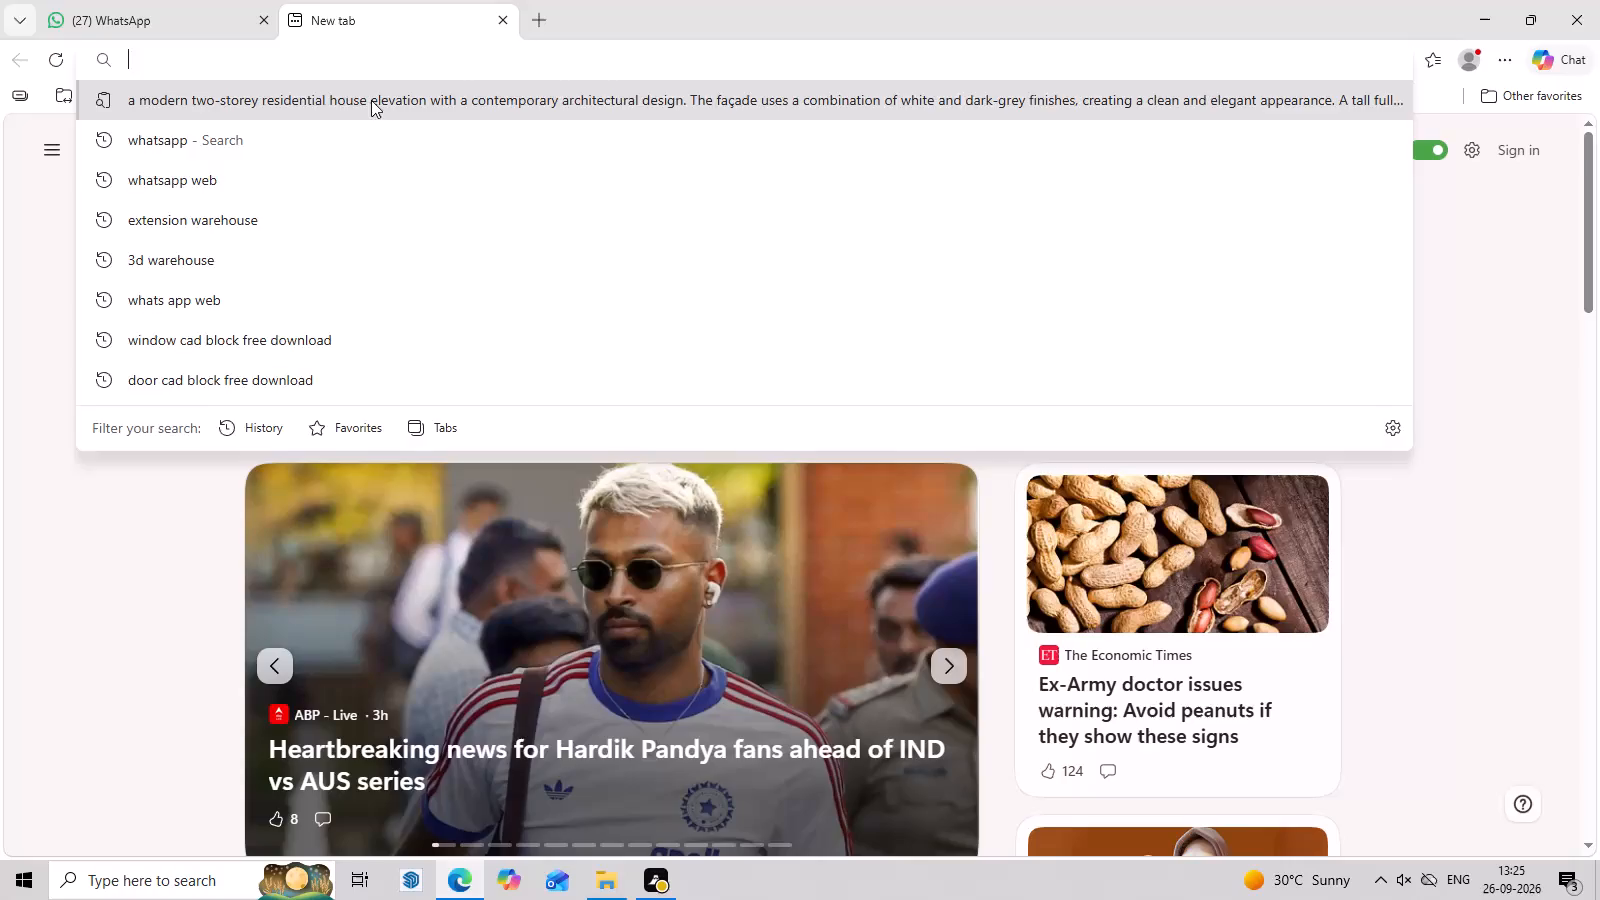
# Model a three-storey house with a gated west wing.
# Search the web for 3D Warehouse, open the SketchUp 3D Warehouse site, and close the leftover search results page.
pyautogui.write('3D')
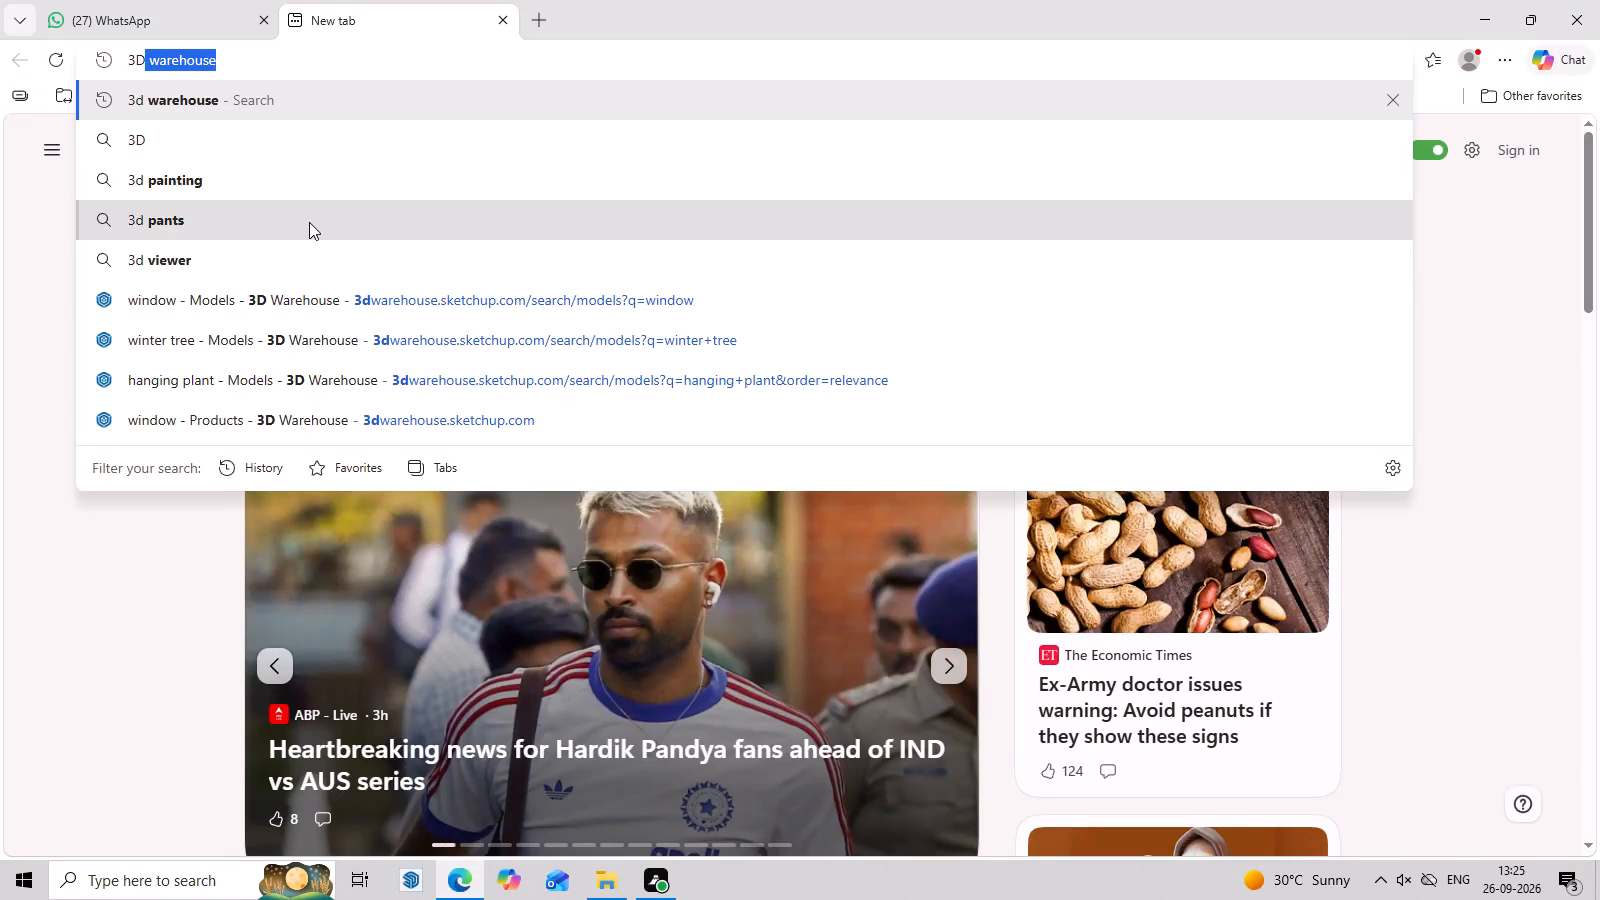
pyautogui.press('Return')
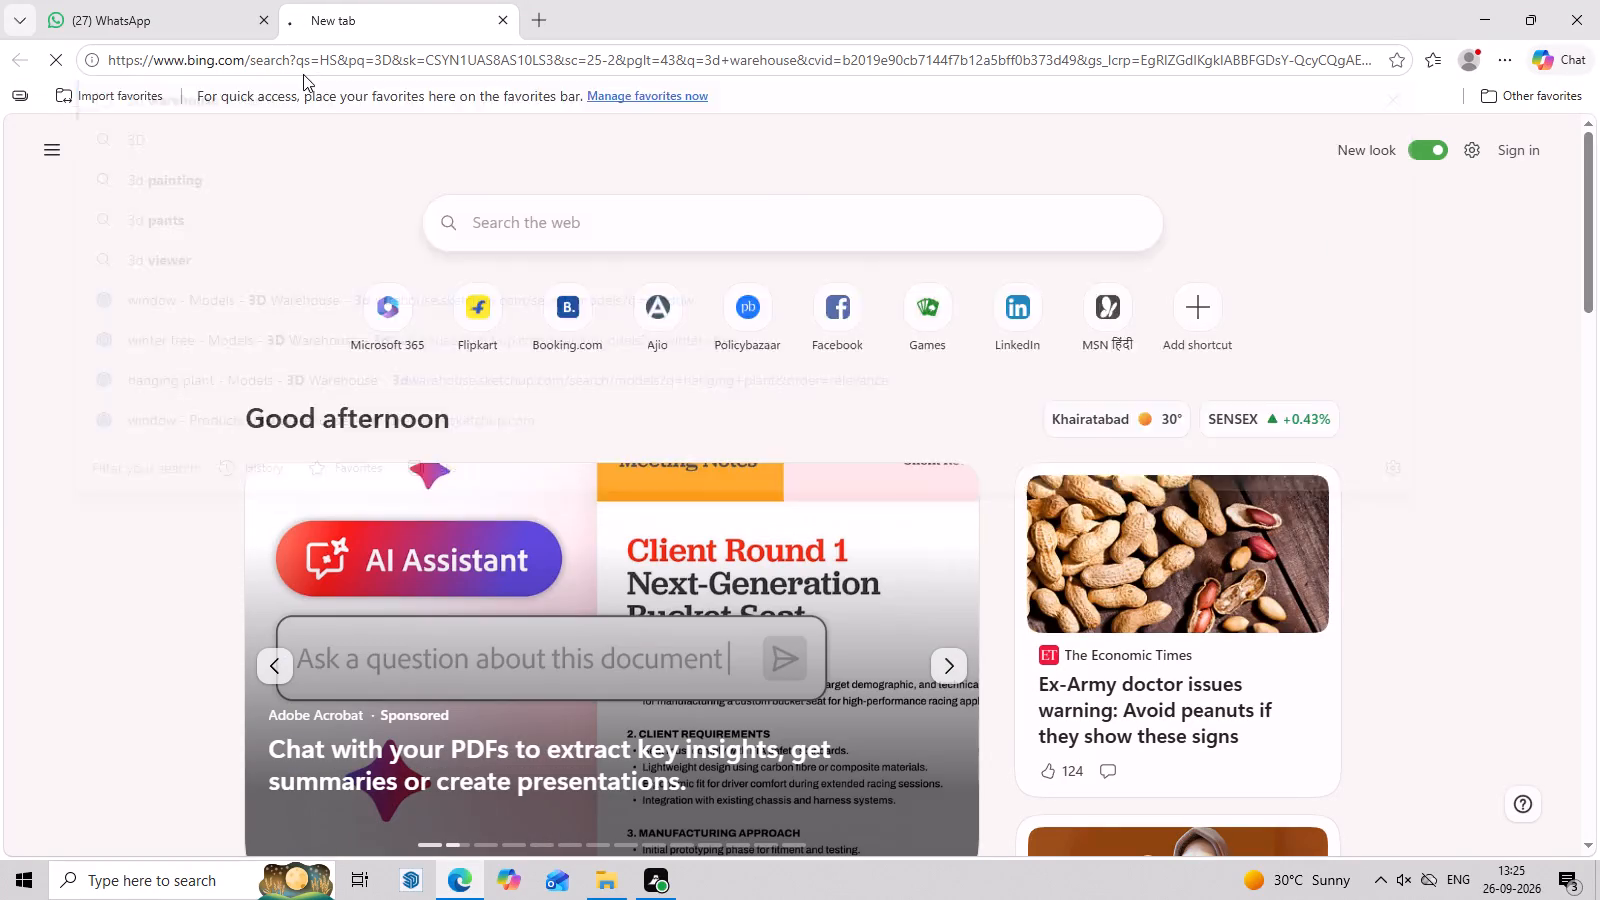
pyautogui.click(277, 334)
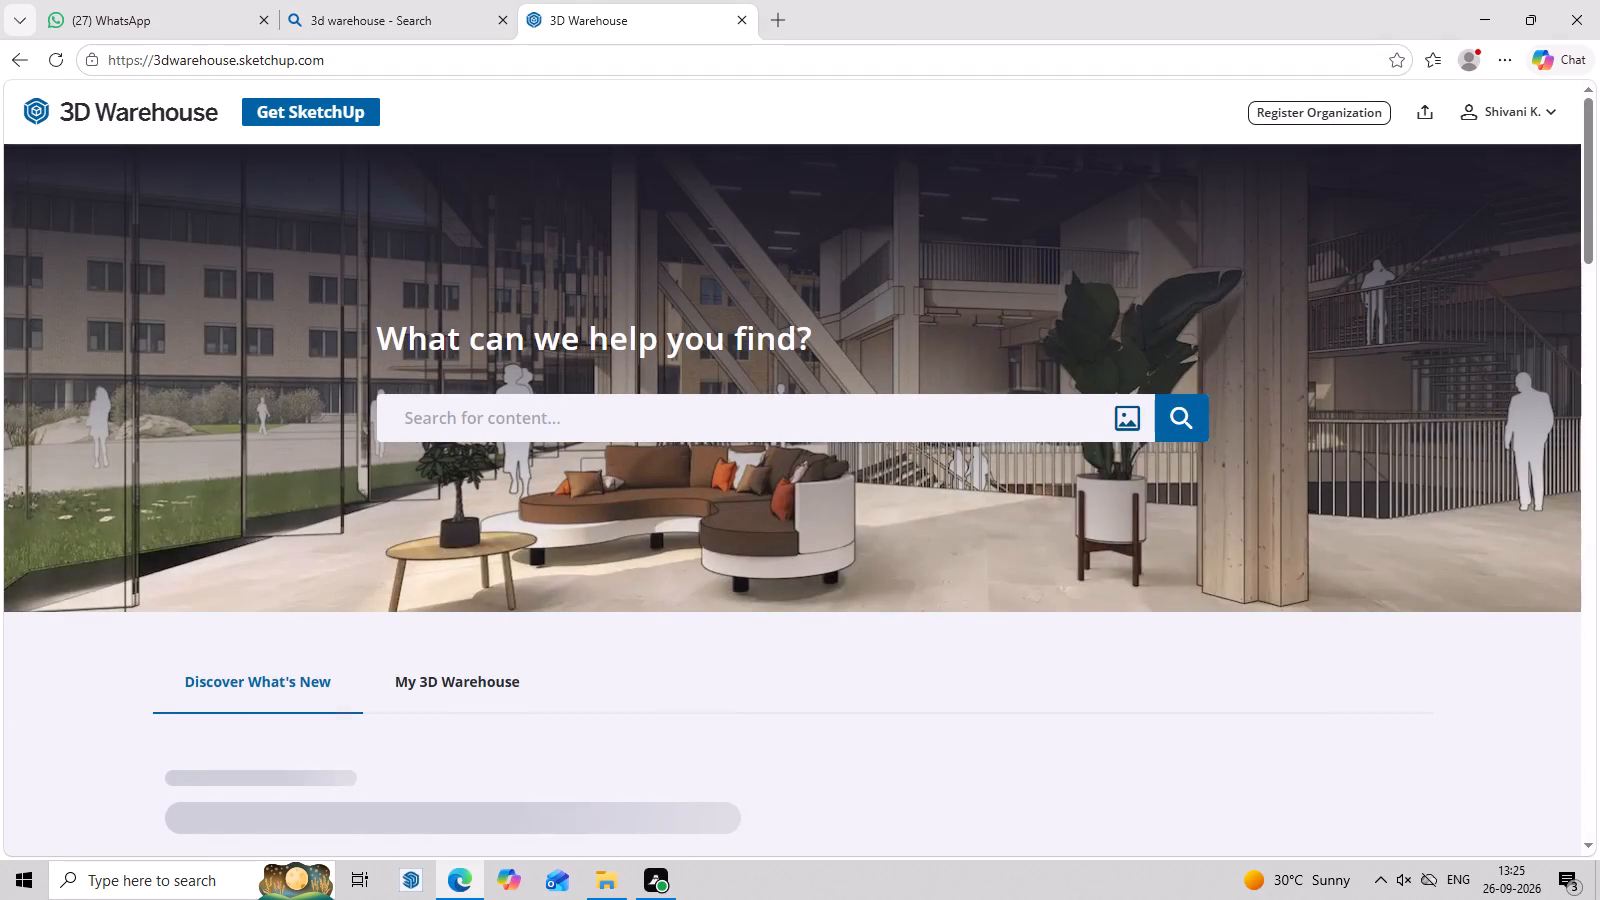
pyautogui.click(421, 20)
pyautogui.click(497, 25)
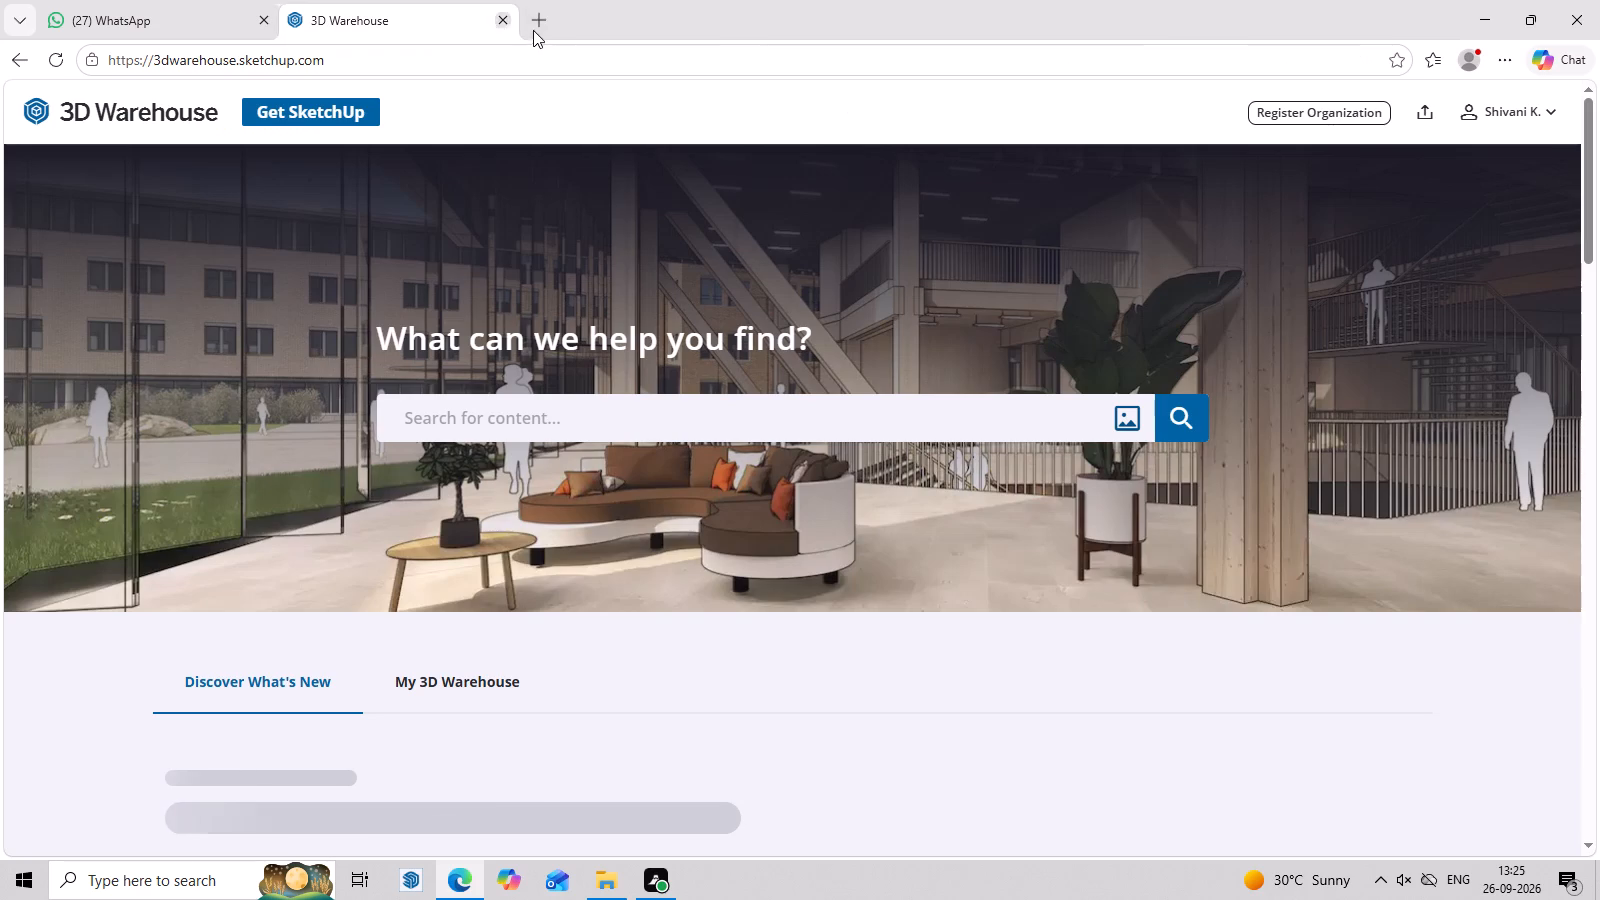
# Find and open the SketchUp Extension Warehouse site alongside 3D Warehouse, and close its leftover search results page.
pyautogui.click(543, 22)
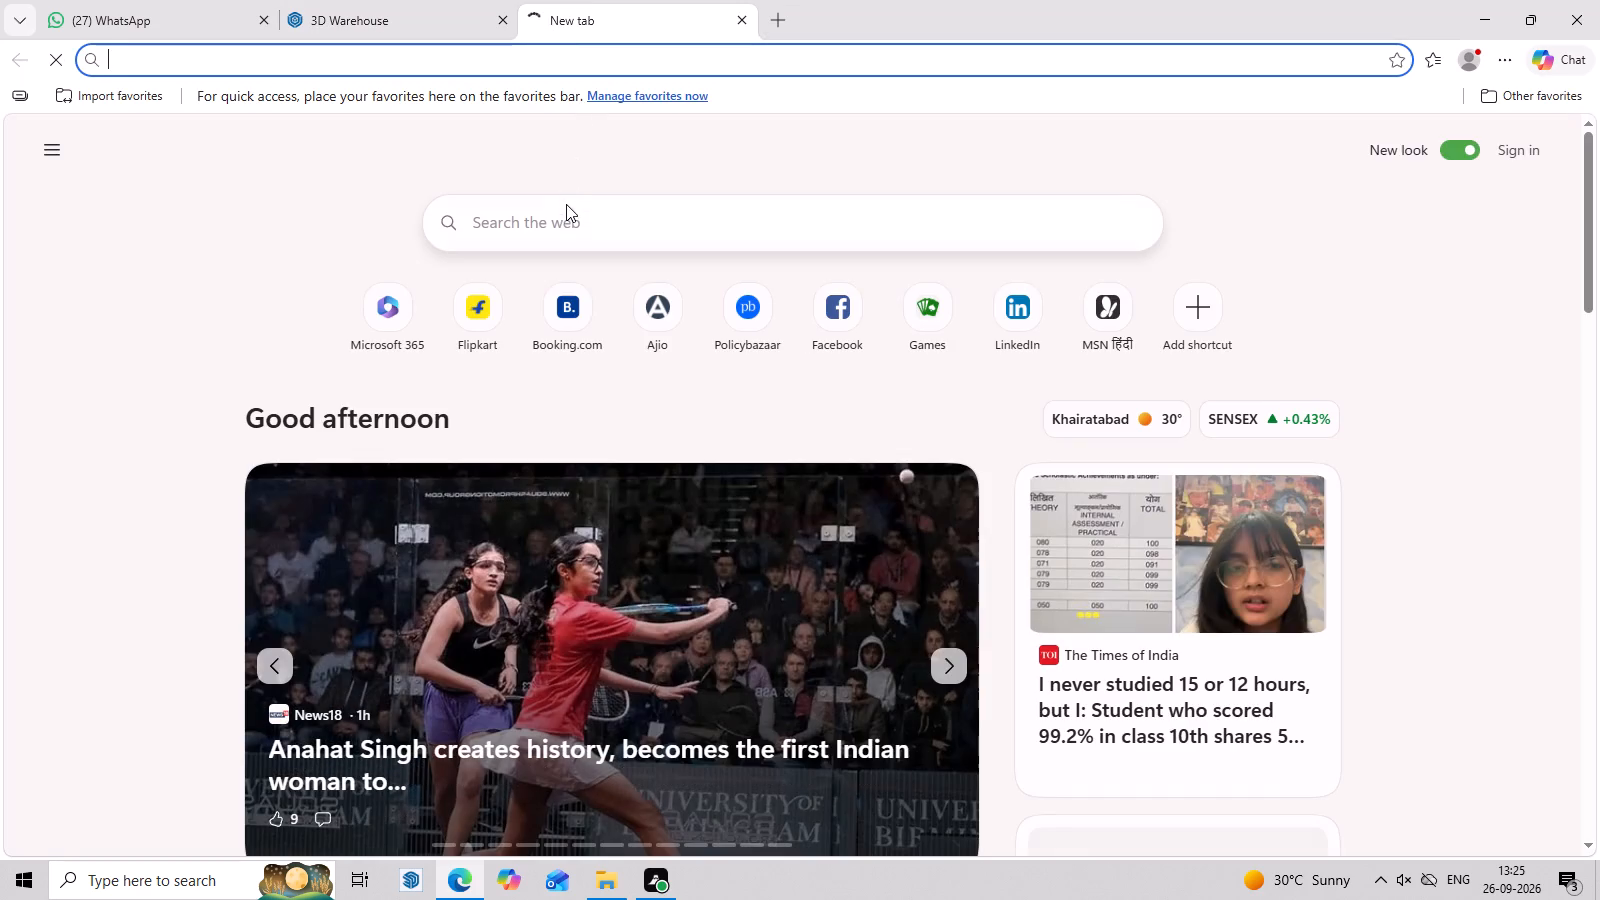
pyautogui.write('EX')
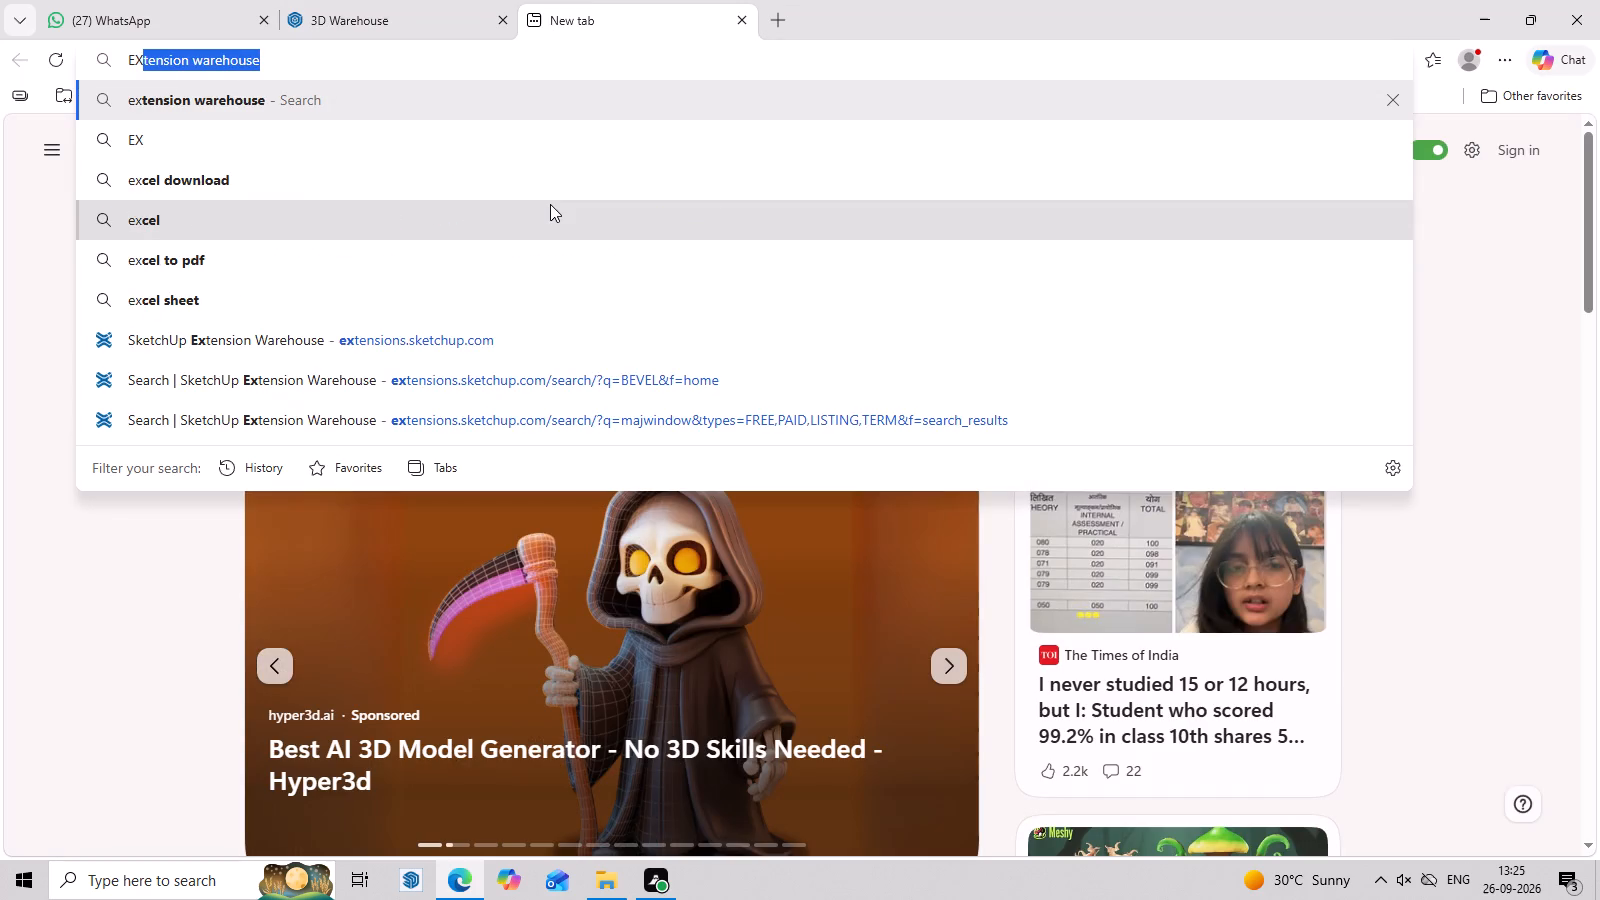
pyautogui.press('Return')
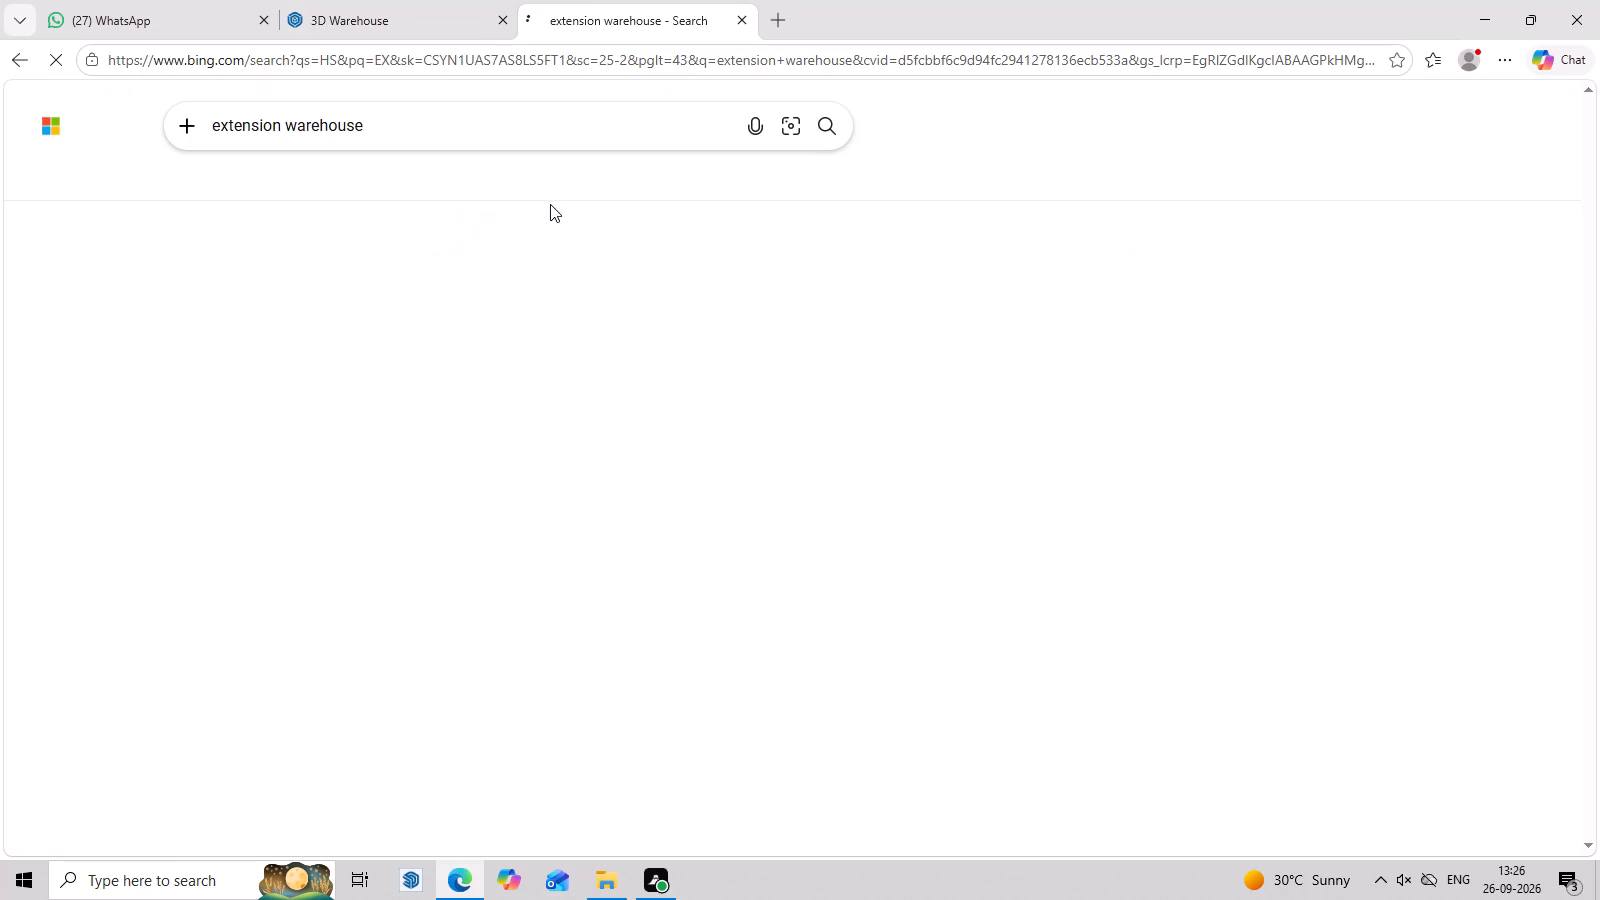
pyautogui.click(338, 337)
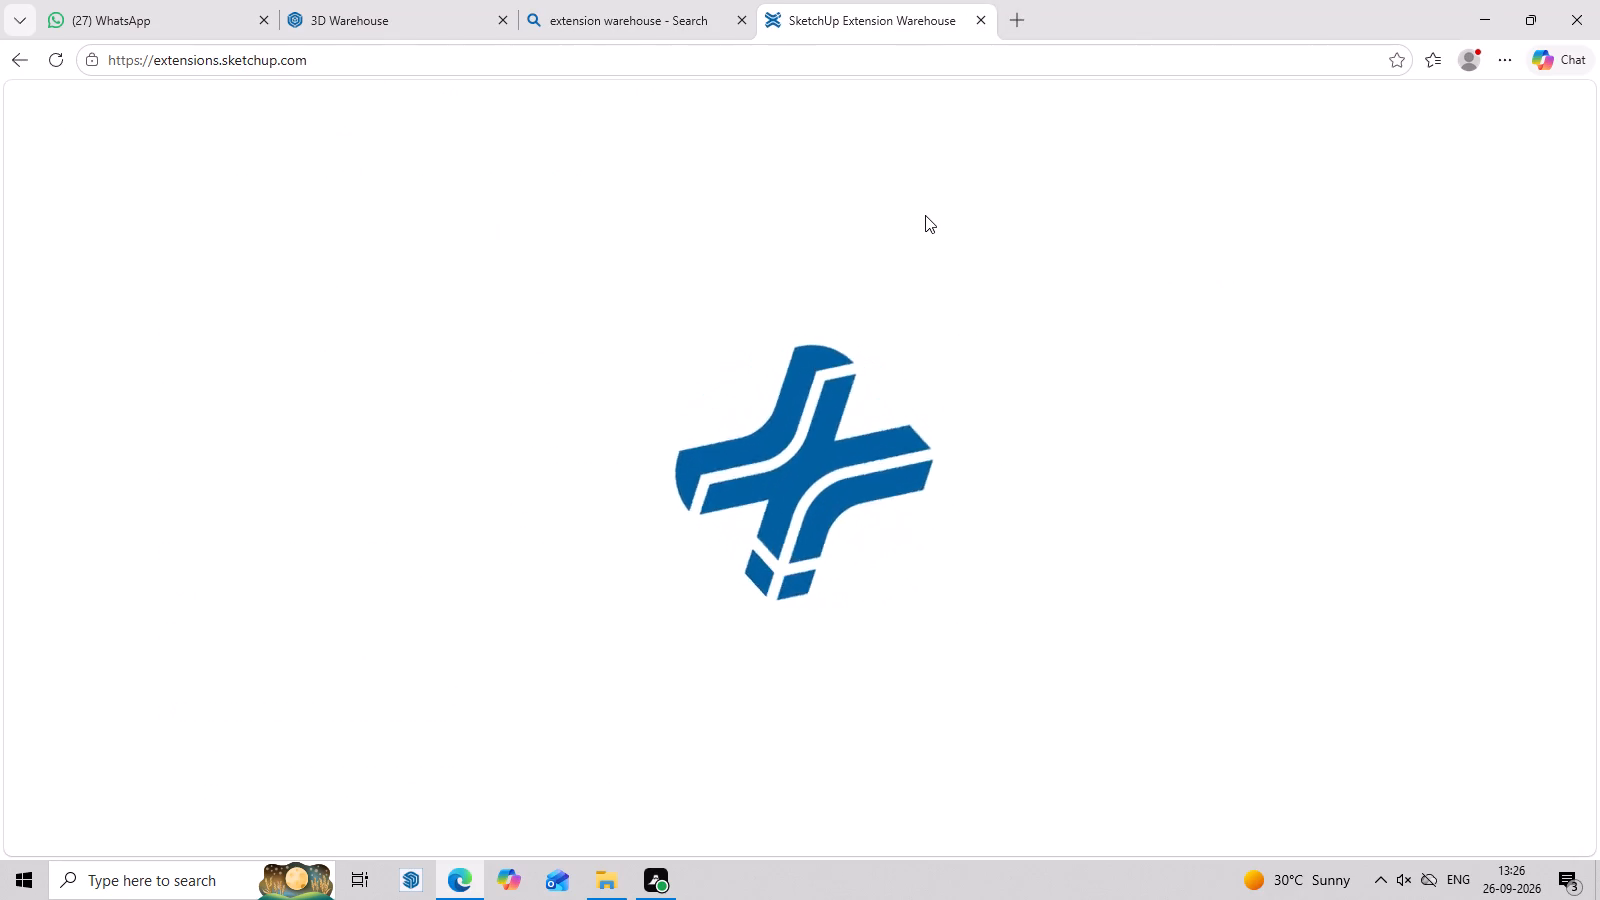
pyautogui.click(745, 26)
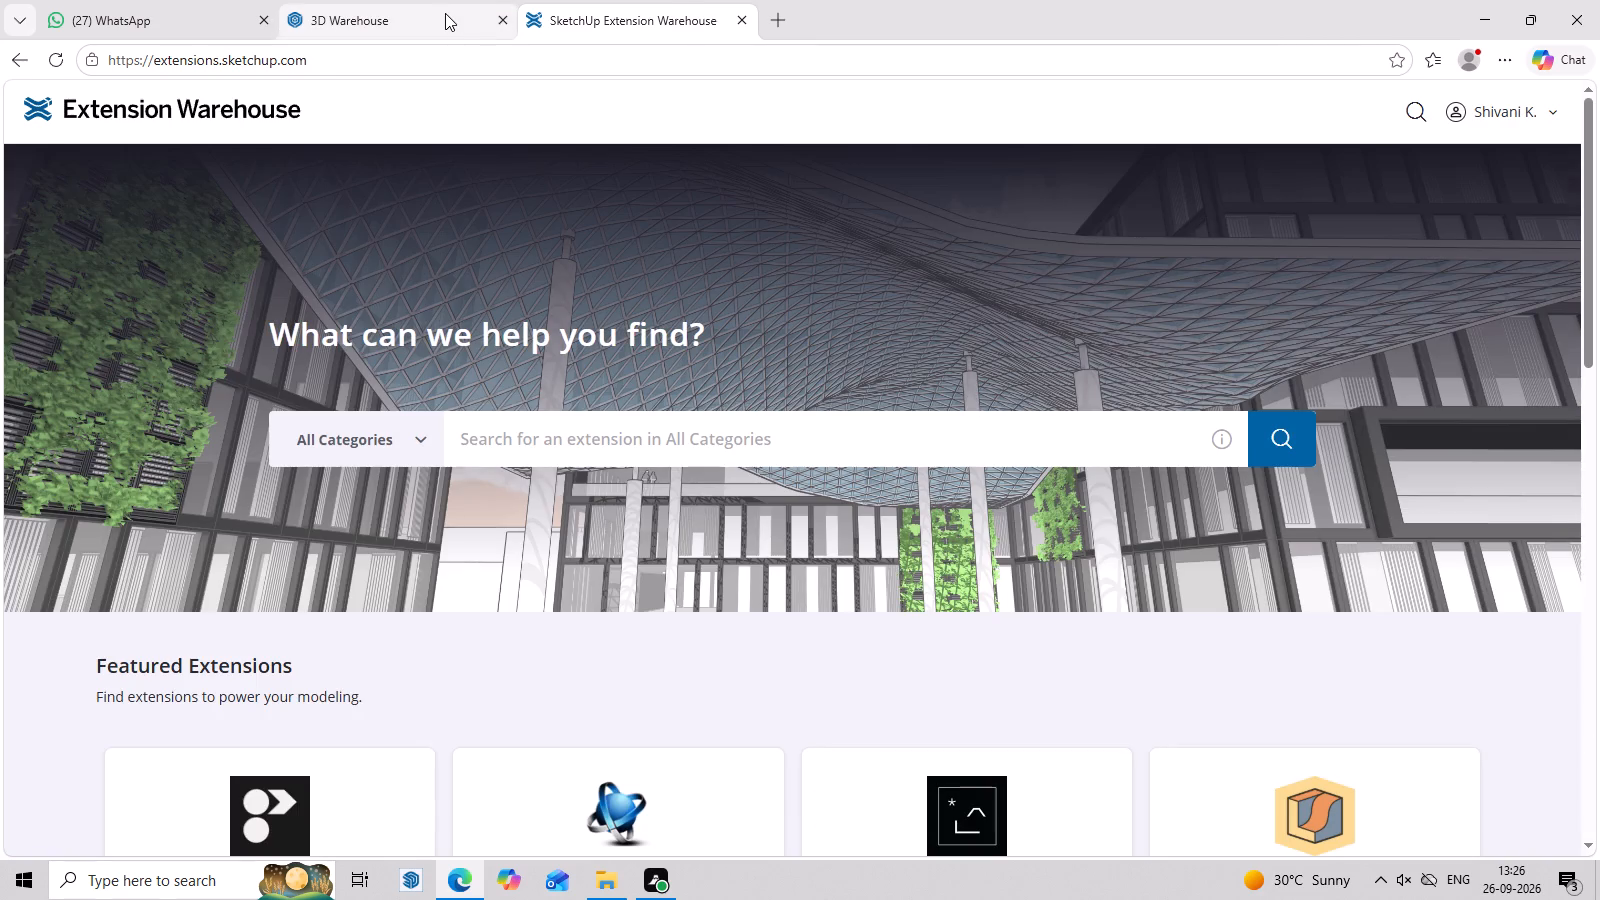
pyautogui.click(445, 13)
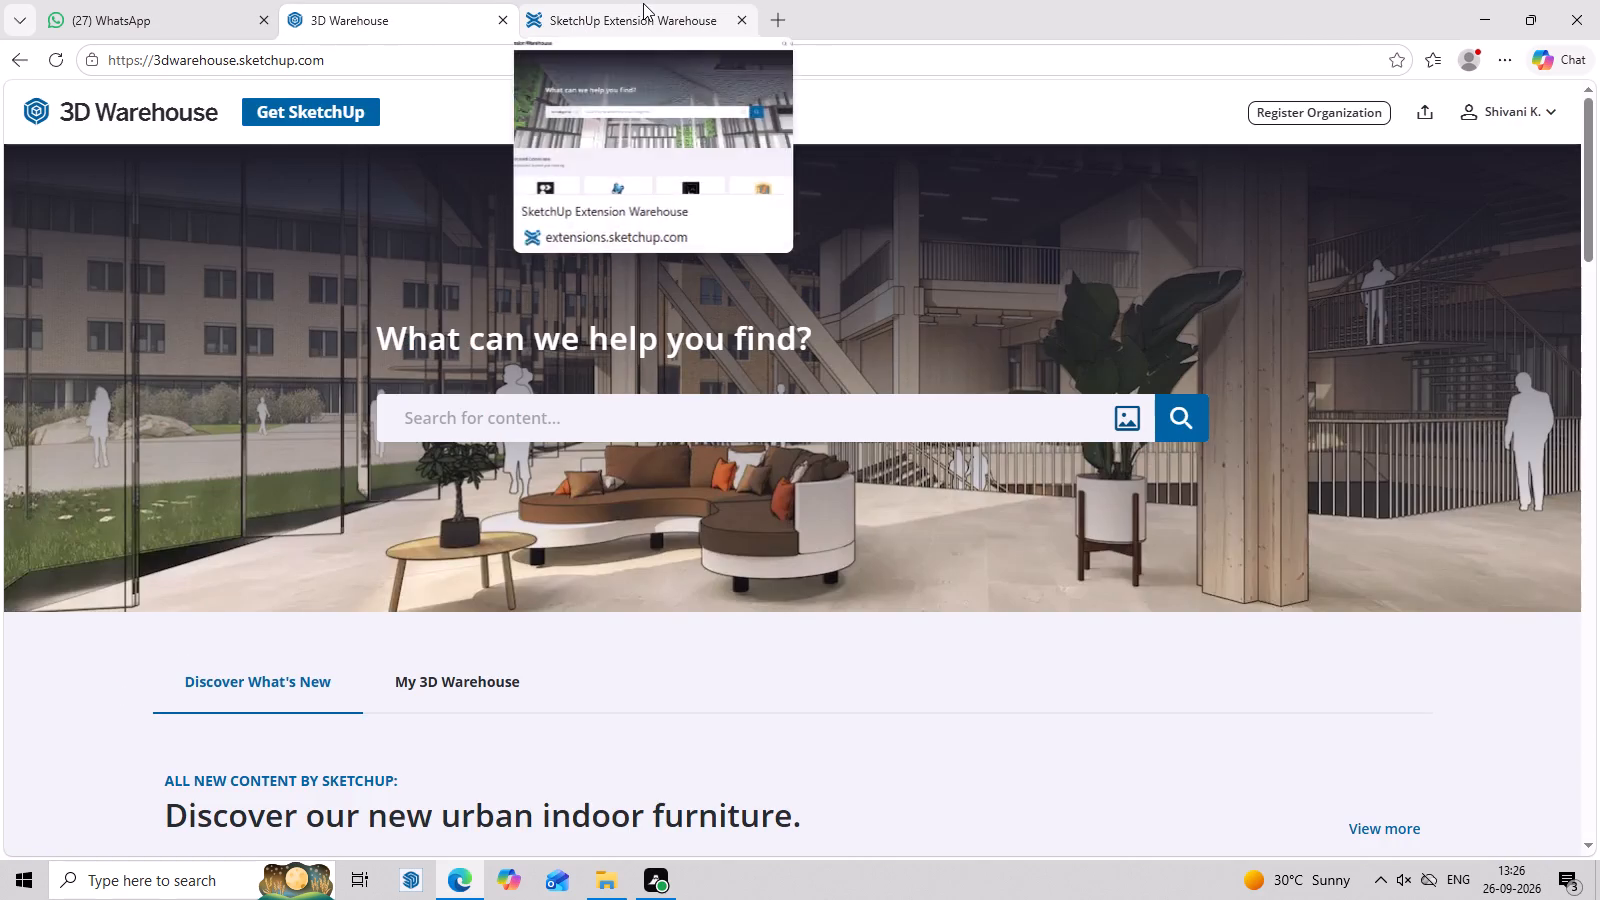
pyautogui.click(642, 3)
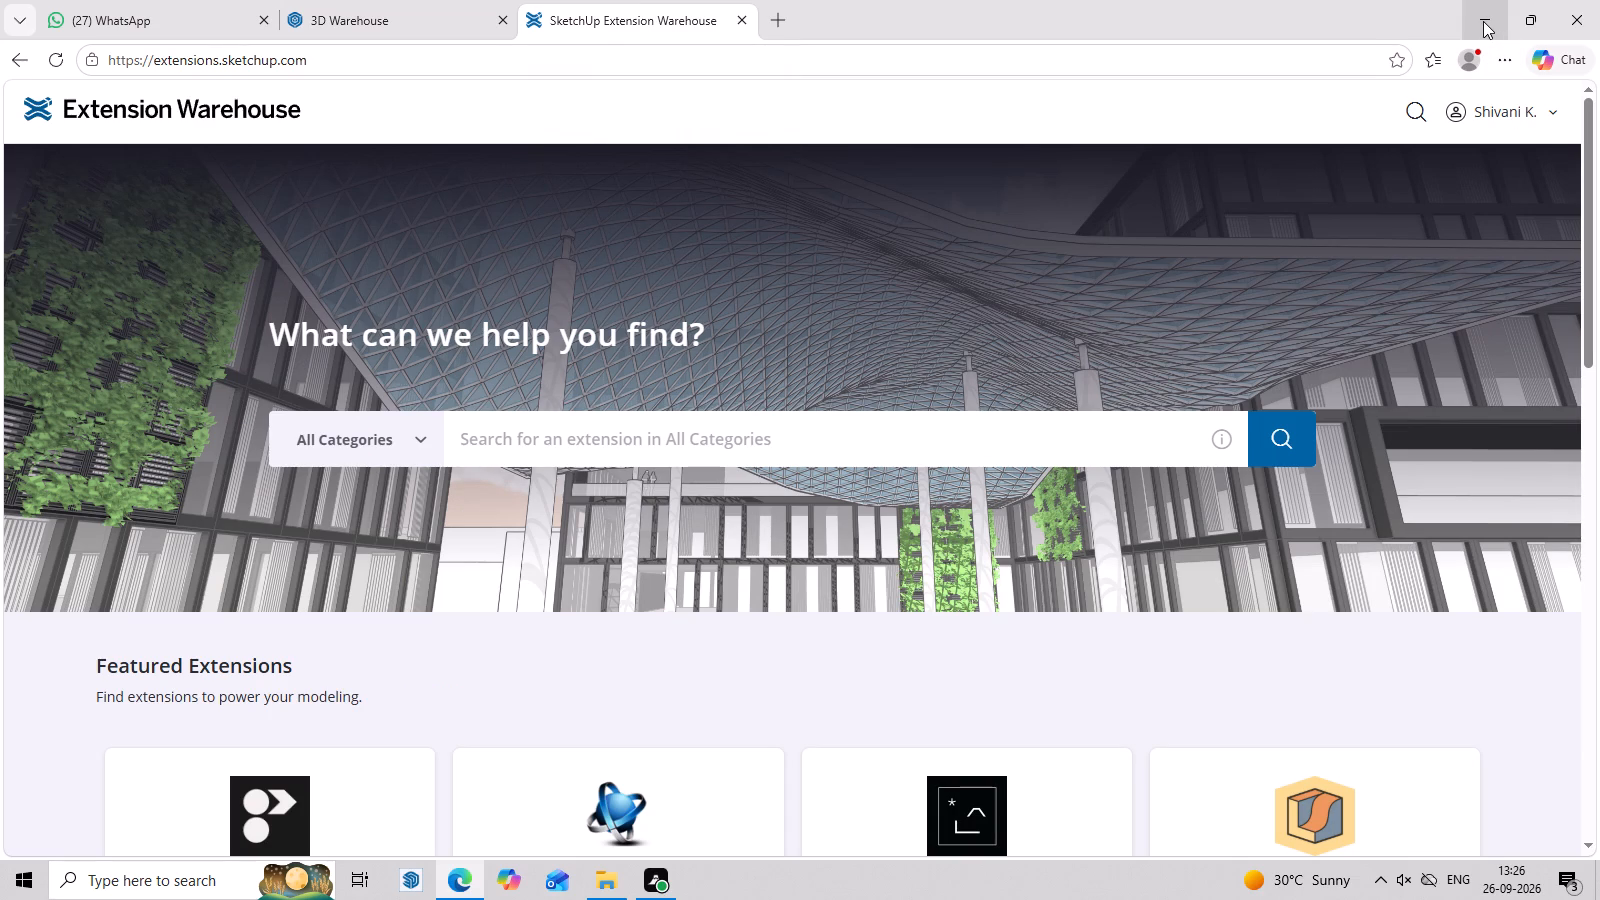
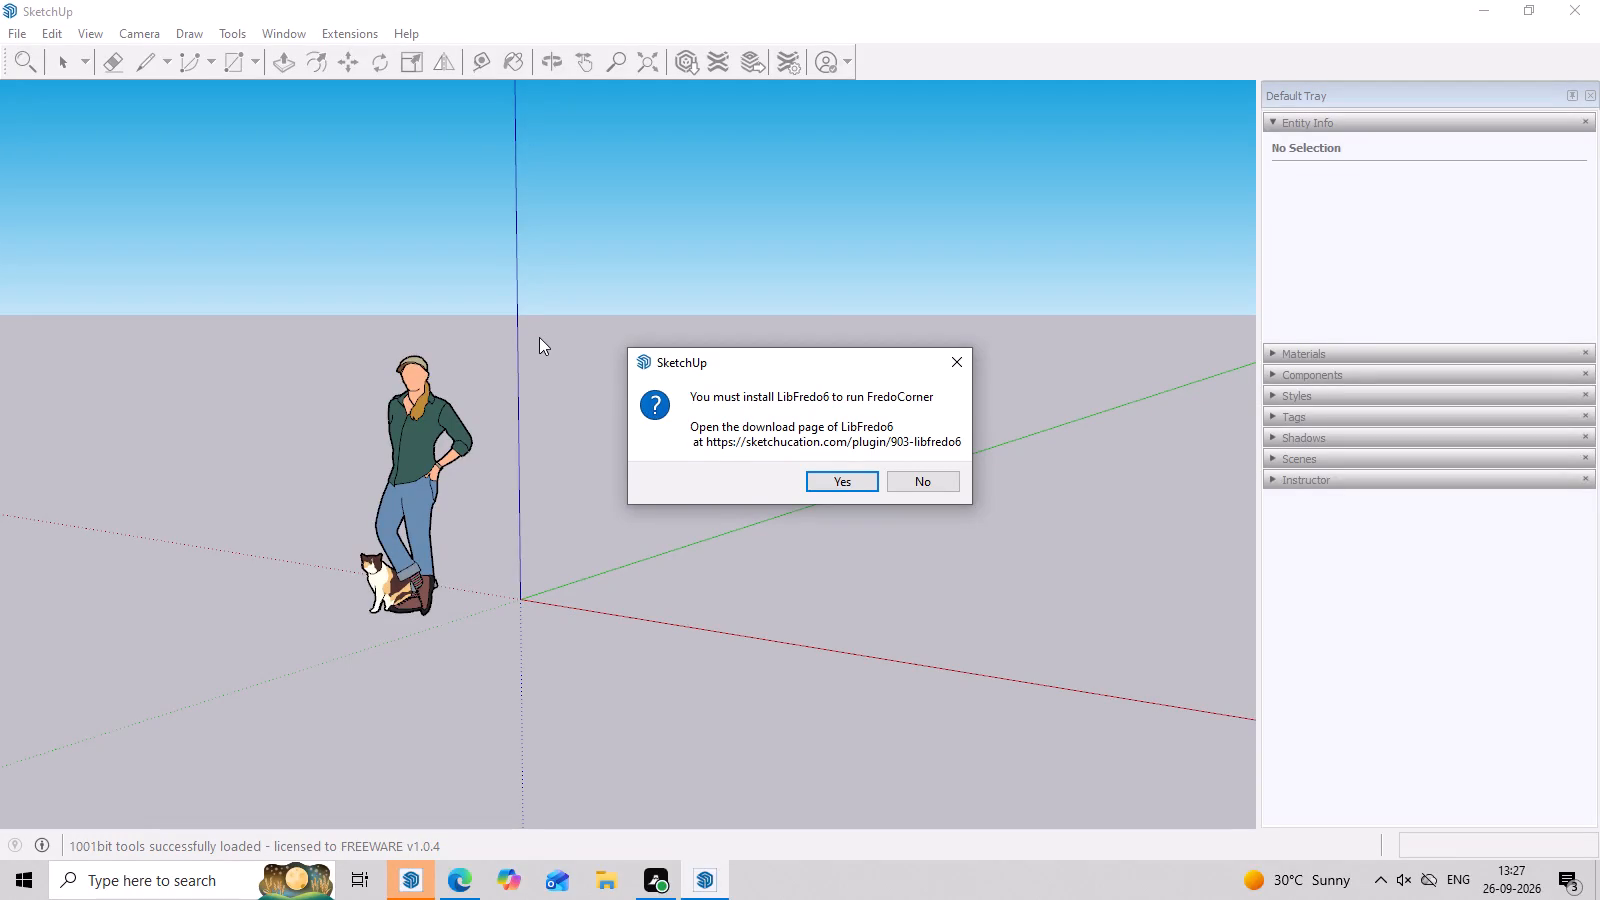
# Decline opening the LibFredo6 download page for FredoCorner.
pyautogui.click(906, 489)
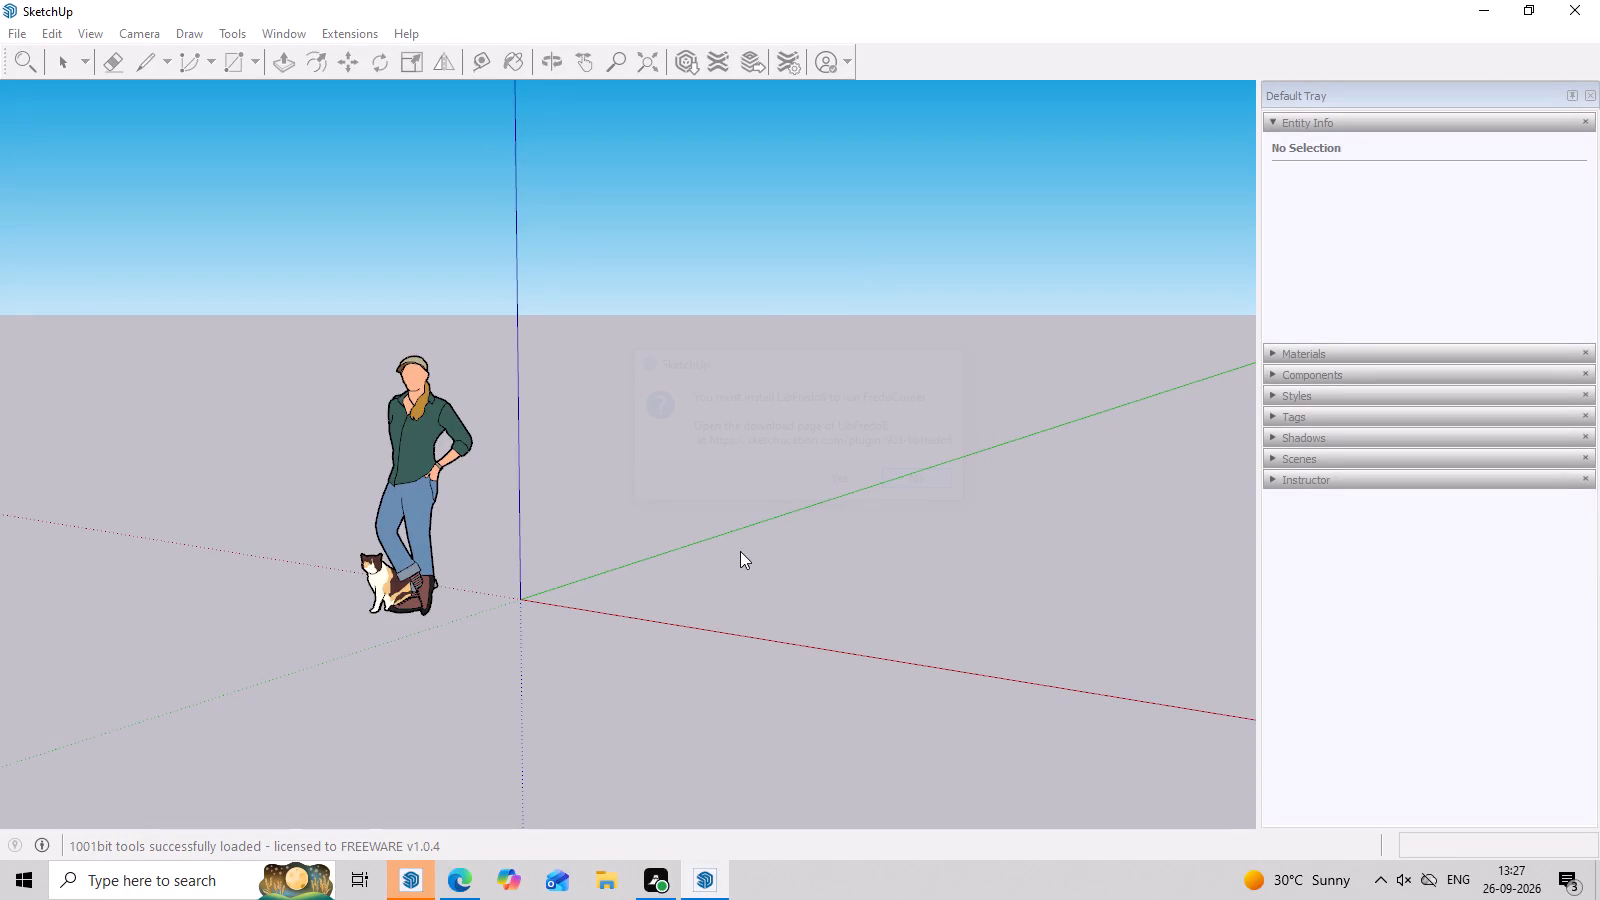
pyautogui.scroll(-2, 738, 551)
pyautogui.moveTo(474, 352); pyautogui.dragTo(292, 593)
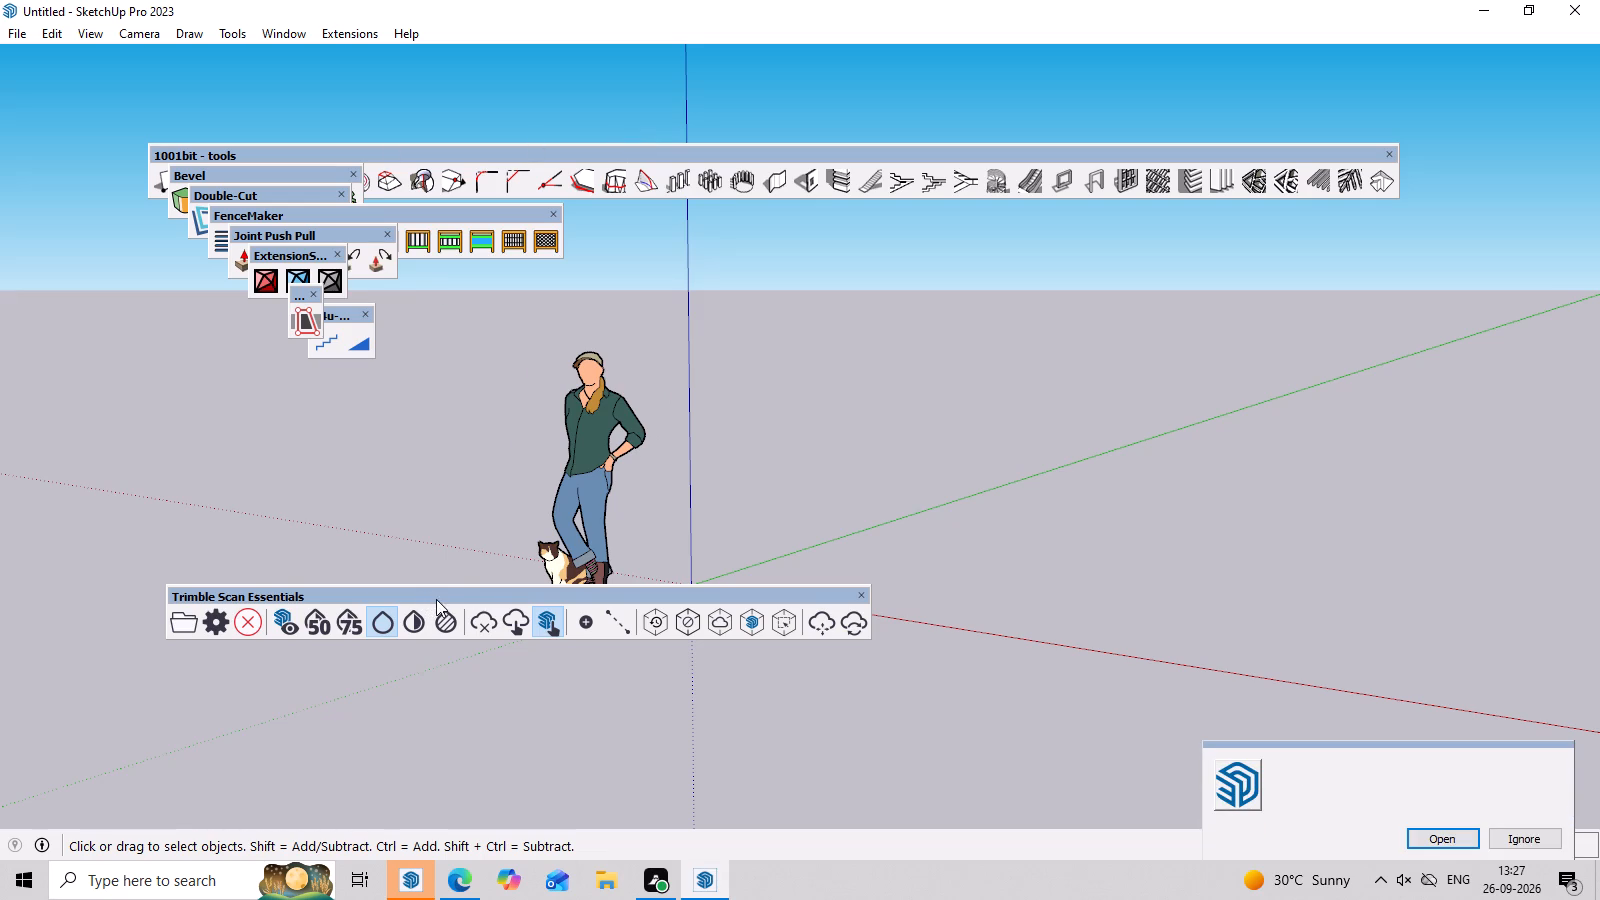
# Dock the floating Trimble Scan Essentials, 1001bit tools and Bevel toolbars as vertical columns beside the drawing area.
pyautogui.moveTo(444, 599); pyautogui.dragTo(260, 63)
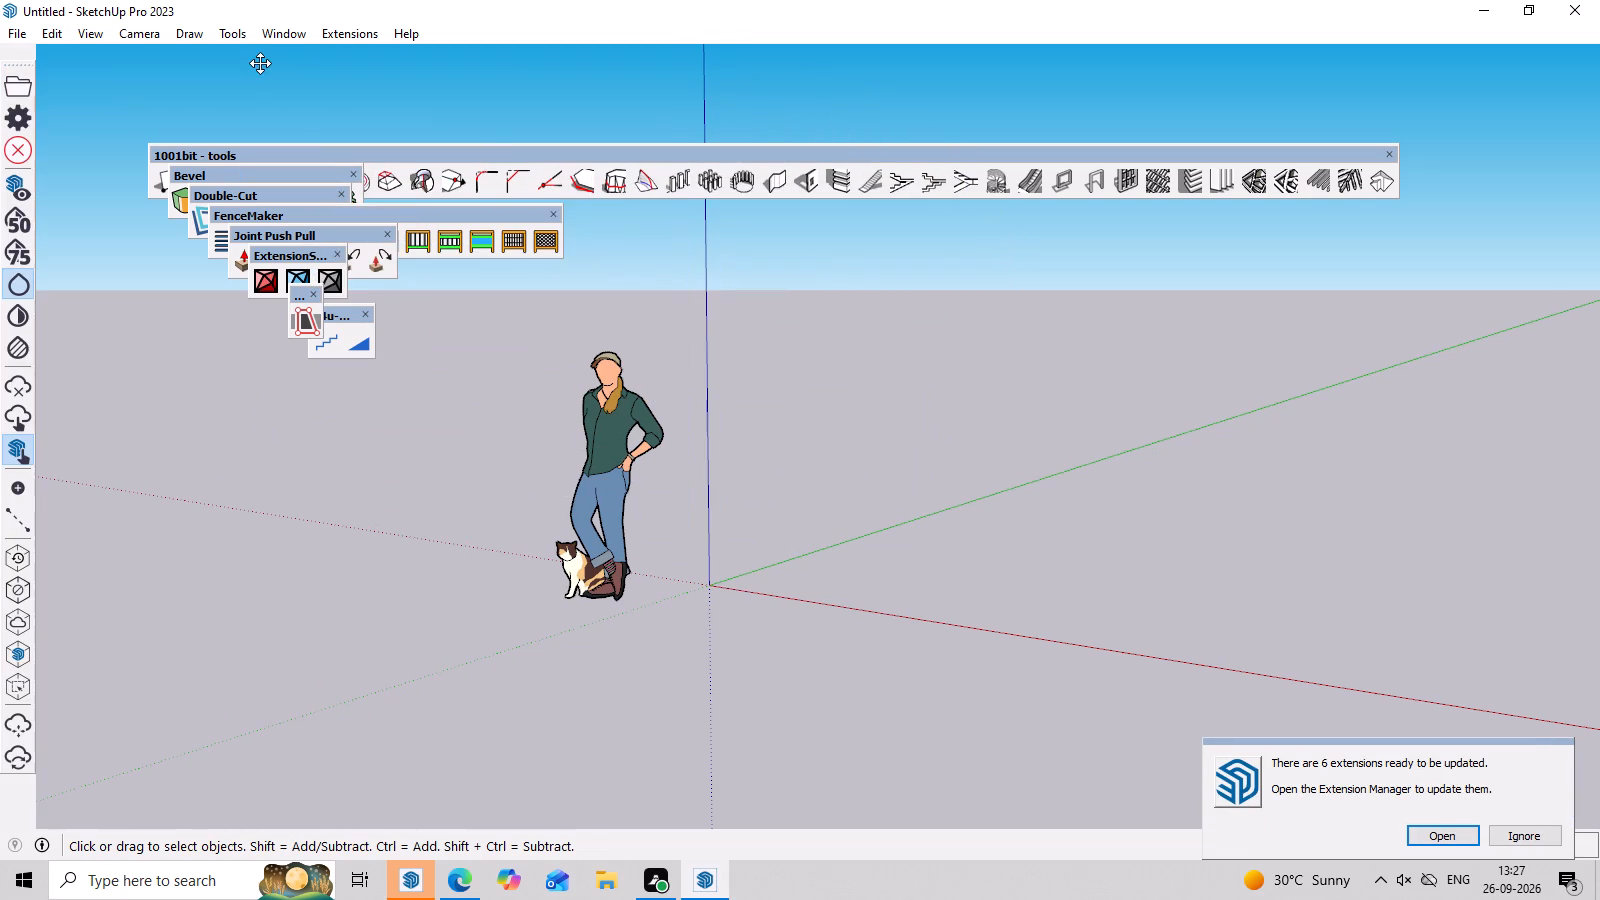
pyautogui.moveTo(260, 63); pyautogui.dragTo(255, 62)
pyautogui.moveTo(323, 149); pyautogui.dragTo(279, 49)
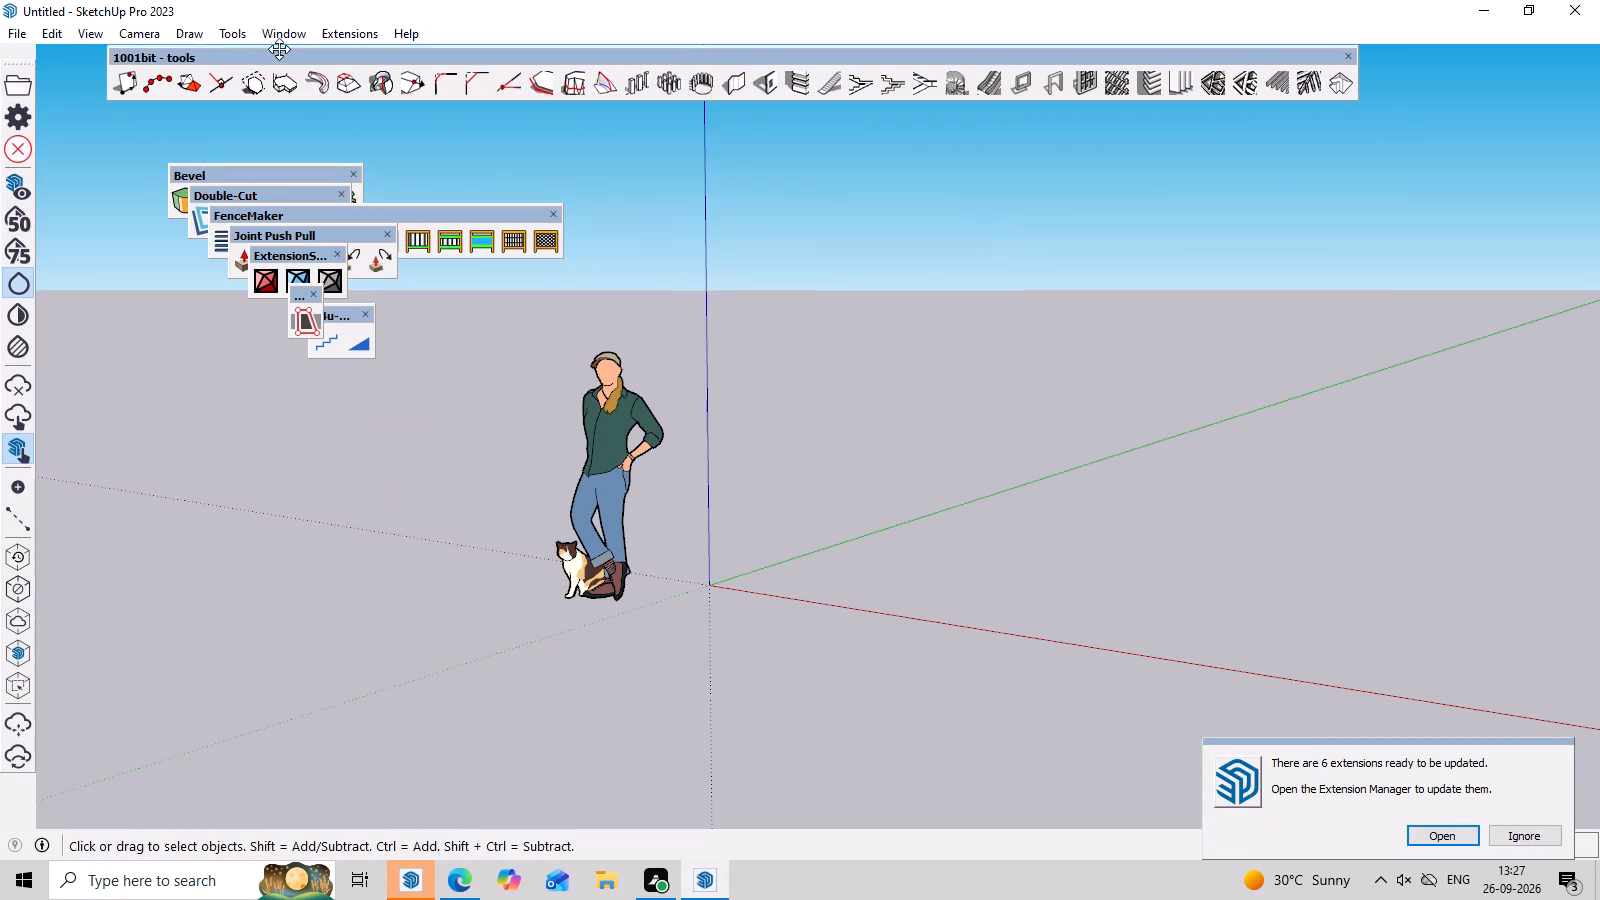
pyautogui.moveTo(279, 49); pyautogui.dragTo(209, 51)
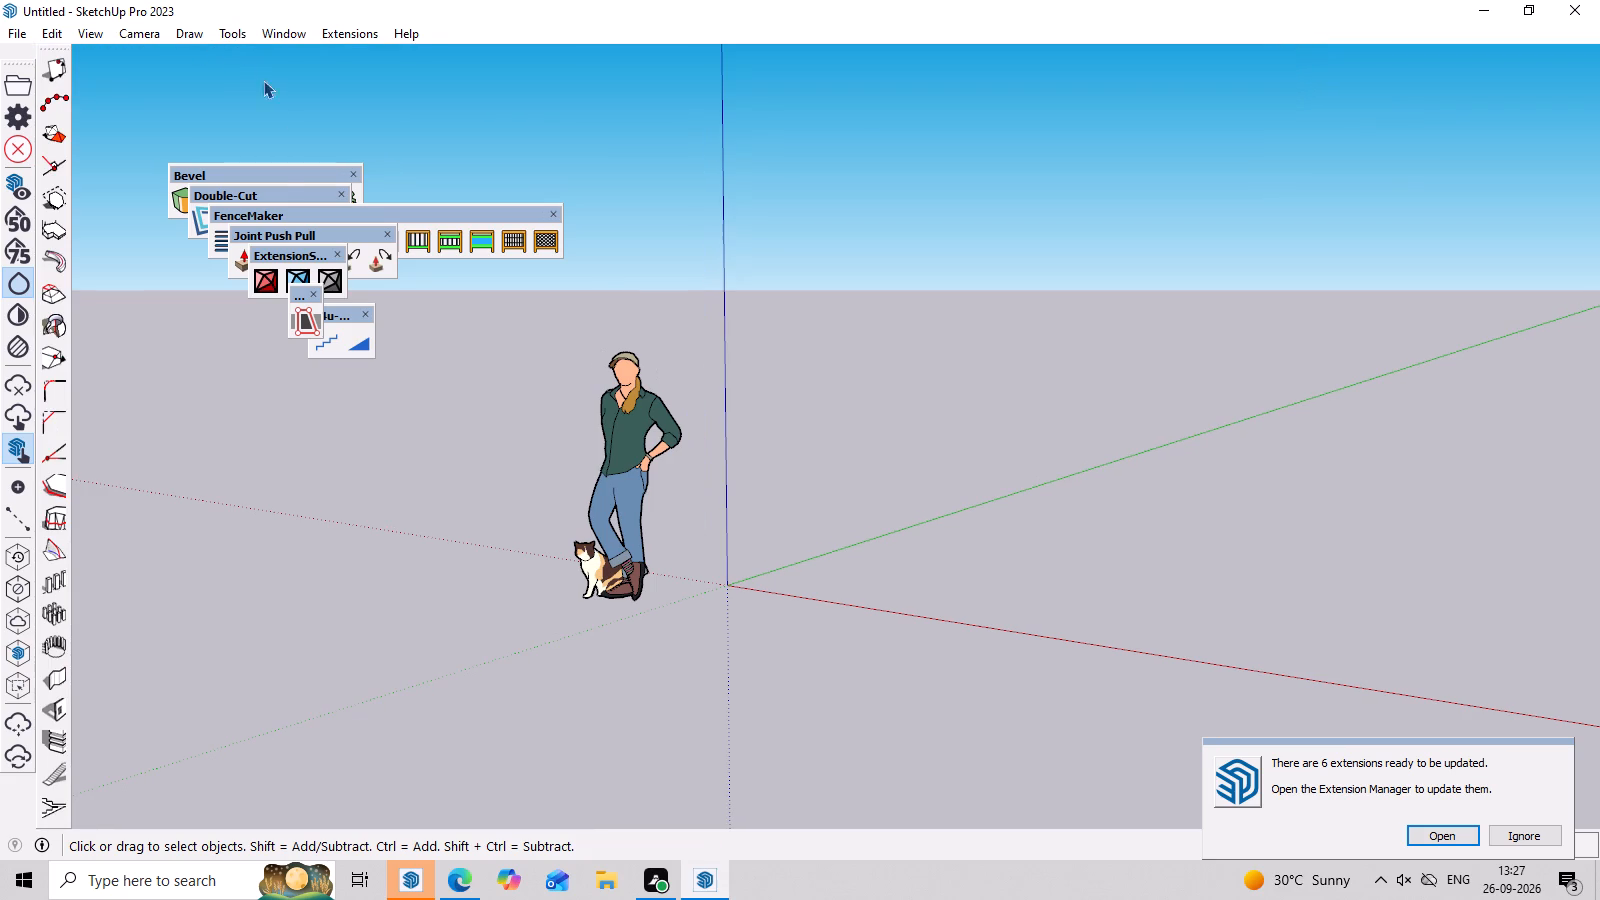
pyautogui.moveTo(275, 170); pyautogui.dragTo(187, 54)
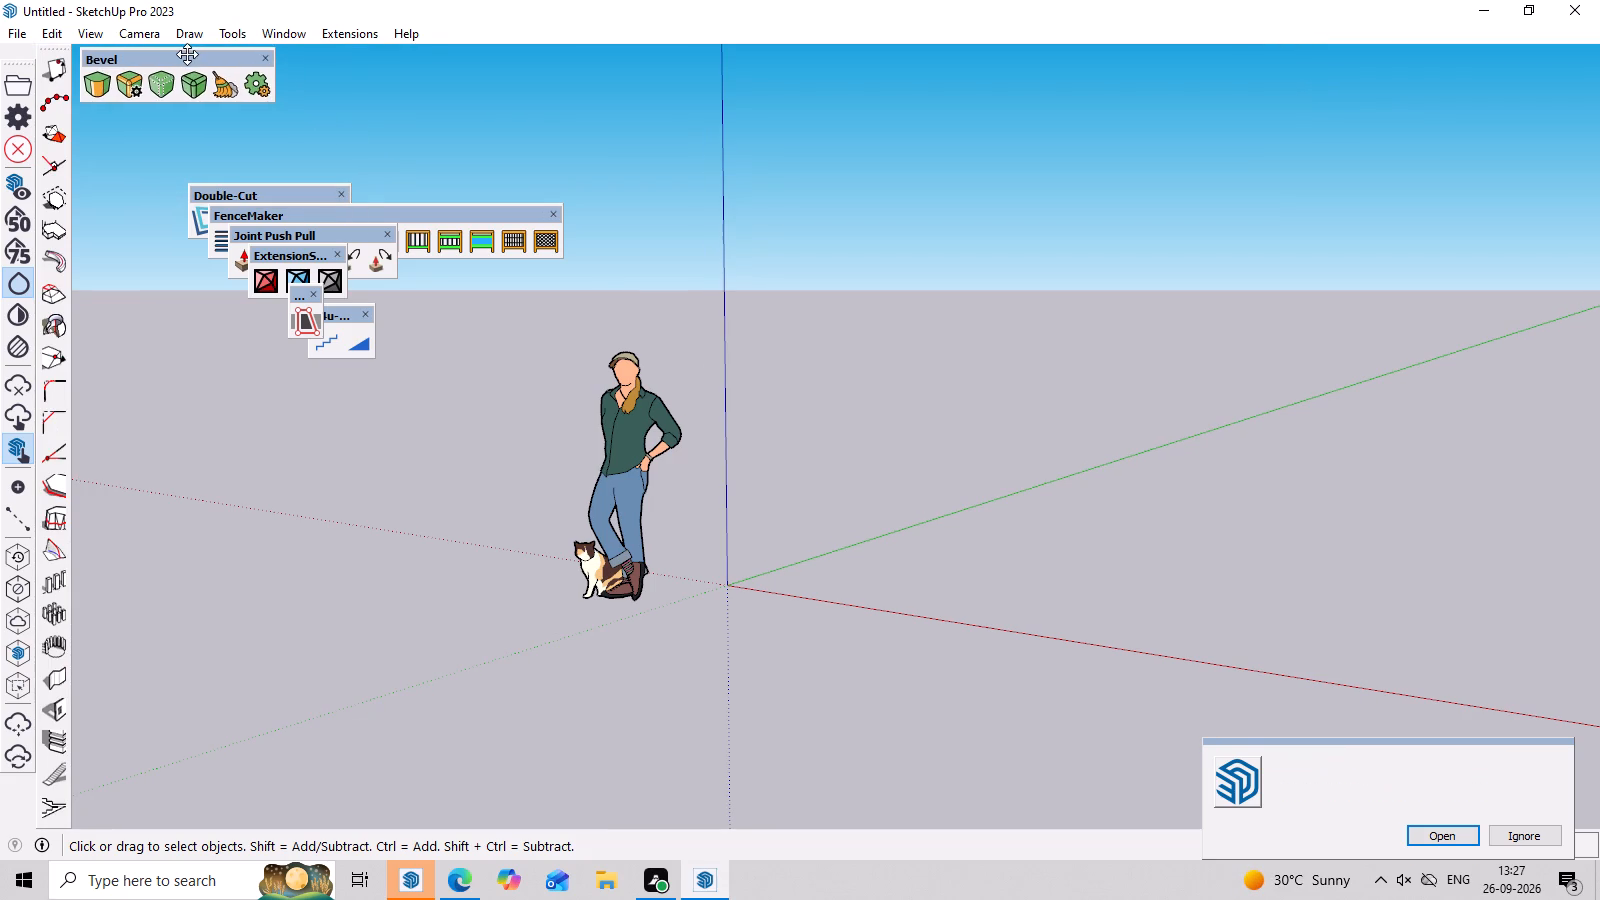
pyautogui.moveTo(187, 54); pyautogui.dragTo(174, 51)
# Dock the Double-Cut toolbar above the drawing area, and the small single-tool and s4u toolbars below the Bevel toolbar.
pyautogui.doubleClick(226, 196)
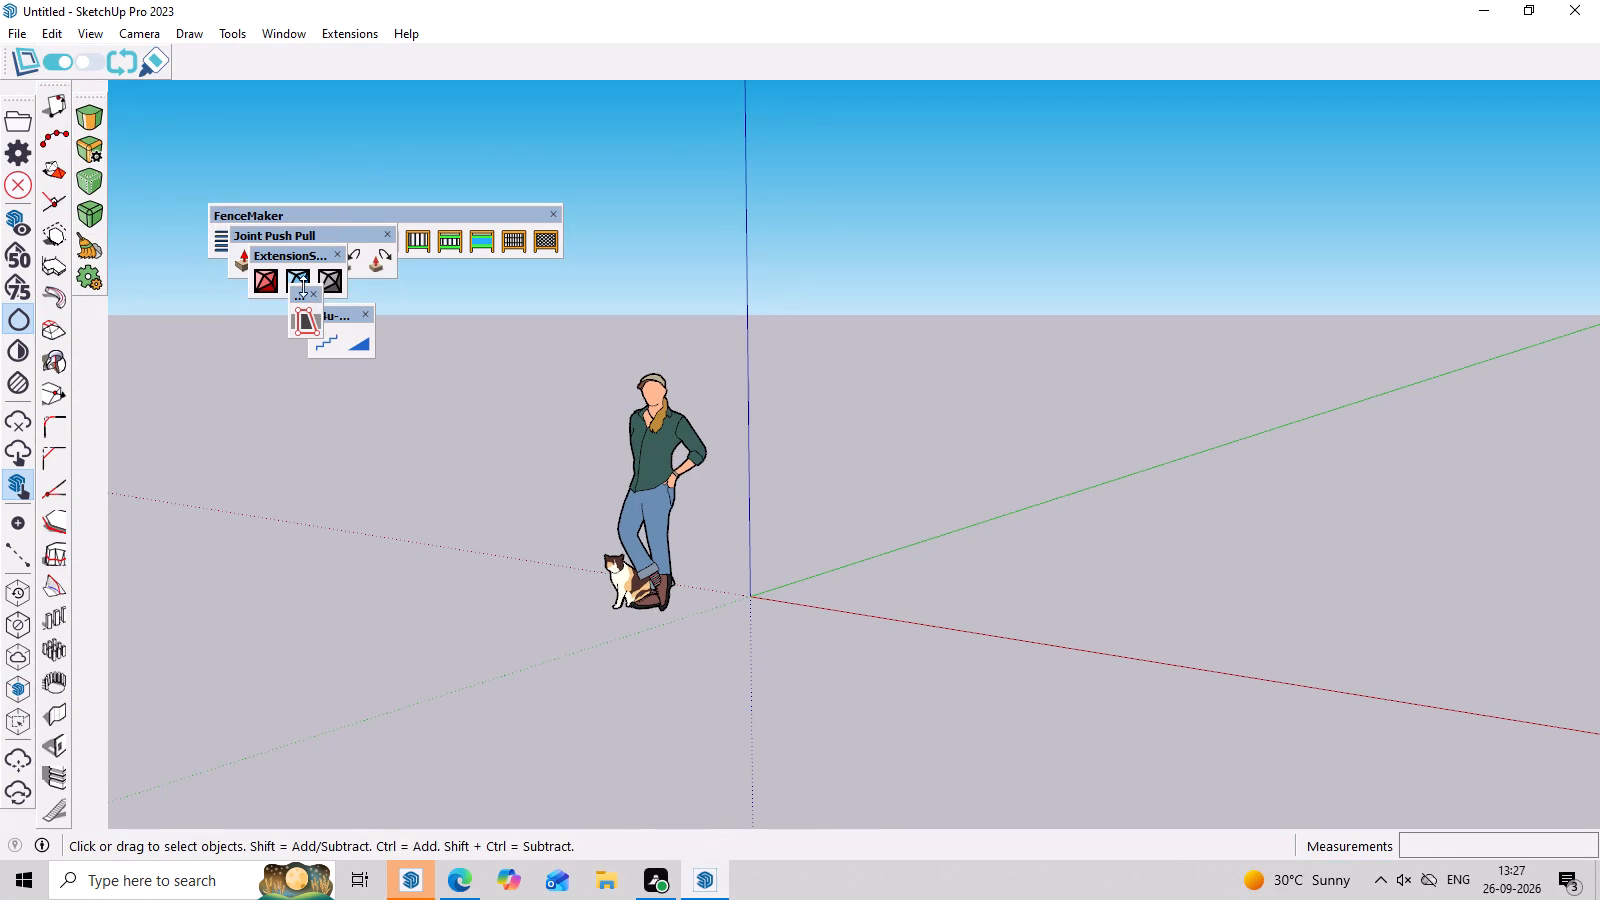
pyautogui.moveTo(298, 289); pyautogui.dragTo(92, 304)
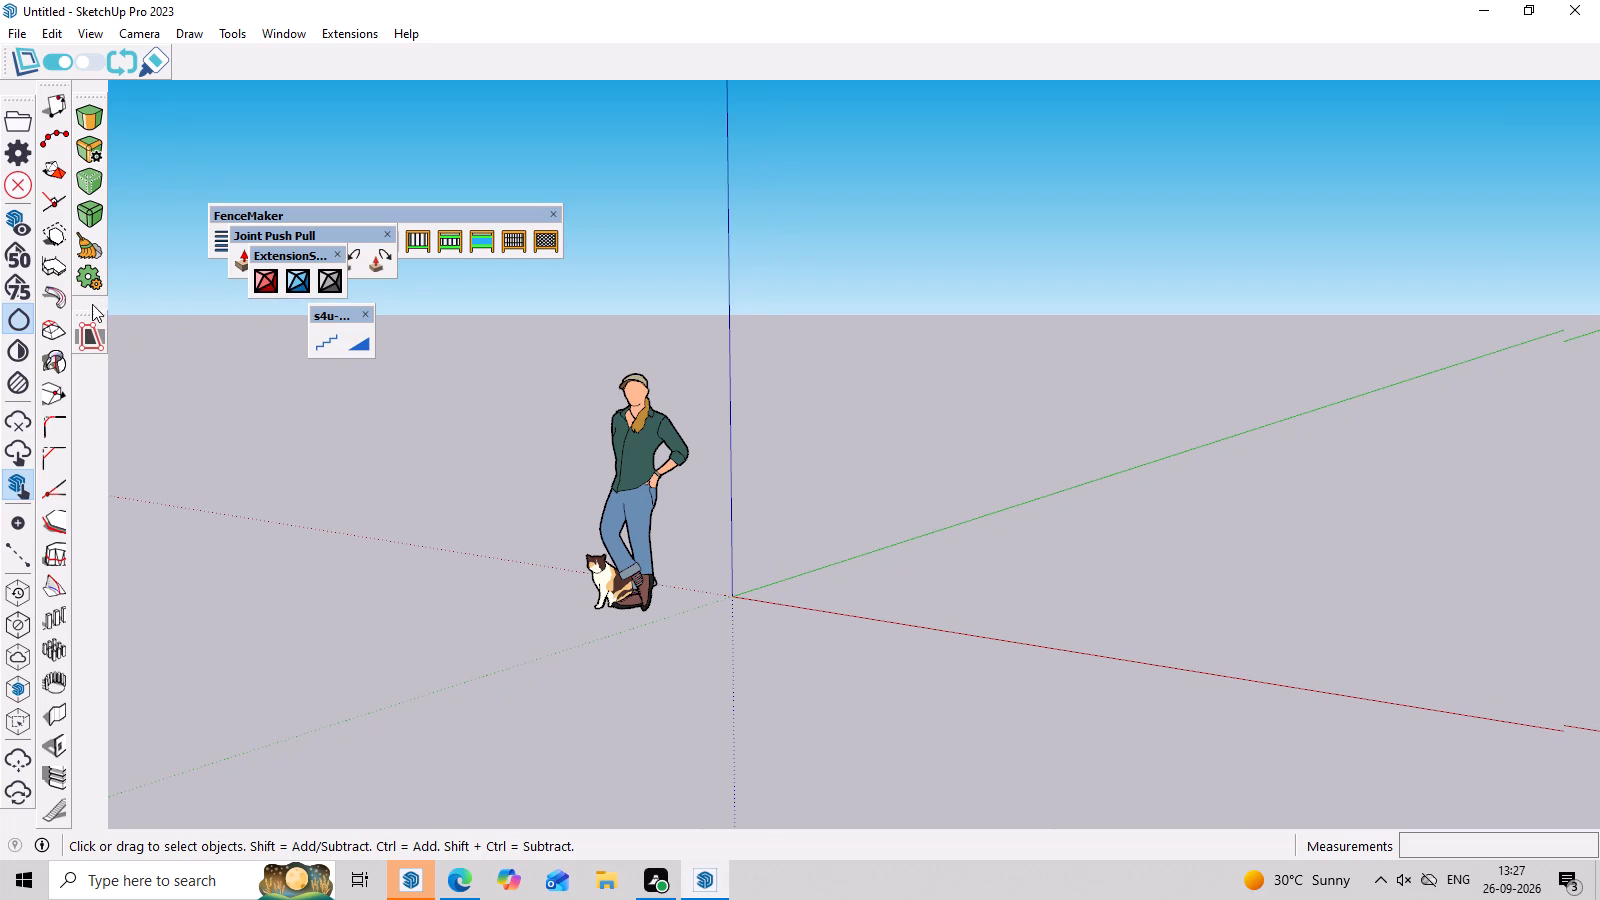
pyautogui.moveTo(328, 311); pyautogui.dragTo(106, 365)
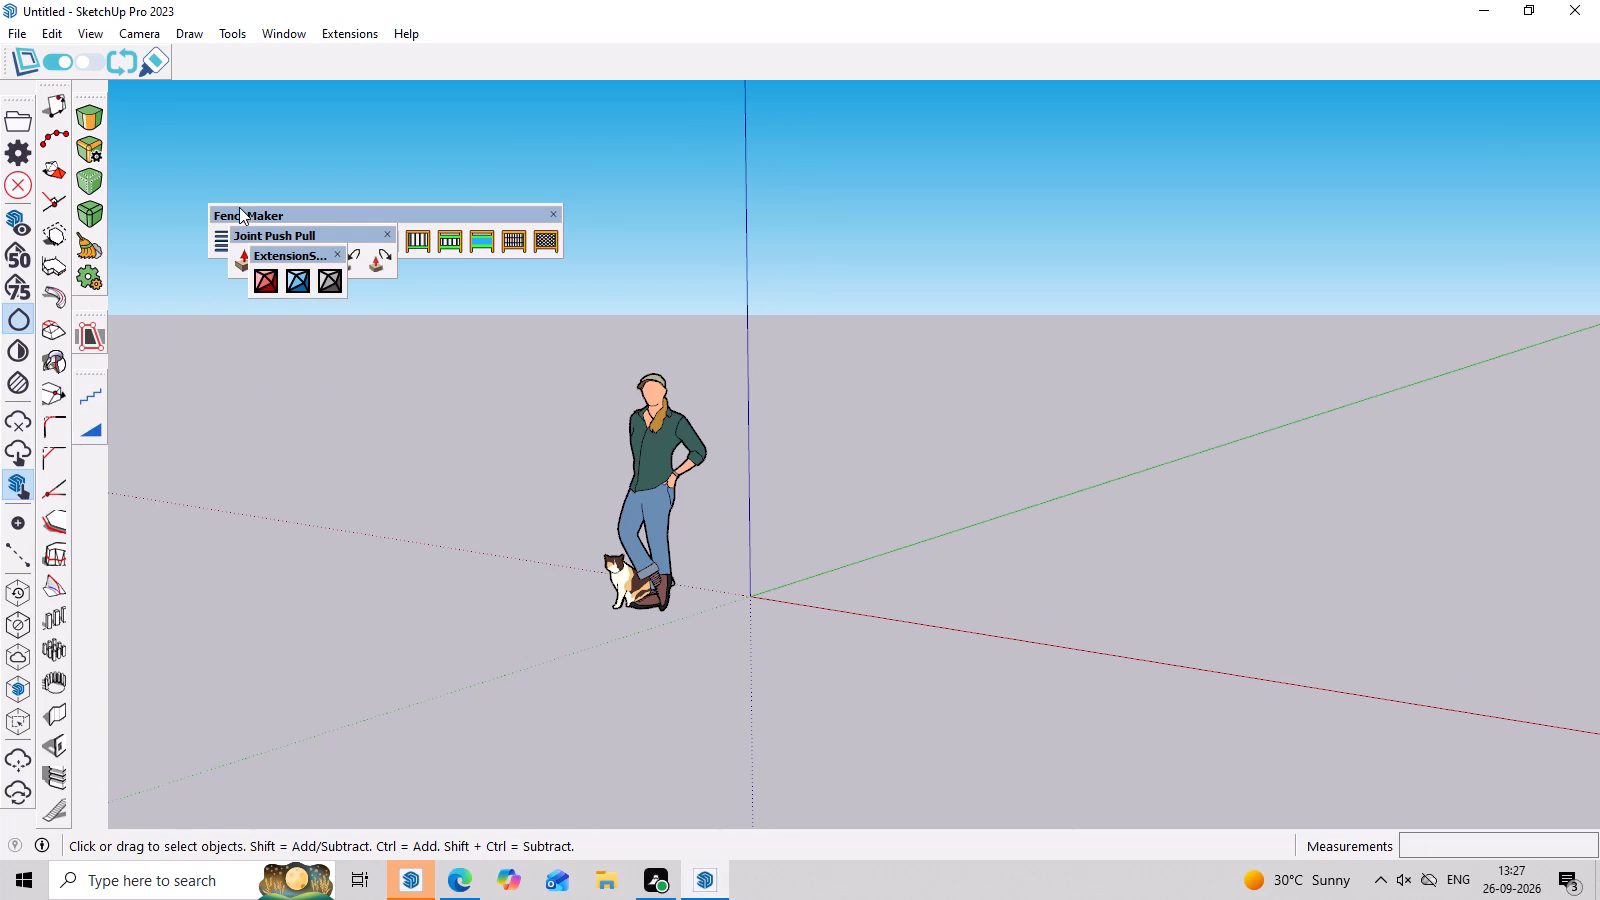
# Dock the remaining floating FenceMaker, Joint Push Pull and ExtensionStore toolbars in the rows above the drawing area.
pyautogui.moveTo(239, 207); pyautogui.dragTo(99, 59)
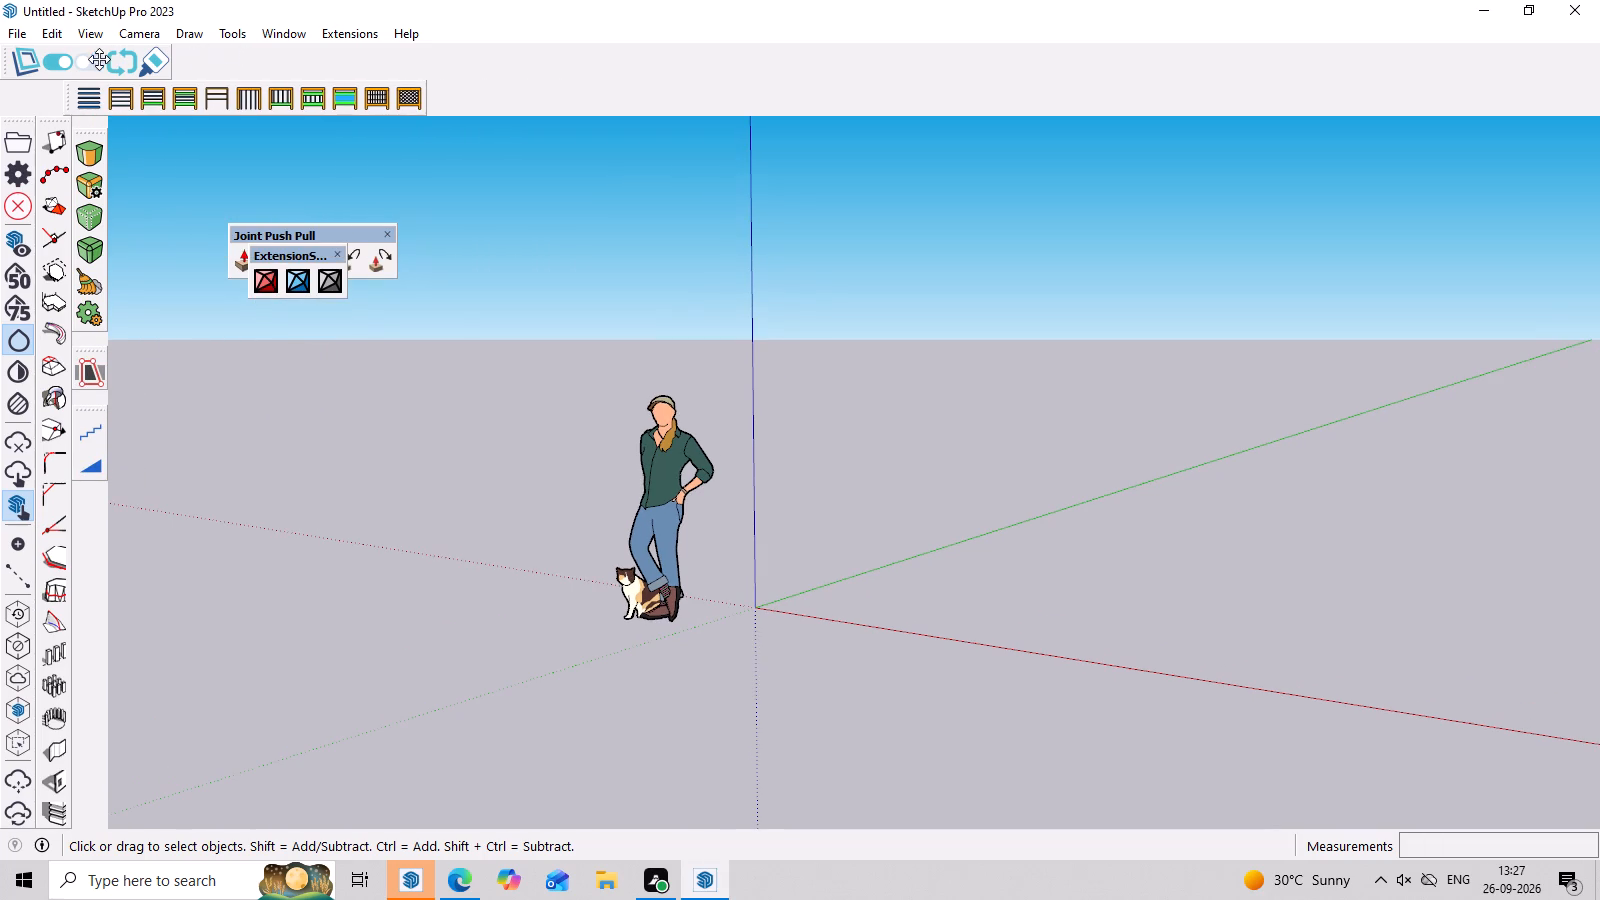
pyautogui.moveTo(99, 59); pyautogui.dragTo(25, 59)
pyautogui.moveTo(307, 231); pyautogui.dragTo(318, 71)
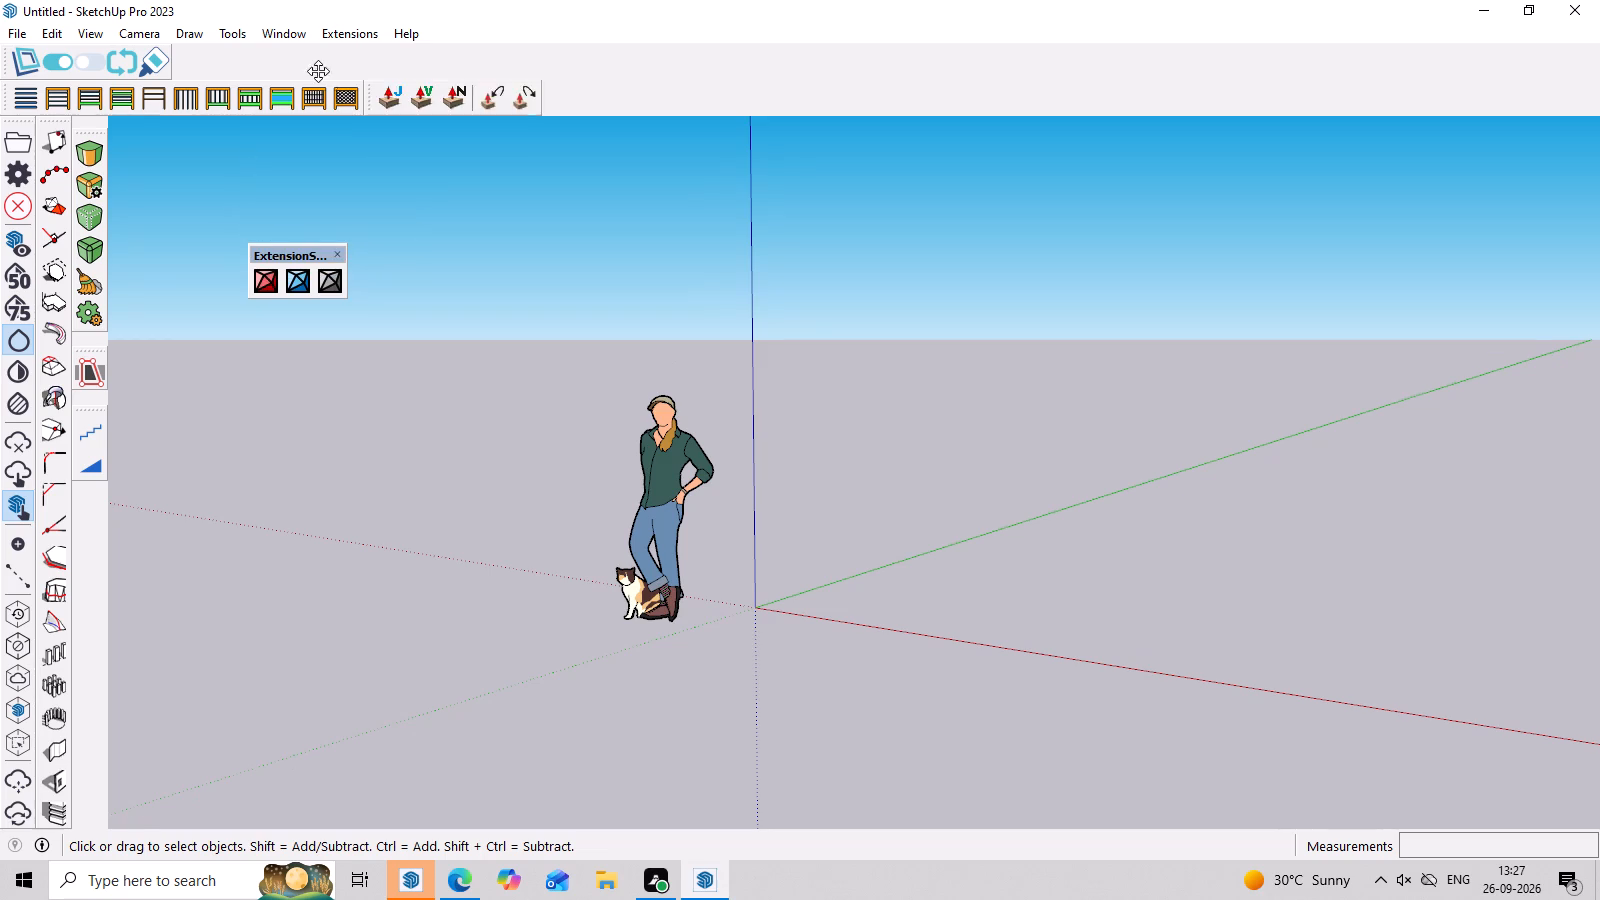
pyautogui.moveTo(318, 71); pyautogui.dragTo(248, 45)
pyautogui.click(292, 246)
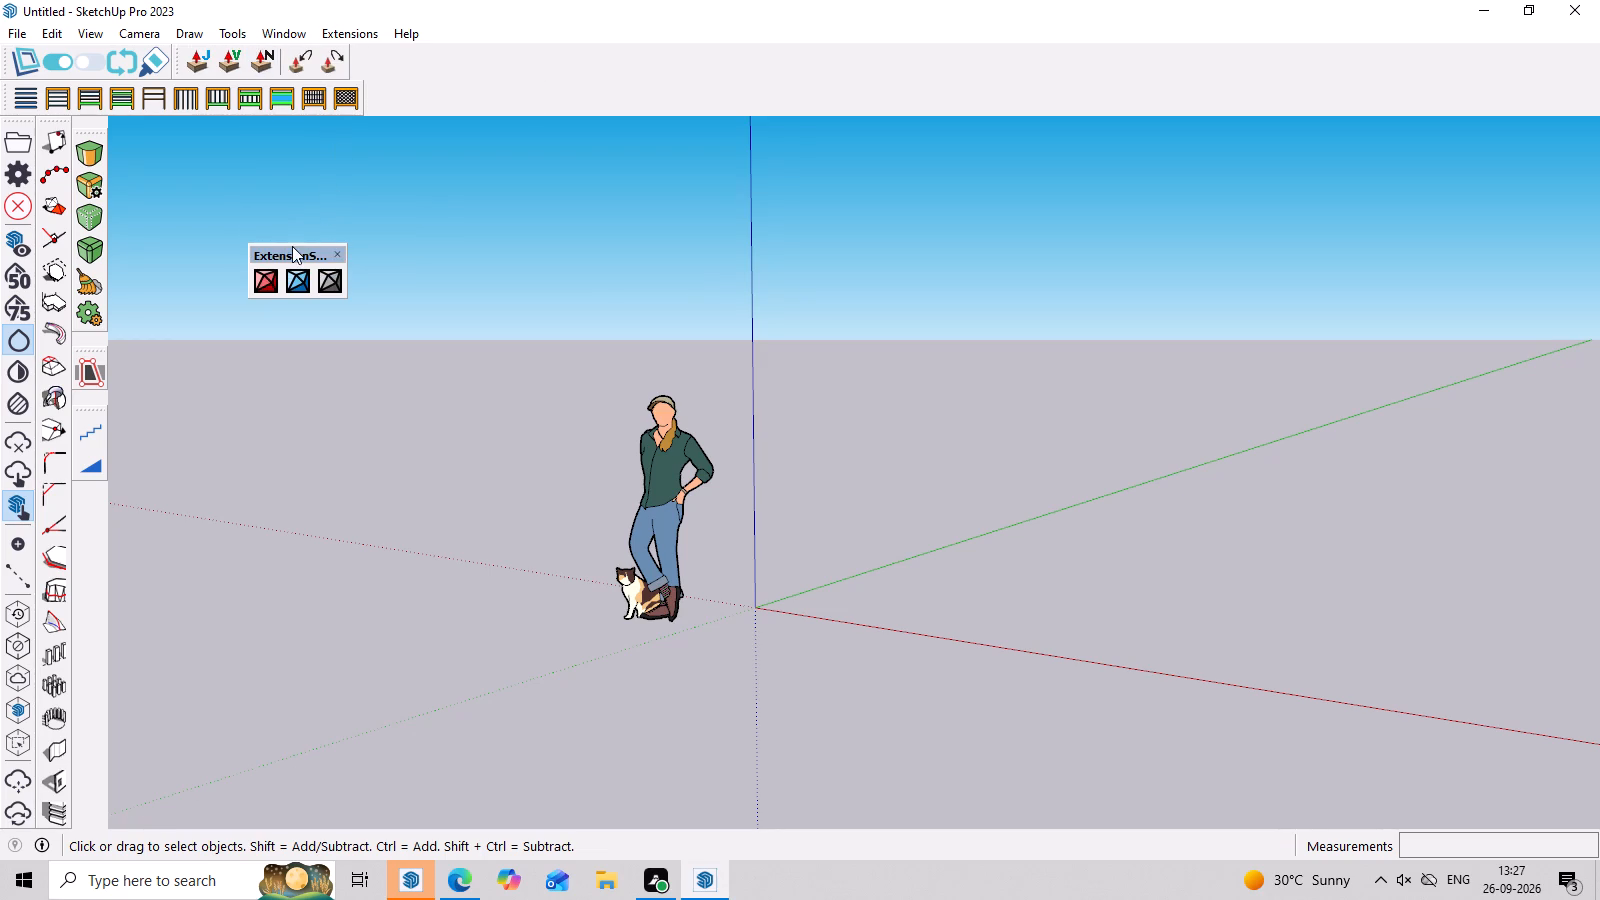
pyautogui.moveTo(289, 252); pyautogui.dragTo(324, 206)
pyautogui.moveTo(332, 195); pyautogui.dragTo(347, 172)
pyautogui.moveTo(351, 165); pyautogui.dragTo(411, 71)
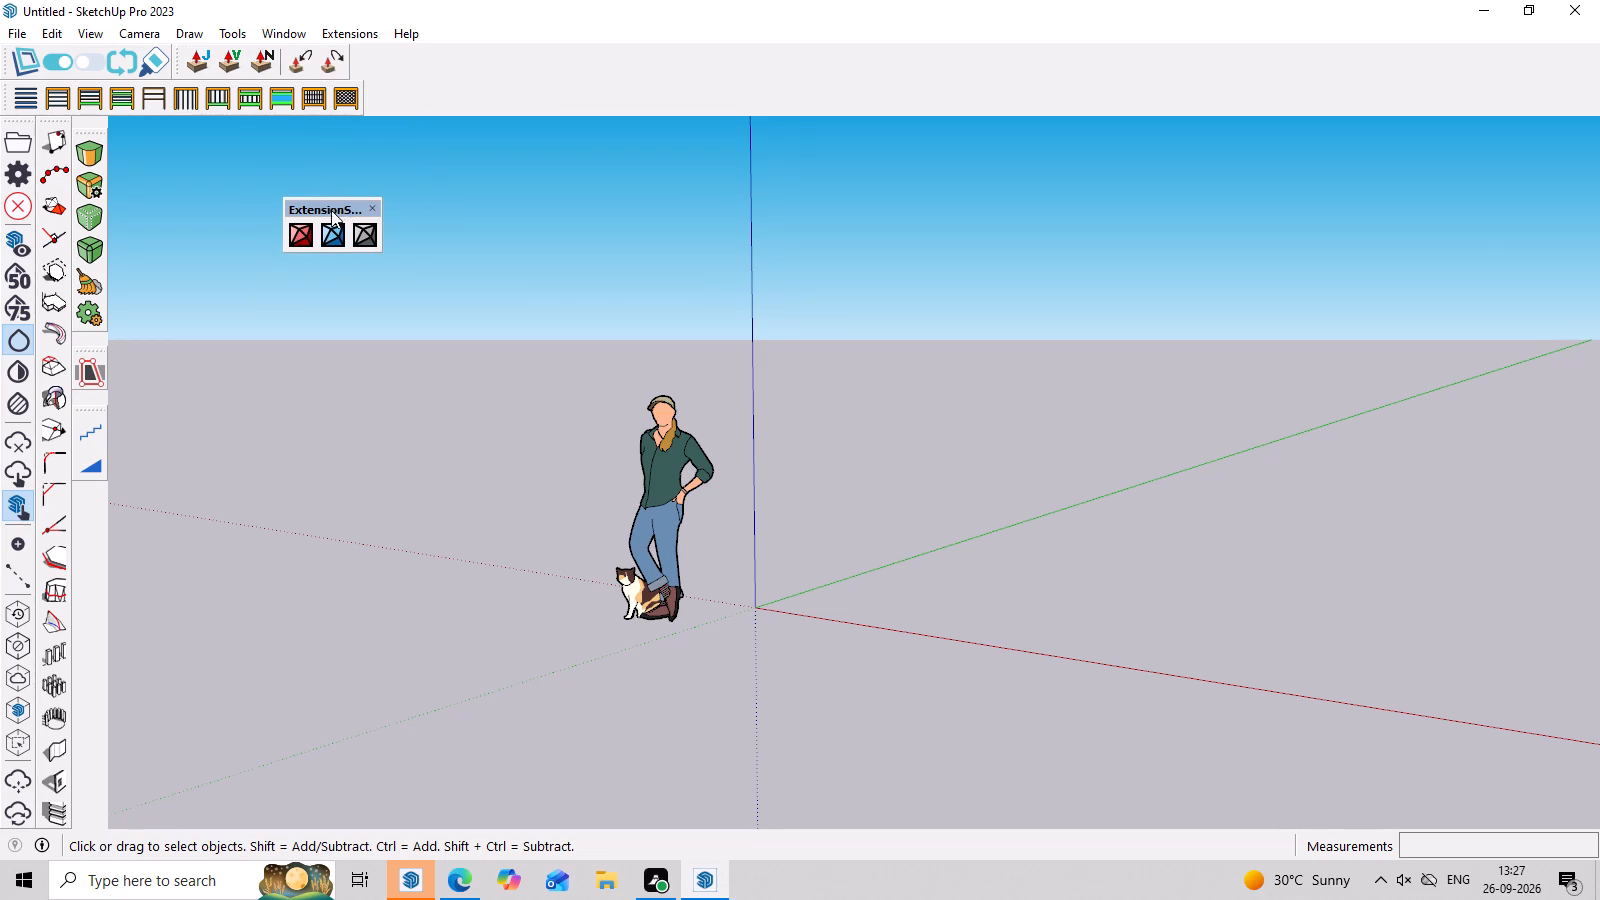
pyautogui.moveTo(331, 210); pyautogui.dragTo(417, 82)
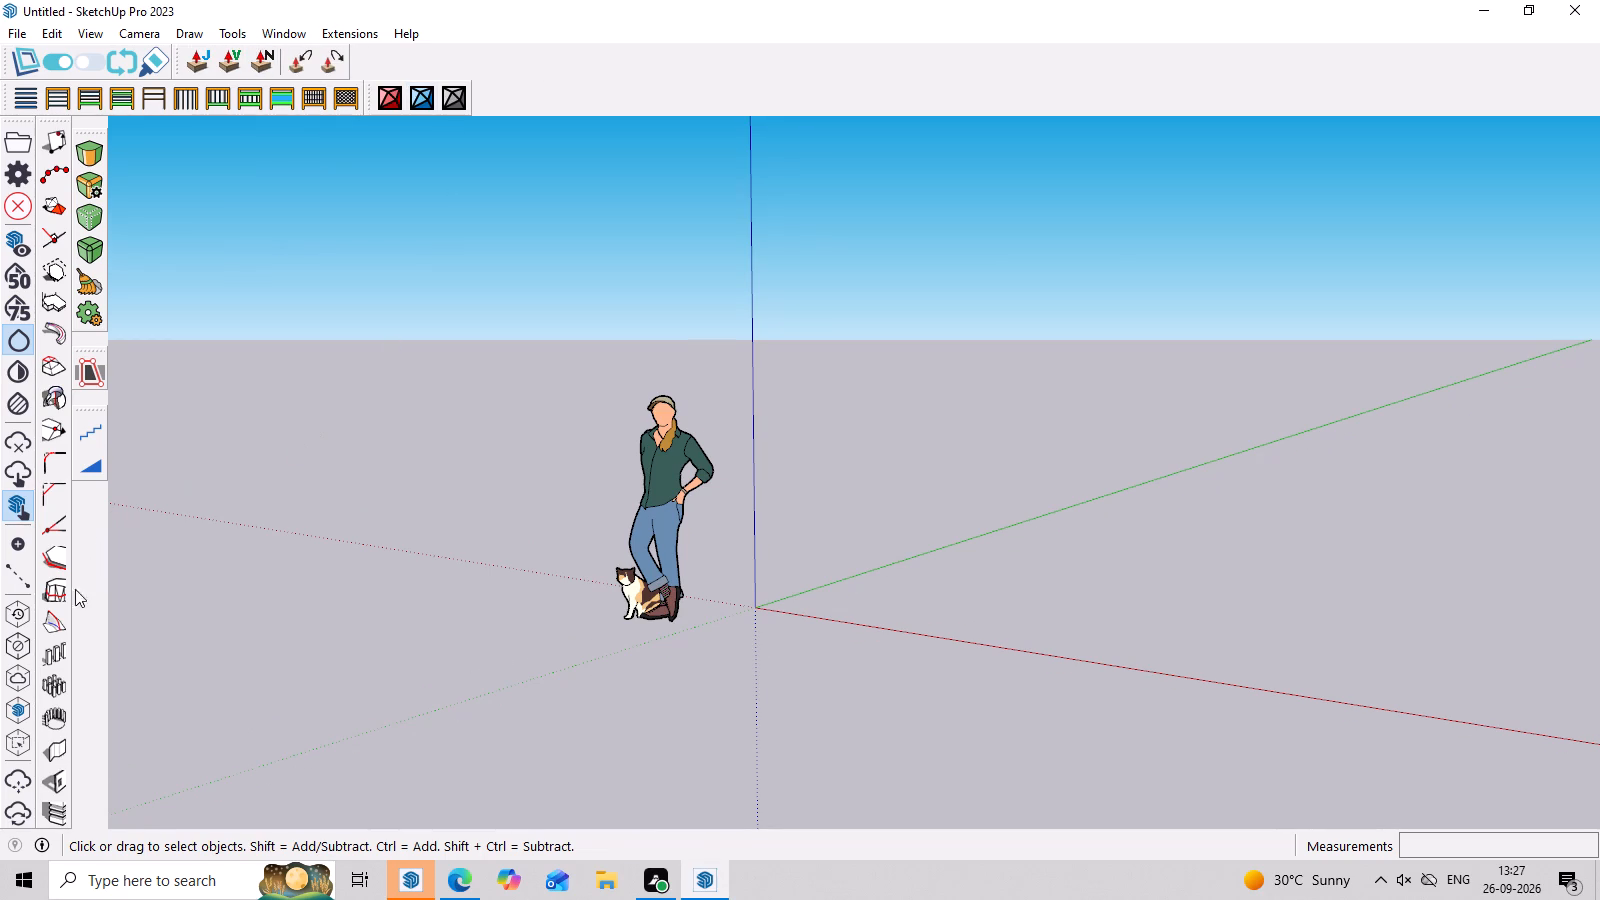
# Delete the default scale figure with the cat from the model.
pyautogui.scroll(-3, 210, 678)
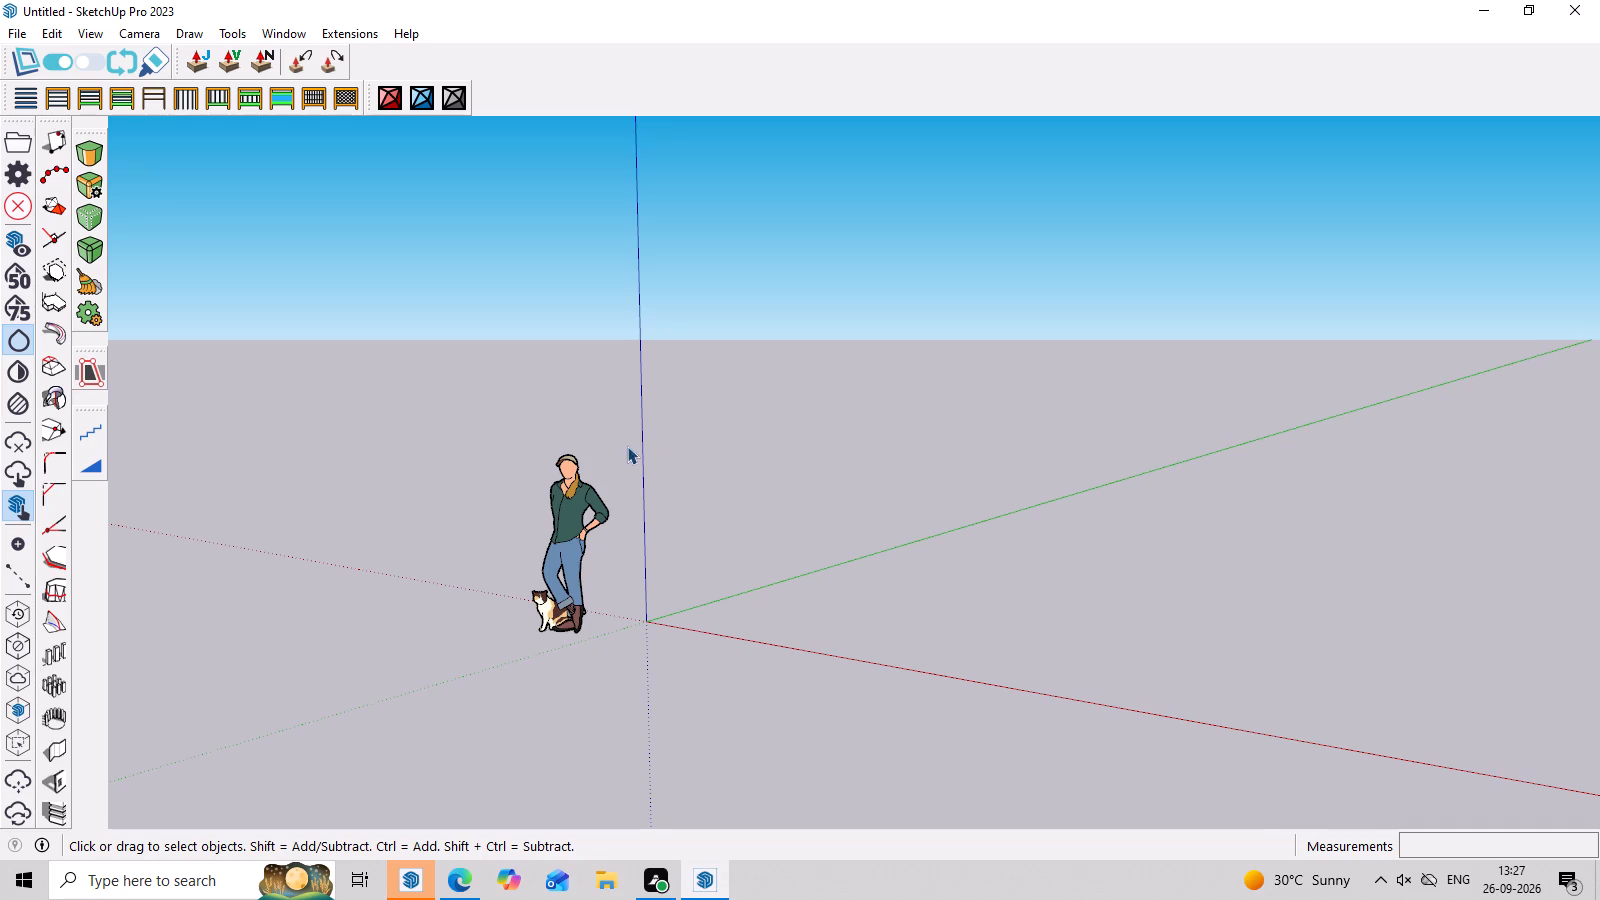
pyautogui.moveTo(634, 415); pyautogui.dragTo(562, 573)
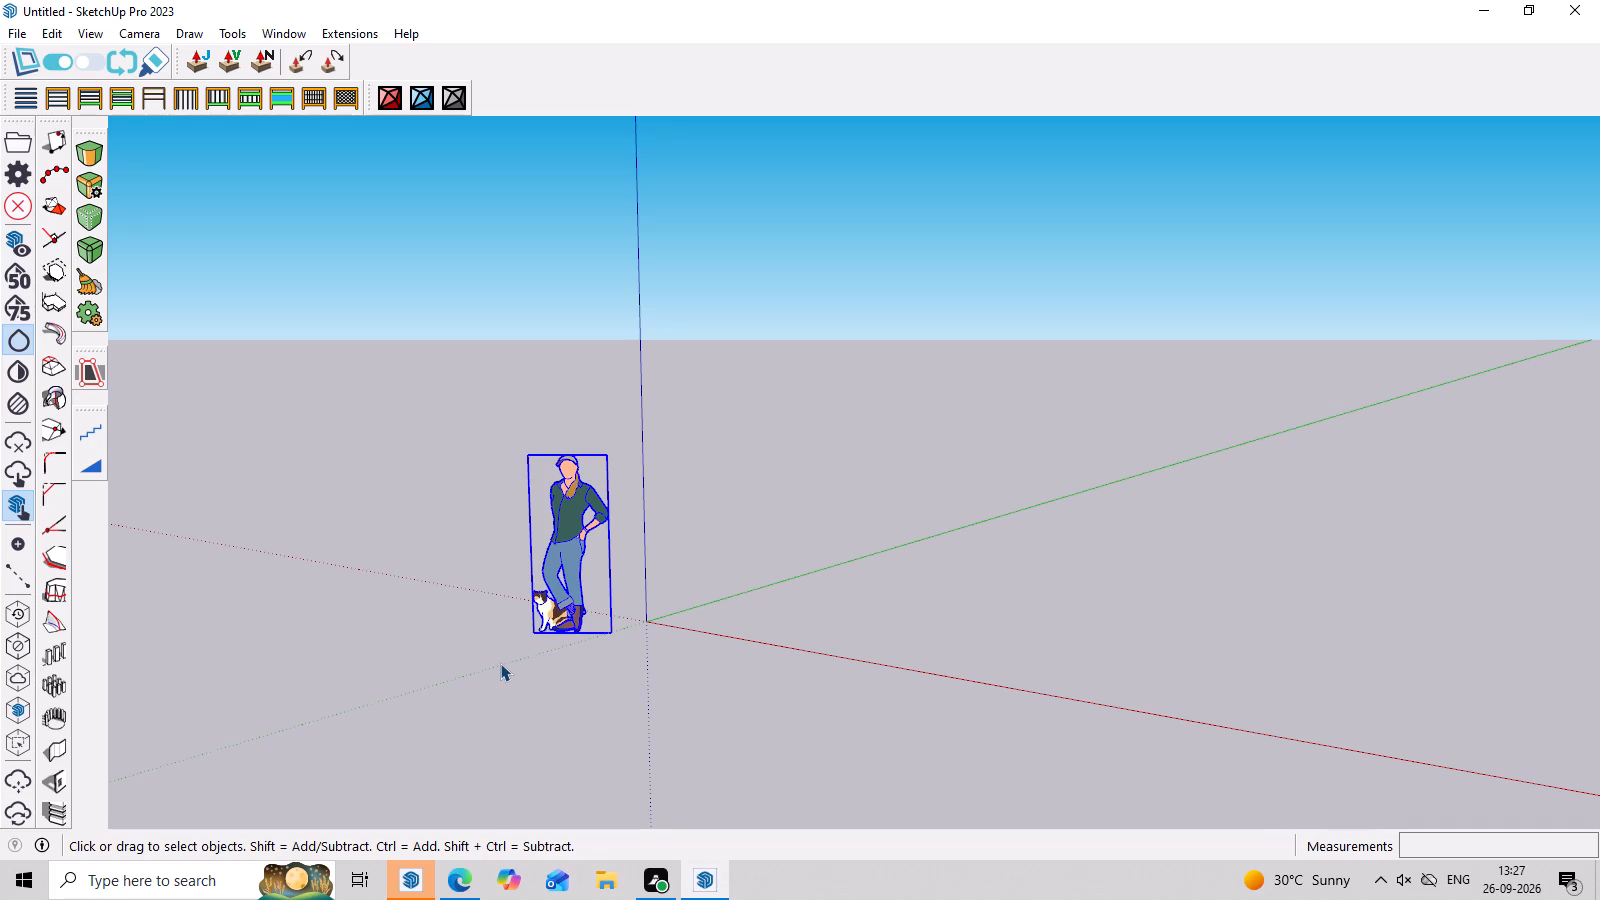
pyautogui.press('Delete')
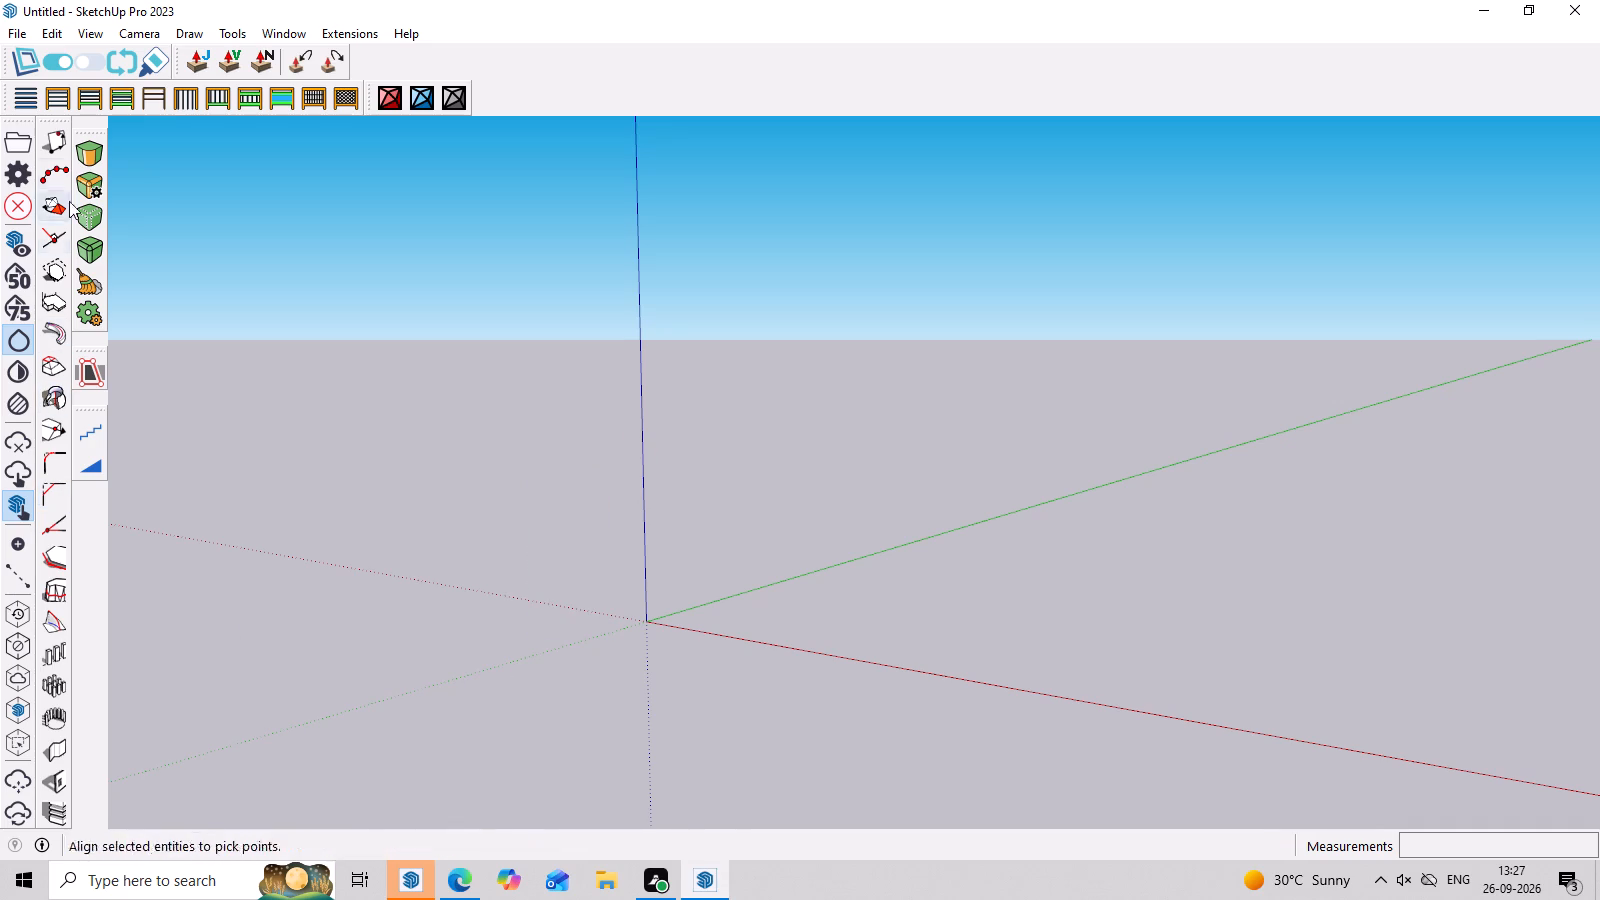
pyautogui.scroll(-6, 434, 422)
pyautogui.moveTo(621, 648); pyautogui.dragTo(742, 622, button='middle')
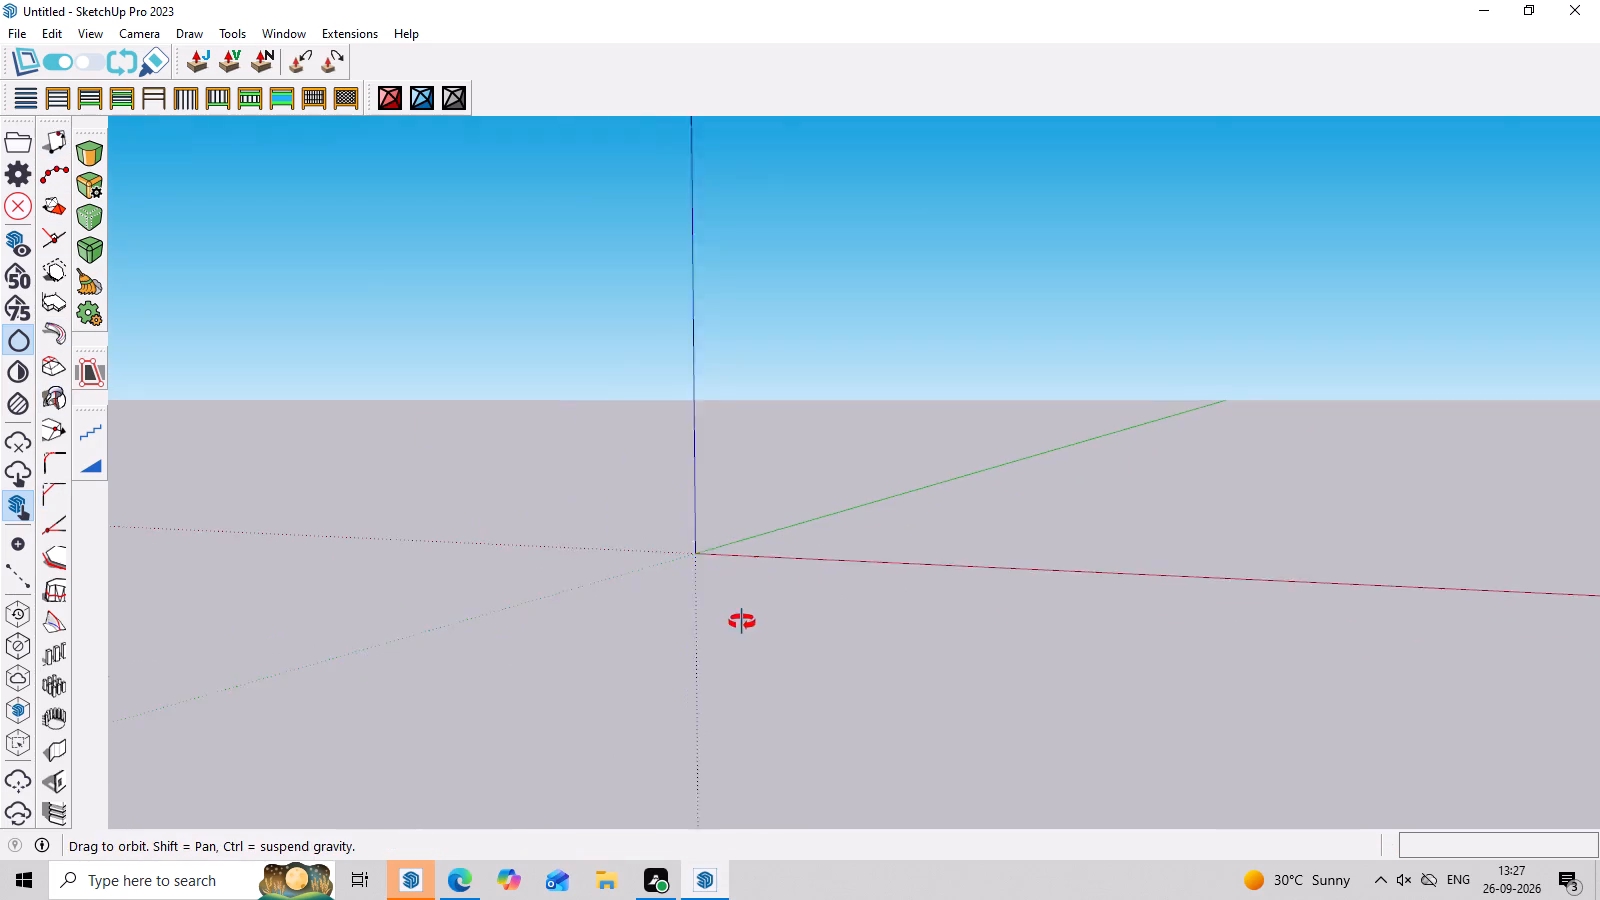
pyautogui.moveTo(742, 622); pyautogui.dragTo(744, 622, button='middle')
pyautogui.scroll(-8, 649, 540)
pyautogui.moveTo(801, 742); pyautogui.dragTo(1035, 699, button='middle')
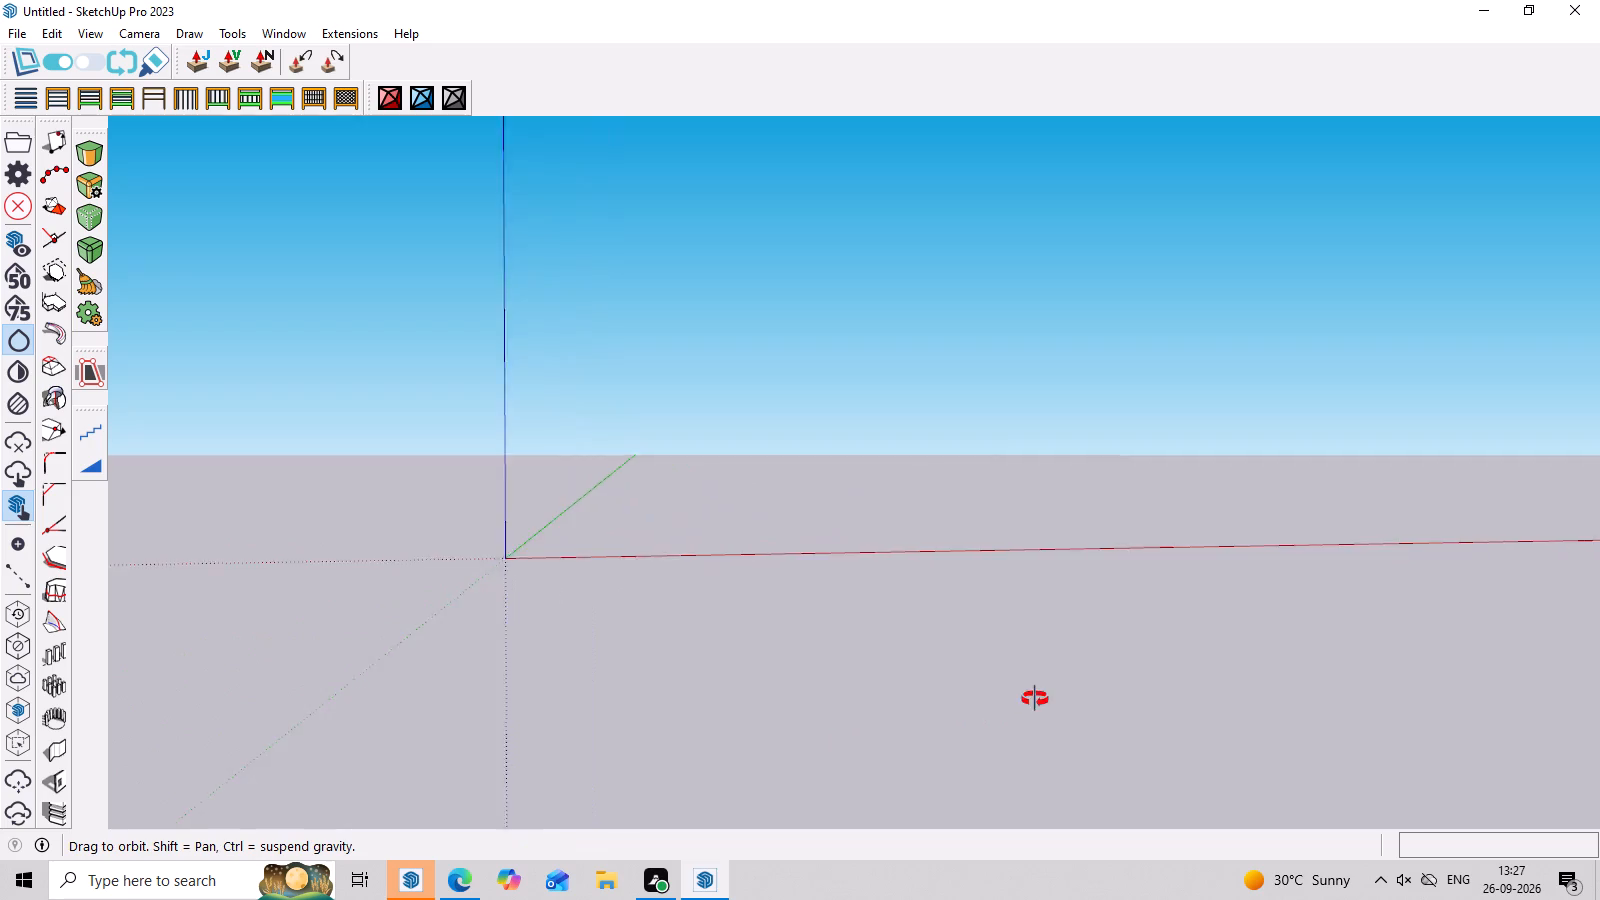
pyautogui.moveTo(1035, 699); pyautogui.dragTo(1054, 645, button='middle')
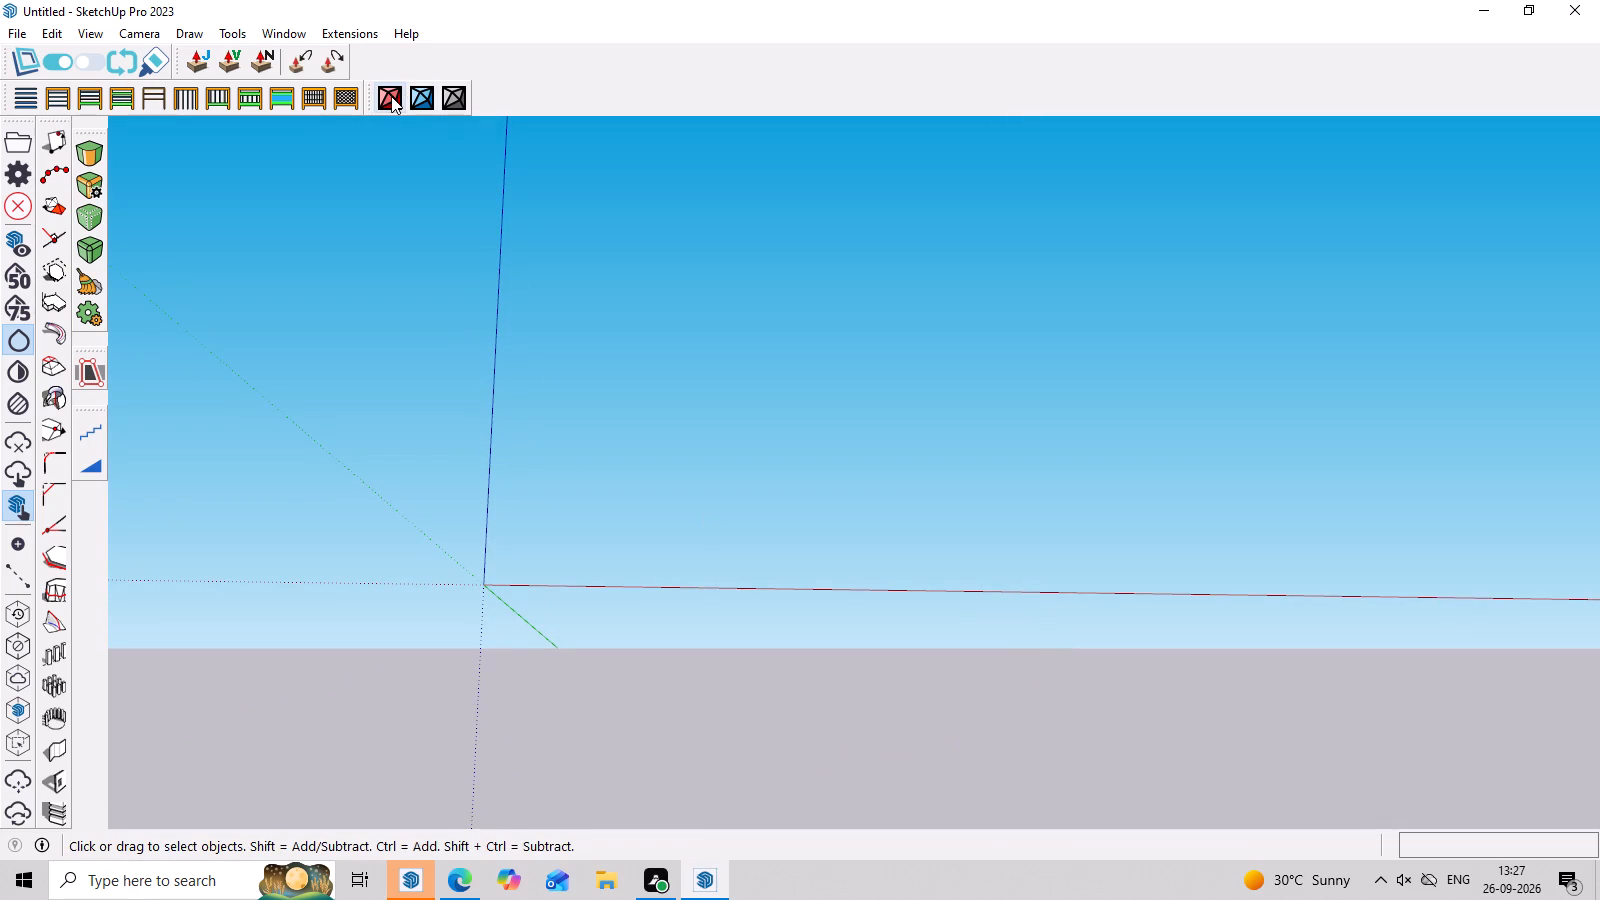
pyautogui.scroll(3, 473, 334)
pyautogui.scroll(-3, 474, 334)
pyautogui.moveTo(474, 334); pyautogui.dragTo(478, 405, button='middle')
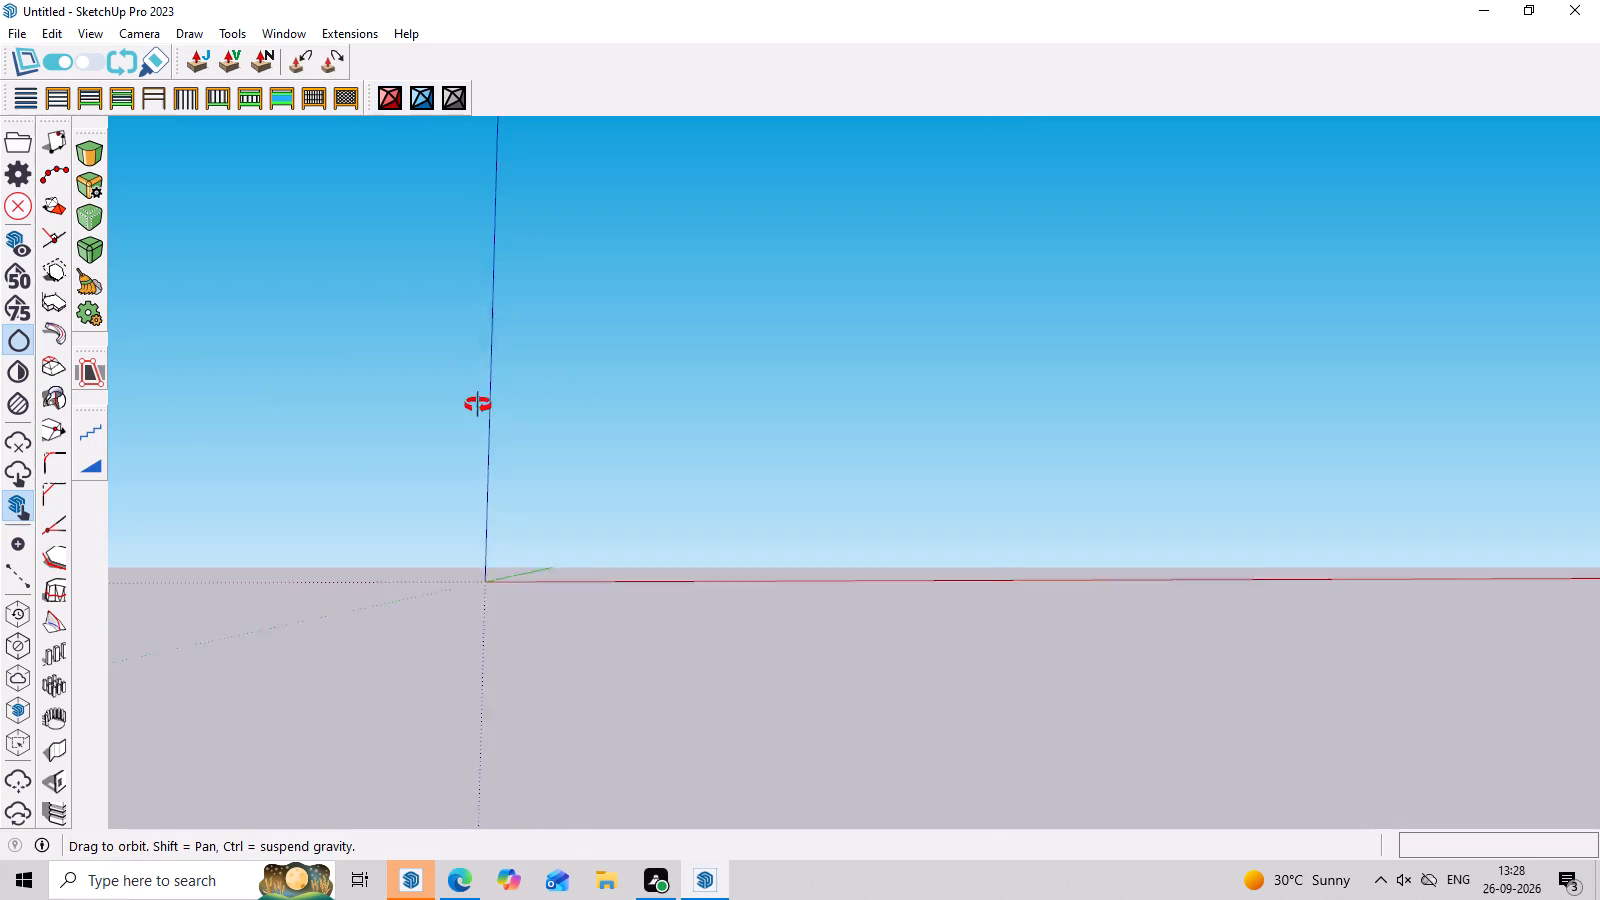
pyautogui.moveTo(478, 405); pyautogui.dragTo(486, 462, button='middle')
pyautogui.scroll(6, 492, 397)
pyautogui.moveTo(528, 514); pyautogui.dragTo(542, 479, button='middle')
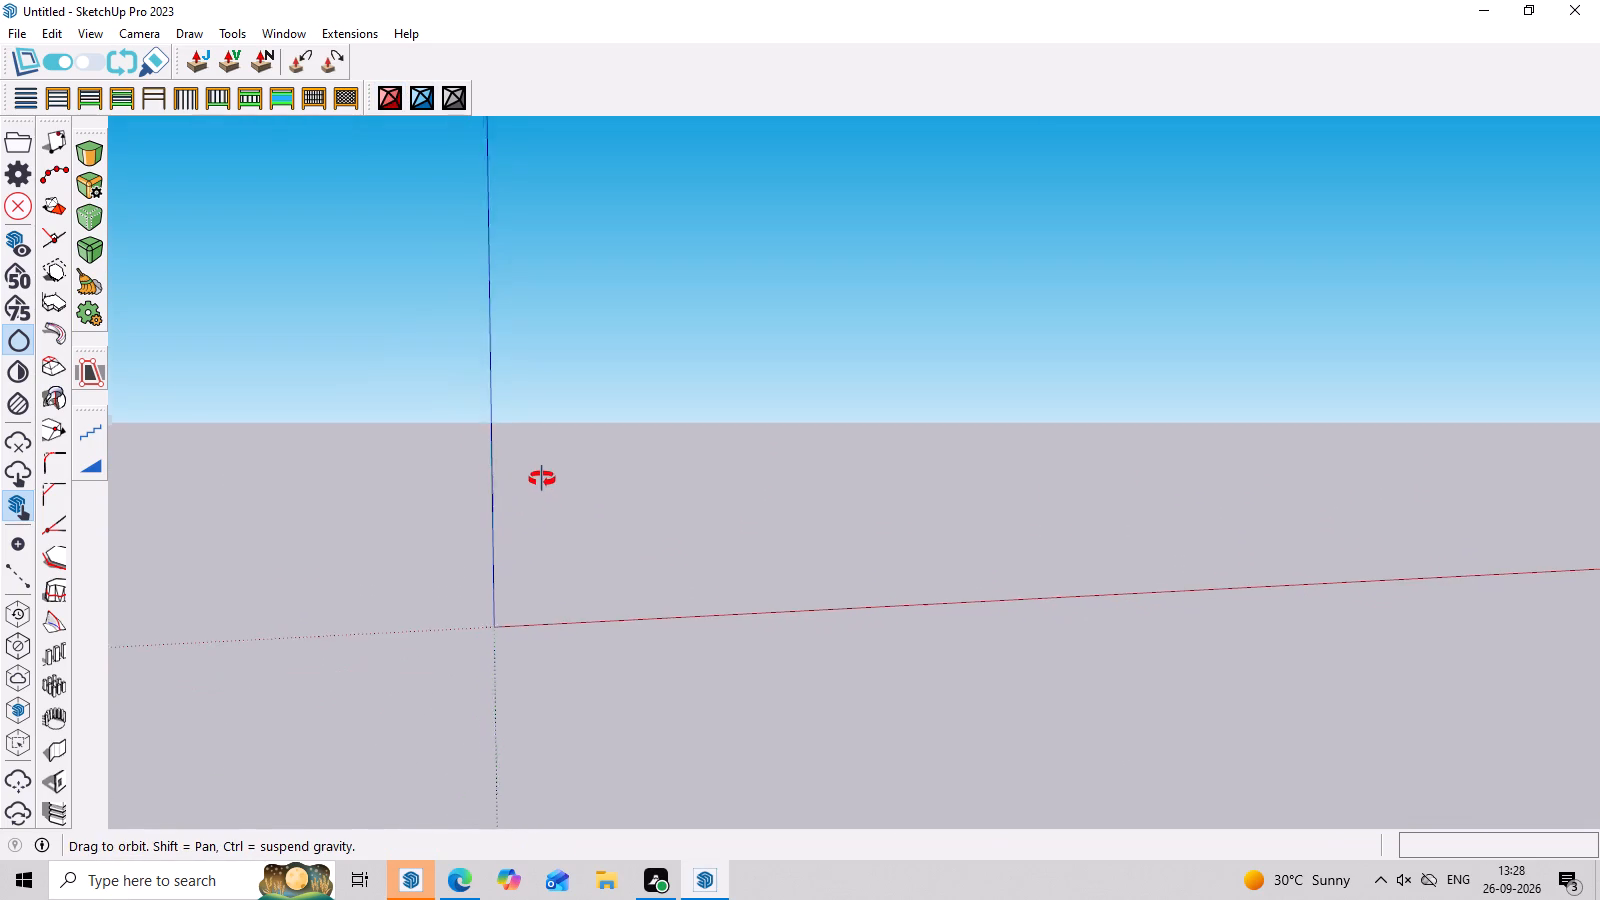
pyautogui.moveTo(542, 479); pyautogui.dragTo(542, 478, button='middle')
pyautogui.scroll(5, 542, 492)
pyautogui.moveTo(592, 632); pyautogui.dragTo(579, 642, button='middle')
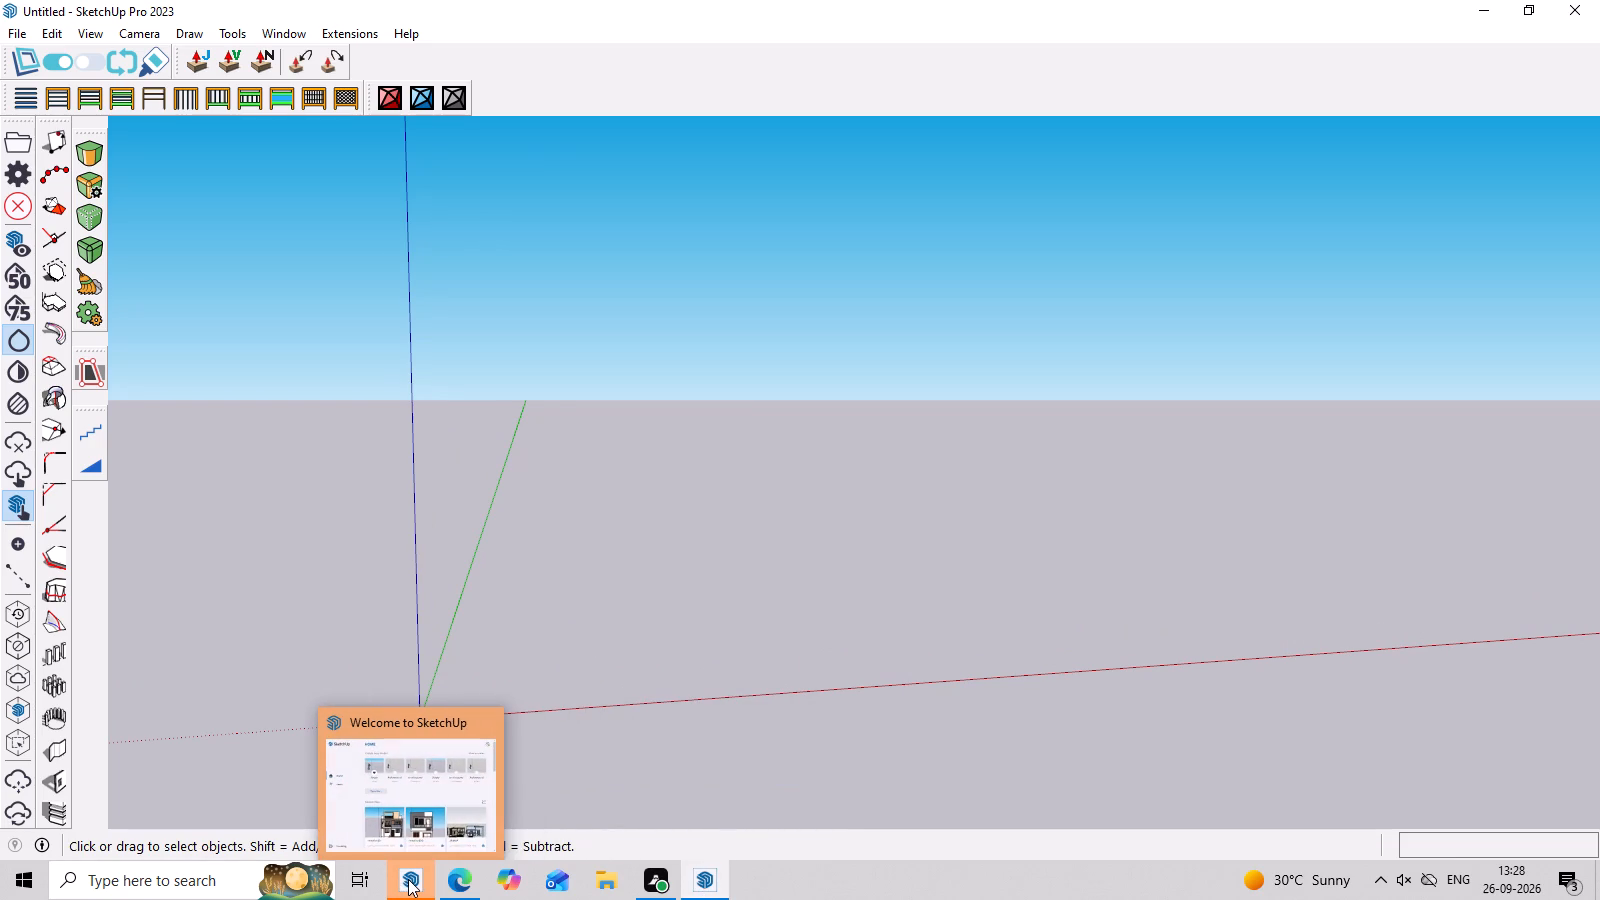
# Close the leftover Welcome to SketchUp window.
pyautogui.click(477, 721)
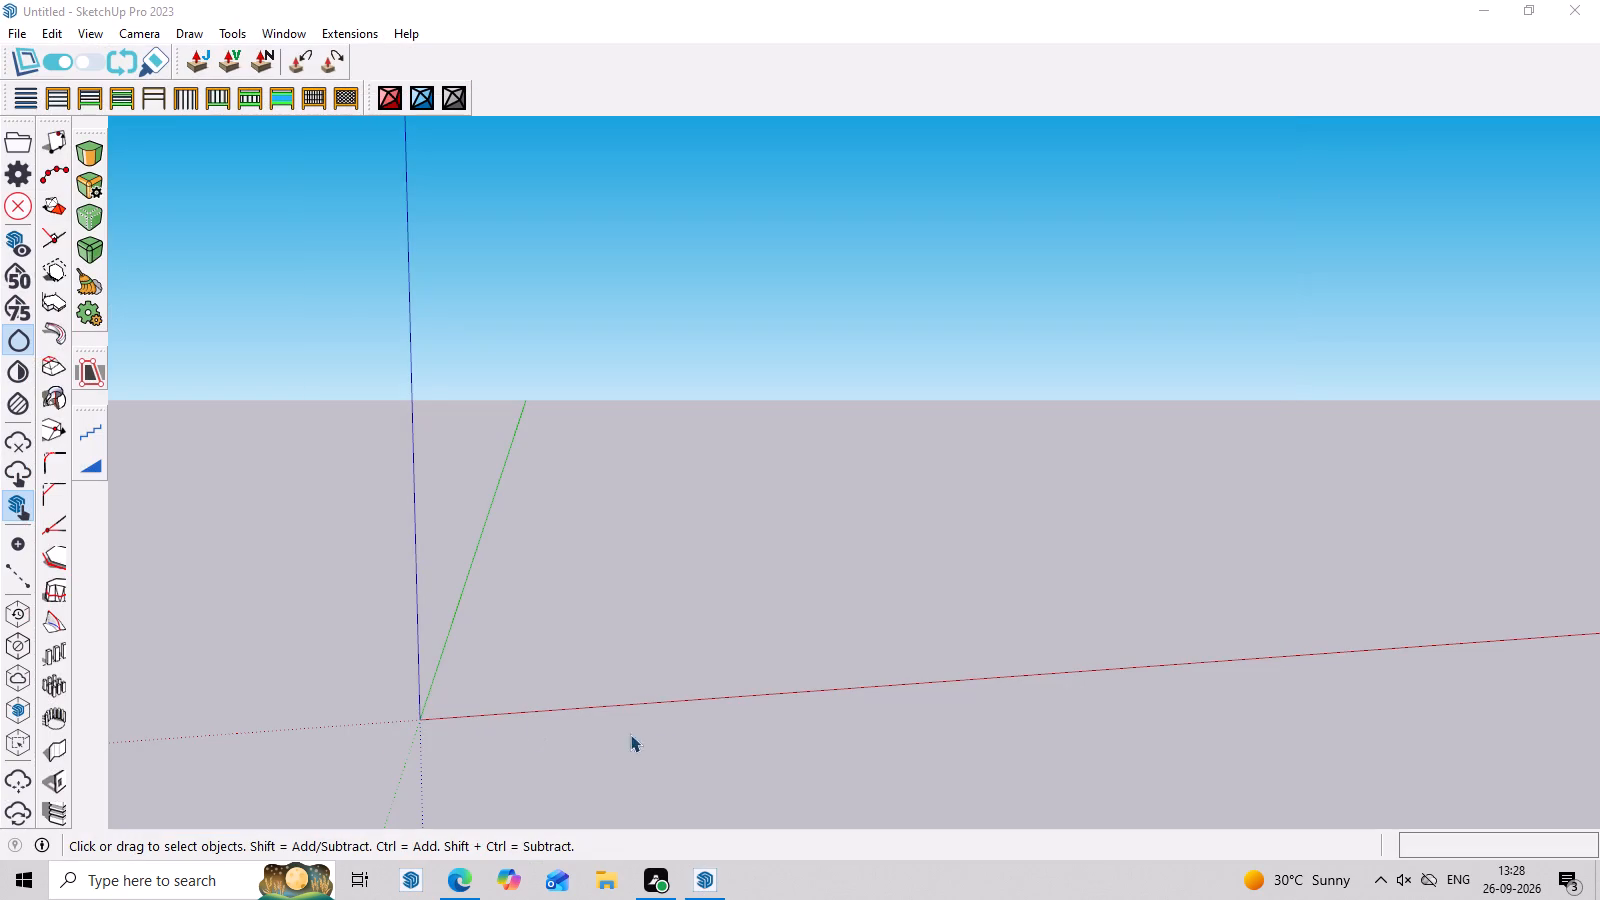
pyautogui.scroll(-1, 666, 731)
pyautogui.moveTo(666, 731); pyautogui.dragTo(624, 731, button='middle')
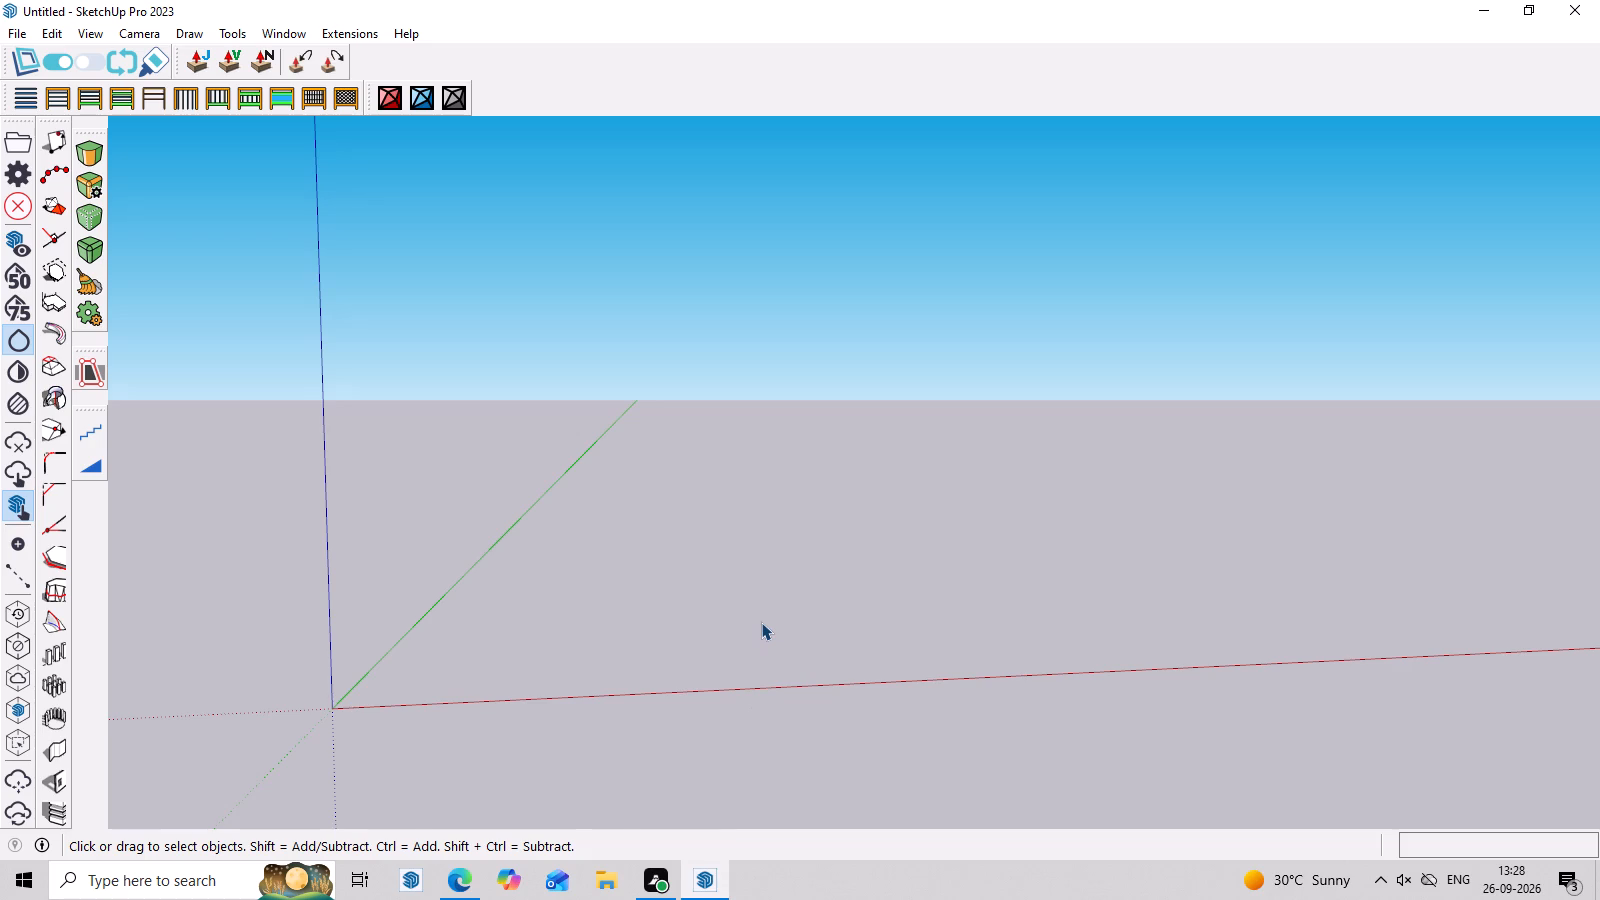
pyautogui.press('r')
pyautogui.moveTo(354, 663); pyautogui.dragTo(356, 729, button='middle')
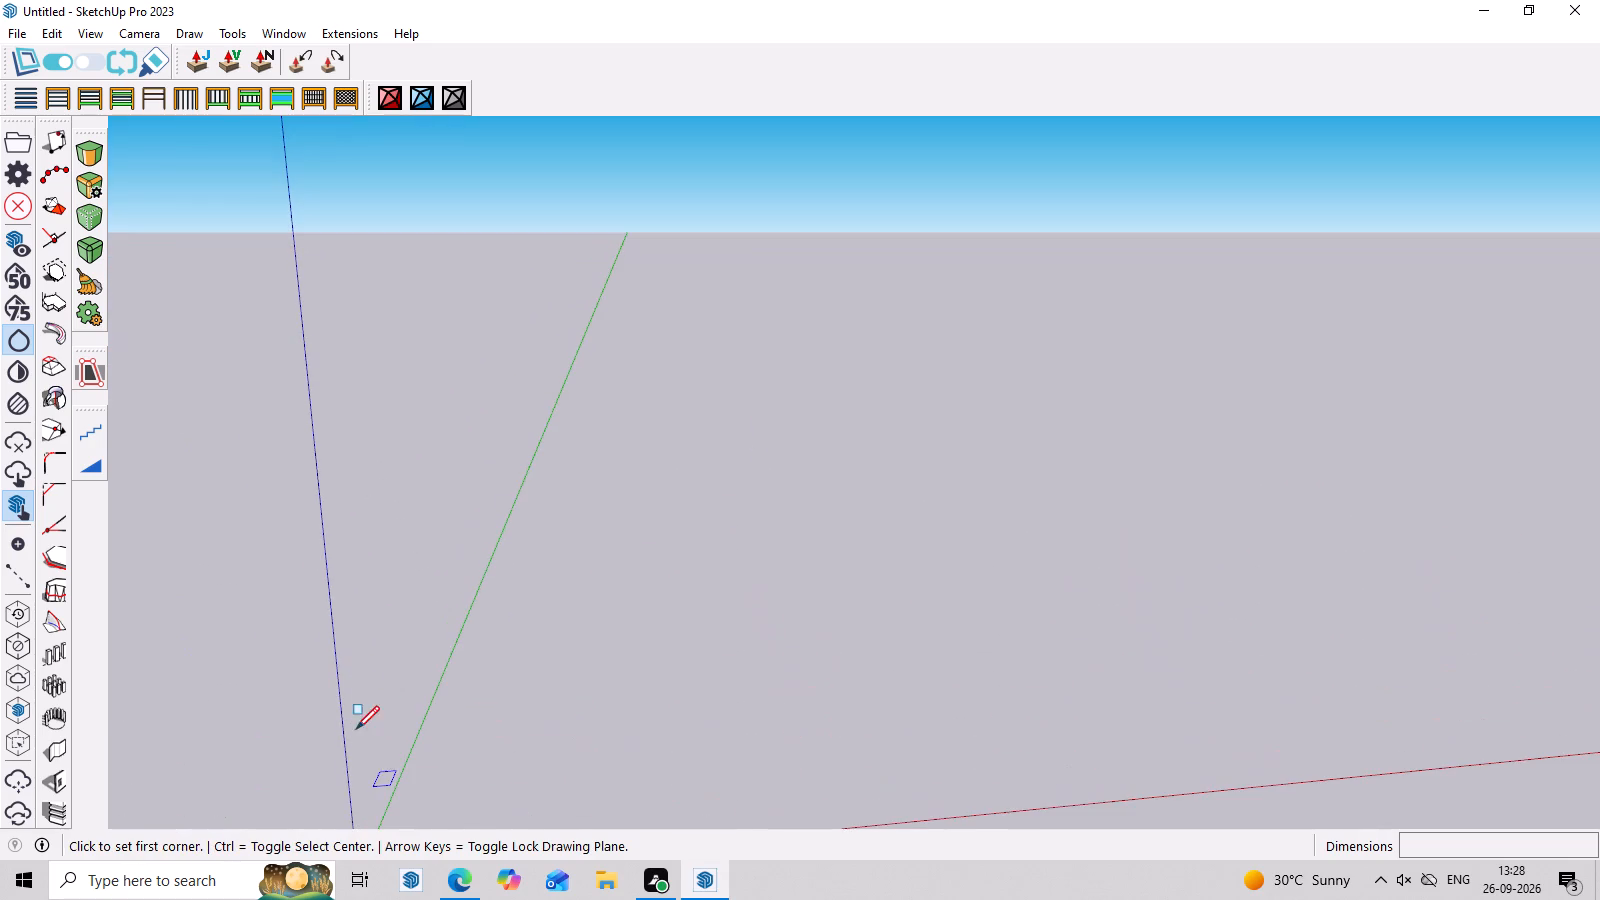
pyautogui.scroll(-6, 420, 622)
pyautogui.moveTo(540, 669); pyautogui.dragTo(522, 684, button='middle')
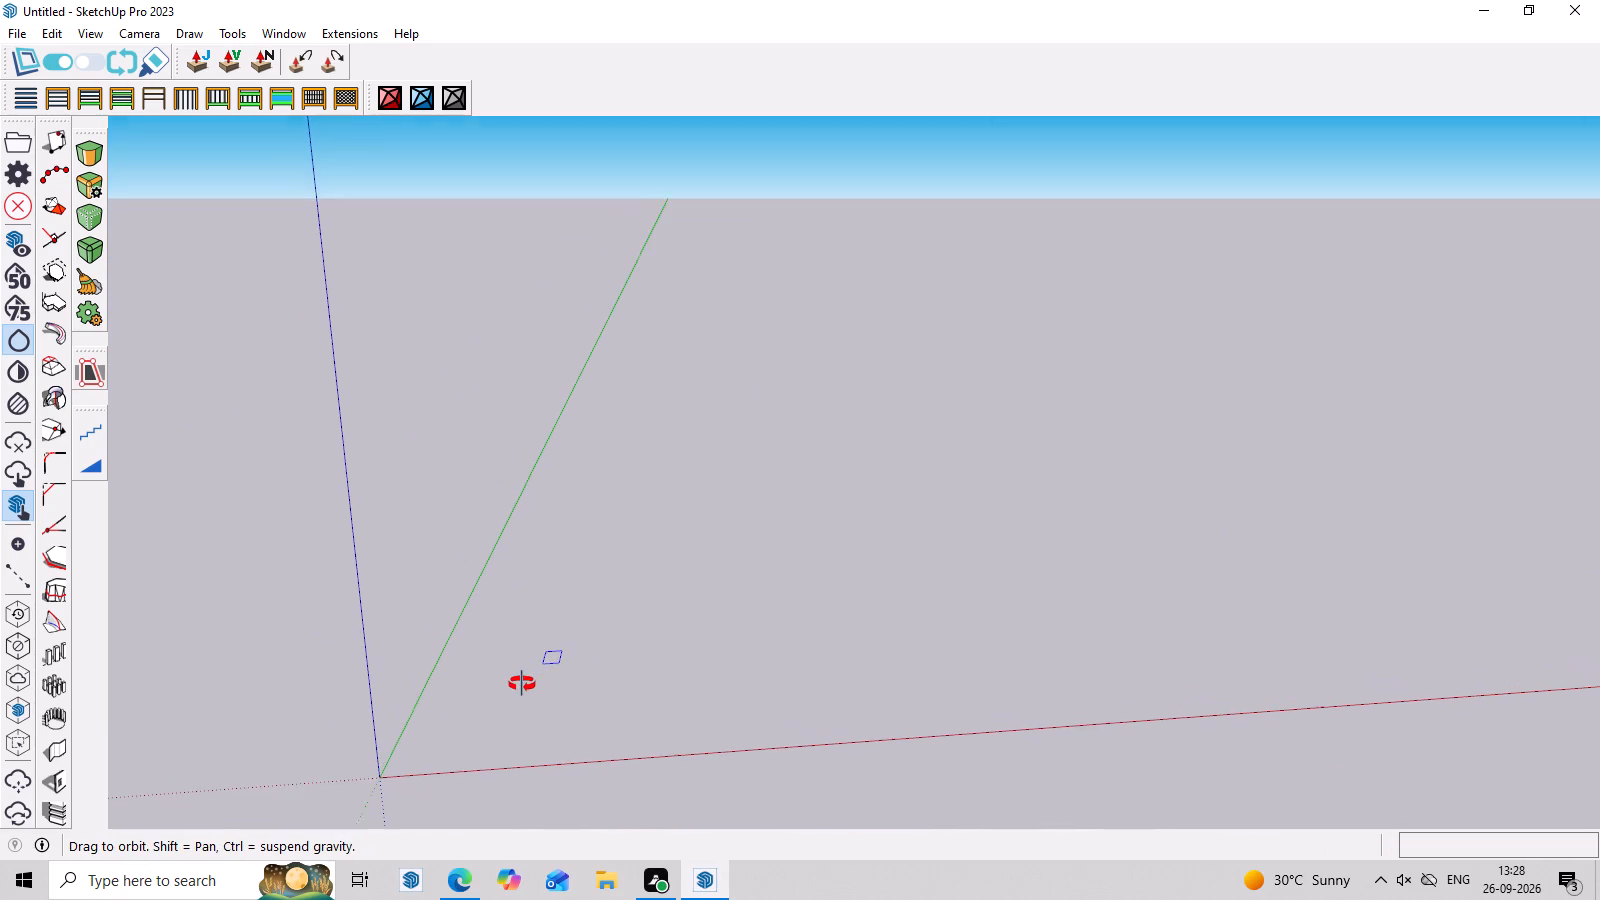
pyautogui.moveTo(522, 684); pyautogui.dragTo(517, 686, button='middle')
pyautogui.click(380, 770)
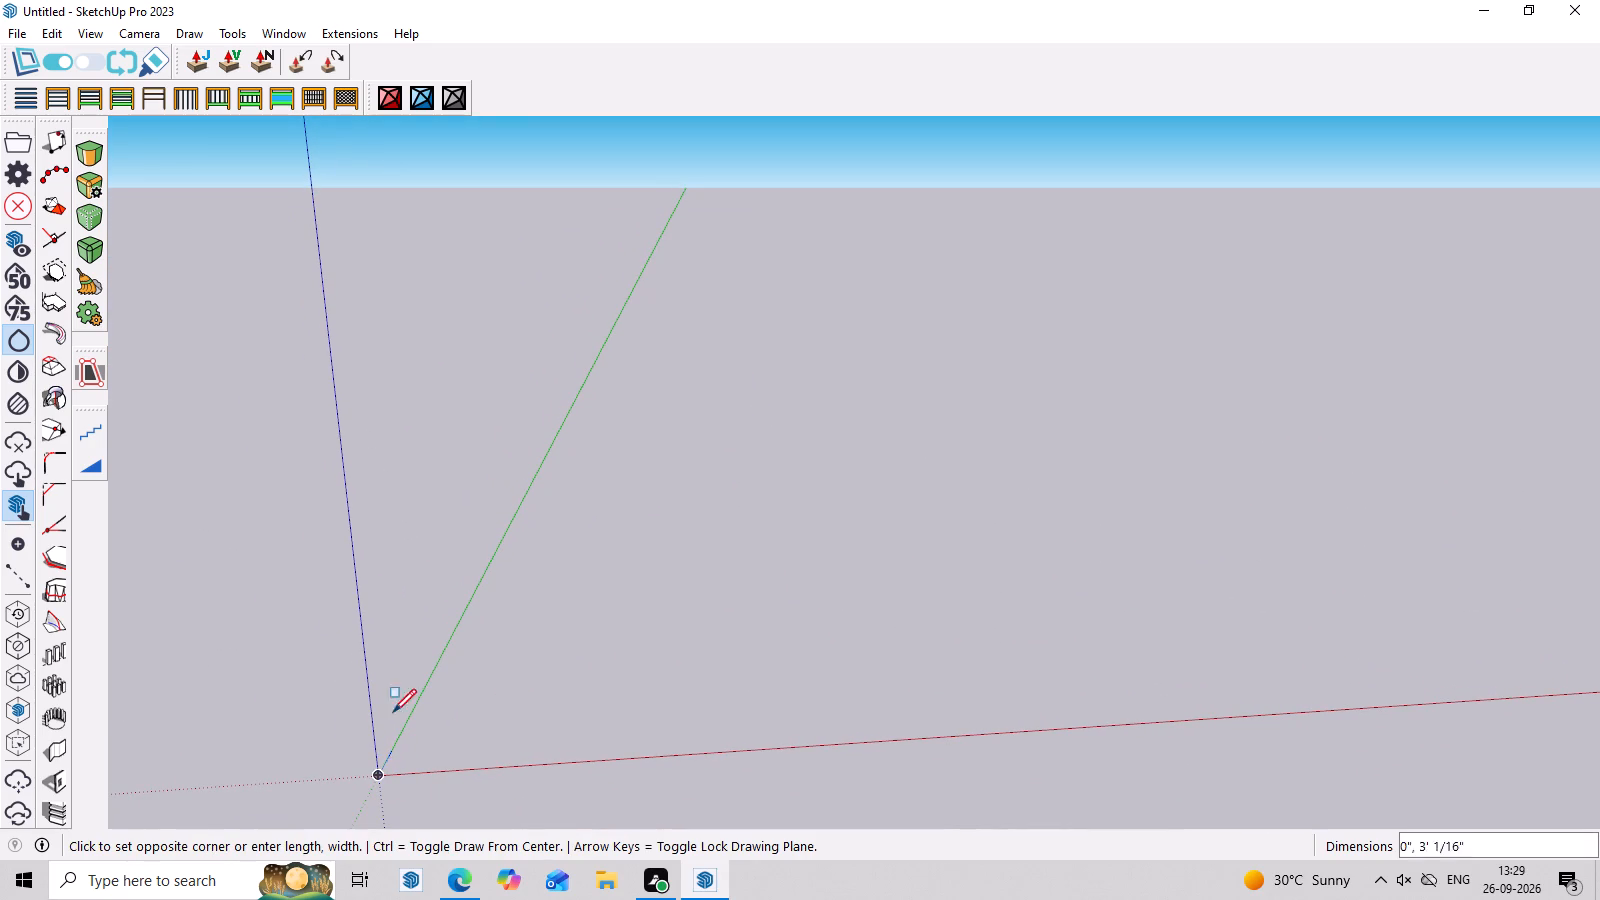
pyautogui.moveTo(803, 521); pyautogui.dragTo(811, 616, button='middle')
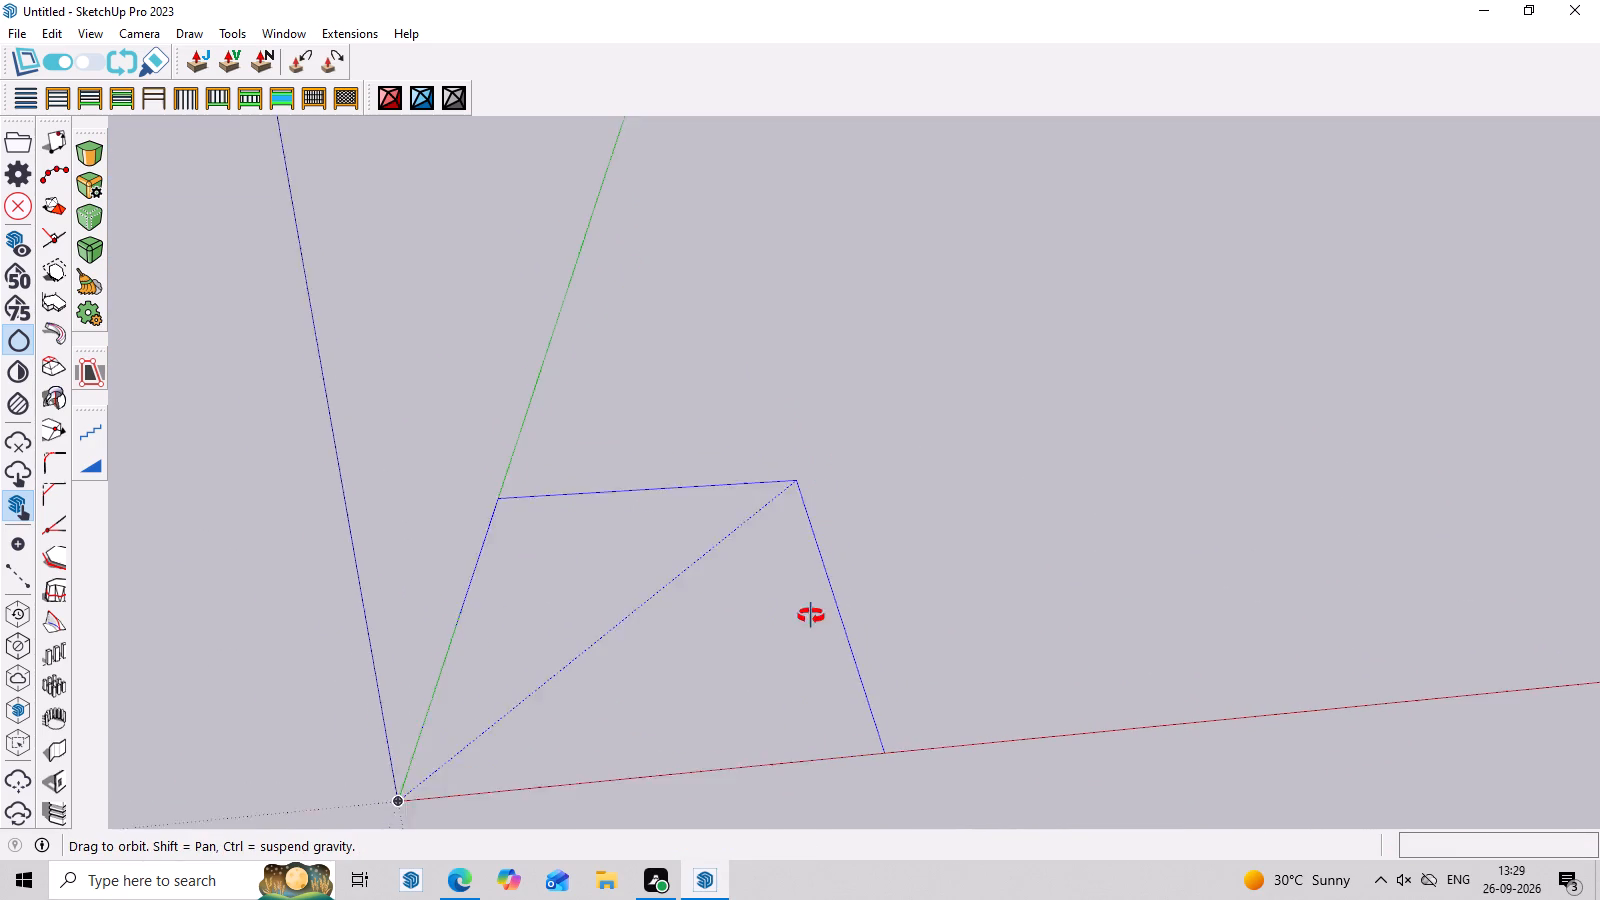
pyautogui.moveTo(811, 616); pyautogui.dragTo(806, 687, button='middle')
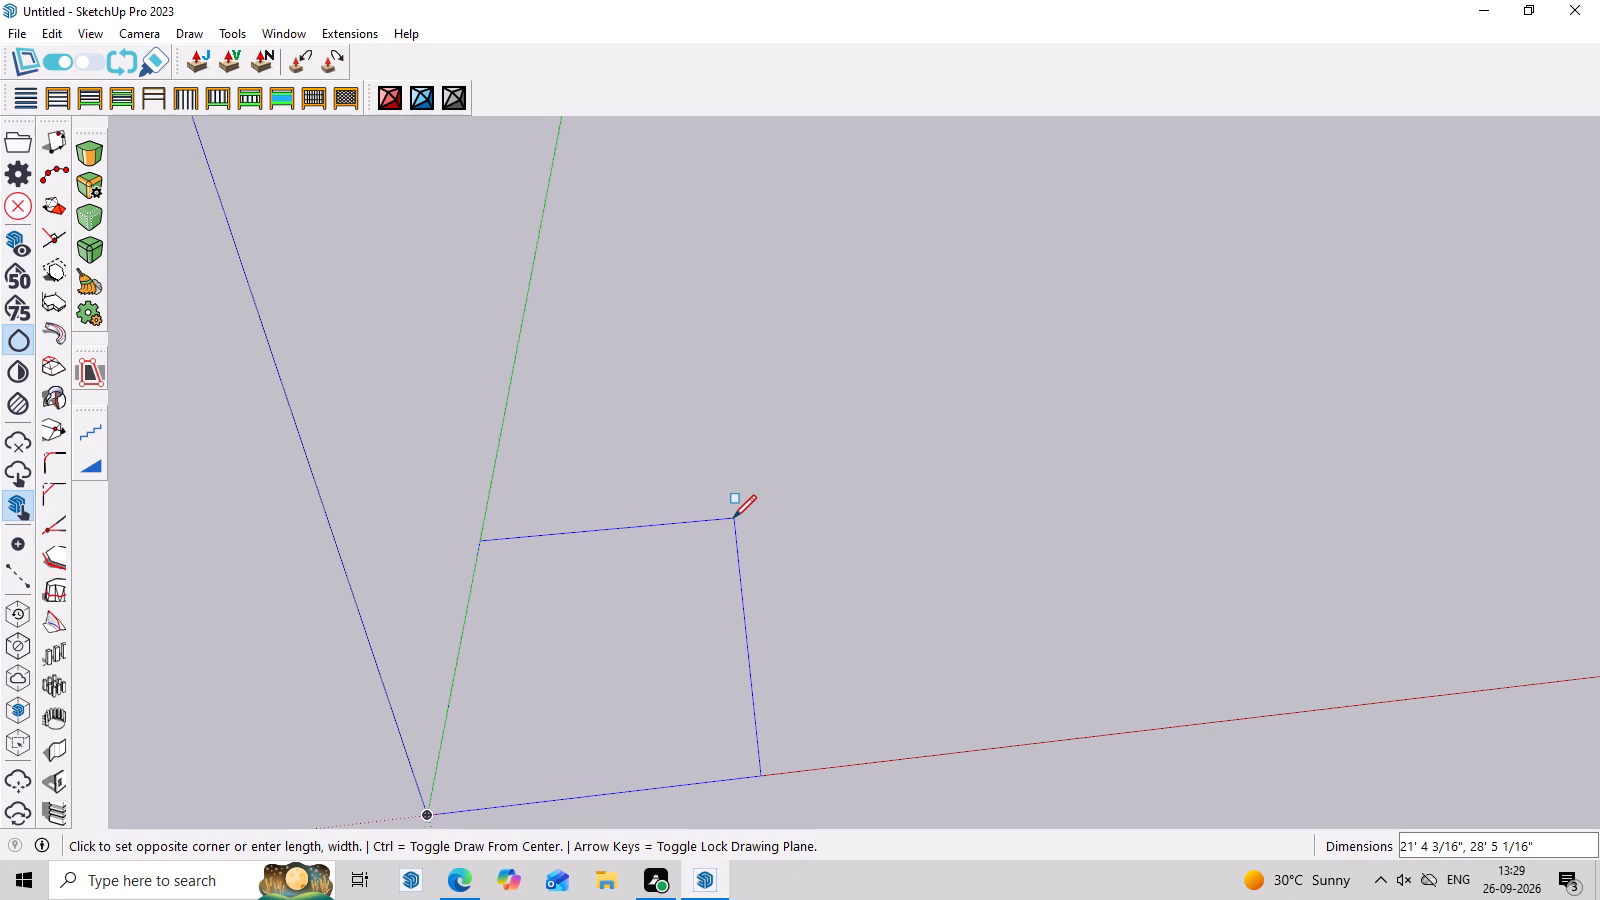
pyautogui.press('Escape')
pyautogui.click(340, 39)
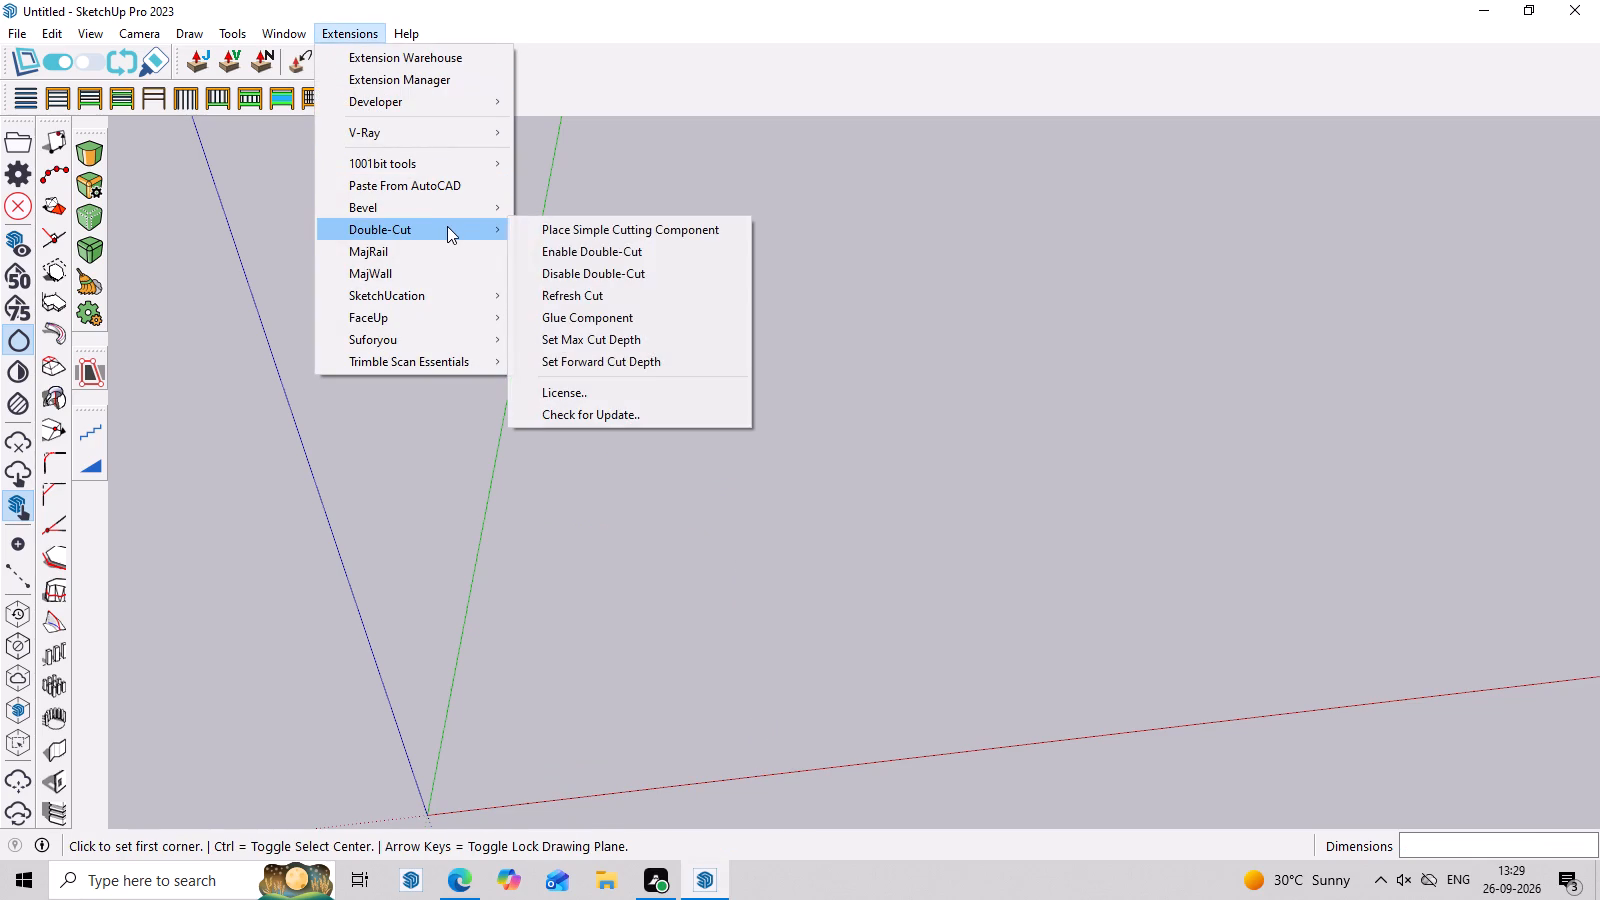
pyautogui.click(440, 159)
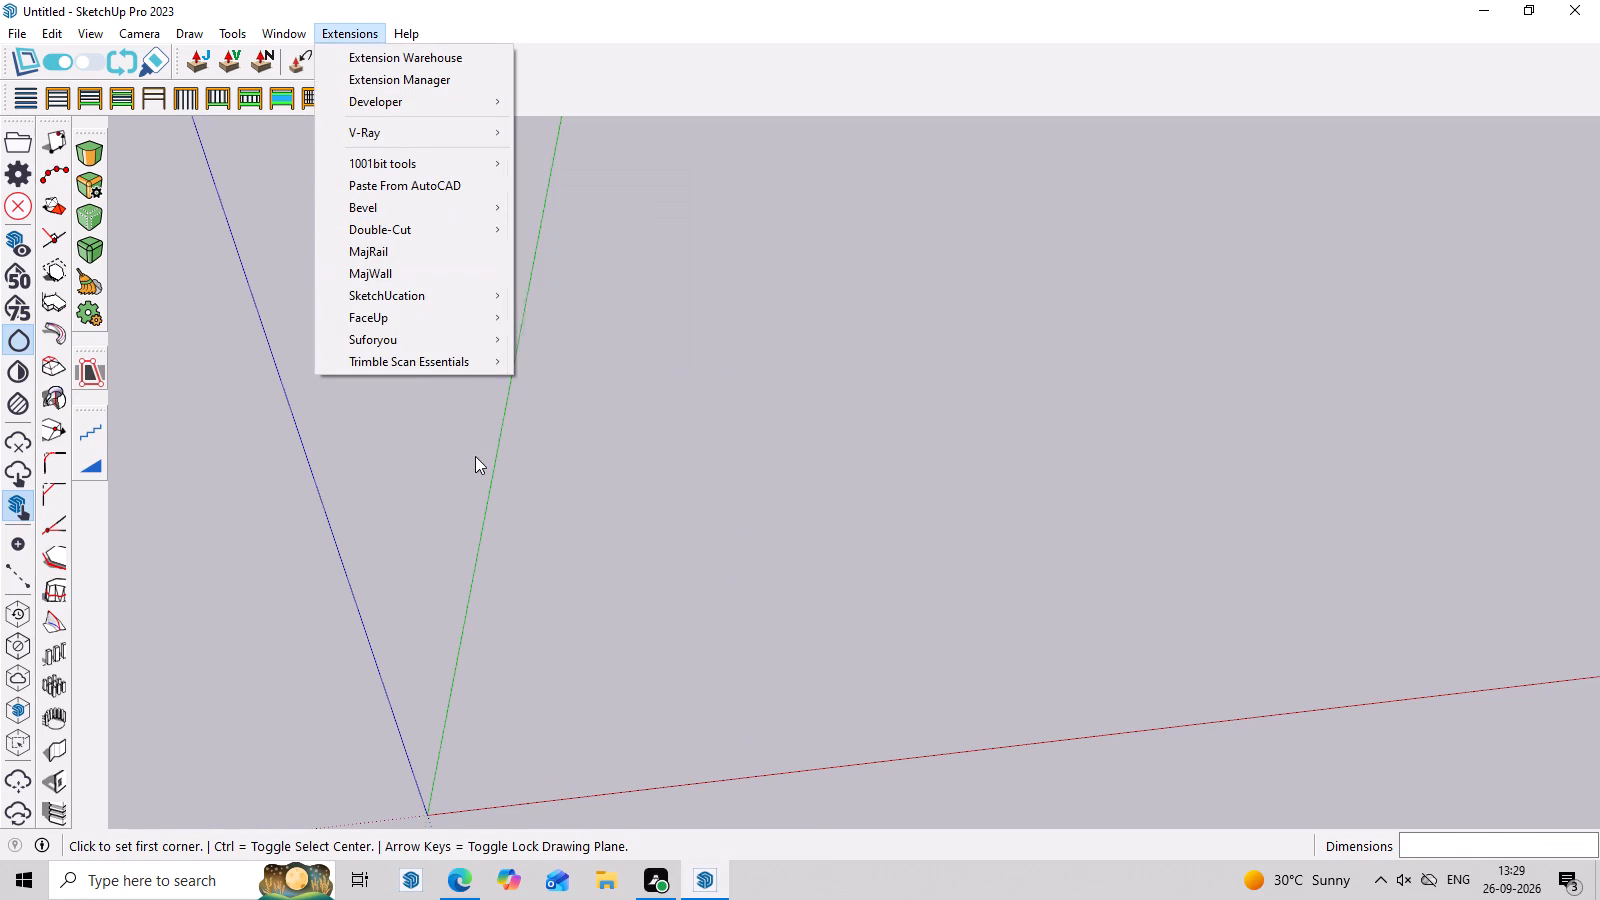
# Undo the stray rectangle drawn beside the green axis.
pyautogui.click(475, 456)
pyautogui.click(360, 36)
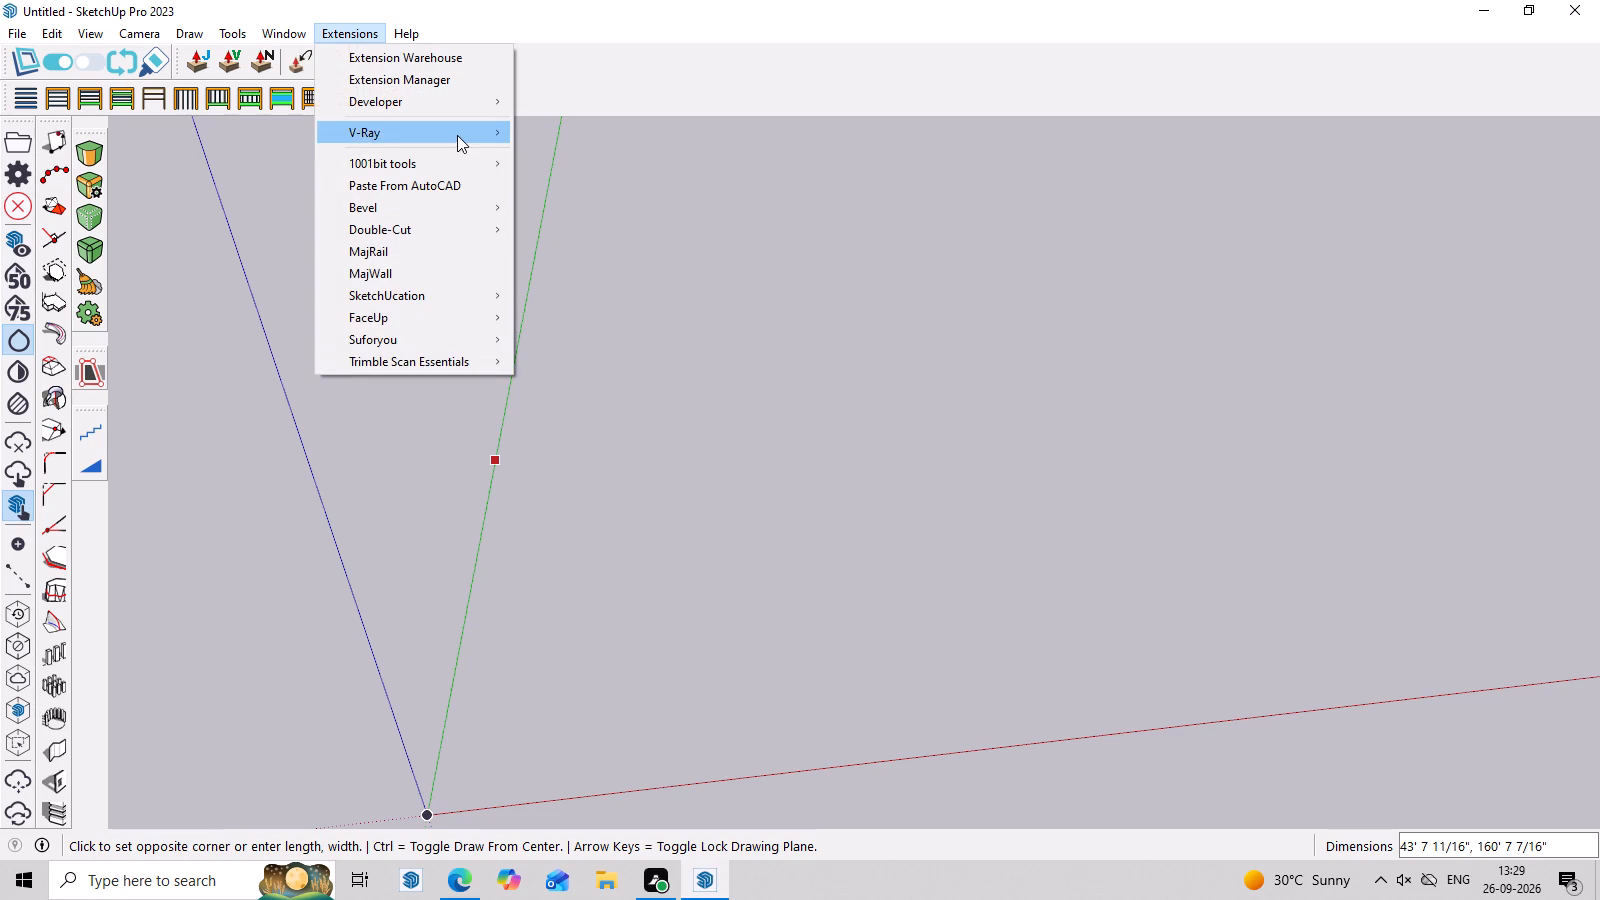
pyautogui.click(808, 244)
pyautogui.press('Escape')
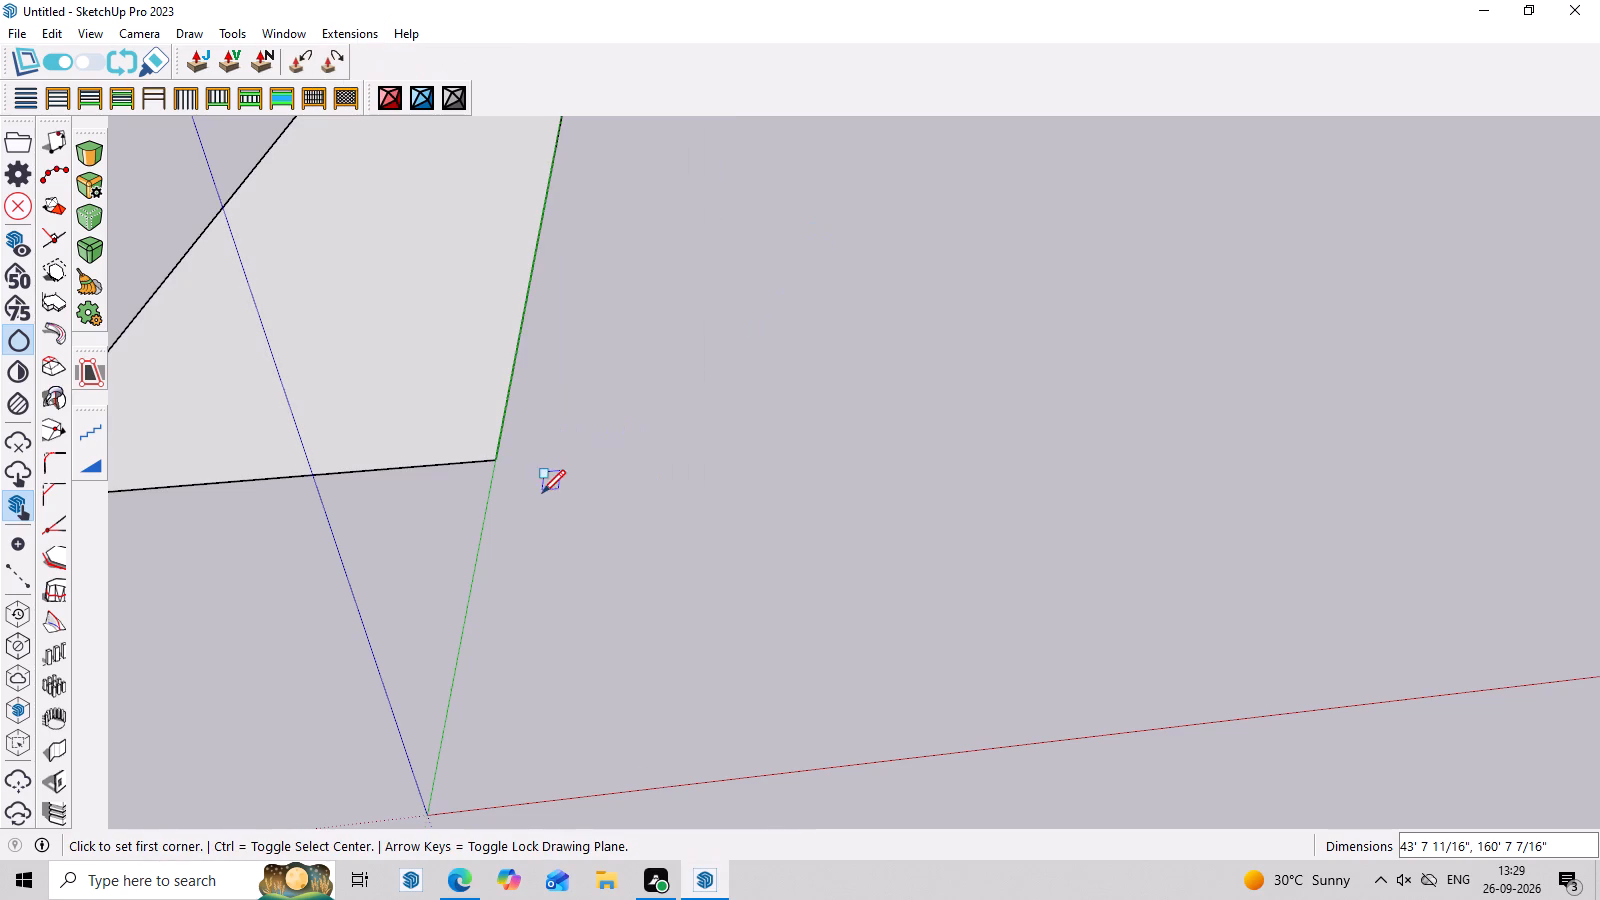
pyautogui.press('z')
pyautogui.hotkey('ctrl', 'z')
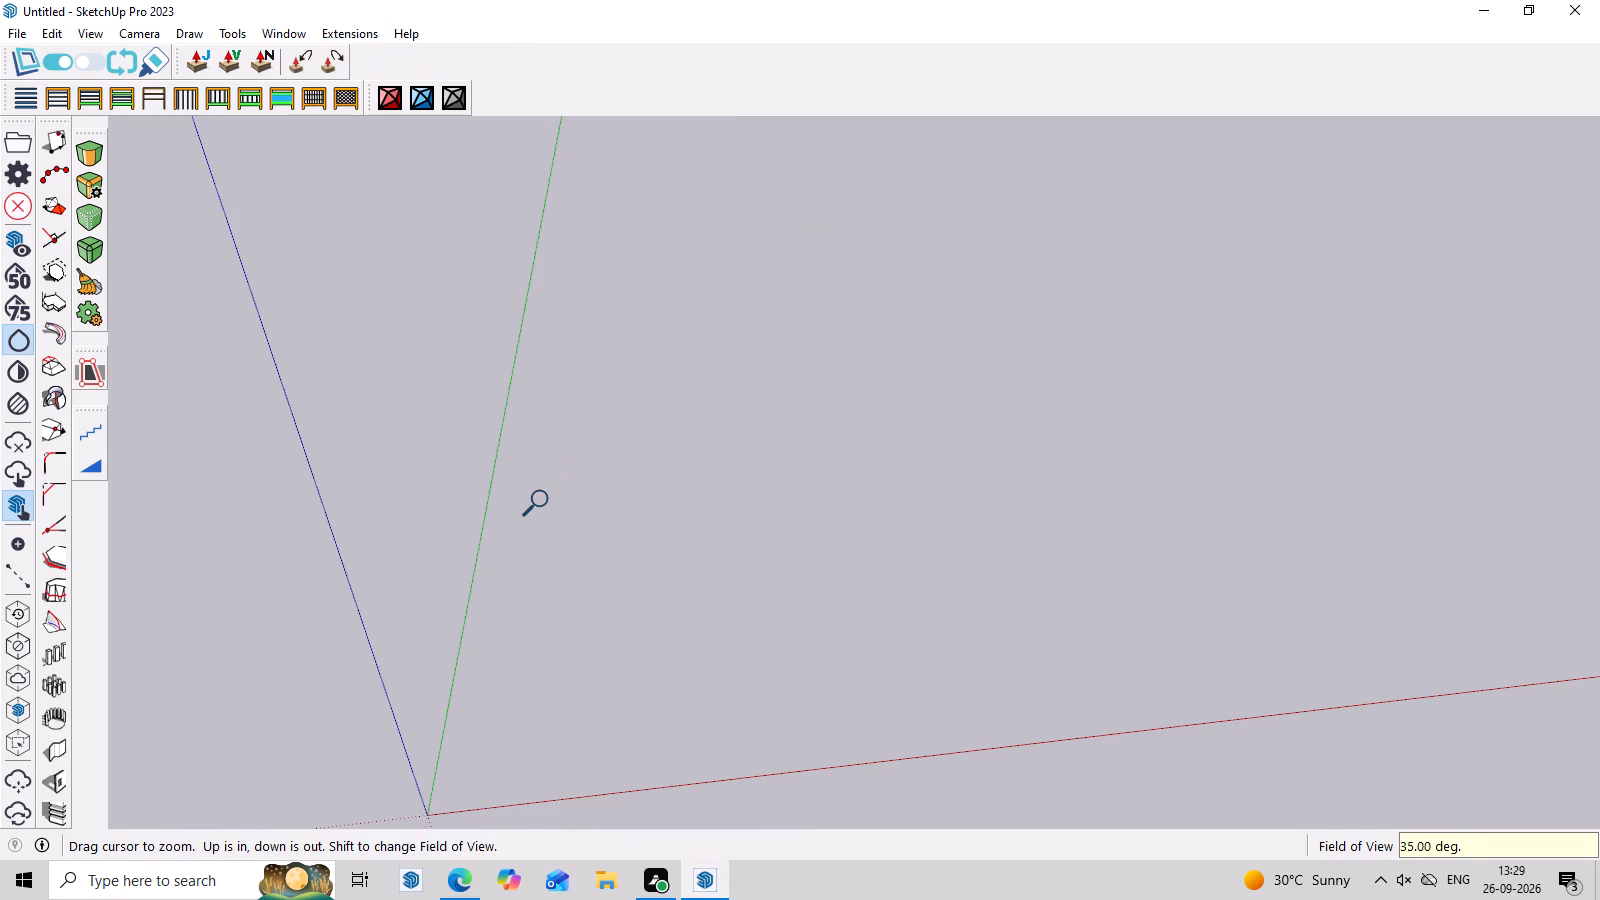
# Set the model's length display precision to 0" and area precision to 0 in², and change the volume precision.
pyautogui.press('space')
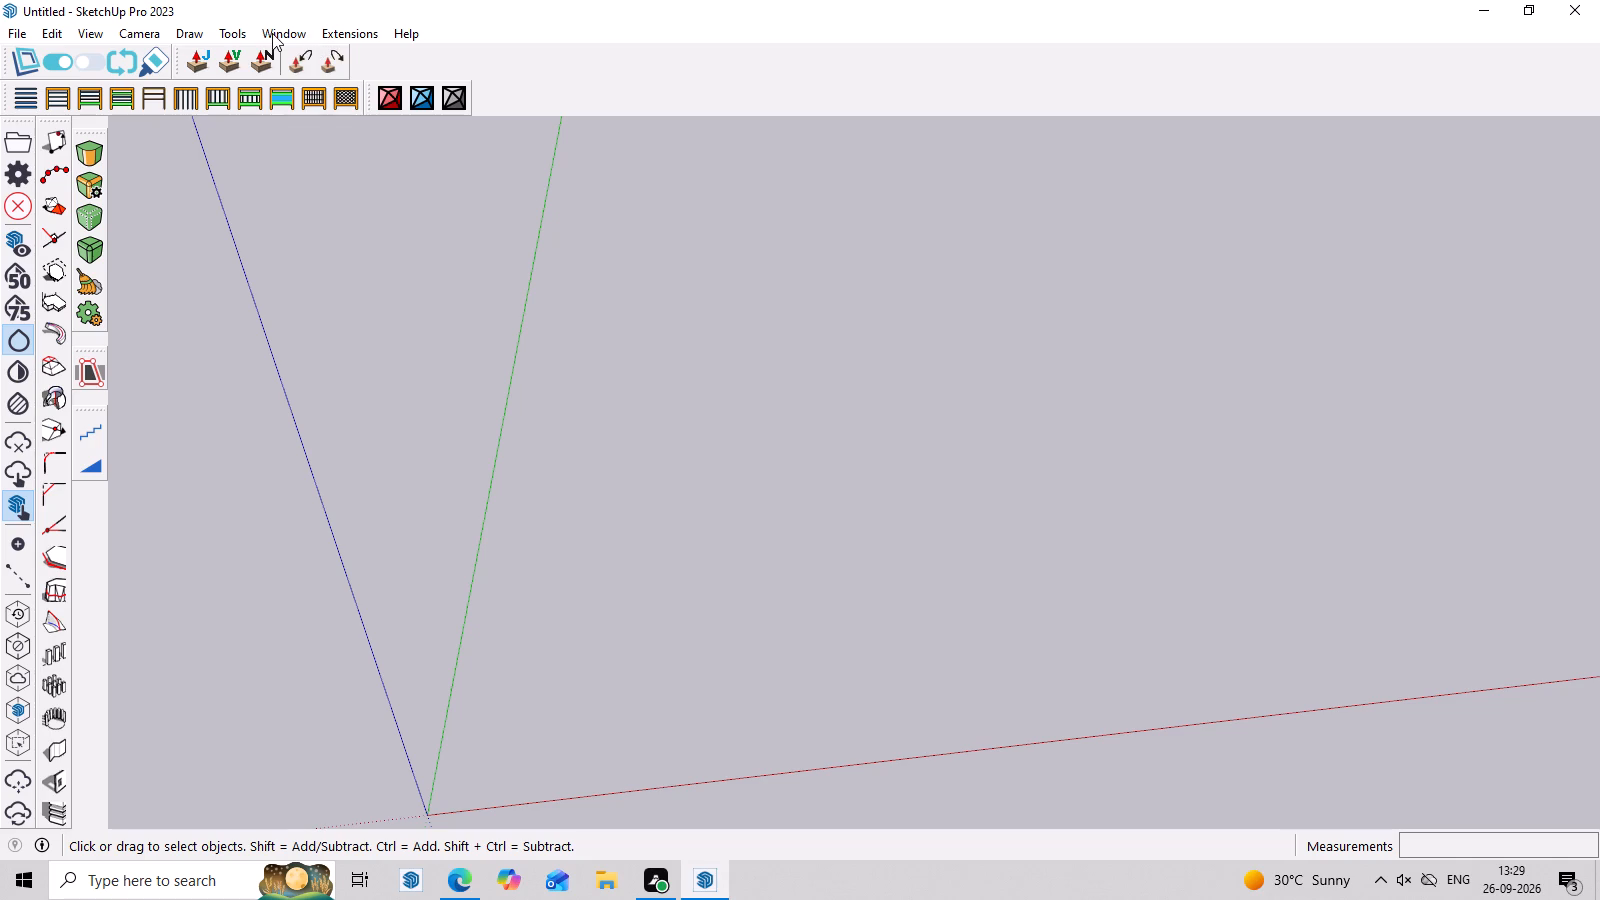
pyautogui.click(272, 33)
pyautogui.click(330, 142)
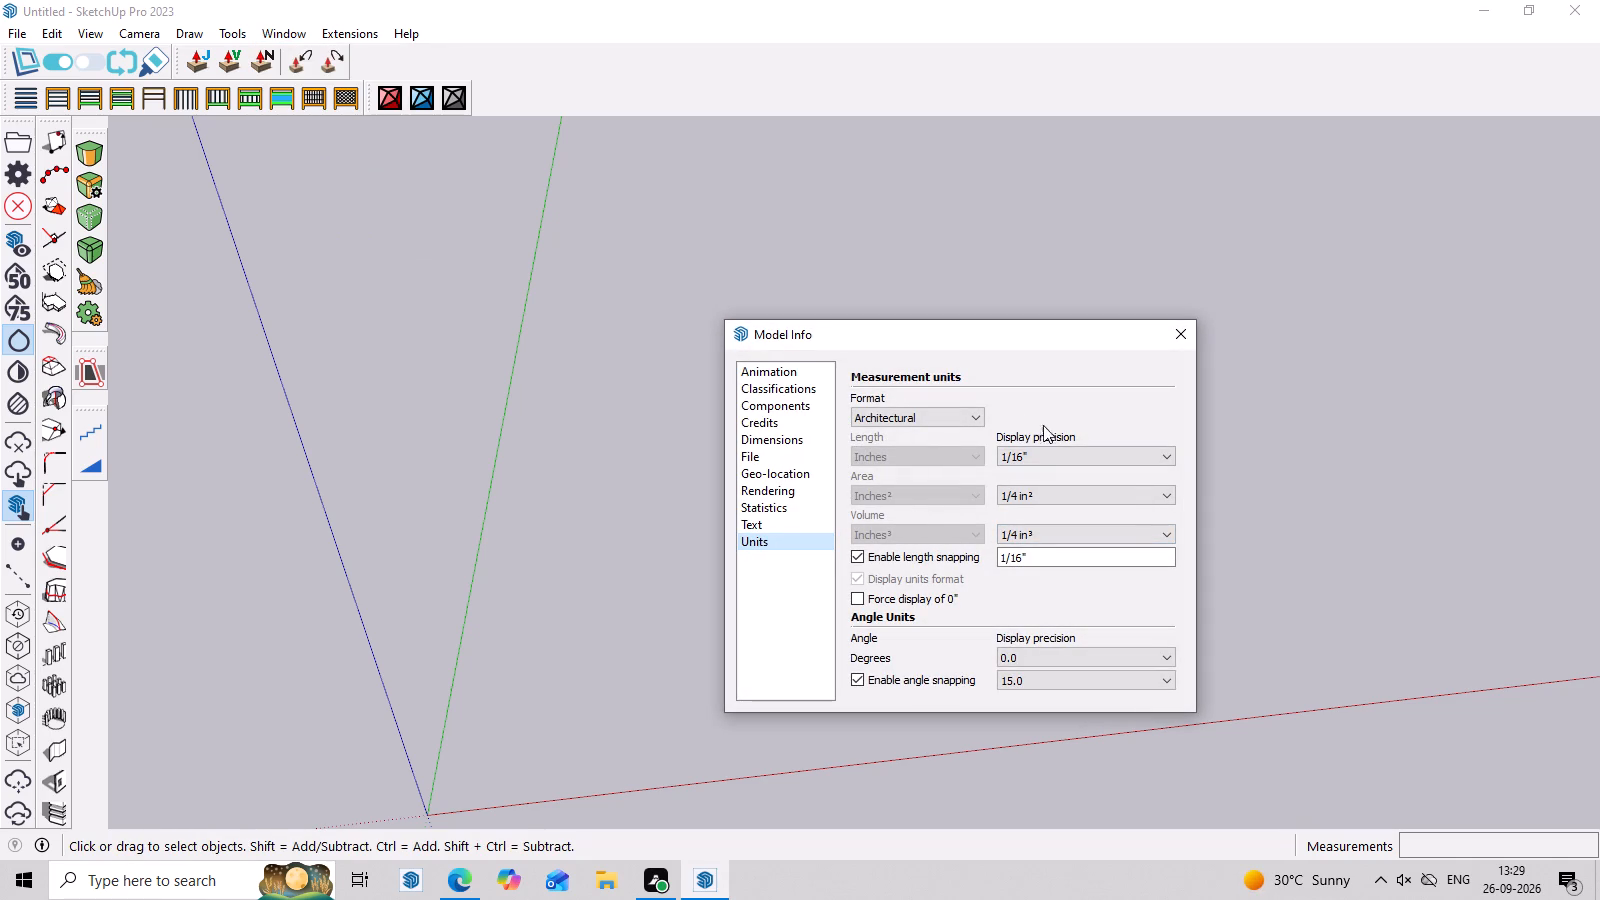
pyautogui.click(1050, 449)
pyautogui.click(1050, 475)
pyautogui.click(1050, 489)
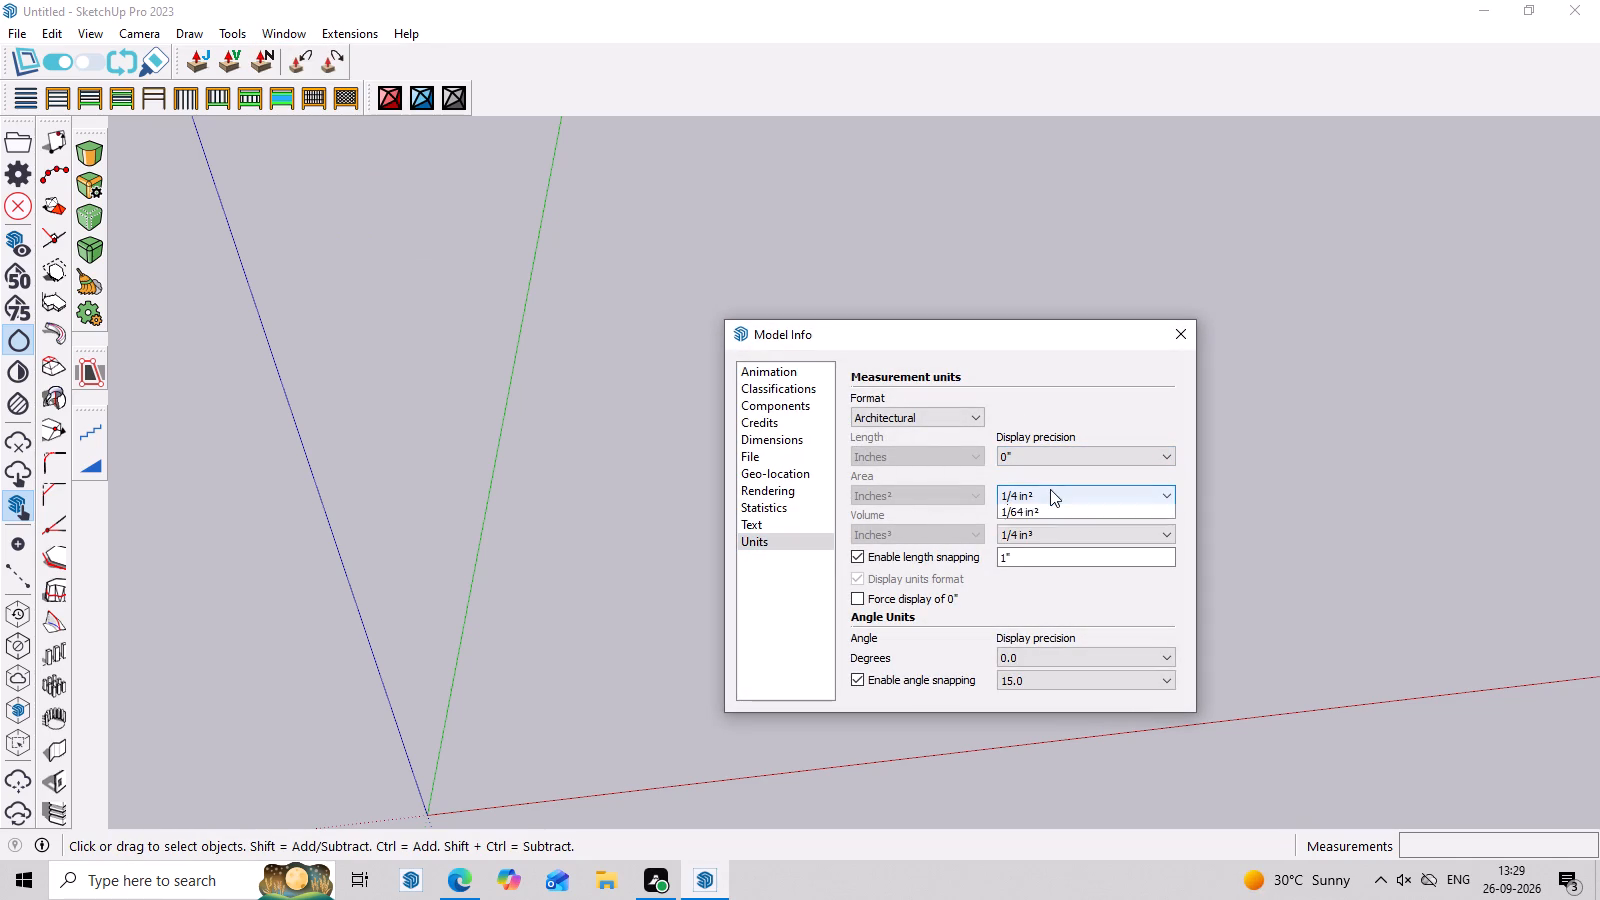
pyautogui.click(1047, 511)
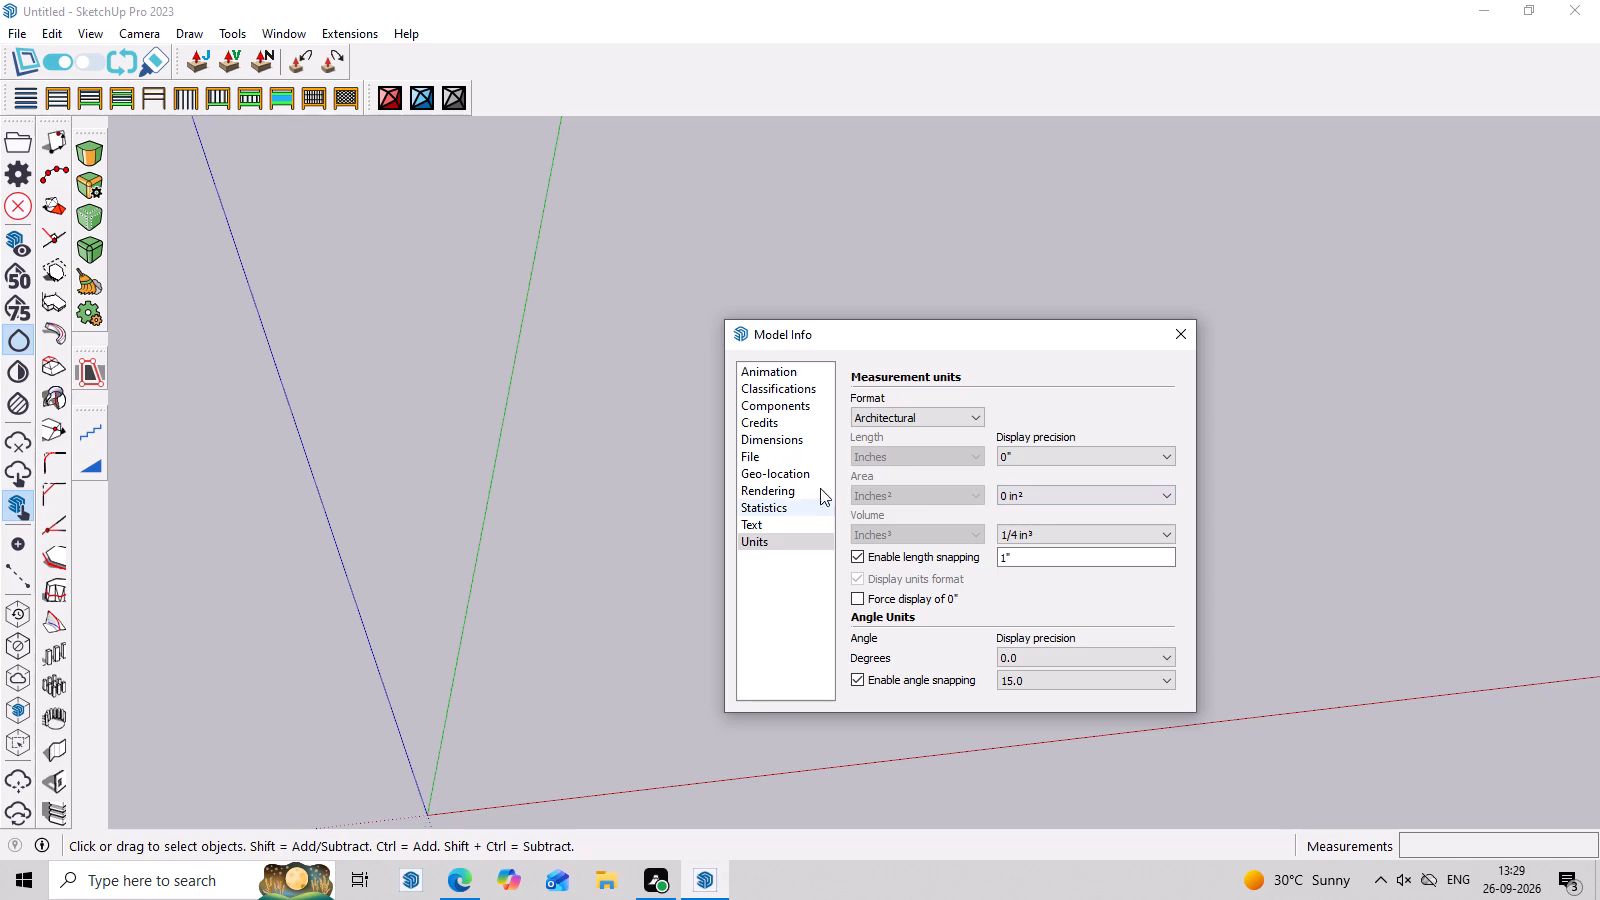
pyautogui.click(1044, 541)
pyautogui.click(1044, 551)
pyautogui.click(789, 444)
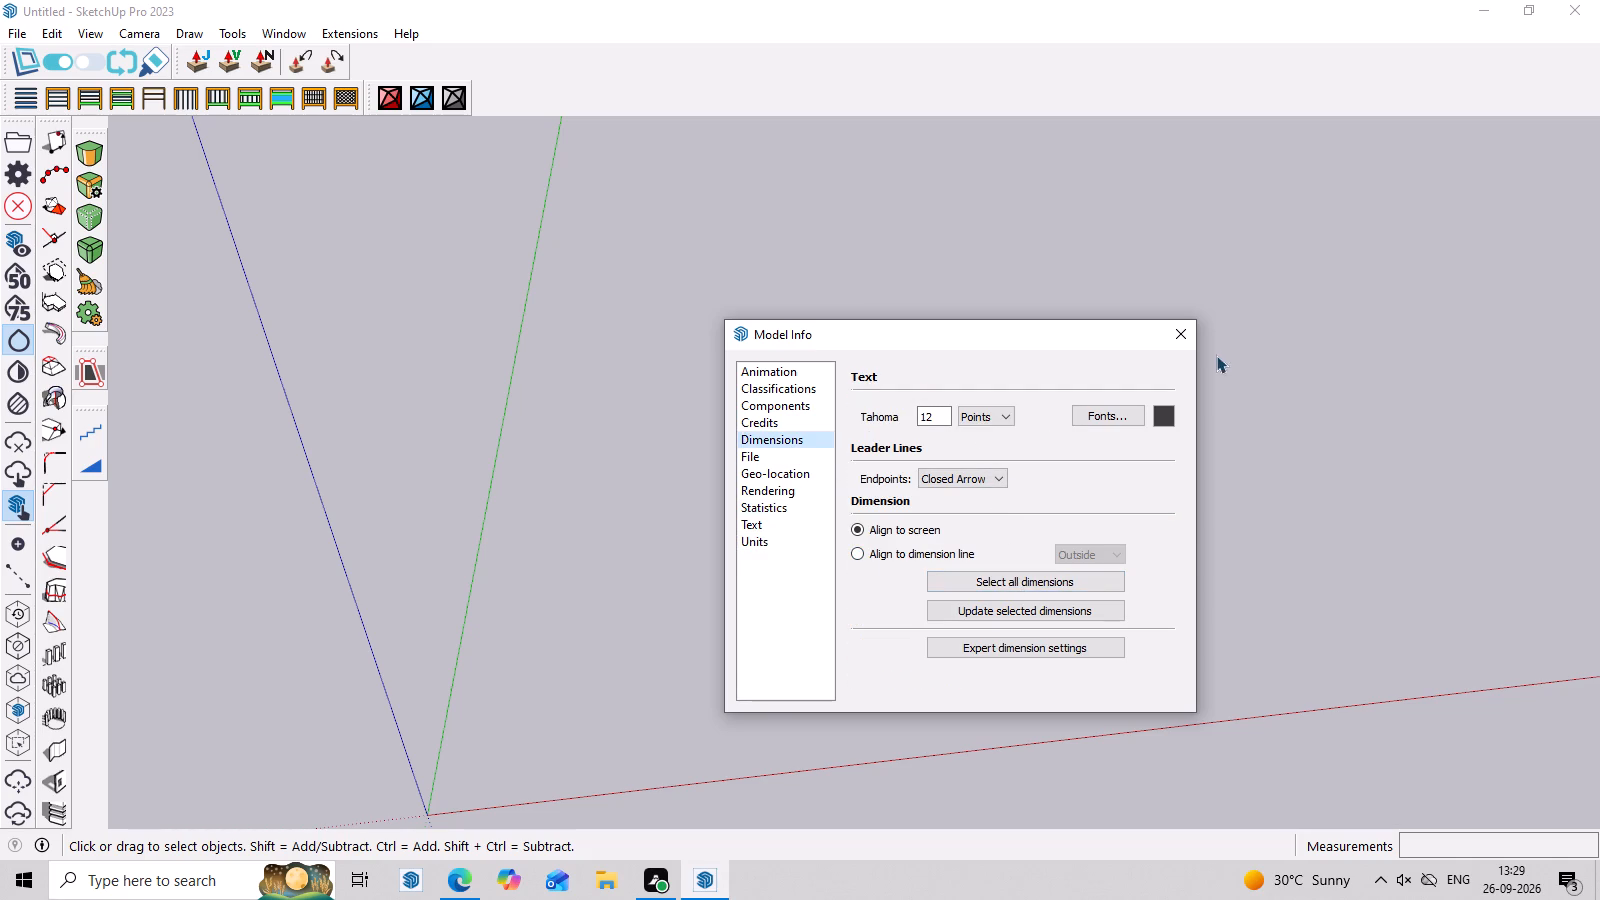
pyautogui.click(1188, 325)
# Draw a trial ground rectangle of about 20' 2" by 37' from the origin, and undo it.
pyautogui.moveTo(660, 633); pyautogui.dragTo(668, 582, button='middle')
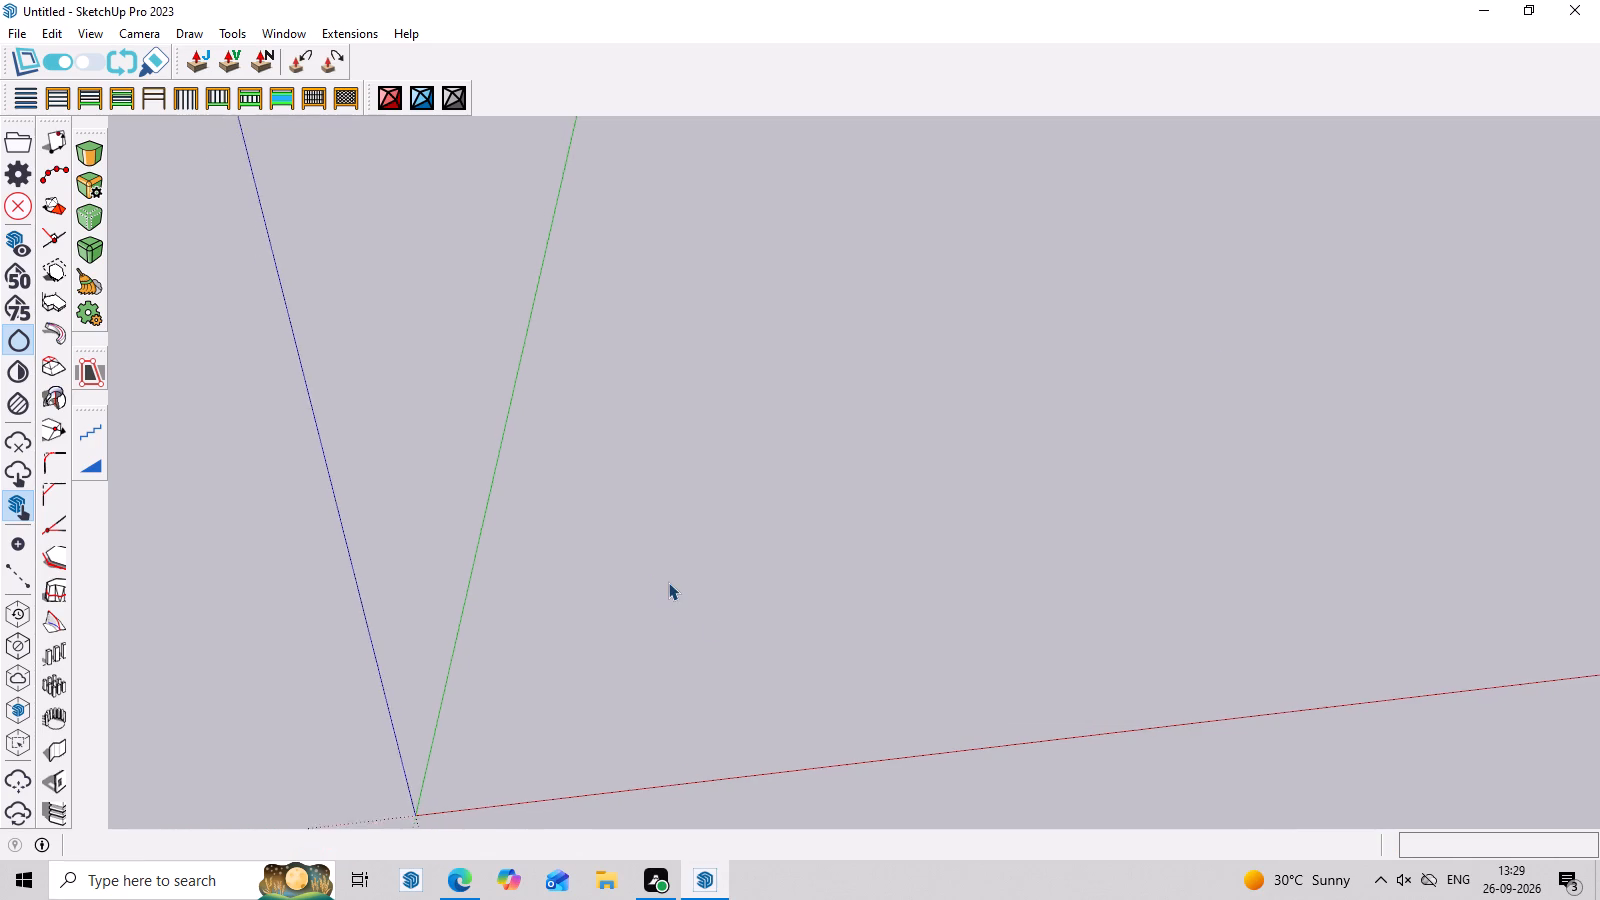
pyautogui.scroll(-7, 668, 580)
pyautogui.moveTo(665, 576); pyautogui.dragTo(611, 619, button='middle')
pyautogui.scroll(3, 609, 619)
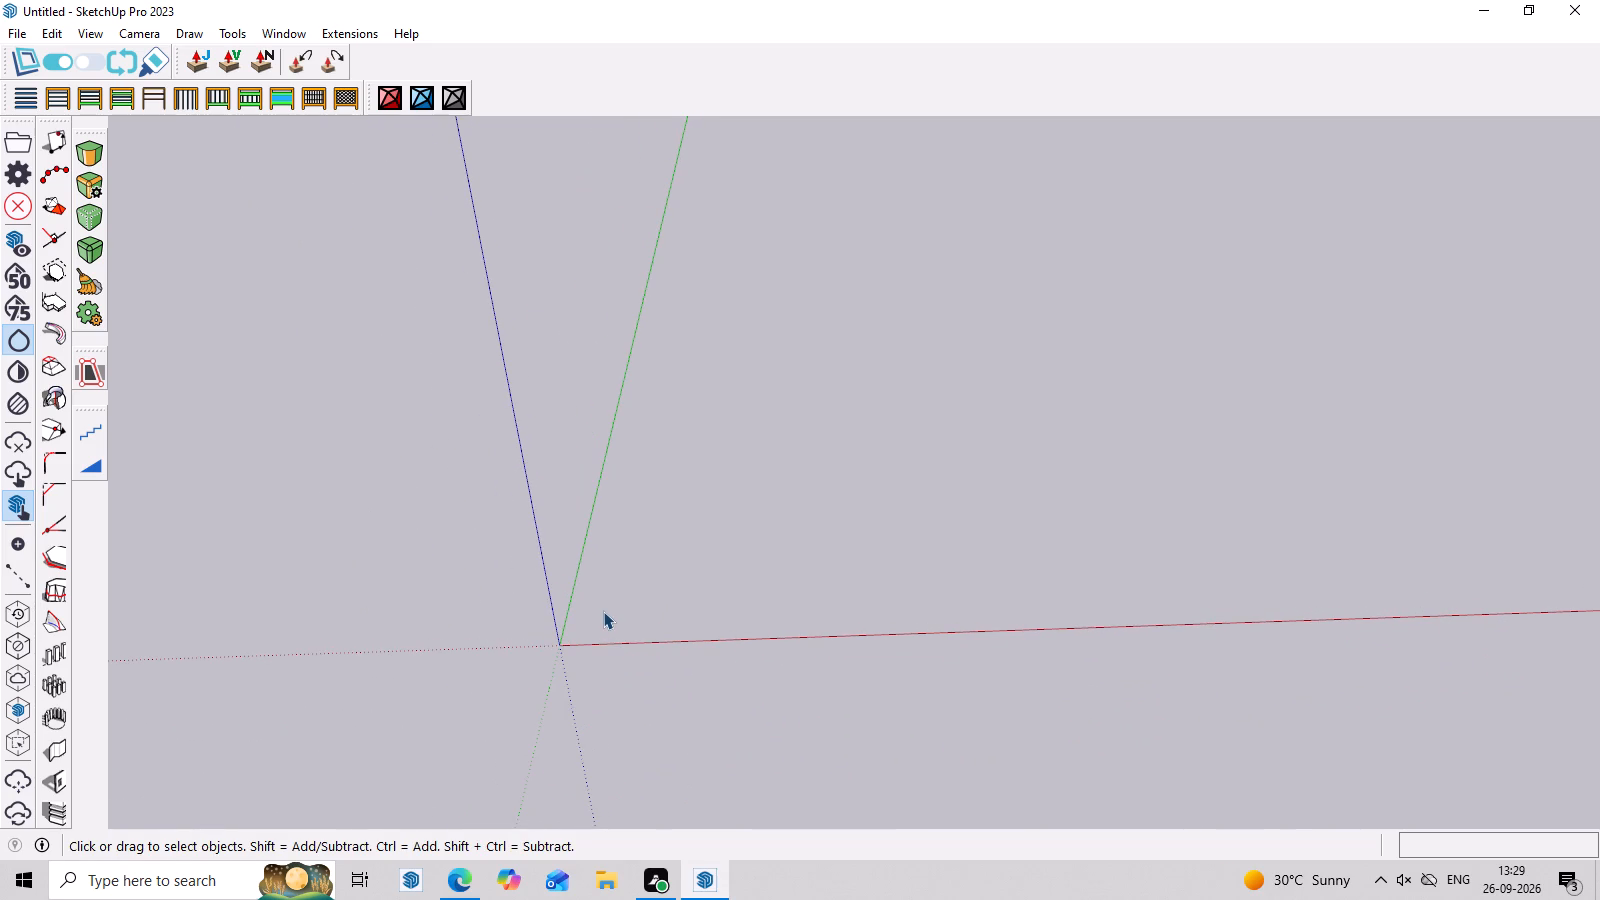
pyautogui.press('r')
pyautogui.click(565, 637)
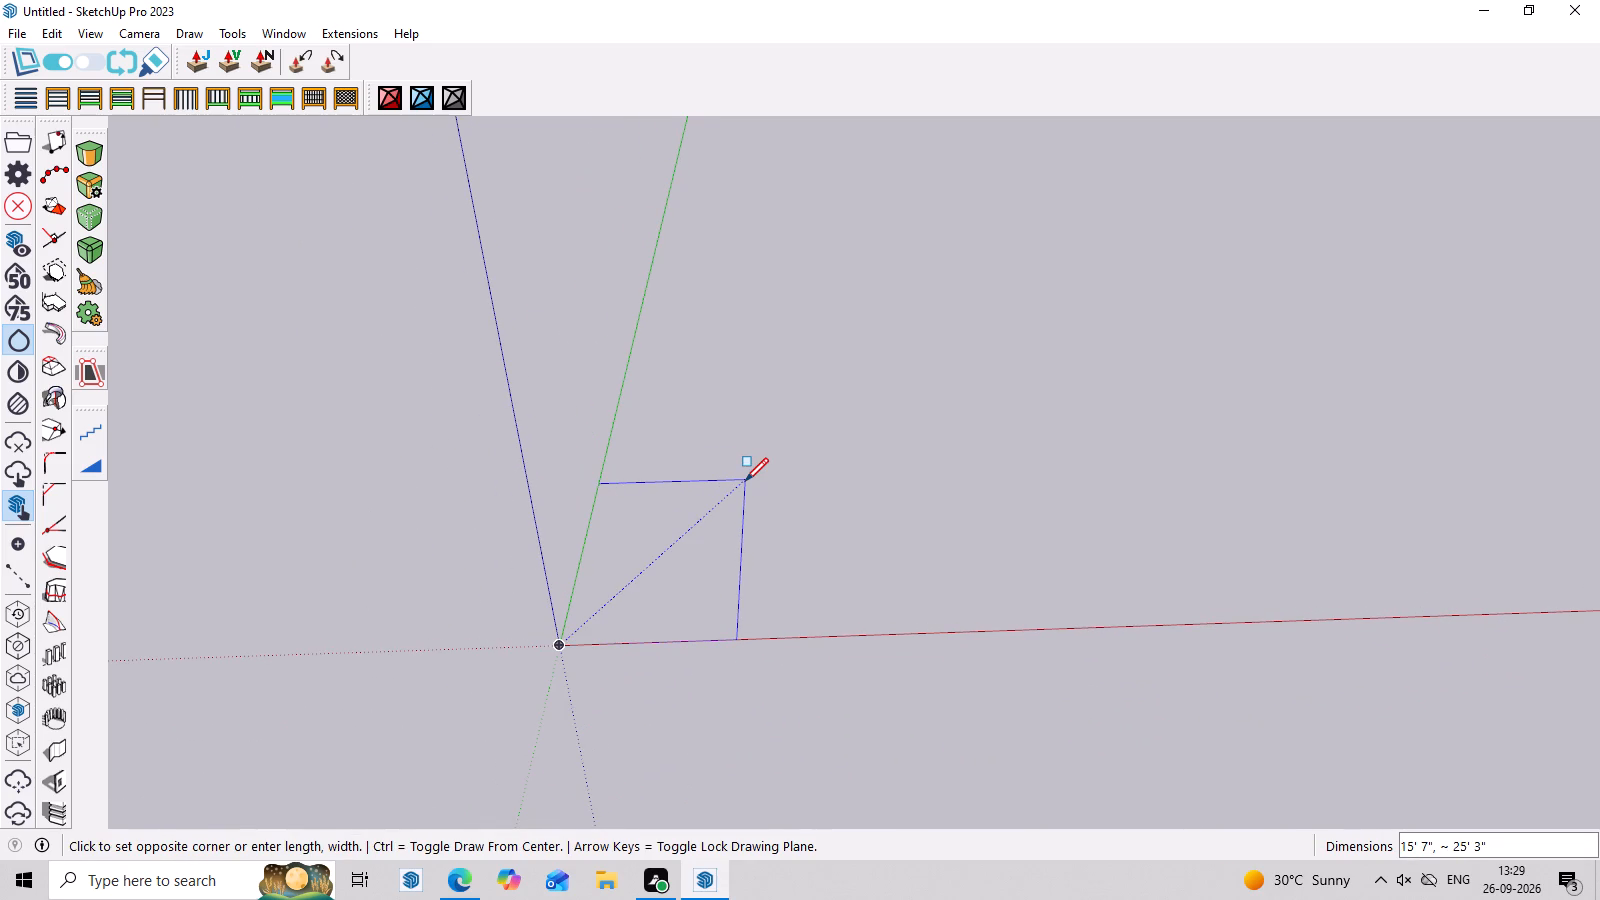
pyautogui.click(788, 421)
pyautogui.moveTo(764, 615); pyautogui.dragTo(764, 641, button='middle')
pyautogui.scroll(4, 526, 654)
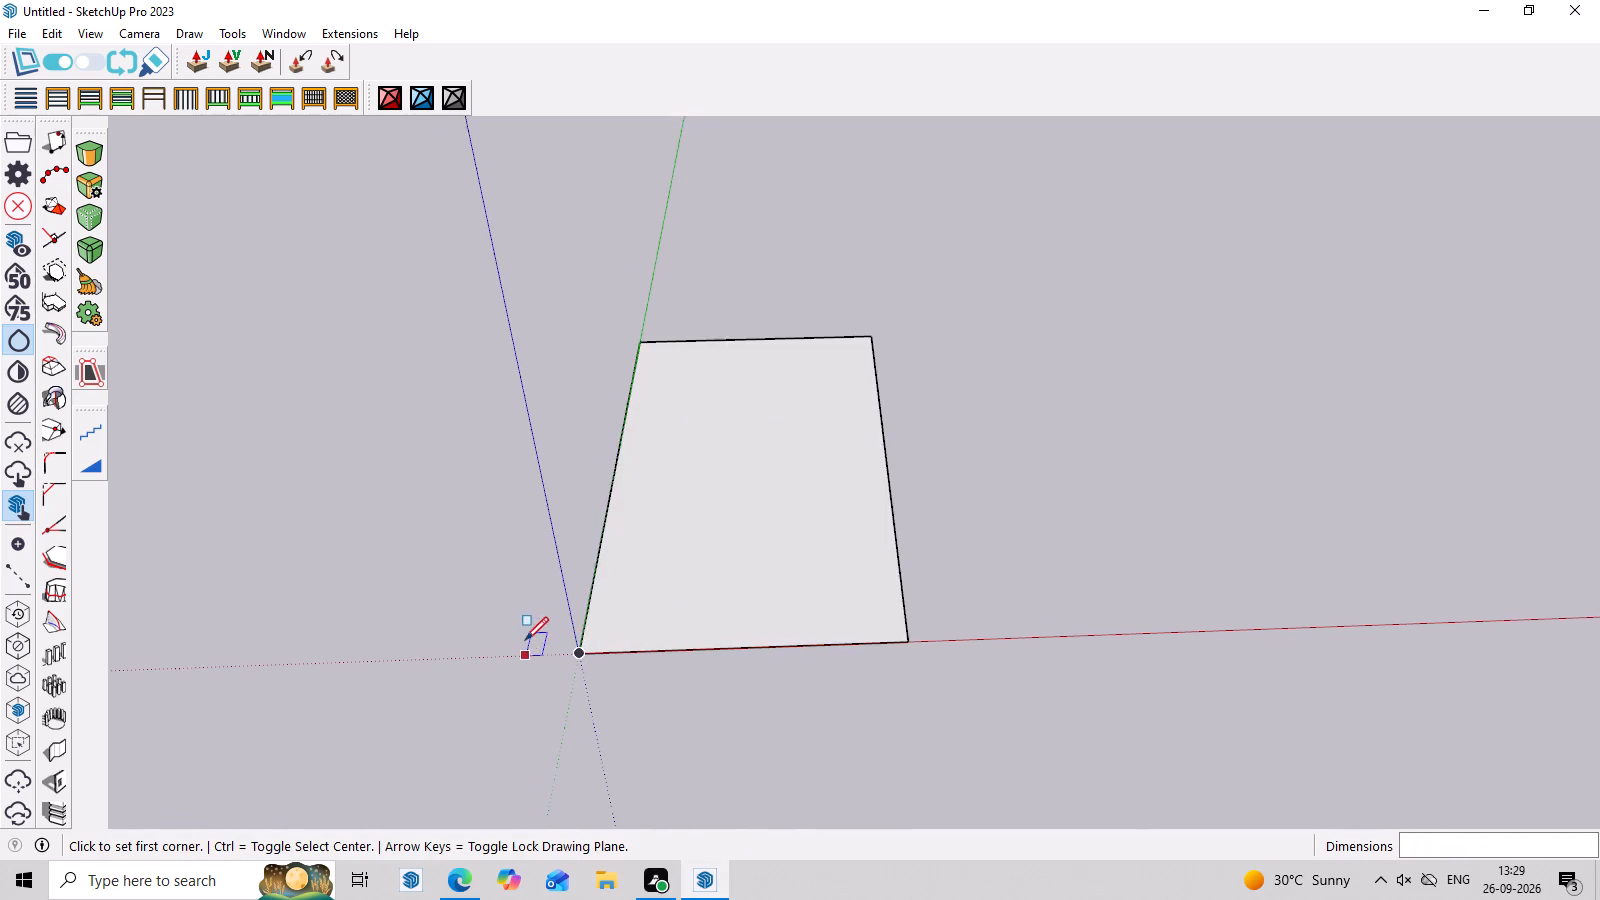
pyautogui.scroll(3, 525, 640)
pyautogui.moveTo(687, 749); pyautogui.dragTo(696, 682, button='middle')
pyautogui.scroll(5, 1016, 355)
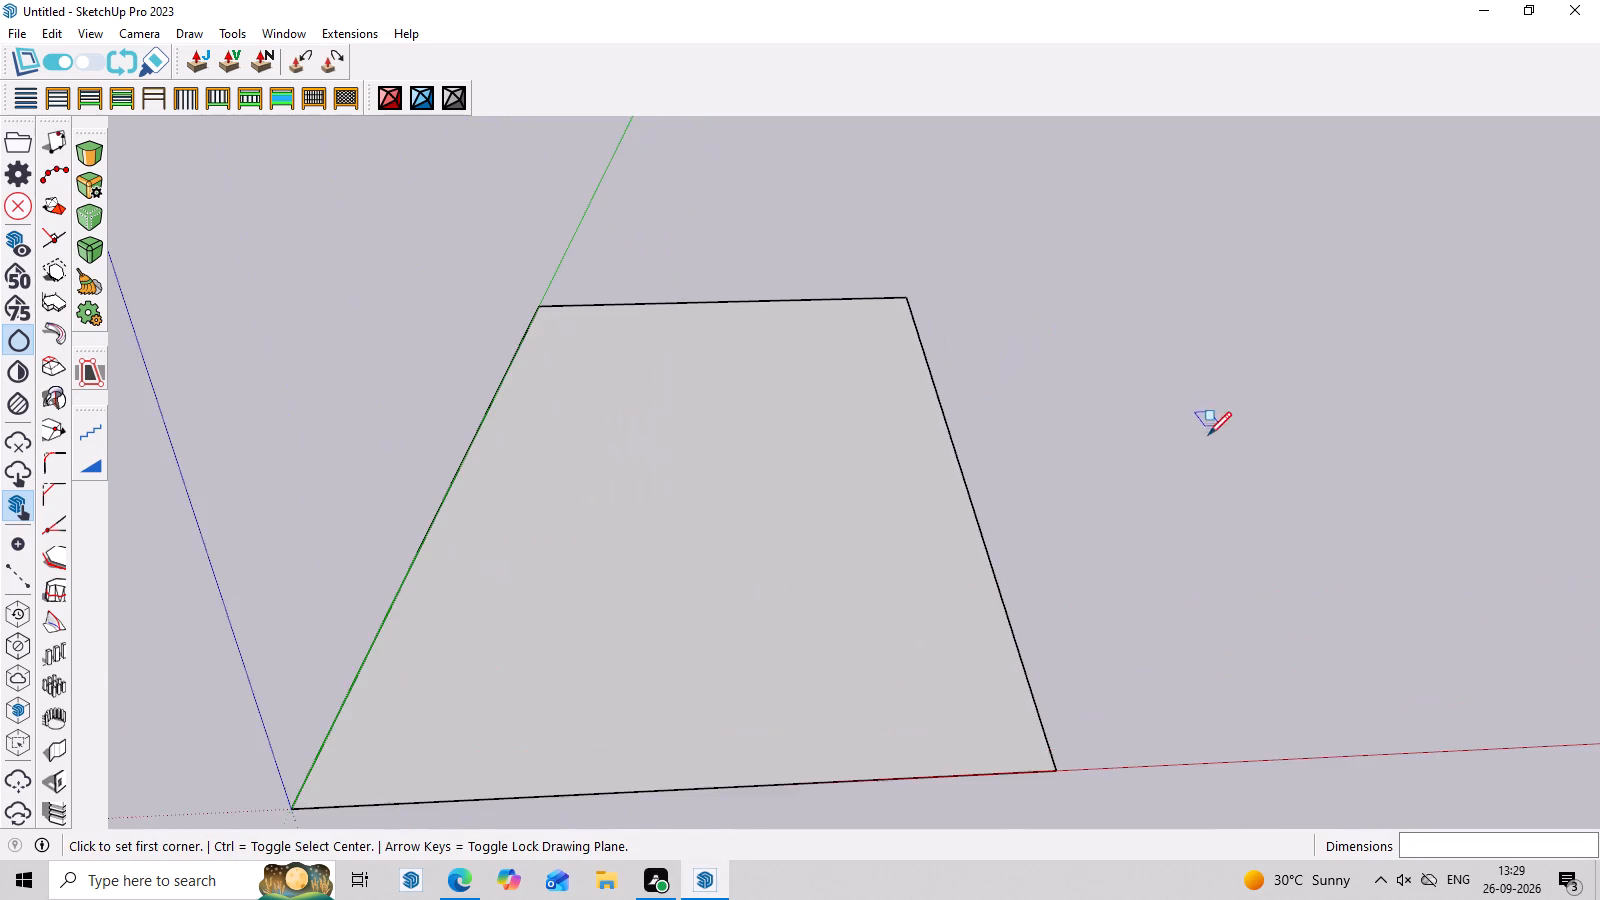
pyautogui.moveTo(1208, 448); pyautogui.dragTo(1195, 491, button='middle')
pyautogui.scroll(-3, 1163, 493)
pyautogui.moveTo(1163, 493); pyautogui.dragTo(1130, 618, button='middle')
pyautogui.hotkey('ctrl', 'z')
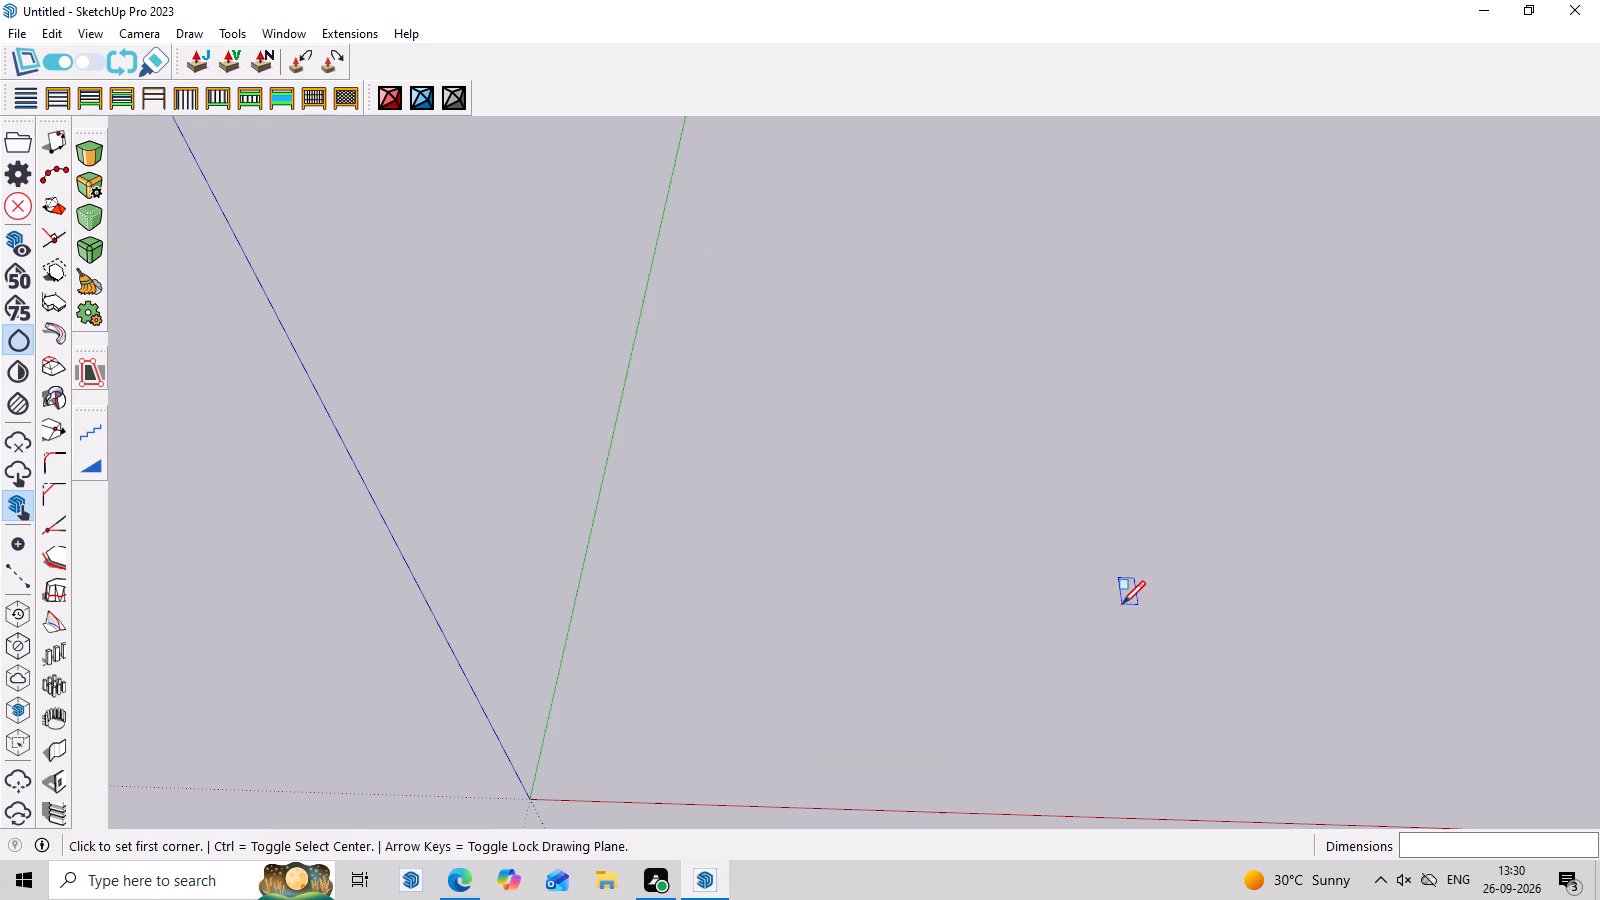
# Draw a ground rectangle from the origin, about 15' 4" along the red axis by 20' along the green axis.
pyautogui.click(533, 790)
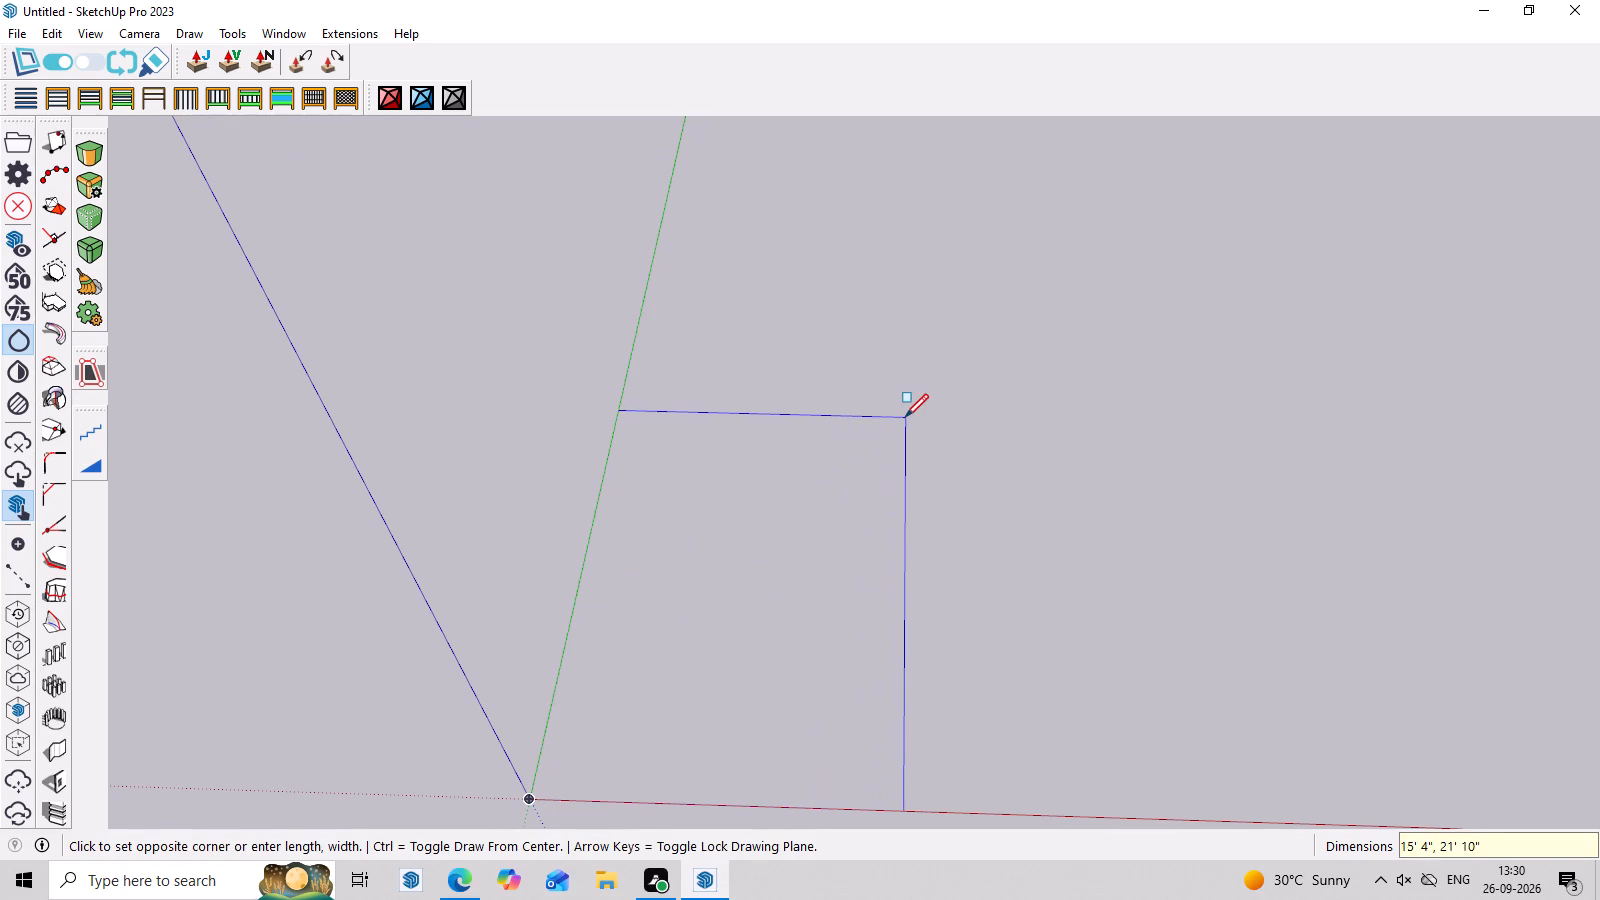
pyautogui.click(905, 443)
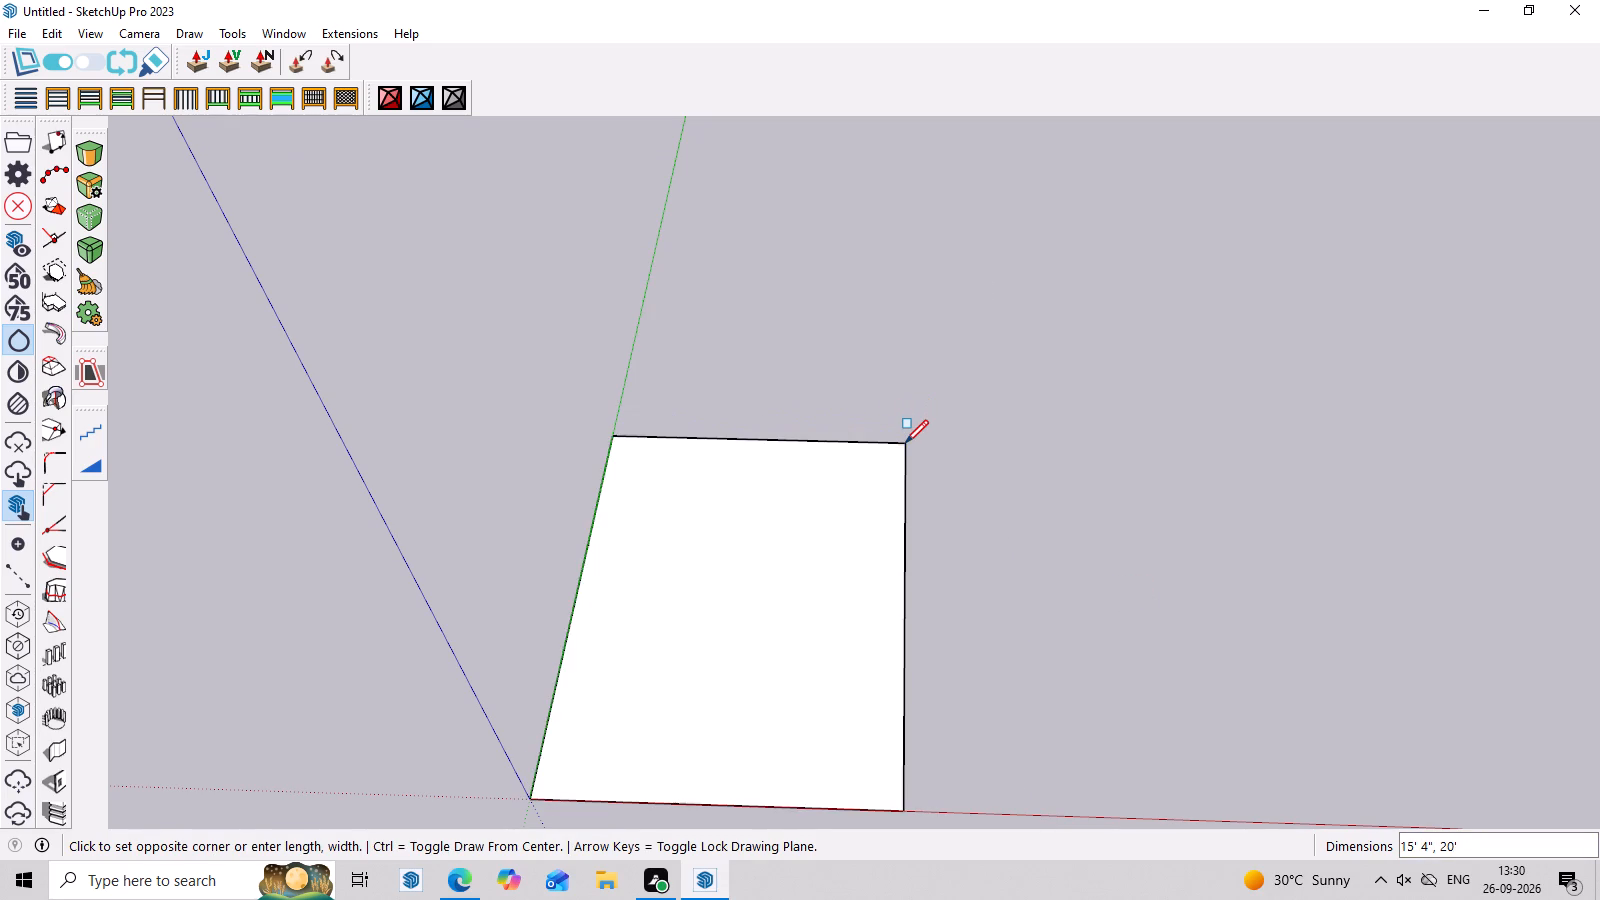
# Offset the rectangle's outline 9" inward to mark the wall thickness.
pyautogui.scroll(-2, 971, 622)
pyautogui.moveTo(978, 662); pyautogui.dragTo(1016, 722, button='middle')
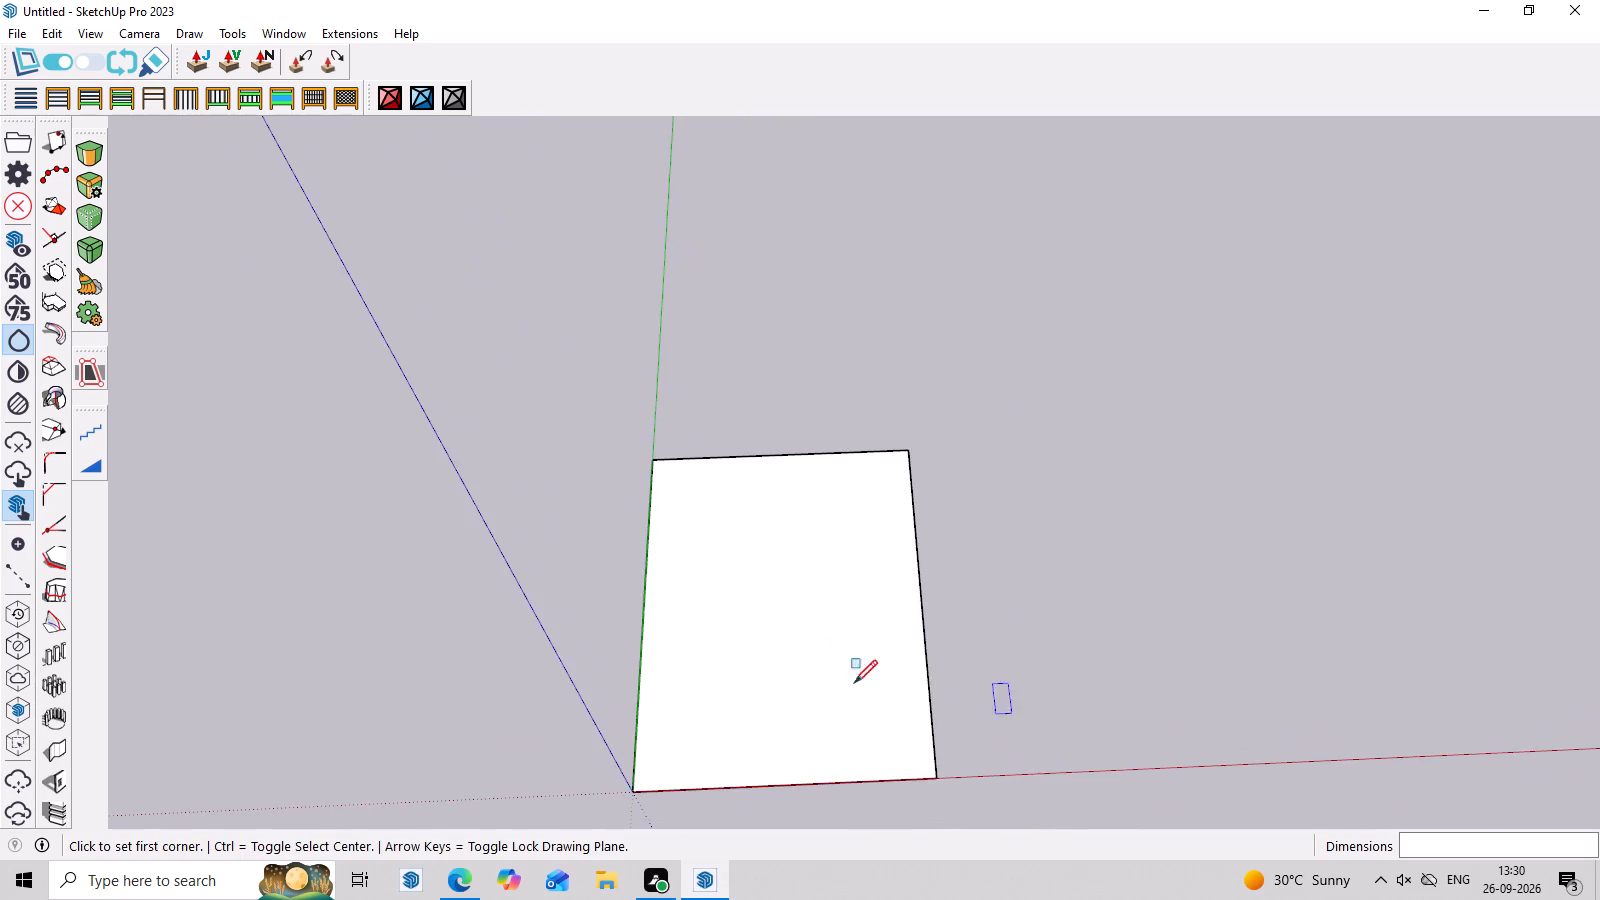
pyautogui.scroll(4, 719, 640)
pyautogui.moveTo(714, 606); pyautogui.dragTo(701, 540, button='middle')
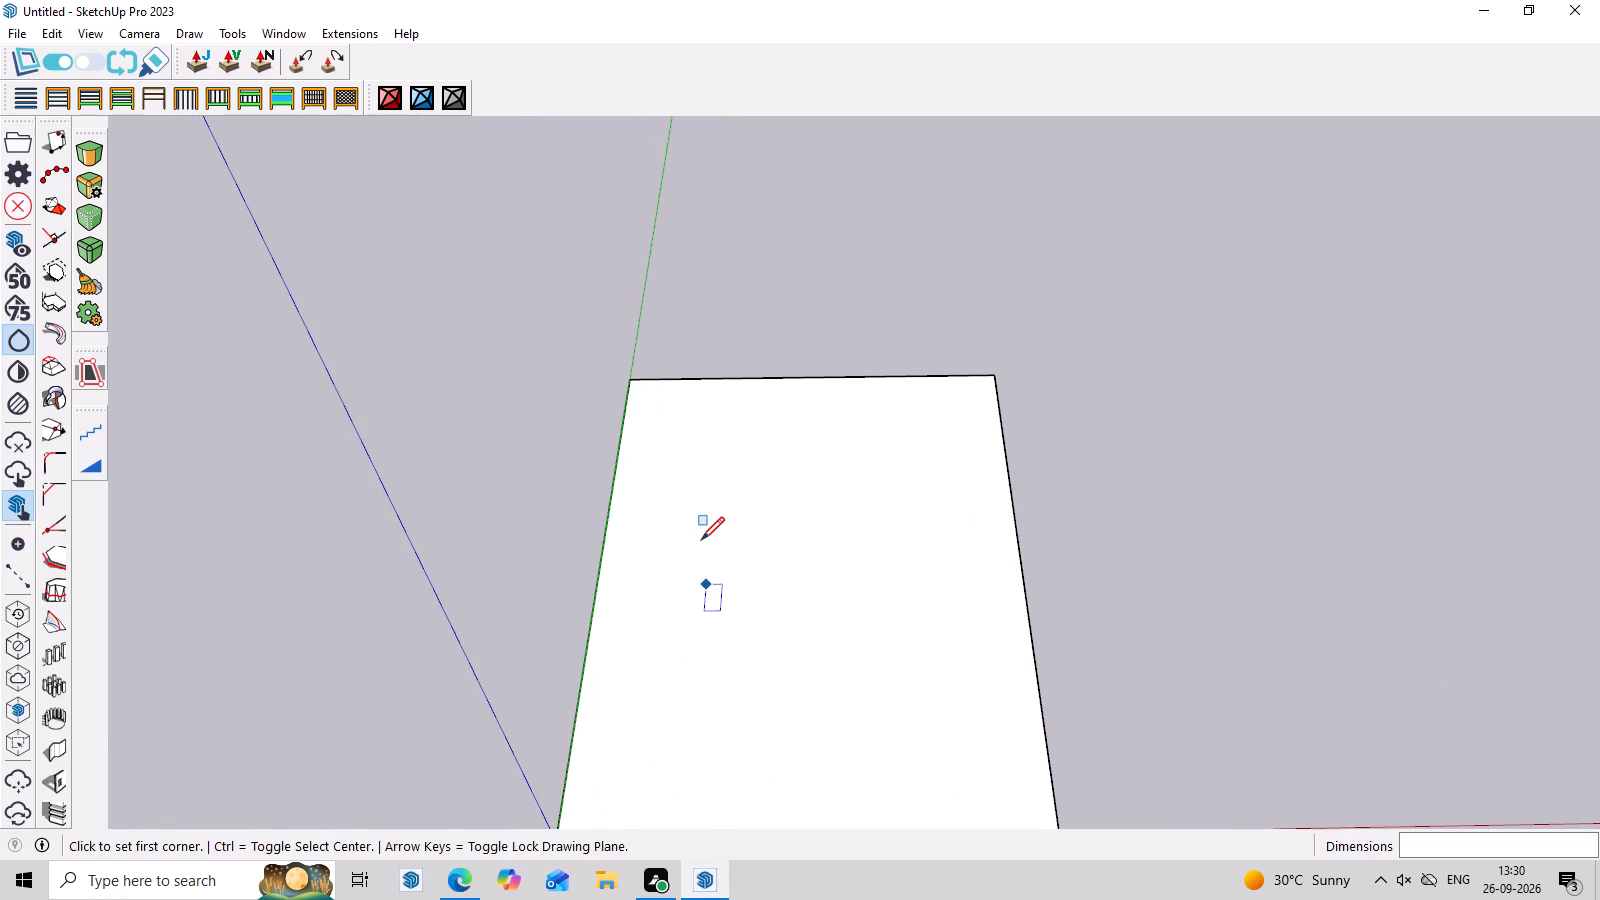
pyautogui.press('r')
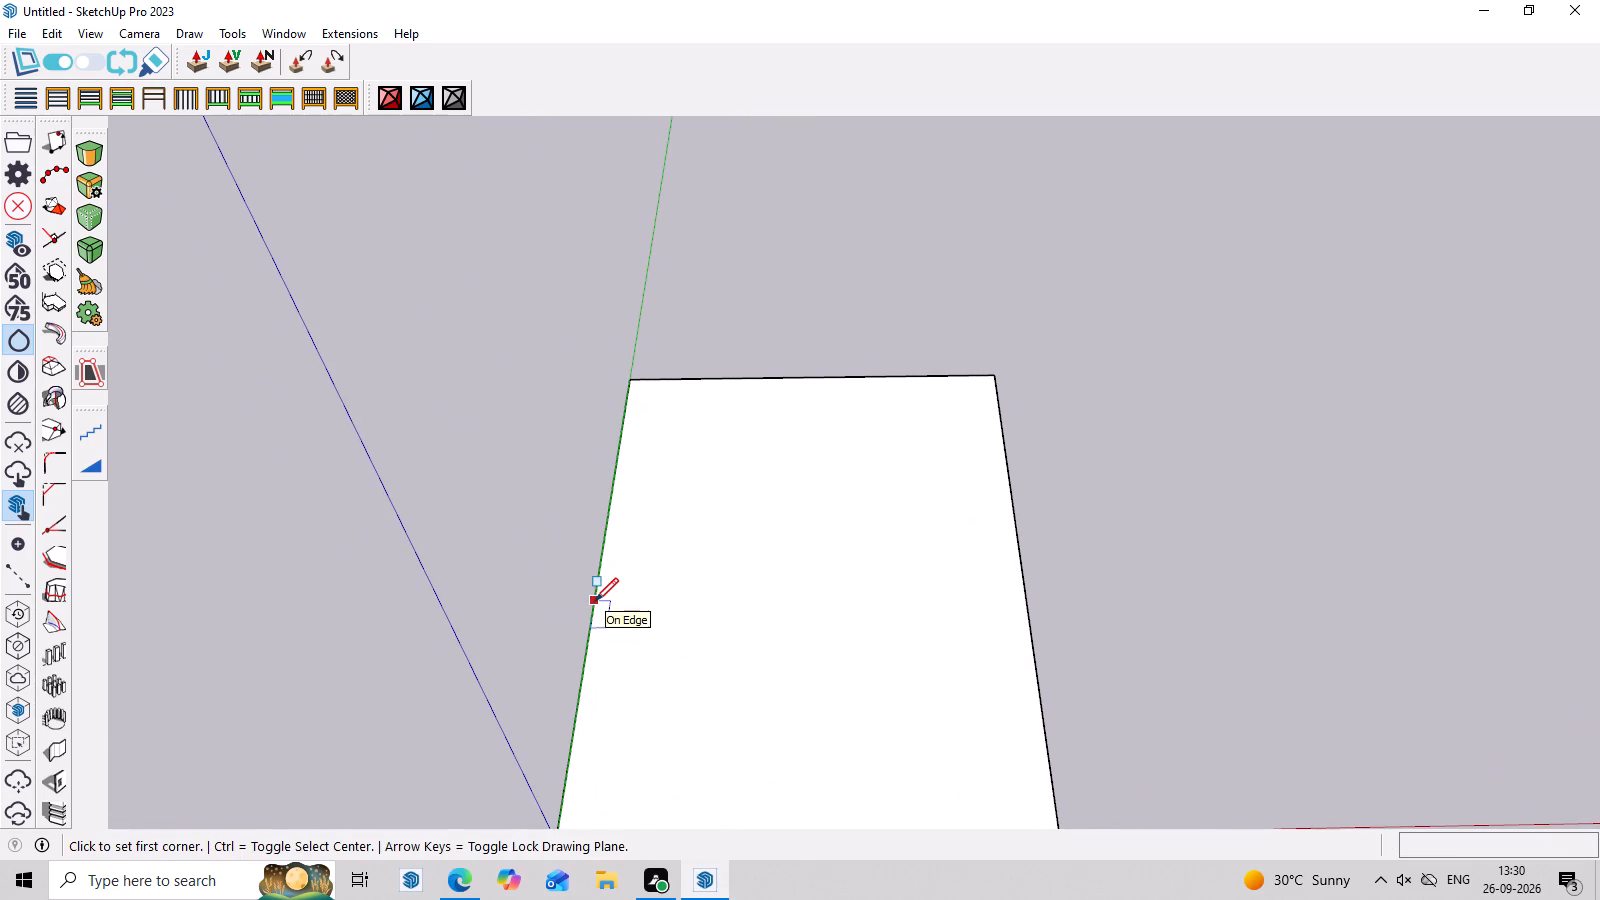
pyautogui.press('f')
pyautogui.click(600, 613)
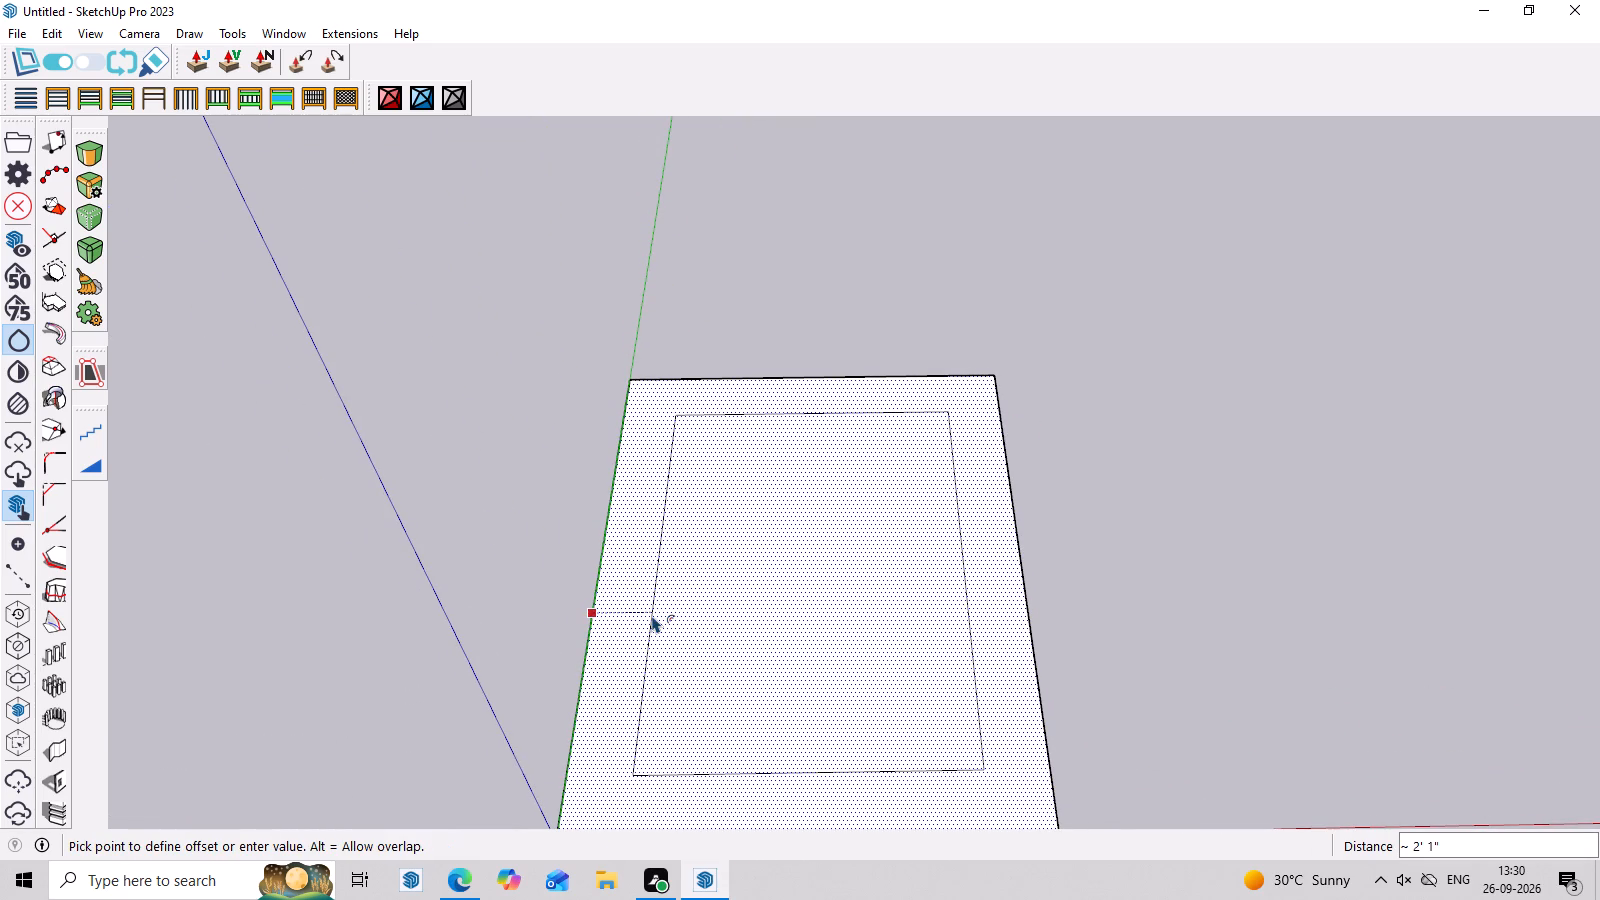
pyautogui.press('9')
pyautogui.press('Return')
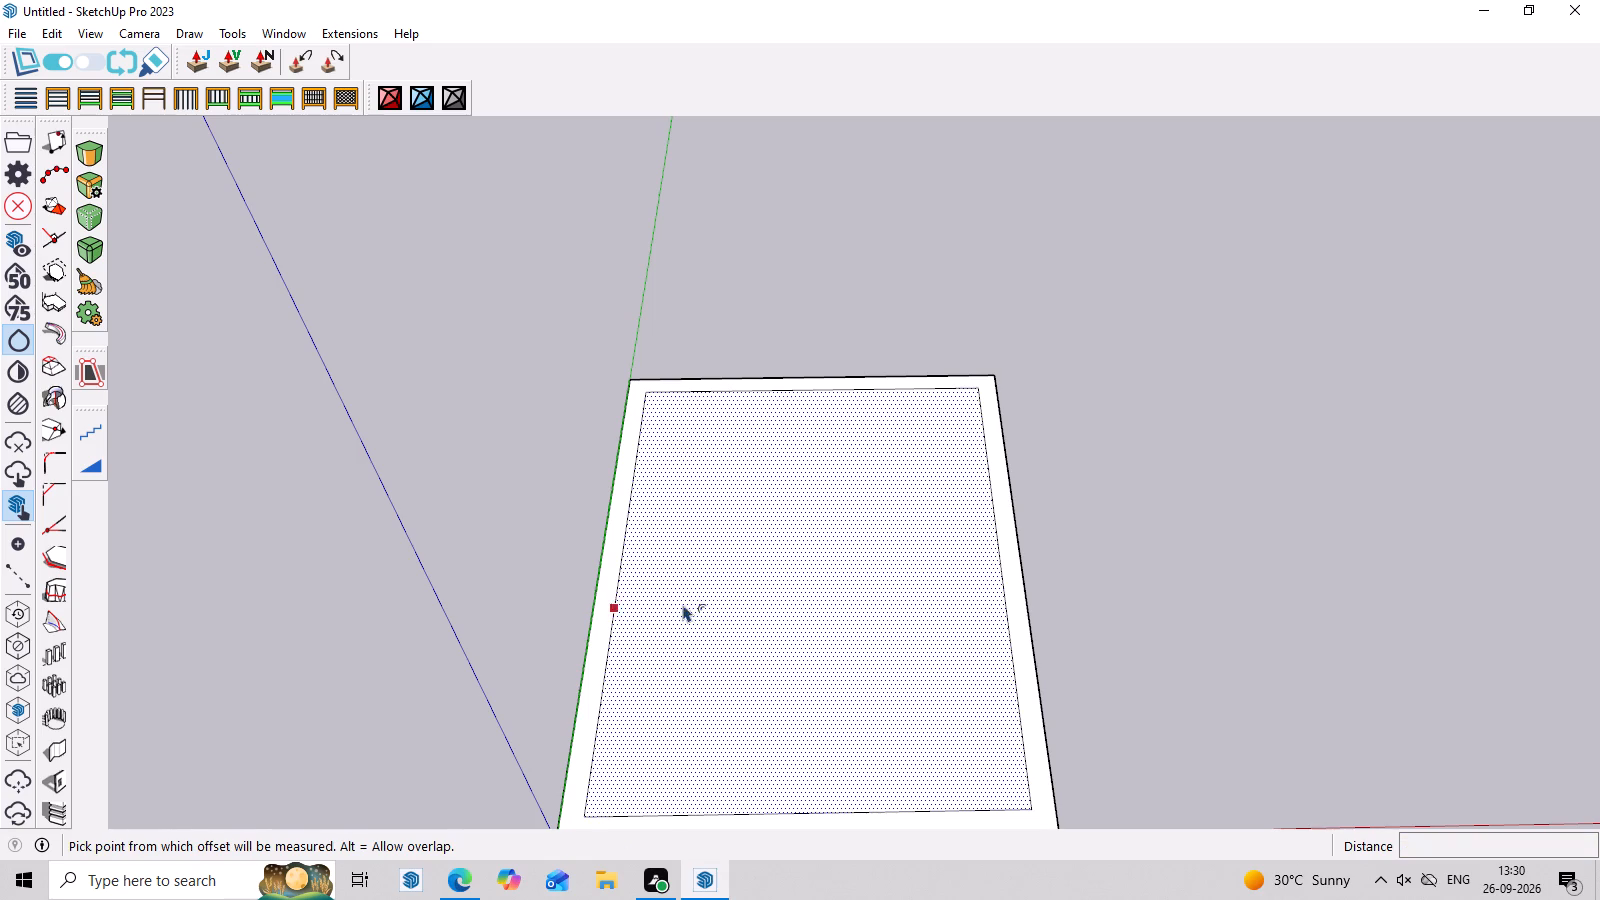
# Cut away the inner face so that only the wall outline strip remains.
pyautogui.press('space')
pyautogui.click(739, 592)
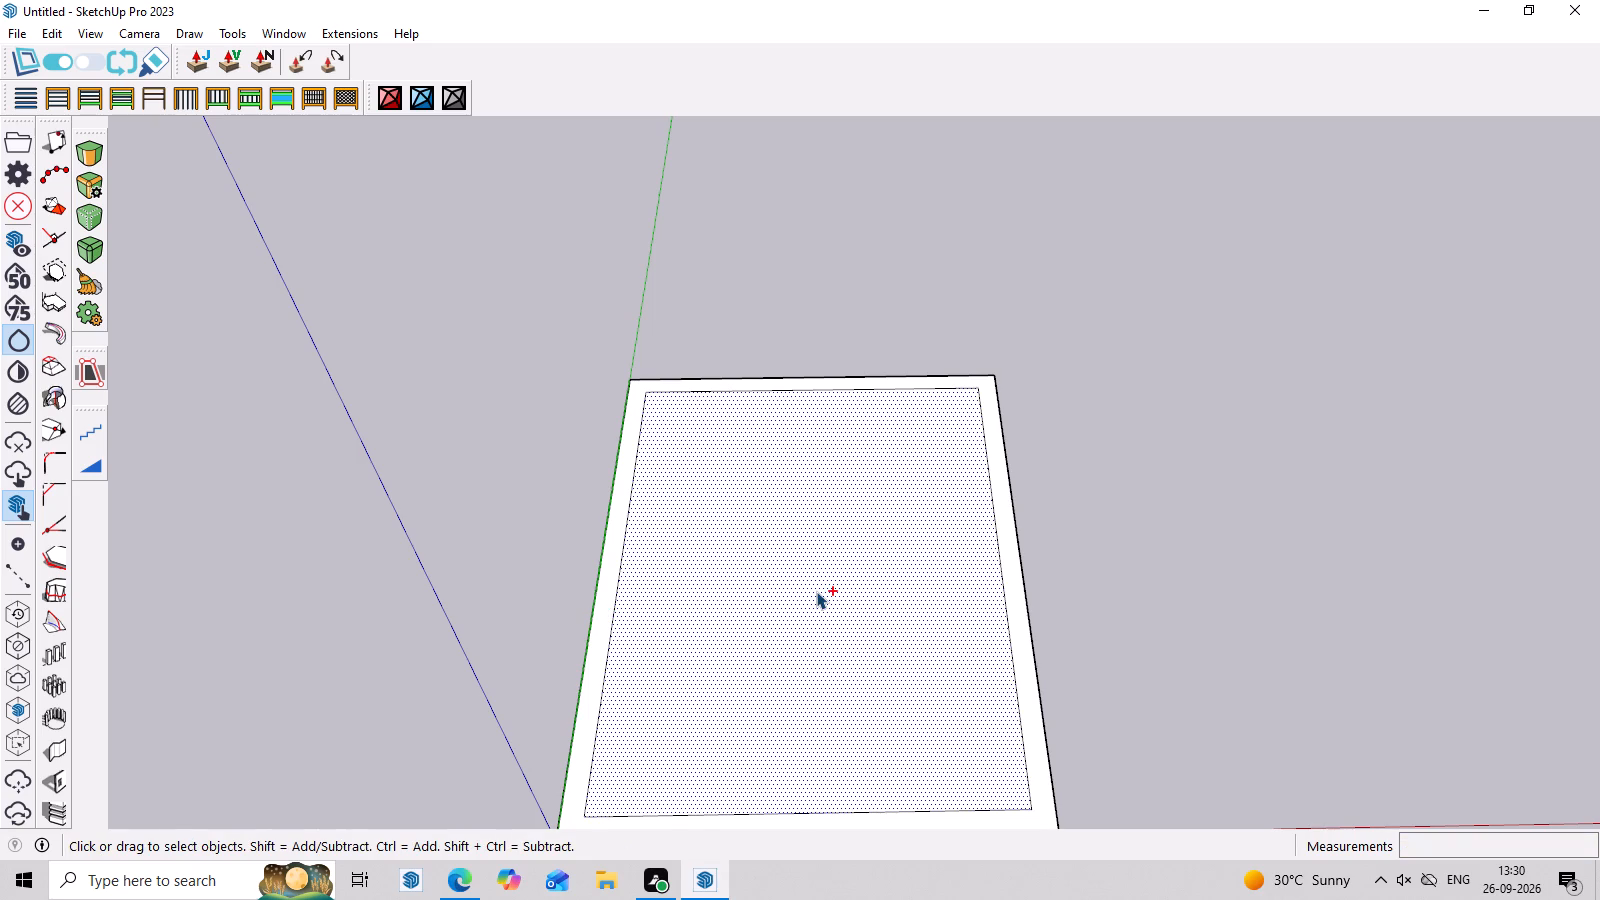
pyautogui.hotkey('ctrl', 'x')
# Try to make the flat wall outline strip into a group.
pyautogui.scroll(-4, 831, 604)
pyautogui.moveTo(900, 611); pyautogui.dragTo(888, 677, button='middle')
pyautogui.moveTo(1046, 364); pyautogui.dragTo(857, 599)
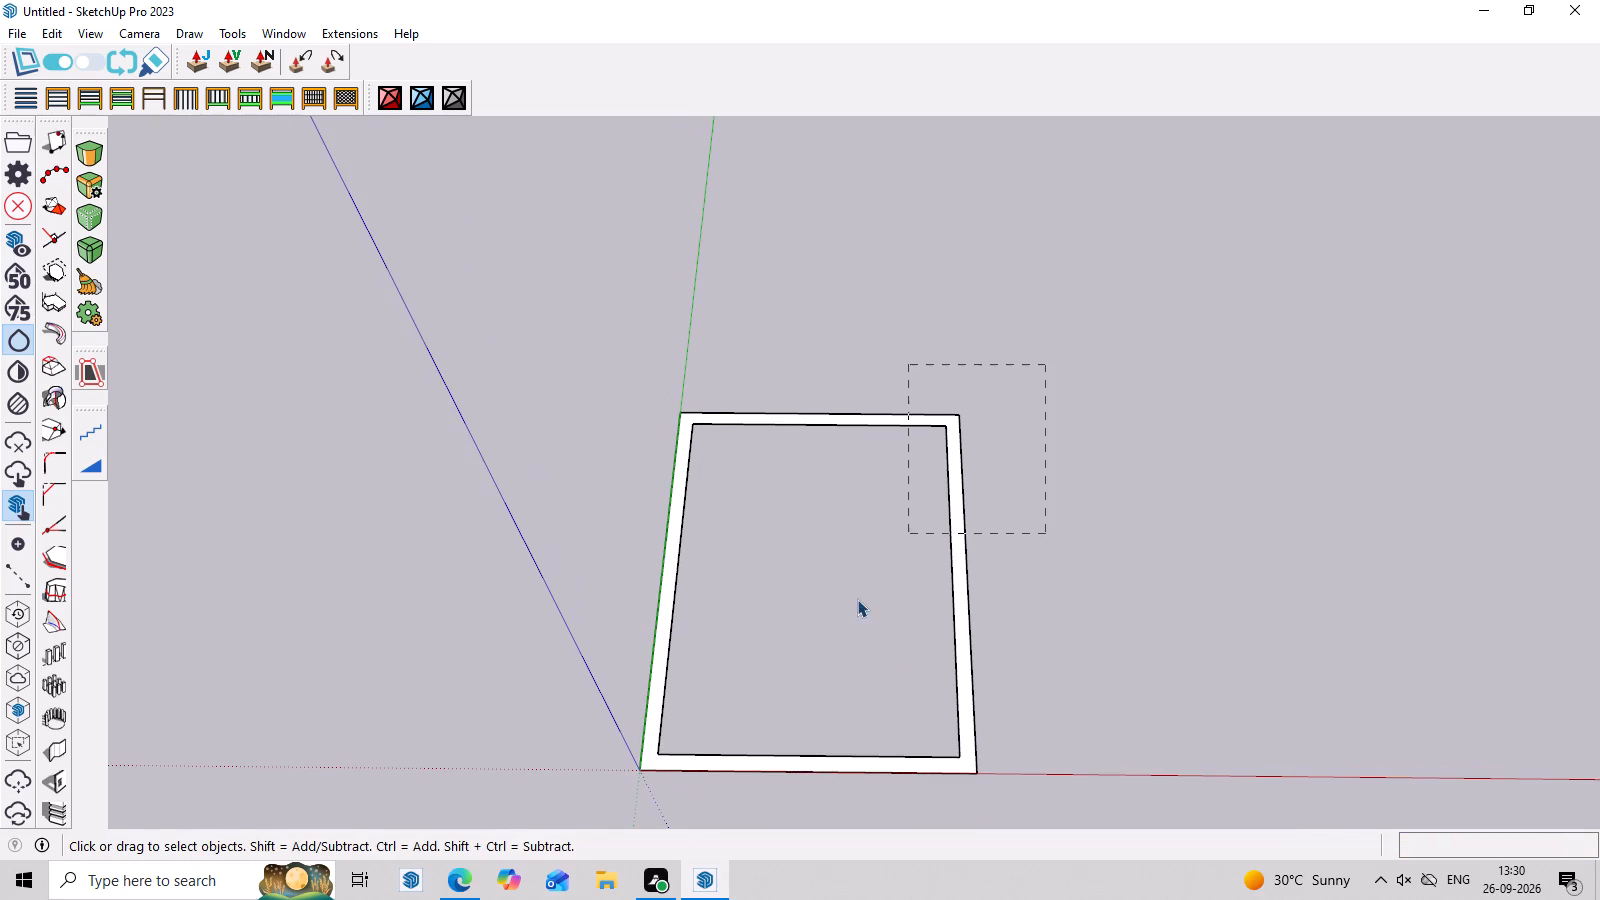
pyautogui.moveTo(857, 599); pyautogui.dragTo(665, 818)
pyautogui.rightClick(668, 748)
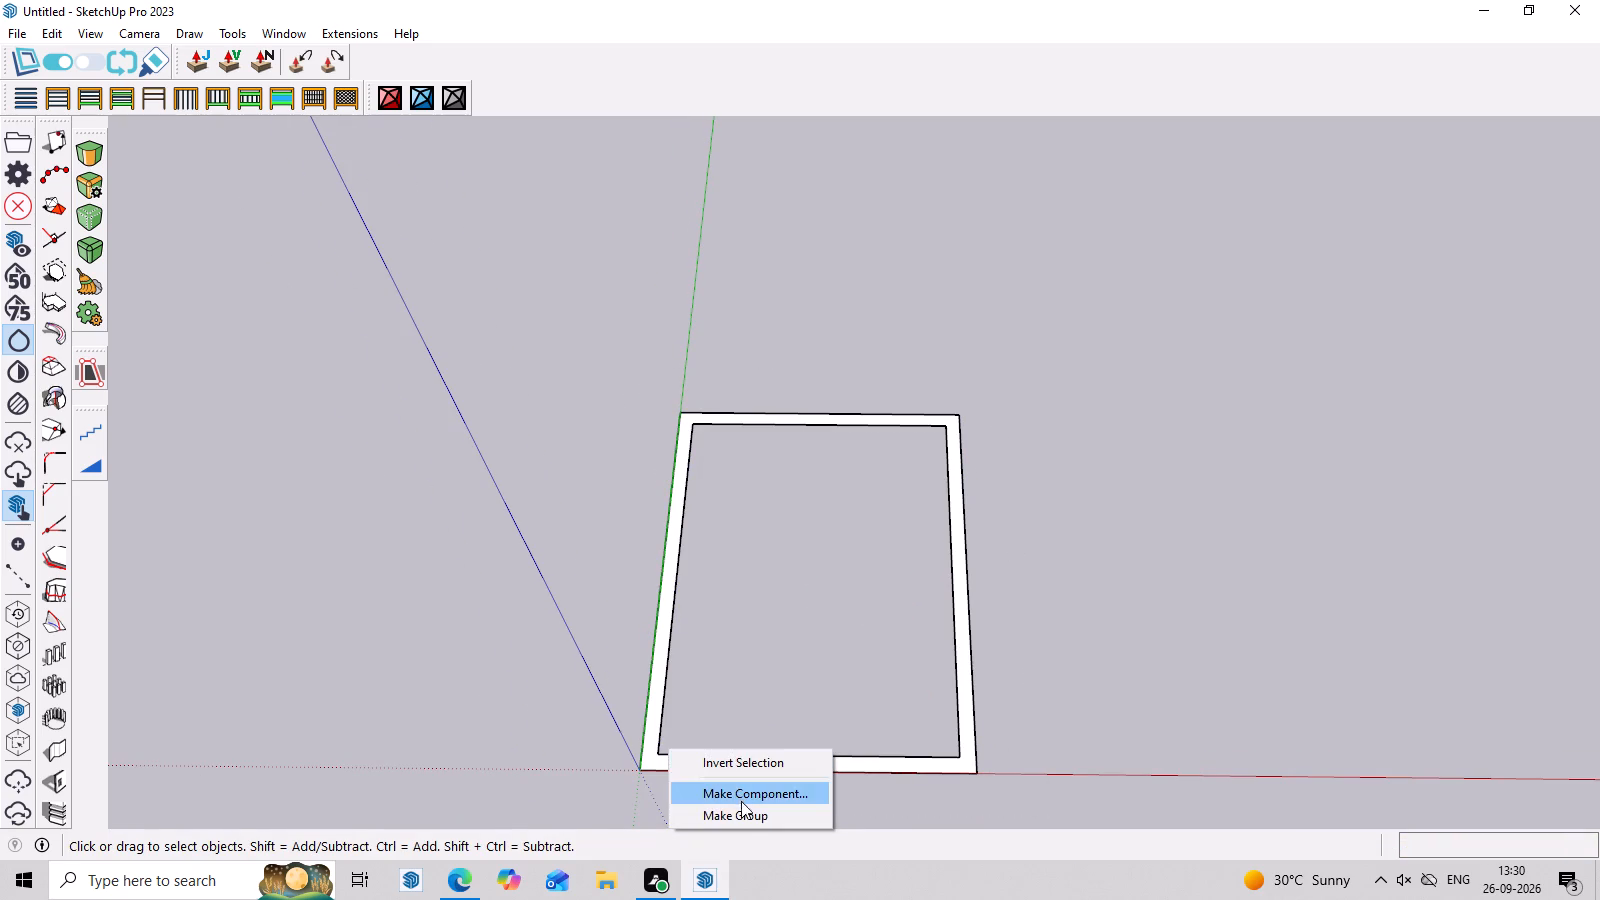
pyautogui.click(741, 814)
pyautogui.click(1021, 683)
# Push/Pull the wall outline face up 10' to raise the room's four walls.
pyautogui.doubleClick(963, 720)
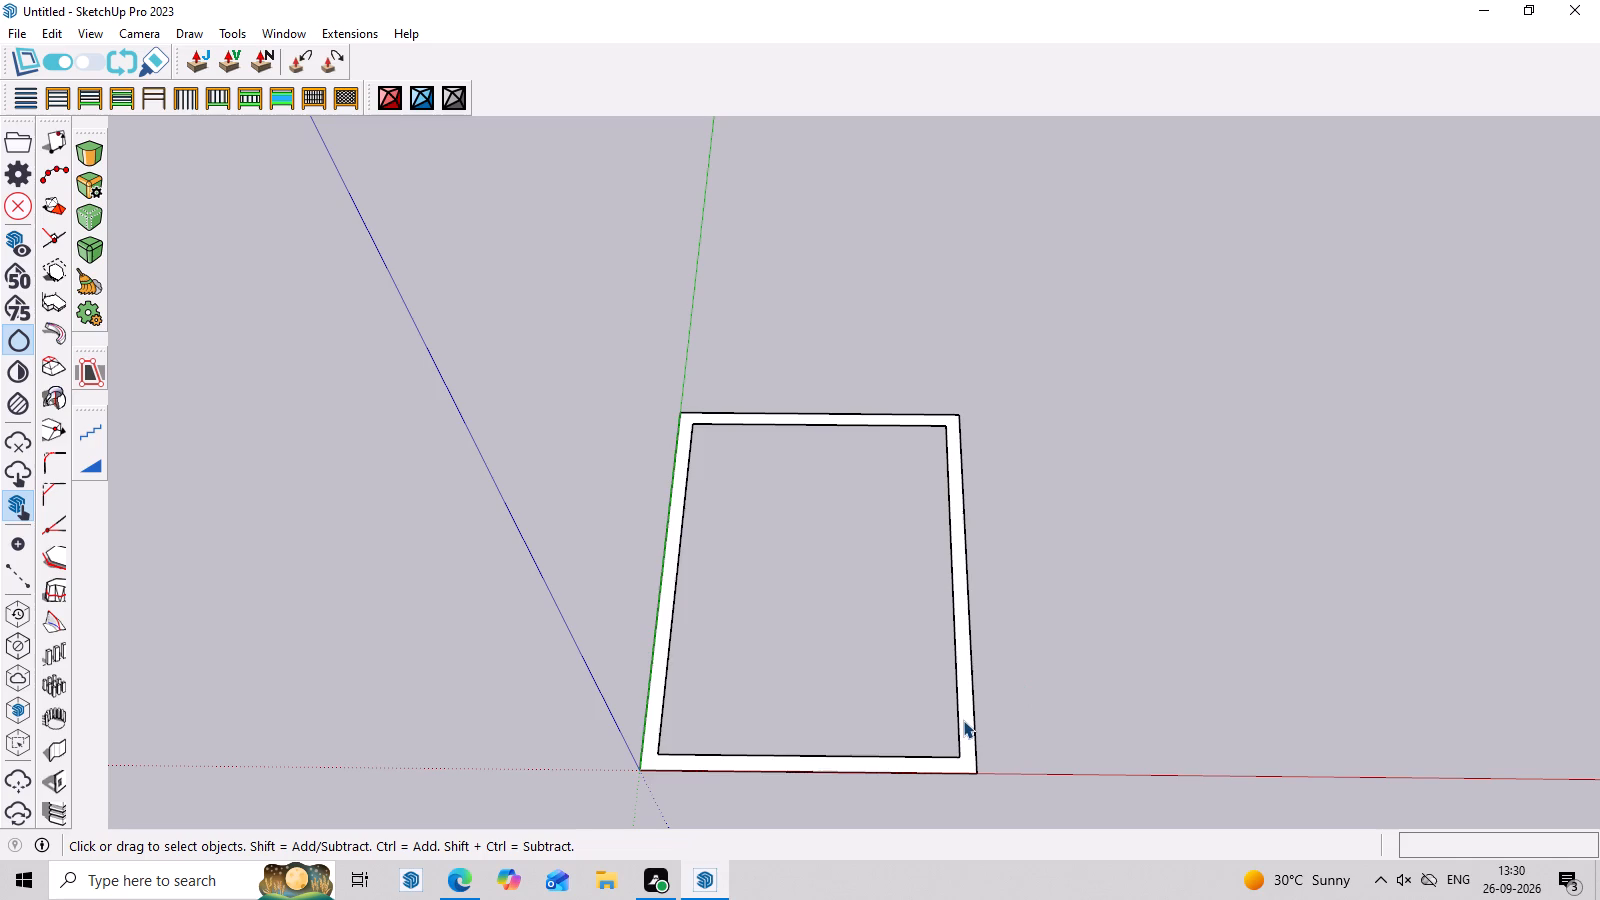
pyautogui.scroll(2, 963, 733)
pyautogui.doubleClick(963, 733)
pyautogui.doubleClick(969, 740)
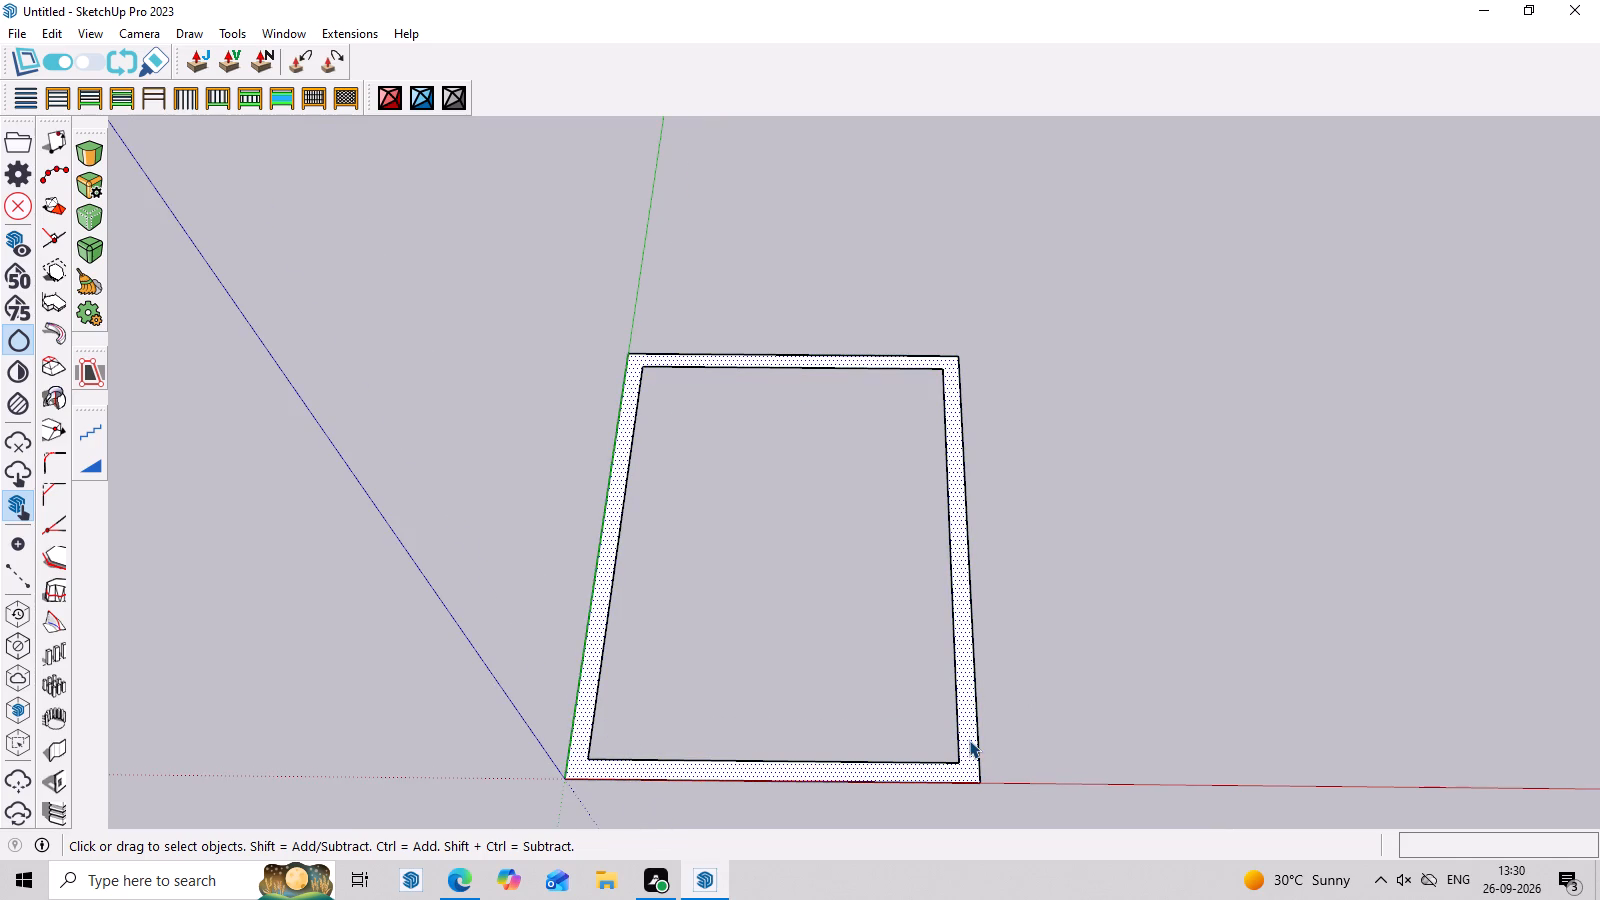
pyautogui.click(969, 740)
pyautogui.press('p')
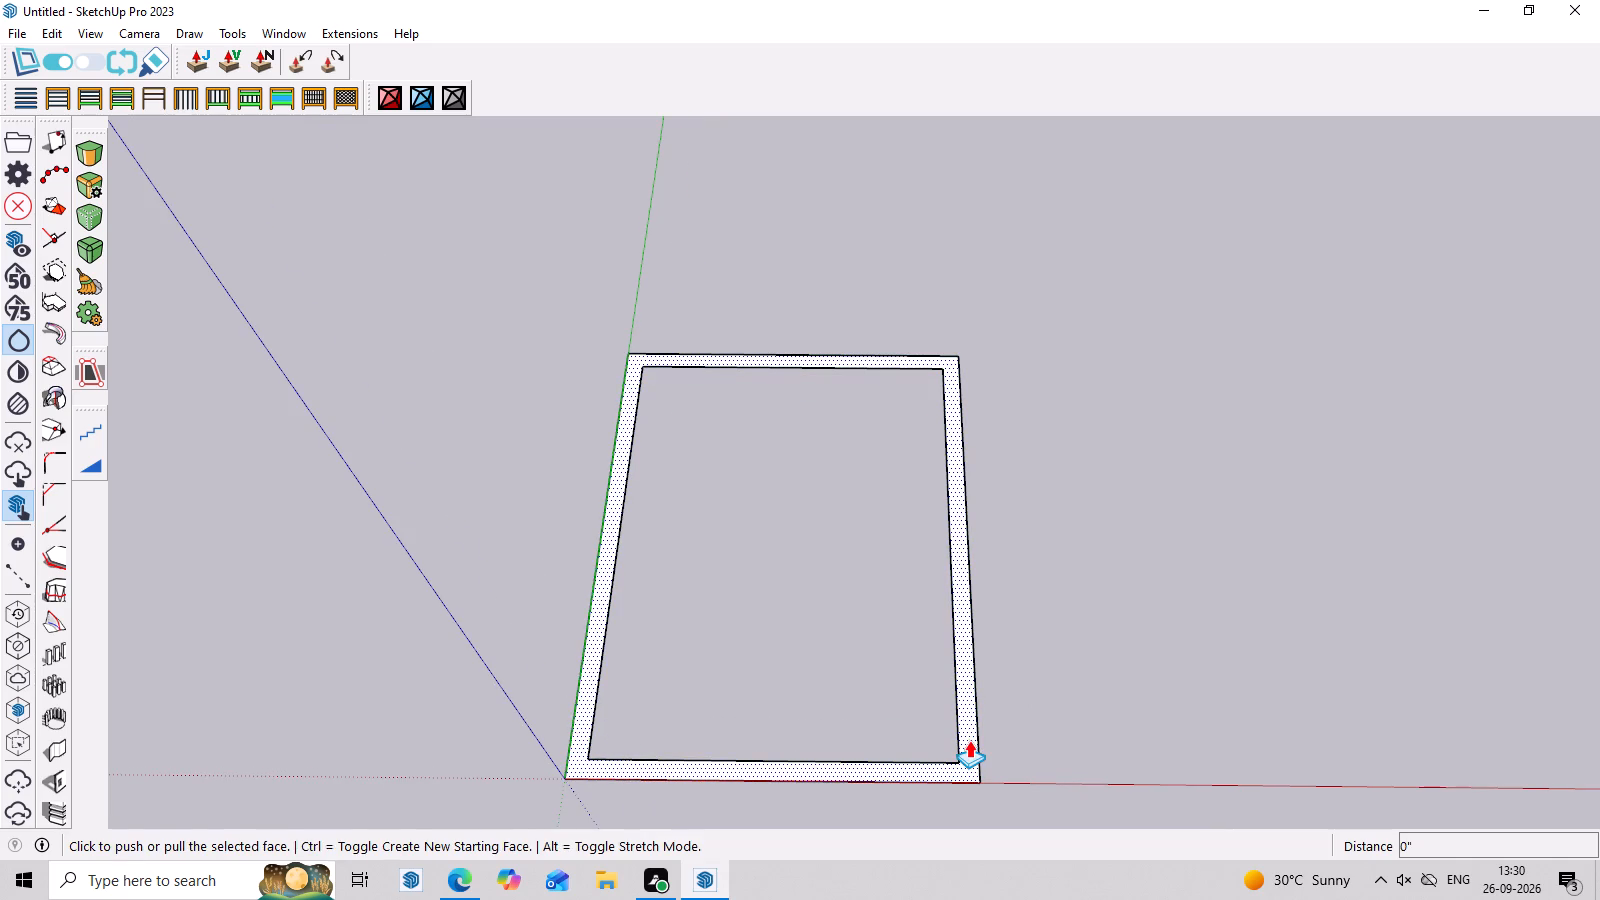
pyautogui.click(969, 740)
pyautogui.scroll(-2, 972, 524)
pyautogui.moveTo(978, 588); pyautogui.dragTo(977, 316, button='middle')
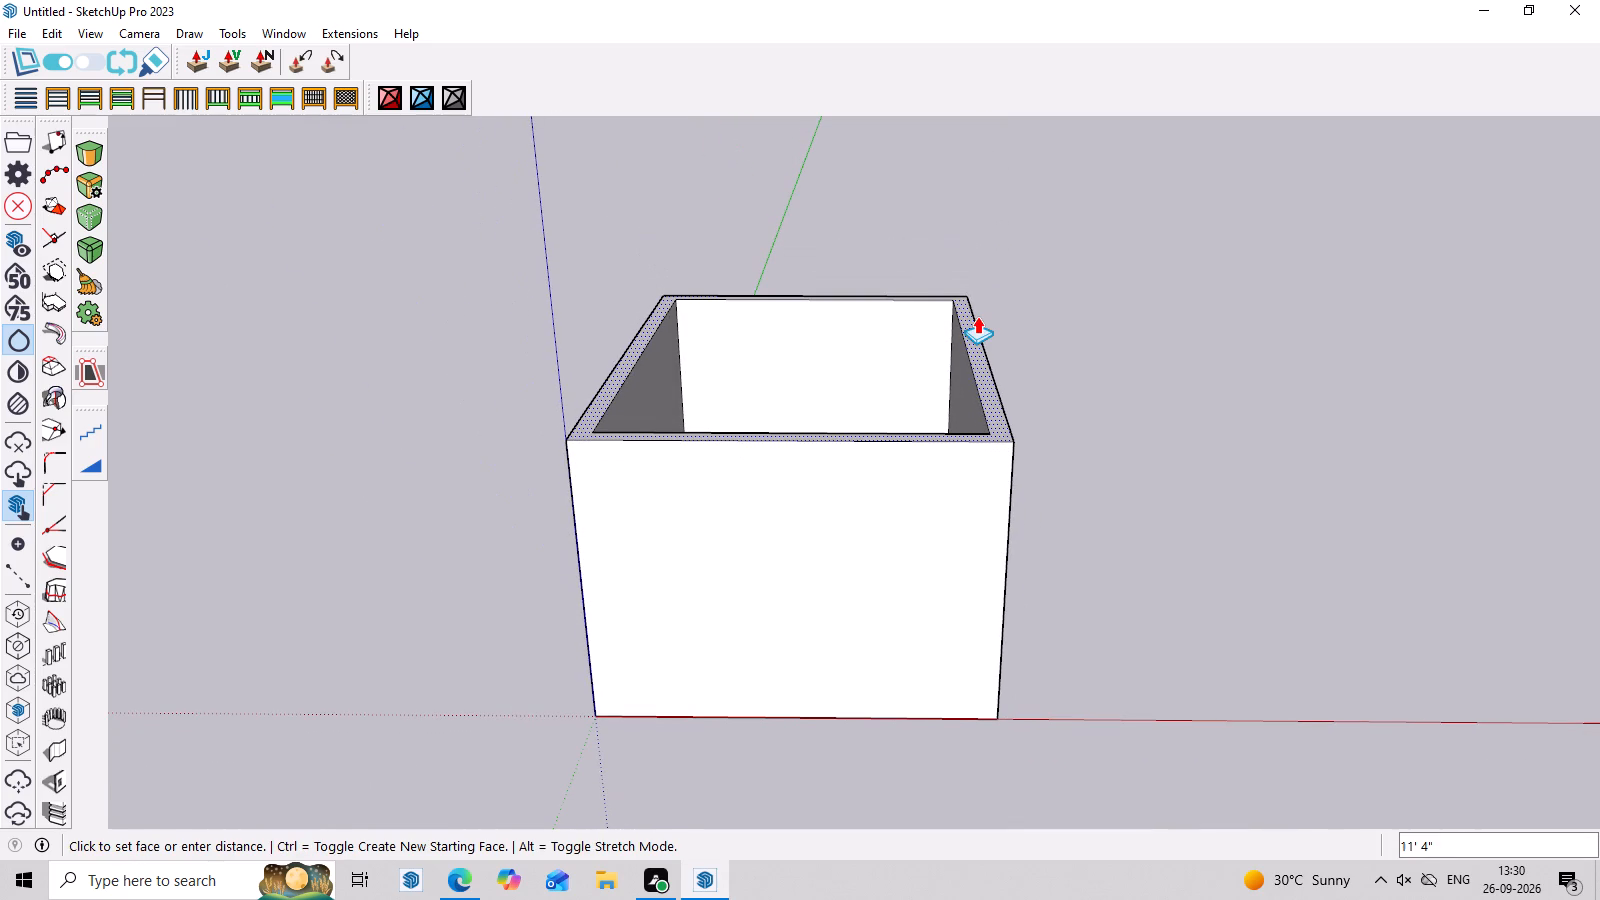
pyautogui.write("10'")
pyautogui.press('Return')
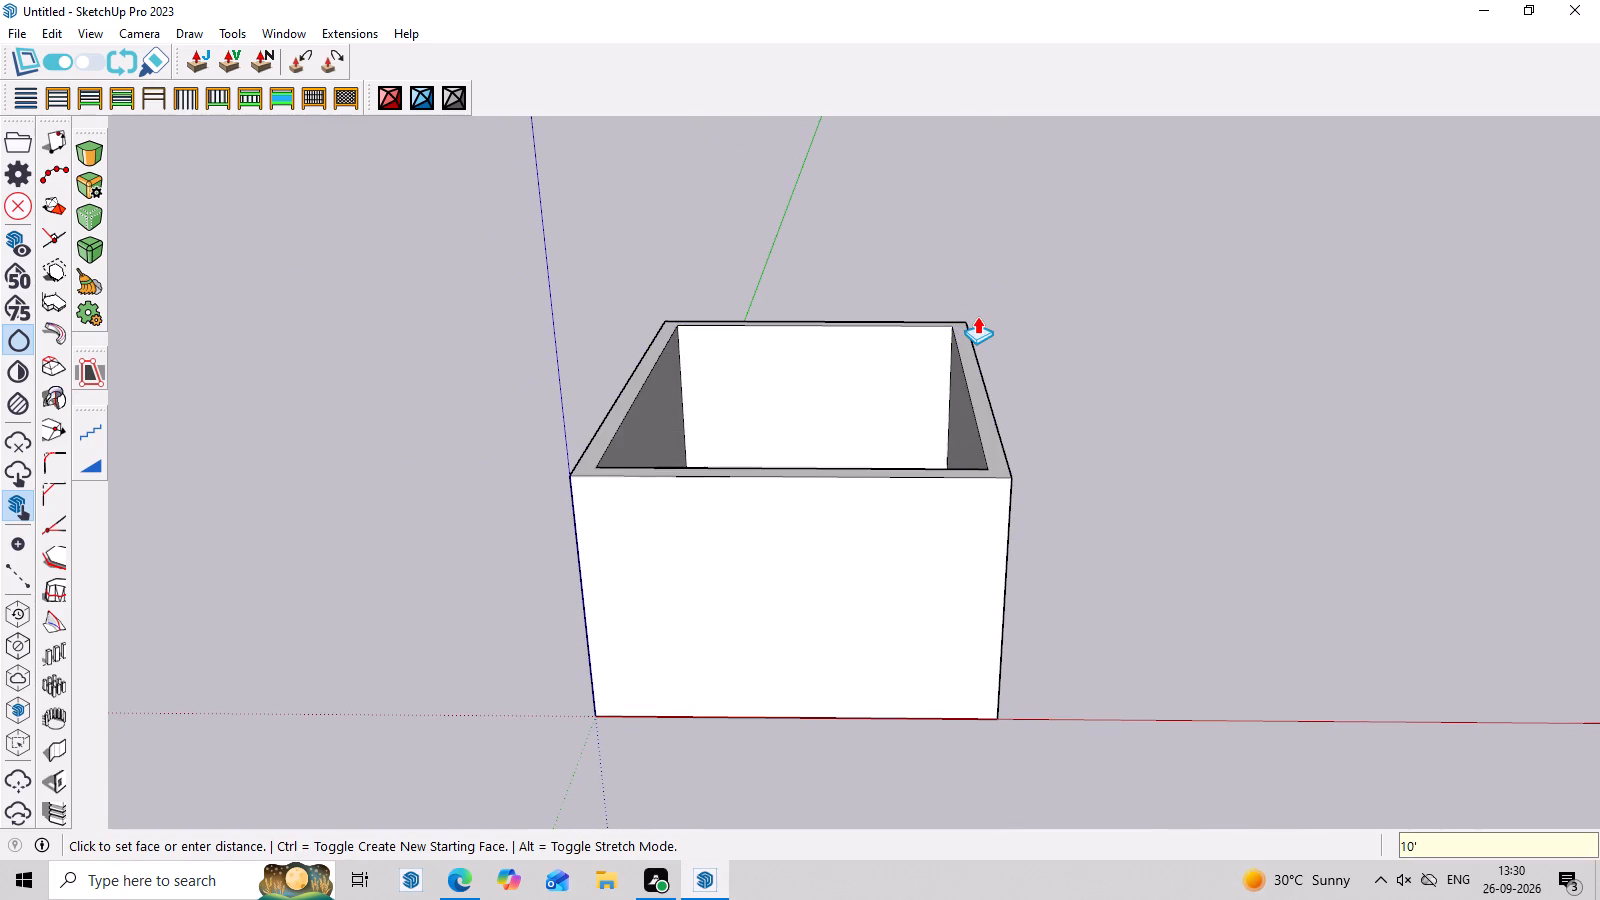
# Make the complete set of connected wall geometry into a group.
pyautogui.moveTo(1044, 568); pyautogui.dragTo(1073, 382, button='middle')
pyautogui.press('space')
pyautogui.tripleClick(920, 436)
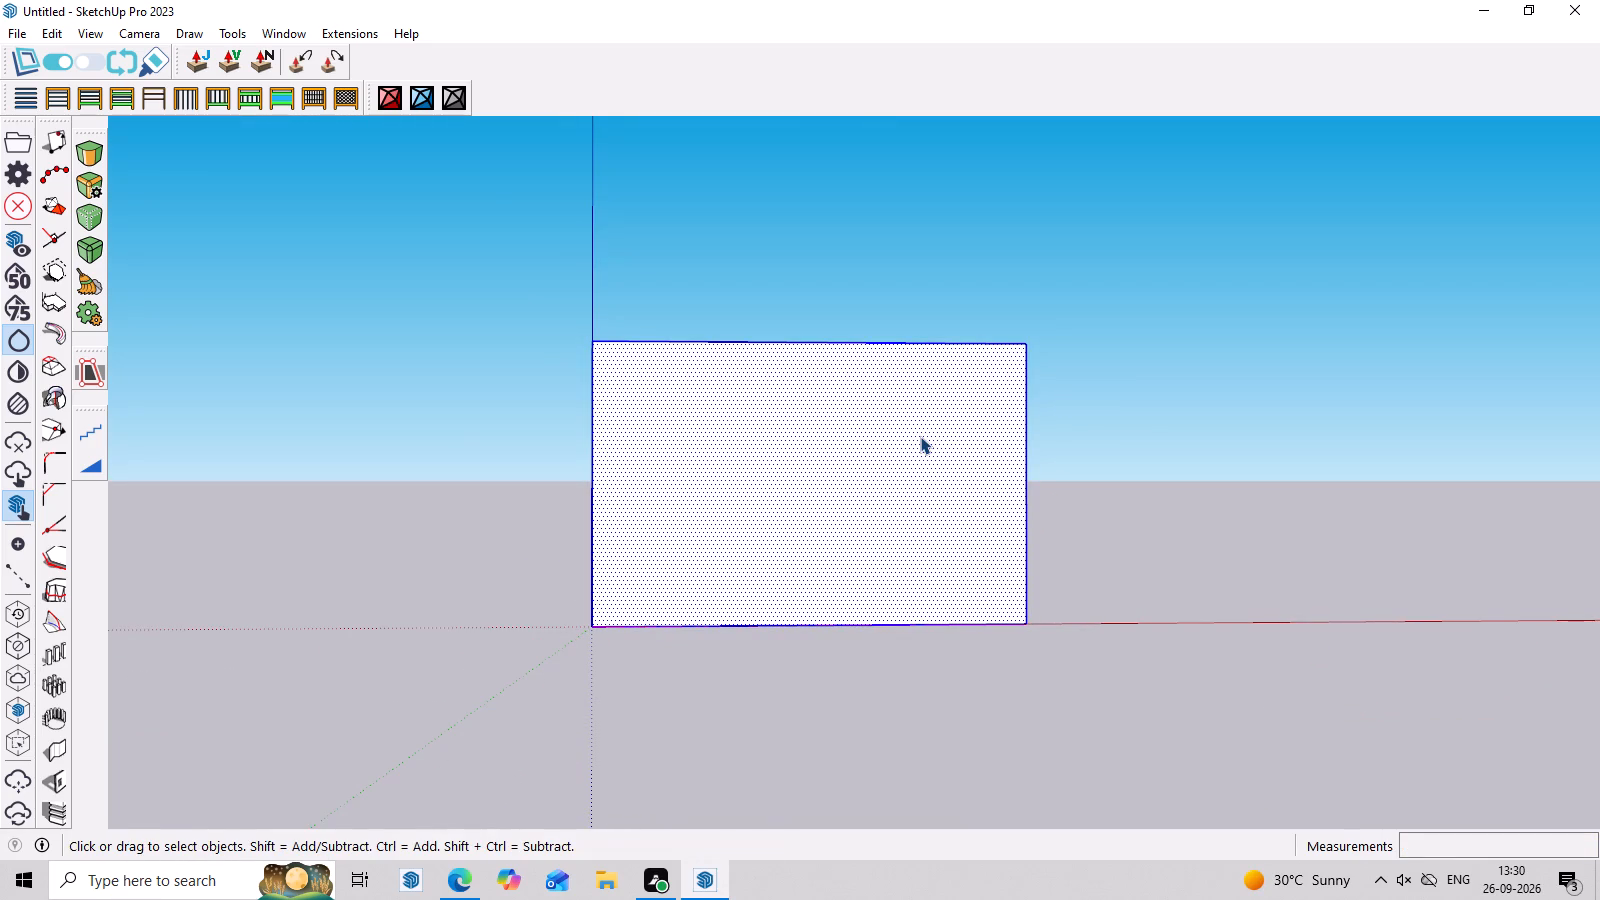
pyautogui.moveTo(922, 489); pyautogui.dragTo(907, 635, button='middle')
pyautogui.rightClick(892, 550)
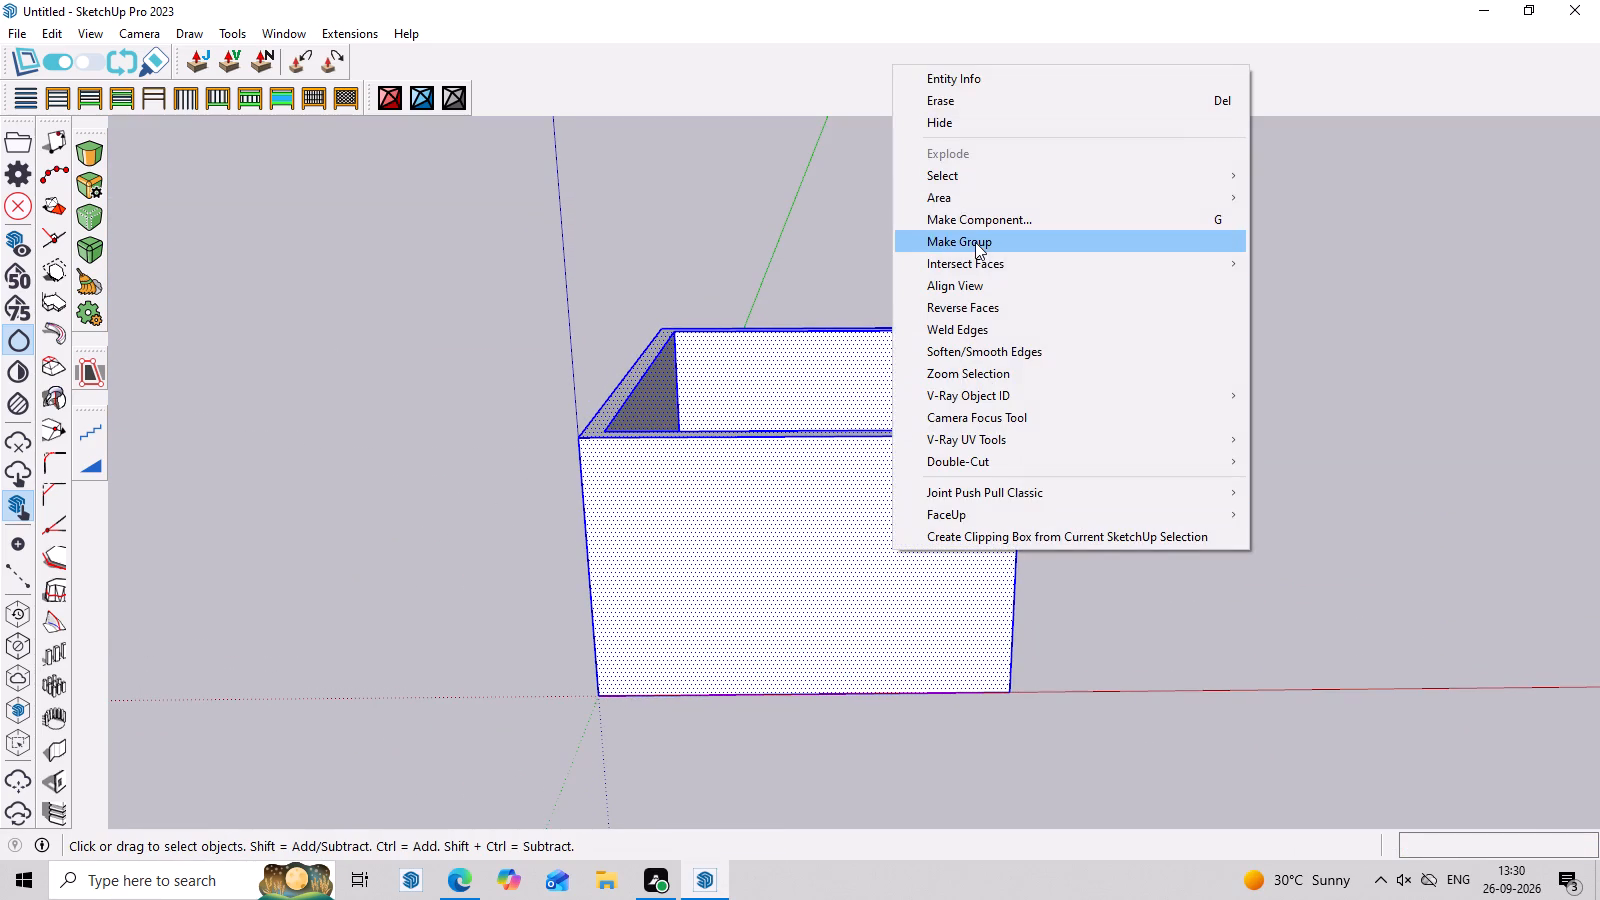
pyautogui.click(975, 242)
pyautogui.click(1195, 441)
pyautogui.click(958, 506)
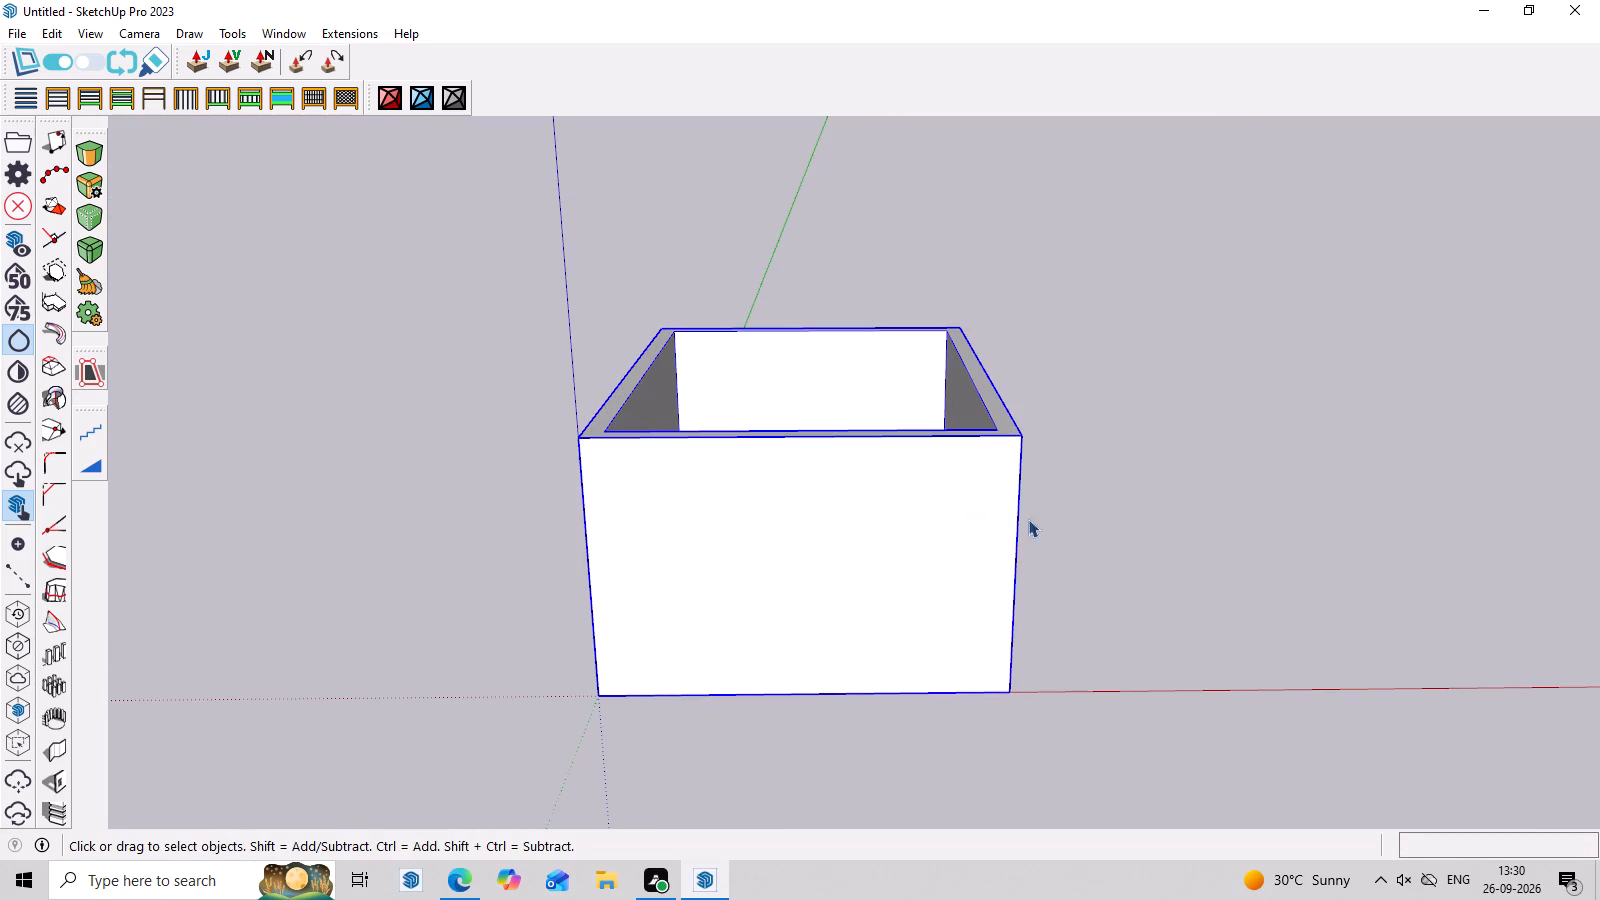
# Open the wall group and draw a line about 5' 2" along the front wall's top edge from the blue-axis corner.
pyautogui.moveTo(1114, 511); pyautogui.dragTo(1084, 499, button='middle')
pyautogui.scroll(-5, 1076, 550)
pyautogui.moveTo(1074, 619); pyautogui.dragTo(1097, 527, button='middle')
pyautogui.scroll(6, 878, 436)
pyautogui.moveTo(1235, 722); pyautogui.dragTo(1216, 648, button='middle')
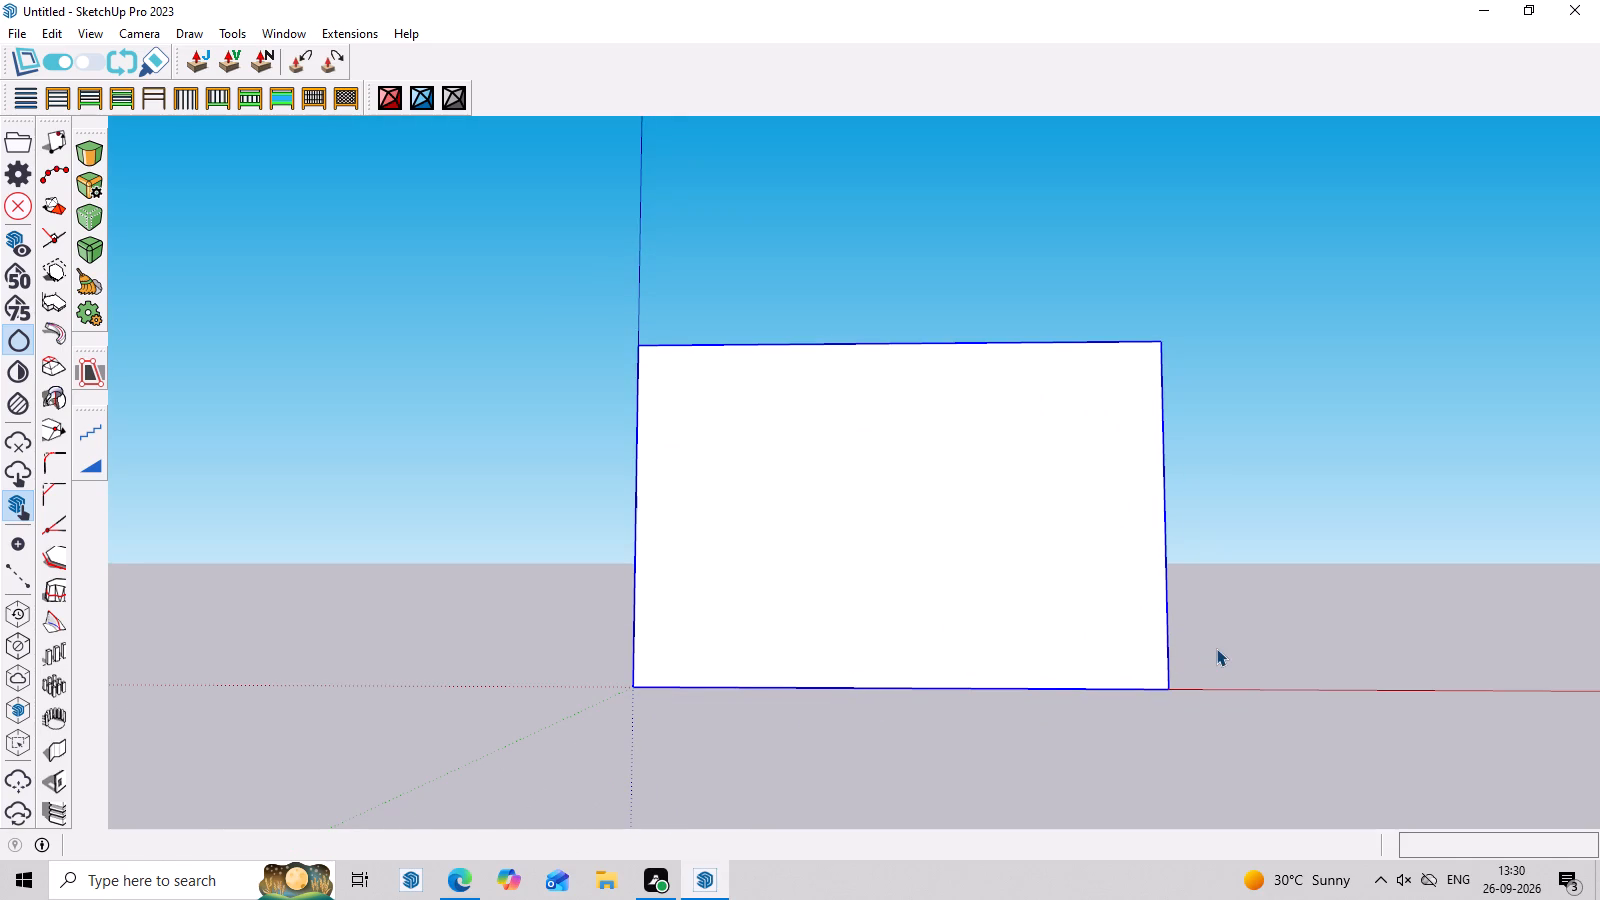
pyautogui.moveTo(1021, 725); pyautogui.dragTo(1022, 747, button='middle')
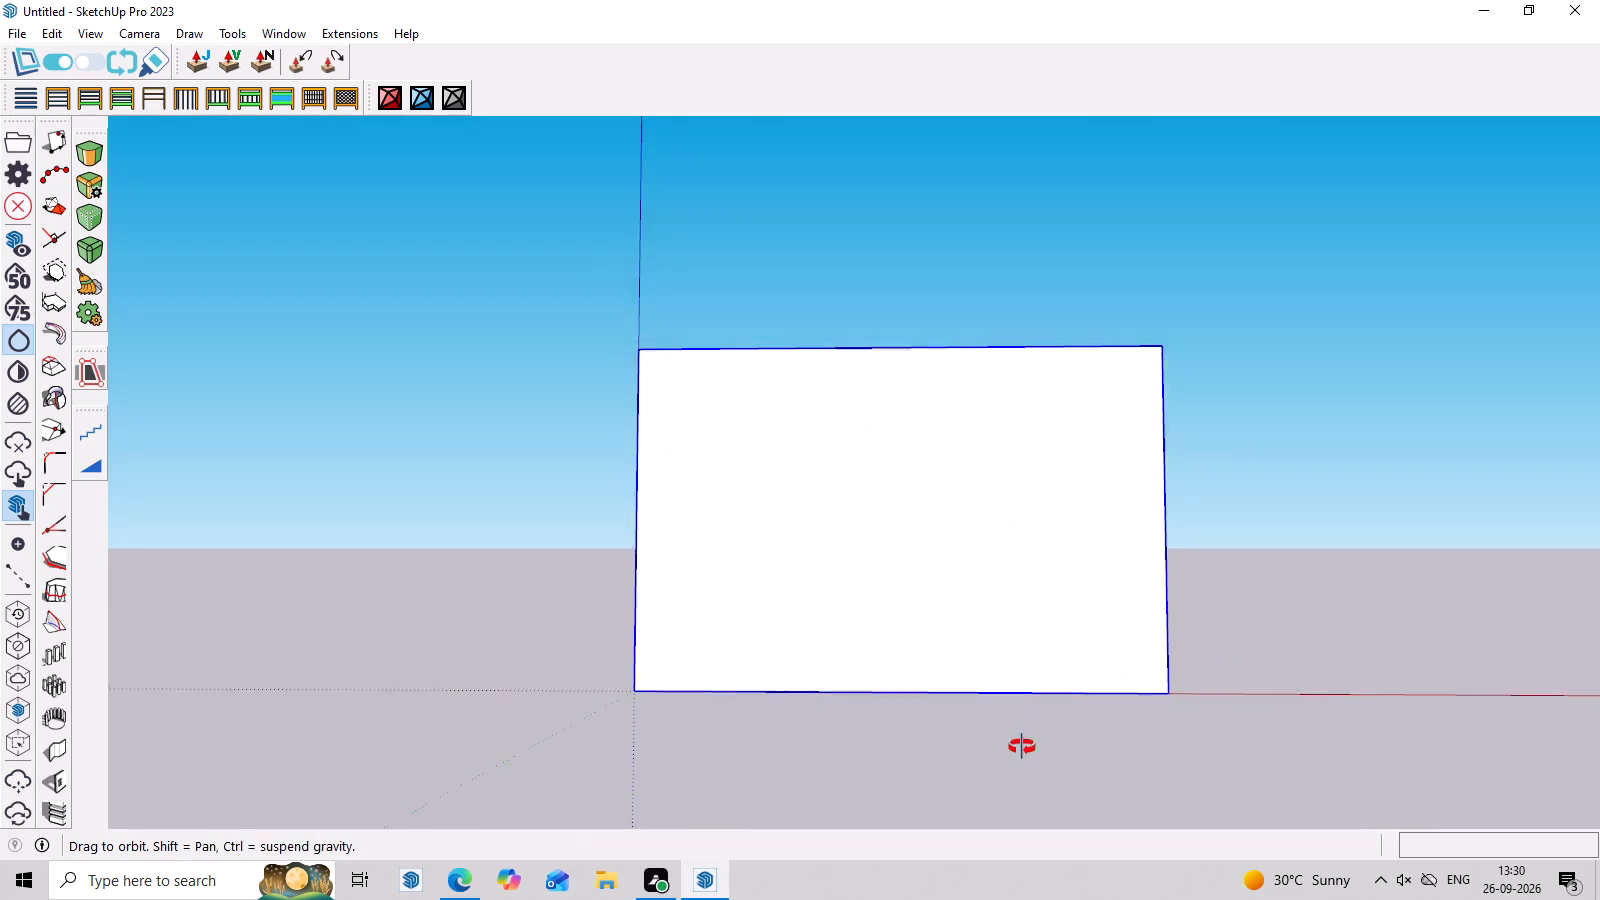
pyautogui.moveTo(1022, 747); pyautogui.dragTo(1022, 761, button='middle')
pyautogui.press('space')
pyautogui.doubleClick(905, 563)
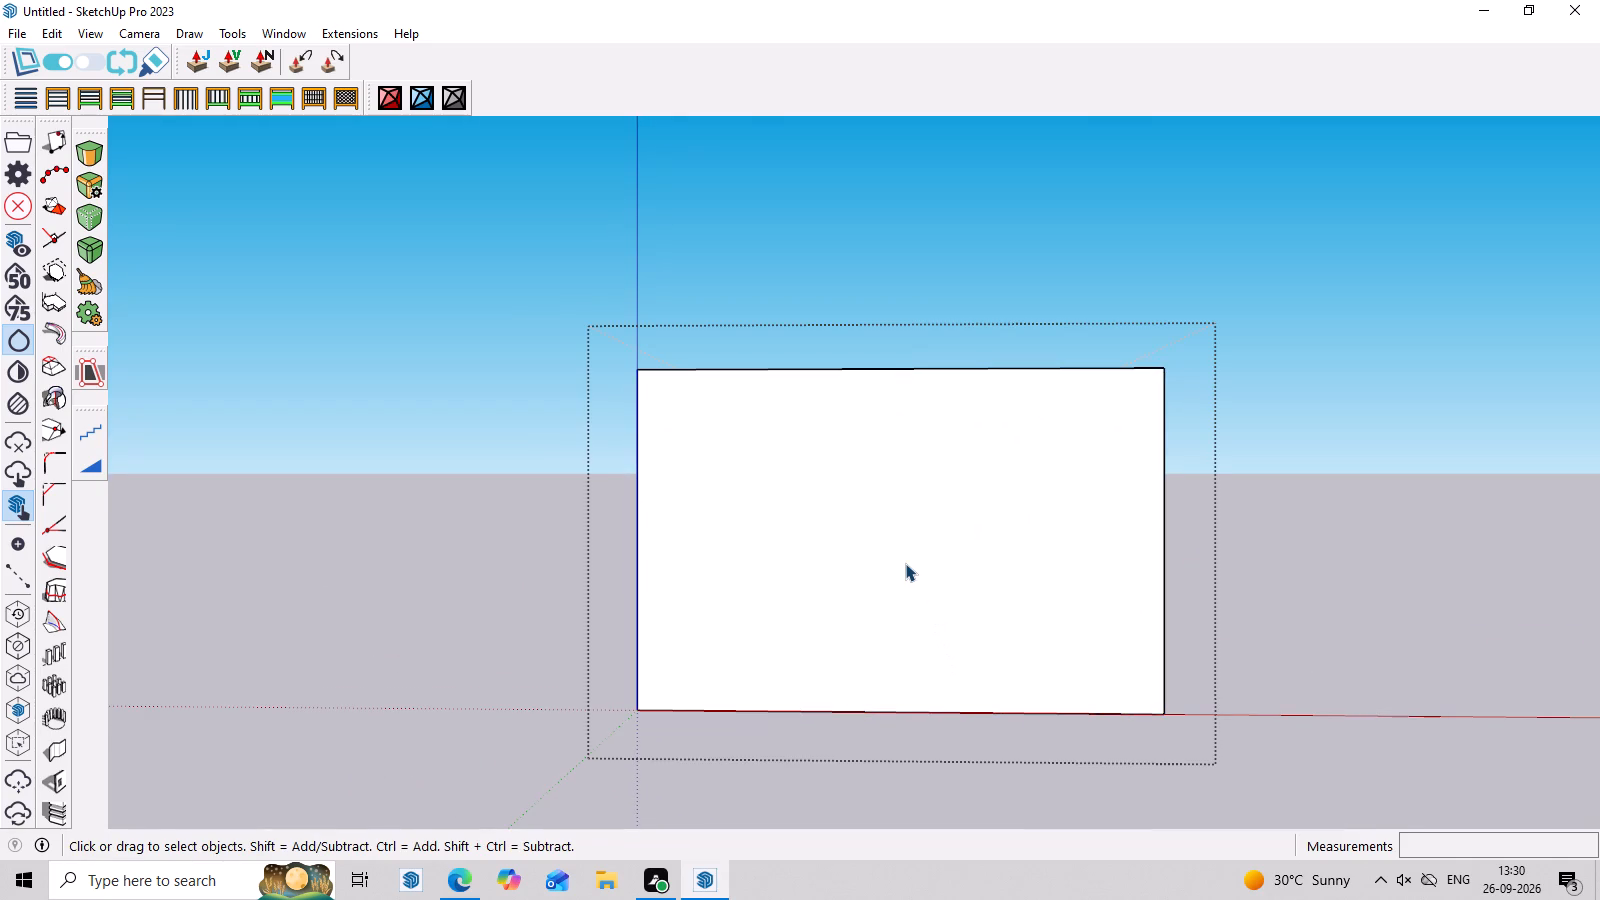
pyautogui.click(905, 563)
pyautogui.press('l')
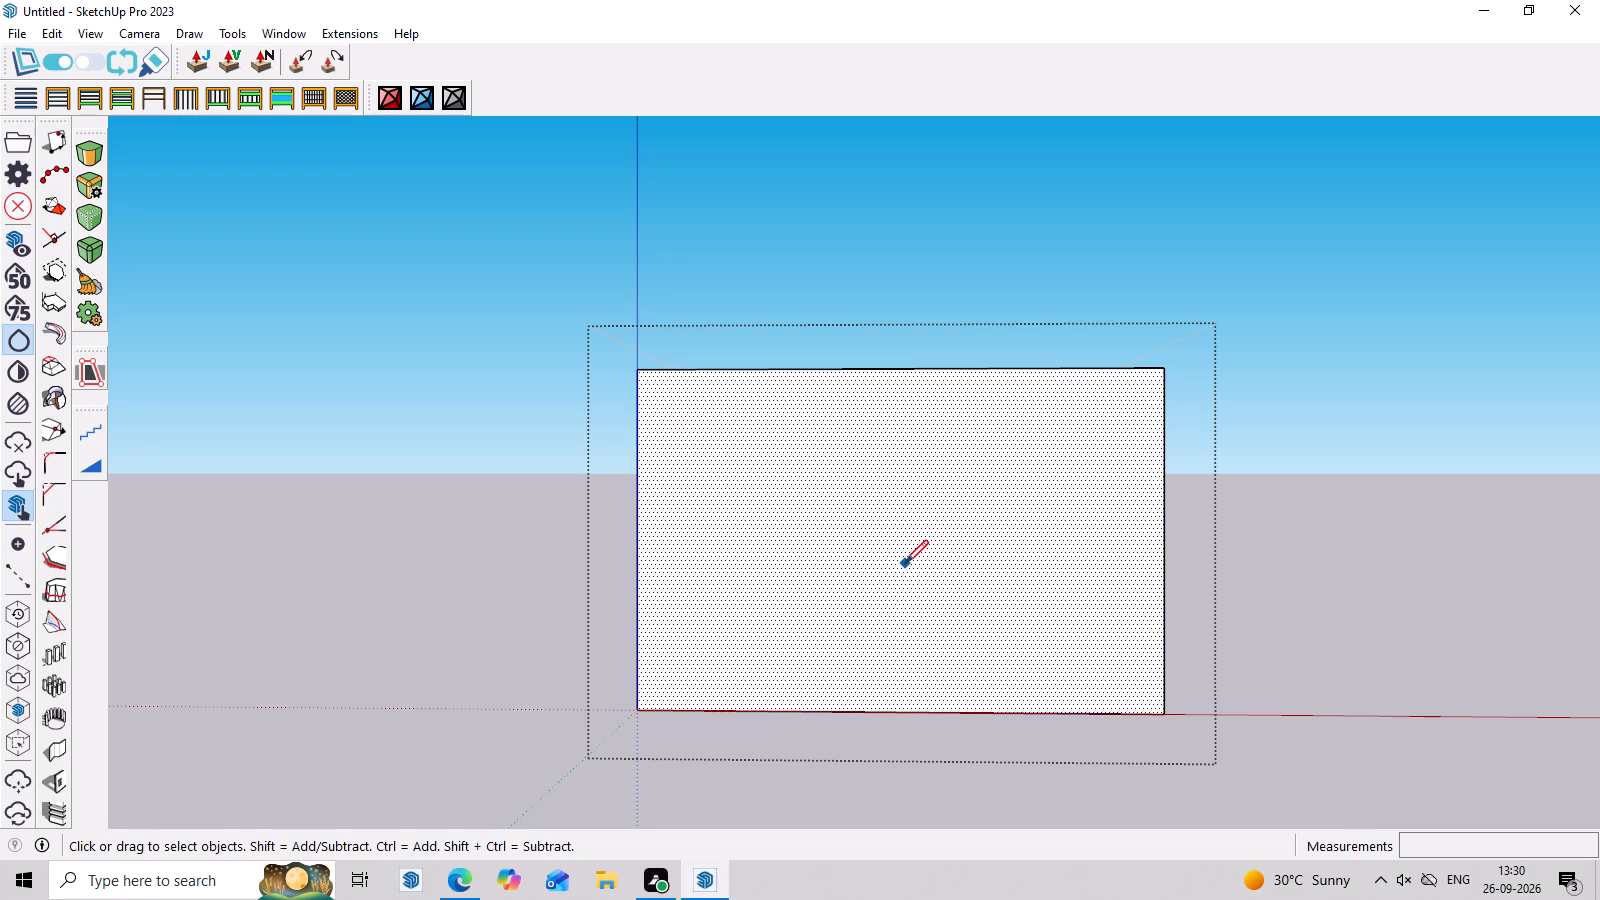
pyautogui.click(643, 373)
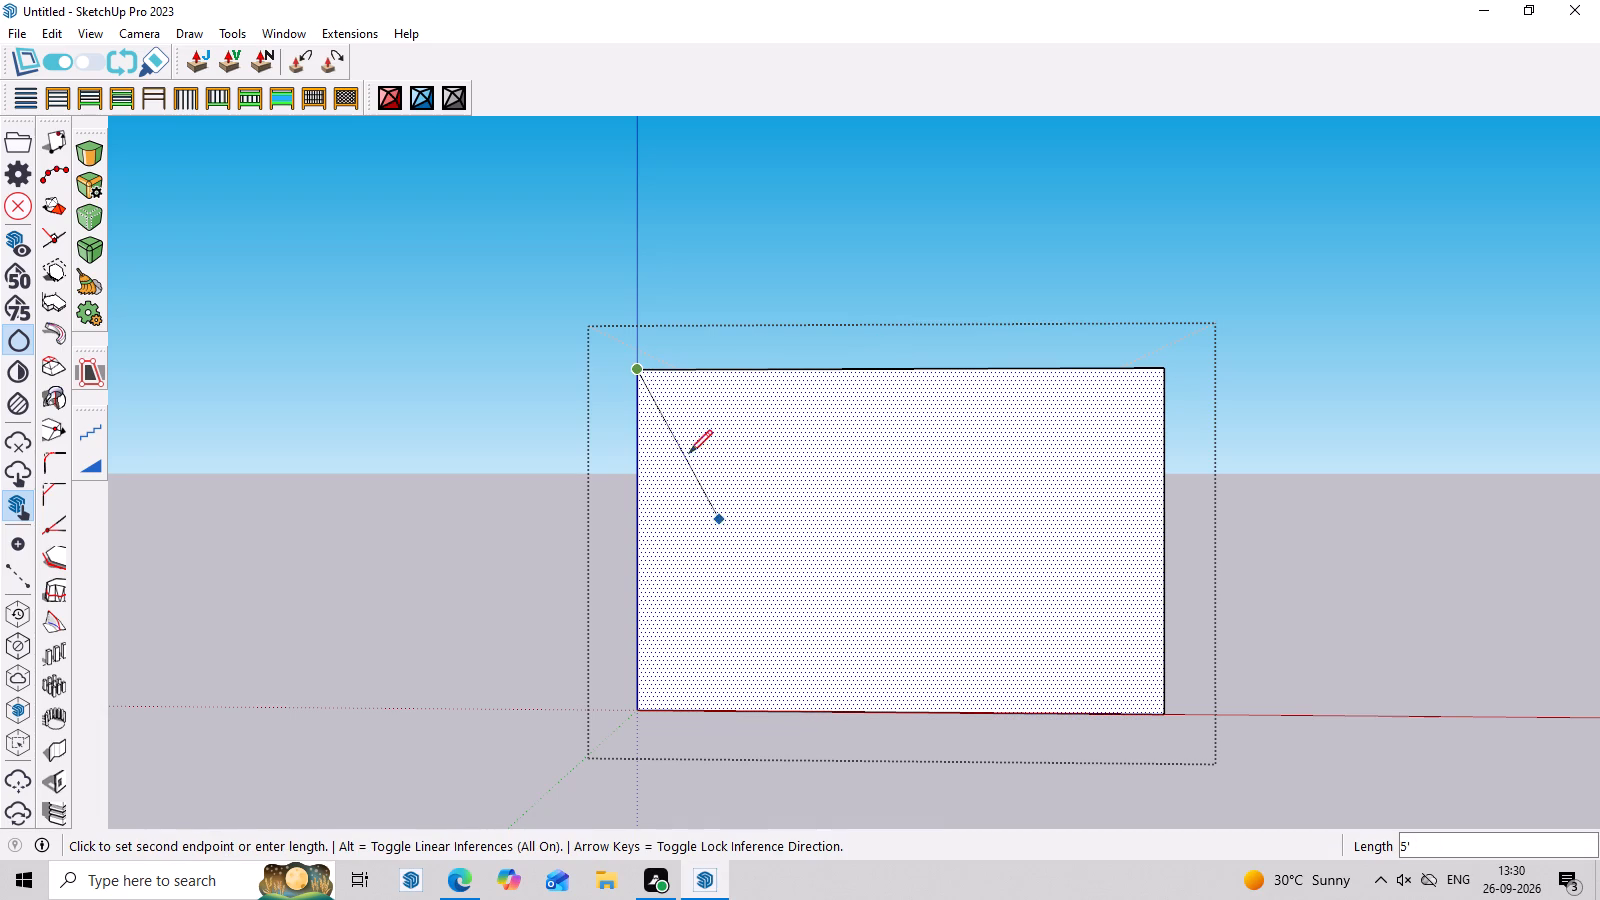
pyautogui.click(814, 368)
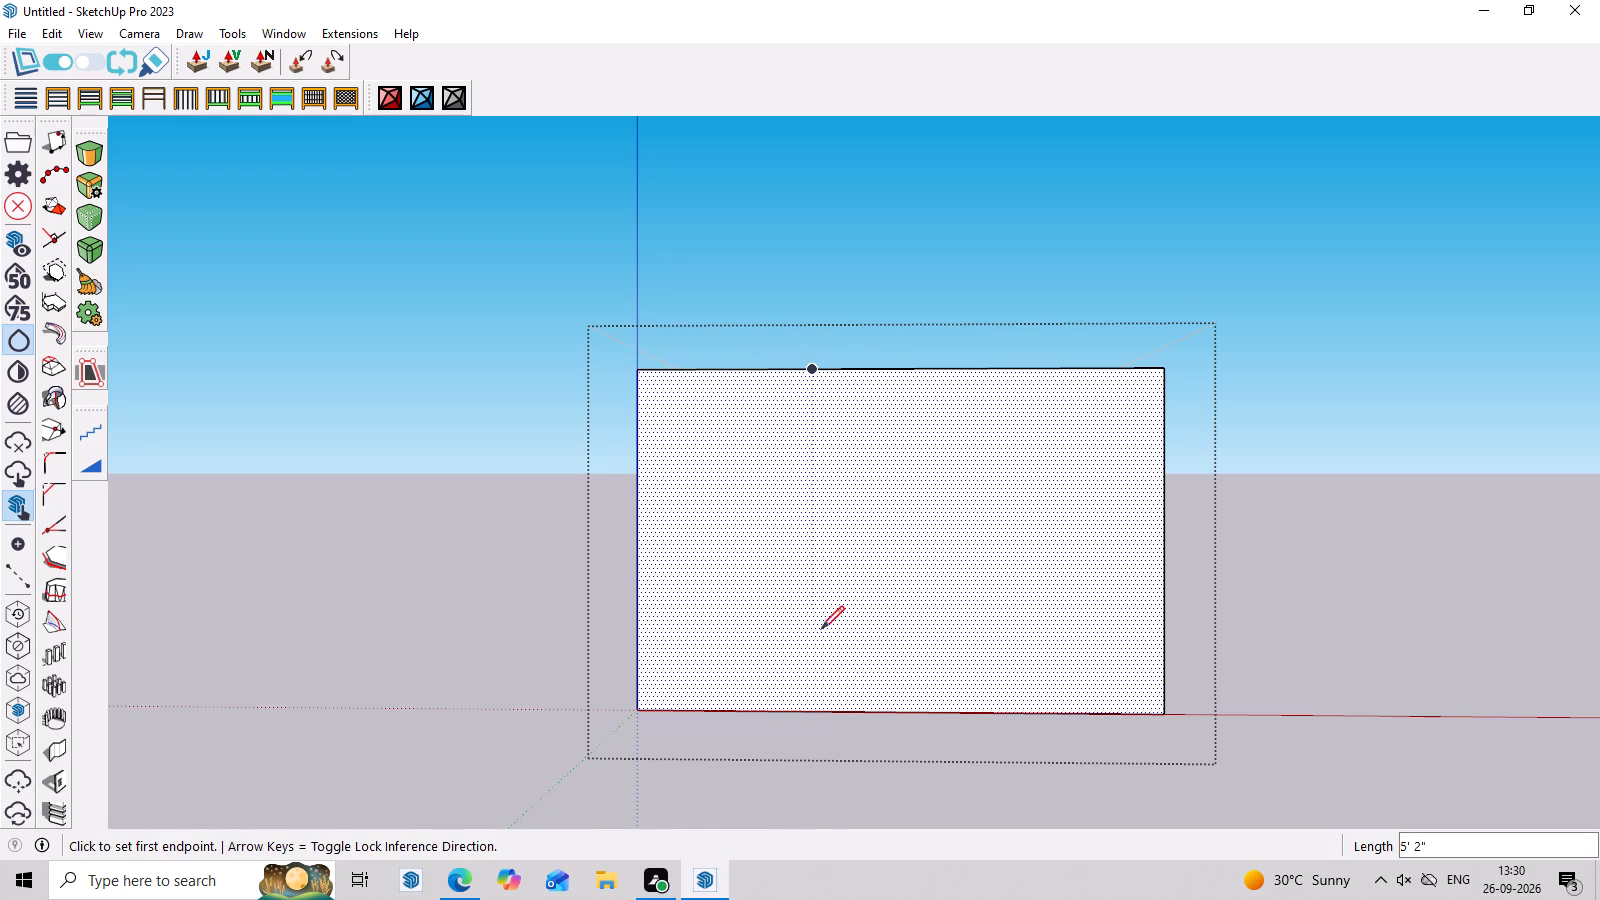
pyautogui.press('Escape')
pyautogui.moveTo(826, 584); pyautogui.dragTo(832, 781, button='middle')
pyautogui.press('Escape')
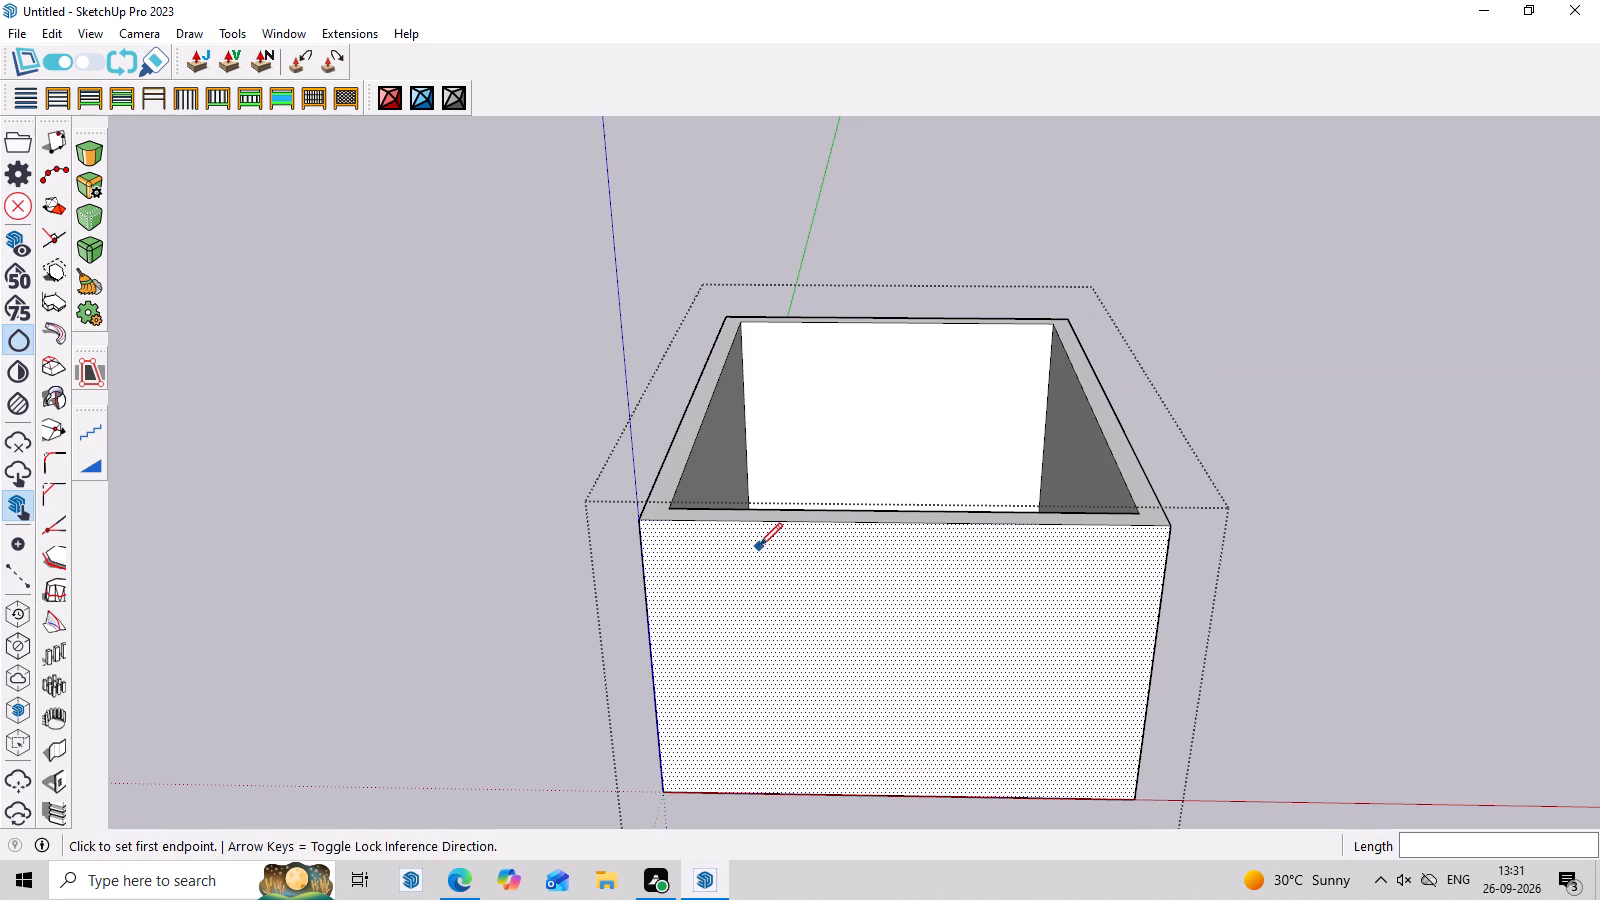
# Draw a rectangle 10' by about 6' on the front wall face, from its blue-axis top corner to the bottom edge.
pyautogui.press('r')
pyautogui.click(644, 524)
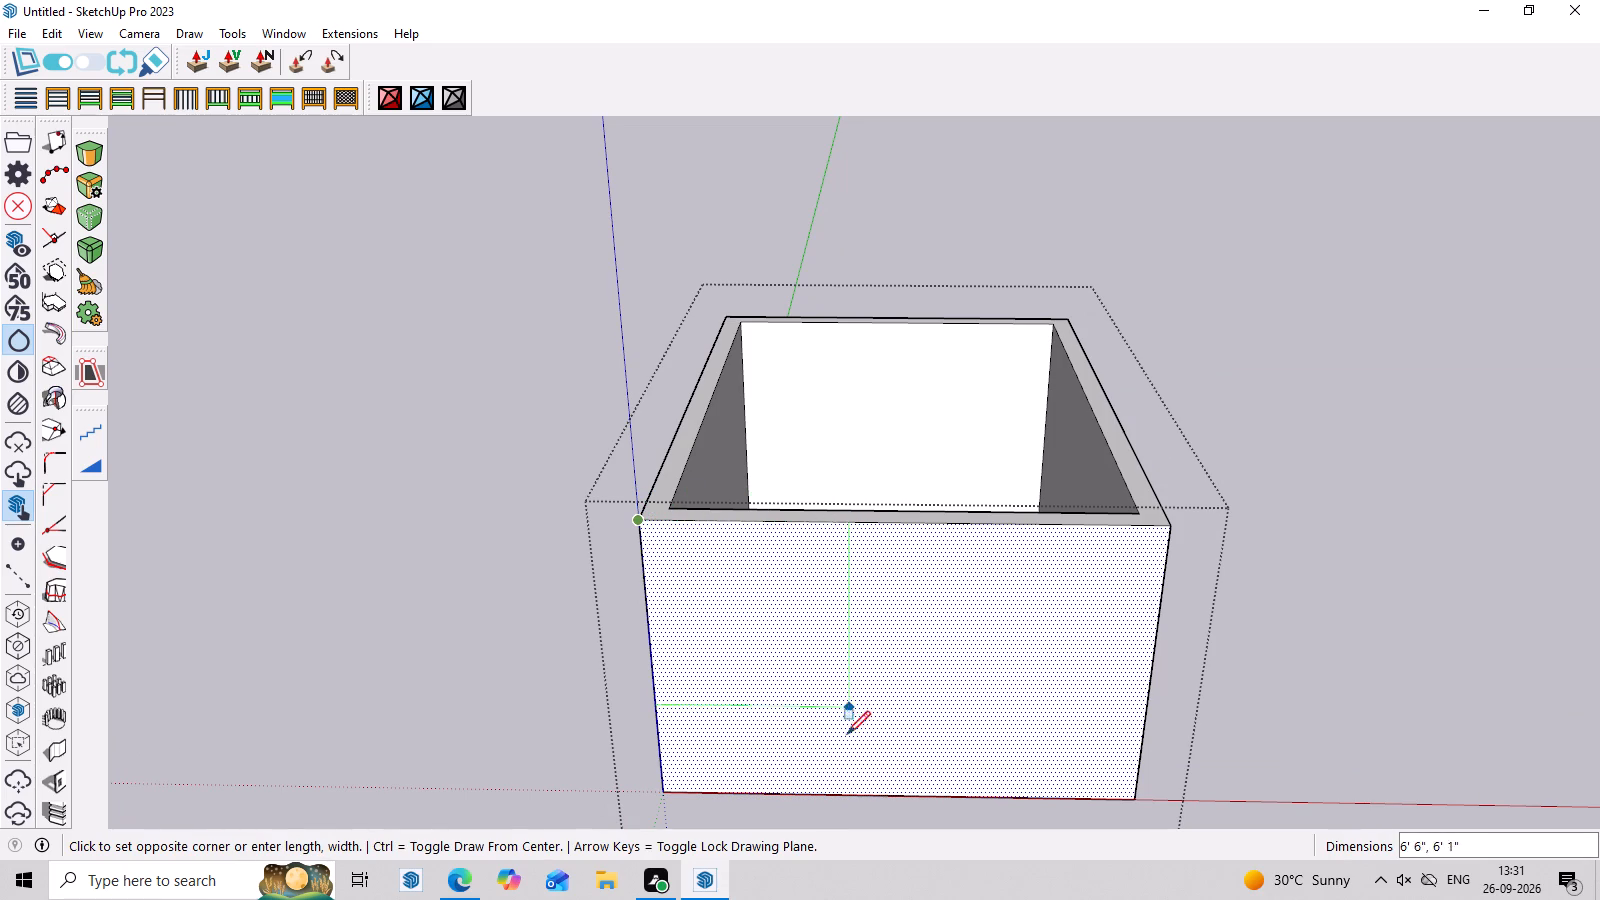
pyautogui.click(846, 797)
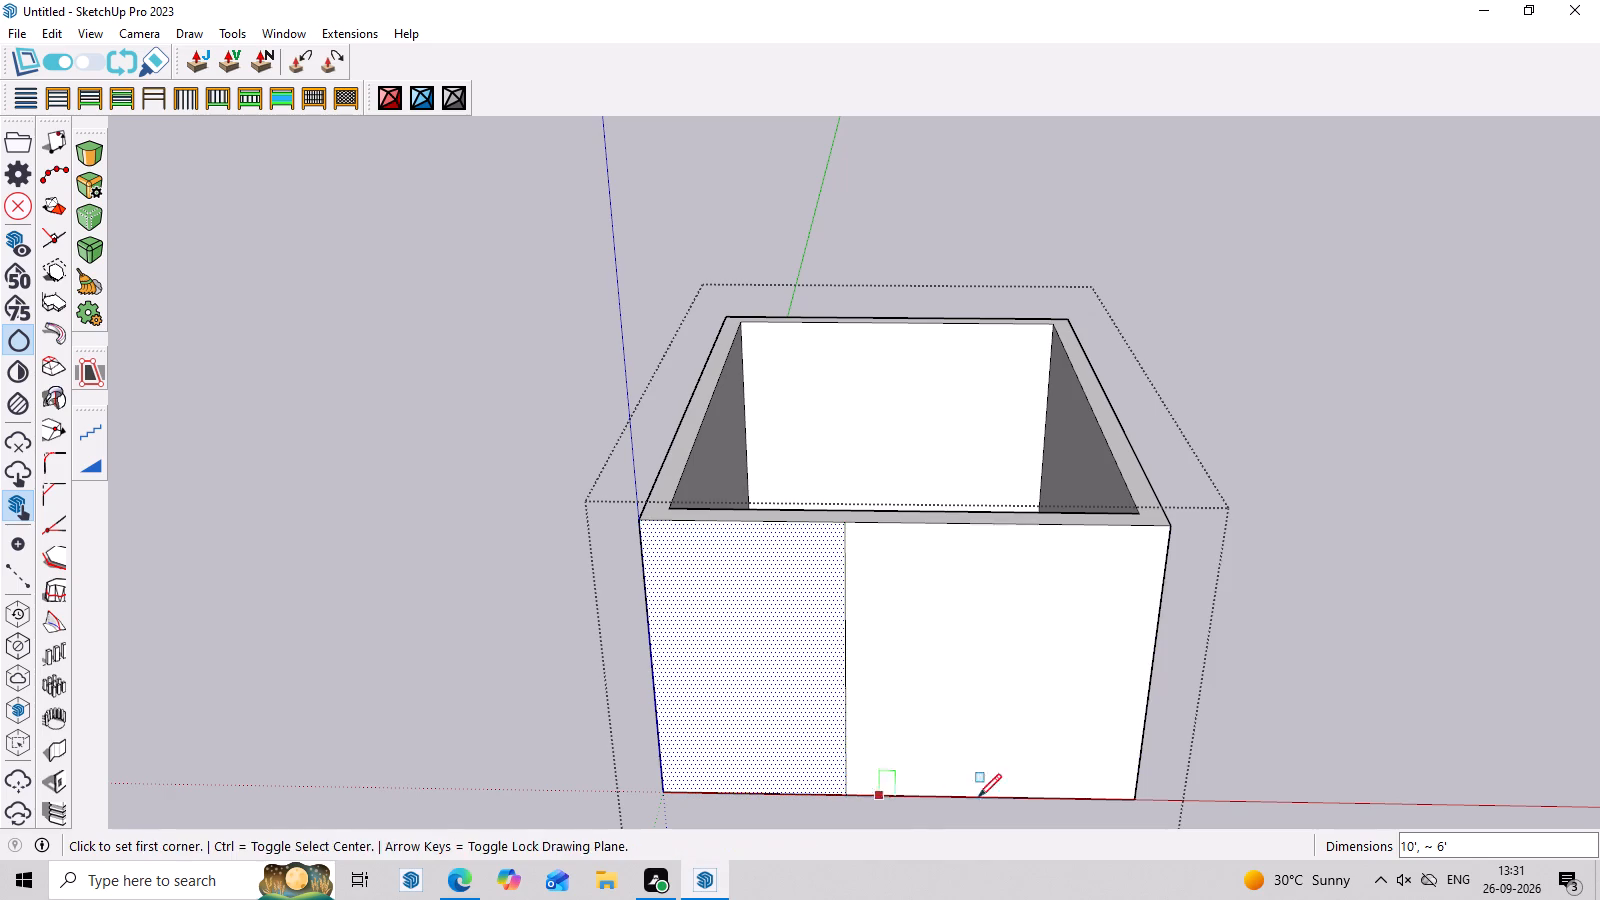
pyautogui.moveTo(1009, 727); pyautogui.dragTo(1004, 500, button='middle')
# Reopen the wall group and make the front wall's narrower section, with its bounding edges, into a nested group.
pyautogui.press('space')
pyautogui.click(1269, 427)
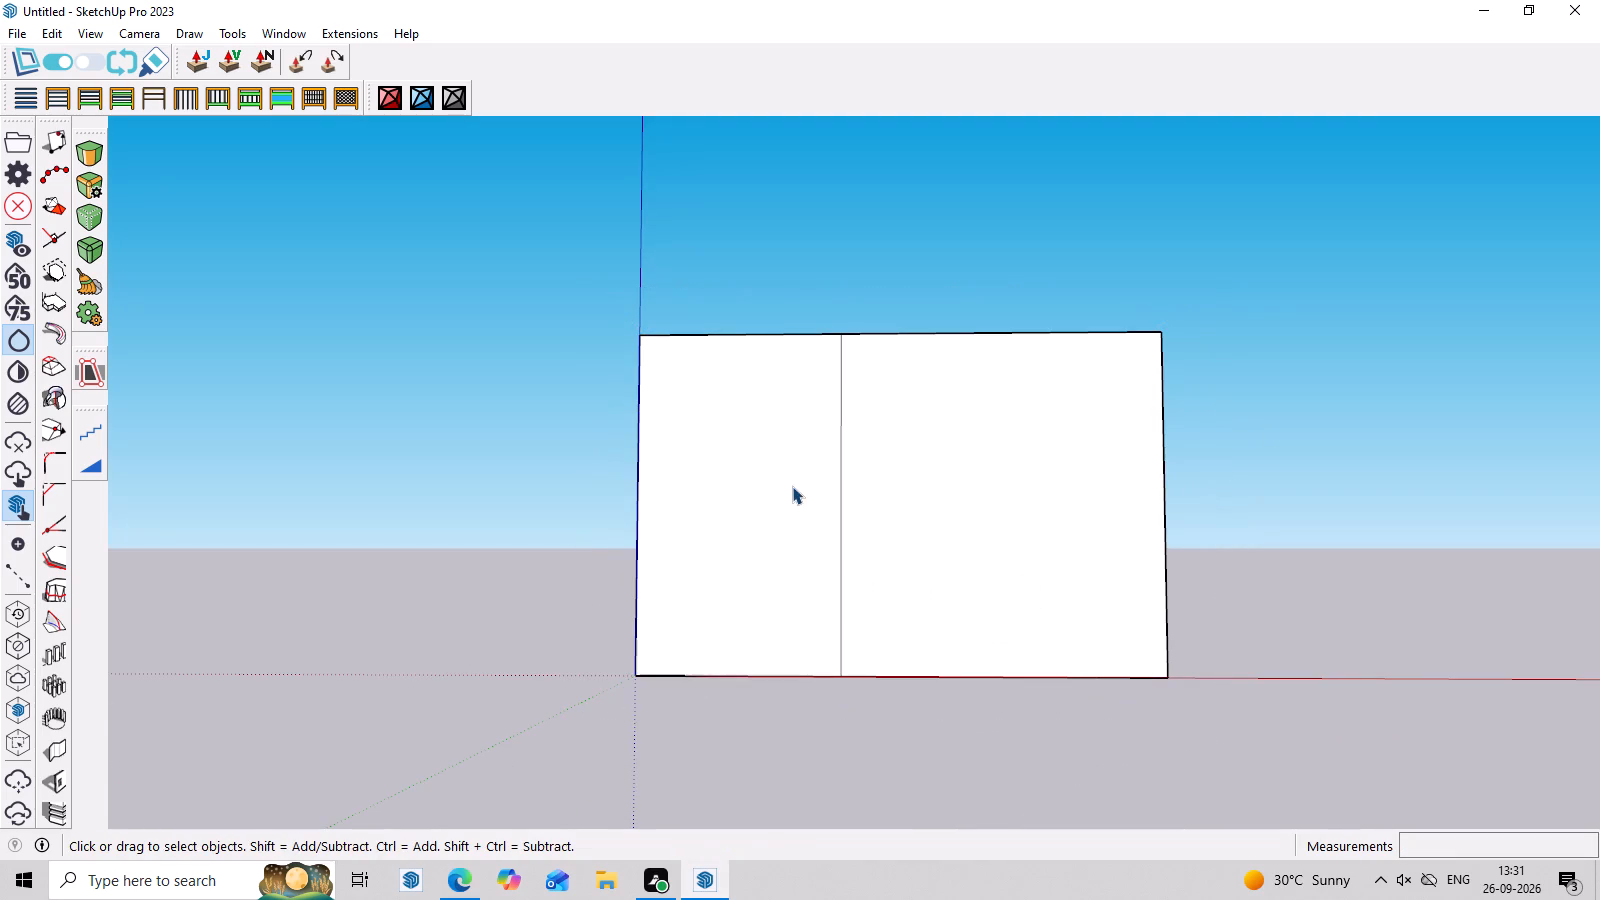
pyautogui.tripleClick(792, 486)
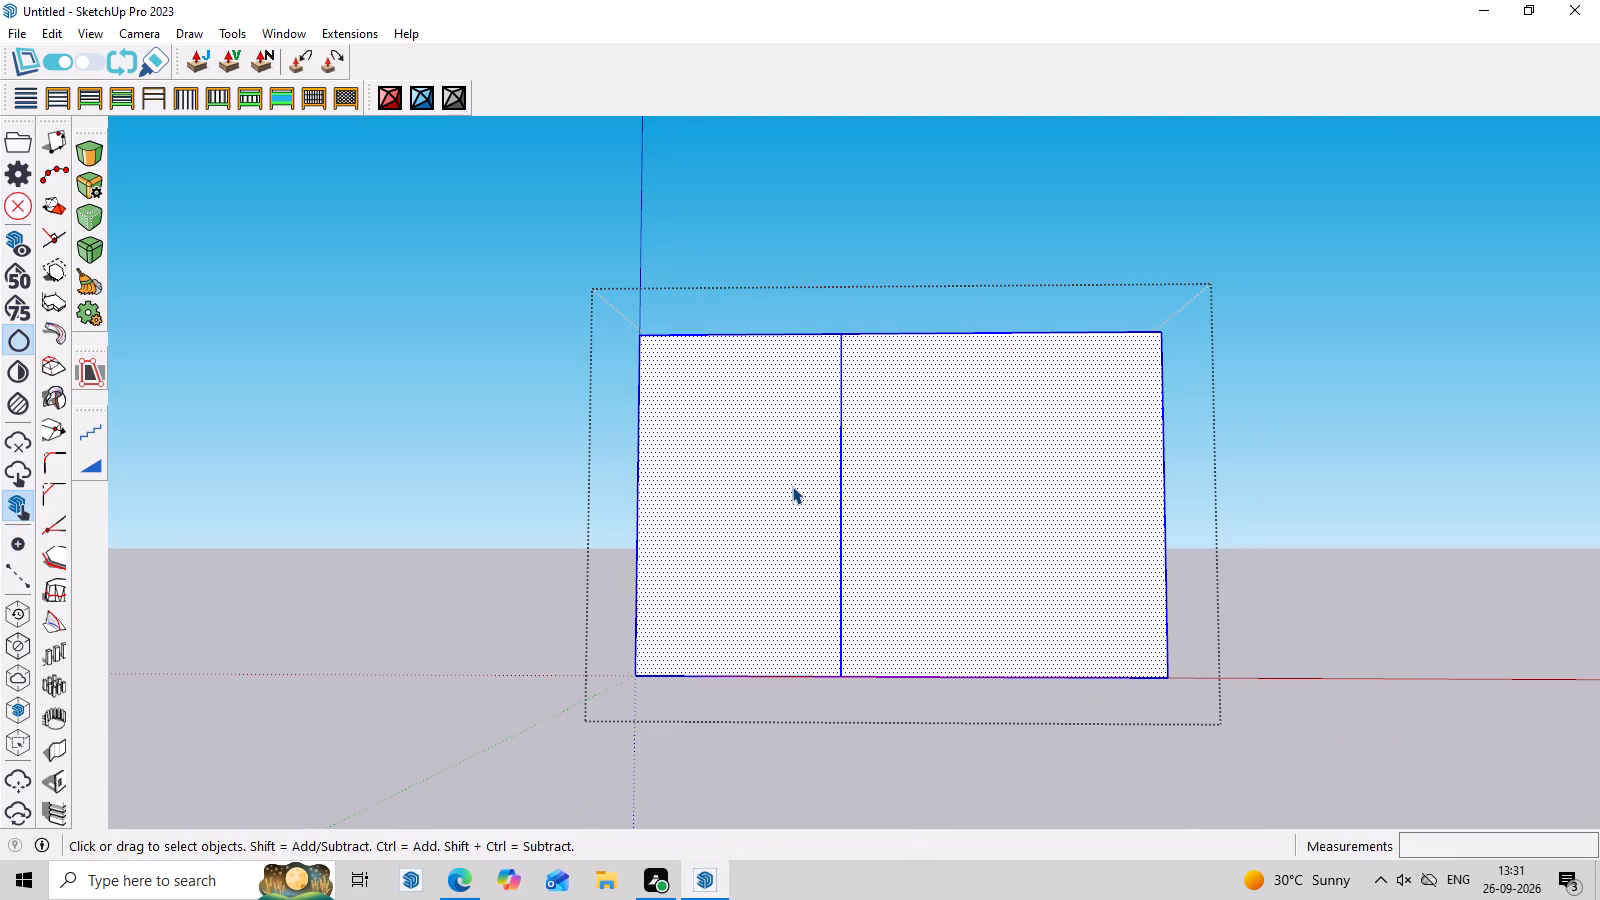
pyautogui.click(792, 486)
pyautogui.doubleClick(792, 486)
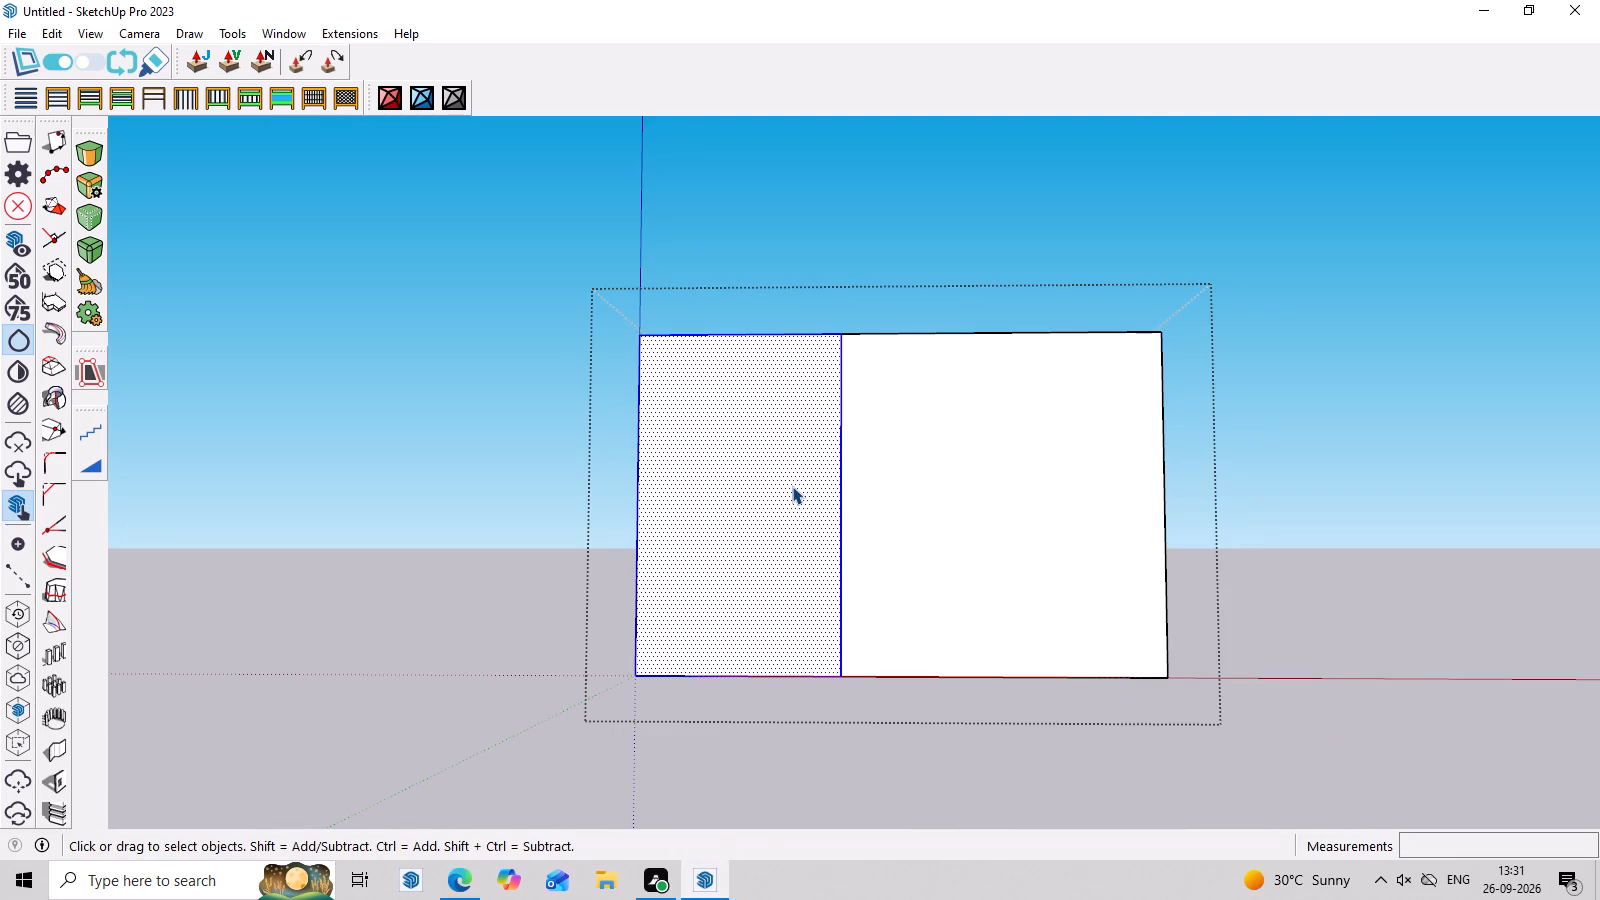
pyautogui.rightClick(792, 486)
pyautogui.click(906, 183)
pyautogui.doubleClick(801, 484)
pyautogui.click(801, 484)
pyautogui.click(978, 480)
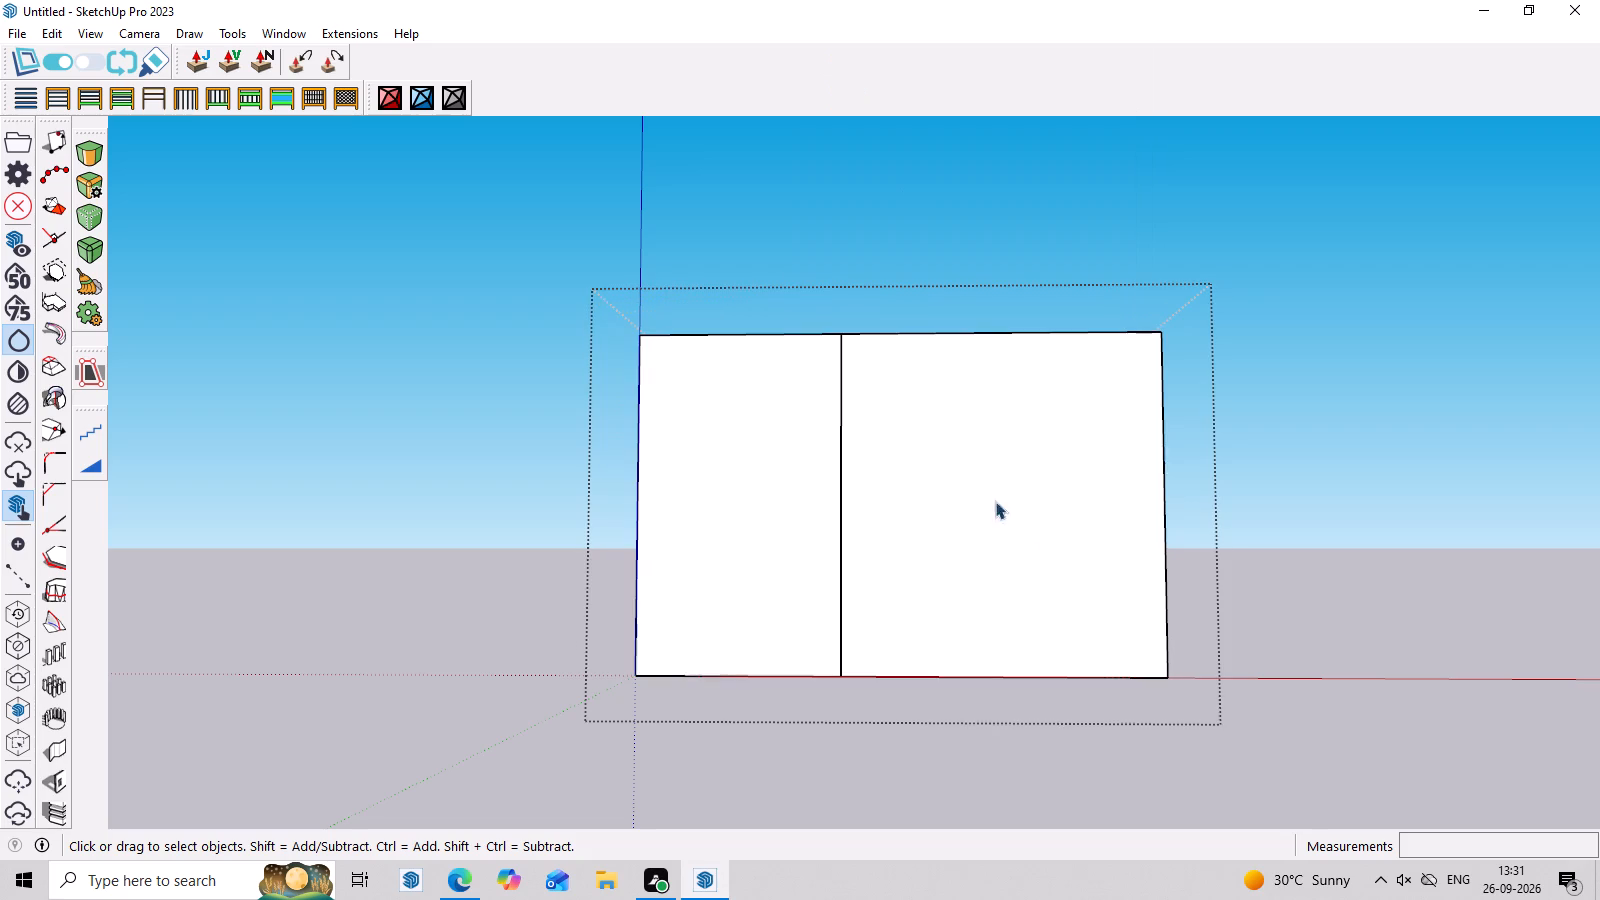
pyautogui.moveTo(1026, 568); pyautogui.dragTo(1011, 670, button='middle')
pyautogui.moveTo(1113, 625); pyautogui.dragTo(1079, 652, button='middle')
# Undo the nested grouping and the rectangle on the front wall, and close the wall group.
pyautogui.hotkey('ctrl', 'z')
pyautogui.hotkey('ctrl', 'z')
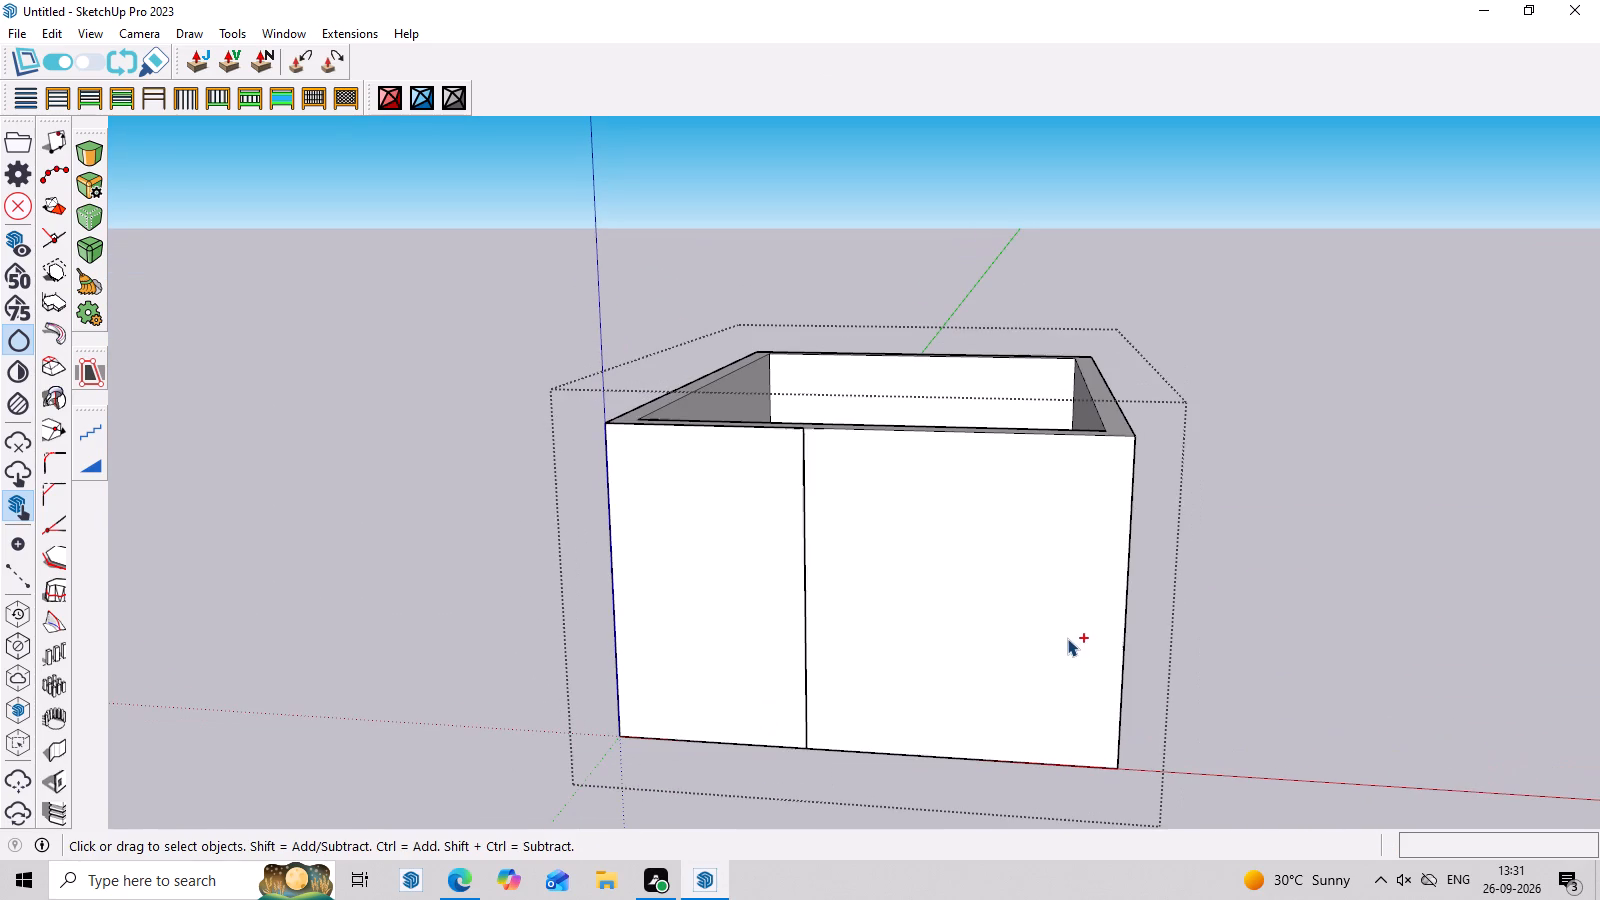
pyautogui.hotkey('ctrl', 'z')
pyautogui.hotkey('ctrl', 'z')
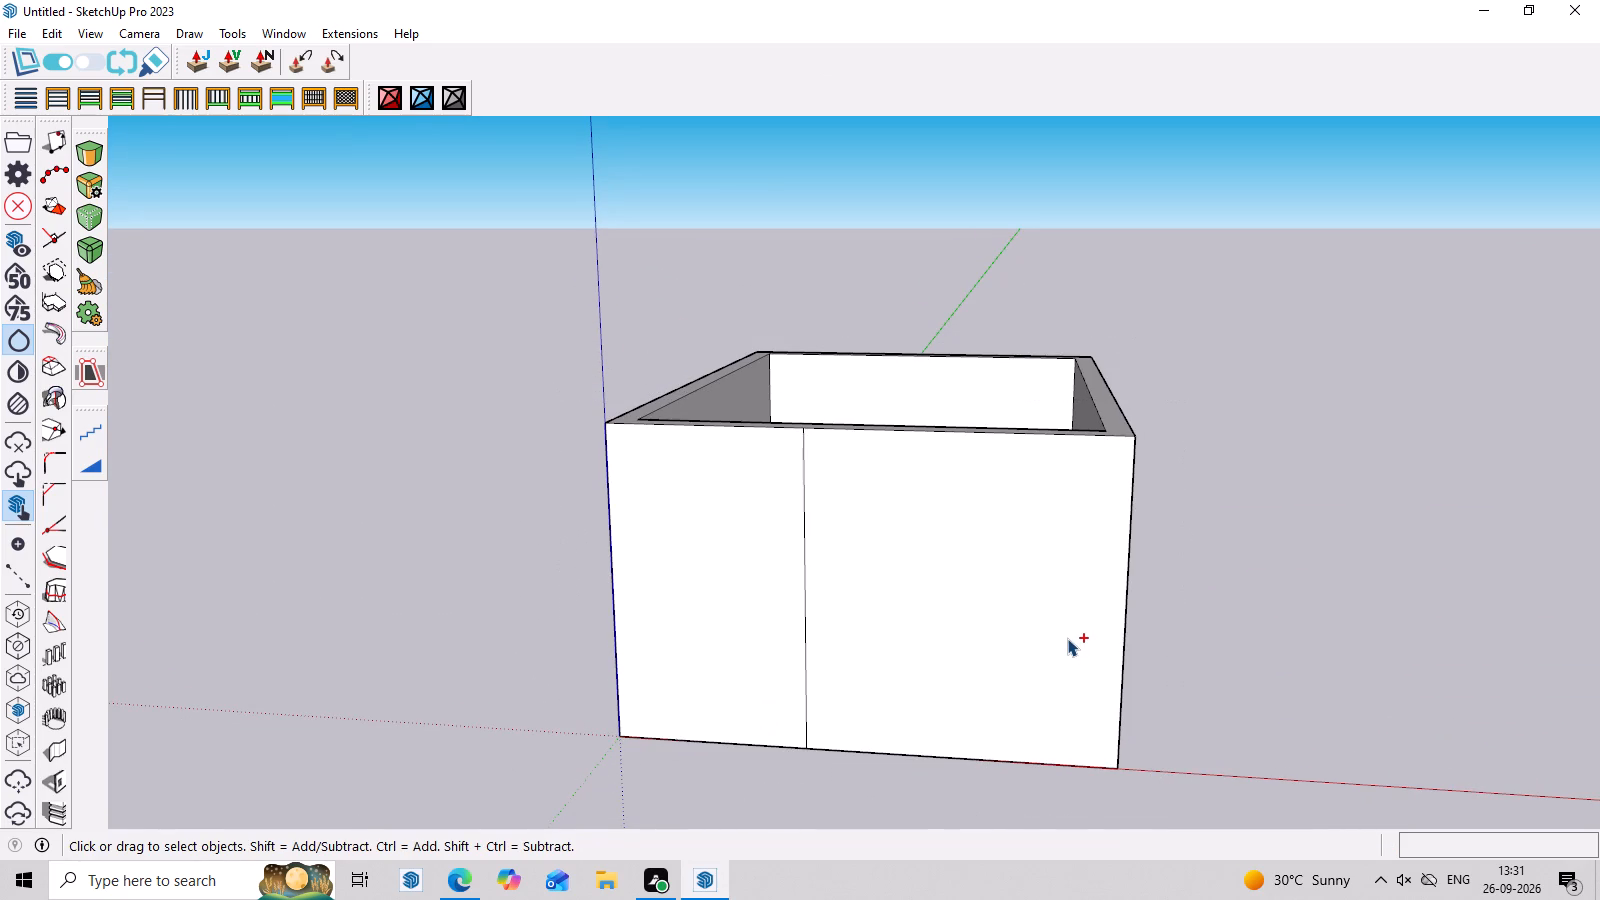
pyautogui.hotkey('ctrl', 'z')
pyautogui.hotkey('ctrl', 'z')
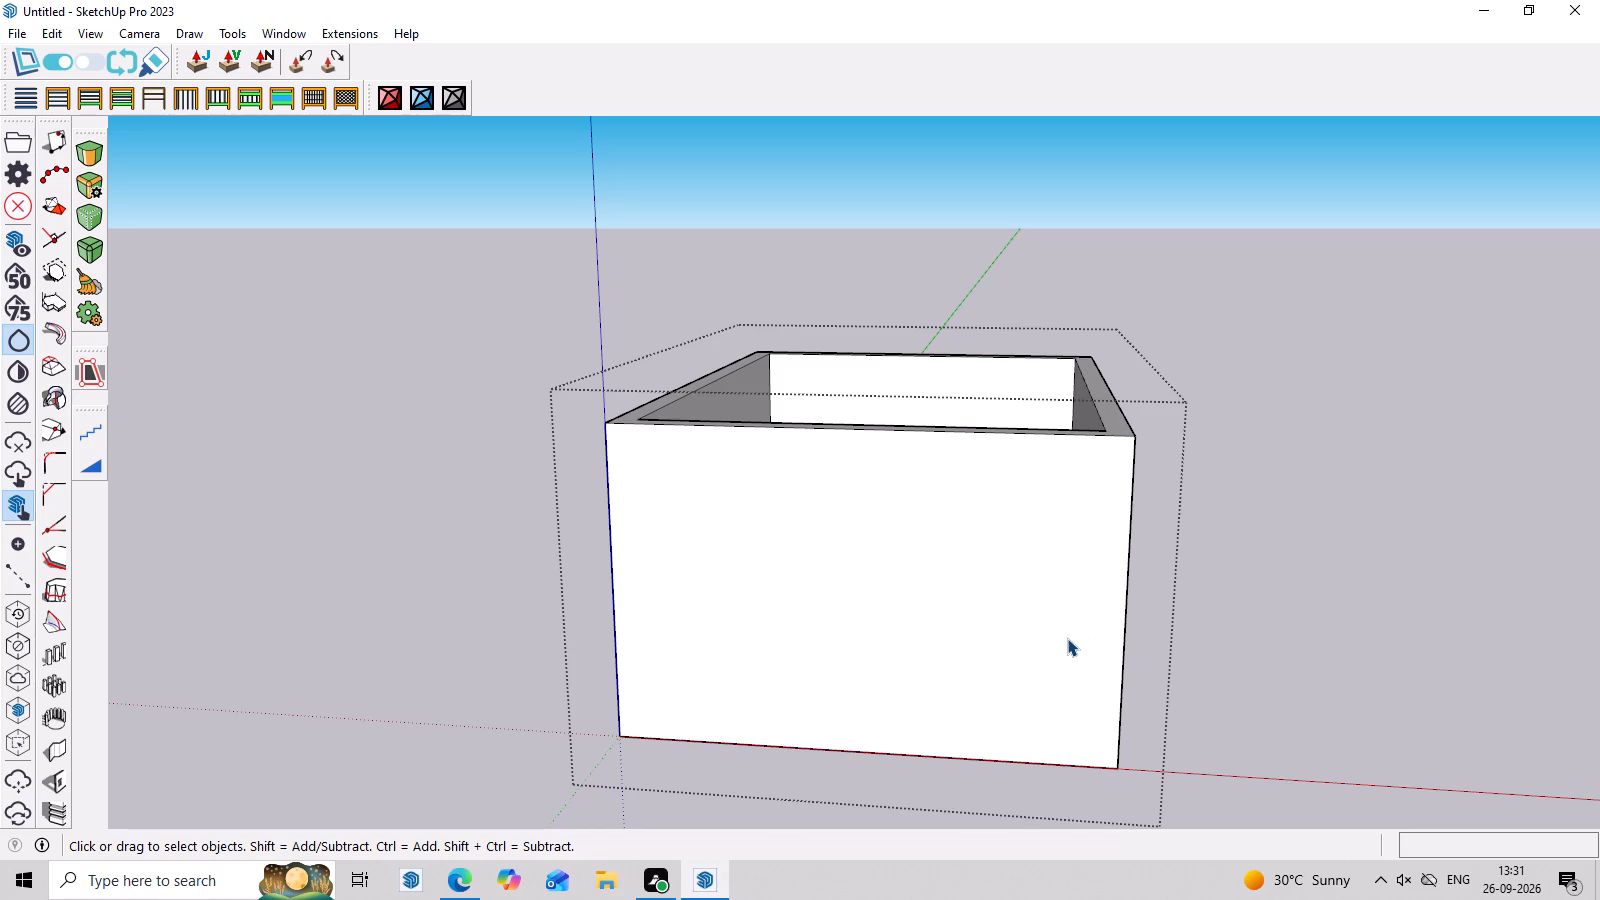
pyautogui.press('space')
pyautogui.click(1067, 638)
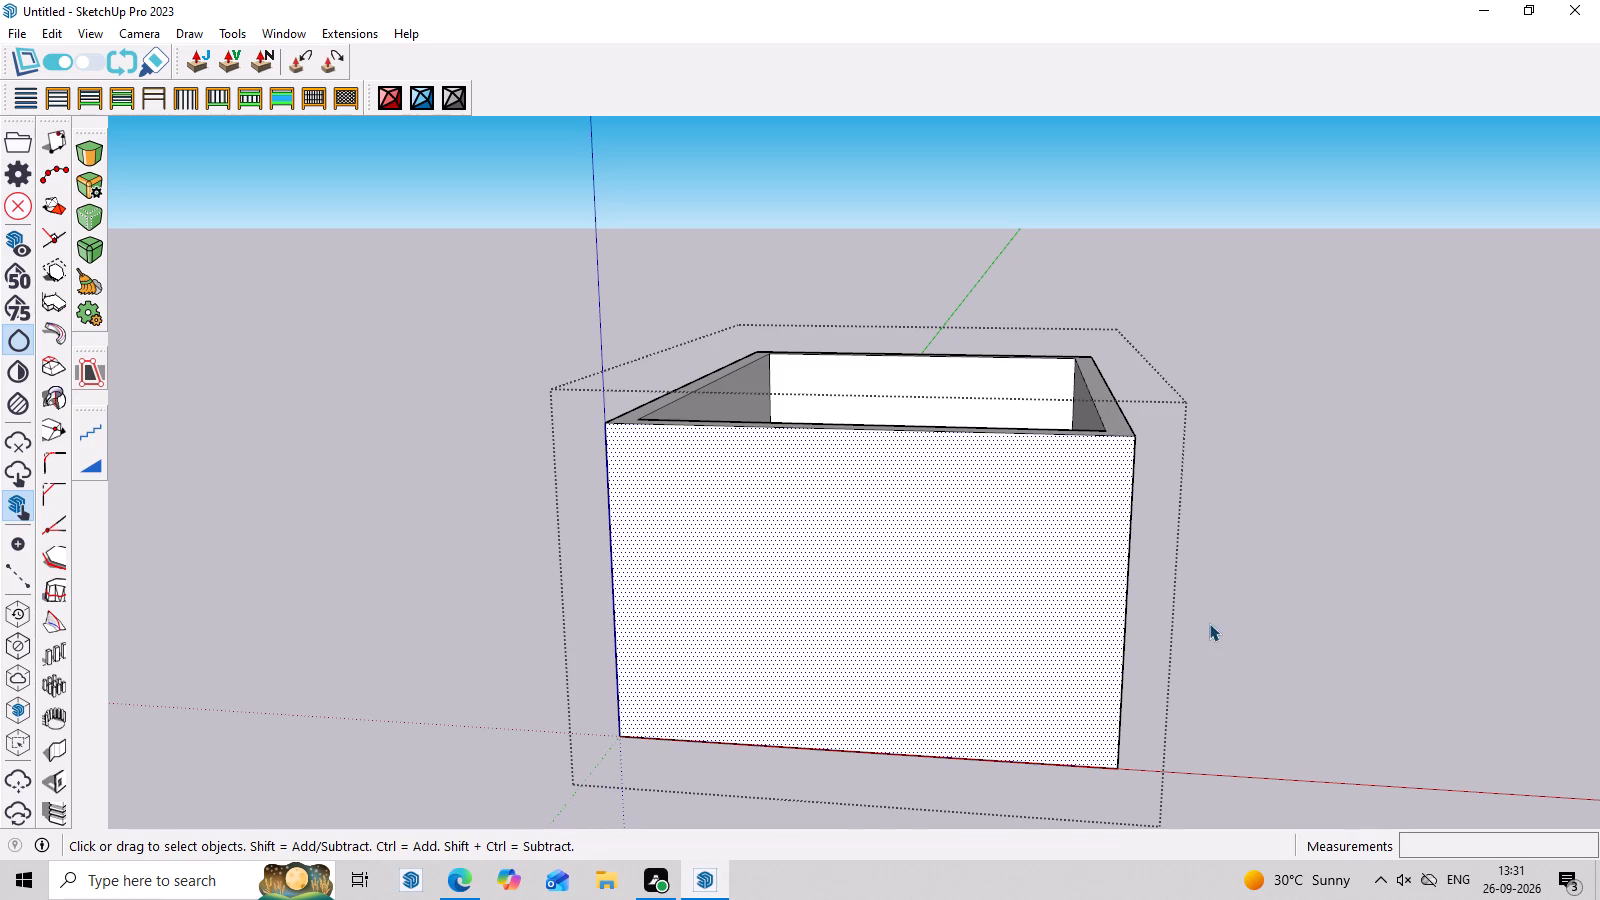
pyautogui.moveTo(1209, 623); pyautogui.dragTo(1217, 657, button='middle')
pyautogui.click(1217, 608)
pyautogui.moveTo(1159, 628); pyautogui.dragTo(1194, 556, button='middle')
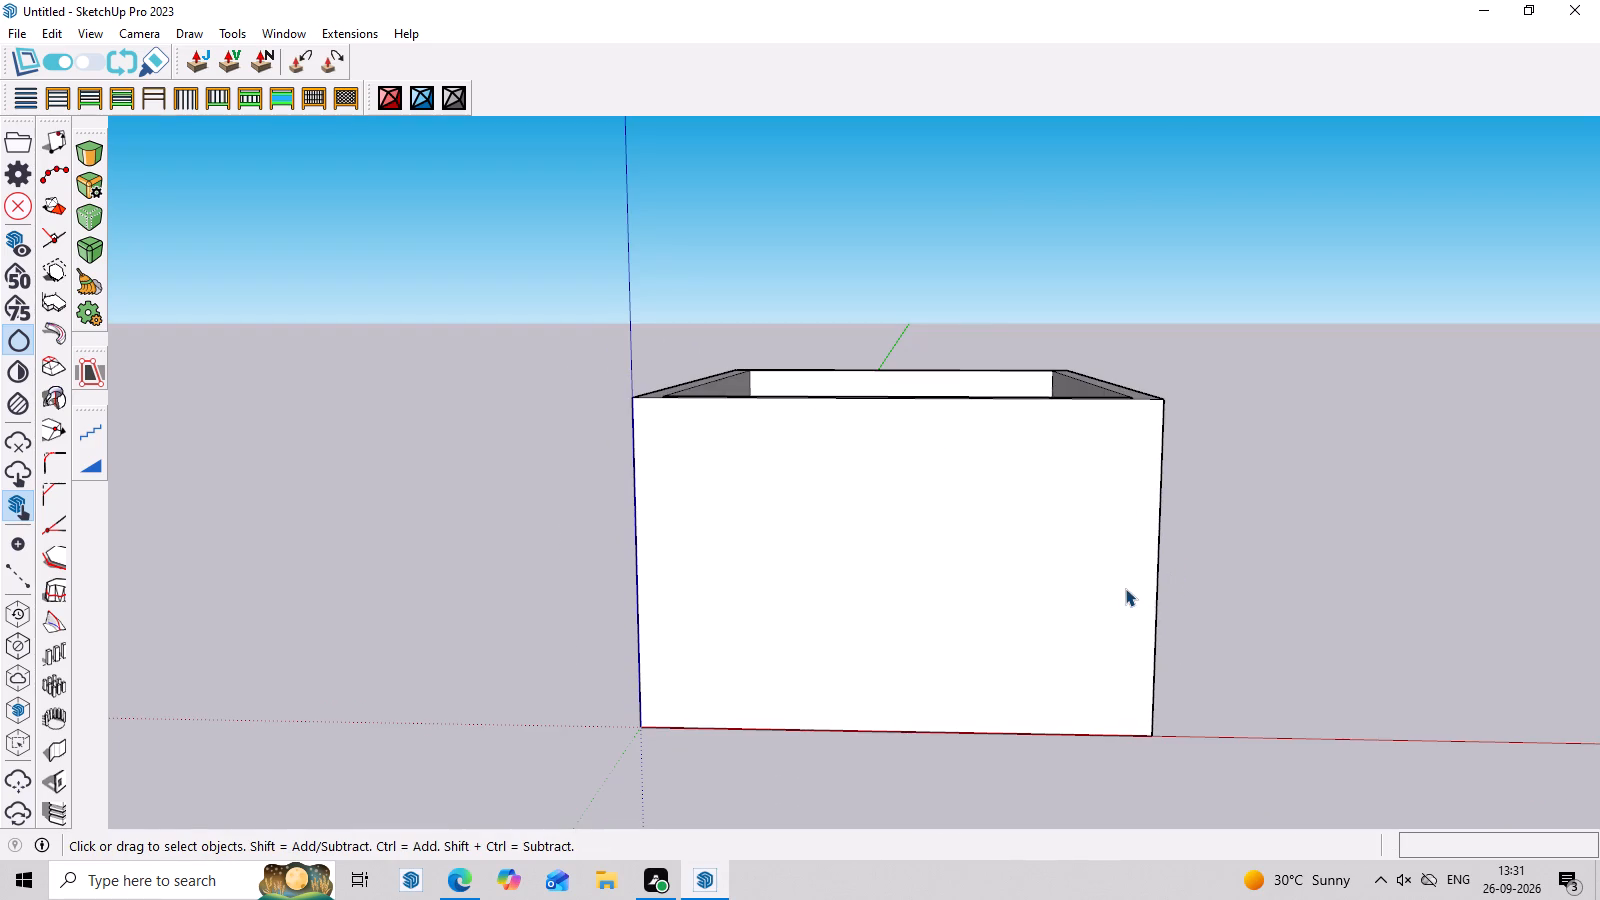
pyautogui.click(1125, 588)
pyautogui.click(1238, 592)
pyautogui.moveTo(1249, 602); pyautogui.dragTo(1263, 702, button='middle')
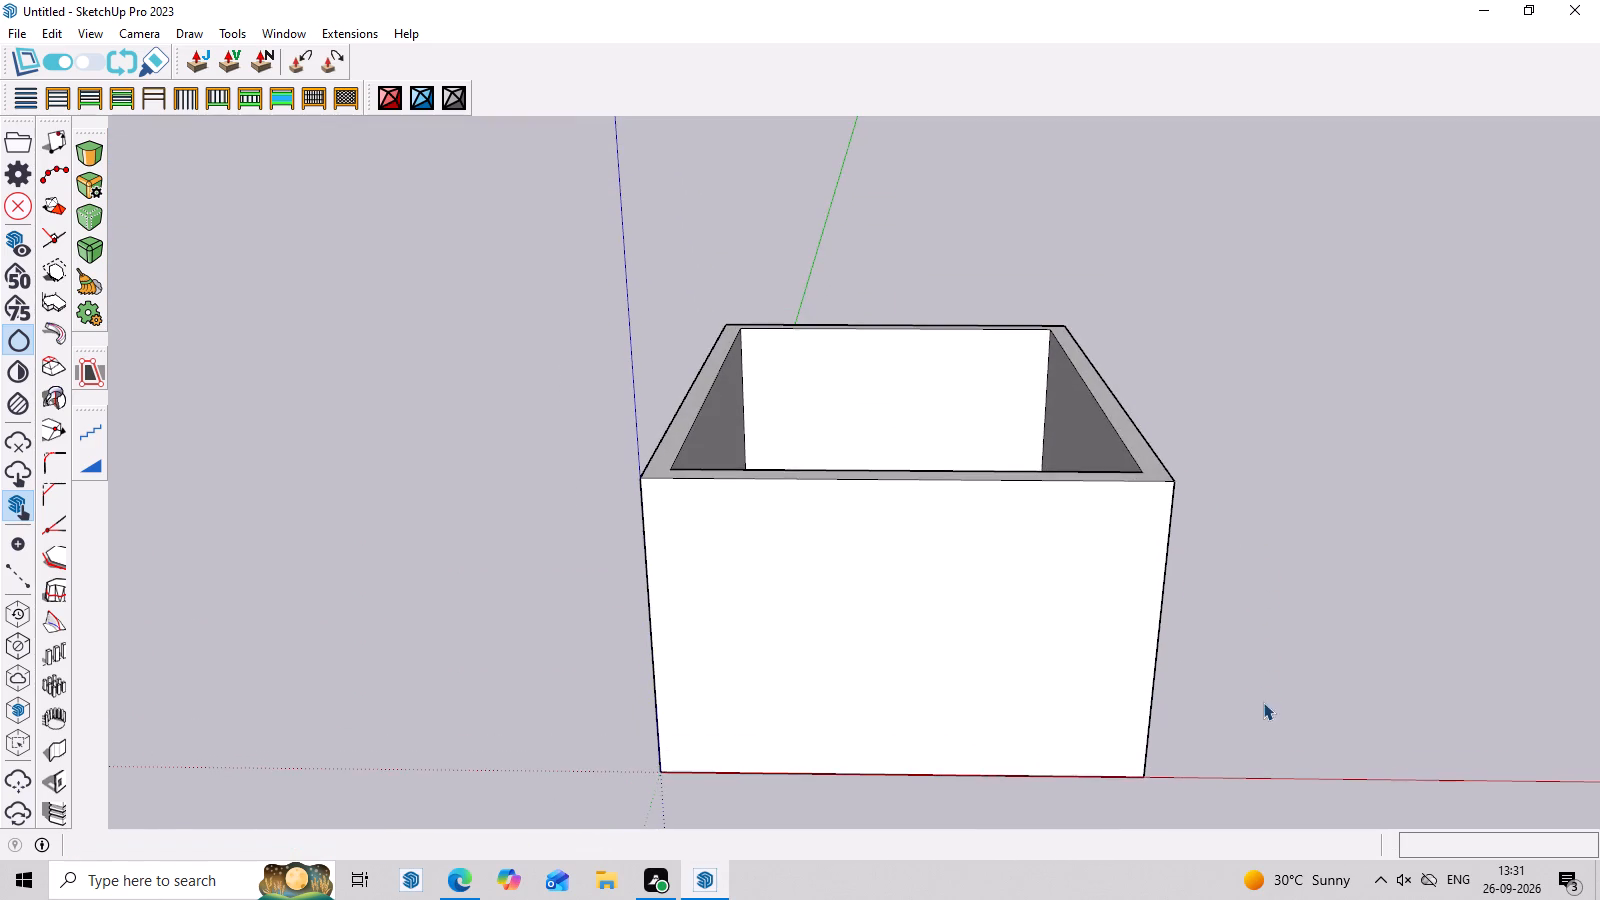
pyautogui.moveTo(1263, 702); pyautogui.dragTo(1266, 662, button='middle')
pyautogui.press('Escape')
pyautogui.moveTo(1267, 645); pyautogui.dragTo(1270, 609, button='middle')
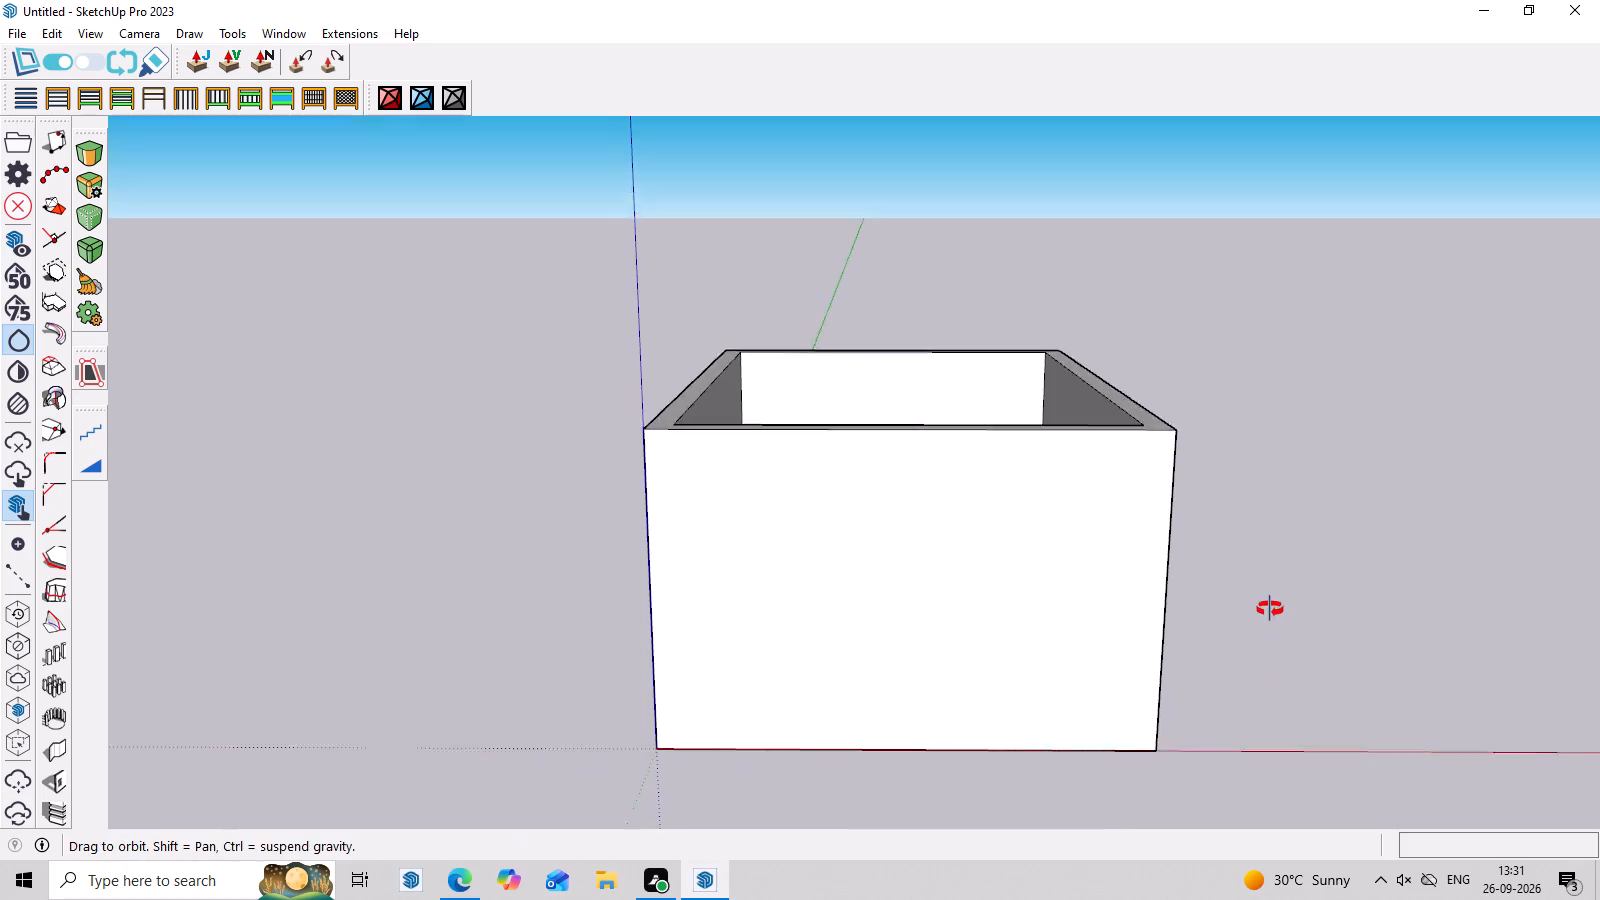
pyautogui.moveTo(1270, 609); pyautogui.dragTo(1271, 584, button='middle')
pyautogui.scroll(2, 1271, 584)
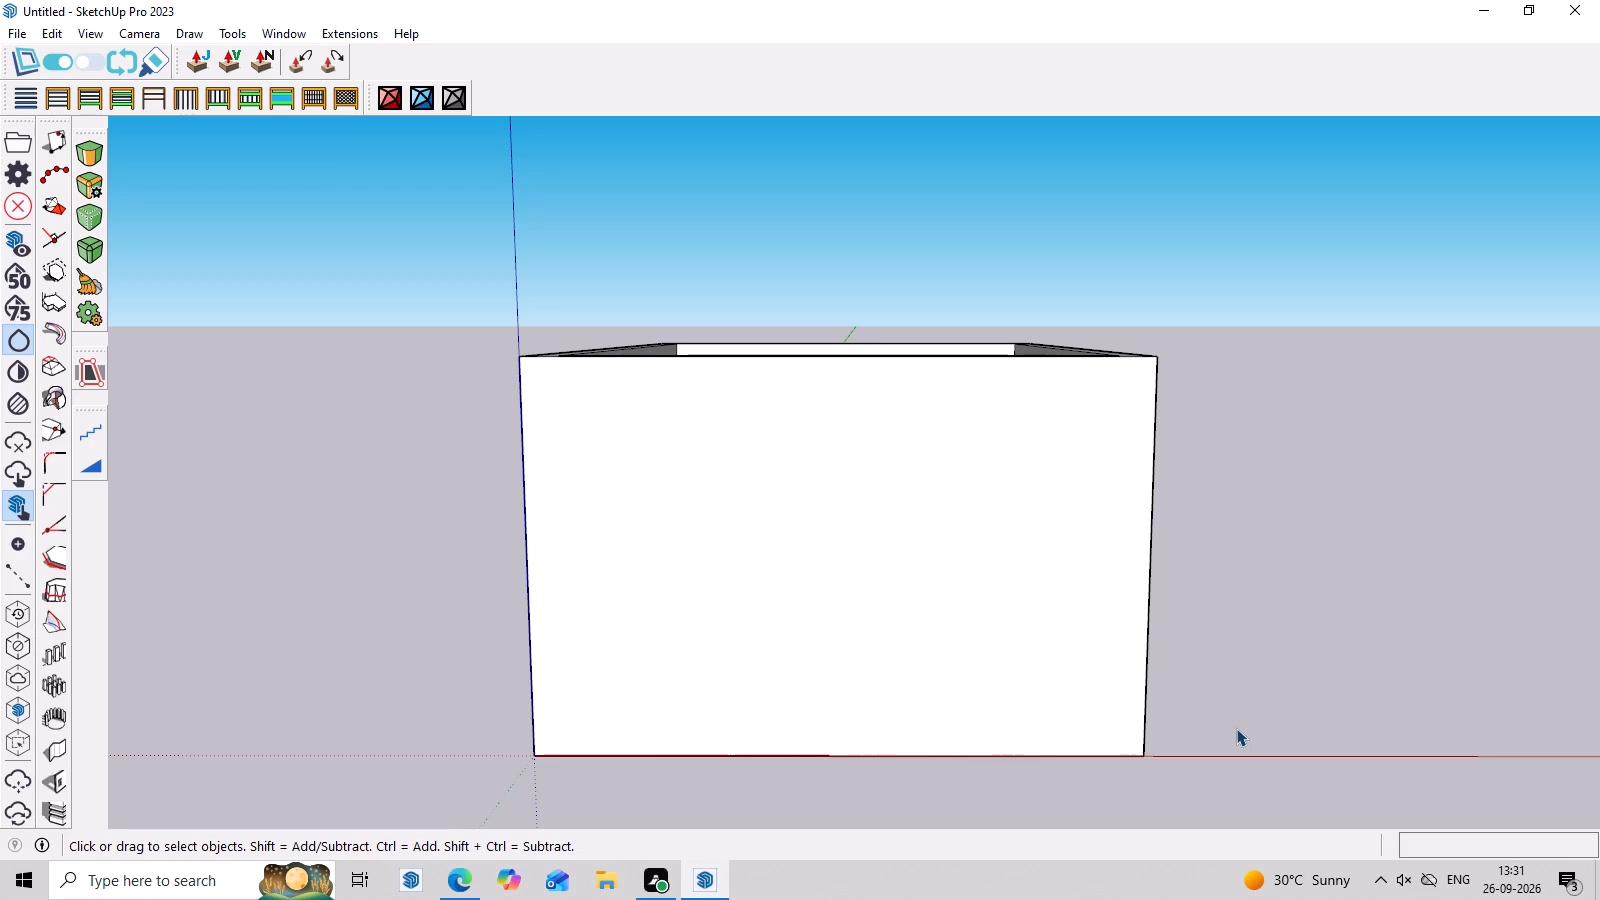
# Turn on the back edges display to show the room's hidden edges as dashed lines.
pyautogui.press('k')
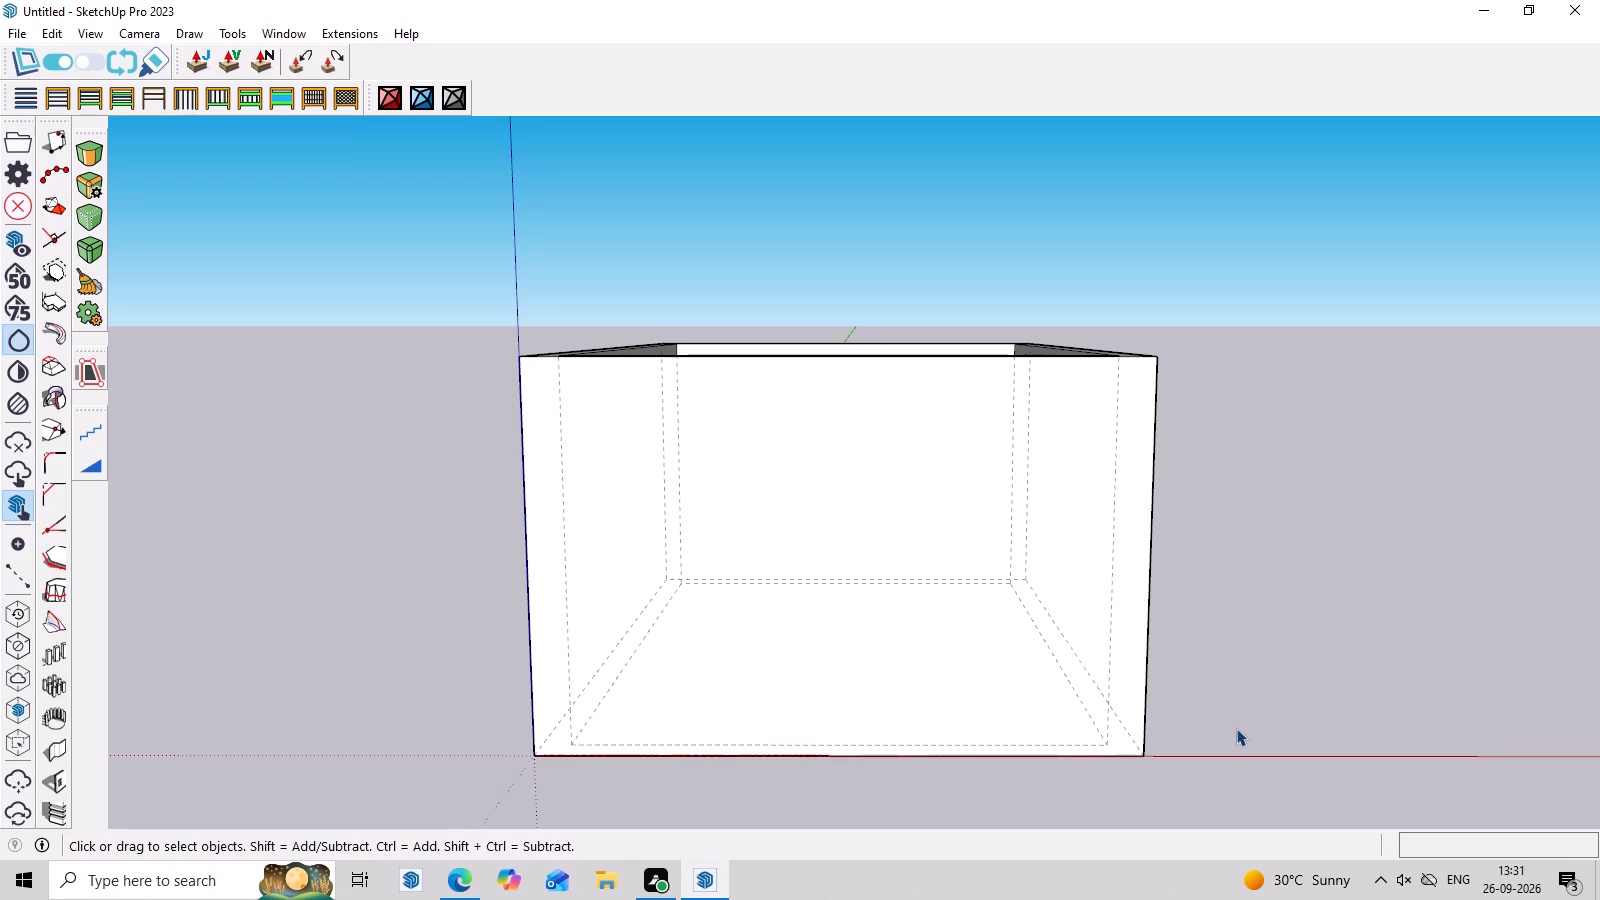
pyautogui.moveTo(1197, 699); pyautogui.dragTo(1197, 769, button='middle')
pyautogui.scroll(2, 1194, 761)
pyautogui.scroll(-2, 1194, 760)
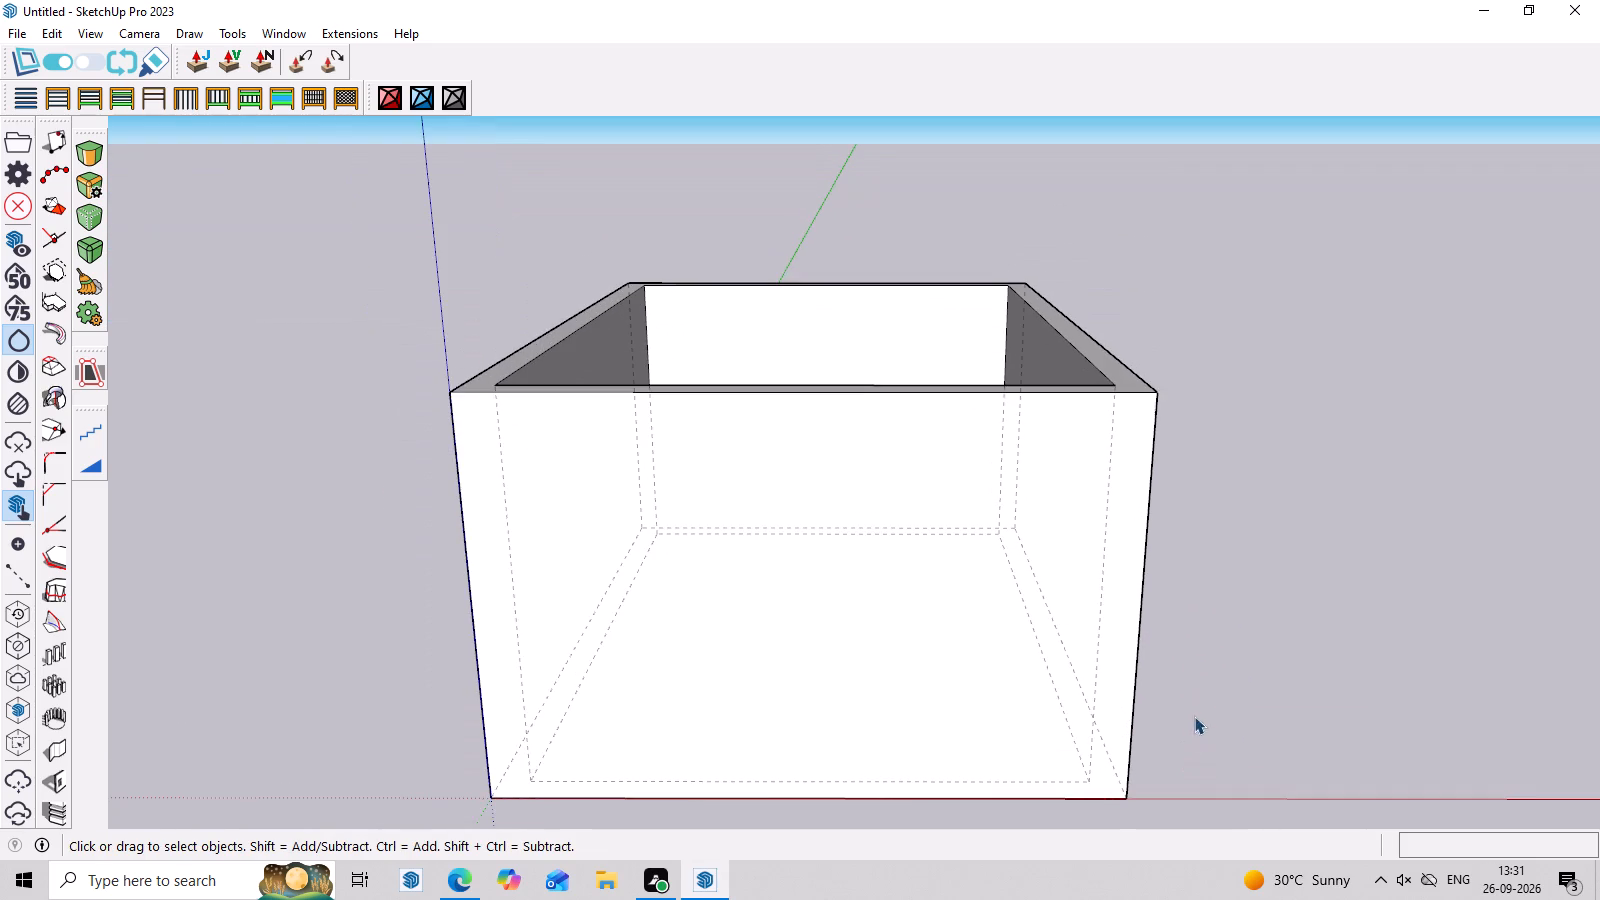
pyautogui.moveTo(1195, 715); pyautogui.dragTo(1197, 748, button='middle')
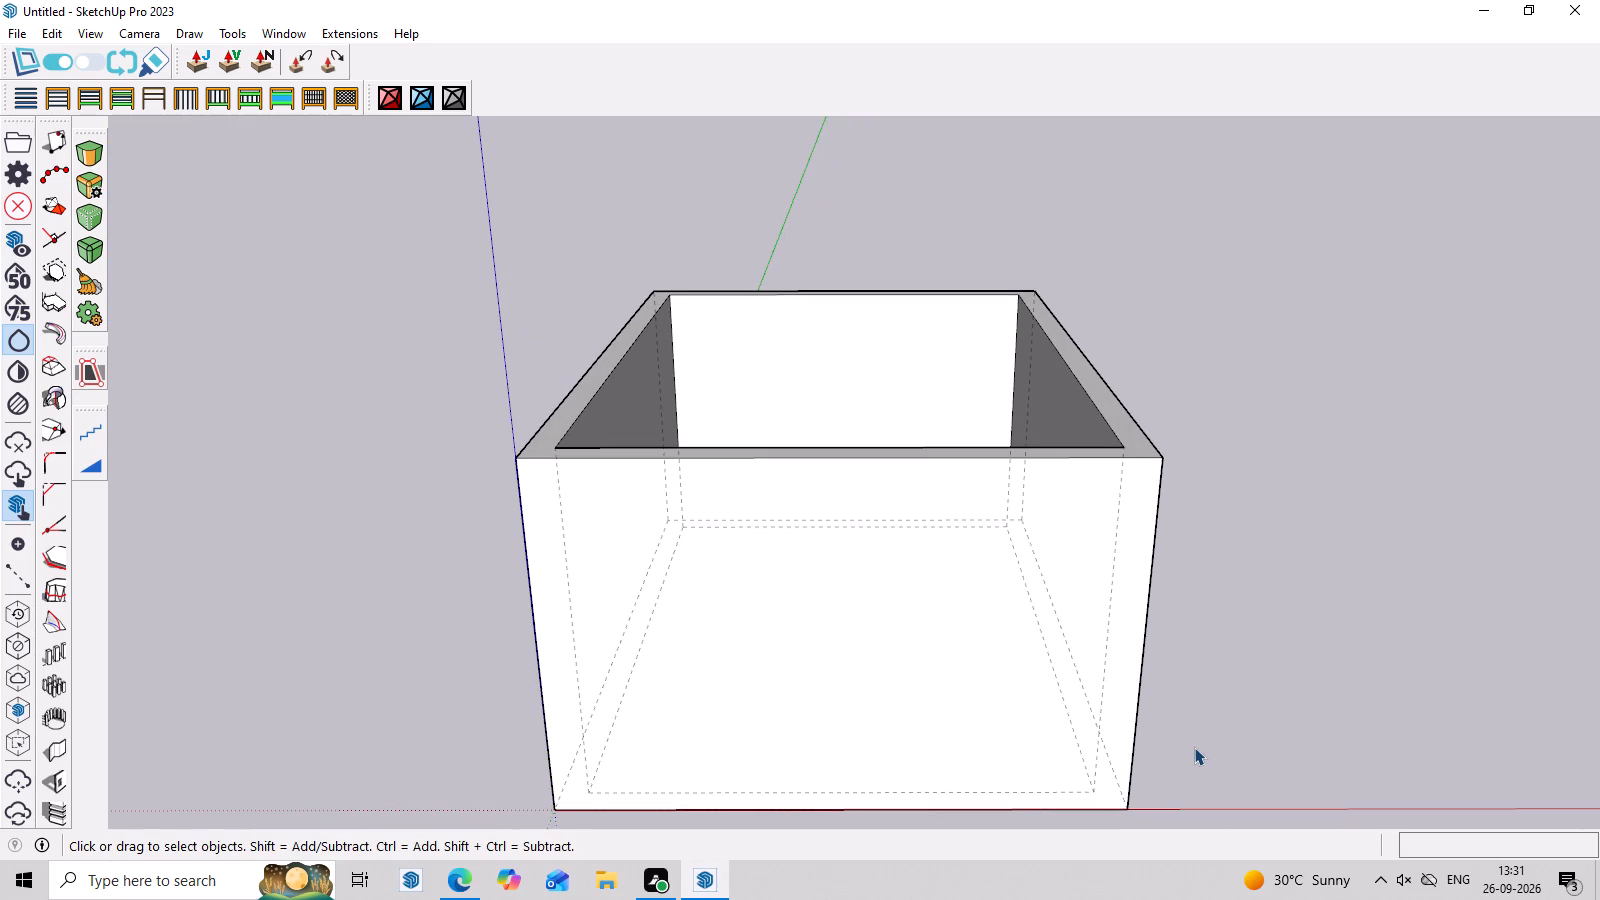
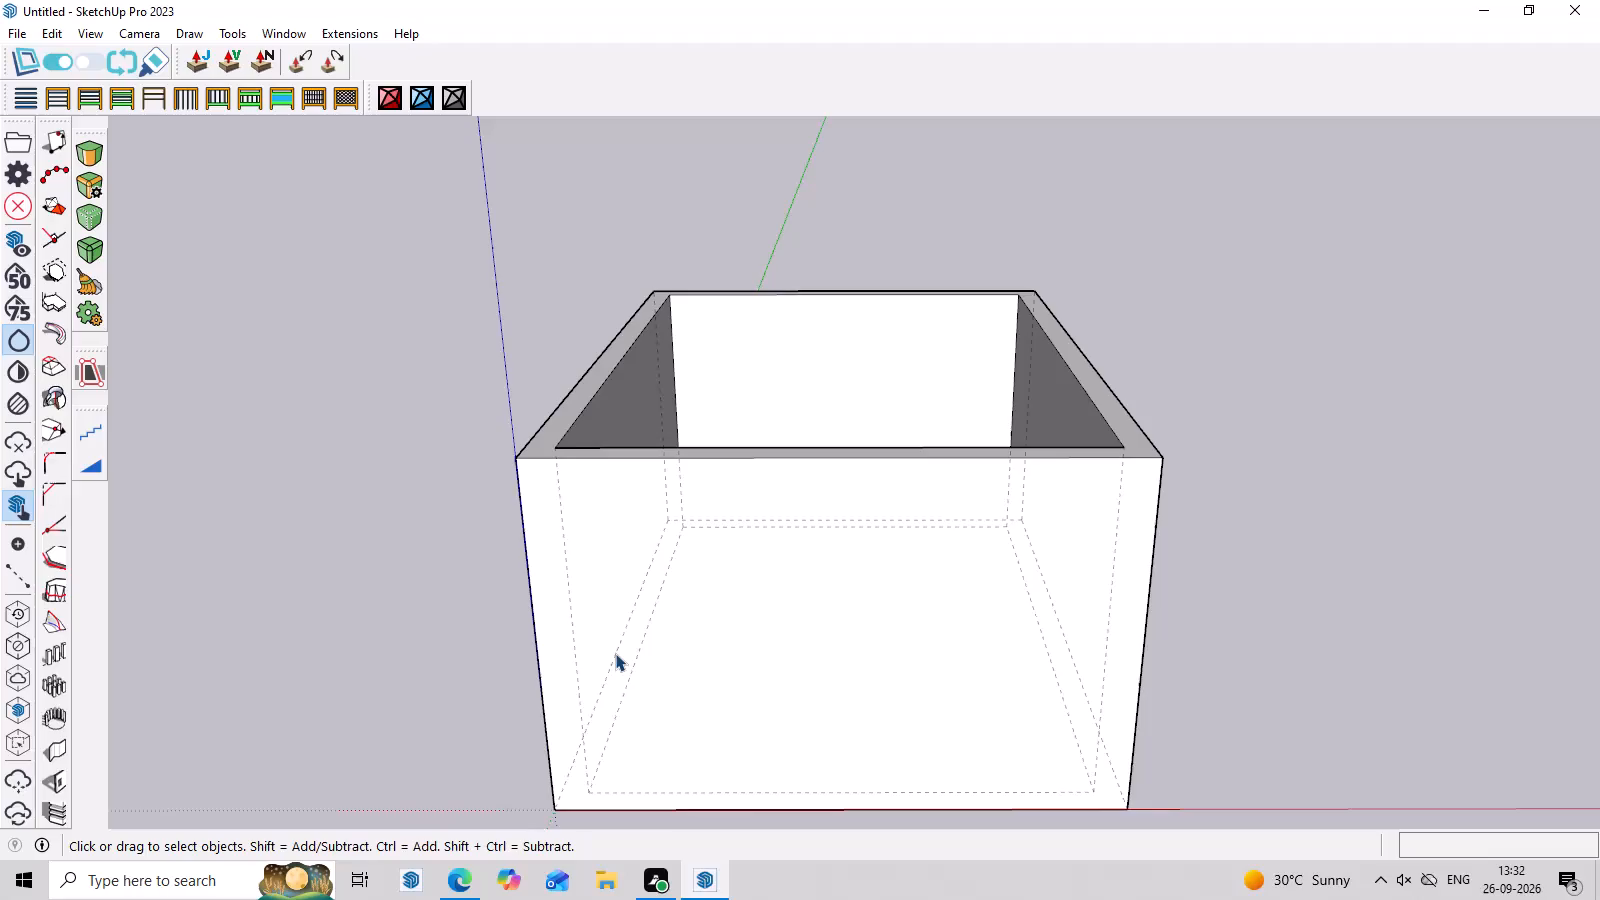
# Draw a 9" deep rectangle across the front wall's thickness at floor level, near the end away from the blue axis.
pyautogui.moveTo(786, 546); pyautogui.dragTo(787, 571, button='middle')
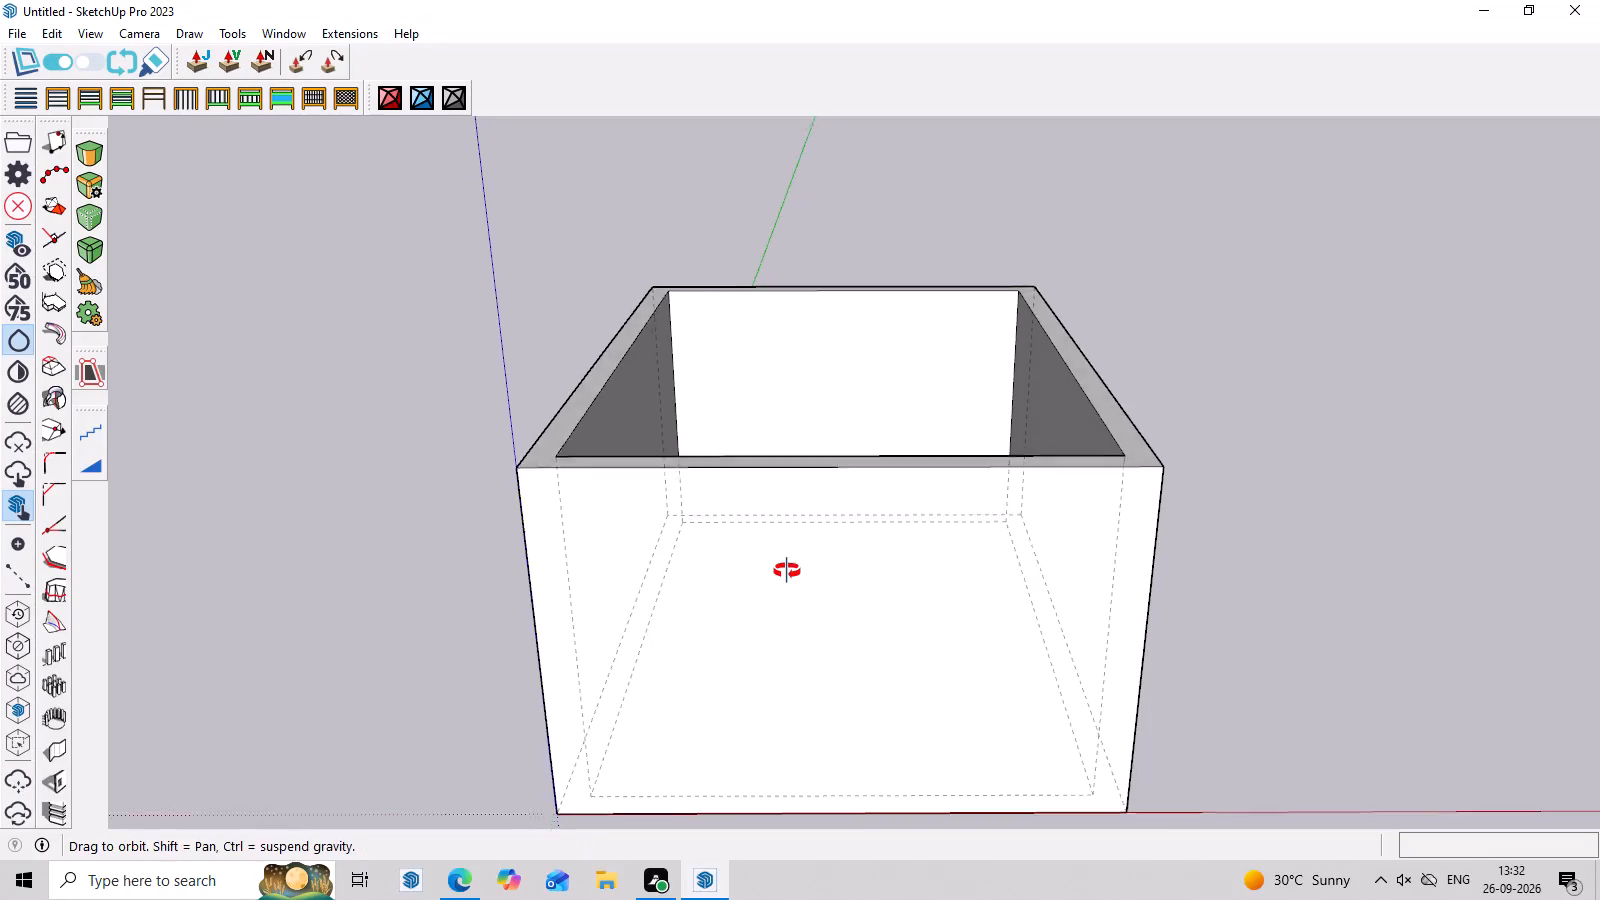
pyautogui.moveTo(787, 571); pyautogui.dragTo(787, 591, button='middle')
pyautogui.scroll(2, 774, 583)
pyautogui.scroll(-9, 766, 556)
pyautogui.moveTo(924, 501); pyautogui.dragTo(948, 735, button='middle')
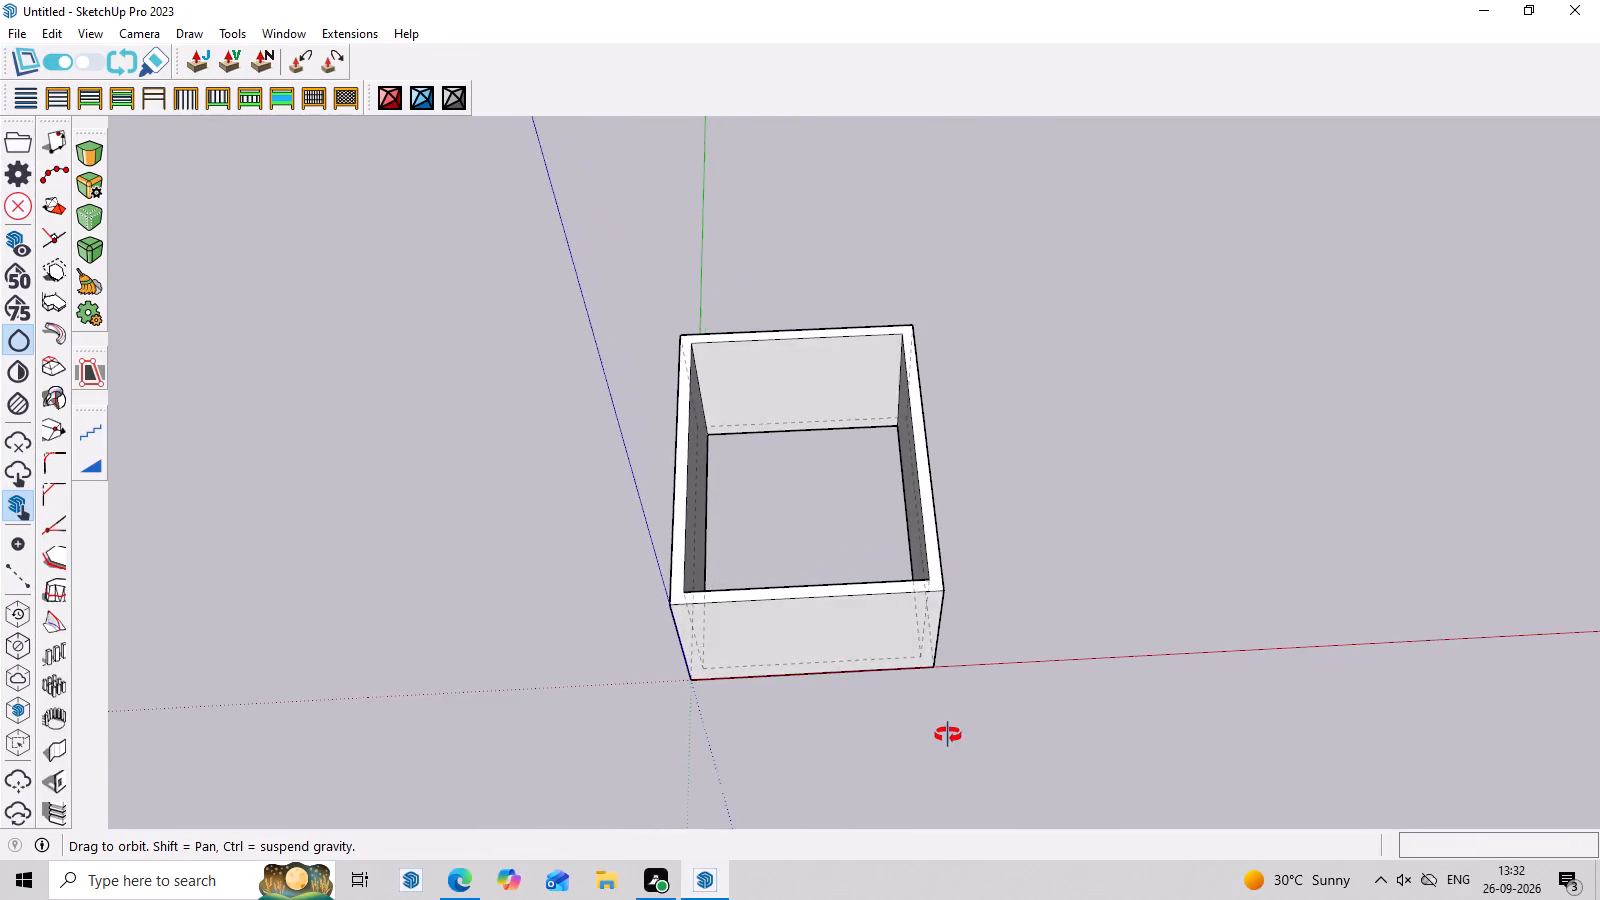
pyautogui.moveTo(948, 735); pyautogui.dragTo(927, 648, button='middle')
pyautogui.scroll(7, 923, 638)
pyautogui.moveTo(951, 645); pyautogui.dragTo(953, 523, button='middle')
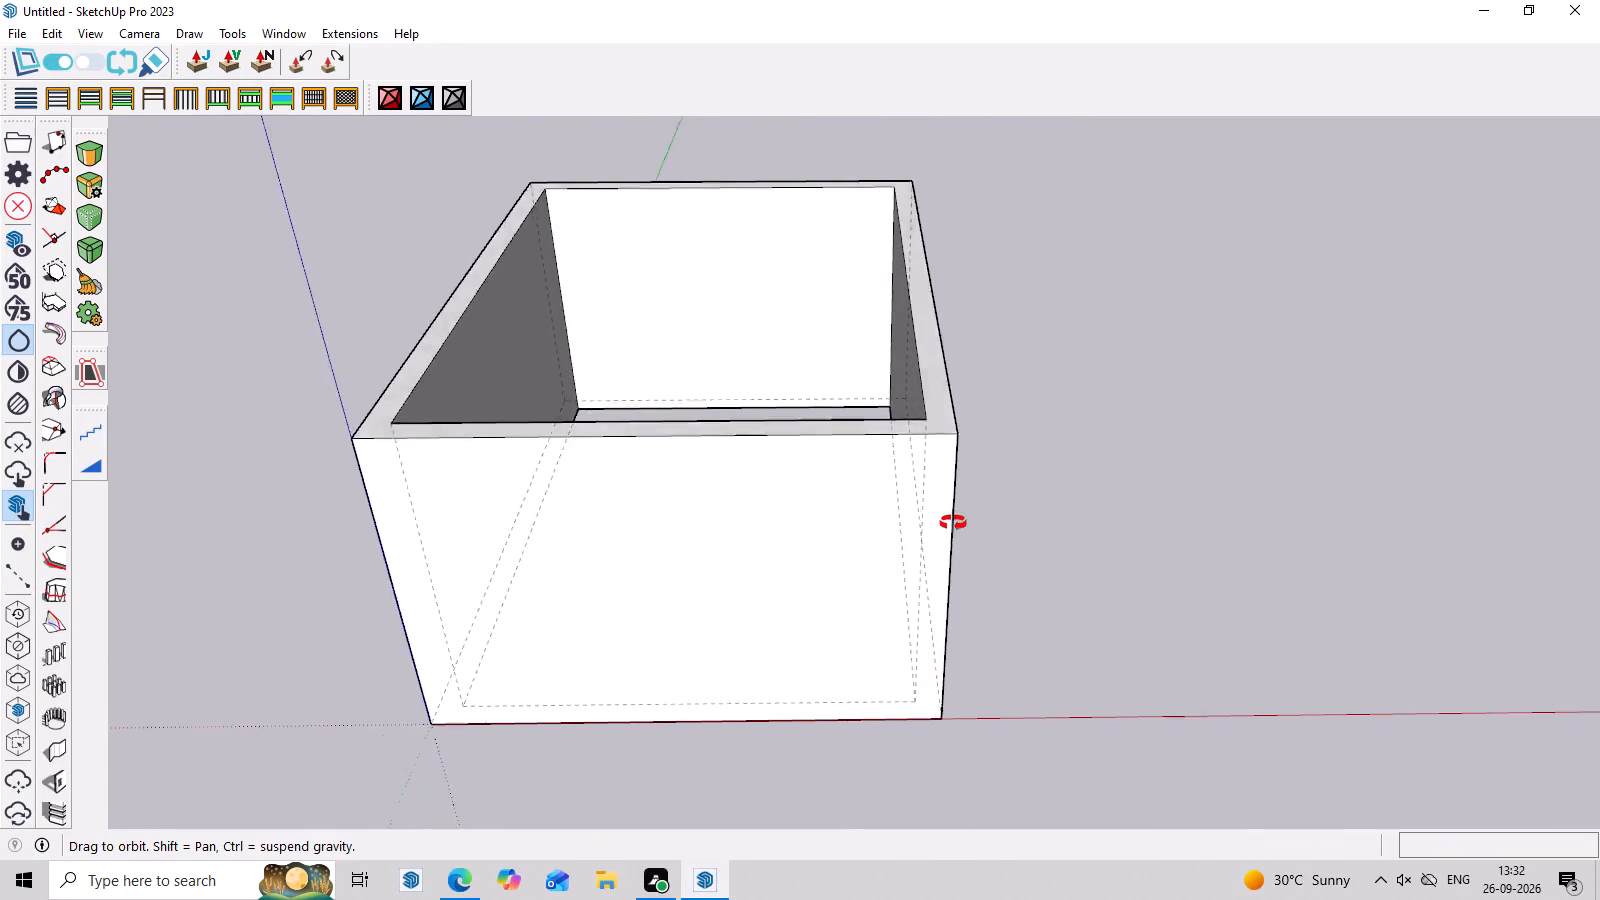
pyautogui.moveTo(953, 523); pyautogui.dragTo(968, 641, button='middle')
pyautogui.scroll(2, 921, 709)
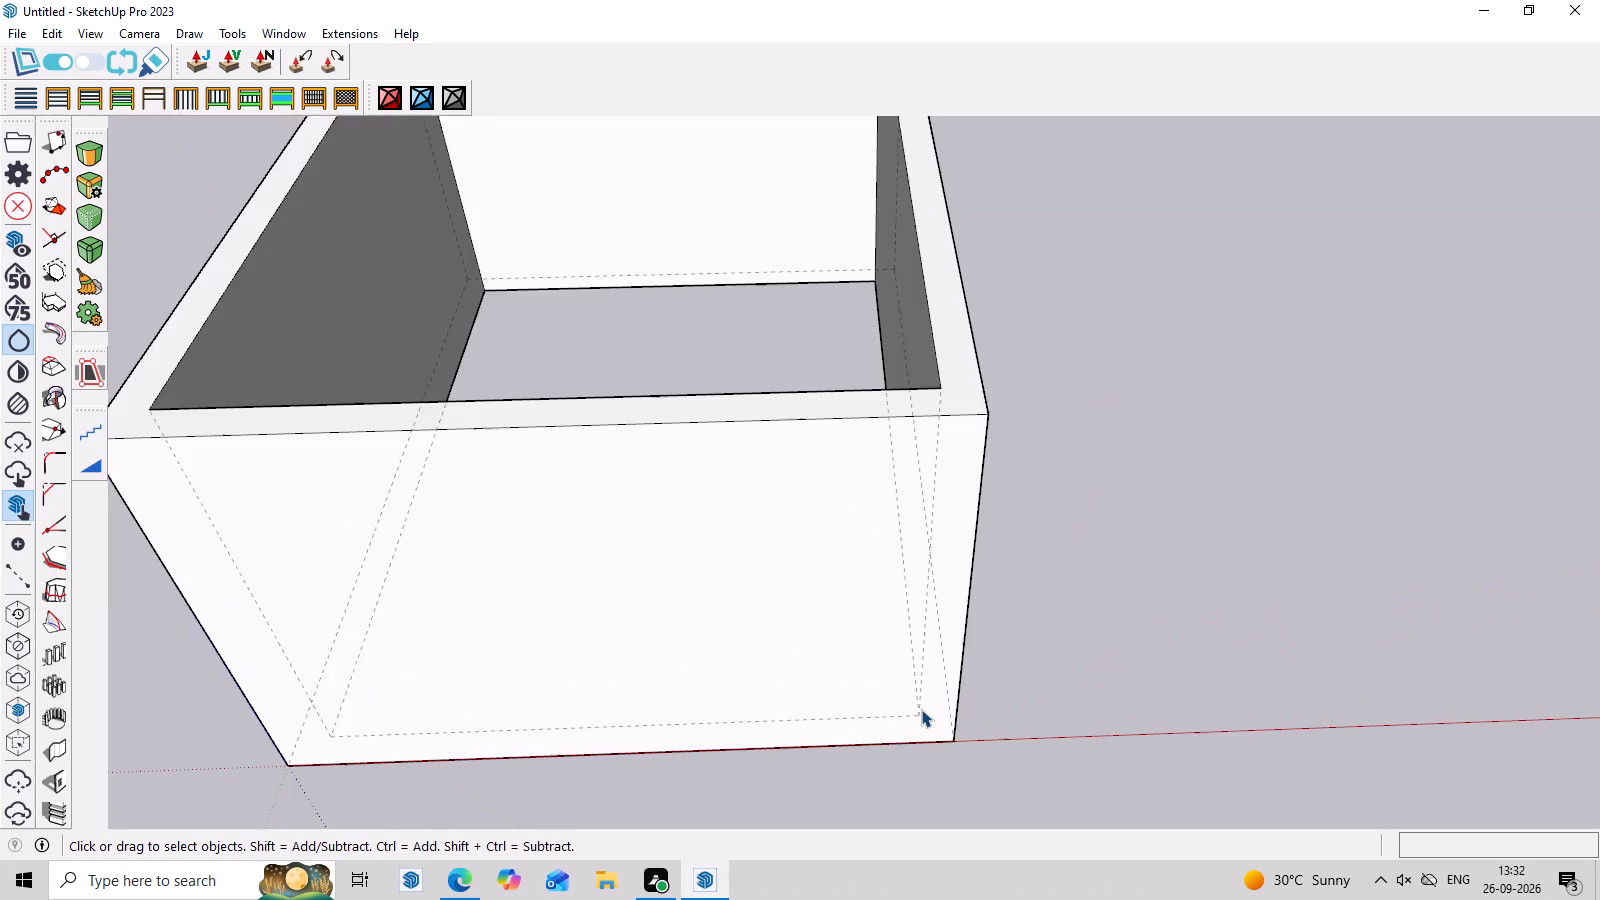
pyautogui.scroll(5, 921, 709)
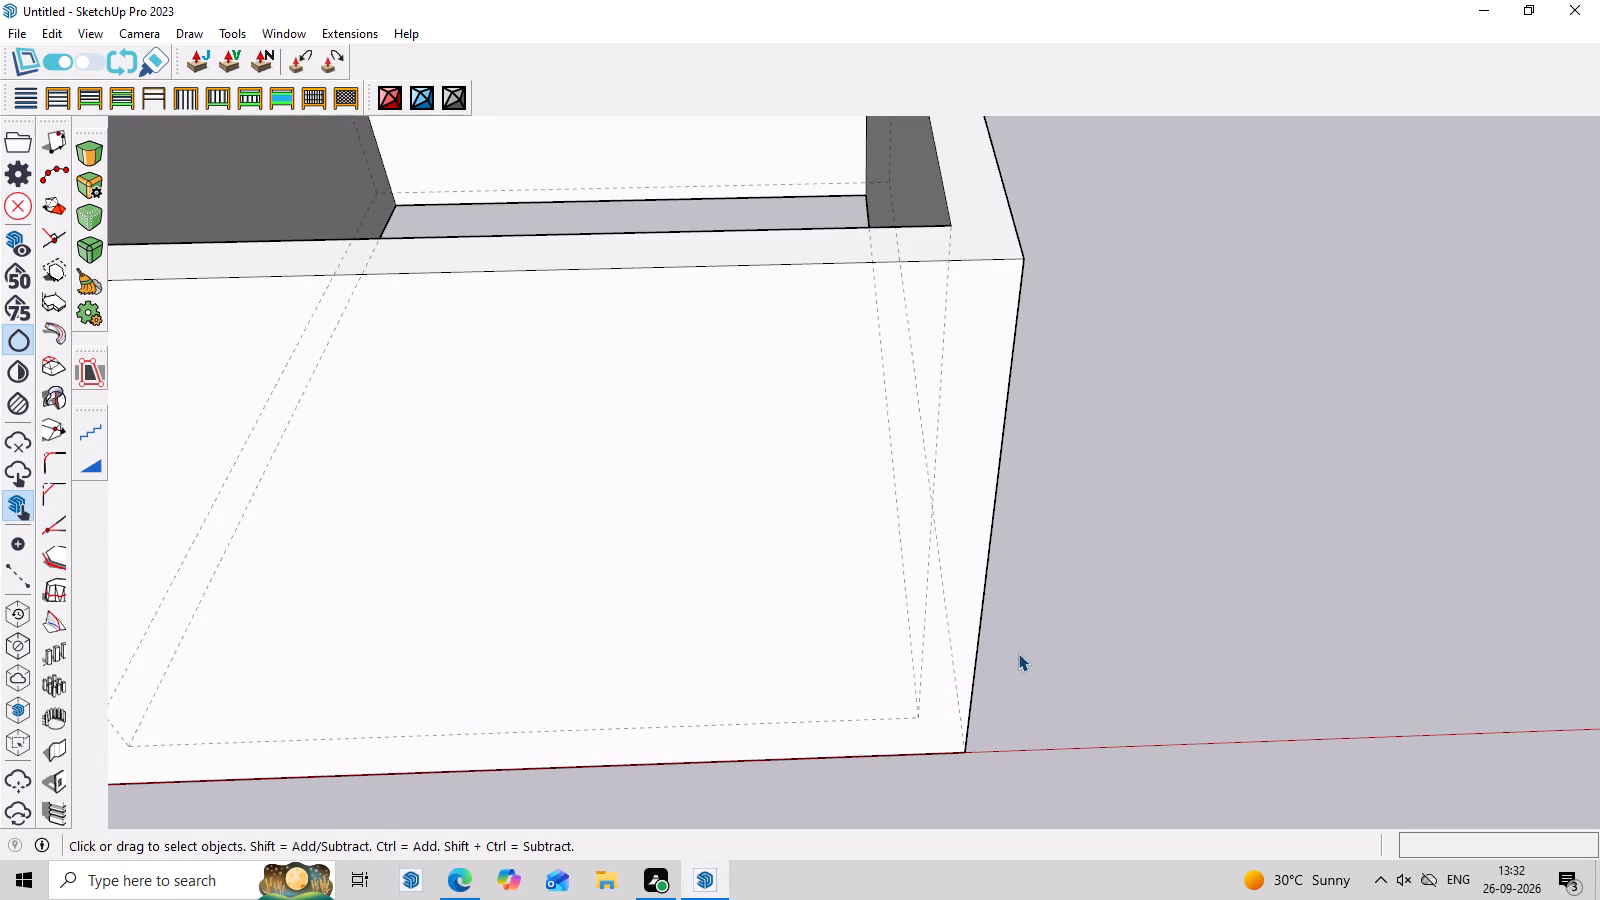
pyautogui.press('r')
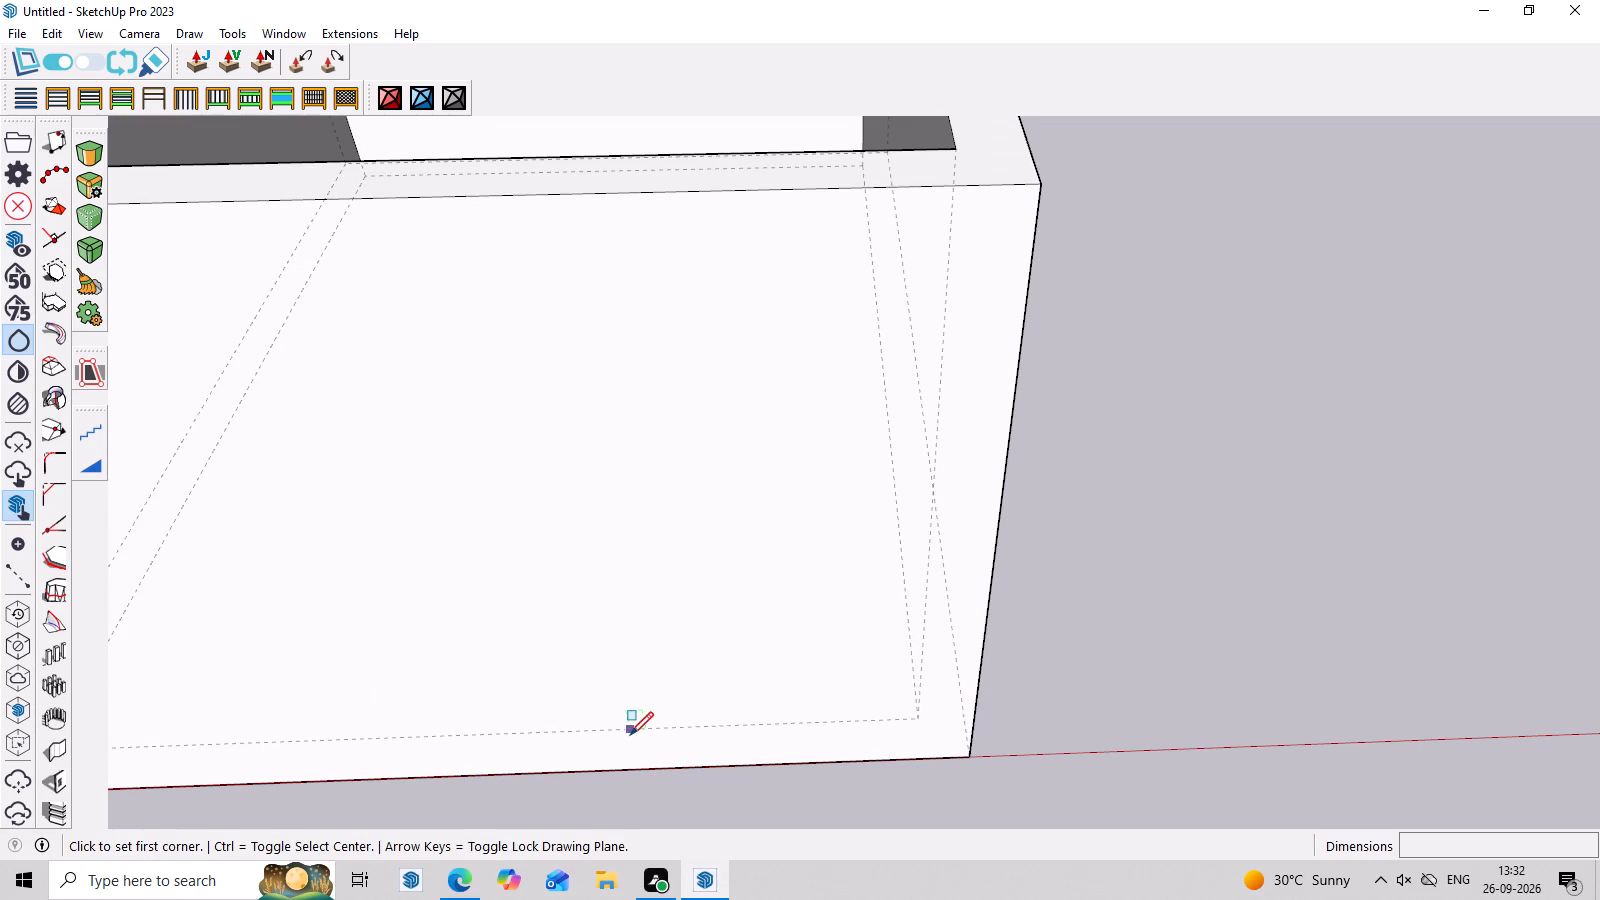
pyautogui.click(673, 731)
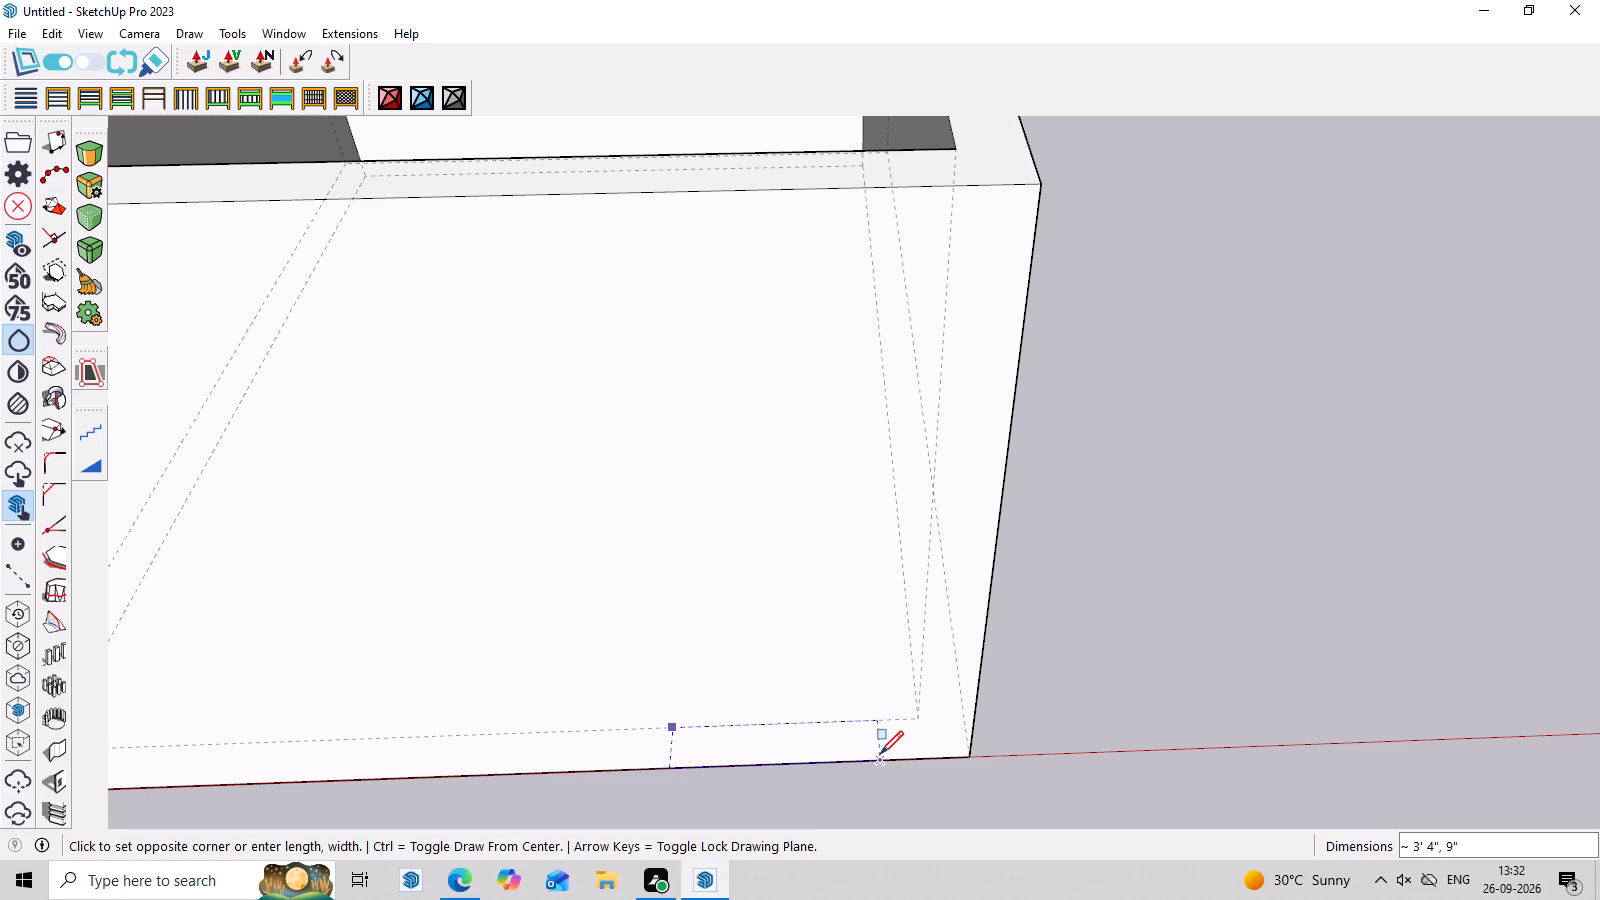
pyautogui.click(903, 750)
# Push/Pull the floor-level rectangle upward about 6' 8" into a door-sized block.
pyautogui.moveTo(1094, 709); pyautogui.dragTo(1048, 356, button='middle')
pyautogui.press('p')
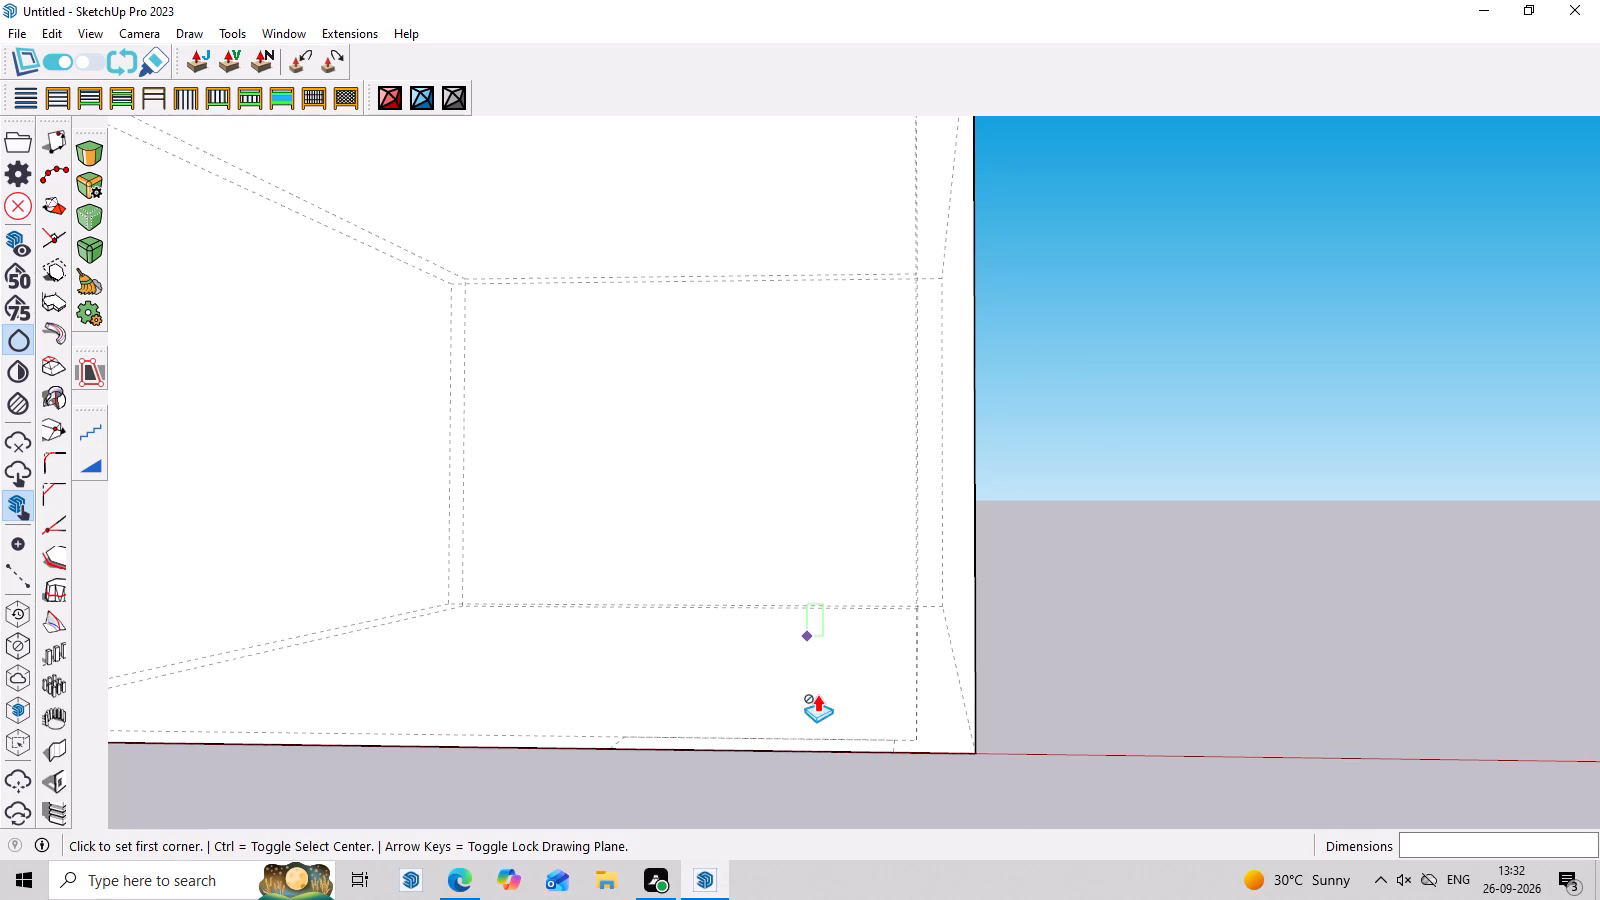
pyautogui.click(807, 737)
pyautogui.moveTo(870, 699); pyautogui.dragTo(879, 777, button='middle')
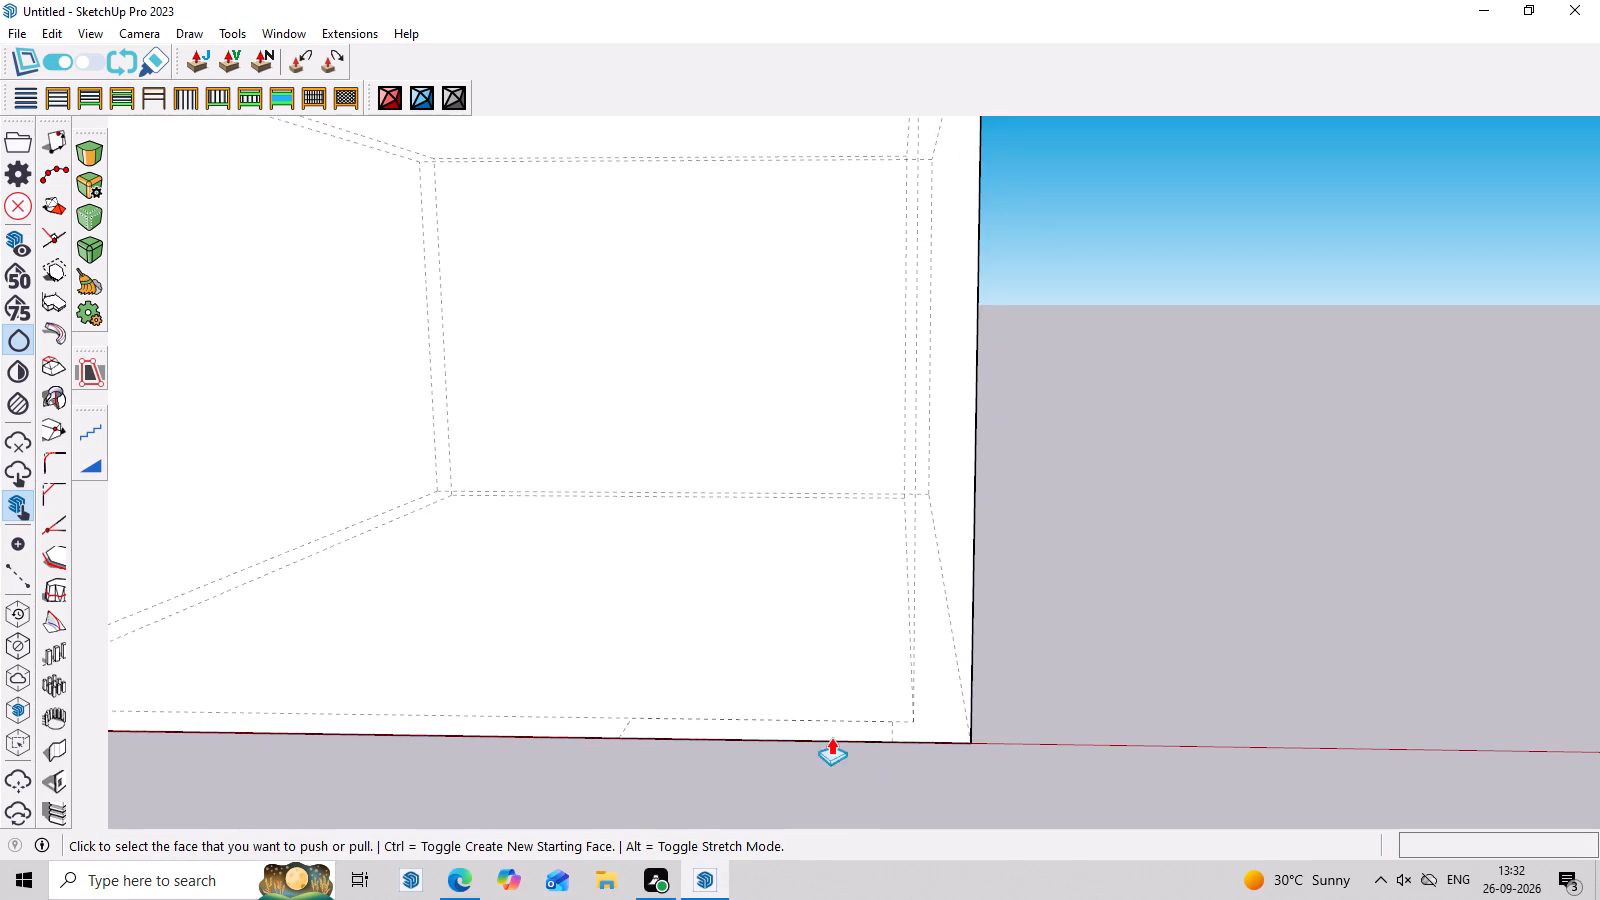
pyautogui.click(807, 720)
pyautogui.moveTo(826, 647); pyautogui.dragTo(838, 746, button='middle')
pyautogui.click(826, 707)
pyautogui.press('space')
pyautogui.press('p')
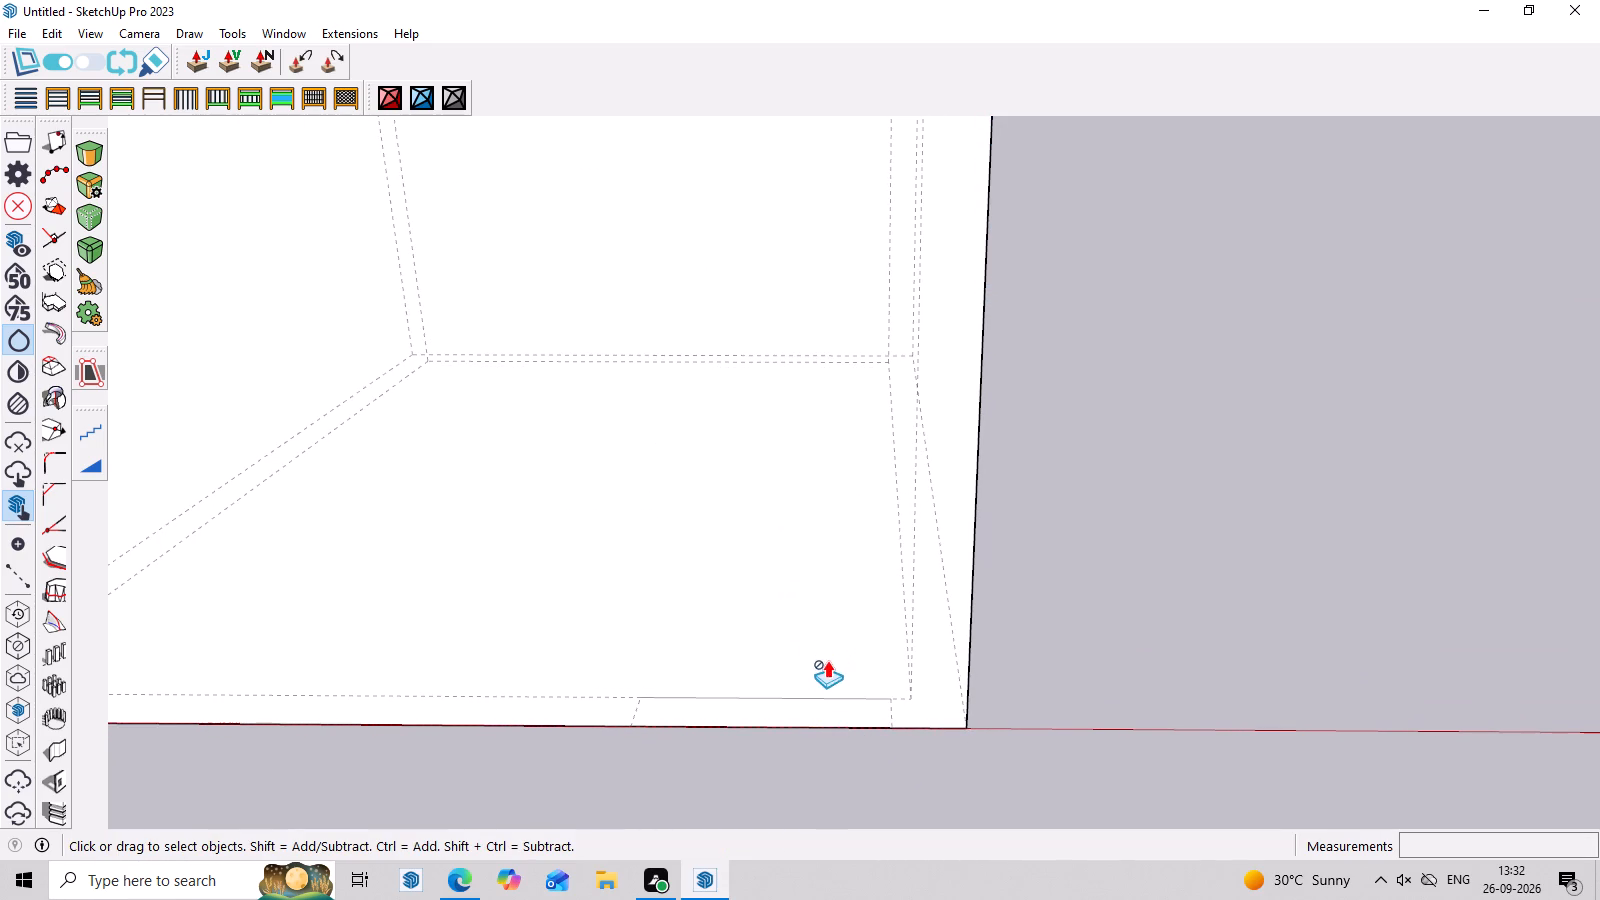
pyautogui.moveTo(827, 703); pyautogui.dragTo(828, 614)
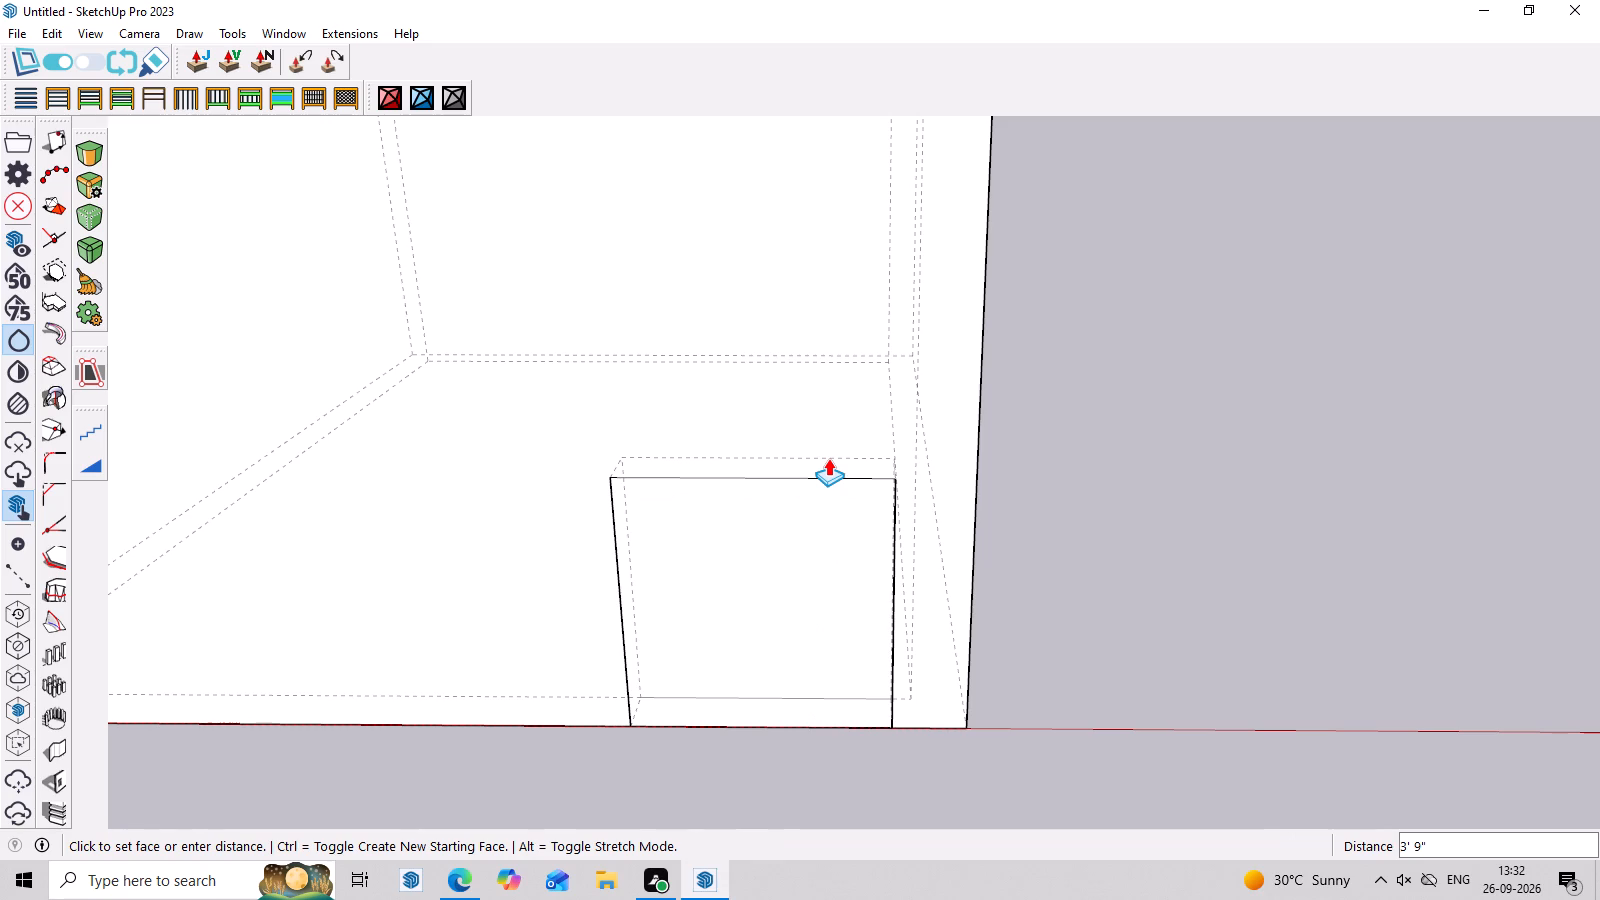
pyautogui.scroll(-3, 828, 458)
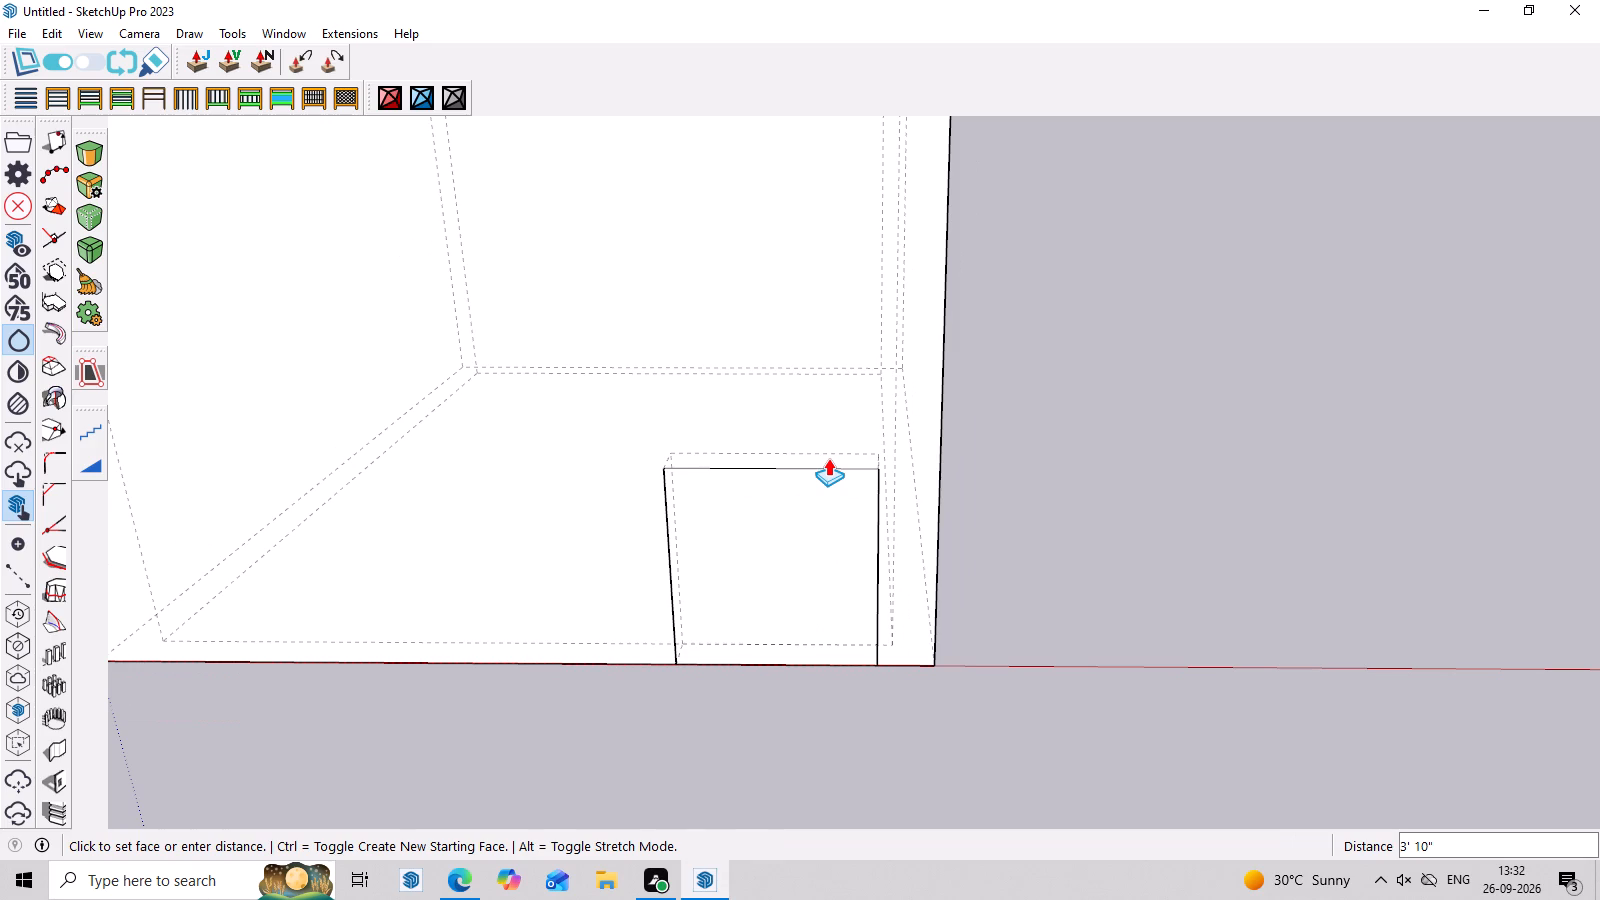
pyautogui.scroll(-3, 828, 458)
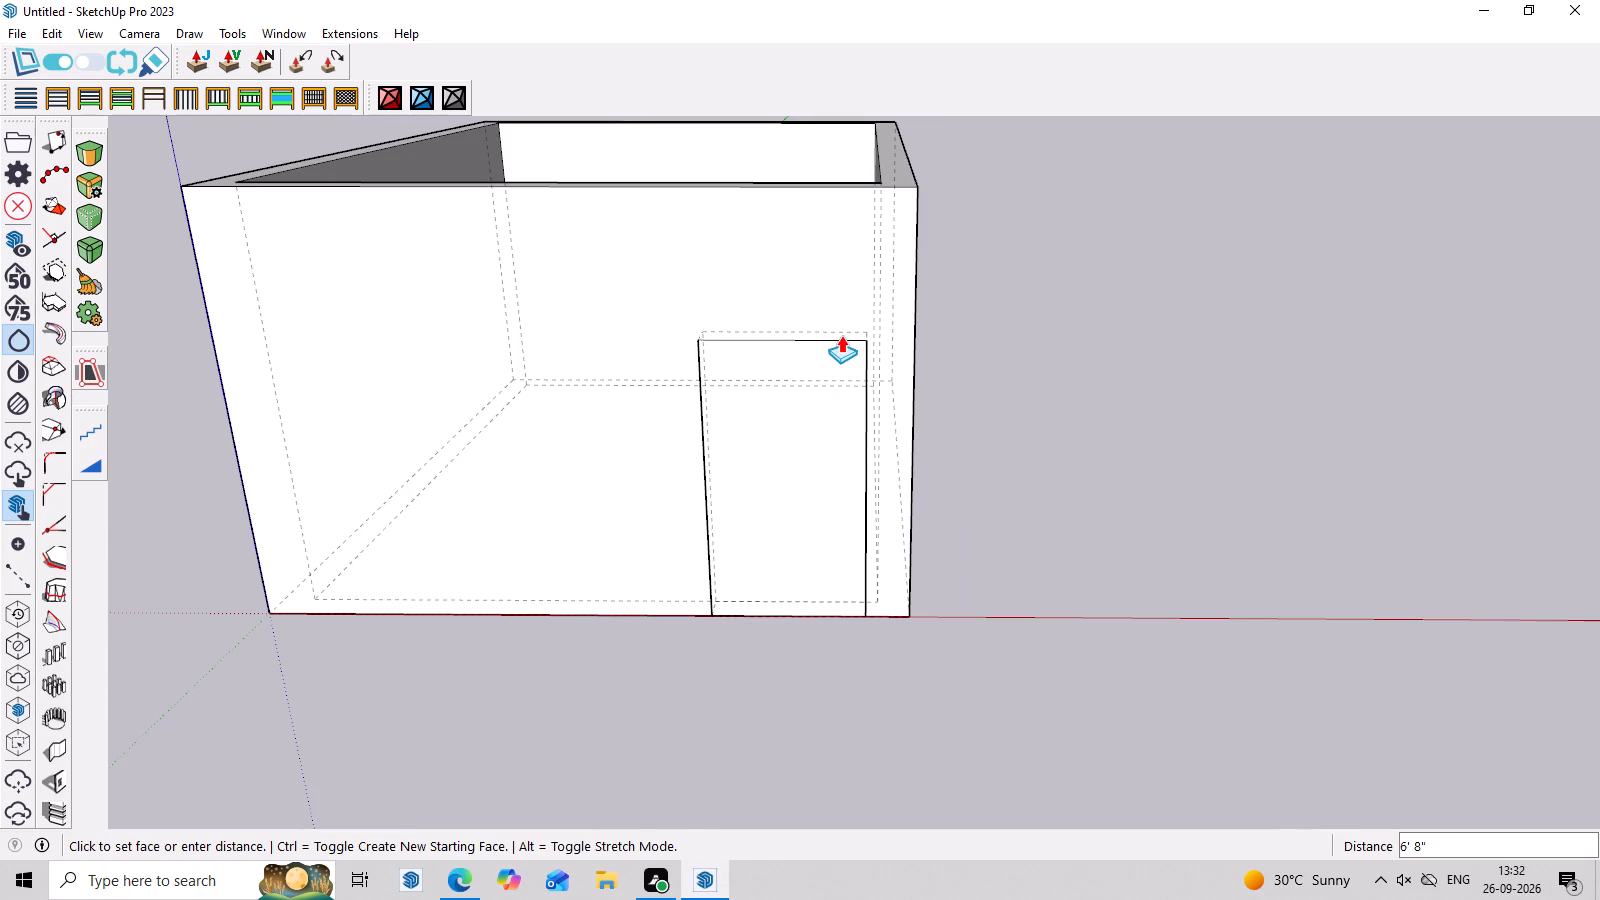
pyautogui.click(841, 335)
# Pull the block's front face outward about 1' 2" and repeat the same distance on its back face inside the room.
pyautogui.click(762, 488)
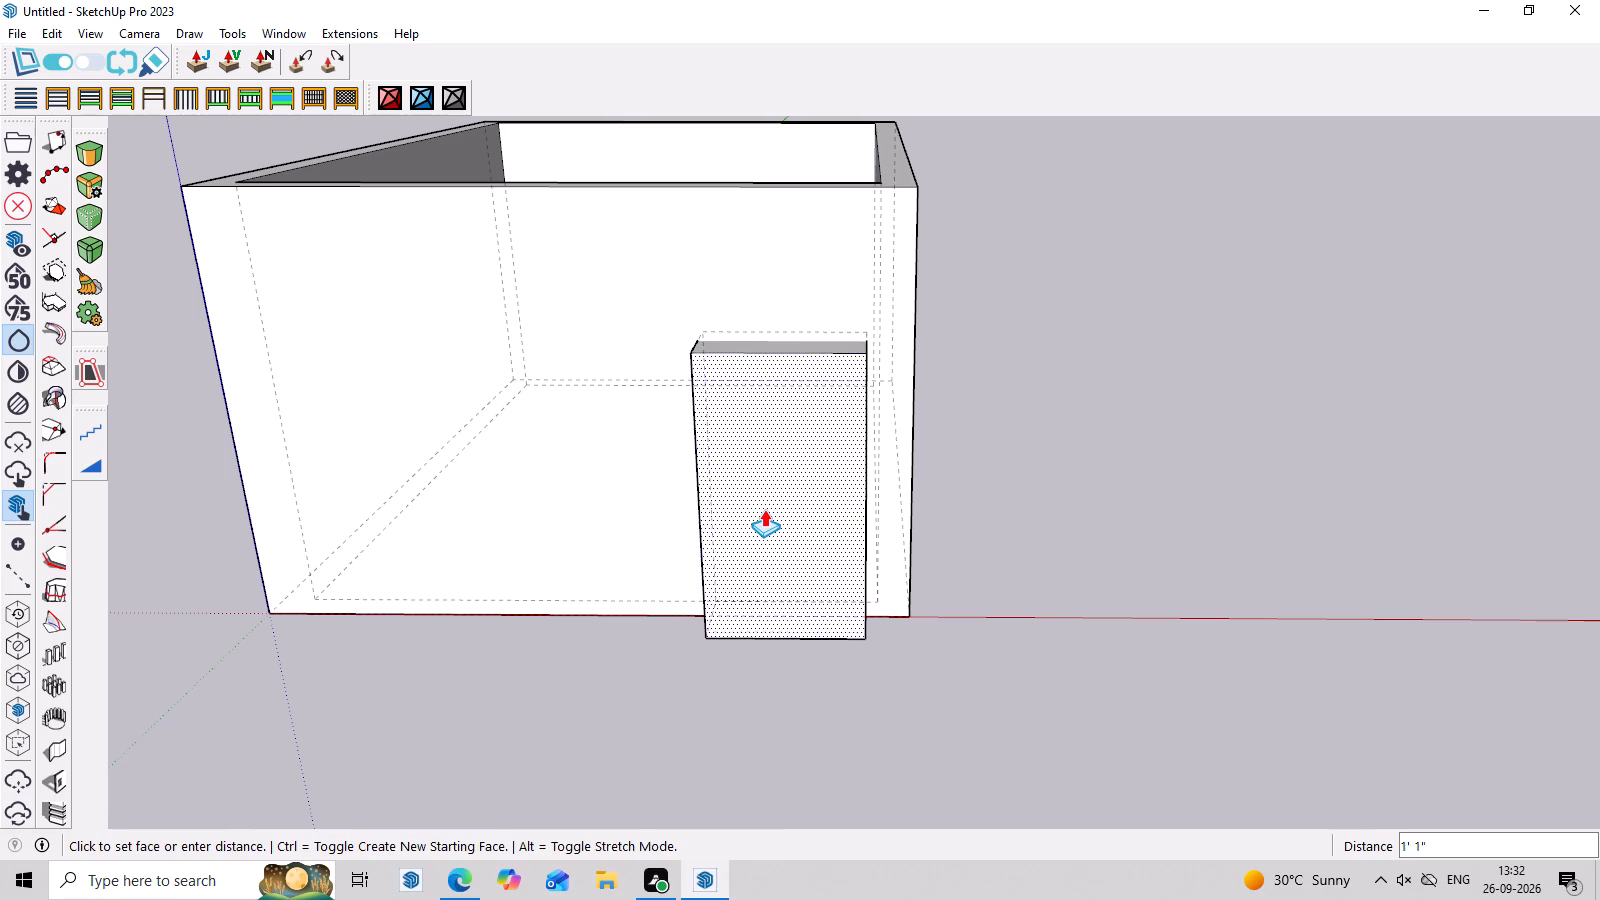
pyautogui.click(764, 509)
pyautogui.moveTo(815, 149); pyautogui.dragTo(828, 867, button='middle')
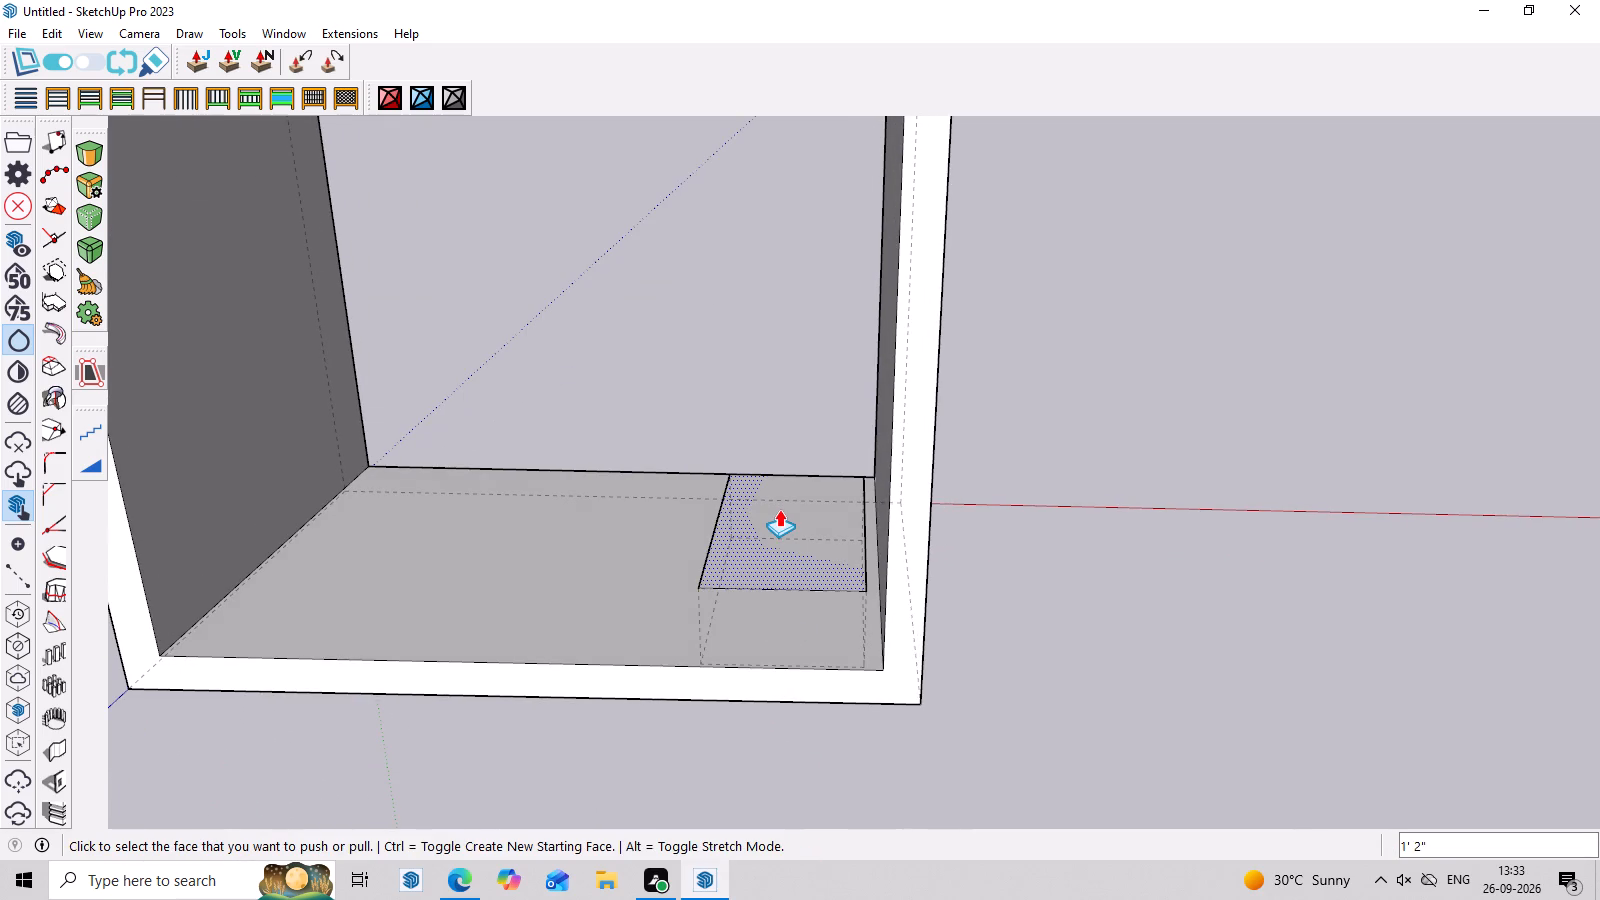
pyautogui.doubleClick(779, 509)
pyautogui.moveTo(822, 652); pyautogui.dragTo(865, 0, button='middle')
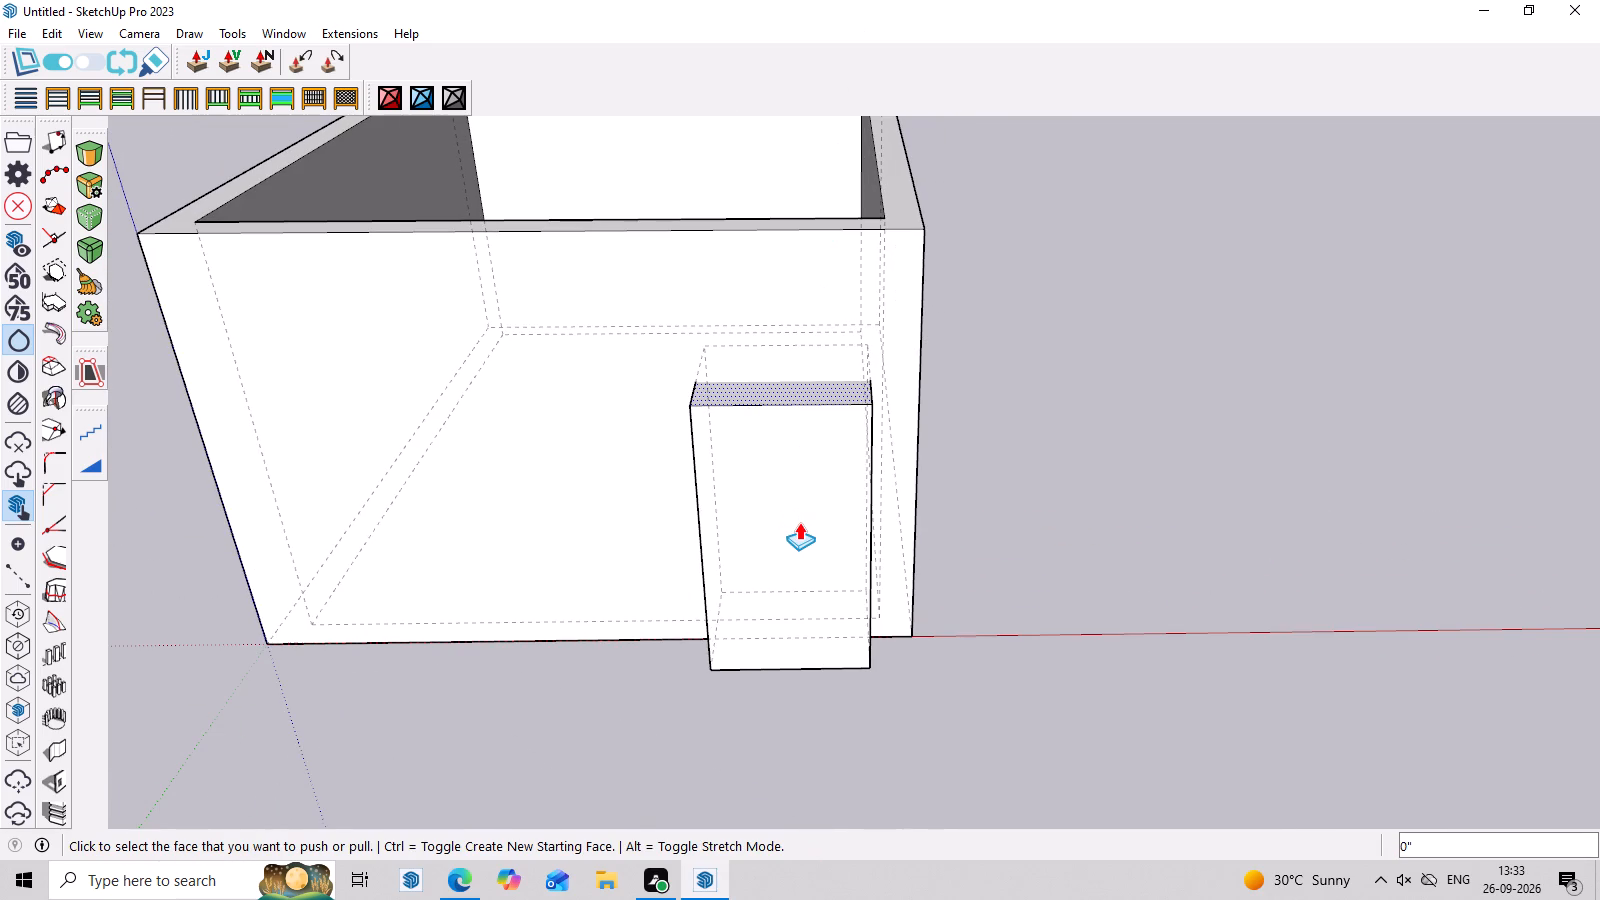
# Select the whole door-sized block and make it a group.
pyautogui.press('space')
pyautogui.tripleClick(812, 512)
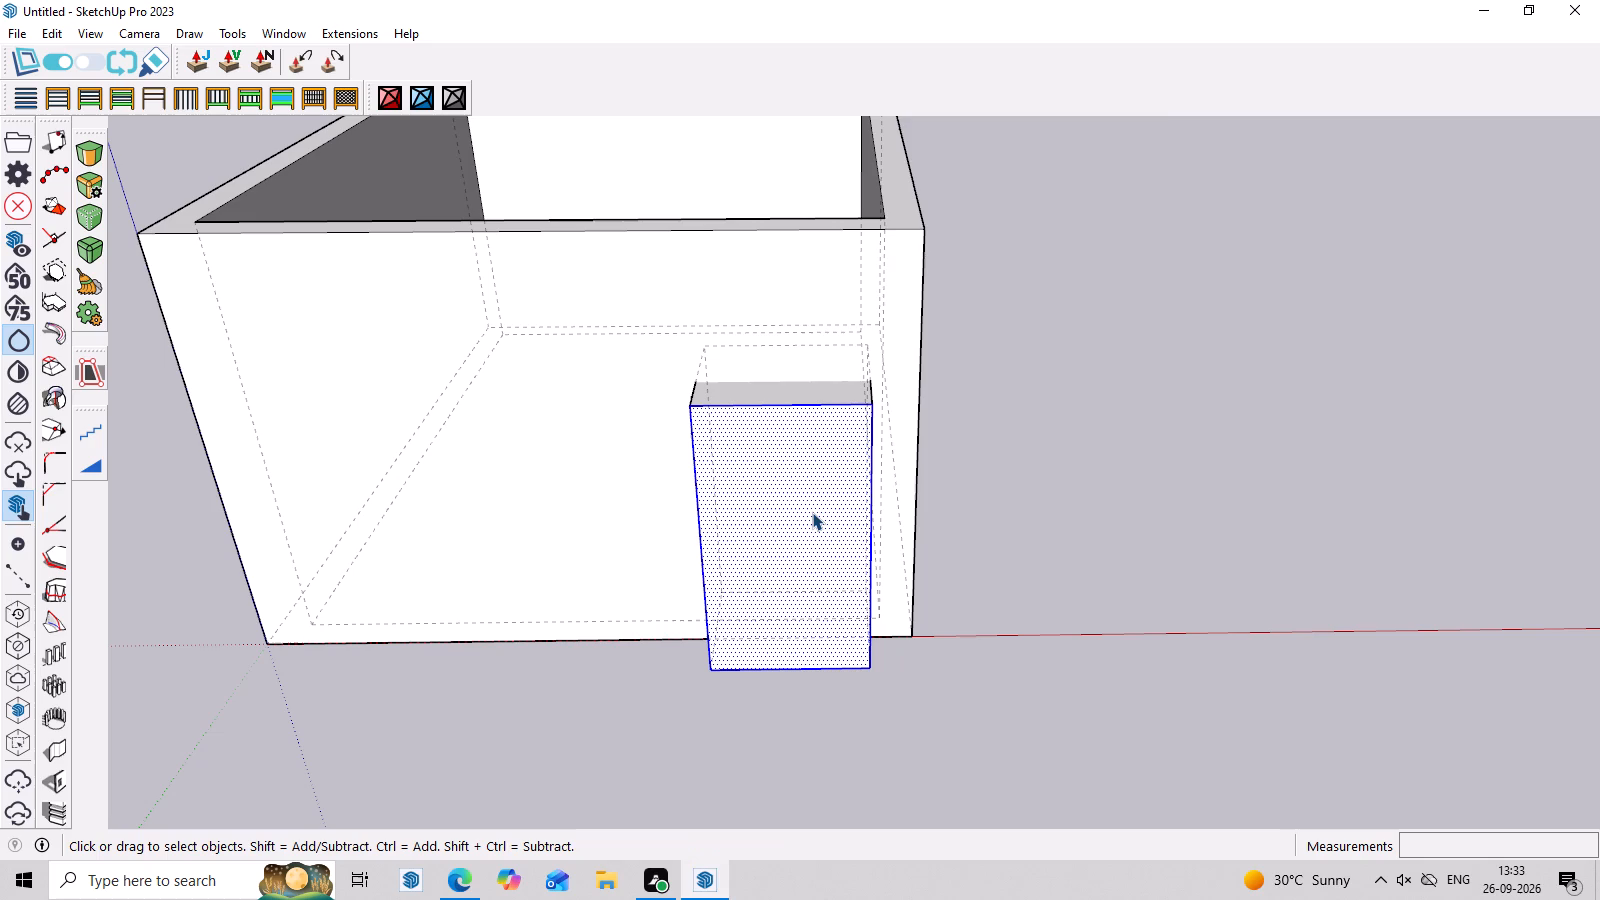
pyautogui.rightClick(812, 512)
pyautogui.click(894, 203)
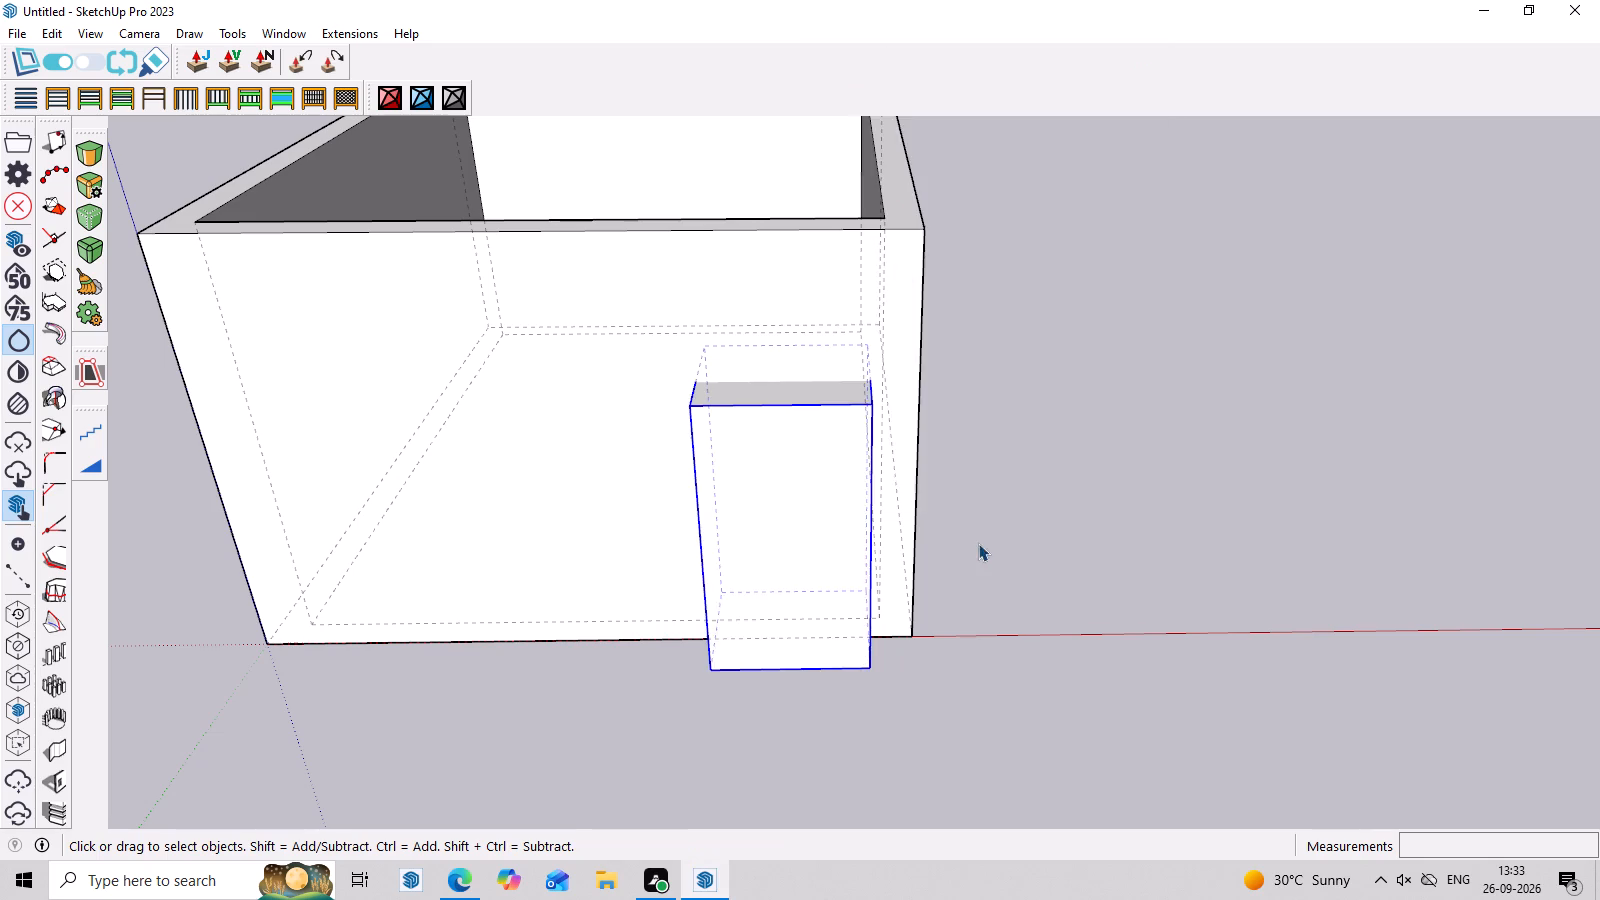
# Subtract the grouped block from the wall group with the solid Subtract tool to cut a door opening.
pyautogui.moveTo(980, 549); pyautogui.dragTo(901, 359, button='middle')
pyautogui.click(286, 37)
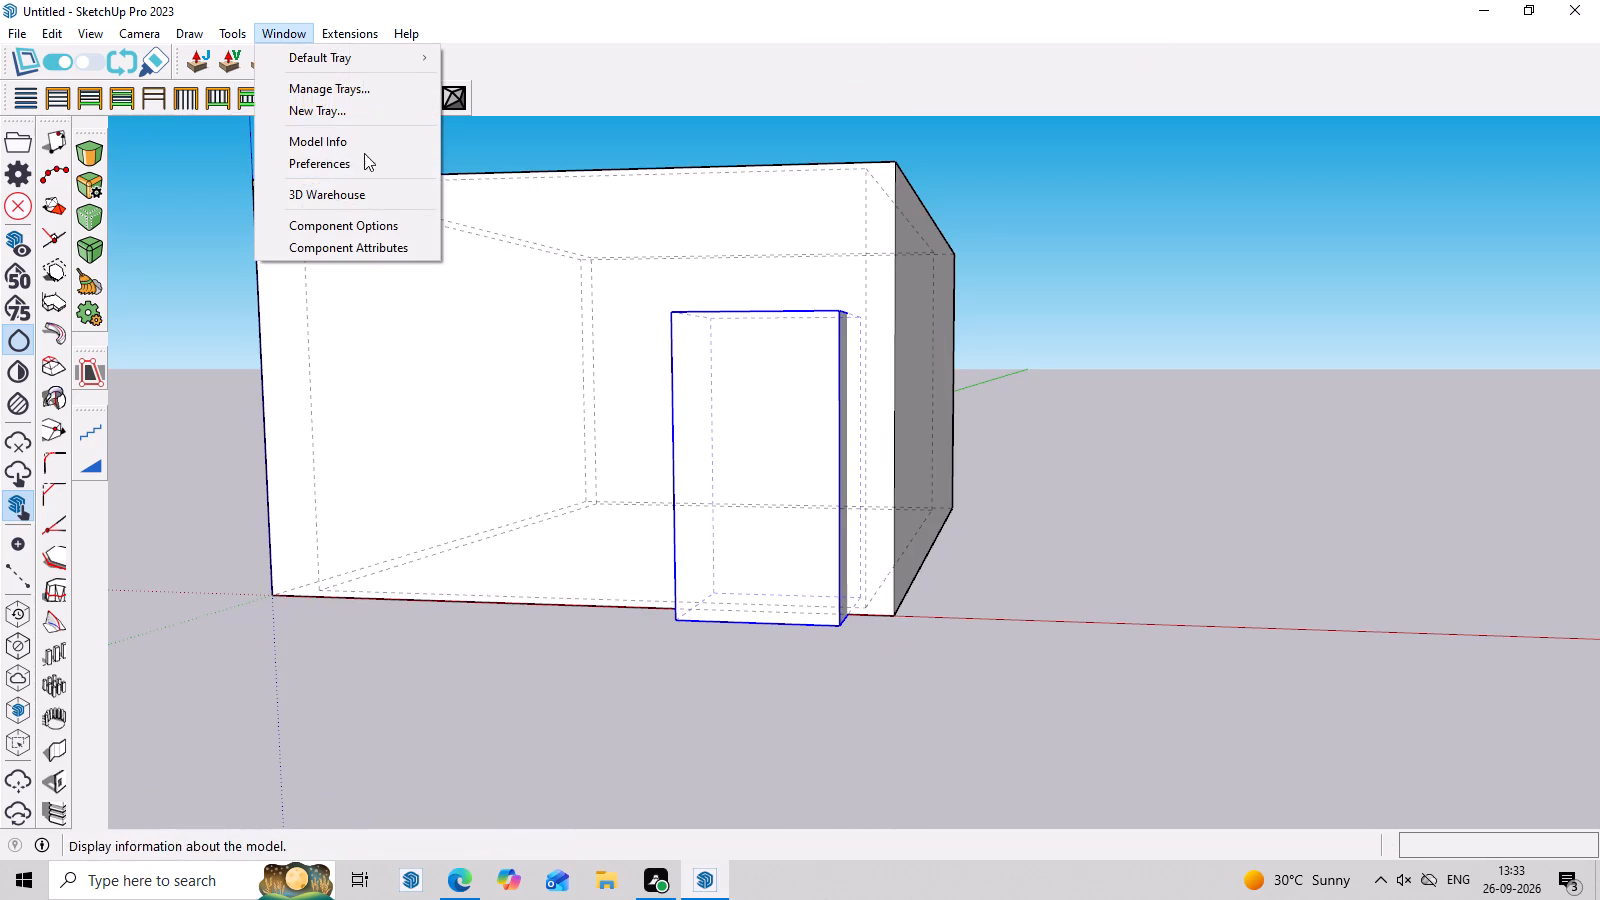
pyautogui.doubleClick(229, 32)
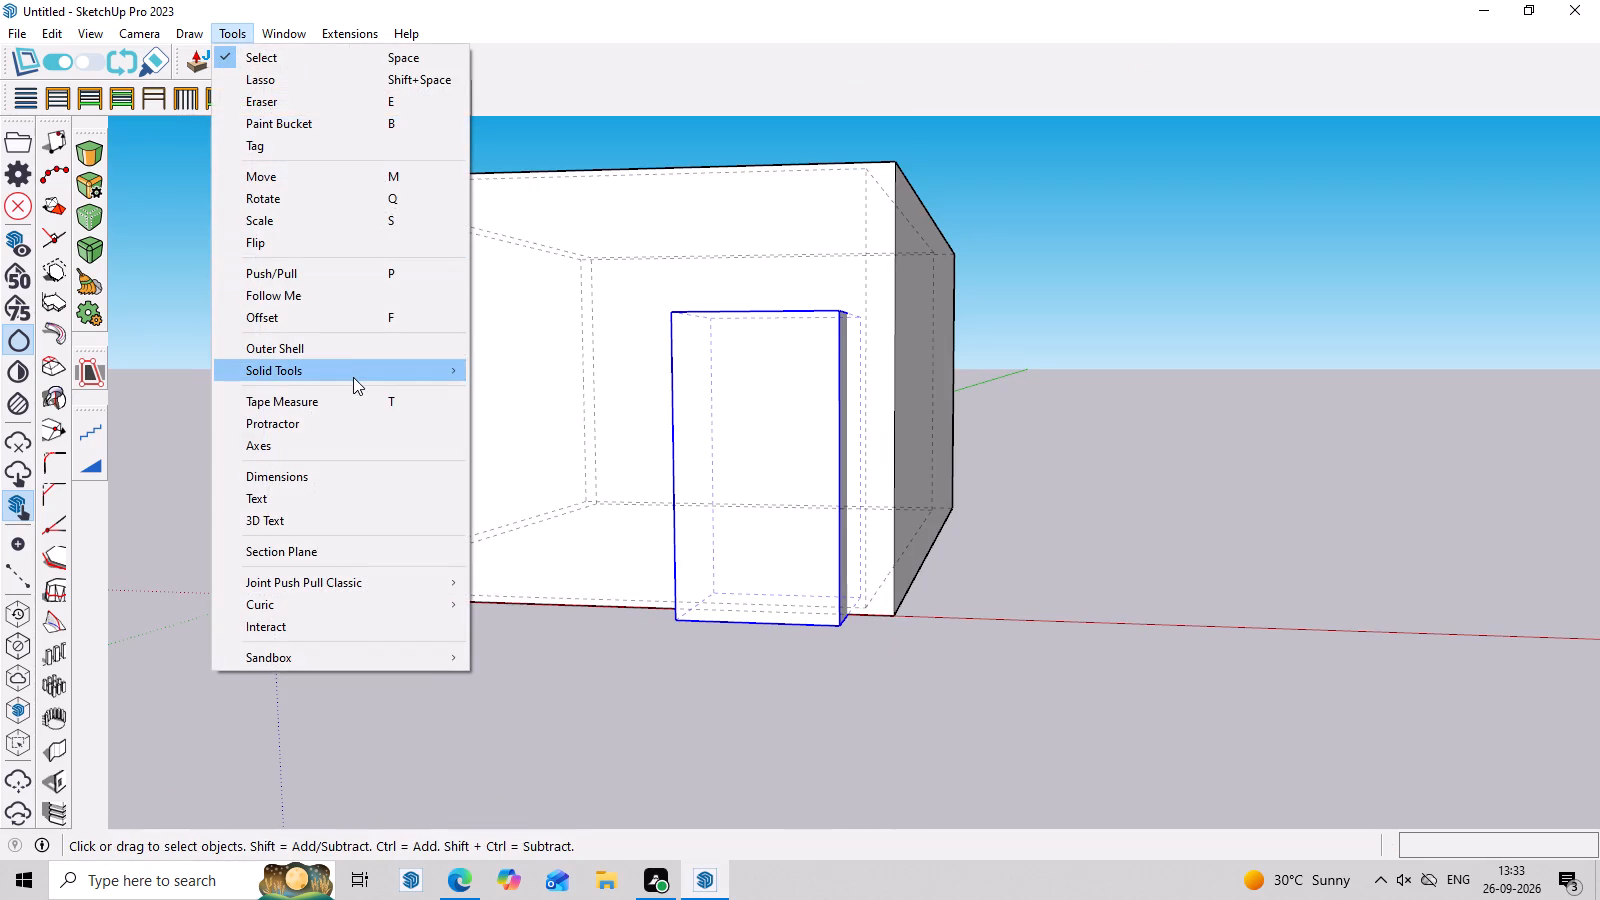
pyautogui.click(353, 377)
pyautogui.click(503, 417)
pyautogui.click(566, 405)
pyautogui.moveTo(924, 588); pyautogui.dragTo(1086, 556, button='middle')
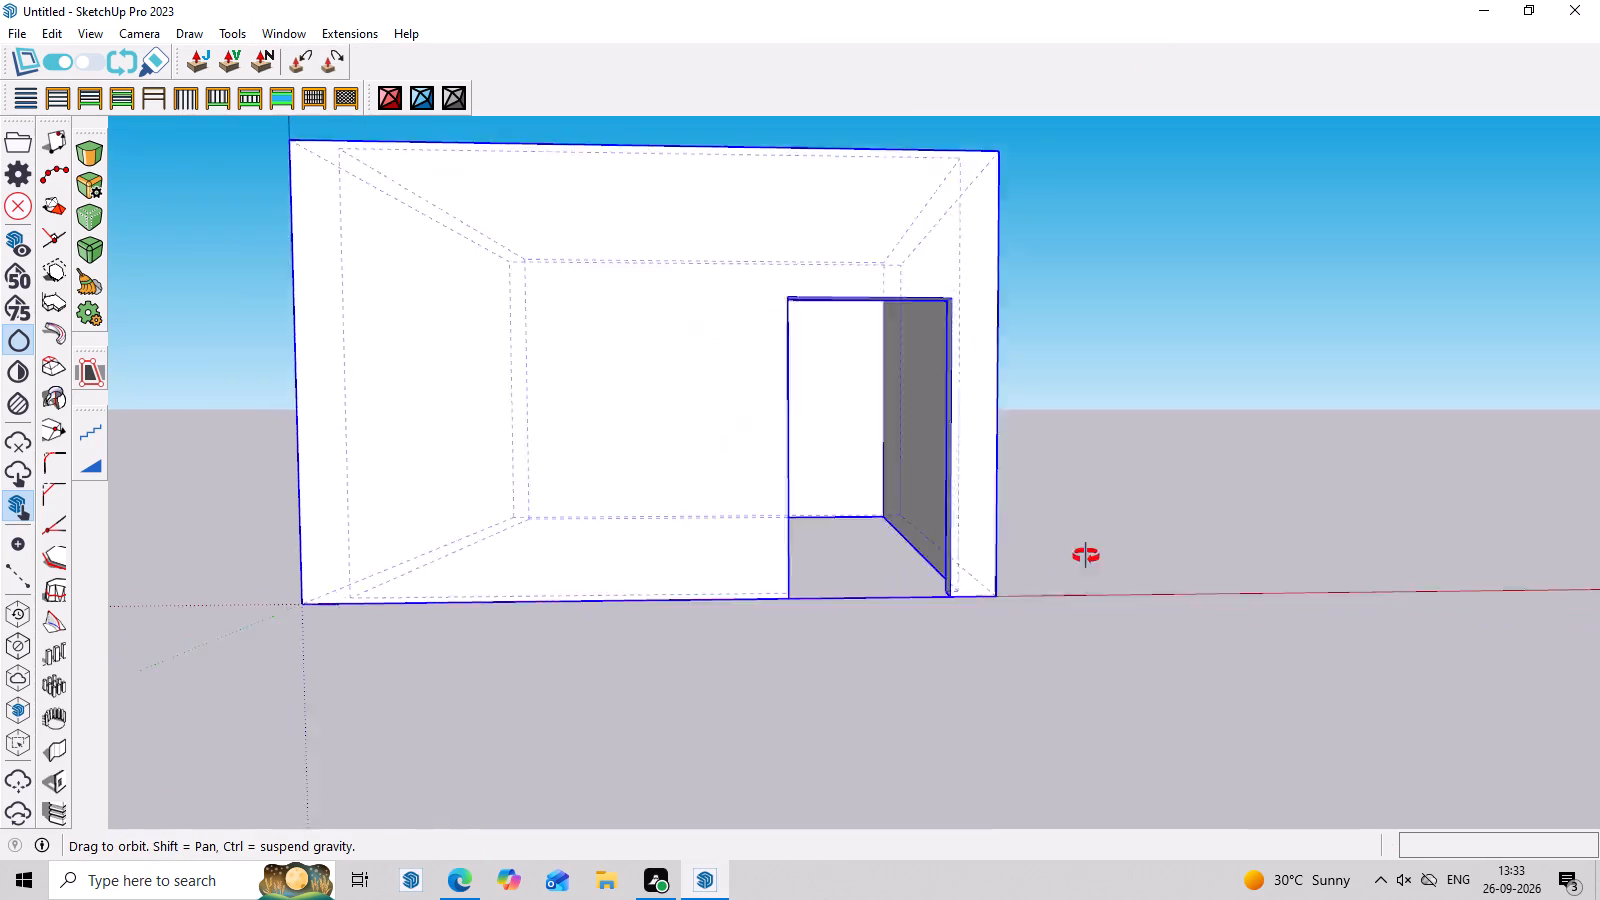
pyautogui.moveTo(1086, 556); pyautogui.dragTo(982, 709, button='middle')
pyautogui.press('space')
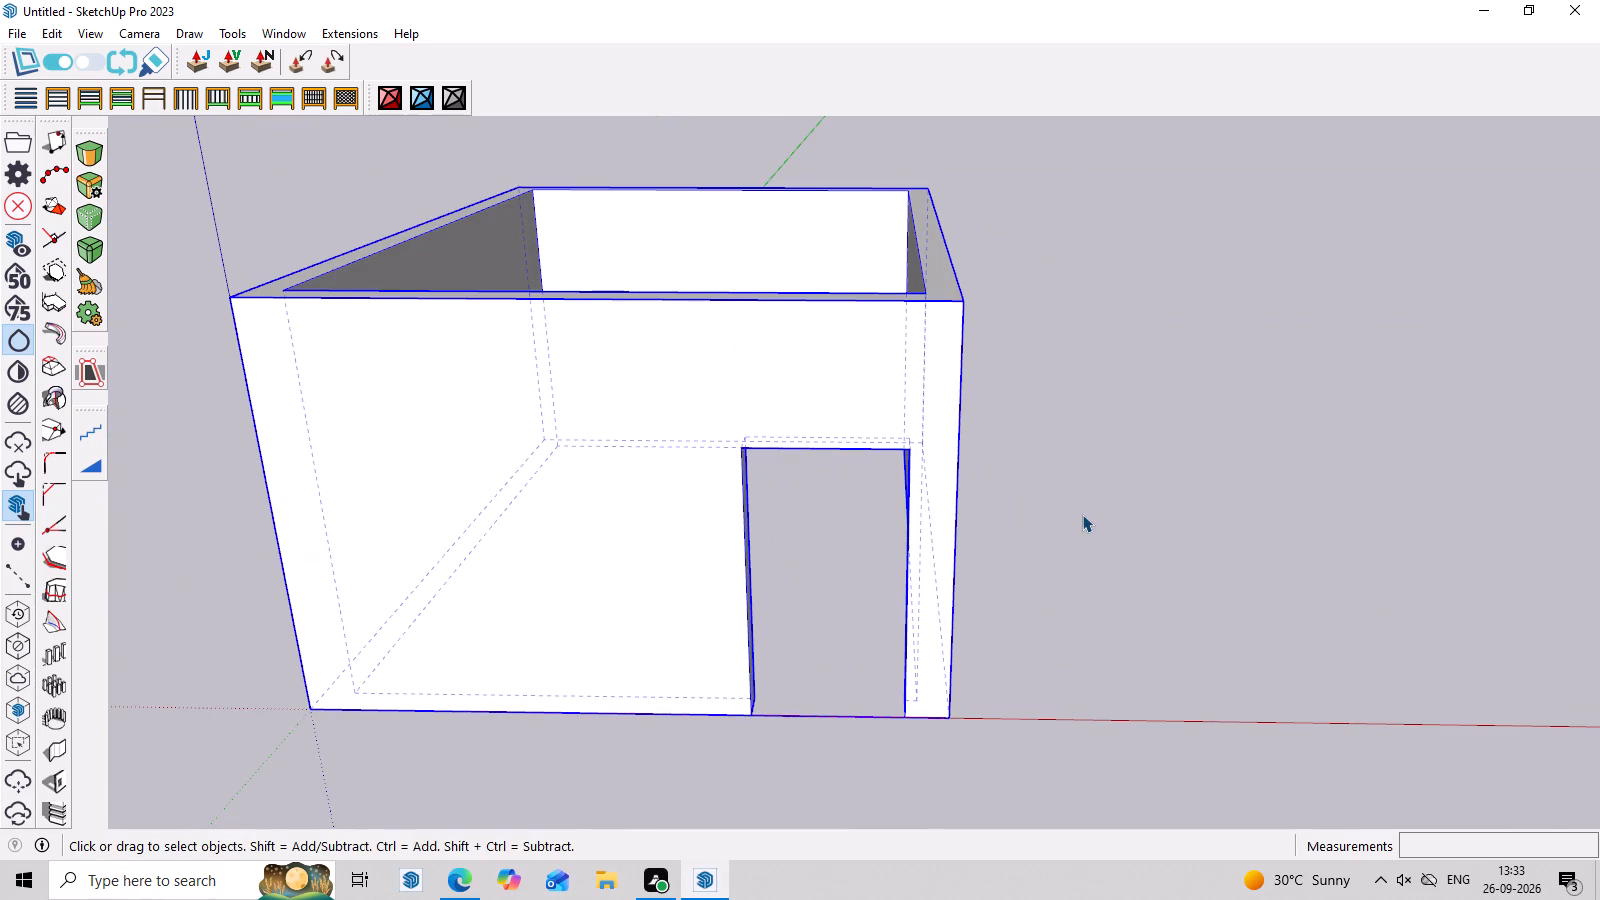
pyautogui.click(1082, 514)
# Inside the wall group, push the door opening's jamb nearer the blue axis back 7" to widen the opening.
pyautogui.moveTo(1091, 612); pyautogui.dragTo(1098, 506, button='middle')
pyautogui.scroll(3, 550, 443)
pyautogui.moveTo(781, 505); pyautogui.dragTo(525, 536, button='middle')
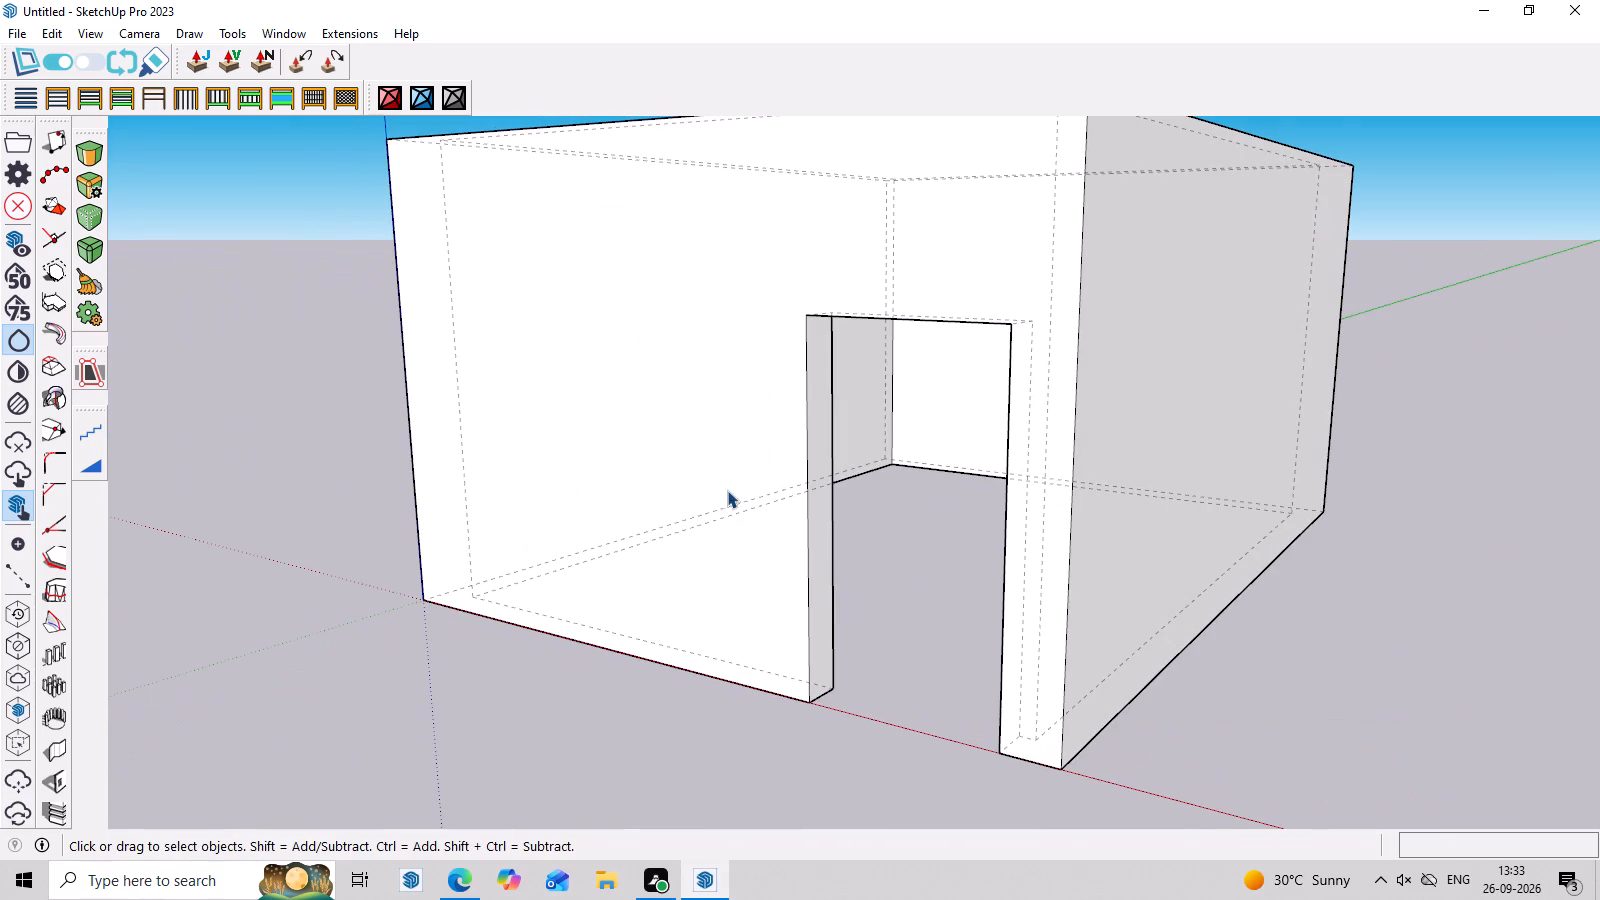
pyautogui.doubleClick(827, 474)
pyautogui.click(822, 487)
pyautogui.click(822, 487)
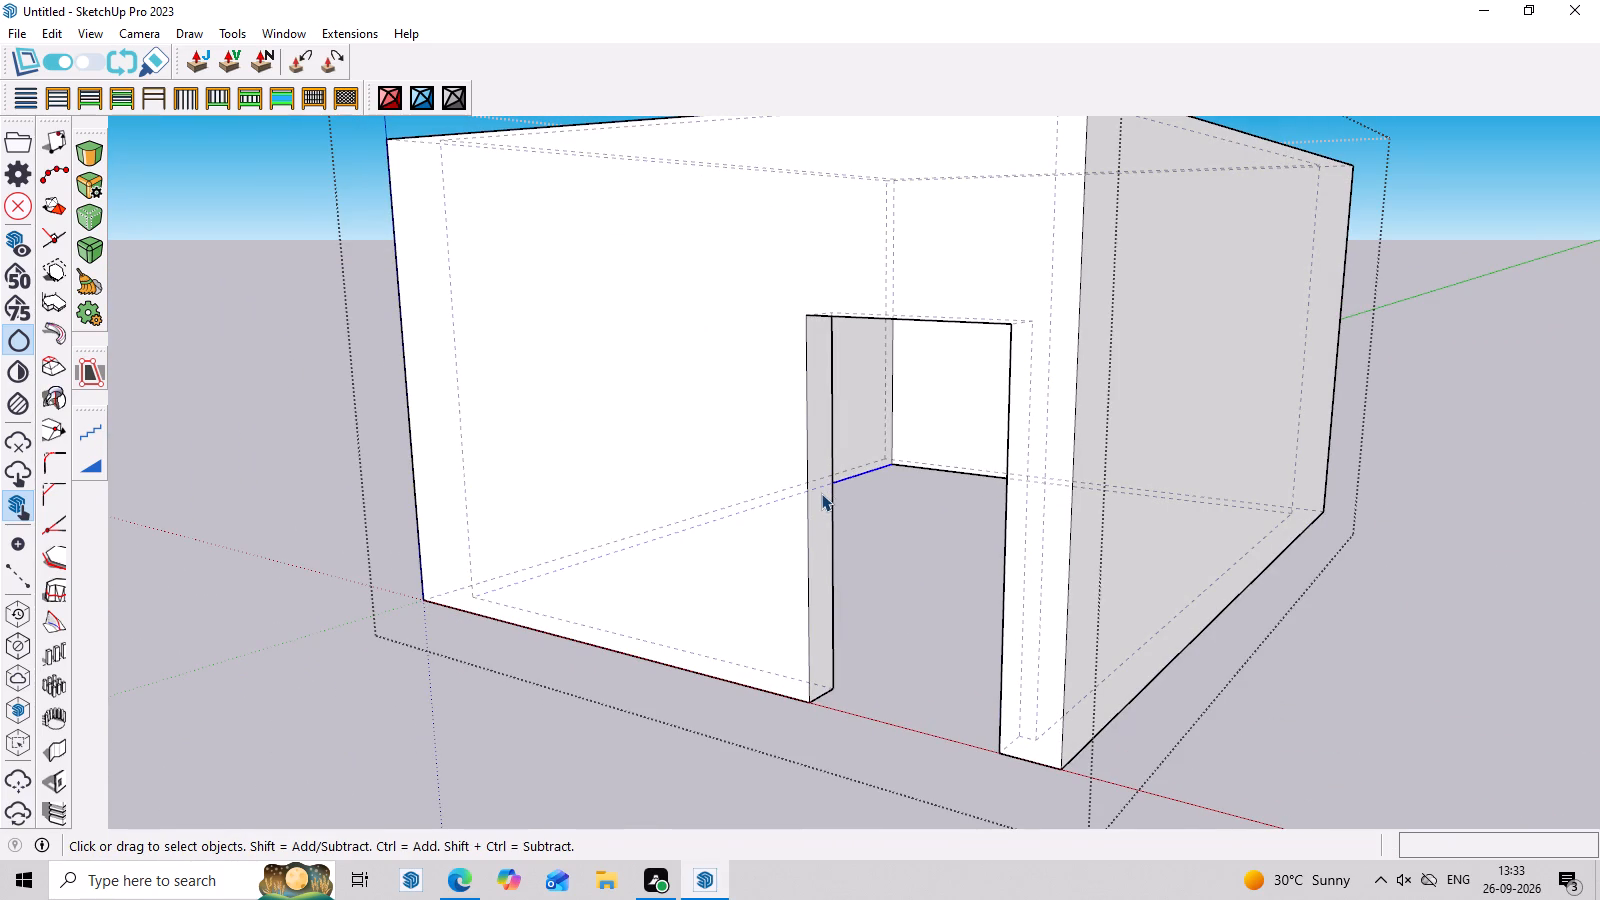
pyautogui.click(816, 512)
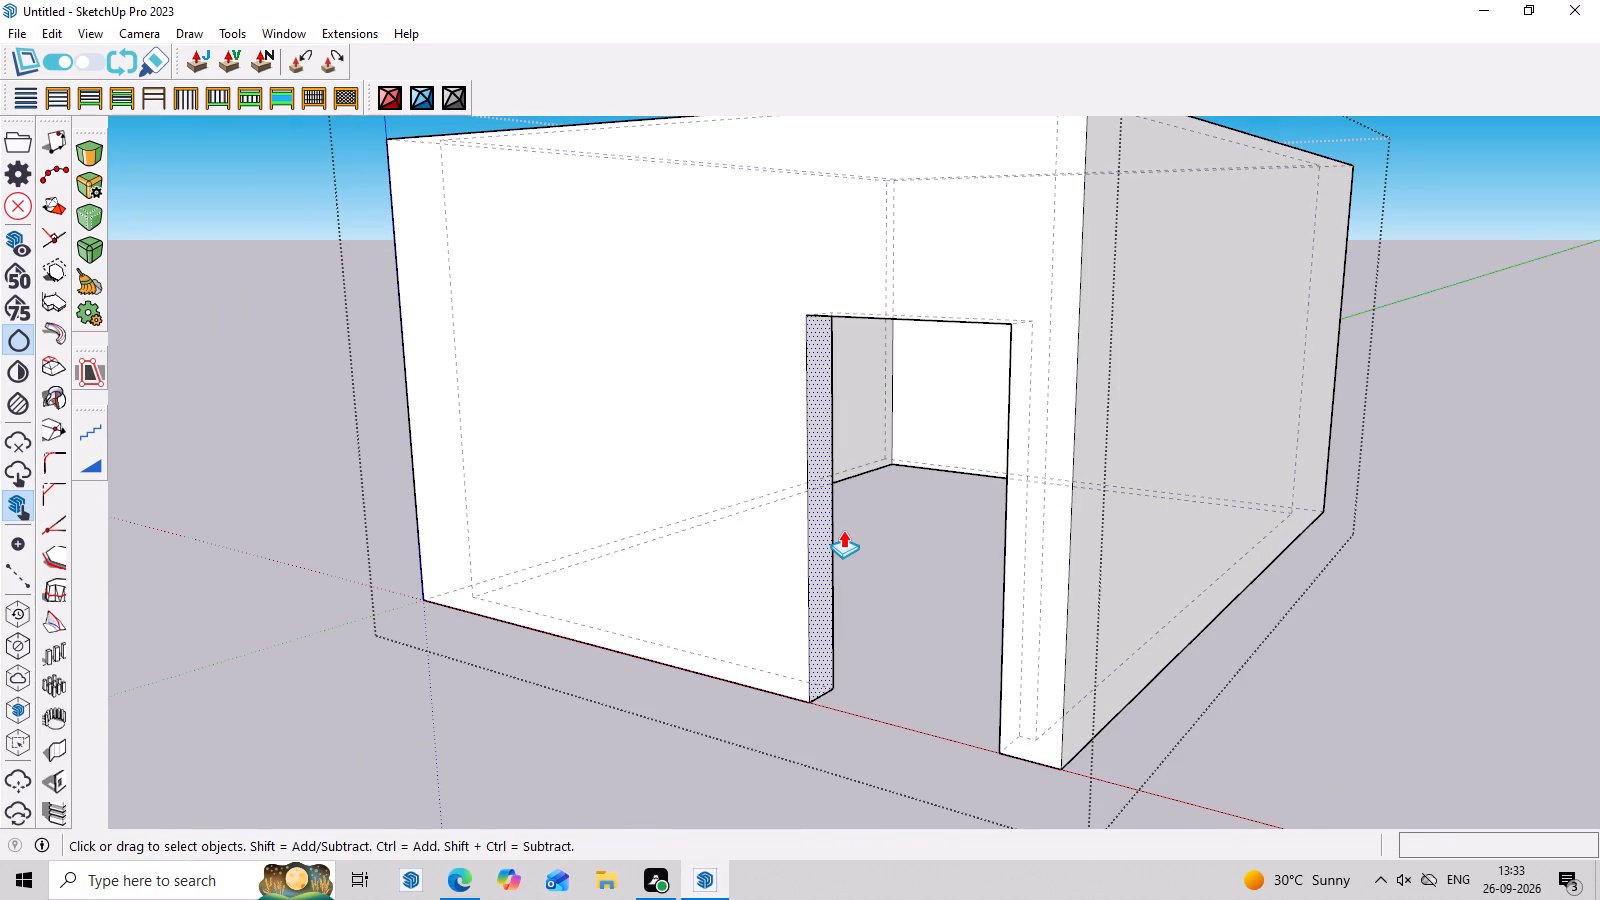
pyautogui.press('p')
pyautogui.click(819, 550)
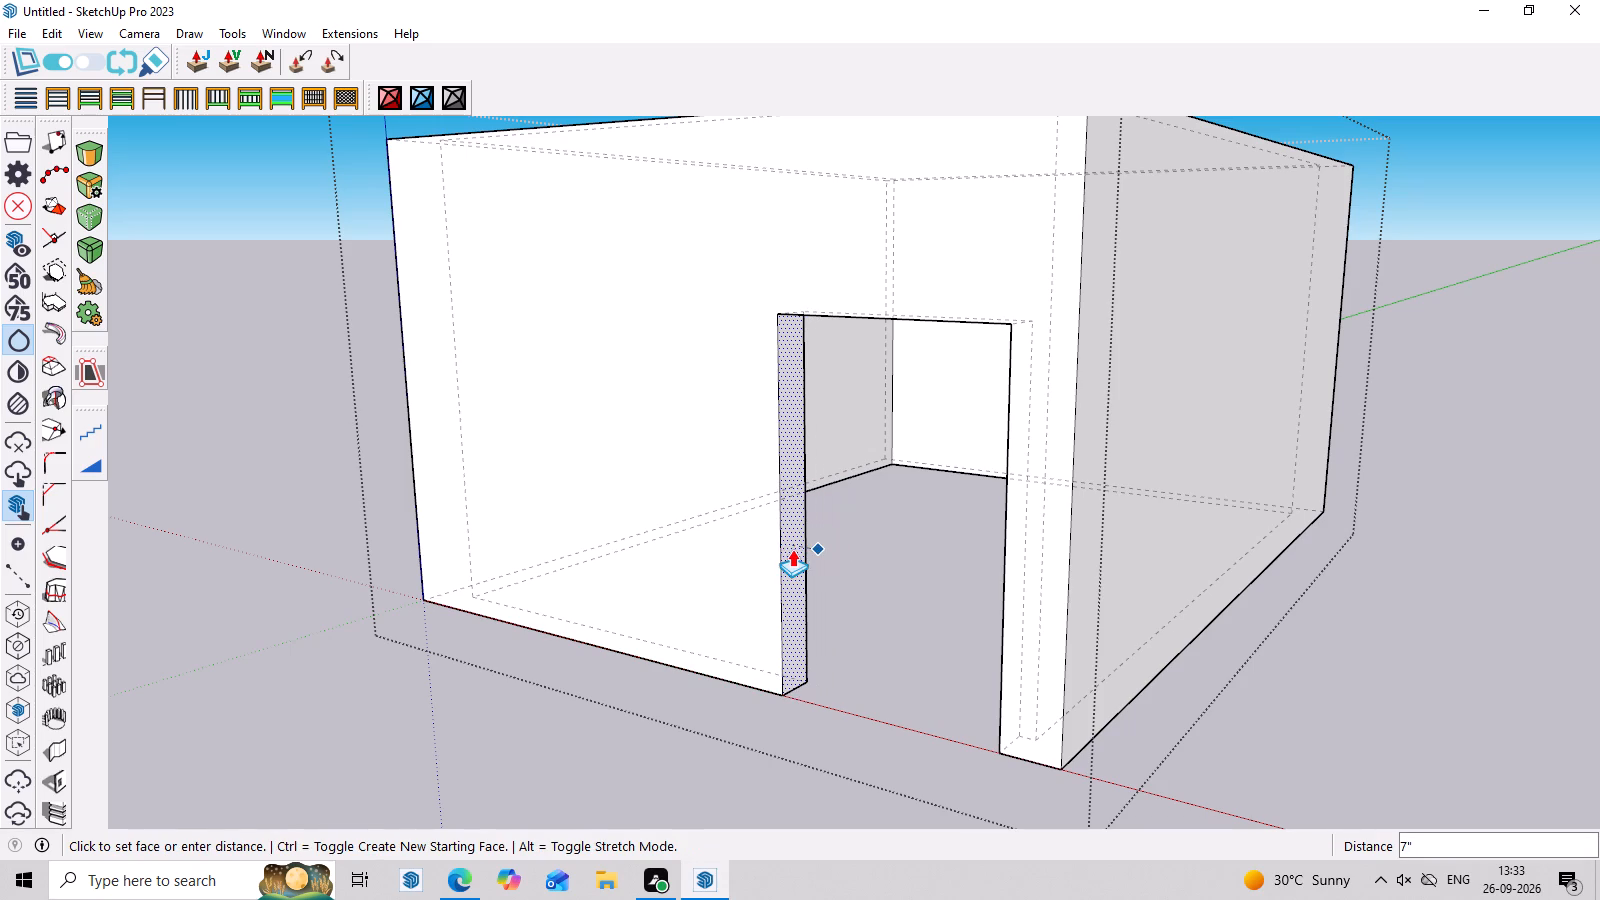
pyautogui.click(792, 549)
pyautogui.moveTo(763, 605); pyautogui.dragTo(1019, 520, button='middle')
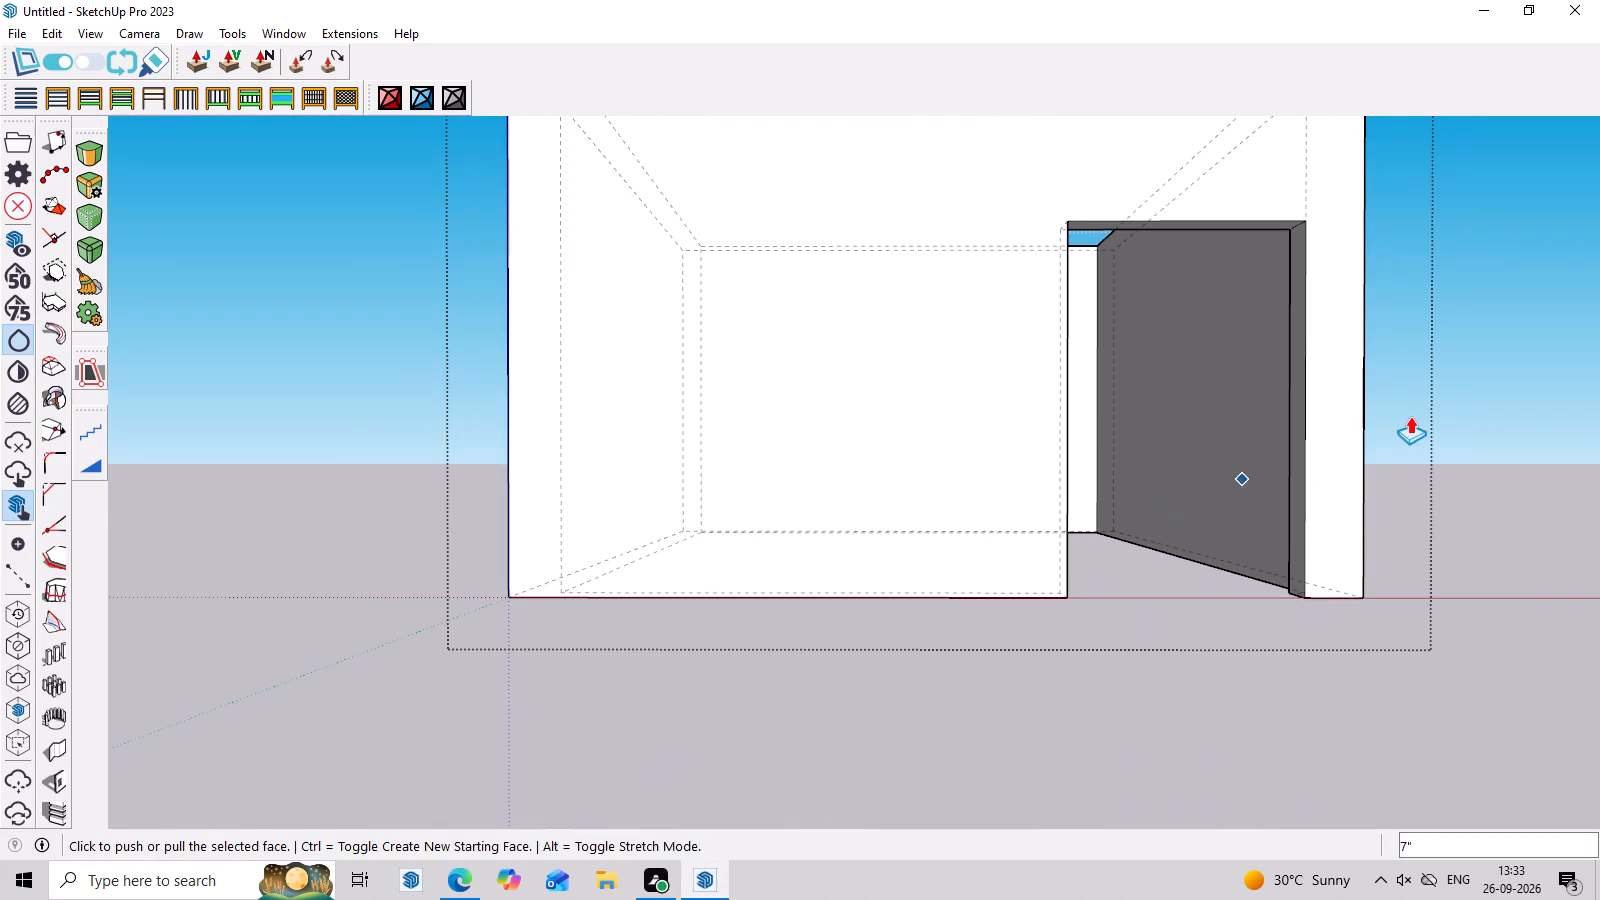
pyautogui.press('space')
pyautogui.click(1487, 368)
# Draw a ground-level rectangle about 4' 1" by 9" across the front wall's thickness, between the blue axis and the door opening.
pyautogui.moveTo(1480, 351); pyautogui.dragTo(1479, 498, button='middle')
pyautogui.scroll(-3, 1473, 492)
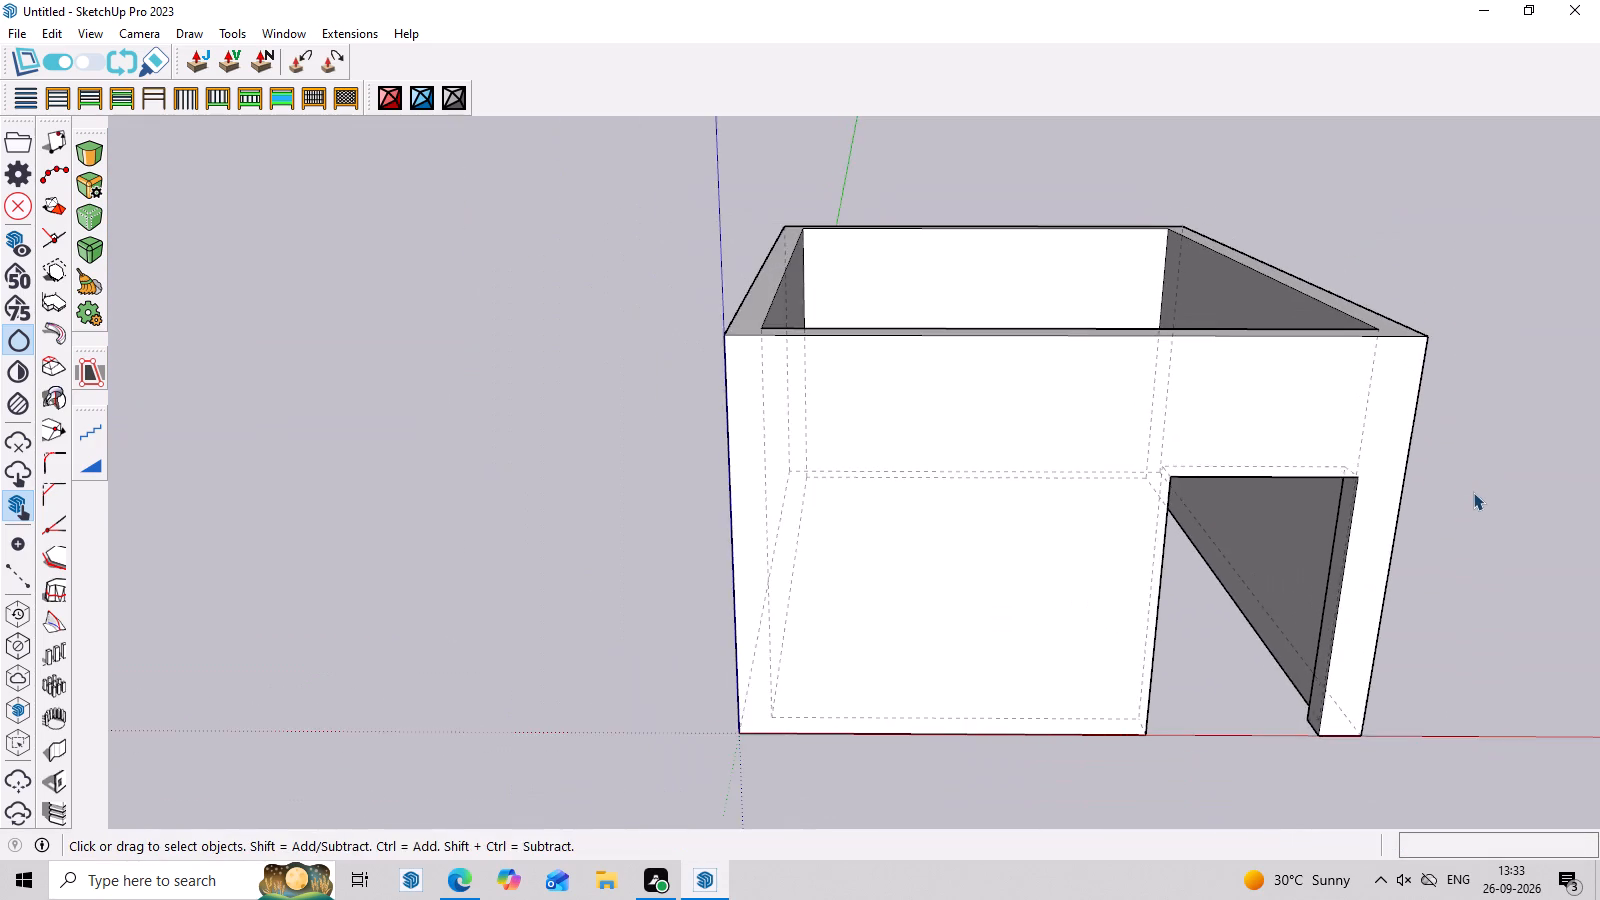
pyautogui.moveTo(1471, 491); pyautogui.dragTo(1465, 418, button='middle')
pyautogui.moveTo(1465, 418); pyautogui.dragTo(1467, 455, button='middle')
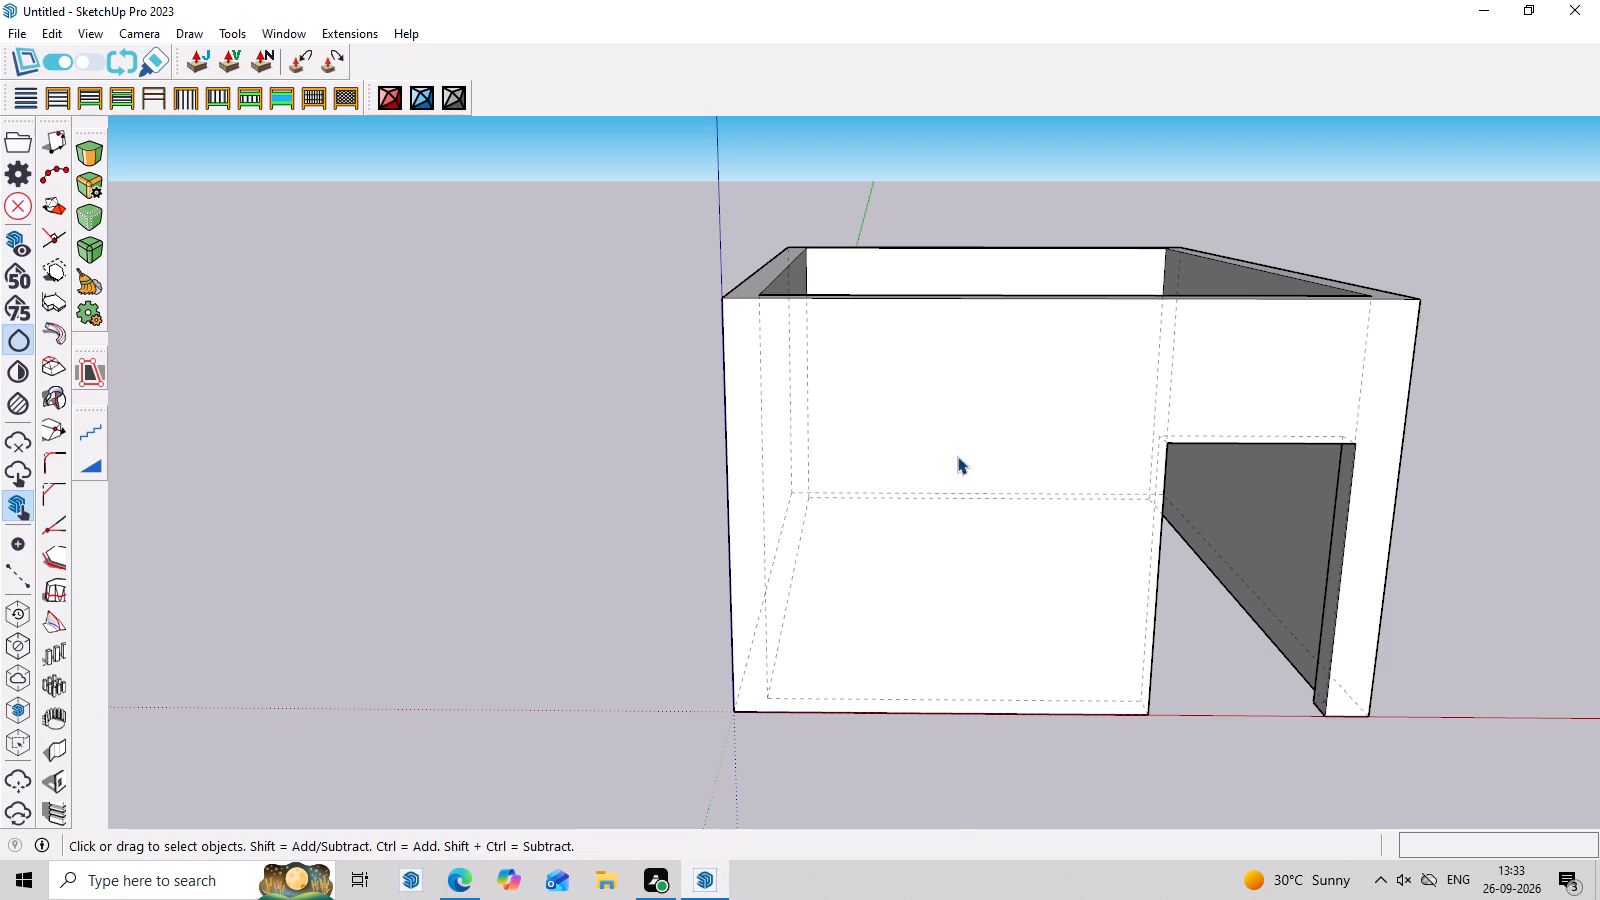
pyautogui.scroll(-3, 1022, 638)
pyautogui.moveTo(1026, 686); pyautogui.dragTo(1028, 618, button='middle')
pyautogui.moveTo(1029, 675); pyautogui.dragTo(1034, 724, button='middle')
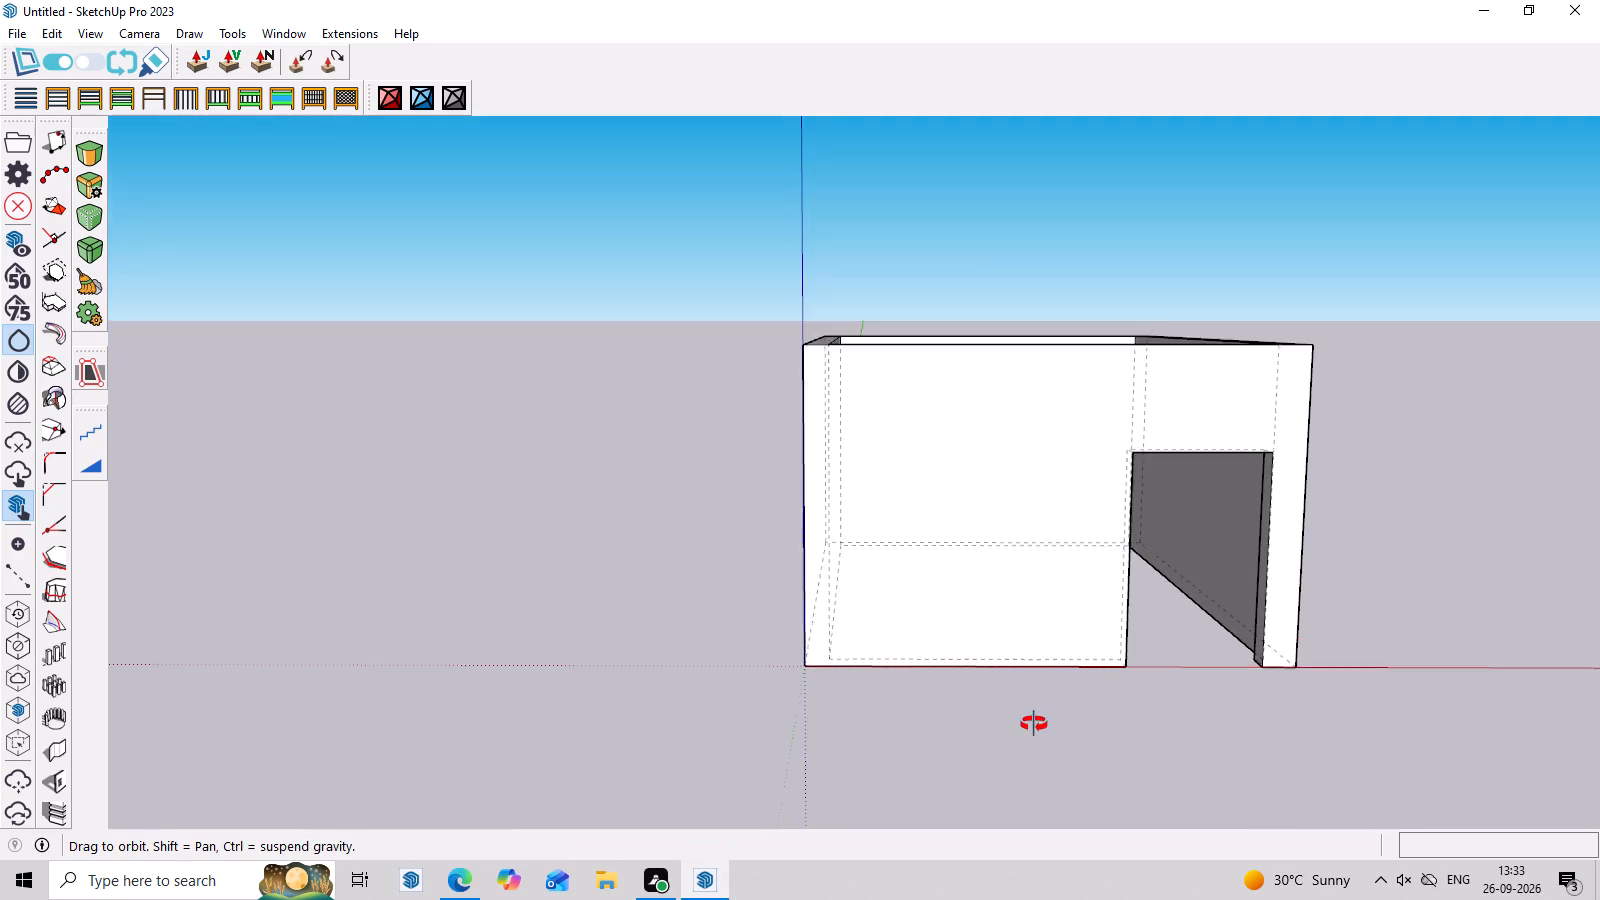
pyautogui.moveTo(1034, 724); pyautogui.dragTo(1034, 761, button='middle')
pyautogui.scroll(3, 1028, 741)
pyautogui.press('r')
pyautogui.moveTo(1006, 710); pyautogui.dragTo(1007, 785, button='middle')
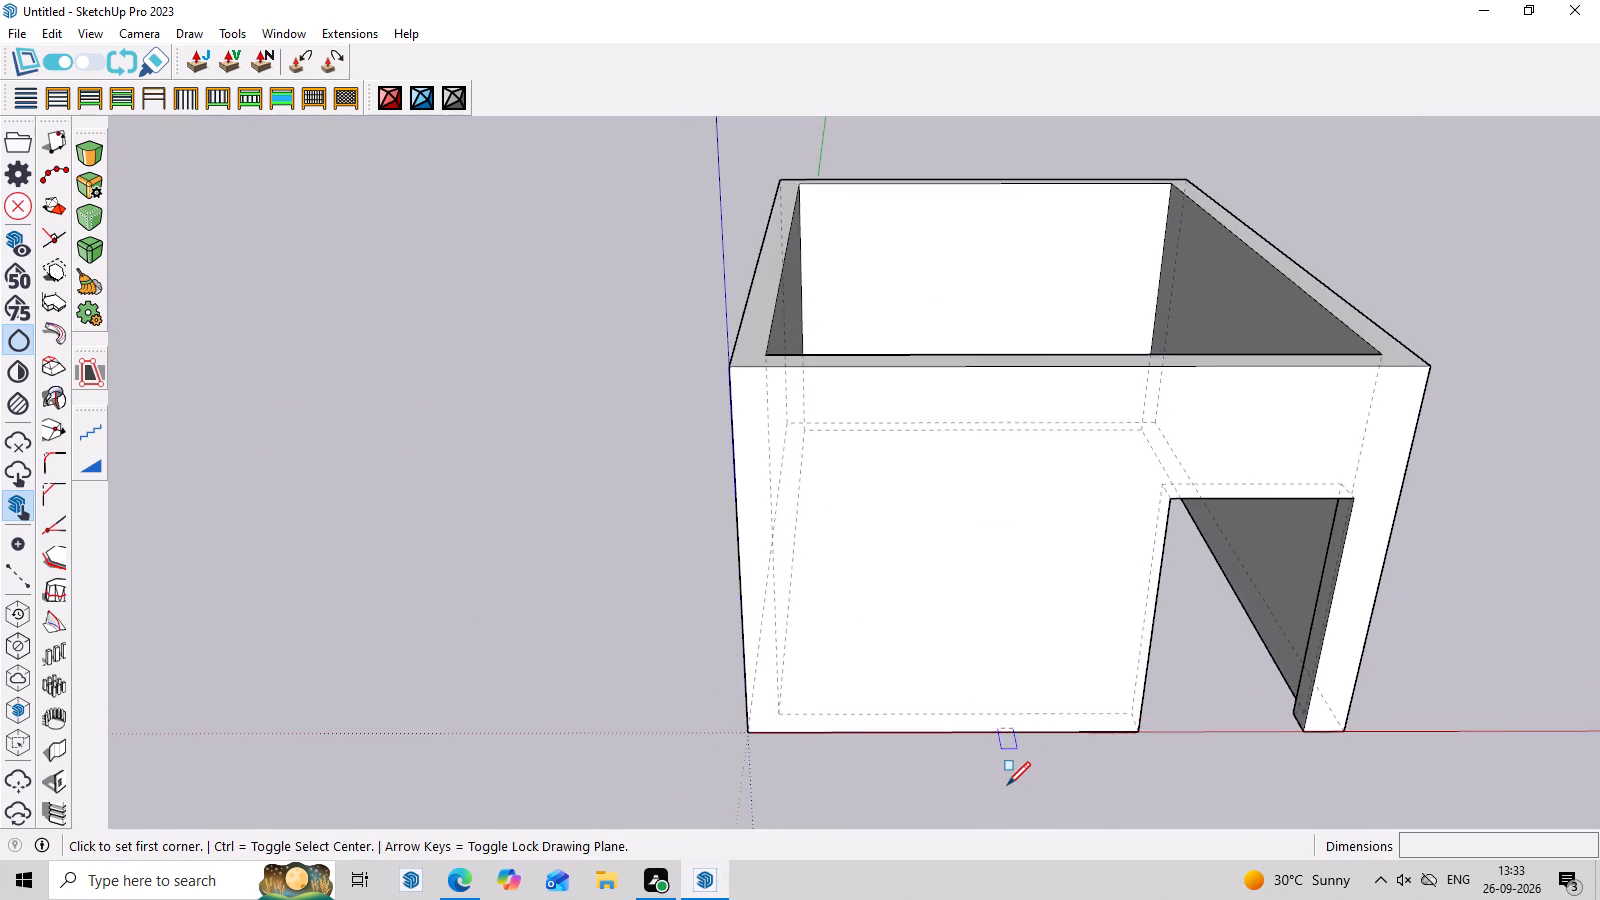
pyautogui.scroll(3, 1007, 785)
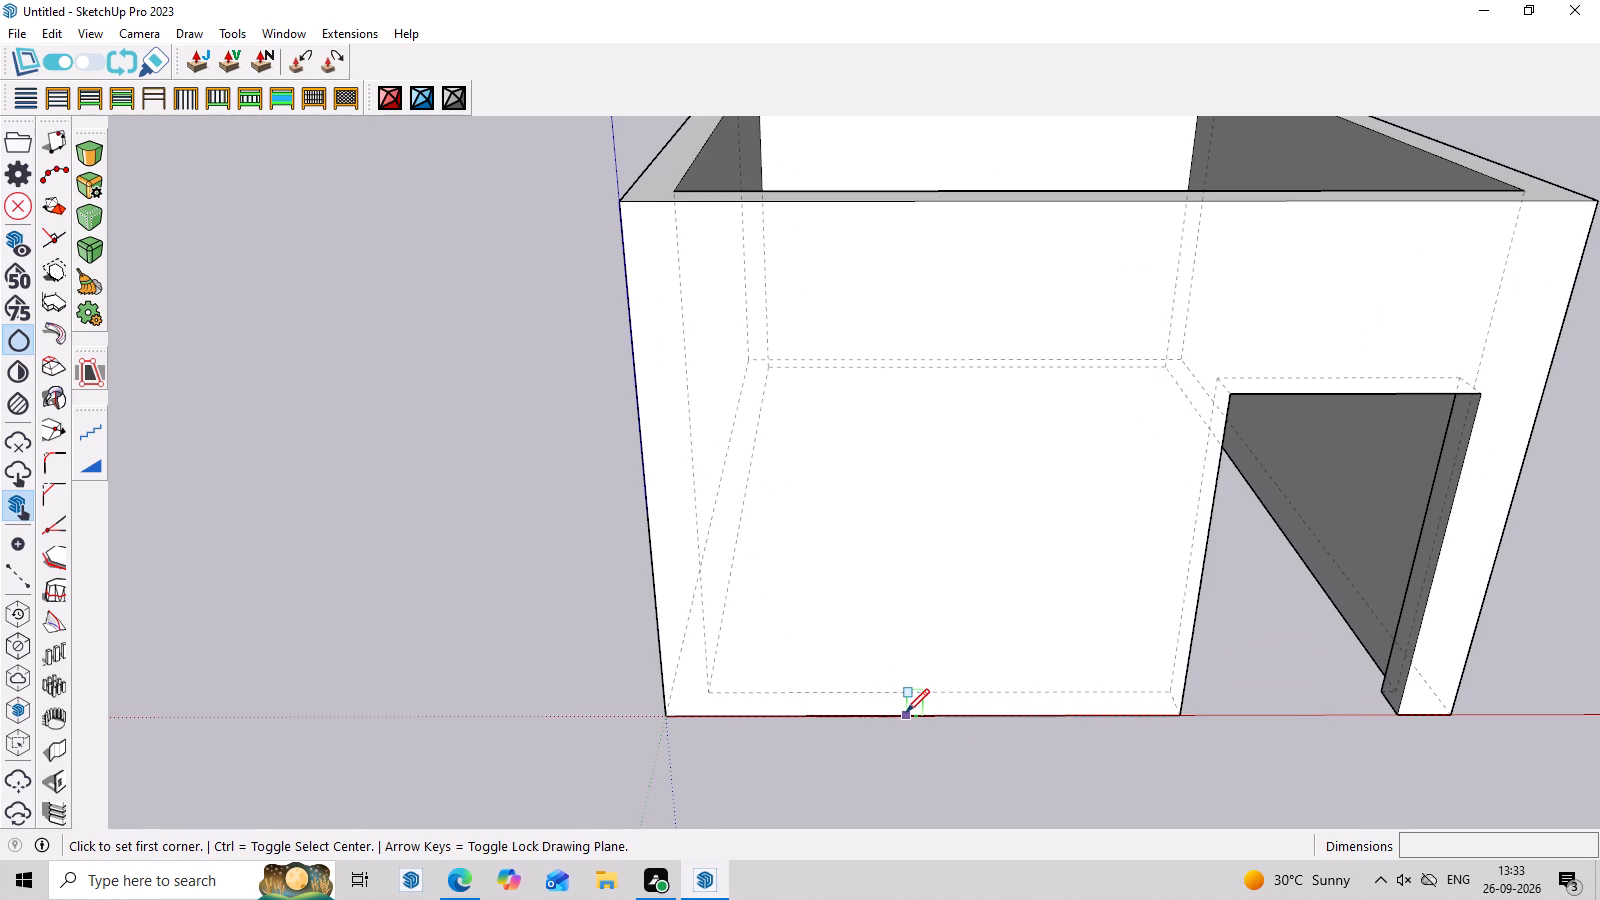
pyautogui.click(907, 712)
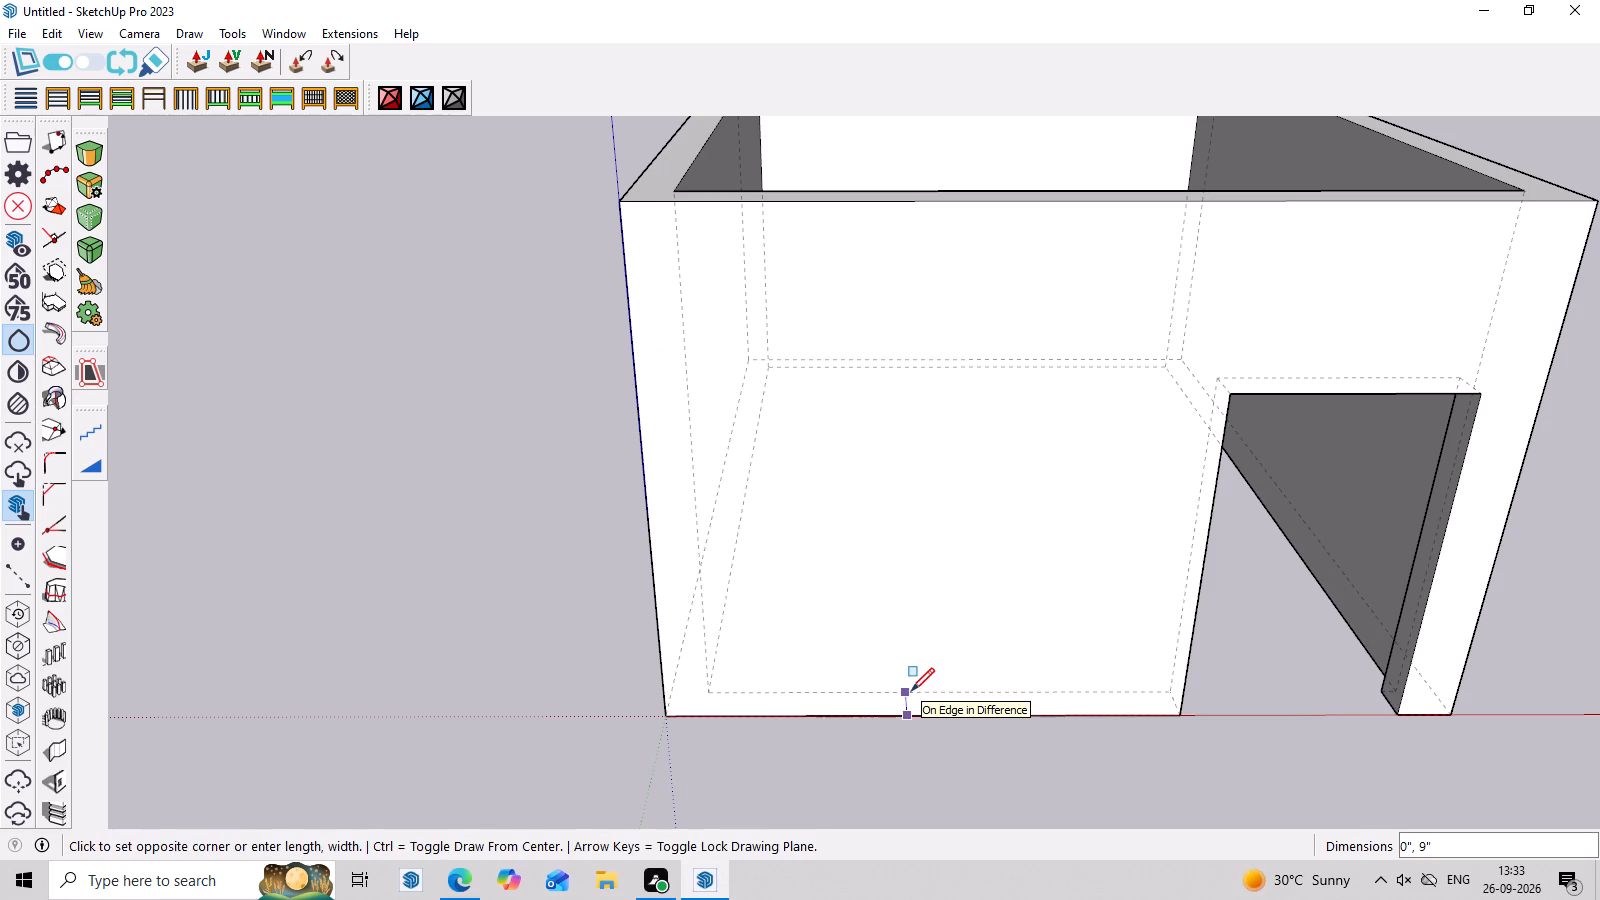
pyautogui.click(911, 691)
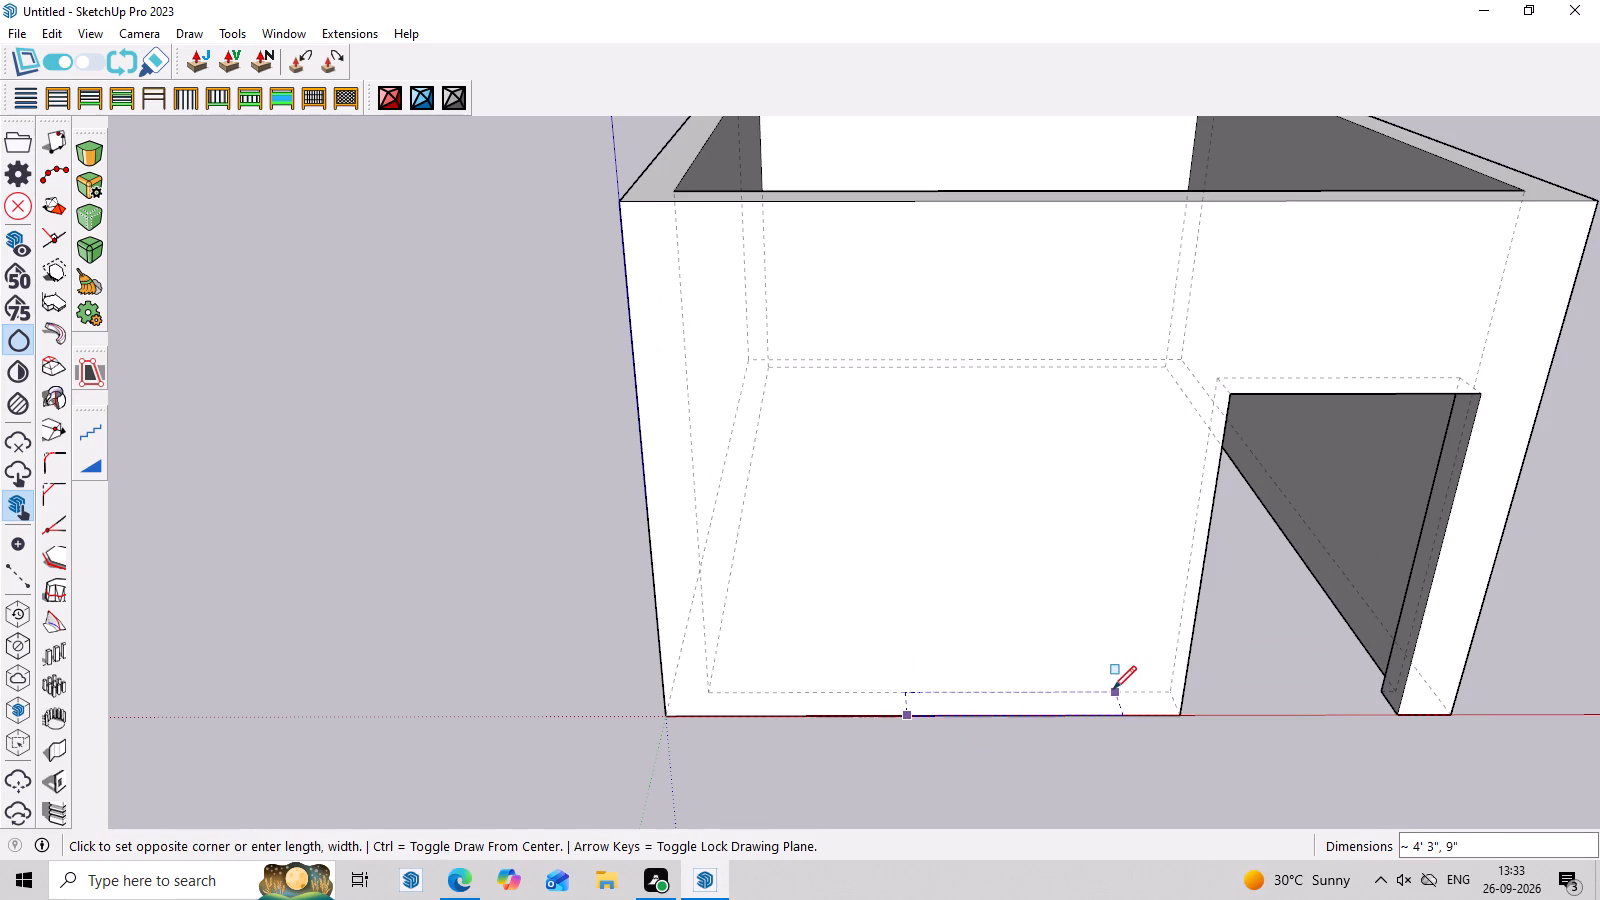
pyautogui.click(1109, 689)
# Push/Pull the new rectangle upward about 4' 3" to form a window-sized block in the front wall.
pyautogui.press('p')
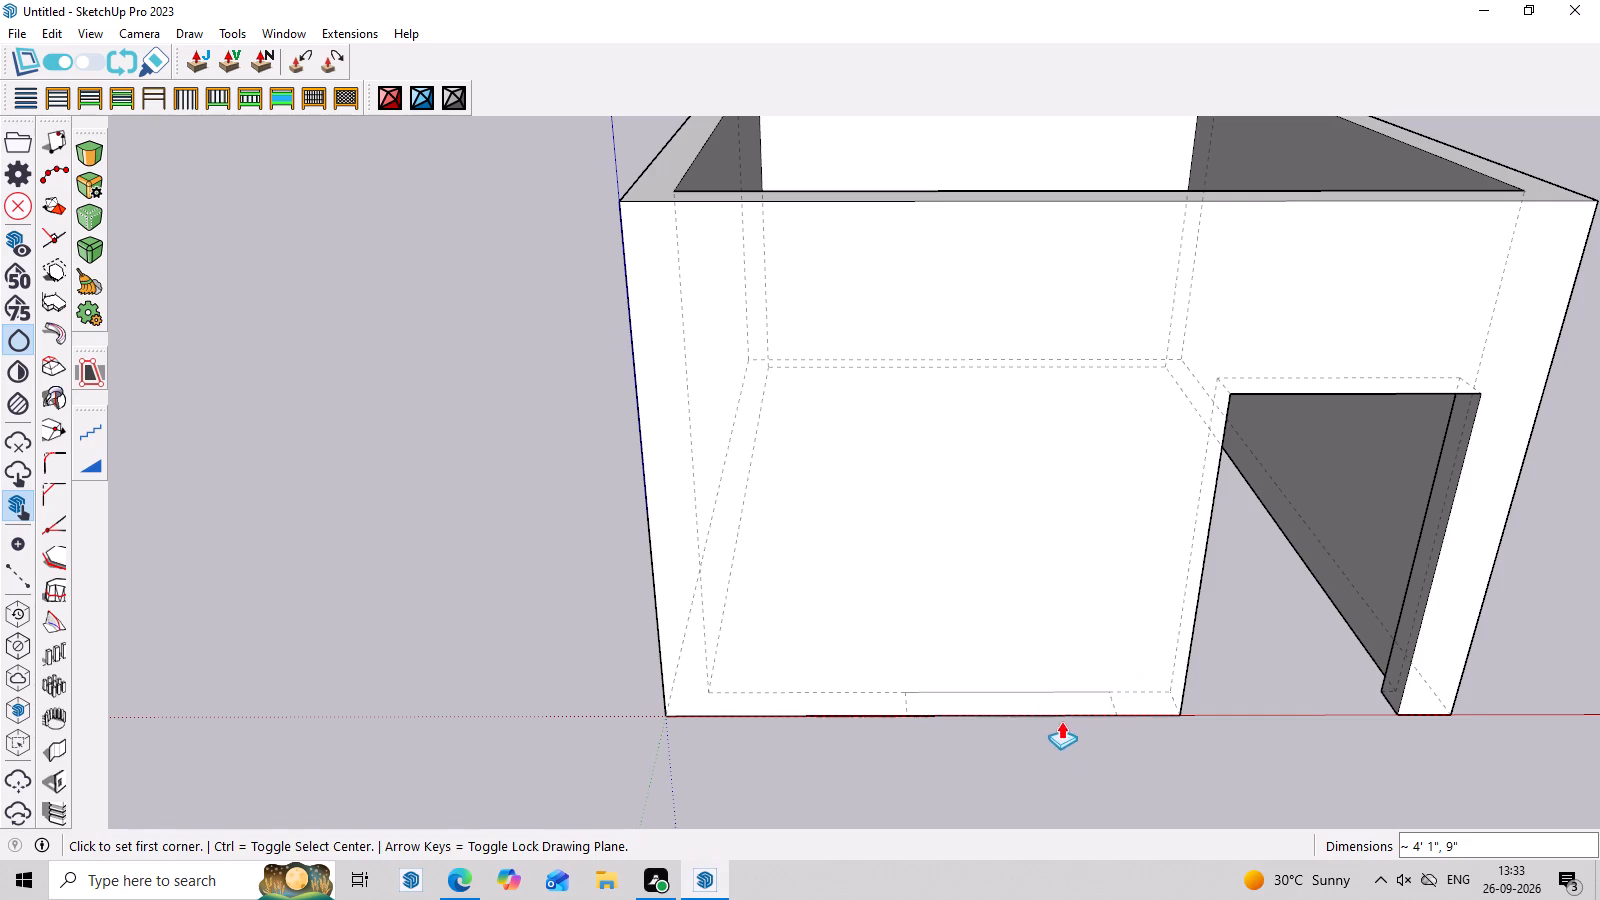
pyautogui.click(1041, 703)
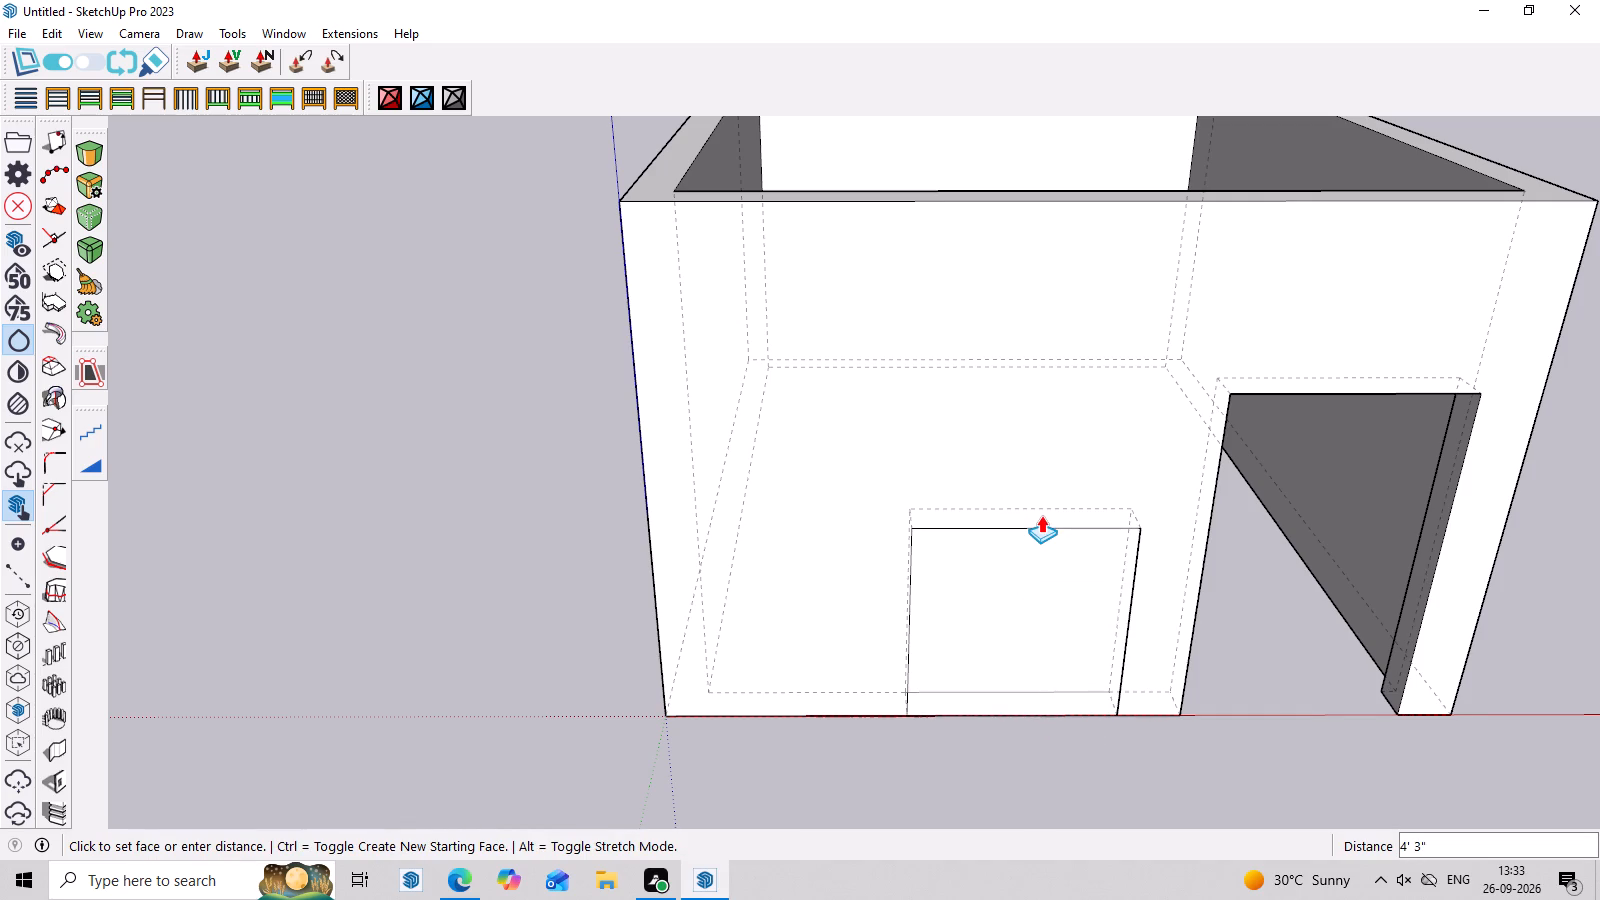
pyautogui.click(1041, 515)
# Pull the block's front face outward from the wall and repeat the same distance on its back face inside the room.
pyautogui.moveTo(1086, 611); pyautogui.dragTo(1039, 434, button='middle')
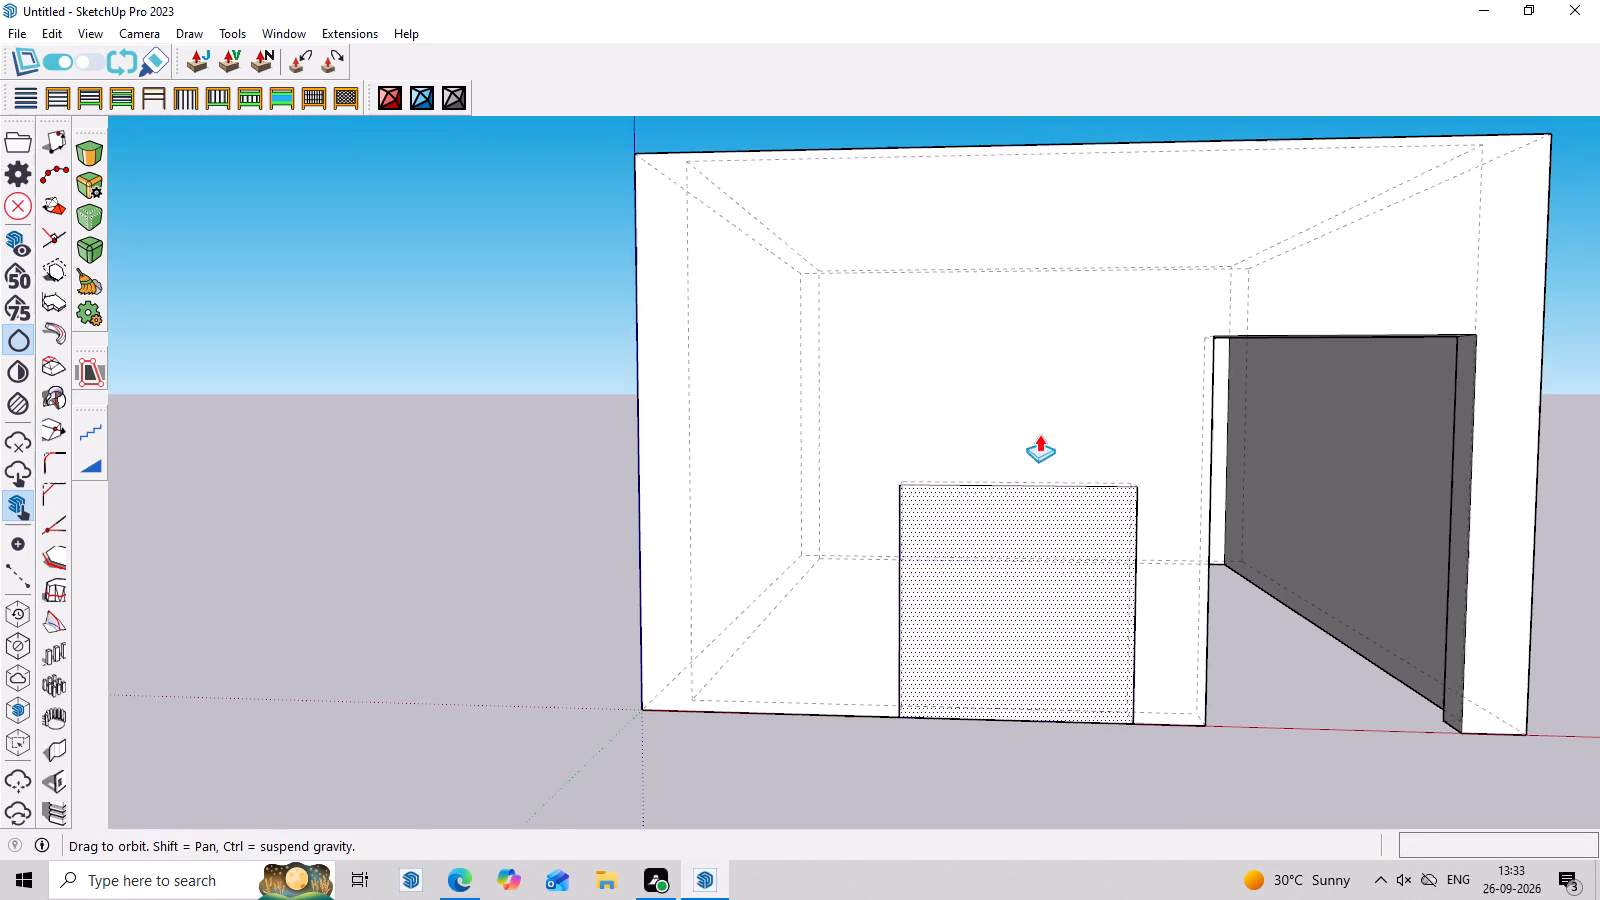
pyautogui.click(1021, 564)
pyautogui.click(1021, 588)
pyautogui.moveTo(1055, 330); pyautogui.dragTo(1039, 666, button='middle')
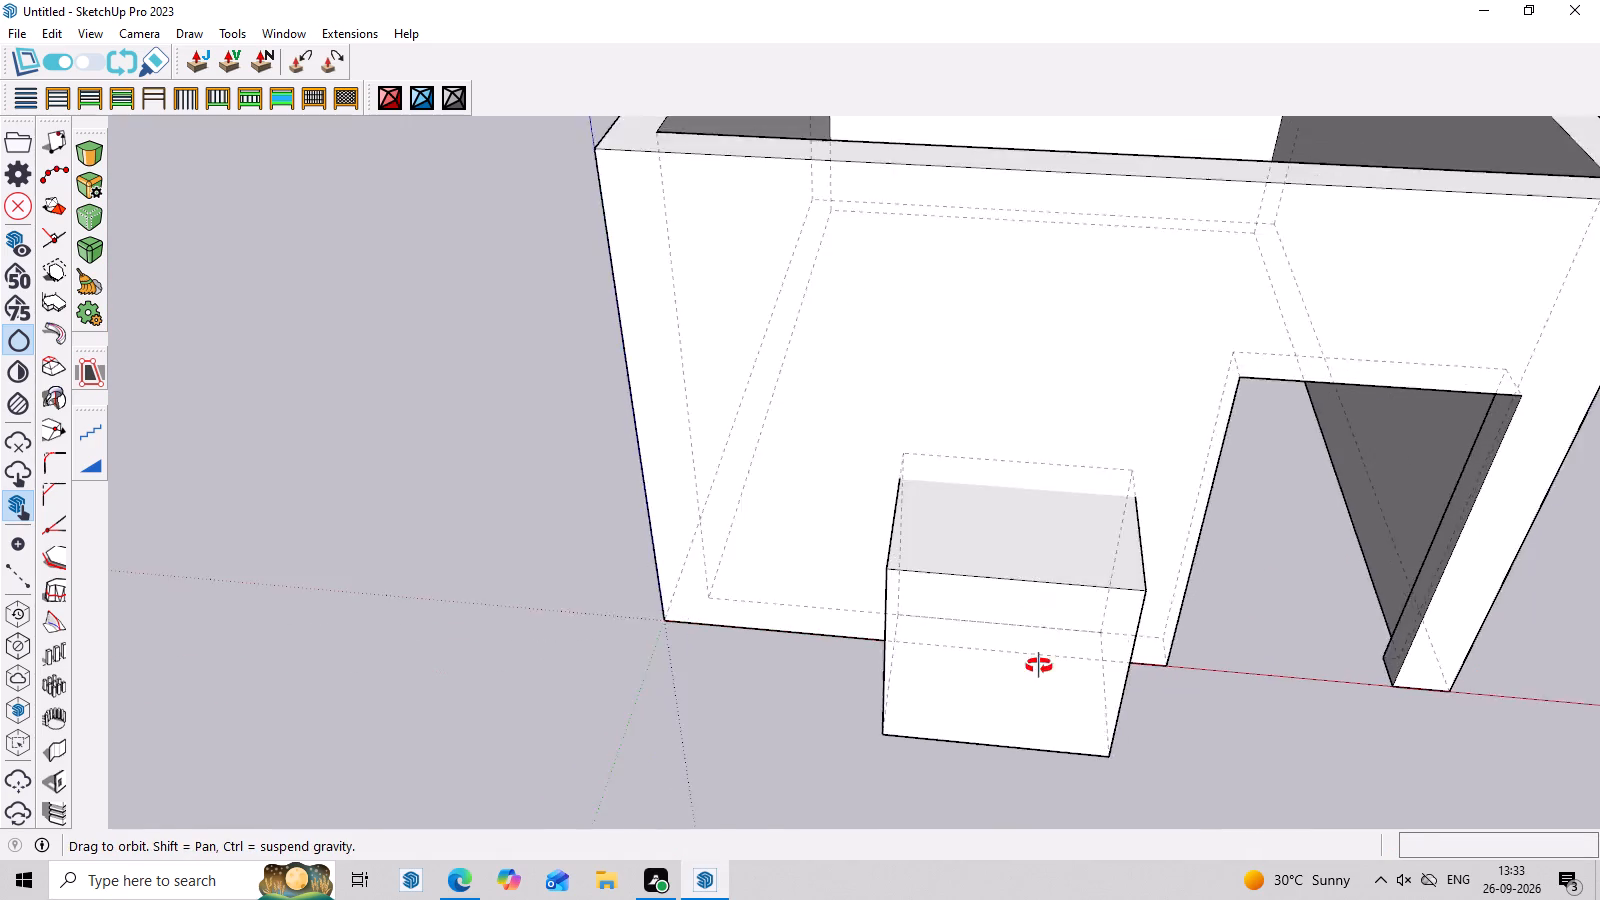
pyautogui.moveTo(1039, 666); pyautogui.dragTo(1038, 689, button='middle')
pyautogui.moveTo(1080, 204); pyautogui.dragTo(976, 814, button='middle')
pyautogui.doubleClick(1043, 476)
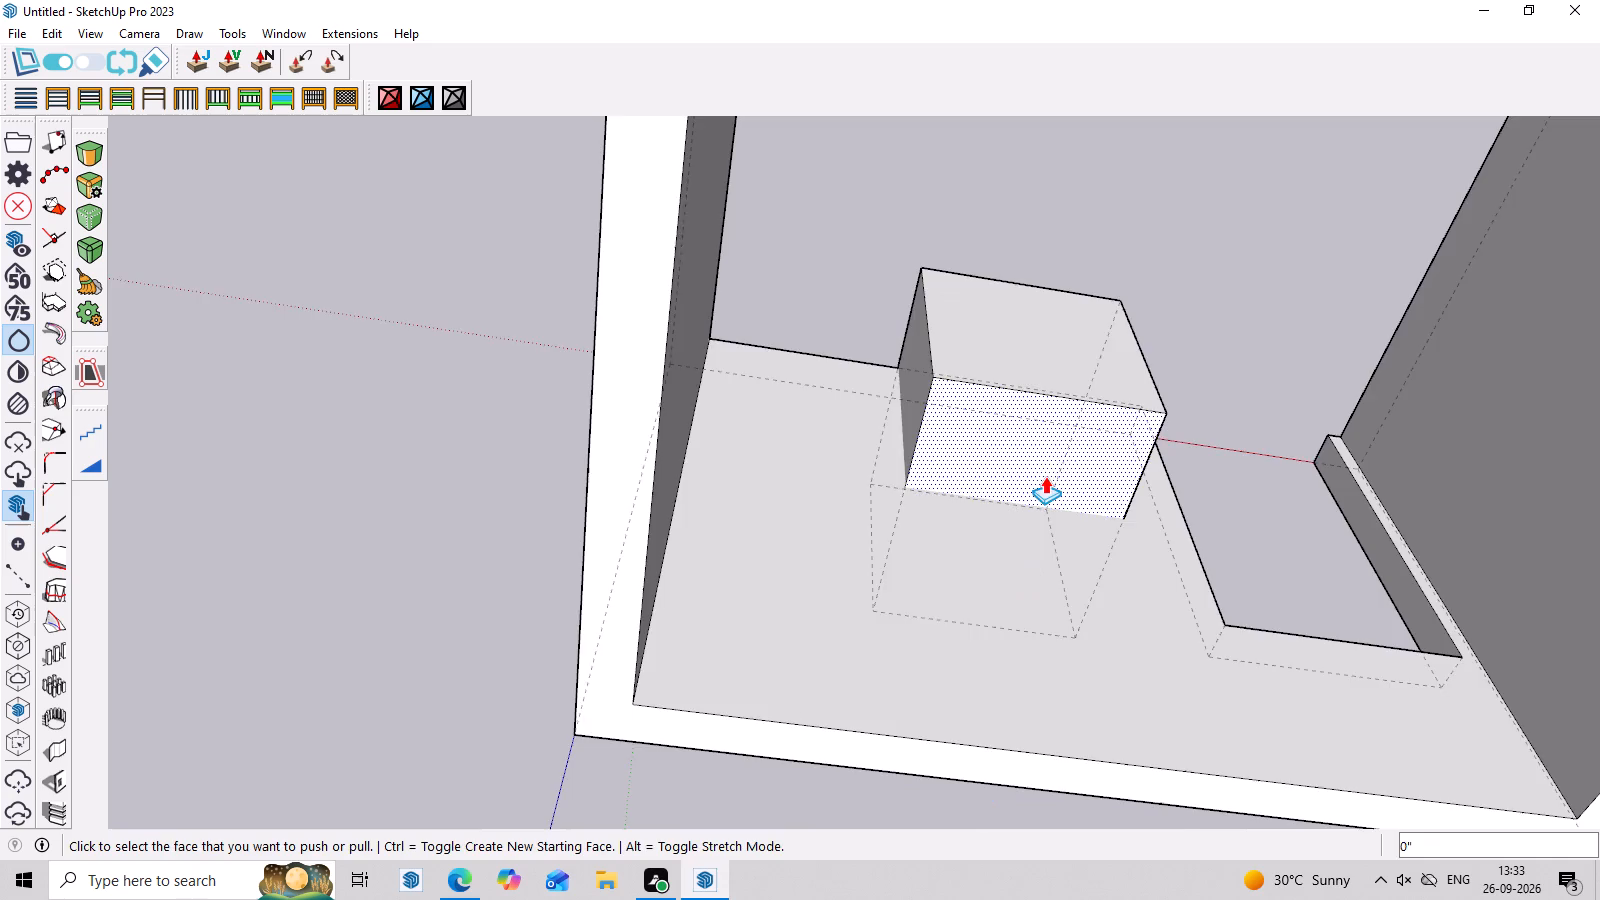
pyautogui.moveTo(1050, 436); pyautogui.dragTo(1125, 0, button='middle')
pyautogui.moveTo(1163, 527); pyautogui.dragTo(1175, 219, button='middle')
# Select the whole window-sized block and make it a group.
pyautogui.press('space')
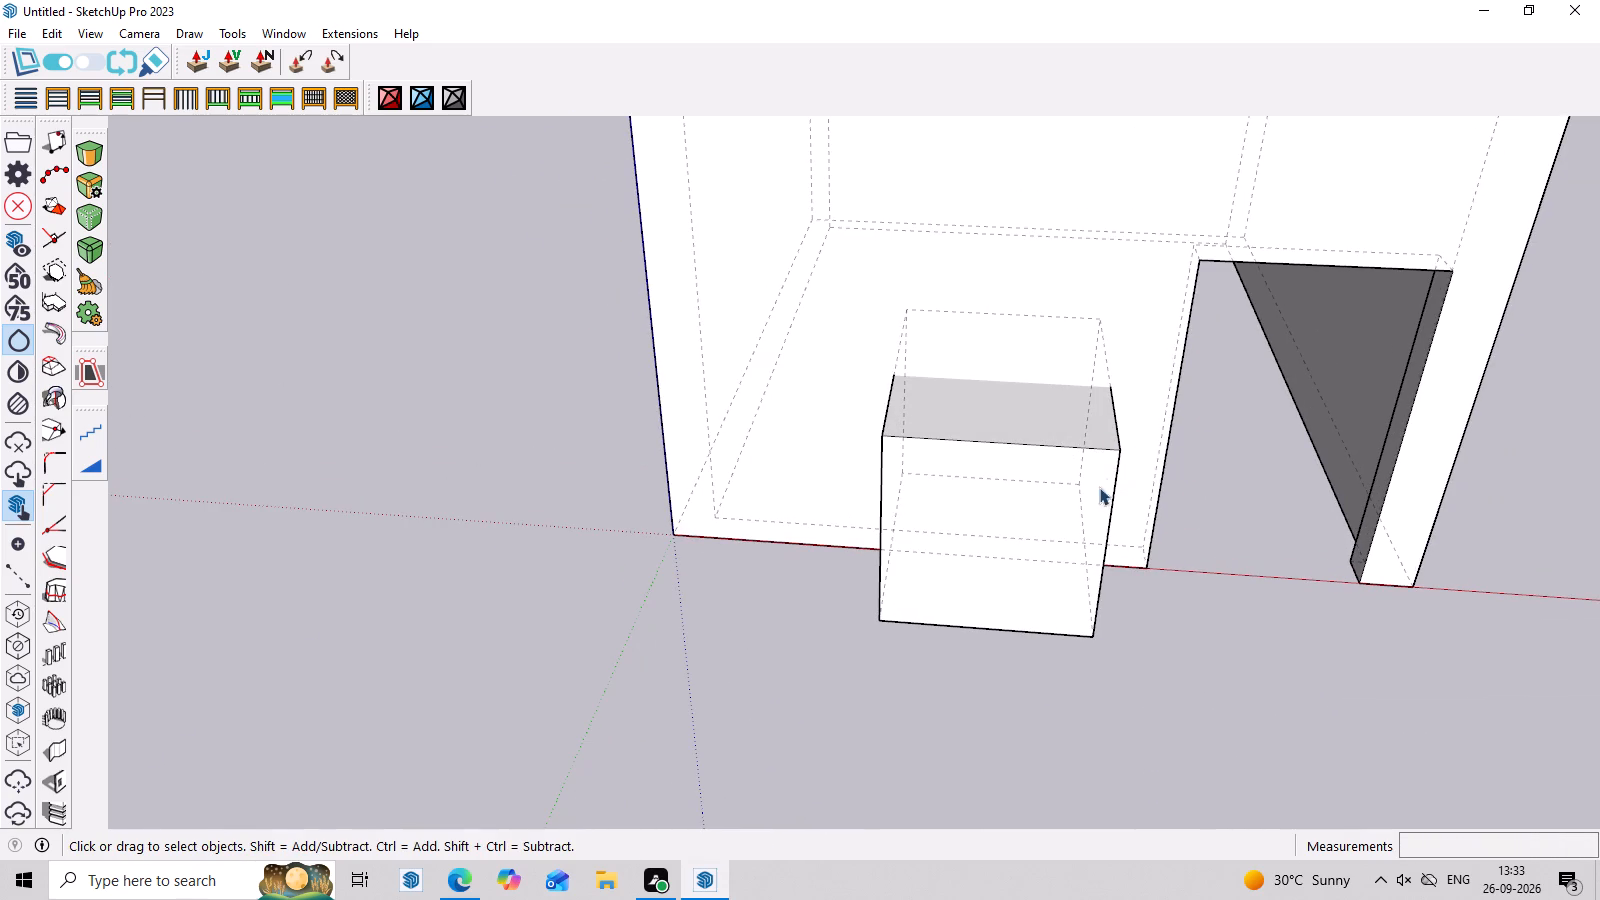
pyautogui.tripleClick(1071, 517)
pyautogui.rightClick(1071, 517)
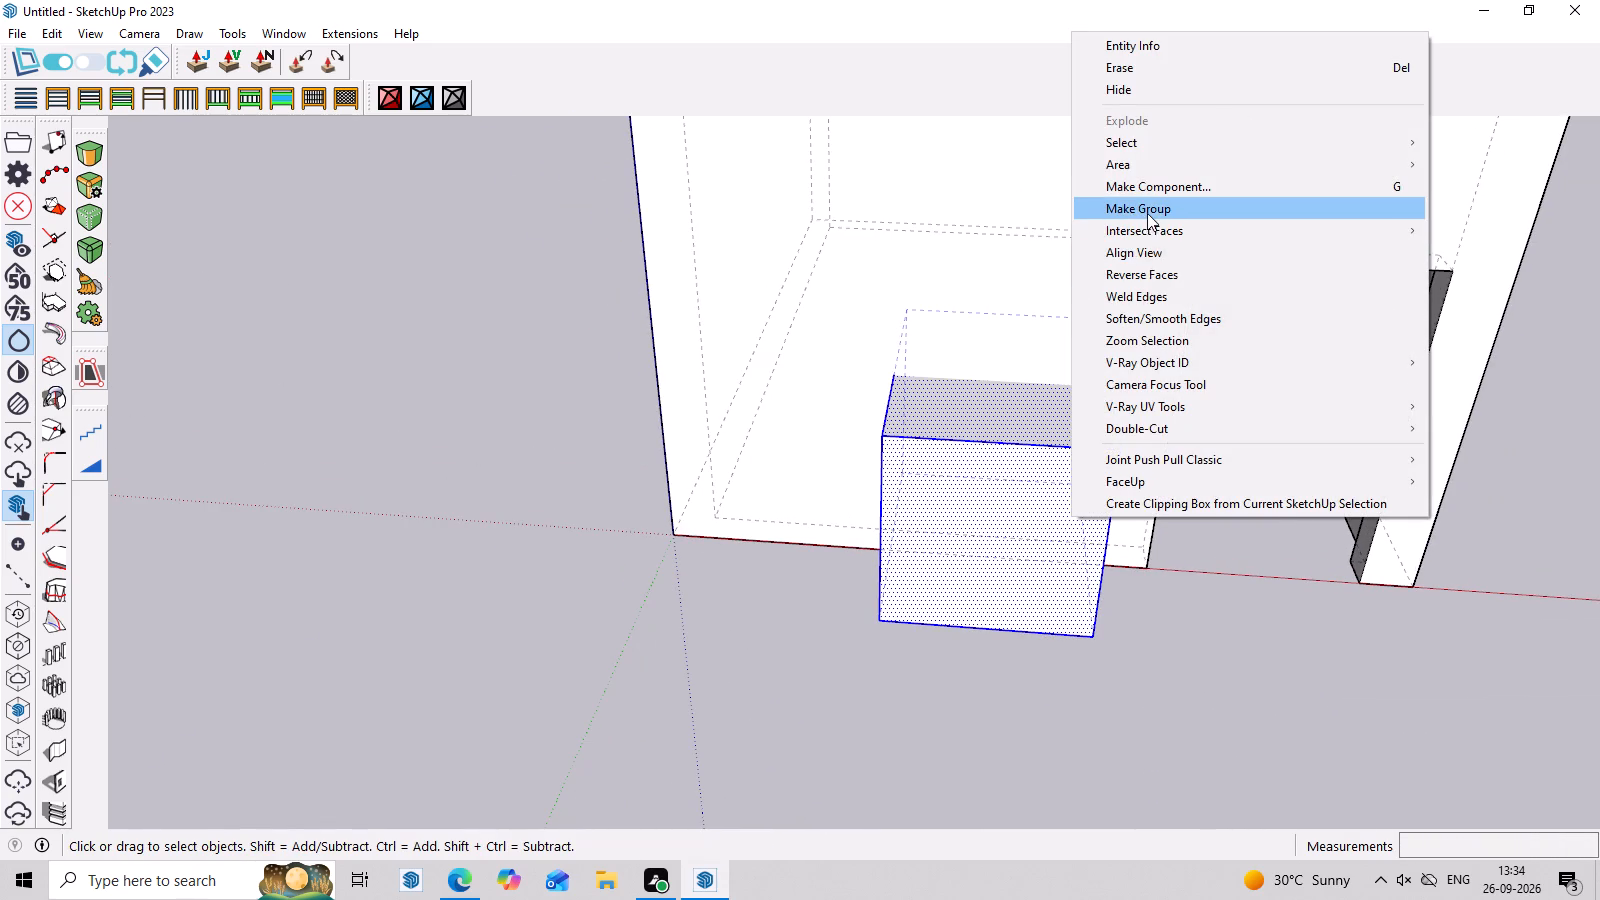
pyautogui.click(1147, 213)
# Move the grouped block straight up along the blue axis about 2' 6" to window-sill height.
pyautogui.moveTo(1198, 537); pyautogui.dragTo(1200, 406, button='middle')
pyautogui.press('m')
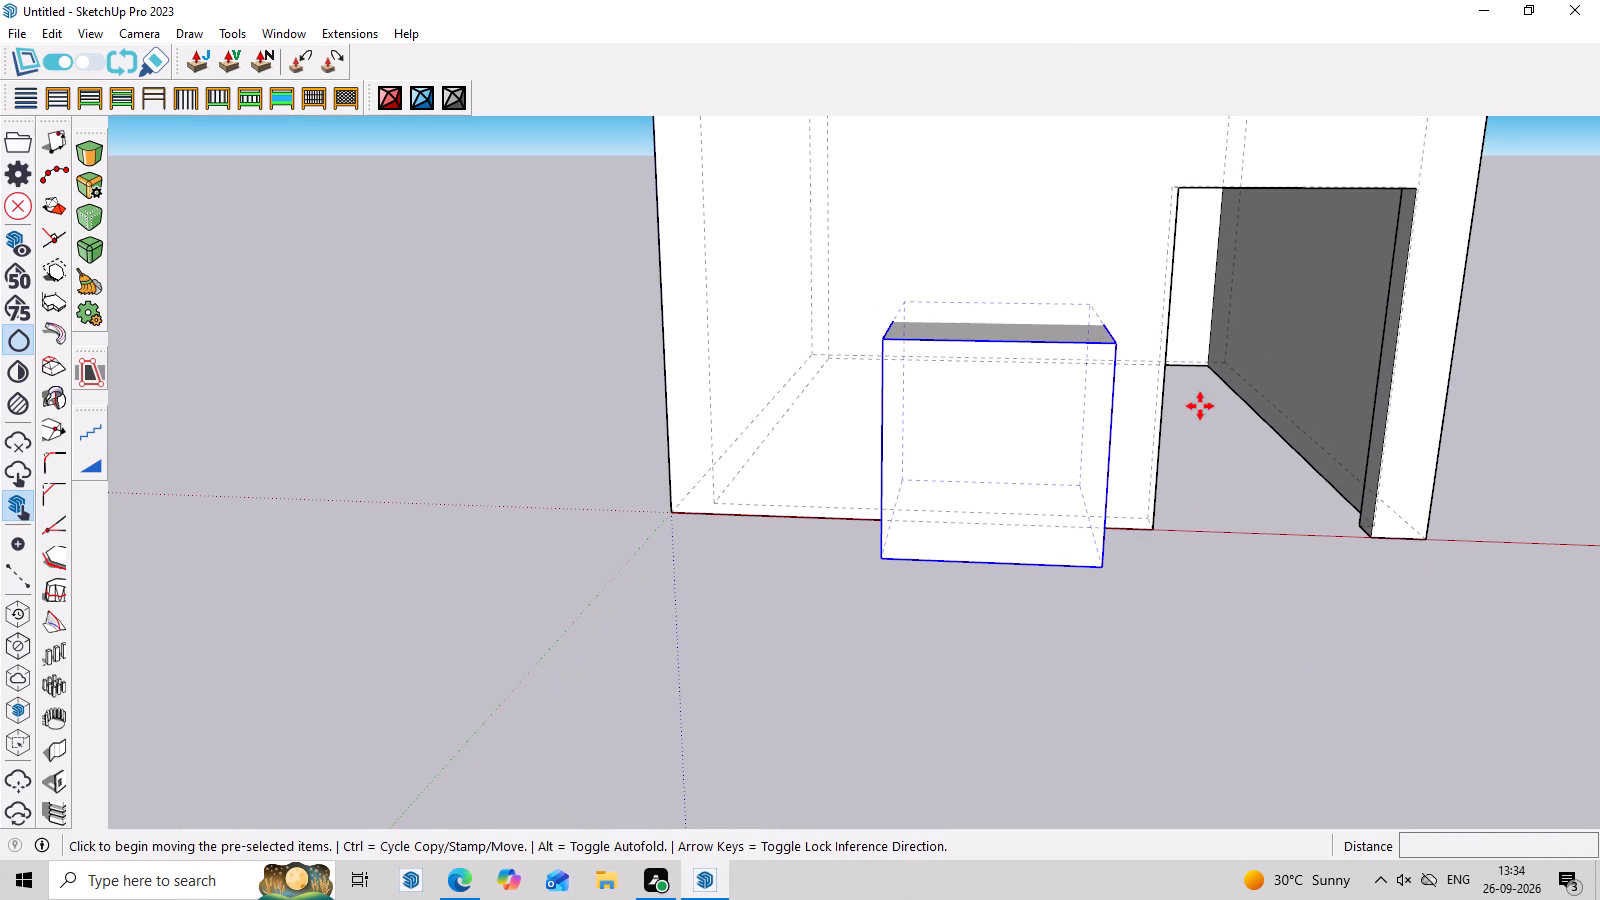
pyautogui.click(1154, 530)
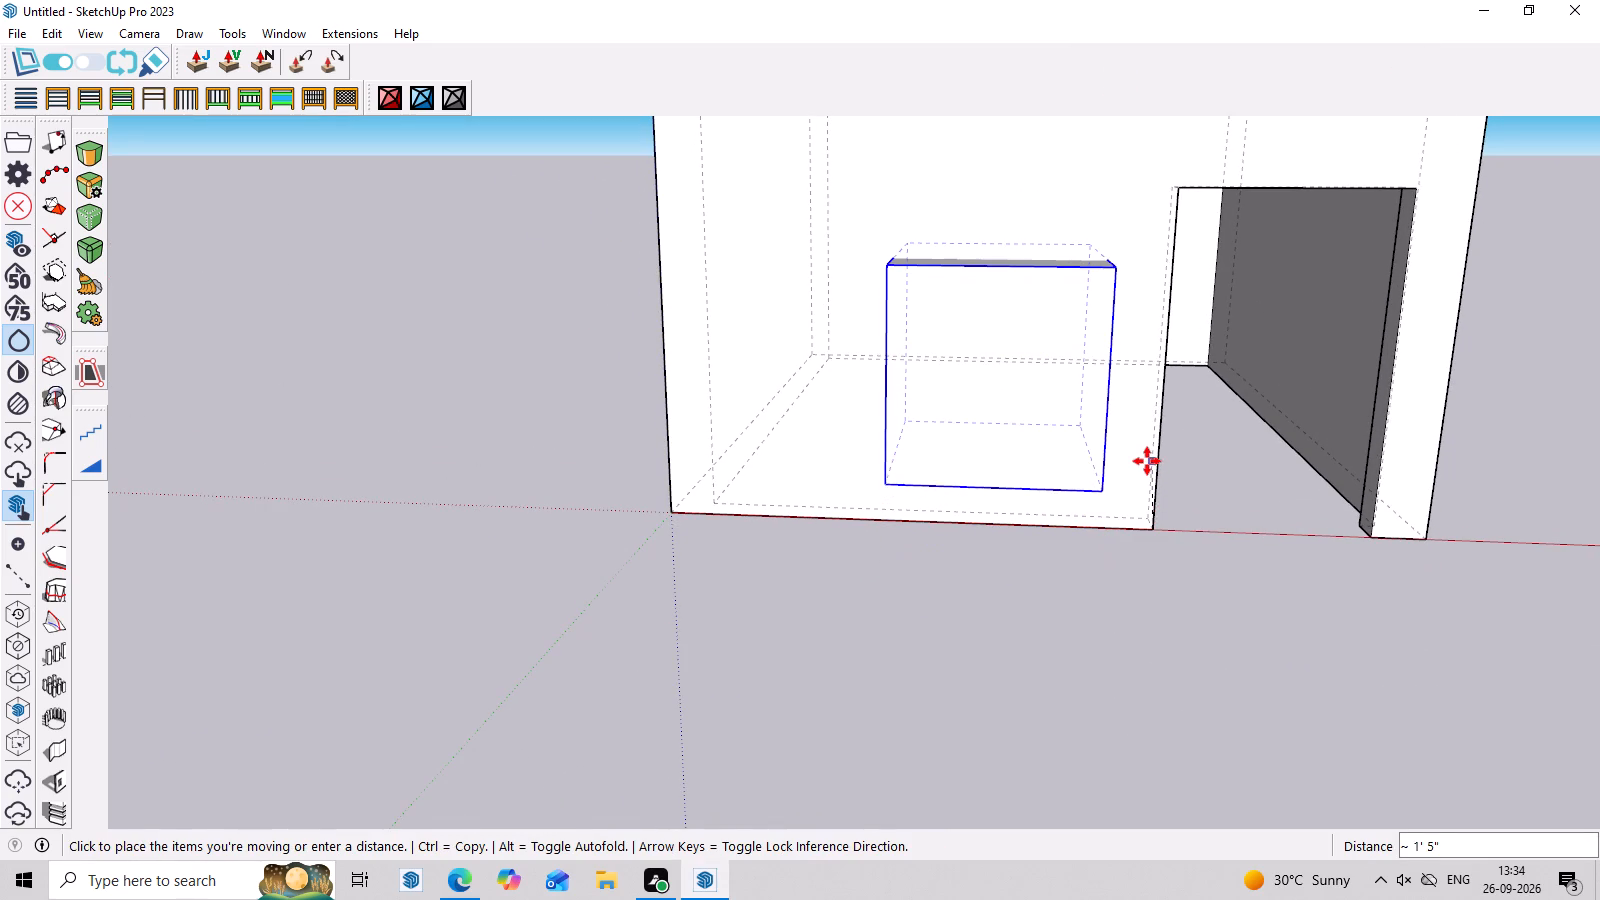
pyautogui.press('Up')
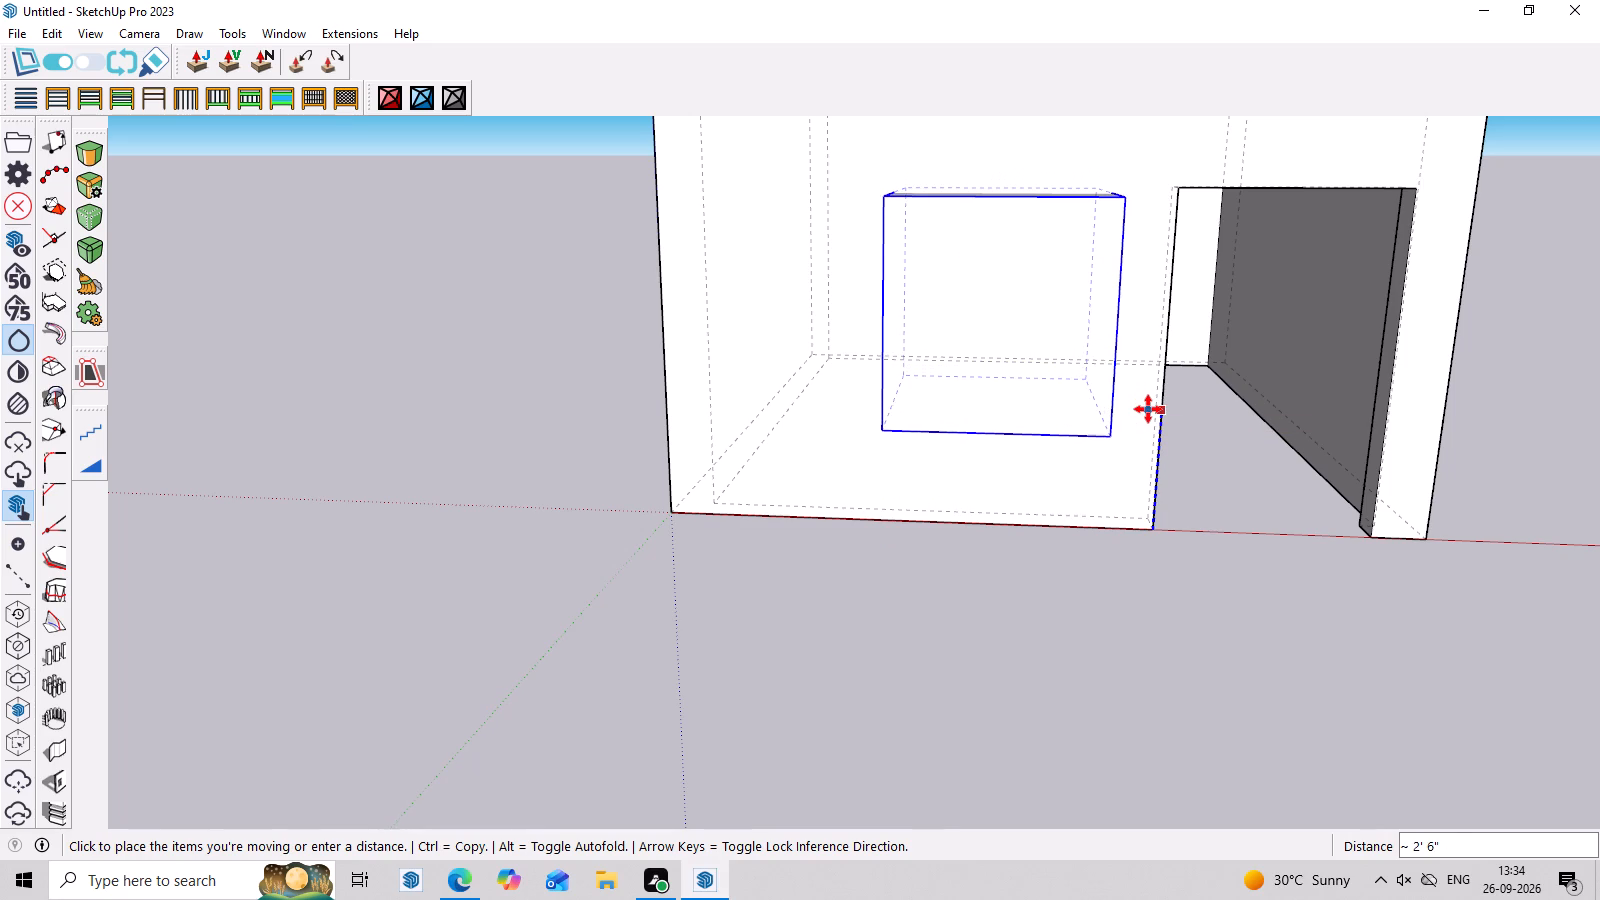
pyautogui.click(1148, 409)
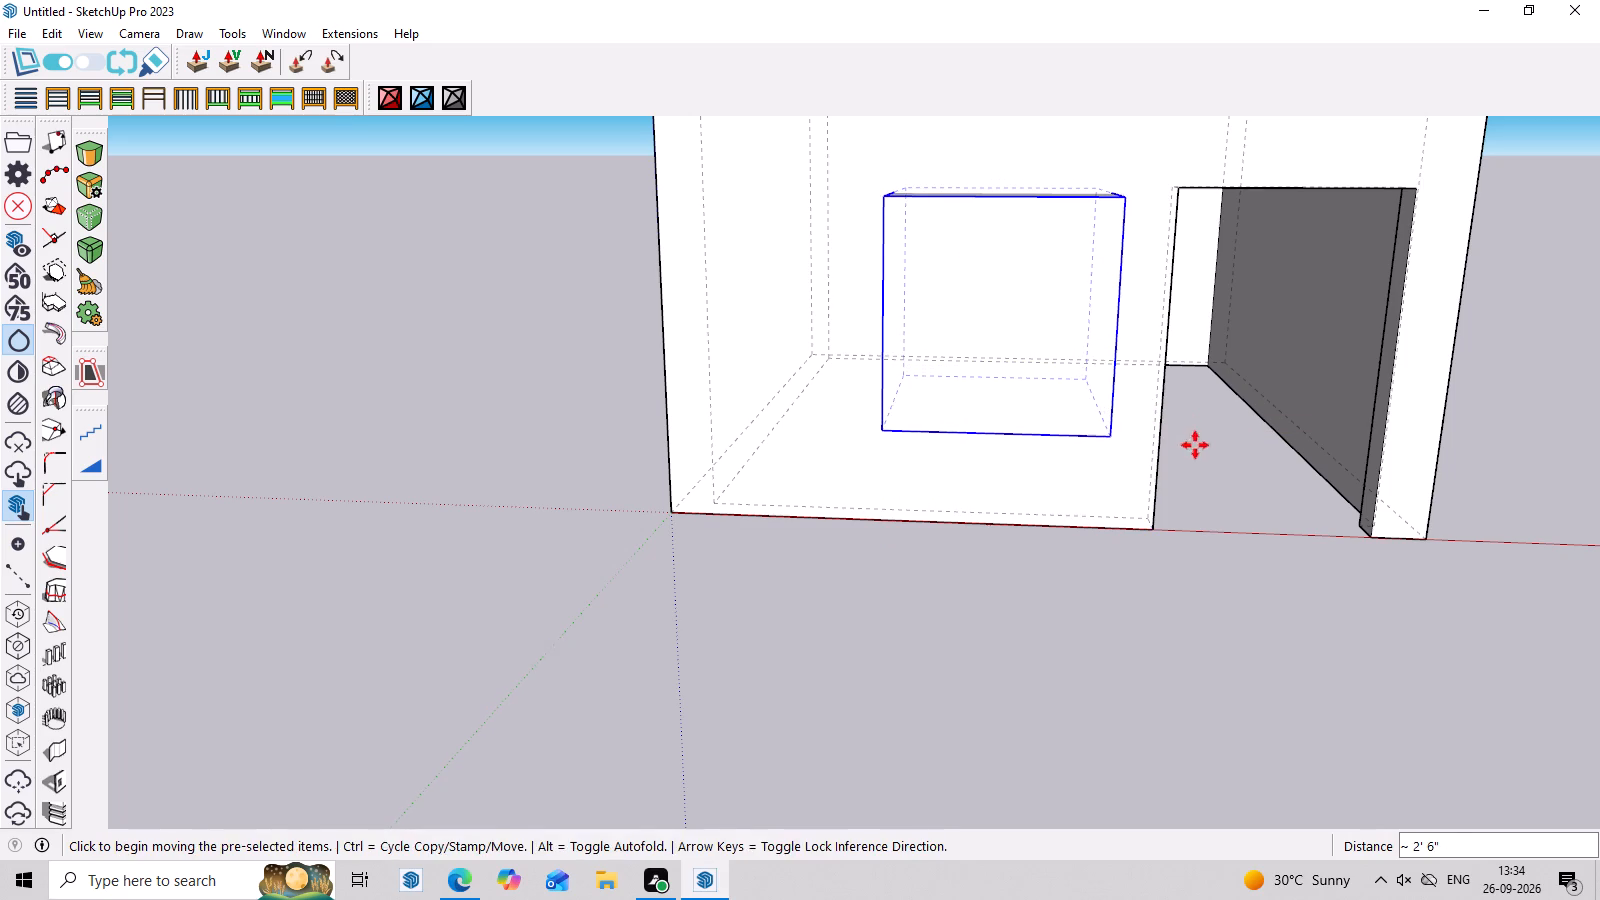
# Subtract the grouped block from the wall group with the solid Subtract tool to cut a window opening.
pyautogui.moveTo(1195, 446); pyautogui.dragTo(1195, 492, button='middle')
pyautogui.click(224, 29)
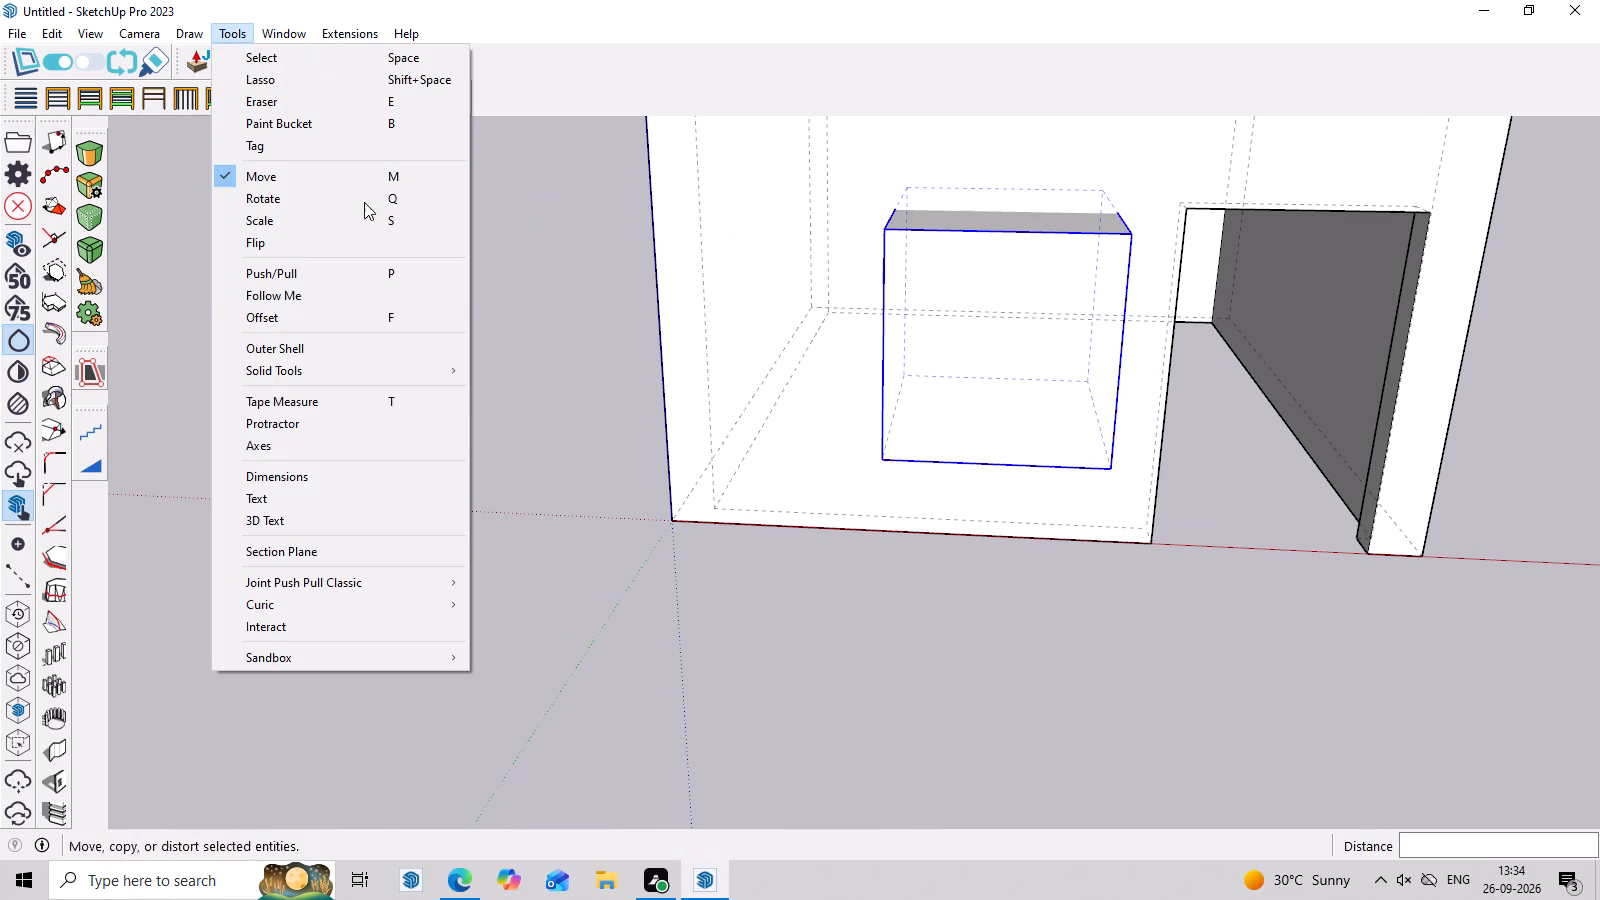
pyautogui.click(355, 376)
pyautogui.click(514, 413)
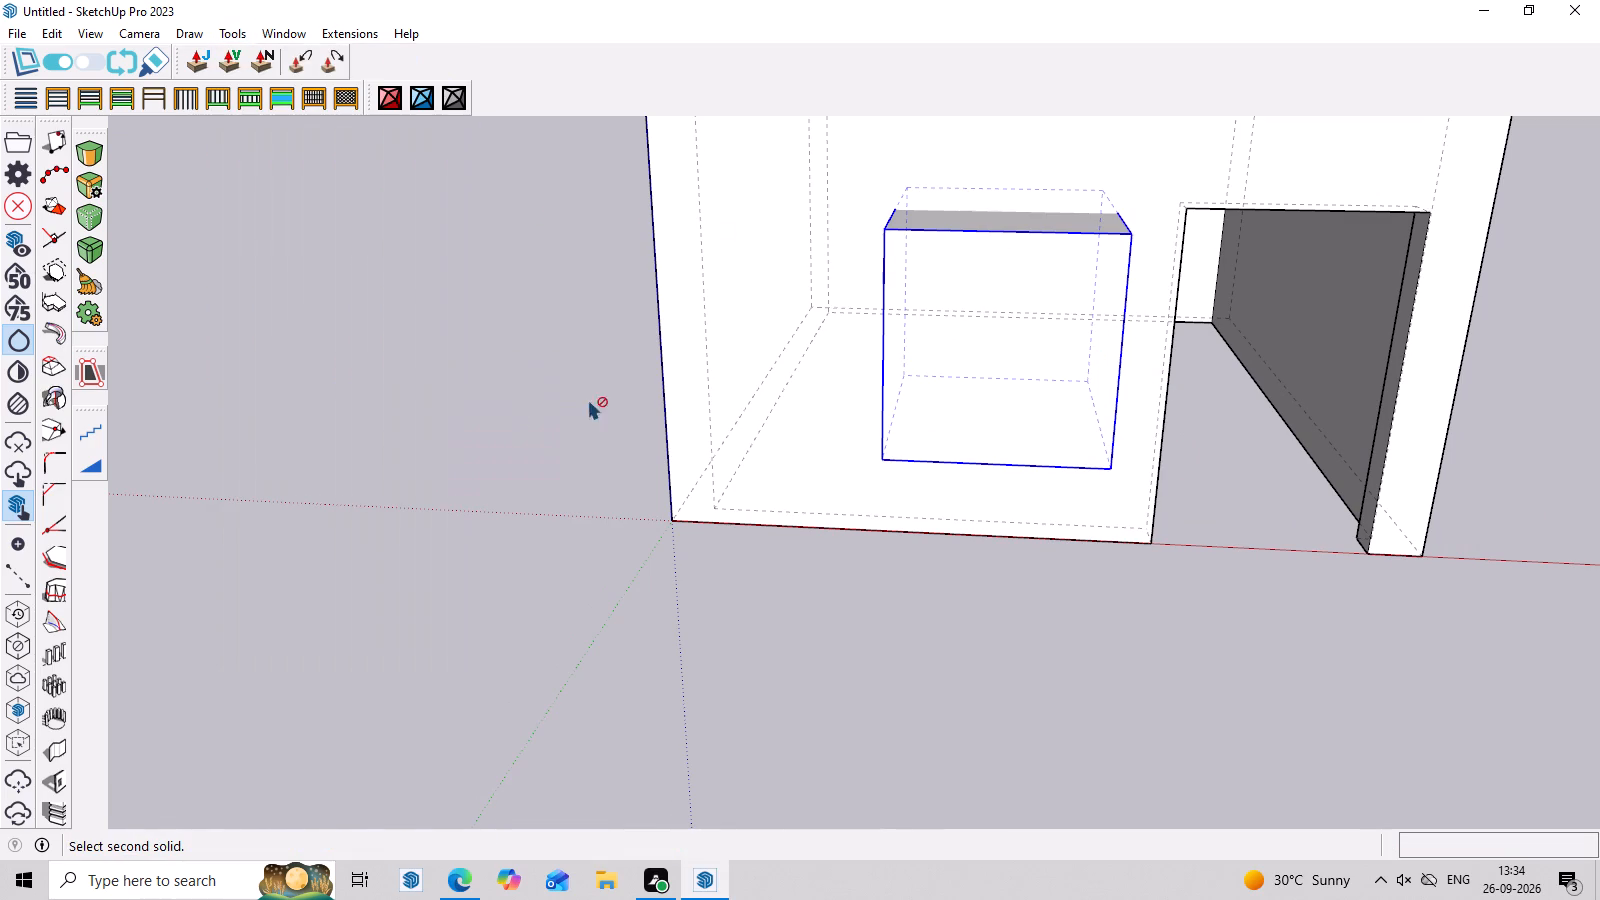
pyautogui.click(769, 349)
pyautogui.moveTo(849, 528); pyautogui.dragTo(736, 428, button='middle')
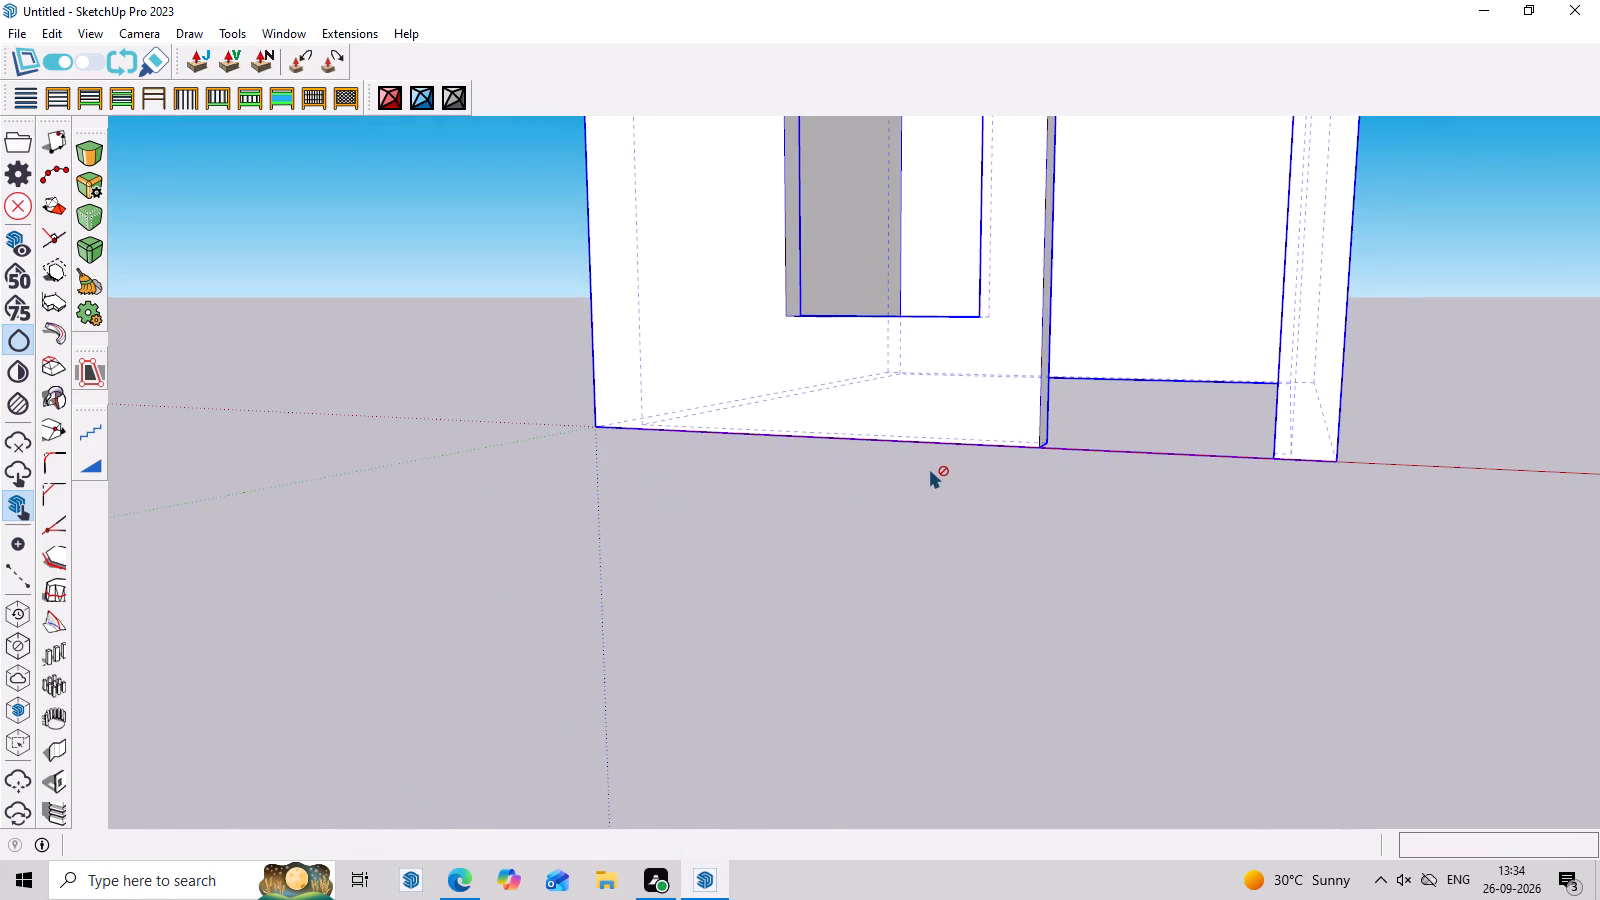
pyautogui.scroll(-6, 938, 459)
pyautogui.moveTo(1396, 571); pyautogui.dragTo(1599, 554, button='middle')
pyautogui.moveTo(1148, 393); pyautogui.dragTo(1291, 442, button='middle')
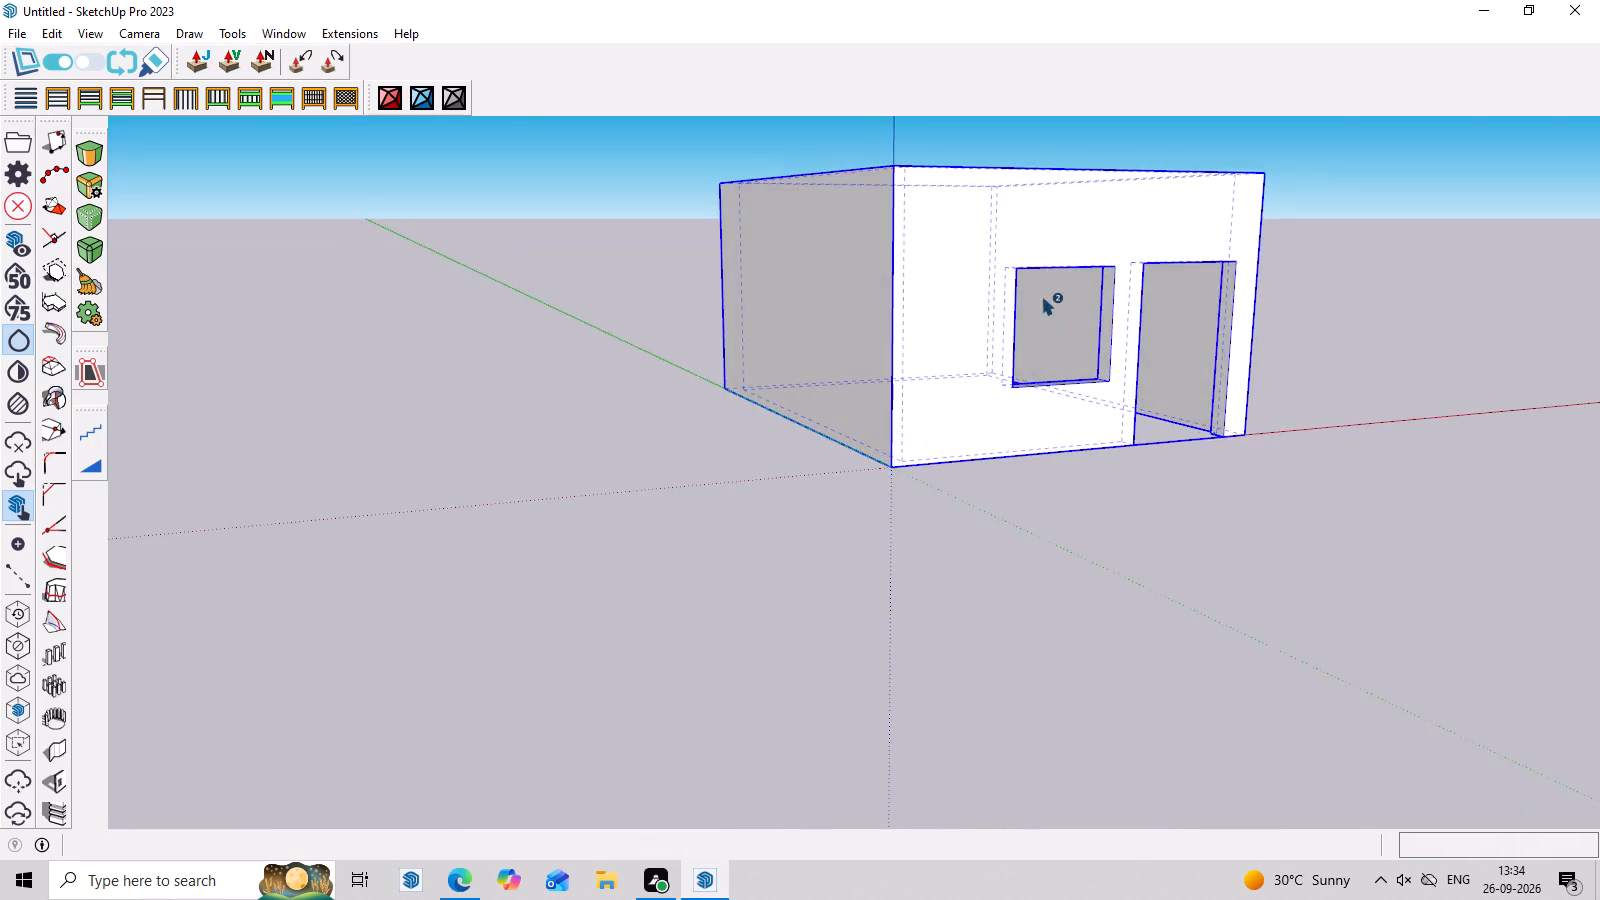
pyautogui.scroll(6, 1042, 275)
pyautogui.moveTo(1220, 472); pyautogui.dragTo(994, 568, button='middle')
pyautogui.press('Escape')
pyautogui.press('space')
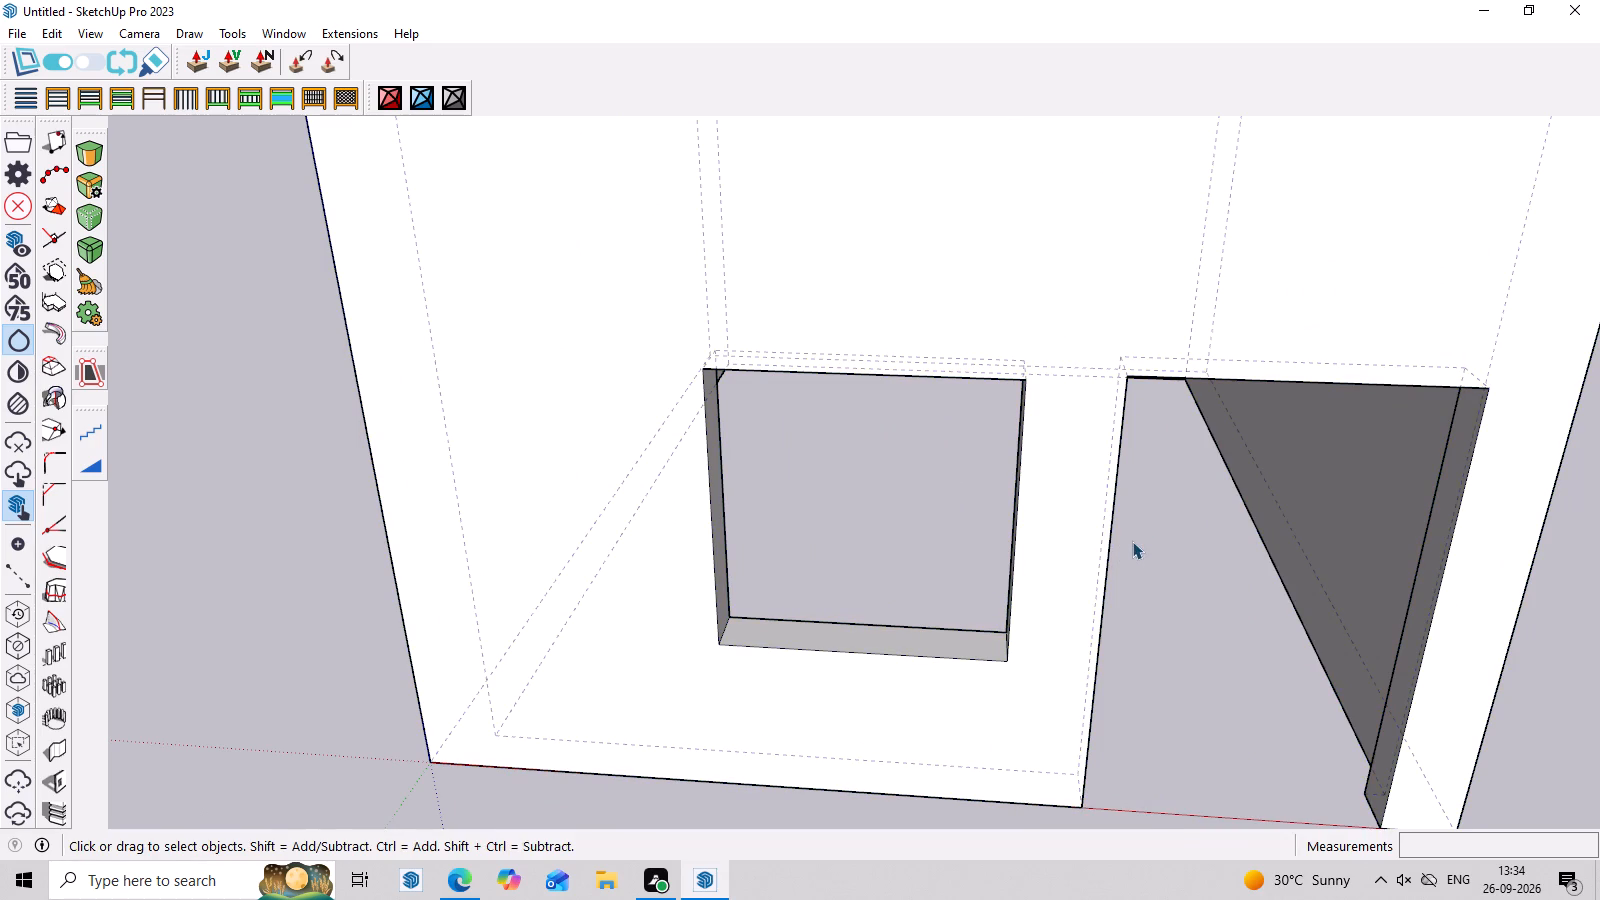
# Inside the wall group, push the window opening's jamb nearer the blue axis back about 5" to widen the opening.
pyautogui.moveTo(1078, 573); pyautogui.dragTo(1034, 580, button='middle')
pyautogui.click(713, 551)
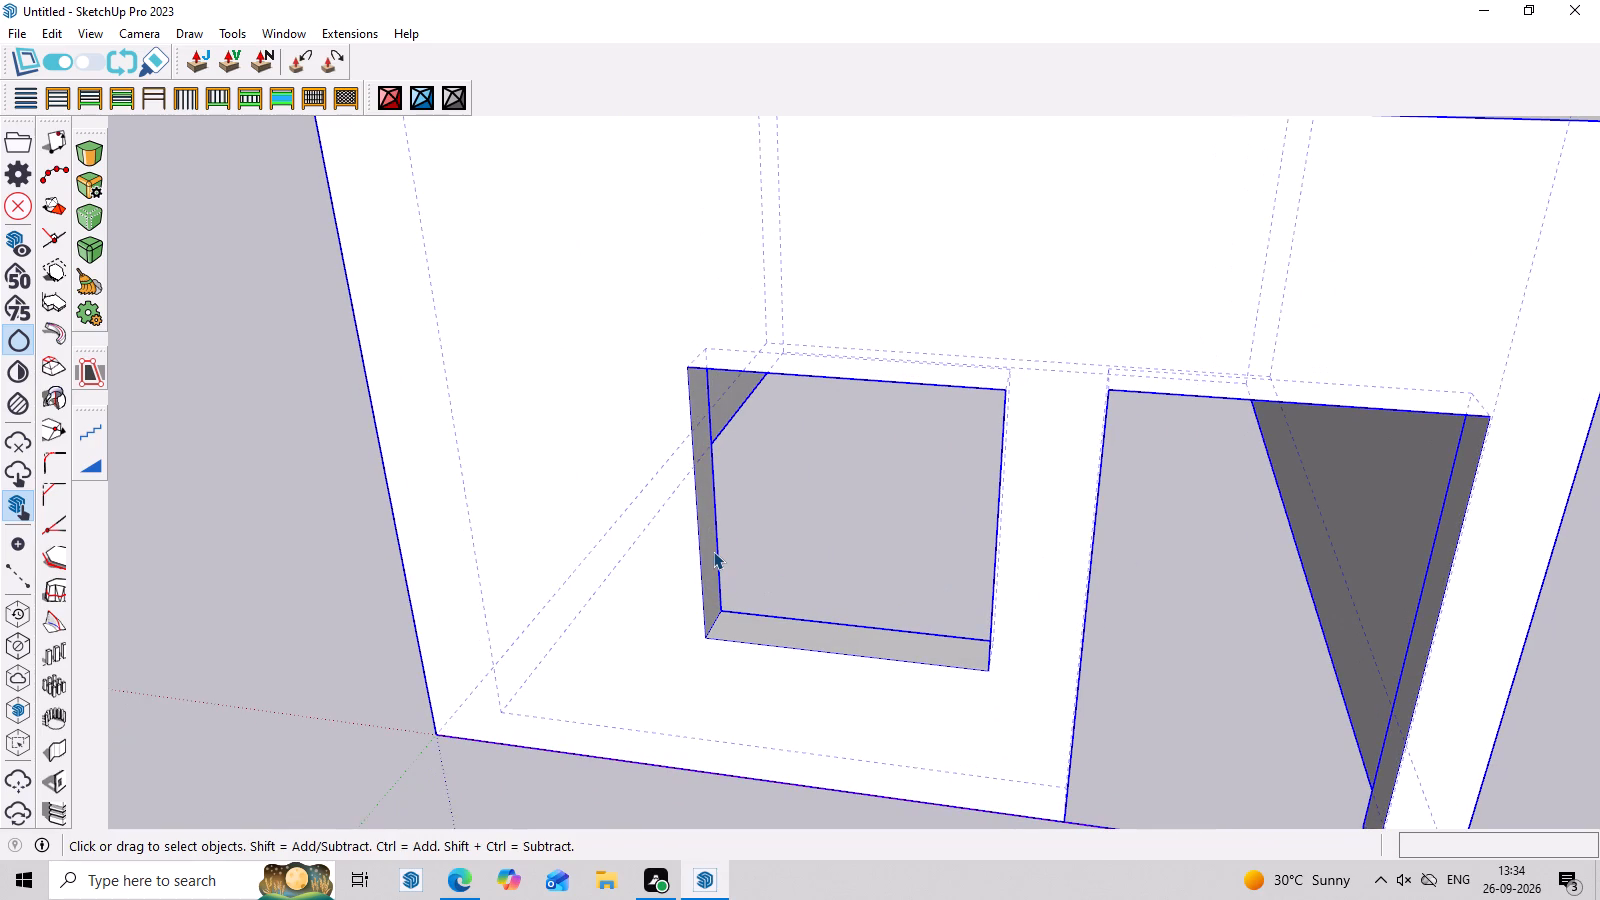
pyautogui.doubleClick(713, 551)
pyautogui.click(713, 551)
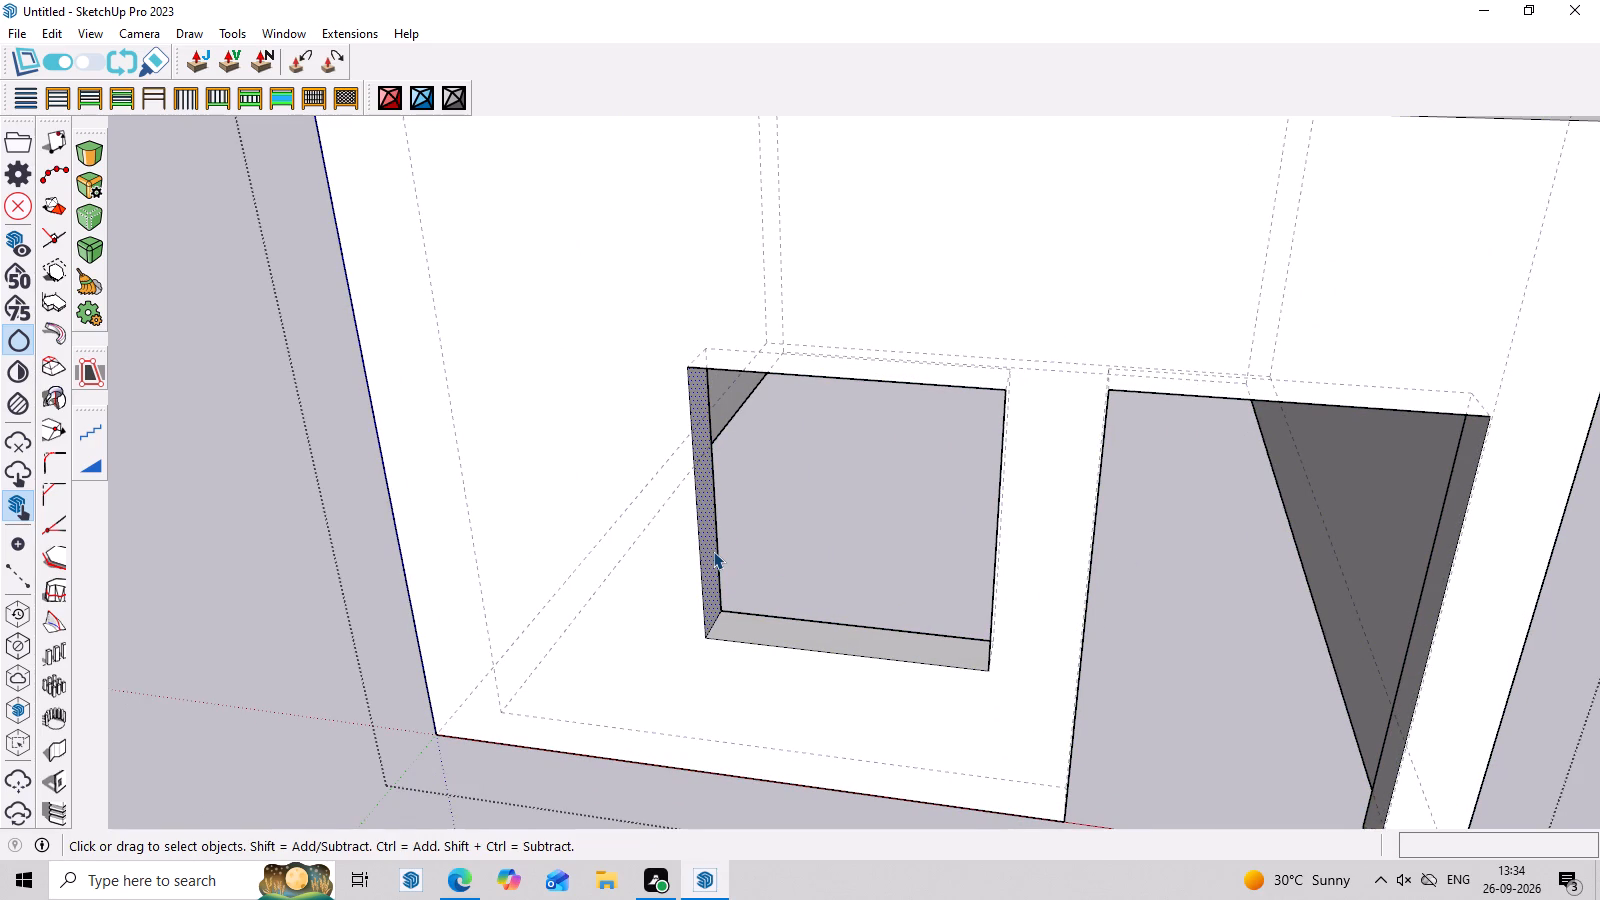
pyautogui.press('p')
pyautogui.click(713, 551)
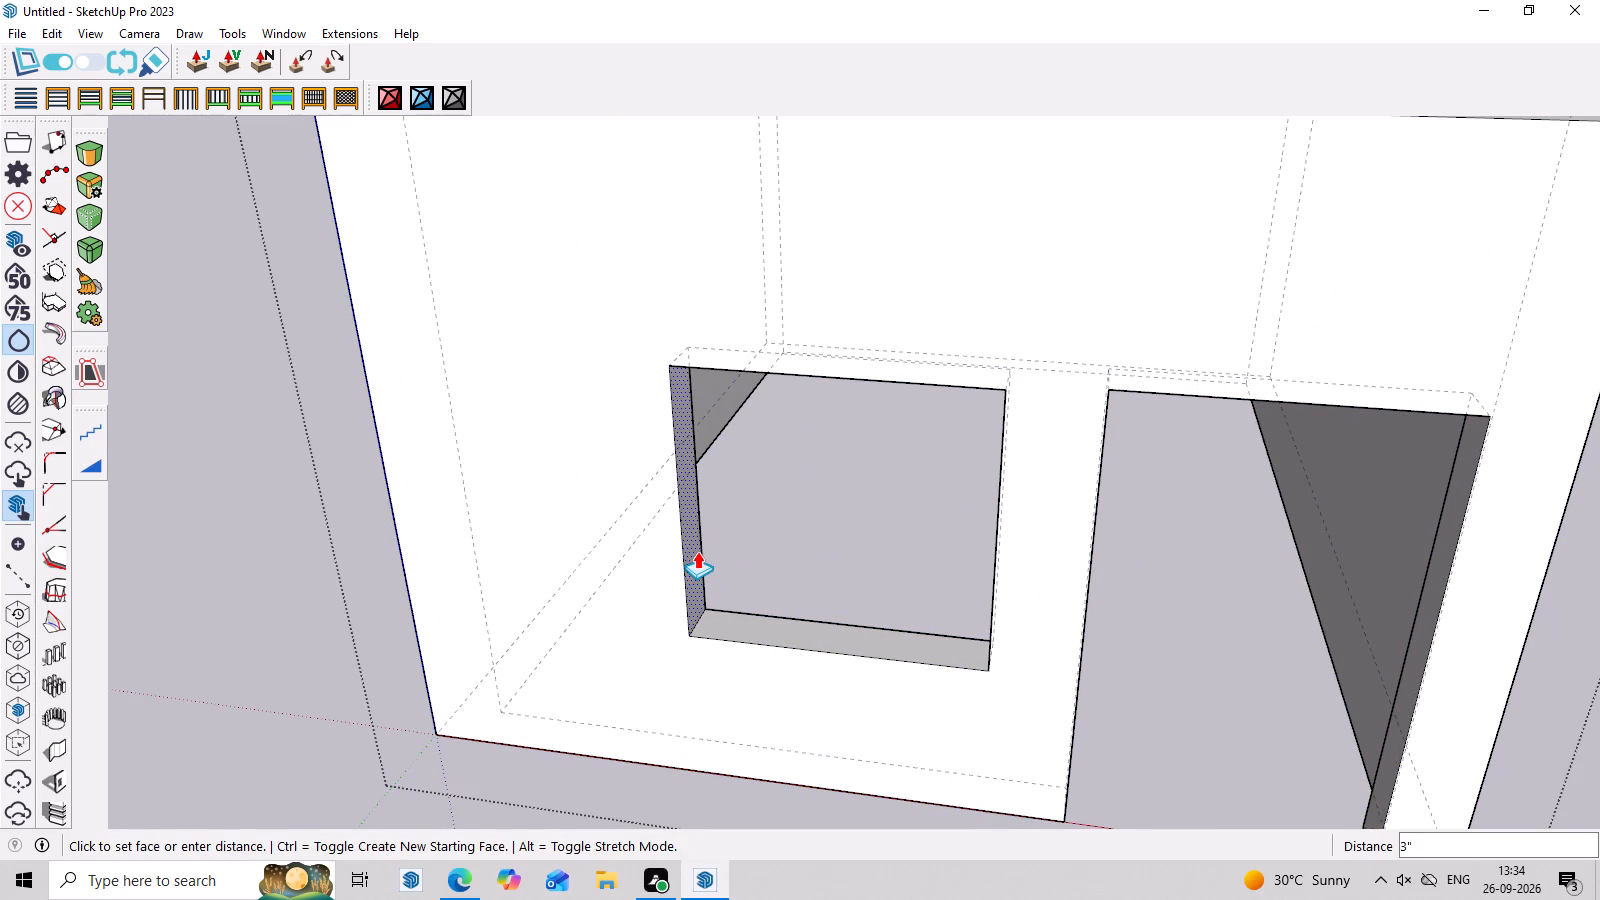
pyautogui.click(686, 551)
# Push the window opening's same jamb further toward the blue axis to widen it again, and close the wall group.
pyautogui.moveTo(712, 627); pyautogui.dragTo(811, 527, button='middle')
pyautogui.scroll(-4, 812, 535)
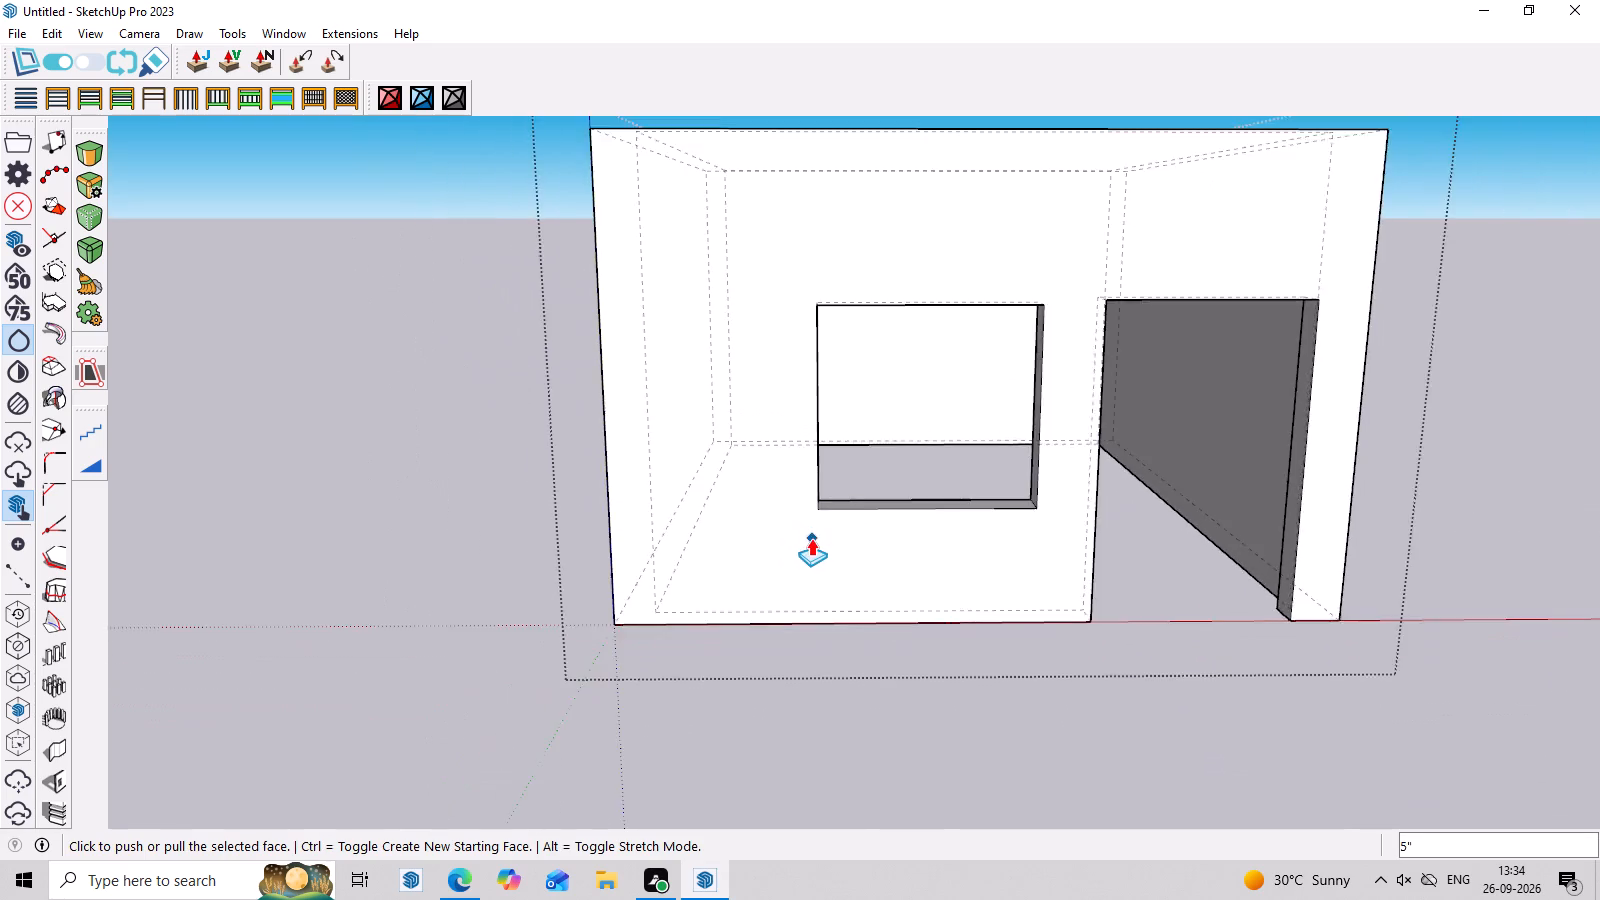
pyautogui.scroll(-6, 811, 538)
pyautogui.moveTo(1185, 645); pyautogui.dragTo(1194, 534, button='middle')
pyautogui.scroll(3, 1194, 534)
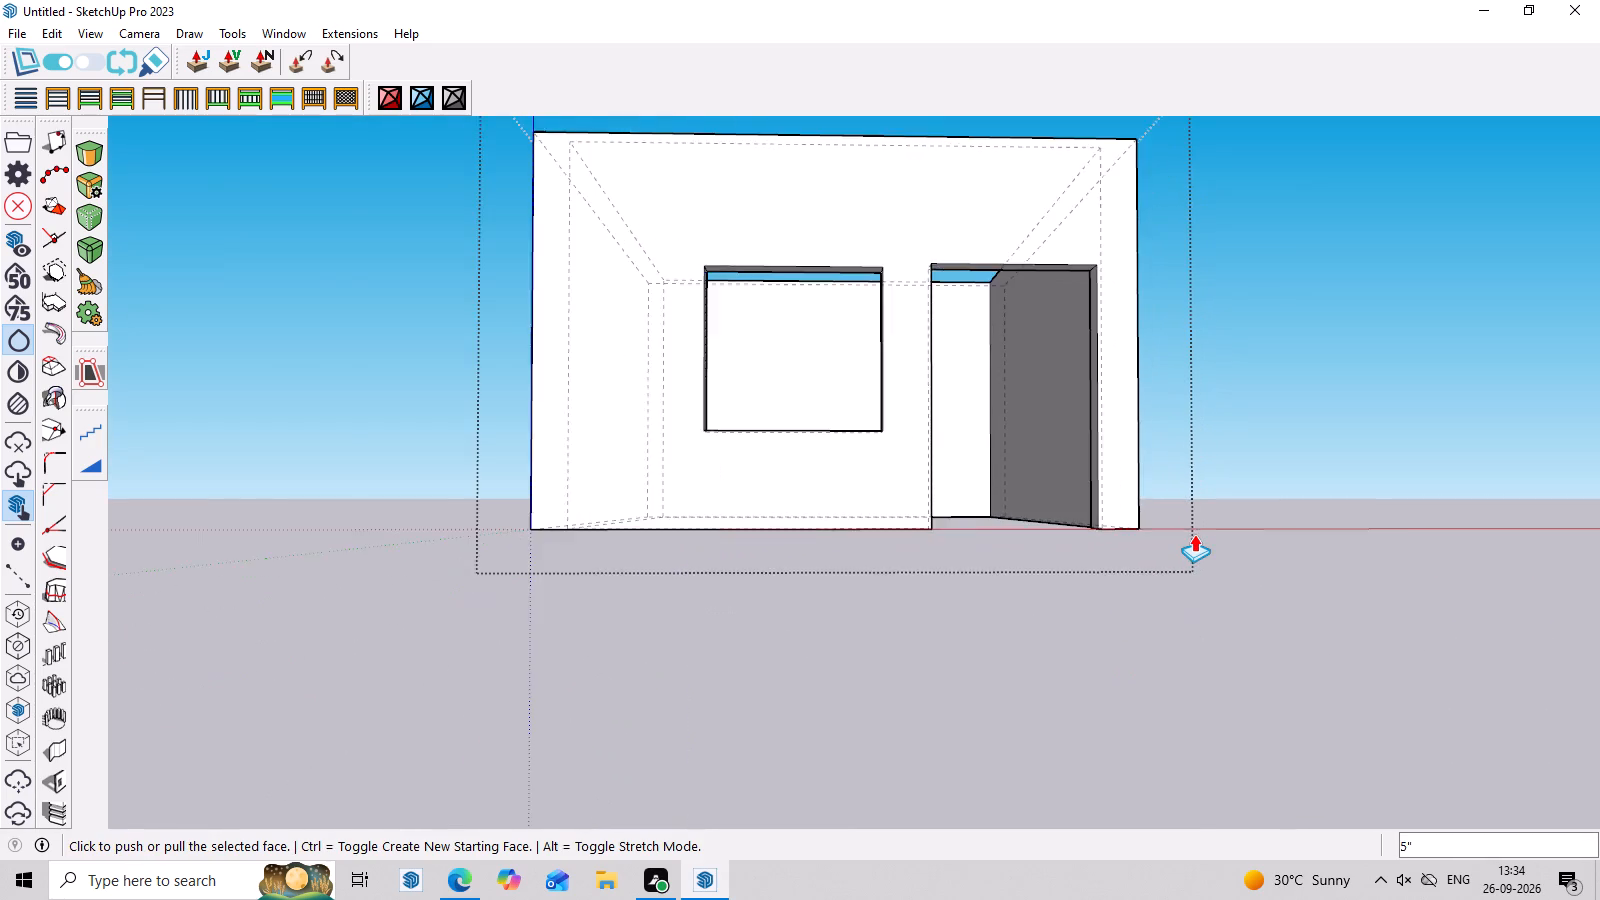
pyautogui.scroll(2, 1194, 534)
pyautogui.moveTo(1194, 533); pyautogui.dragTo(1197, 614, button='middle')
pyautogui.moveTo(612, 456); pyautogui.dragTo(456, 549, button='middle')
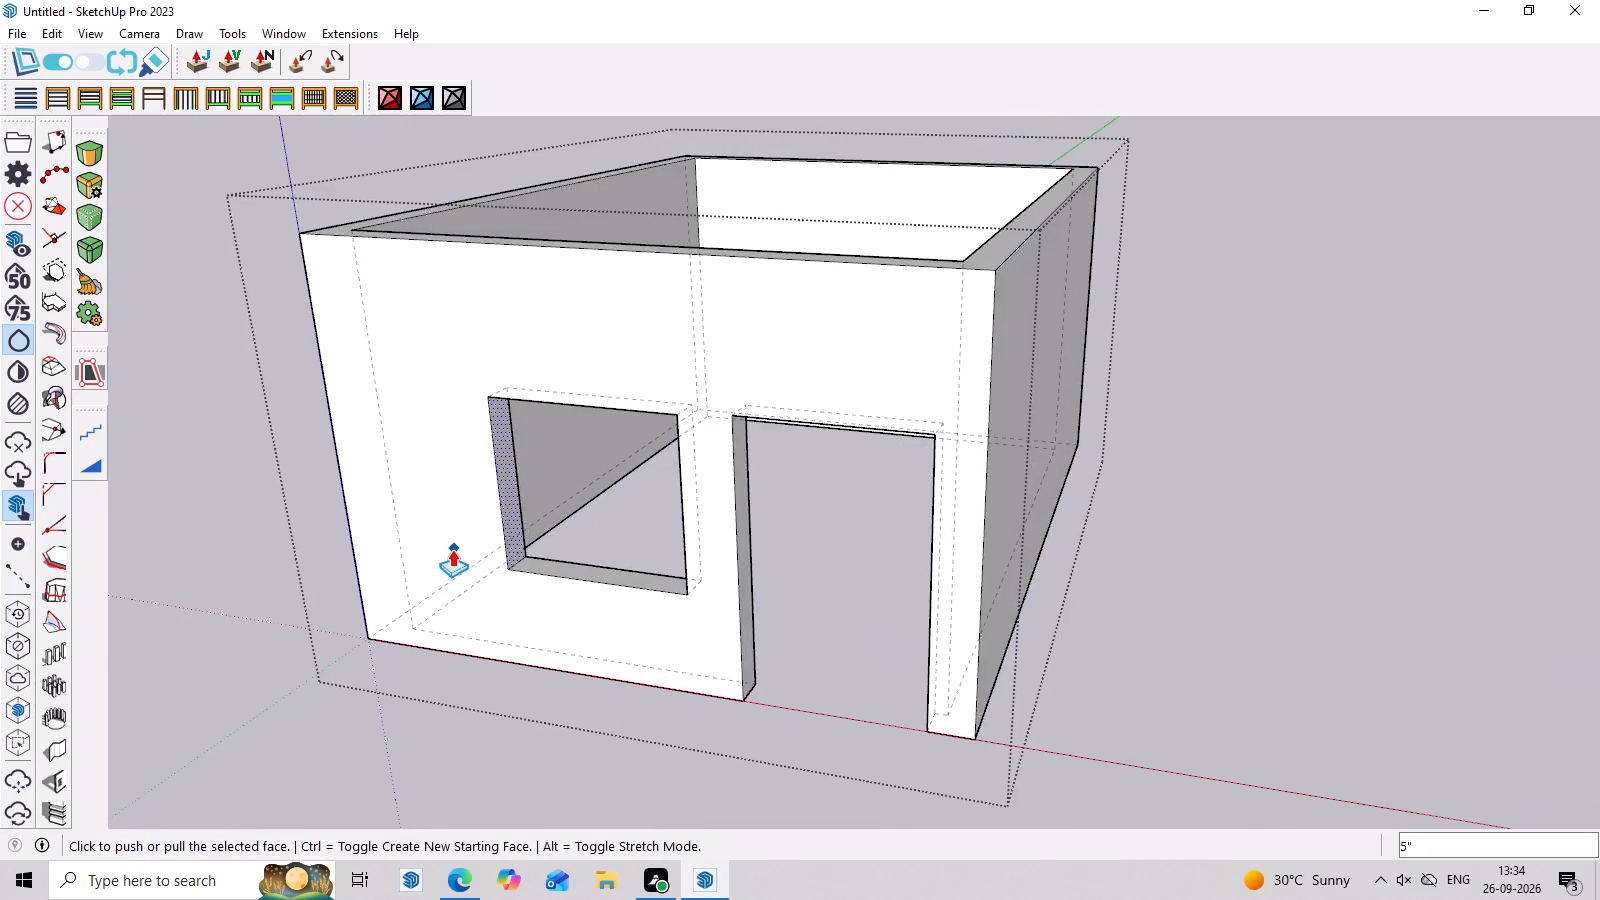
pyautogui.scroll(2, 506, 516)
pyautogui.click(518, 496)
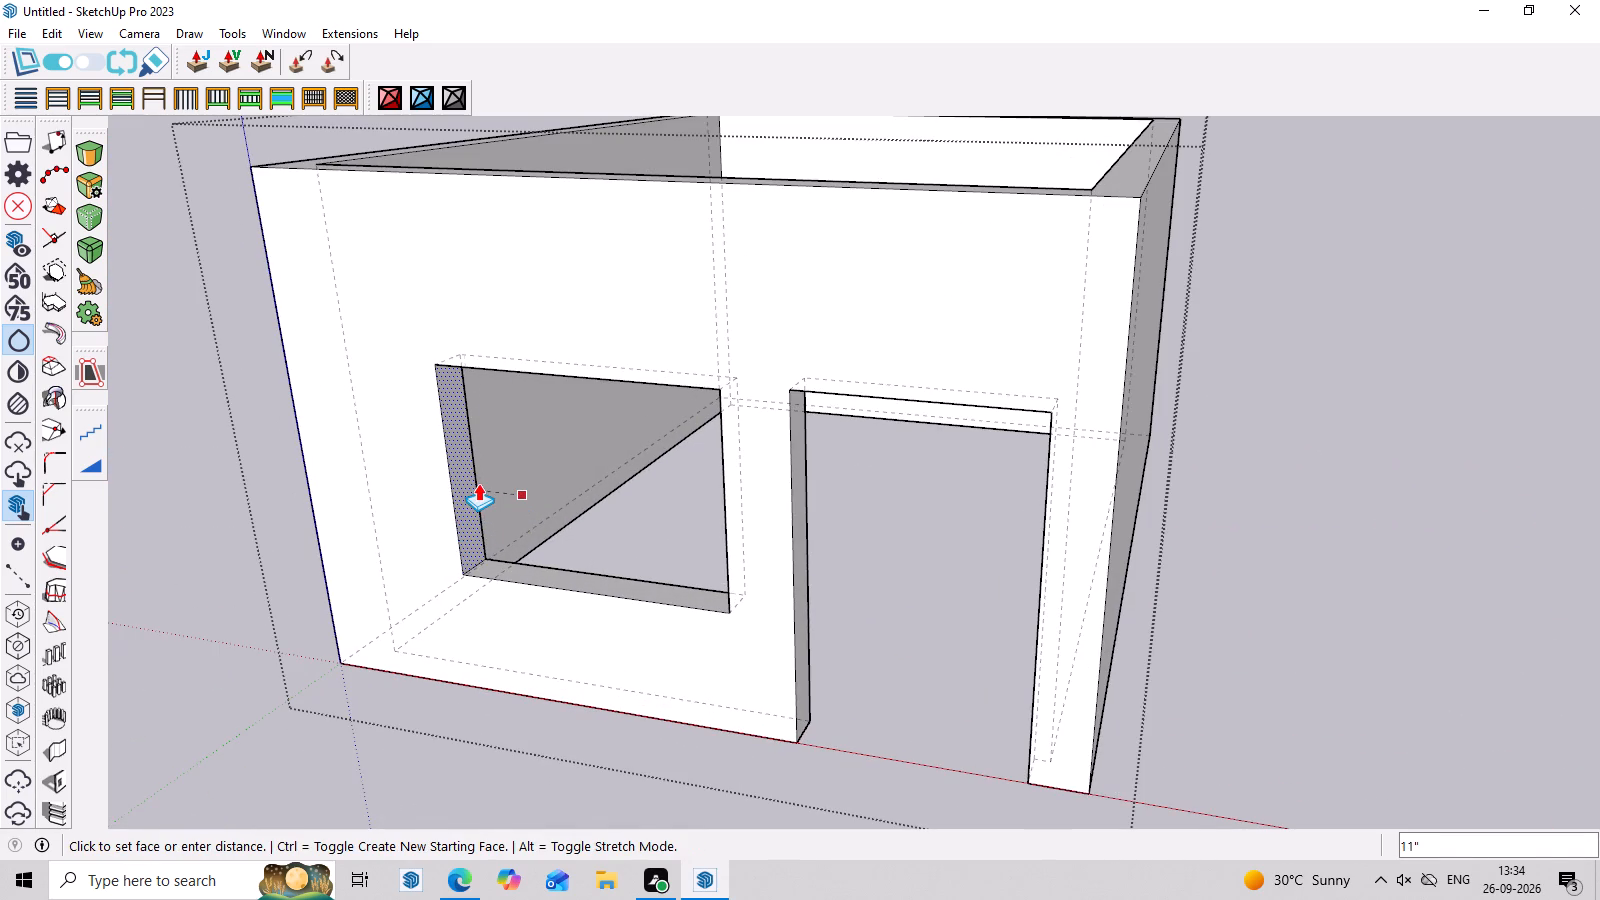
pyautogui.click(489, 483)
pyautogui.moveTo(632, 590); pyautogui.dragTo(813, 467, button='middle')
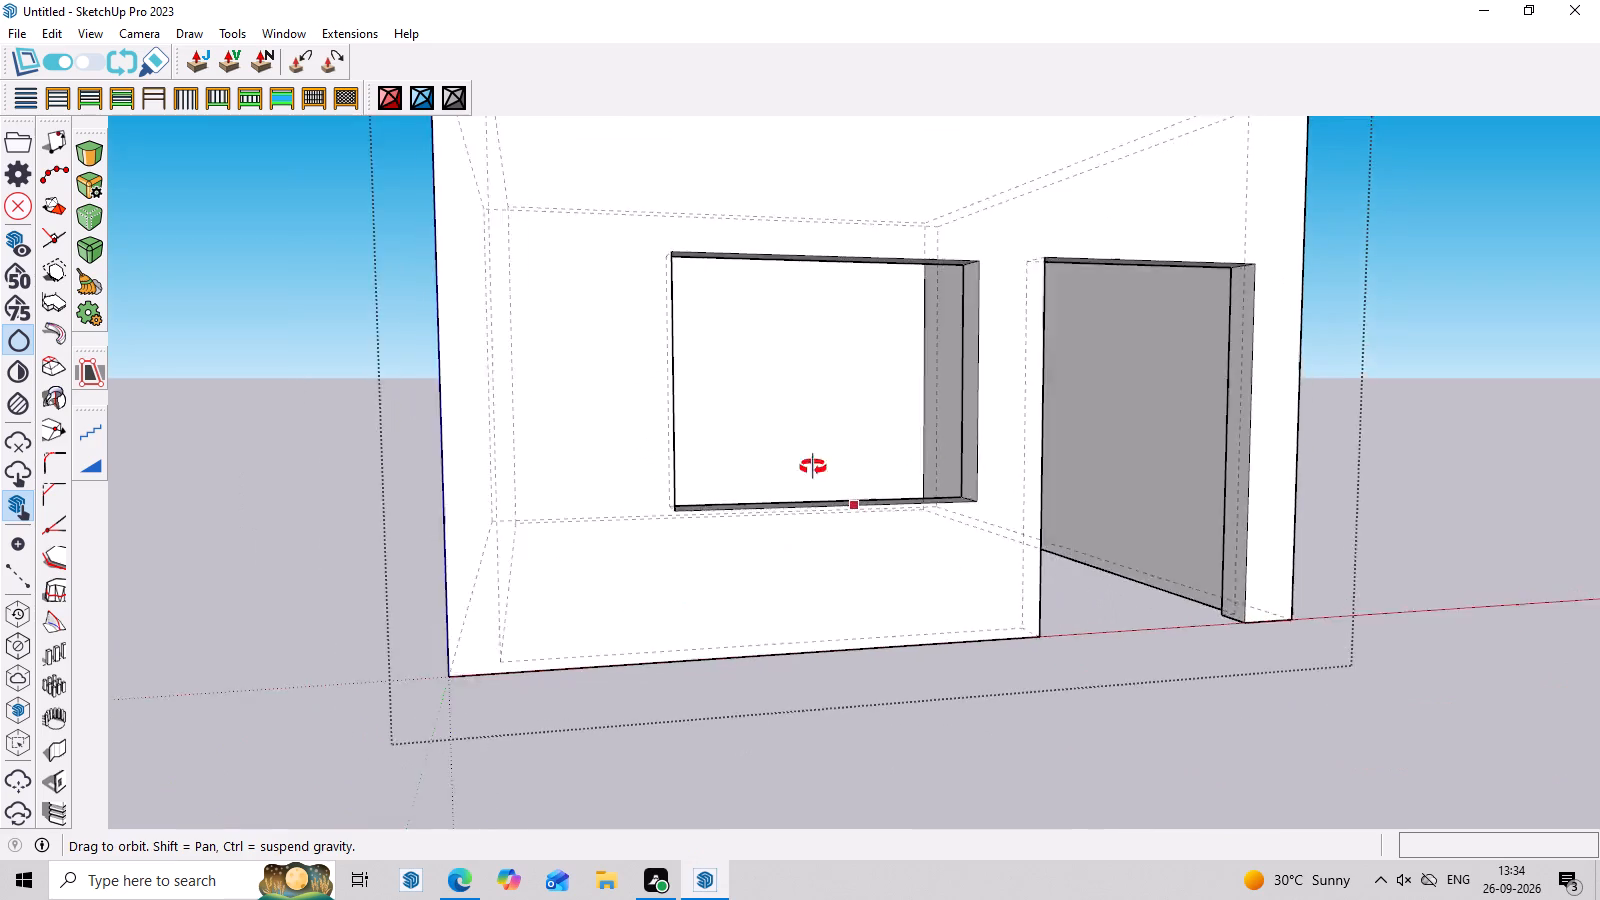
pyautogui.moveTo(813, 467); pyautogui.dragTo(793, 467, button='middle')
pyautogui.press('space')
pyautogui.click(1331, 306)
# Turn off the display of the model's dashed back edges.
pyautogui.scroll(-6, 1312, 358)
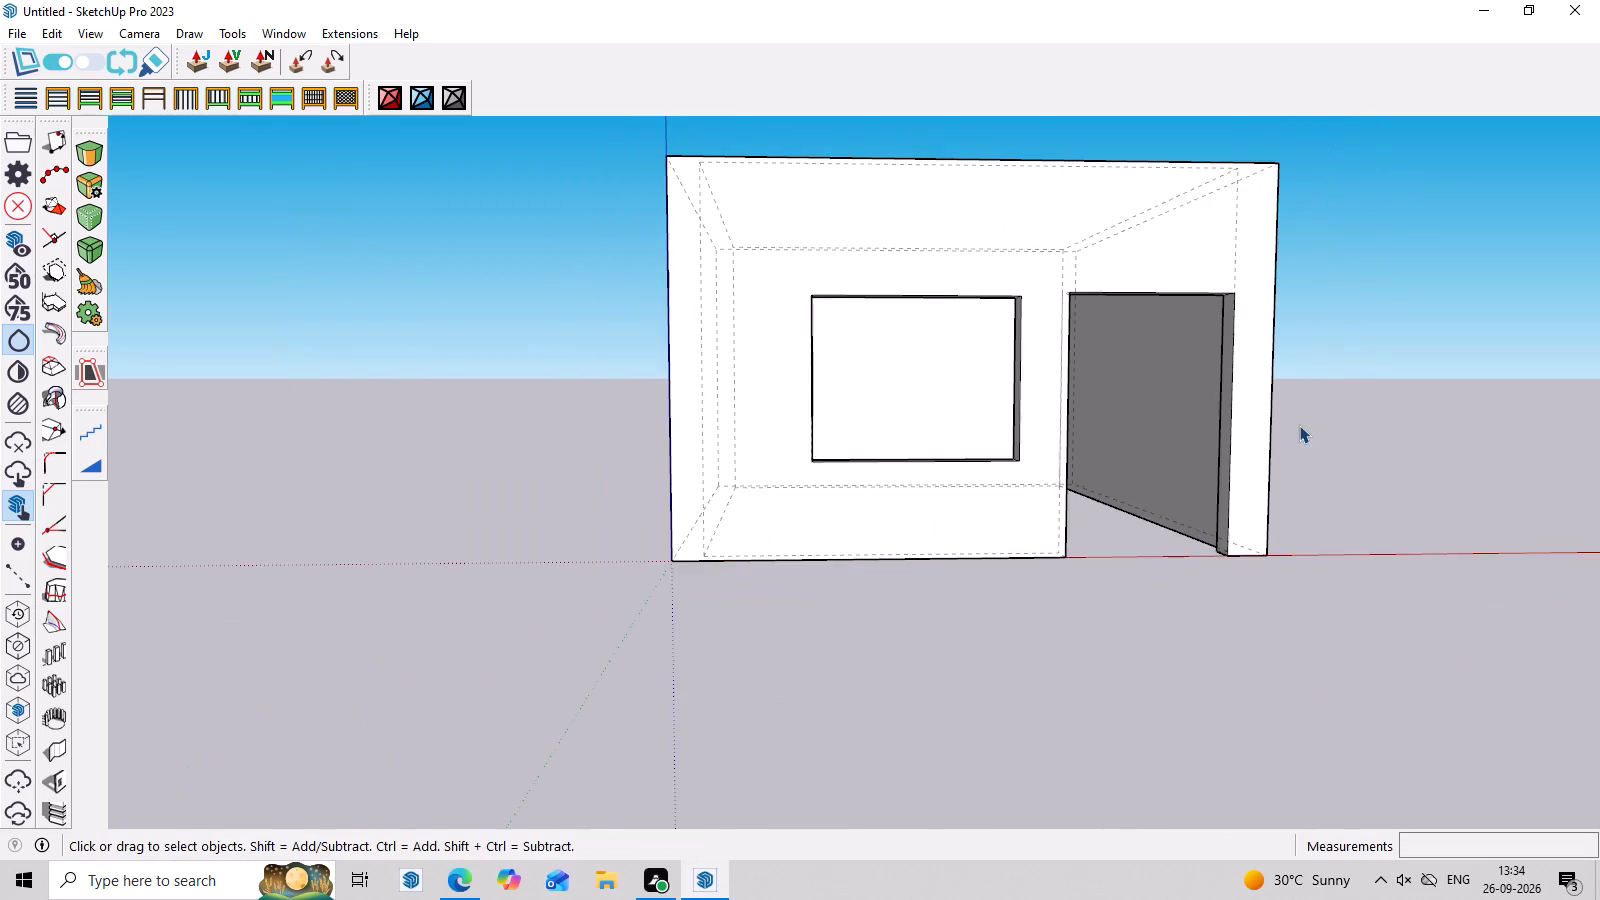
pyautogui.moveTo(1299, 436); pyautogui.dragTo(1267, 620, button='middle')
pyautogui.scroll(4, 1283, 544)
pyautogui.moveTo(1293, 545); pyautogui.dragTo(1250, 394, button='middle')
pyautogui.press('space')
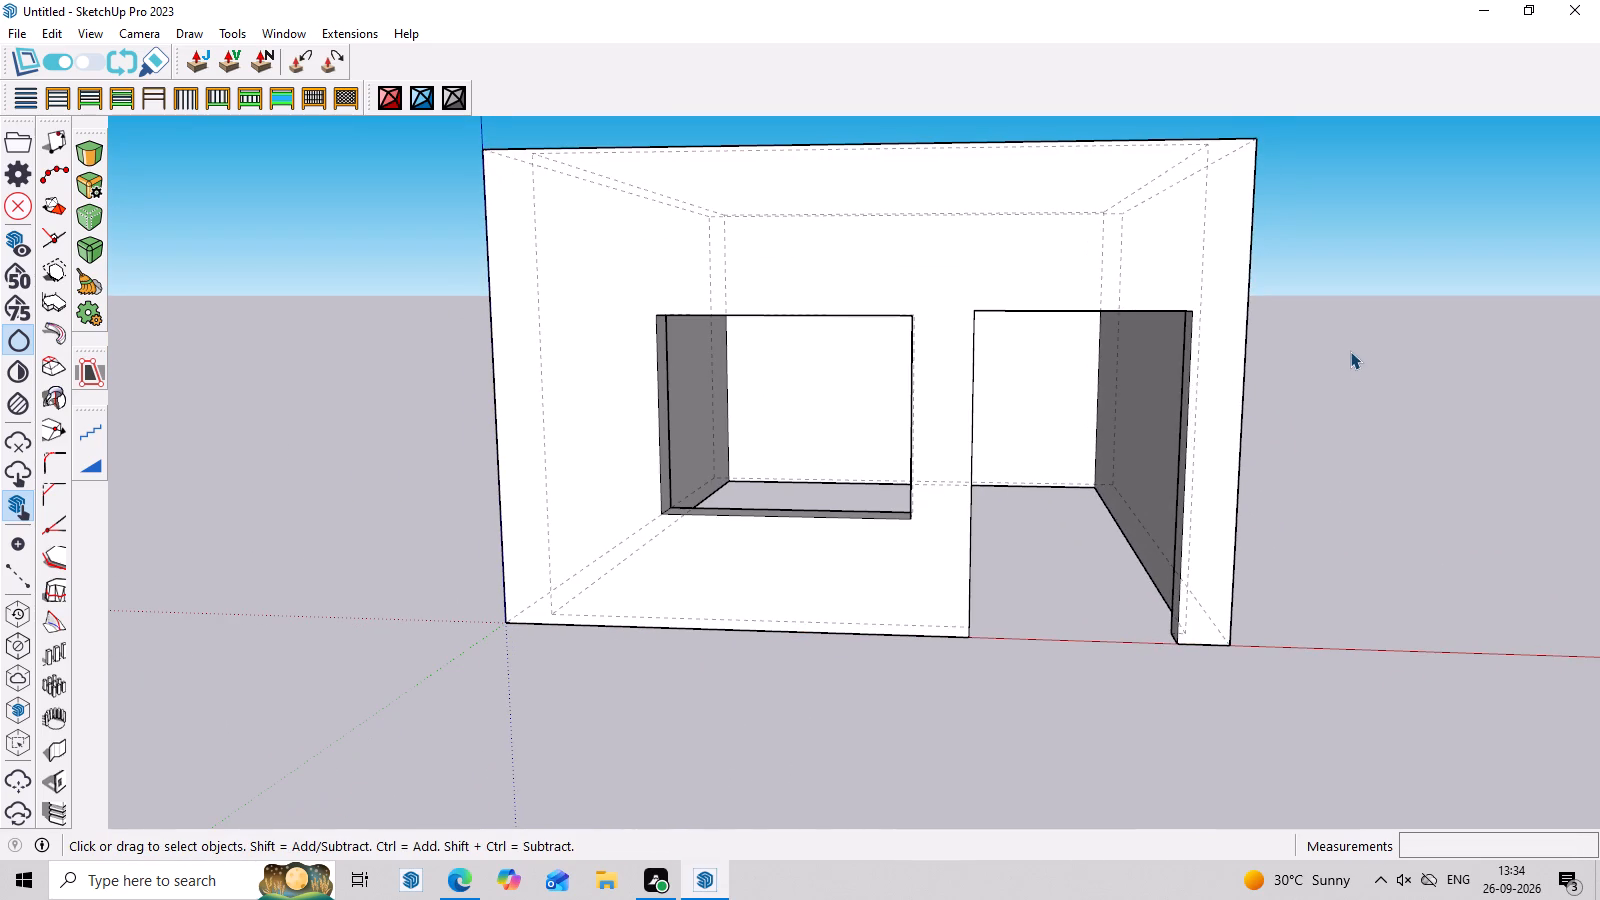
pyautogui.press('k')
pyautogui.moveTo(1345, 445); pyautogui.dragTo(1349, 514, button='middle')
pyautogui.scroll(-6, 1344, 505)
pyautogui.moveTo(1335, 397); pyautogui.dragTo(1335, 291, button='middle')
pyautogui.scroll(5, 1278, 276)
pyautogui.moveTo(1308, 412); pyautogui.dragTo(1334, 354, button='middle')
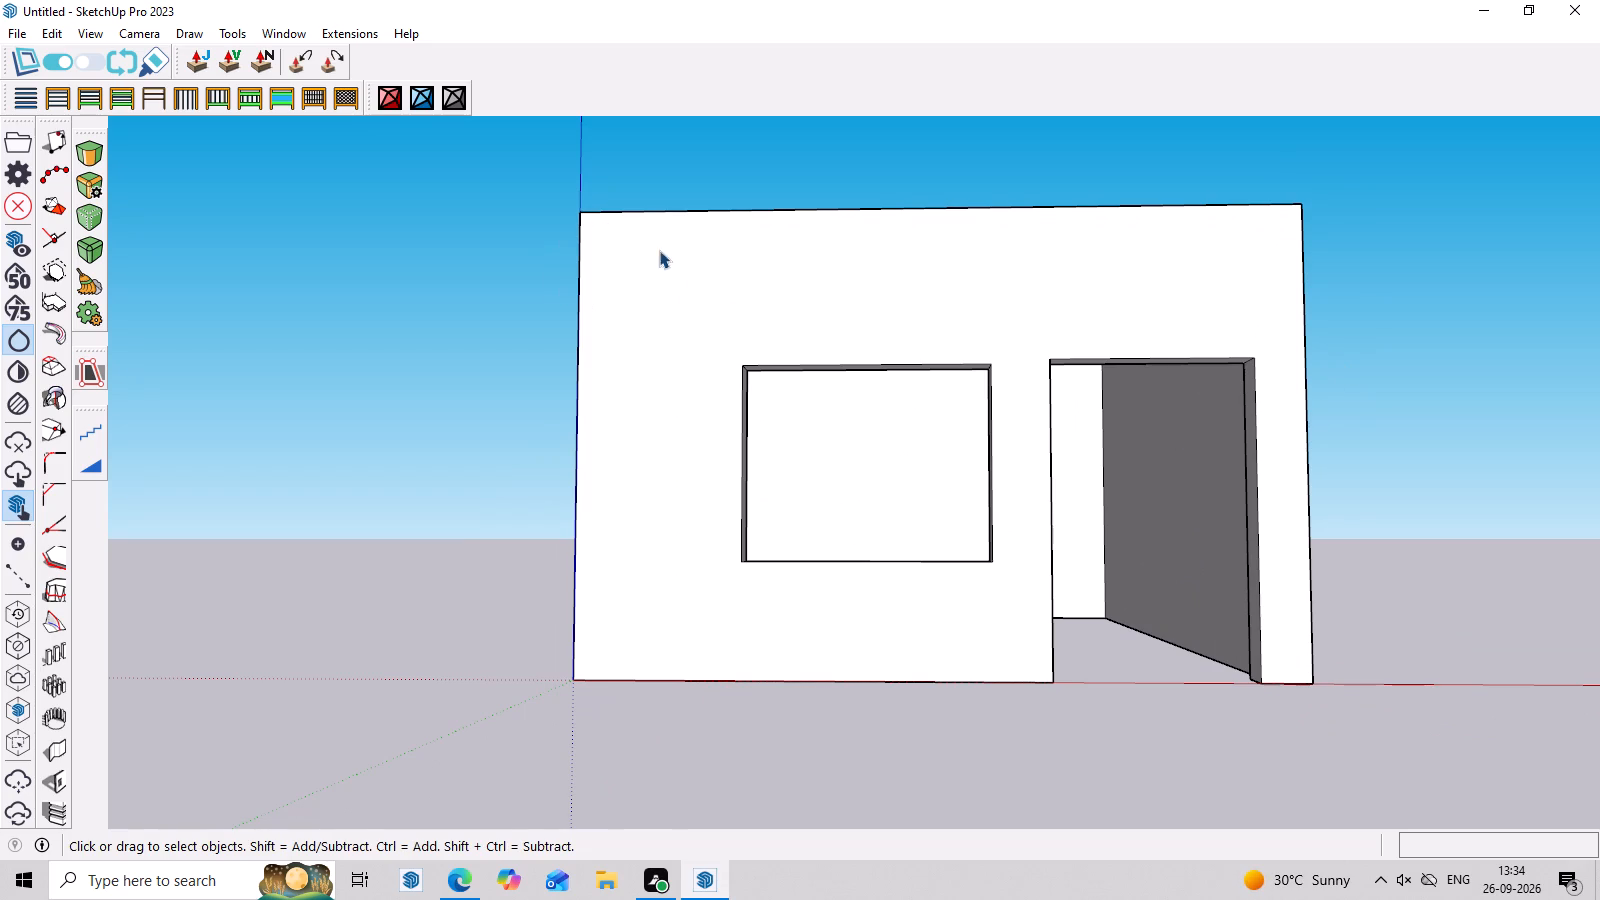
# Inside the wall group, draw a rectangle about 7' 6" by 3' 6" from the front wall's blue-axis top corner to the window's lower corner.
pyautogui.tripleClick(693, 532)
pyautogui.click(732, 570)
pyautogui.moveTo(736, 591); pyautogui.dragTo(751, 645, button='middle')
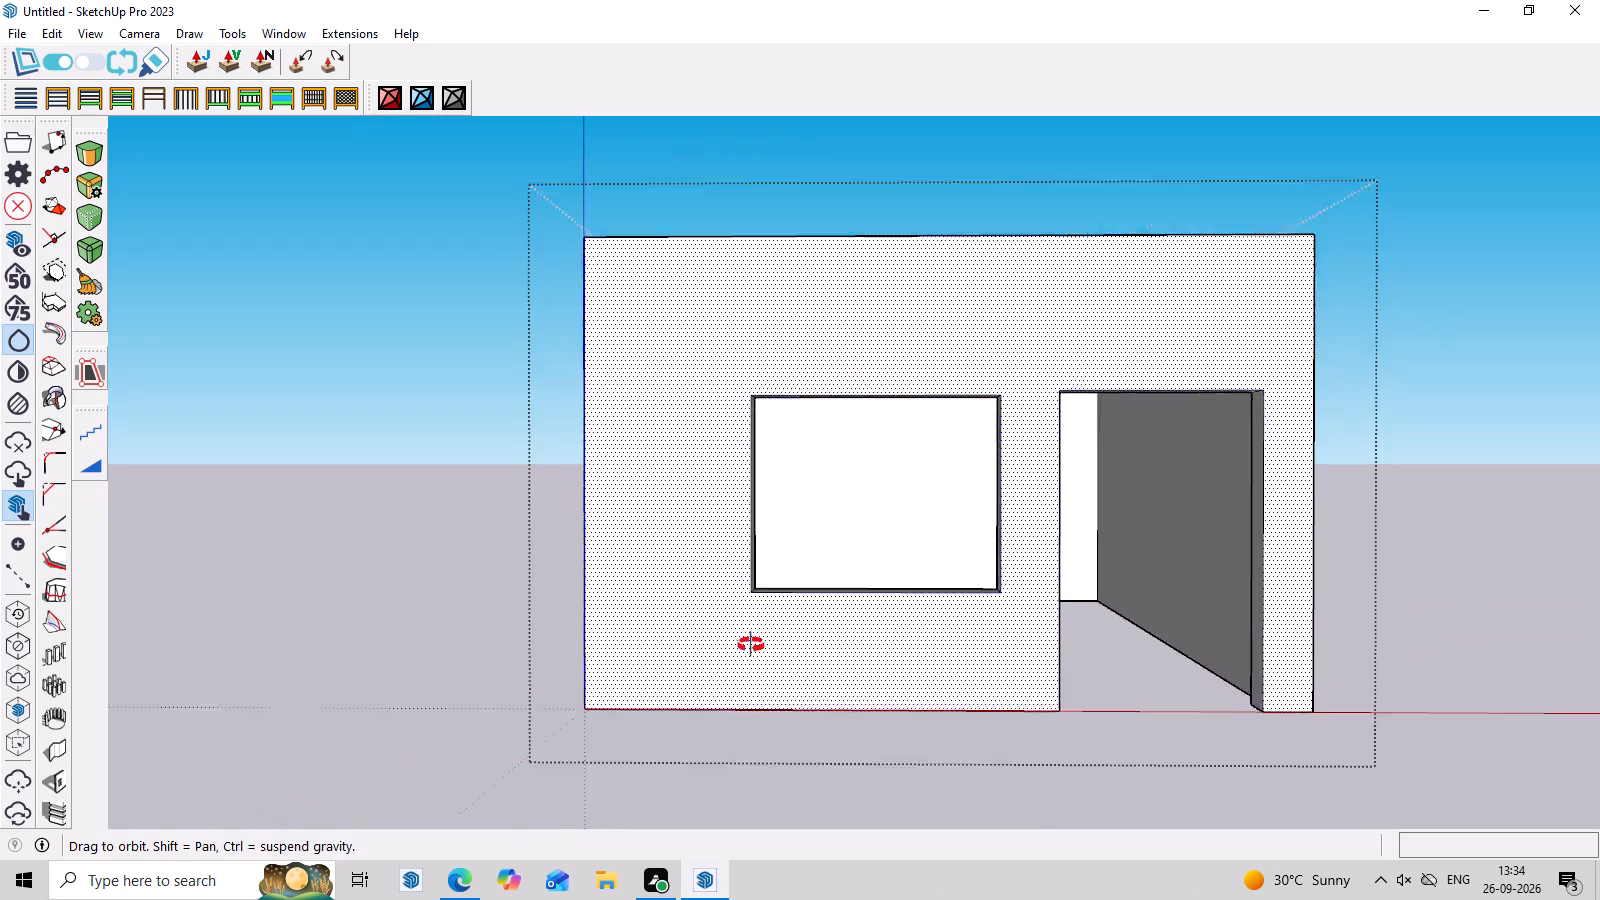
pyautogui.moveTo(751, 645); pyautogui.dragTo(753, 665, button='middle')
pyautogui.press('l')
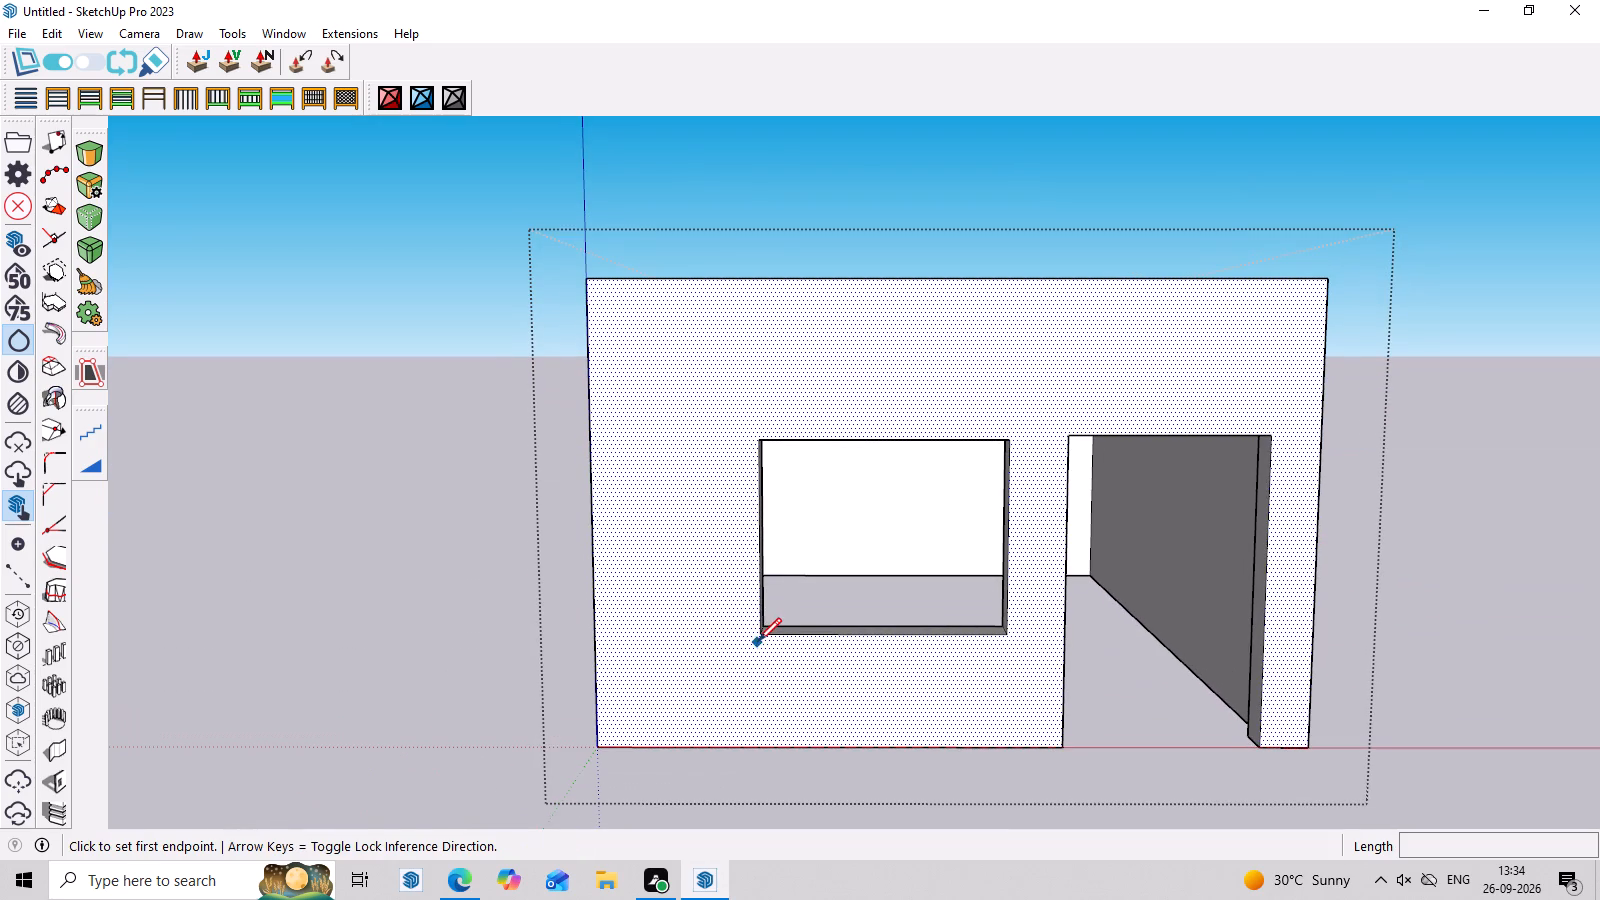
pyautogui.press('r')
pyautogui.click(589, 284)
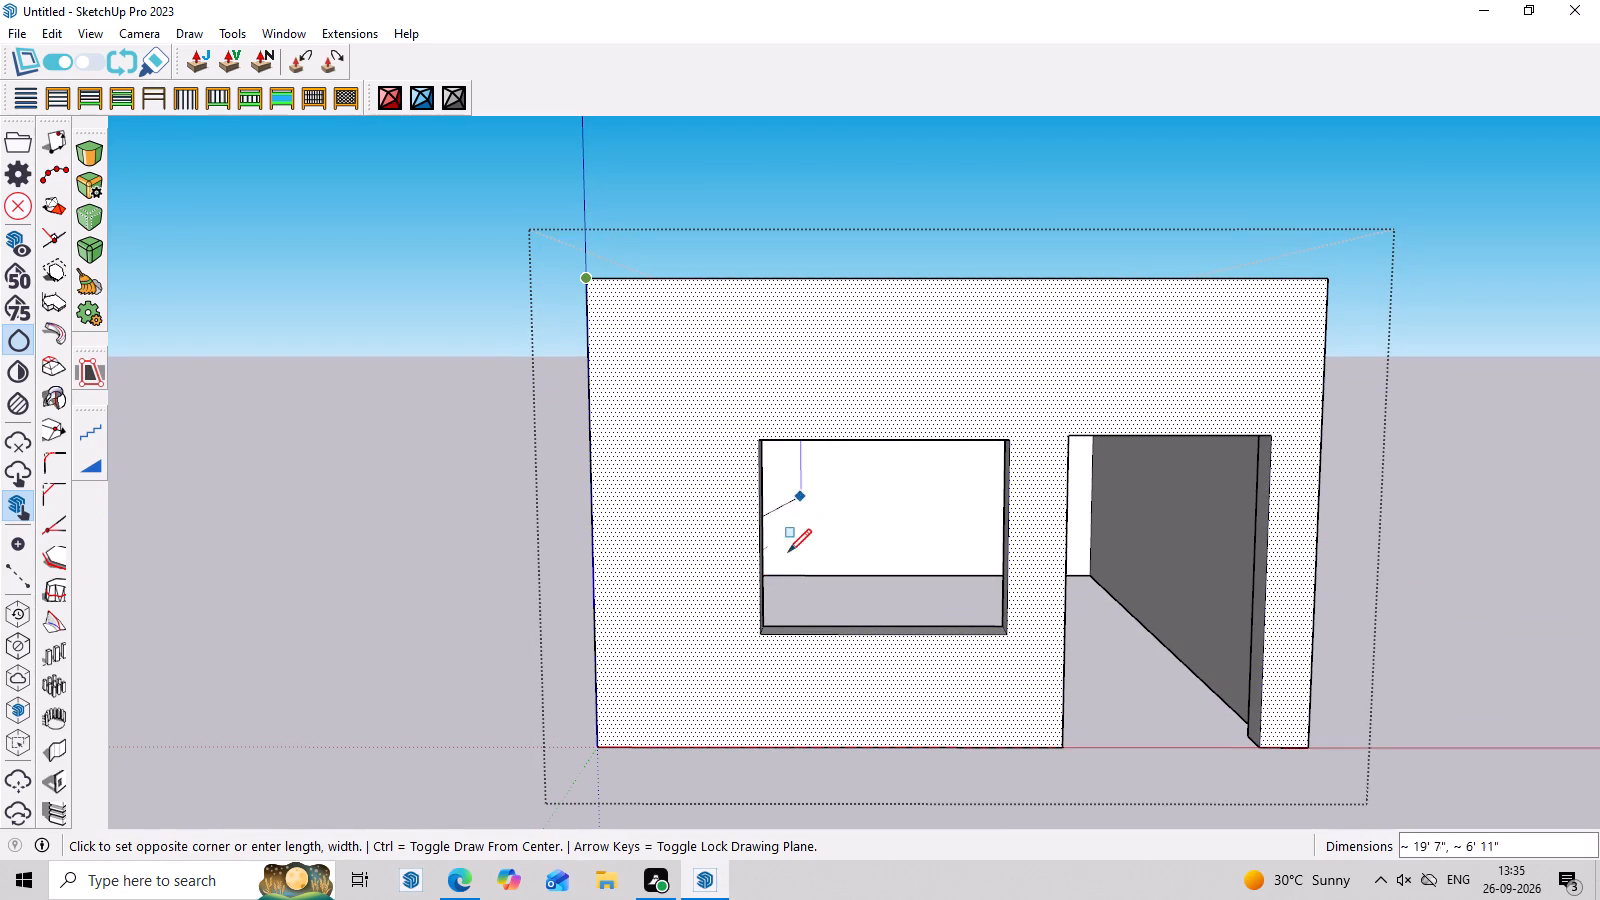
pyautogui.click(758, 638)
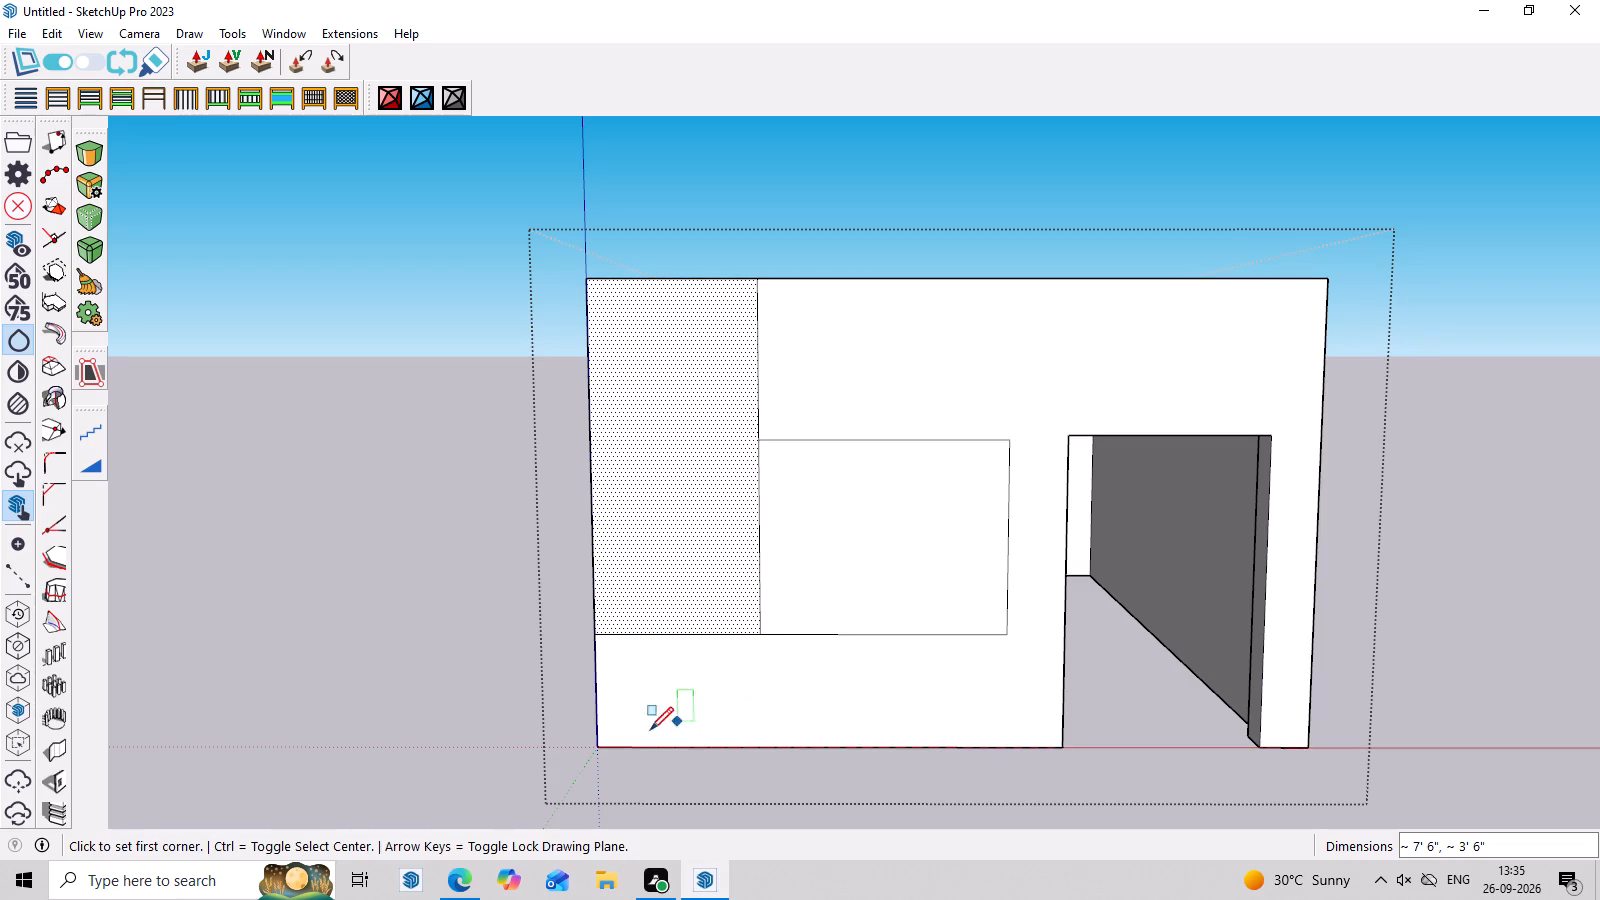
# Extend the strip to the ground with a second rectangle about 3' 6" by 2' 6", erasing the edge between the two.
pyautogui.click(592, 637)
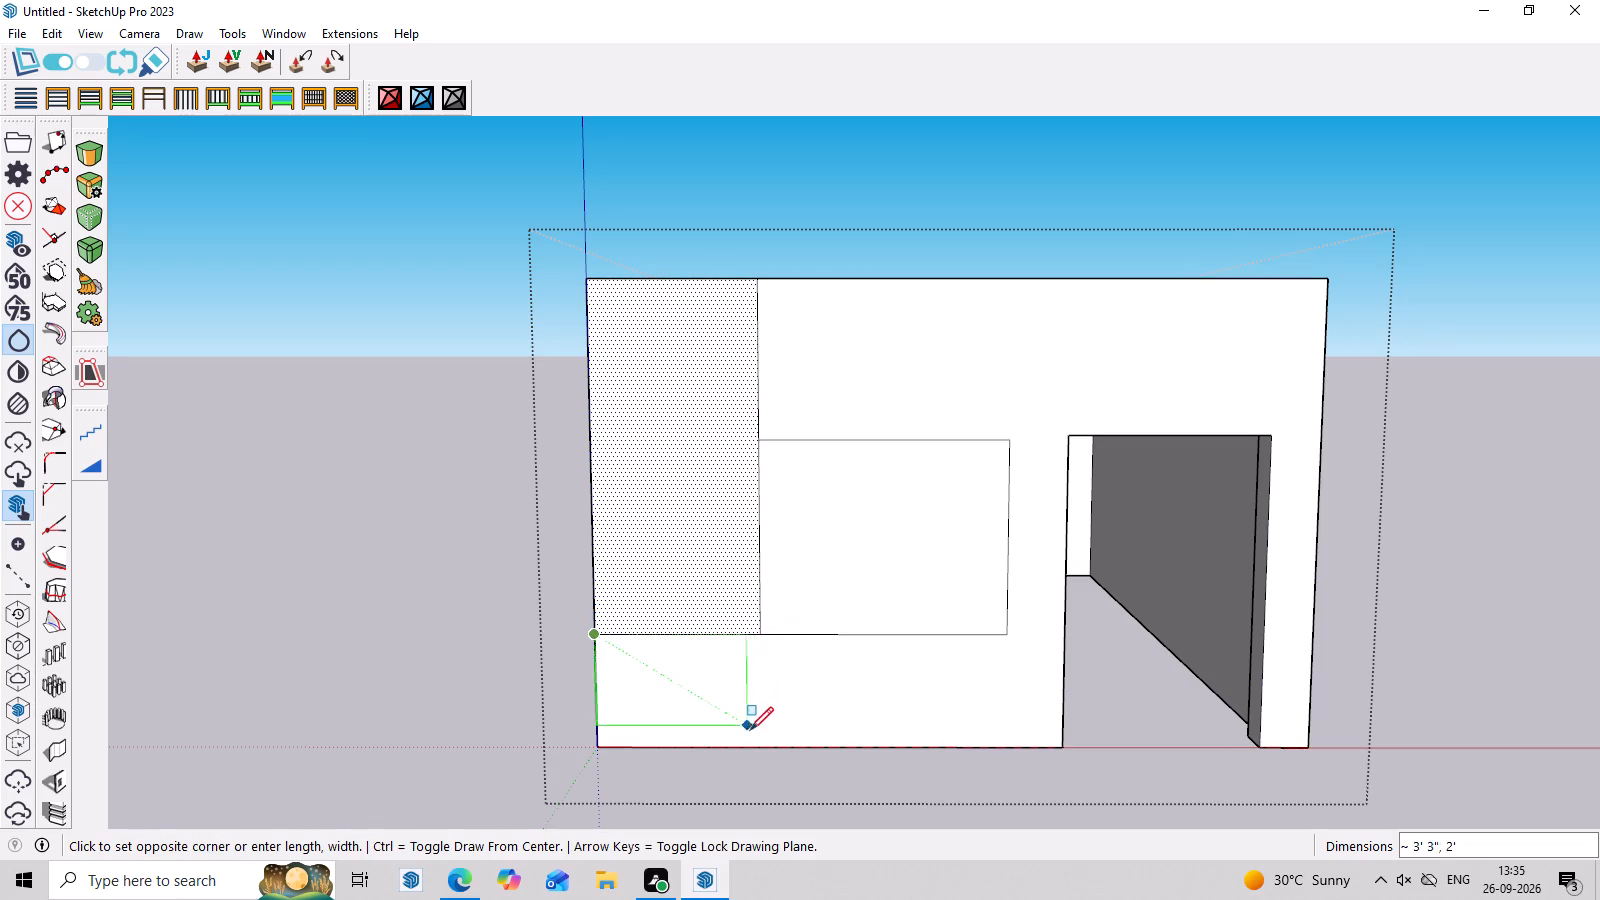
pyautogui.click(755, 745)
pyautogui.press('space')
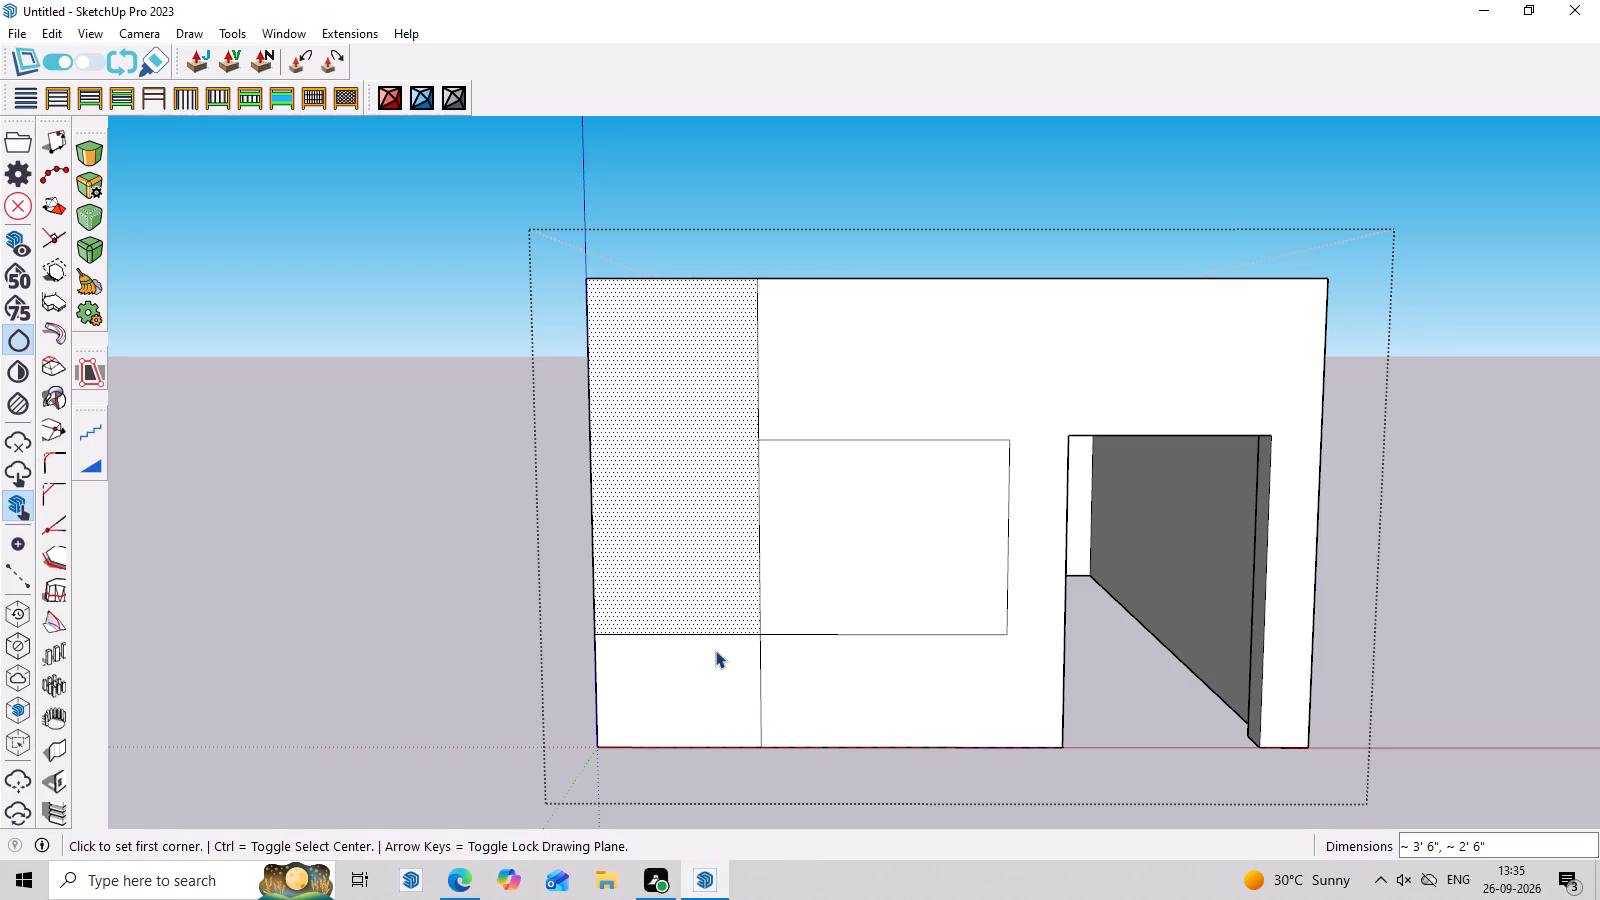
pyautogui.click(708, 633)
pyautogui.press('Delete')
# Make a group from the full-height strip face and its edges beside the window.
pyautogui.click(708, 633)
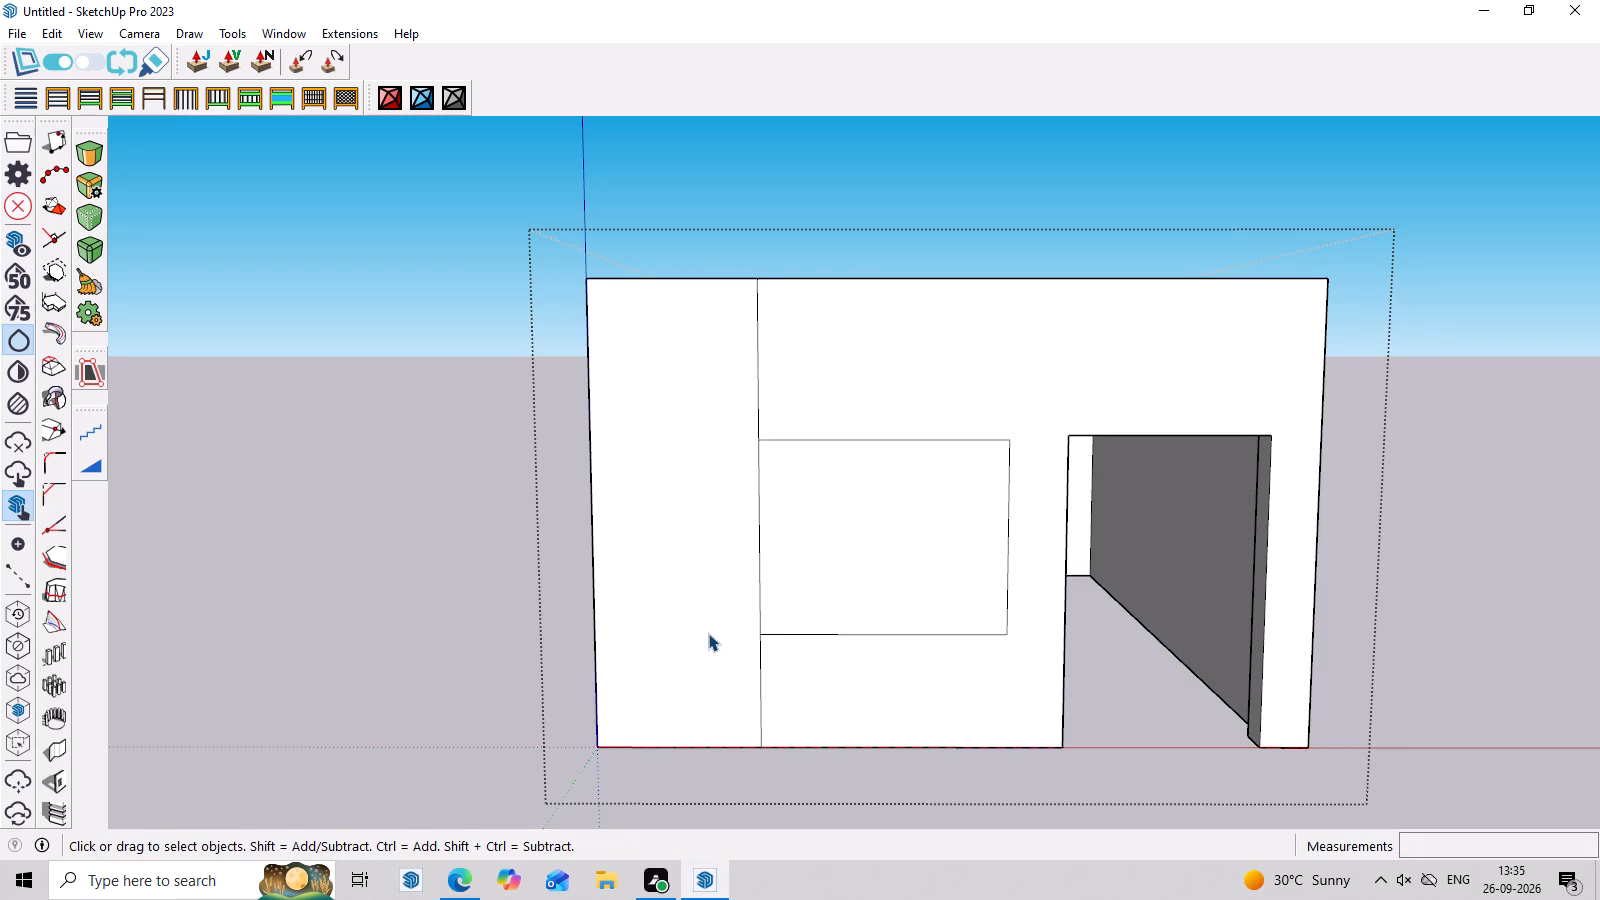
pyautogui.doubleClick(708, 633)
pyautogui.rightClick(708, 632)
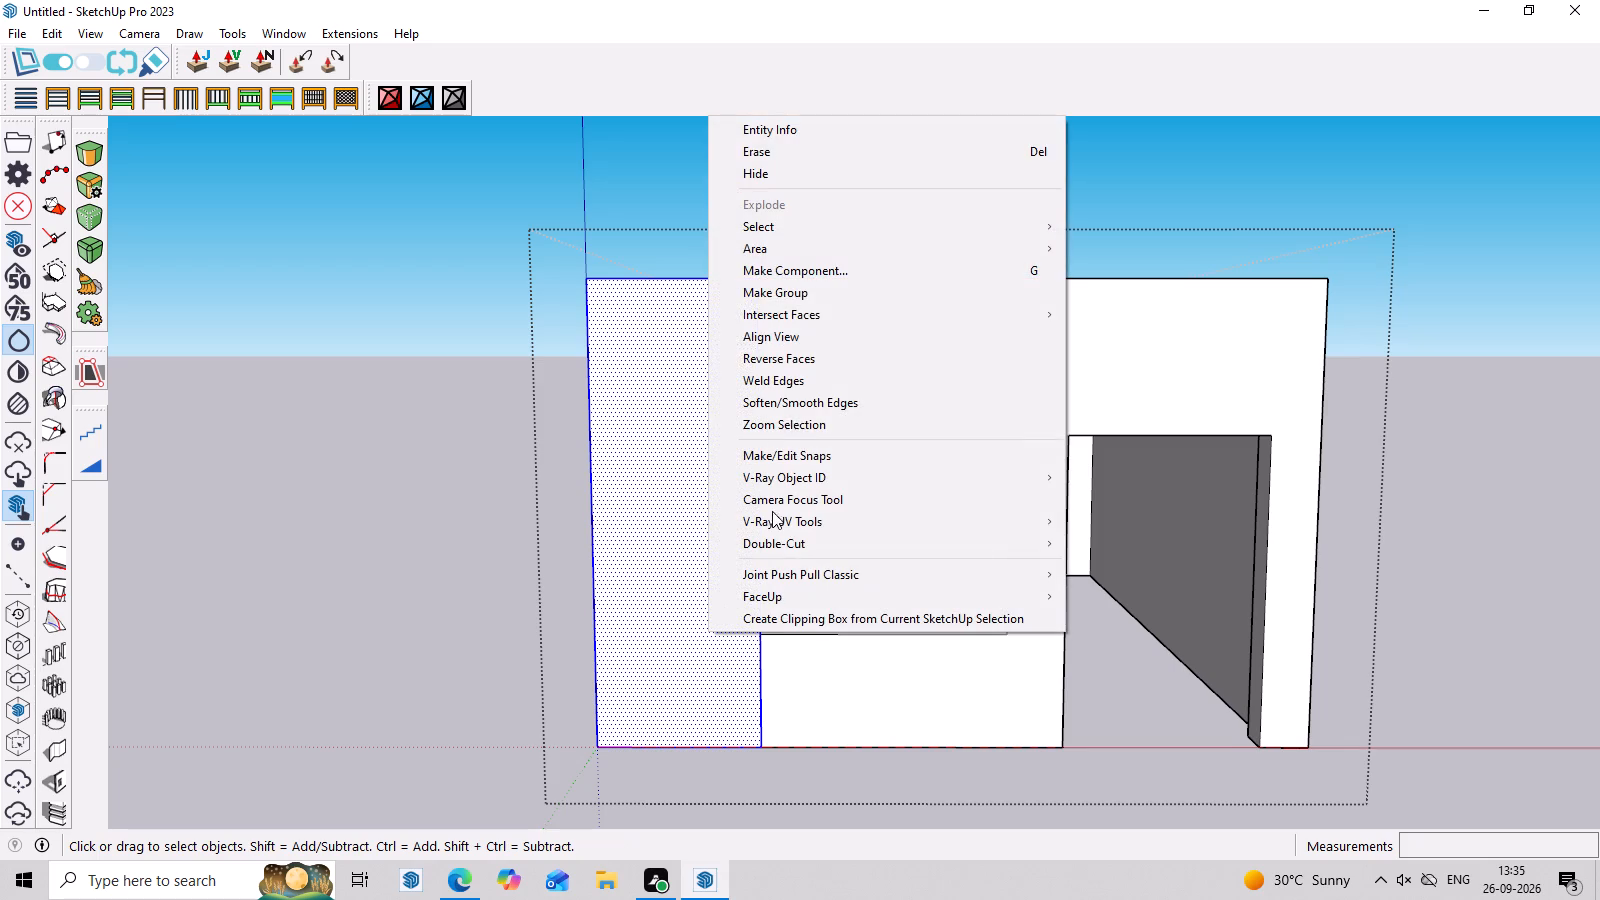
pyautogui.click(820, 296)
pyautogui.tripleClick(661, 504)
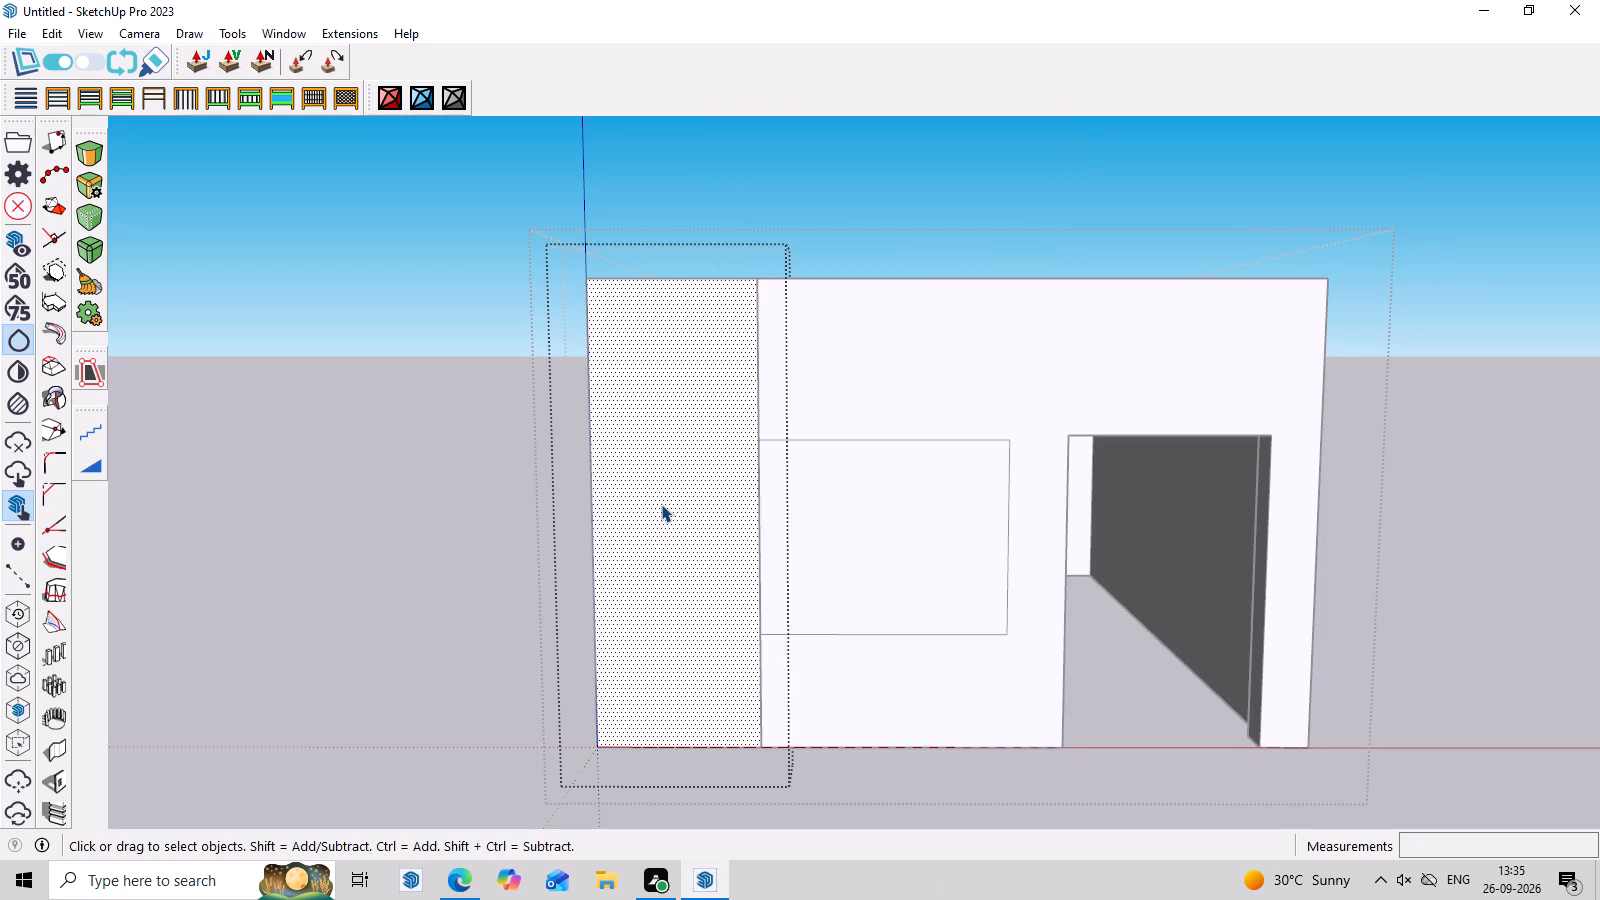
pyautogui.click(944, 503)
# Cut away the face covering the window opening and close the wall group.
pyautogui.press('space')
pyautogui.click(944, 503)
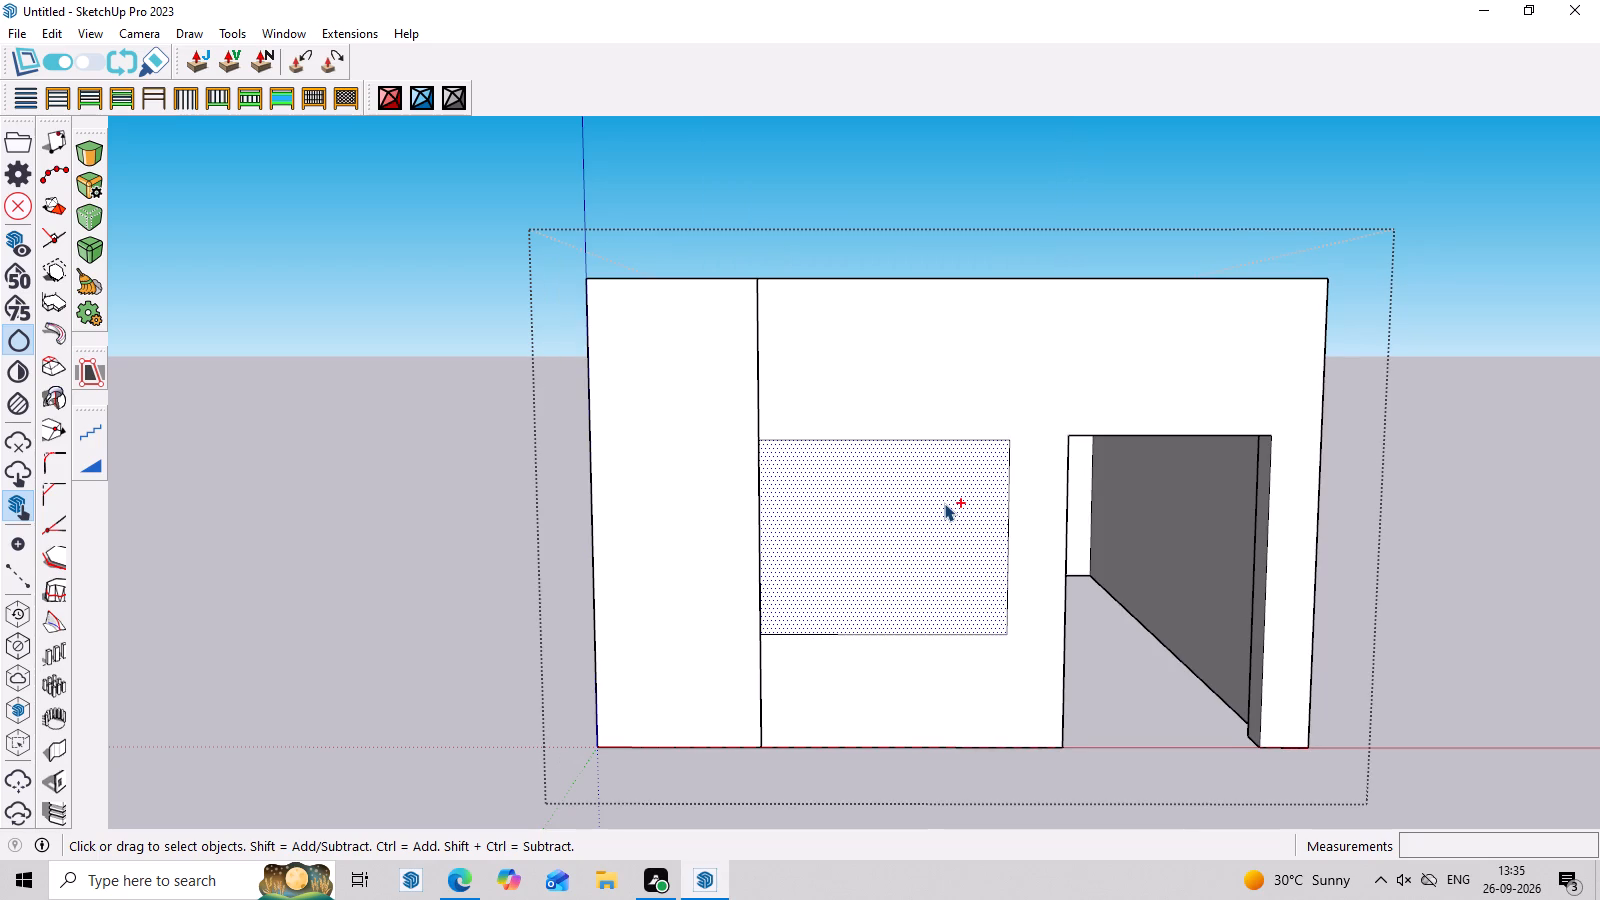
pyautogui.hotkey('ctrl', 'x')
pyautogui.moveTo(953, 509); pyautogui.dragTo(958, 676, button='middle')
pyautogui.scroll(6, 955, 680)
pyautogui.moveTo(953, 654); pyautogui.dragTo(952, 563, button='middle')
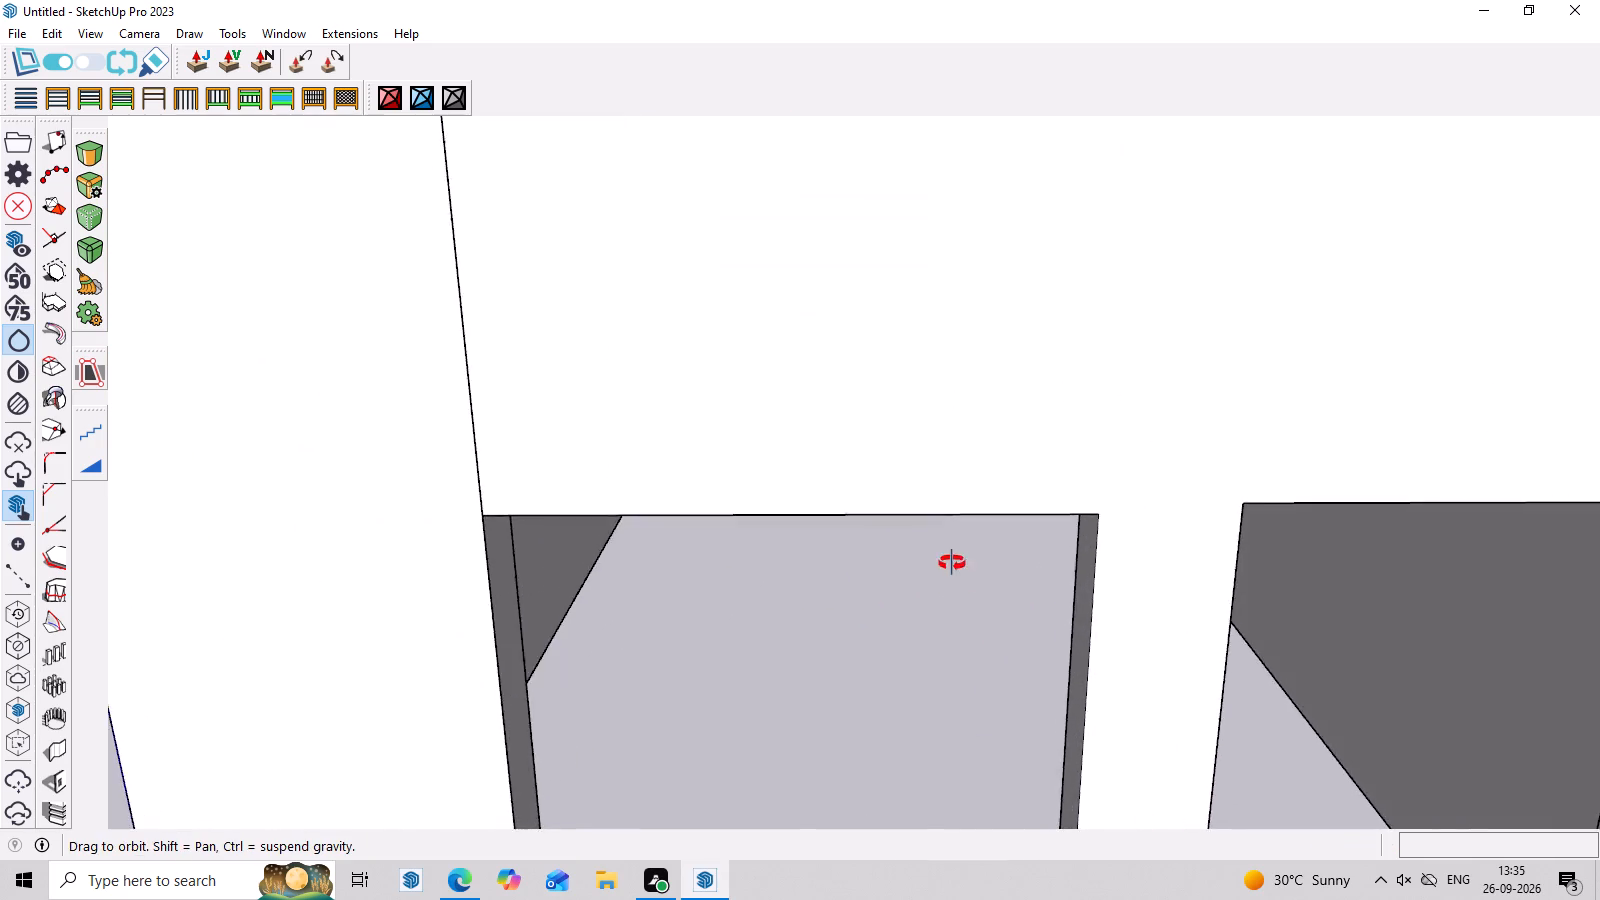
pyautogui.moveTo(952, 563); pyautogui.dragTo(951, 445, button='middle')
pyautogui.scroll(-10, 951, 445)
pyautogui.moveTo(952, 437); pyautogui.dragTo(962, 489, button='middle')
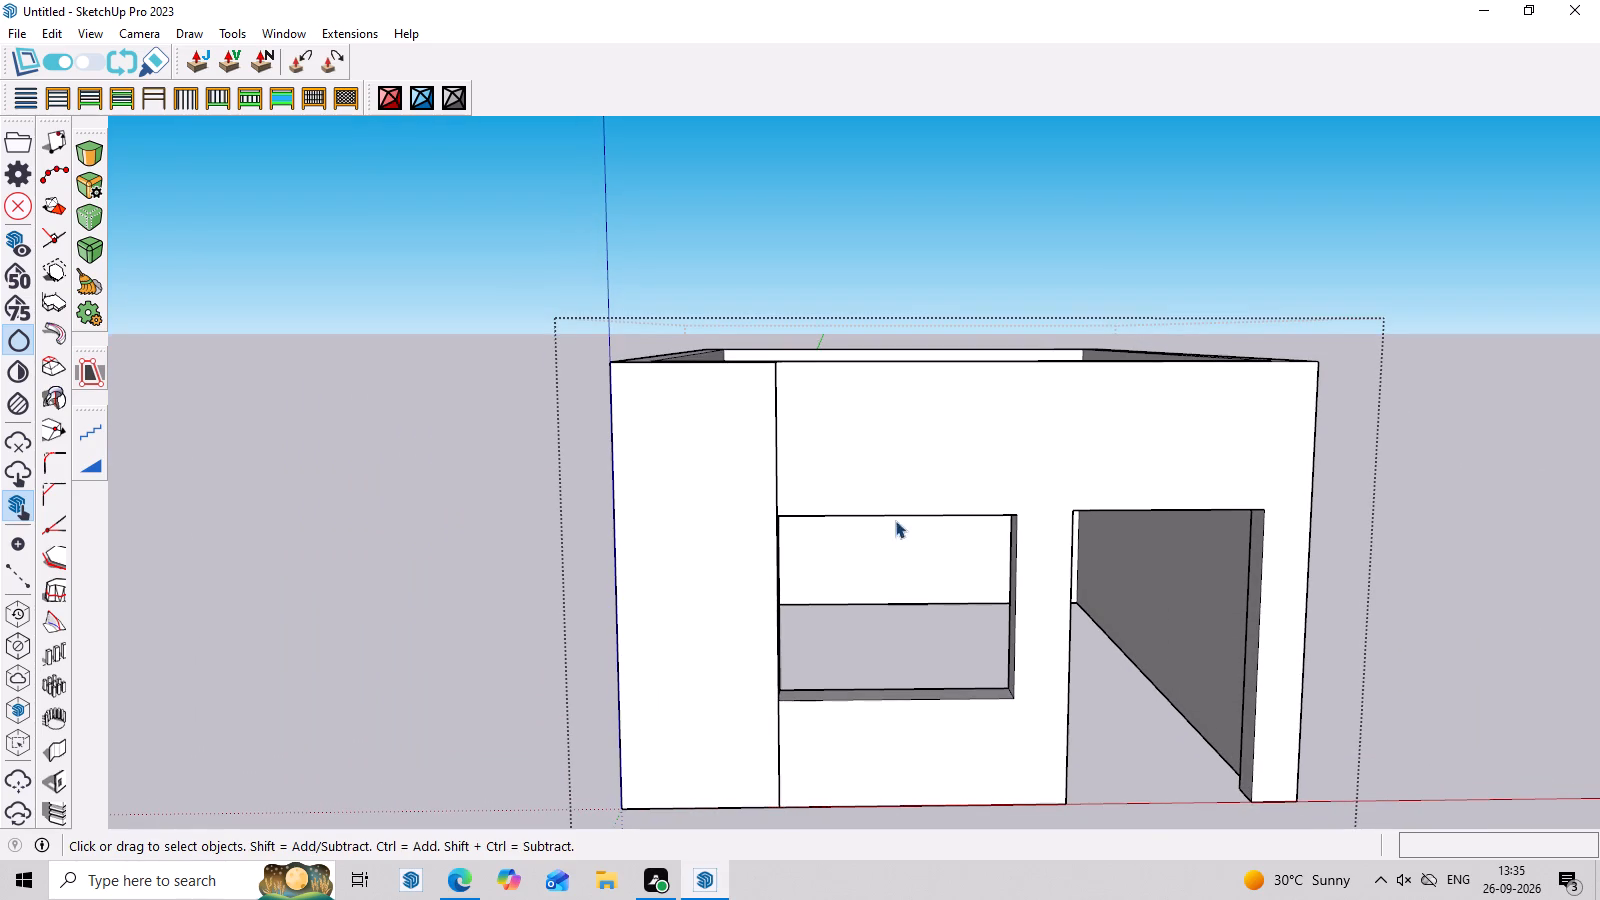
pyautogui.click(409, 409)
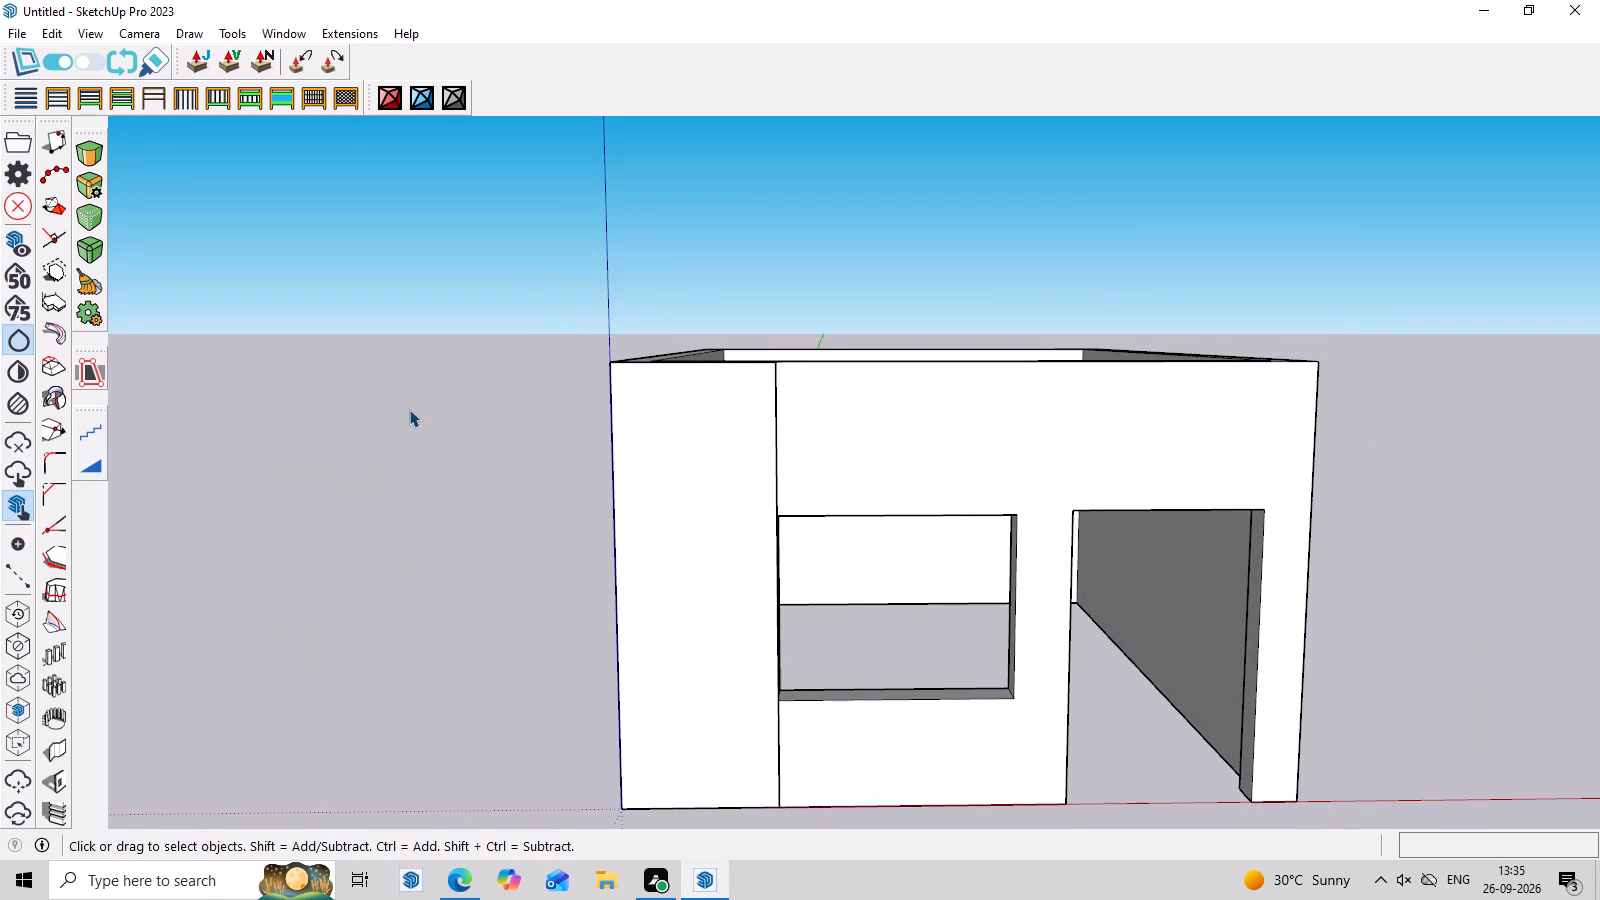
# Inside the strip's group, pull its front face out 2' to form a projecting column beside the window, and close that group.
pyautogui.moveTo(1083, 384); pyautogui.dragTo(1078, 418, button='middle')
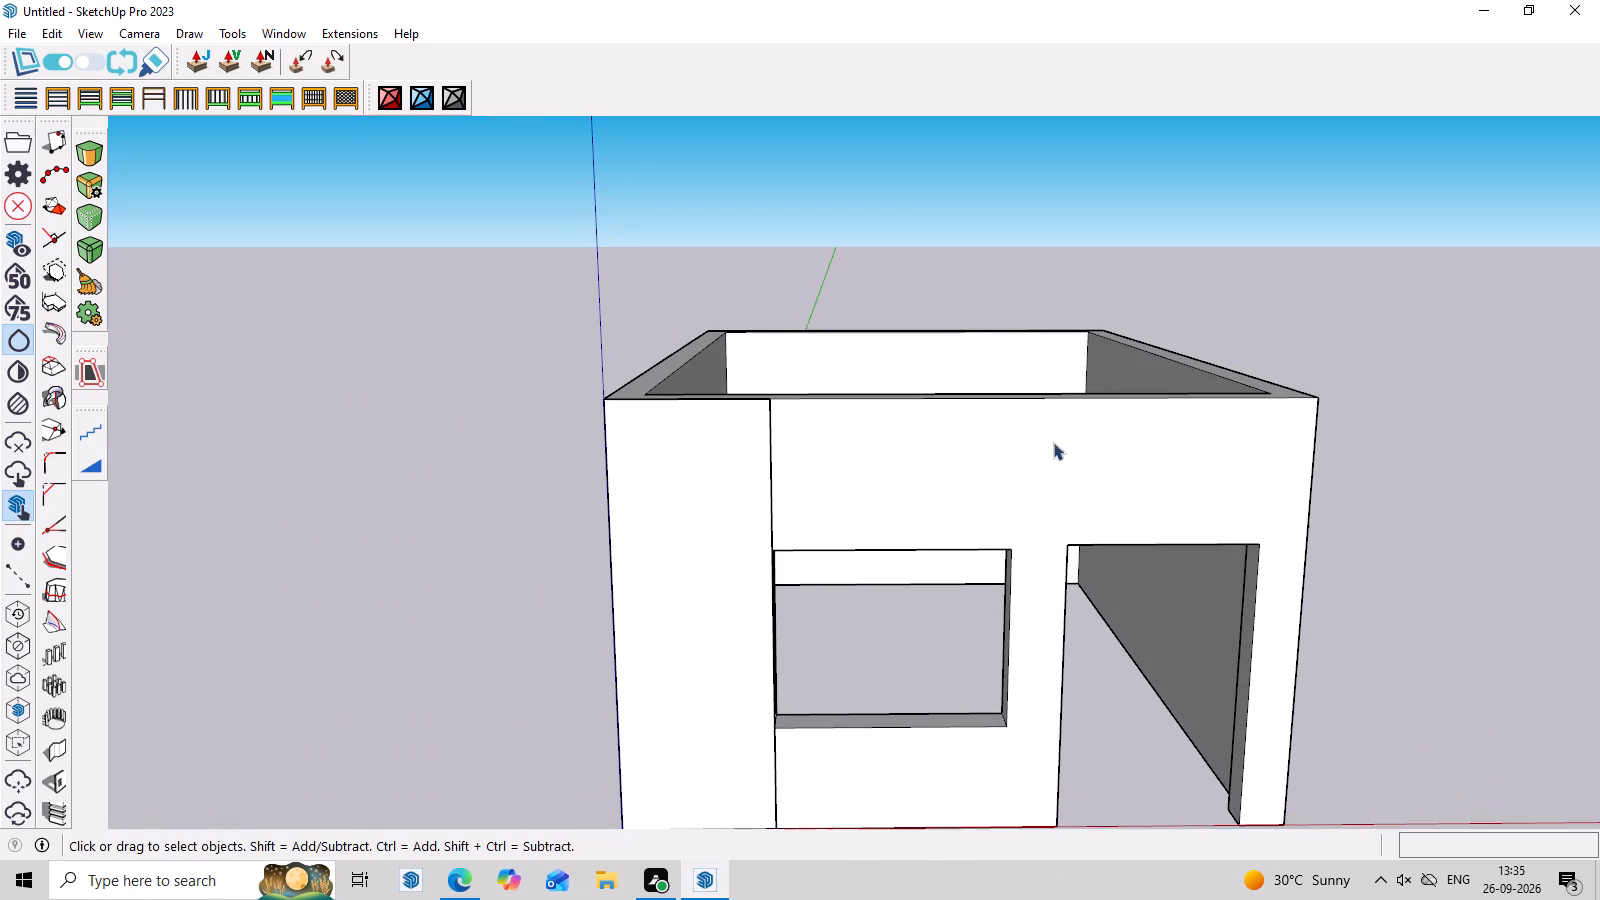
pyautogui.click(765, 476)
pyautogui.tripleClick(747, 485)
pyautogui.tripleClick(745, 489)
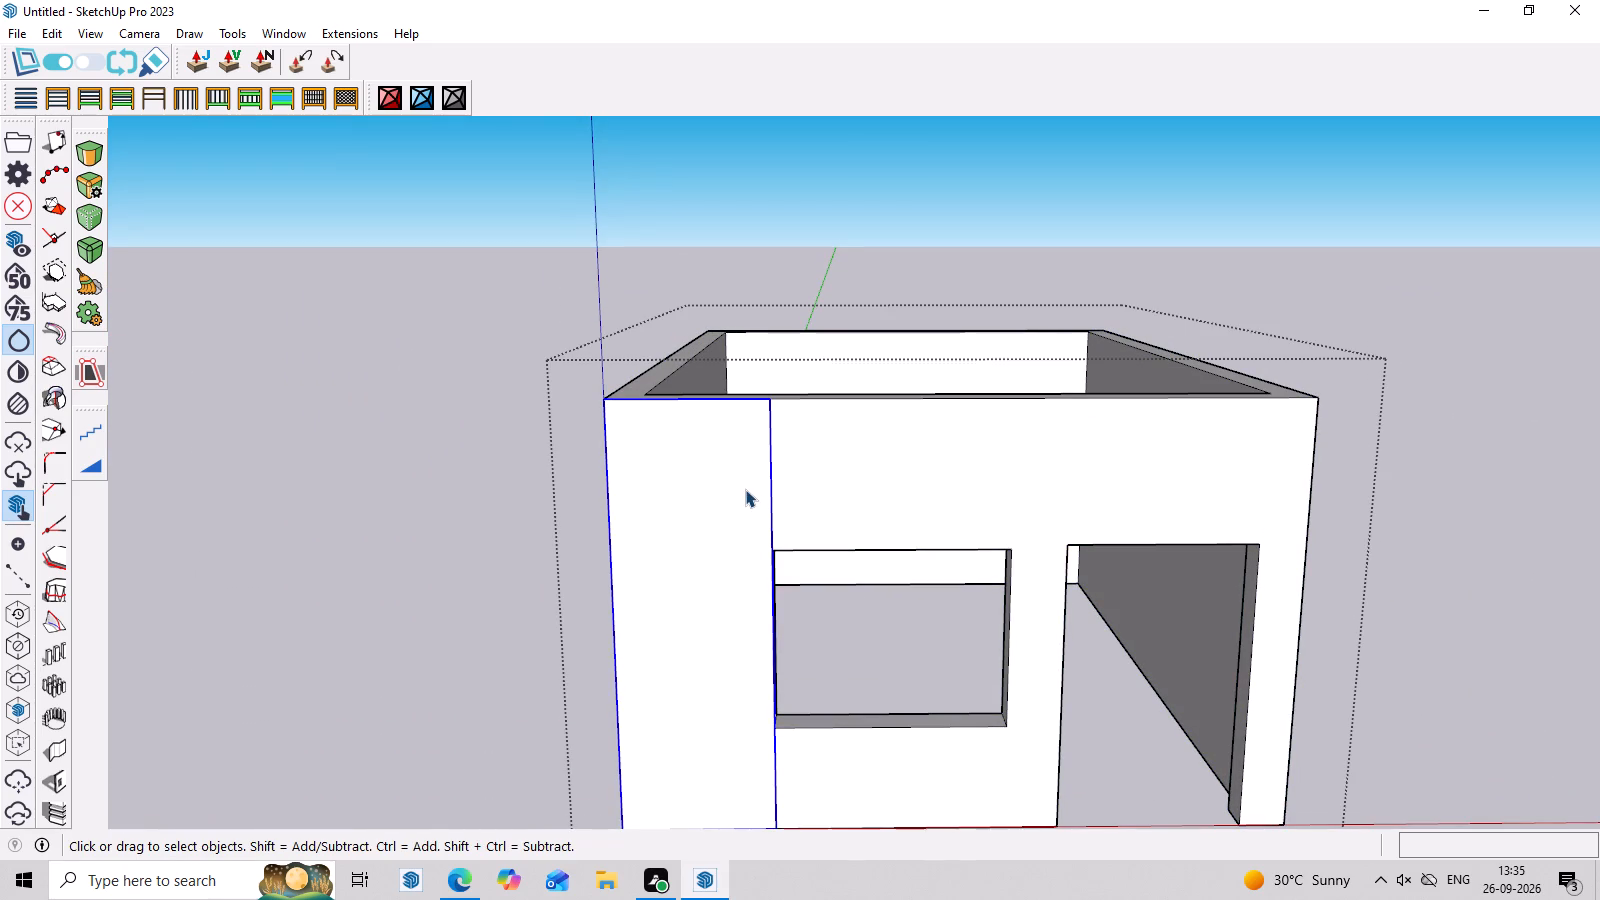
pyautogui.click(743, 489)
pyautogui.press('p')
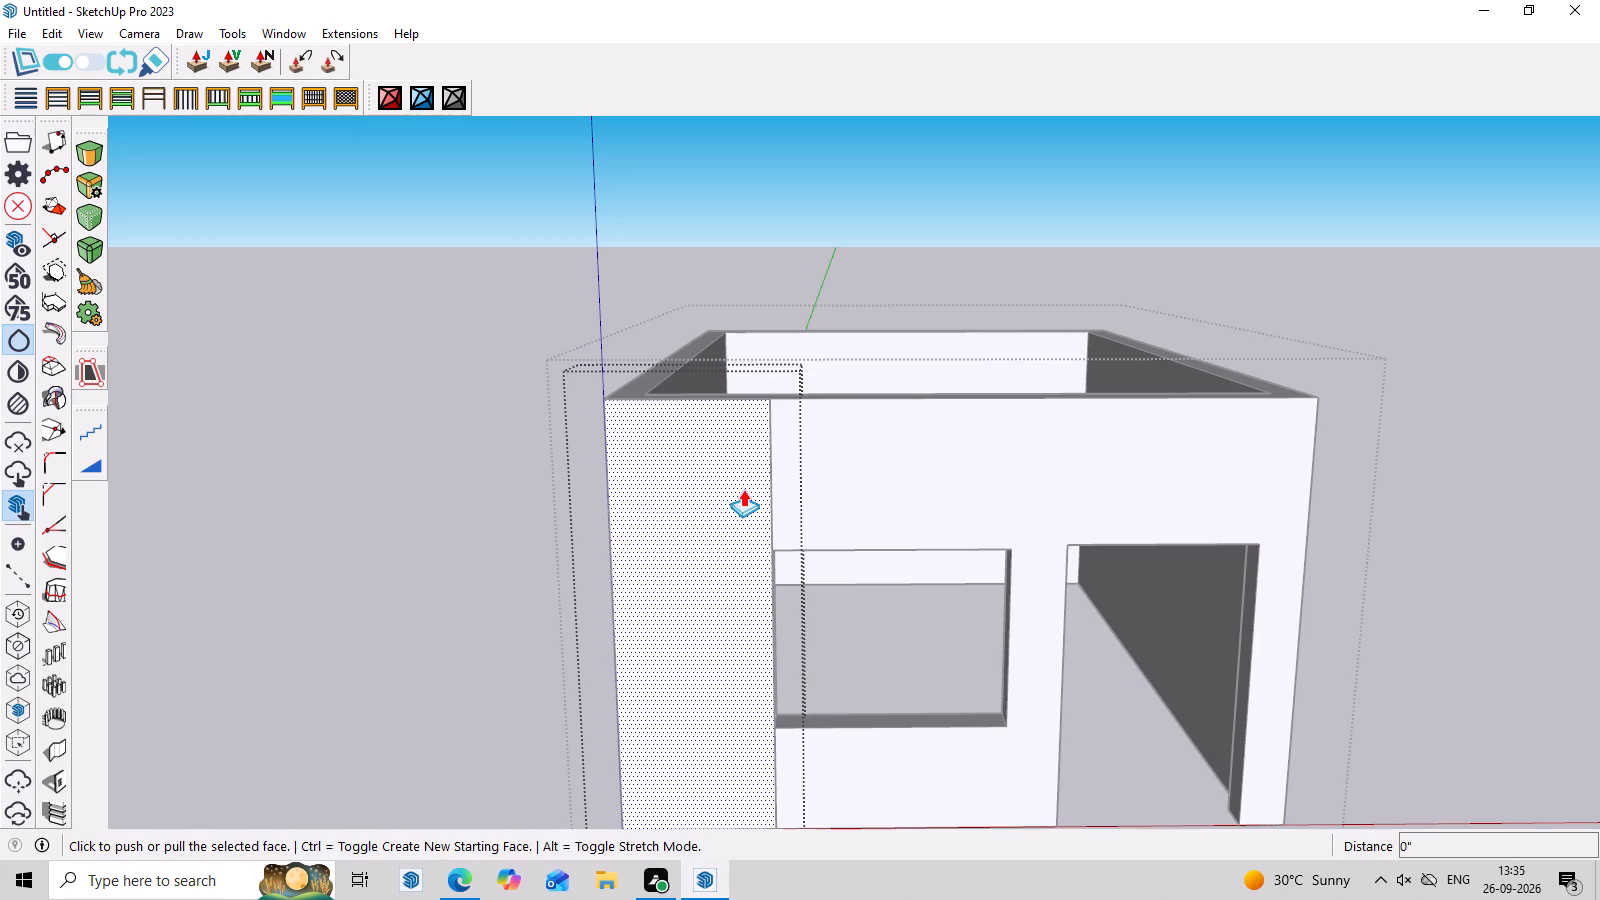
pyautogui.click(743, 489)
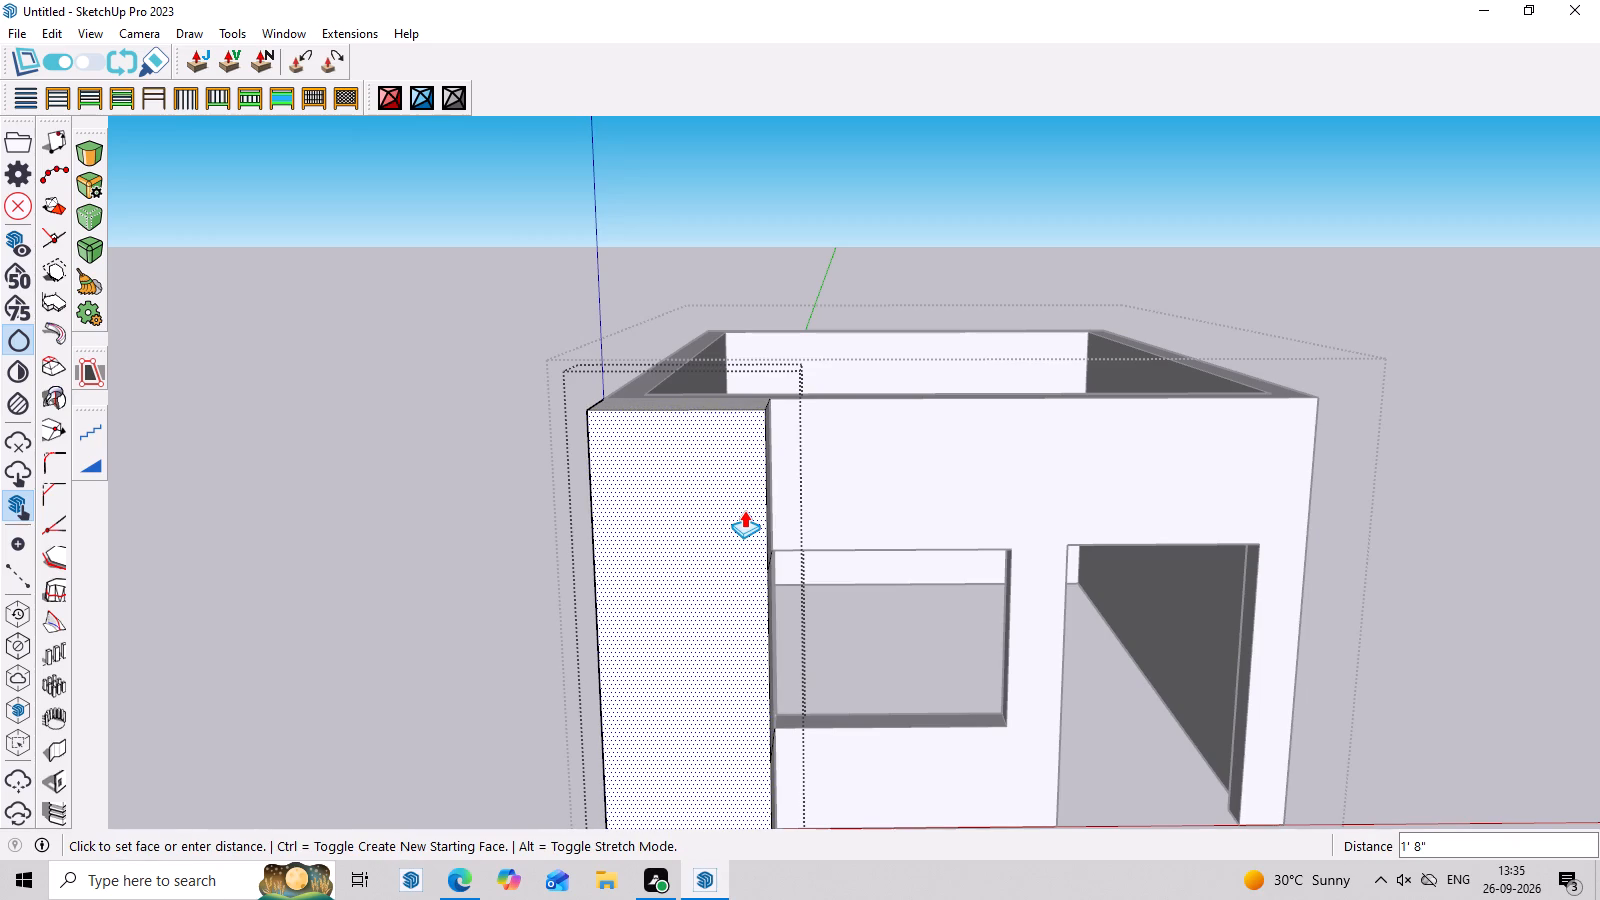
pyautogui.scroll(-3, 744, 510)
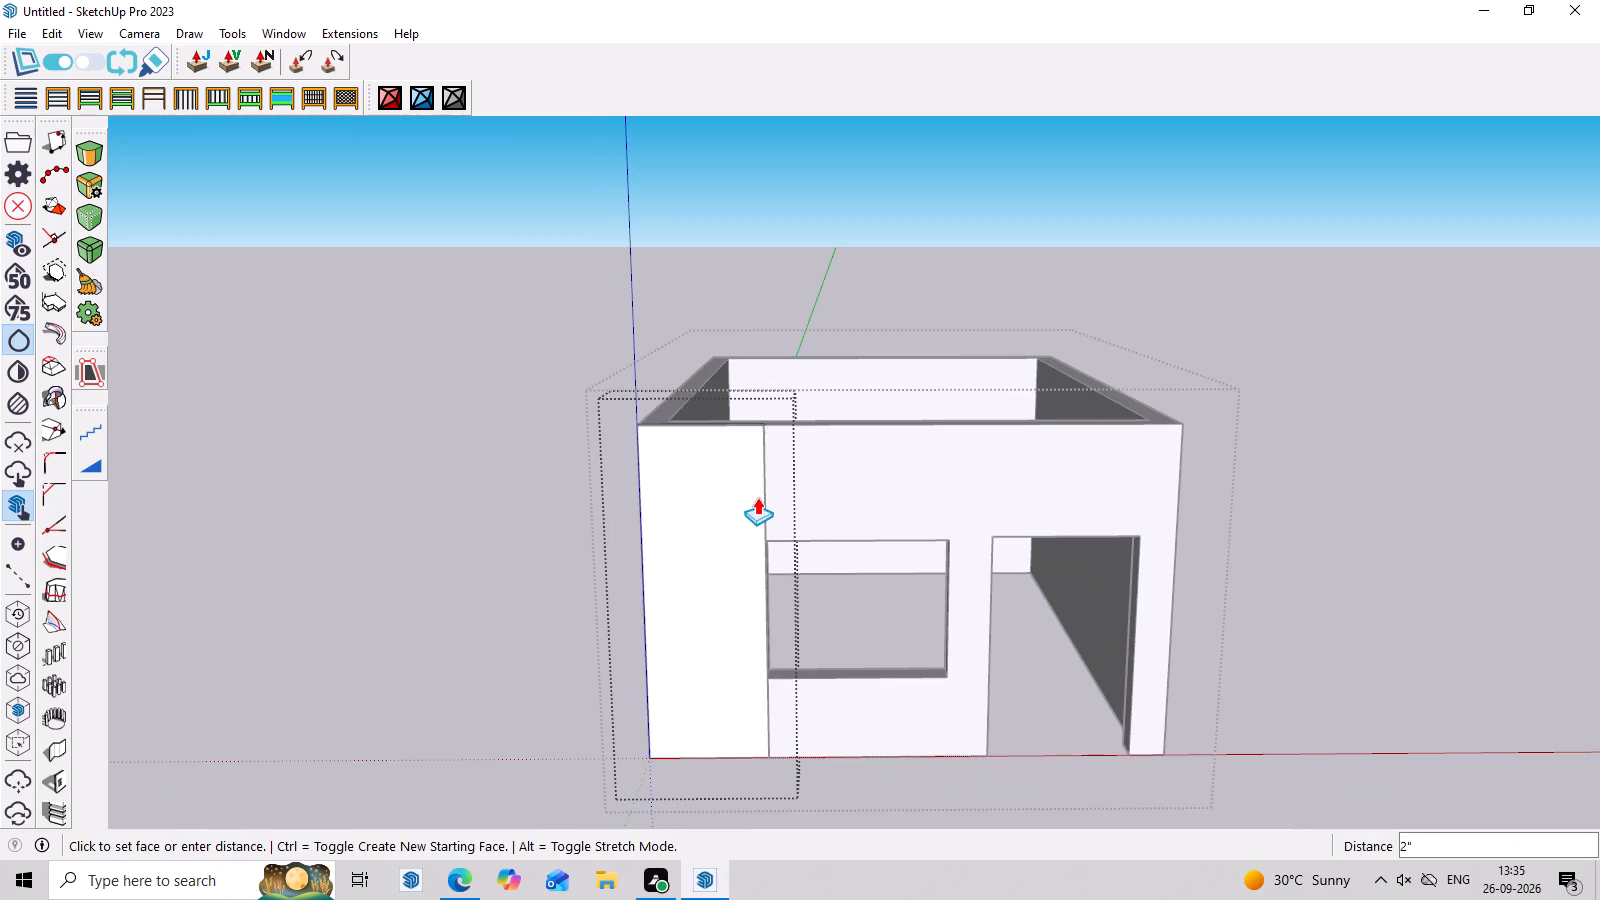
pyautogui.moveTo(750, 514); pyautogui.dragTo(738, 581, button='middle')
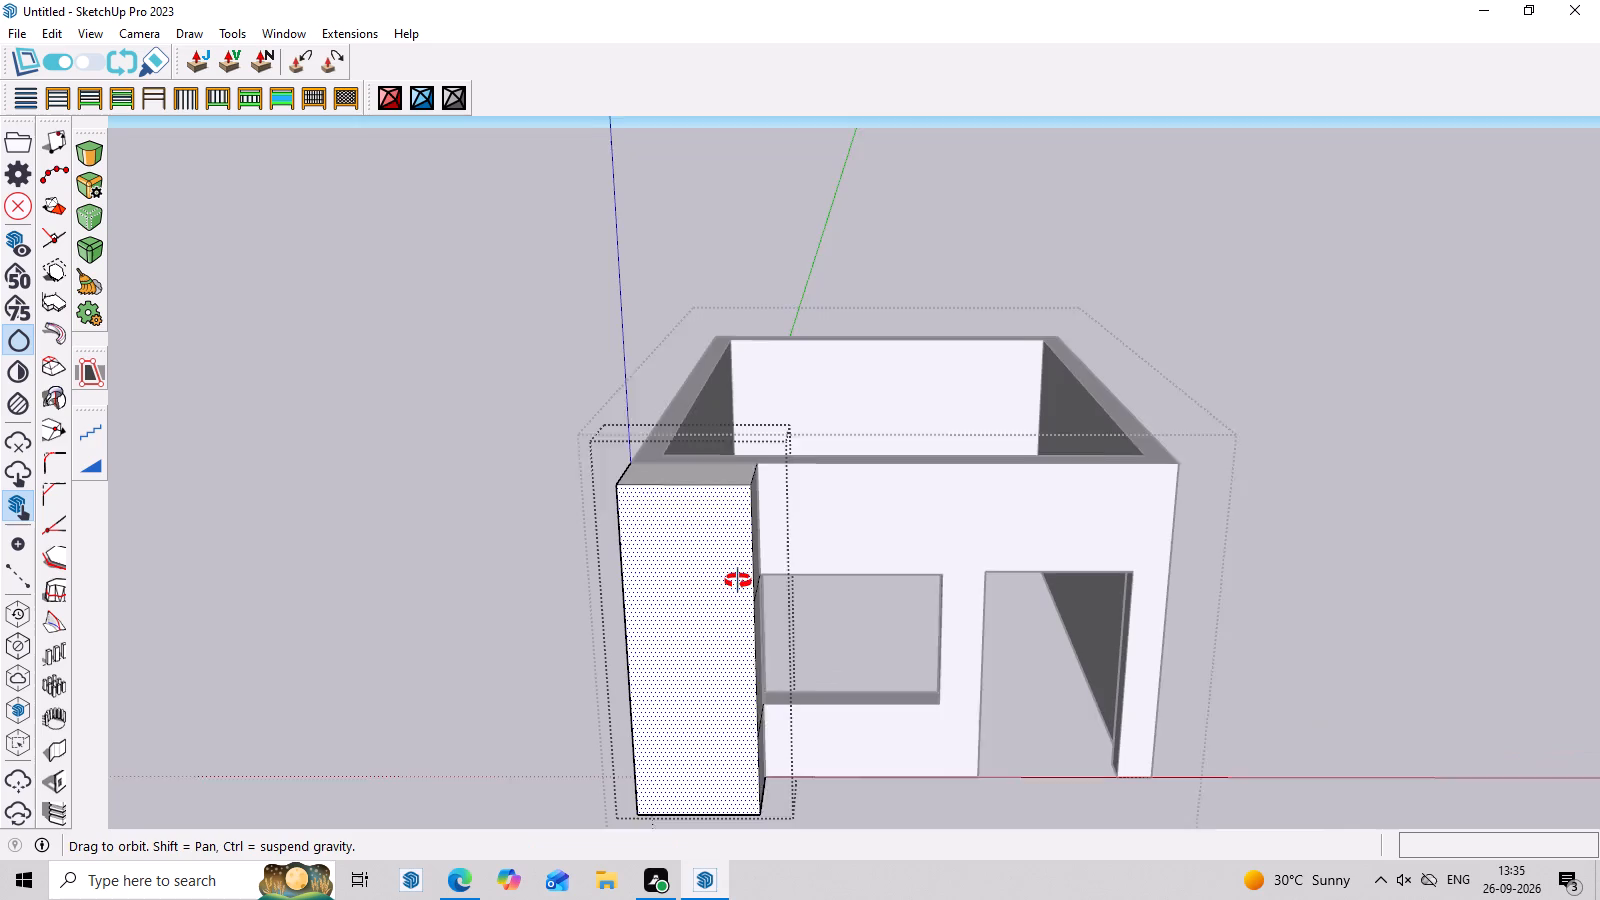
pyautogui.moveTo(738, 581); pyautogui.dragTo(735, 610, button='middle')
pyautogui.click(735, 610)
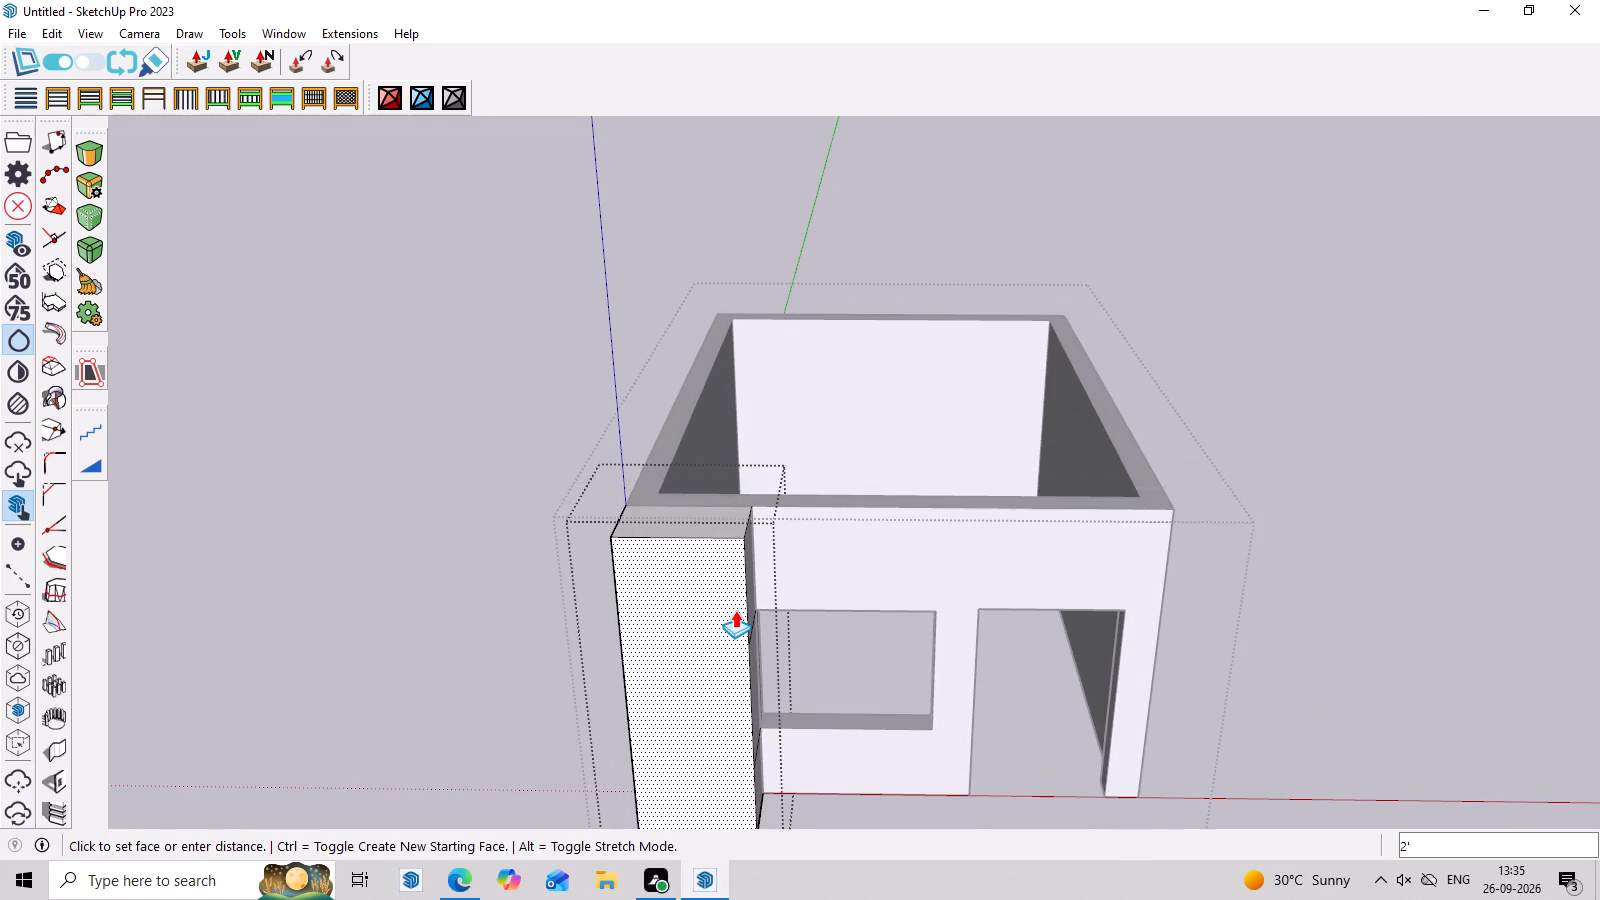
pyautogui.moveTo(878, 690); pyautogui.dragTo(802, 386, button='middle')
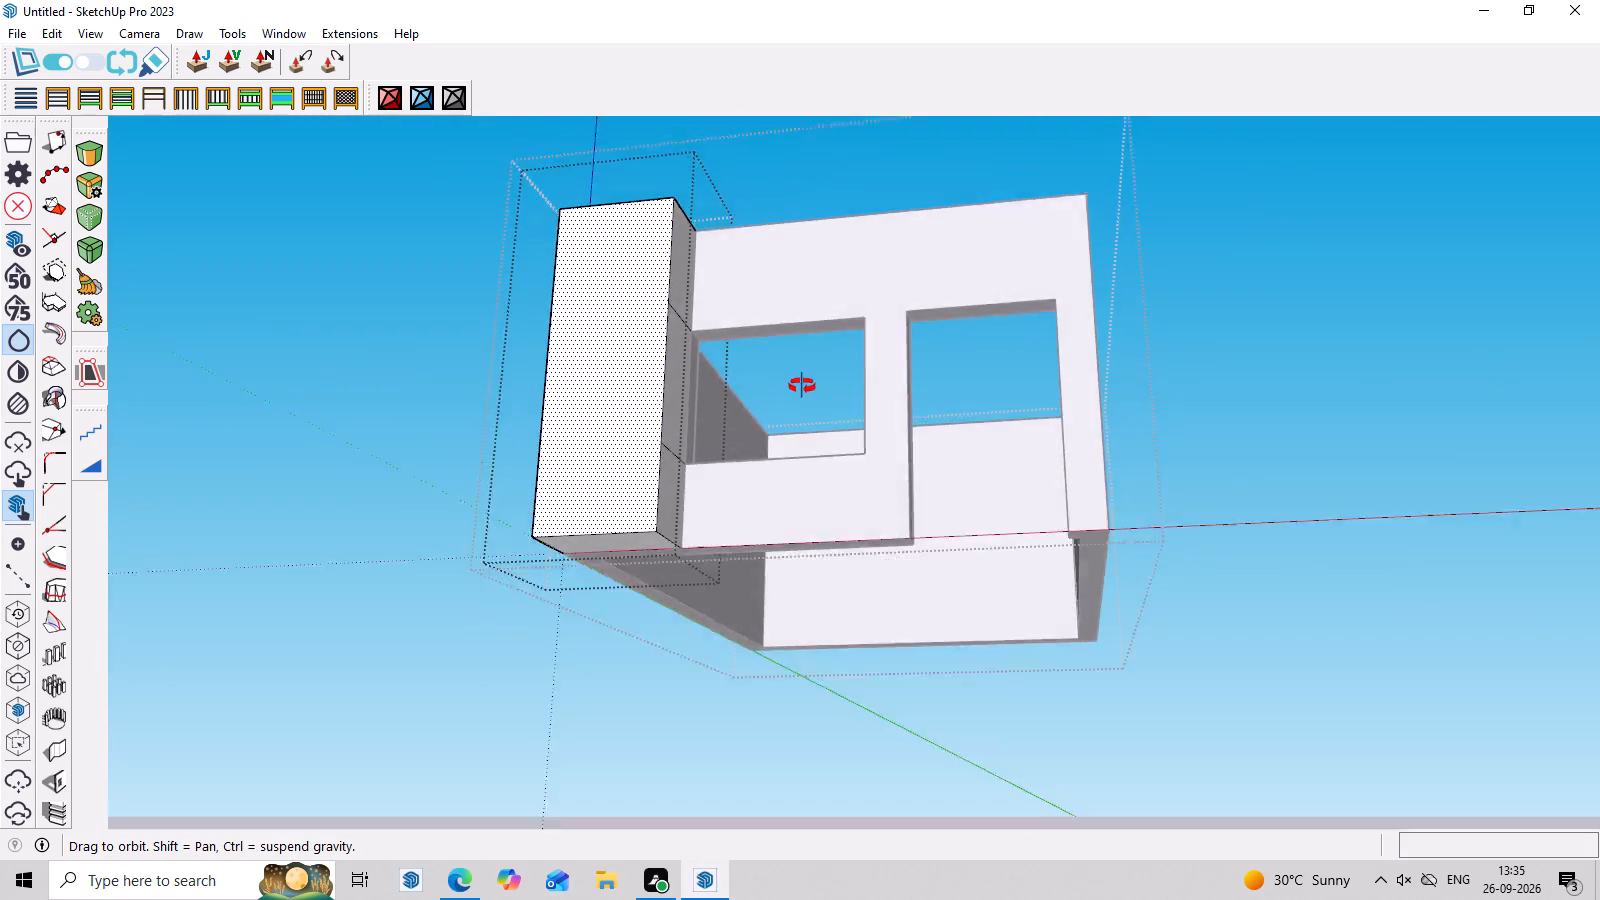
pyautogui.moveTo(802, 386); pyautogui.dragTo(800, 401, button='middle')
pyautogui.press('space')
pyautogui.doubleClick(1196, 405)
# Inside the column group, erase the two horizontal edges crossing its window-side face, and close the column and wall groups.
pyautogui.moveTo(1206, 463); pyautogui.dragTo(739, 686, button='middle')
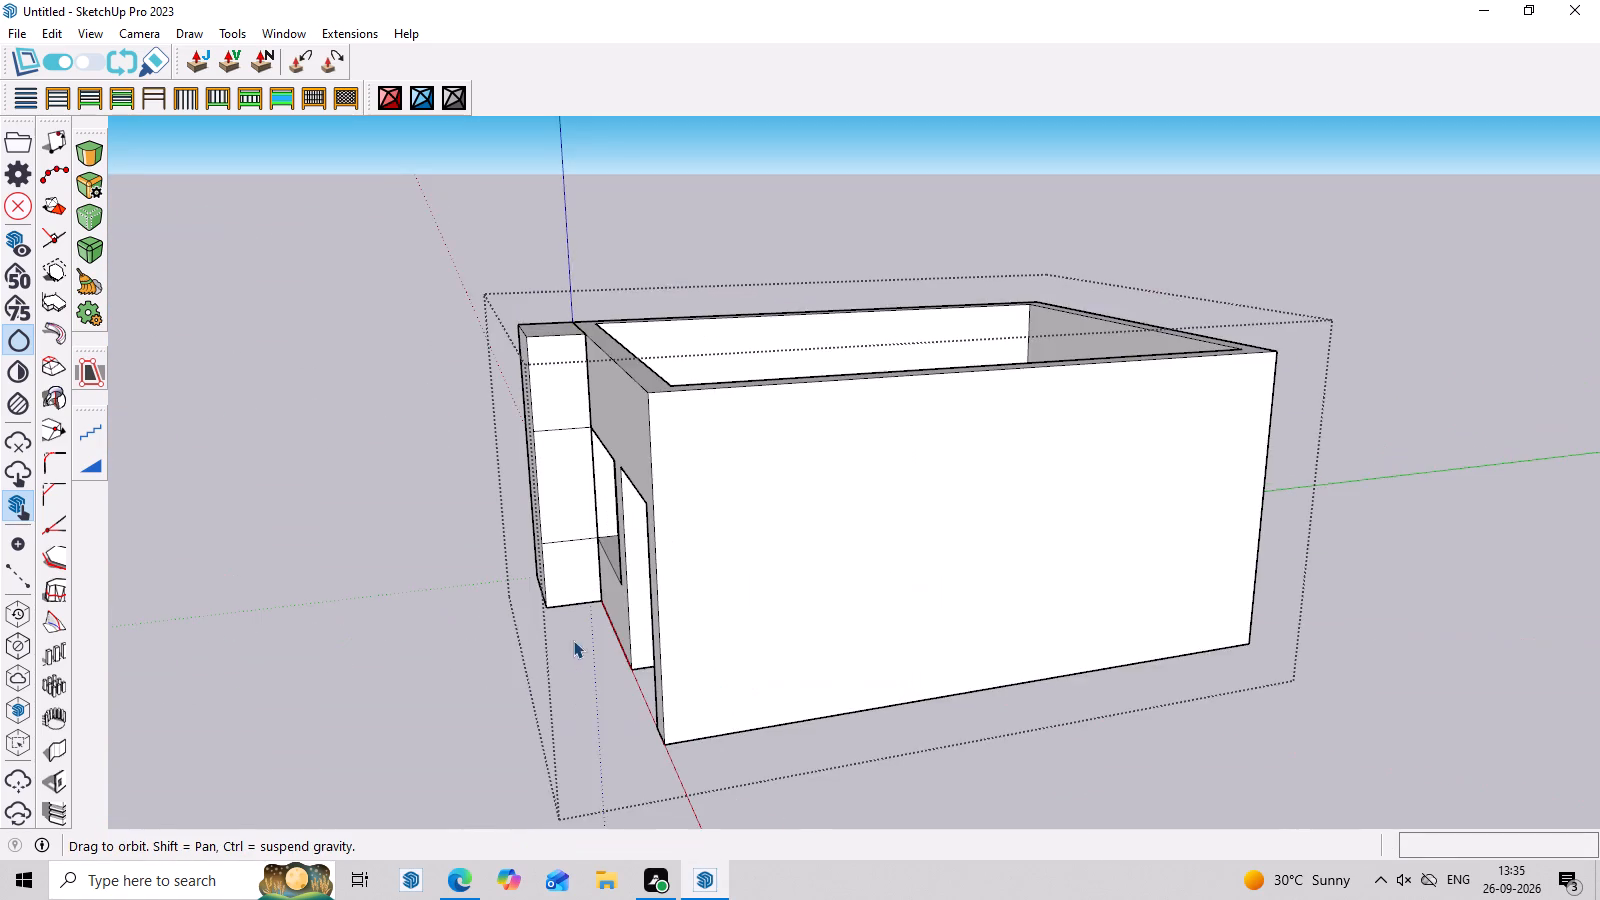
pyautogui.scroll(3, 575, 622)
pyautogui.click(577, 520)
pyautogui.click(577, 515)
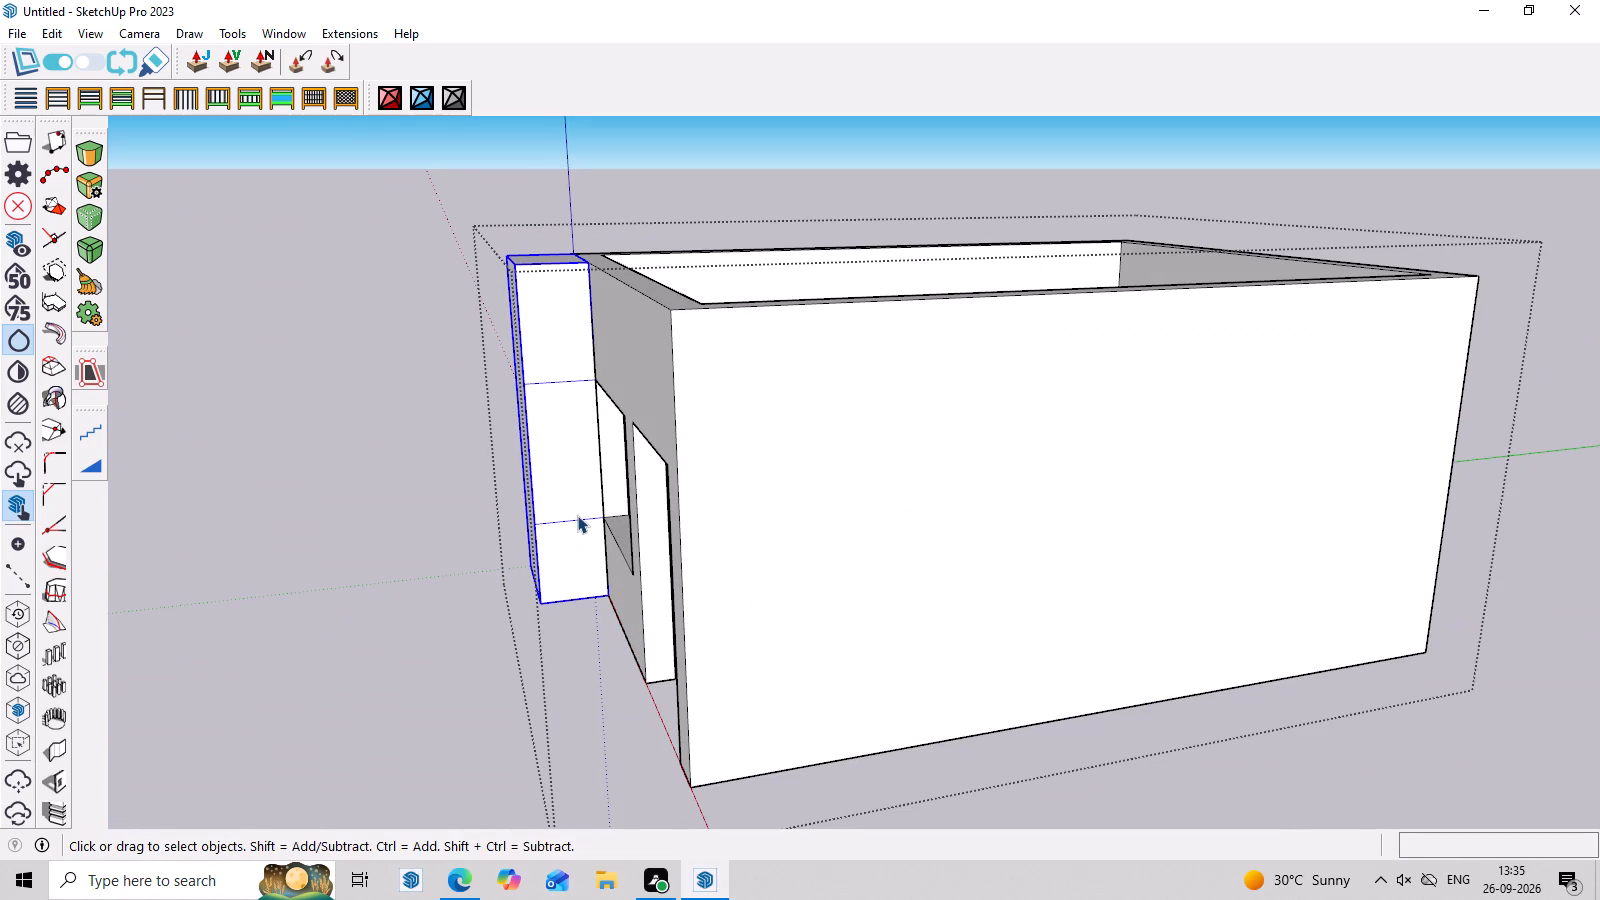
pyautogui.click(577, 517)
pyautogui.scroll(4, 577, 517)
pyautogui.click(577, 517)
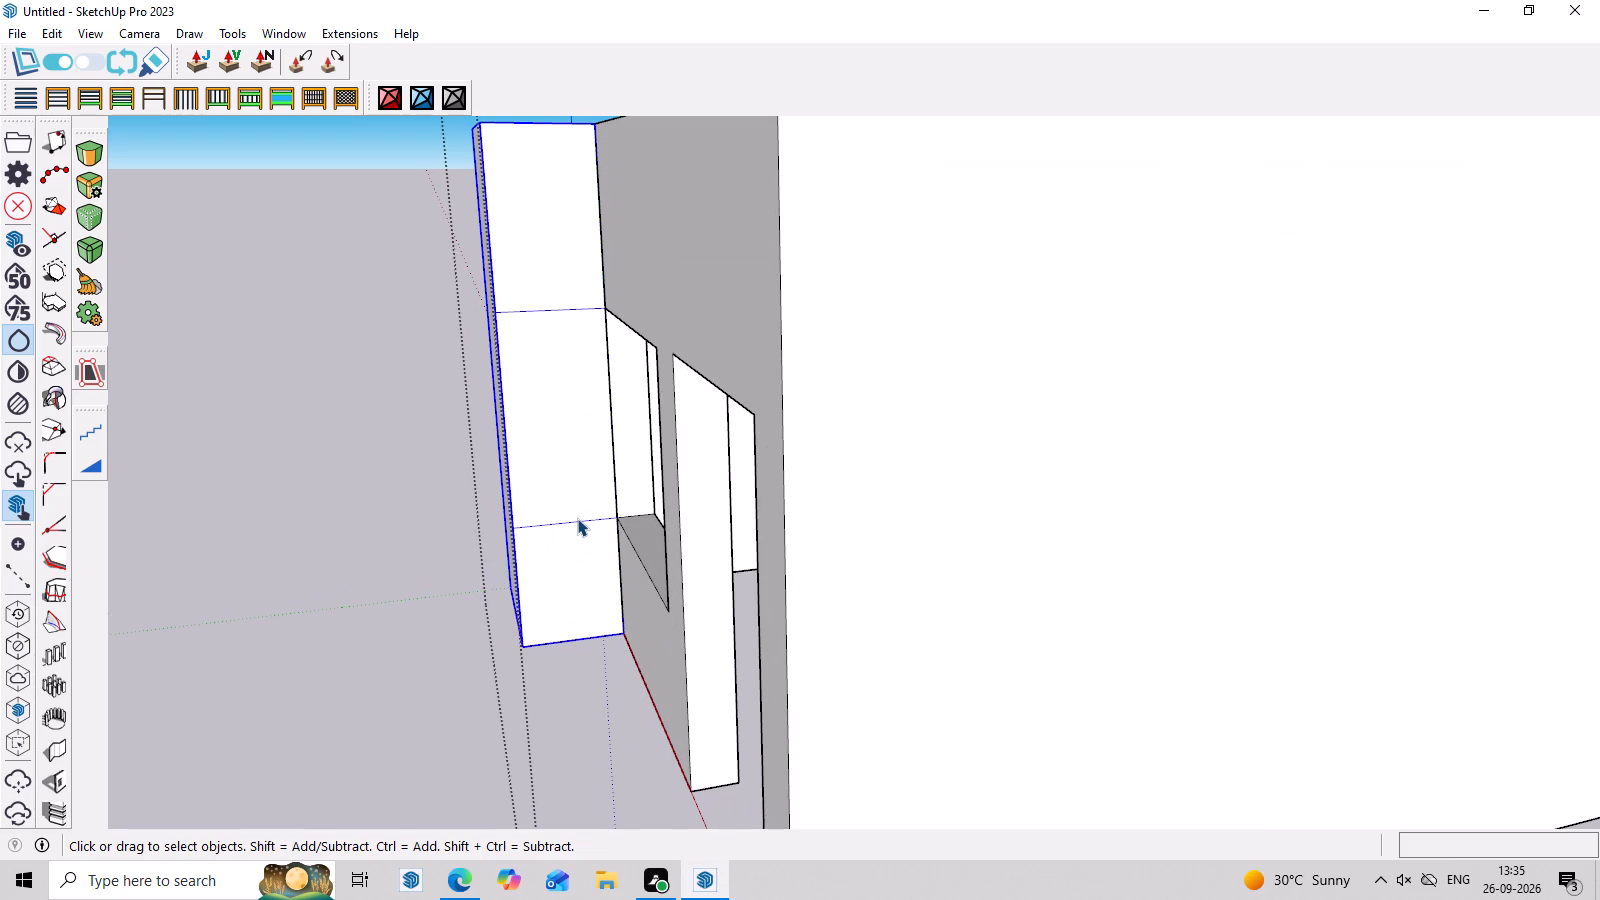
pyautogui.doubleClick(577, 518)
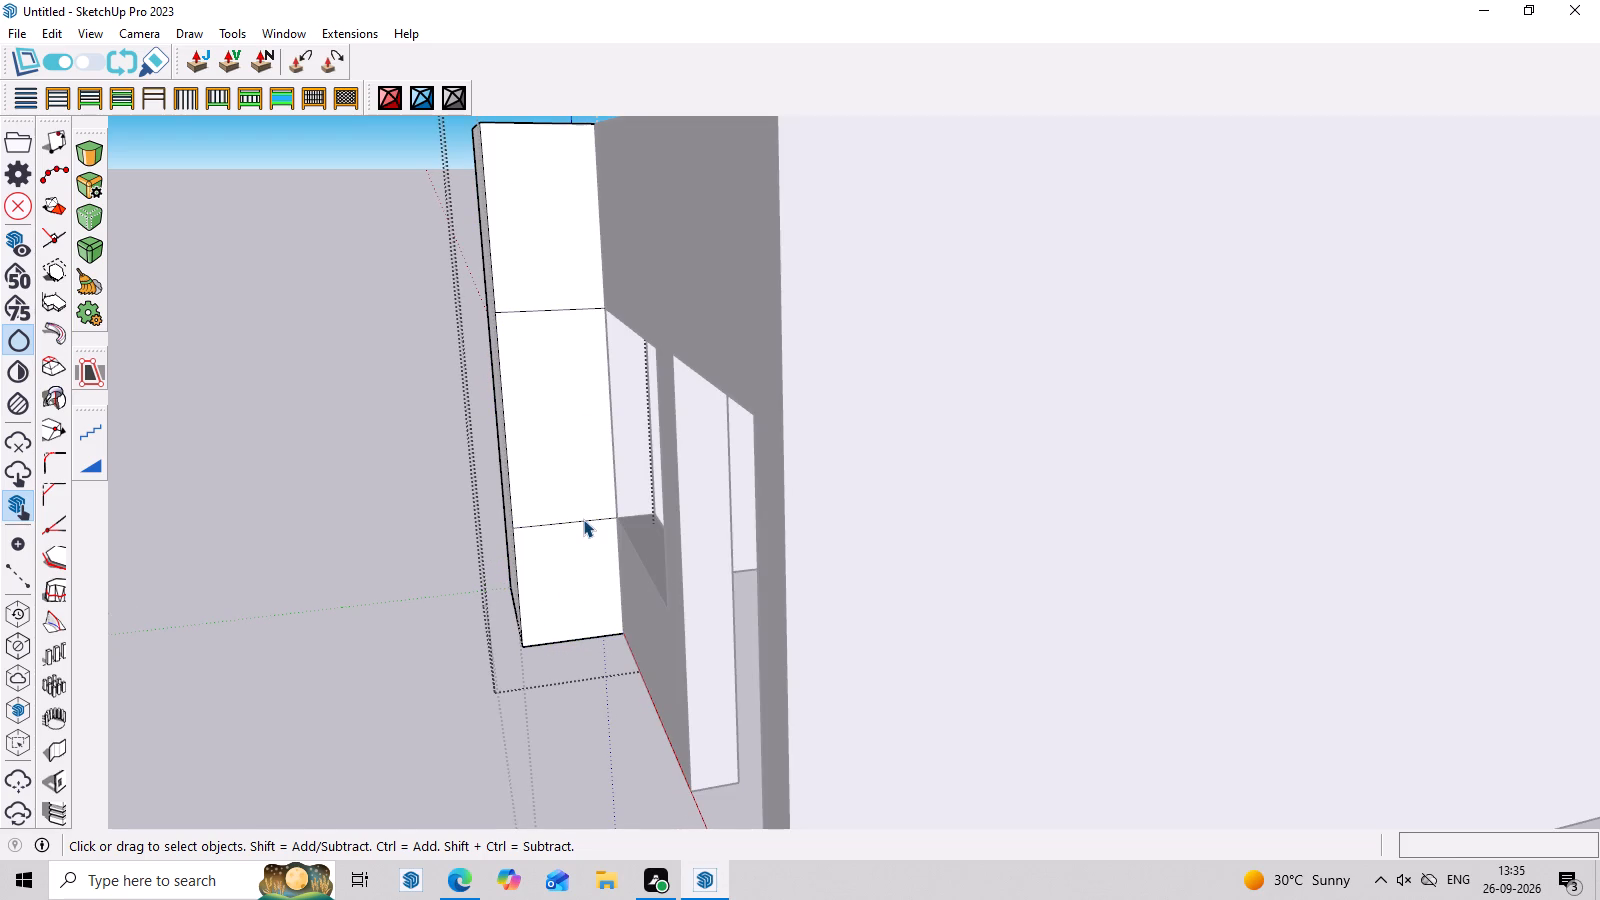
pyautogui.click(584, 520)
pyautogui.press('Delete')
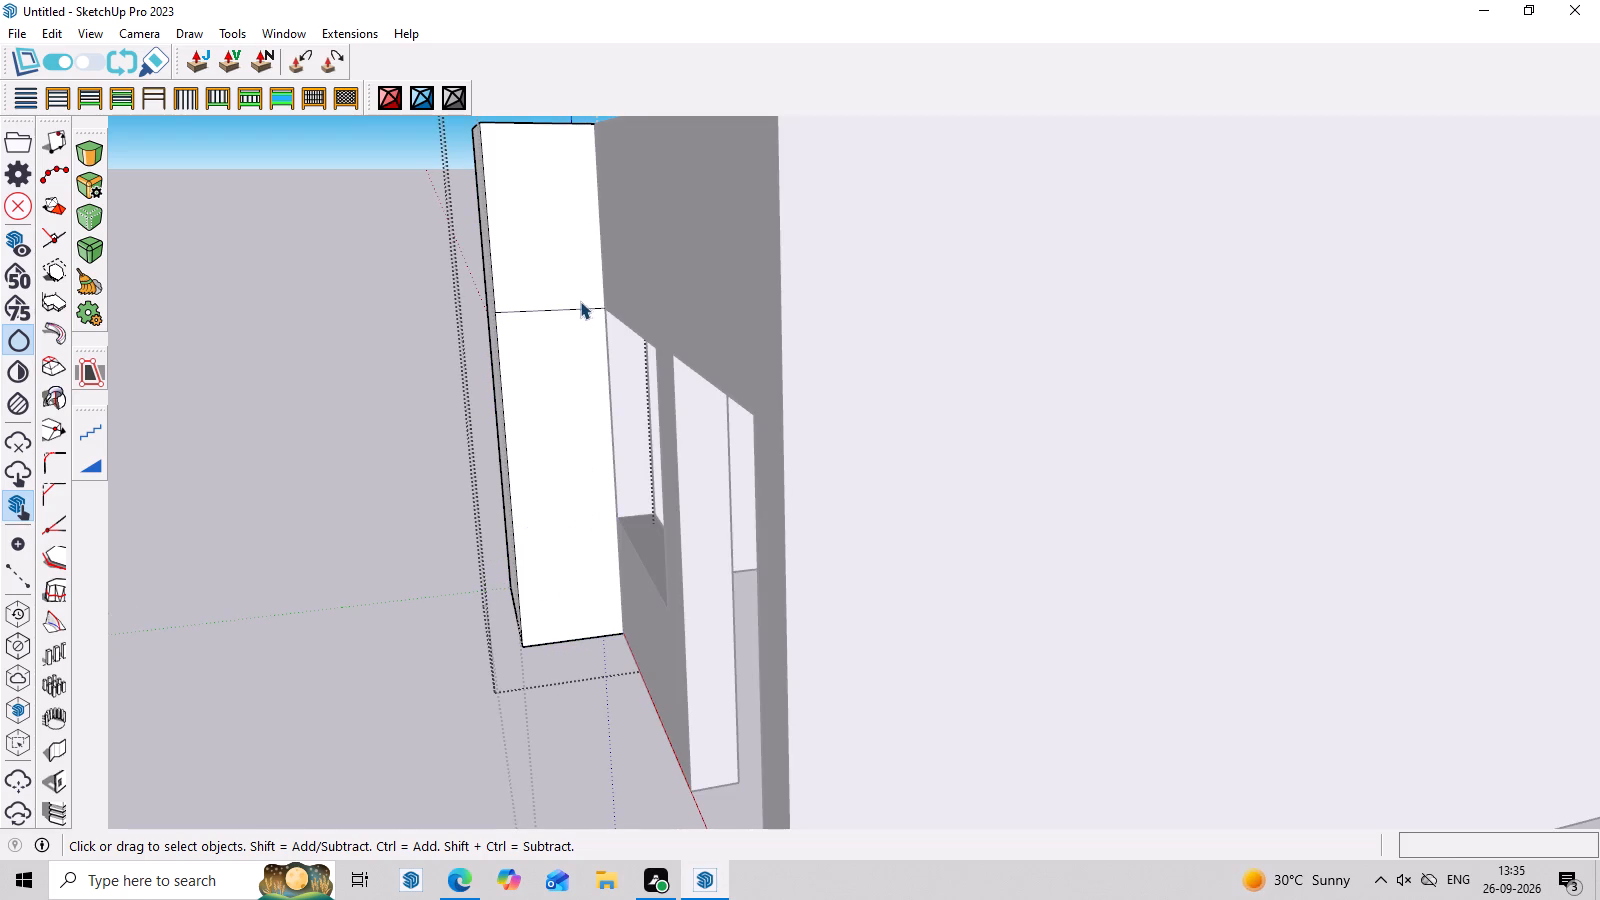
pyautogui.click(579, 308)
pyautogui.press('Delete')
pyautogui.scroll(-7, 421, 421)
pyautogui.moveTo(442, 585); pyautogui.dragTo(830, 714, button='middle')
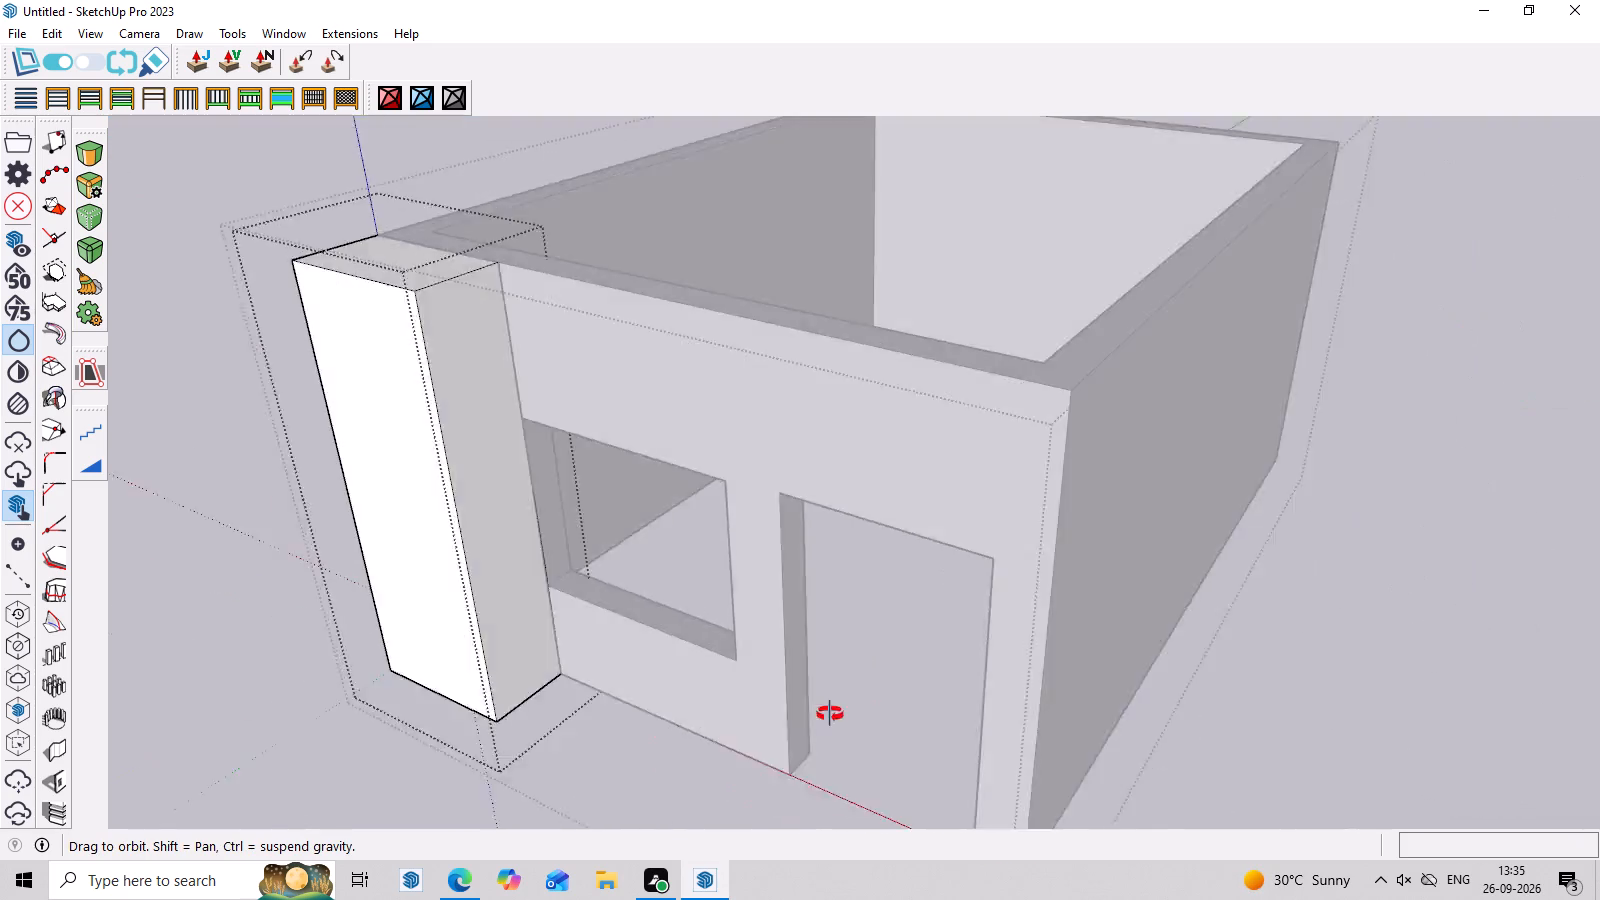
pyautogui.moveTo(830, 714); pyautogui.dragTo(1020, 571, button='middle')
pyautogui.press('space')
pyautogui.click(1419, 374)
pyautogui.scroll(-2, 1415, 585)
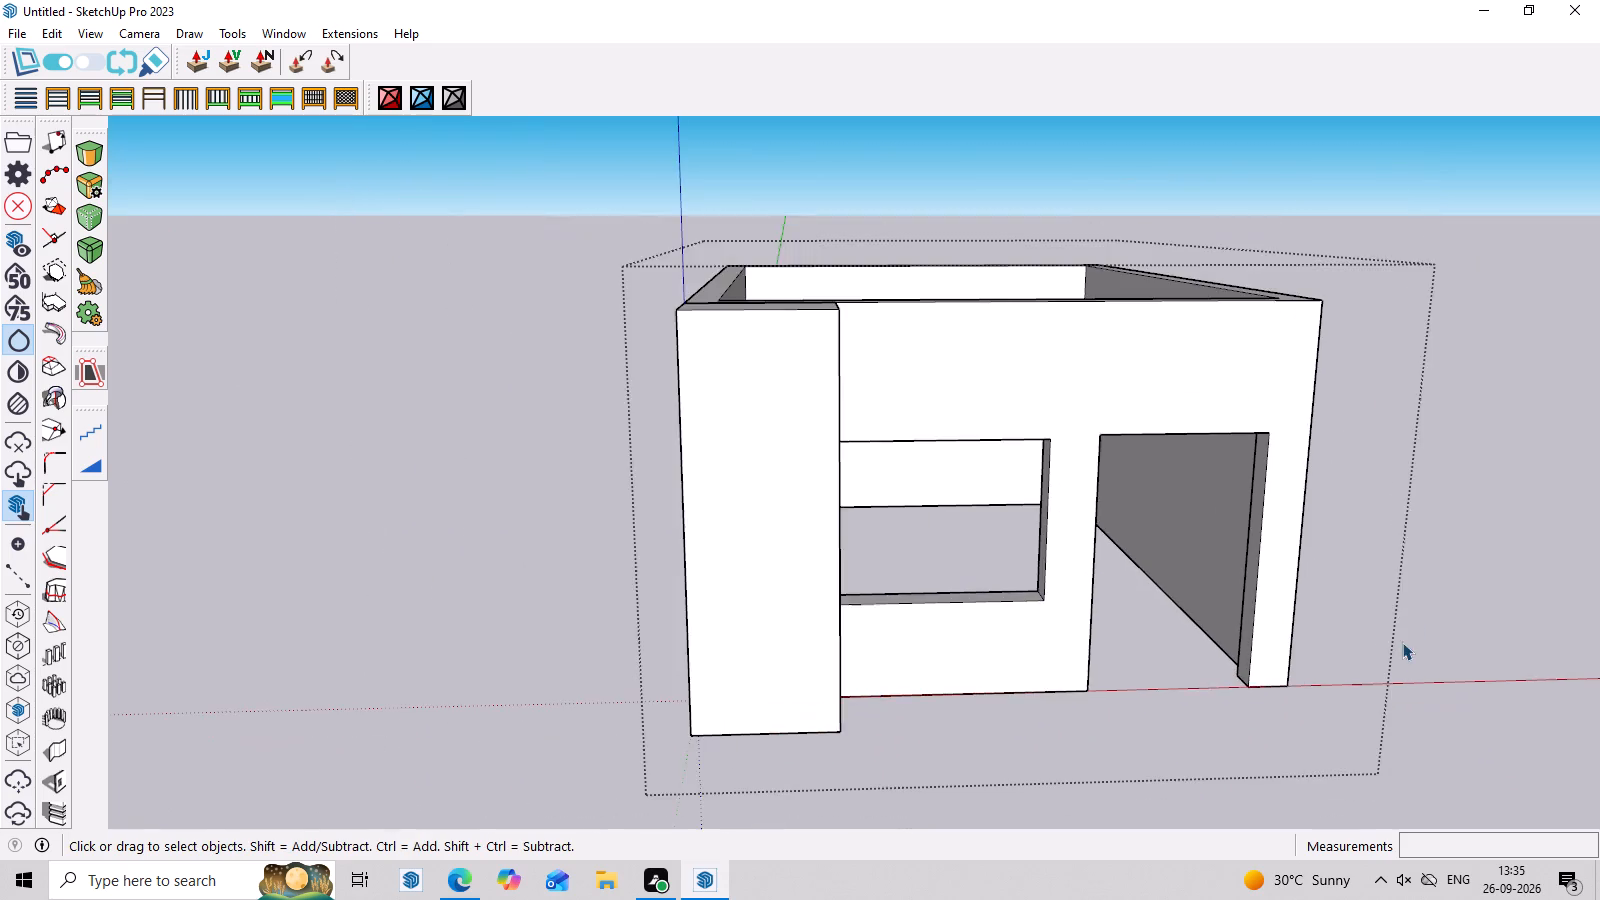
pyautogui.scroll(-4, 1402, 642)
pyautogui.click(1423, 275)
# Examine the room's front column, window and door openings, and interior from several angles.
pyautogui.moveTo(1328, 617); pyautogui.dragTo(1292, 420, button='middle')
pyautogui.scroll(3, 1287, 434)
pyautogui.scroll(-3, 1287, 436)
pyautogui.moveTo(1287, 468); pyautogui.dragTo(1272, 572, button='middle')
pyautogui.scroll(3, 1278, 571)
pyautogui.scroll(3, 1296, 650)
pyautogui.moveTo(1296, 650); pyautogui.dragTo(1293, 752, button='middle')
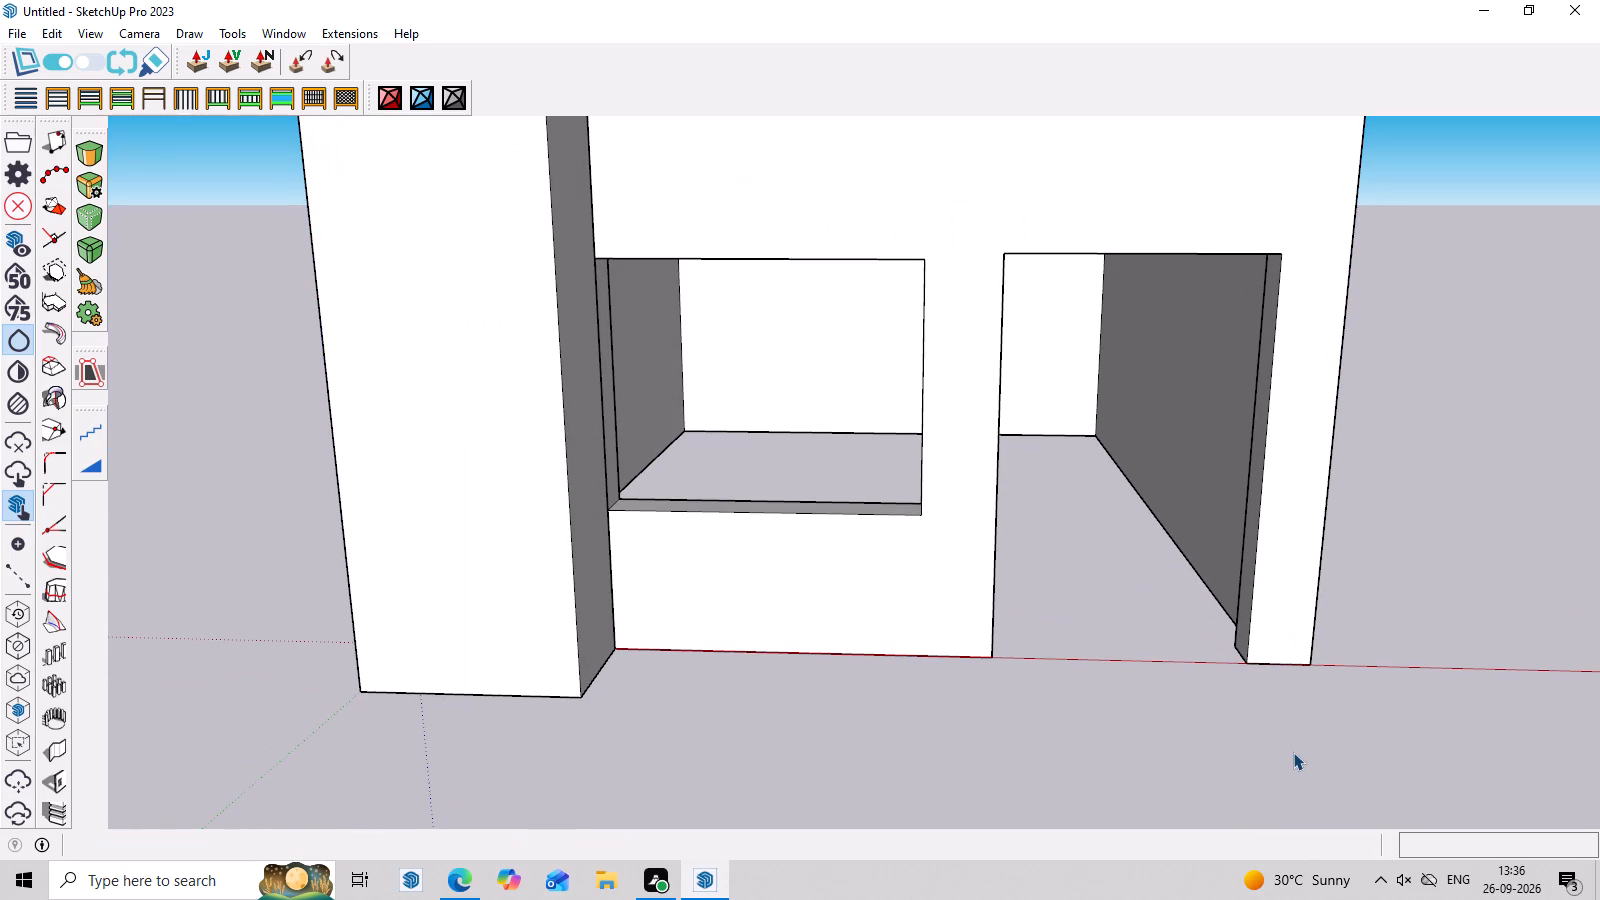
pyautogui.middleClick(1293, 752)
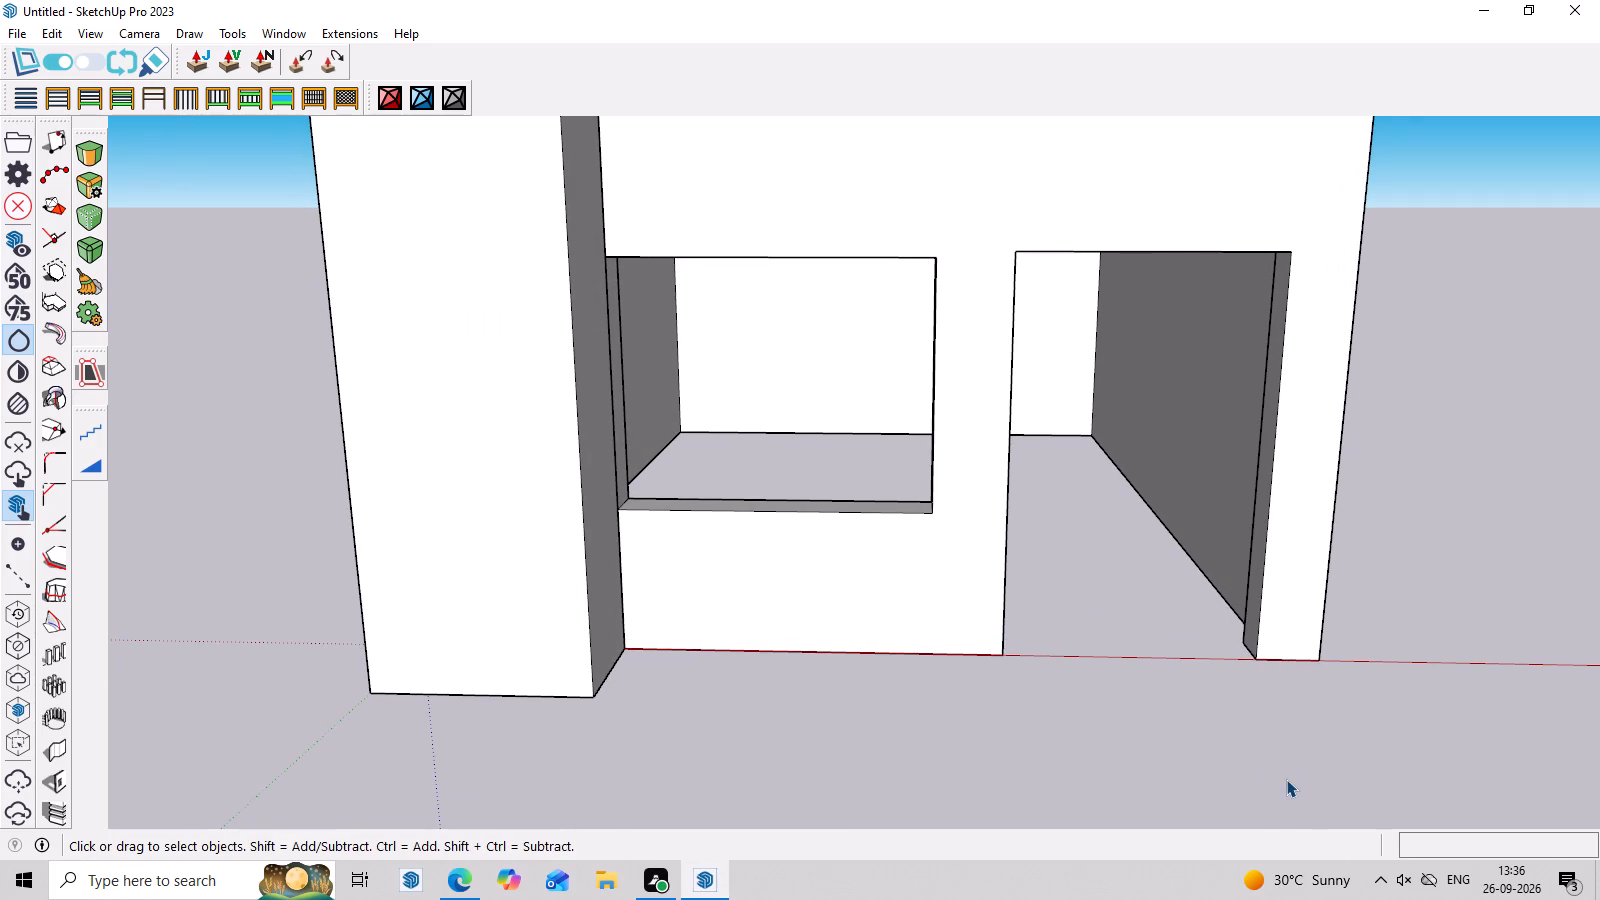
pyautogui.scroll(-8, 1286, 779)
pyautogui.moveTo(1279, 740); pyautogui.dragTo(1278, 846, button='middle')
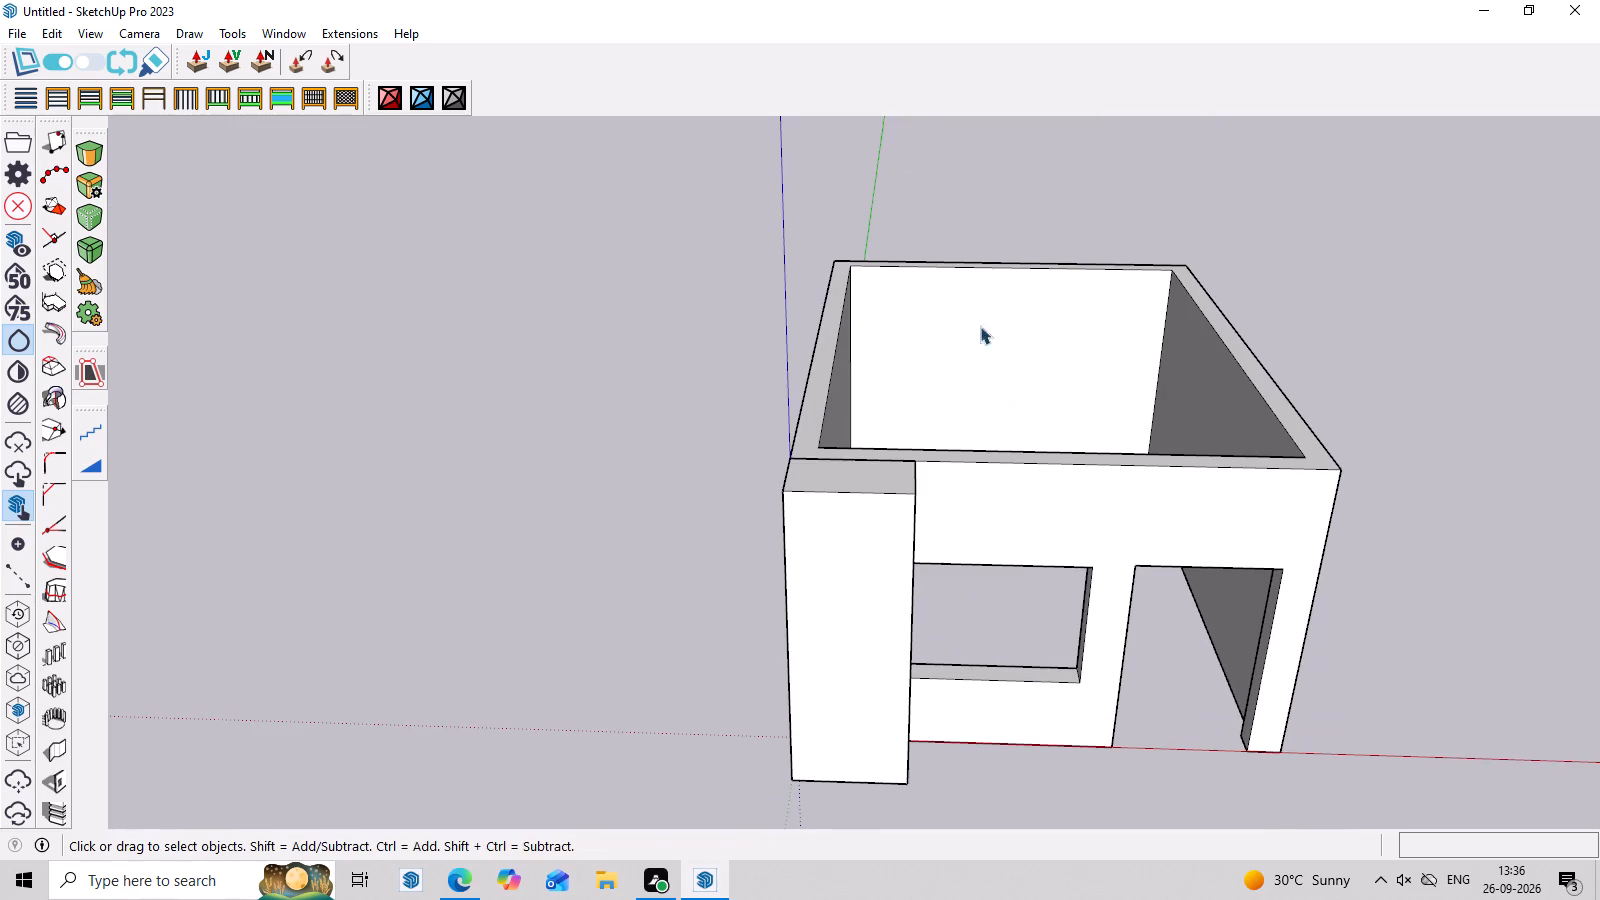
pyautogui.moveTo(937, 190); pyautogui.dragTo(938, 330, button='middle')
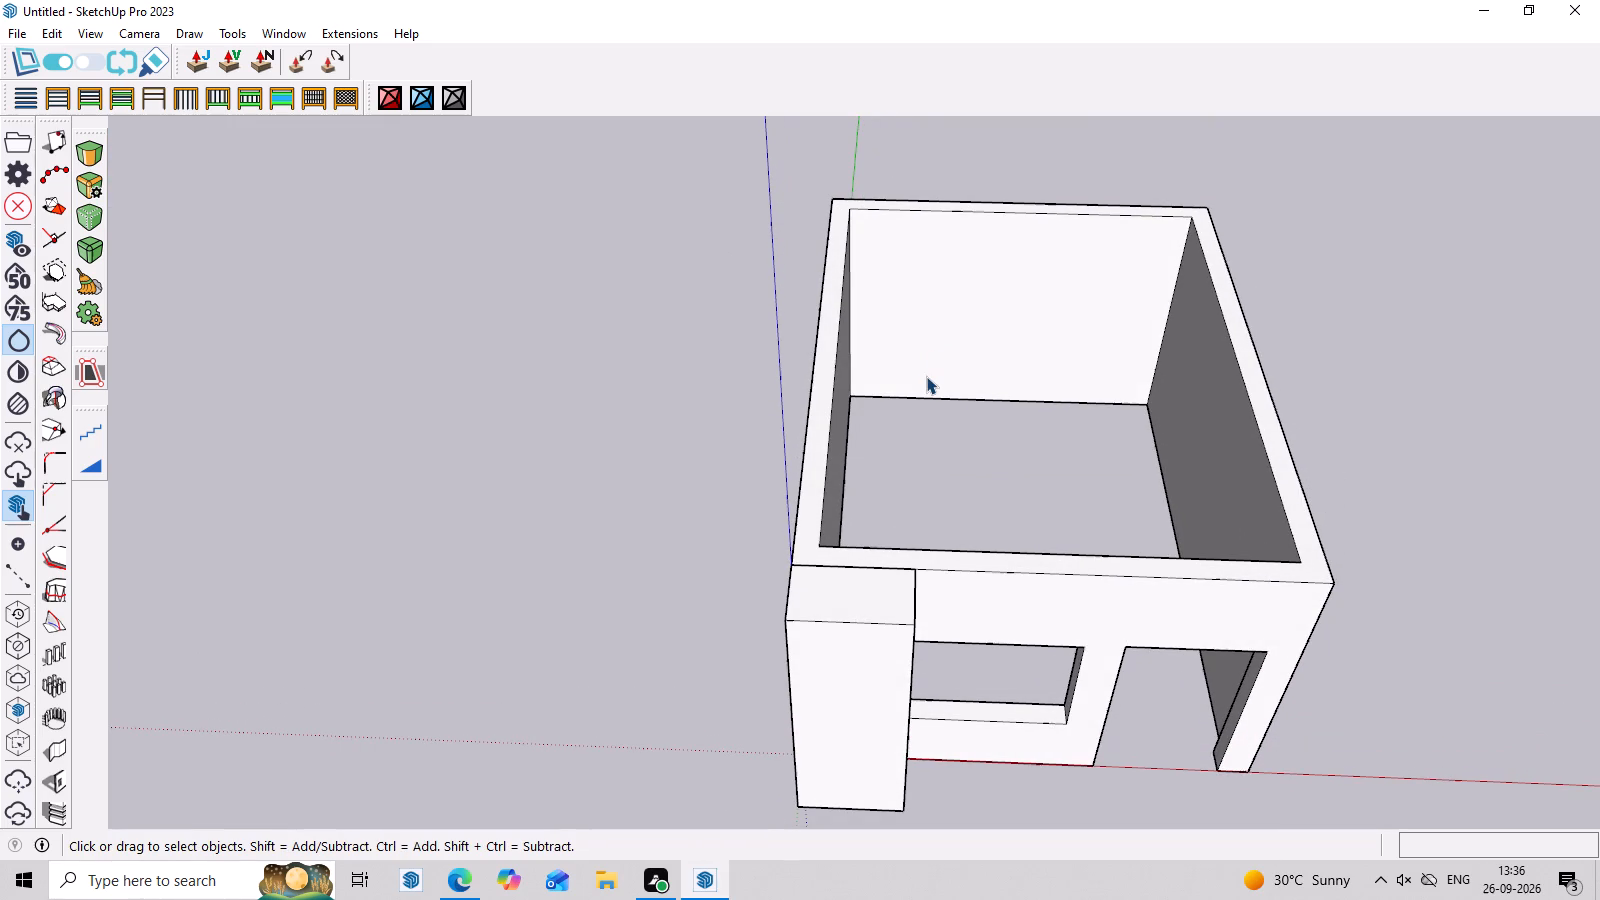
pyautogui.moveTo(926, 376); pyautogui.dragTo(924, 415, button='middle')
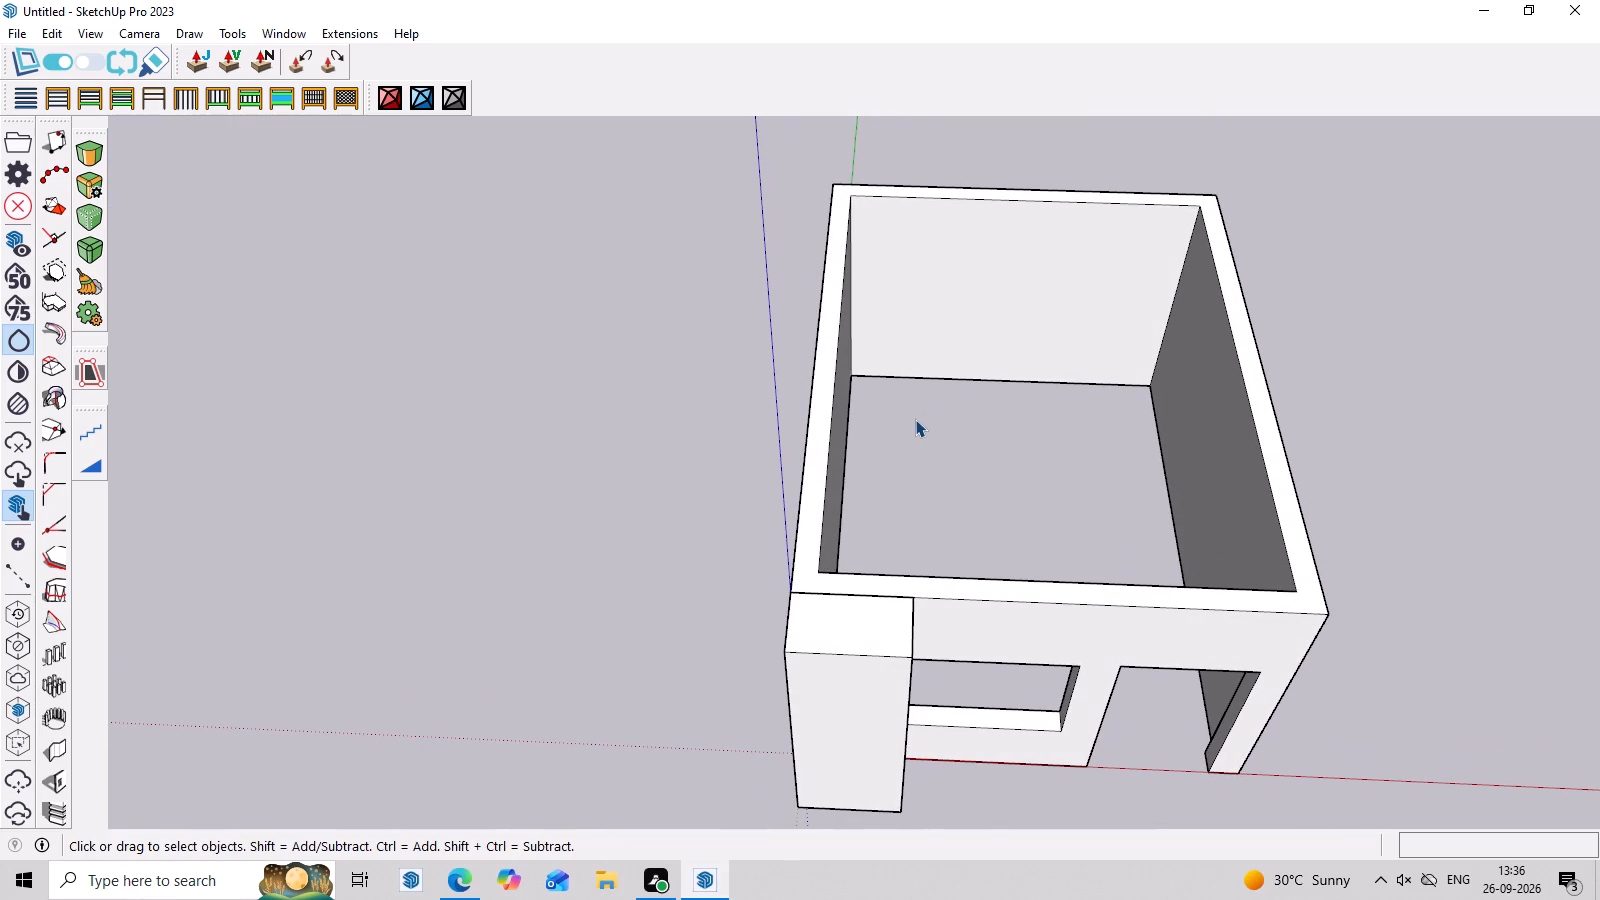
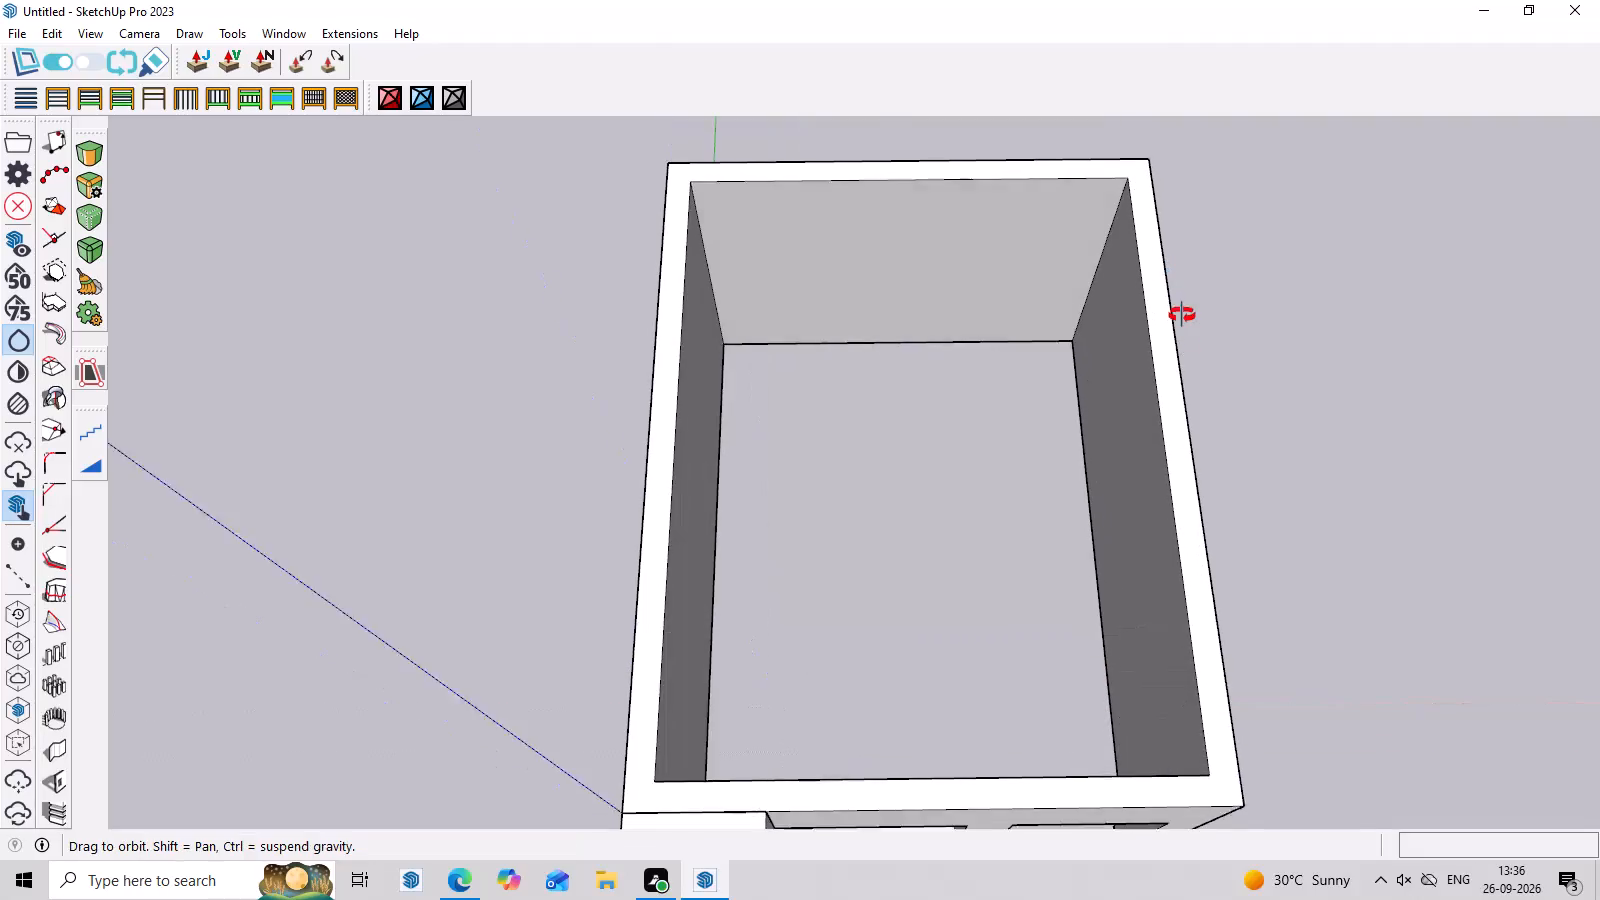
# Draw a rectangle across the room's wall tops between opposite outer corners and pull it up 4" to form a slab.
pyautogui.press('r')
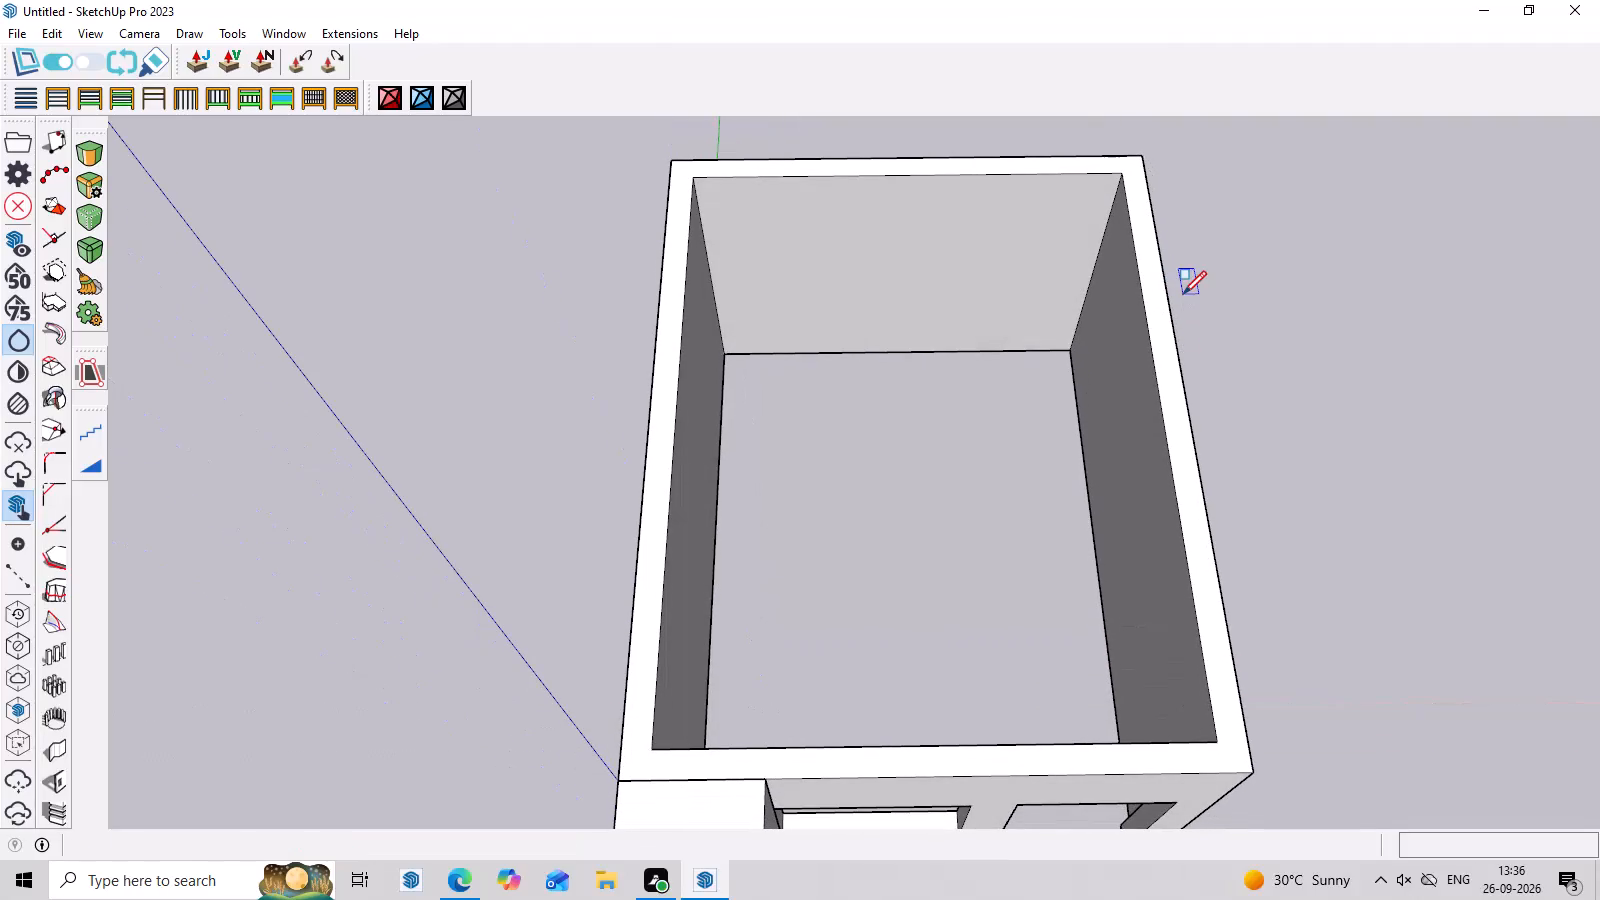
pyautogui.click(671, 158)
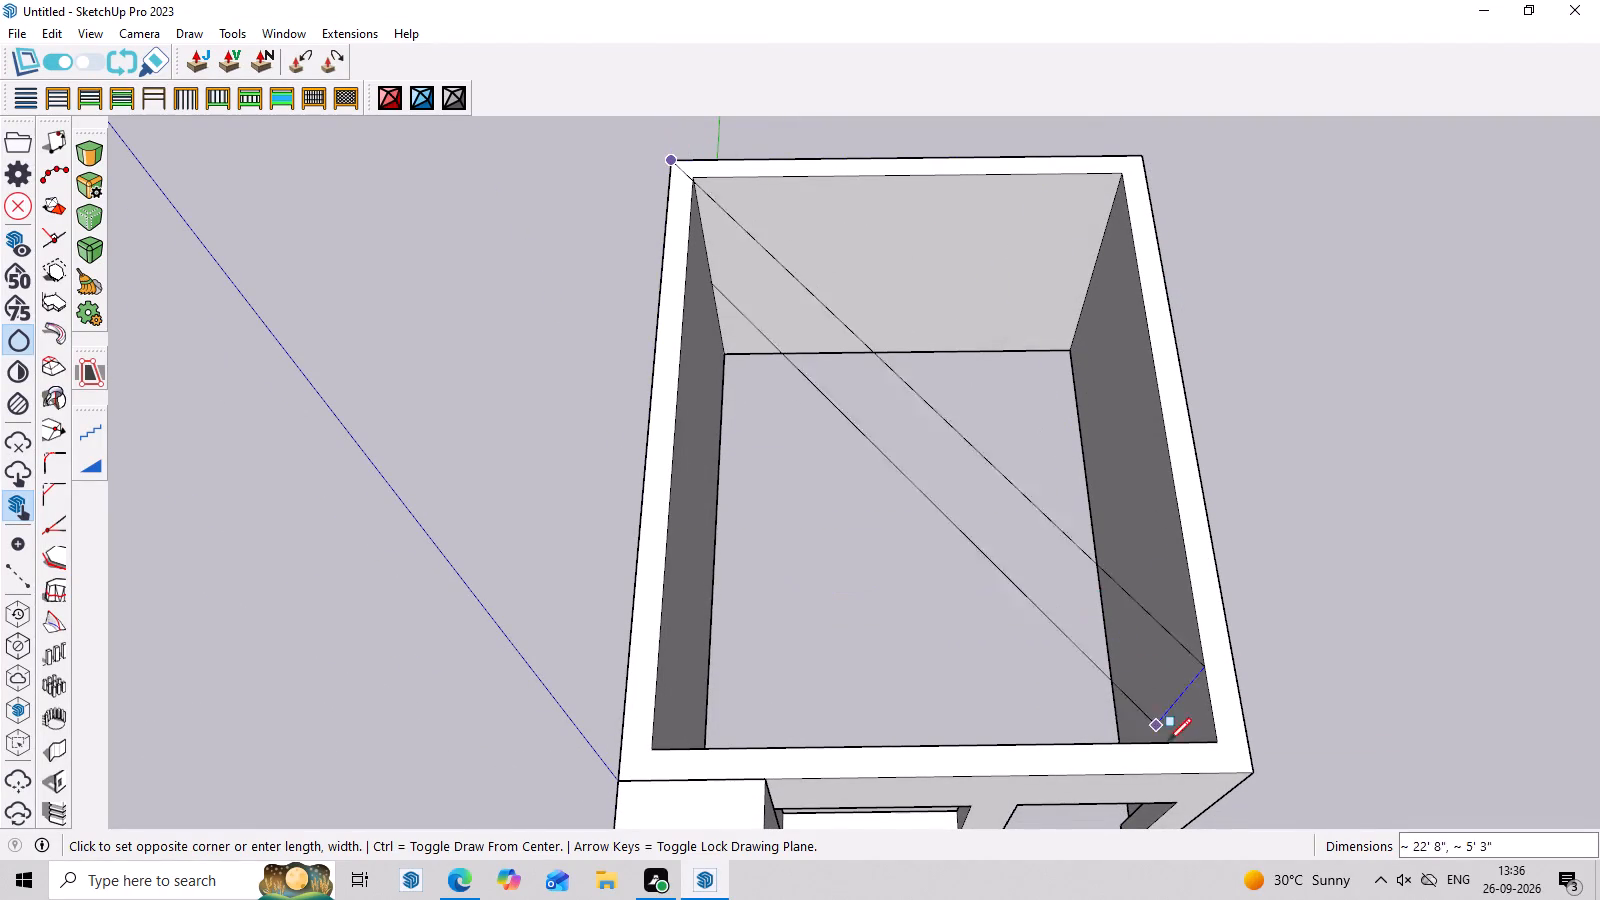
pyautogui.click(1255, 767)
pyautogui.moveTo(1307, 715); pyautogui.dragTo(1294, 541, button='middle')
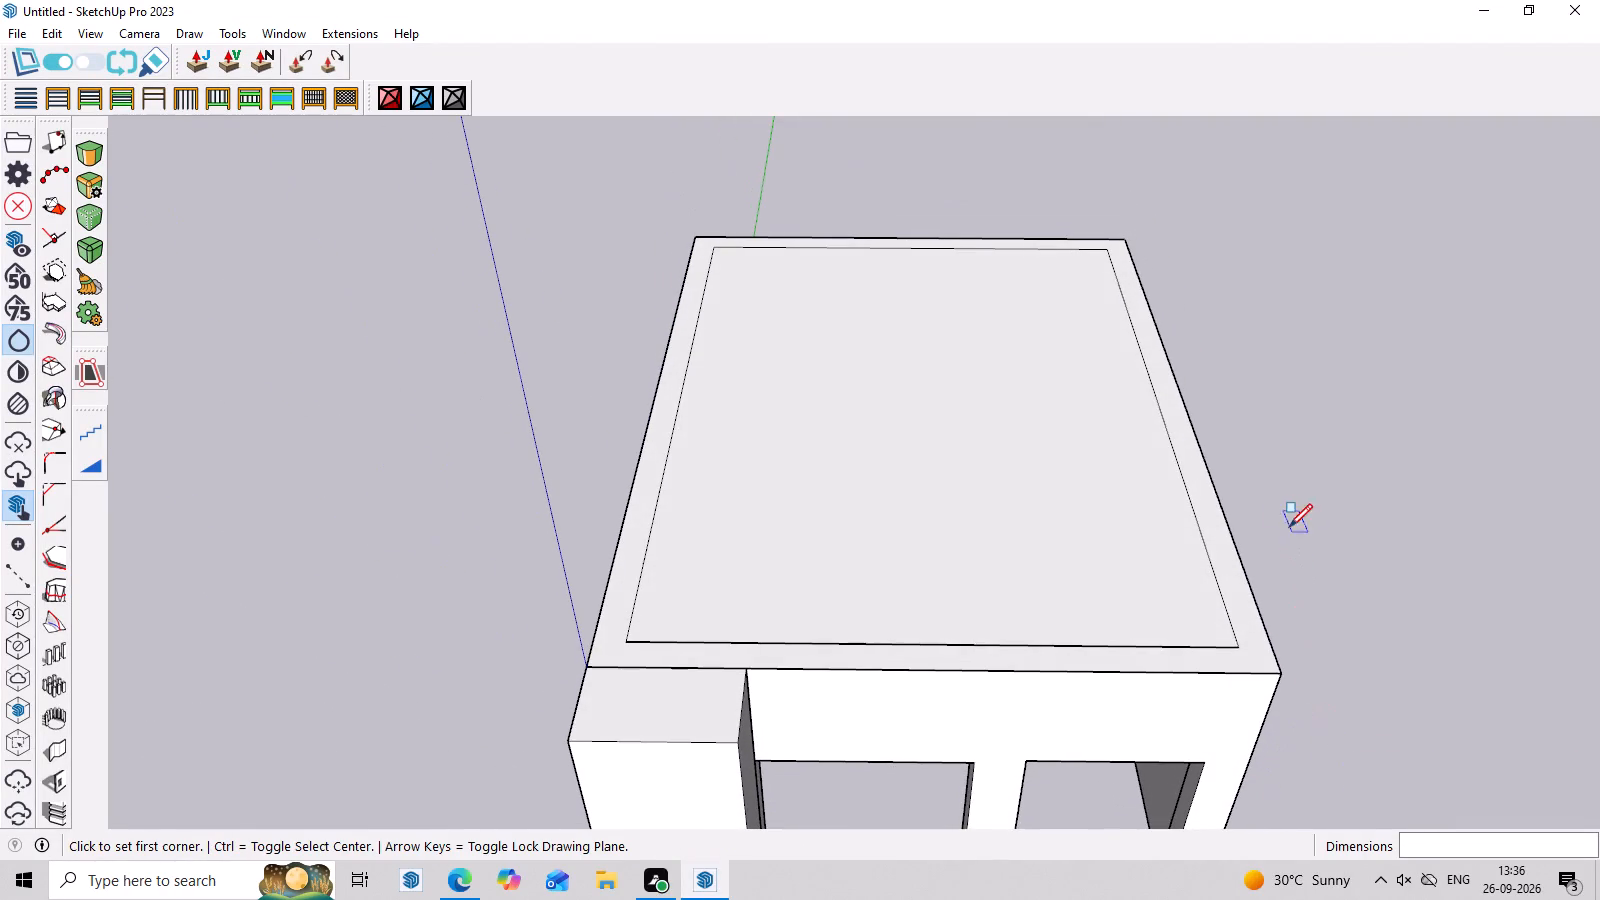
pyautogui.press('space')
pyautogui.click(1146, 526)
pyautogui.press('p')
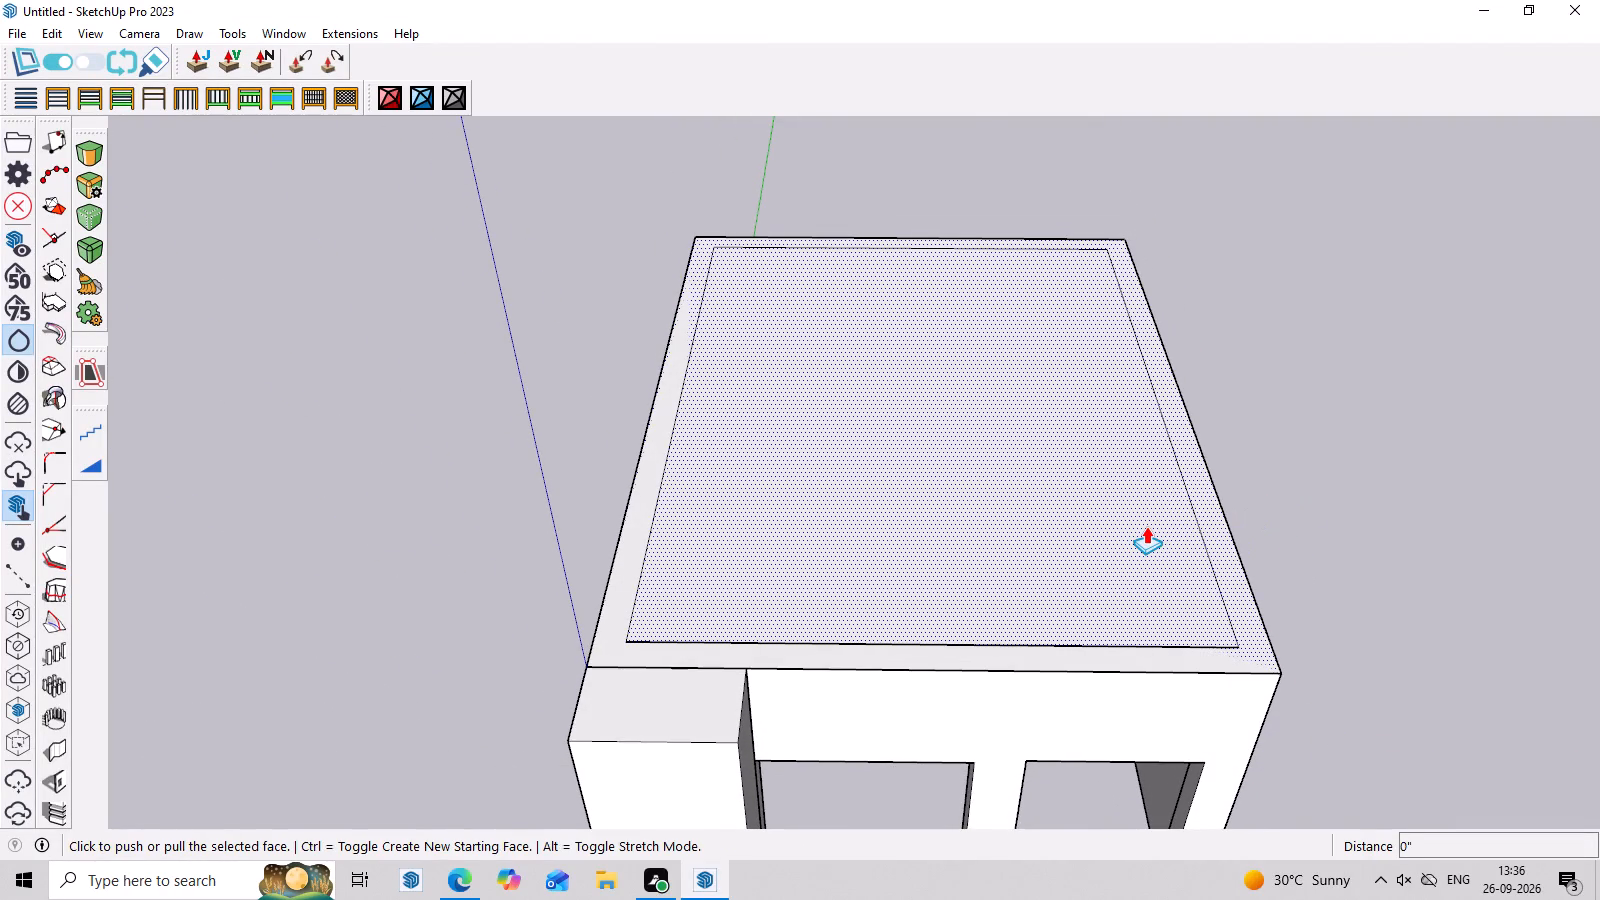
pyautogui.click(1146, 526)
pyautogui.press('4')
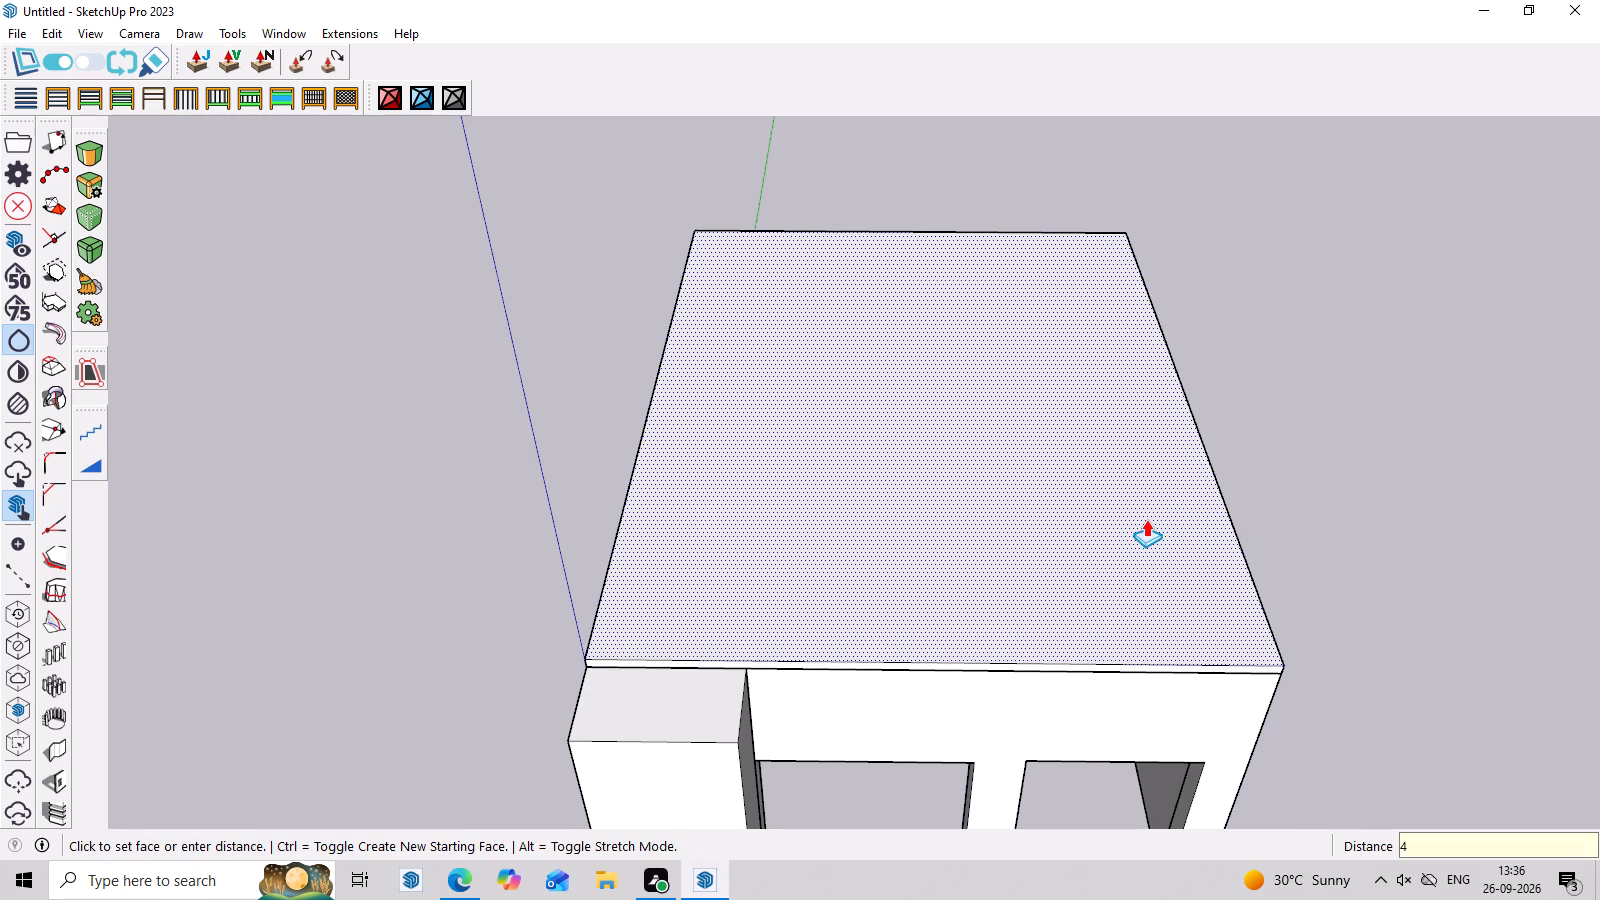
pyautogui.press('Return')
pyautogui.moveTo(1146, 519); pyautogui.dragTo(1108, 374, button='middle')
# Select the whole slab with its edges and make it a group.
pyautogui.press('space')
pyautogui.tripleClick(1061, 424)
pyautogui.click(1061, 424)
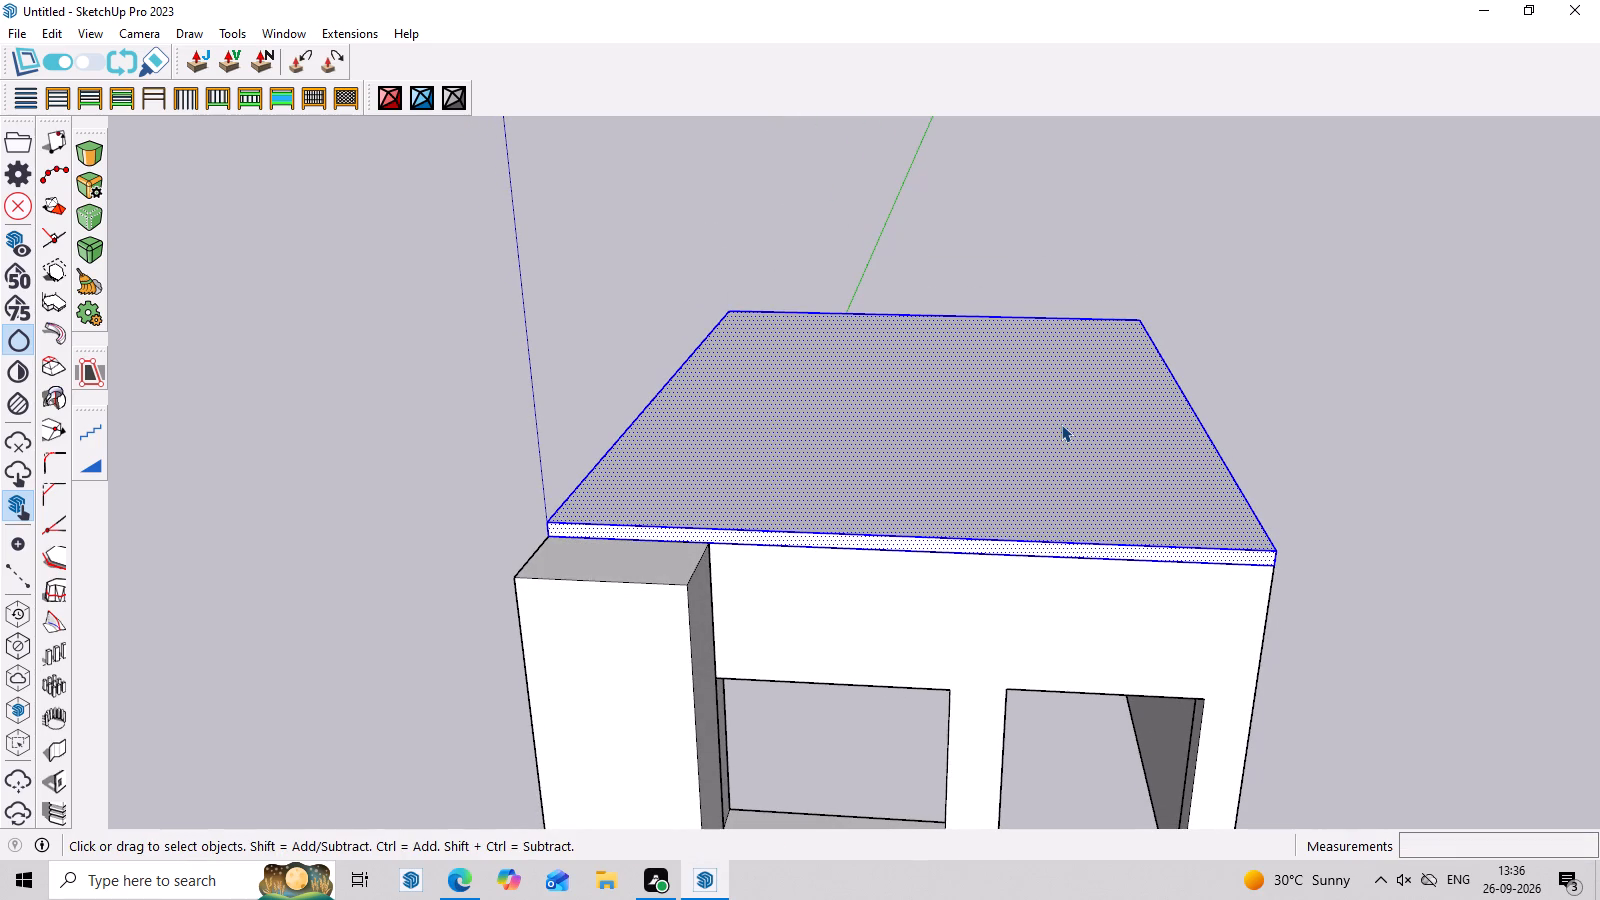
pyautogui.rightClick(1061, 424)
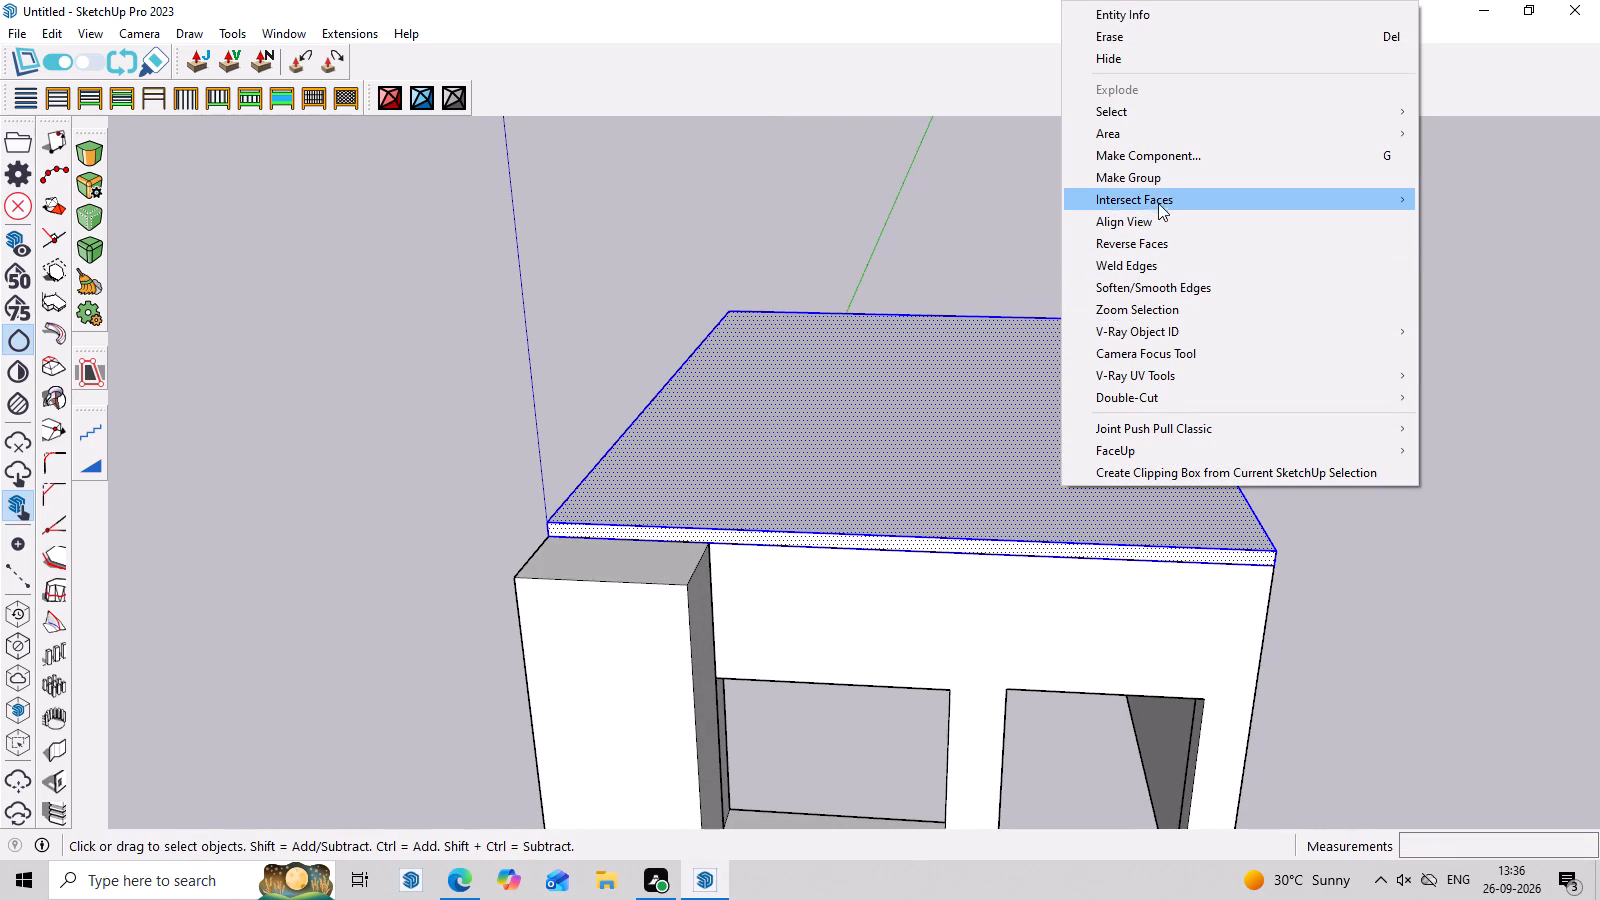
pyautogui.click(1161, 180)
# Copy the wall group straight up 10' 4" from its bottom corner onto the slab's top as an upper storey, and deselect it.
pyautogui.moveTo(1261, 611); pyautogui.dragTo(1244, 534, button='middle')
pyautogui.click(1198, 550)
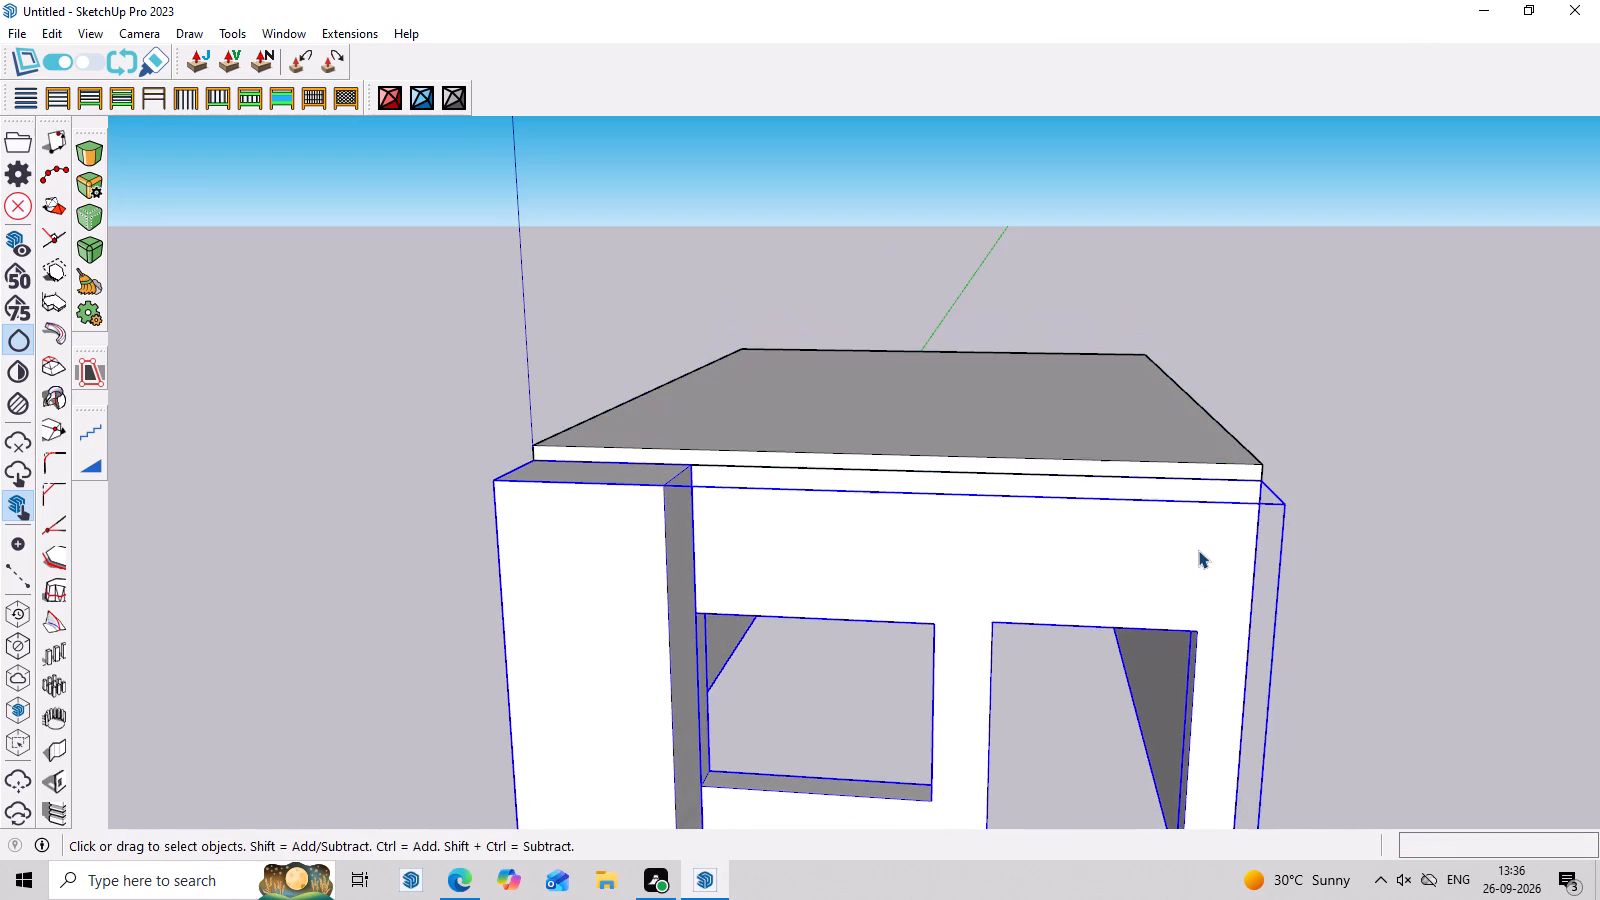
pyautogui.moveTo(1215, 643); pyautogui.dragTo(1142, 358, button='middle')
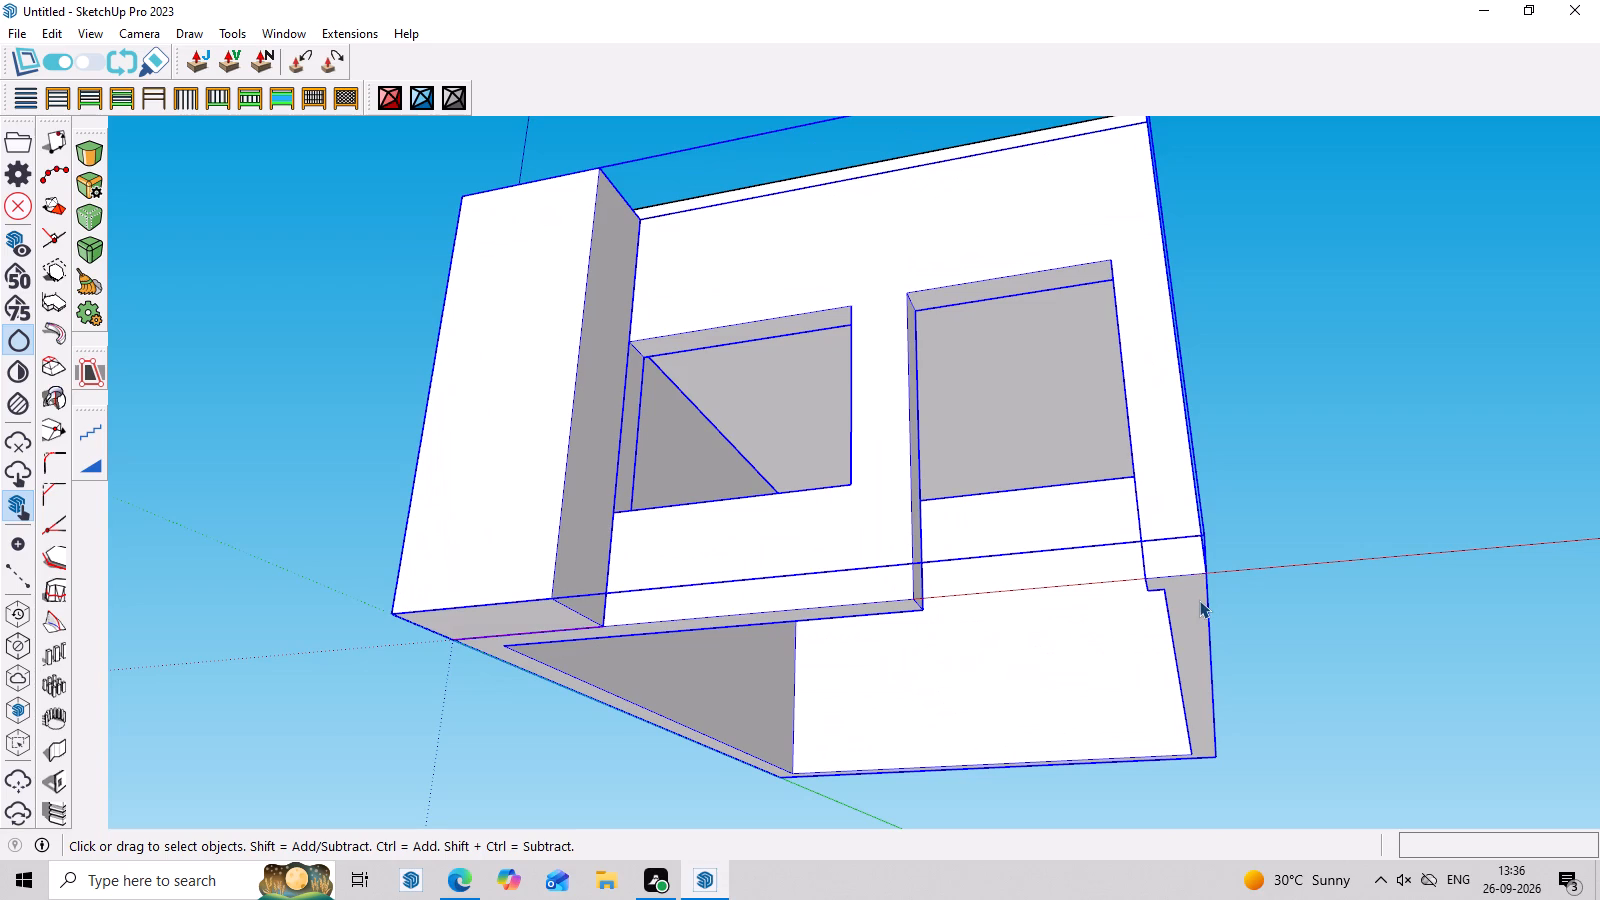
pyautogui.press('m')
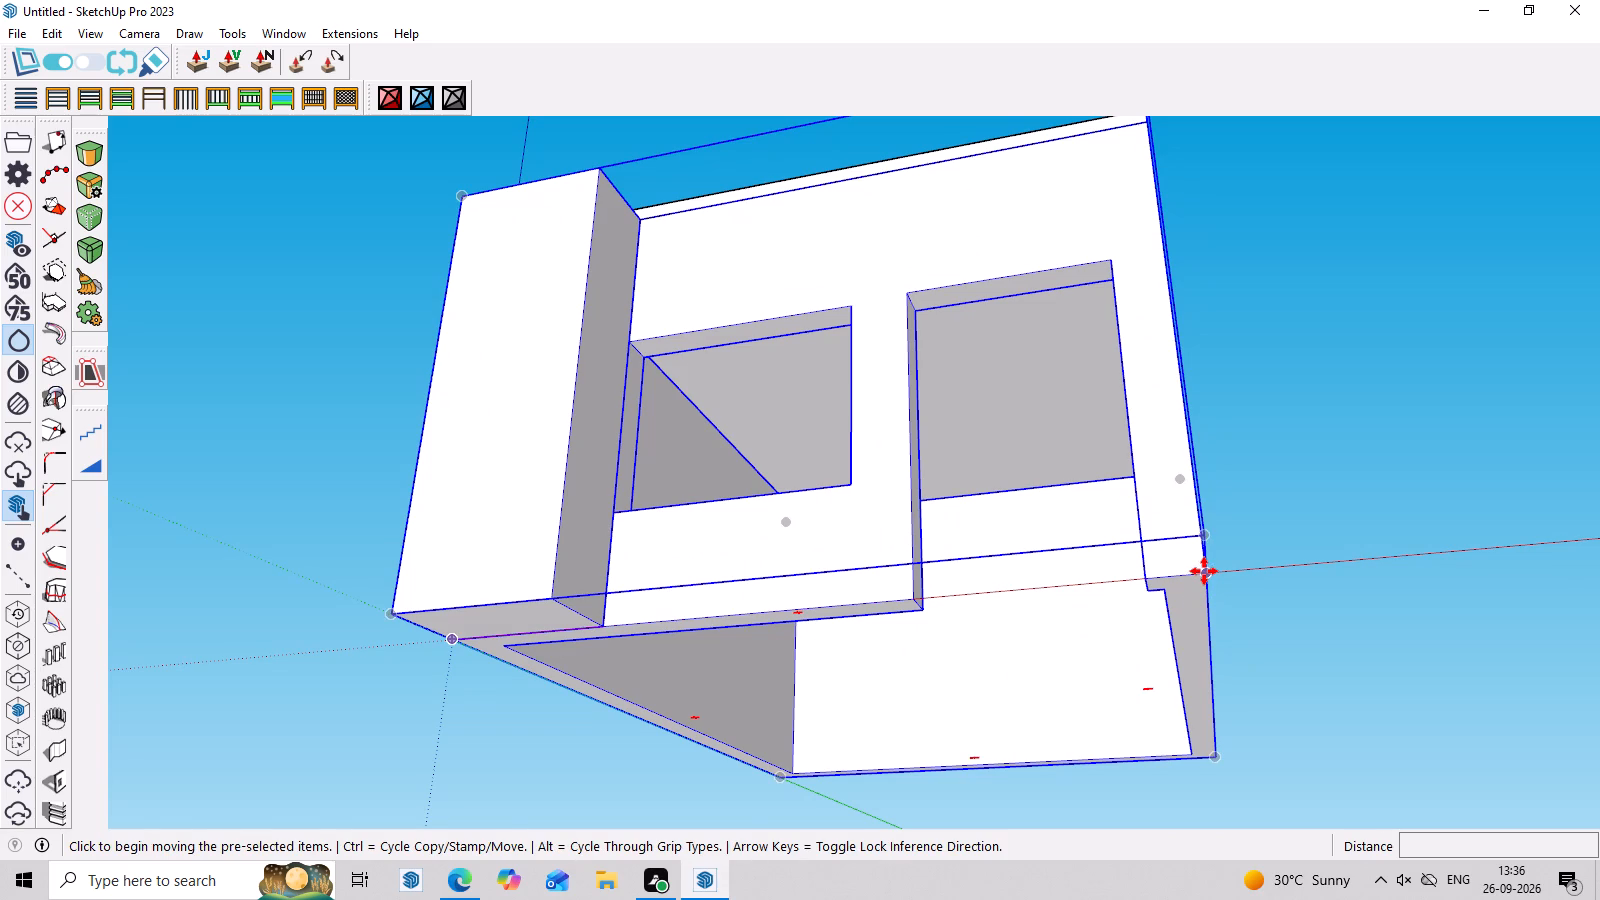
pyautogui.click(1204, 571)
pyautogui.scroll(-3, 1157, 277)
pyautogui.moveTo(1157, 277); pyautogui.dragTo(1174, 708, button='middle')
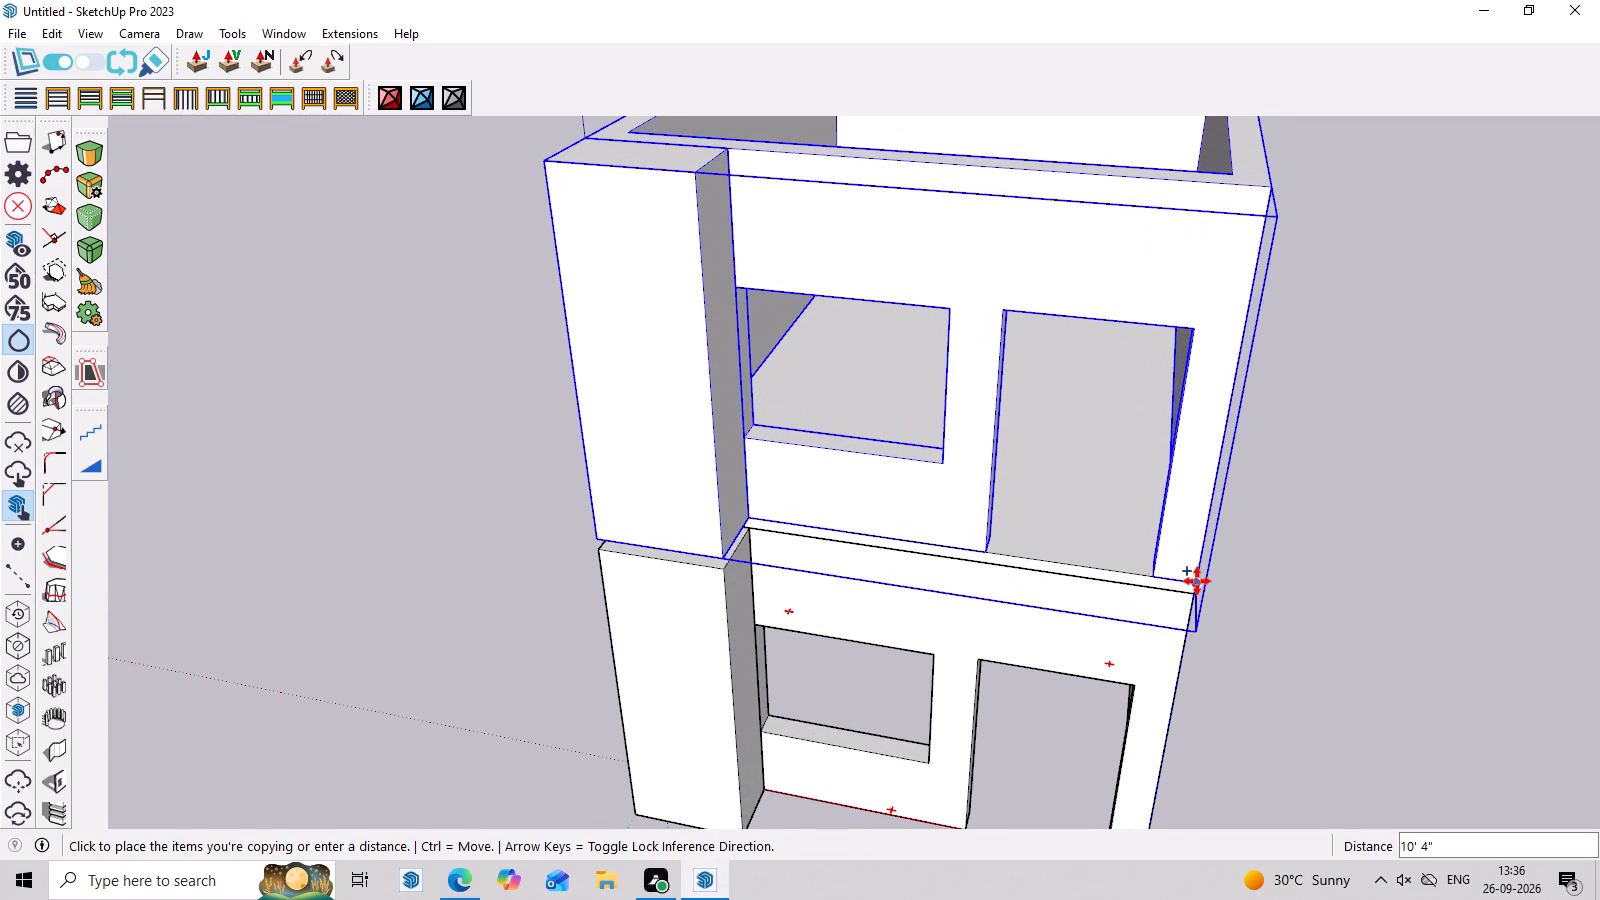
pyautogui.click(1197, 581)
pyautogui.scroll(-3, 912, 664)
pyautogui.moveTo(918, 697); pyautogui.dragTo(995, 492, button='middle')
pyautogui.scroll(3, 848, 481)
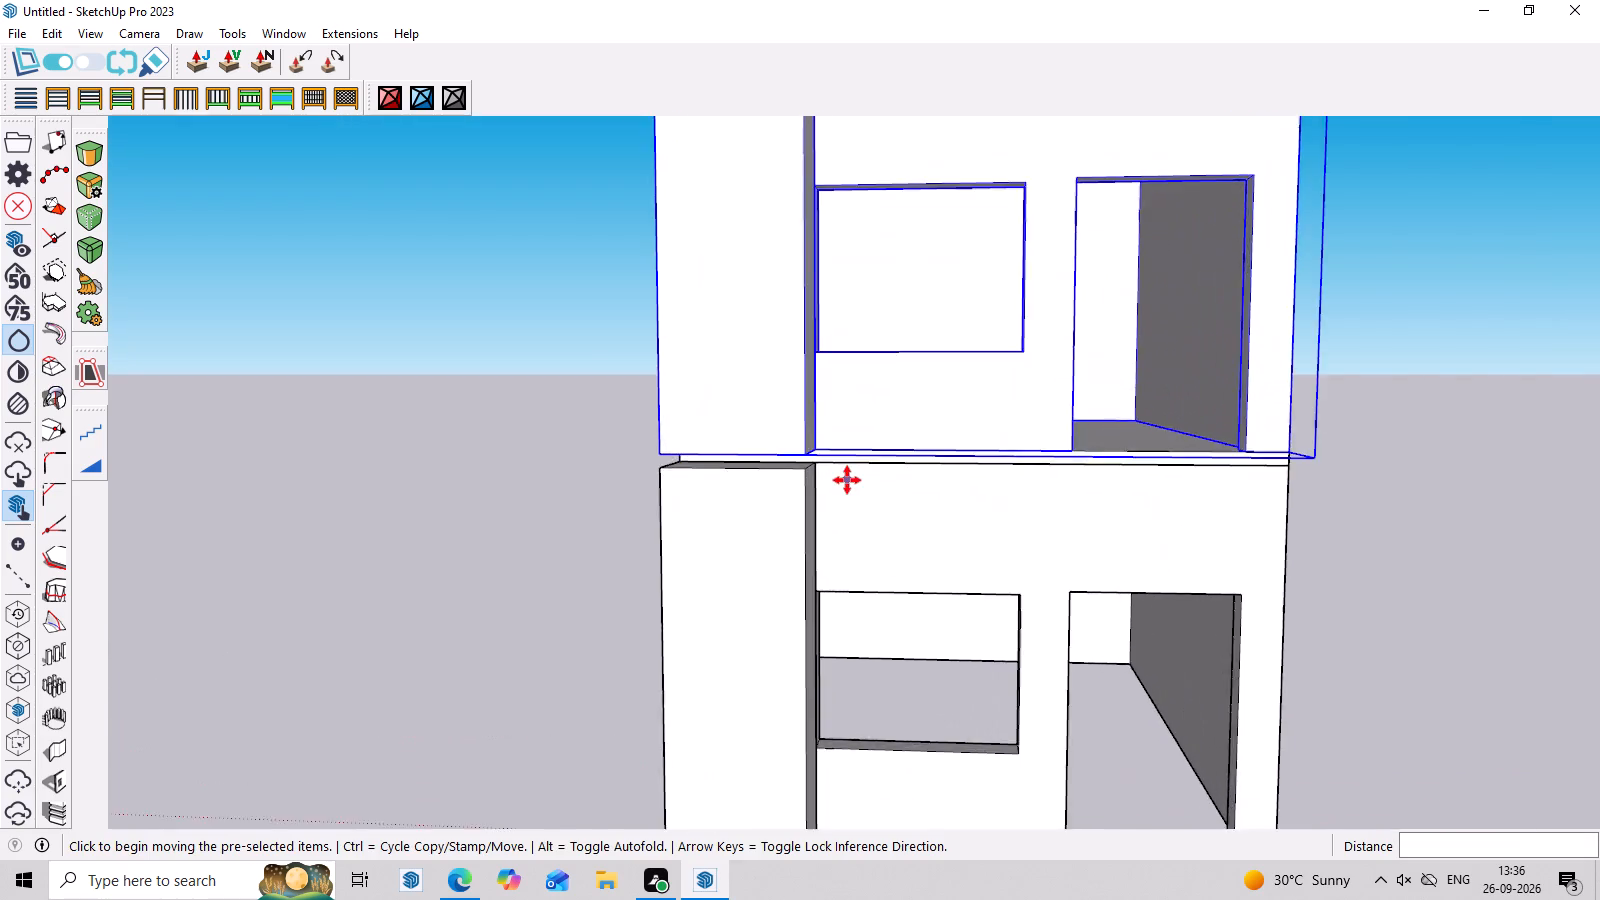
pyautogui.scroll(3, 847, 480)
pyautogui.moveTo(847, 480); pyautogui.dragTo(847, 427, button='middle')
pyautogui.scroll(6, 847, 427)
pyautogui.moveTo(847, 427); pyautogui.dragTo(833, 533, button='middle')
pyautogui.scroll(-4, 785, 507)
pyautogui.press('space')
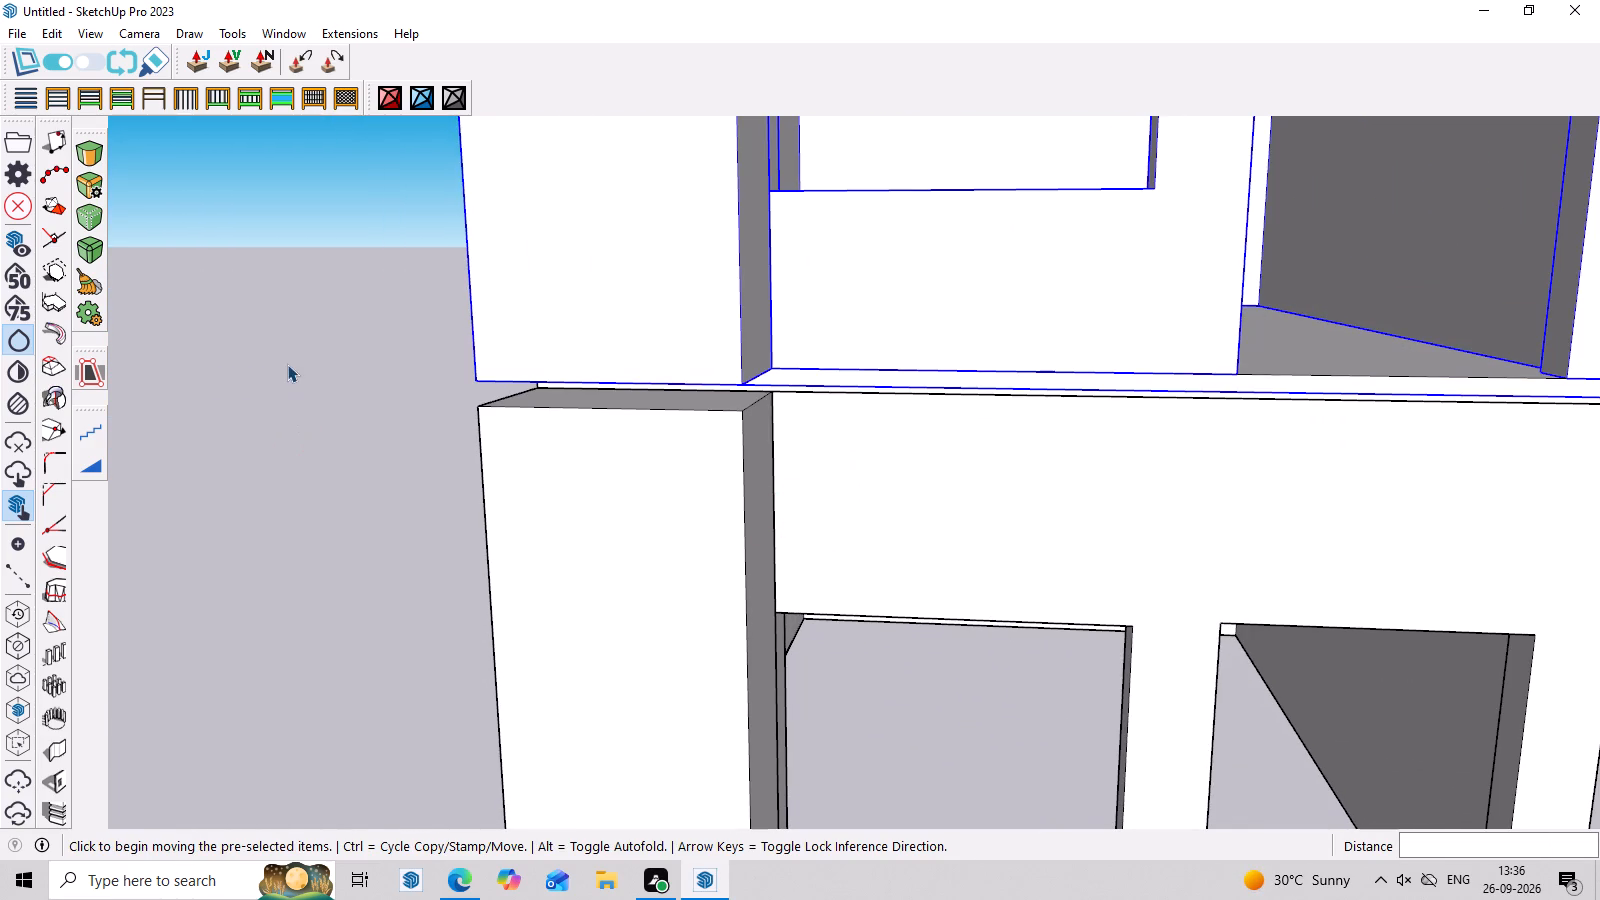
pyautogui.click(287, 364)
# Inside the upper storey's column group, extend the column's bottom face down 4" to meet the lower column, and close the groups.
pyautogui.scroll(-13, 323, 424)
pyautogui.moveTo(1008, 727); pyautogui.dragTo(1069, 660, button='middle')
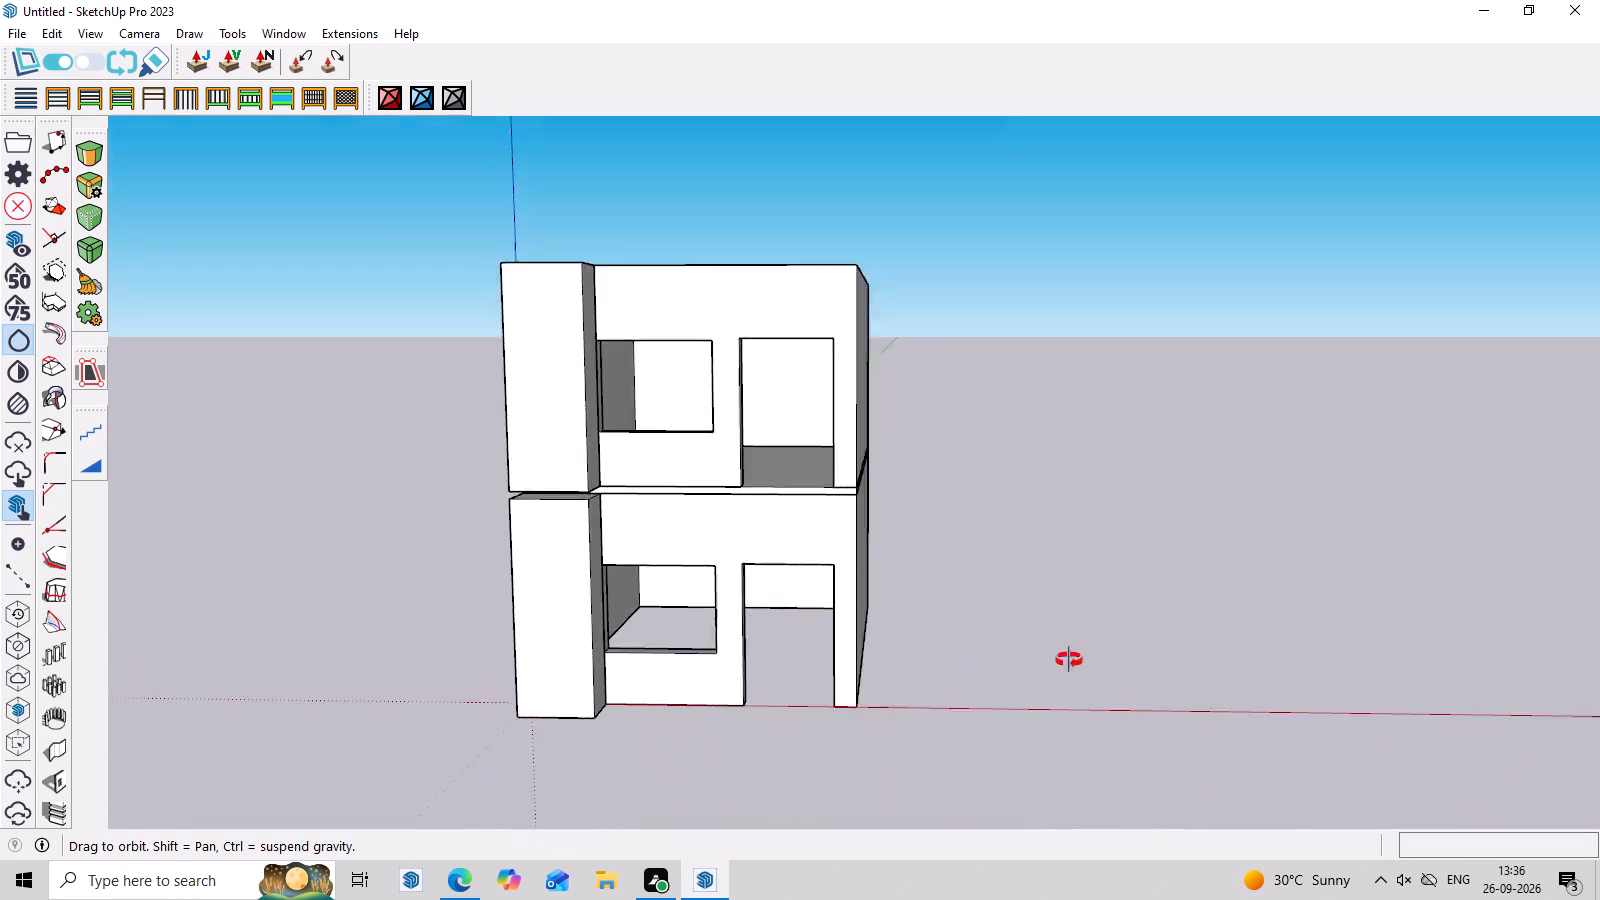
pyautogui.moveTo(1069, 660); pyautogui.dragTo(1090, 624, button='middle')
pyautogui.moveTo(1090, 624); pyautogui.dragTo(1086, 664, button='middle')
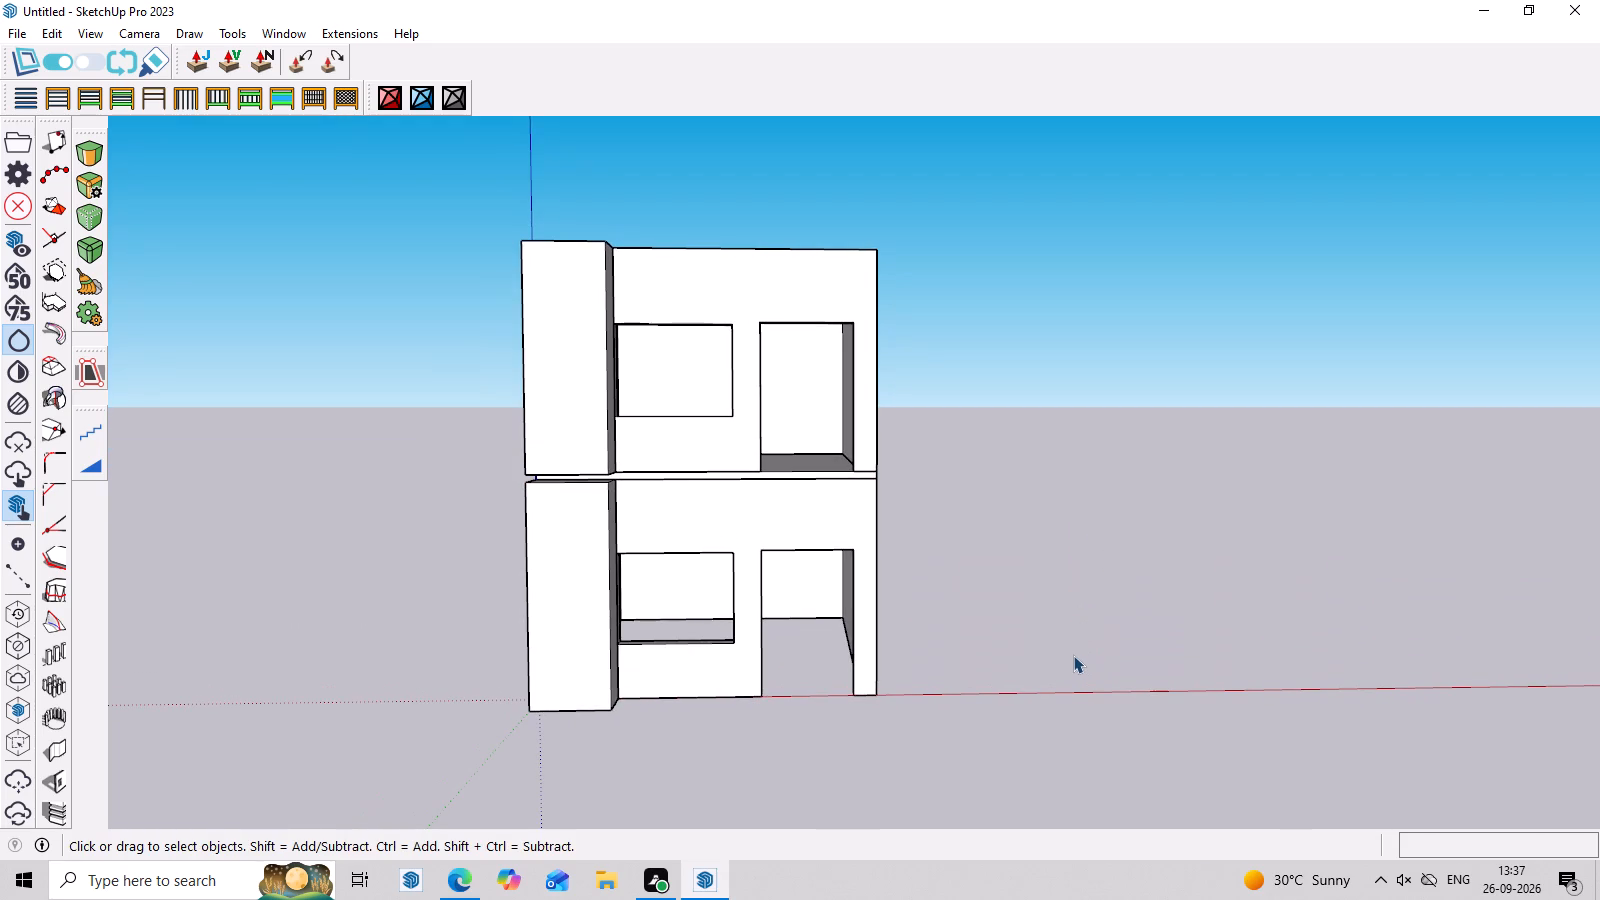
pyautogui.scroll(6, 556, 530)
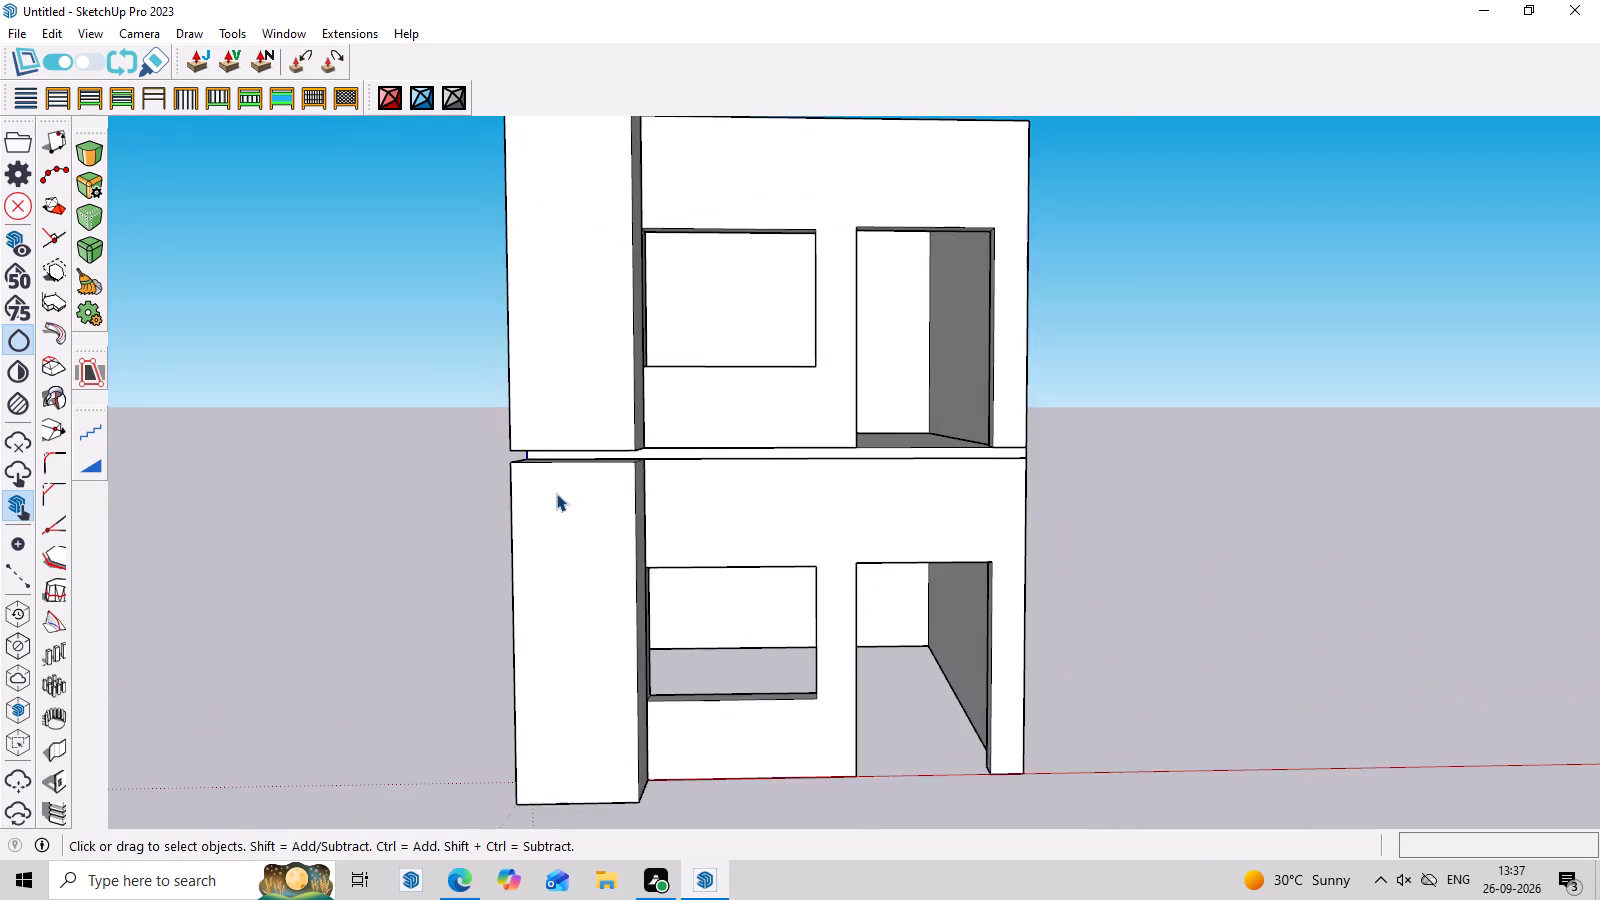
pyautogui.moveTo(556, 493); pyautogui.dragTo(565, 436, button='middle')
pyautogui.scroll(7, 593, 393)
pyautogui.moveTo(622, 346); pyautogui.dragTo(725, 424, button='middle')
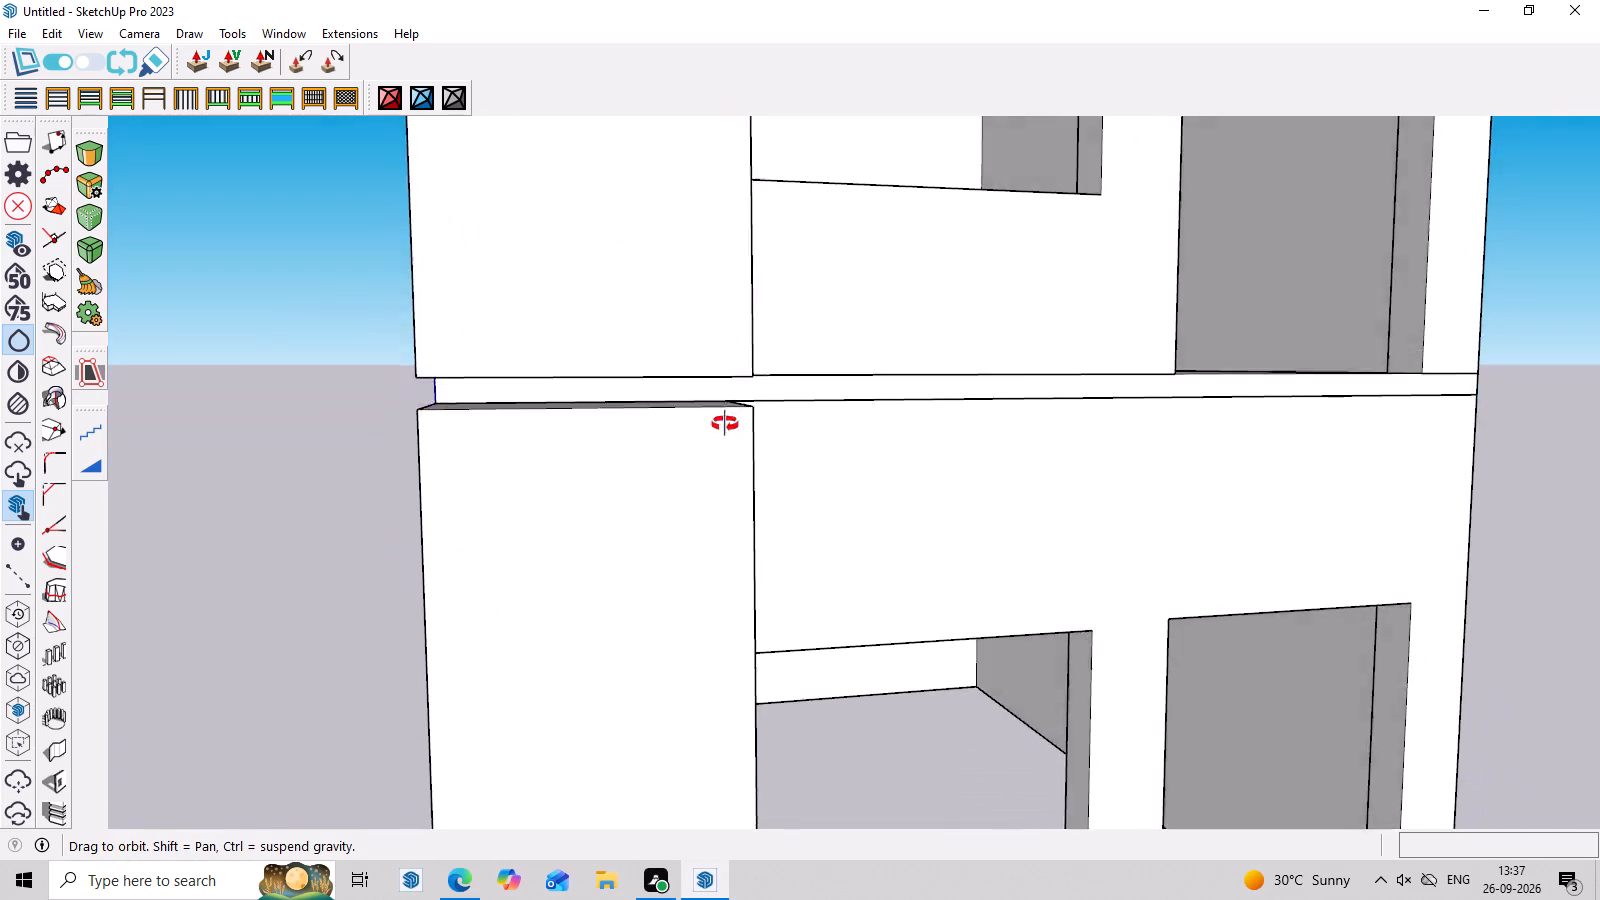
pyautogui.moveTo(725, 424); pyautogui.dragTo(1033, 246, button='middle')
pyautogui.scroll(4, 698, 260)
pyautogui.moveTo(639, 220); pyautogui.dragTo(718, 322, button='middle')
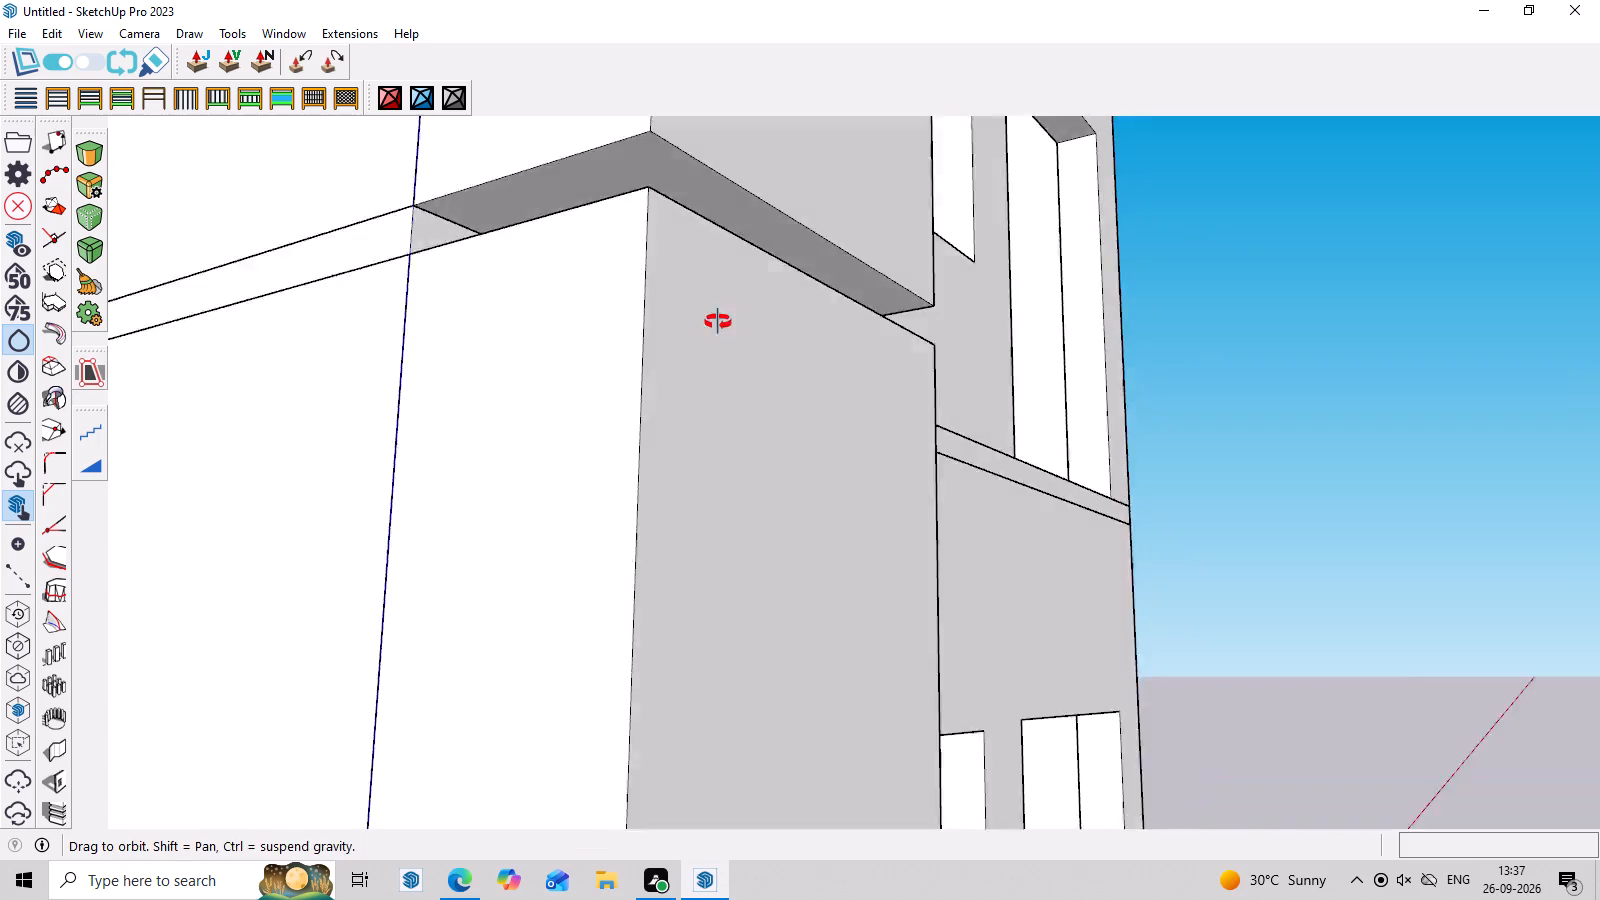
pyautogui.moveTo(718, 322); pyautogui.dragTo(879, 409, button='middle')
pyautogui.scroll(2, 183, 122)
pyautogui.moveTo(529, 256); pyautogui.dragTo(529, 213, button='middle')
pyautogui.tripleClick(595, 179)
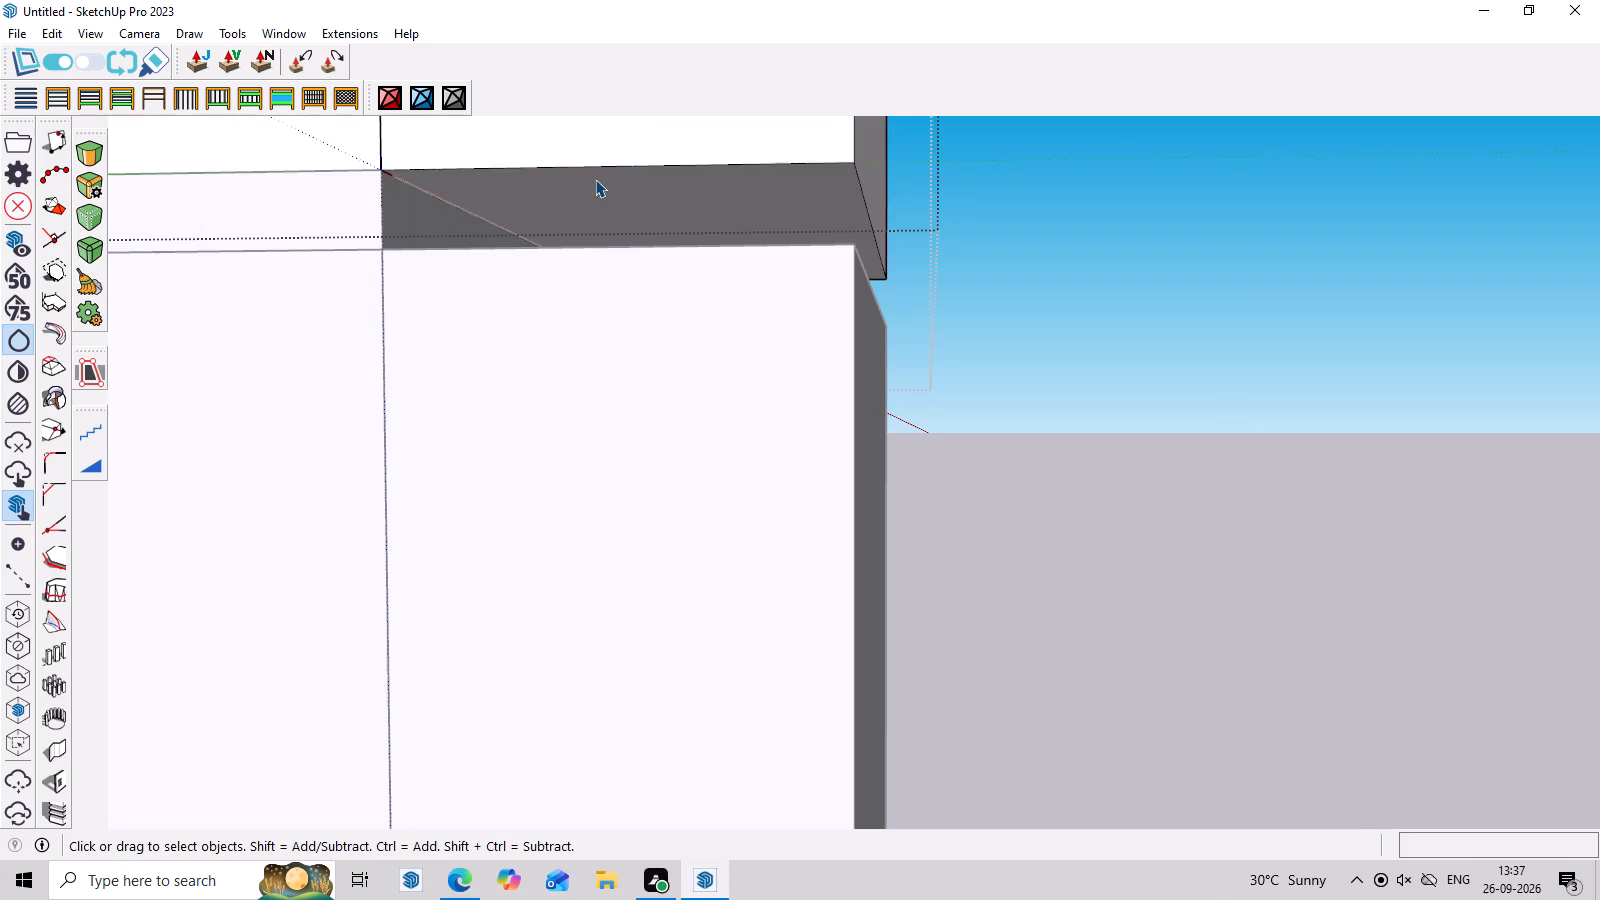
pyautogui.click(595, 179)
pyautogui.click(622, 181)
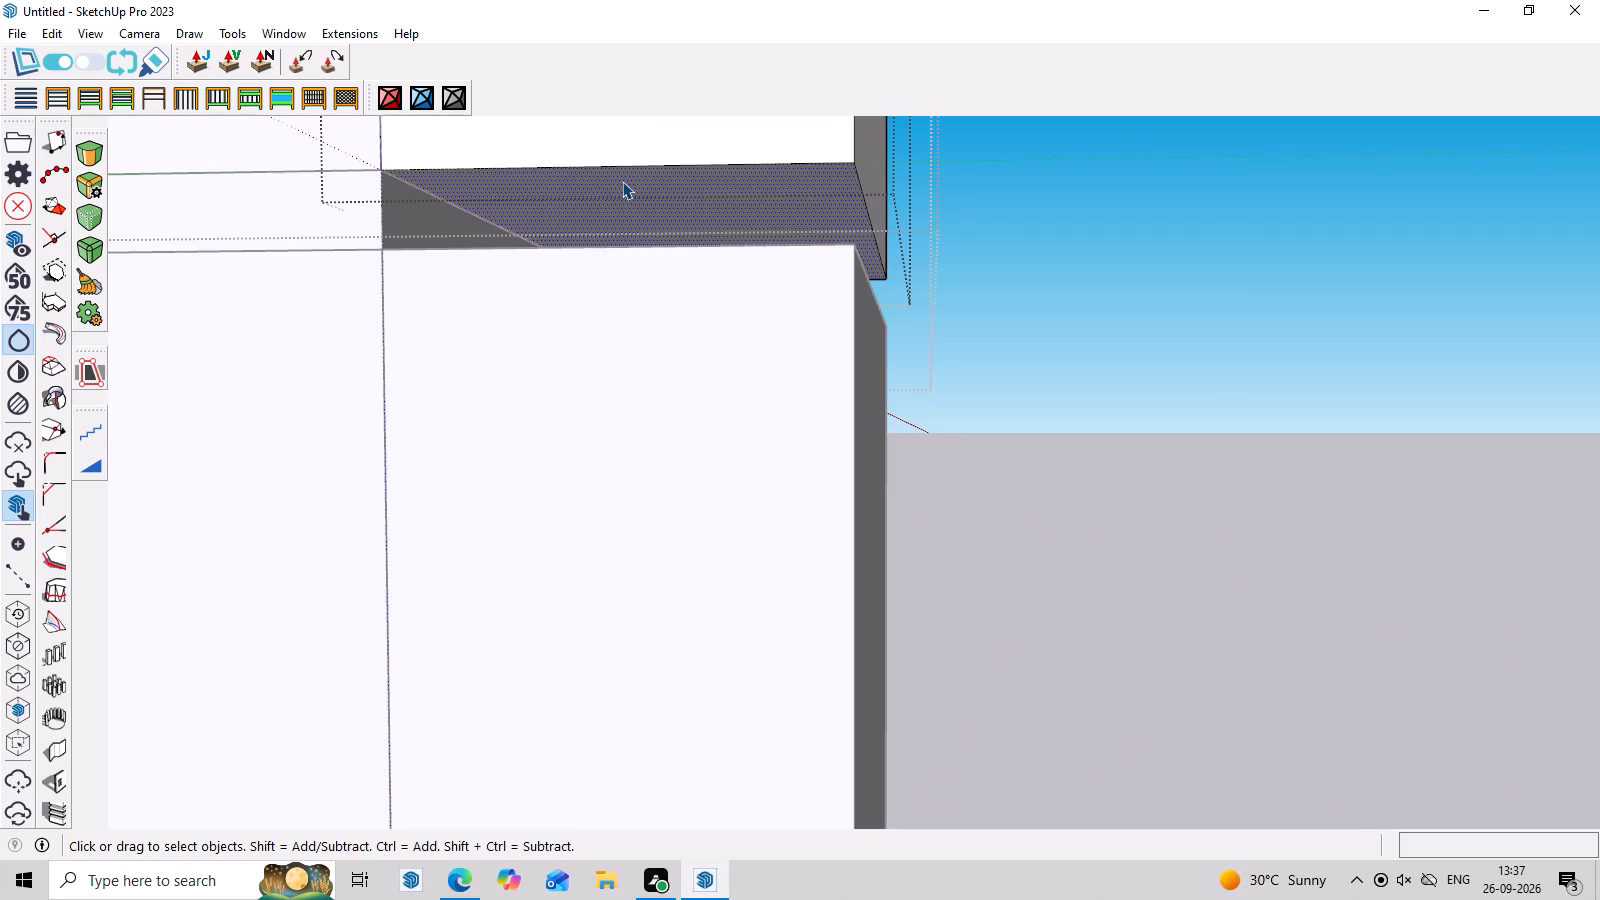
pyautogui.press('p')
pyautogui.click(754, 179)
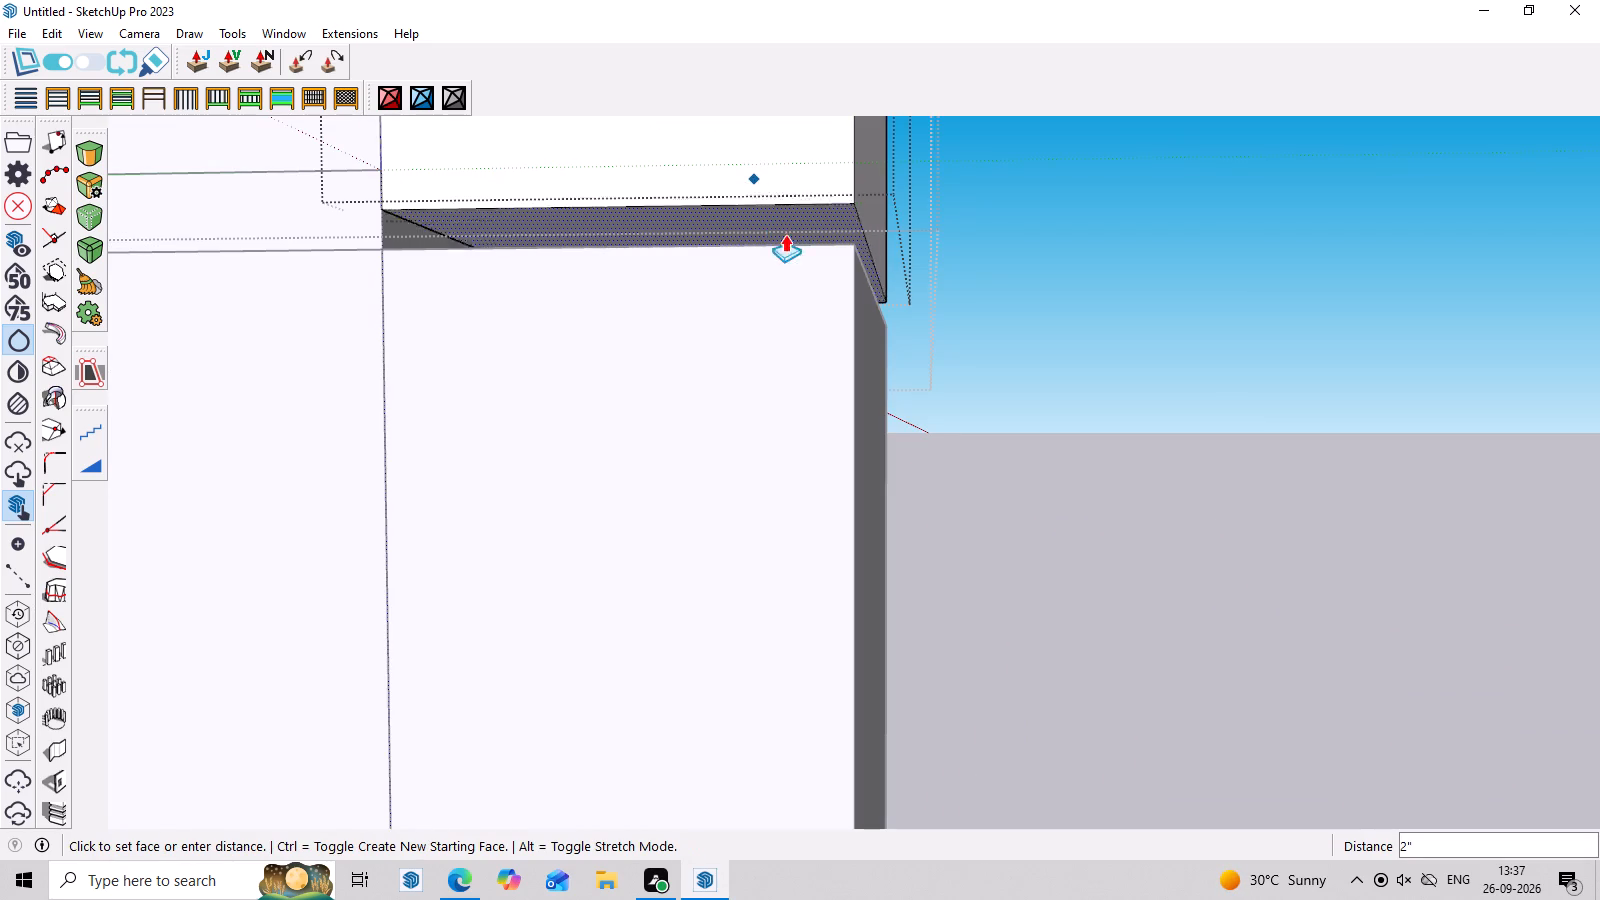
pyautogui.click(853, 246)
pyautogui.moveTo(1191, 461); pyautogui.dragTo(550, 664, button='middle')
pyautogui.scroll(-3, 765, 576)
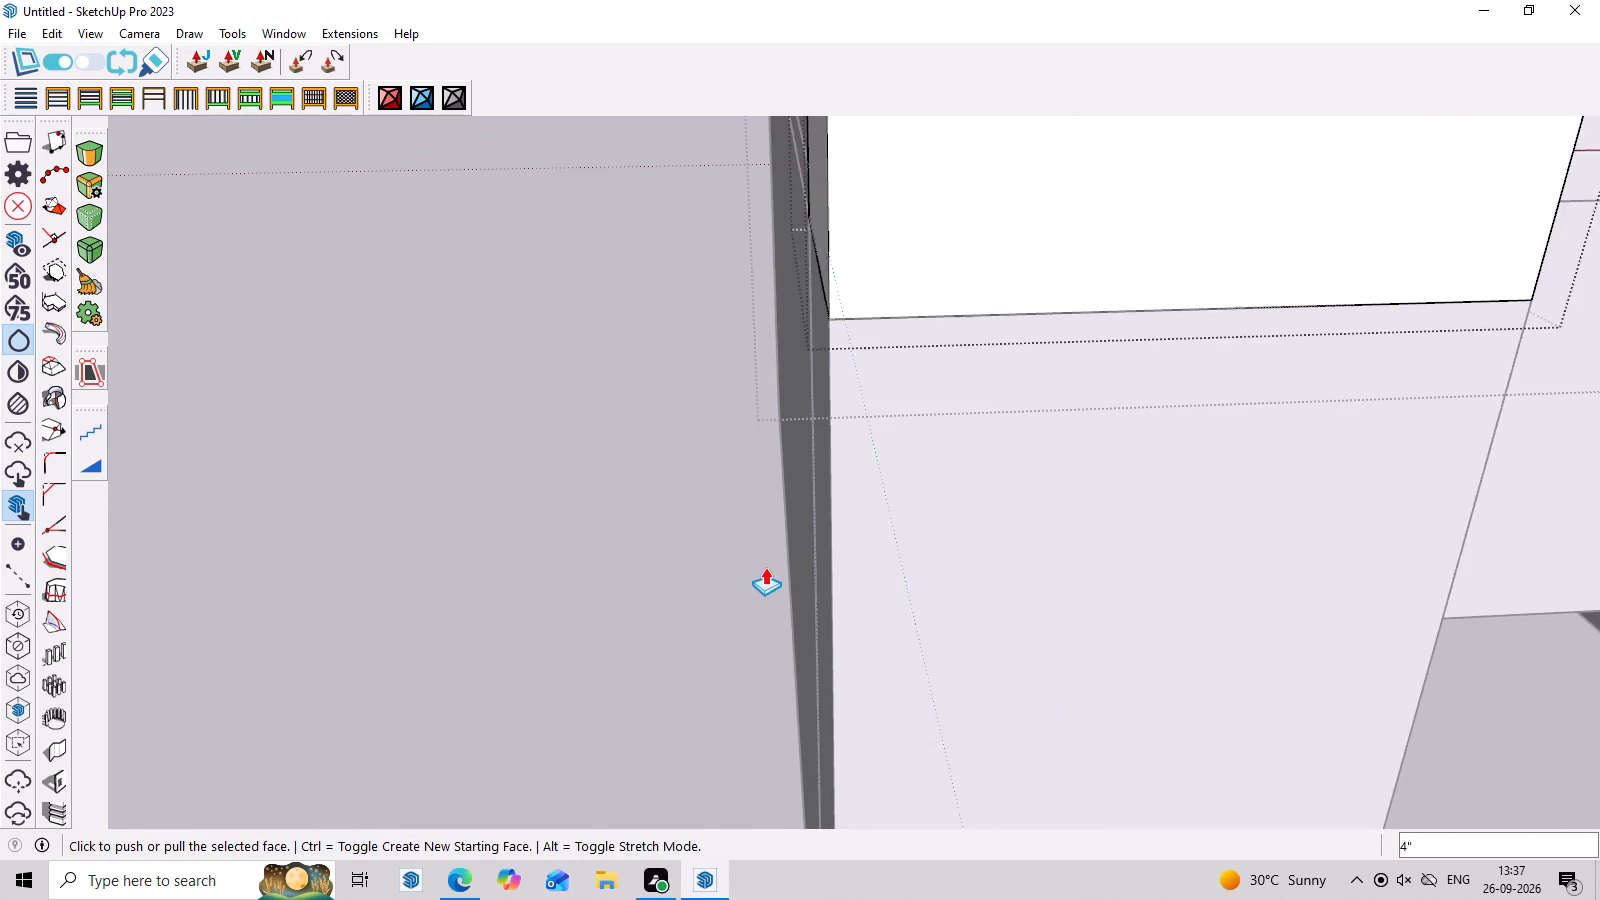
pyautogui.scroll(-20, 765, 567)
pyautogui.scroll(-5, 765, 567)
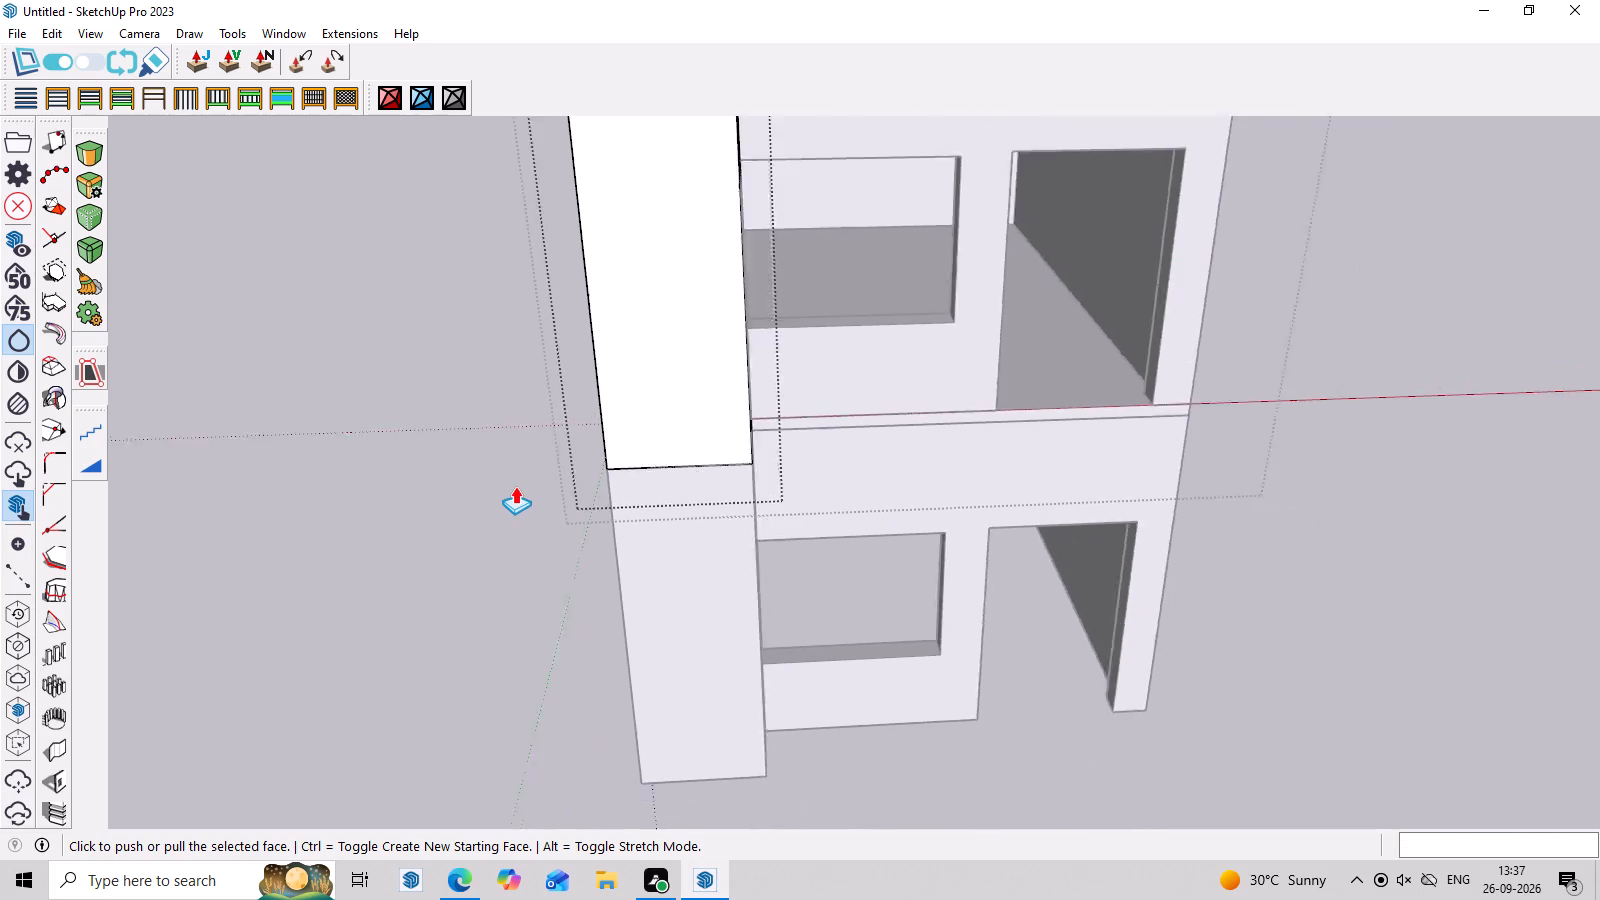
pyautogui.scroll(-5, 515, 486)
pyautogui.press('space')
pyautogui.click(1168, 391)
pyautogui.moveTo(1259, 840); pyautogui.dragTo(1235, 544, button='middle')
pyautogui.click(1191, 388)
# Examine the two-storey front, the column joint, the slab edge and the openings from several angles.
pyautogui.moveTo(1196, 641); pyautogui.dragTo(1167, 467, button='middle')
pyautogui.scroll(3, 949, 344)
pyautogui.scroll(-4, 896, 318)
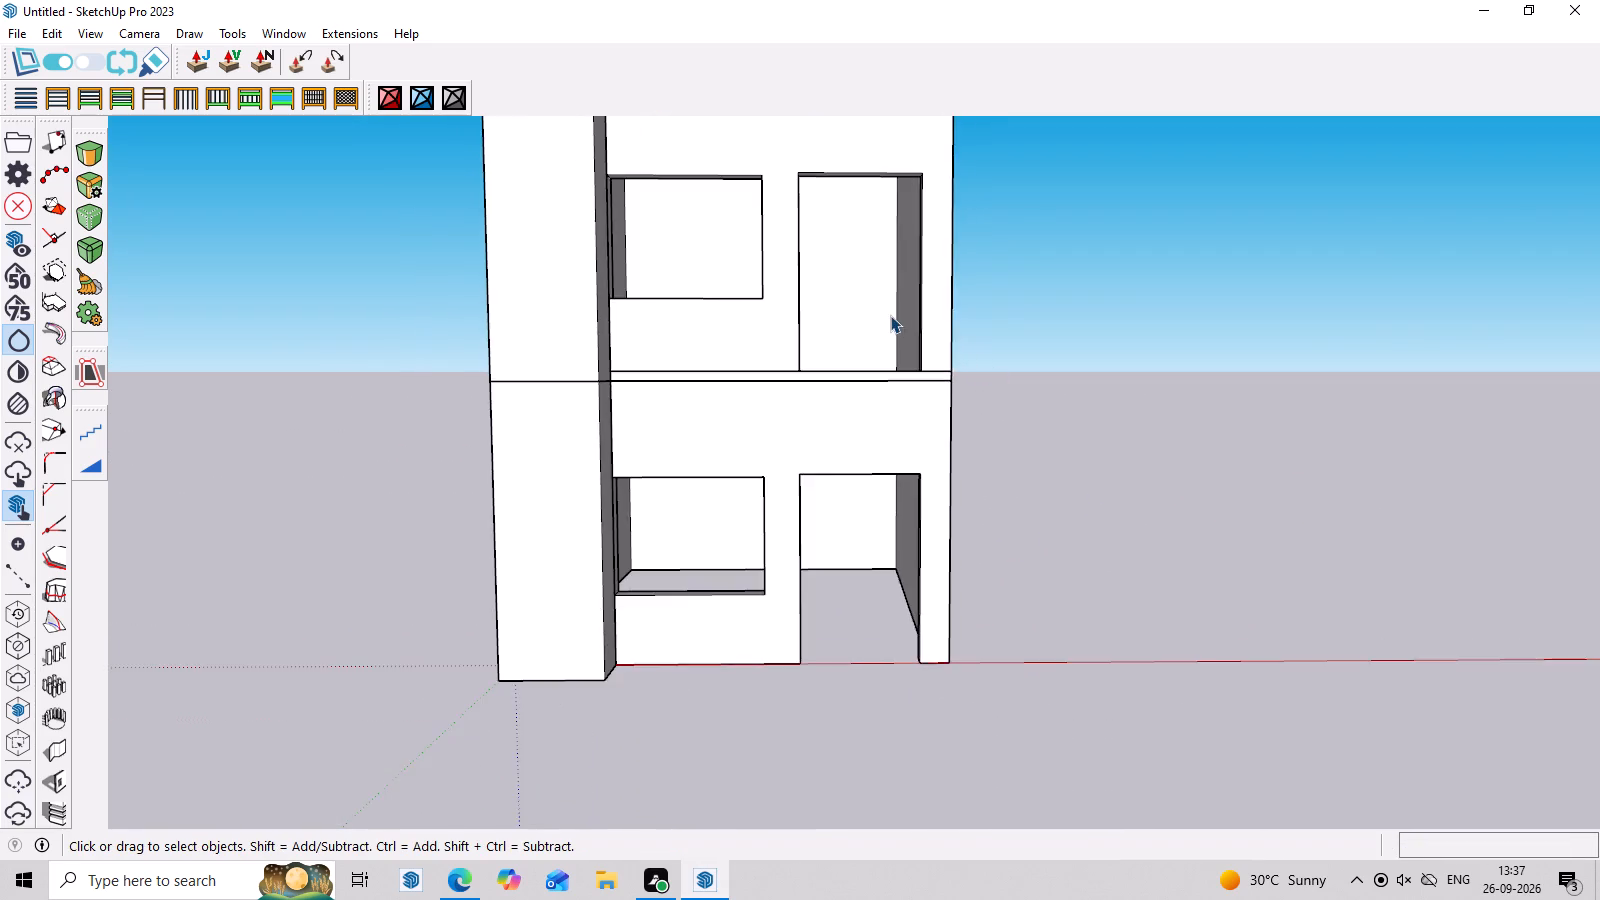
pyautogui.scroll(-4, 890, 315)
pyautogui.moveTo(939, 454); pyautogui.dragTo(925, 568, button='middle')
pyautogui.scroll(4, 731, 318)
pyautogui.moveTo(831, 505); pyautogui.dragTo(823, 526, button='middle')
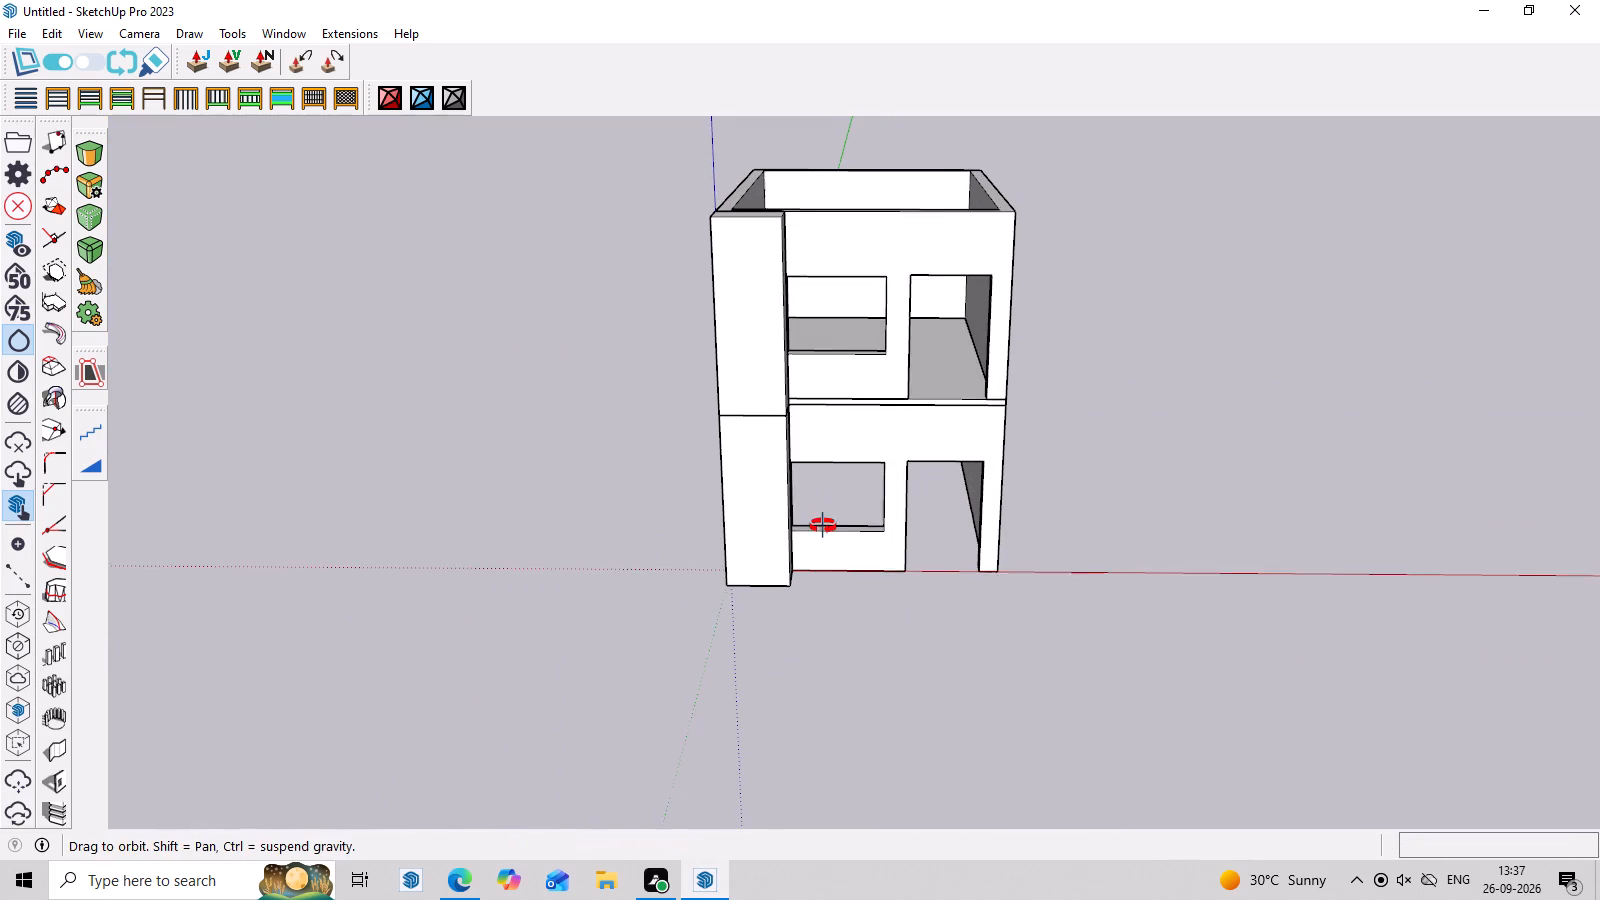
pyautogui.moveTo(823, 526); pyautogui.dragTo(822, 529, button='middle')
pyautogui.moveTo(915, 327); pyautogui.dragTo(829, 307, button='middle')
pyautogui.scroll(4, 829, 307)
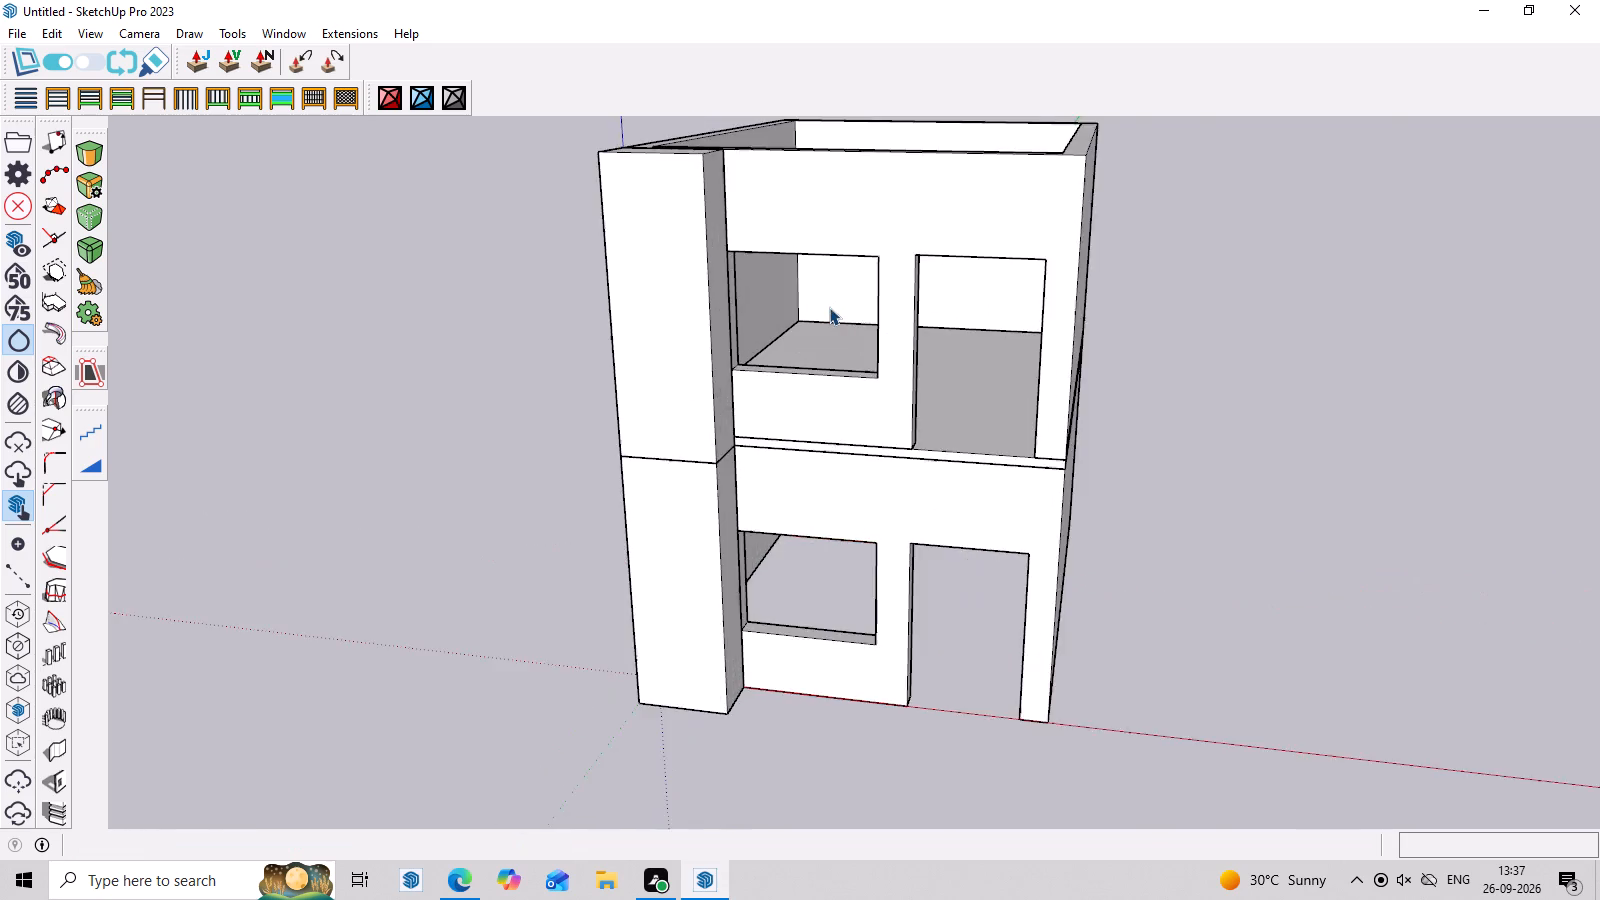
pyautogui.scroll(3, 829, 307)
pyautogui.moveTo(886, 523); pyautogui.dragTo(902, 586, button='middle')
pyautogui.moveTo(910, 594); pyautogui.dragTo(1019, 472, button='middle')
pyautogui.scroll(3, 1008, 483)
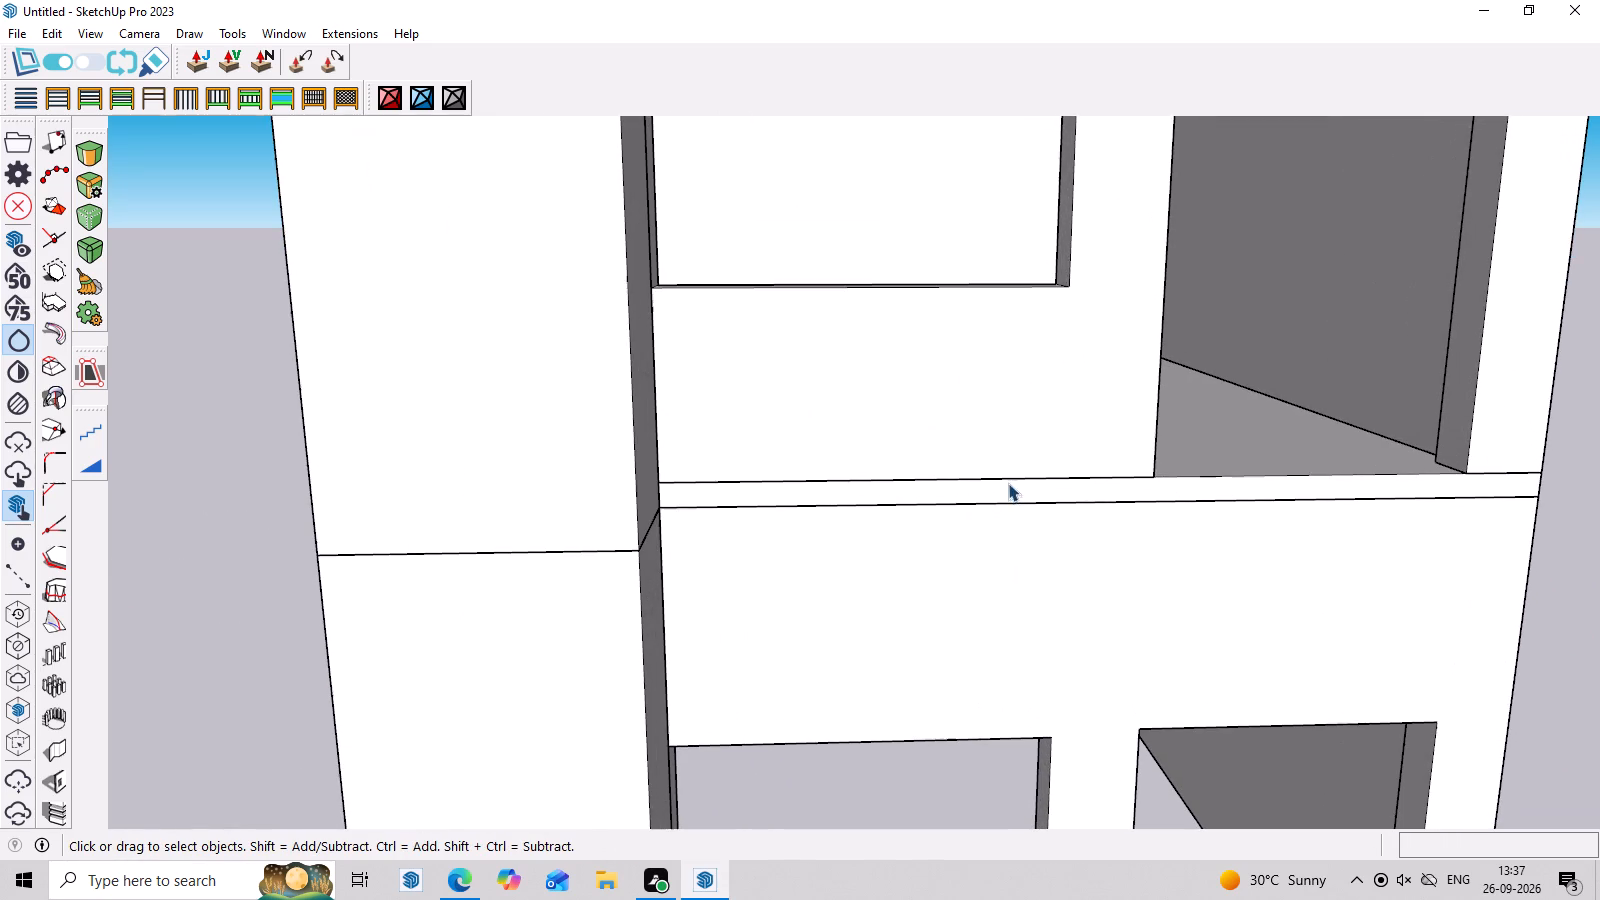
pyautogui.moveTo(730, 509); pyautogui.dragTo(731, 553, button='middle')
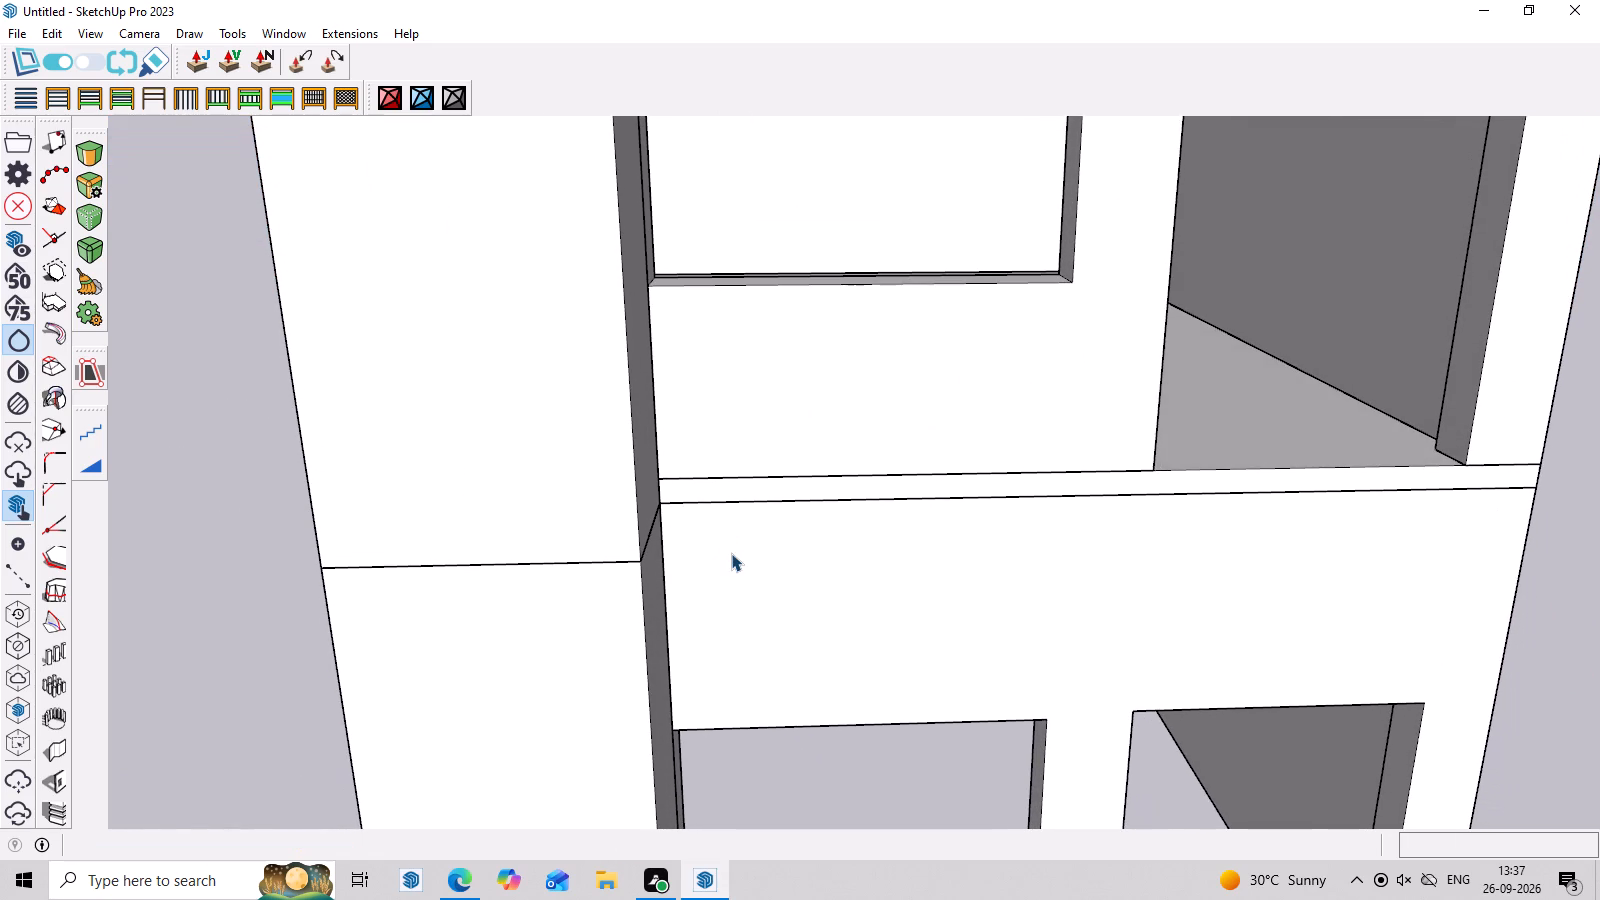
pyautogui.moveTo(695, 583); pyautogui.dragTo(702, 562, button='middle')
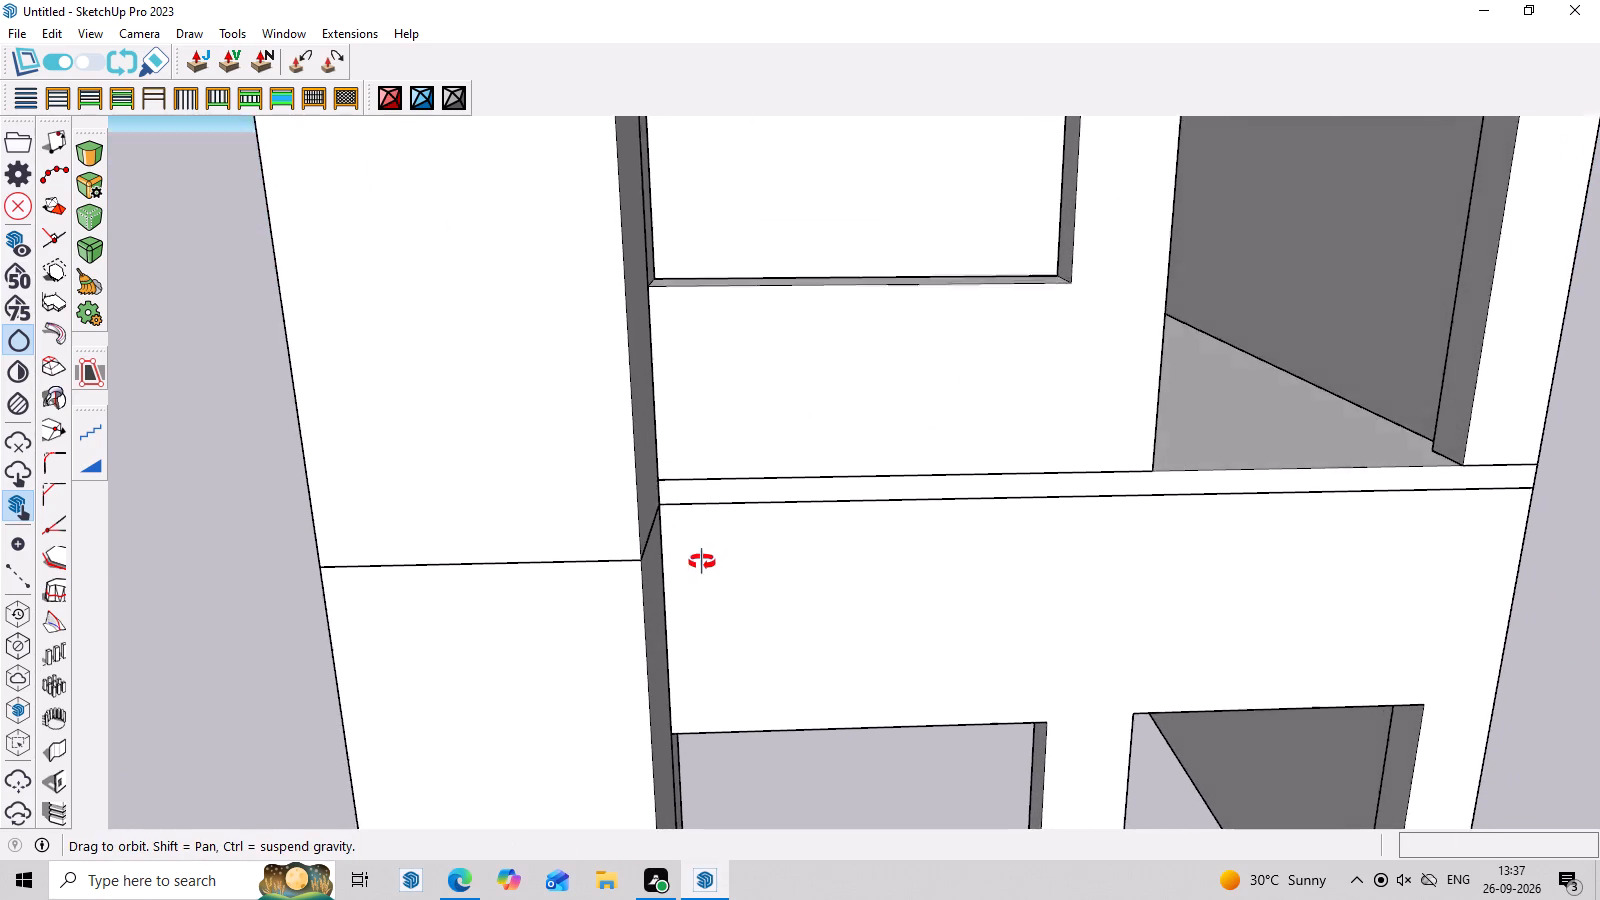
pyautogui.moveTo(702, 562); pyautogui.dragTo(738, 418, button='middle')
pyautogui.scroll(-11, 743, 580)
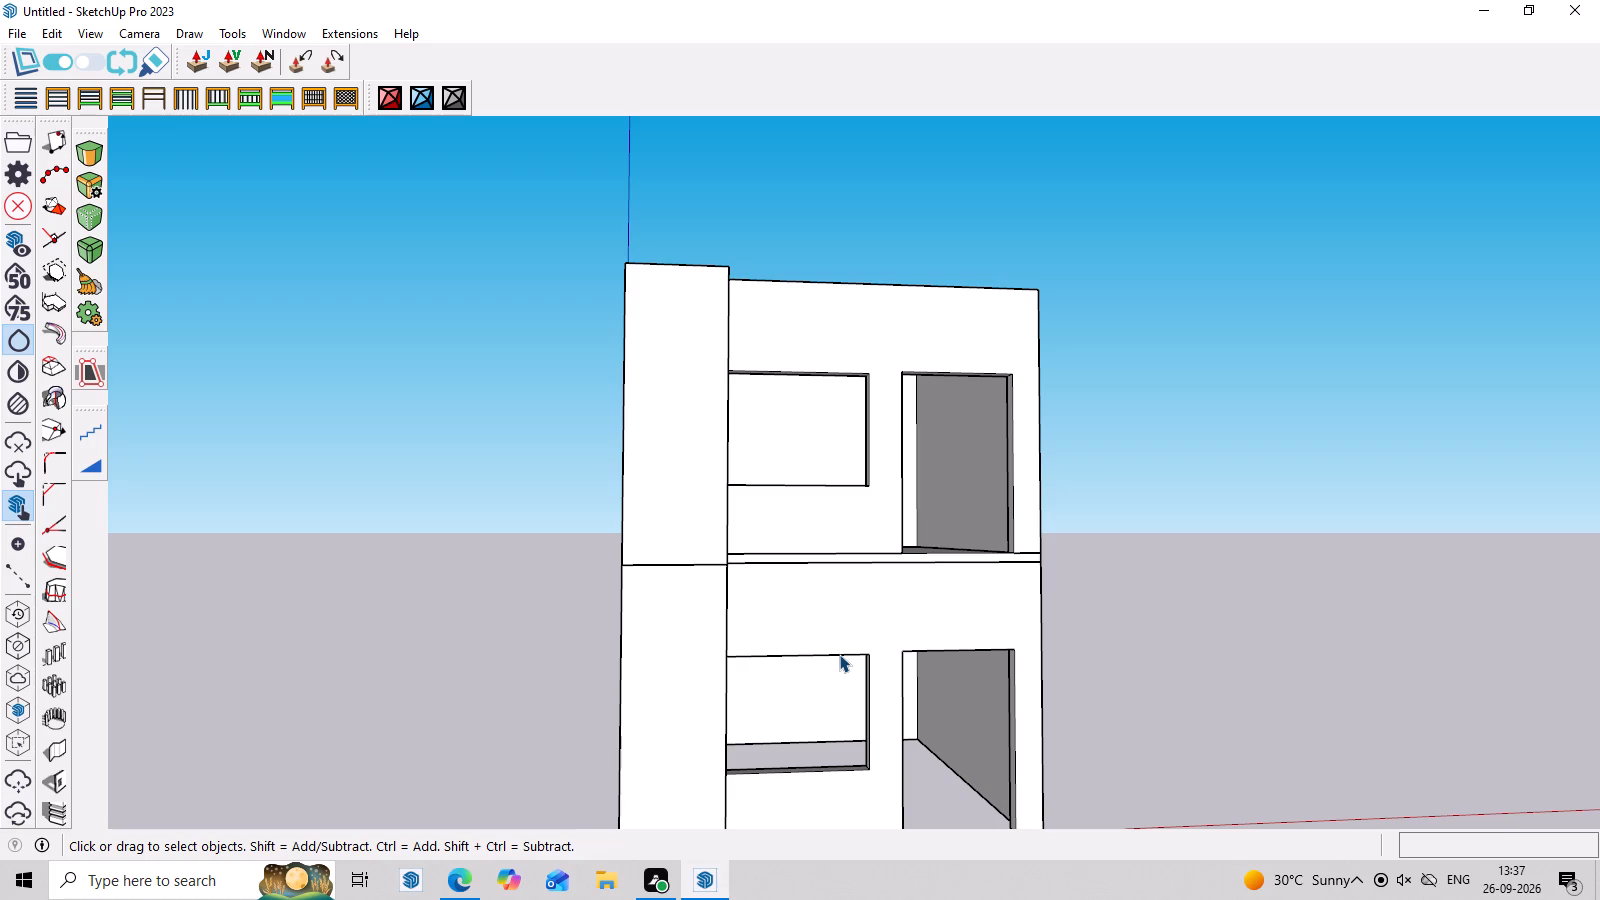
pyautogui.moveTo(839, 669); pyautogui.dragTo(799, 751, button='middle')
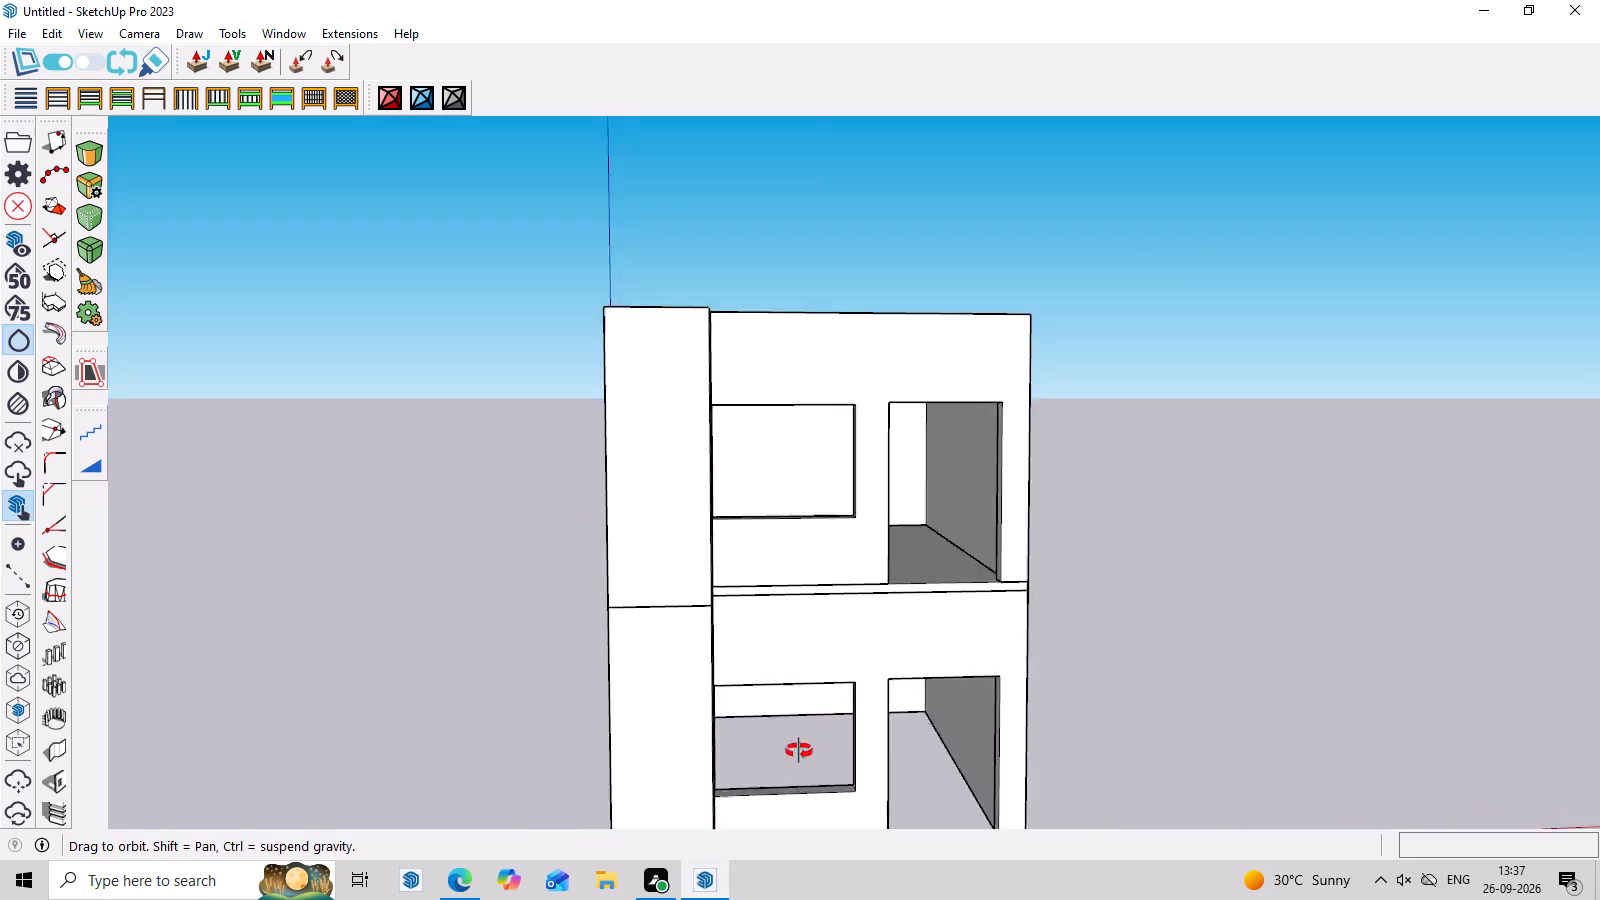
pyautogui.moveTo(799, 751); pyautogui.dragTo(922, 629, button='middle')
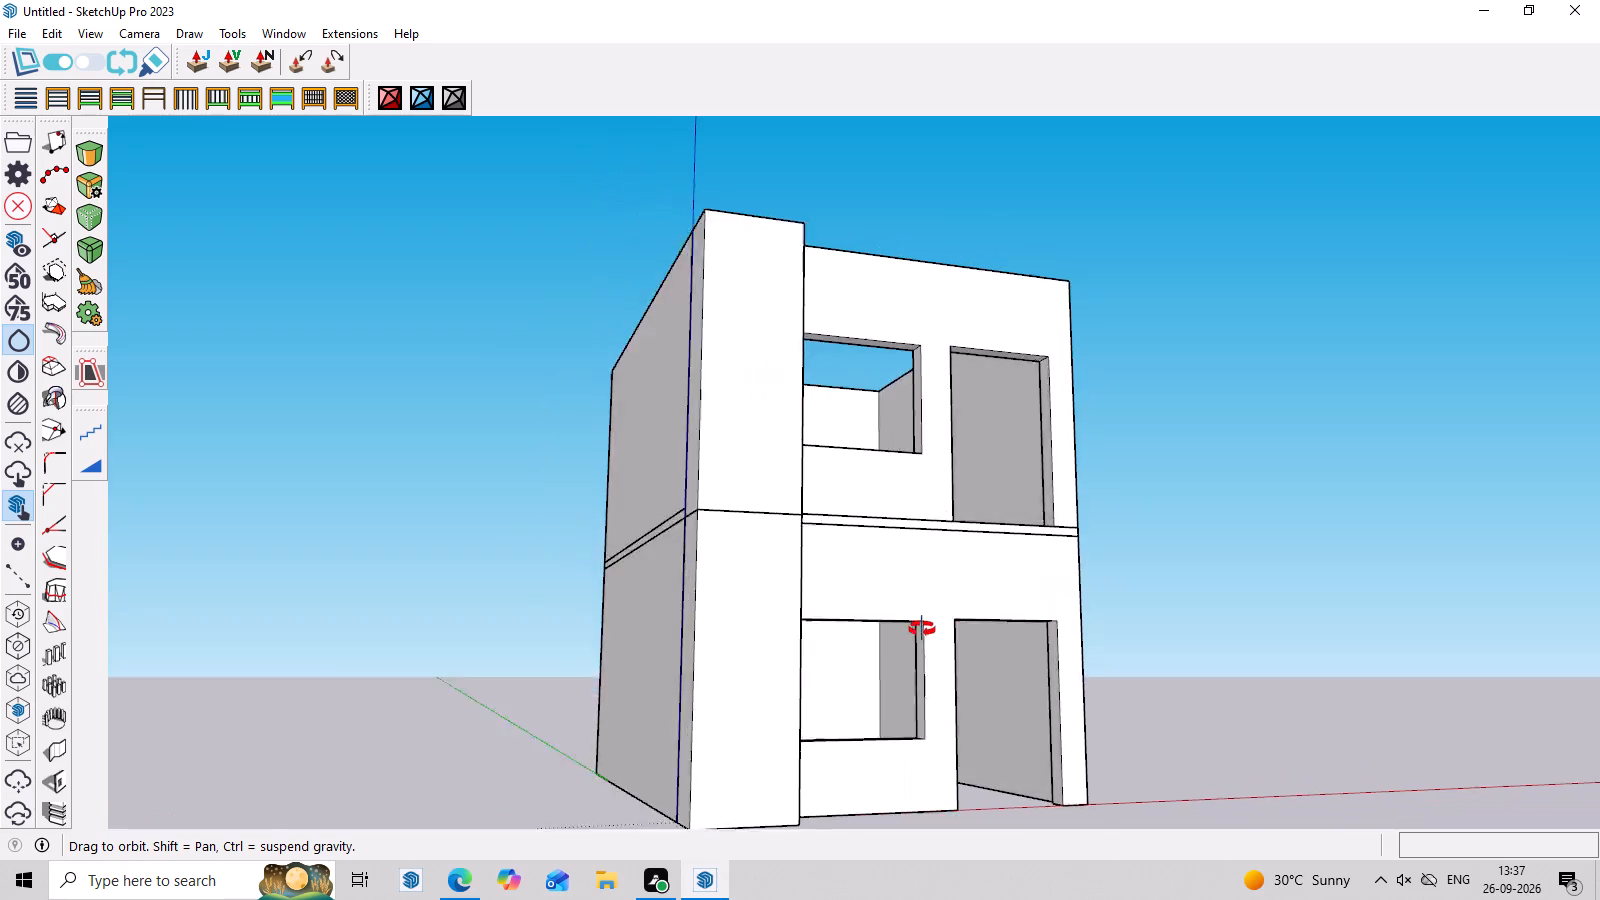
pyautogui.moveTo(922, 629); pyautogui.dragTo(713, 756, button='middle')
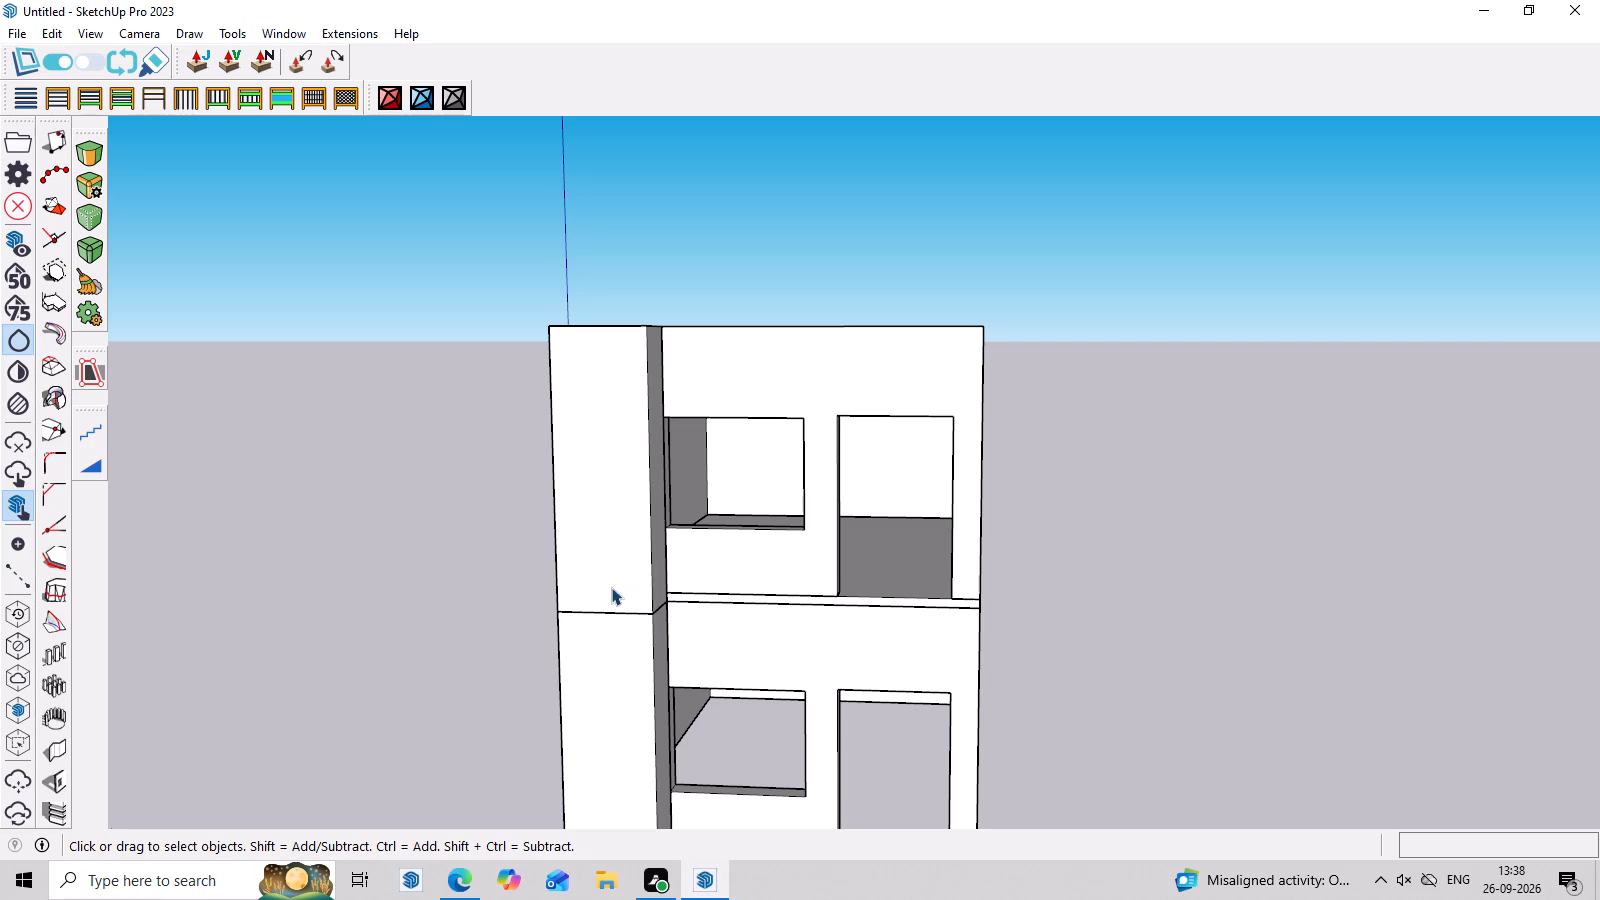
# Inside the slab group, draw a rectangle about 11' 10" by 9" from the front edge's top corner beside the column.
pyautogui.click(781, 600)
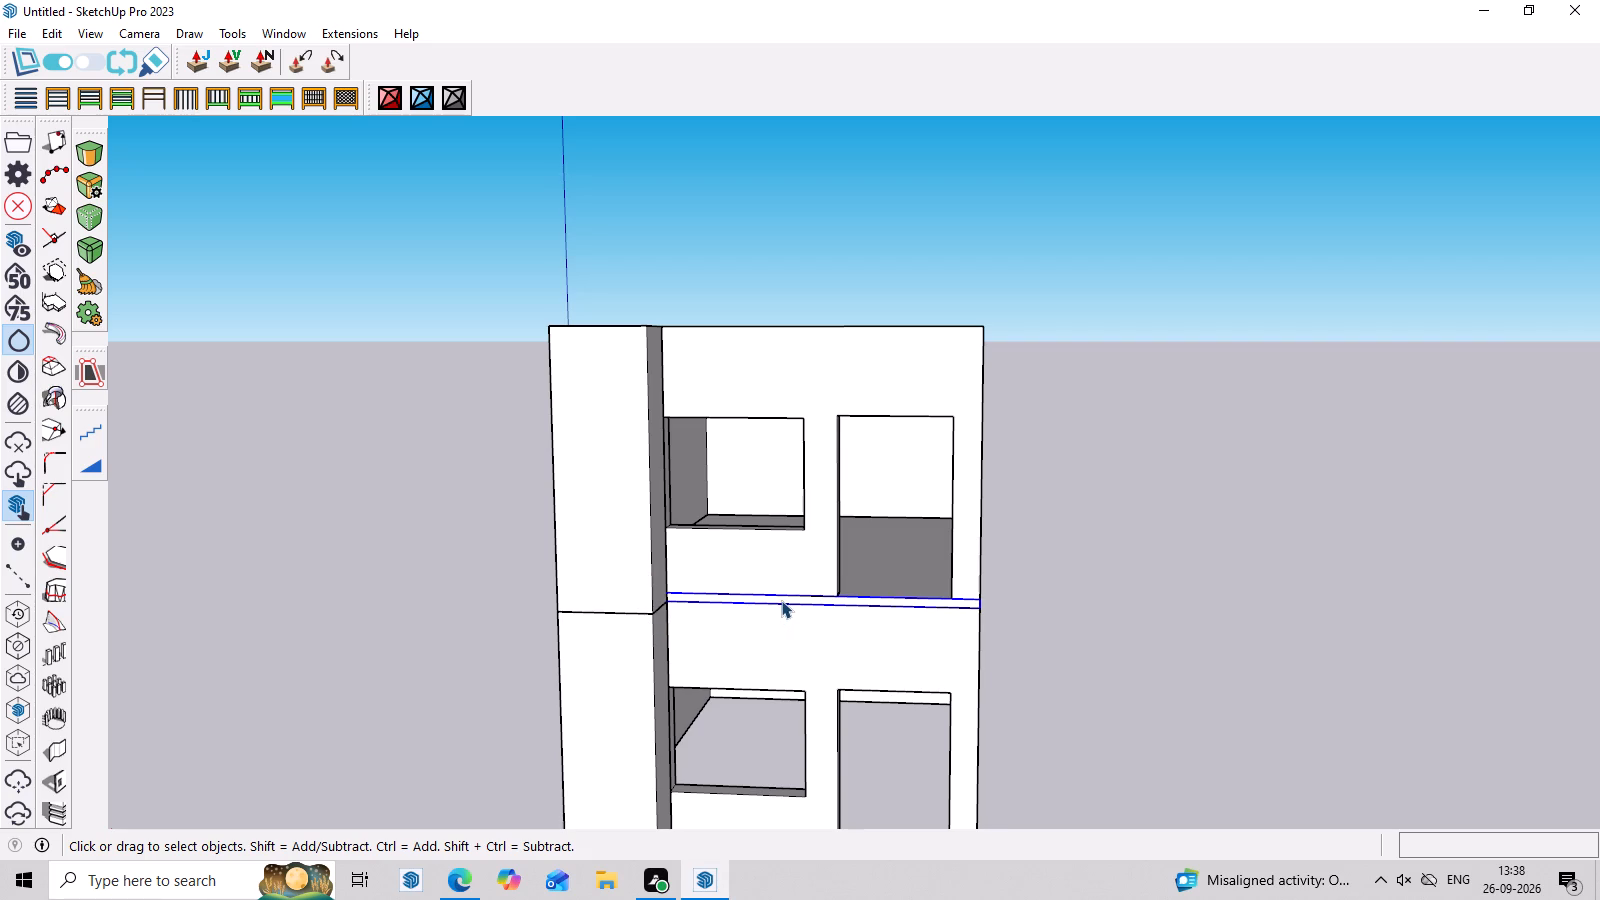
pyautogui.moveTo(799, 566); pyautogui.dragTo(821, 516, button='middle')
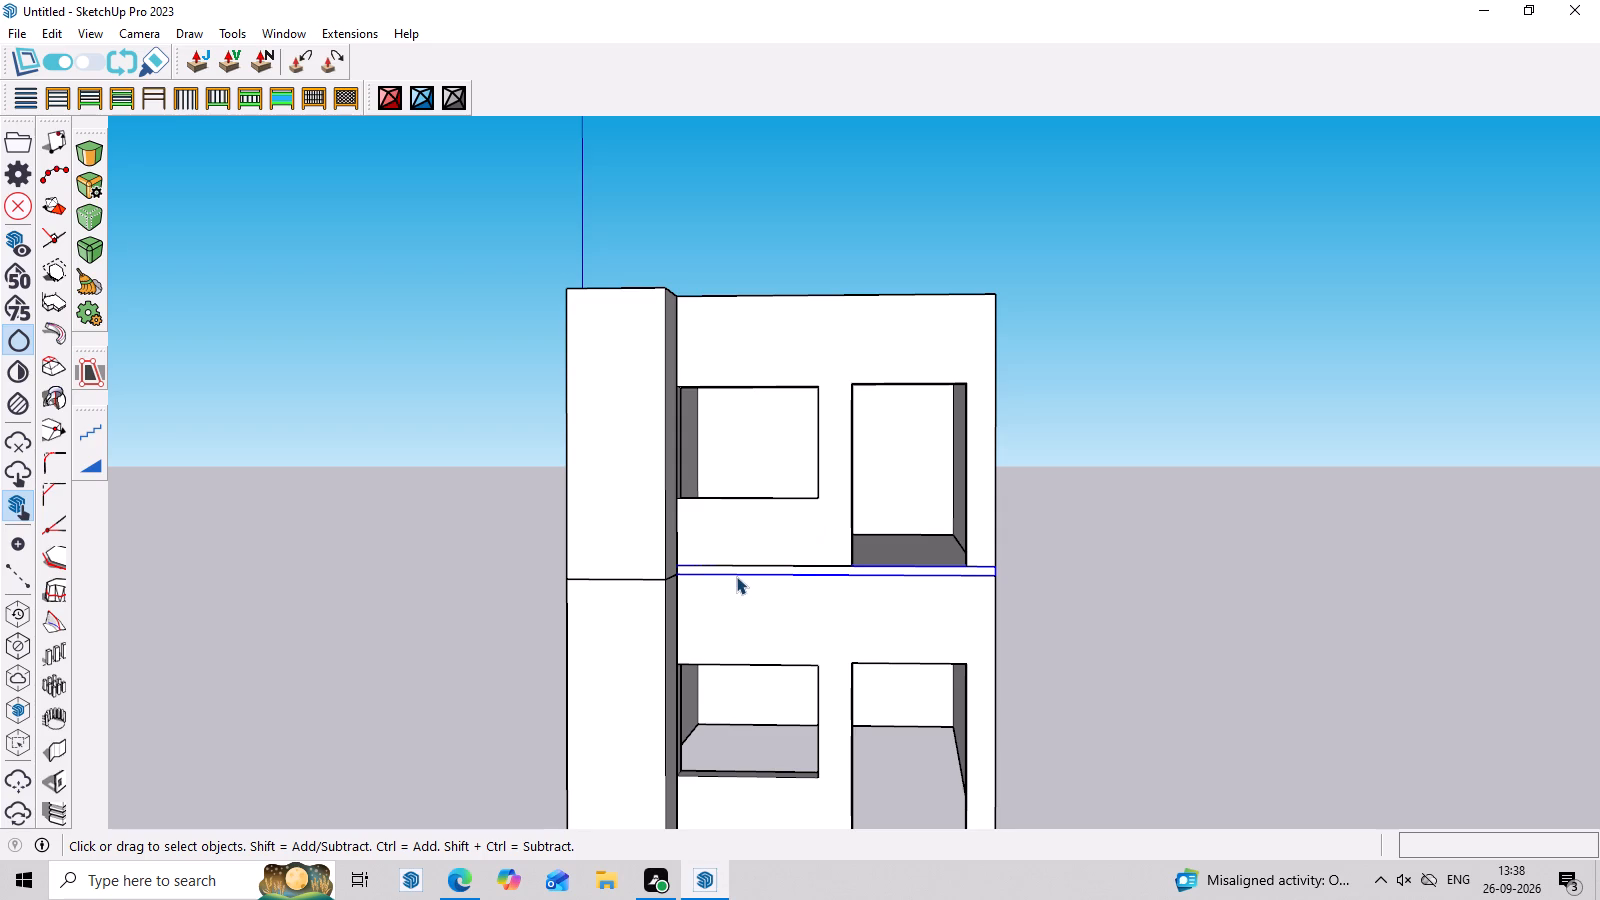
pyautogui.scroll(9, 711, 578)
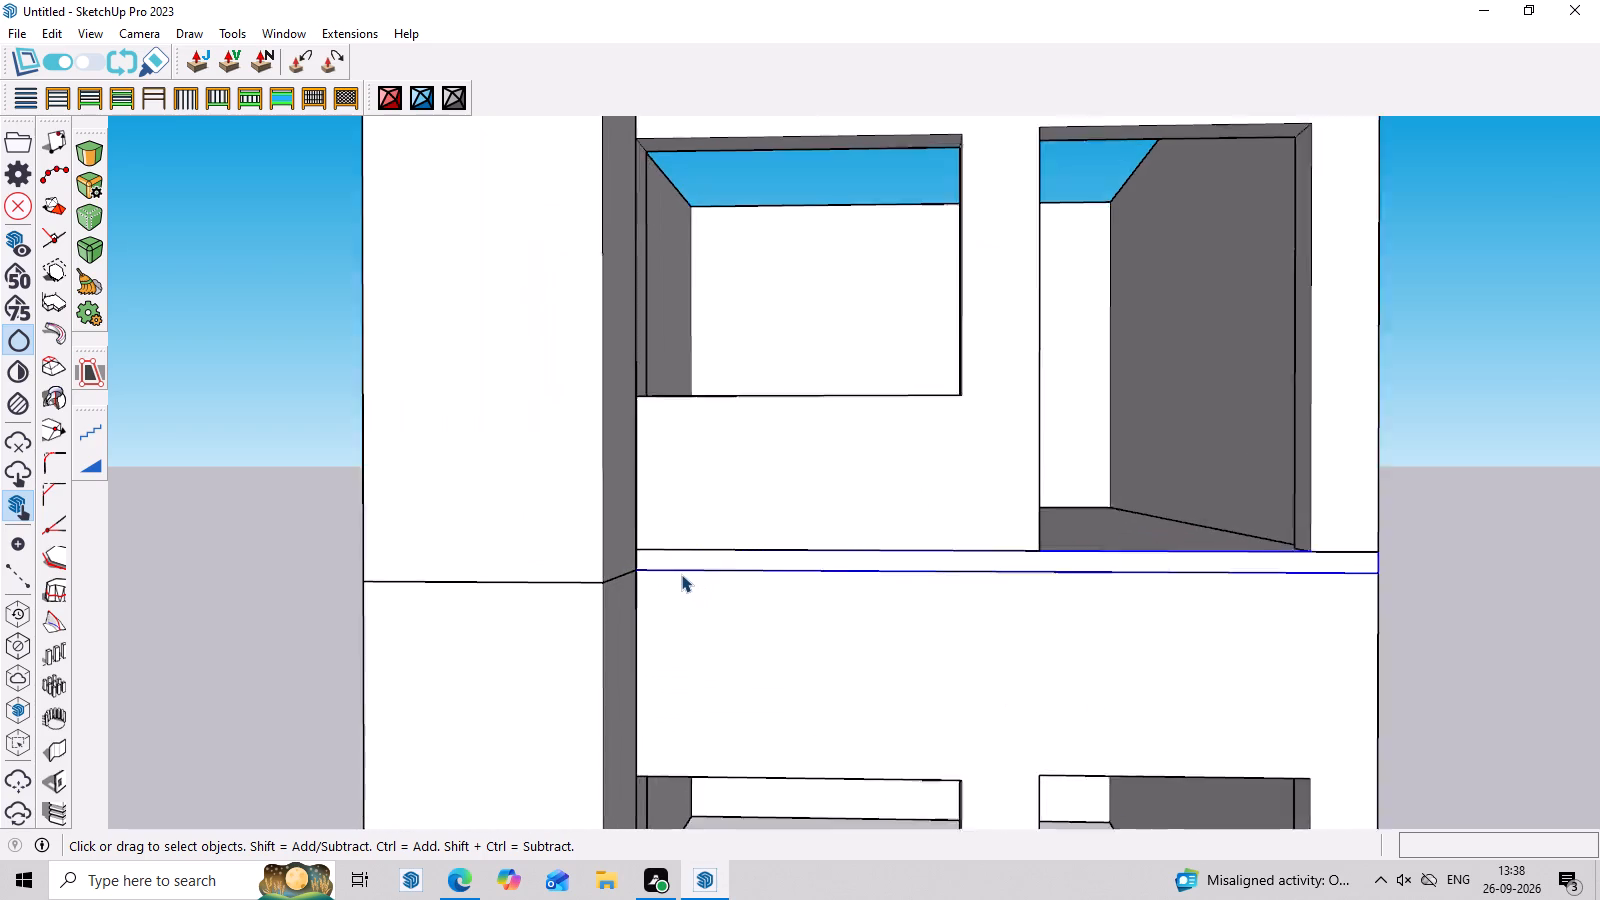
pyautogui.scroll(1, 681, 574)
pyautogui.scroll(-7, 993, 509)
pyautogui.click(1340, 454)
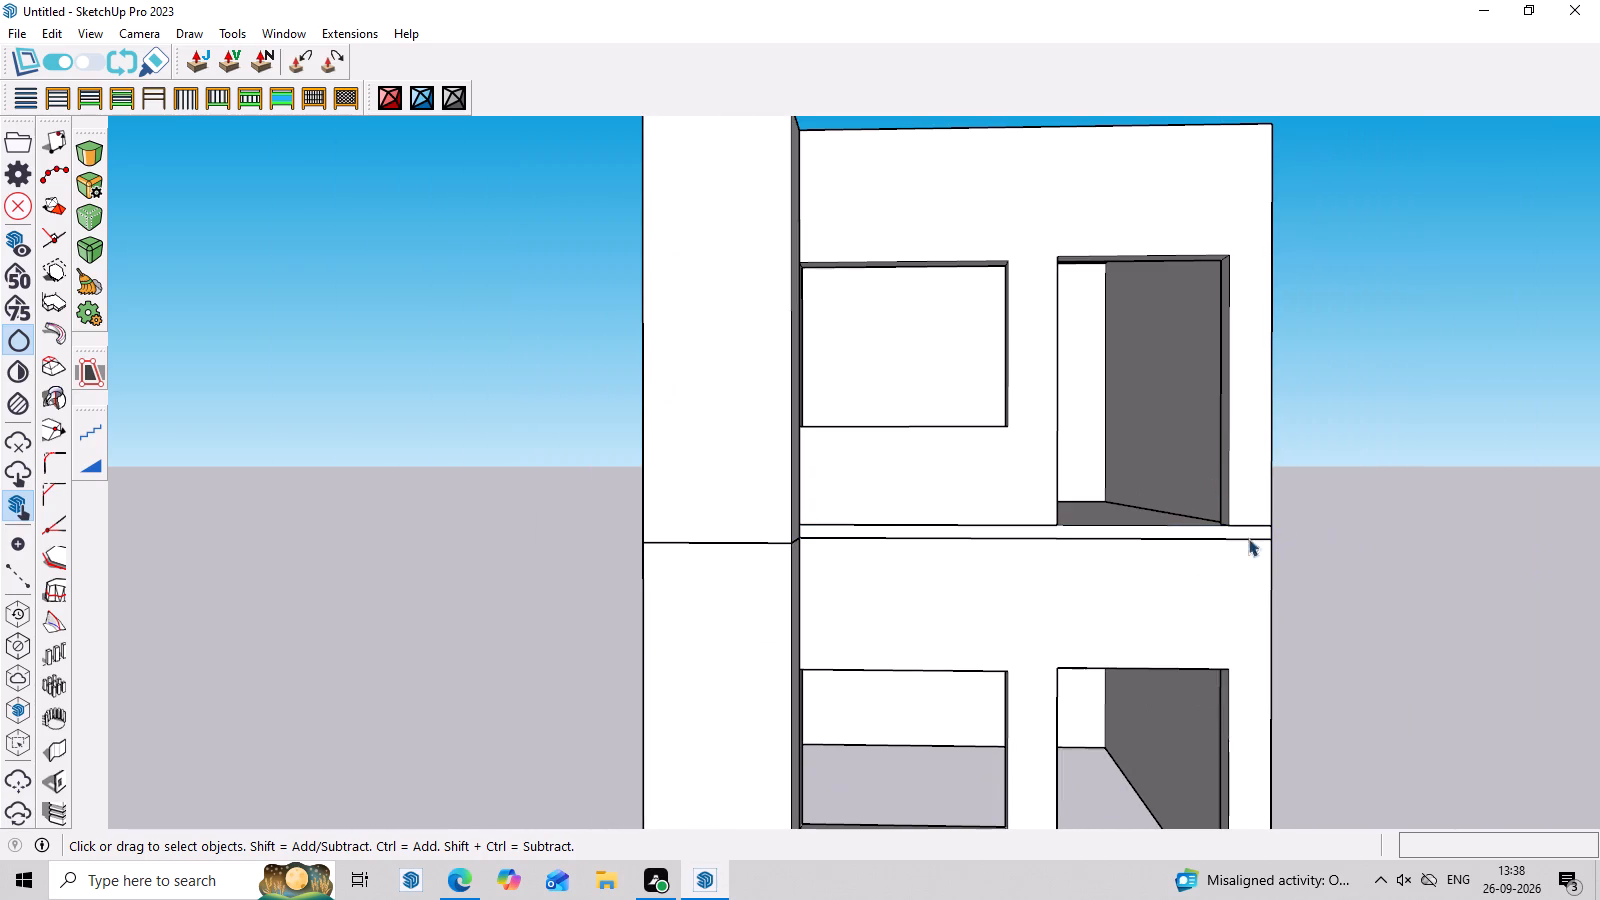
pyautogui.click(1156, 539)
pyautogui.doubleClick(1156, 535)
pyautogui.scroll(3, 1156, 535)
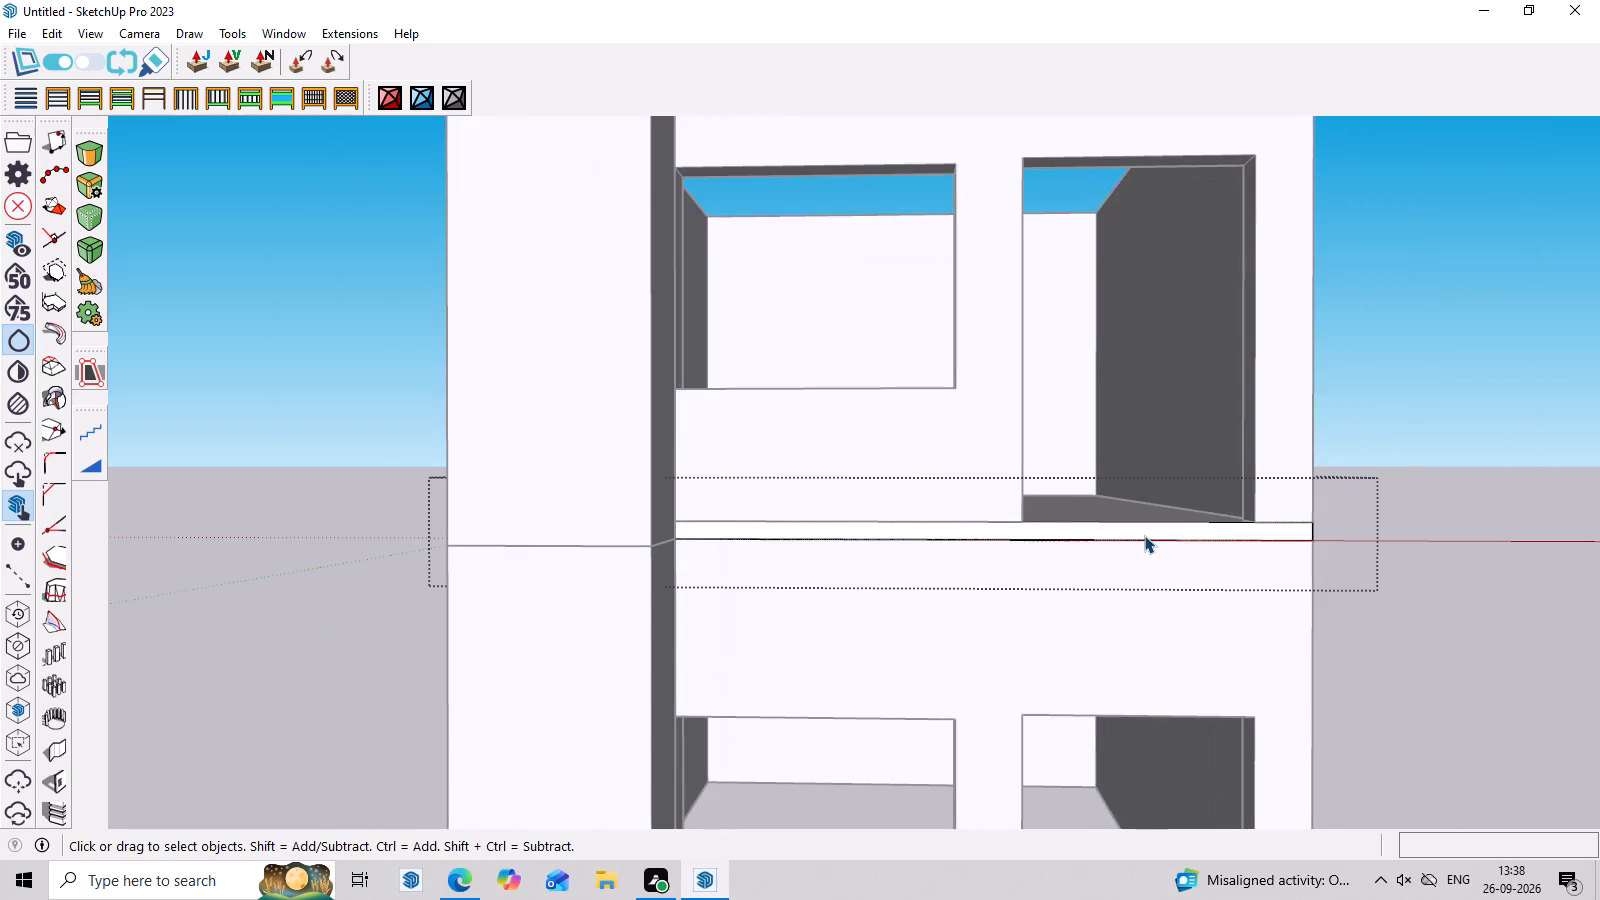
pyautogui.press('r')
pyautogui.scroll(4, 682, 539)
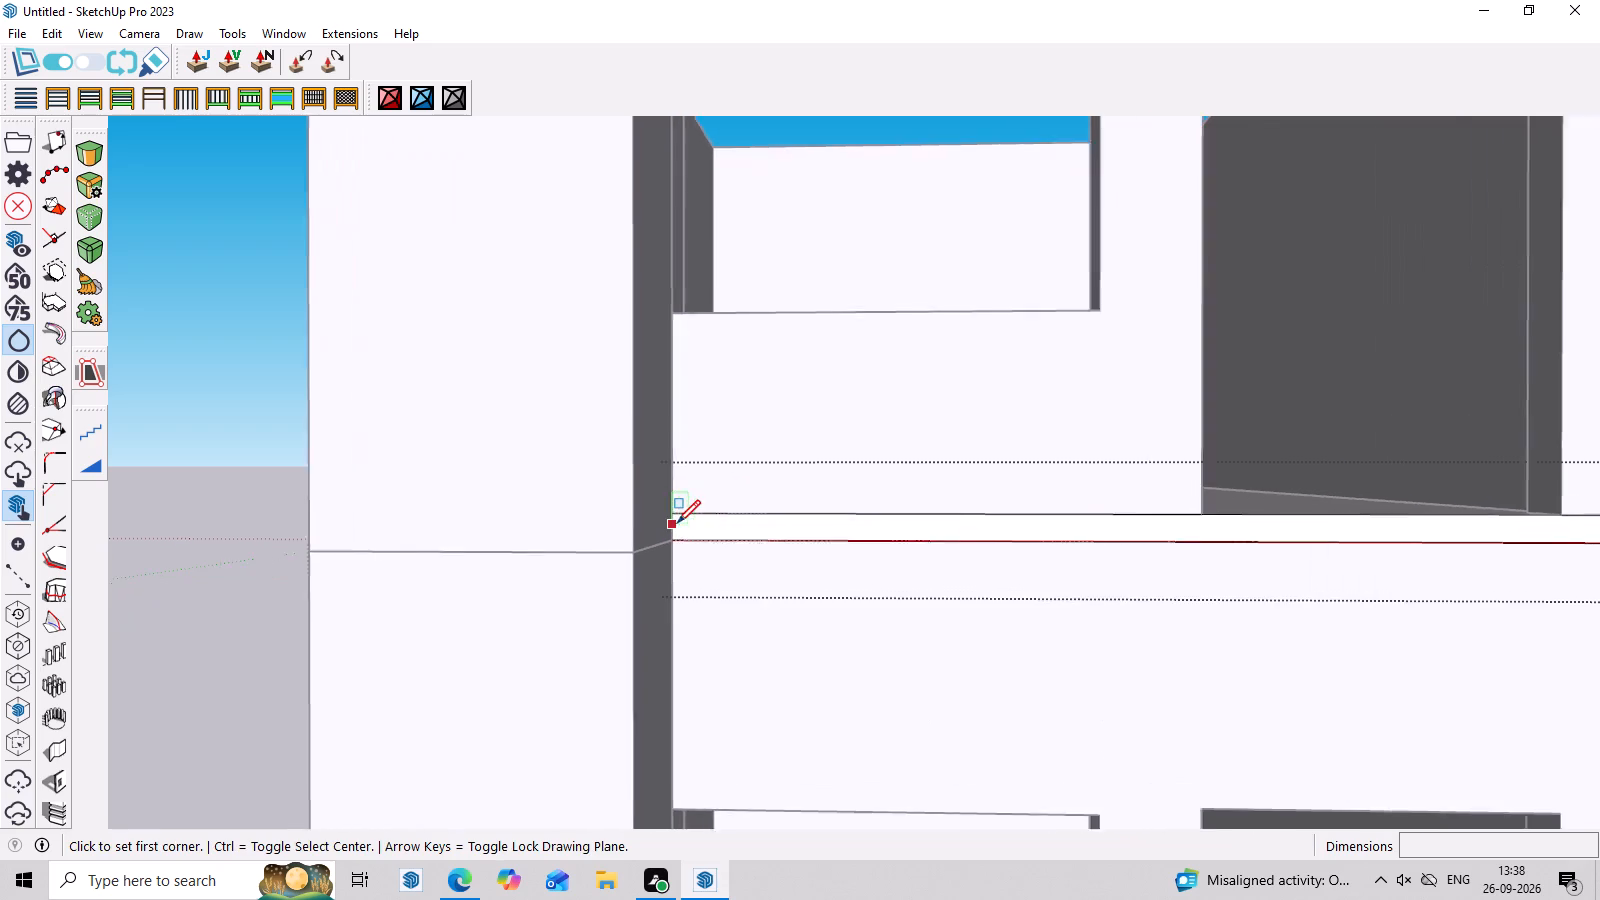
pyautogui.scroll(1, 677, 523)
pyautogui.click(671, 510)
pyautogui.scroll(-7, 775, 540)
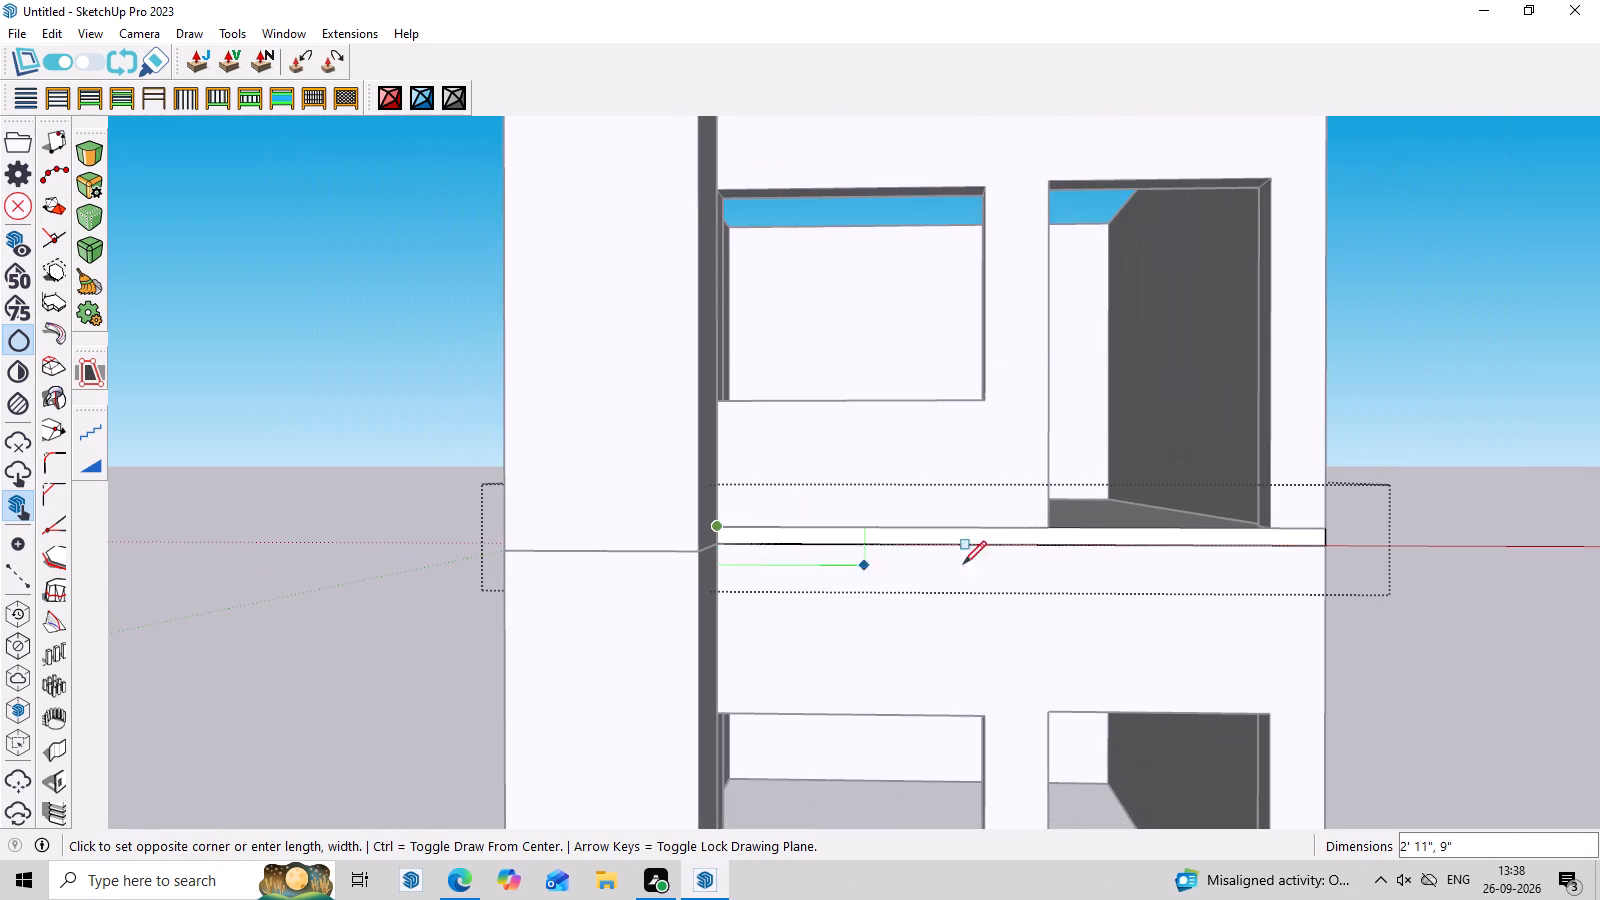
pyautogui.click(1326, 567)
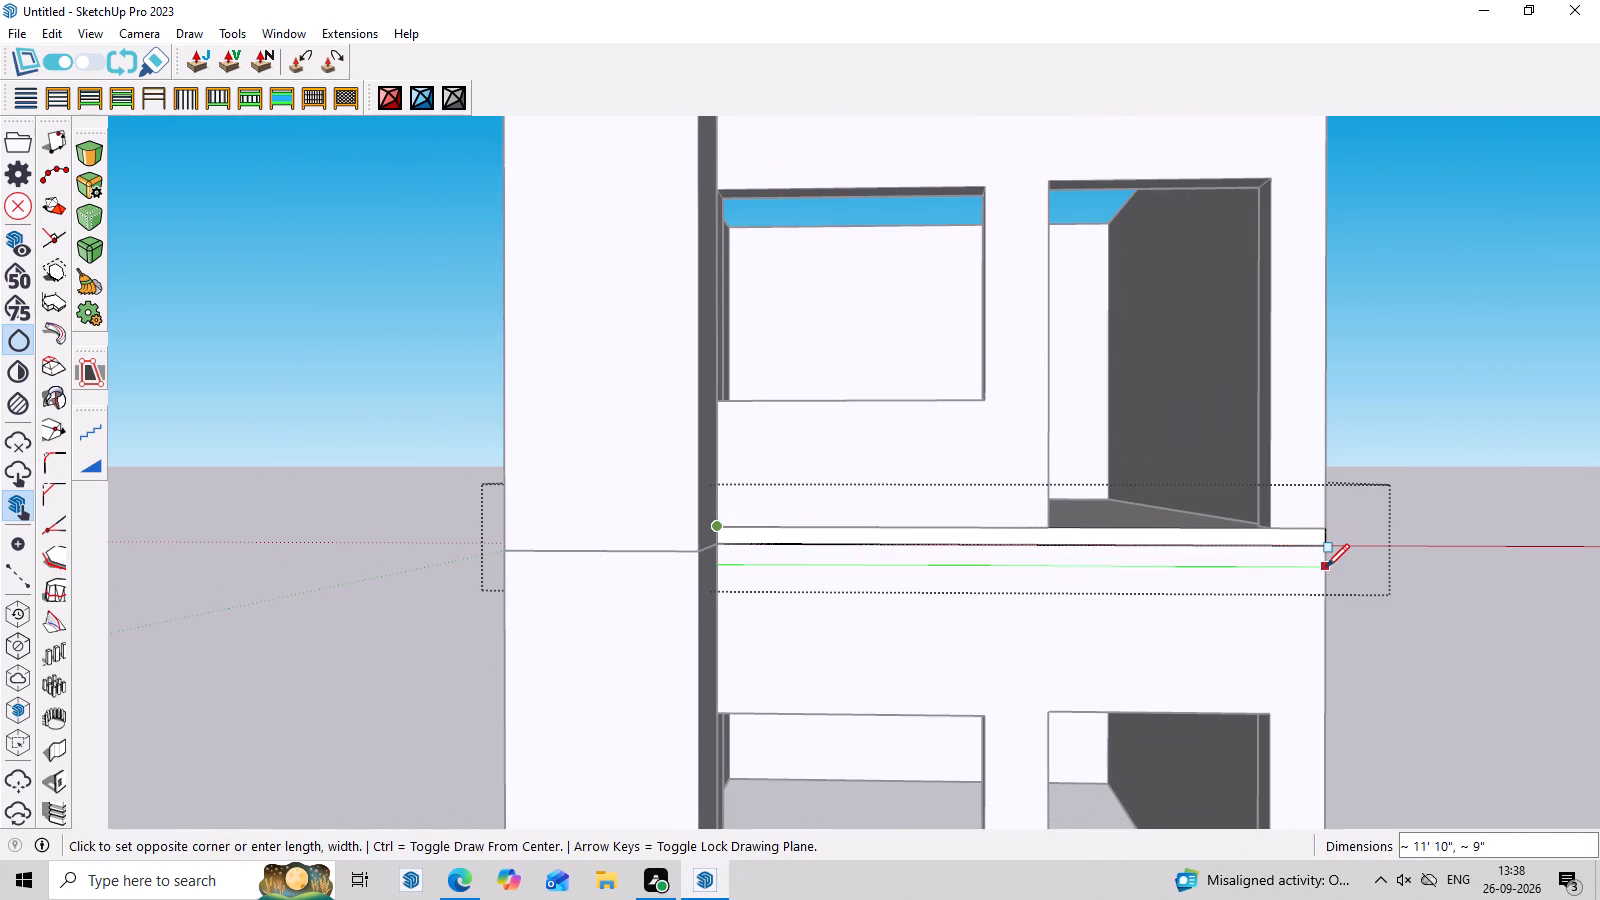
# Select the slab geometry together with the new front rectangle and make it a nested group.
pyautogui.moveTo(1415, 578); pyautogui.dragTo(1416, 606, button='middle')
pyautogui.press('space')
pyautogui.click(1282, 593)
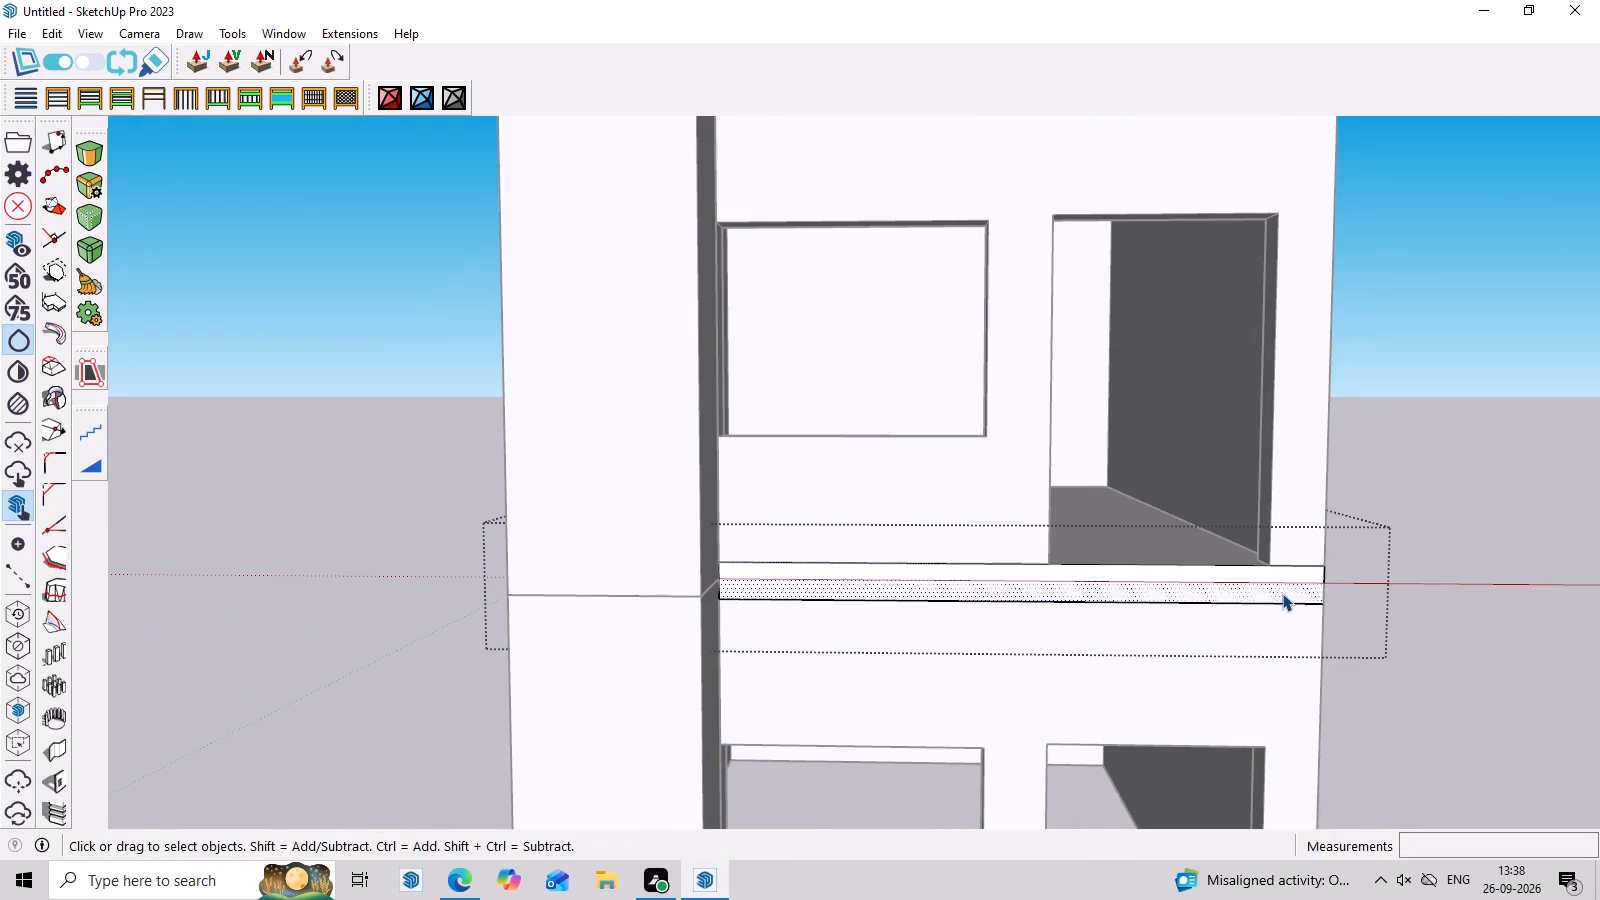
pyautogui.doubleClick(1282, 593)
pyautogui.doubleClick(1282, 593)
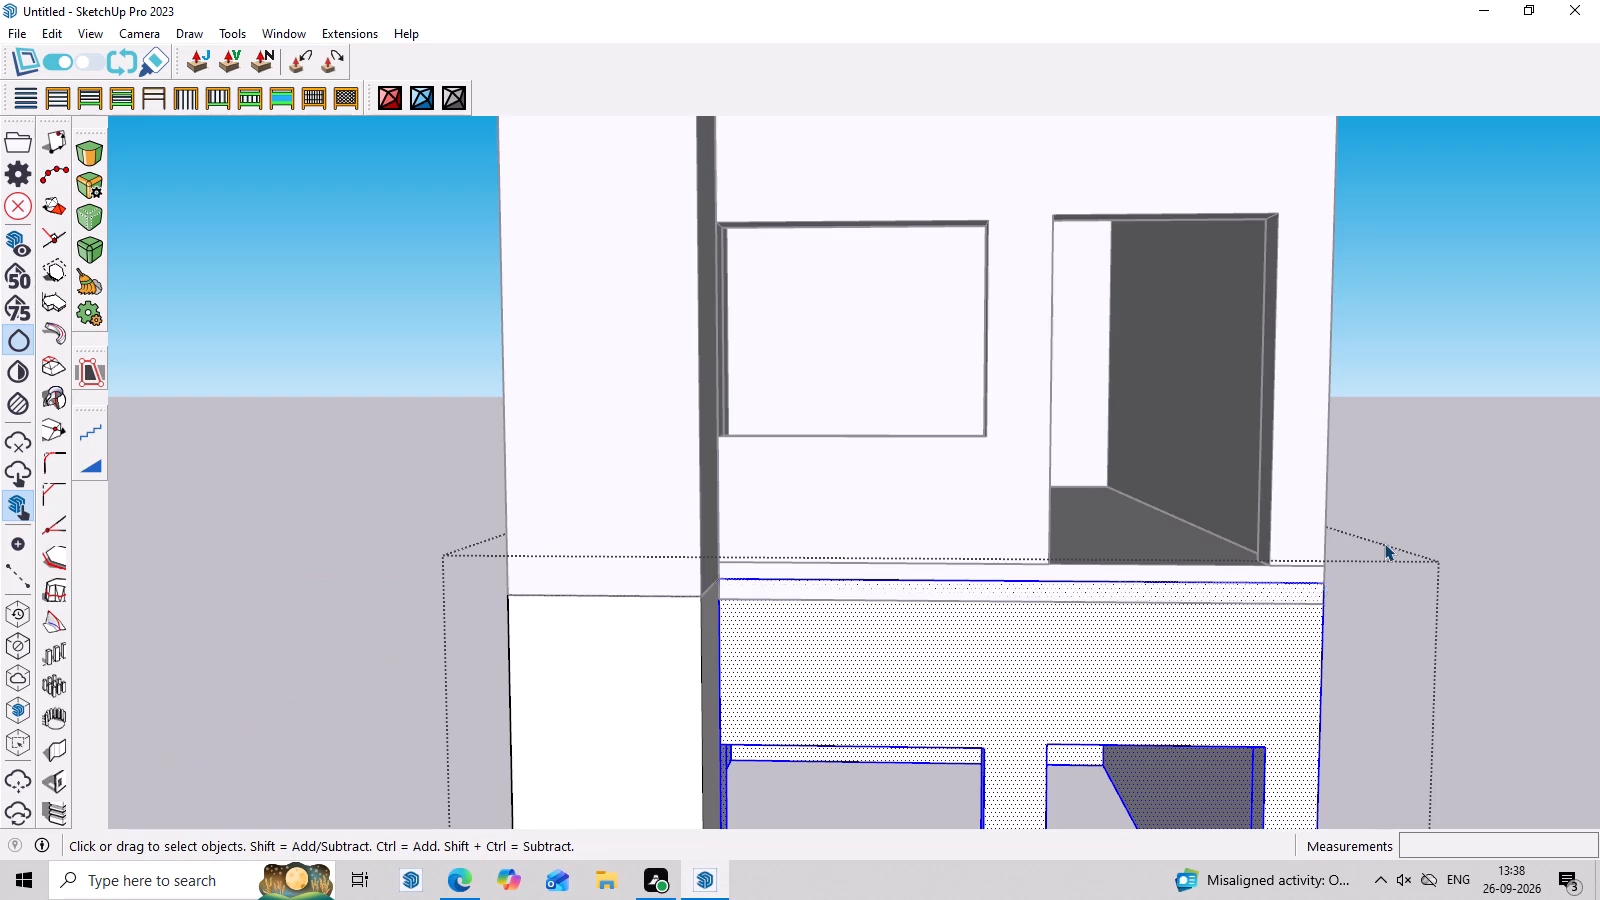
pyautogui.click(1384, 543)
pyautogui.tripleClick(1308, 578)
pyautogui.rightClick(1308, 578)
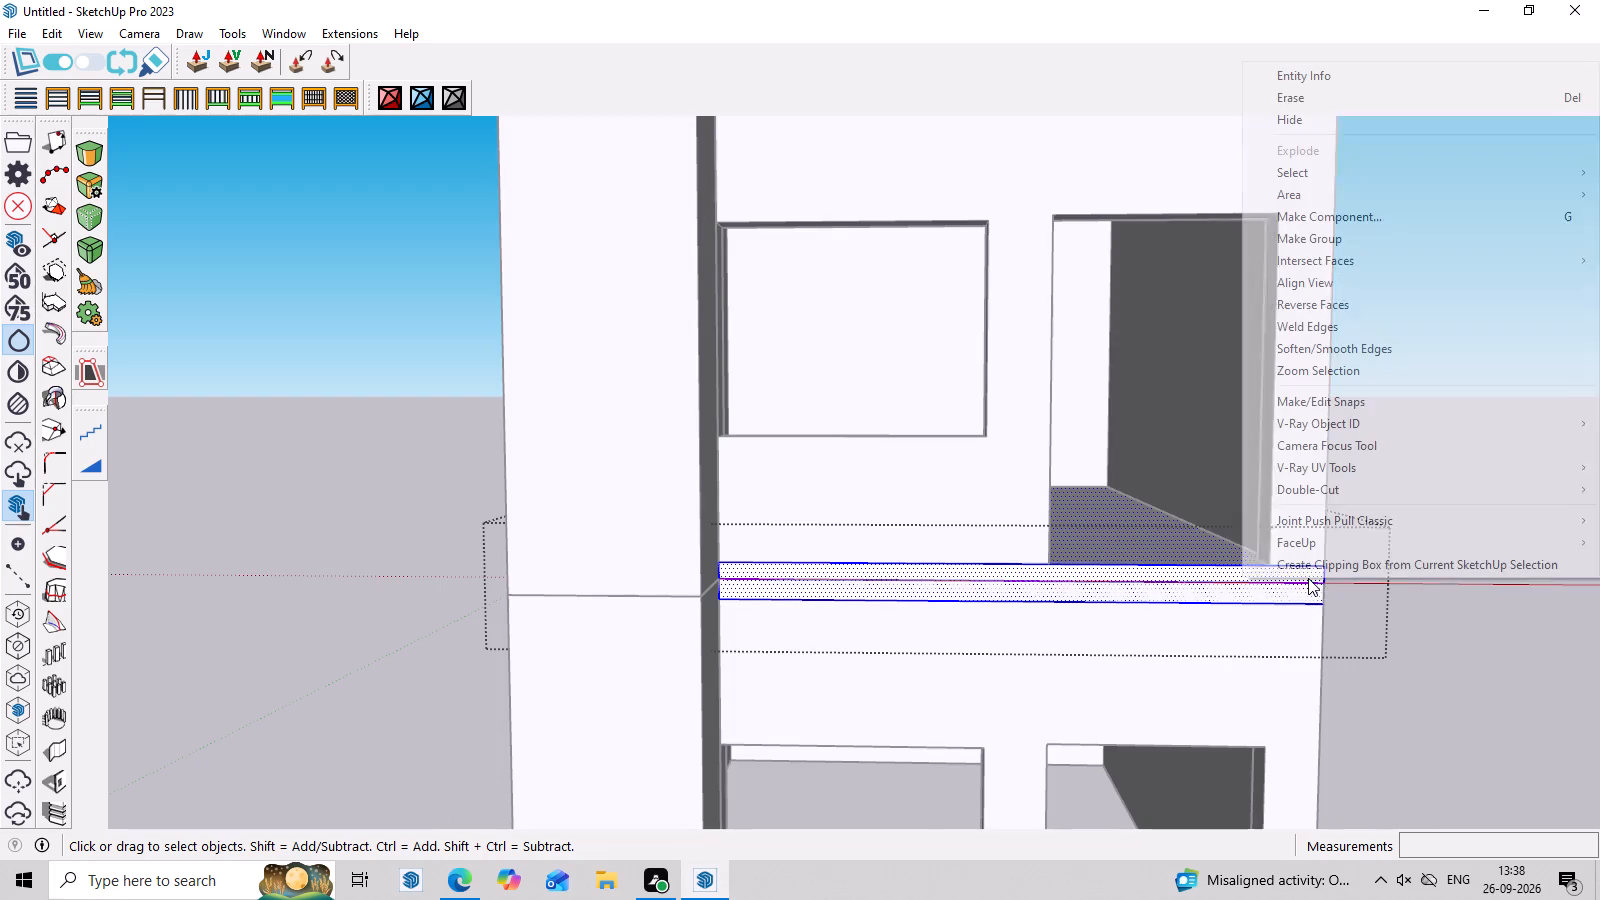
pyautogui.click(1325, 245)
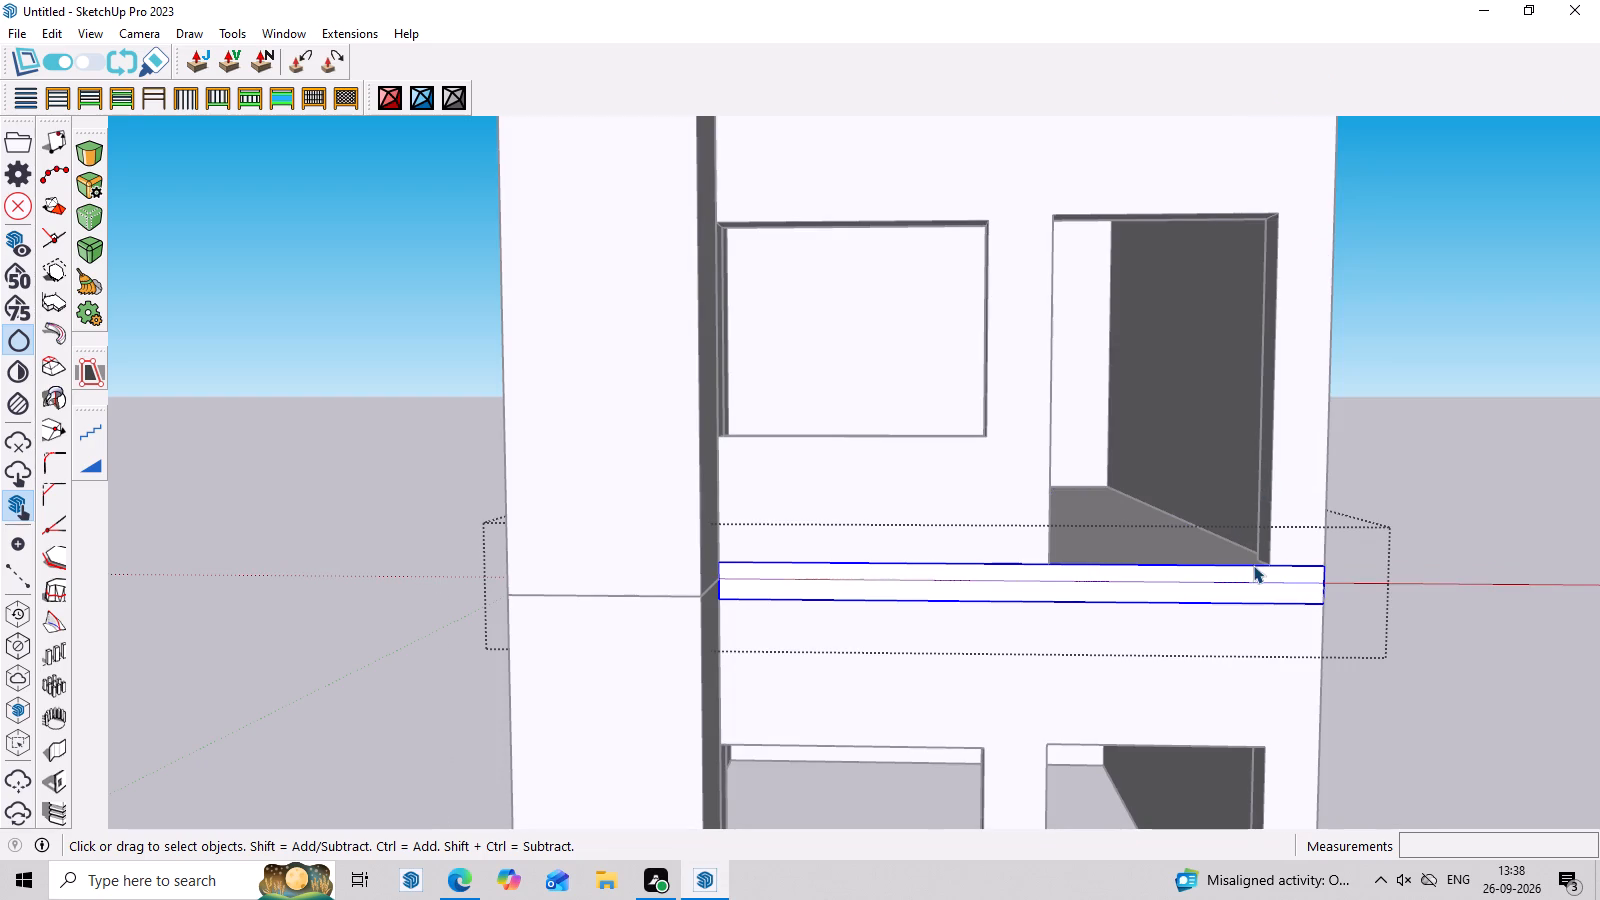
# Check the upper and lower front strips inside the nested group by selecting each one, and close the group.
pyautogui.tripleClick(1251, 579)
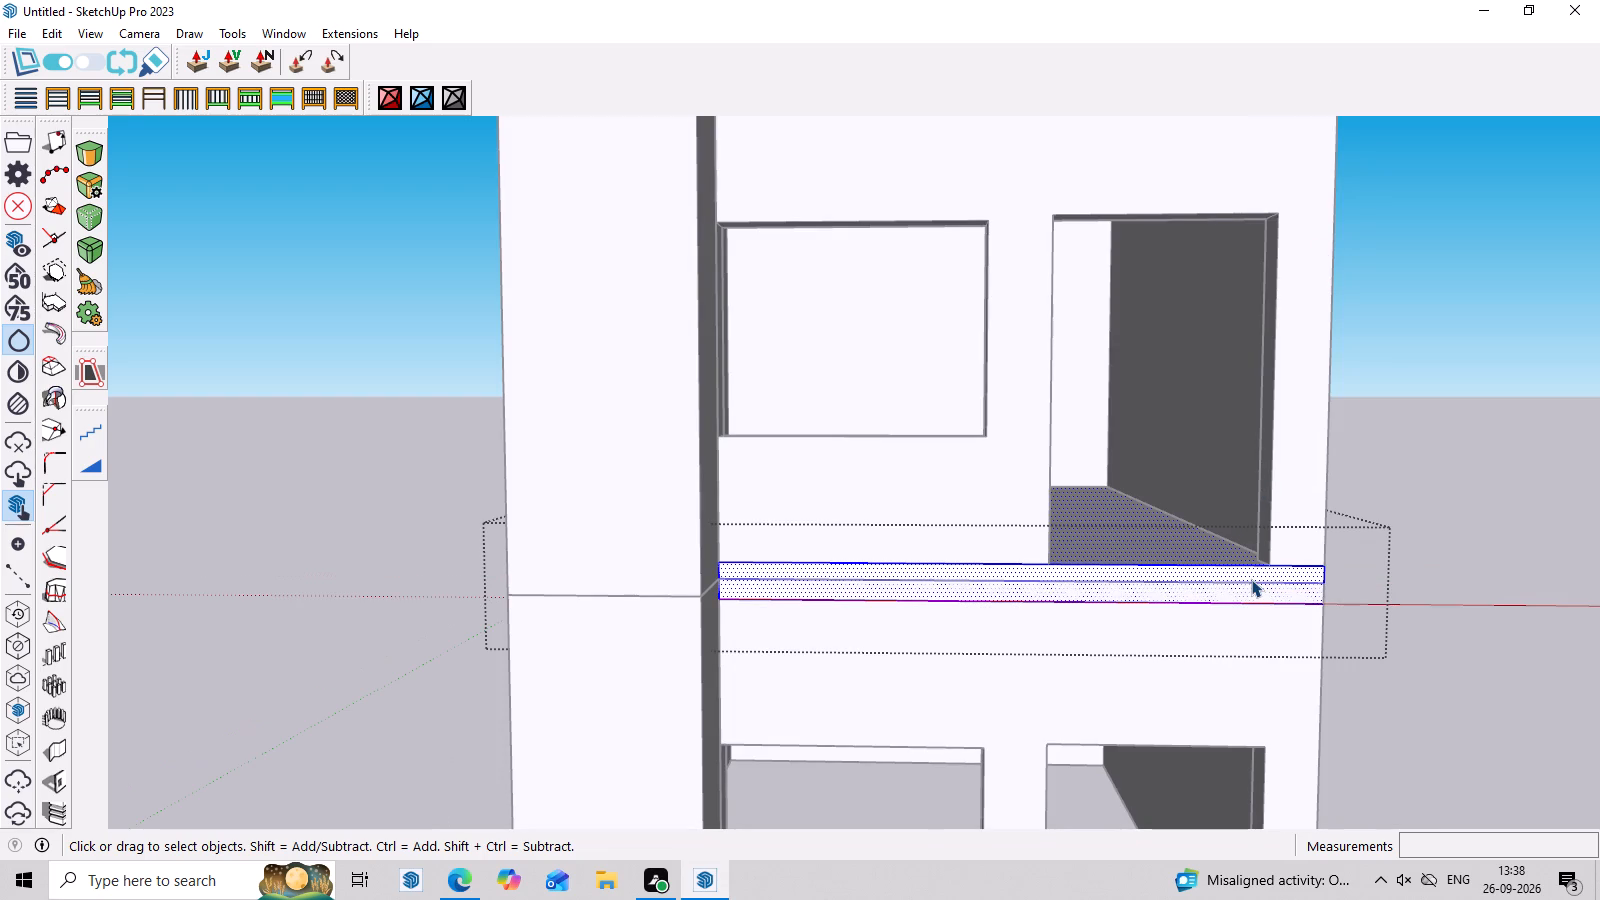
pyautogui.click(1251, 579)
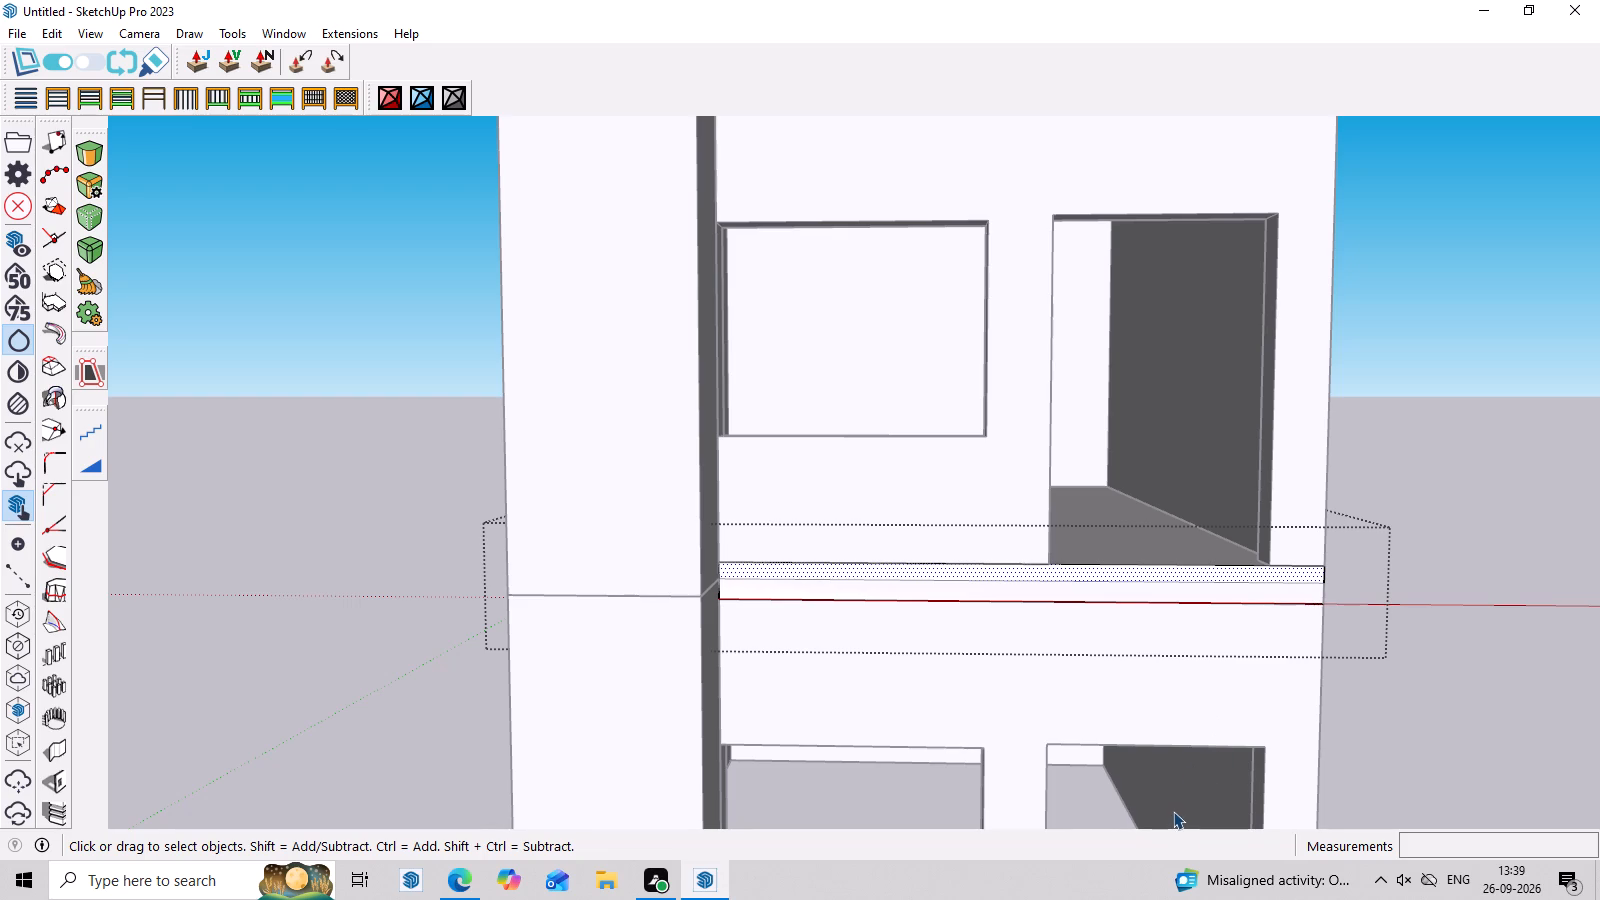
pyautogui.scroll(2, 1318, 562)
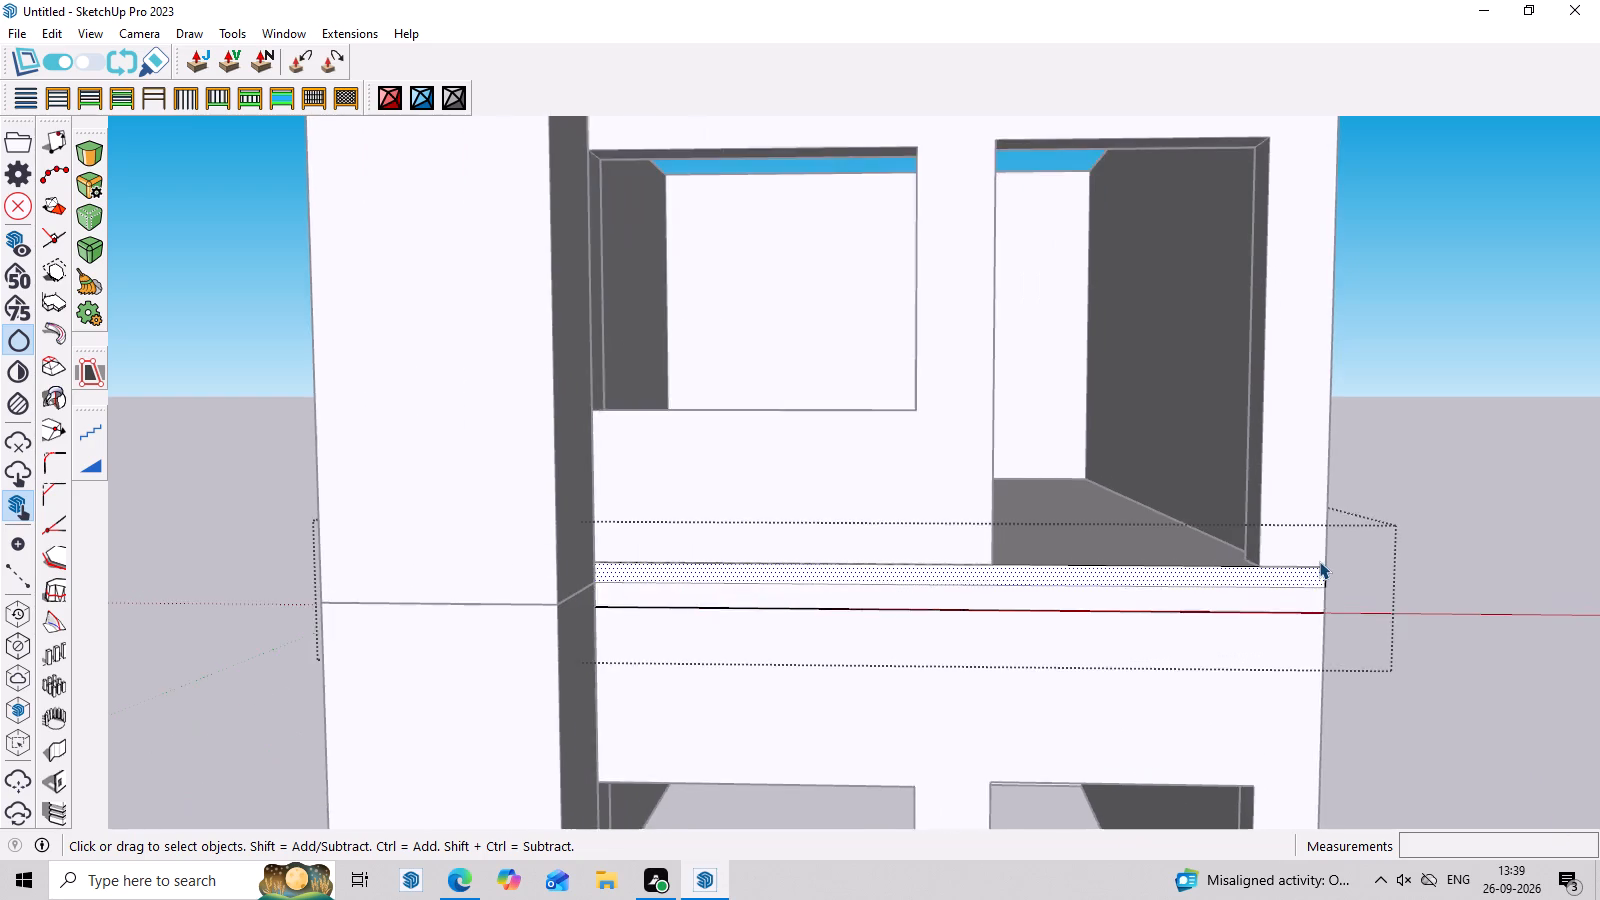
pyautogui.scroll(2, 1319, 561)
pyautogui.doubleClick(1319, 580)
pyautogui.scroll(3, 1315, 593)
pyautogui.click(1314, 605)
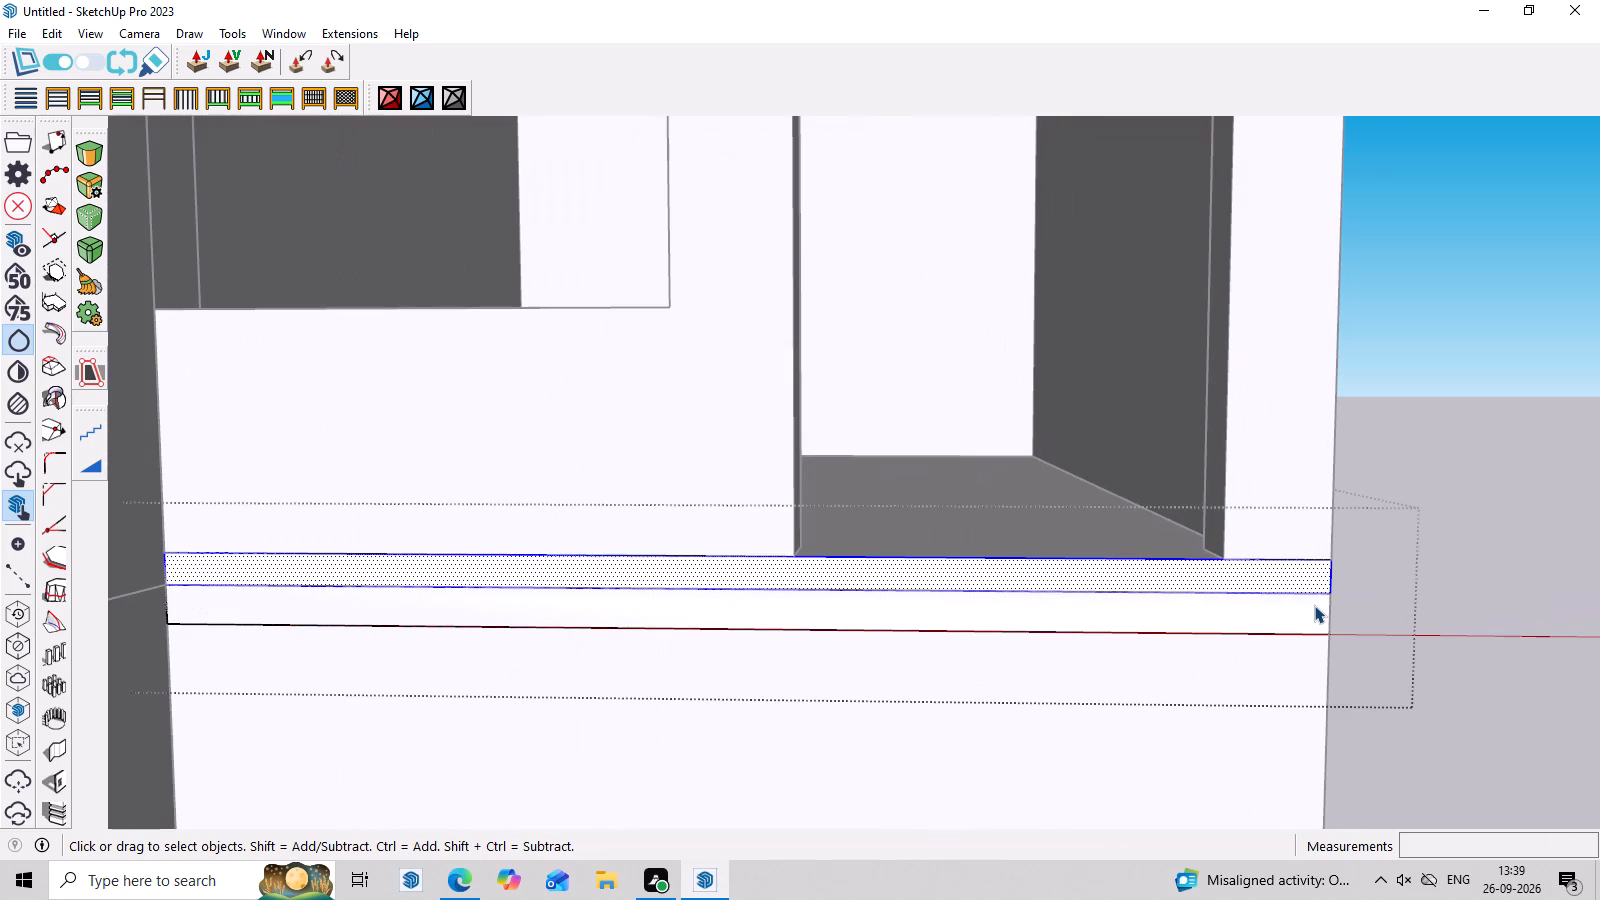
pyautogui.click(1314, 586)
pyautogui.click(1314, 603)
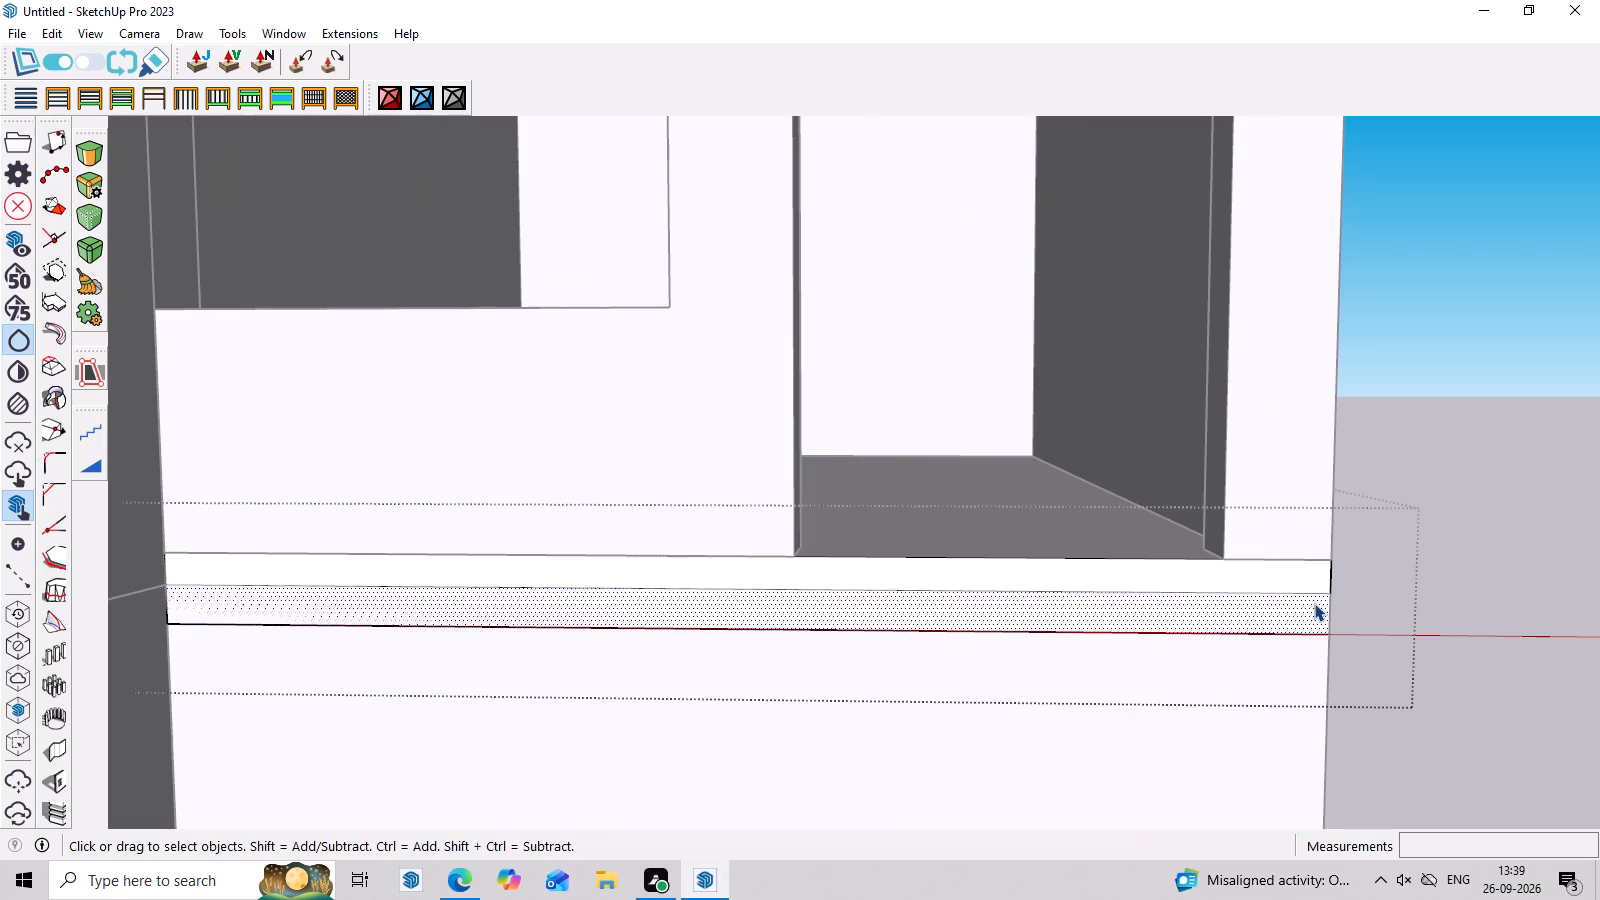
pyautogui.click(1445, 488)
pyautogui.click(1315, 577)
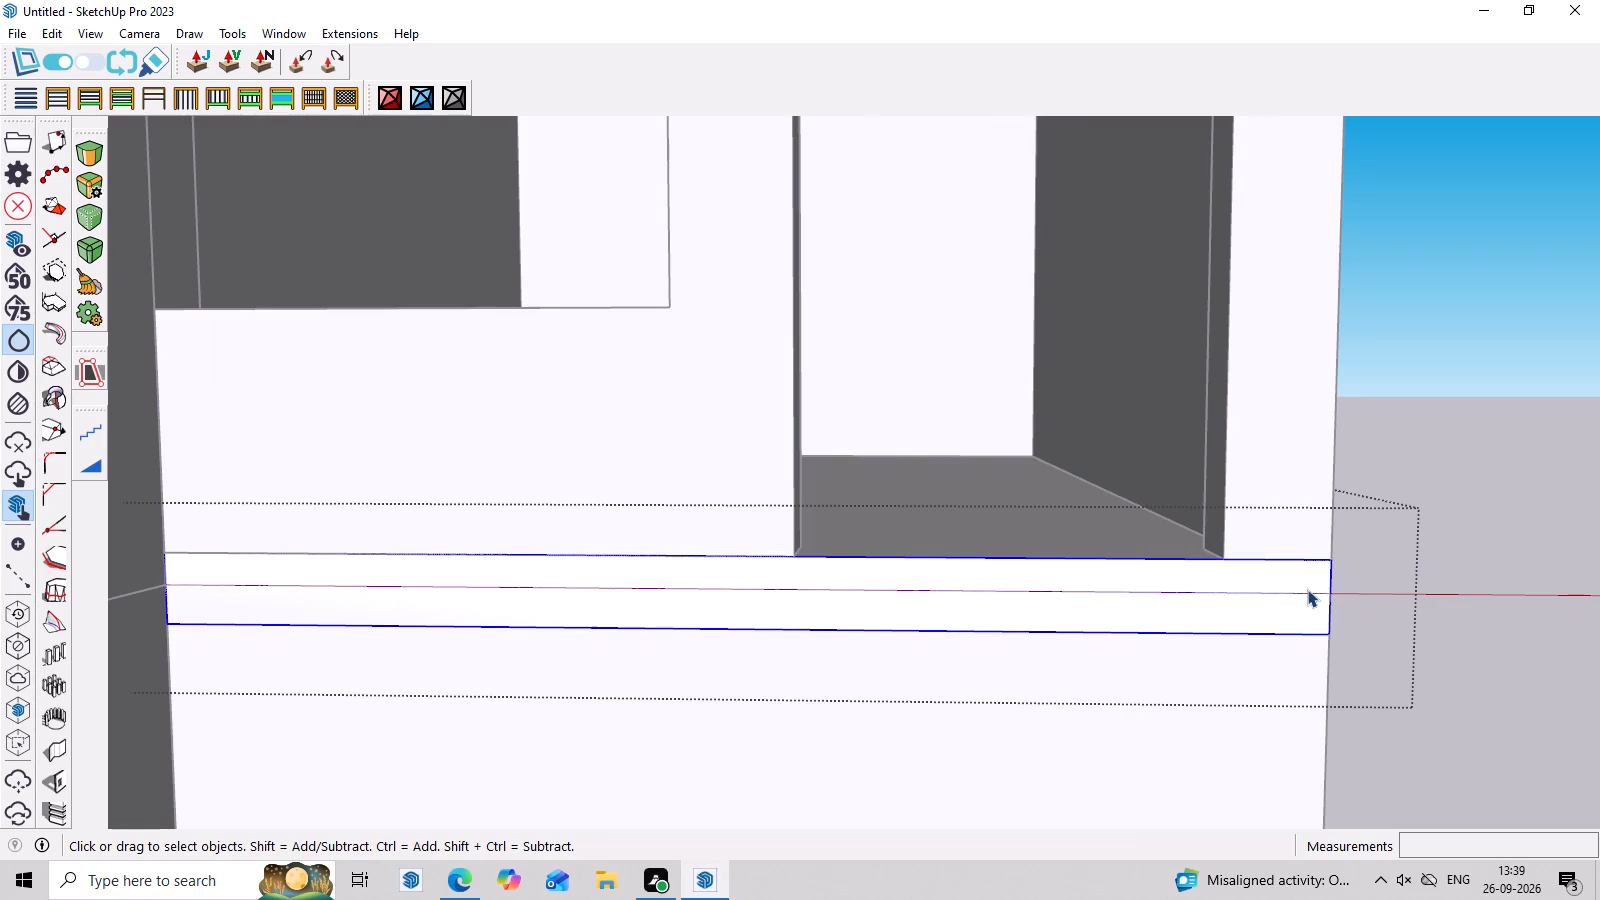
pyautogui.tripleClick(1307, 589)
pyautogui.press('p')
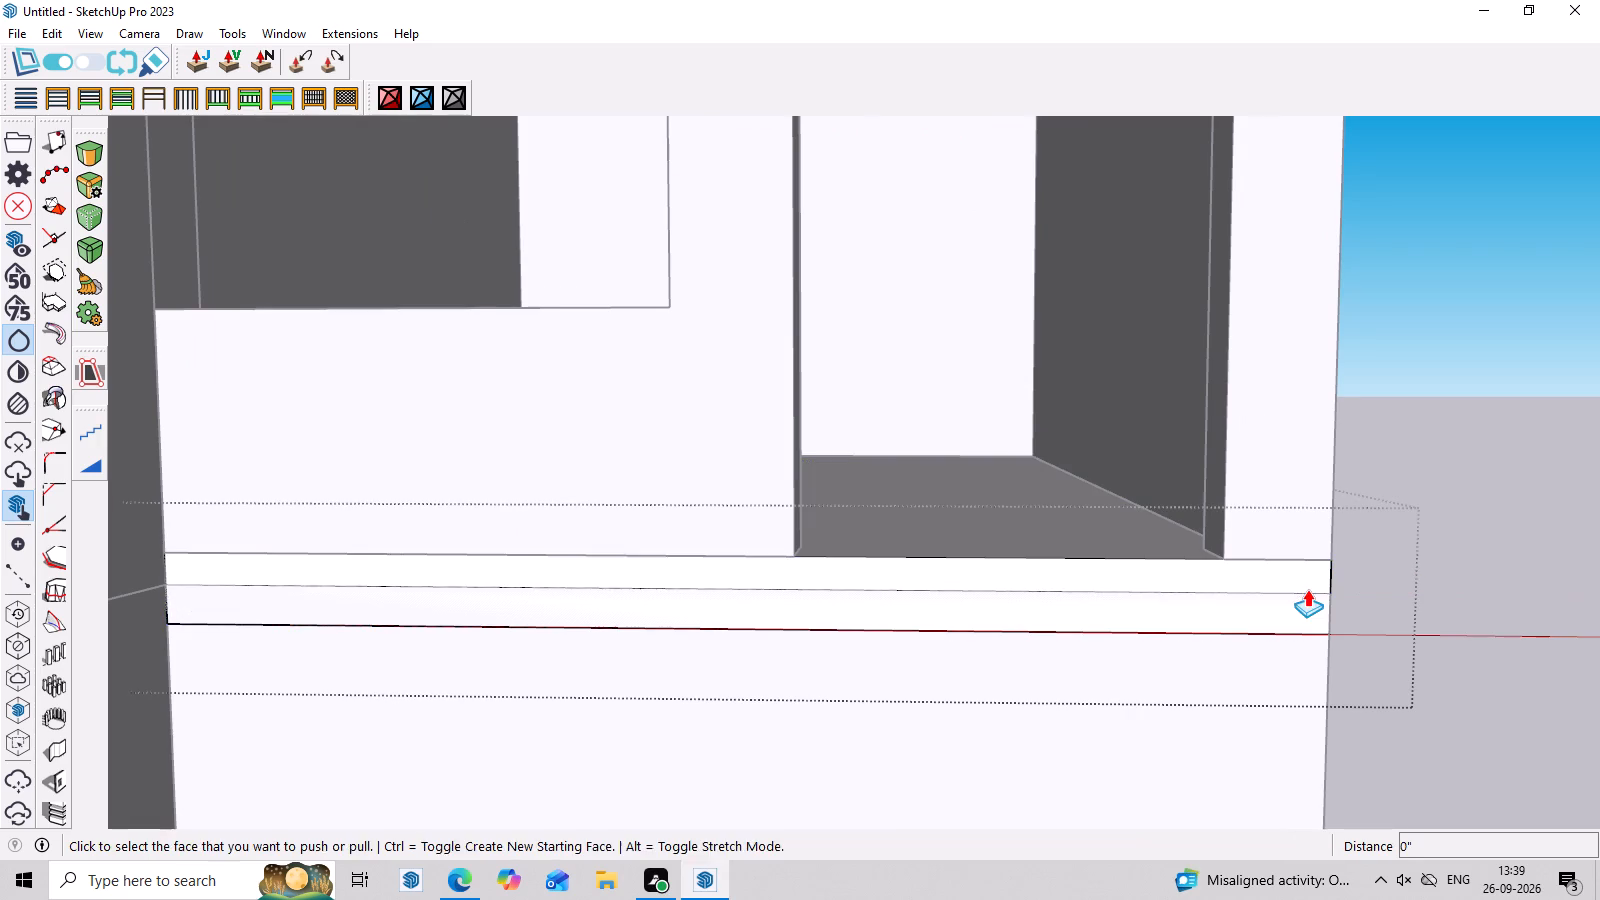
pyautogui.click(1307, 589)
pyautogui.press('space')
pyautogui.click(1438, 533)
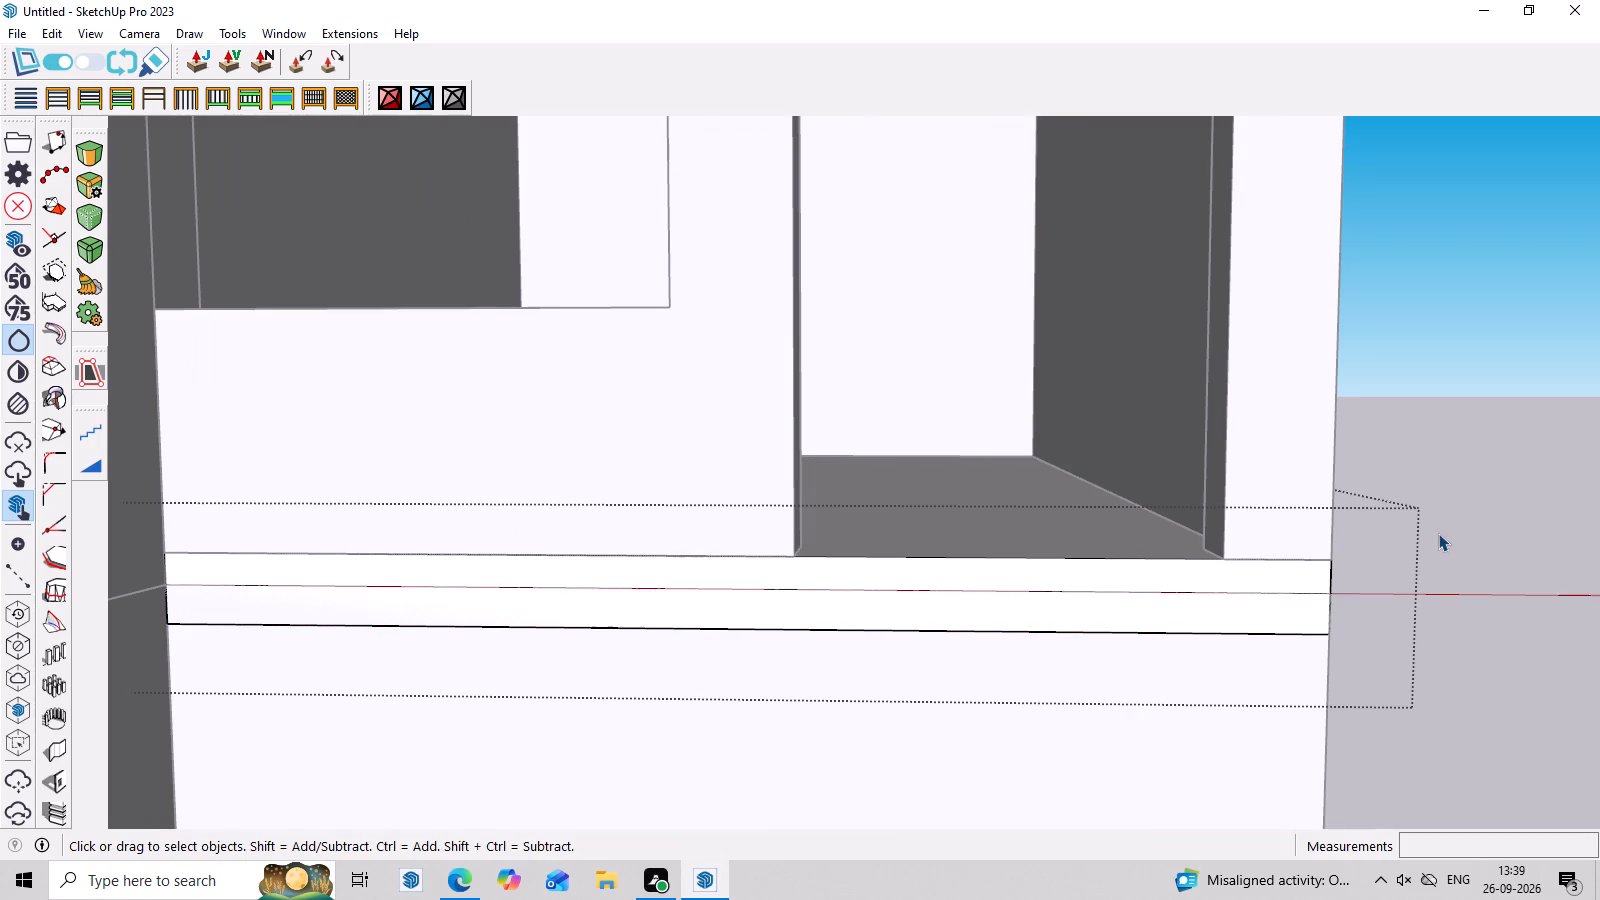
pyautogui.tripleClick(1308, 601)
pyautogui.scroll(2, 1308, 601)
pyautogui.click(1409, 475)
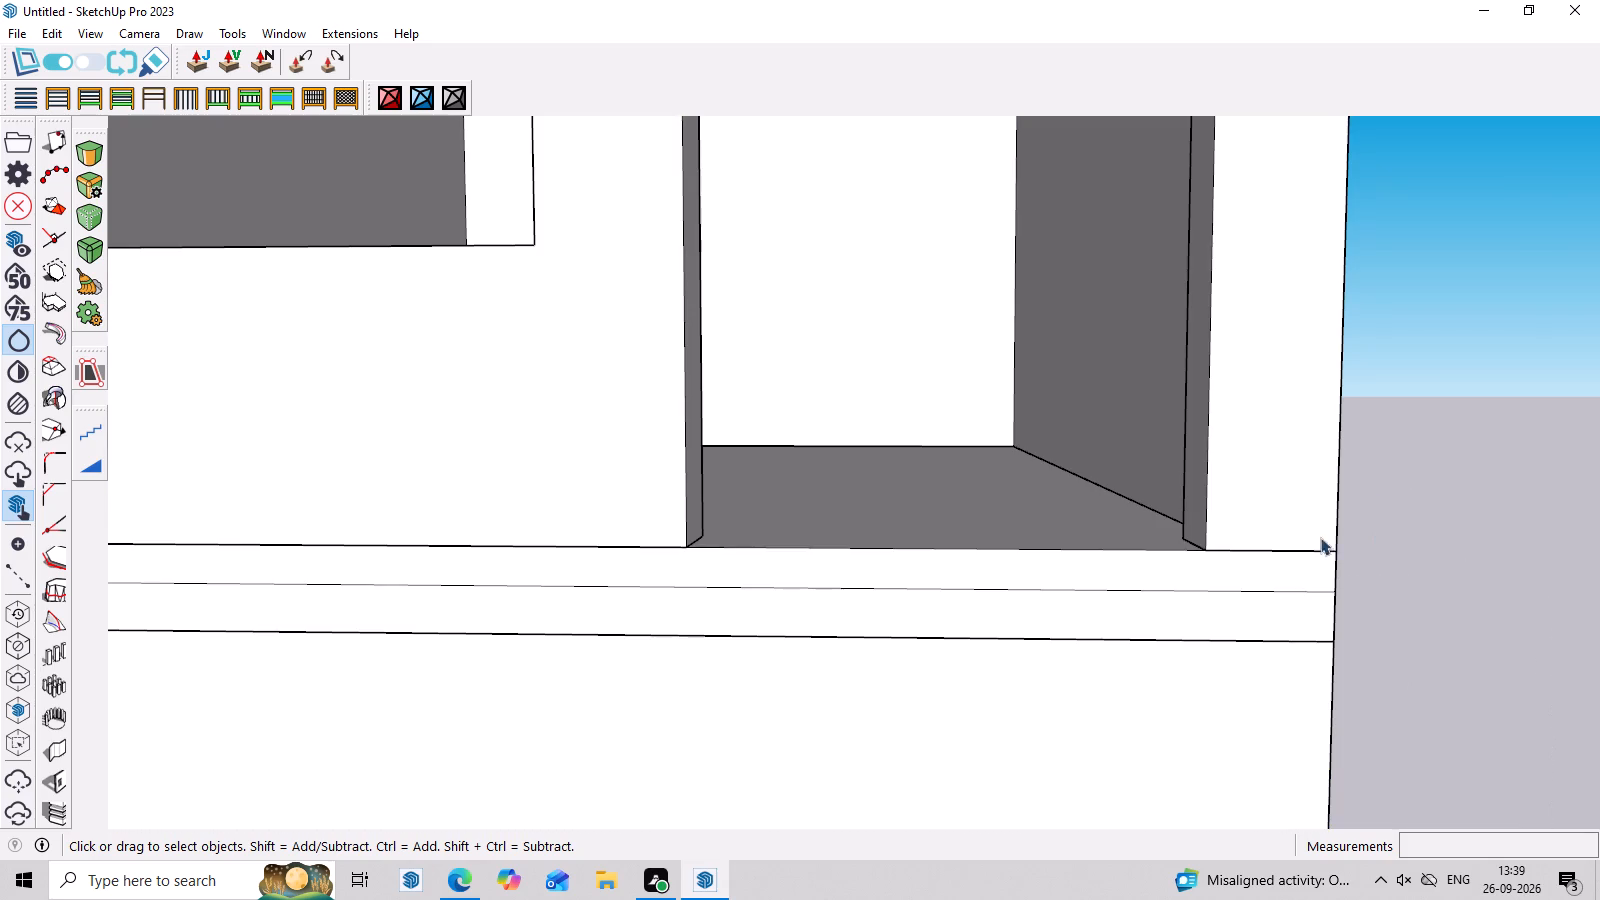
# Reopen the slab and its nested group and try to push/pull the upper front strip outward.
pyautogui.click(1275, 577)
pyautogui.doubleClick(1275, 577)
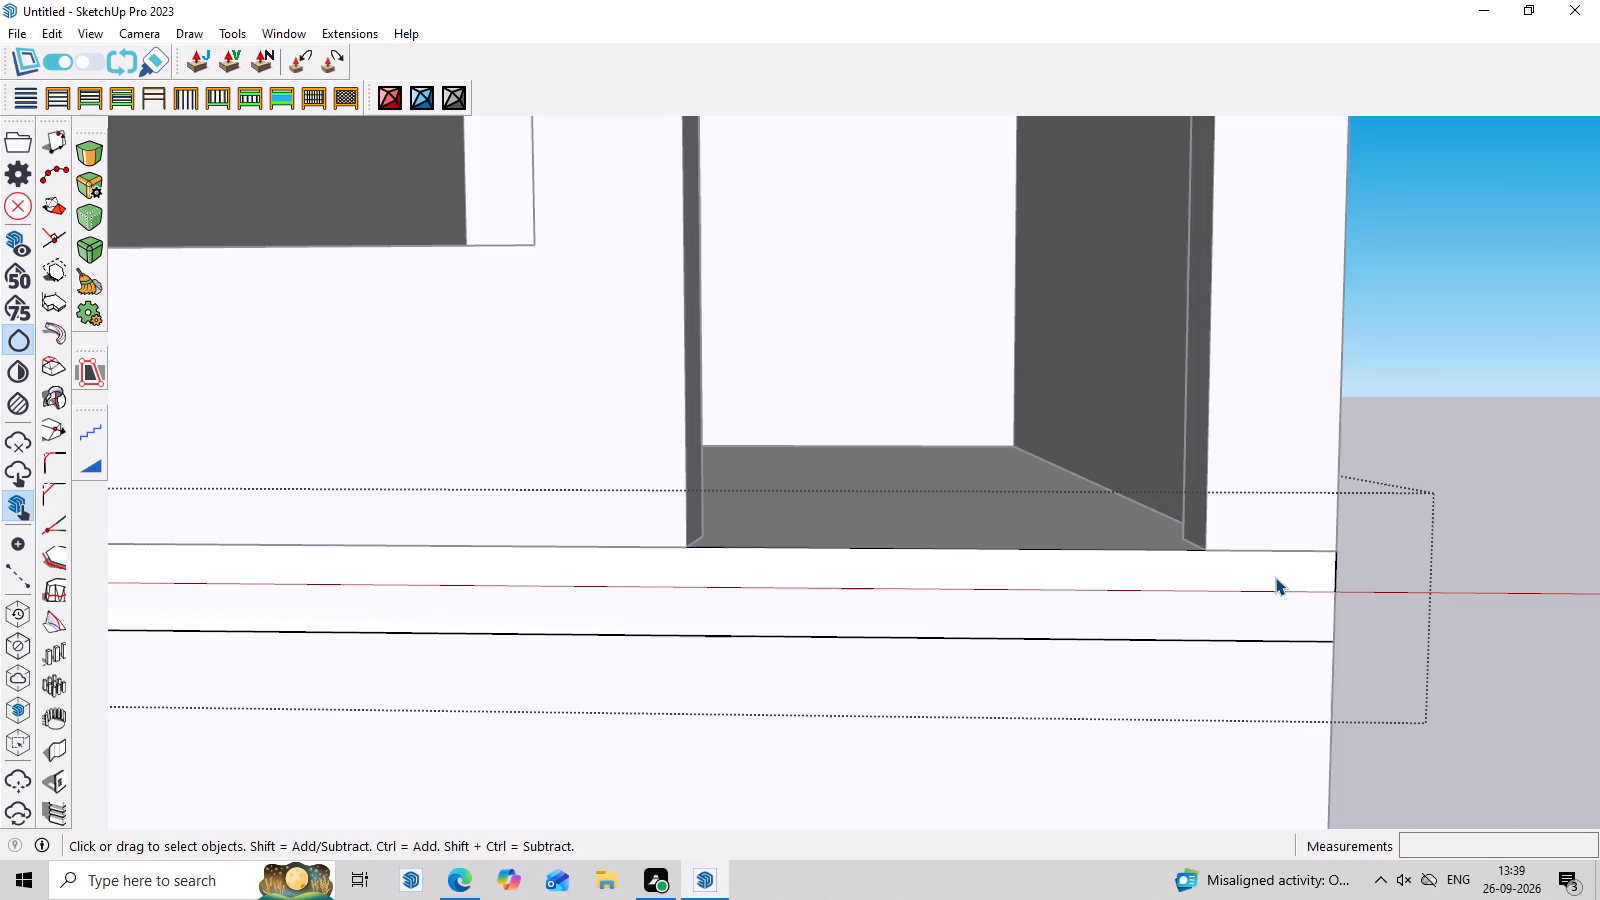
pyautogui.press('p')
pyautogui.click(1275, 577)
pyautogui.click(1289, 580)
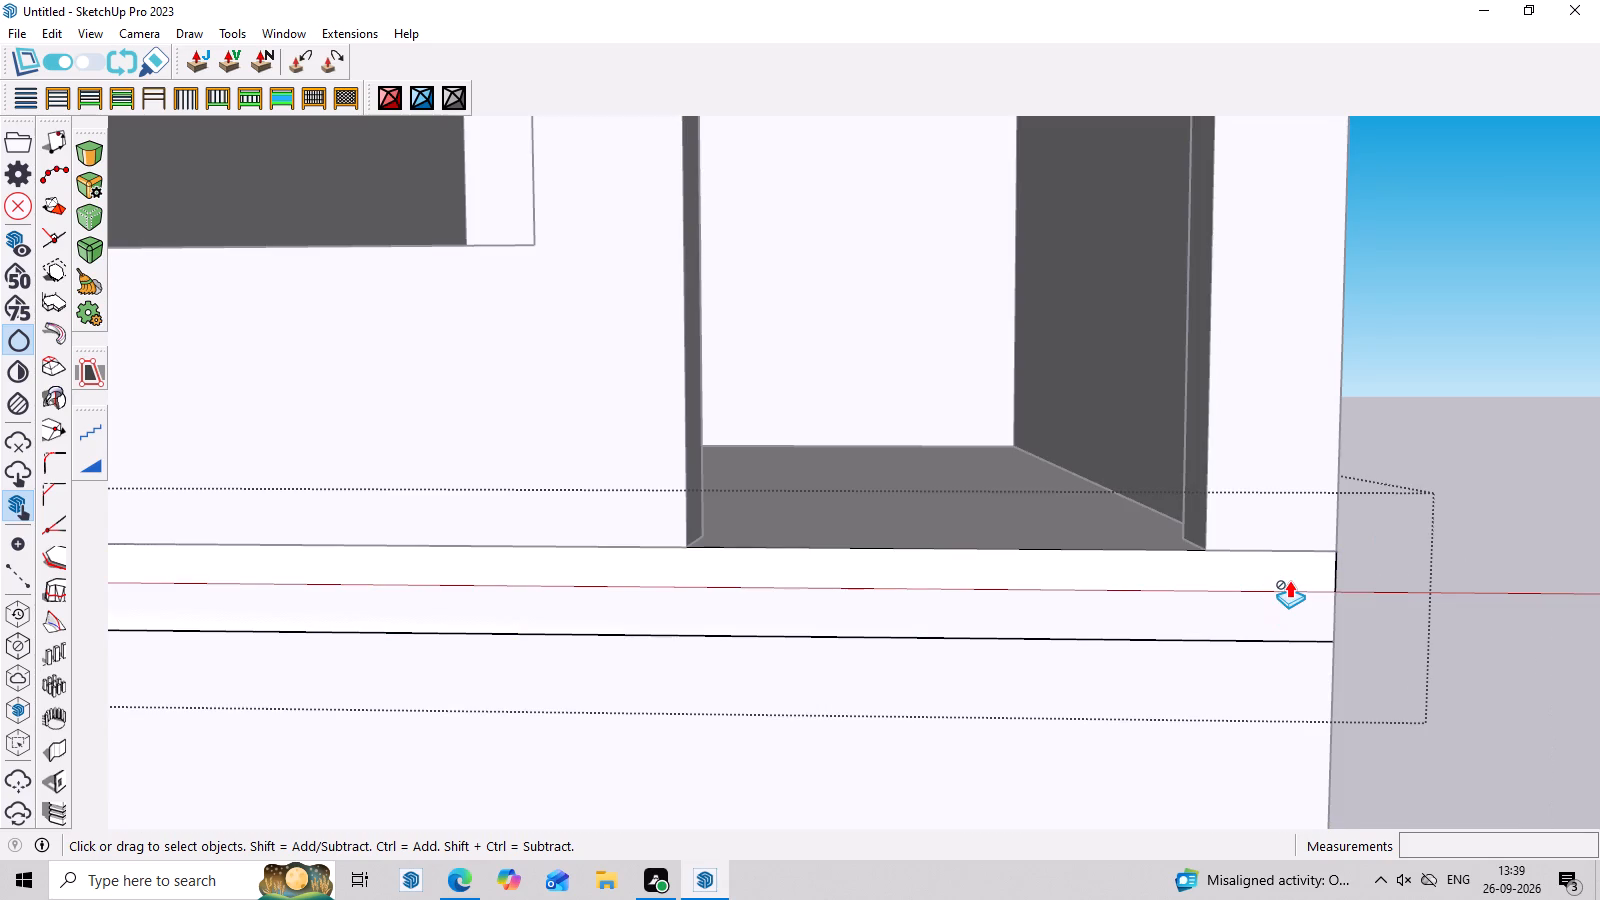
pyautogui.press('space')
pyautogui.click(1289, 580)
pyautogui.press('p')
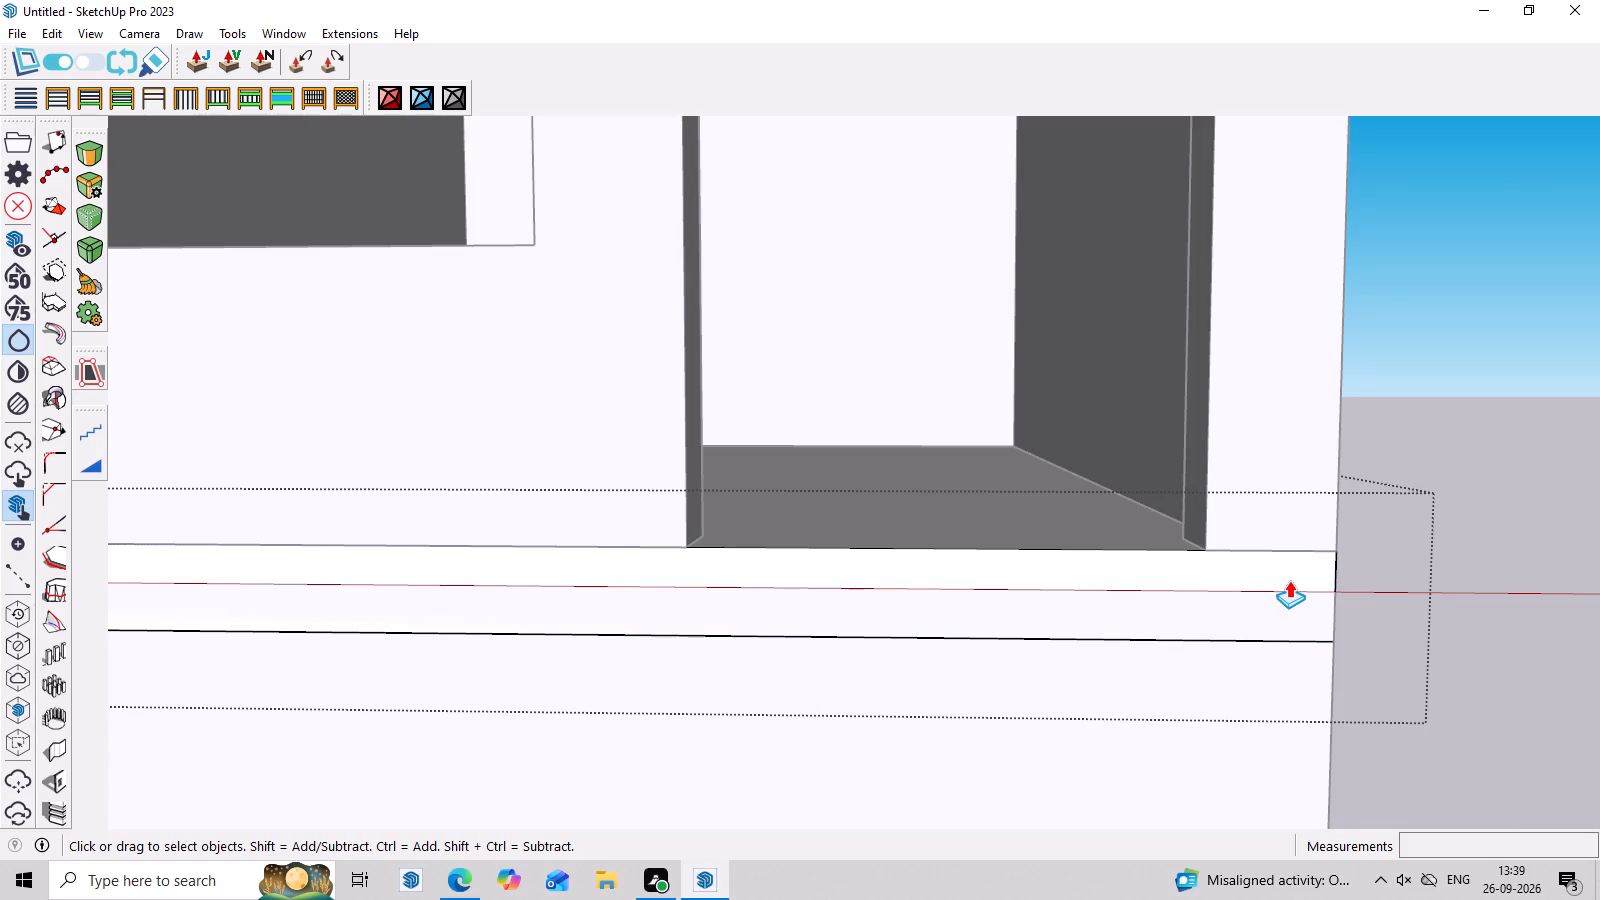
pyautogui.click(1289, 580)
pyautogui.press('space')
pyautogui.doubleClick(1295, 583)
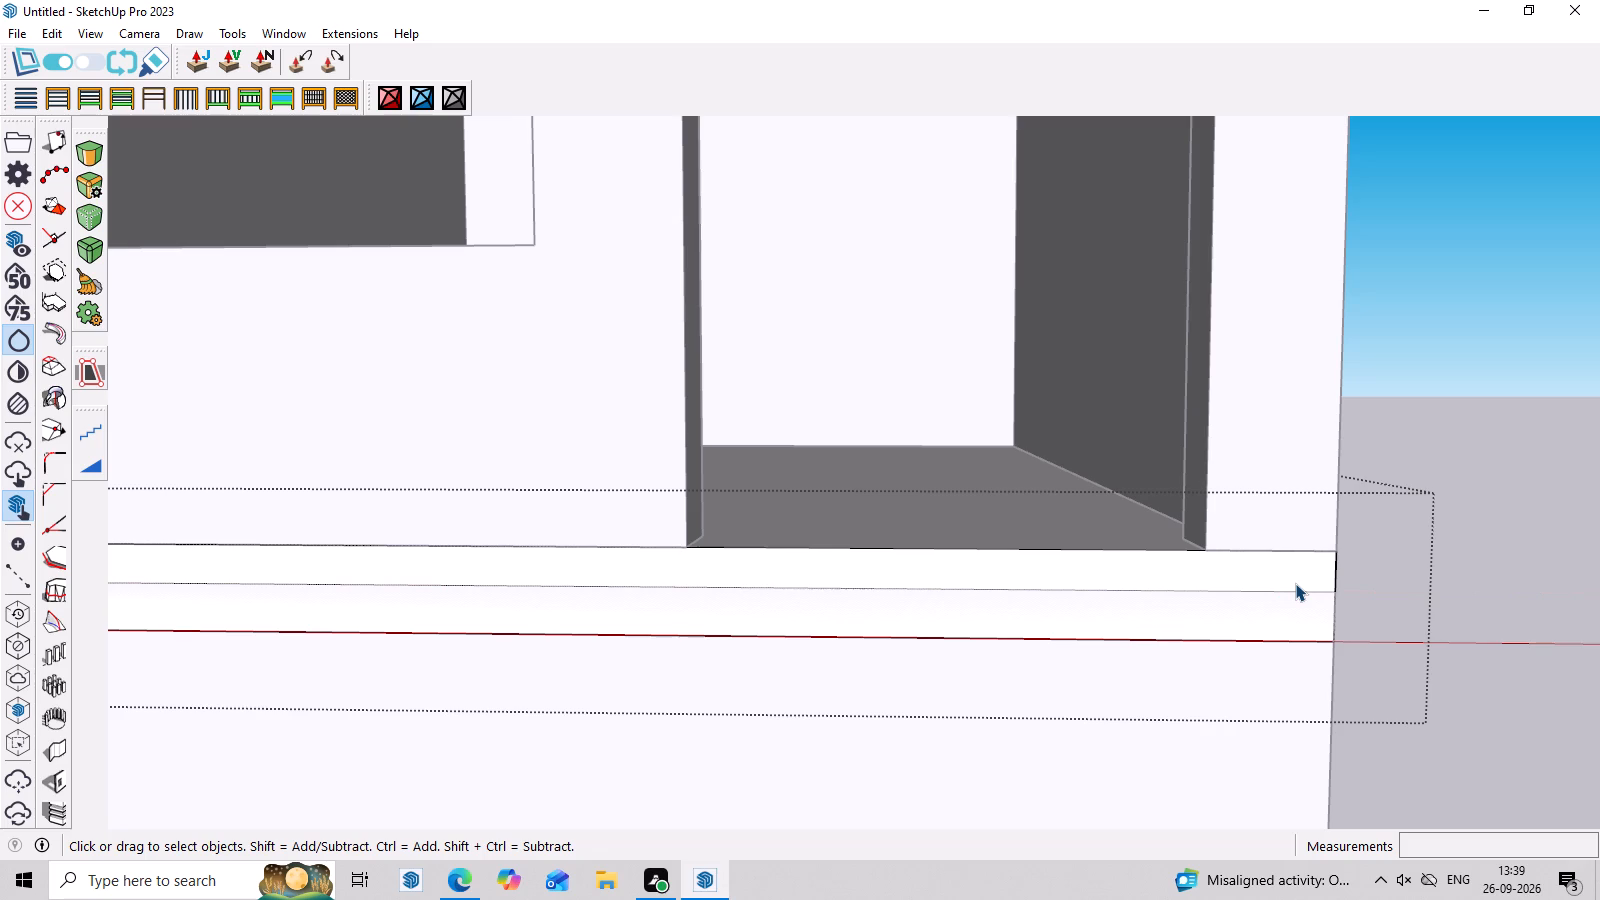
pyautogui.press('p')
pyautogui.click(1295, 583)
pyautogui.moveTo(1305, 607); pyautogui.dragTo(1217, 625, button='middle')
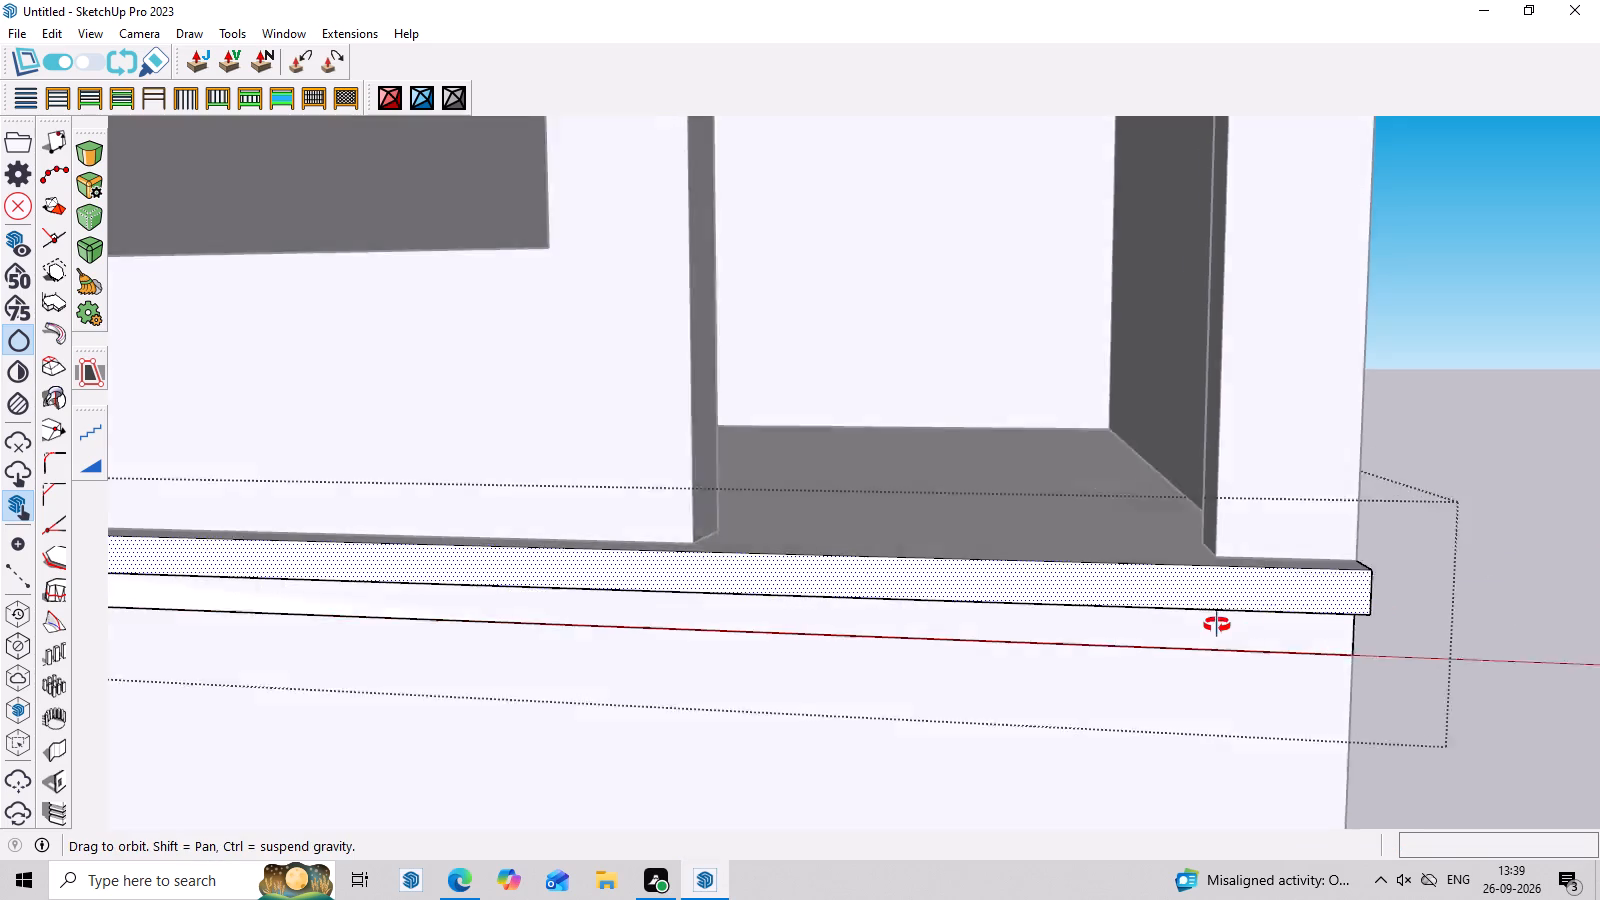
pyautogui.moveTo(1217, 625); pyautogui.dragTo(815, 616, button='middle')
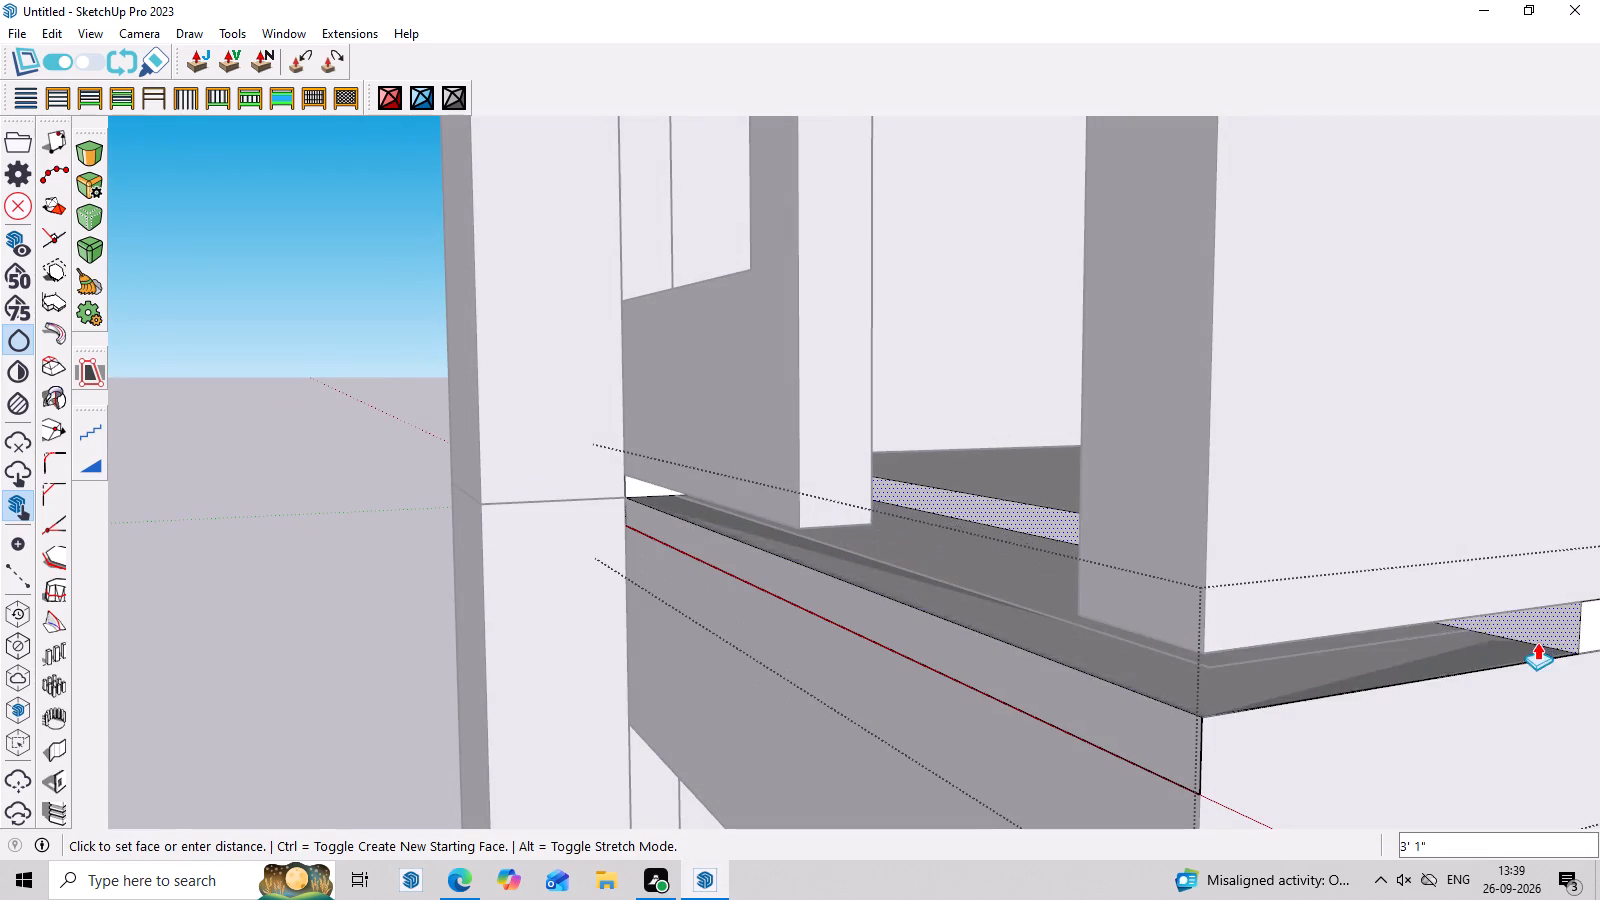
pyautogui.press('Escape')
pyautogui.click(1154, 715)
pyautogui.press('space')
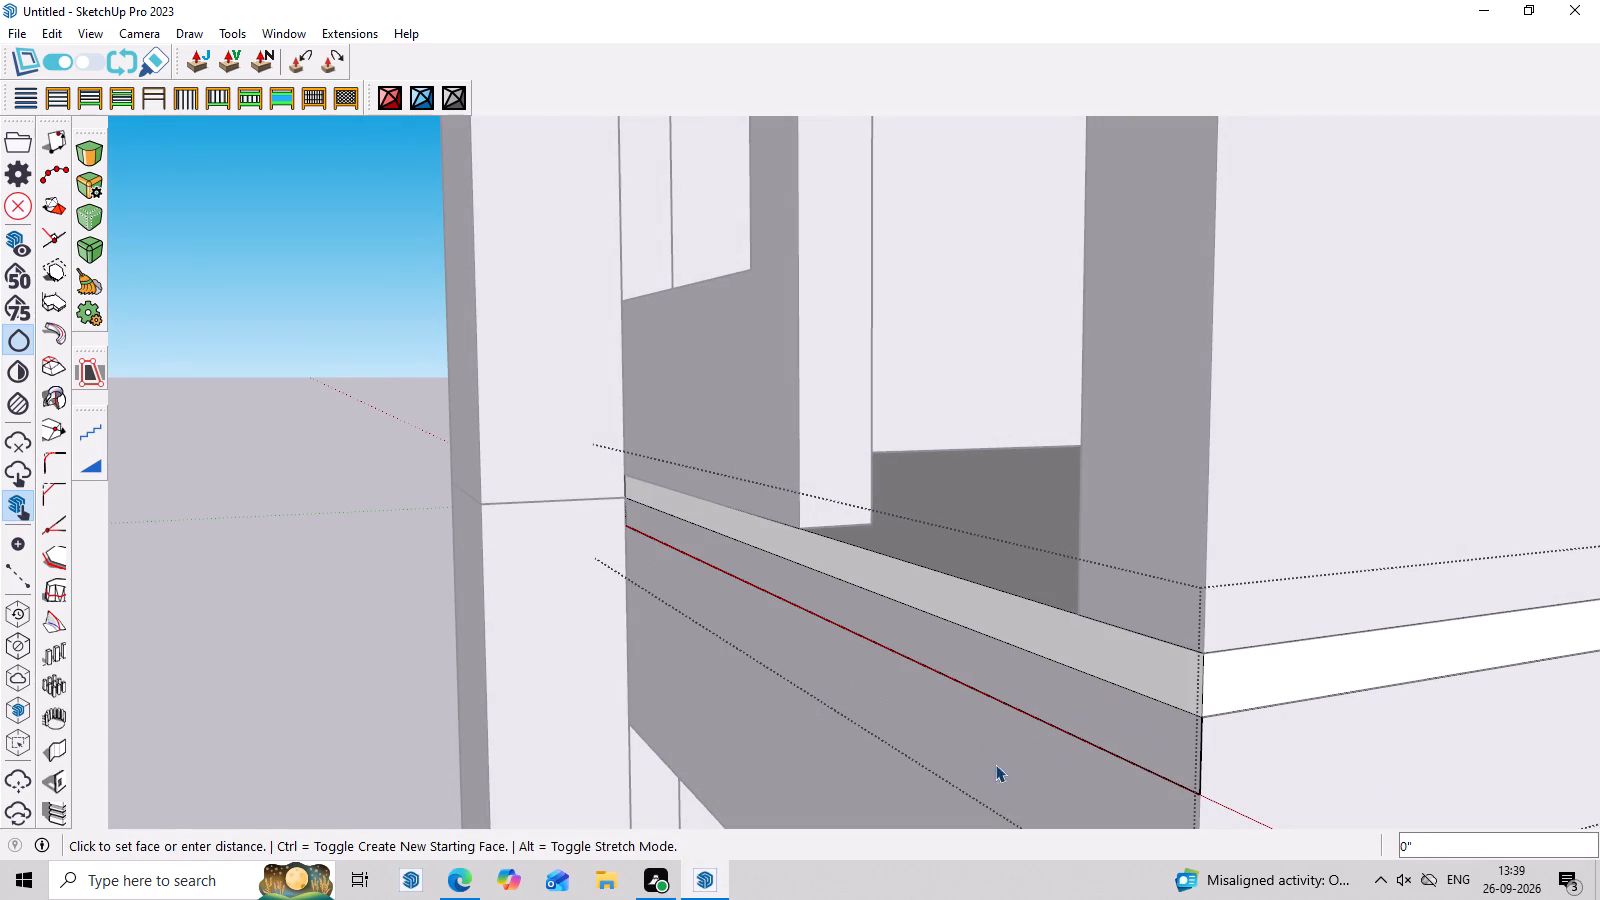
# Examine the slab's front band from the front and check how its strips and the lower wall are grouped.
pyautogui.moveTo(995, 764); pyautogui.dragTo(1448, 758, button='middle')
pyautogui.scroll(-10, 1422, 704)
pyautogui.moveTo(1393, 637); pyautogui.dragTo(1393, 635, button='middle')
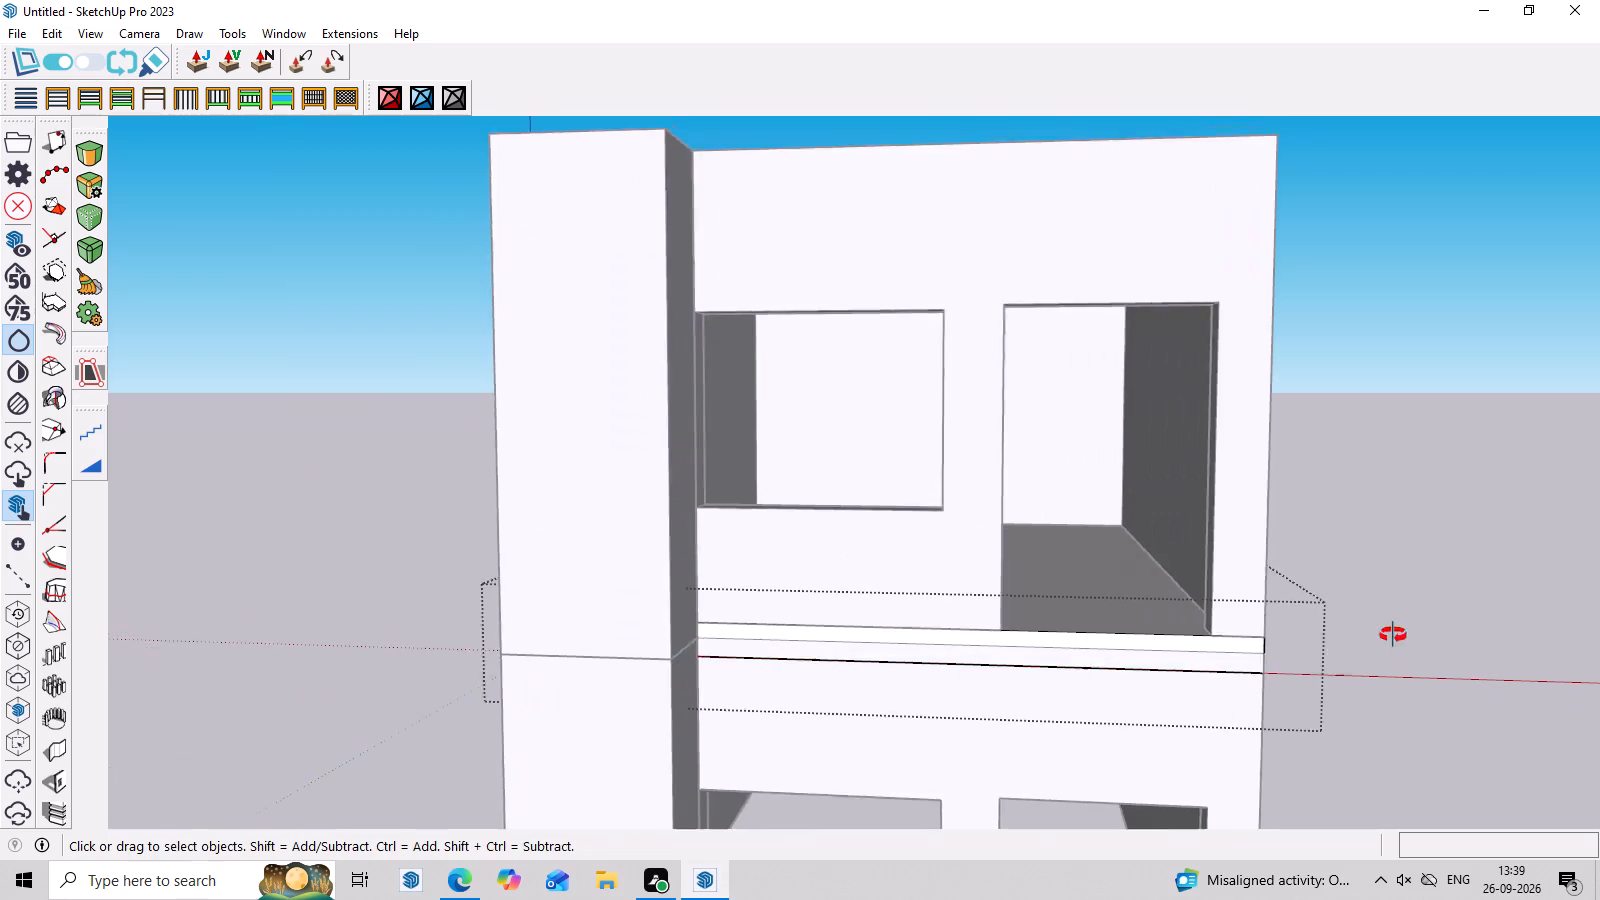
pyautogui.moveTo(1393, 635); pyautogui.dragTo(1395, 600, button='middle')
pyautogui.press('space')
pyautogui.click(1389, 519)
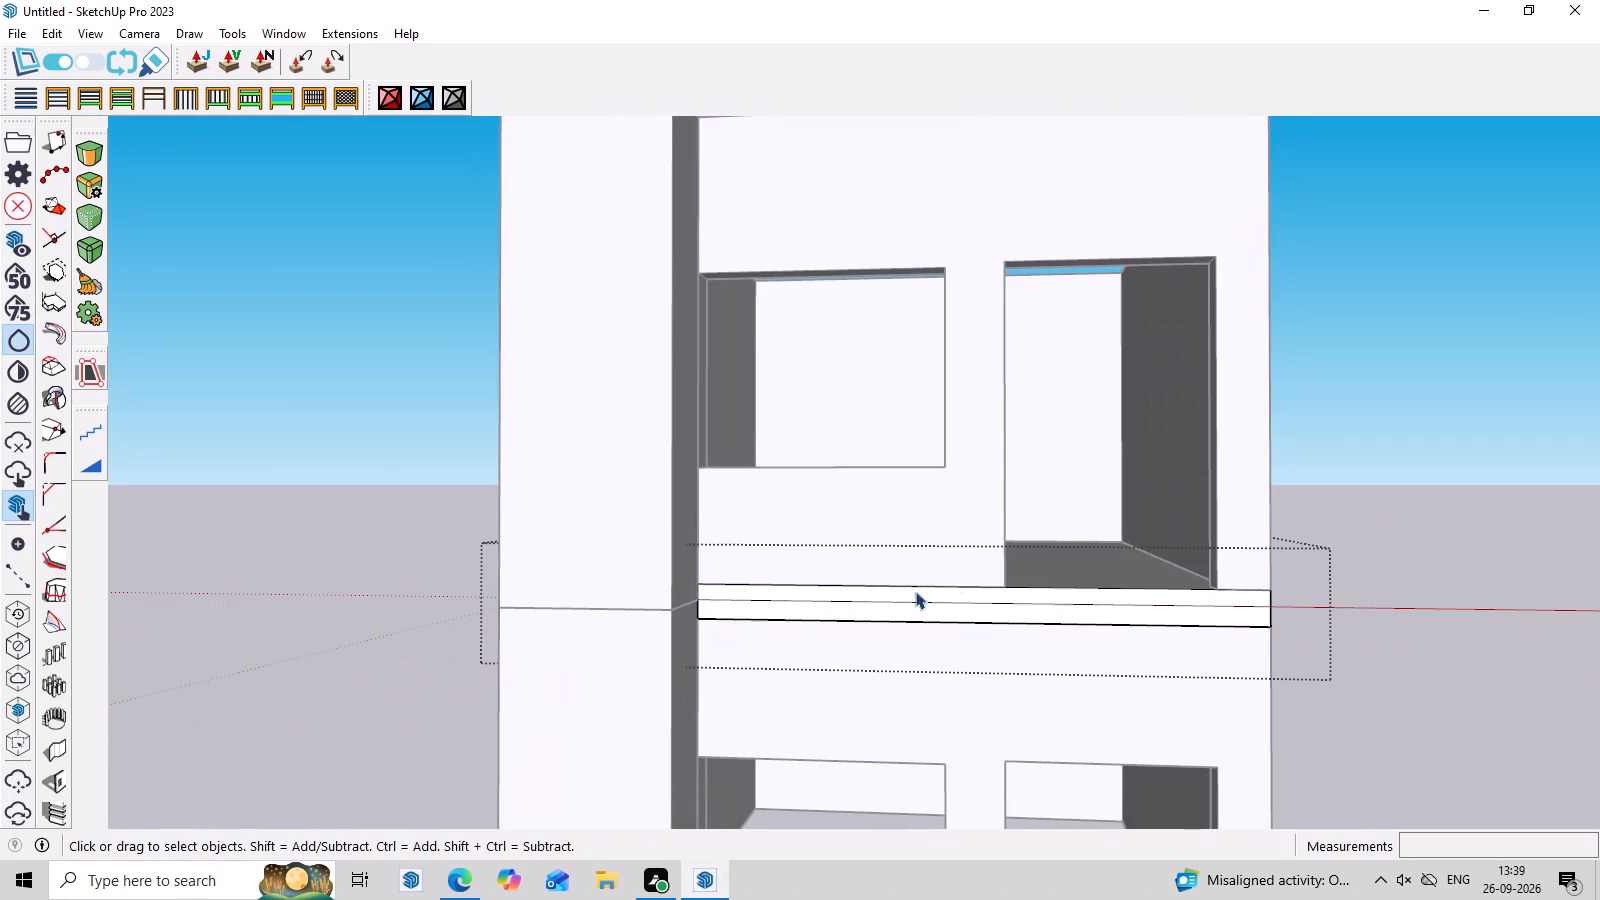
pyautogui.scroll(2, 794, 642)
pyautogui.click(787, 602)
pyautogui.doubleClick(787, 602)
pyautogui.tripleClick(787, 602)
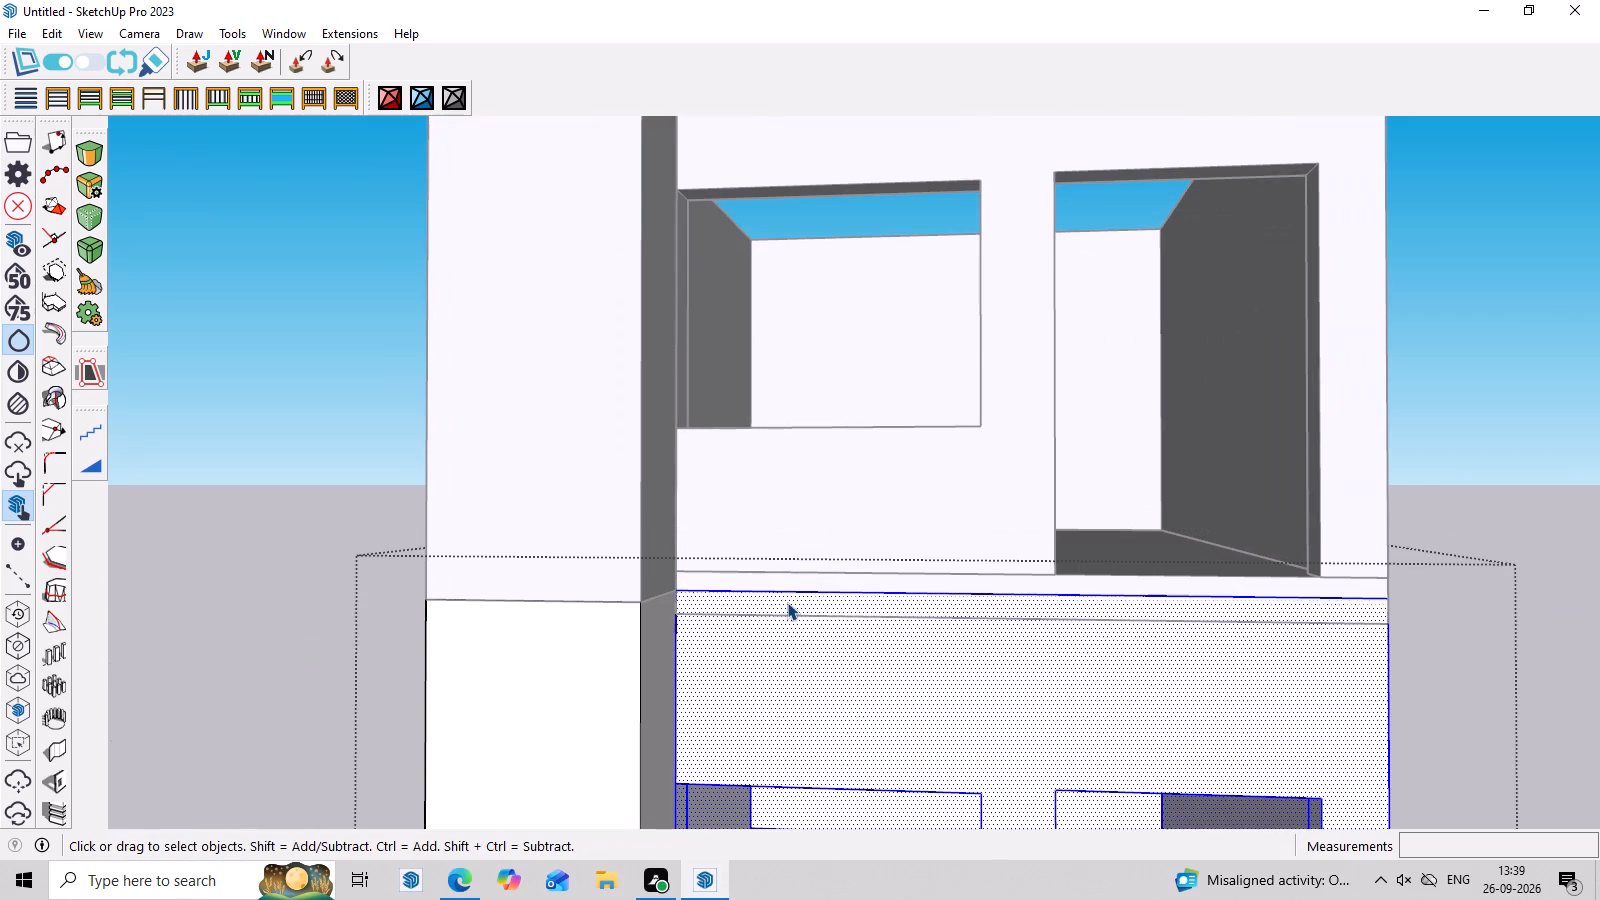
pyautogui.tripleClick(814, 585)
pyautogui.tripleClick(814, 585)
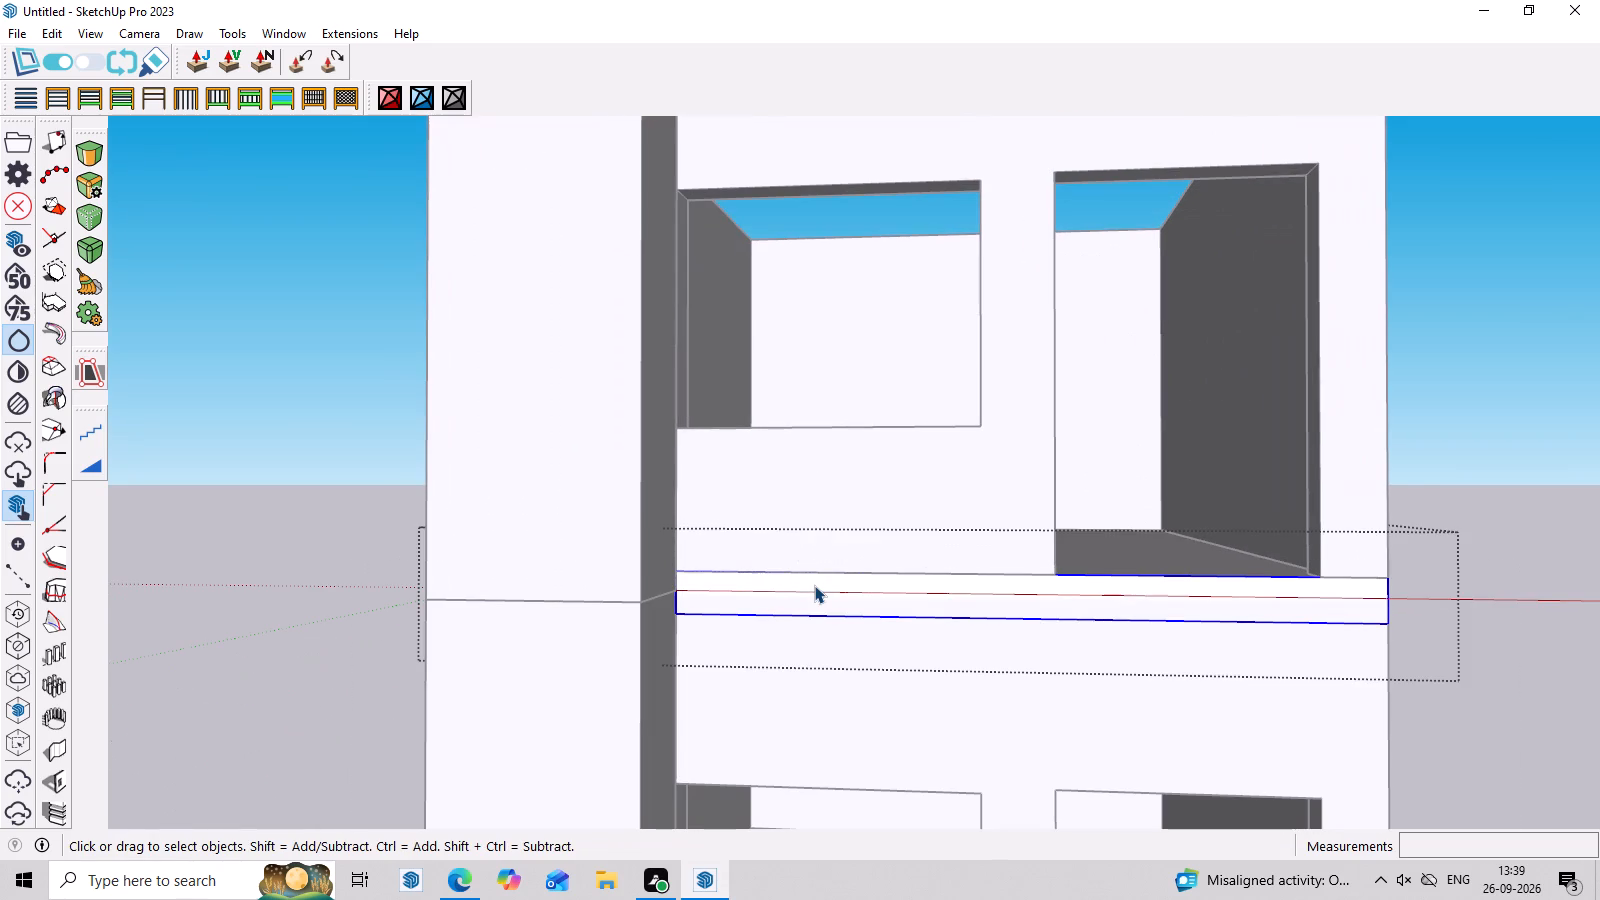
pyautogui.click(821, 602)
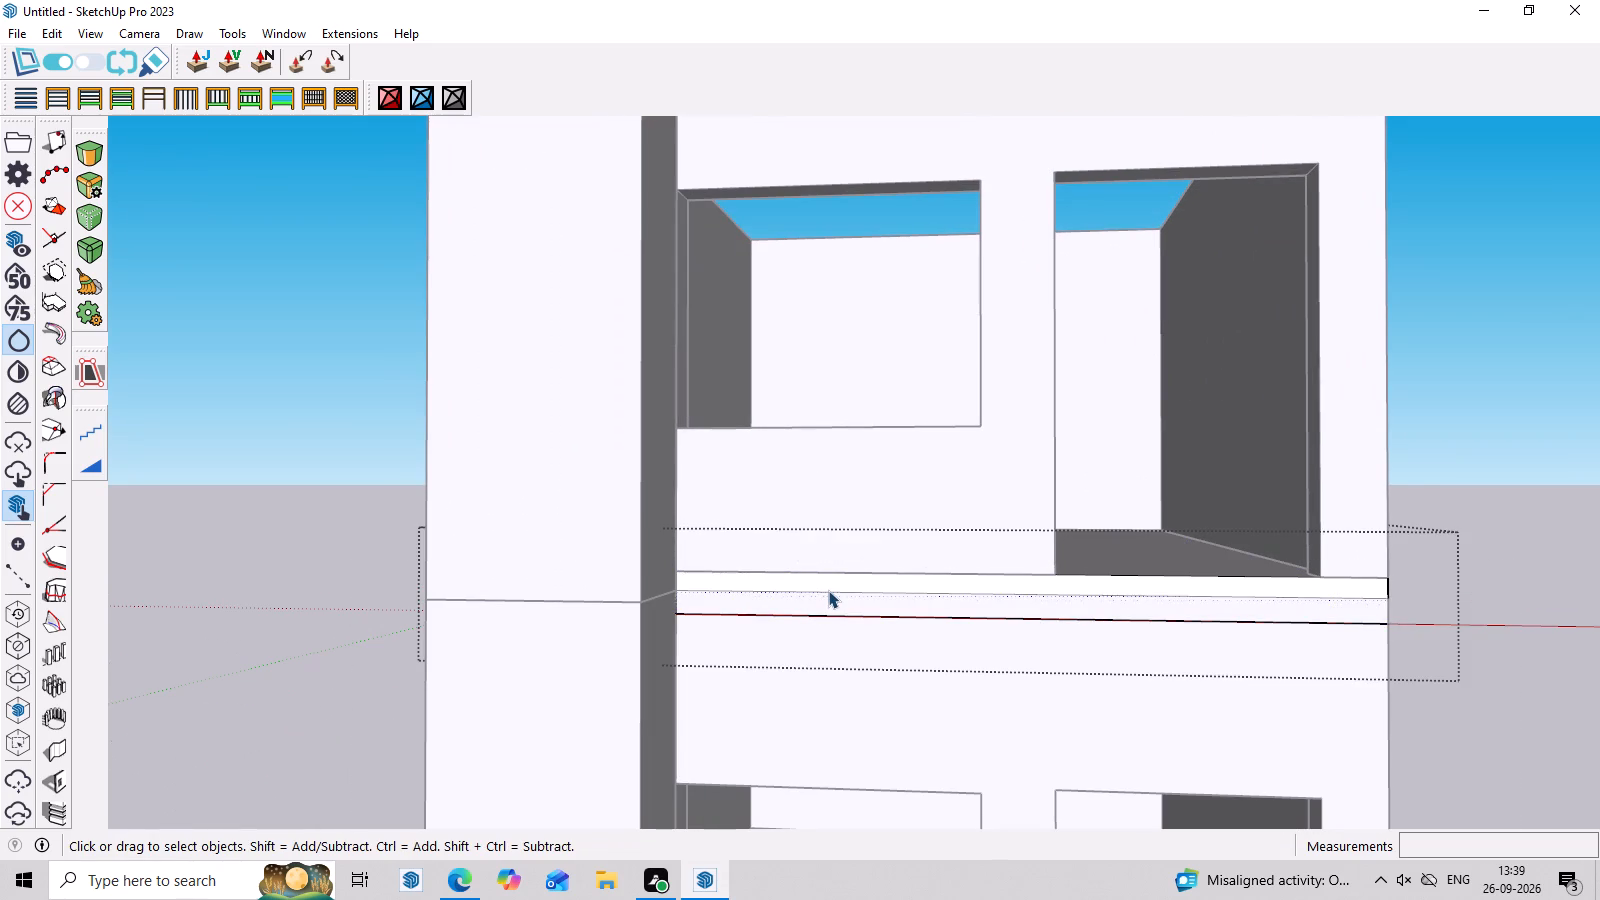
pyautogui.click(828, 590)
pyautogui.click(1525, 431)
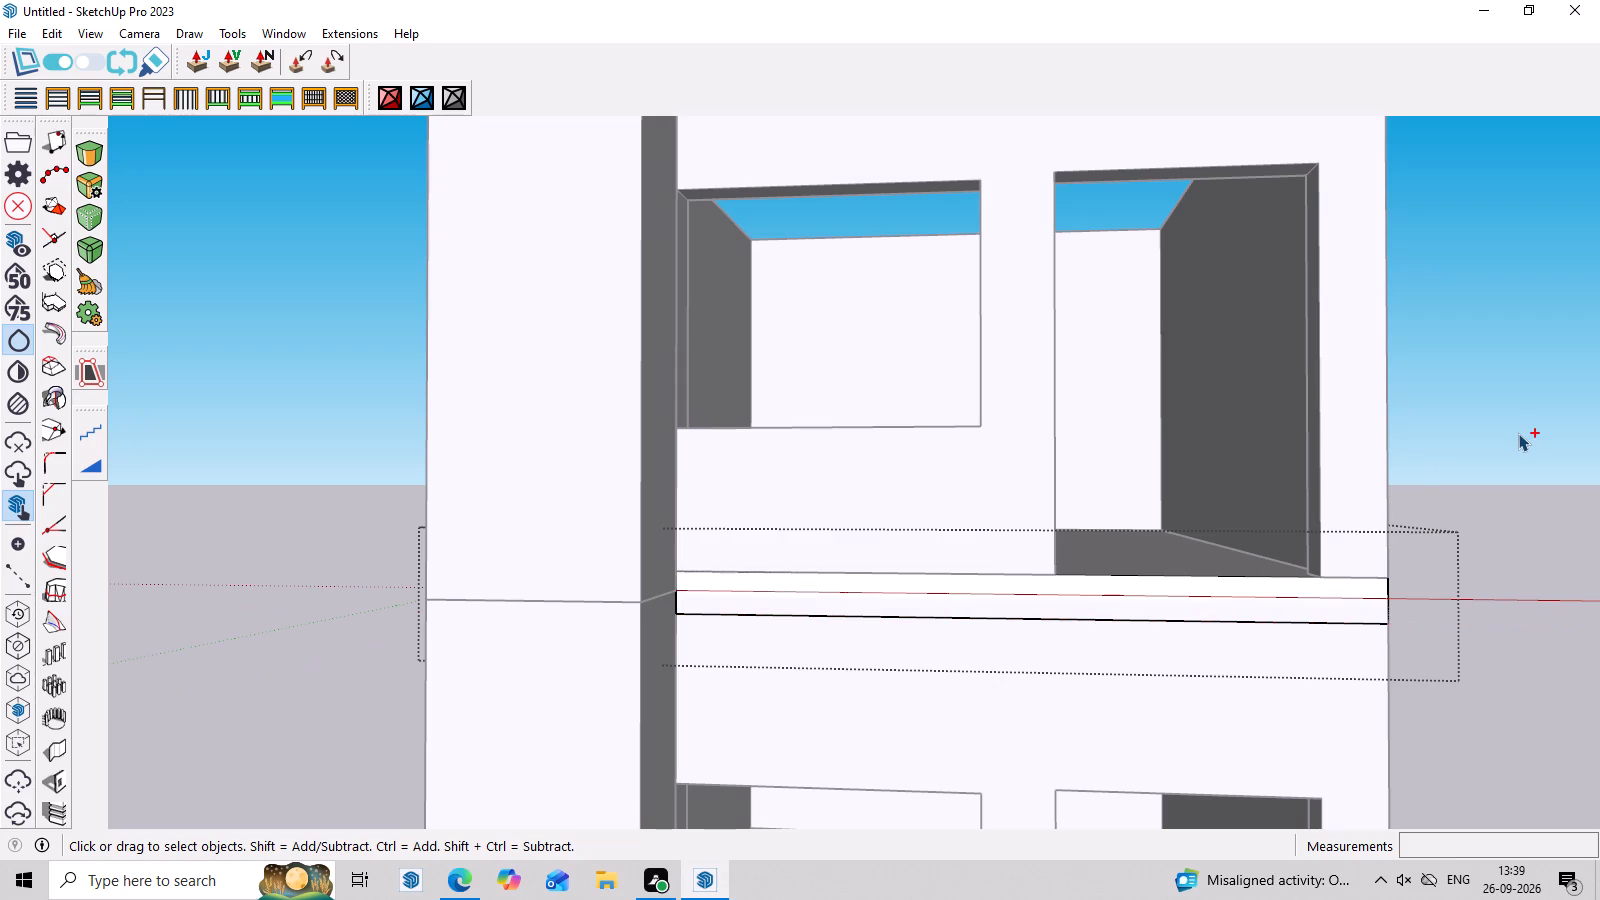
# Undo the recent edits and nested grouping of the slab's front band.
pyautogui.hotkey('ctrl', 'z')
pyautogui.hotkey('ctrl', 'z')
pyautogui.hotkey('ctrl', 'z')
pyautogui.hotkey('ctrl', 'z')
pyautogui.hotkey('ctrl', 'z')
pyautogui.hotkey('ctrl', 'z')
pyautogui.hotkey('ctrl', 'z')
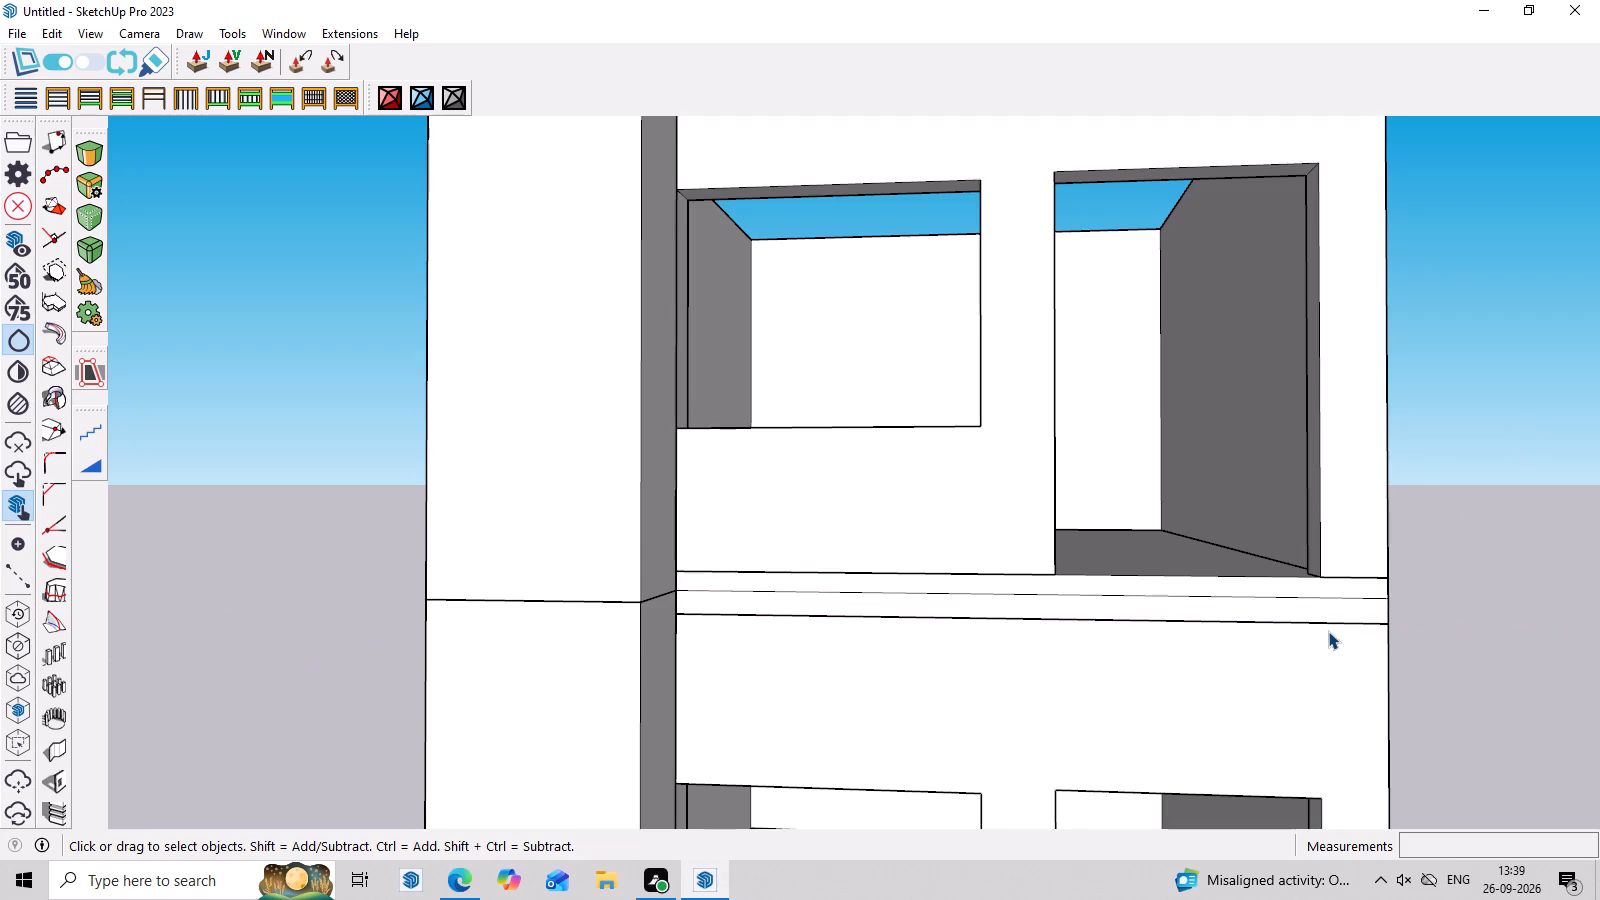
# Open the lower storey group and draw a rectangle about 11' 10" by 9" over the full front band at the slab.
pyautogui.tripleClick(1328, 631)
pyautogui.scroll(3, 1328, 631)
pyautogui.click(1476, 454)
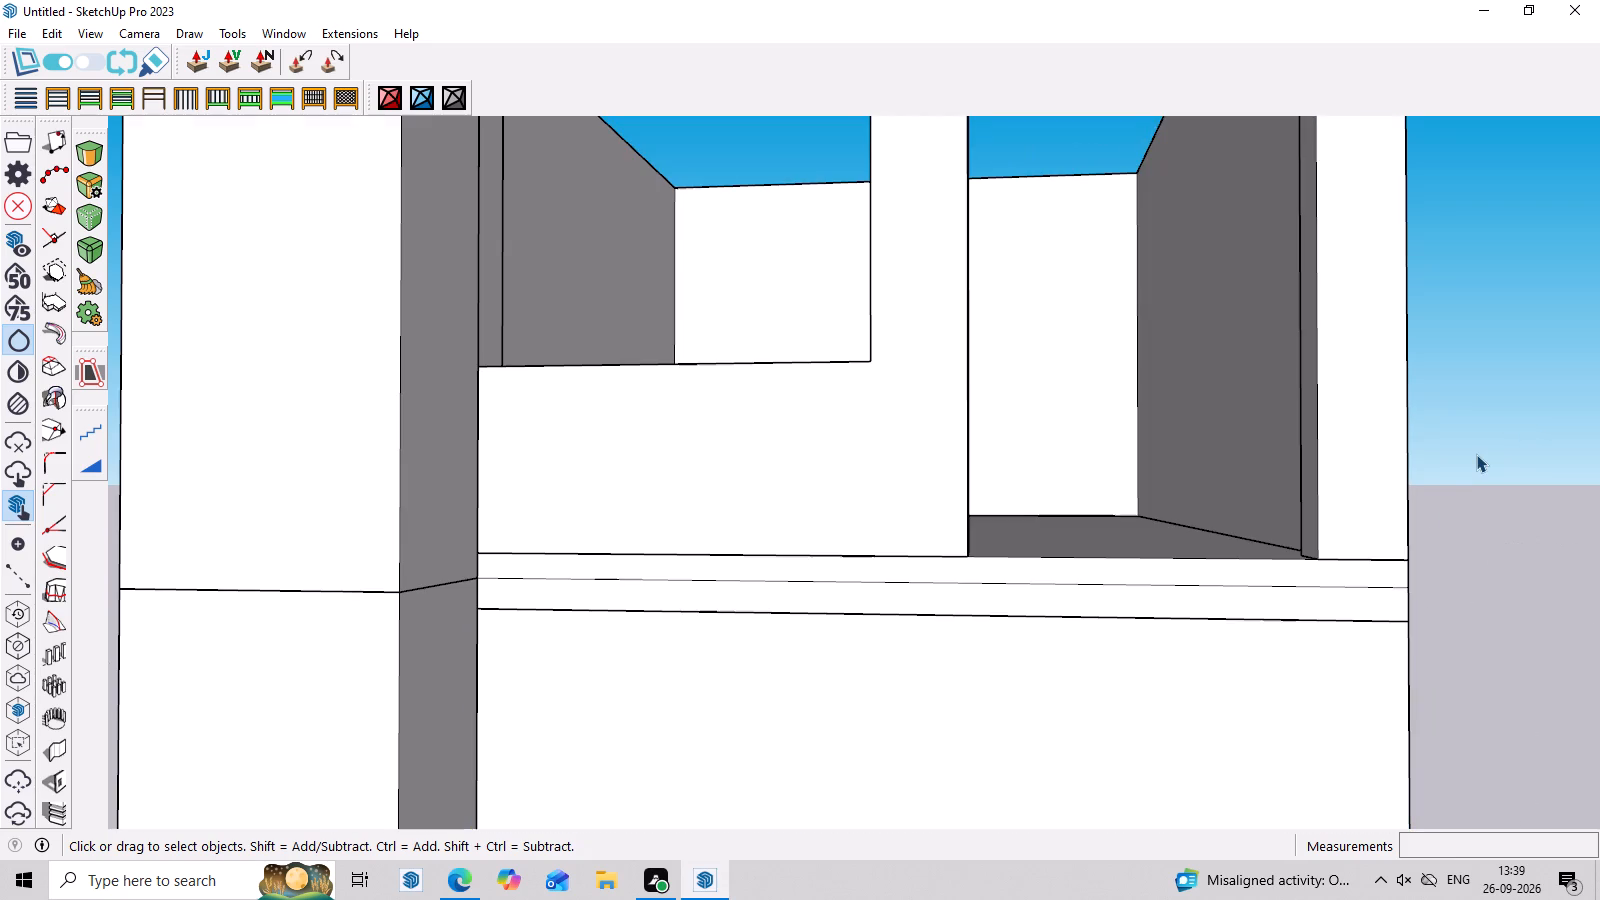
pyautogui.tripleClick(1286, 658)
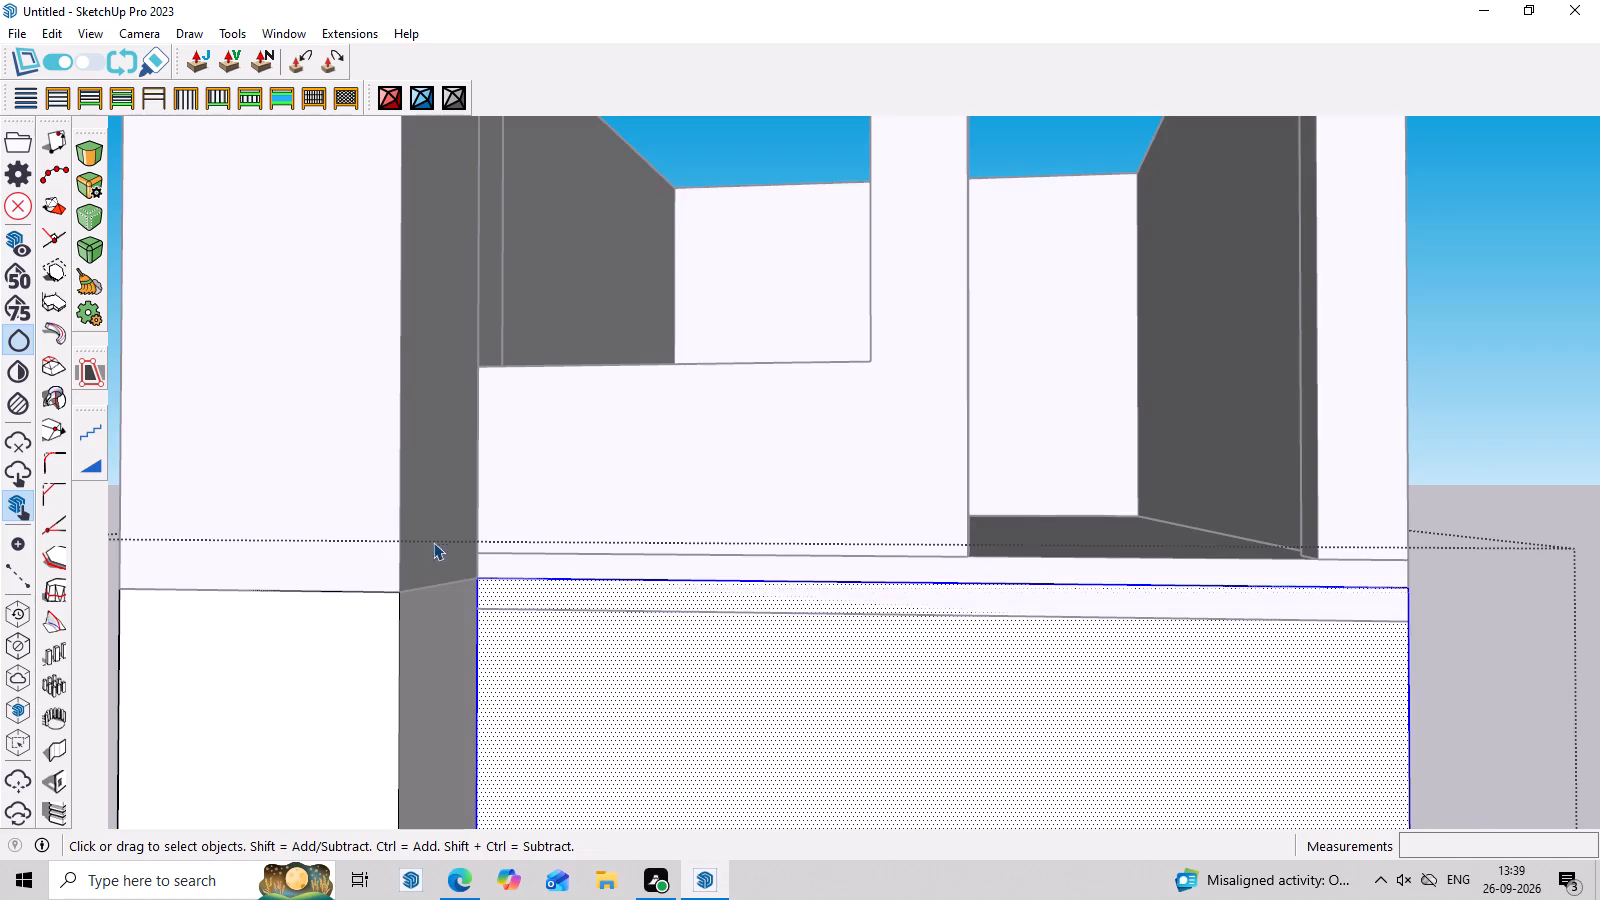
pyautogui.press('r')
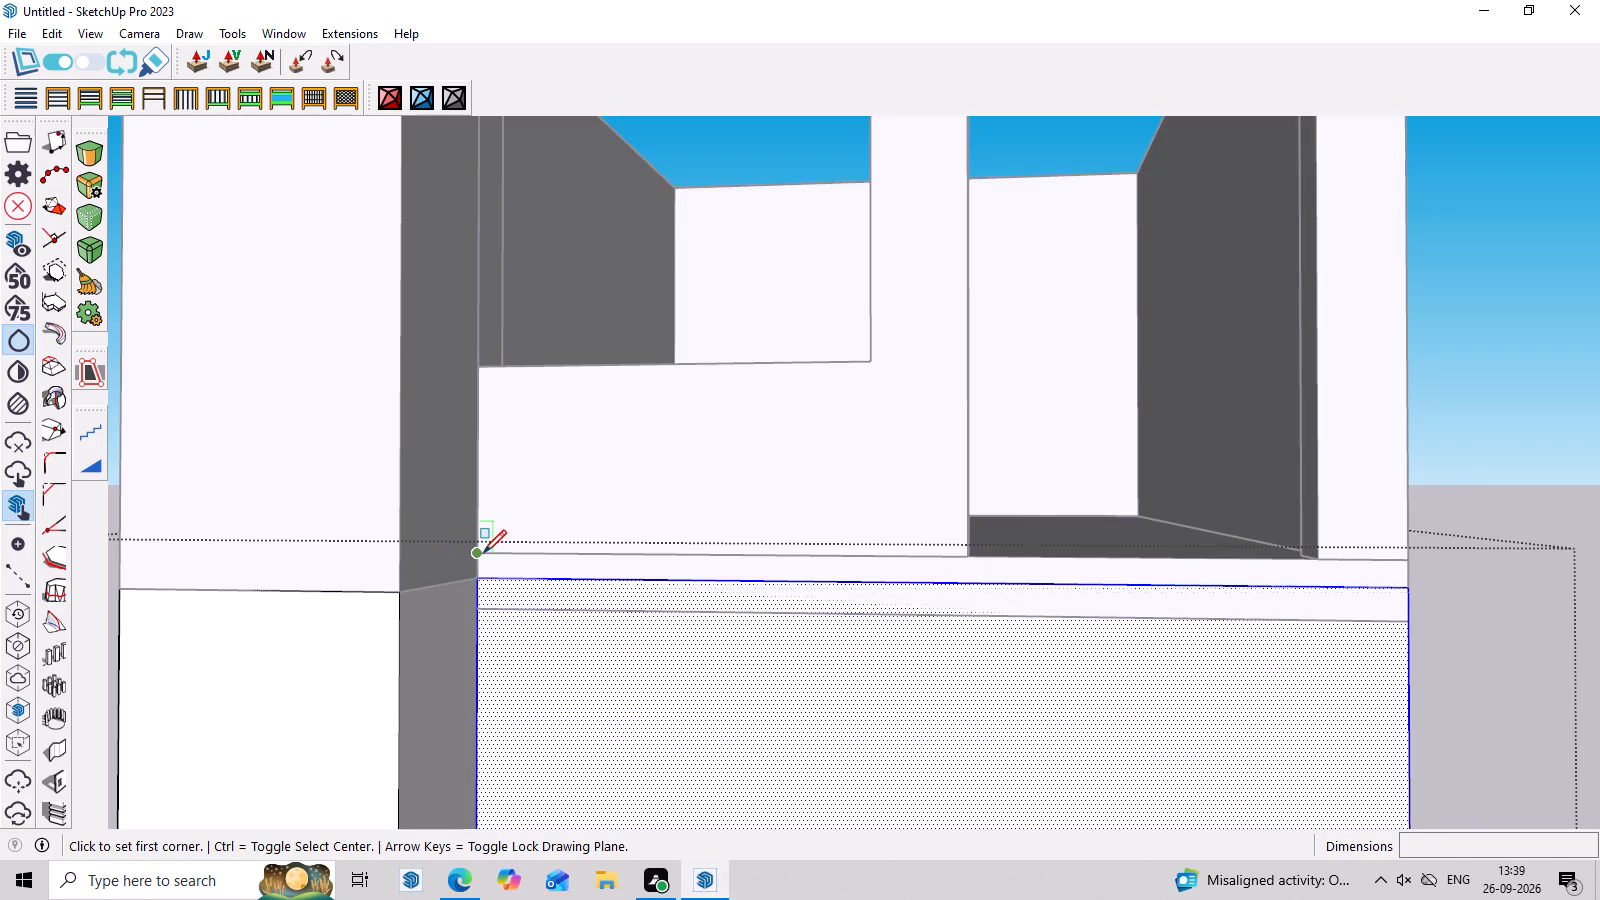
pyautogui.click(480, 553)
pyautogui.click(1407, 622)
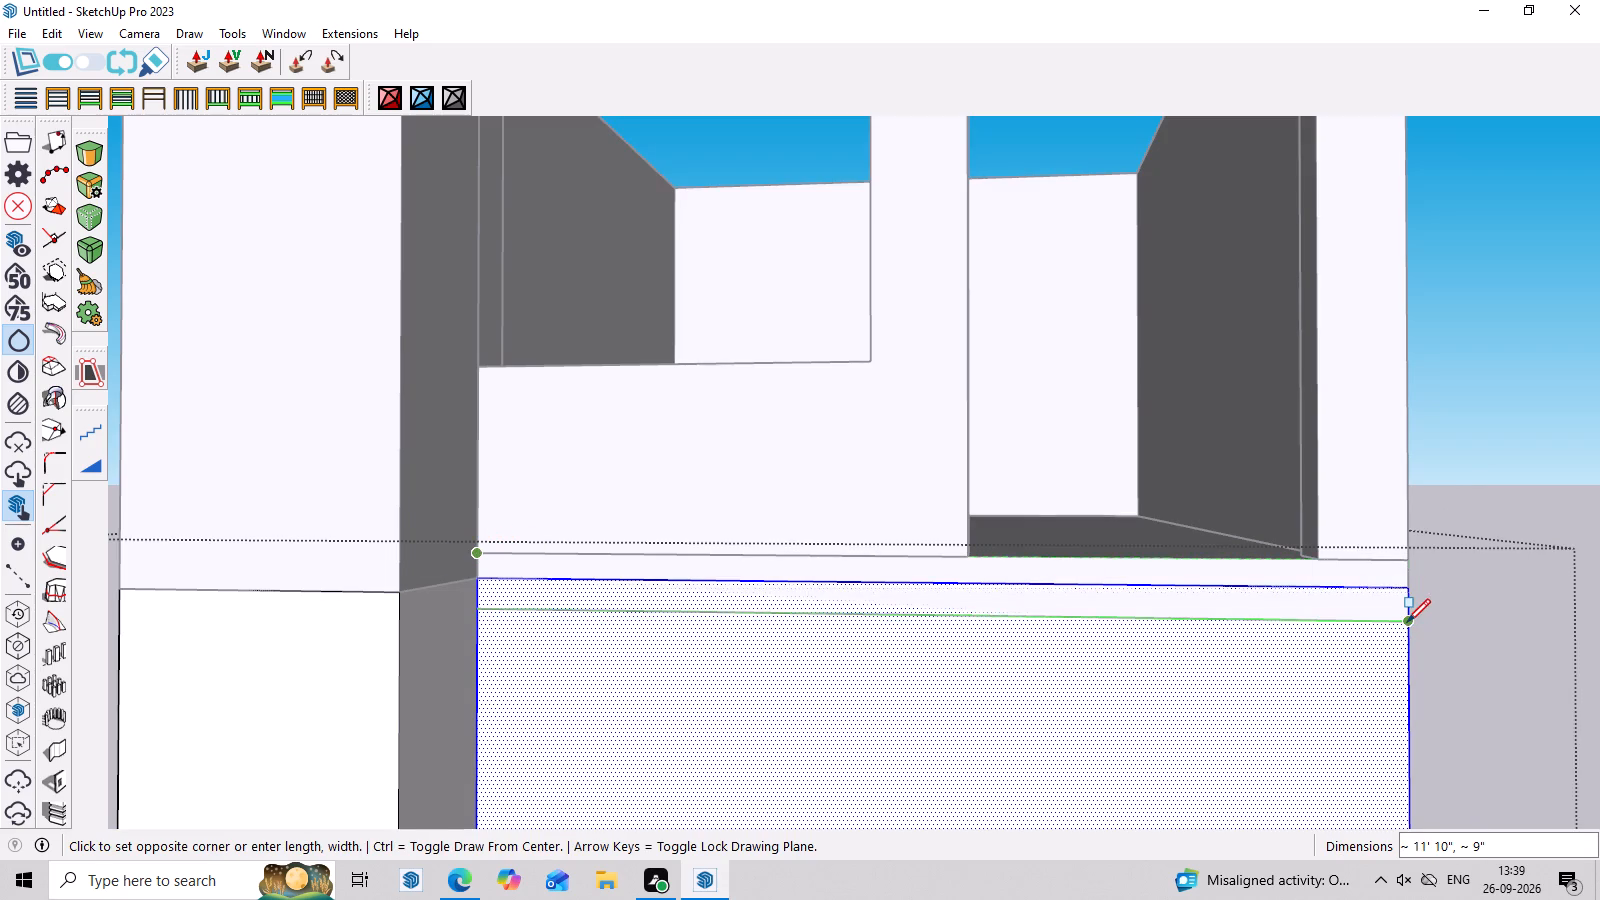
# Check the band's upper and lower strips and the upper wall by selecting each one and reopening the lower storey group.
pyautogui.press('space')
pyautogui.click(1387, 606)
pyautogui.tripleClick(1378, 580)
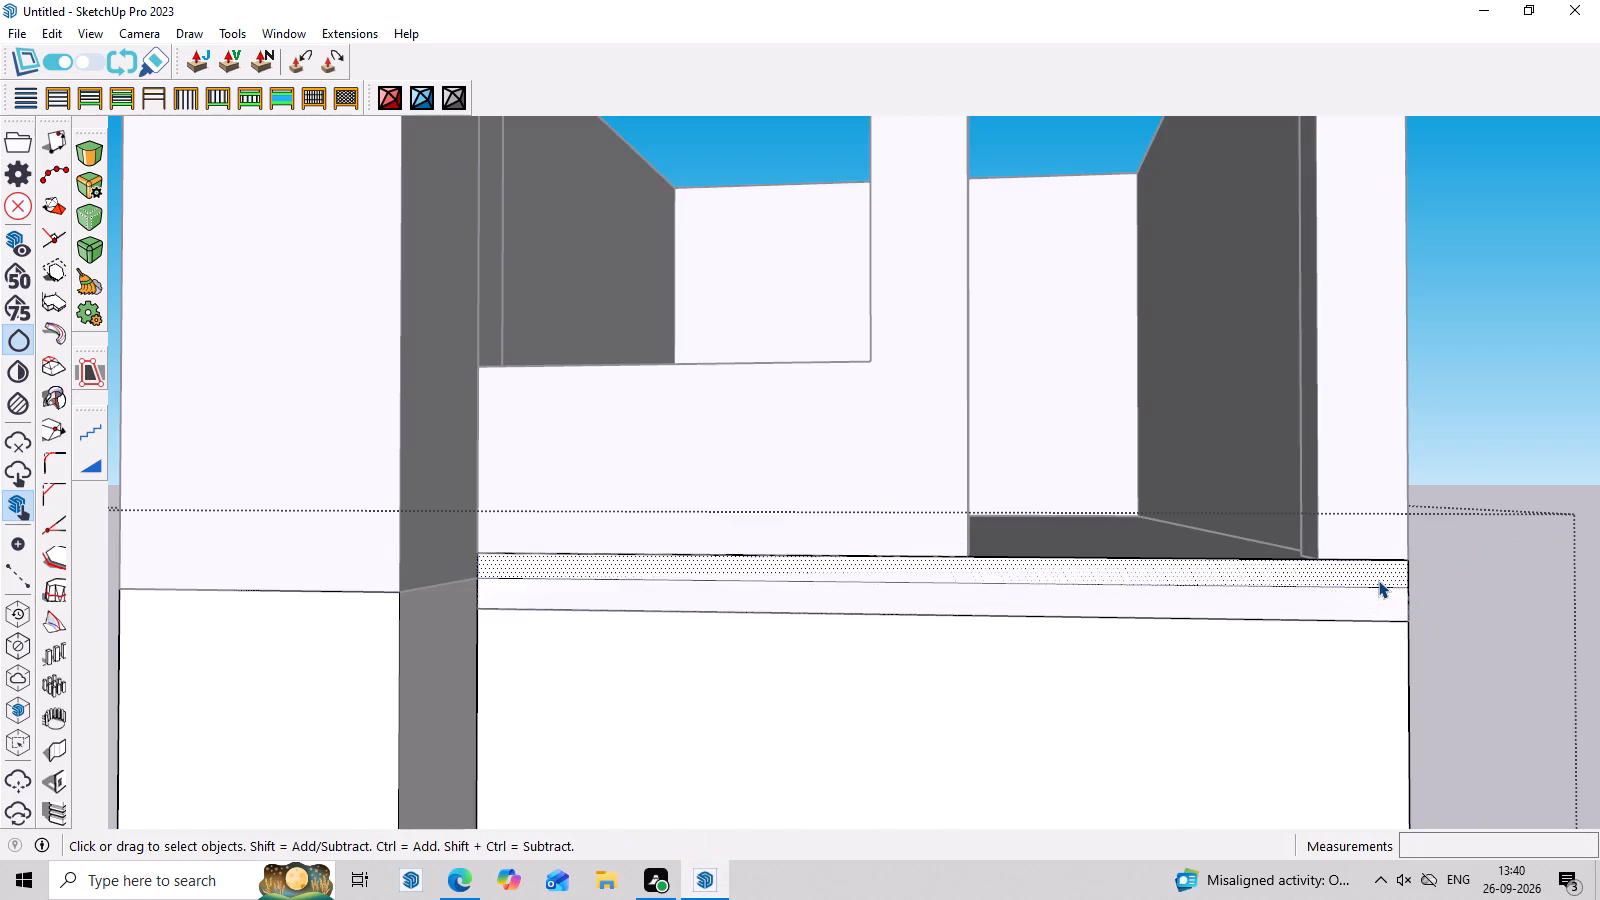
pyautogui.scroll(2, 1378, 580)
pyautogui.tripleClick(1378, 580)
pyautogui.tripleClick(1360, 490)
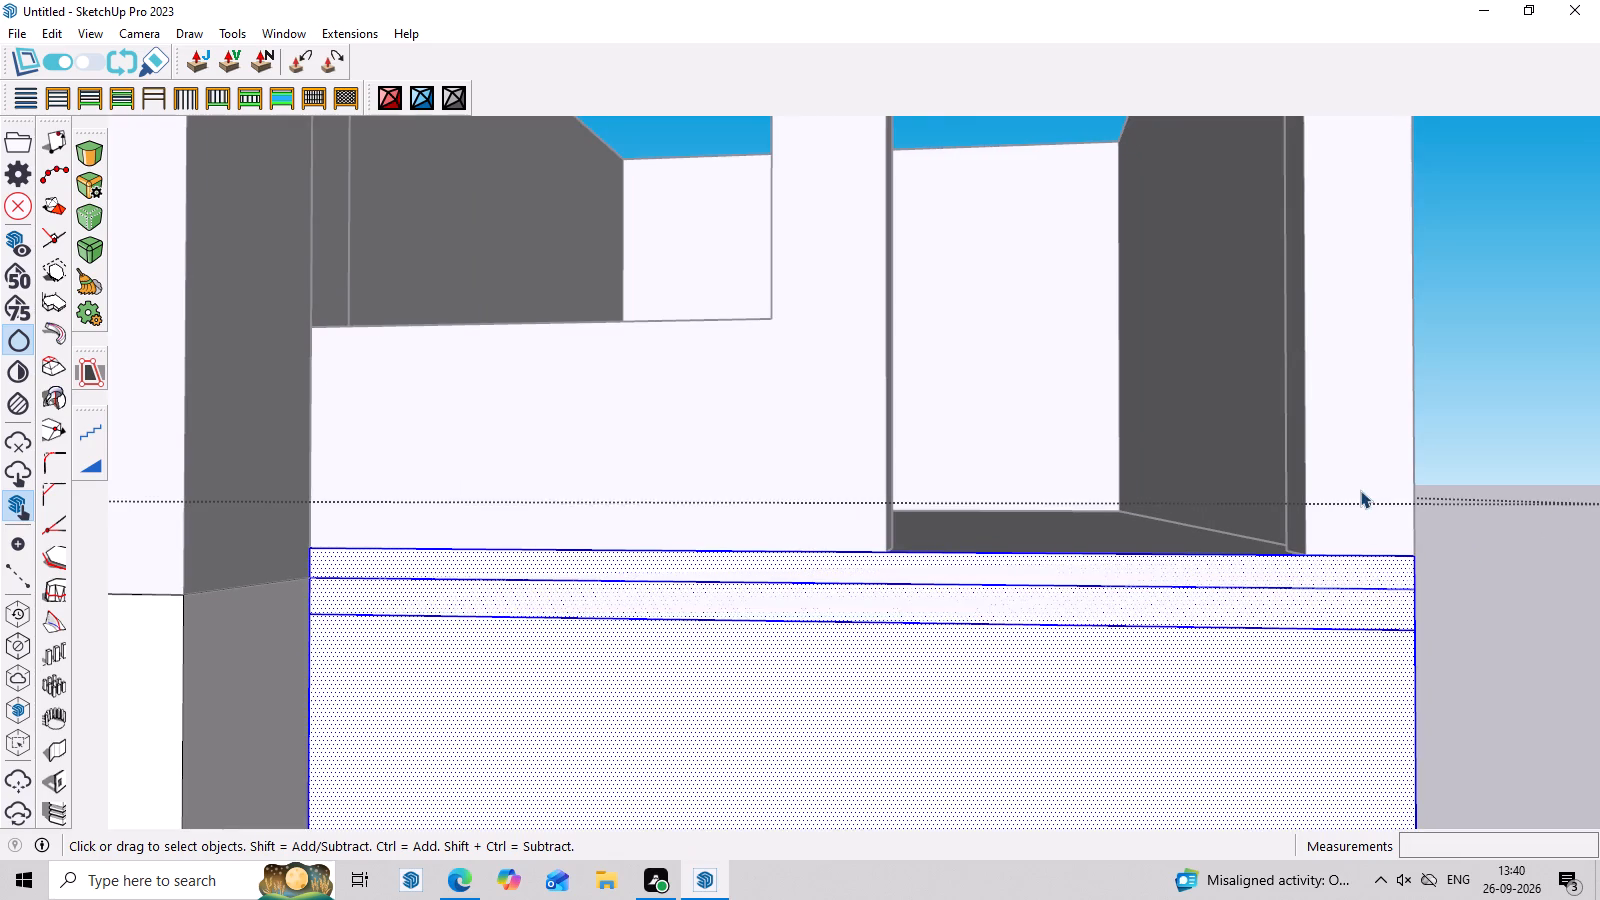
pyautogui.click(1355, 571)
pyautogui.click(1356, 543)
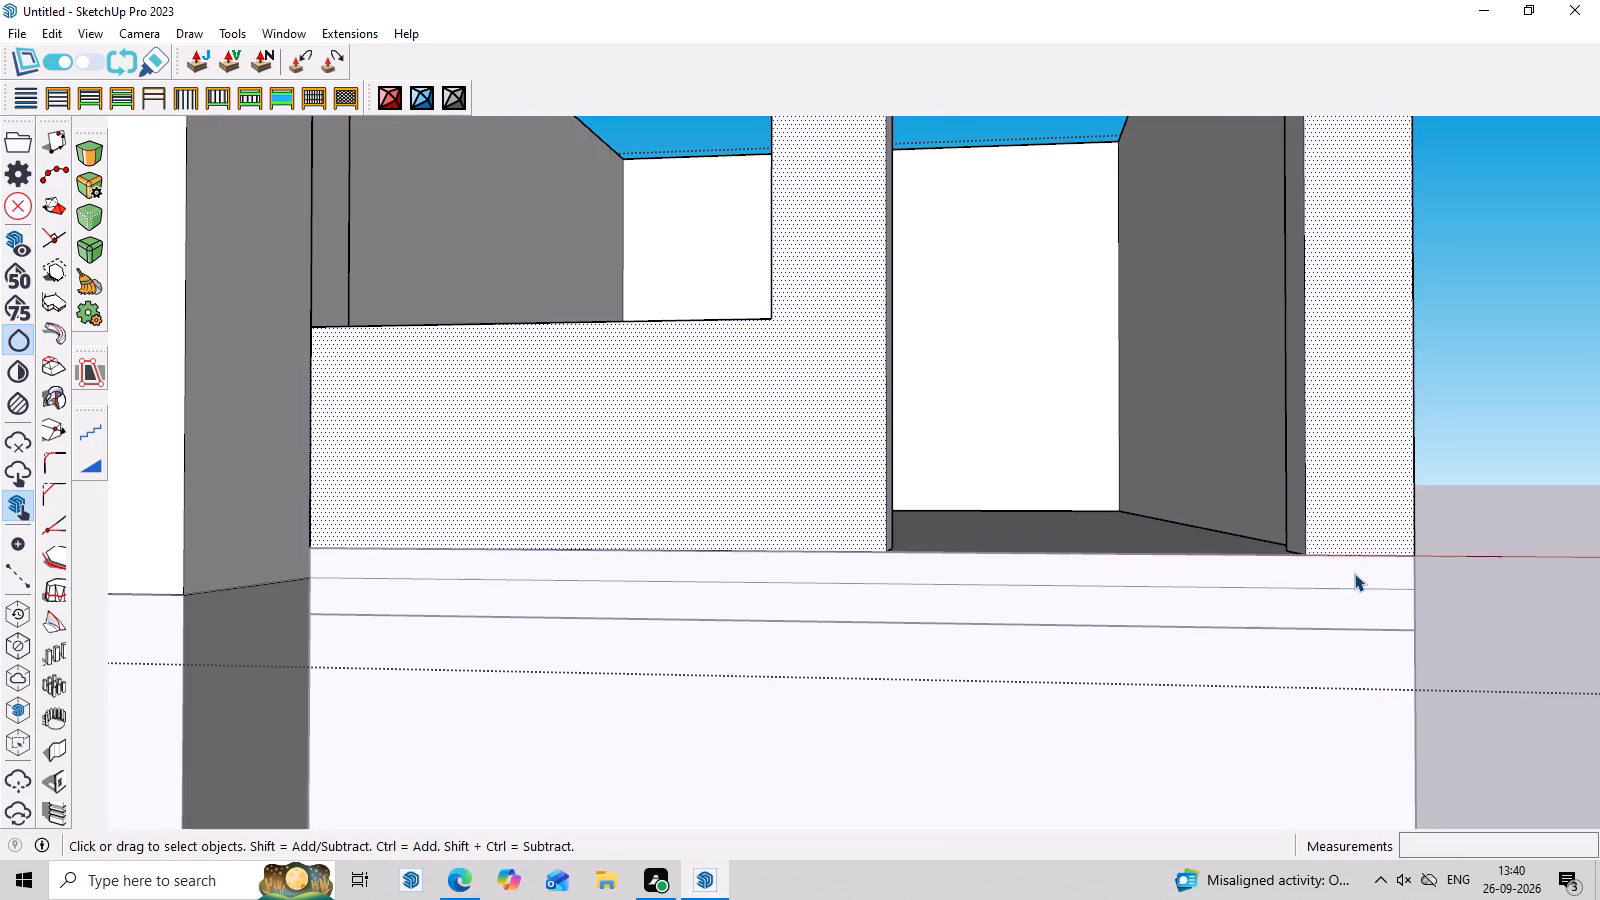
pyautogui.tripleClick(1354, 573)
pyautogui.scroll(2, 1354, 573)
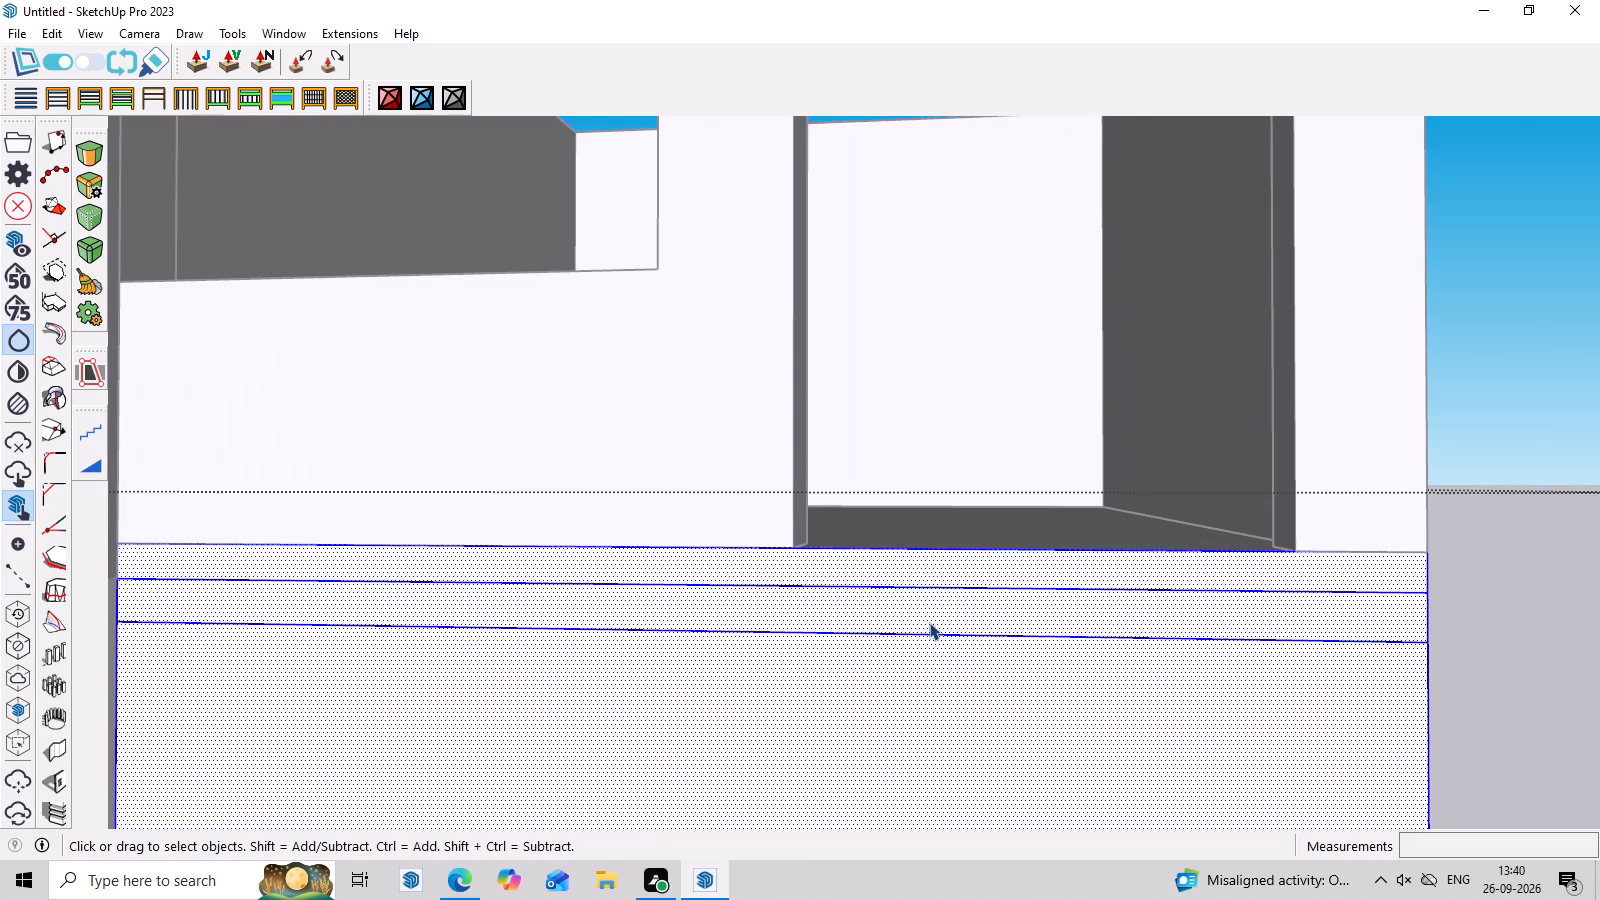
pyautogui.click(926, 619)
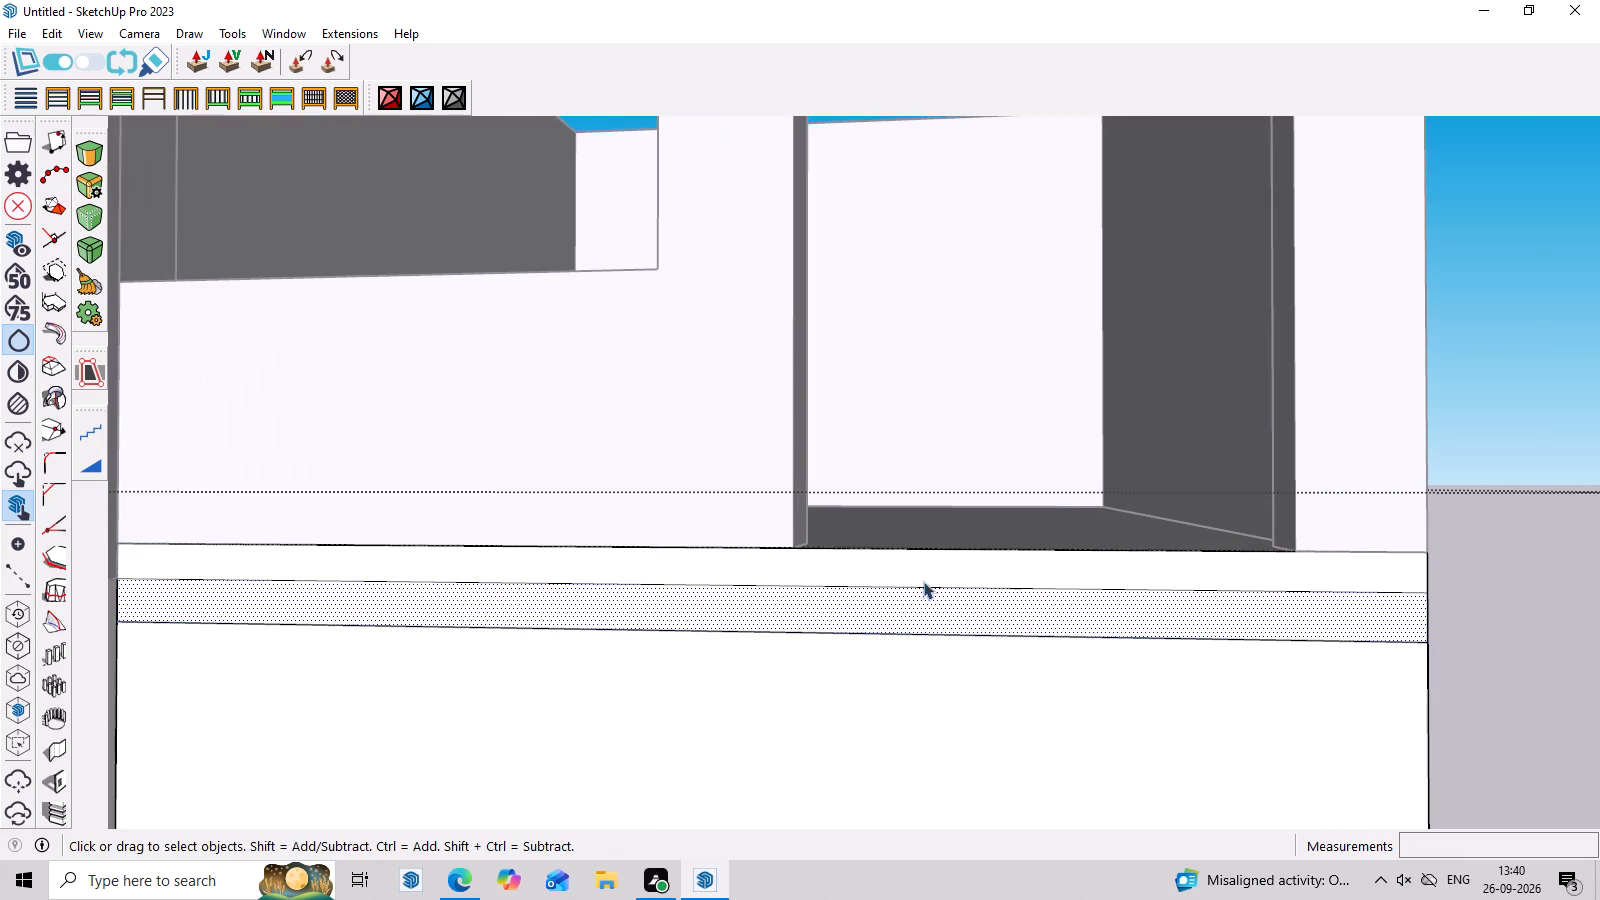
pyautogui.click(923, 573)
# Redraw the rectangle over the front band, from its upper corner beside the column to the opposite lower corner.
pyautogui.scroll(-5, 939, 670)
pyautogui.moveTo(939, 673); pyautogui.dragTo(956, 630, button='middle')
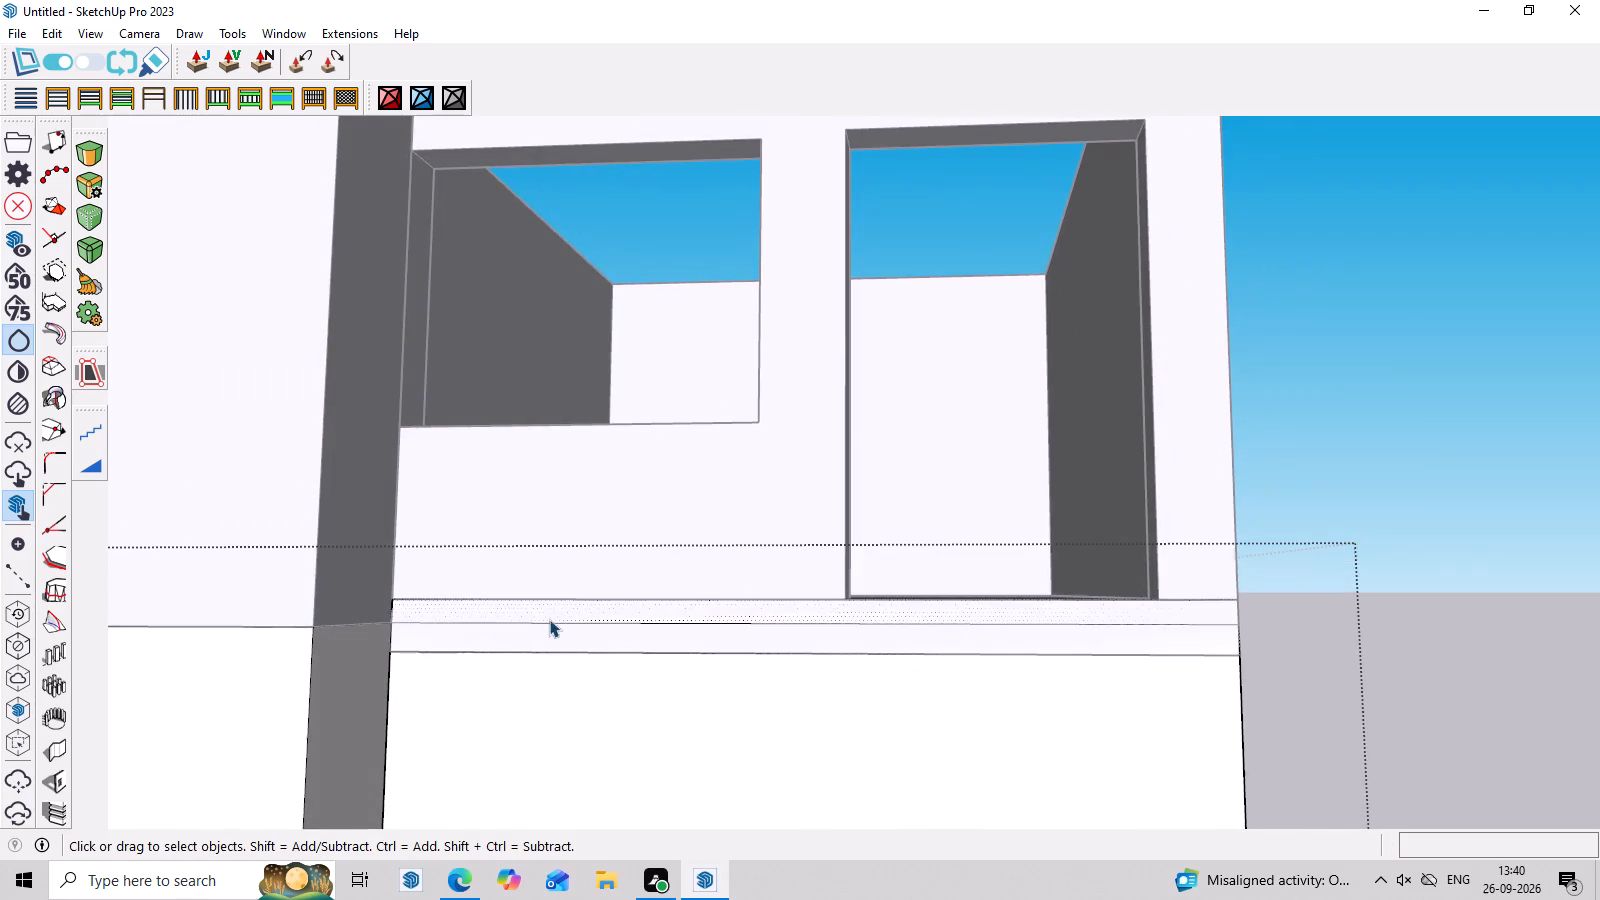
pyautogui.scroll(2, 468, 607)
pyautogui.press('r')
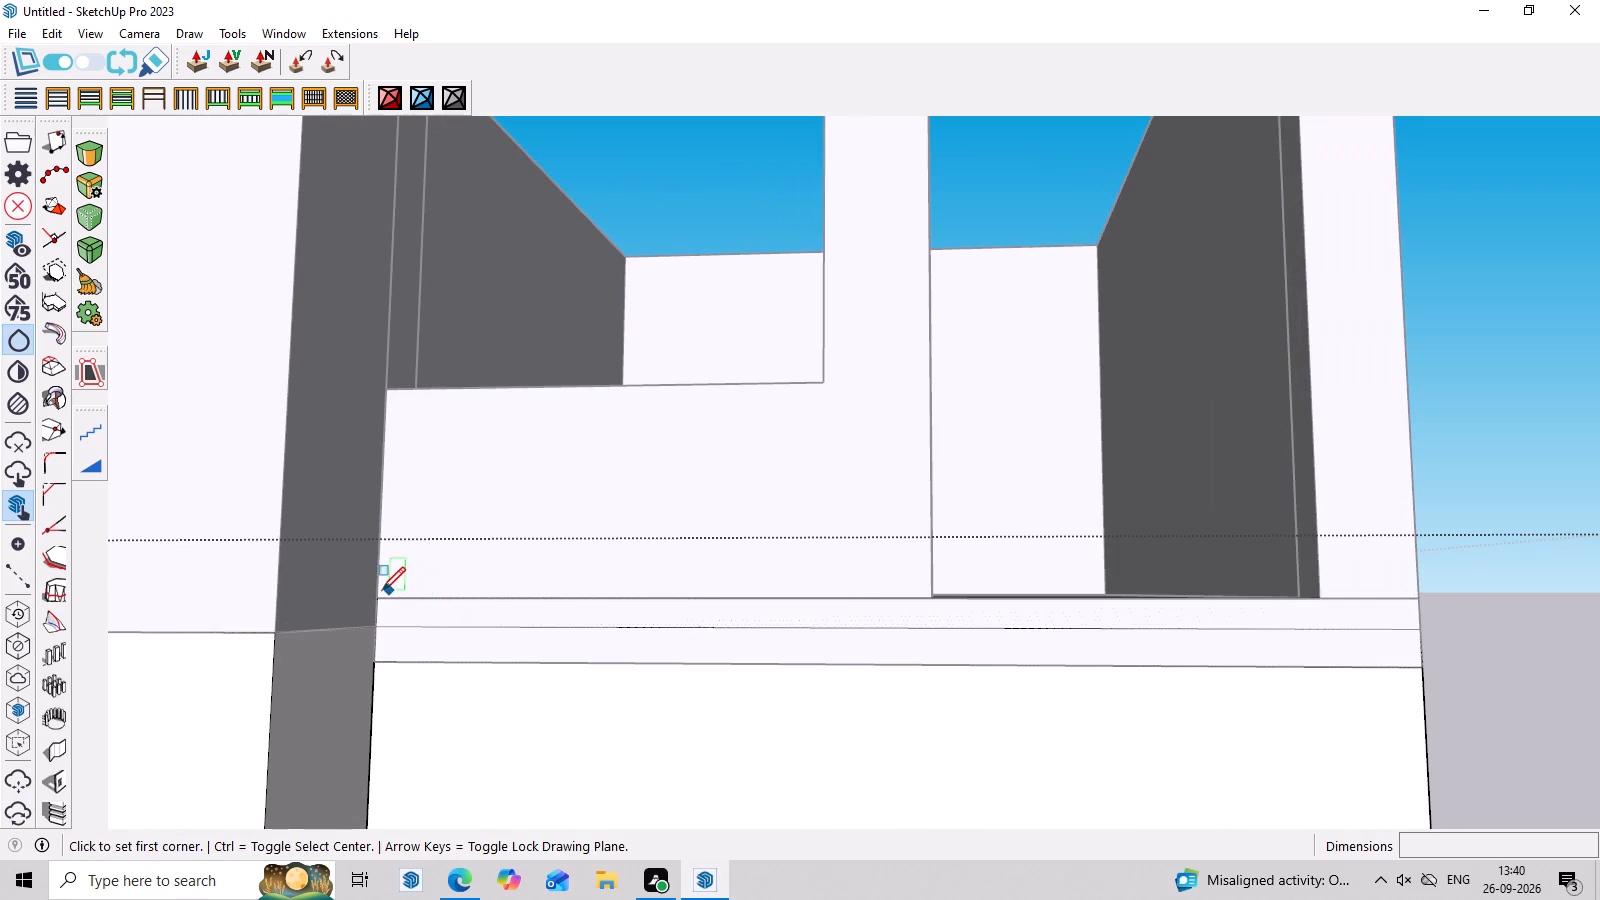
pyautogui.click(374, 590)
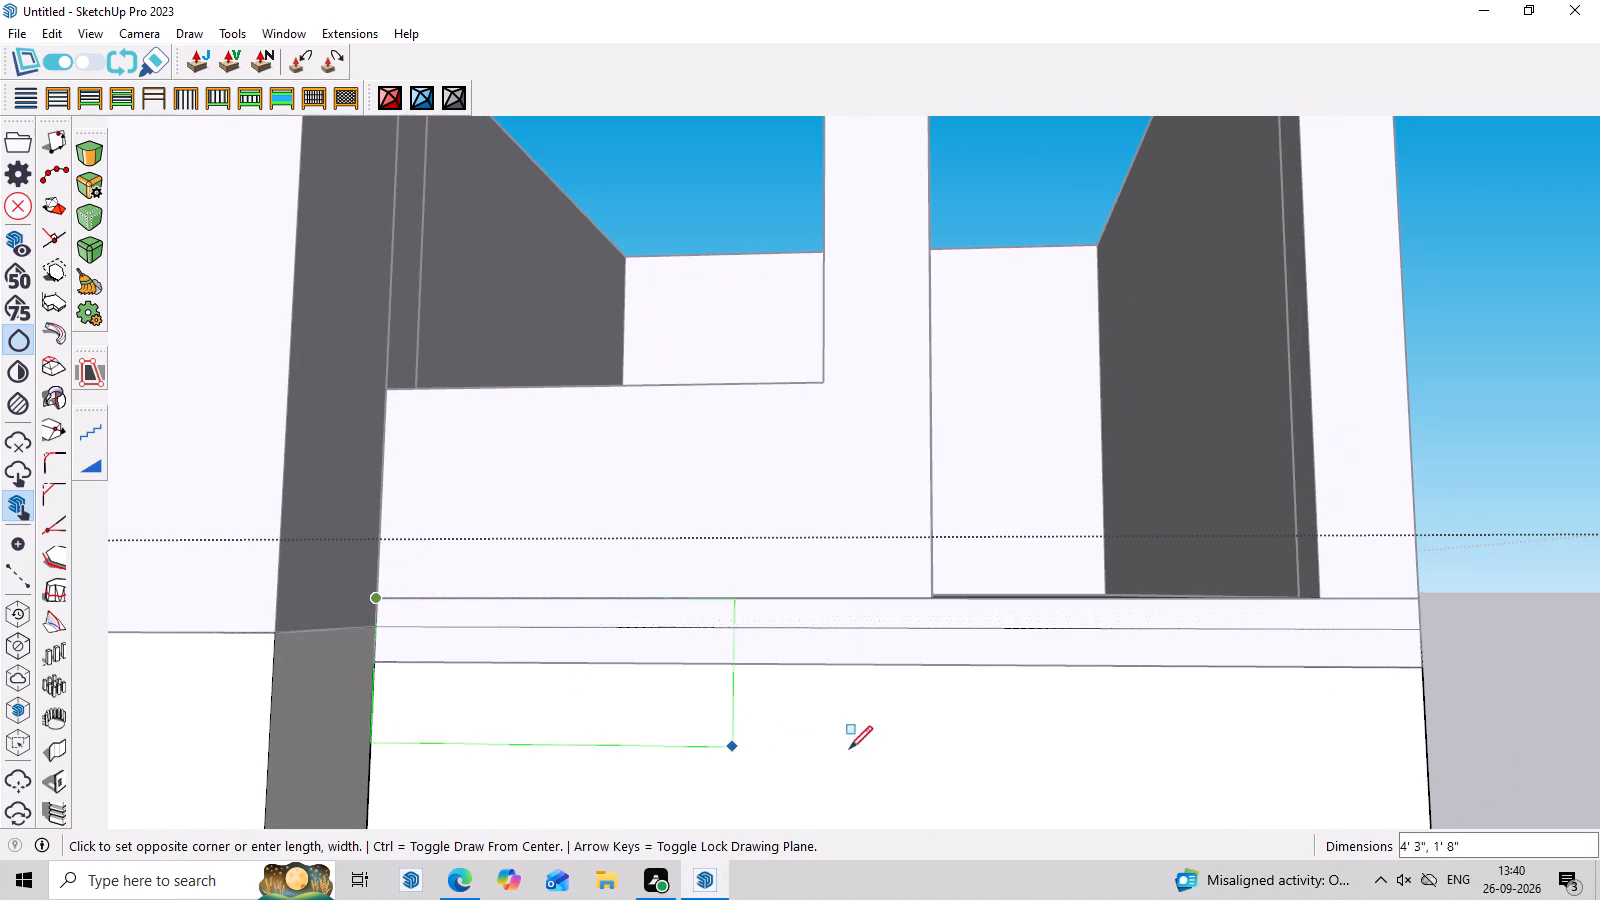
pyautogui.click(1421, 667)
pyautogui.press('space')
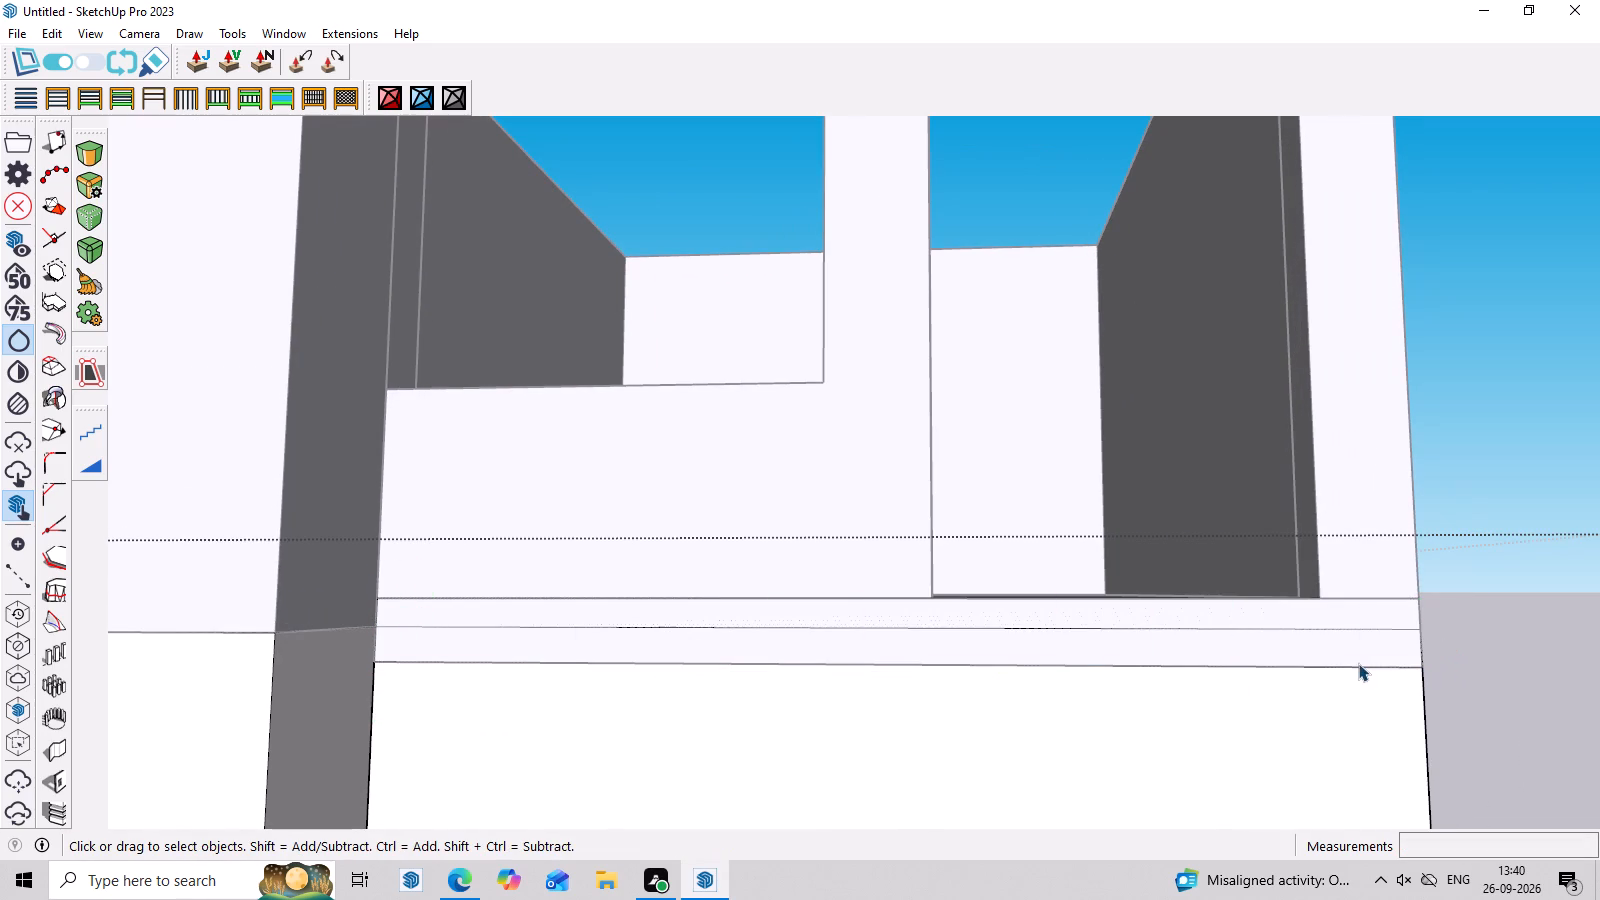
# Delete the line dividing the front band into two strips, including the short leftover piece beside the column.
pyautogui.click(1358, 663)
pyautogui.click(1325, 629)
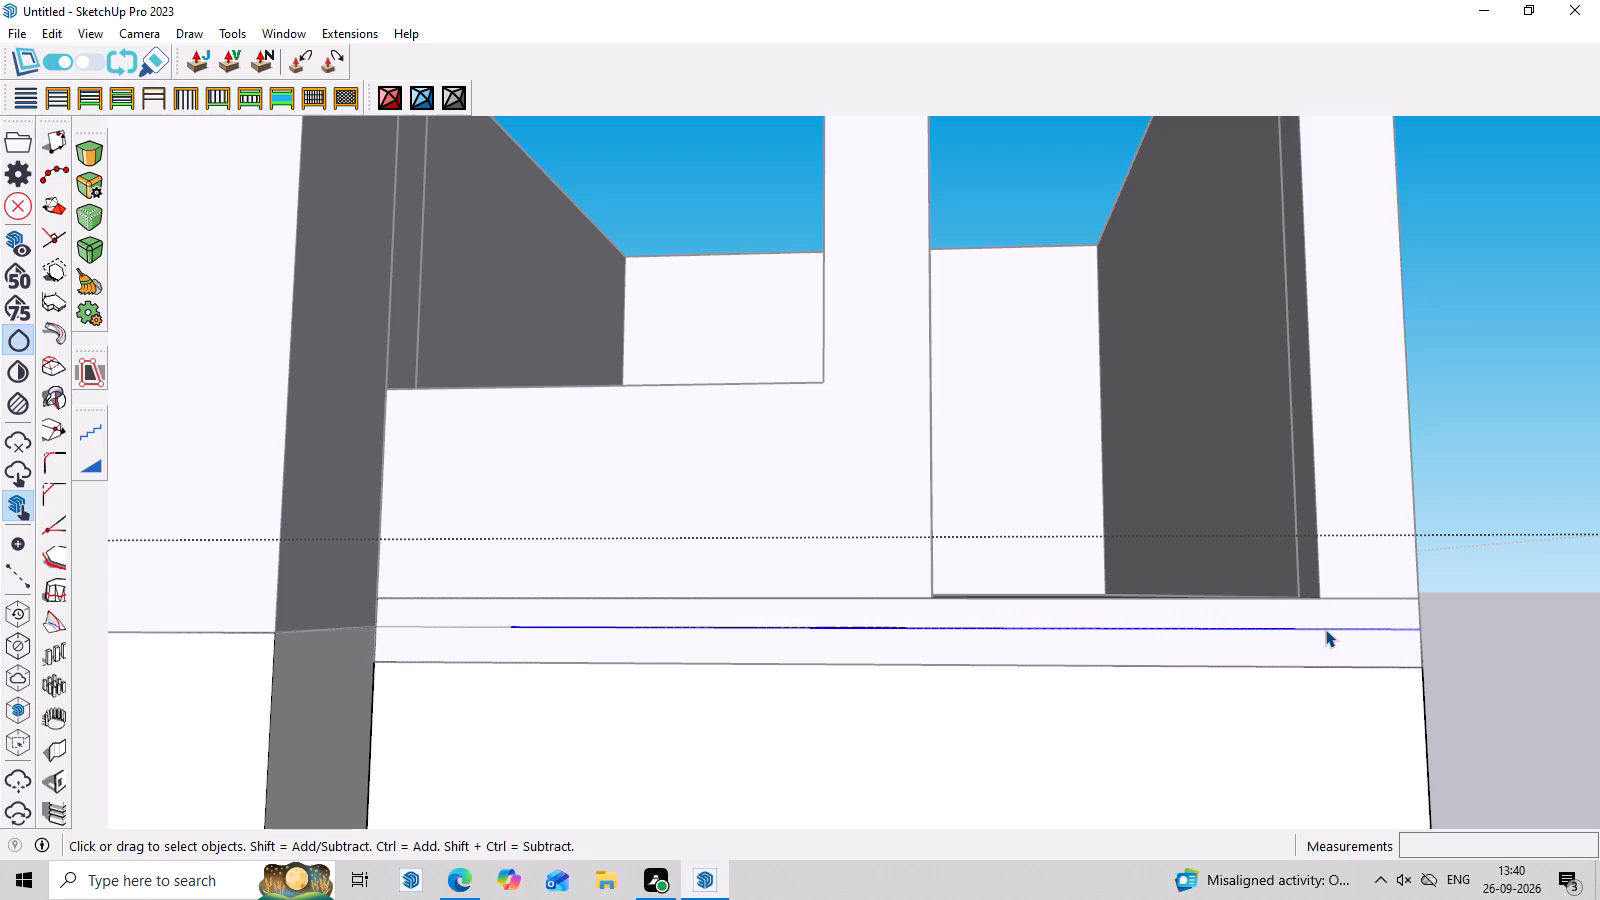
pyautogui.press('Delete')
pyautogui.scroll(-5, 1325, 629)
pyautogui.moveTo(1325, 631); pyautogui.dragTo(1299, 720, button='middle')
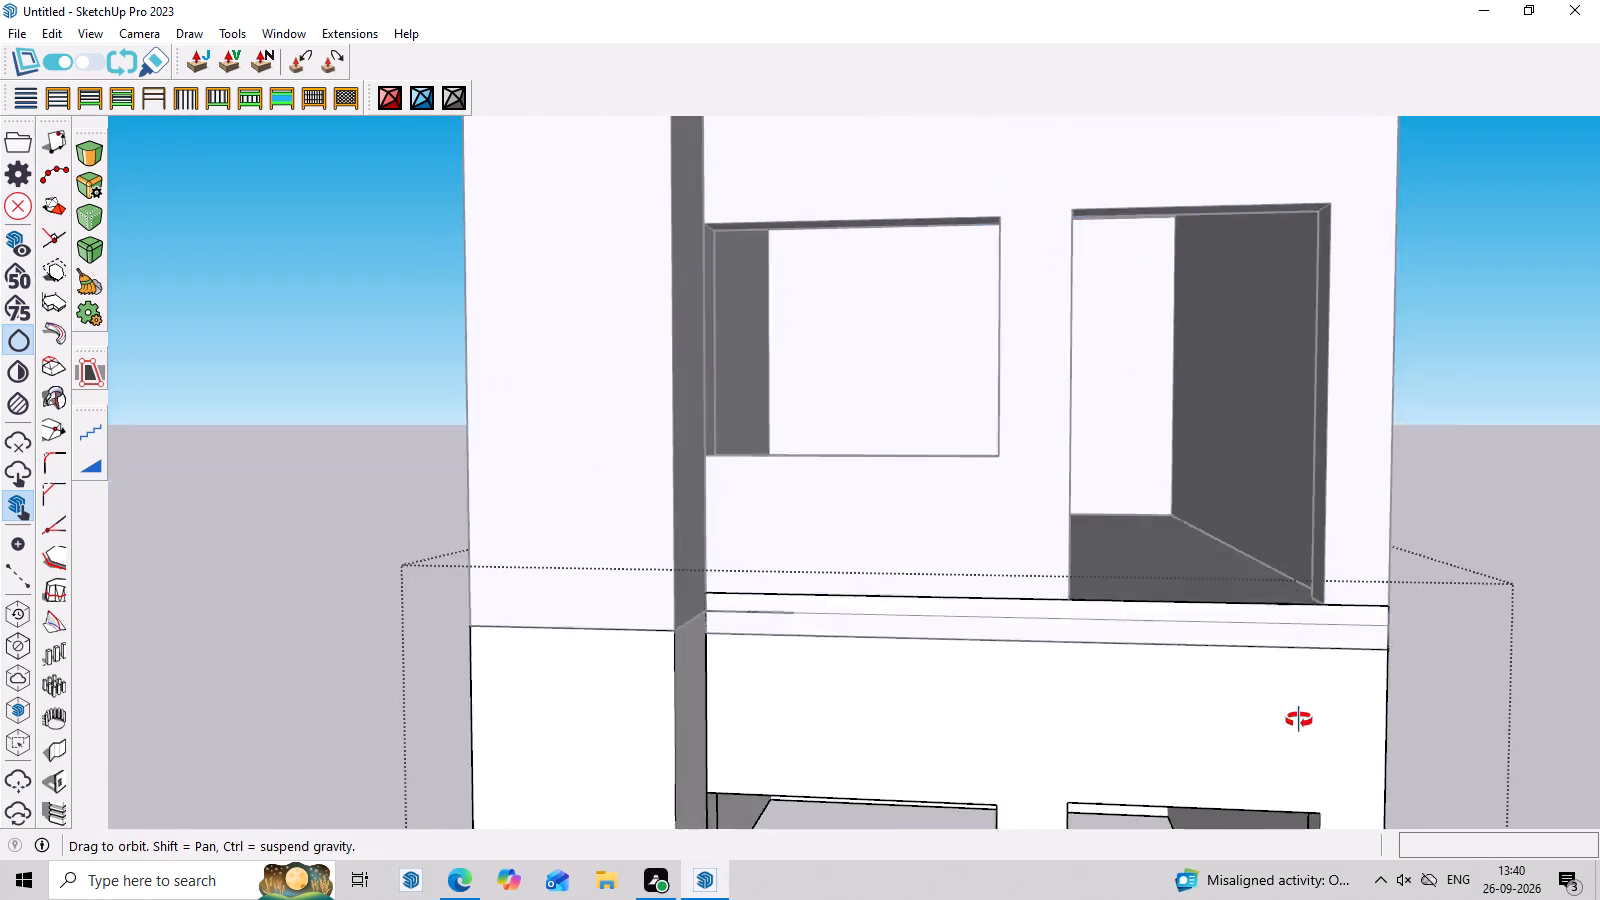
pyautogui.moveTo(1299, 720); pyautogui.dragTo(1276, 778, button='middle')
pyautogui.scroll(2, 827, 624)
pyautogui.click(785, 583)
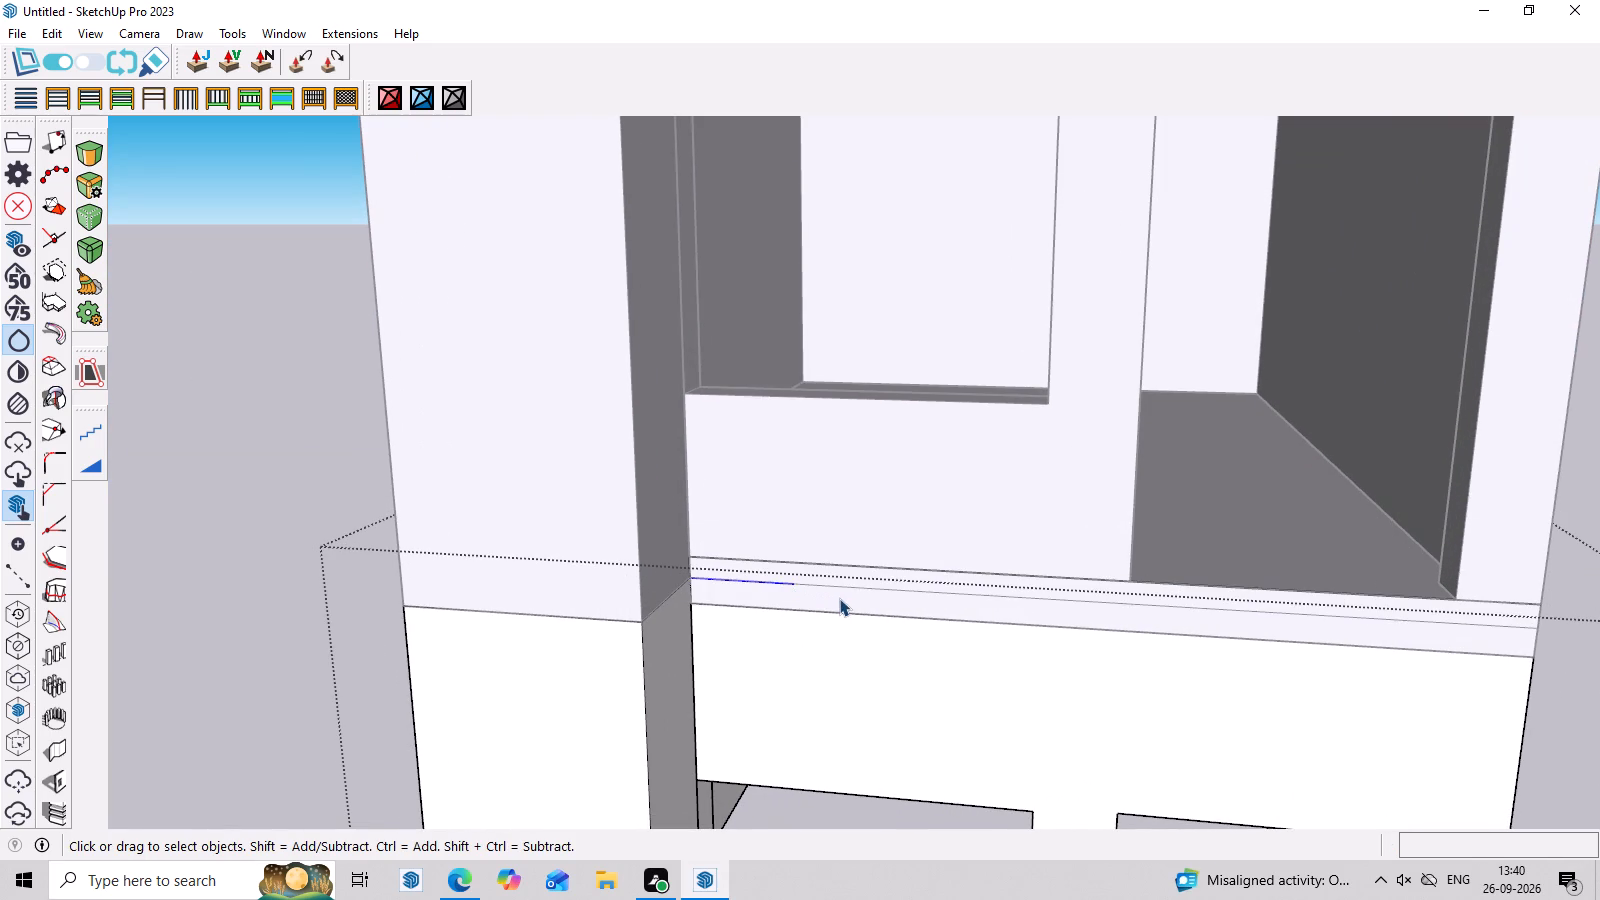
pyautogui.press('Delete')
# Push/pull the merged front band outward 2', flush with the front face of the column.
pyautogui.scroll(-6, 840, 606)
pyautogui.moveTo(1353, 623); pyautogui.dragTo(592, 564, button='middle')
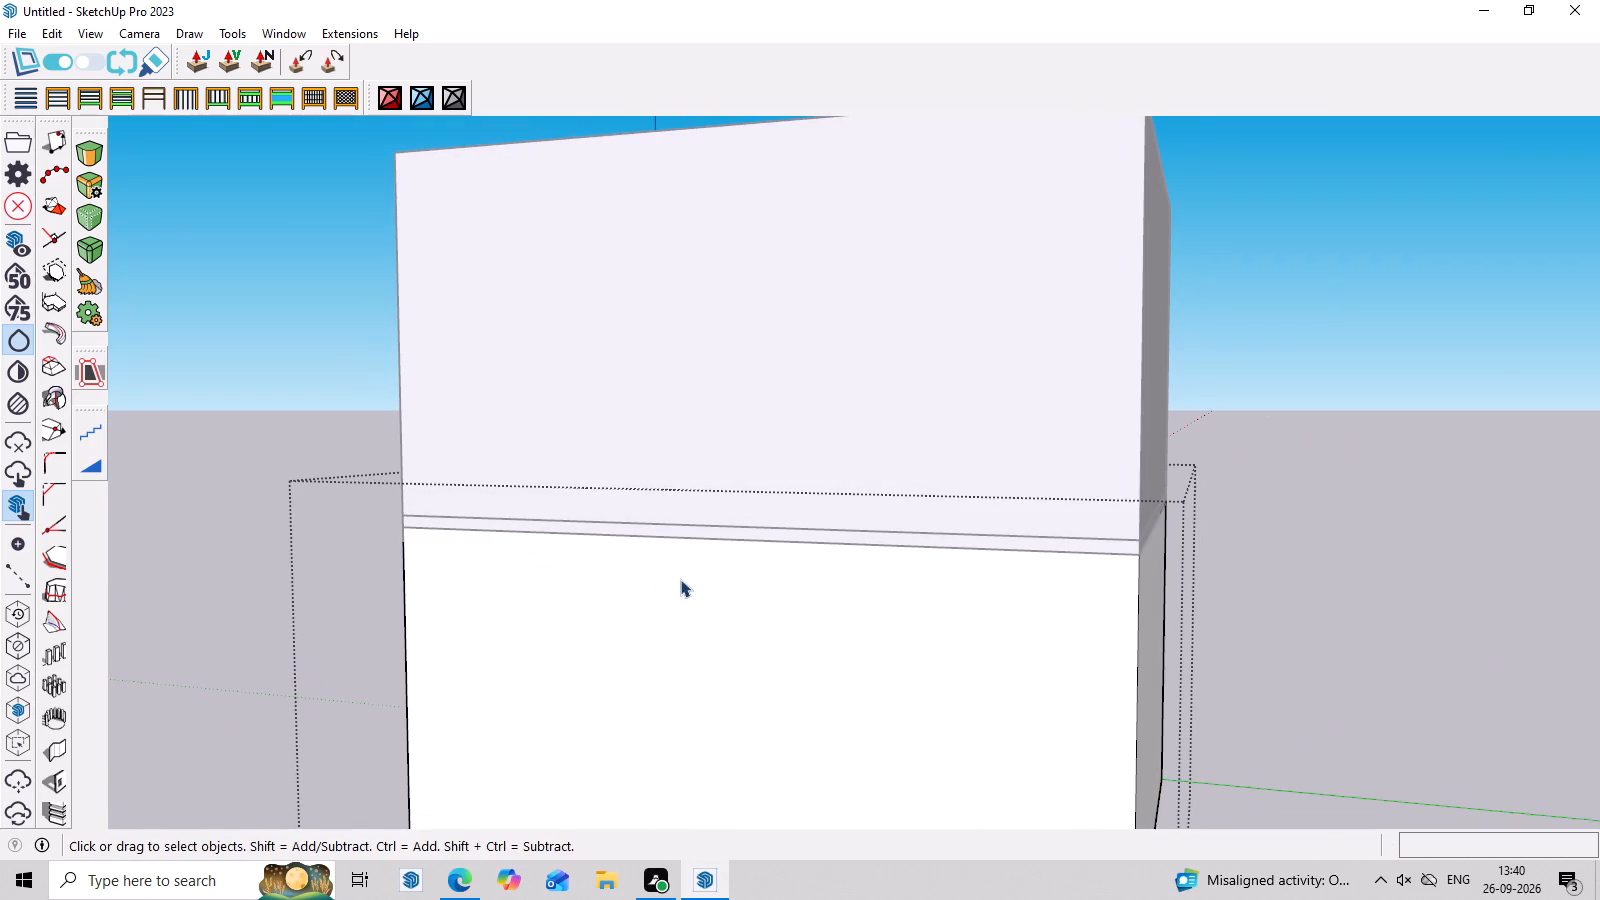
pyautogui.middleClick(767, 593)
pyautogui.moveTo(807, 622); pyautogui.dragTo(1366, 654, button='middle')
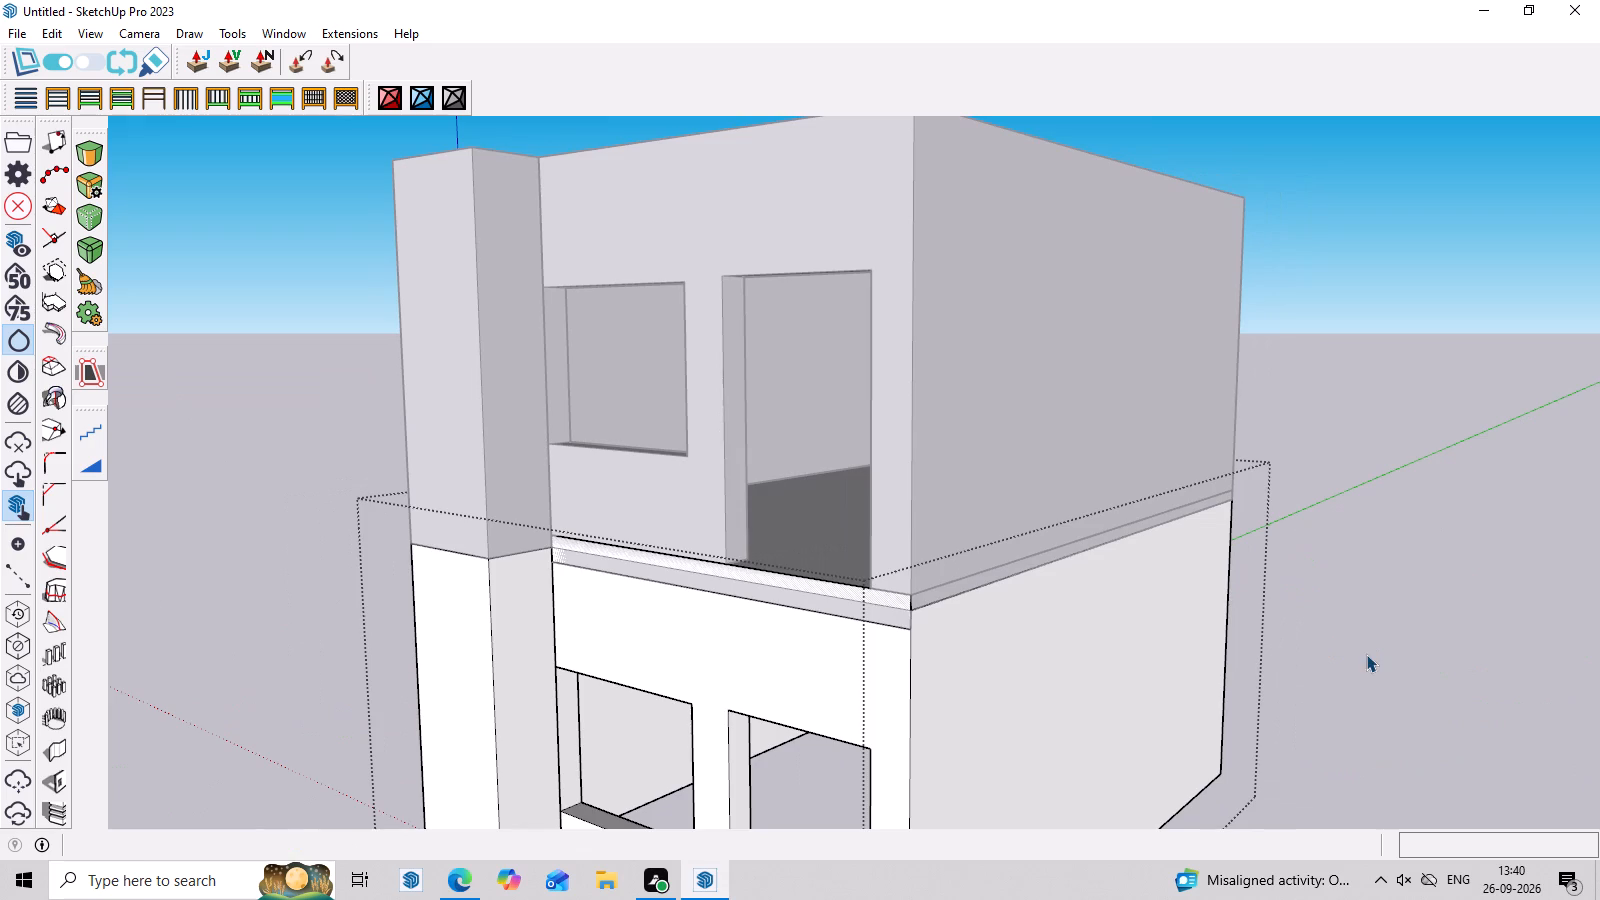
pyautogui.scroll(1, 688, 616)
pyautogui.moveTo(747, 616); pyautogui.dragTo(1009, 626, button='middle')
pyautogui.click(1042, 579)
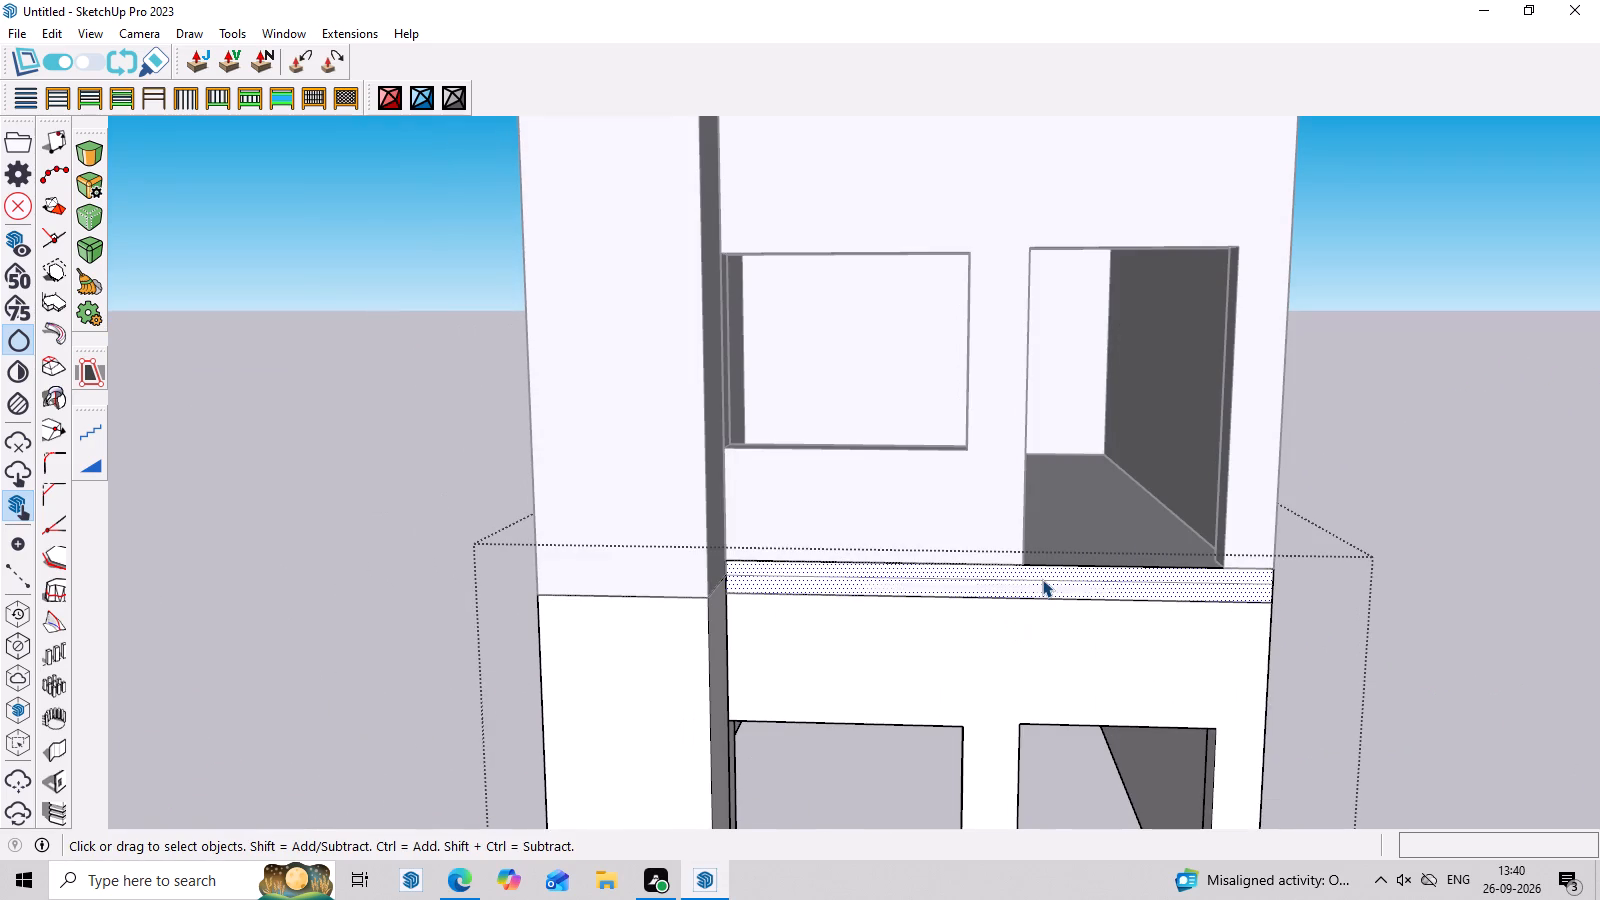
pyautogui.press('p')
pyautogui.click(1042, 579)
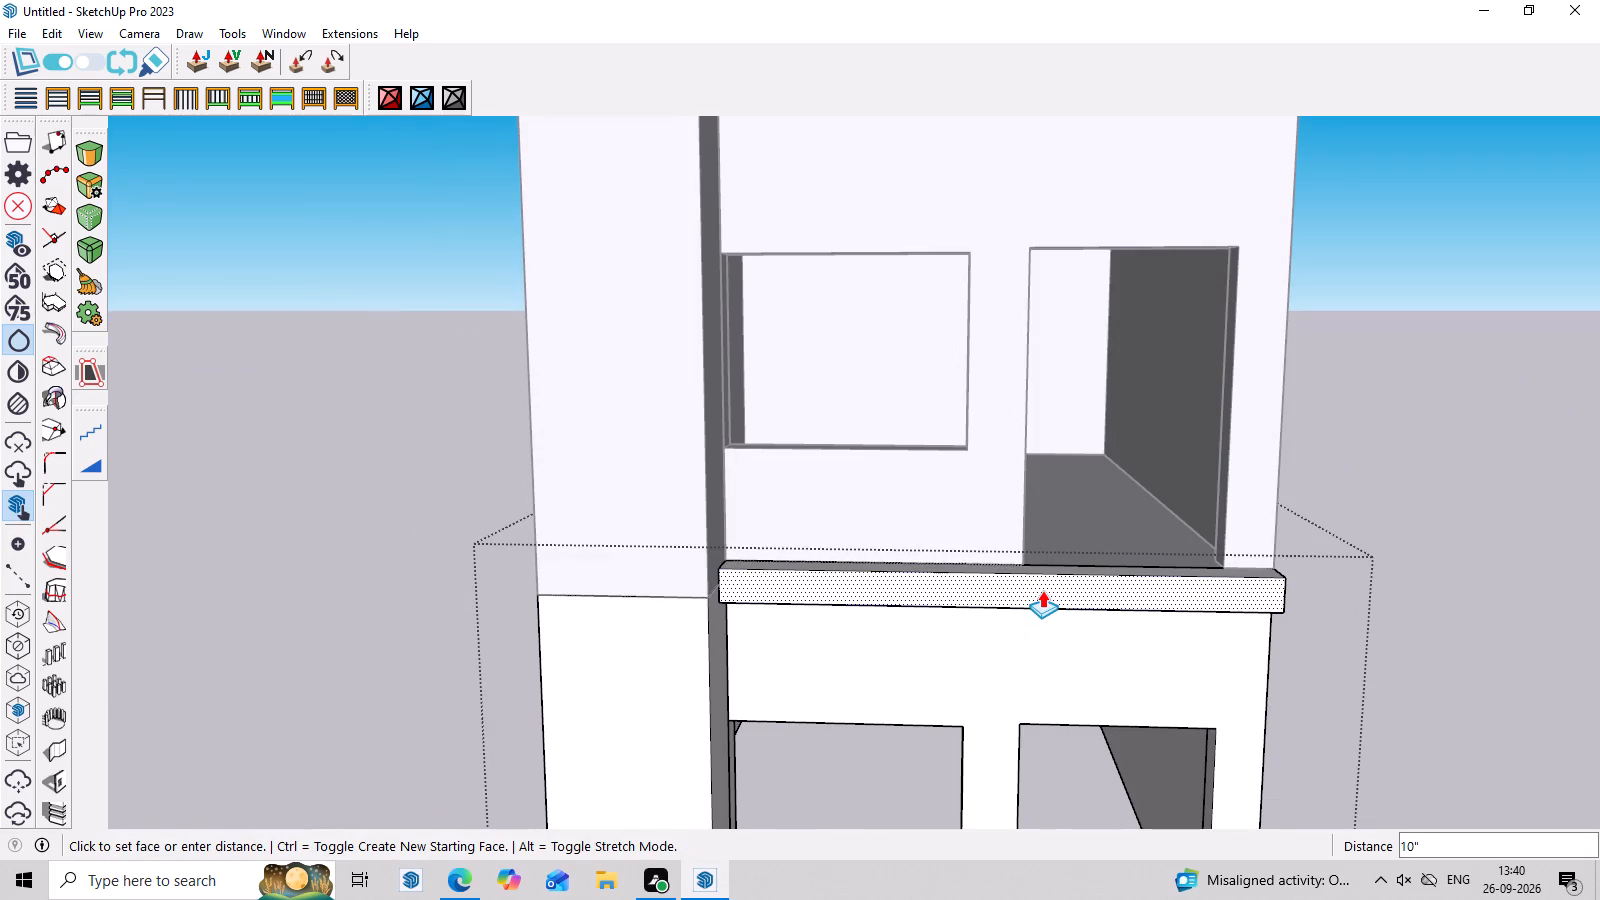
pyautogui.moveTo(700, 599); pyautogui.dragTo(823, 524, button='middle')
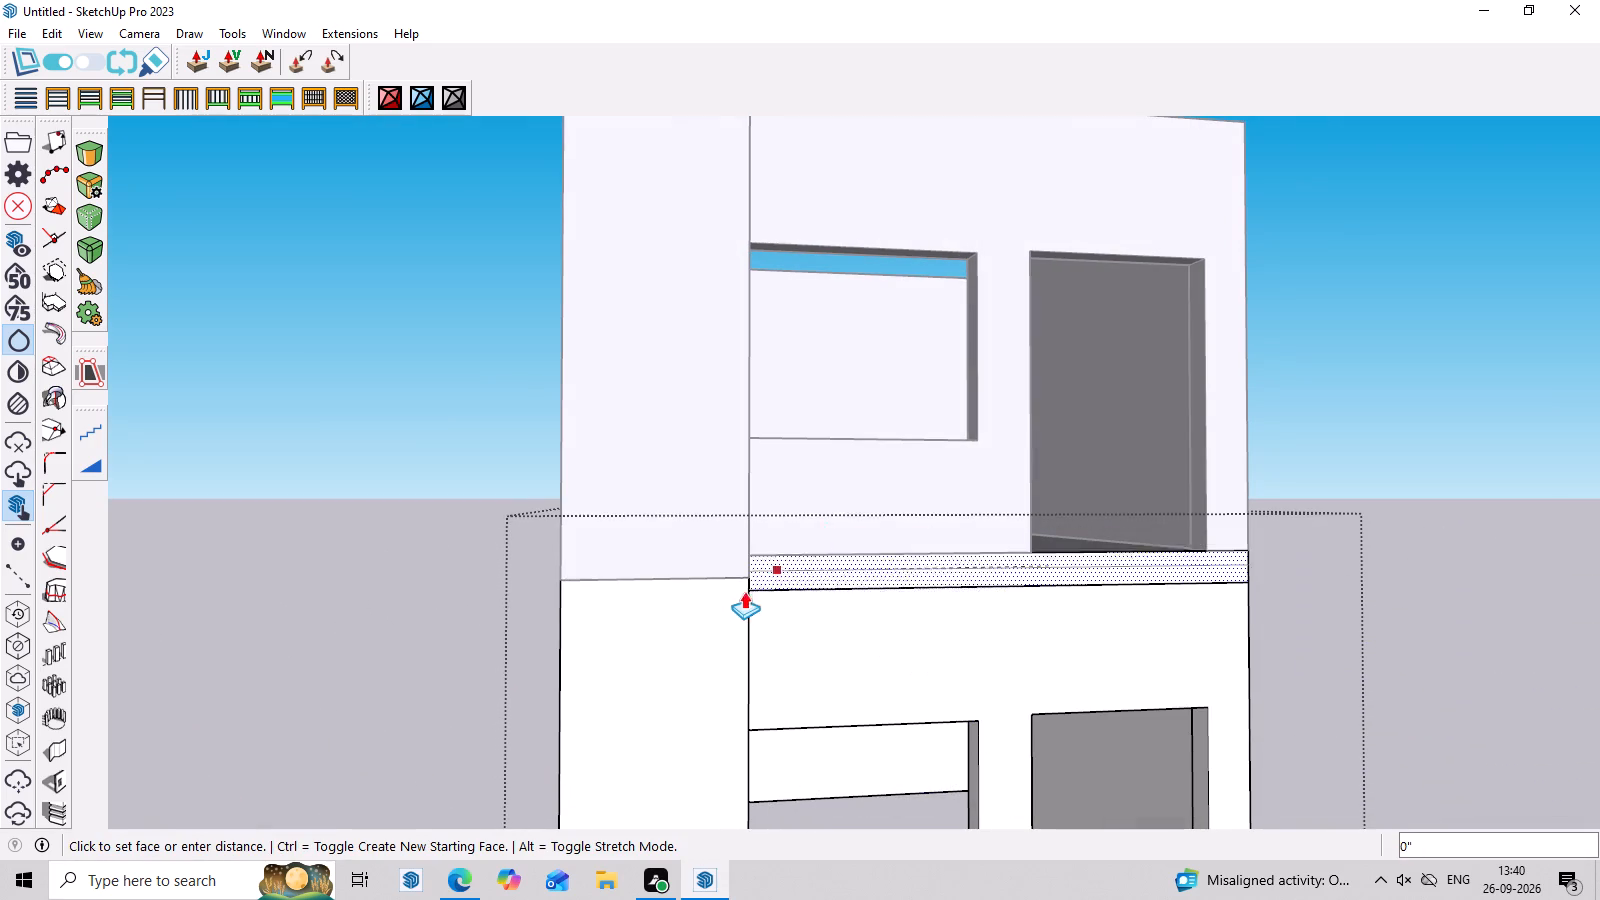
pyautogui.click(748, 583)
pyautogui.scroll(-9, 755, 622)
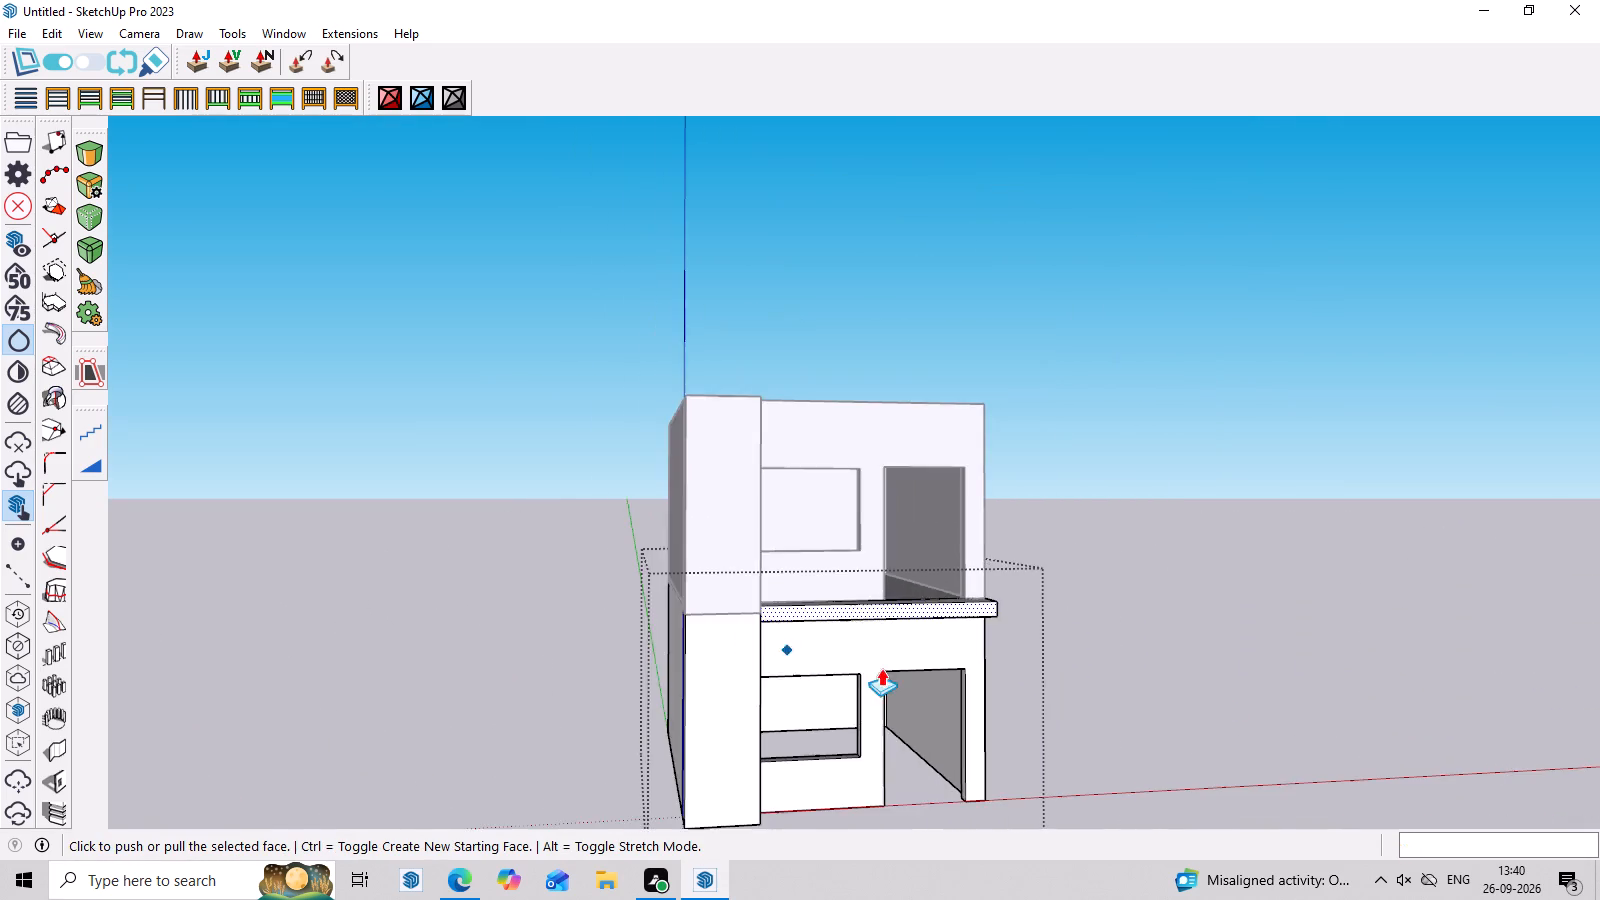
pyautogui.moveTo(1366, 699); pyautogui.dragTo(1262, 899, button='middle')
pyautogui.scroll(9, 1180, 675)
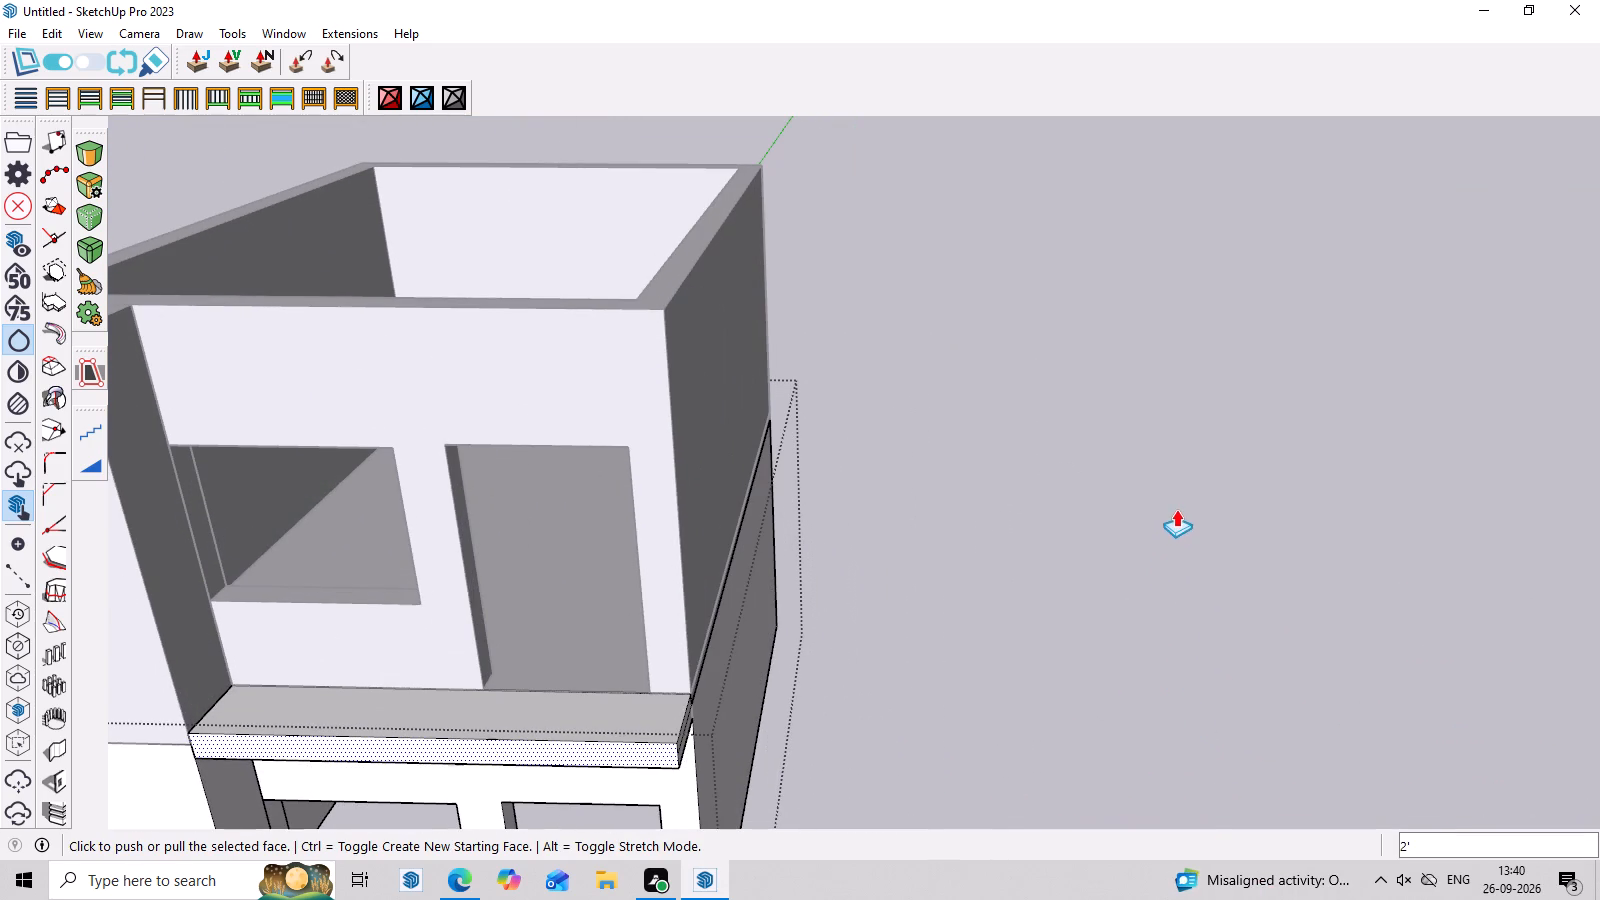
pyautogui.press('space')
# Push/pull the band's front face about 2' 6" further out, beyond the column front.
pyautogui.moveTo(410, 652); pyautogui.dragTo(591, 417, button='middle')
pyautogui.scroll(3, 472, 350)
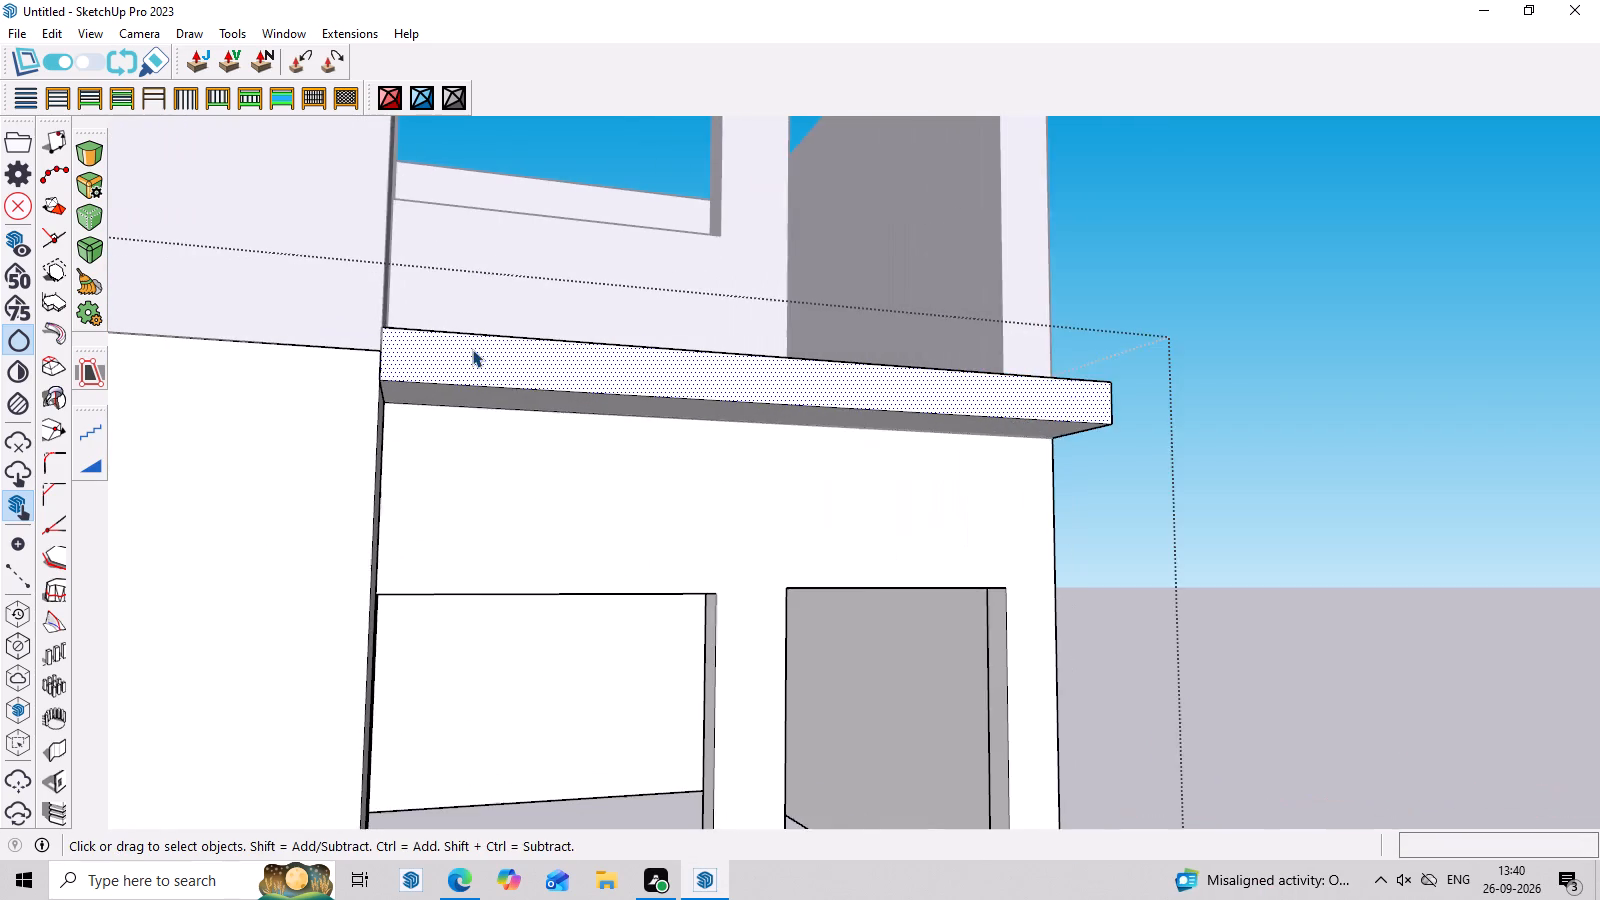
pyautogui.moveTo(472, 349); pyautogui.dragTo(463, 366, button='middle')
pyautogui.moveTo(463, 366); pyautogui.dragTo(452, 398, button='middle')
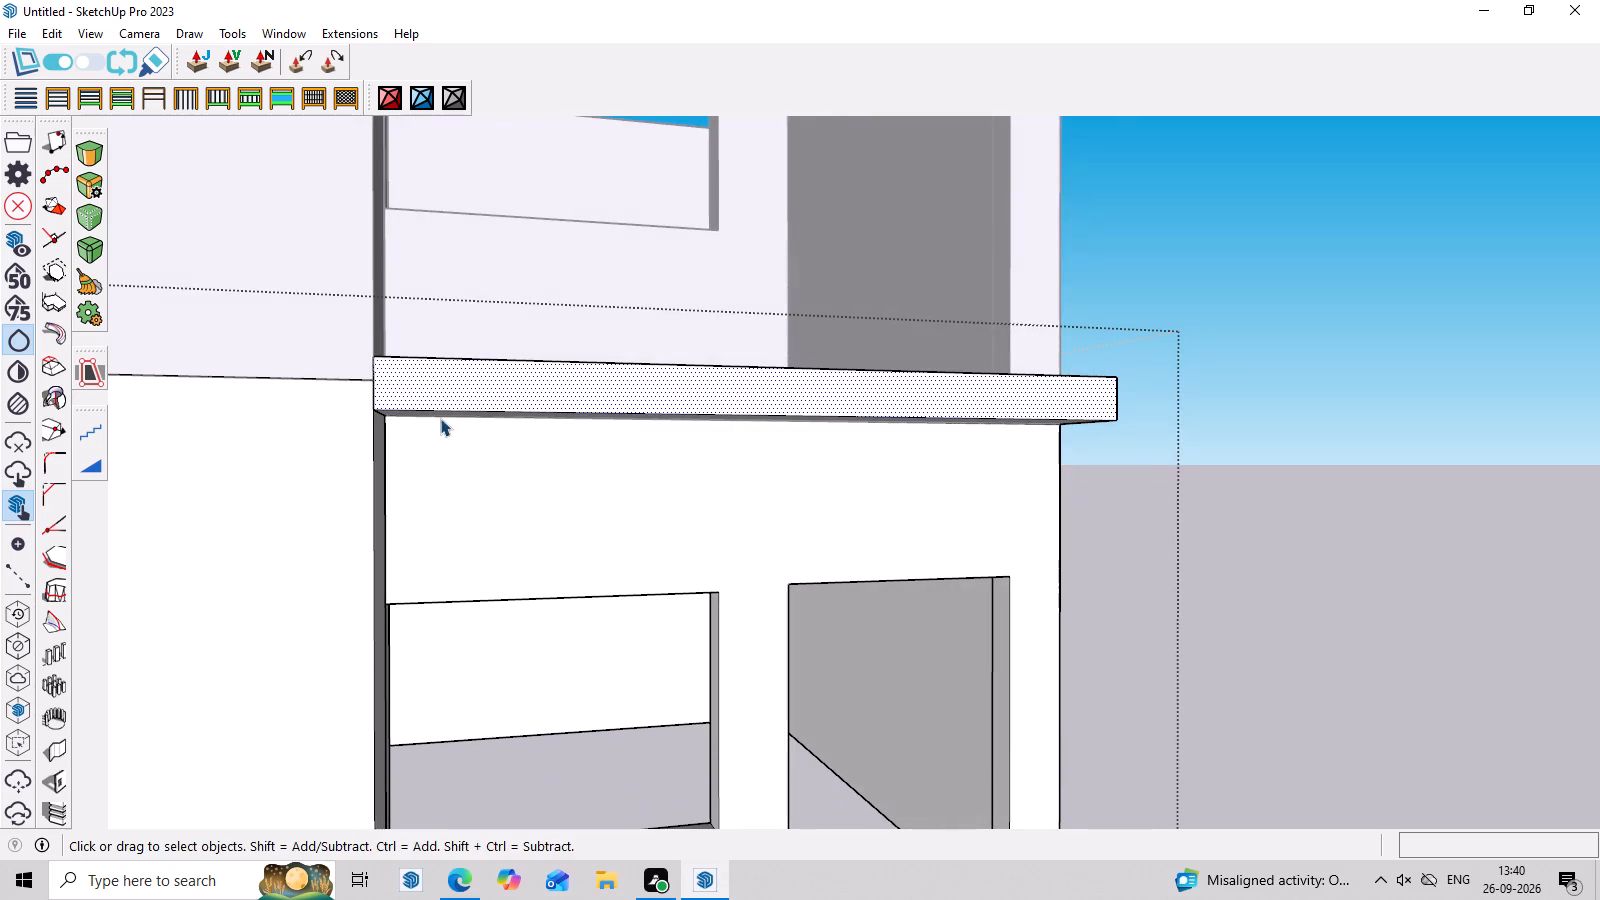
pyautogui.scroll(2, 430, 426)
pyautogui.moveTo(430, 415); pyautogui.dragTo(417, 515, button='middle')
pyautogui.click(427, 460)
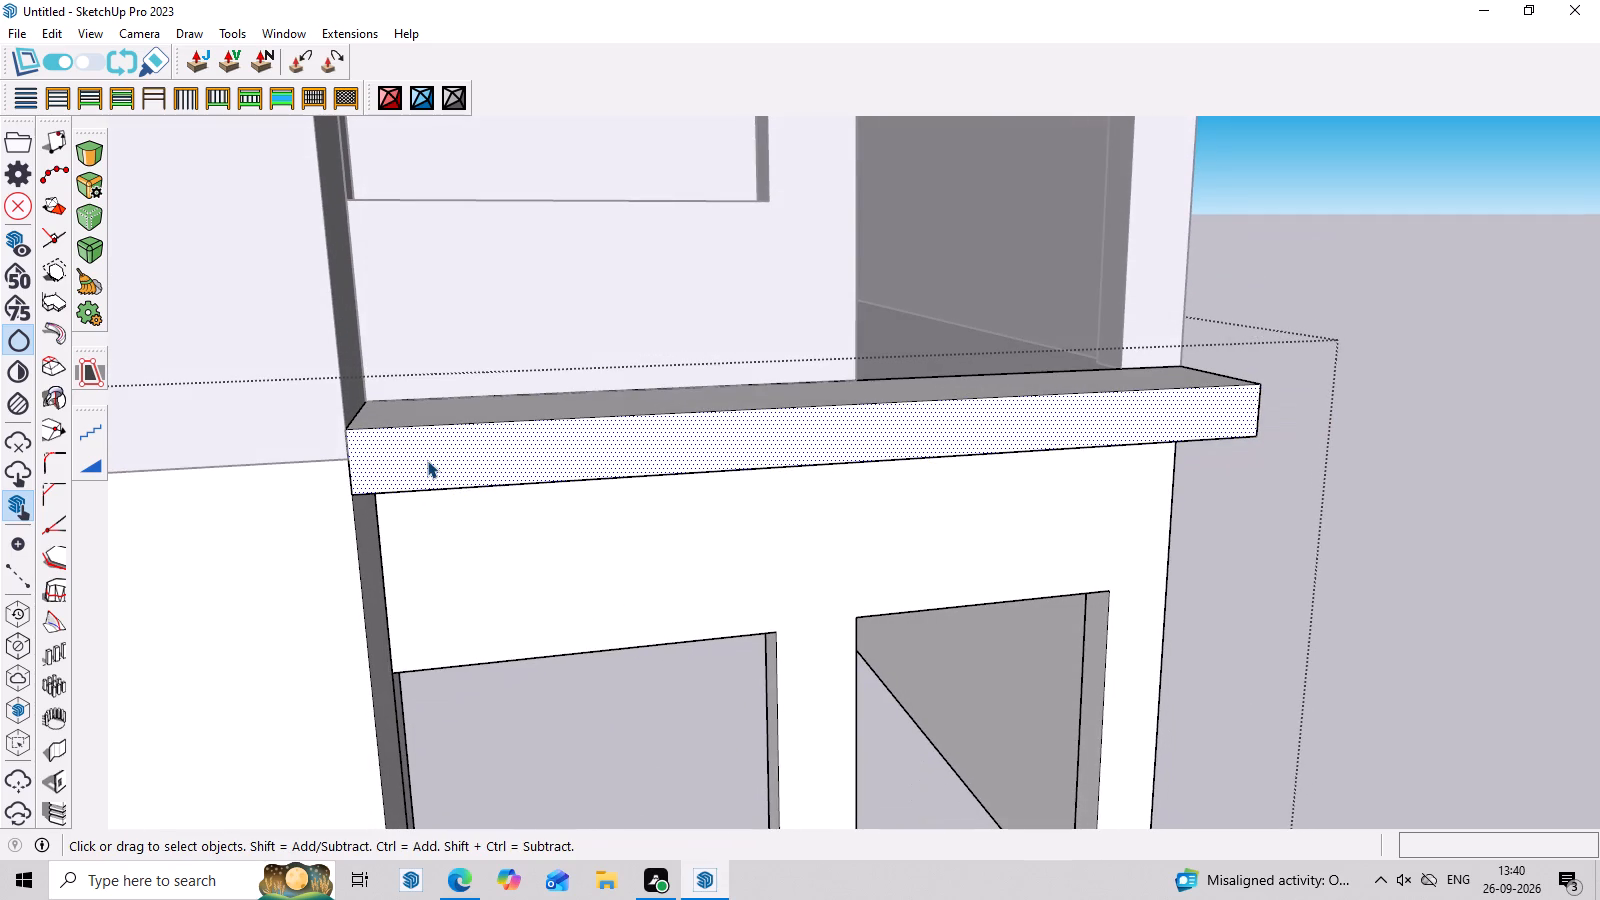
pyautogui.press('p')
pyautogui.click(427, 460)
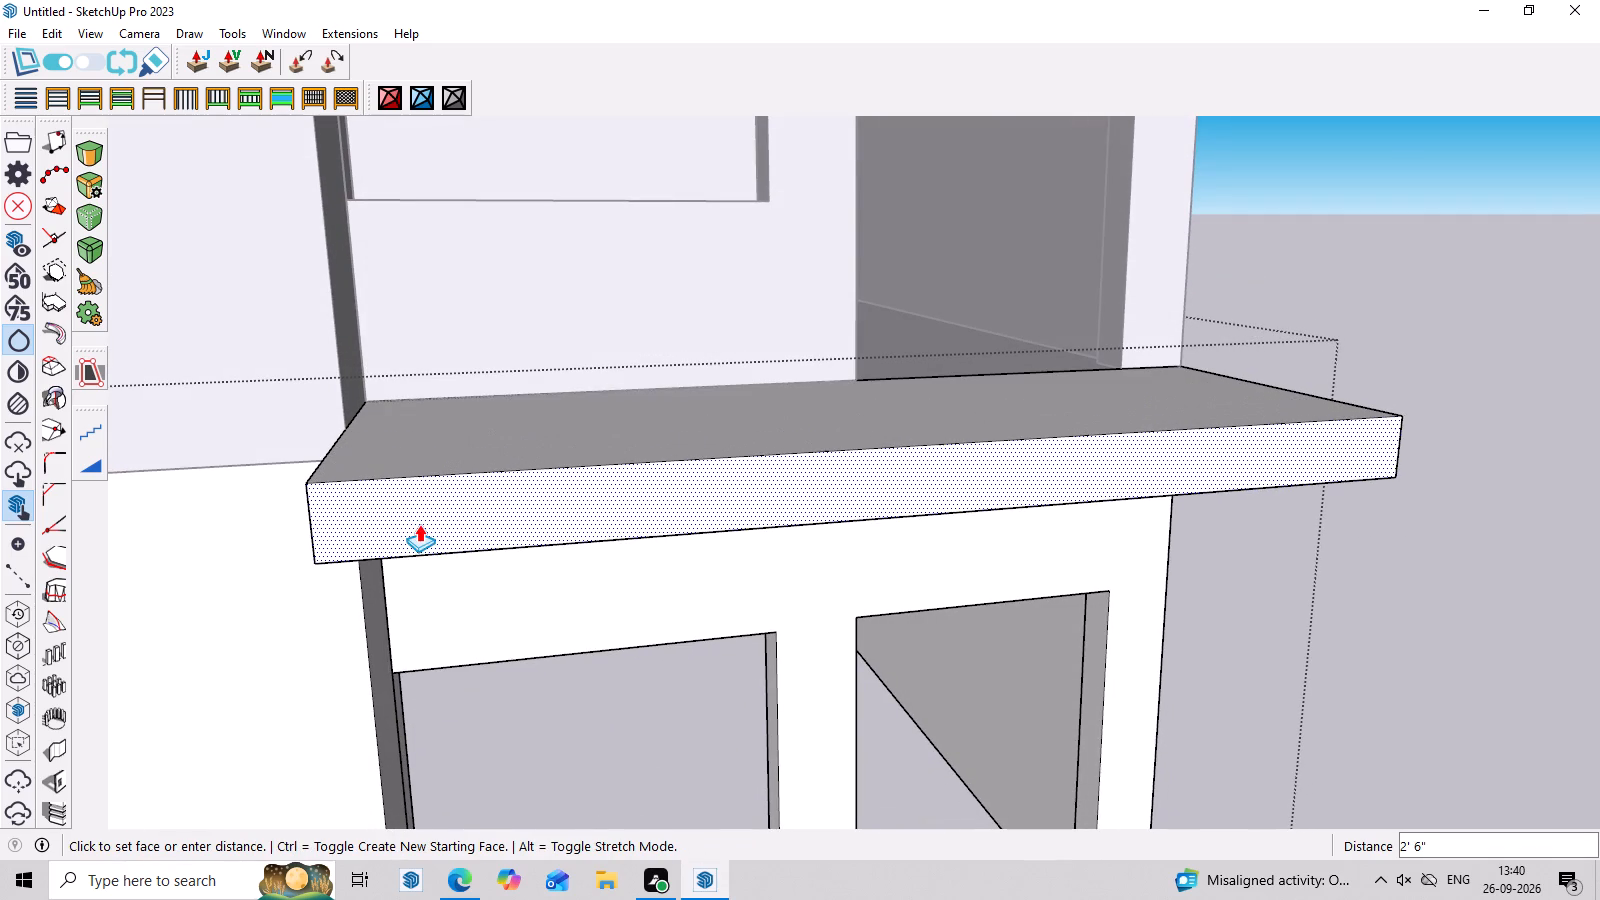
pyautogui.click(419, 524)
# Delete the dividing line on the projecting slab's end face at the column side.
pyautogui.moveTo(525, 516); pyautogui.dragTo(801, 480, button='middle')
pyautogui.press('Escape')
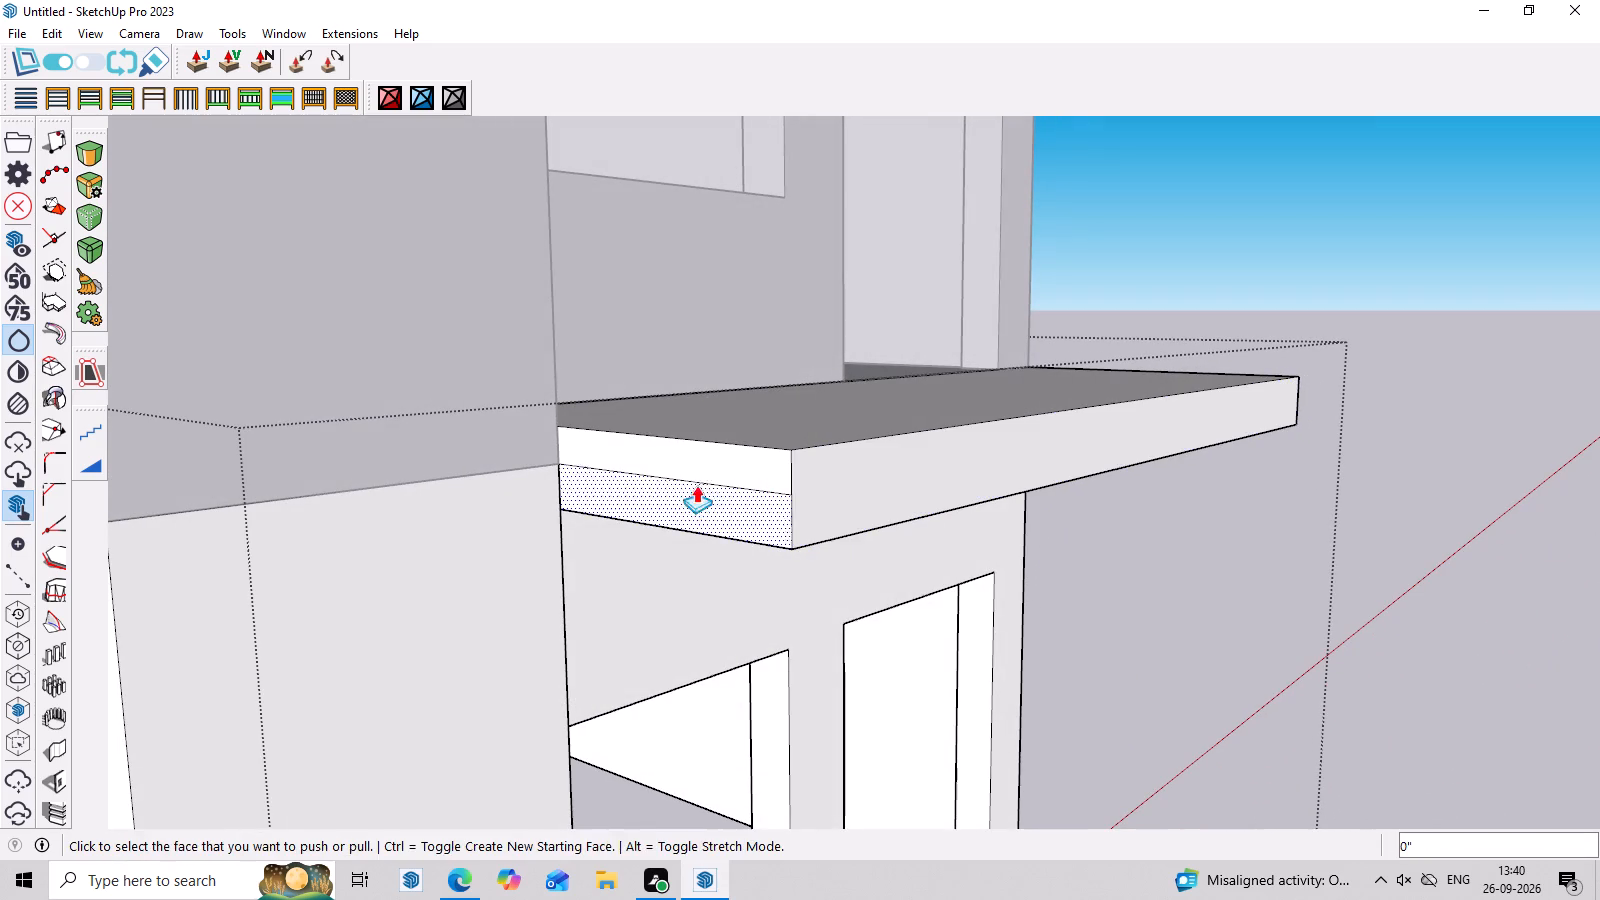
pyautogui.click(711, 479)
pyautogui.press('space')
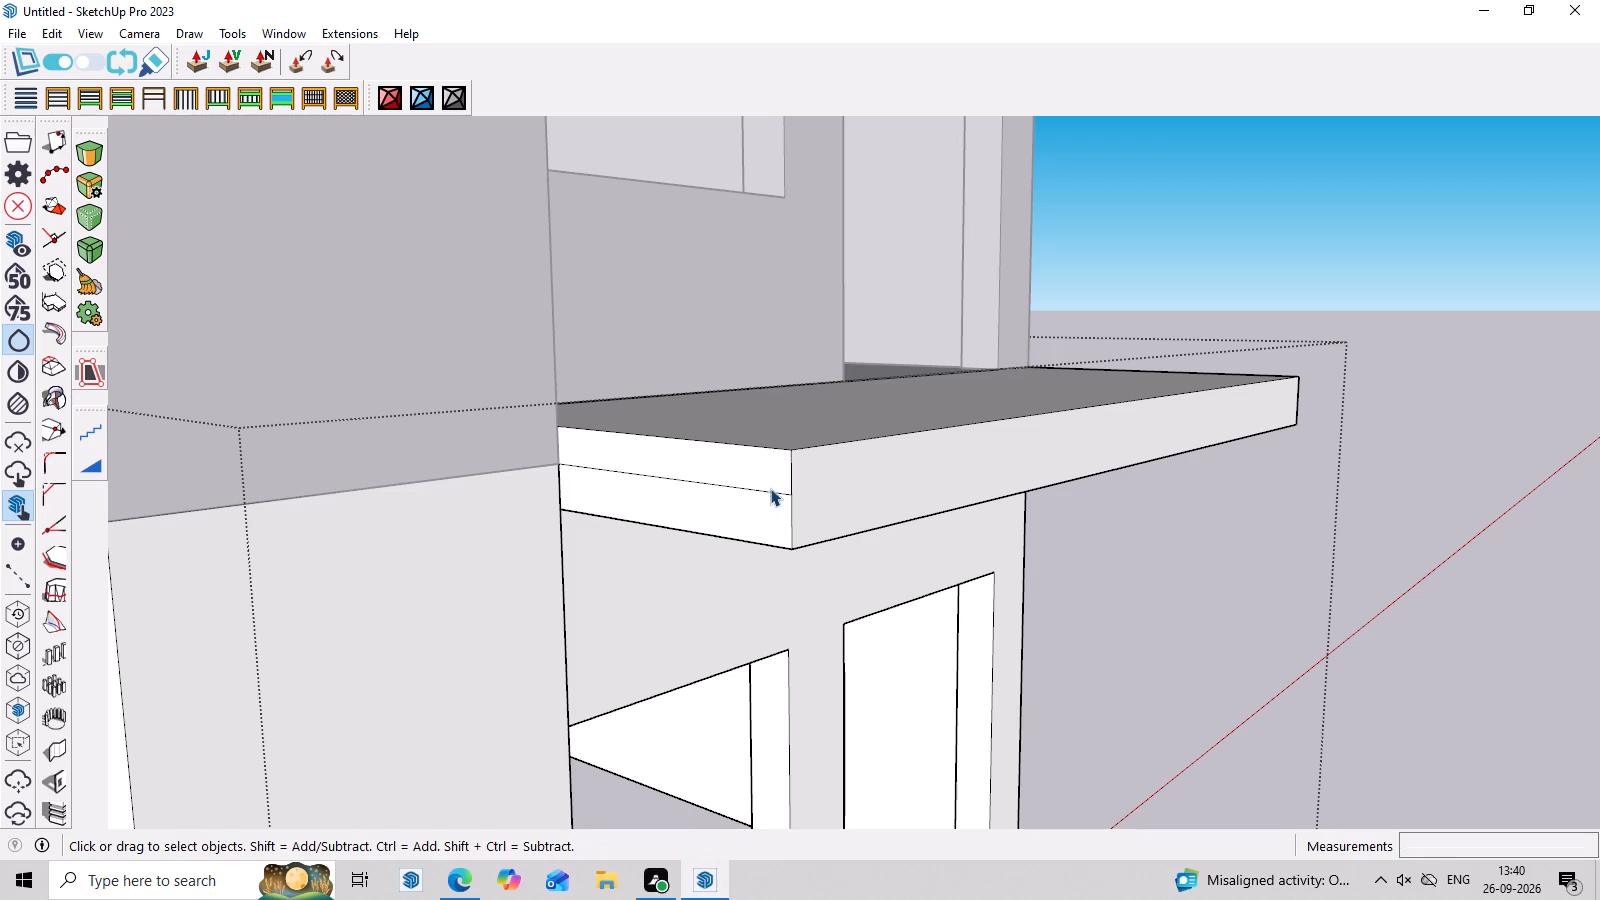
pyautogui.click(770, 489)
pyautogui.press('Delete')
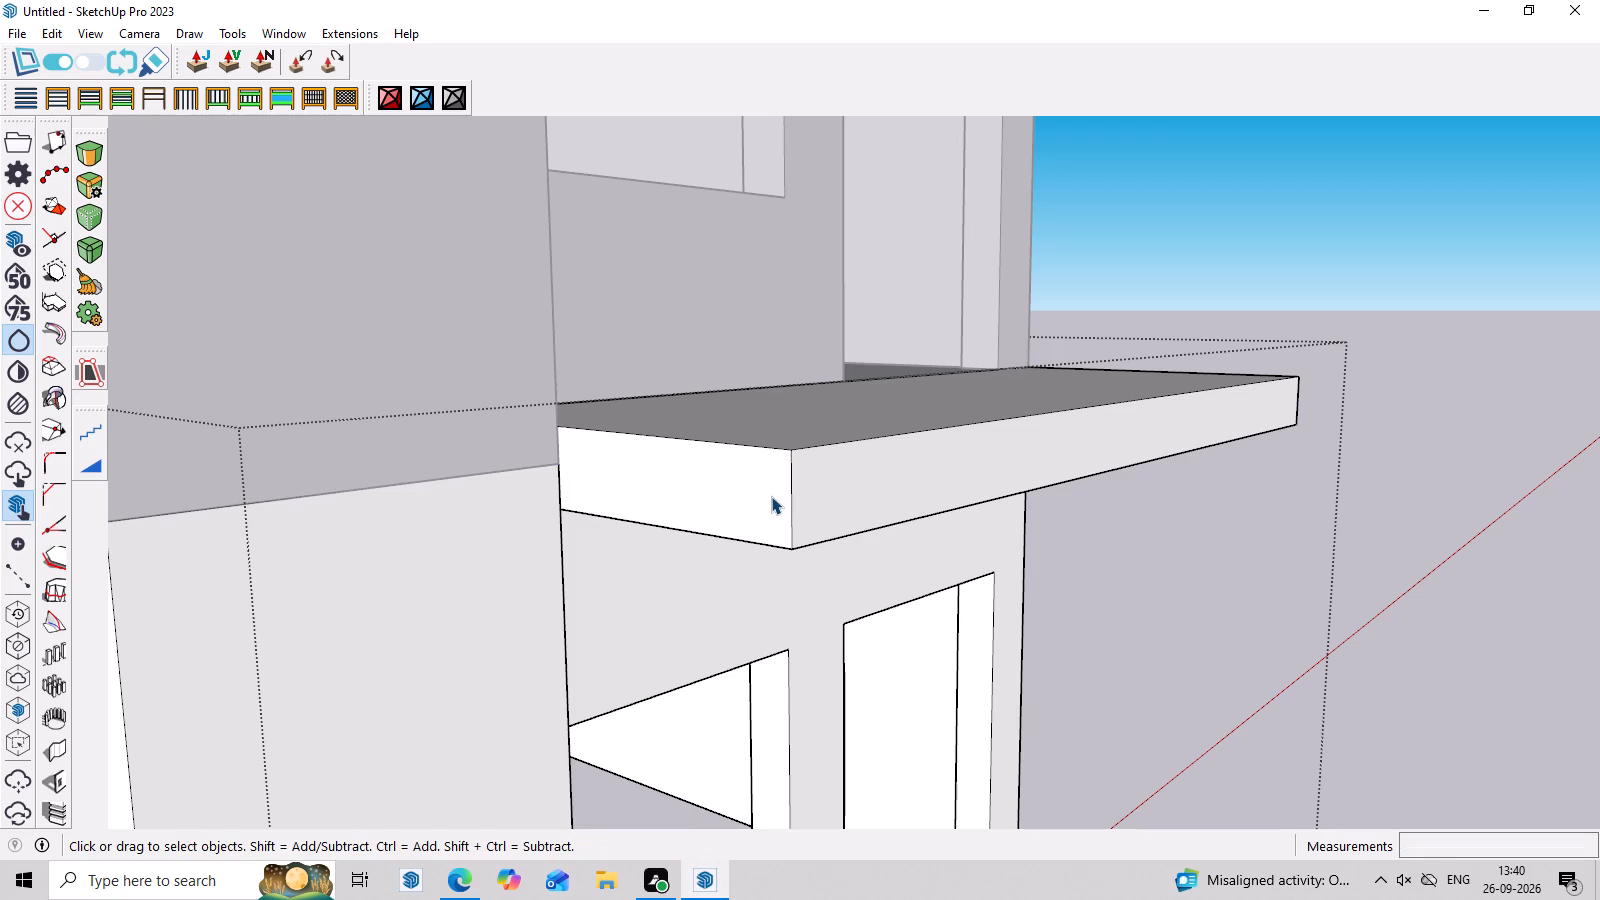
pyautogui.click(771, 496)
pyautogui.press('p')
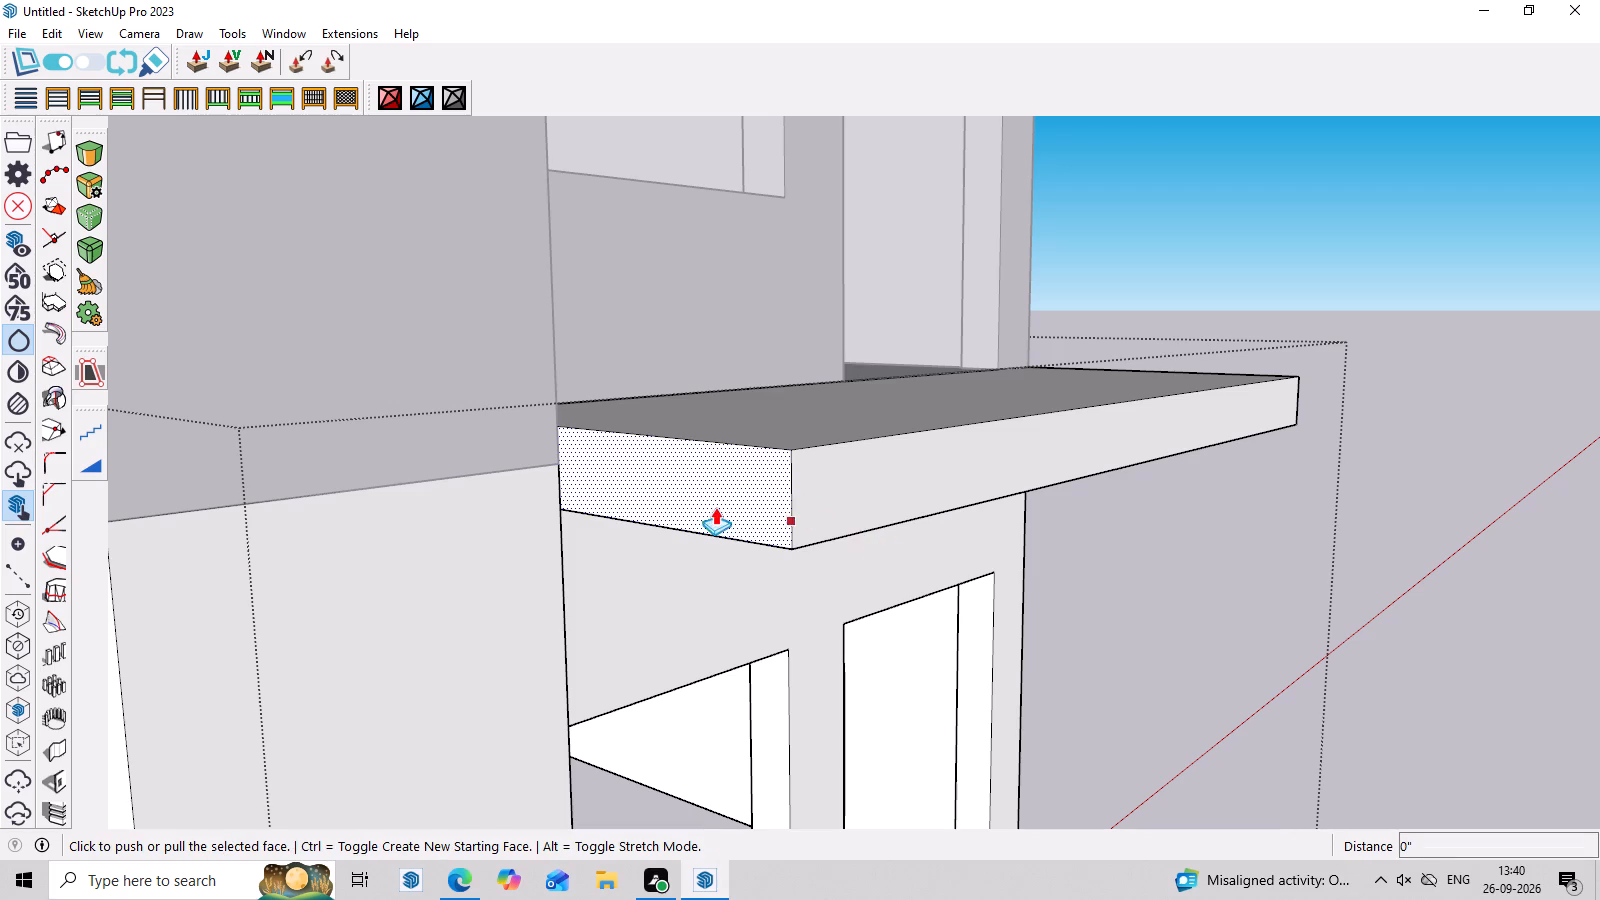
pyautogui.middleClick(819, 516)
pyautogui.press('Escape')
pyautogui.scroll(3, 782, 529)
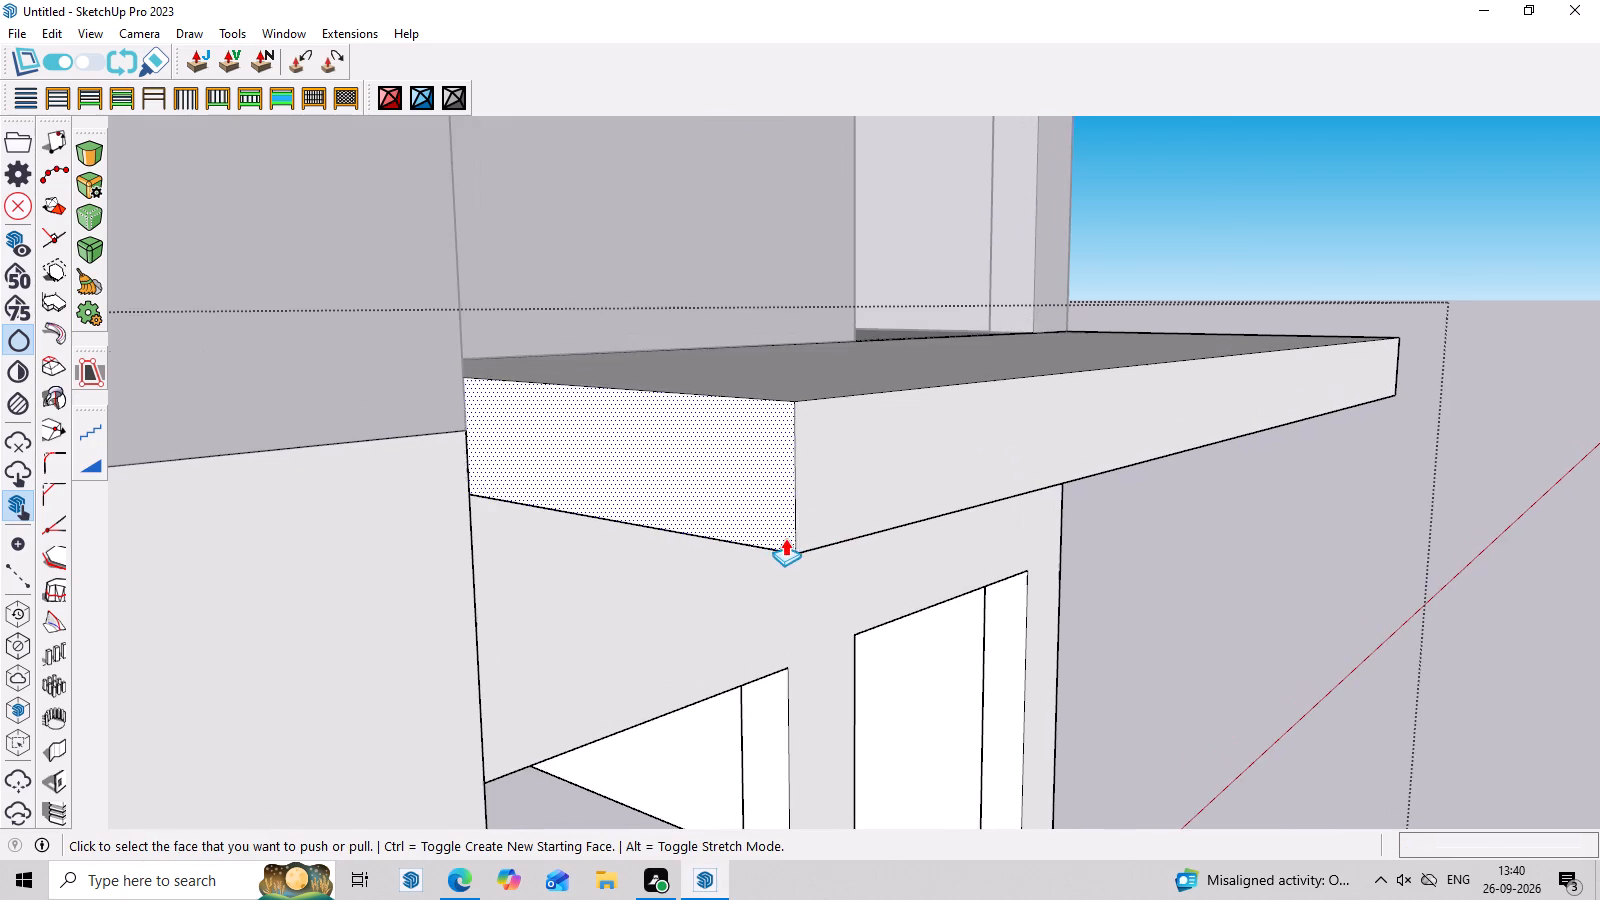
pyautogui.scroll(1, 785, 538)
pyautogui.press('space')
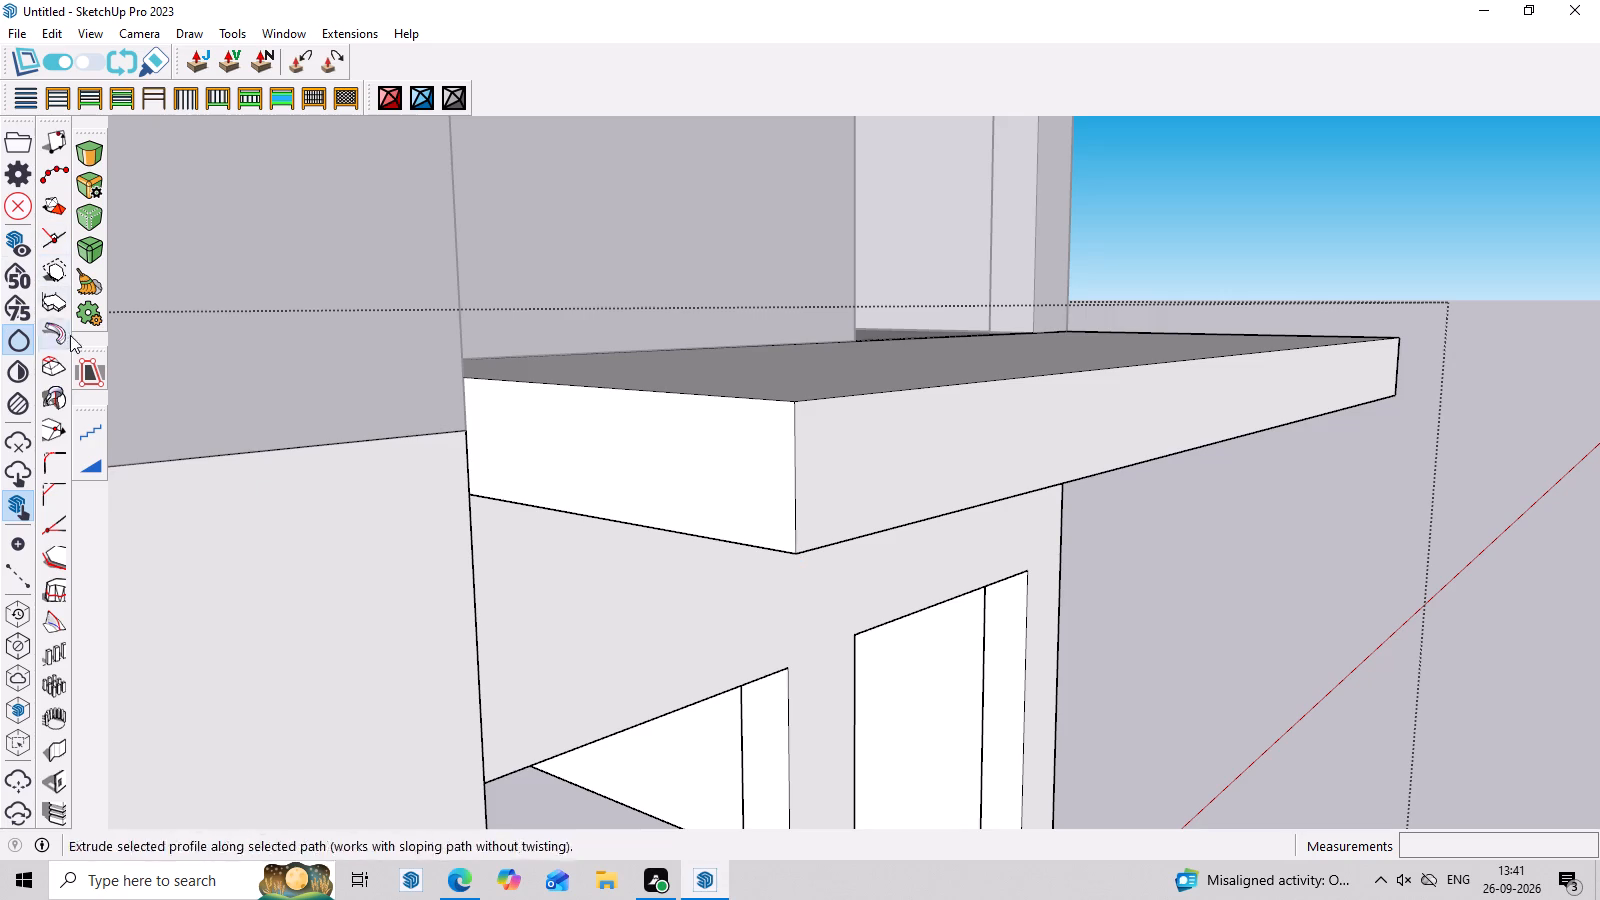
# Show the Large Tool Set toolbar.
pyautogui.rightClick(503, 49)
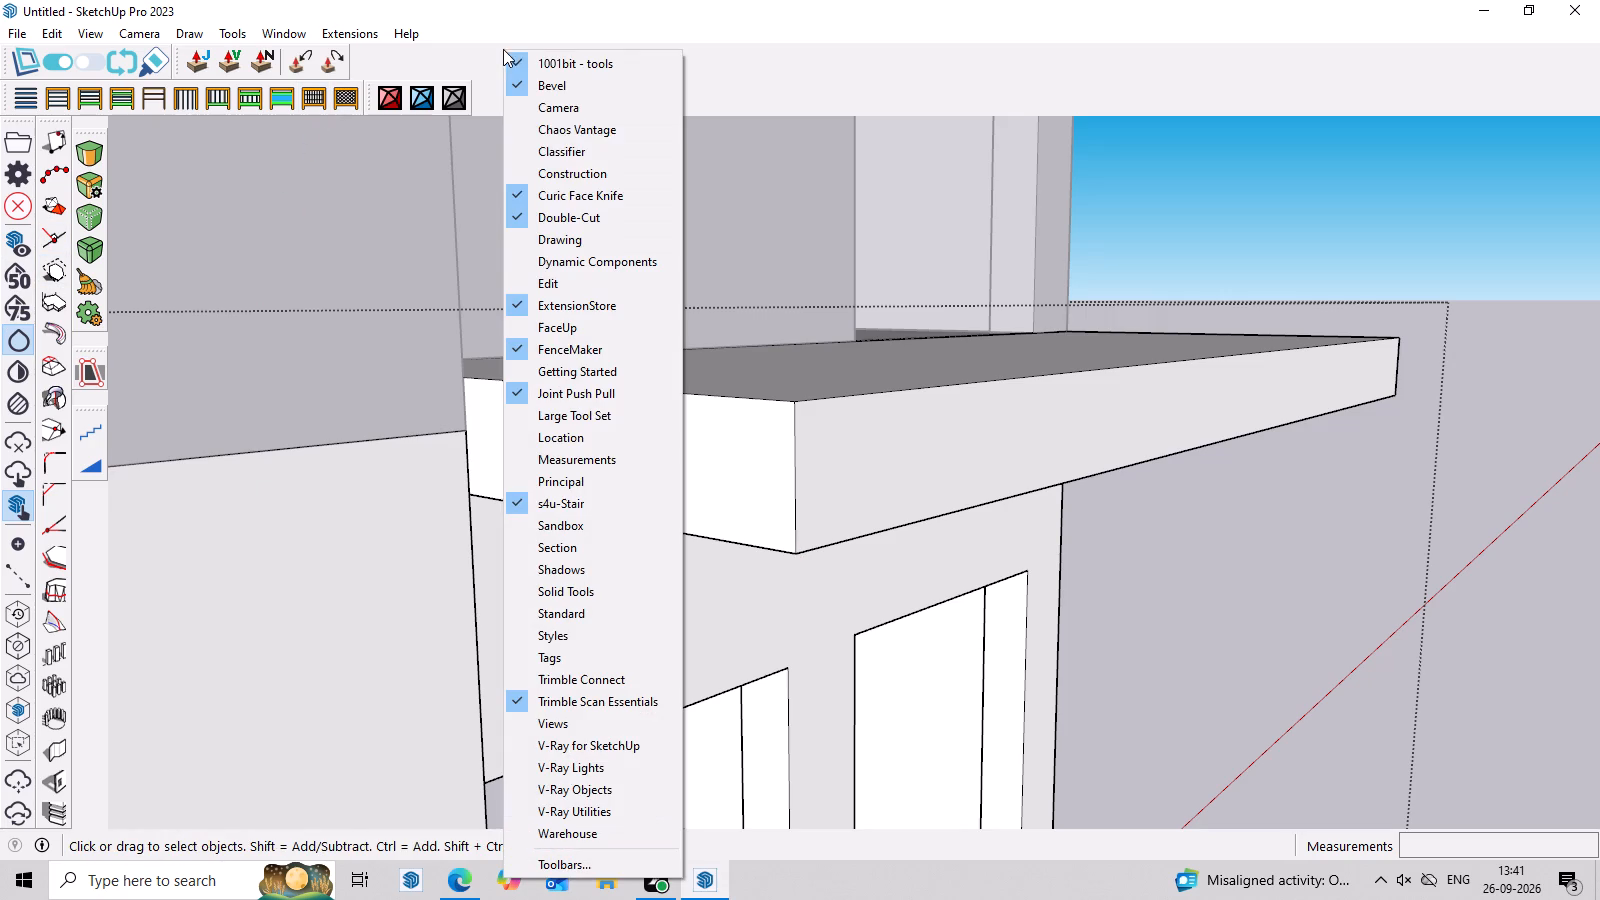
pyautogui.click(597, 414)
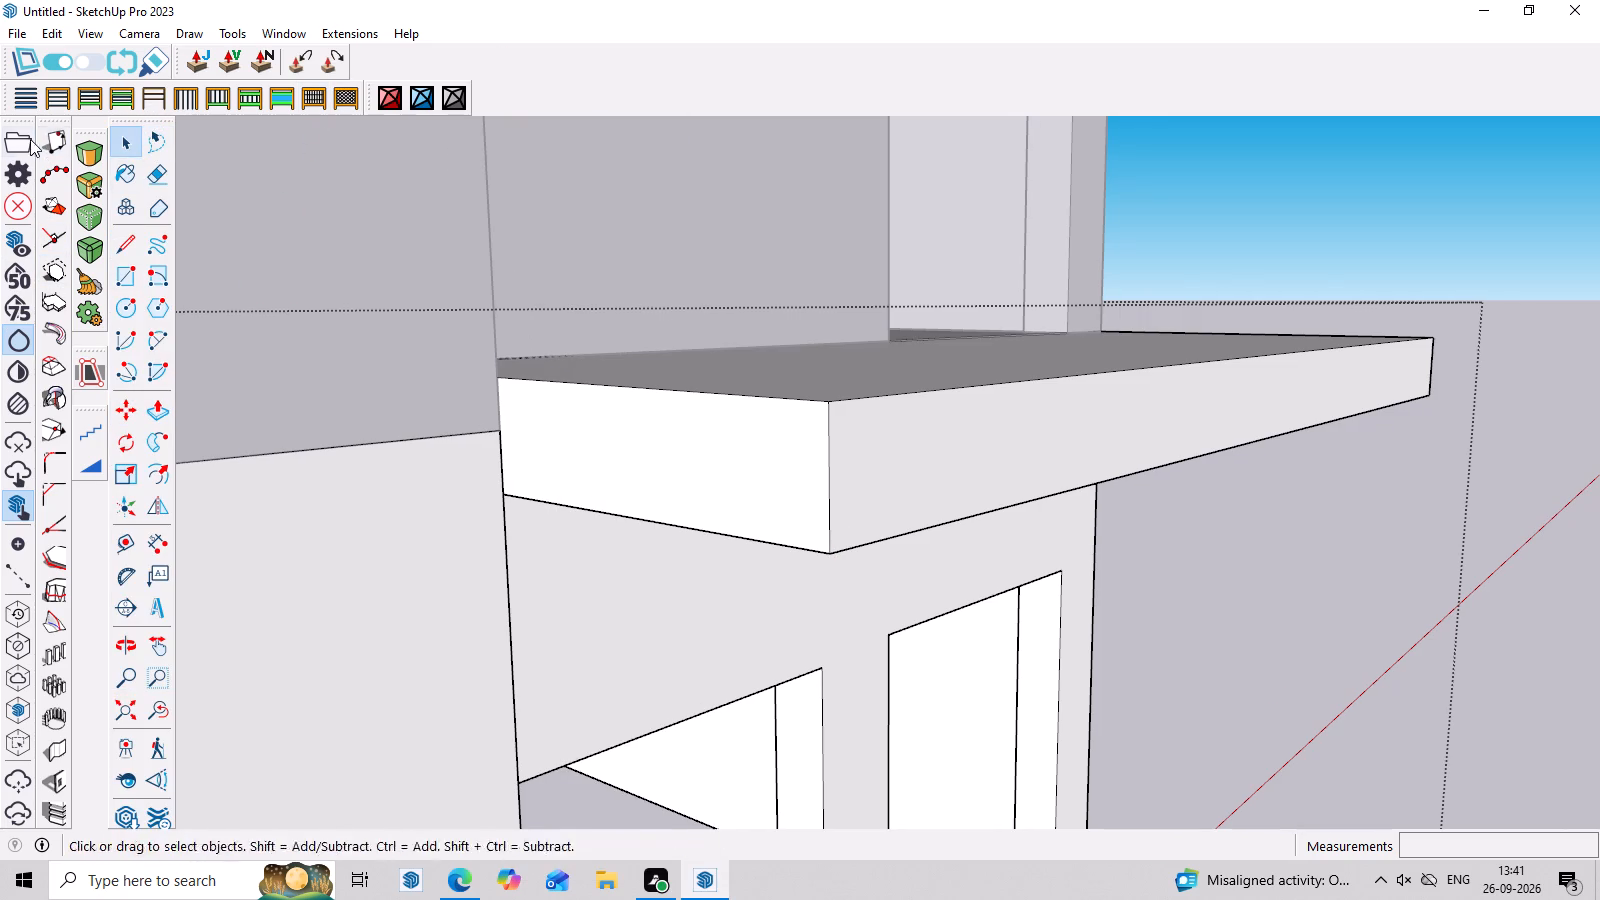
# Dock the point-cloud scan tools and the 1001bit tools horizontally above the drawing area.
pyautogui.moveTo(15, 122); pyautogui.dragTo(199, 98)
pyautogui.moveTo(246, 92); pyautogui.dragTo(266, 90)
pyautogui.moveTo(308, 85); pyautogui.dragTo(343, 77)
pyautogui.click(390, 59)
pyautogui.click(493, 11)
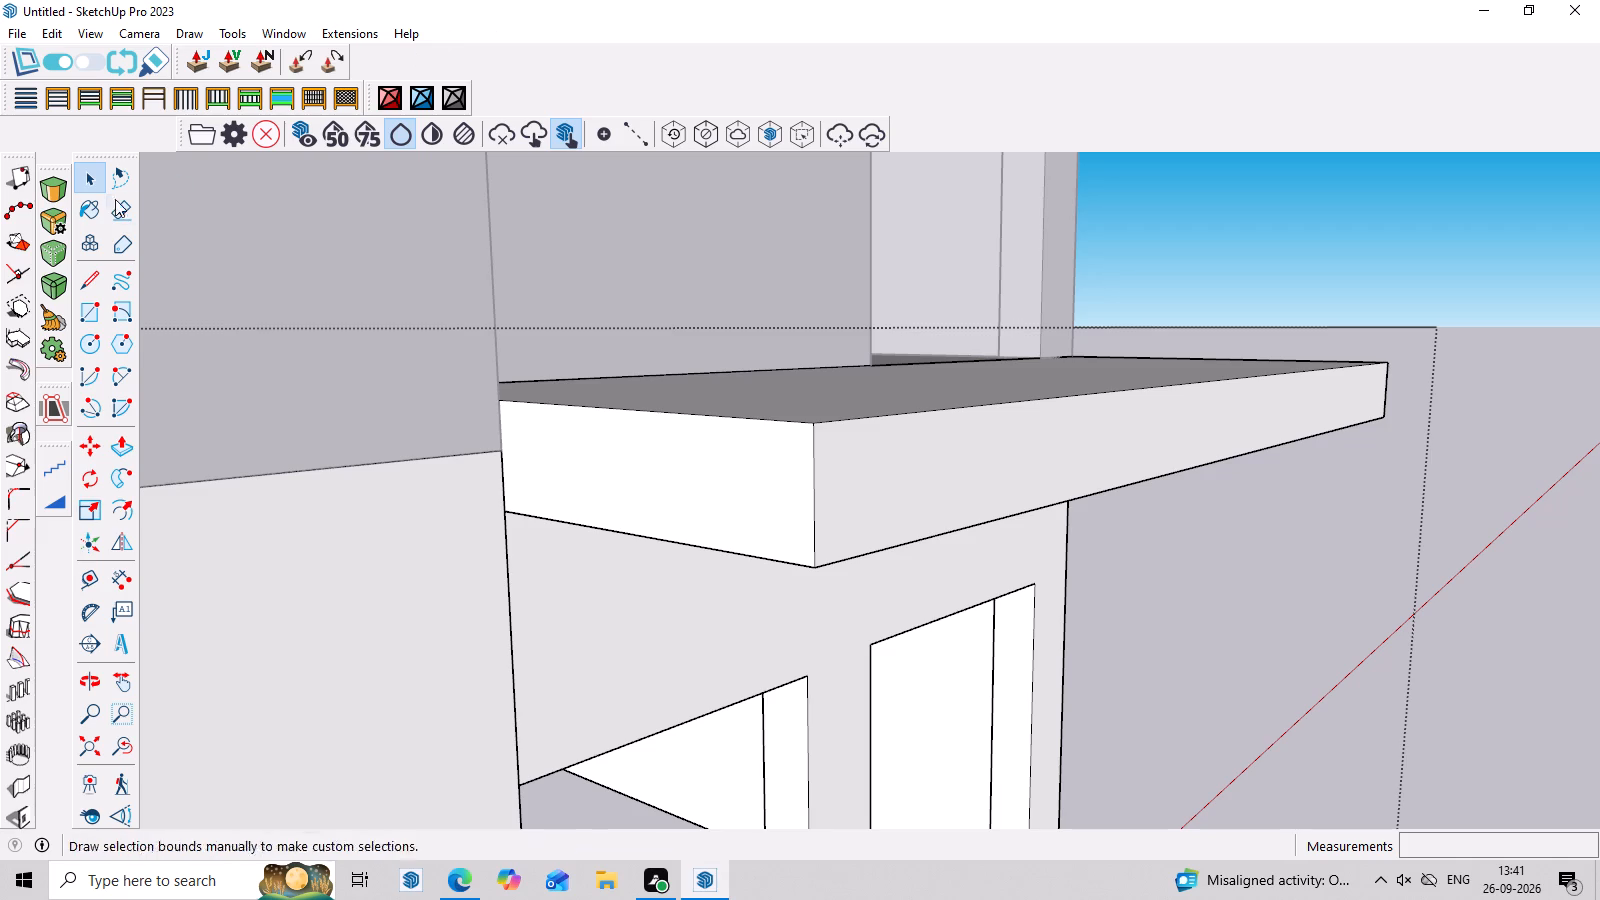
pyautogui.moveTo(24, 157); pyautogui.dragTo(445, 41)
pyautogui.click(454, 41)
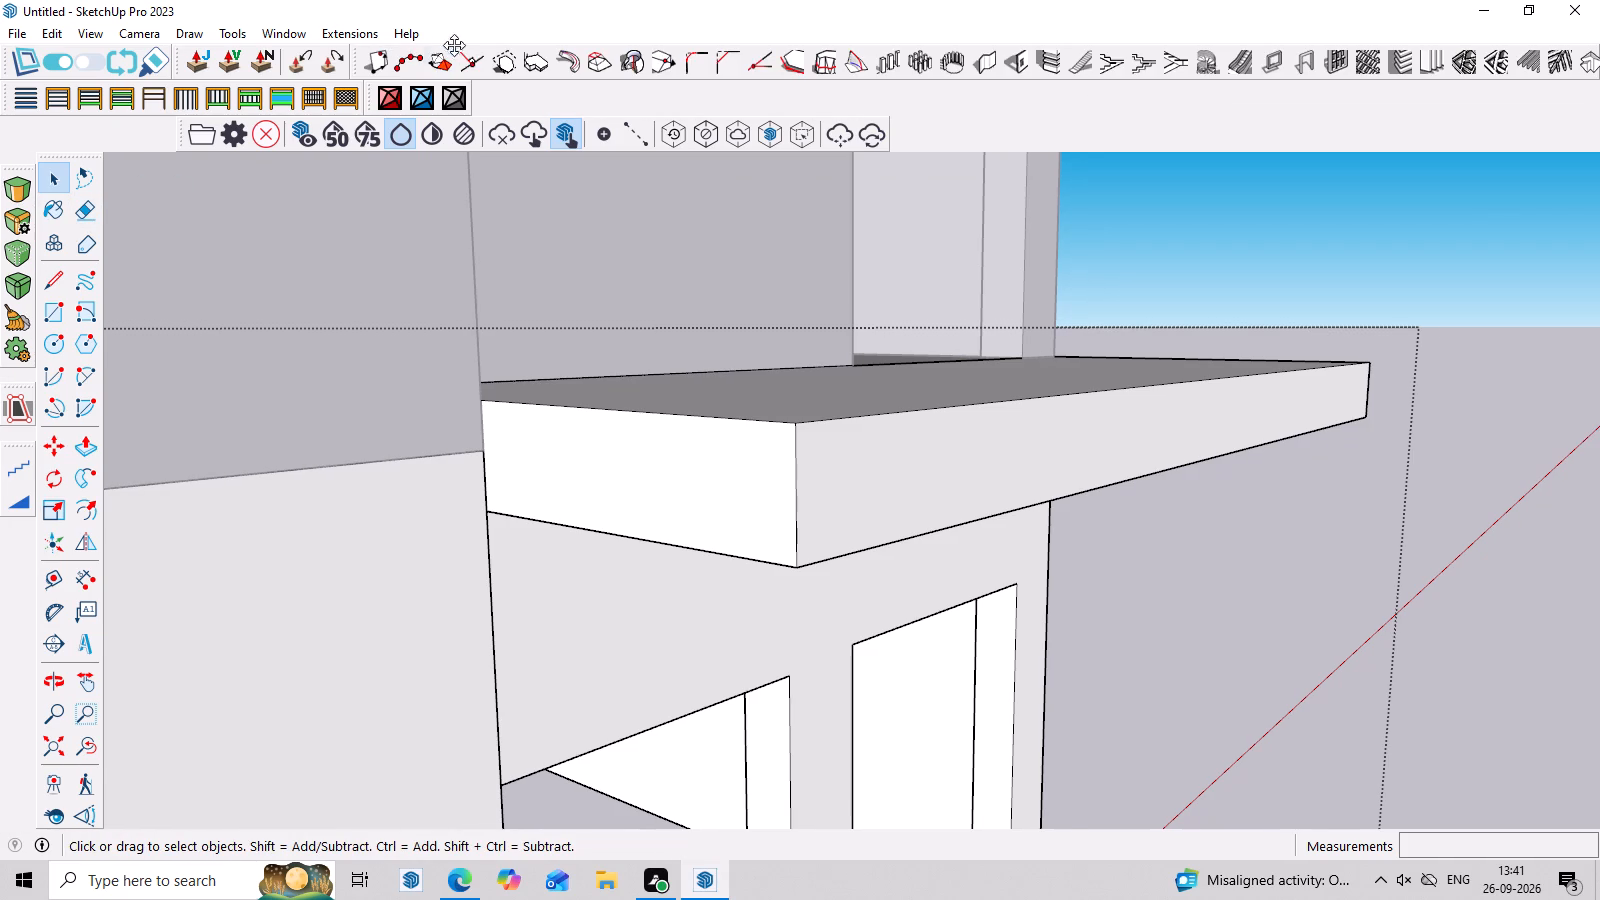
# Dock the green-cube tools beside the scan tools, set the Large Tool Set against the window edge, and close the gaps between them.
pyautogui.moveTo(15, 169); pyautogui.dragTo(26, 150)
pyautogui.moveTo(67, 98); pyautogui.dragTo(90, 118)
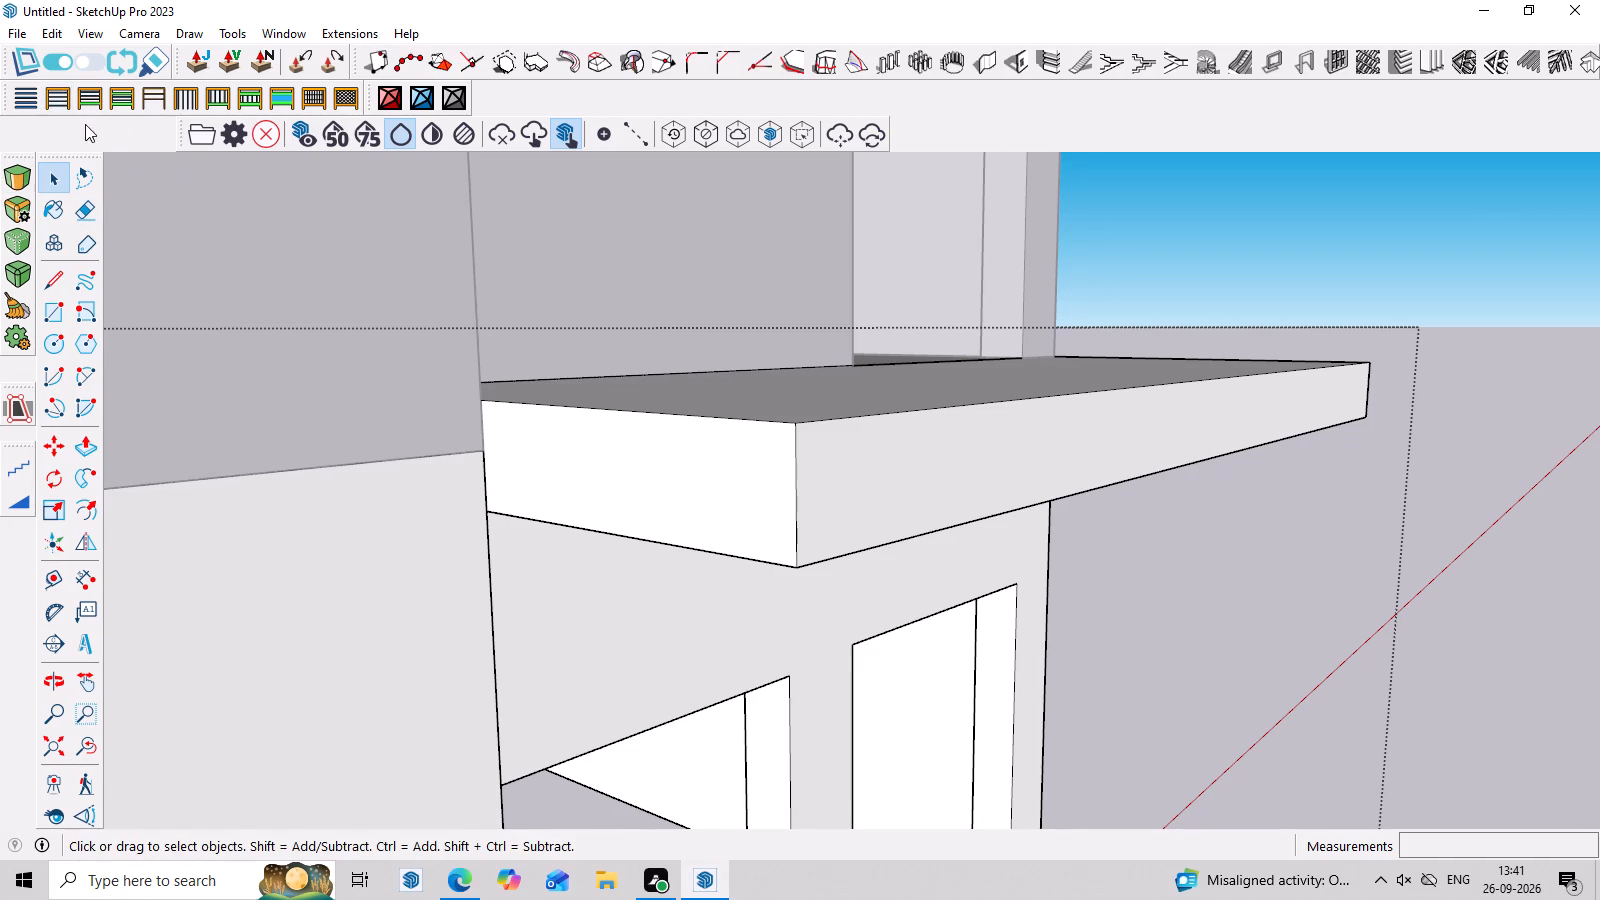
pyautogui.moveTo(17, 155); pyautogui.dragTo(119, 103)
pyautogui.moveTo(118, 103); pyautogui.dragTo(97, 112)
pyautogui.moveTo(93, 113); pyautogui.dragTo(74, 118)
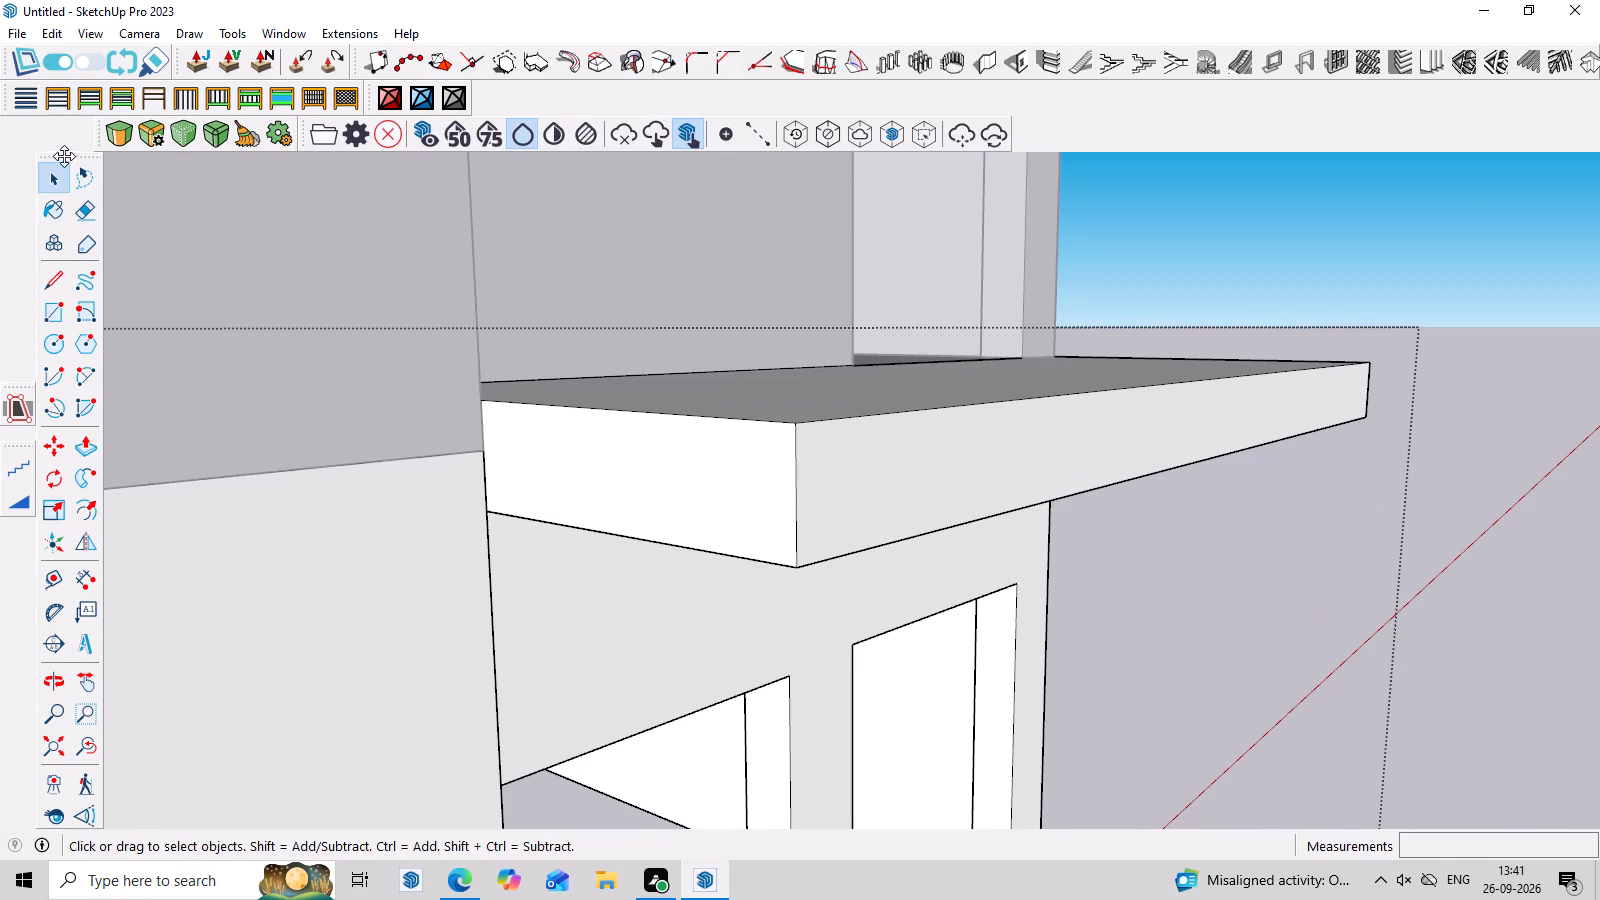
pyautogui.moveTo(64, 157); pyautogui.dragTo(1, 161)
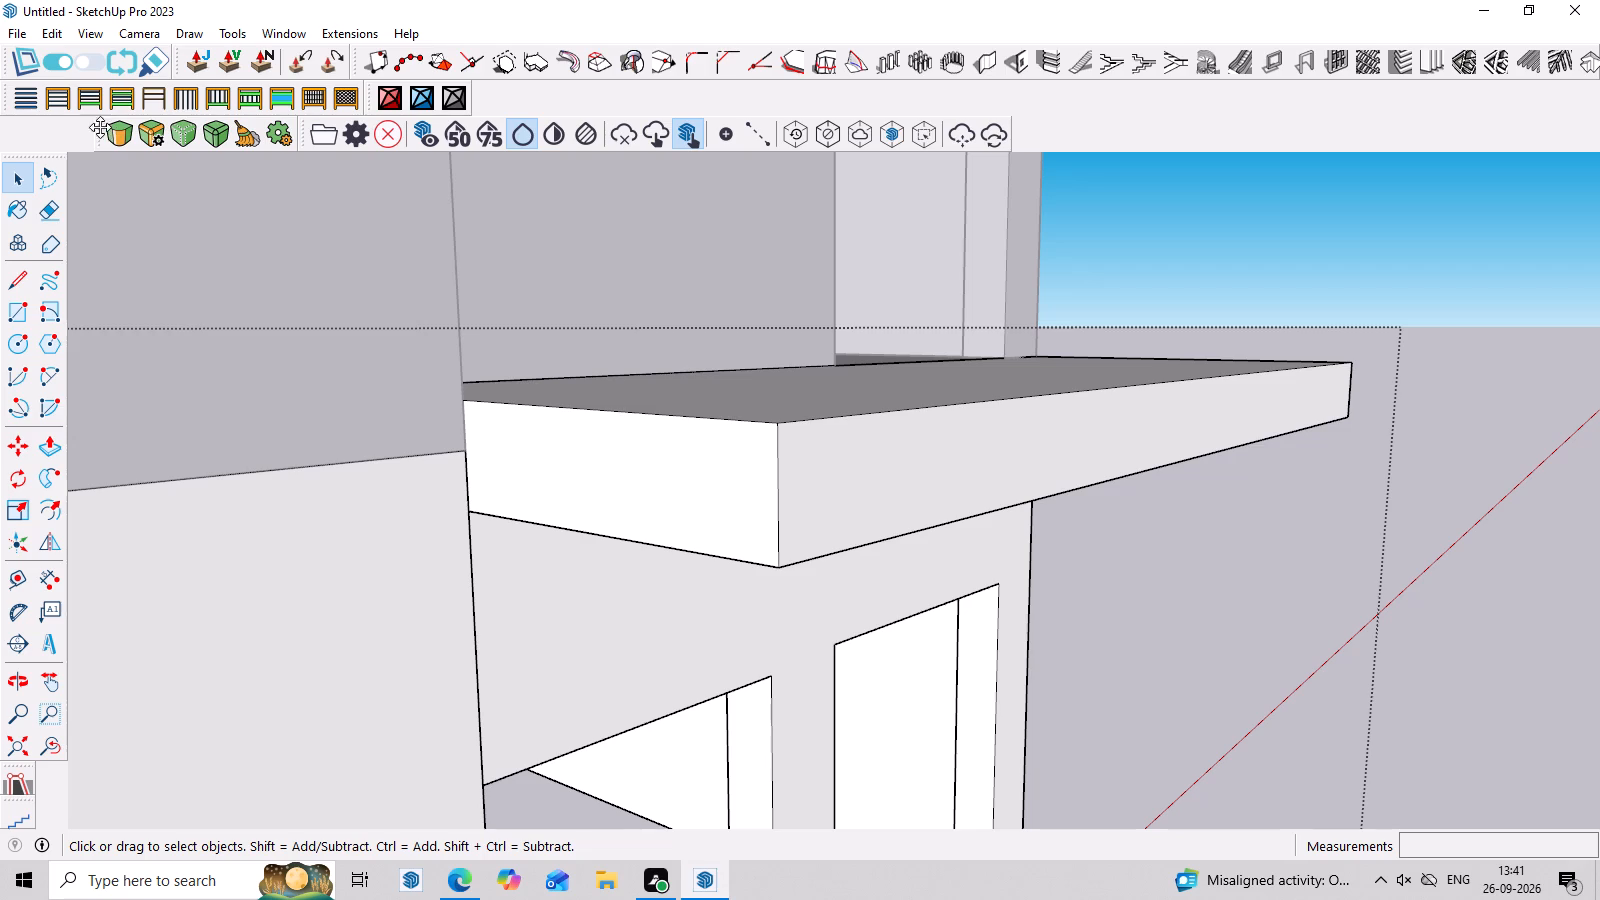
pyautogui.moveTo(97, 130); pyautogui.dragTo(2, 131)
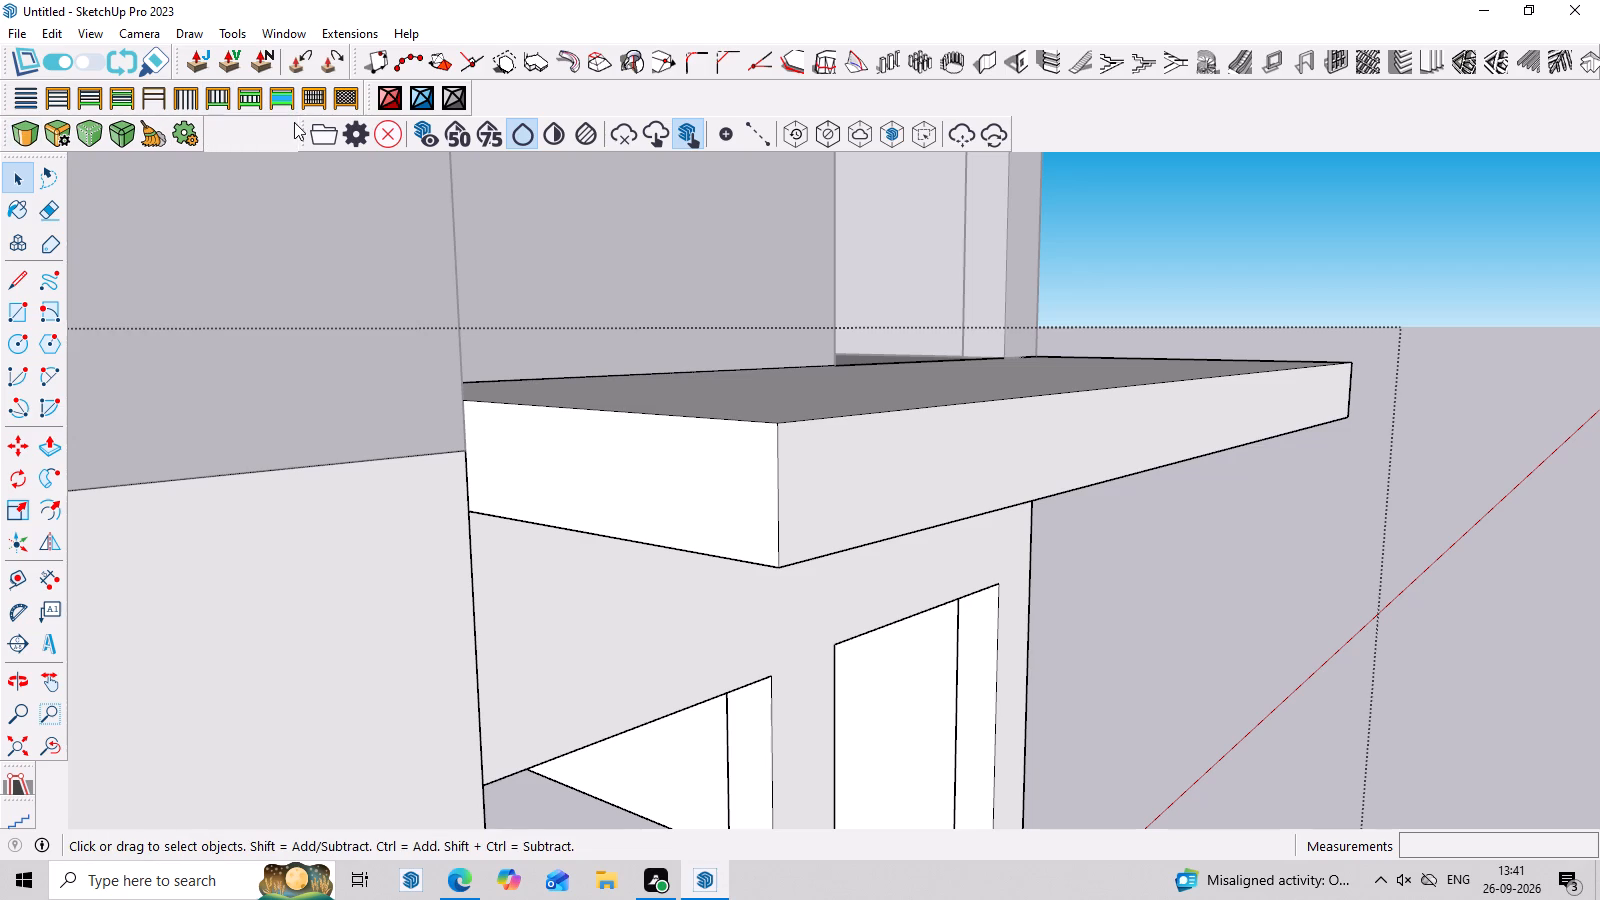
pyautogui.moveTo(300, 130); pyautogui.dragTo(205, 133)
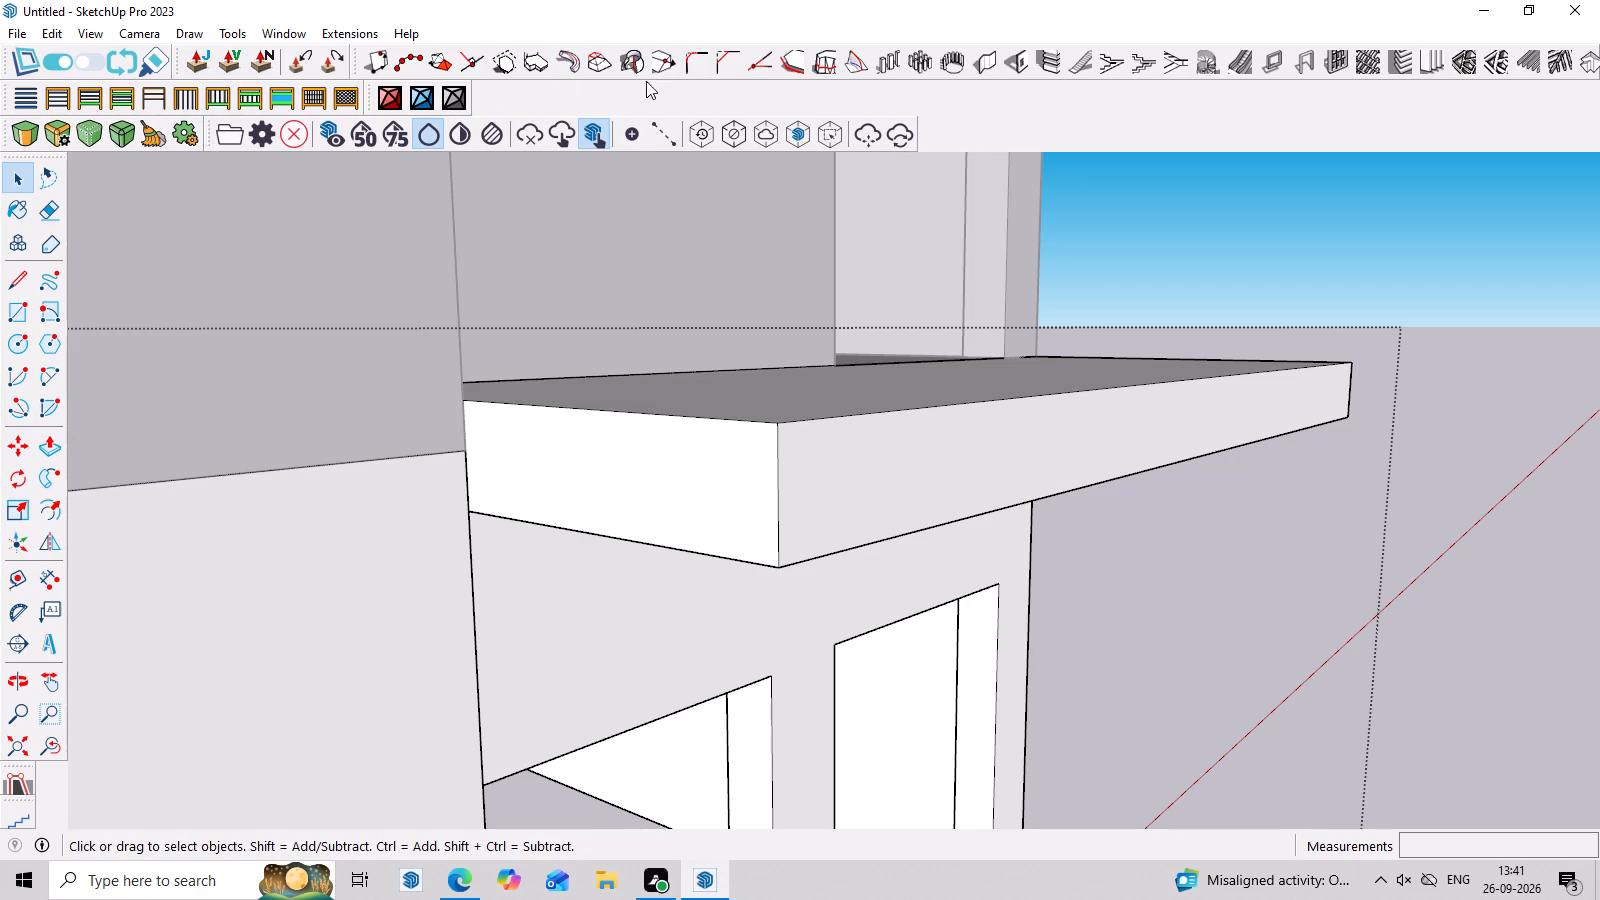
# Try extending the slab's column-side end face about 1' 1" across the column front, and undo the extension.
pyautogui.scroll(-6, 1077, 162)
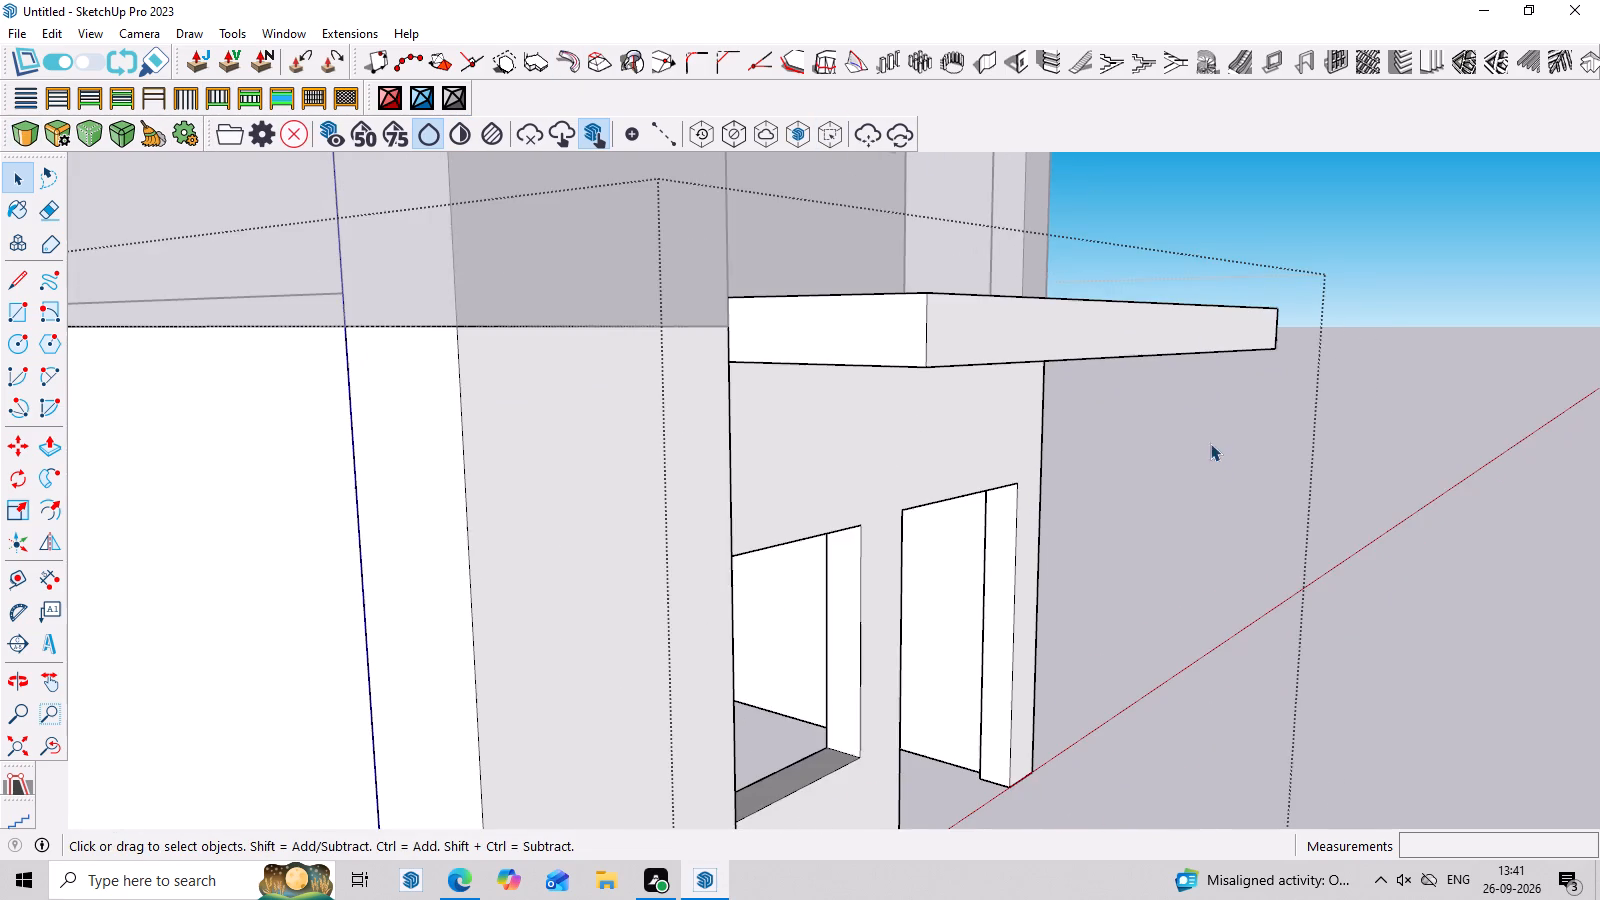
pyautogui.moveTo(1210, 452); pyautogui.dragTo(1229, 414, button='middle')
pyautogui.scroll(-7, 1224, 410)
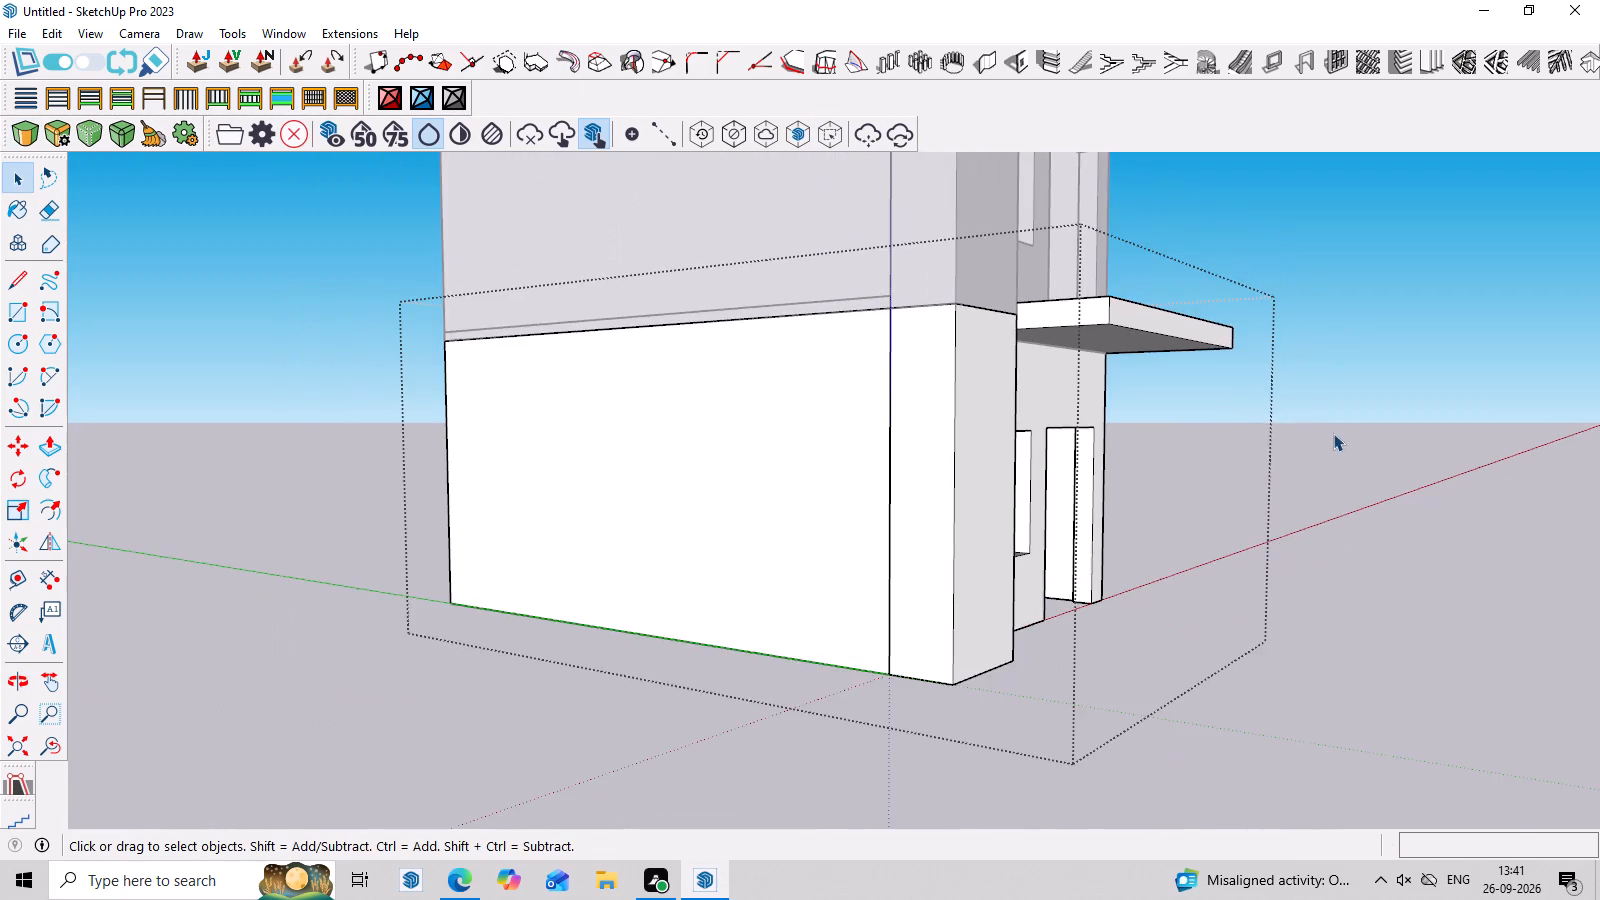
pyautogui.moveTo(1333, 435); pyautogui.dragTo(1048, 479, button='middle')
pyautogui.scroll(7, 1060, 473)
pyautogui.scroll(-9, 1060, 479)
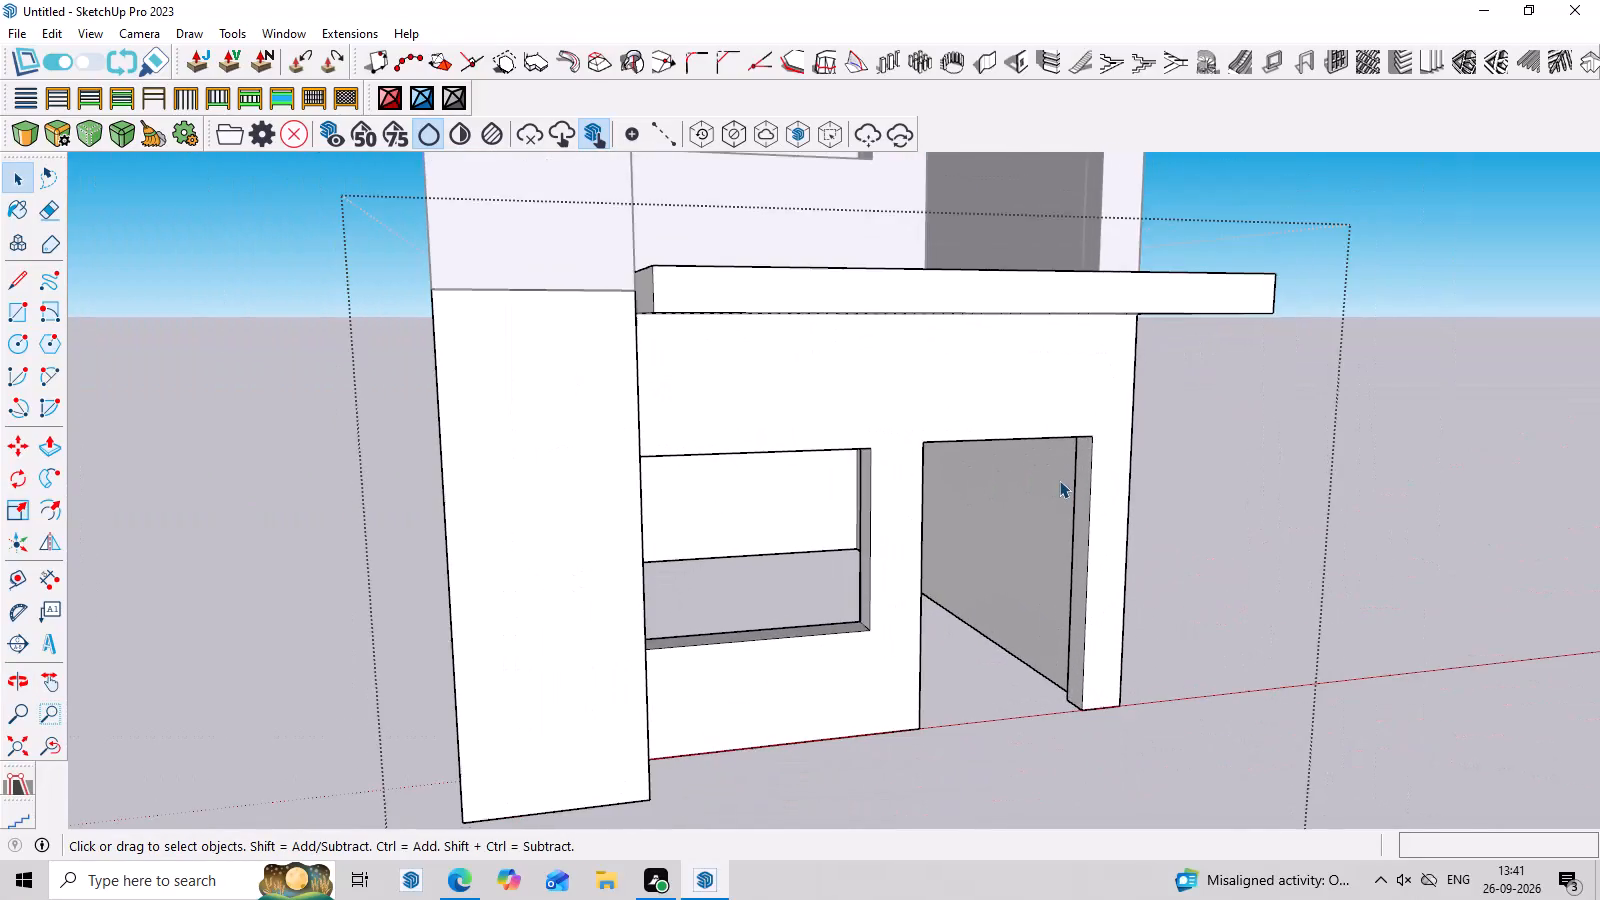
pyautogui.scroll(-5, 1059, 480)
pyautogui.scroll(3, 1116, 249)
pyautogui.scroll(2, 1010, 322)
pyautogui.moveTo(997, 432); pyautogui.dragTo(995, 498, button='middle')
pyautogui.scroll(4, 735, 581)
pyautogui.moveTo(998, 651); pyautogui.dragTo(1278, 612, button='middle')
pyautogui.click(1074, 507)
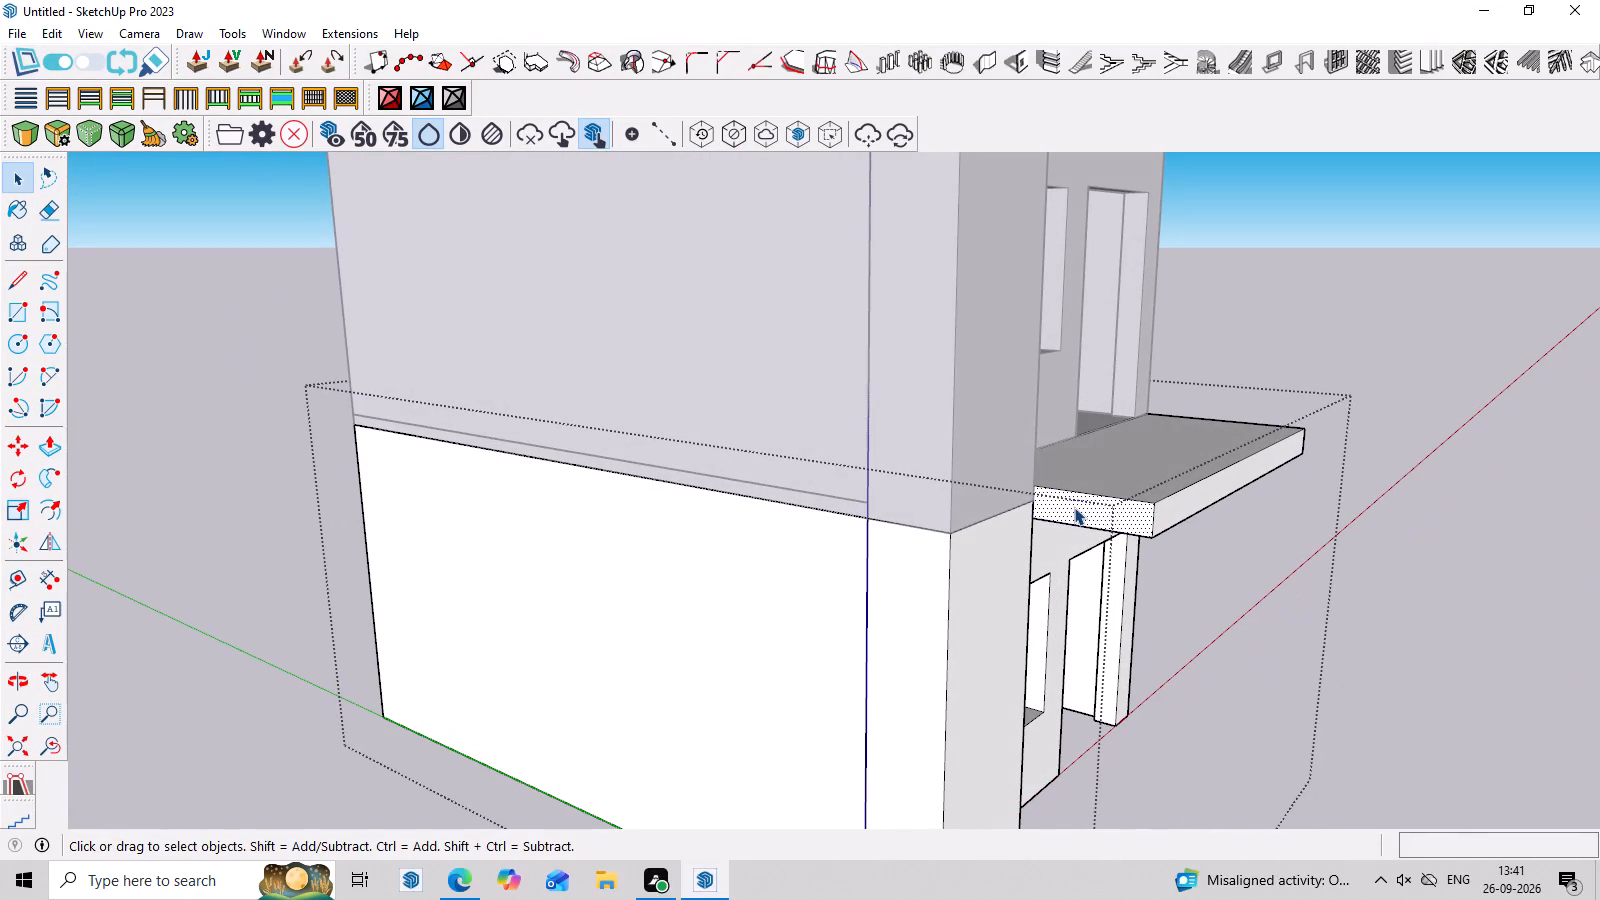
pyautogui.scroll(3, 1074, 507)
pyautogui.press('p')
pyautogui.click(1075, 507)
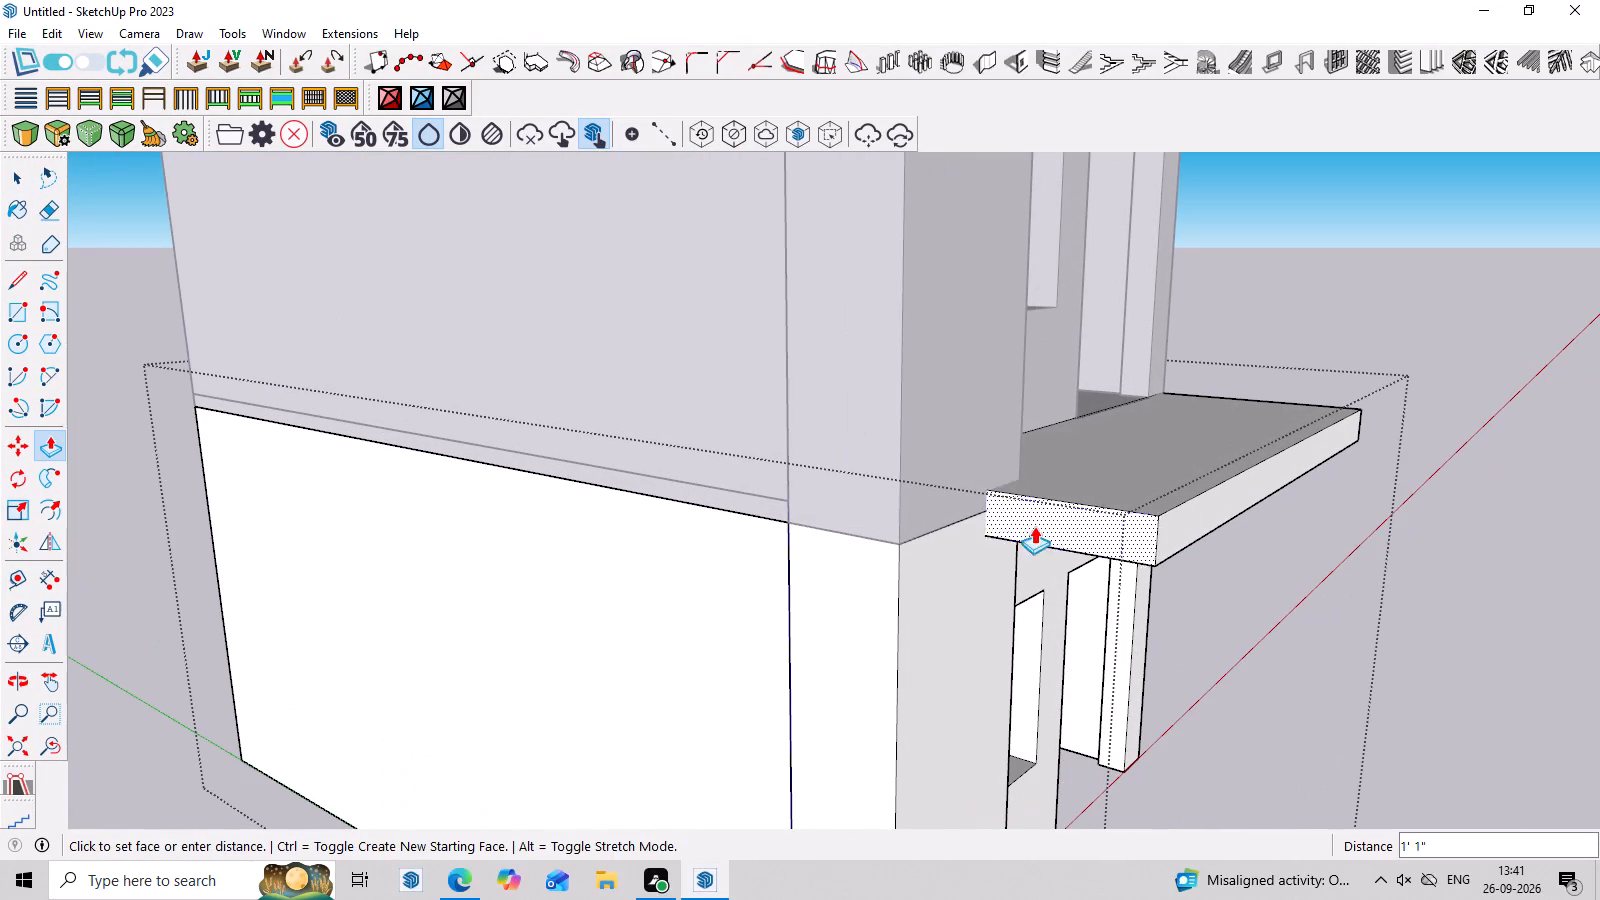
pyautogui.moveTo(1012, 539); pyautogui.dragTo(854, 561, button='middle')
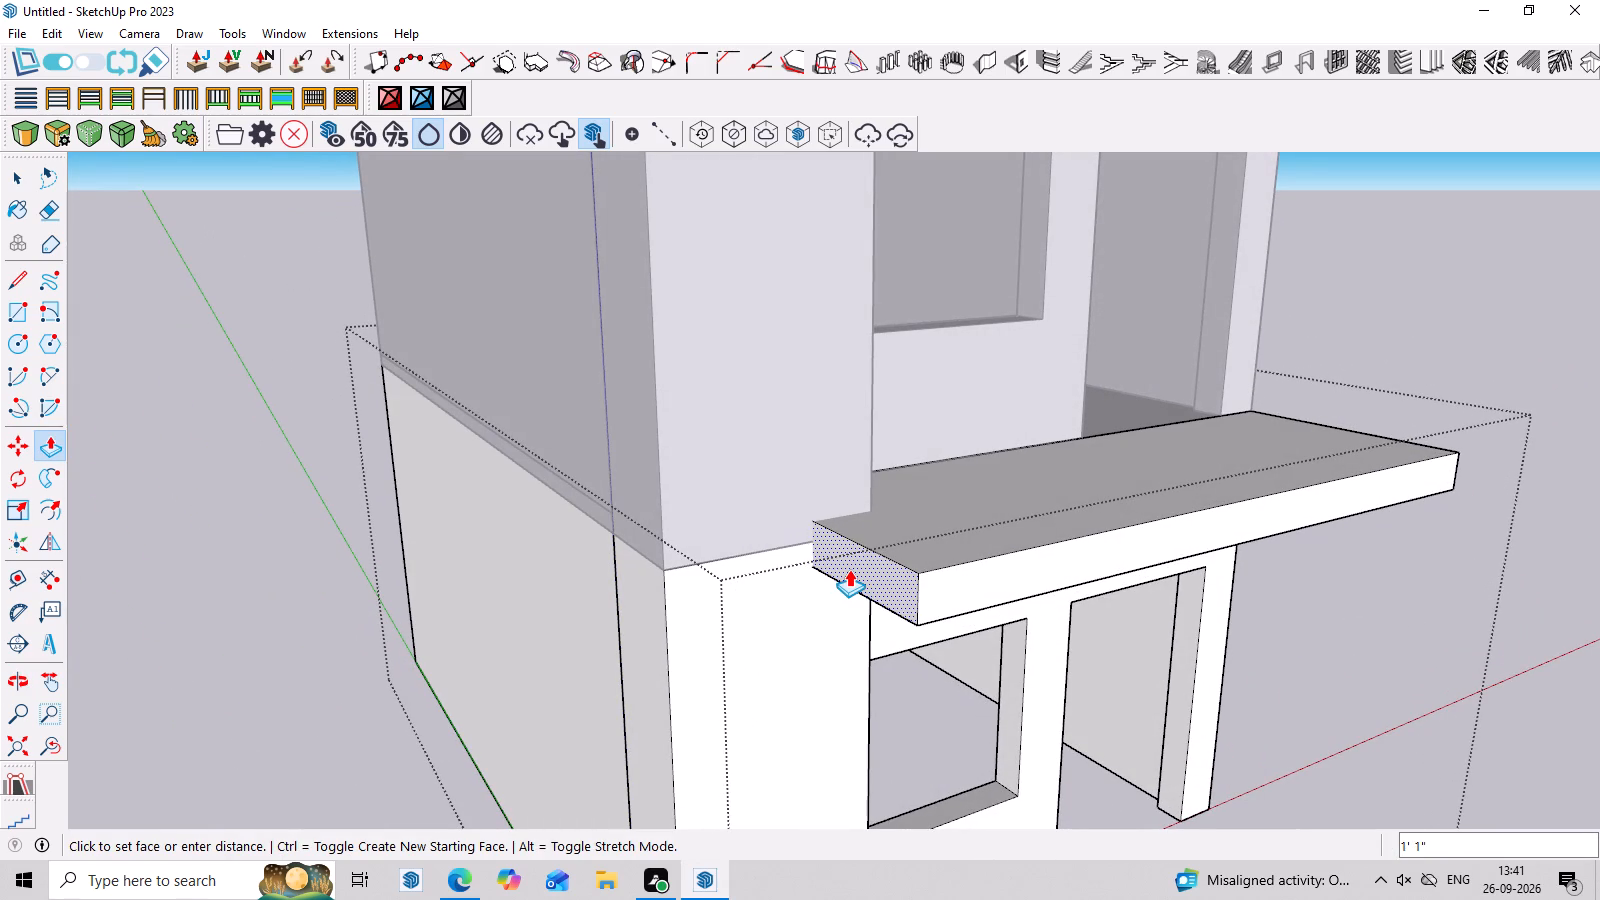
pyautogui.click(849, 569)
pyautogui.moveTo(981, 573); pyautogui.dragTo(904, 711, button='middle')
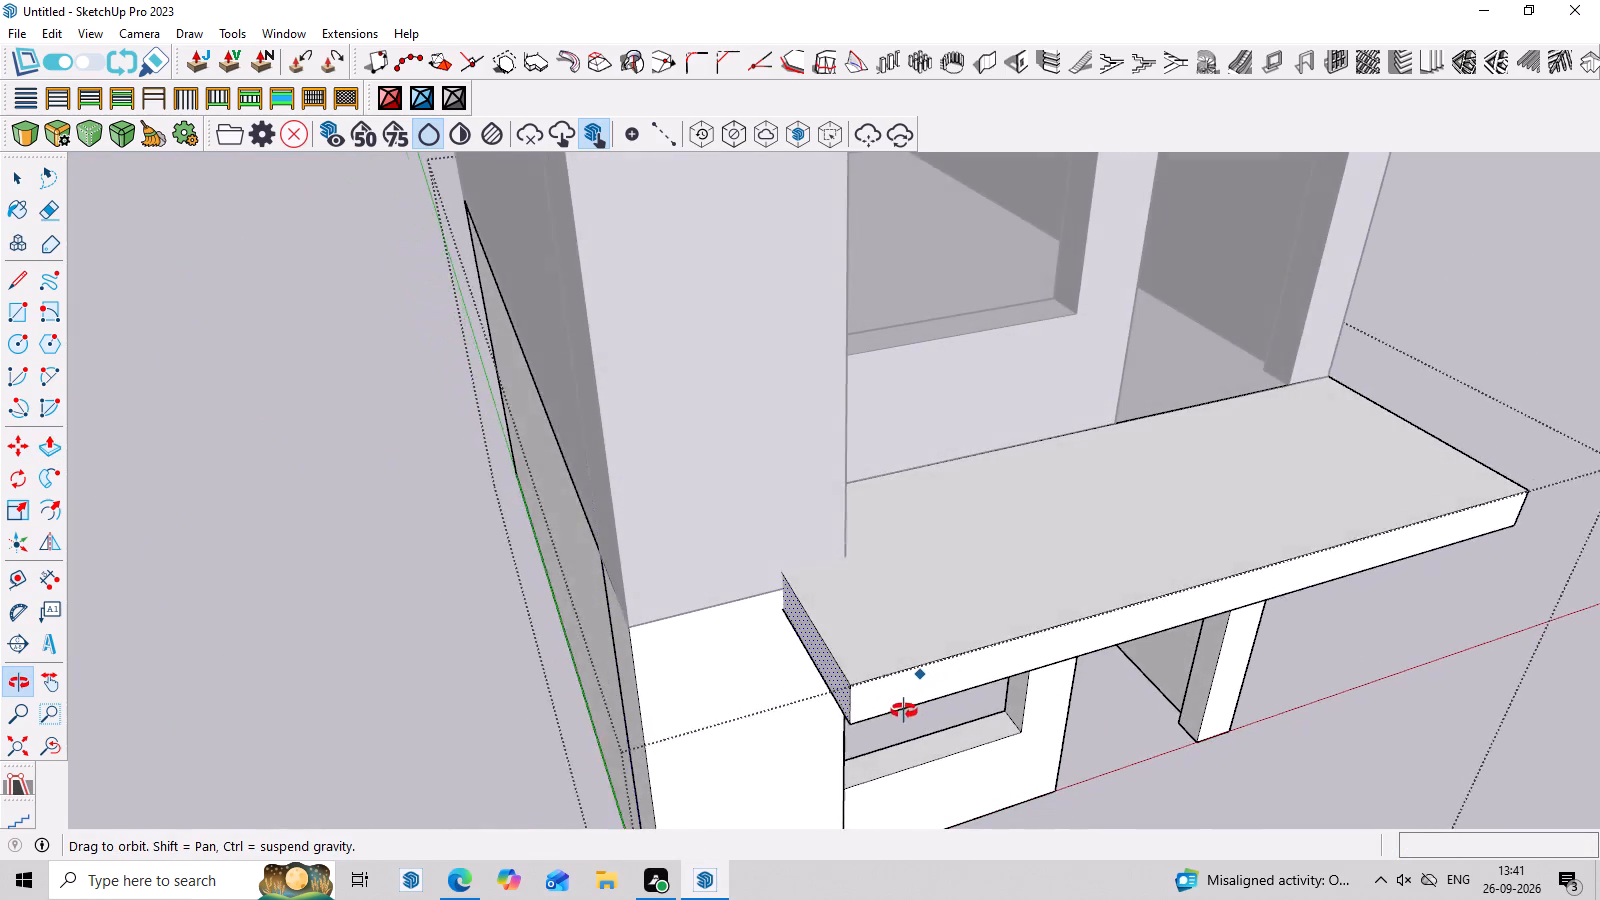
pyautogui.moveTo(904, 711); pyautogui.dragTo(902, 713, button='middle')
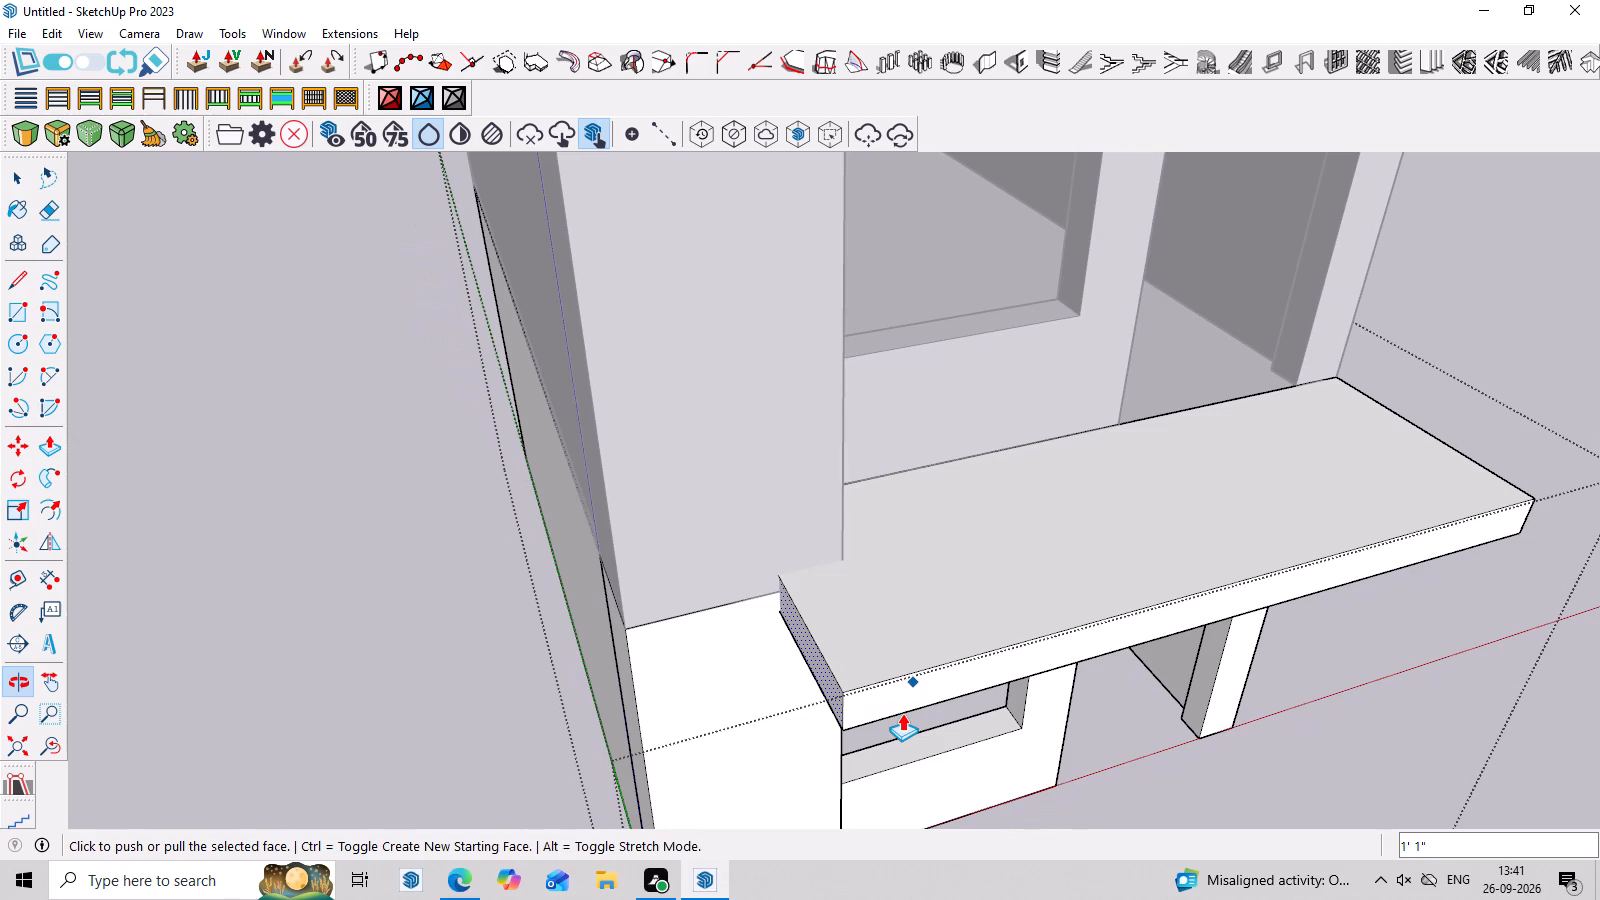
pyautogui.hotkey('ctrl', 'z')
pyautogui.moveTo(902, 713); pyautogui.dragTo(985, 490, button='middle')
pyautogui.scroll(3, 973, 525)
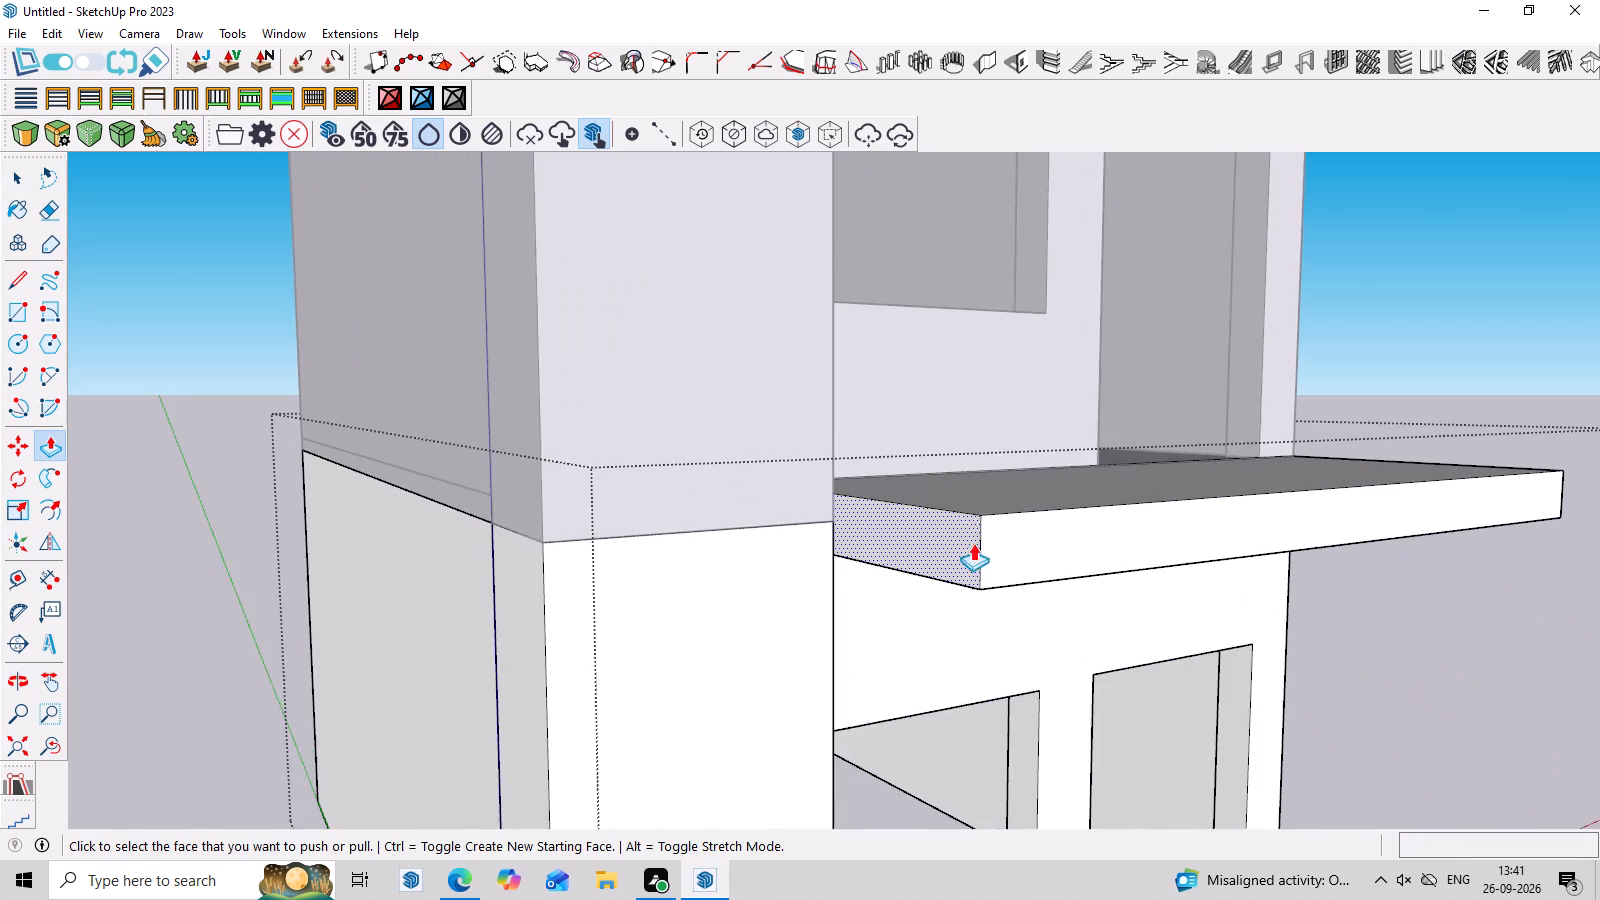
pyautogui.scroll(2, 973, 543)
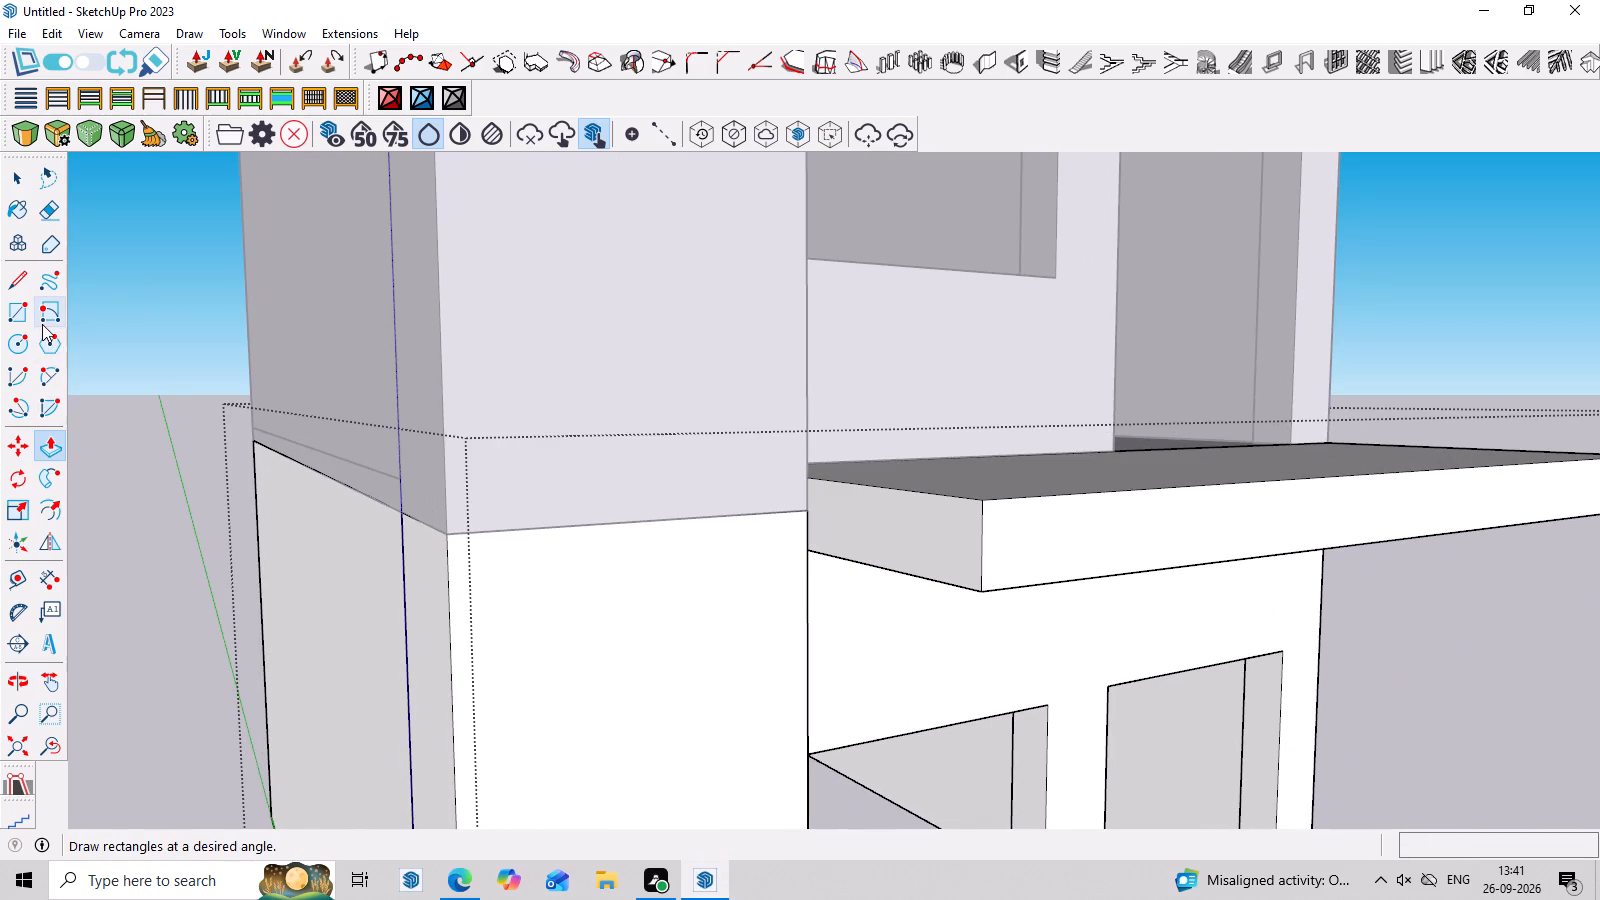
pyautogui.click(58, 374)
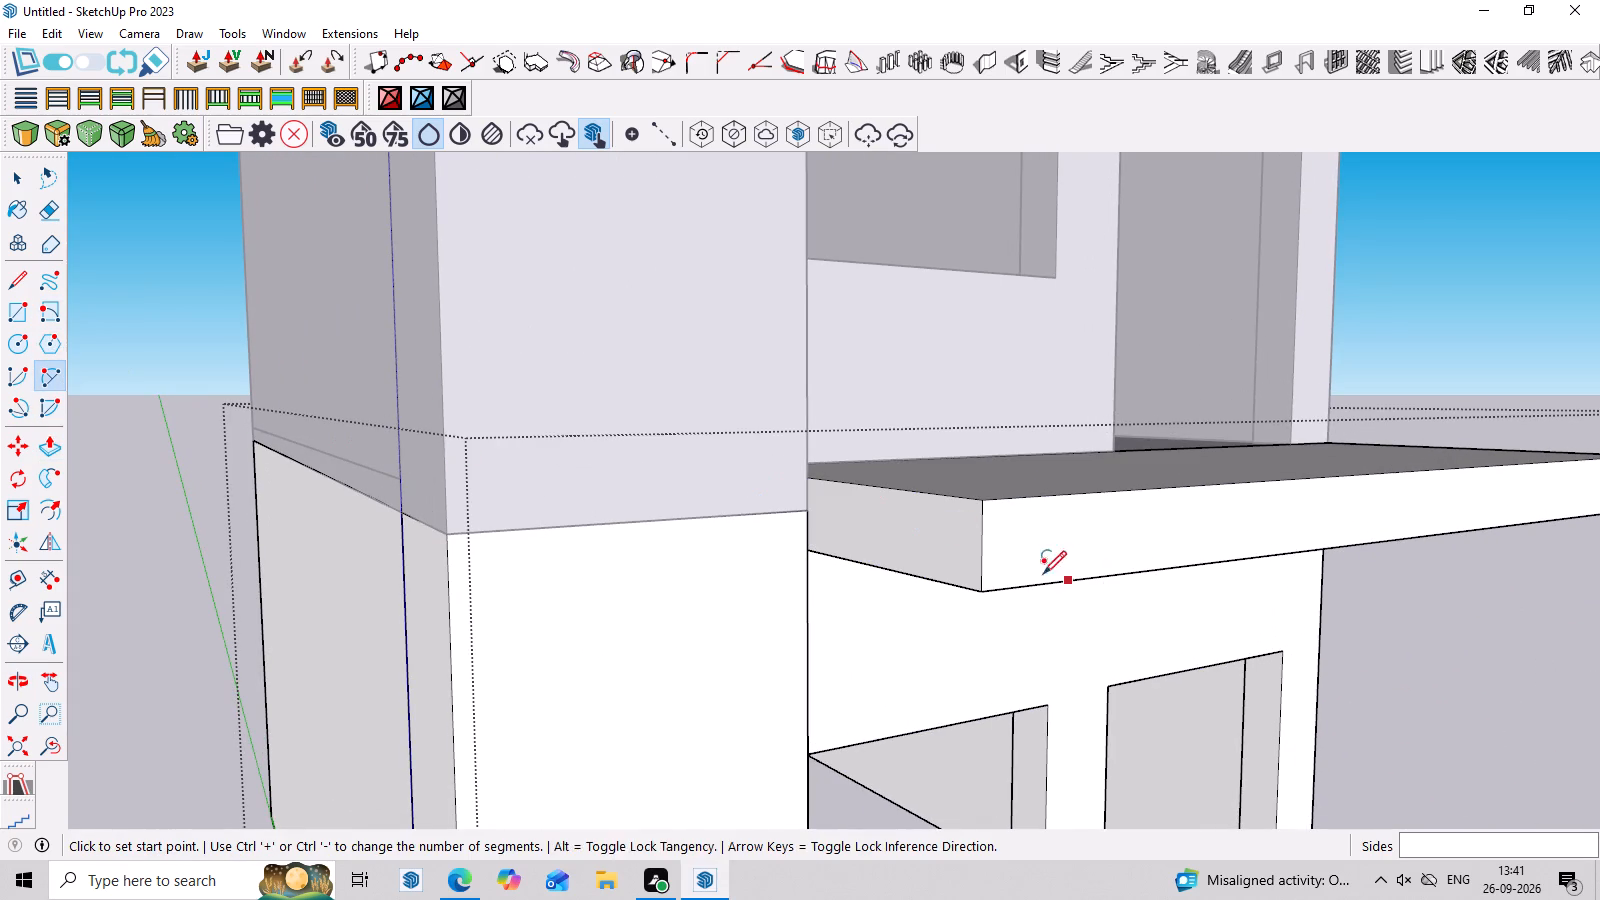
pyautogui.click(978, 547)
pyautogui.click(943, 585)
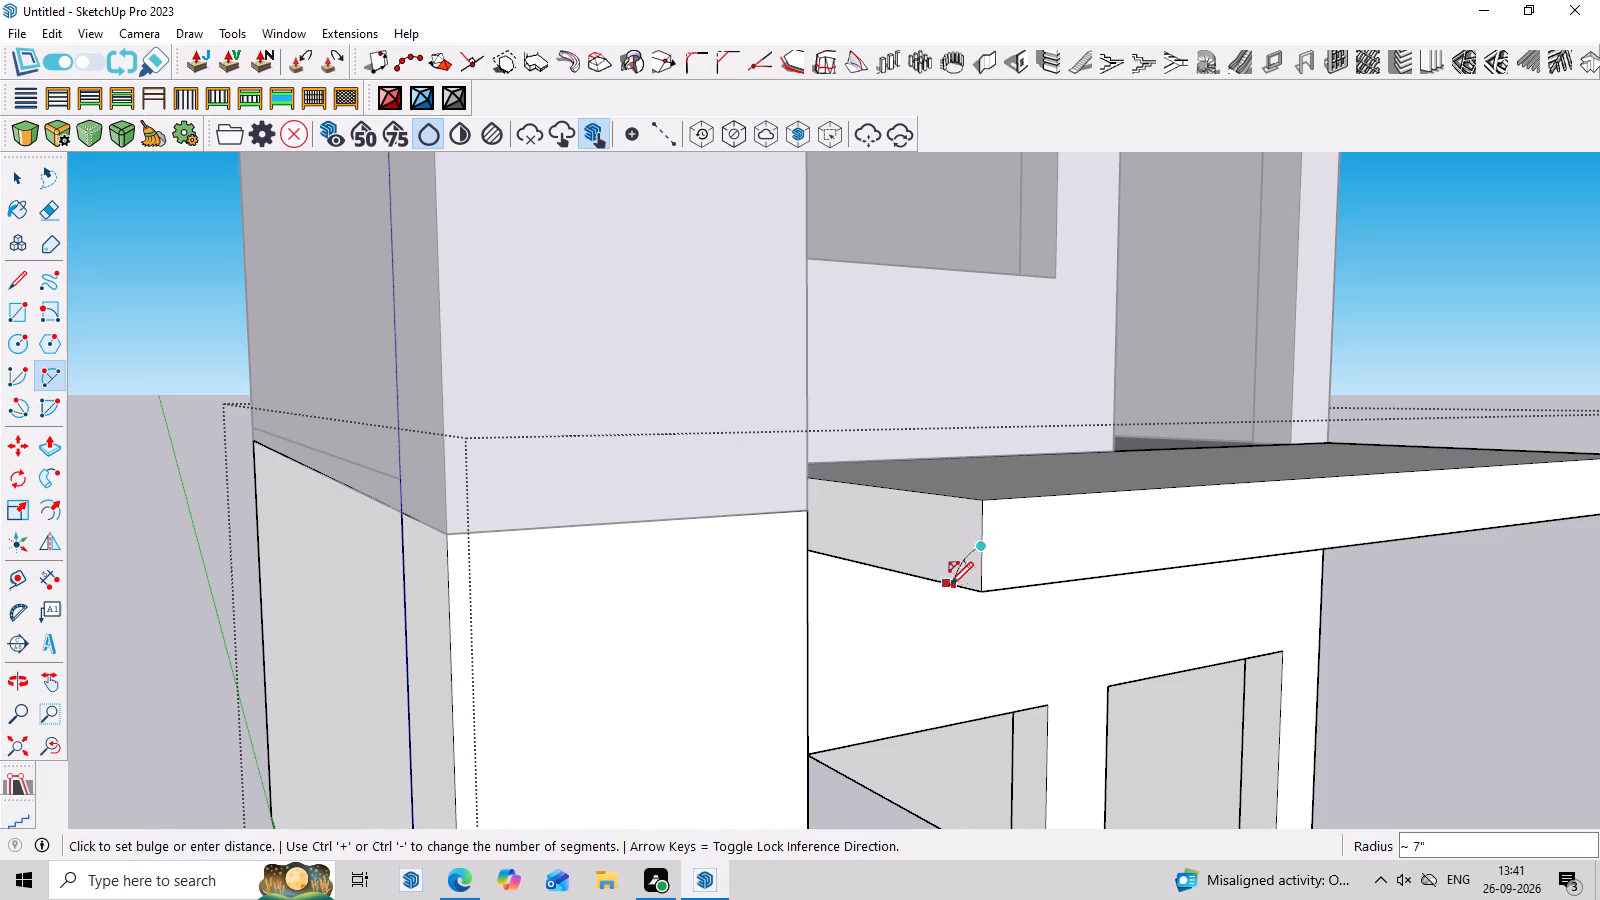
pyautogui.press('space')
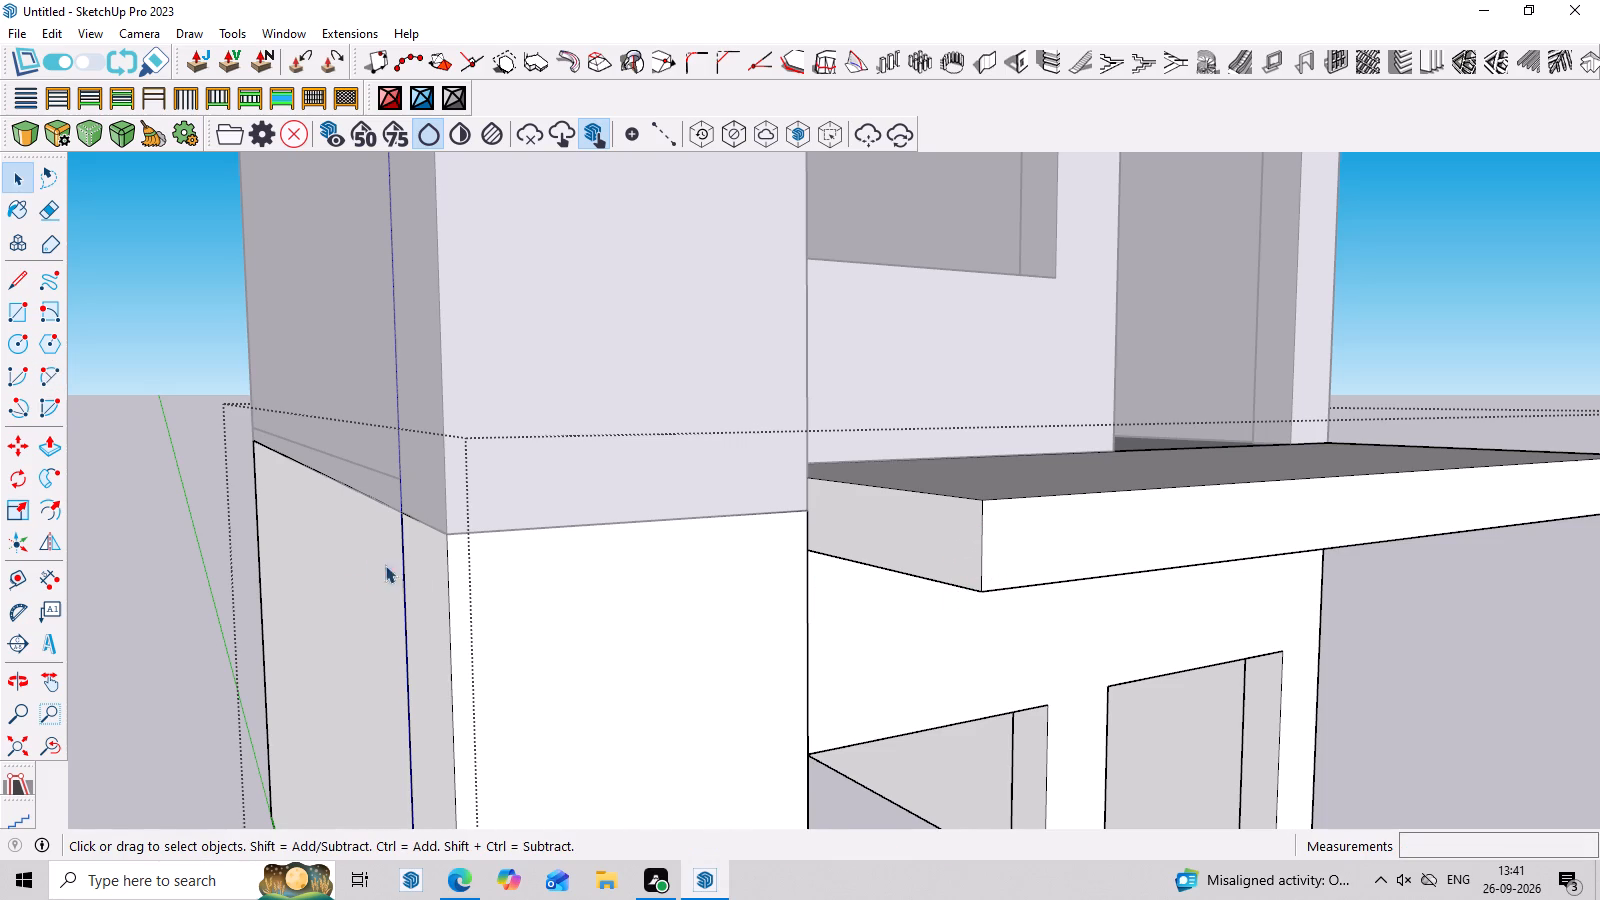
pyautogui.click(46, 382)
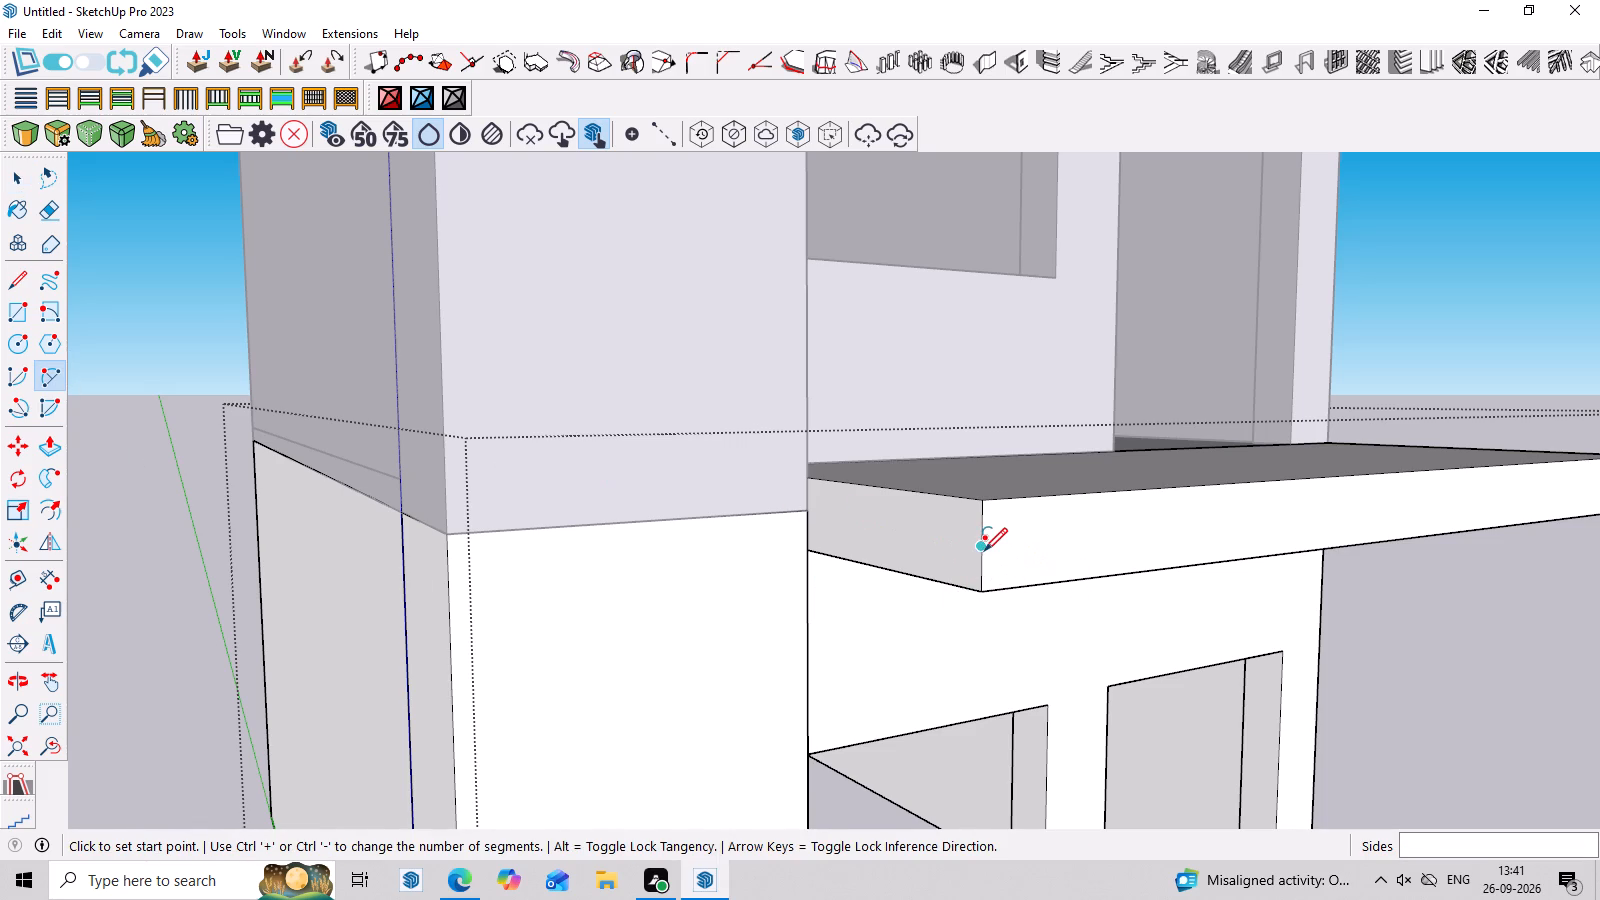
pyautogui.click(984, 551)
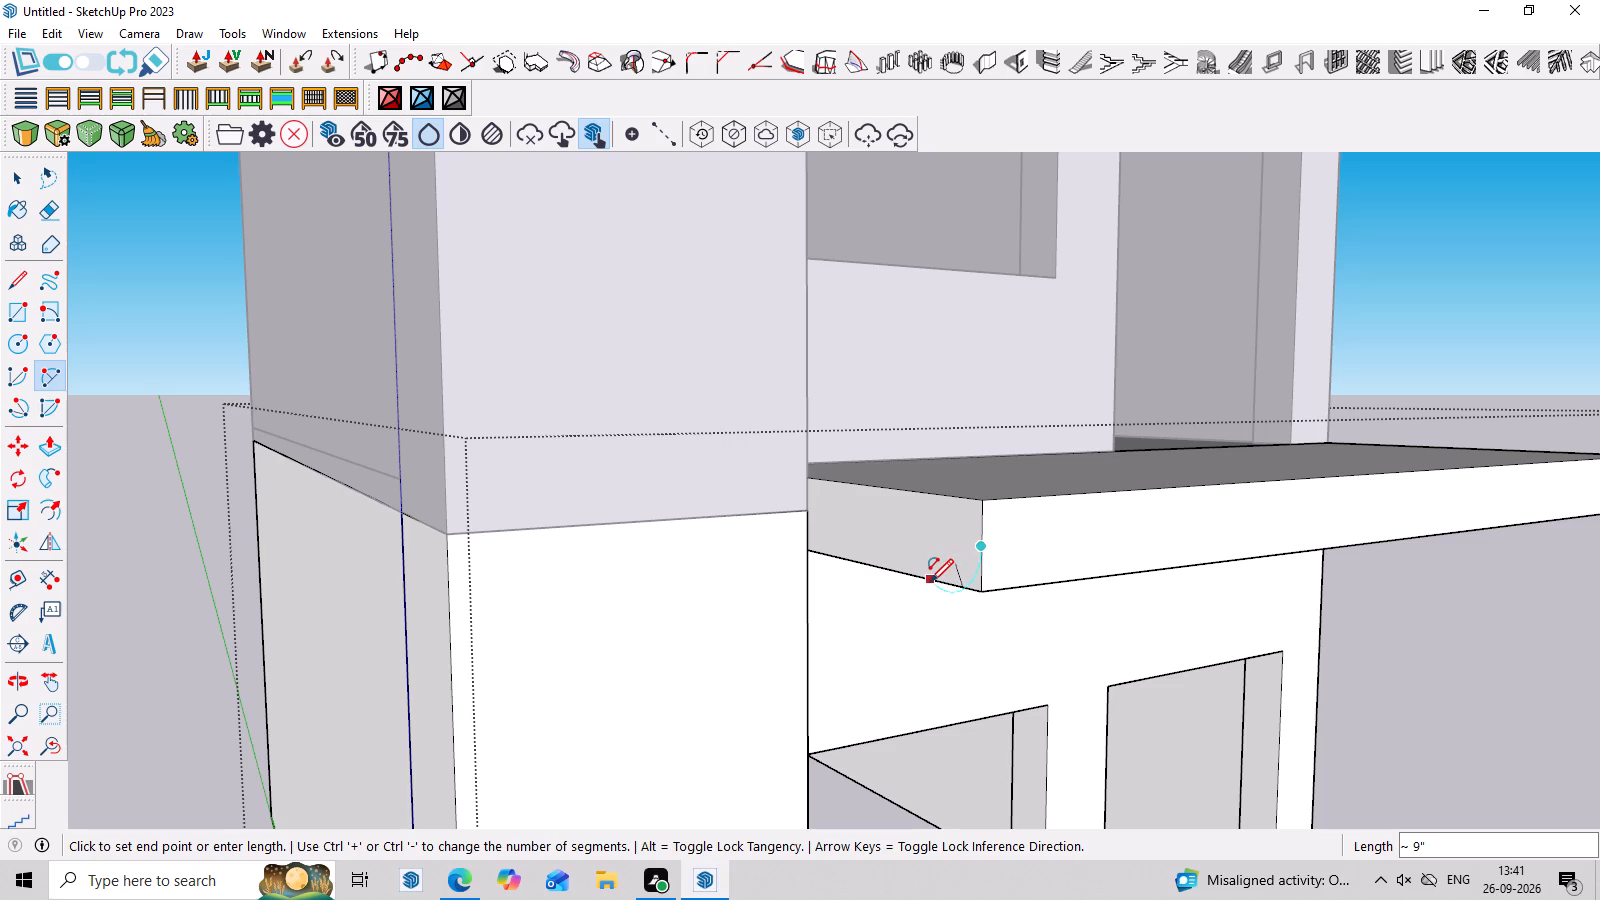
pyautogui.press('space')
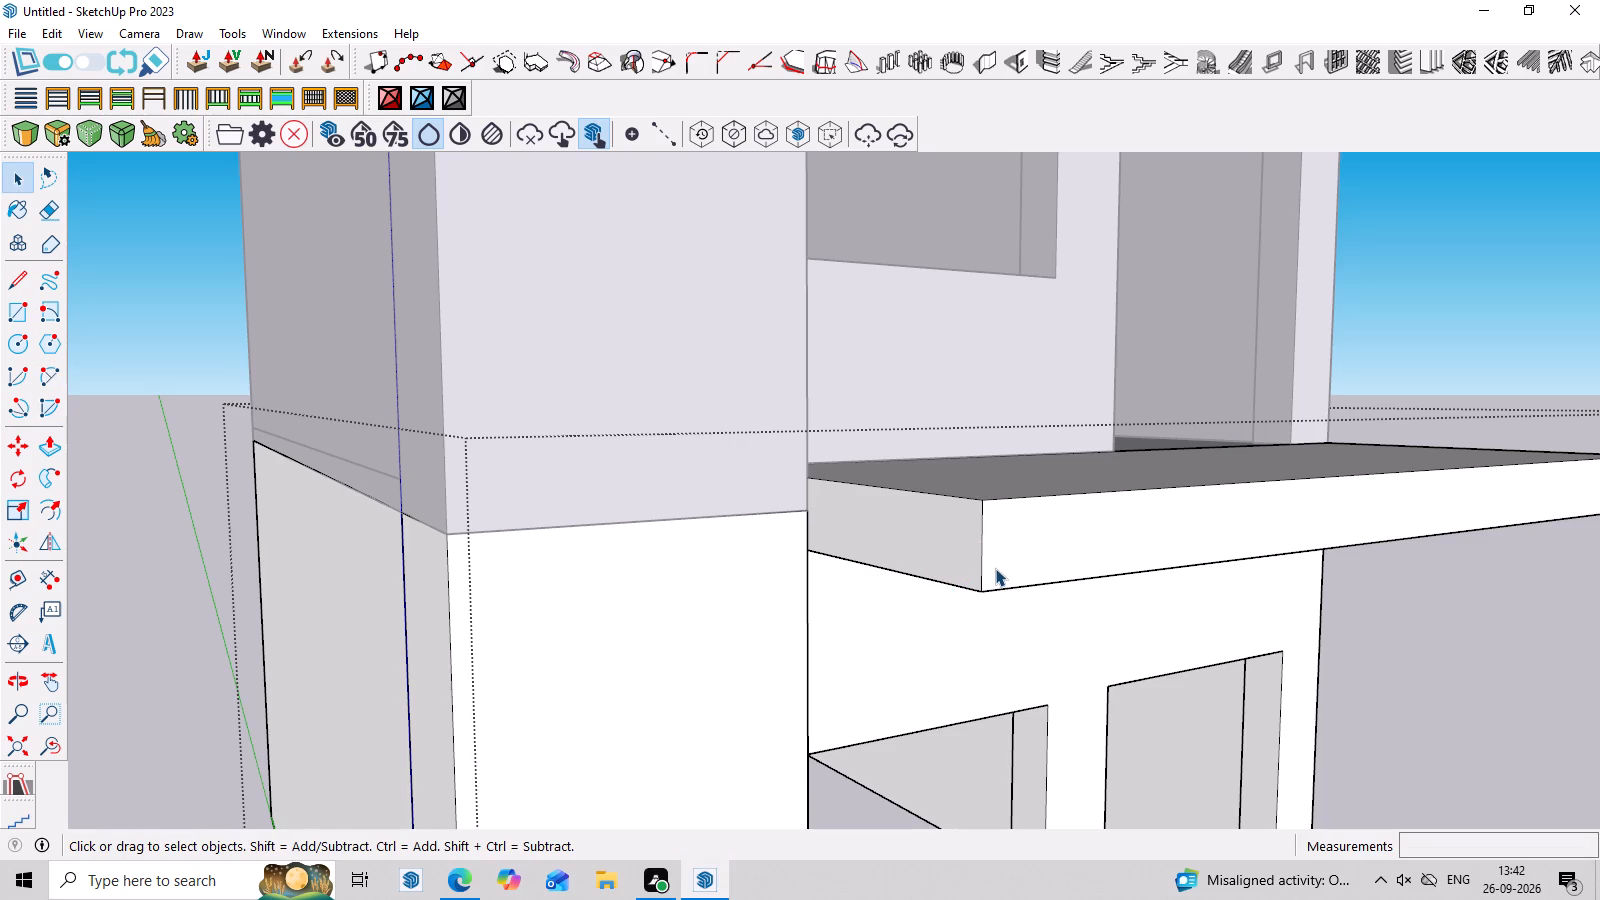
# Draw a two-point arc of about 3" radius across the lower front corner of the slab's column-side end face.
pyautogui.scroll(-2, 985, 568)
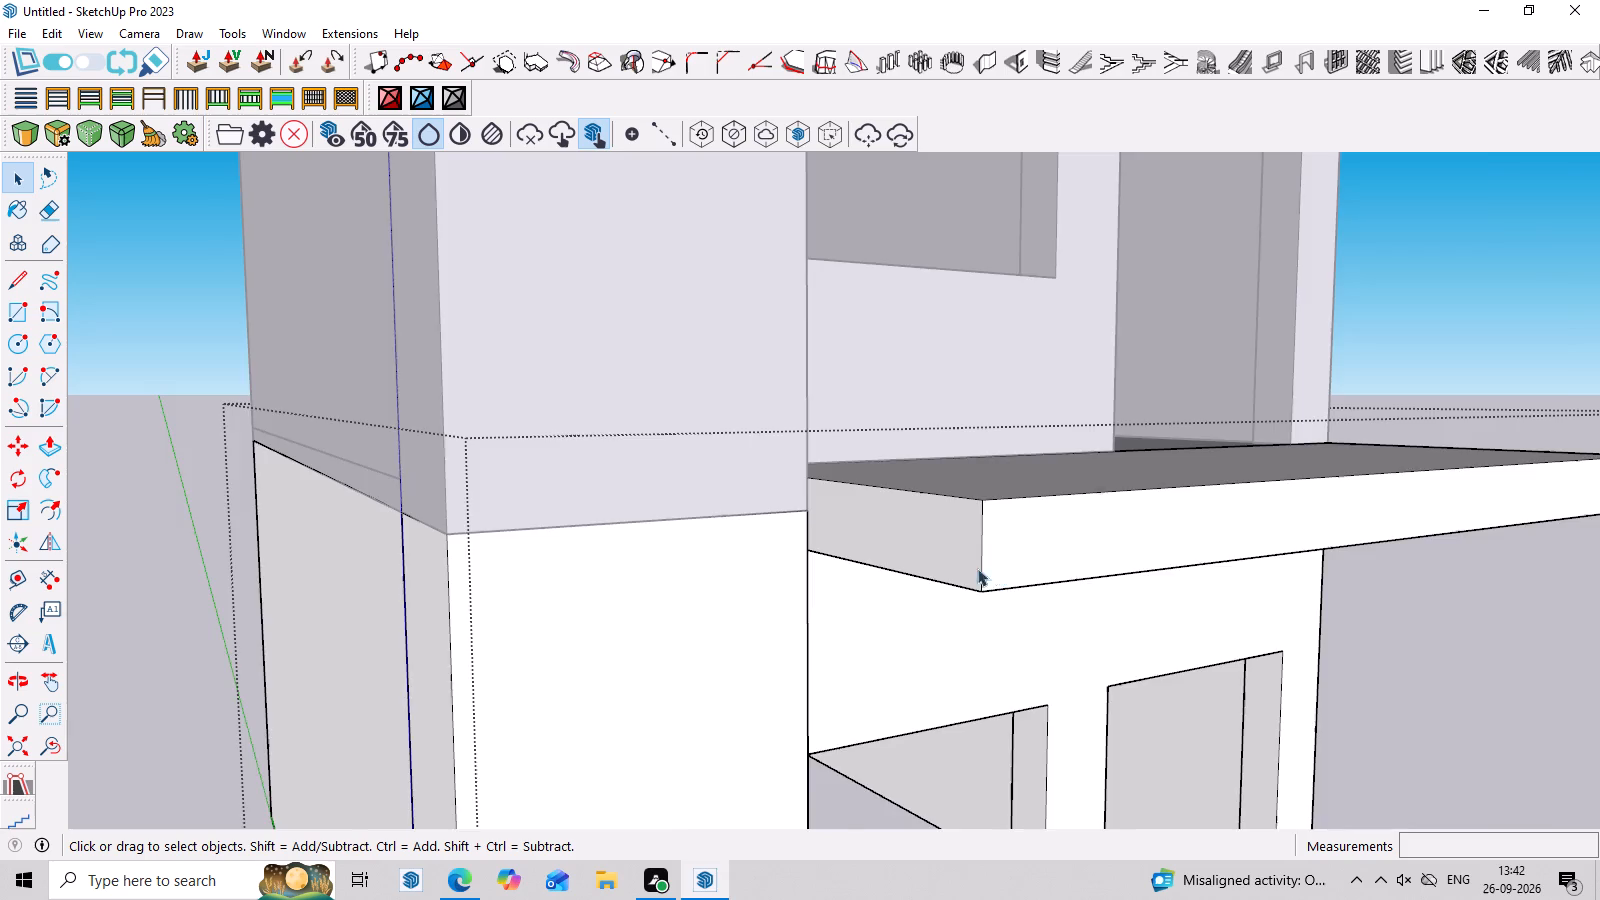
pyautogui.scroll(-11, 977, 568)
pyautogui.moveTo(1319, 496); pyautogui.dragTo(1003, 271, button='middle')
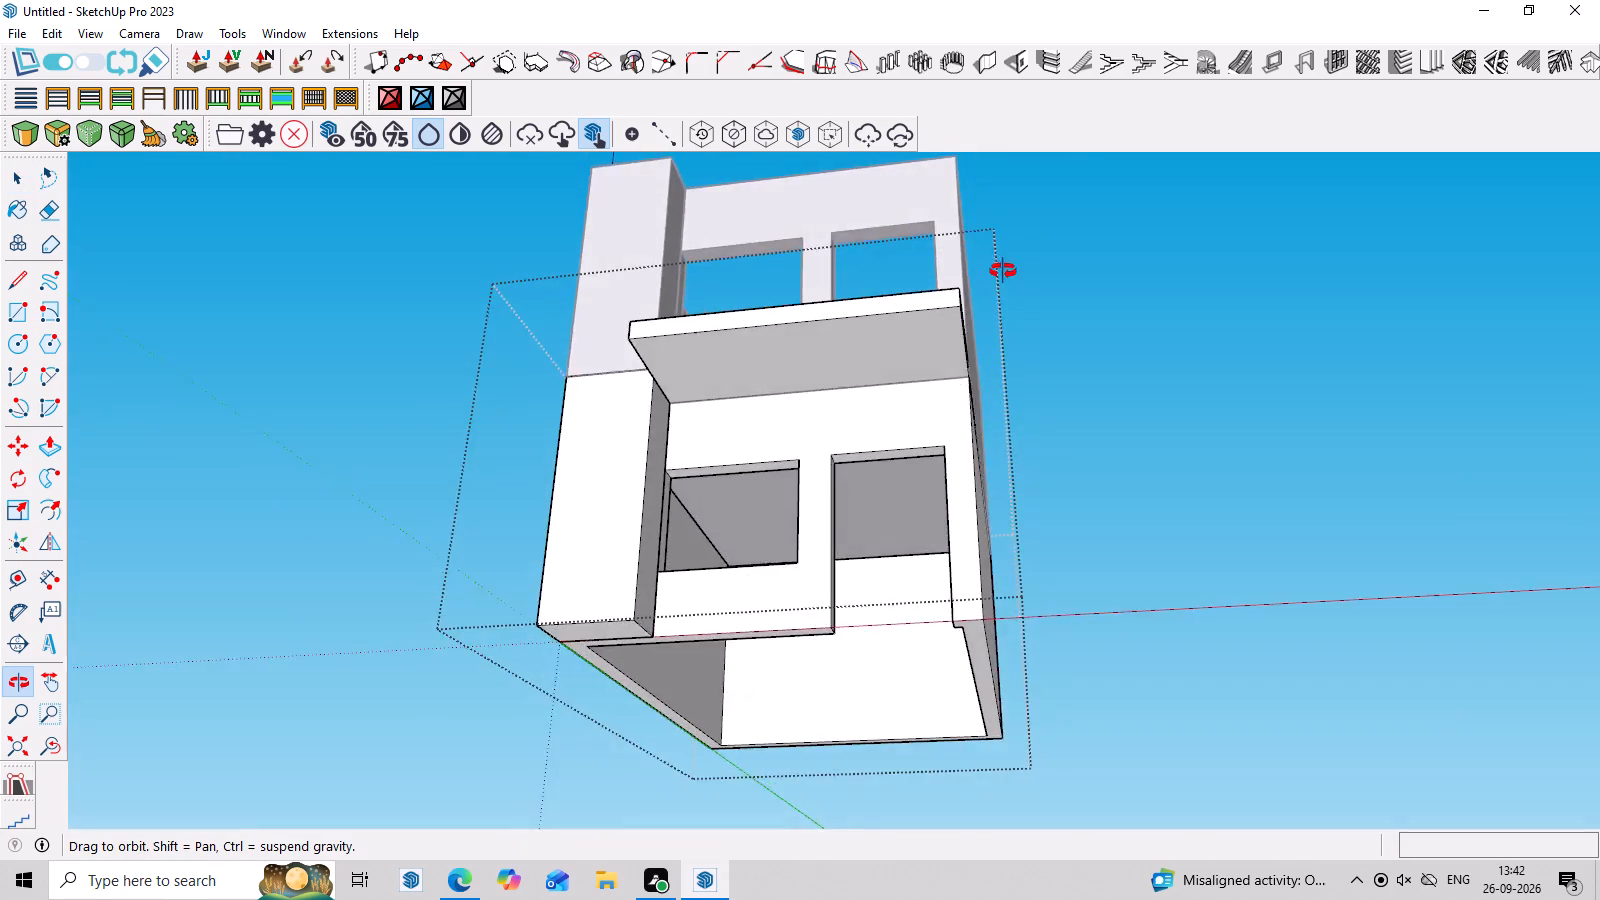
pyautogui.moveTo(1003, 271); pyautogui.dragTo(1029, 528, button='middle')
pyautogui.moveTo(1181, 685); pyautogui.dragTo(1364, 690, button='middle')
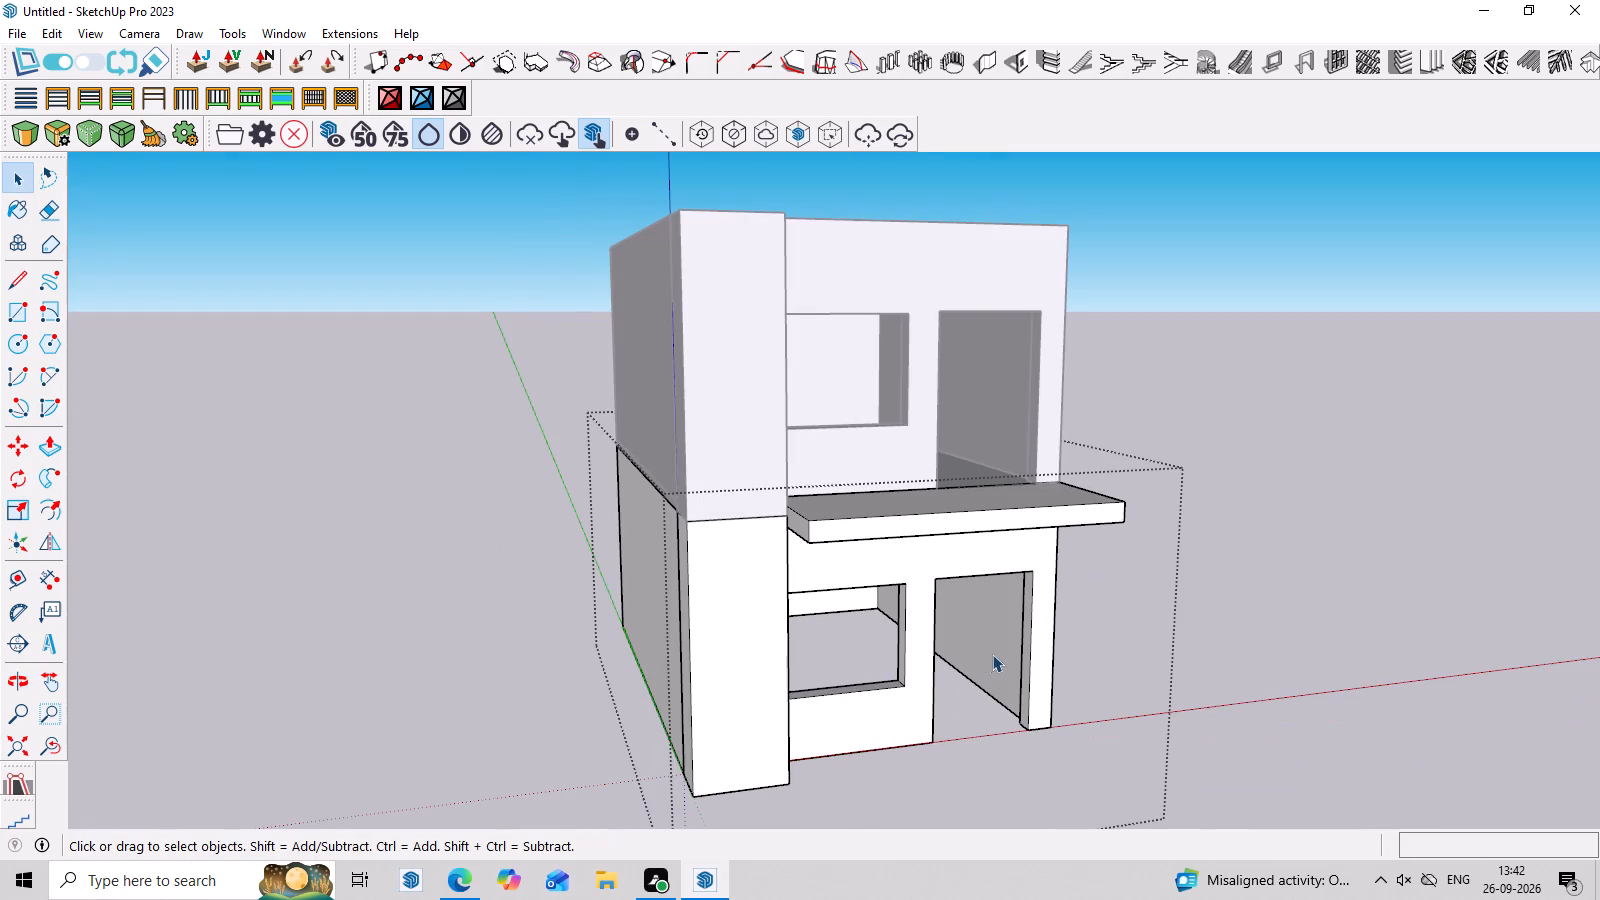
pyautogui.scroll(3, 872, 574)
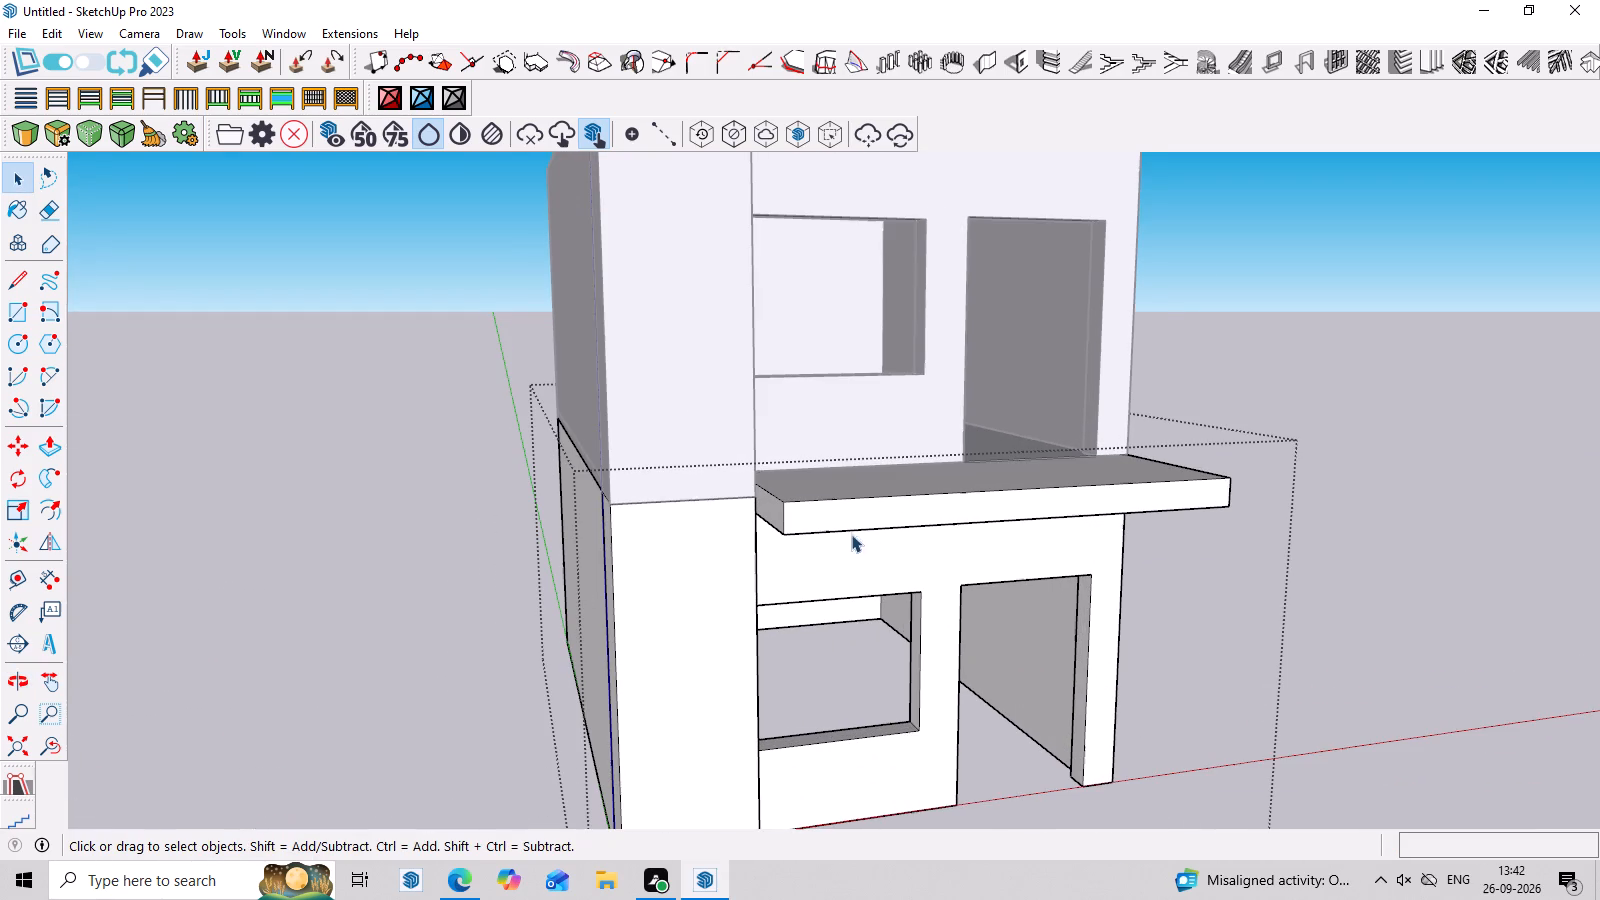
pyautogui.moveTo(772, 516); pyautogui.dragTo(1031, 511, button='middle')
pyautogui.scroll(2, 1031, 511)
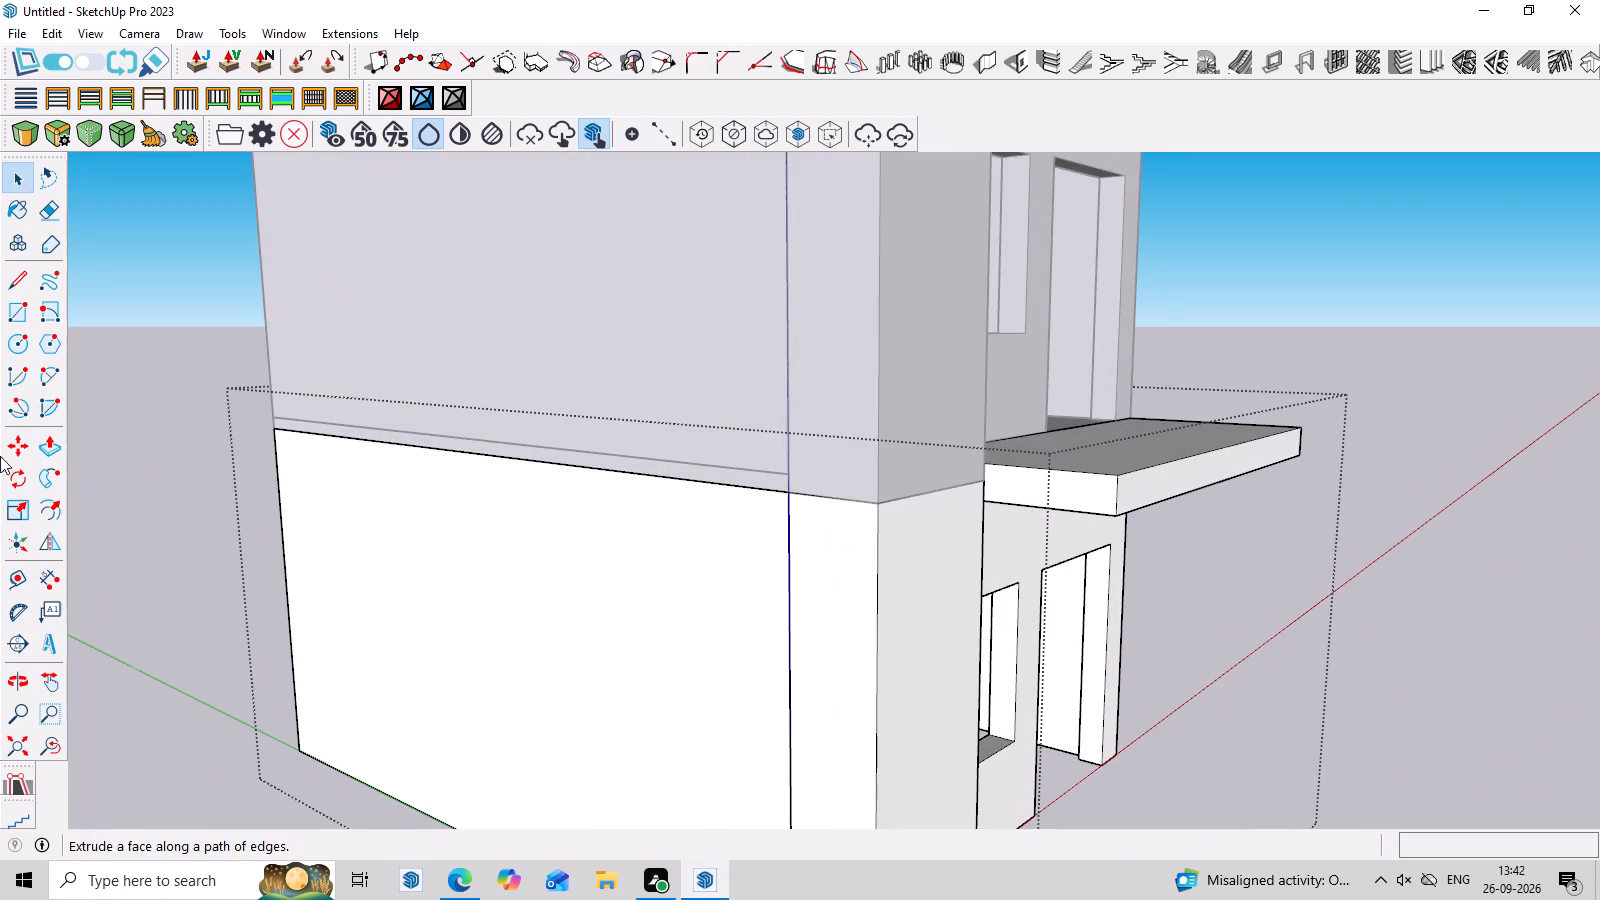
pyautogui.click(54, 377)
pyautogui.scroll(2, 1281, 580)
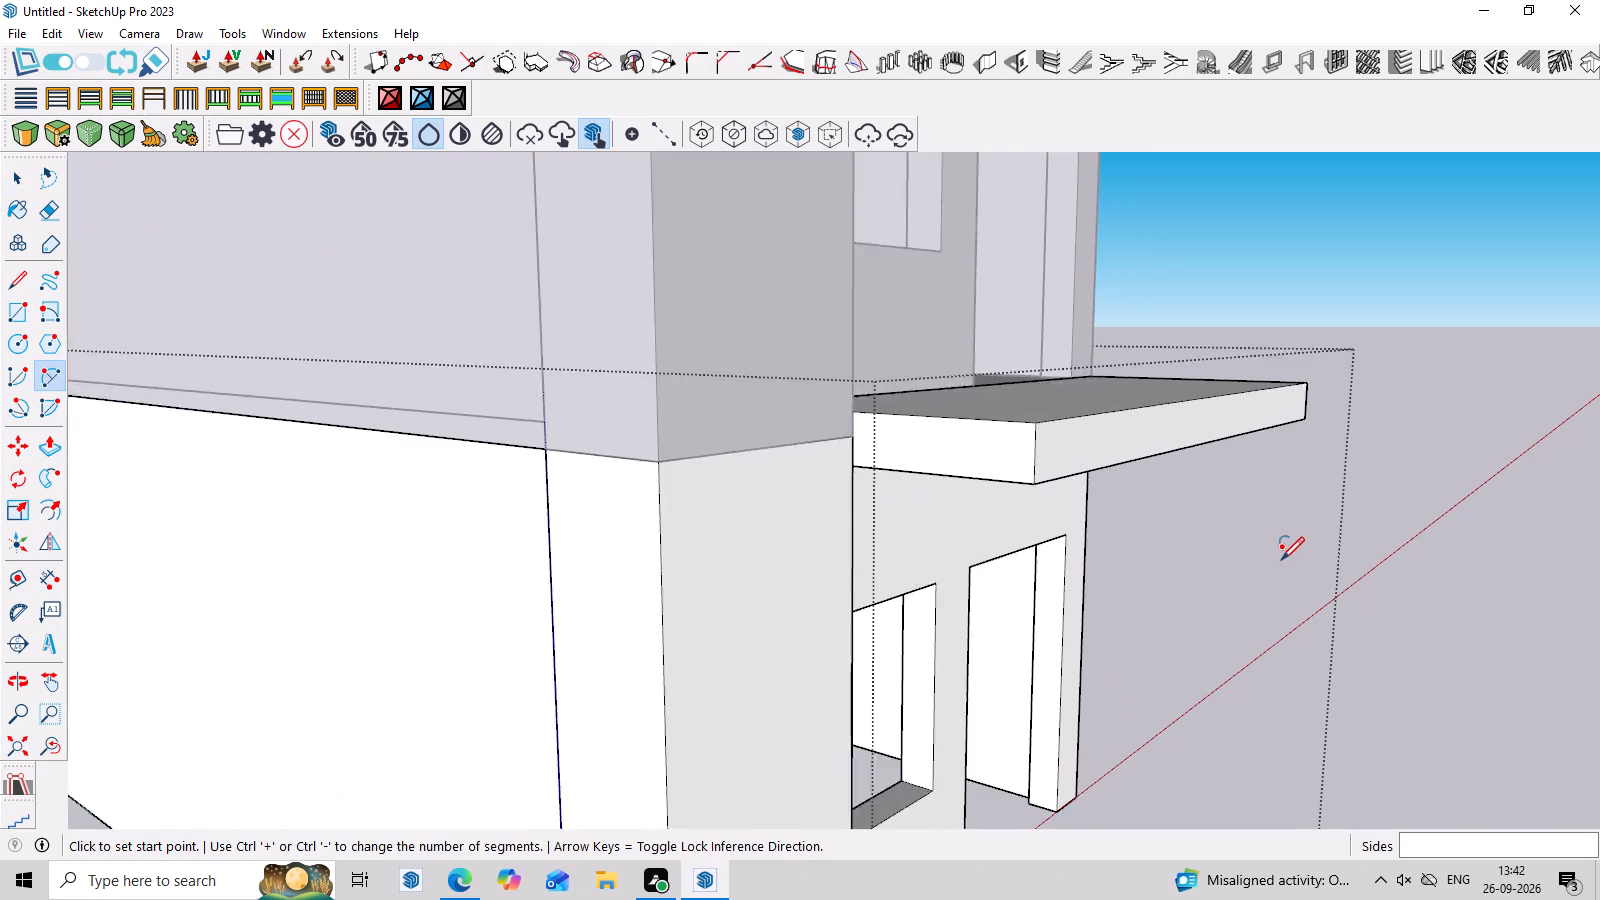
pyautogui.scroll(5, 1281, 560)
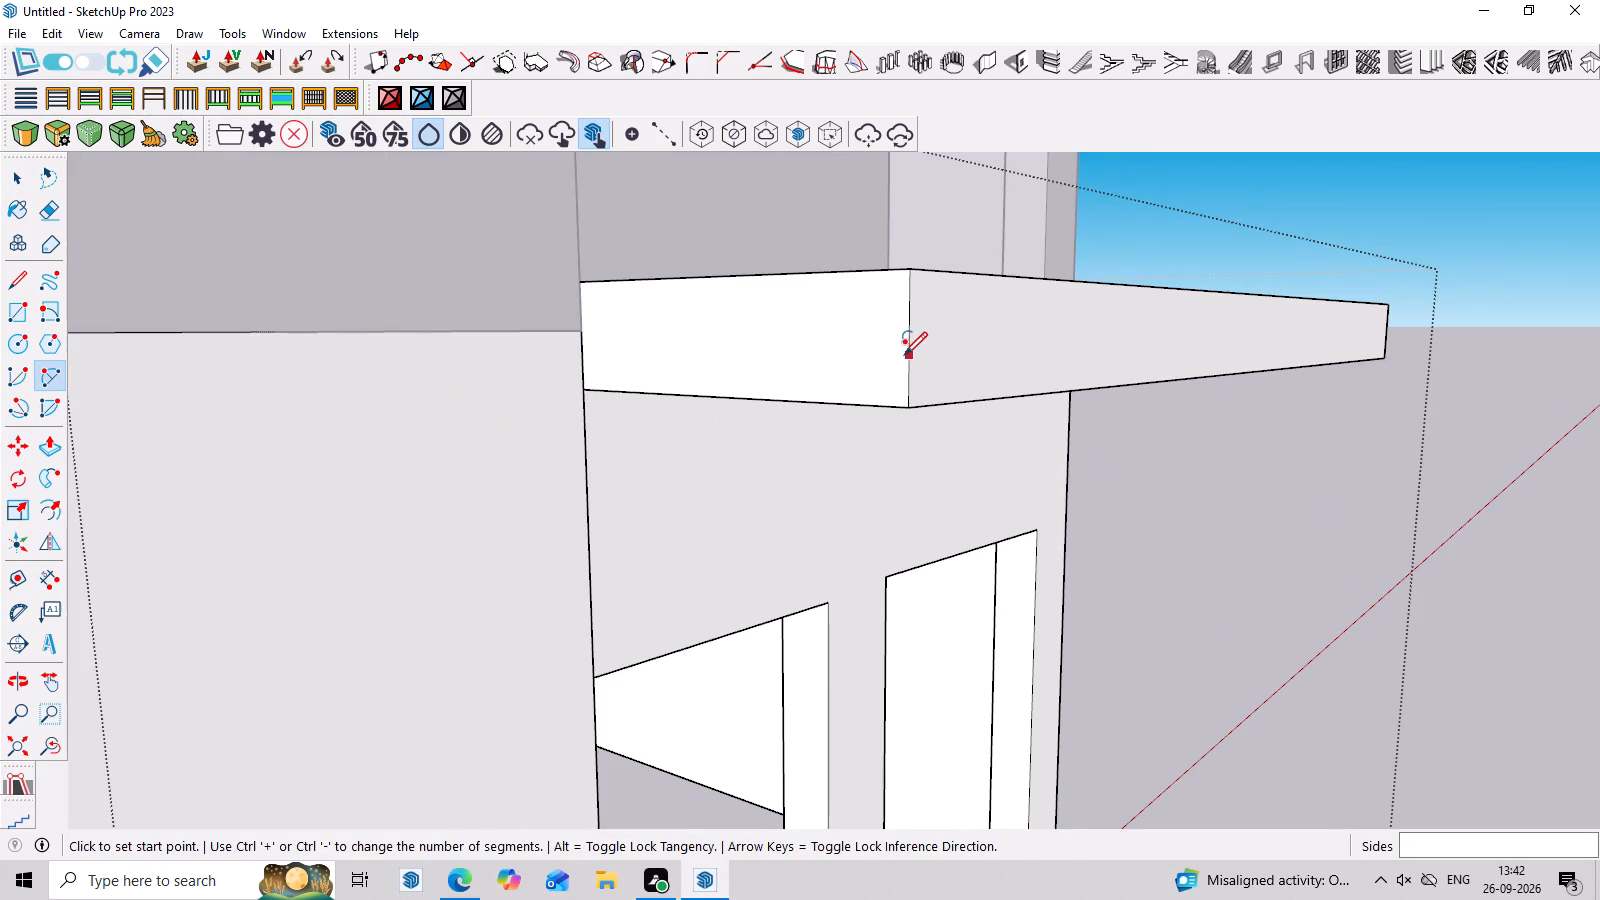
pyautogui.click(904, 355)
pyautogui.click(864, 407)
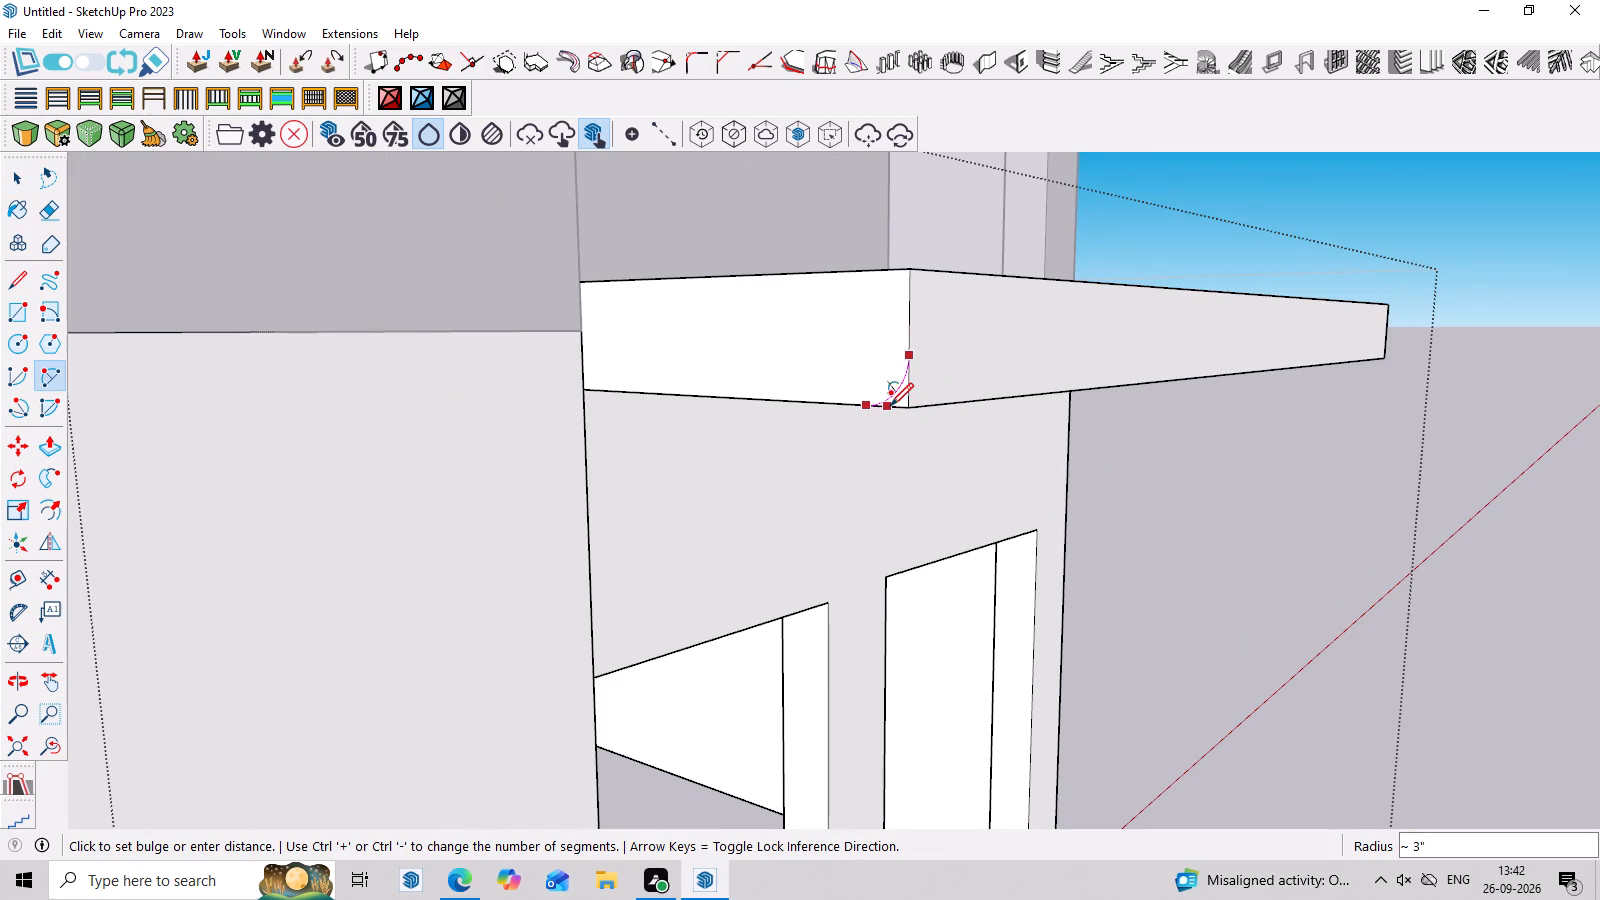
pyautogui.click(890, 406)
# Push the corner sliver outside the arc about 11' 10" along the slab's full length to round its lower front edge.
pyautogui.press('space')
pyautogui.click(901, 395)
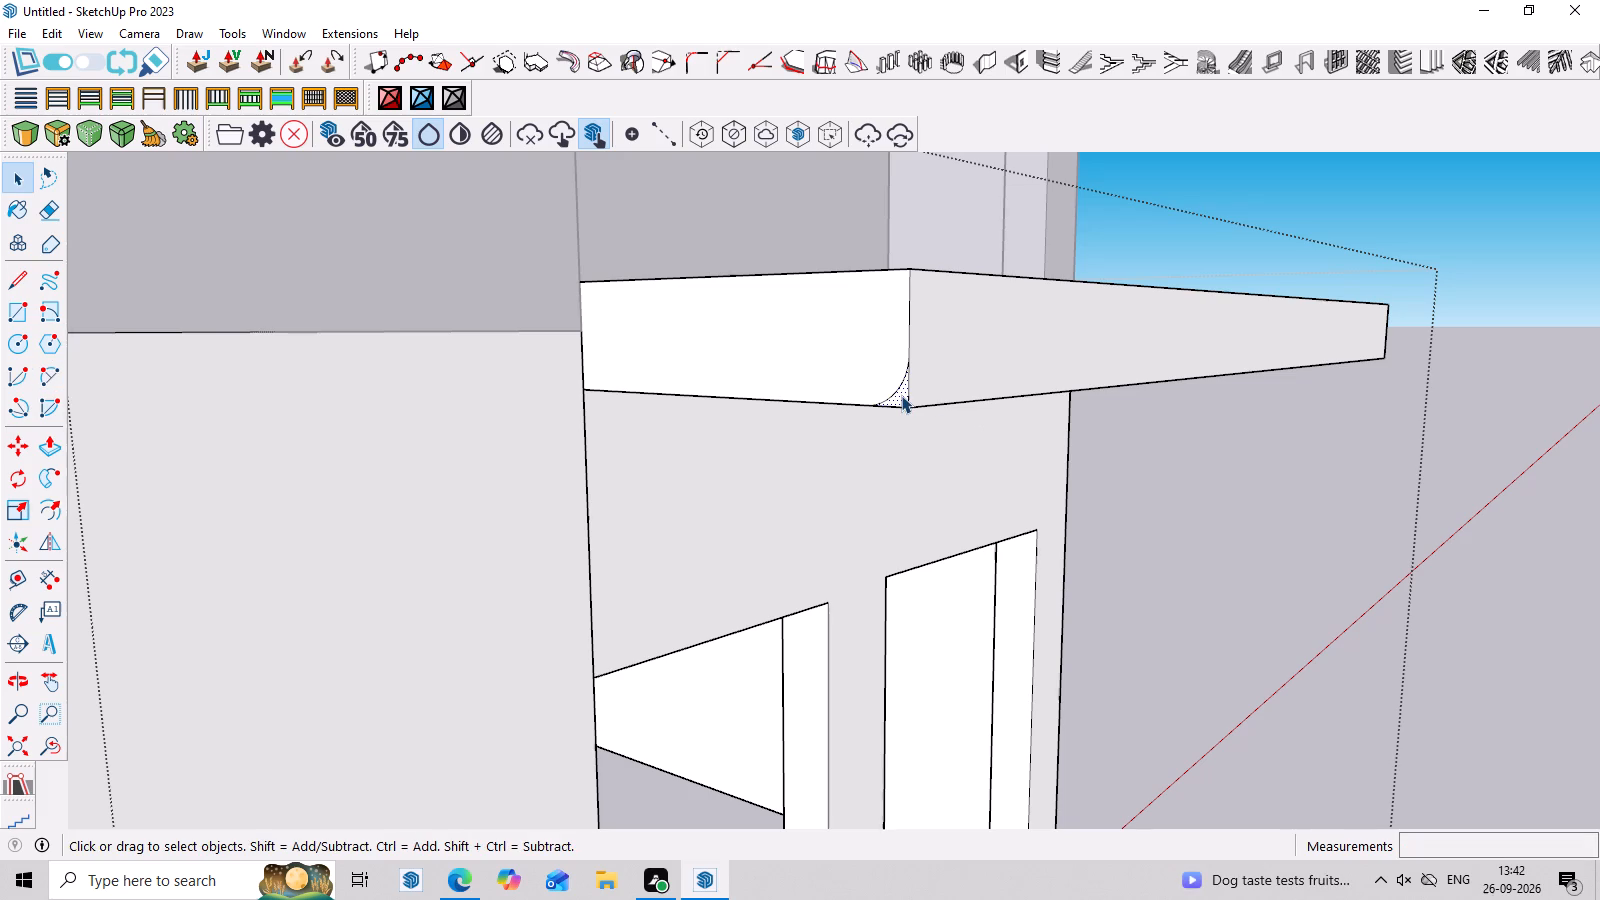
pyautogui.press('p')
pyautogui.click(901, 395)
pyautogui.moveTo(1170, 376); pyautogui.dragTo(1161, 409, button='middle')
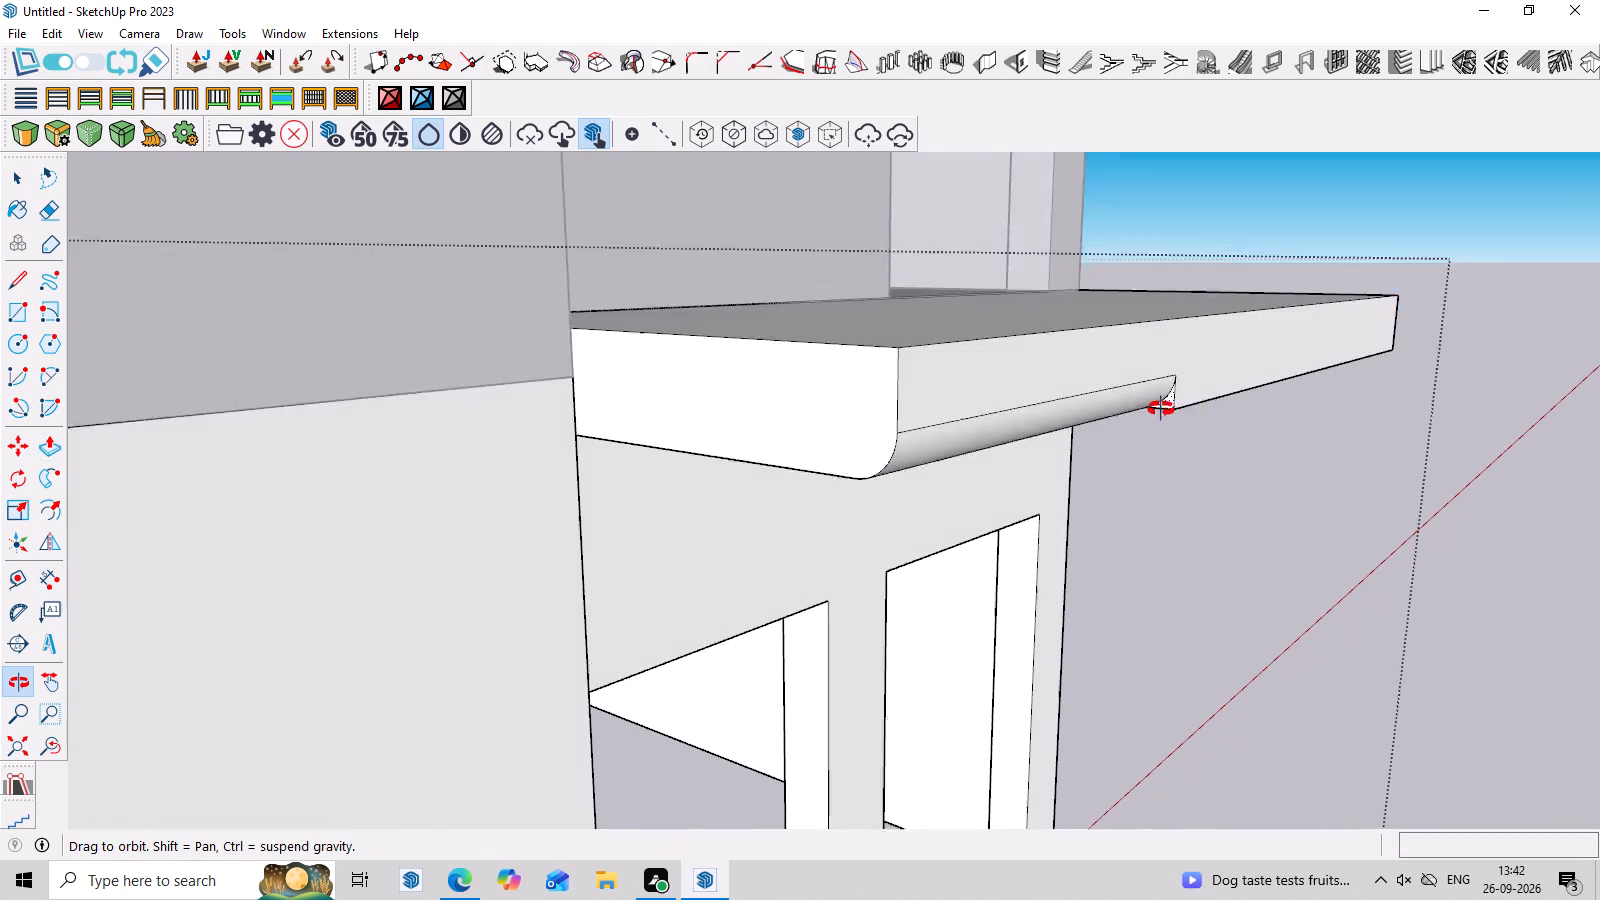
pyautogui.moveTo(1161, 409); pyautogui.dragTo(1091, 481, button='middle')
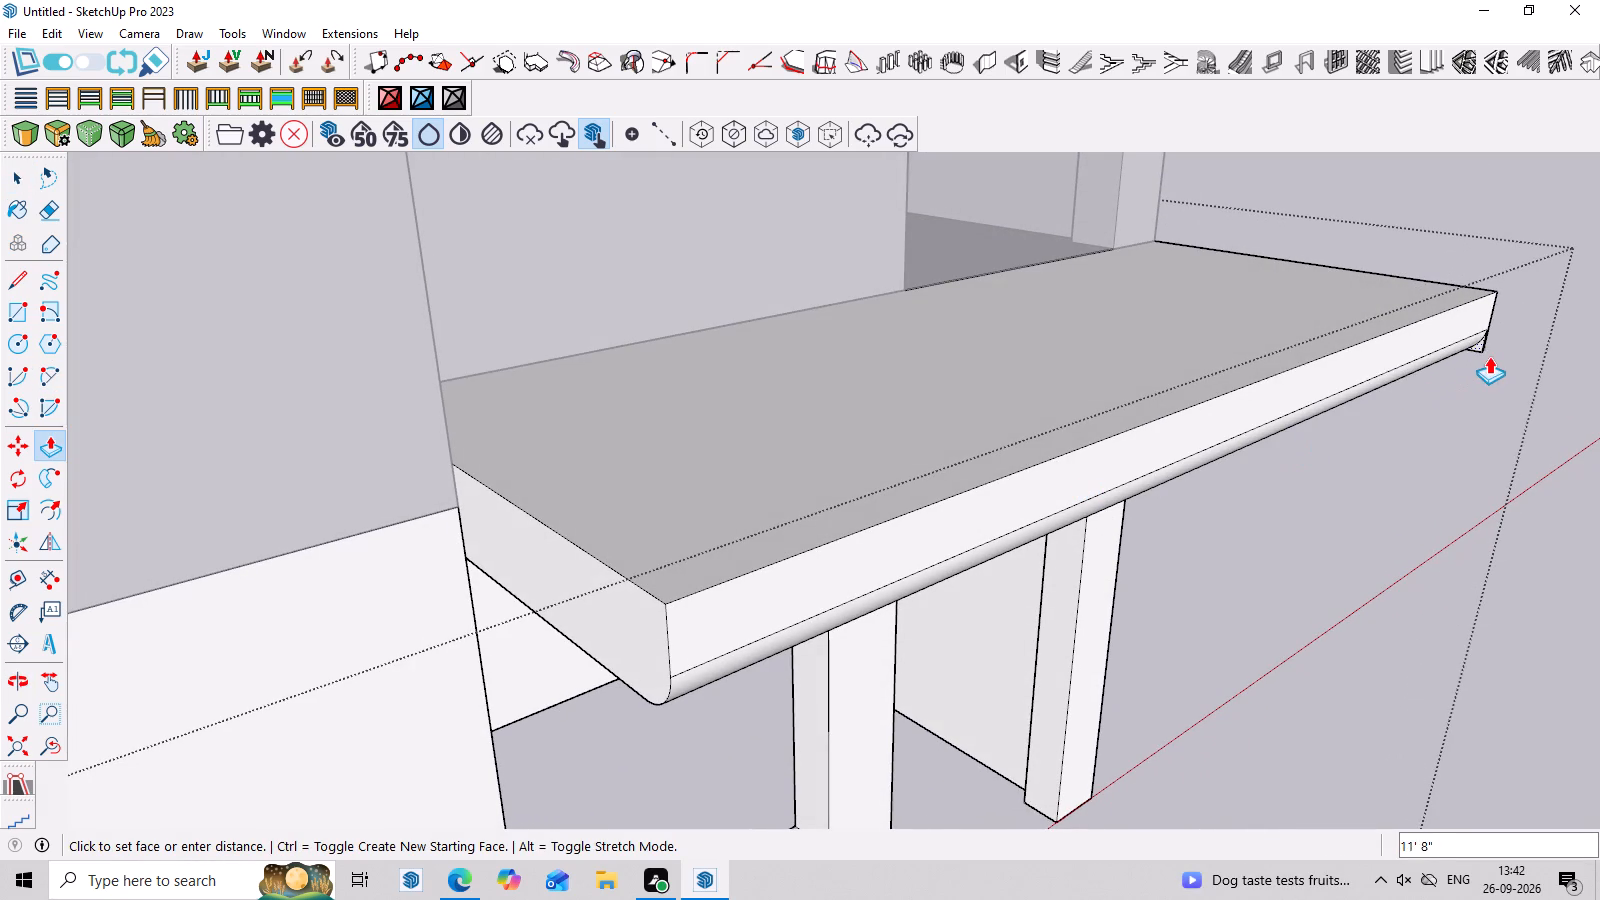
pyautogui.click(1495, 353)
pyautogui.moveTo(1523, 362); pyautogui.dragTo(1471, 293, button='middle')
pyautogui.press('space')
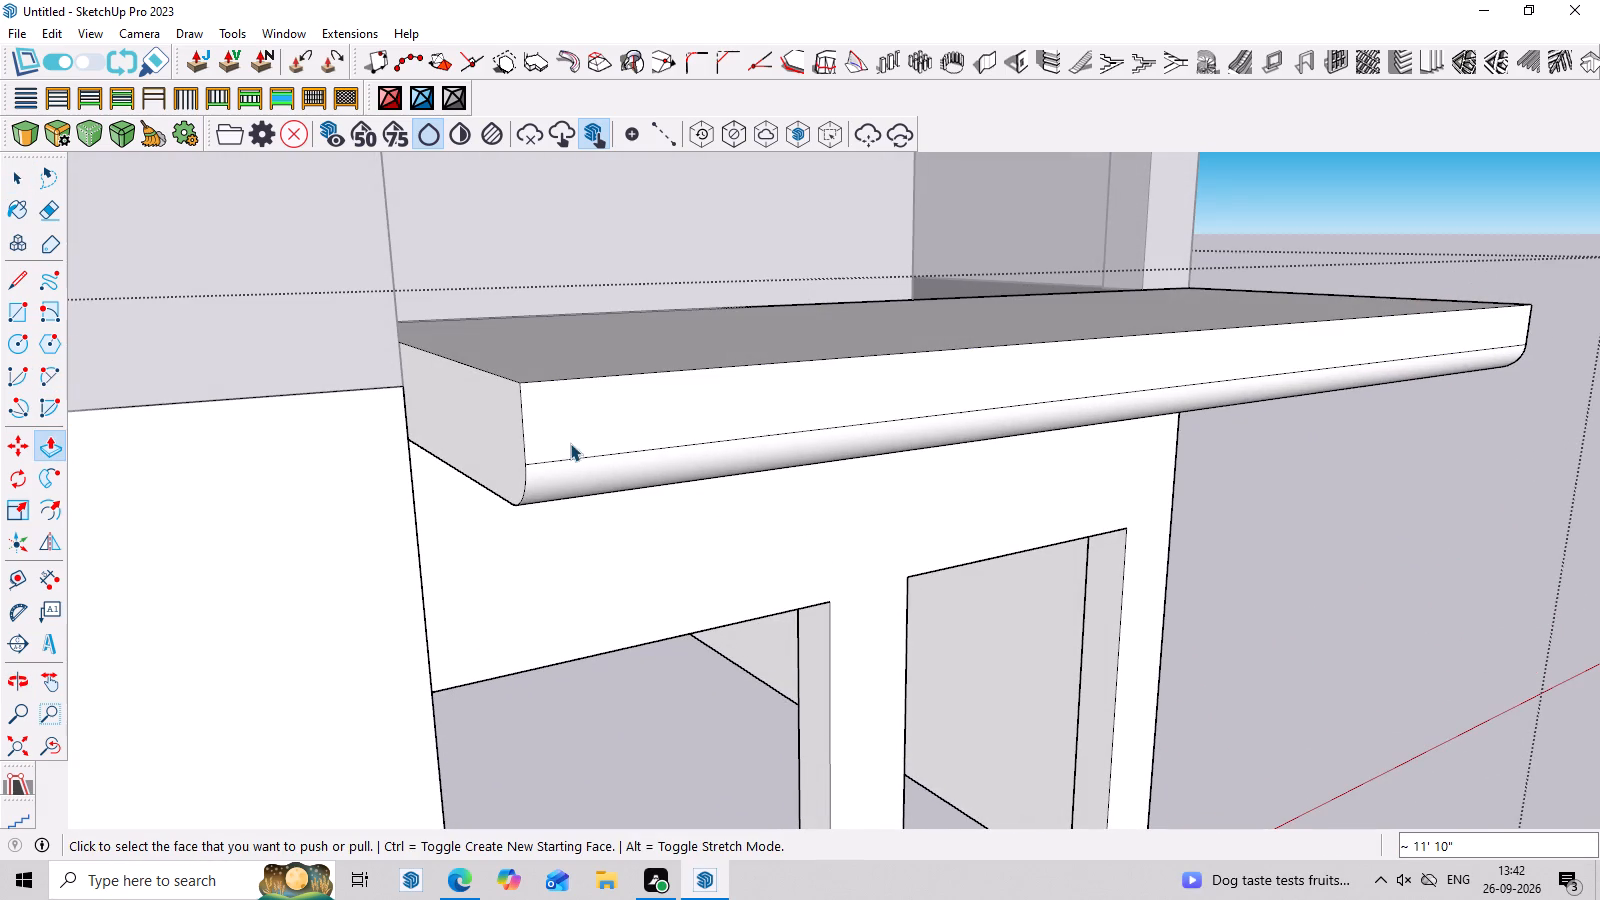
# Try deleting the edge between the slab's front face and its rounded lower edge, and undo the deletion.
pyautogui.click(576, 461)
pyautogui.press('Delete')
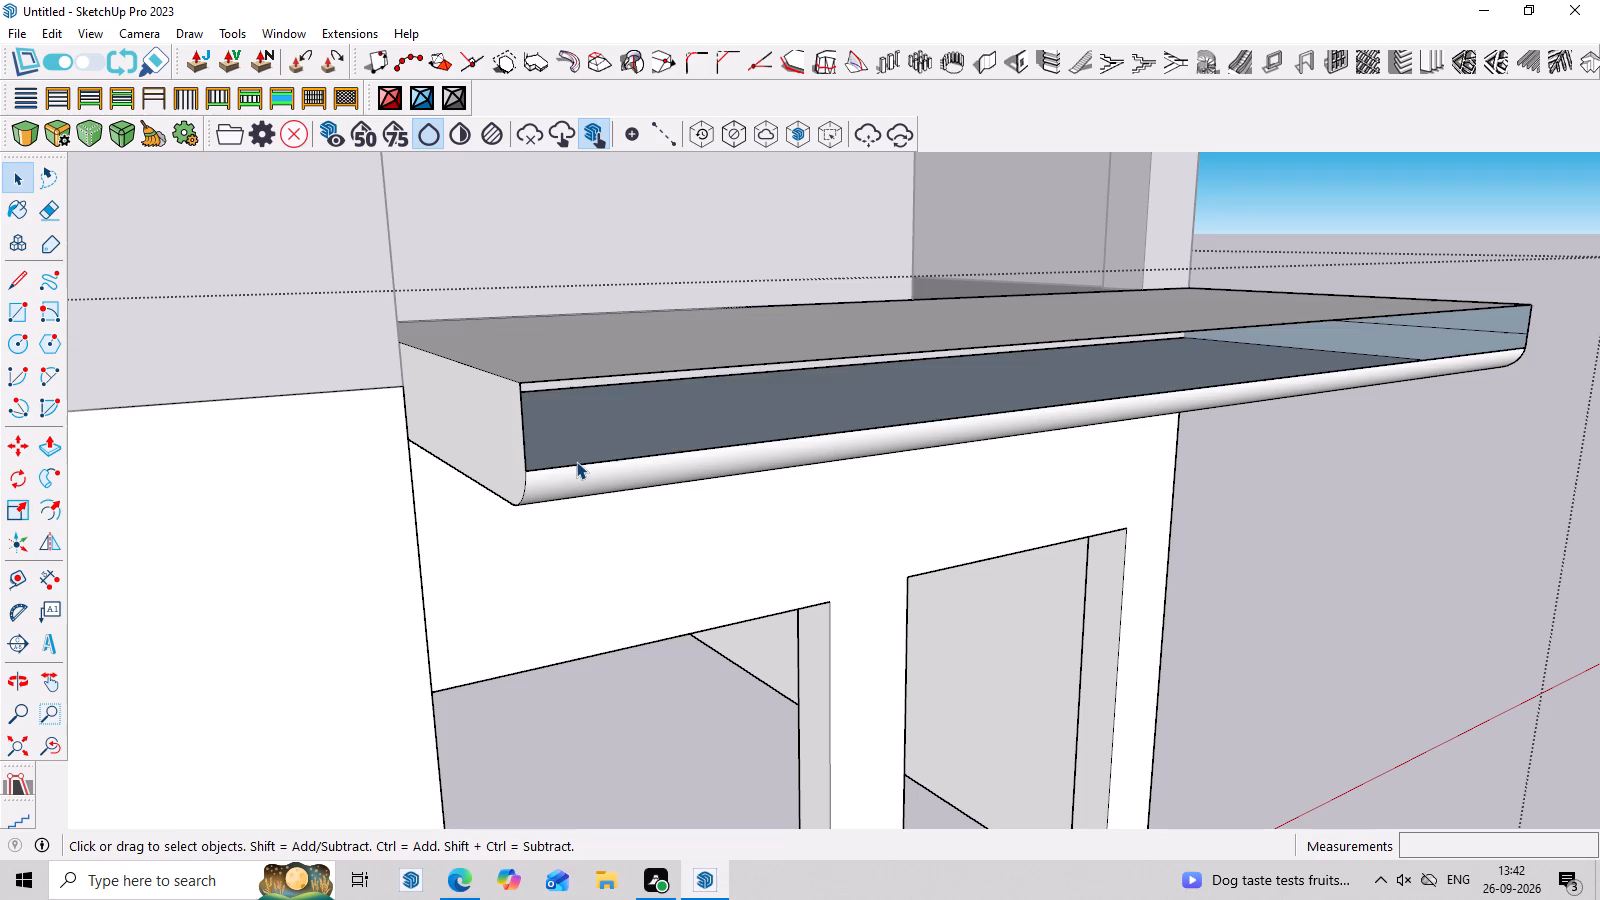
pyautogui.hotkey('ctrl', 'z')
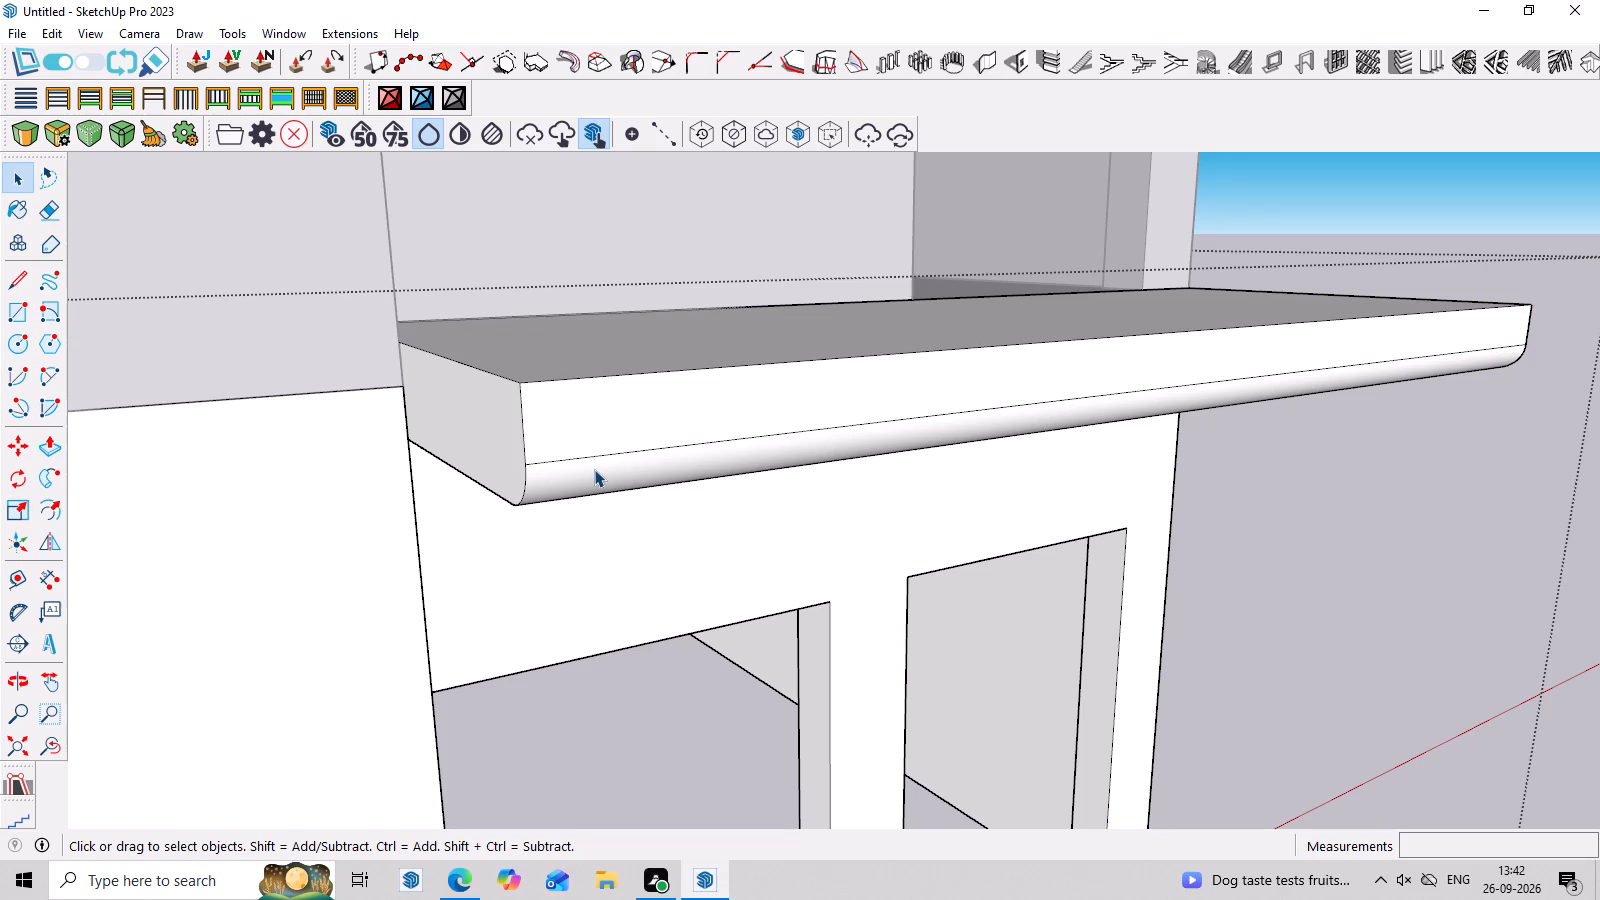
# Hide the long edge between the slab's front face and its rounded lower edge.
pyautogui.click(594, 454)
pyautogui.rightClick(594, 454)
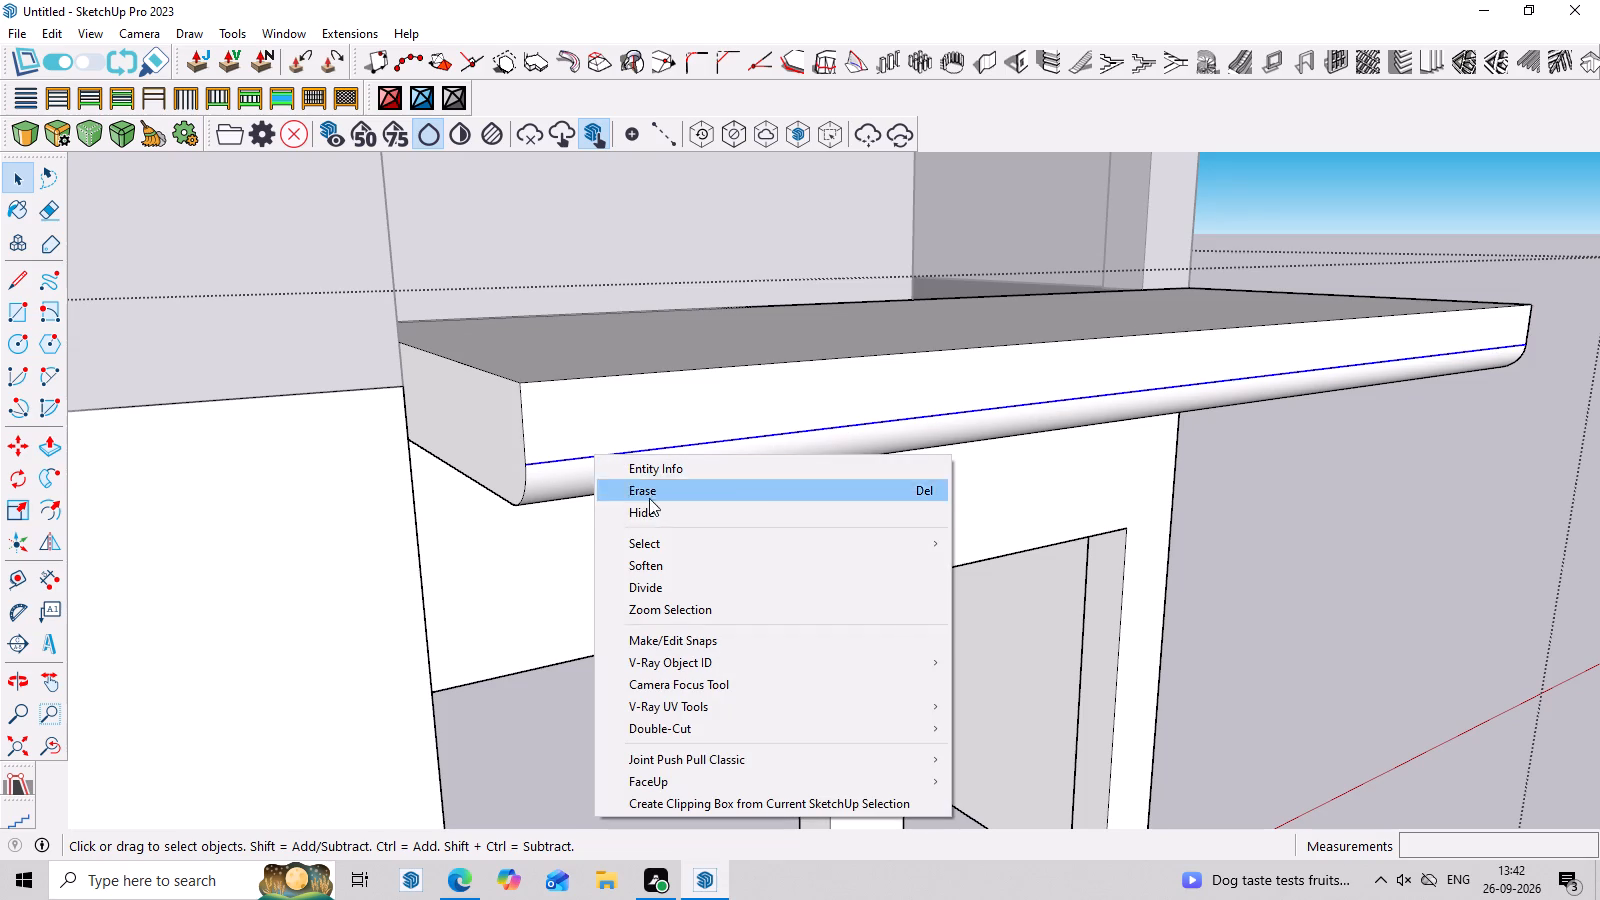
pyautogui.click(662, 504)
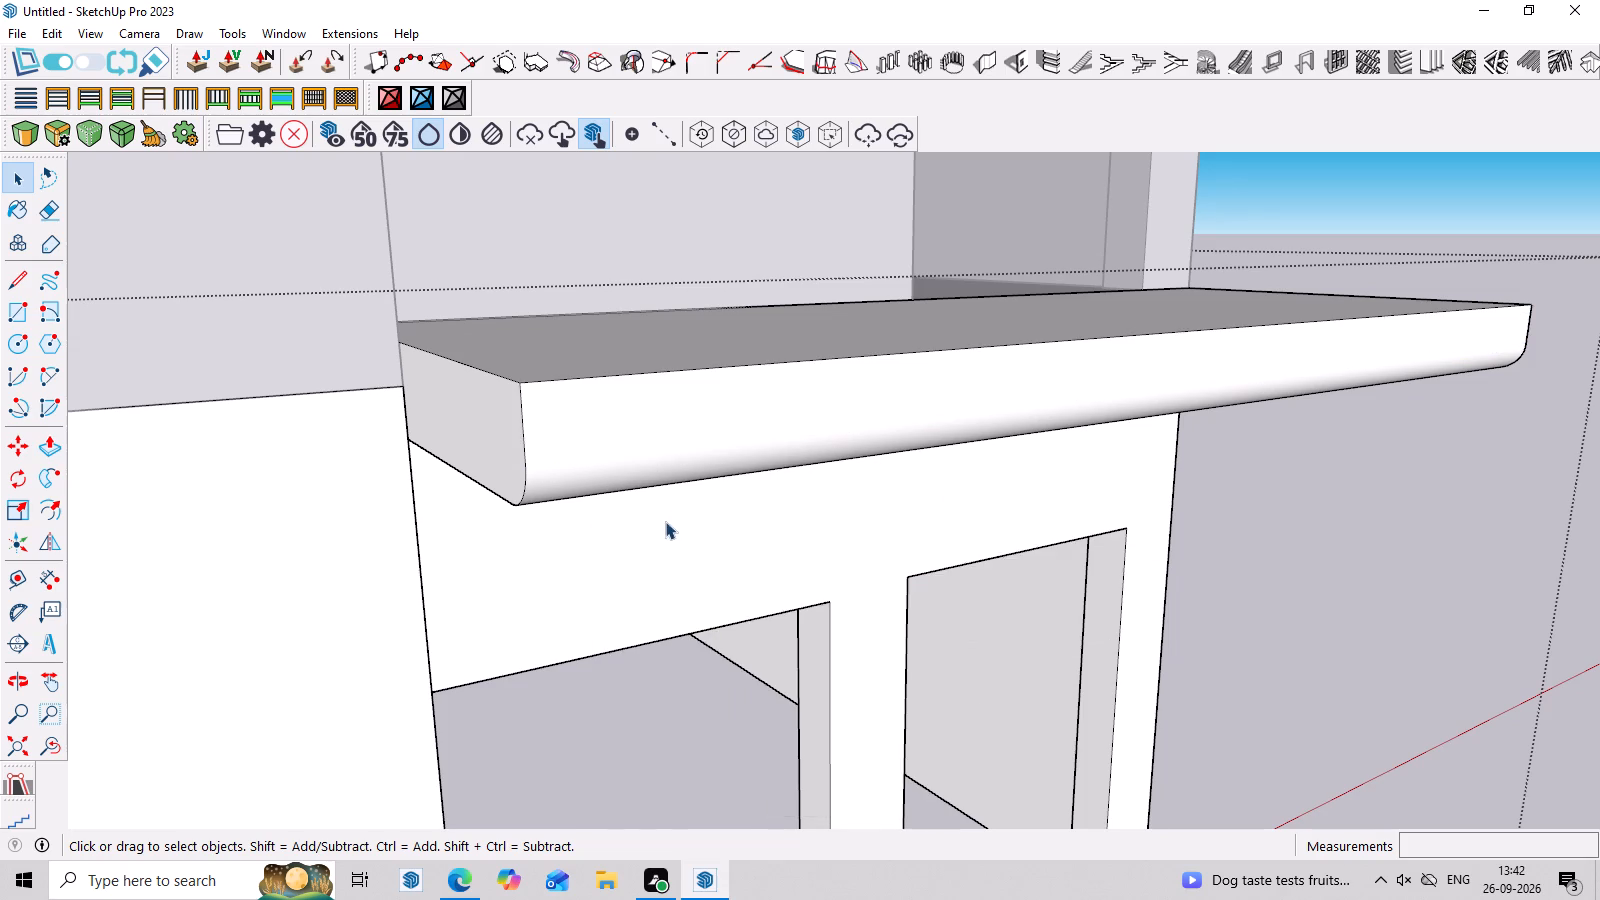
# Extend the slab's rounded column-side end face 1' across the front of the column.
pyautogui.moveTo(686, 563); pyautogui.dragTo(813, 587, button='middle')
pyautogui.scroll(-11, 818, 585)
pyautogui.moveTo(1137, 633); pyautogui.dragTo(940, 632, button='middle')
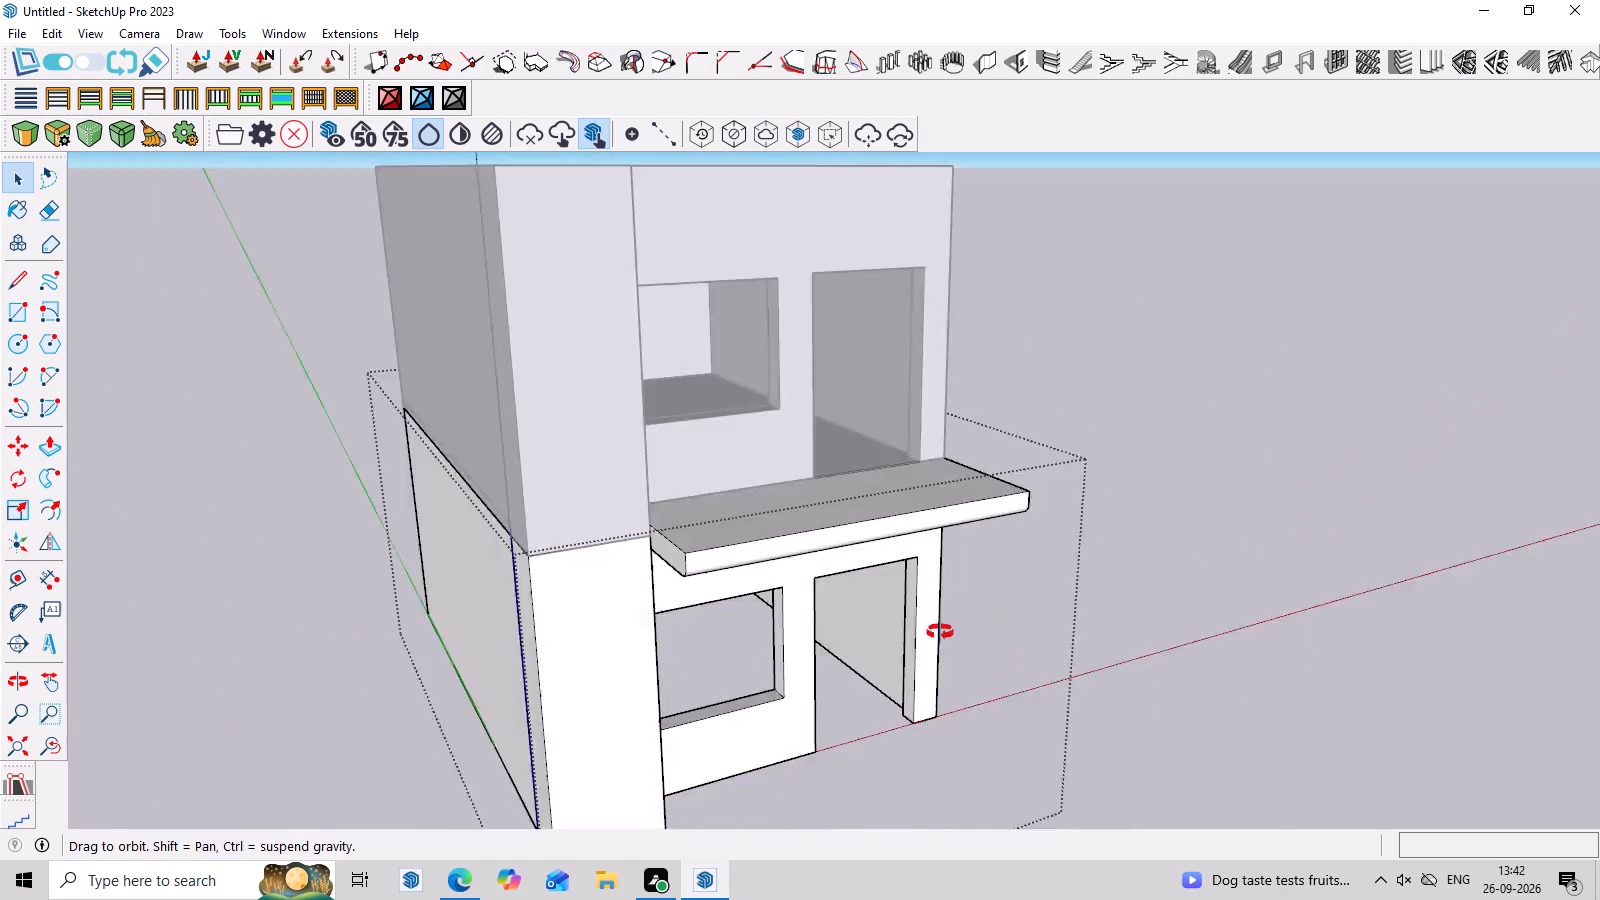
pyautogui.moveTo(940, 632); pyautogui.dragTo(880, 456, button='middle')
pyautogui.moveTo(784, 502); pyautogui.dragTo(1266, 556, button='middle')
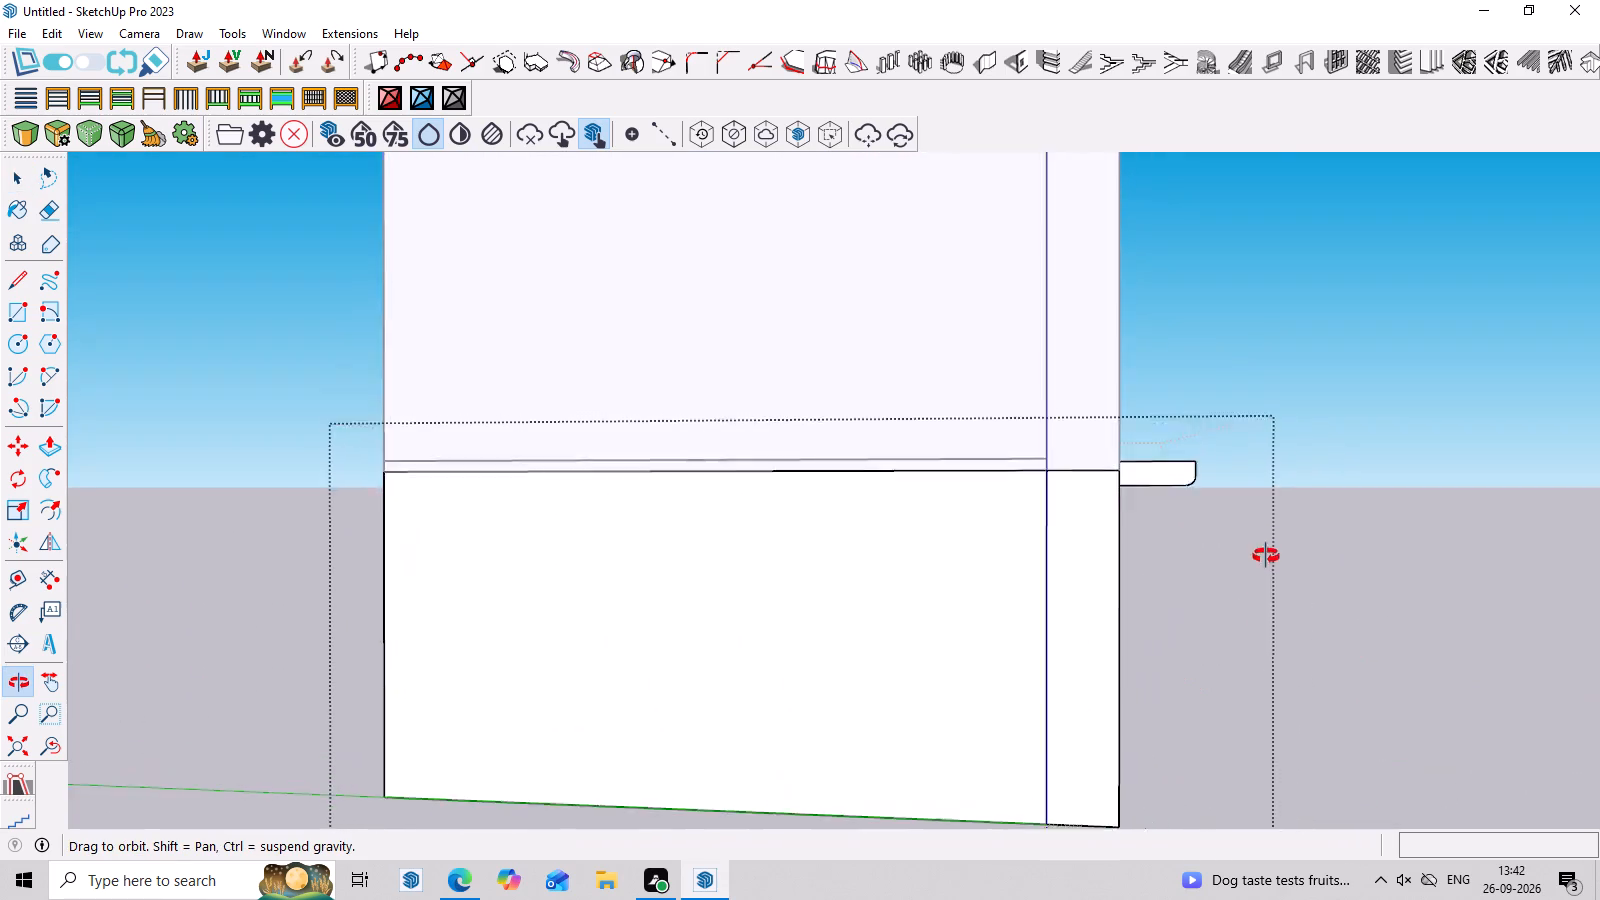
pyautogui.moveTo(1266, 556); pyautogui.dragTo(1090, 657, button='middle')
pyautogui.scroll(9, 932, 613)
pyautogui.moveTo(1065, 689); pyautogui.dragTo(955, 677, button='middle')
pyautogui.scroll(3, 917, 623)
pyautogui.click(782, 582)
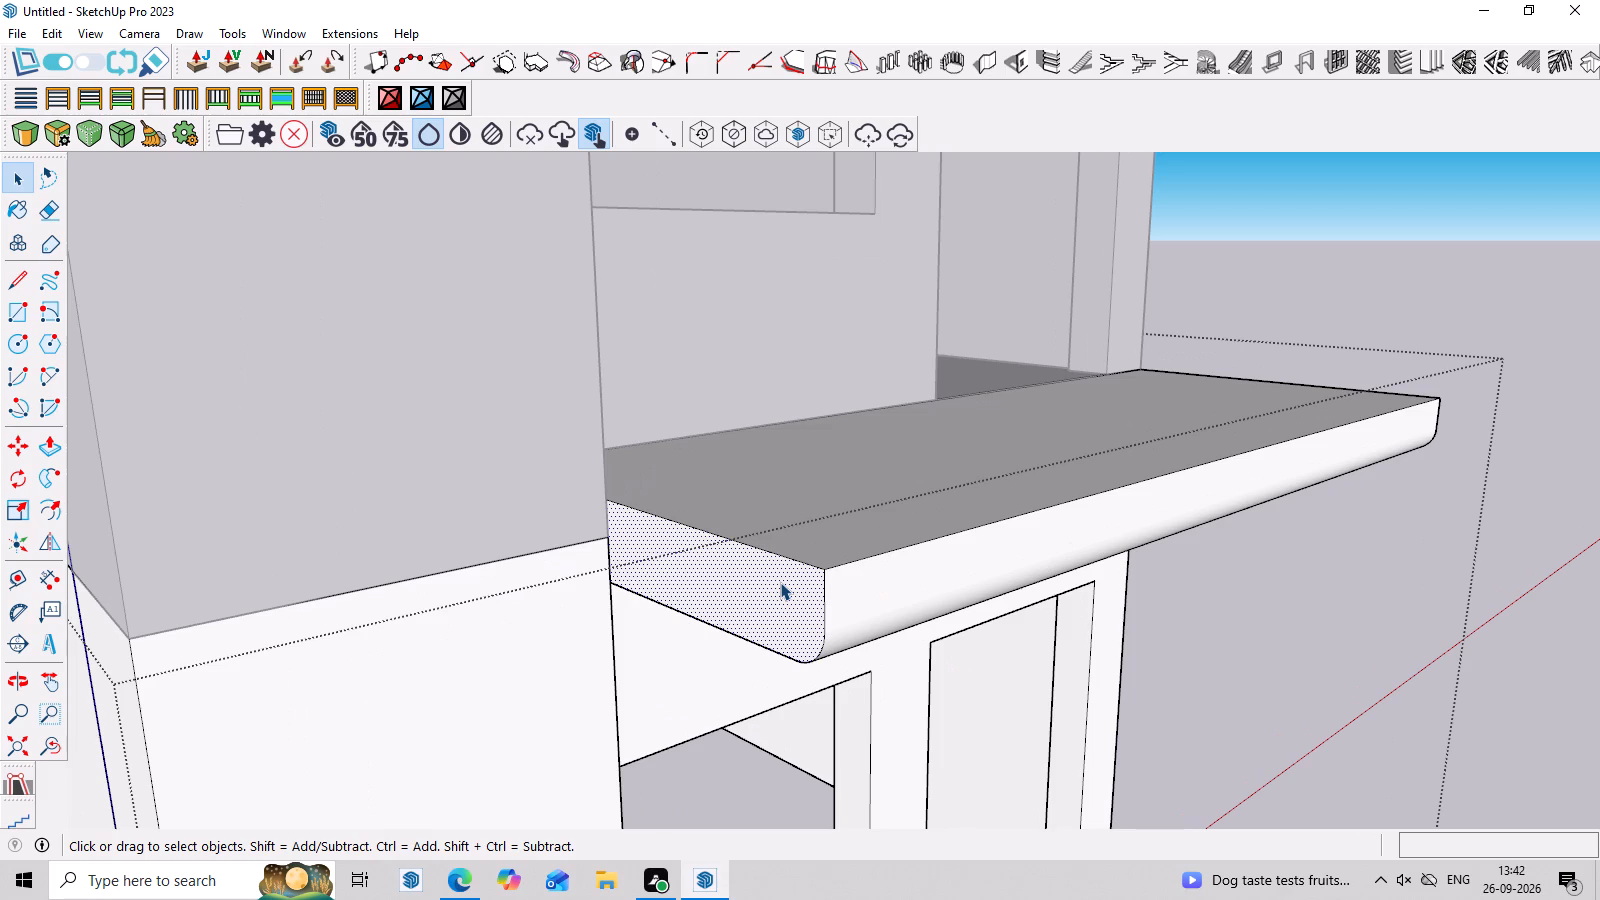
pyautogui.click(780, 582)
pyautogui.press('p')
pyautogui.click(780, 582)
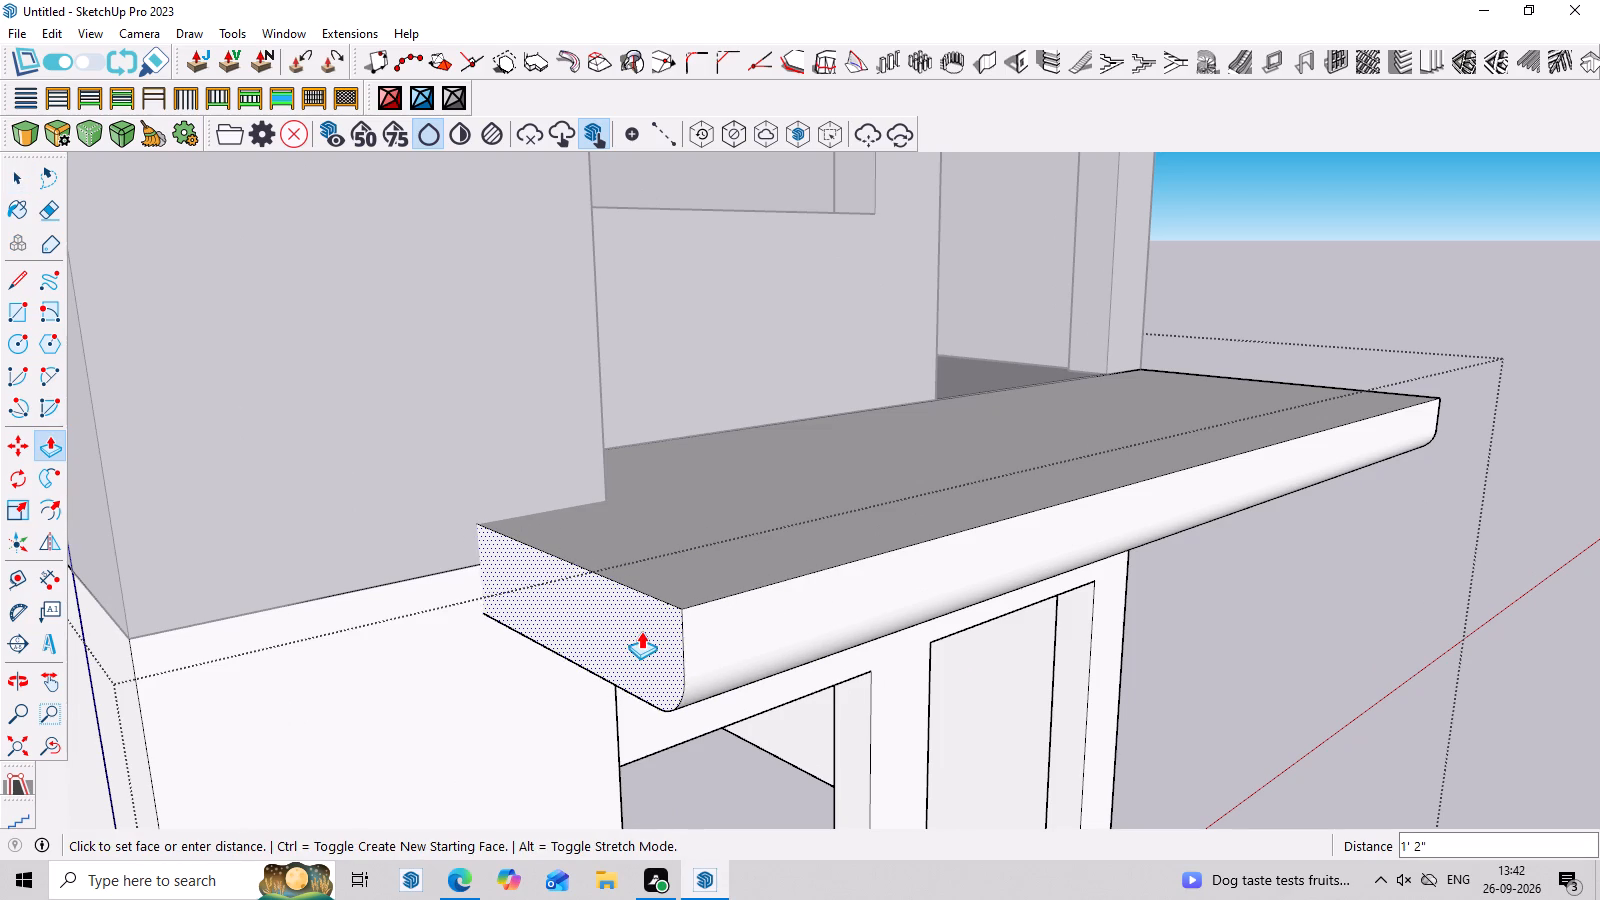
pyautogui.click(662, 624)
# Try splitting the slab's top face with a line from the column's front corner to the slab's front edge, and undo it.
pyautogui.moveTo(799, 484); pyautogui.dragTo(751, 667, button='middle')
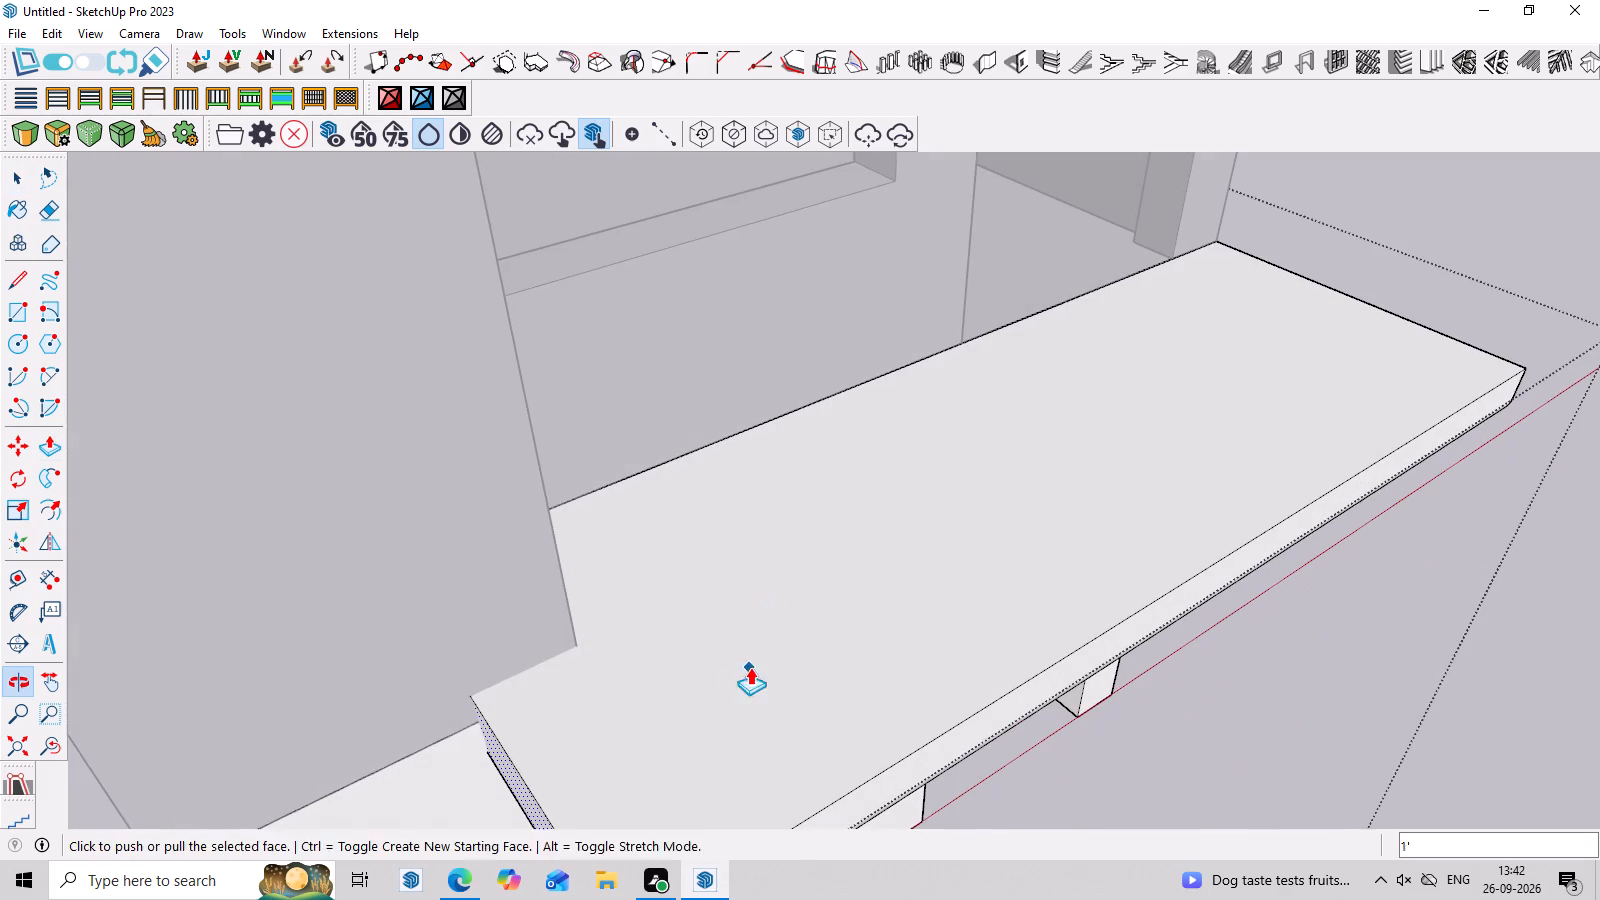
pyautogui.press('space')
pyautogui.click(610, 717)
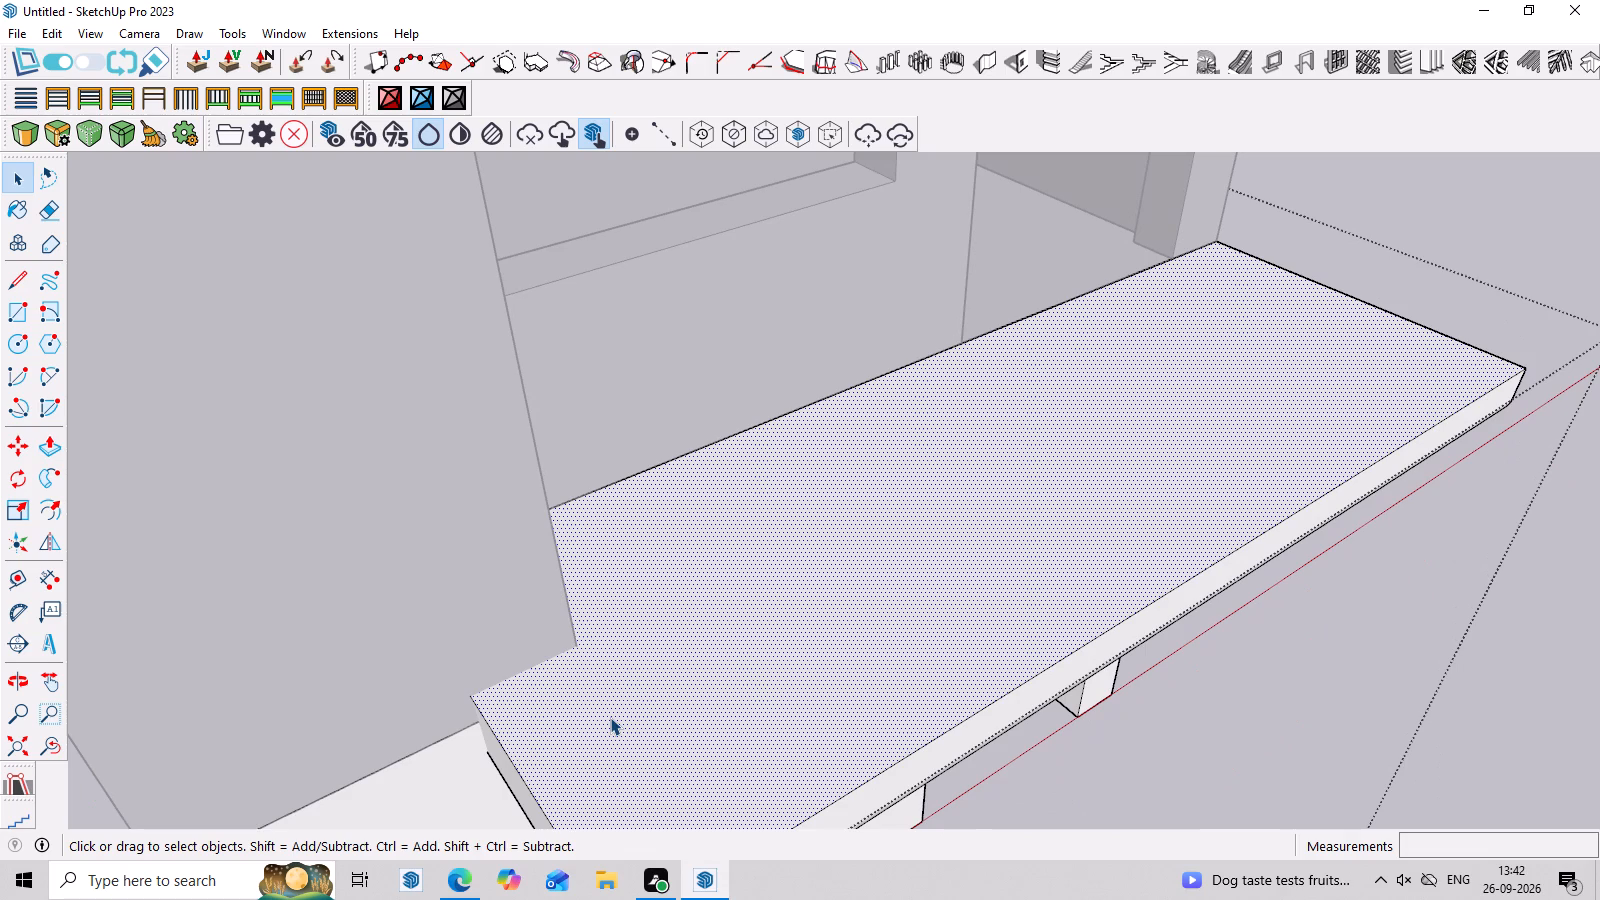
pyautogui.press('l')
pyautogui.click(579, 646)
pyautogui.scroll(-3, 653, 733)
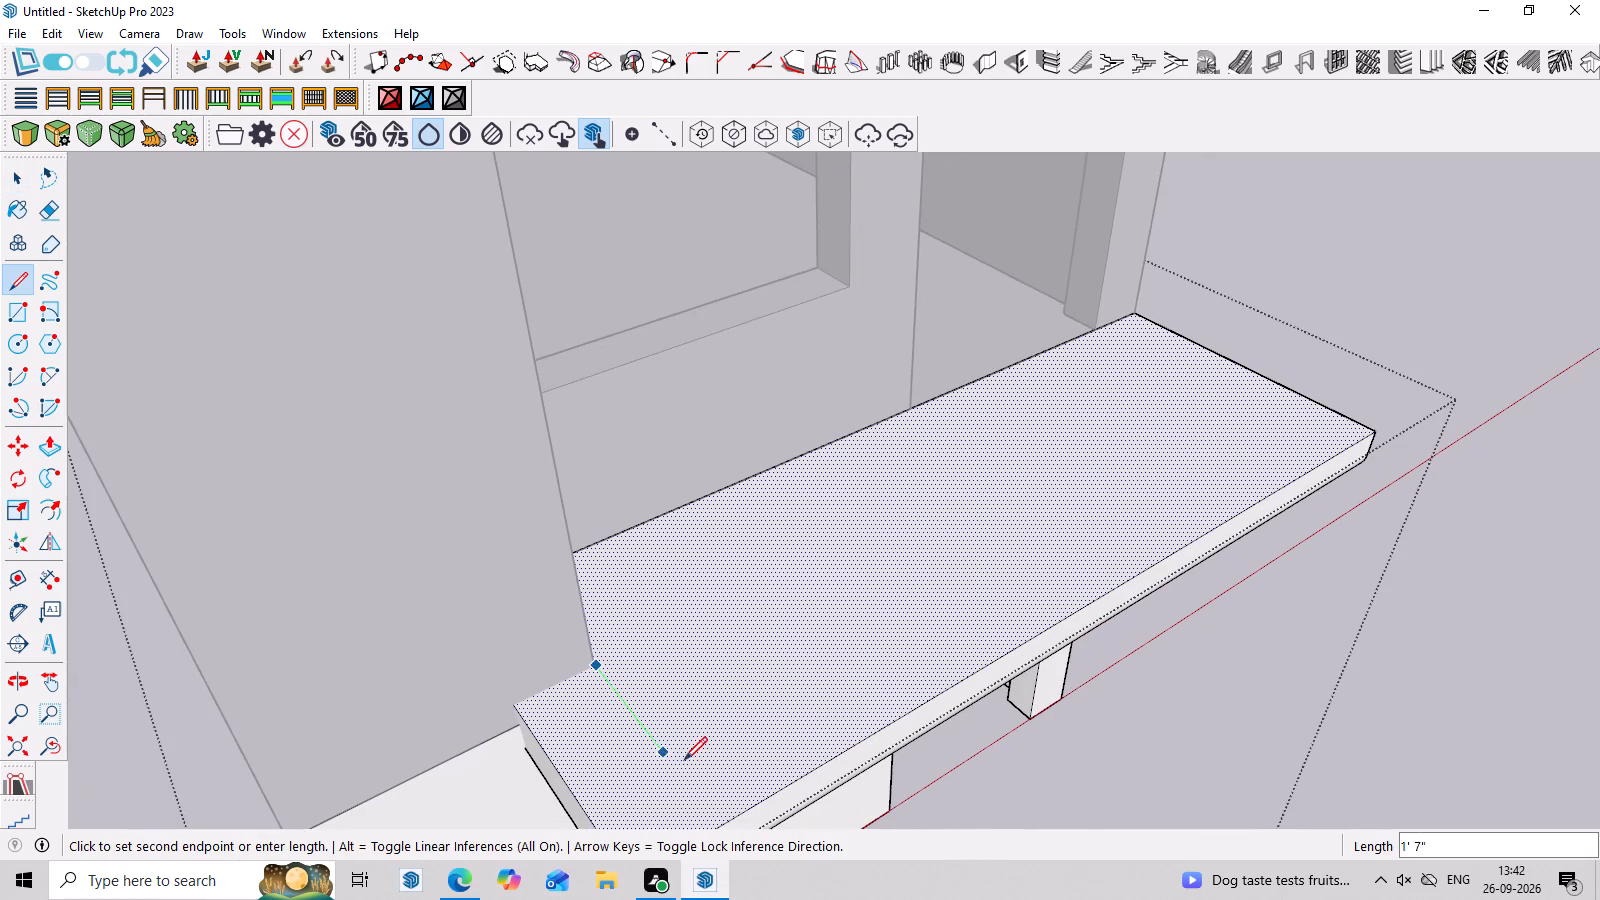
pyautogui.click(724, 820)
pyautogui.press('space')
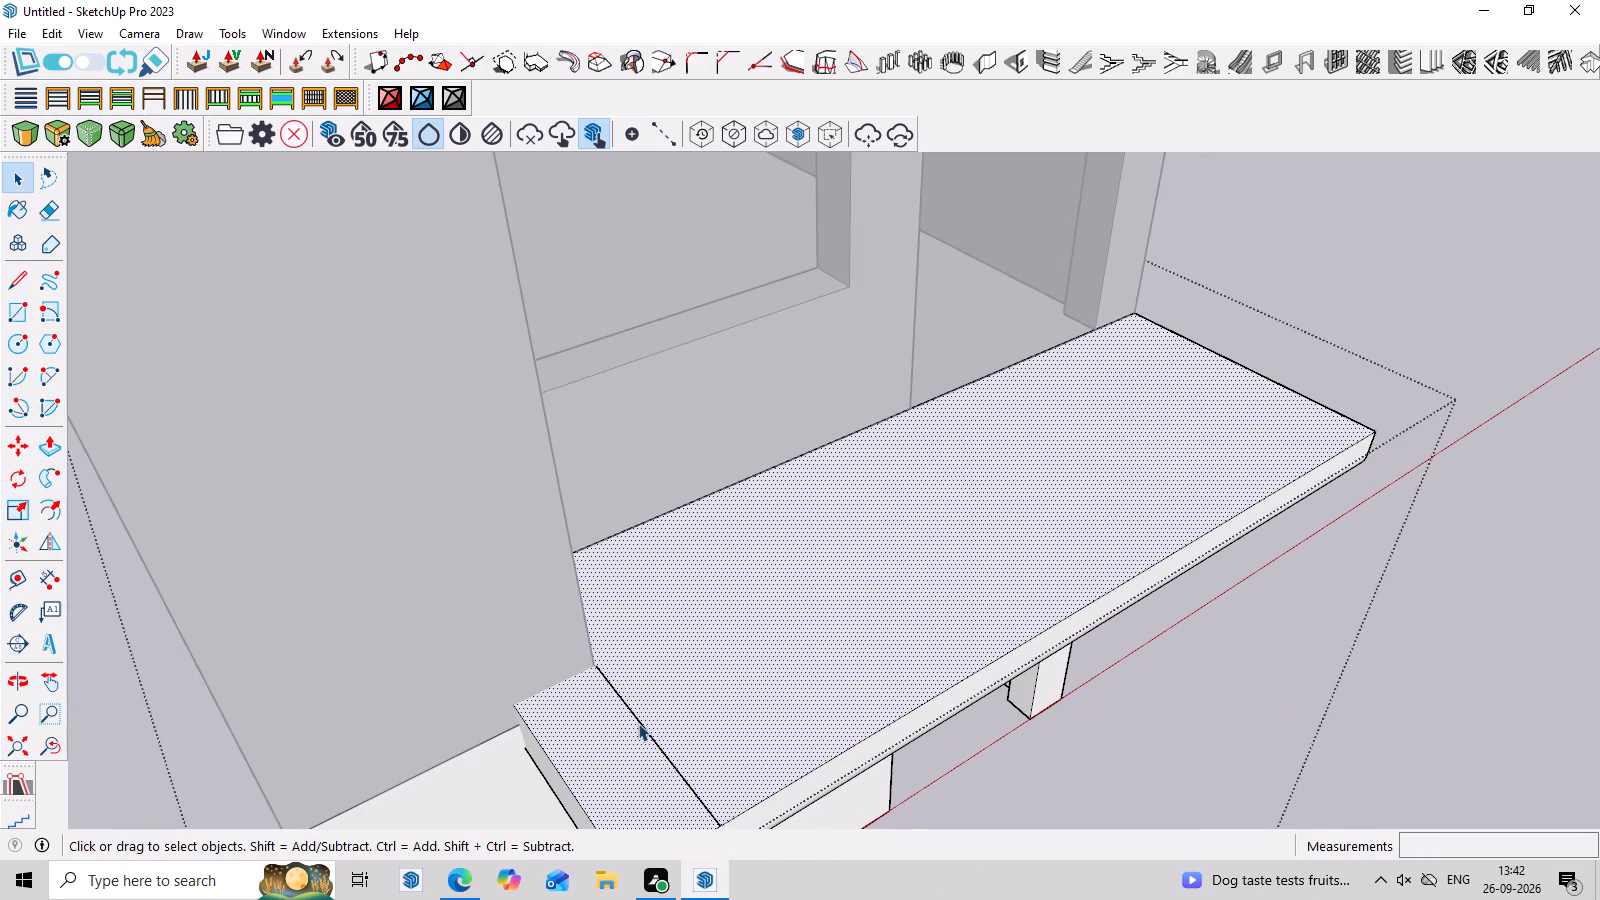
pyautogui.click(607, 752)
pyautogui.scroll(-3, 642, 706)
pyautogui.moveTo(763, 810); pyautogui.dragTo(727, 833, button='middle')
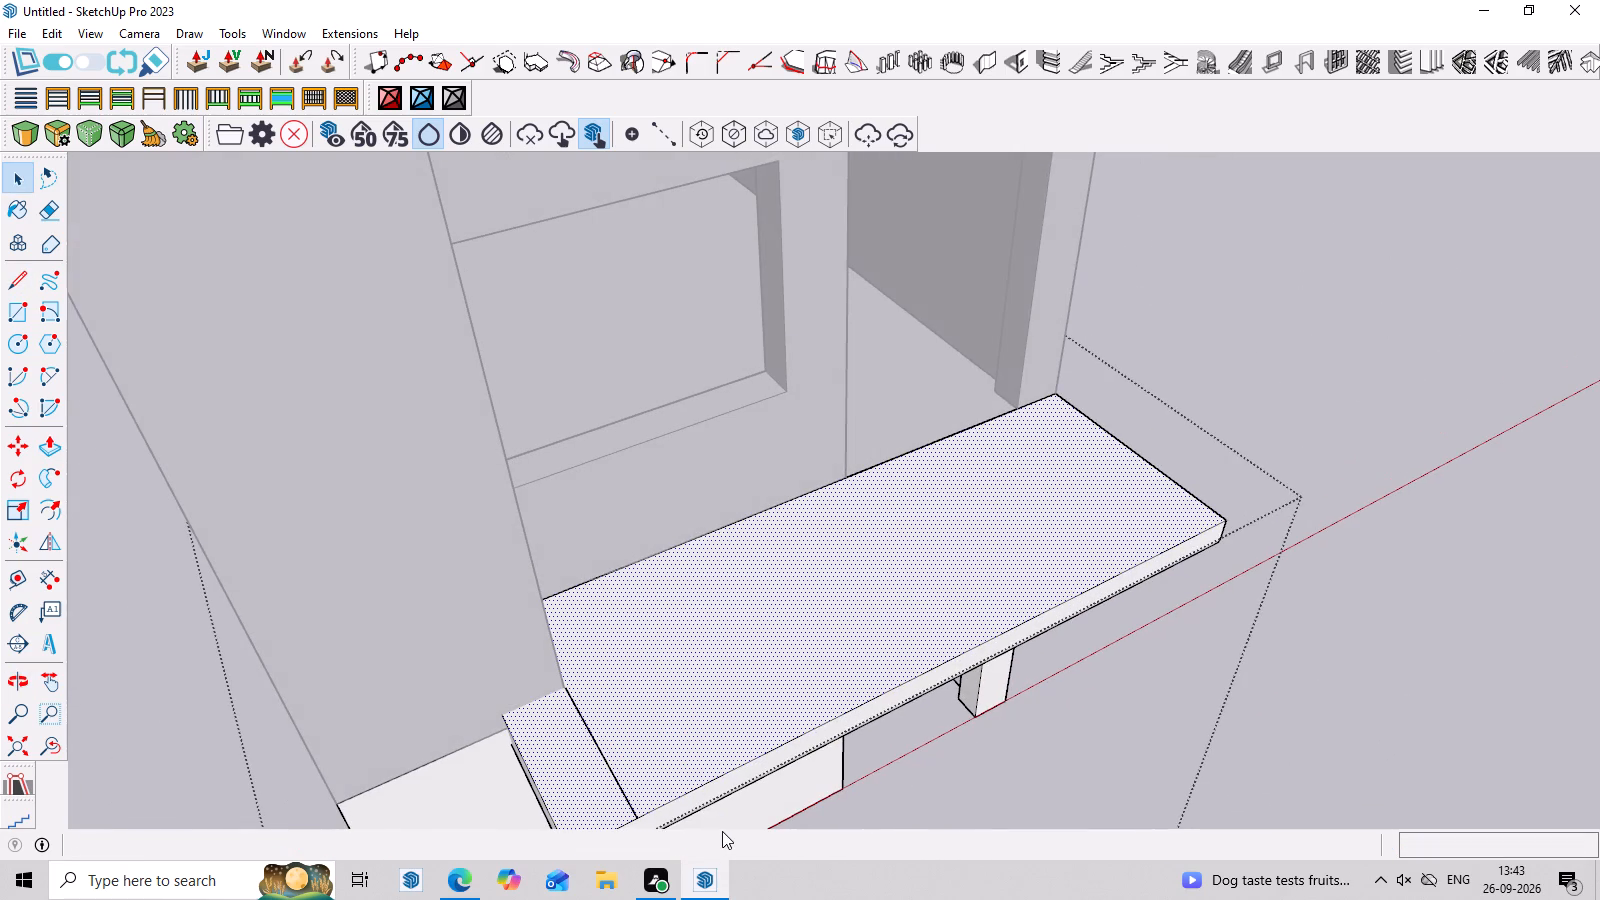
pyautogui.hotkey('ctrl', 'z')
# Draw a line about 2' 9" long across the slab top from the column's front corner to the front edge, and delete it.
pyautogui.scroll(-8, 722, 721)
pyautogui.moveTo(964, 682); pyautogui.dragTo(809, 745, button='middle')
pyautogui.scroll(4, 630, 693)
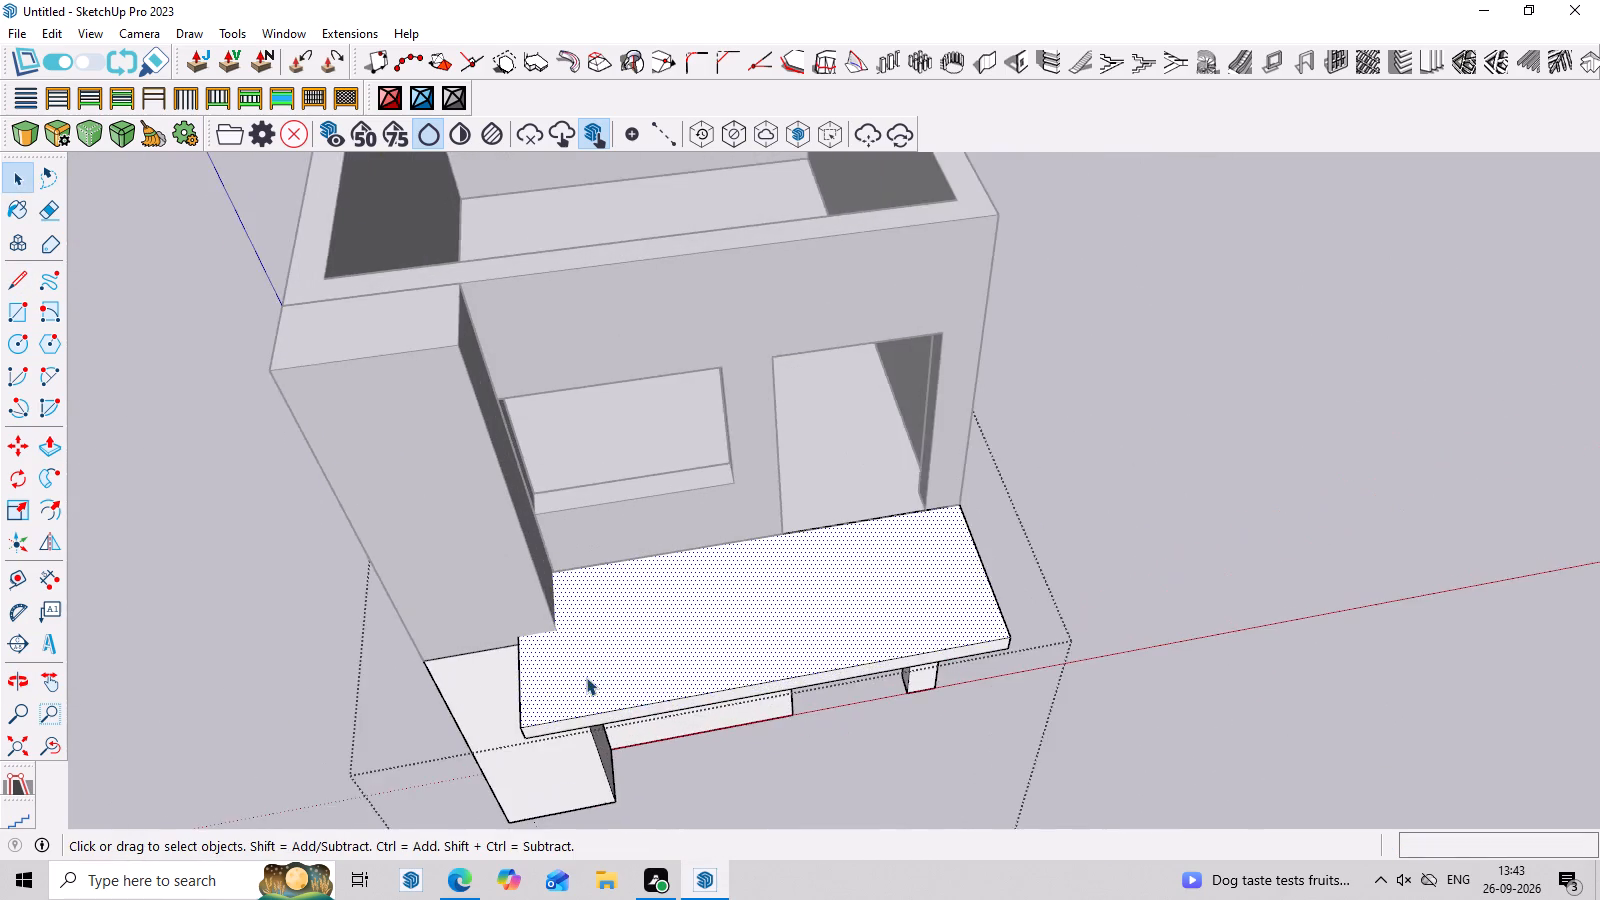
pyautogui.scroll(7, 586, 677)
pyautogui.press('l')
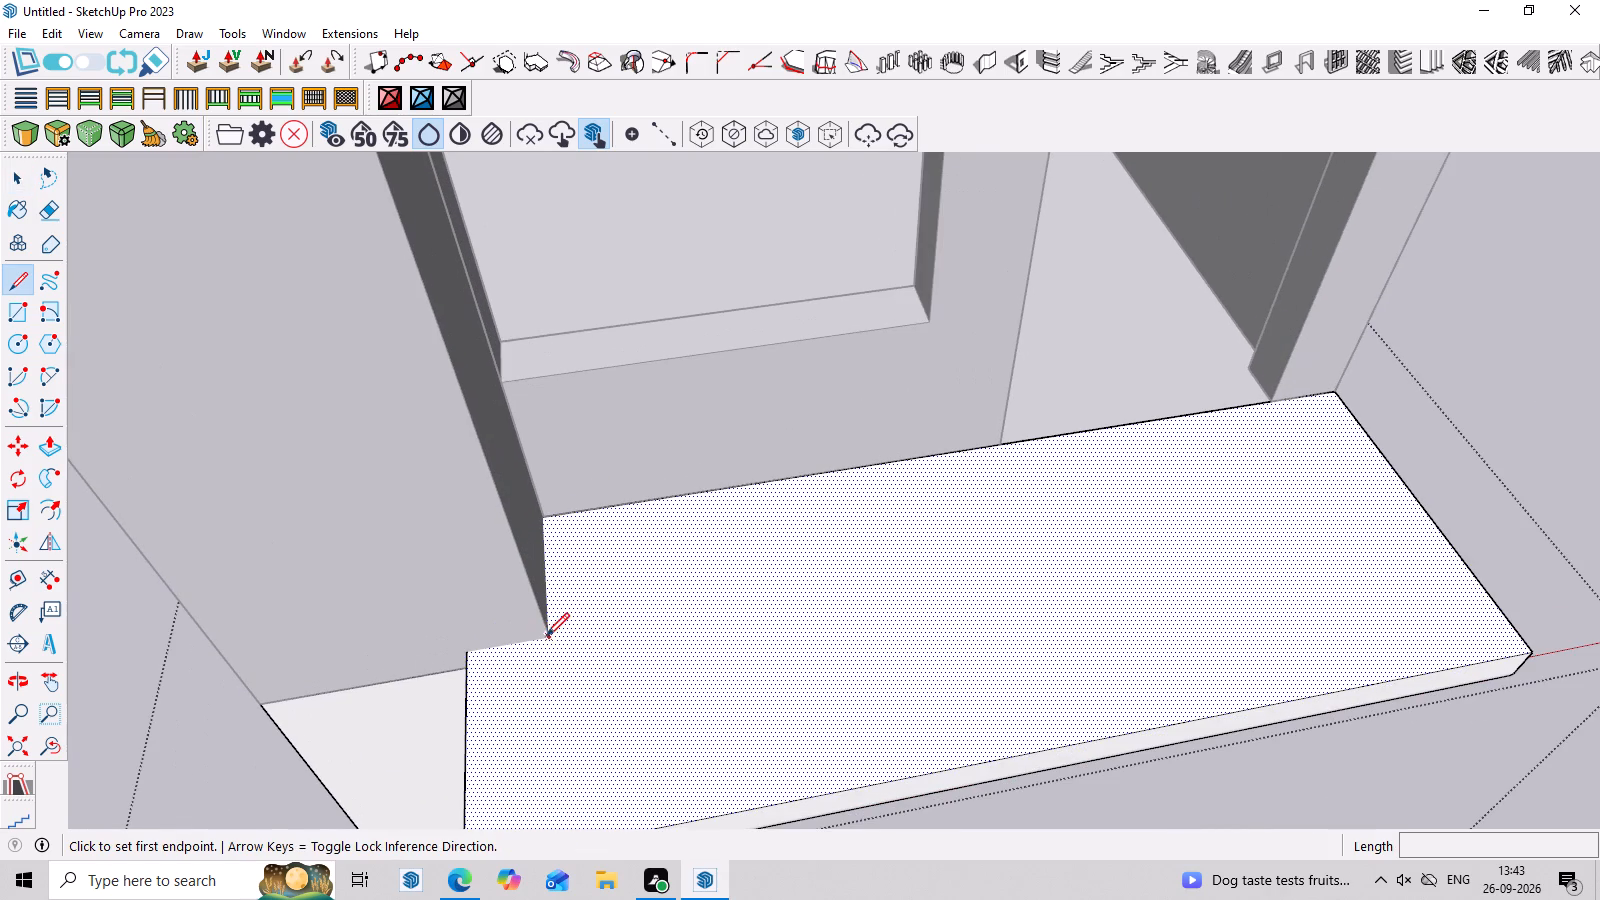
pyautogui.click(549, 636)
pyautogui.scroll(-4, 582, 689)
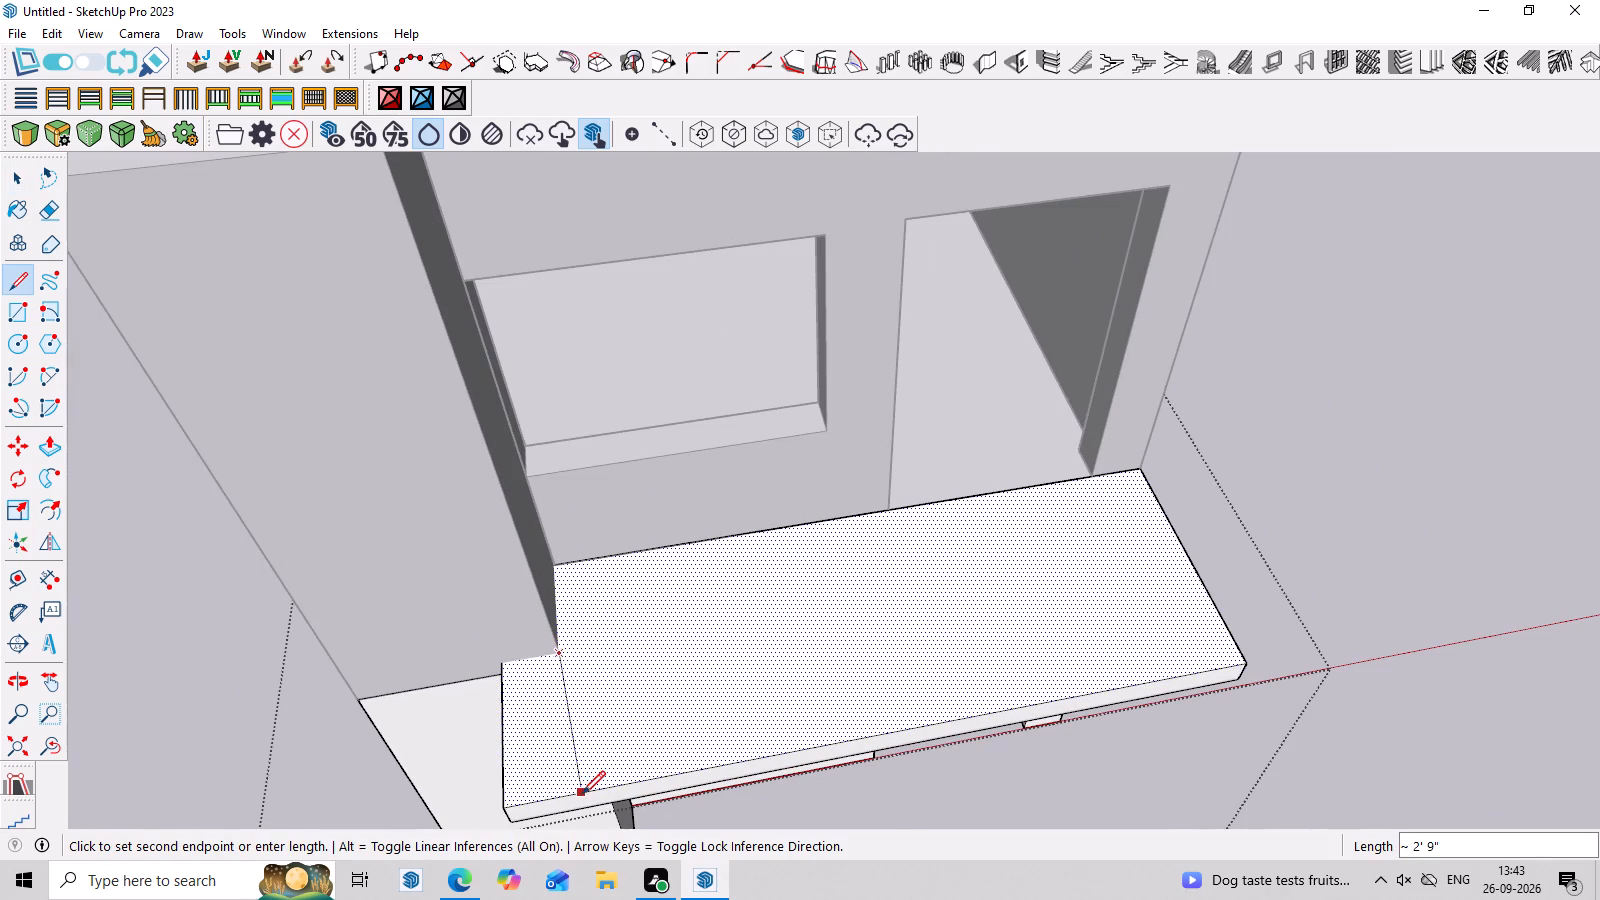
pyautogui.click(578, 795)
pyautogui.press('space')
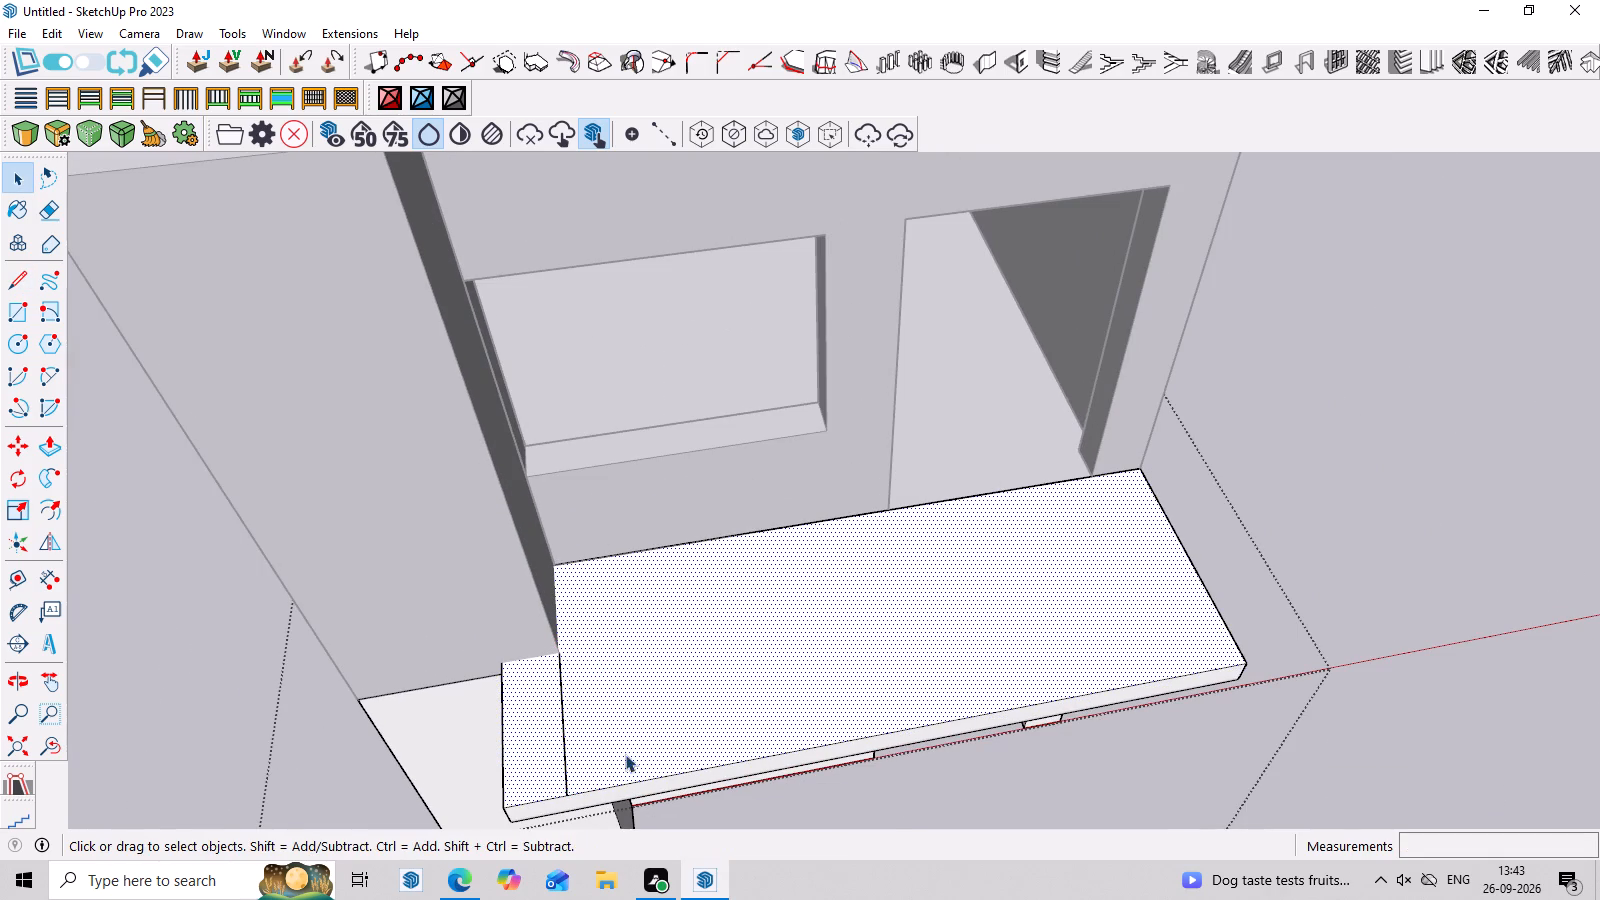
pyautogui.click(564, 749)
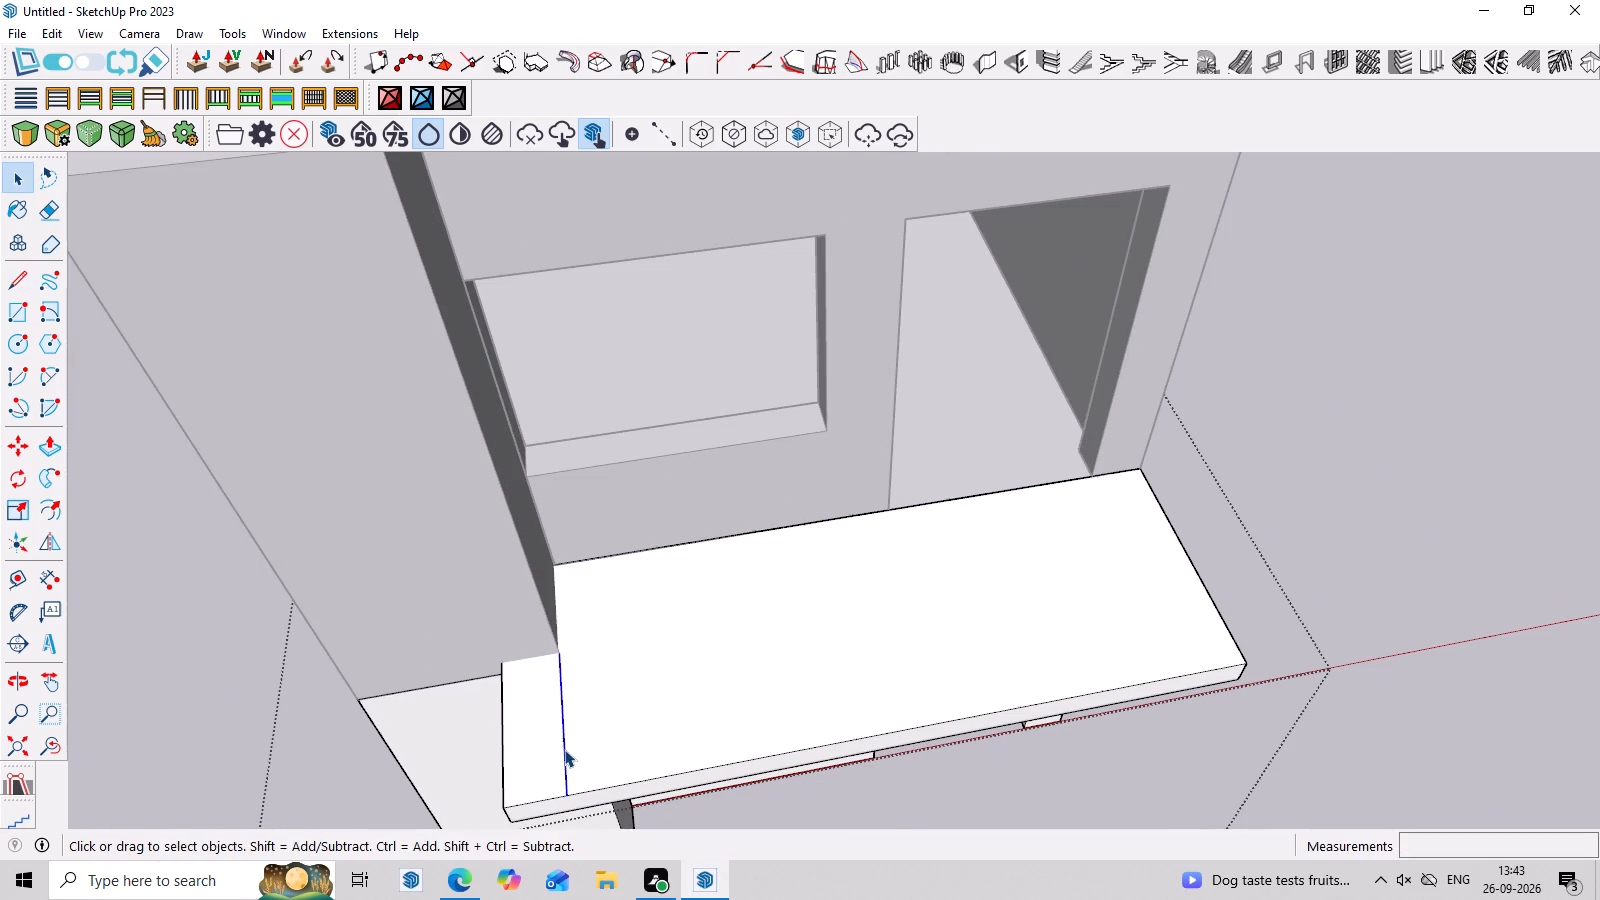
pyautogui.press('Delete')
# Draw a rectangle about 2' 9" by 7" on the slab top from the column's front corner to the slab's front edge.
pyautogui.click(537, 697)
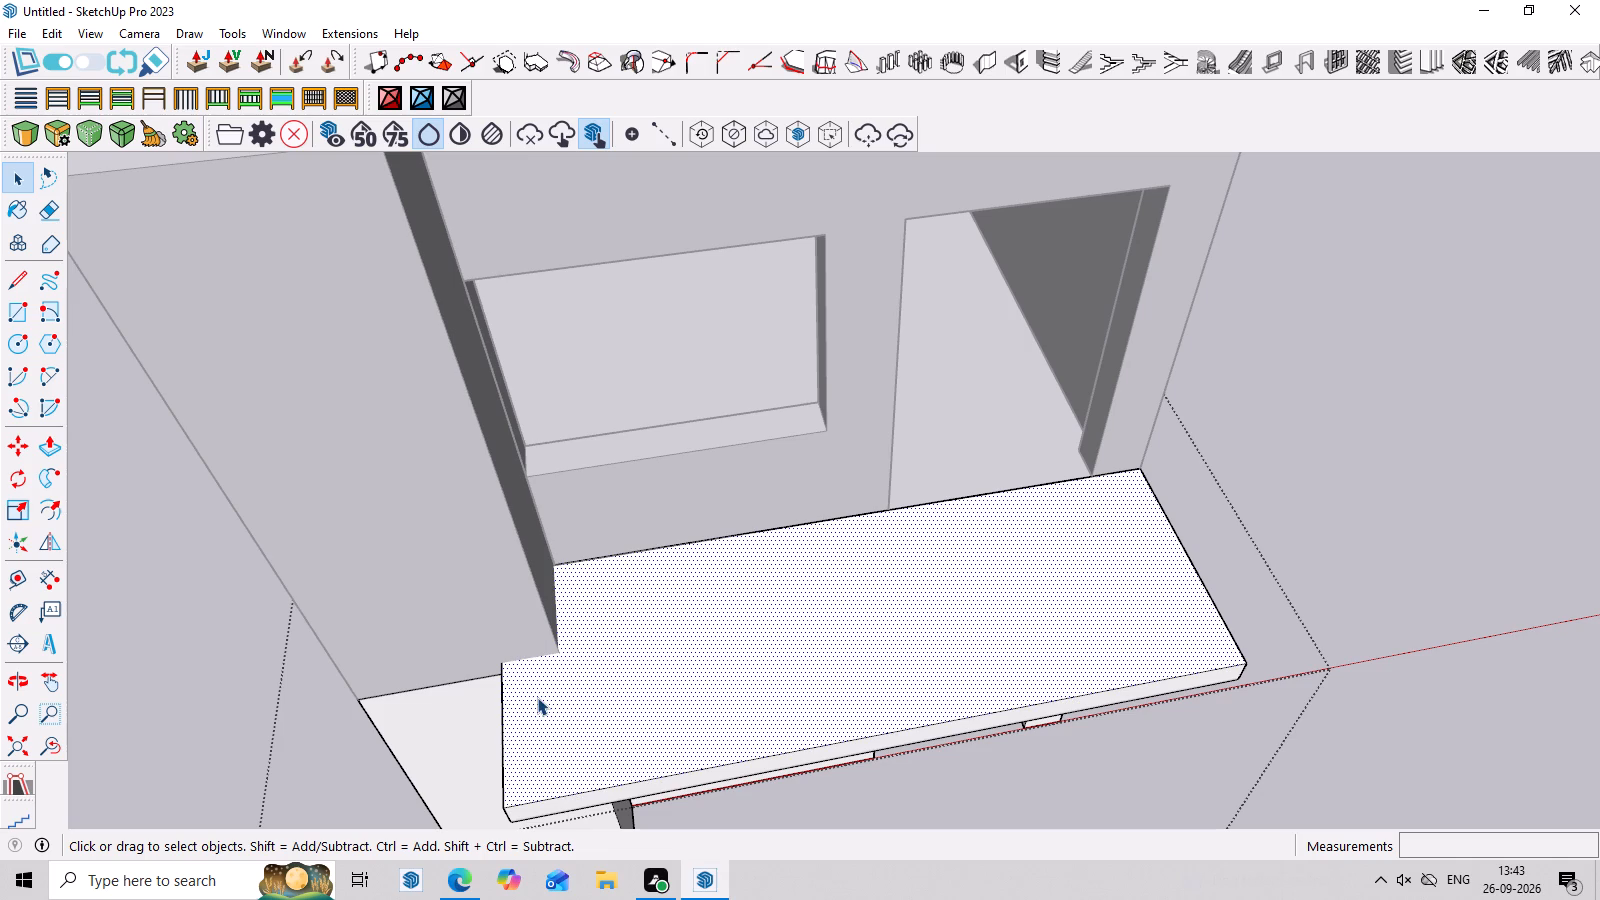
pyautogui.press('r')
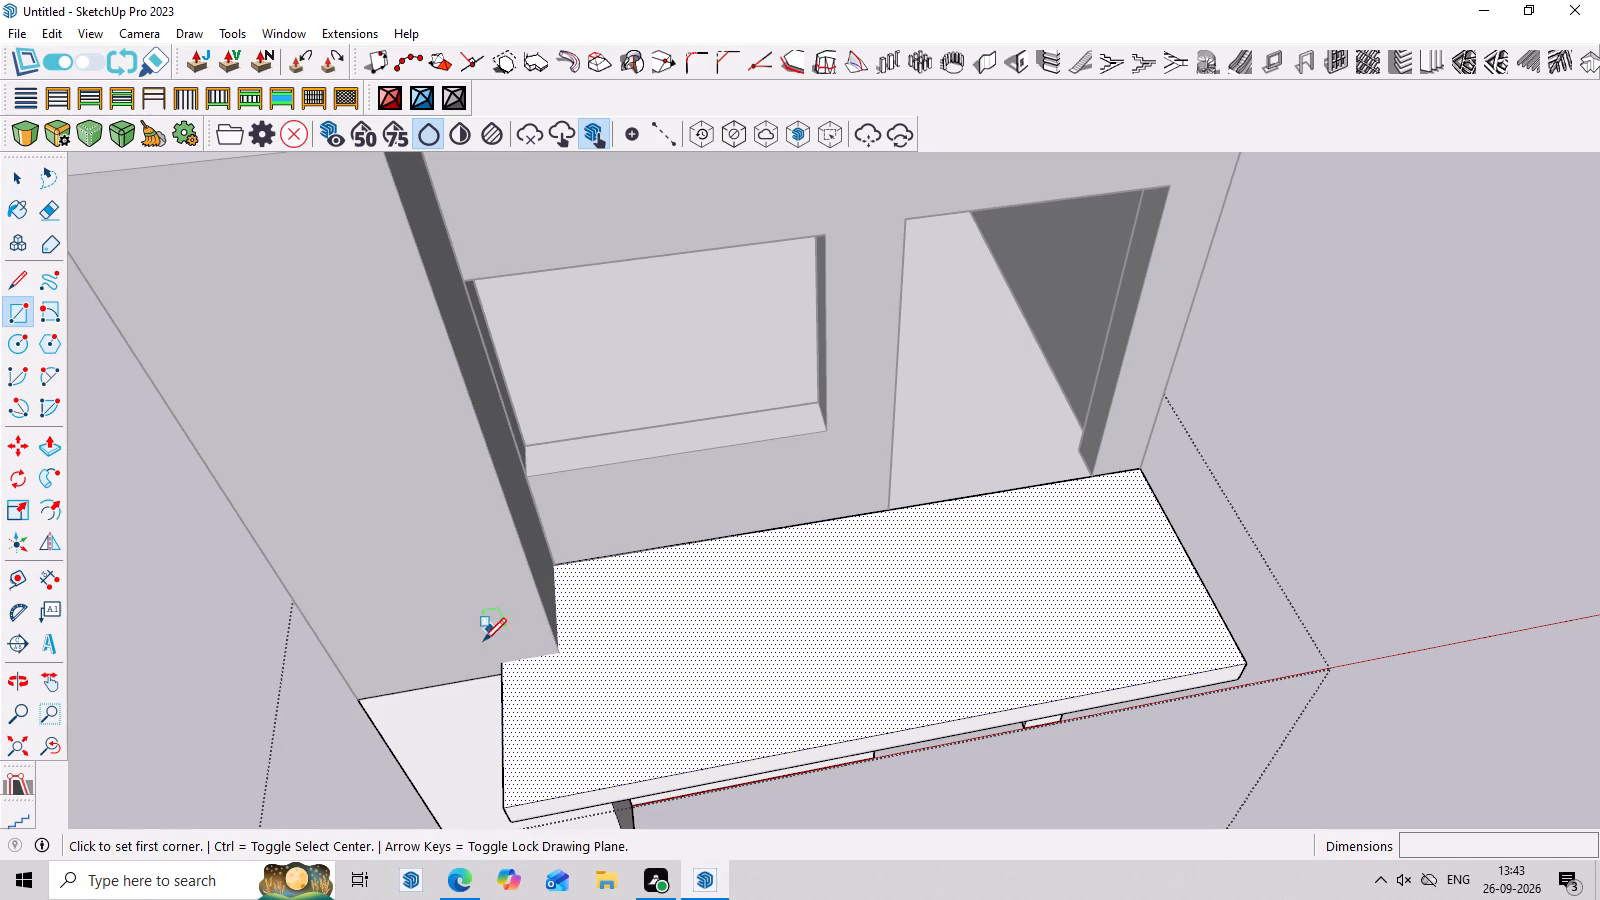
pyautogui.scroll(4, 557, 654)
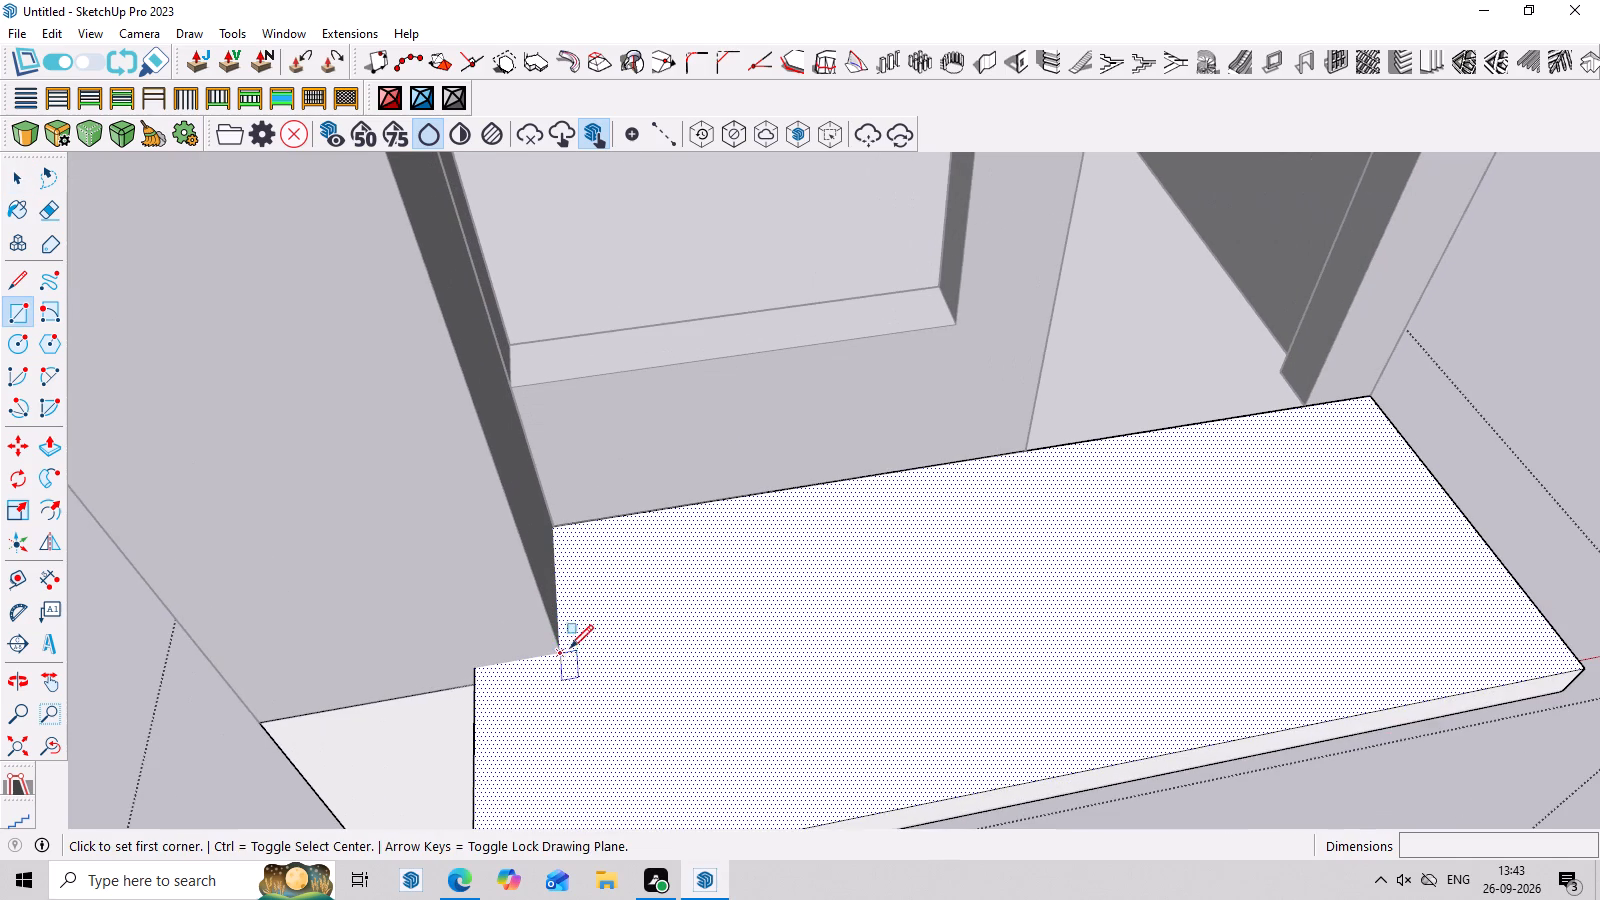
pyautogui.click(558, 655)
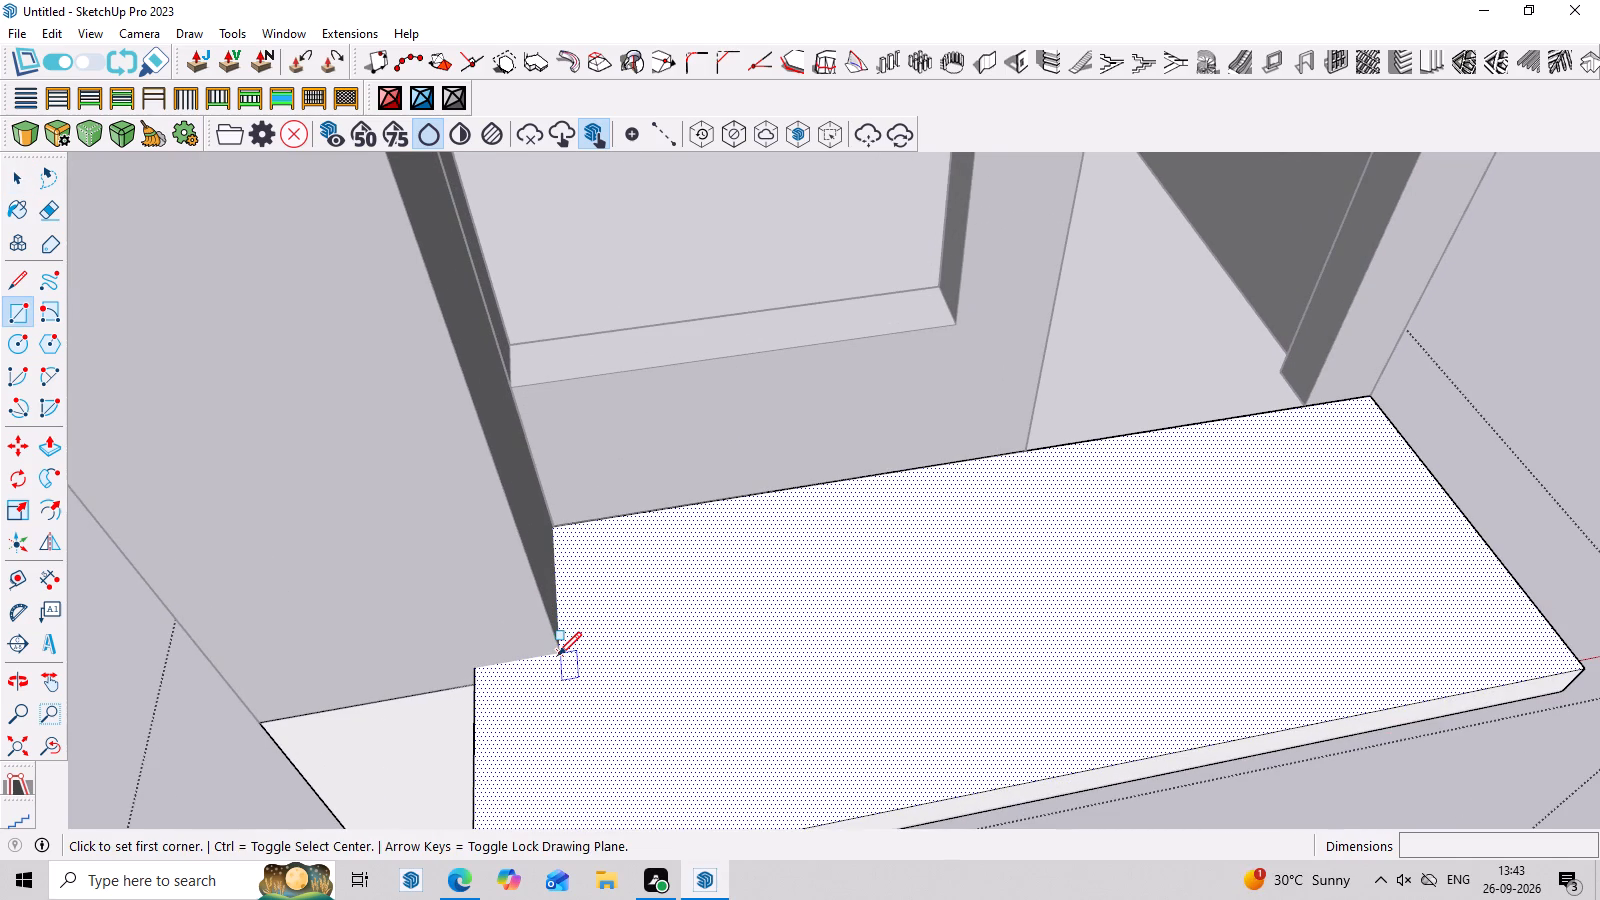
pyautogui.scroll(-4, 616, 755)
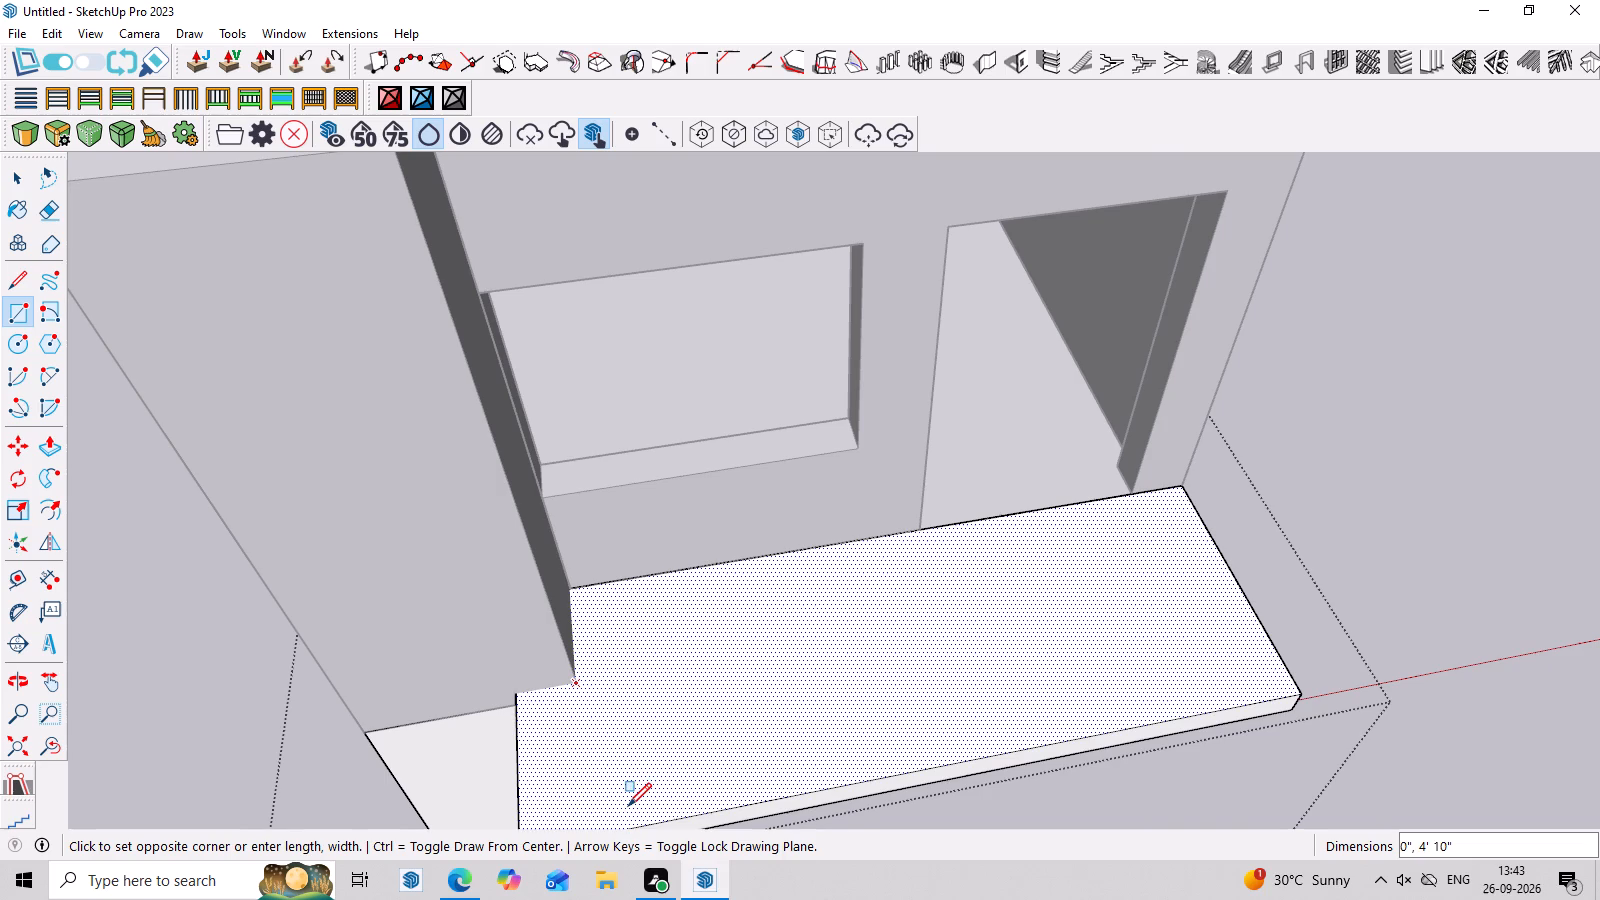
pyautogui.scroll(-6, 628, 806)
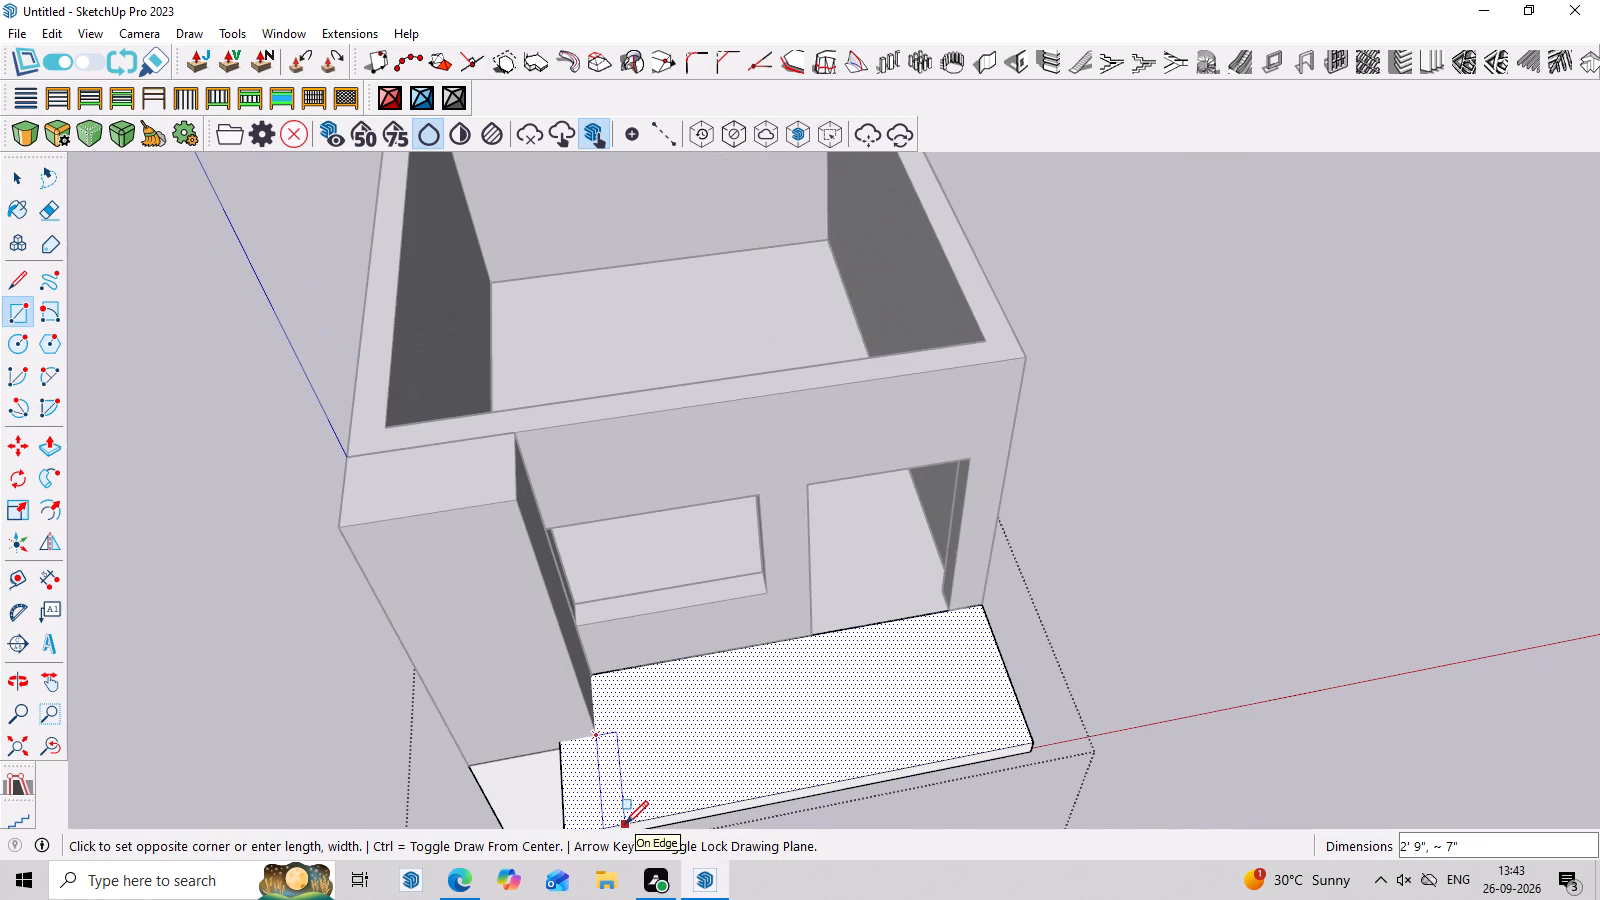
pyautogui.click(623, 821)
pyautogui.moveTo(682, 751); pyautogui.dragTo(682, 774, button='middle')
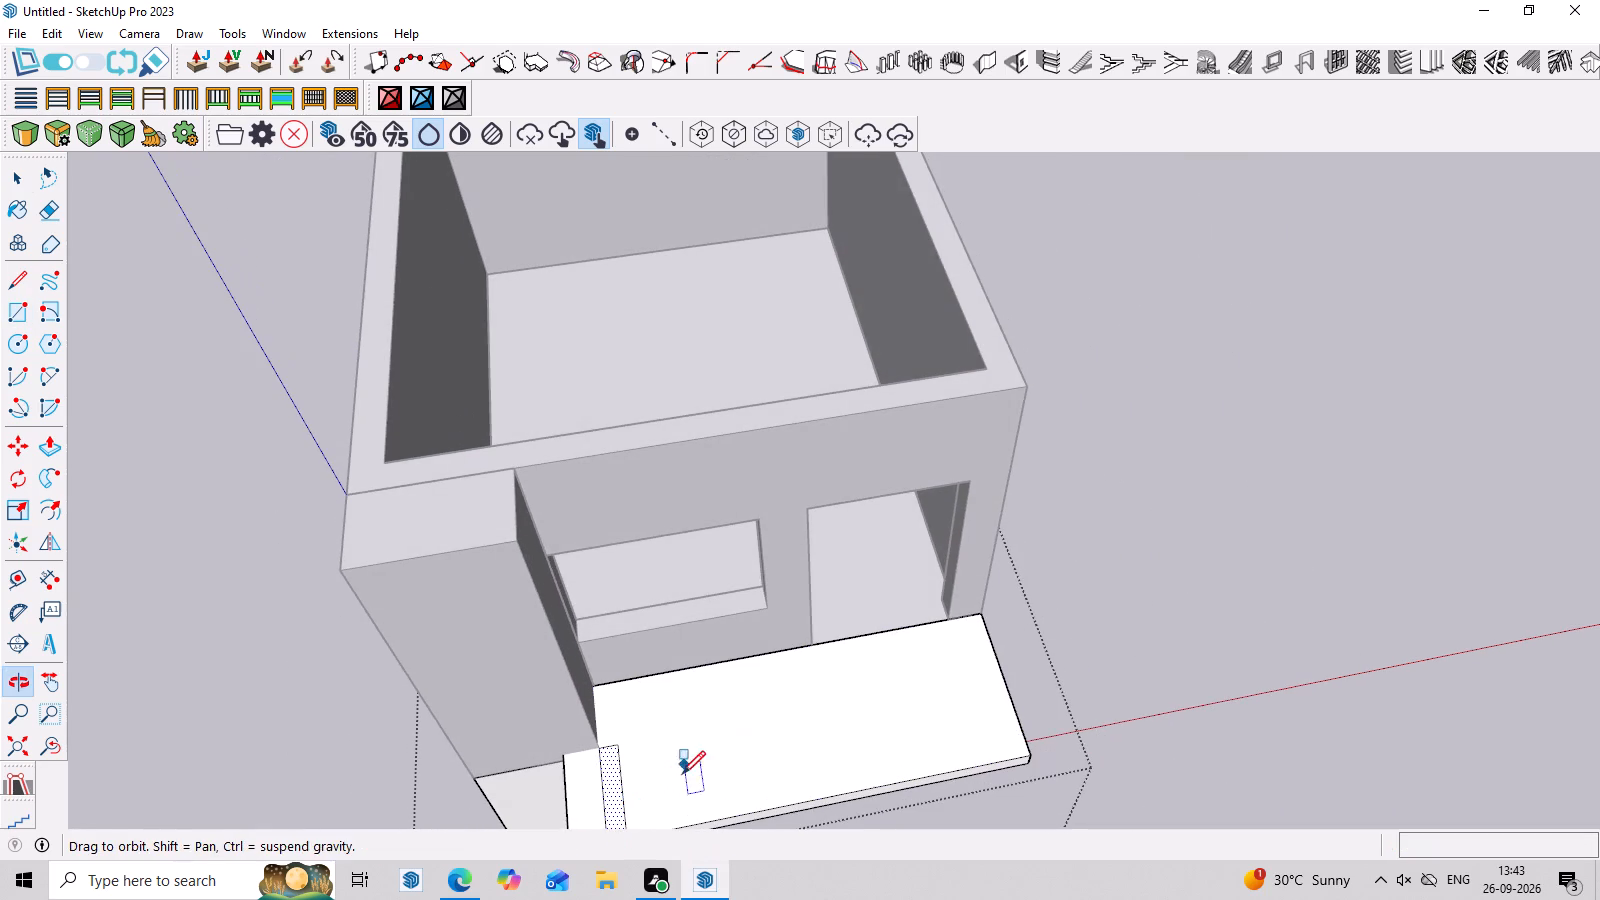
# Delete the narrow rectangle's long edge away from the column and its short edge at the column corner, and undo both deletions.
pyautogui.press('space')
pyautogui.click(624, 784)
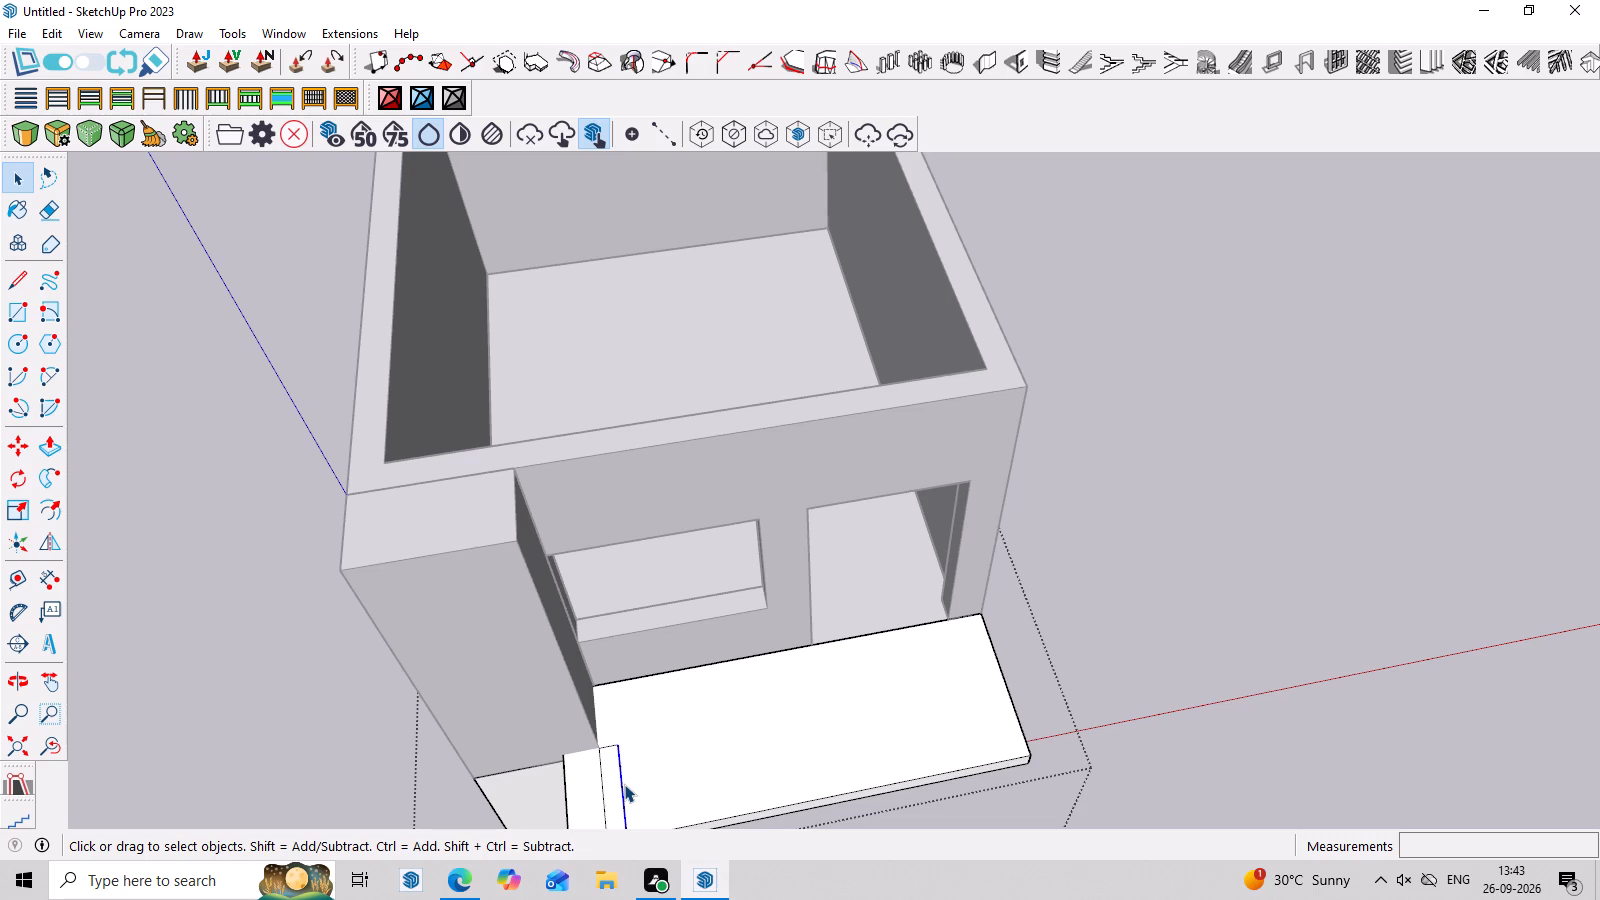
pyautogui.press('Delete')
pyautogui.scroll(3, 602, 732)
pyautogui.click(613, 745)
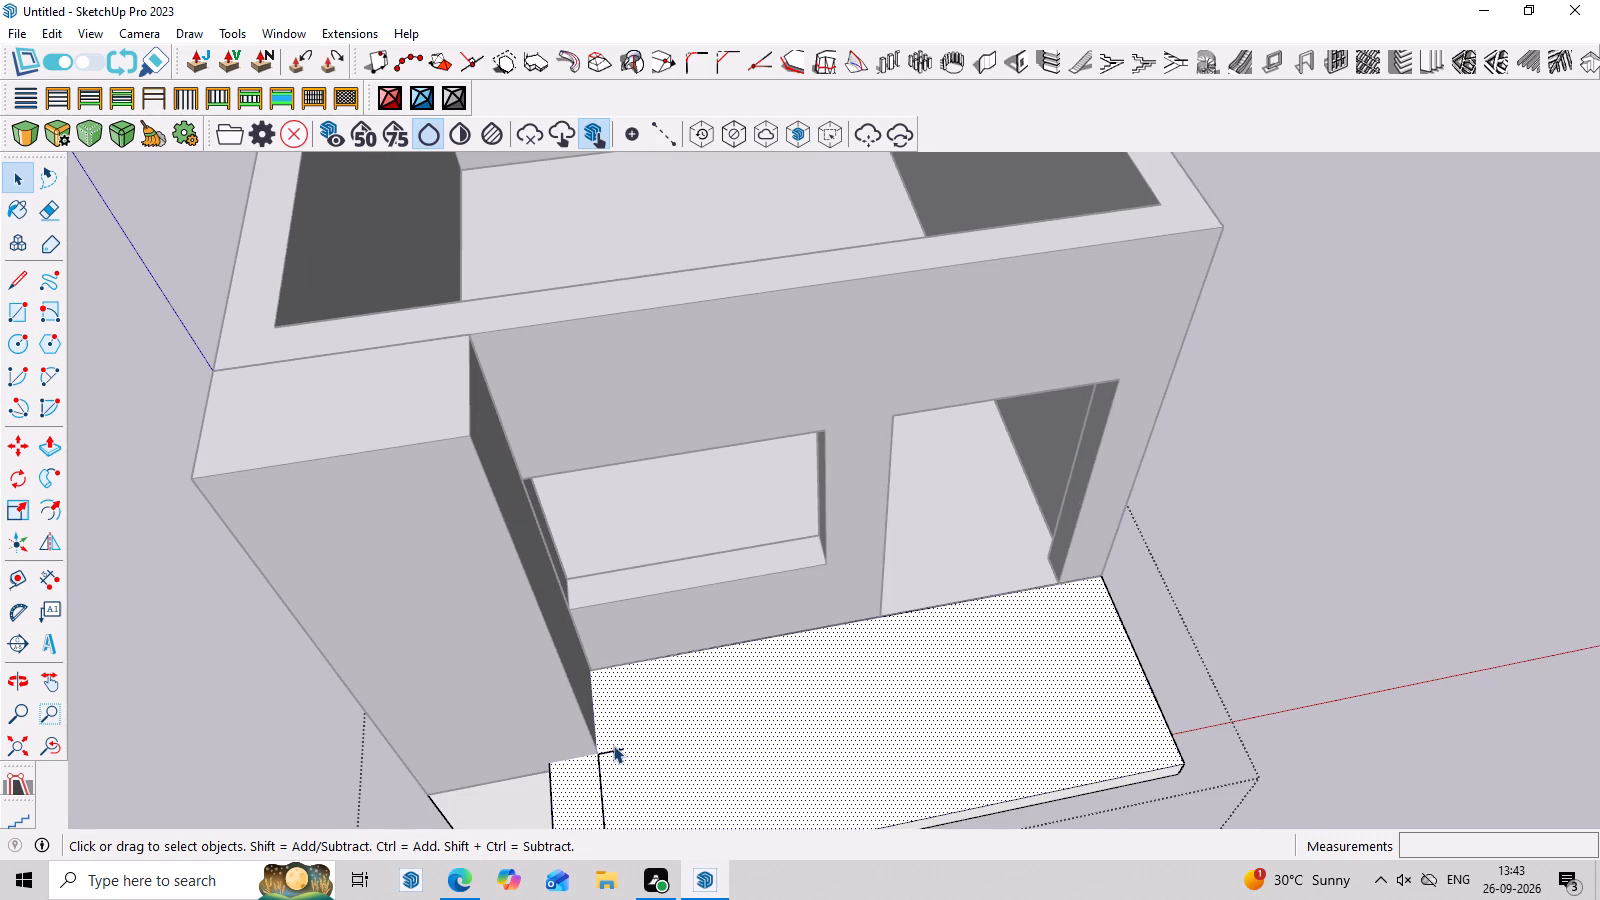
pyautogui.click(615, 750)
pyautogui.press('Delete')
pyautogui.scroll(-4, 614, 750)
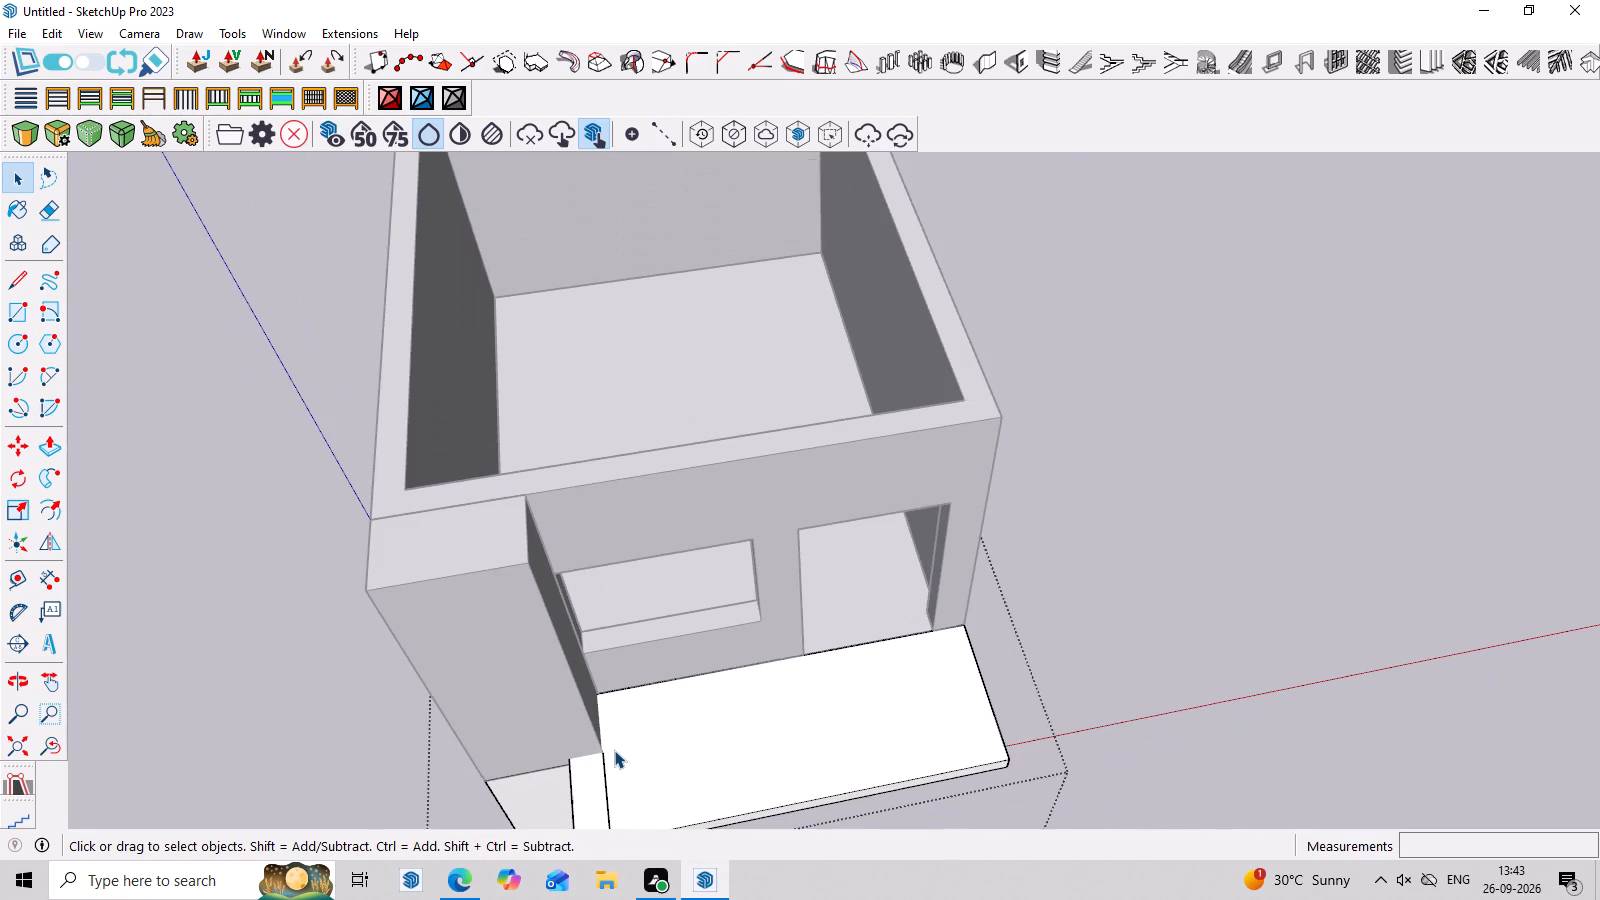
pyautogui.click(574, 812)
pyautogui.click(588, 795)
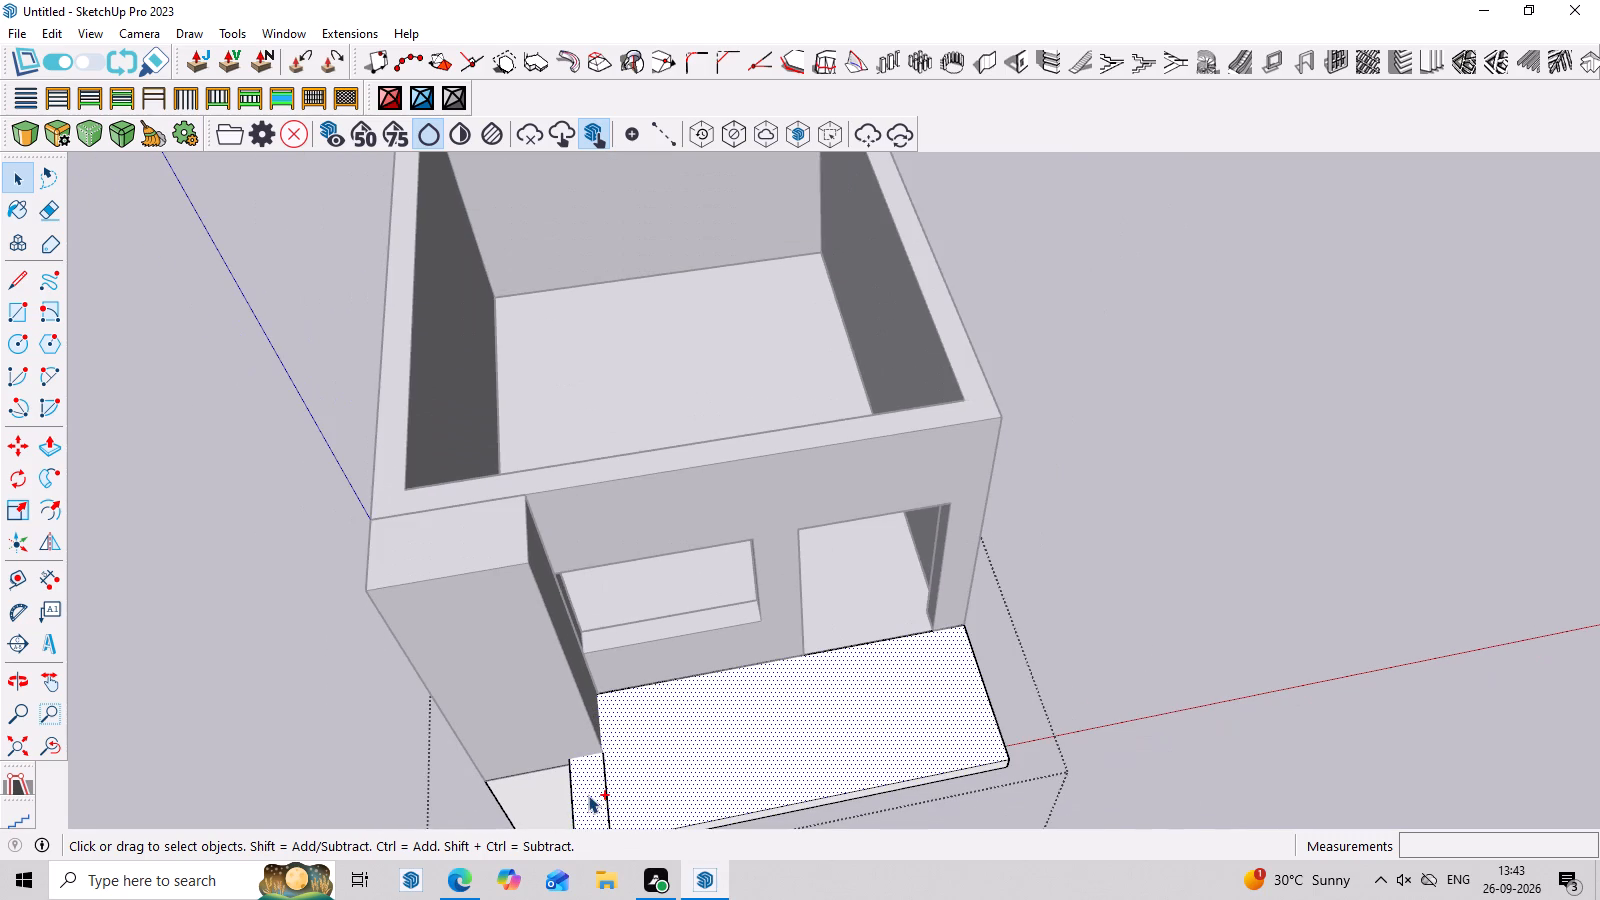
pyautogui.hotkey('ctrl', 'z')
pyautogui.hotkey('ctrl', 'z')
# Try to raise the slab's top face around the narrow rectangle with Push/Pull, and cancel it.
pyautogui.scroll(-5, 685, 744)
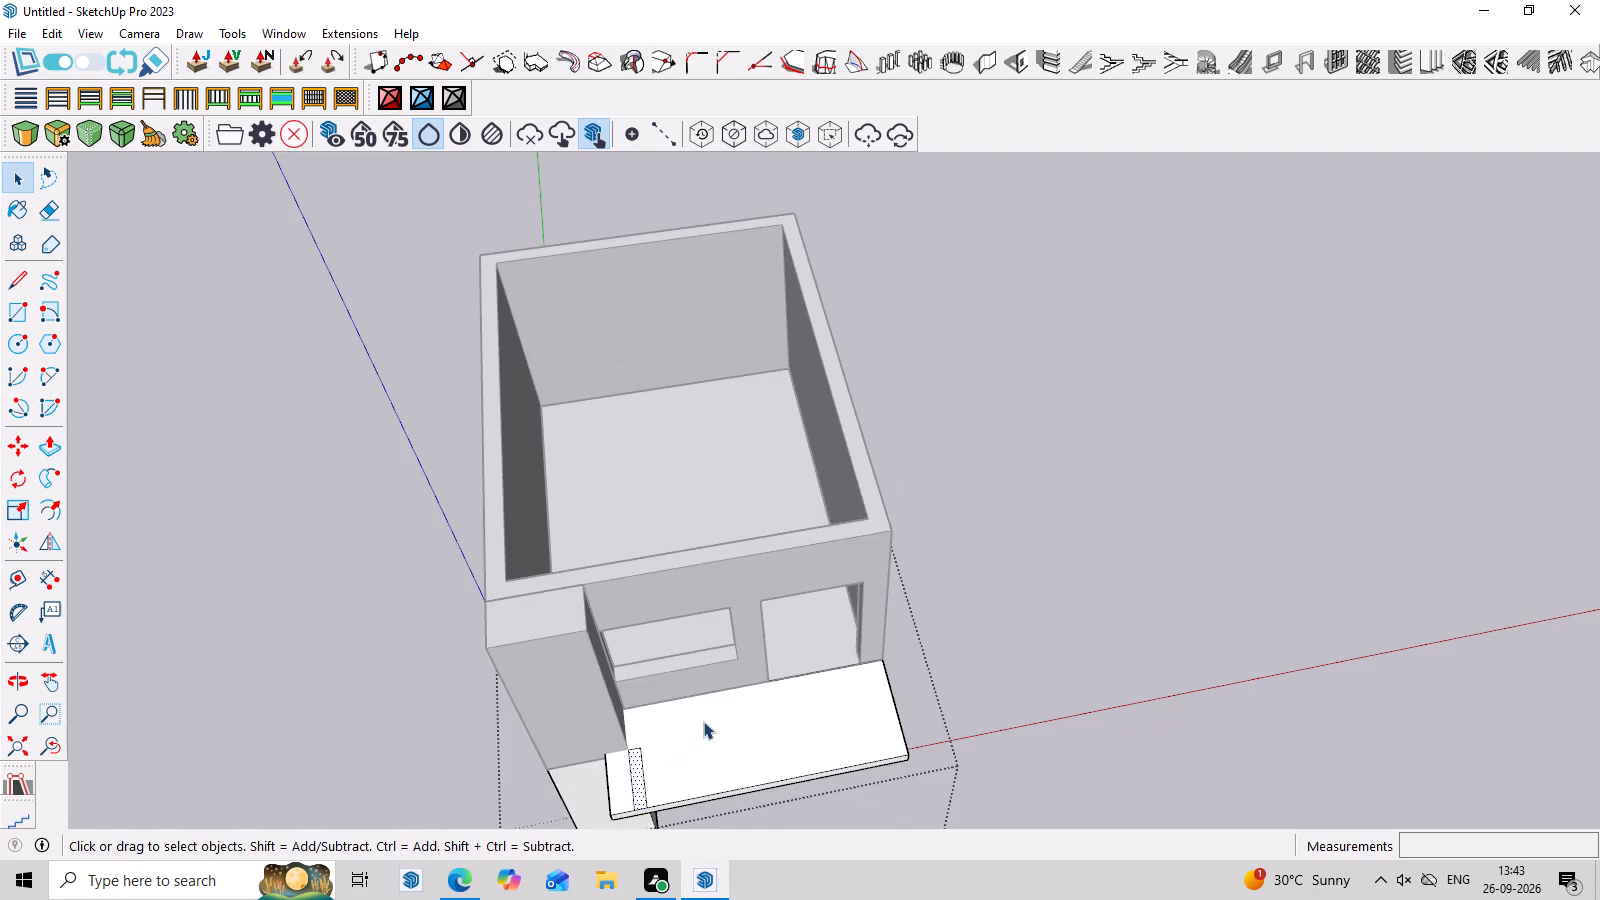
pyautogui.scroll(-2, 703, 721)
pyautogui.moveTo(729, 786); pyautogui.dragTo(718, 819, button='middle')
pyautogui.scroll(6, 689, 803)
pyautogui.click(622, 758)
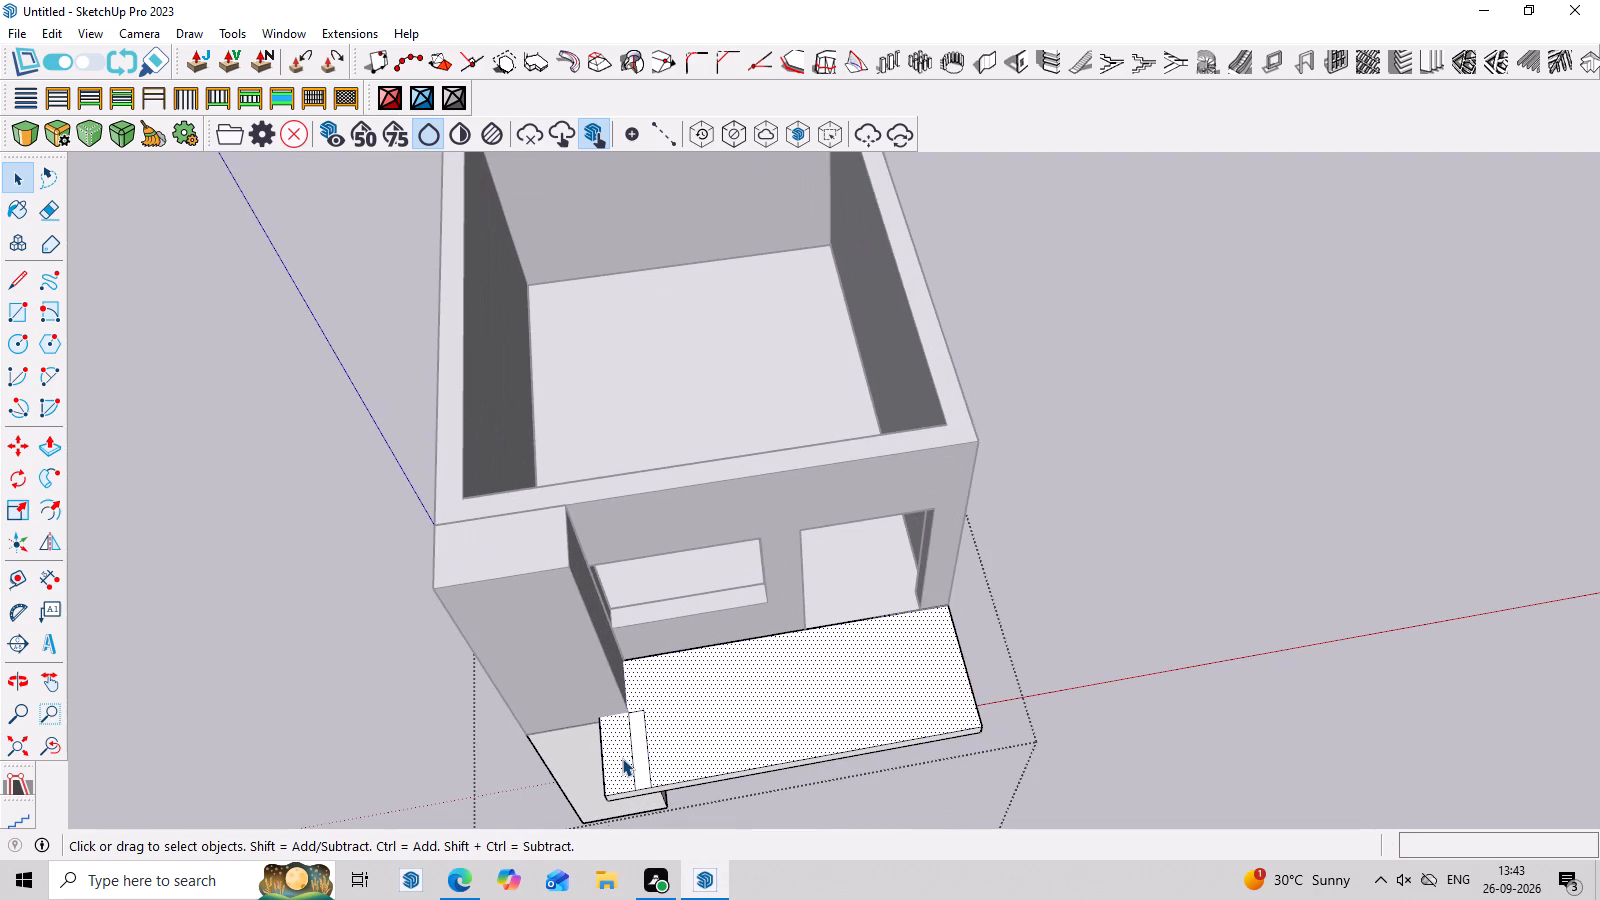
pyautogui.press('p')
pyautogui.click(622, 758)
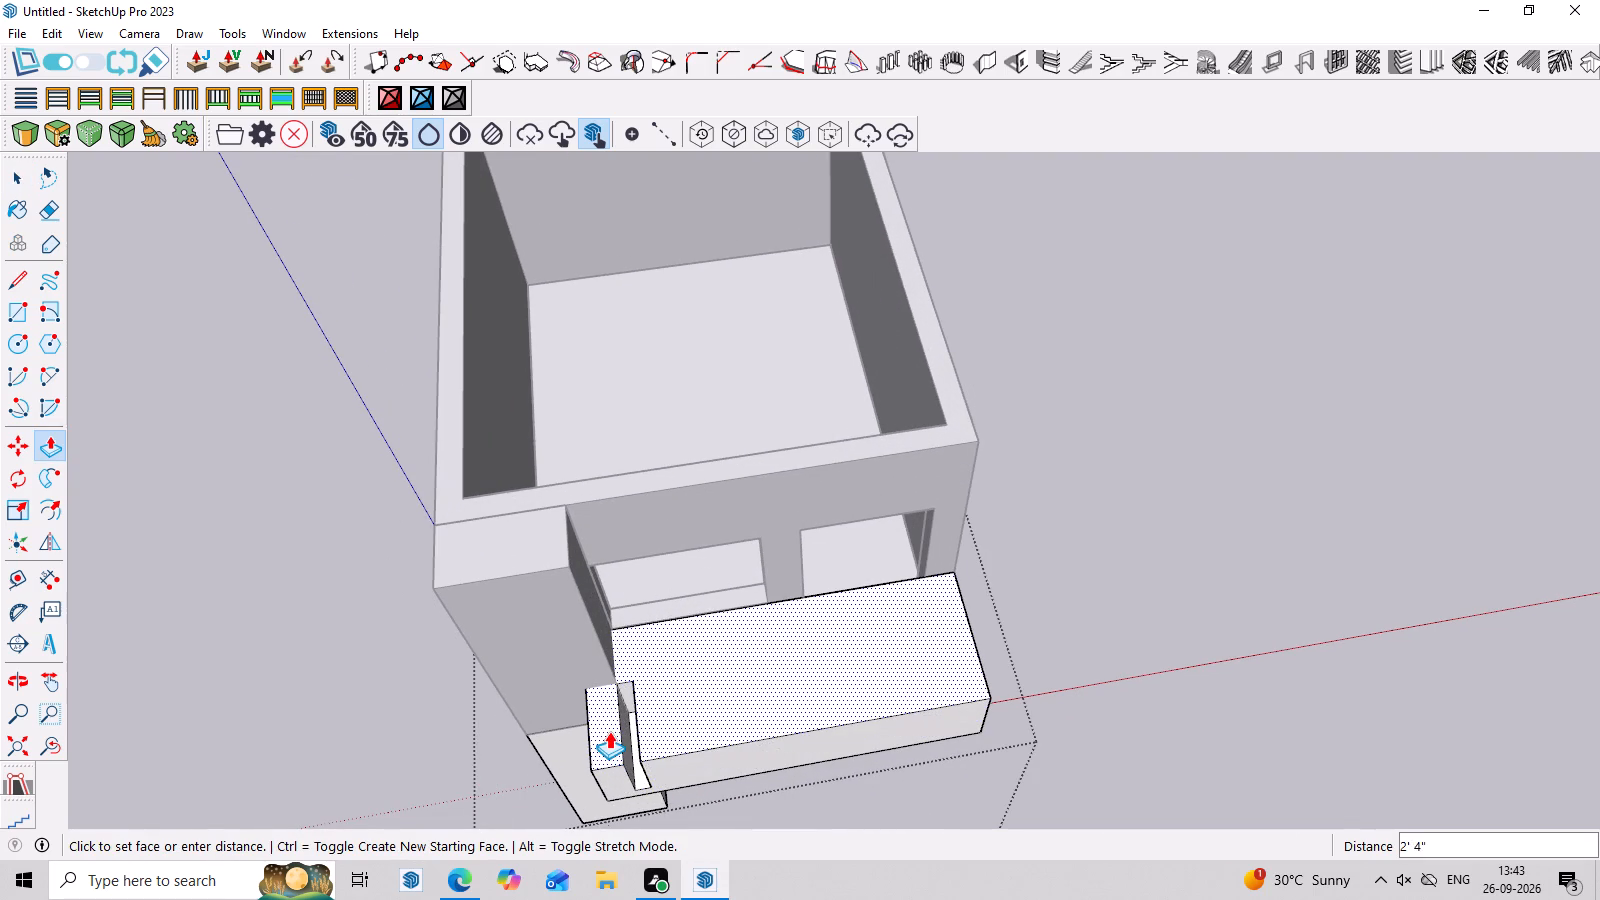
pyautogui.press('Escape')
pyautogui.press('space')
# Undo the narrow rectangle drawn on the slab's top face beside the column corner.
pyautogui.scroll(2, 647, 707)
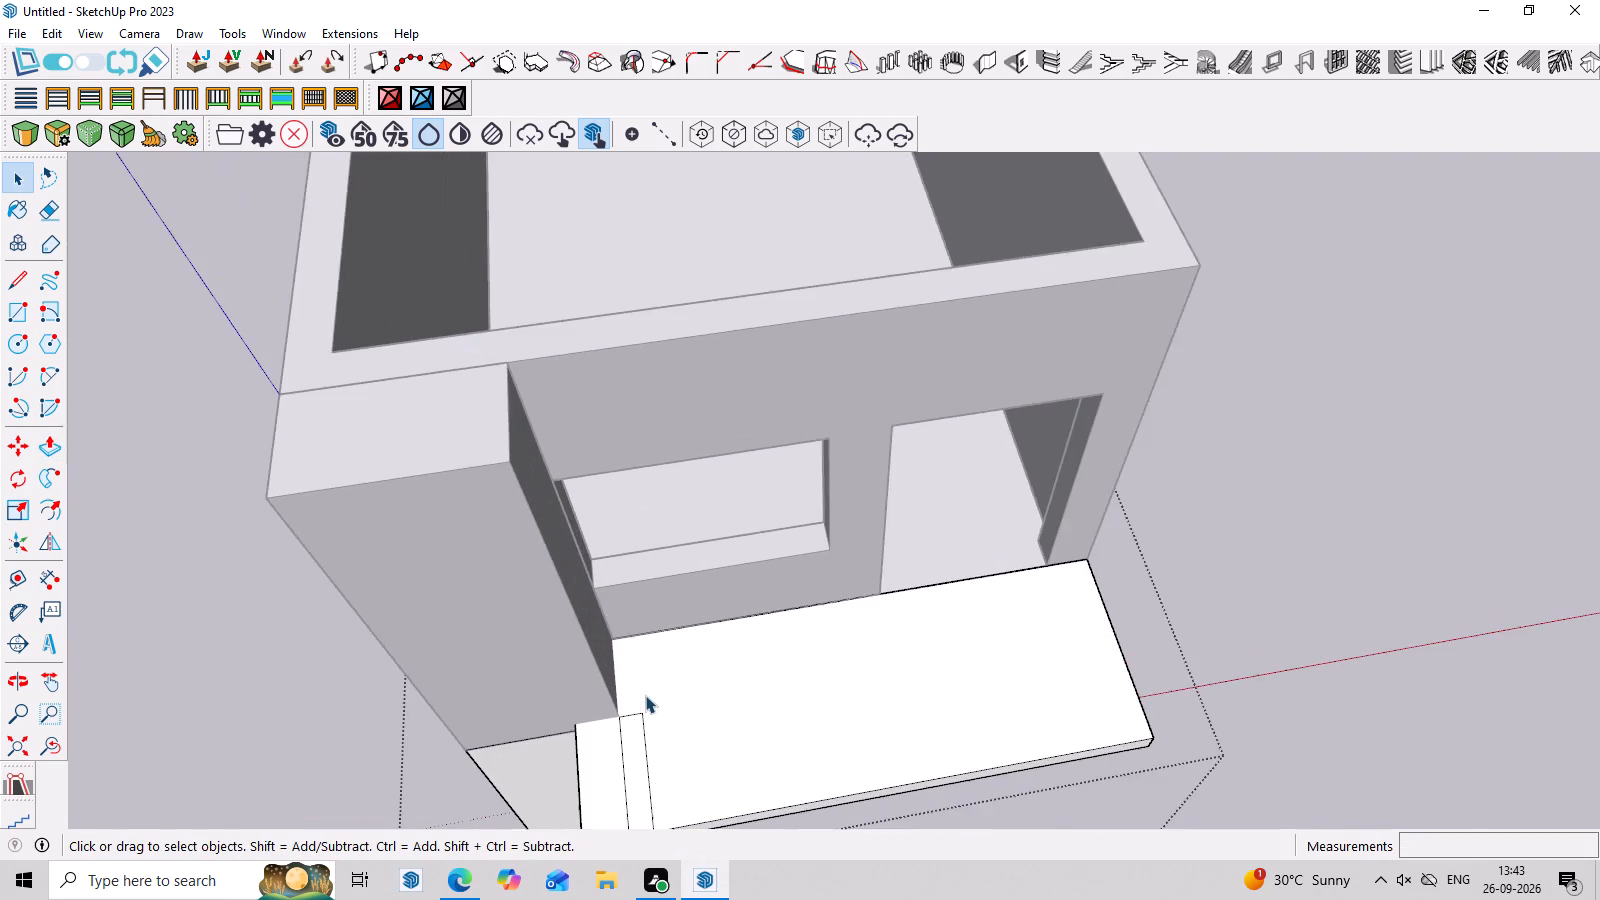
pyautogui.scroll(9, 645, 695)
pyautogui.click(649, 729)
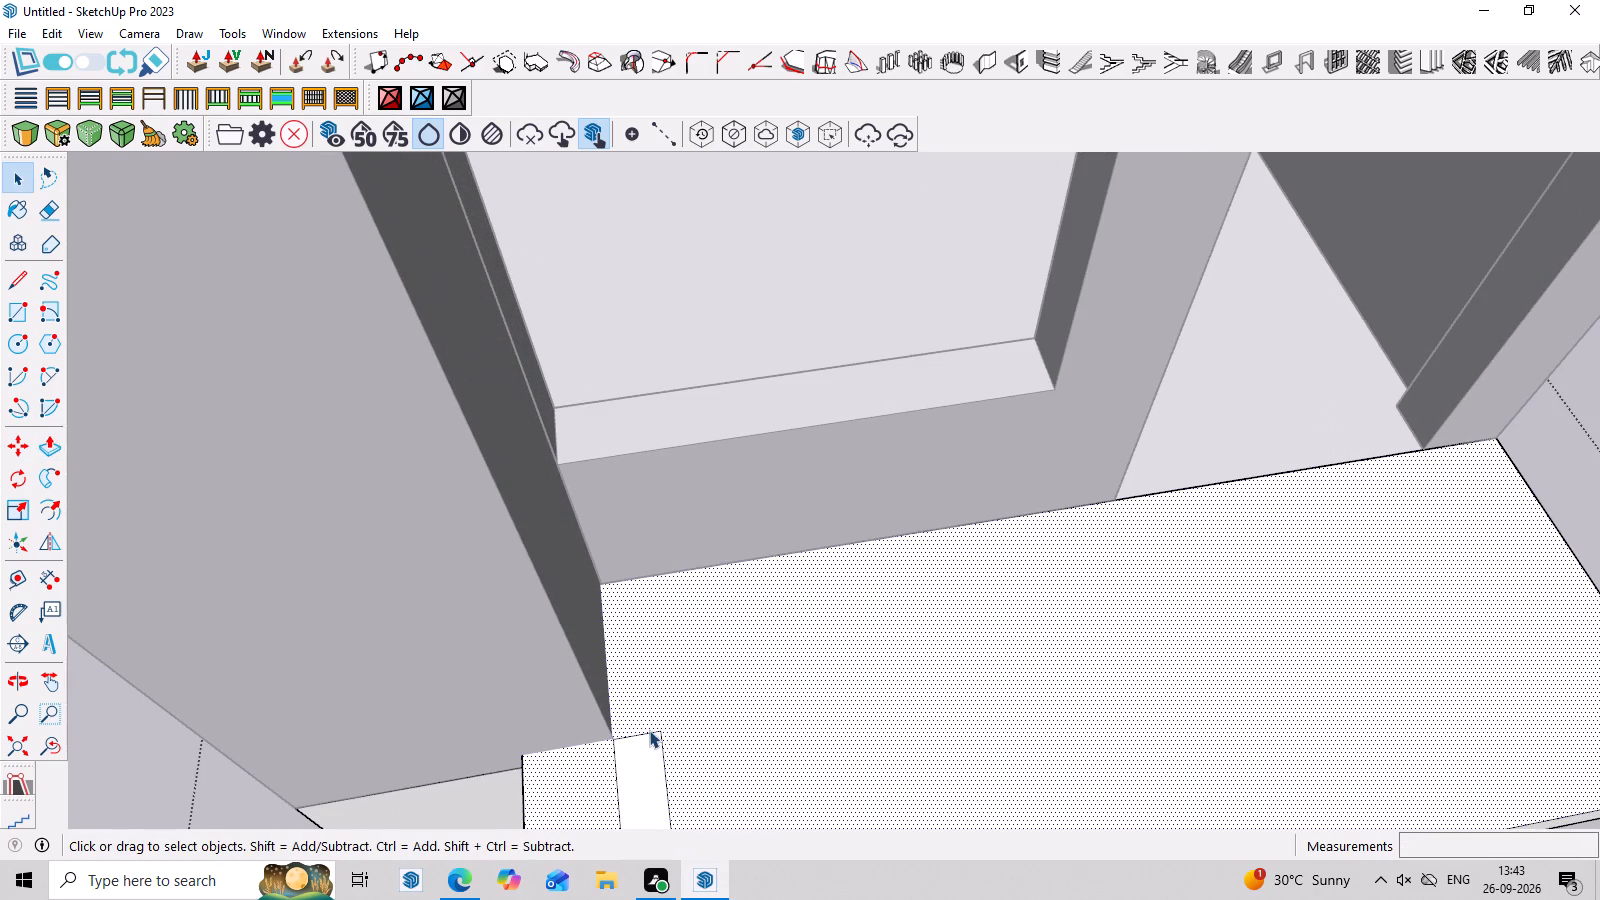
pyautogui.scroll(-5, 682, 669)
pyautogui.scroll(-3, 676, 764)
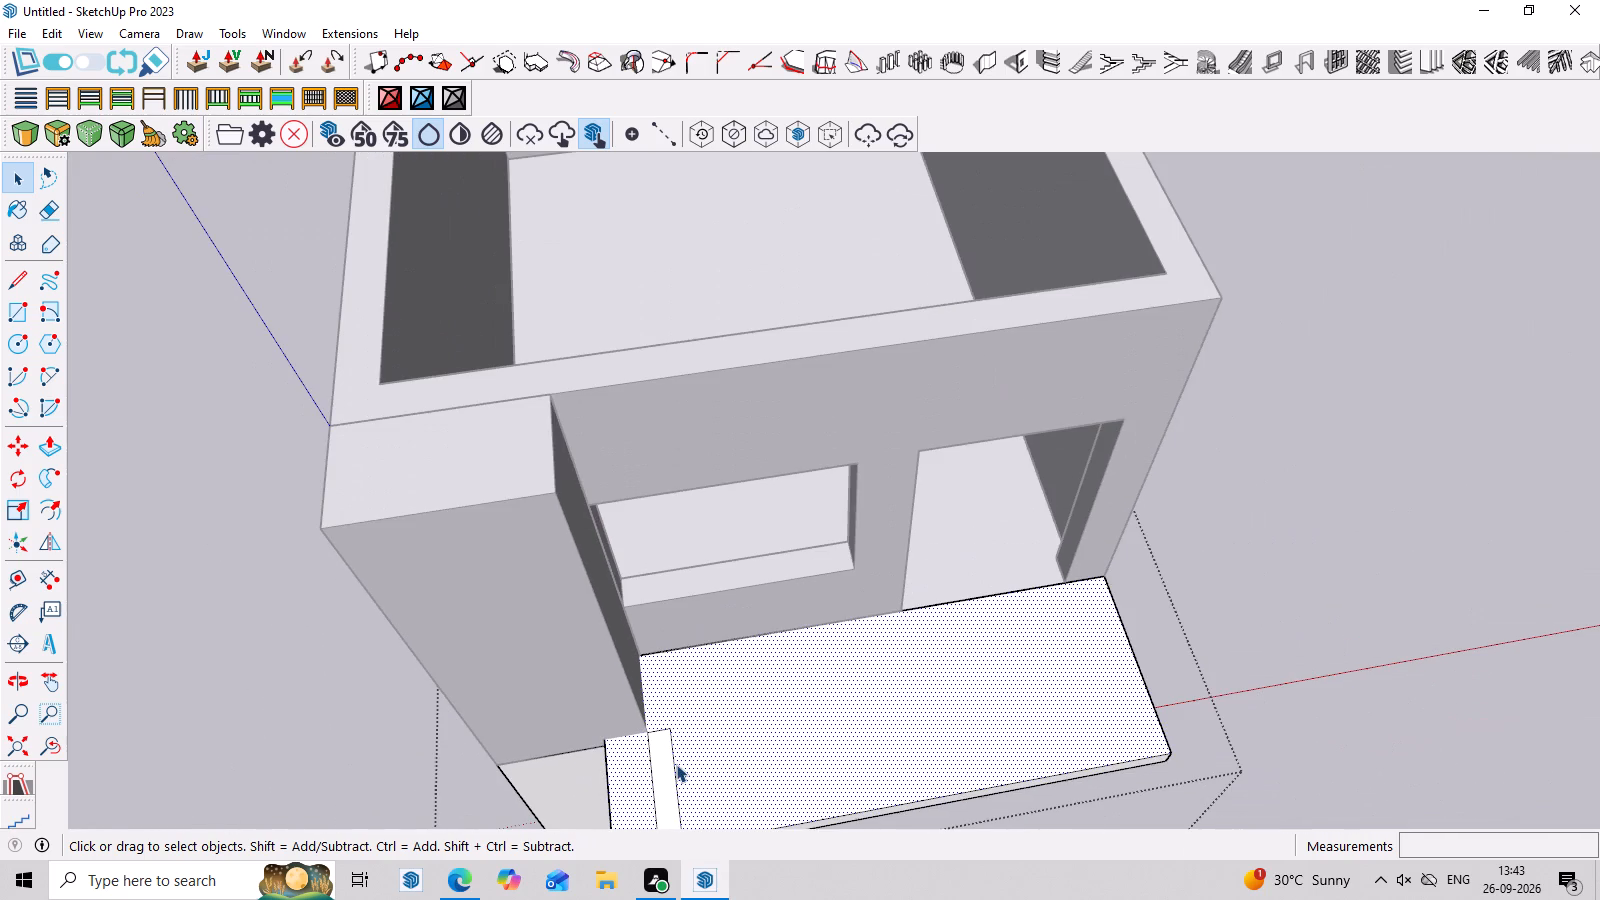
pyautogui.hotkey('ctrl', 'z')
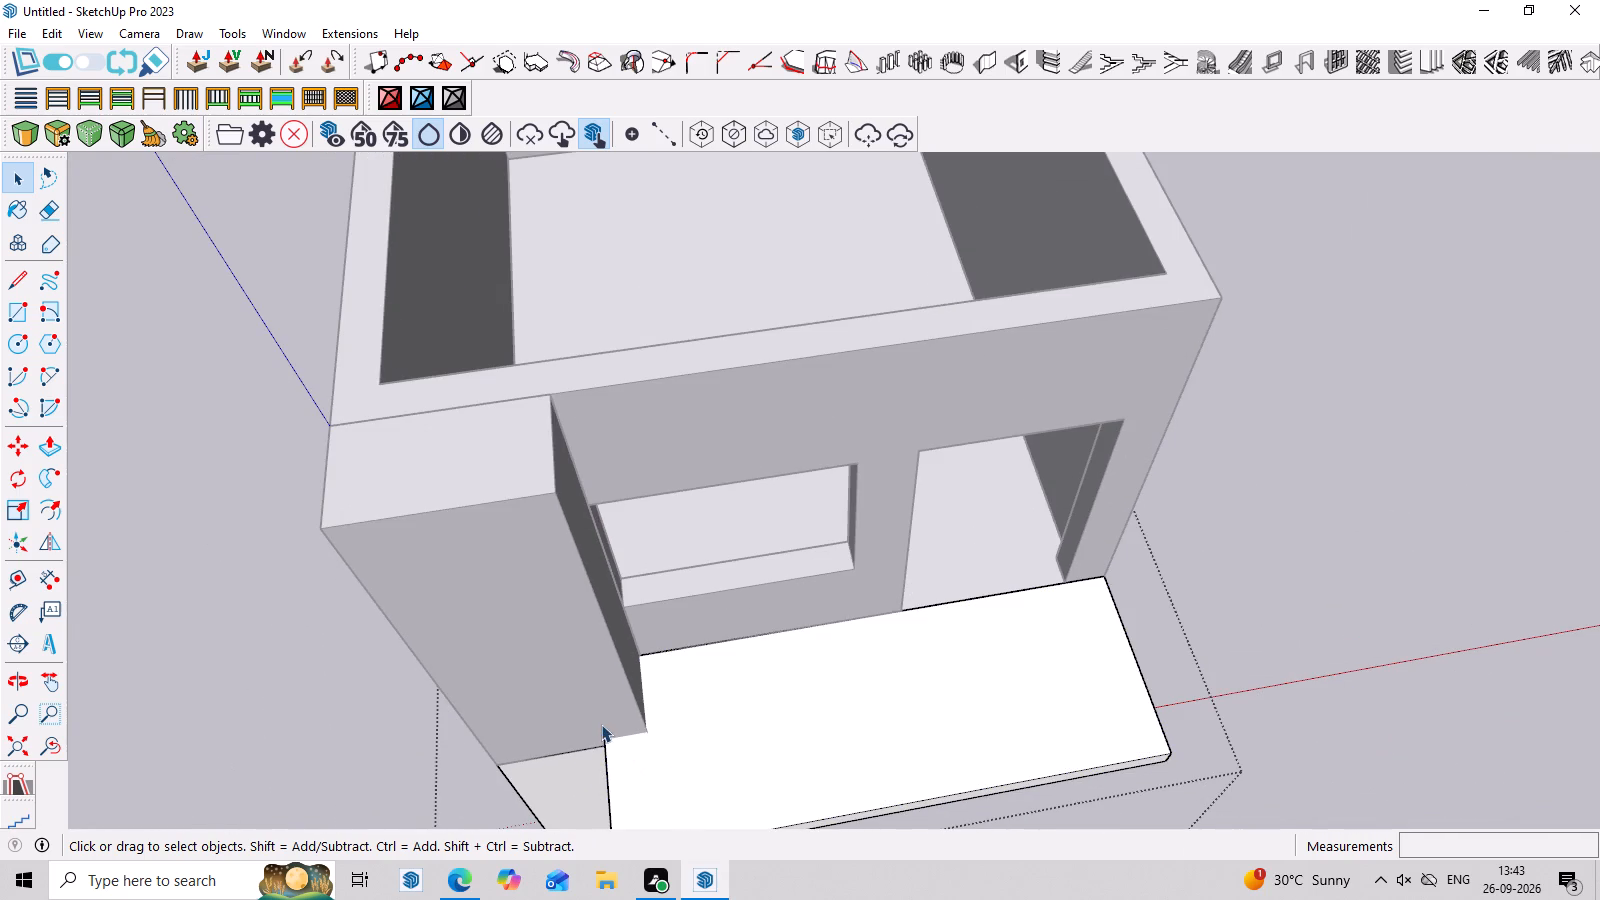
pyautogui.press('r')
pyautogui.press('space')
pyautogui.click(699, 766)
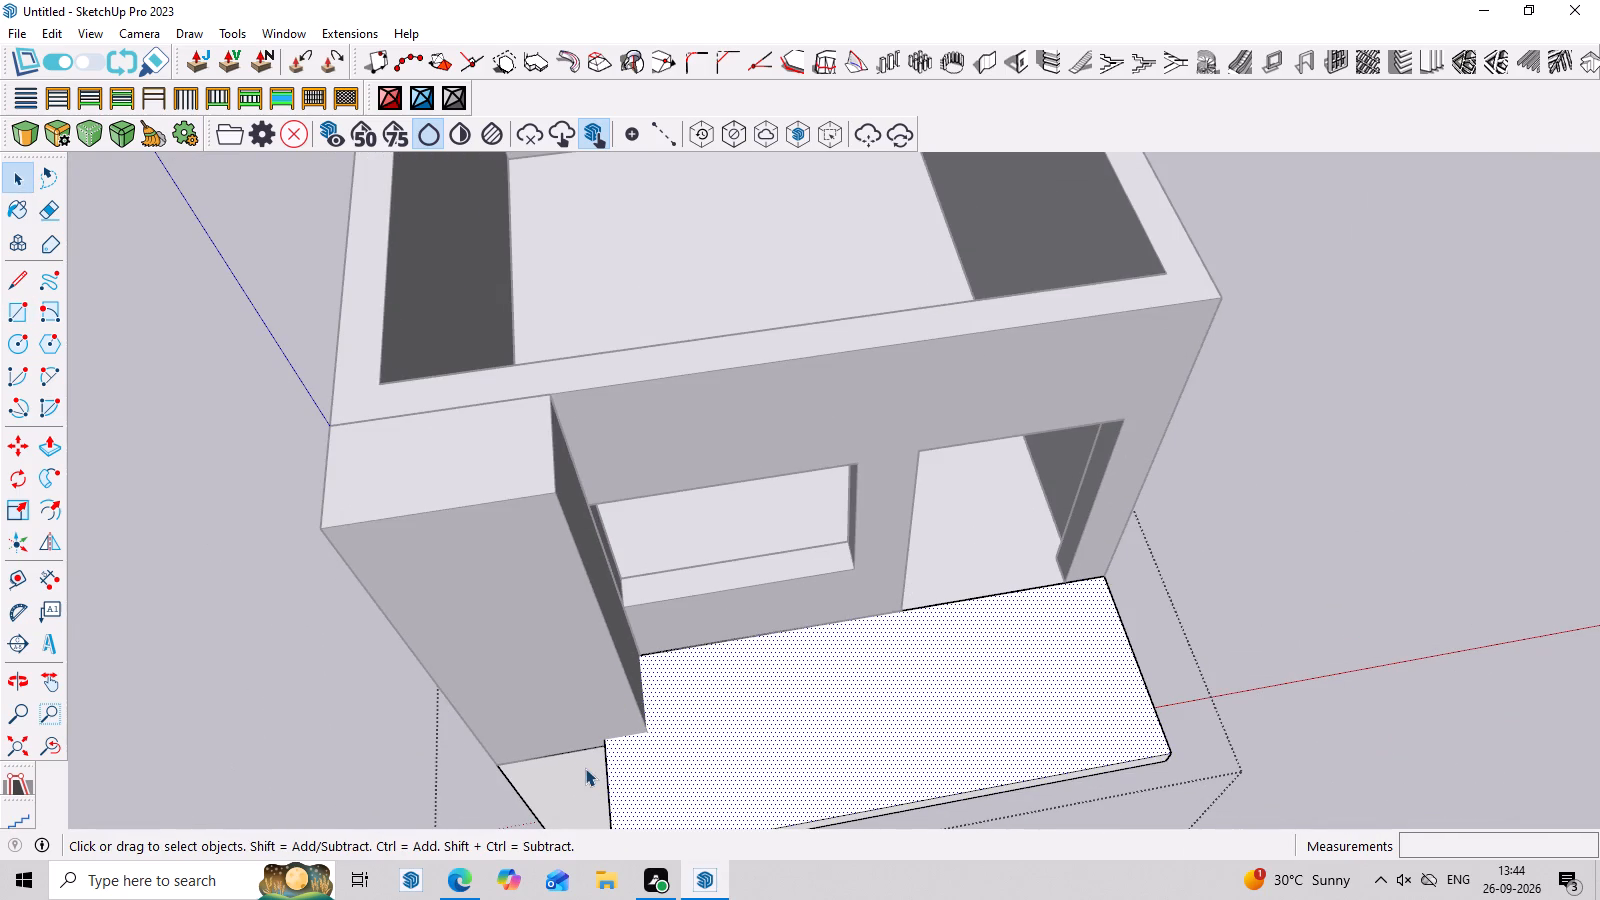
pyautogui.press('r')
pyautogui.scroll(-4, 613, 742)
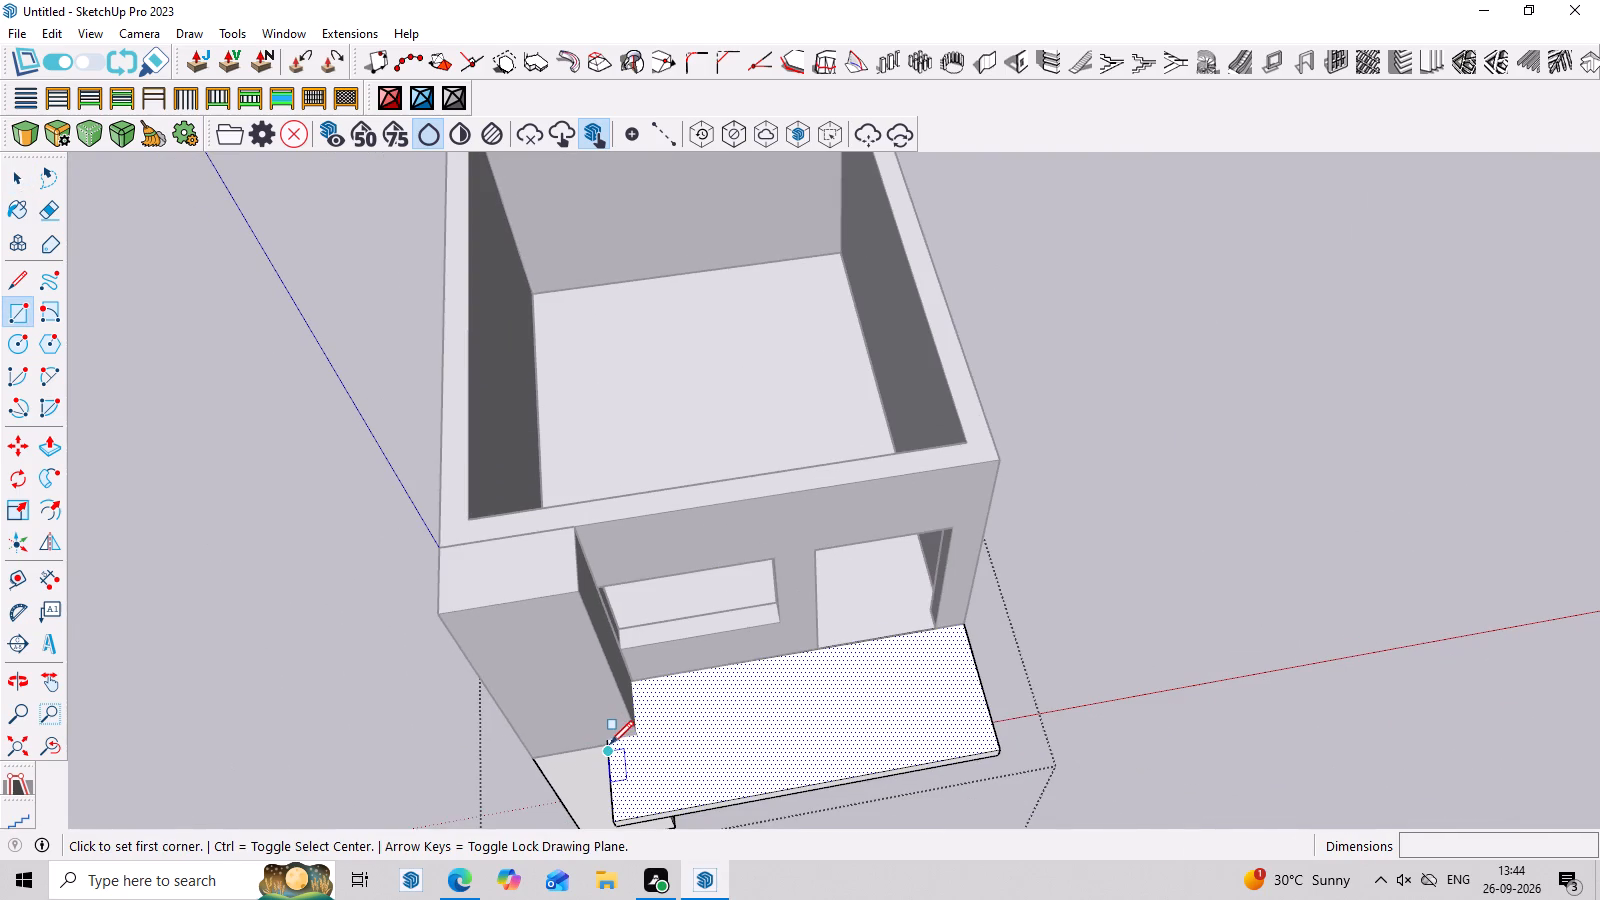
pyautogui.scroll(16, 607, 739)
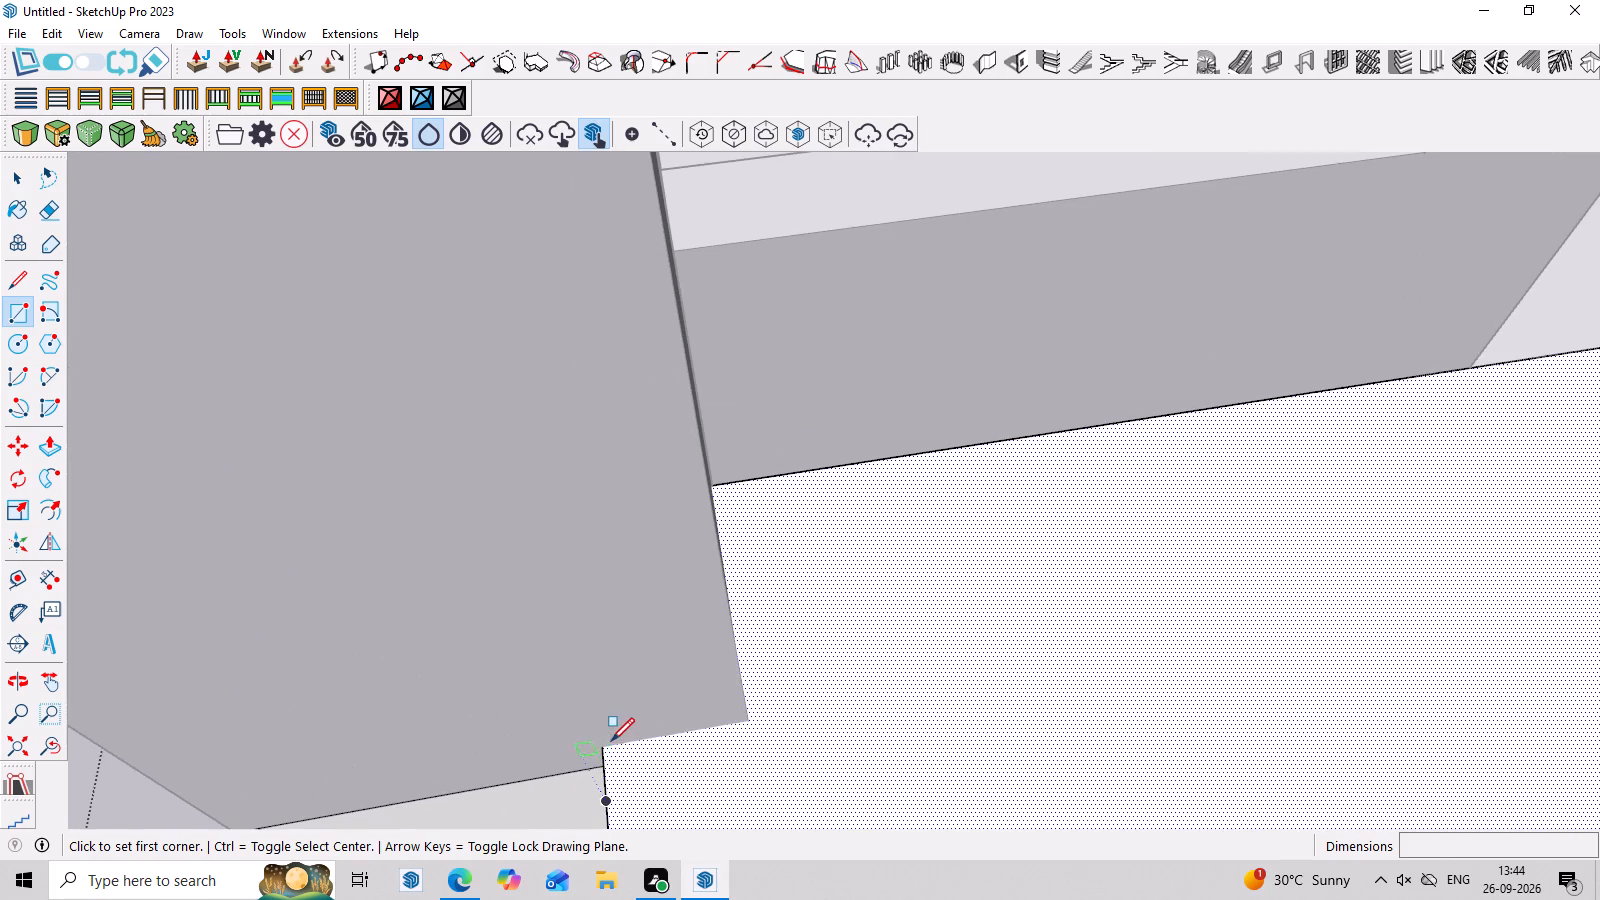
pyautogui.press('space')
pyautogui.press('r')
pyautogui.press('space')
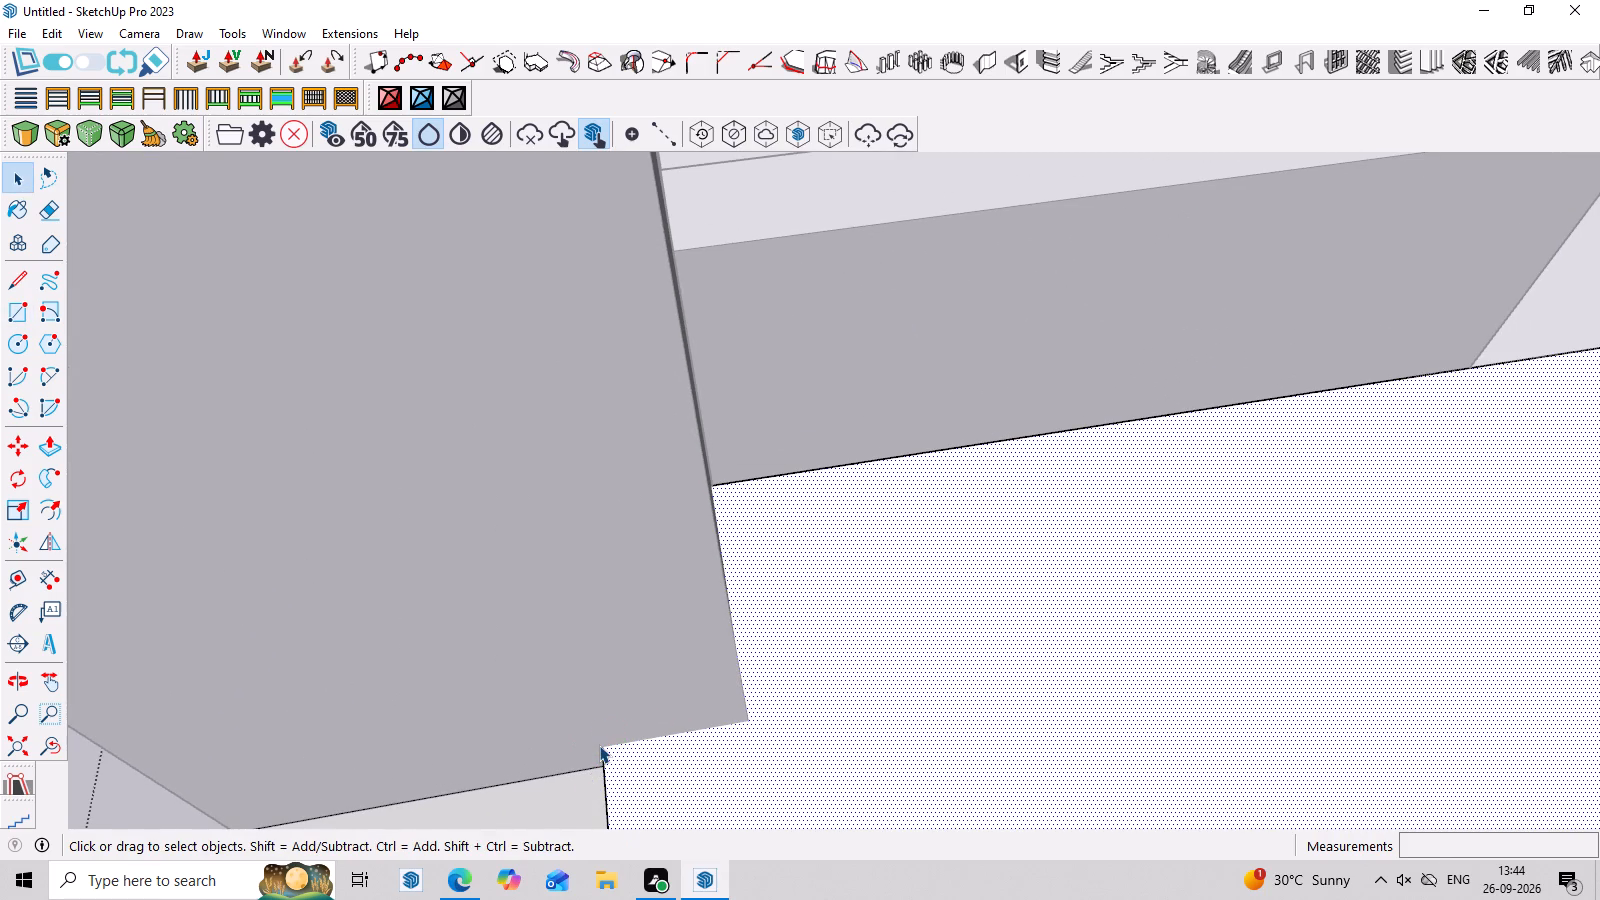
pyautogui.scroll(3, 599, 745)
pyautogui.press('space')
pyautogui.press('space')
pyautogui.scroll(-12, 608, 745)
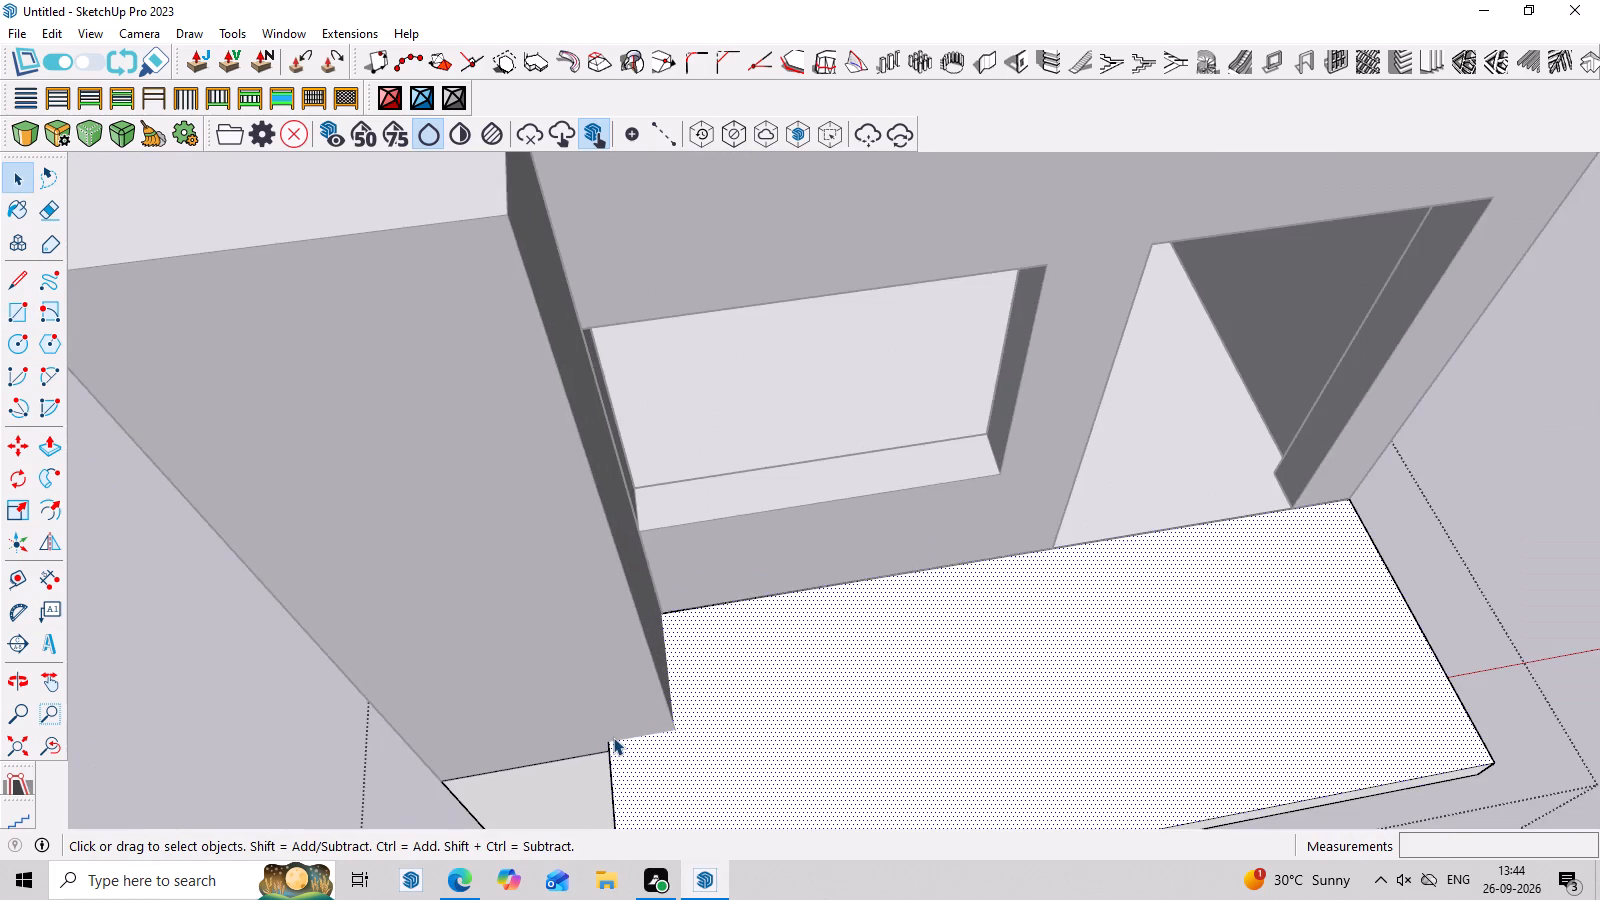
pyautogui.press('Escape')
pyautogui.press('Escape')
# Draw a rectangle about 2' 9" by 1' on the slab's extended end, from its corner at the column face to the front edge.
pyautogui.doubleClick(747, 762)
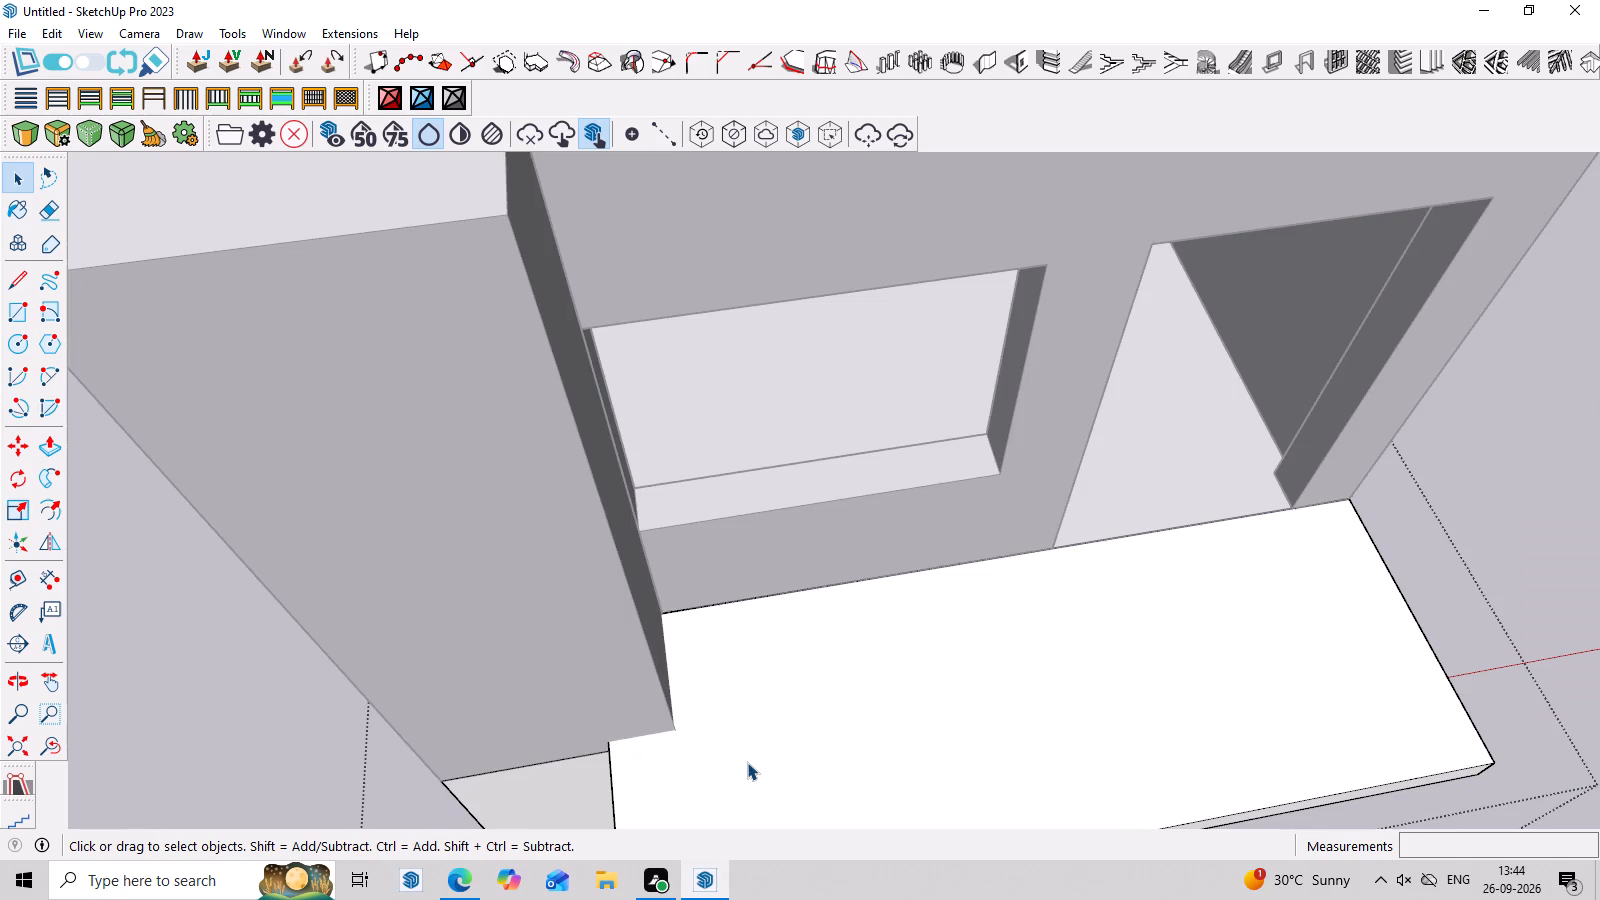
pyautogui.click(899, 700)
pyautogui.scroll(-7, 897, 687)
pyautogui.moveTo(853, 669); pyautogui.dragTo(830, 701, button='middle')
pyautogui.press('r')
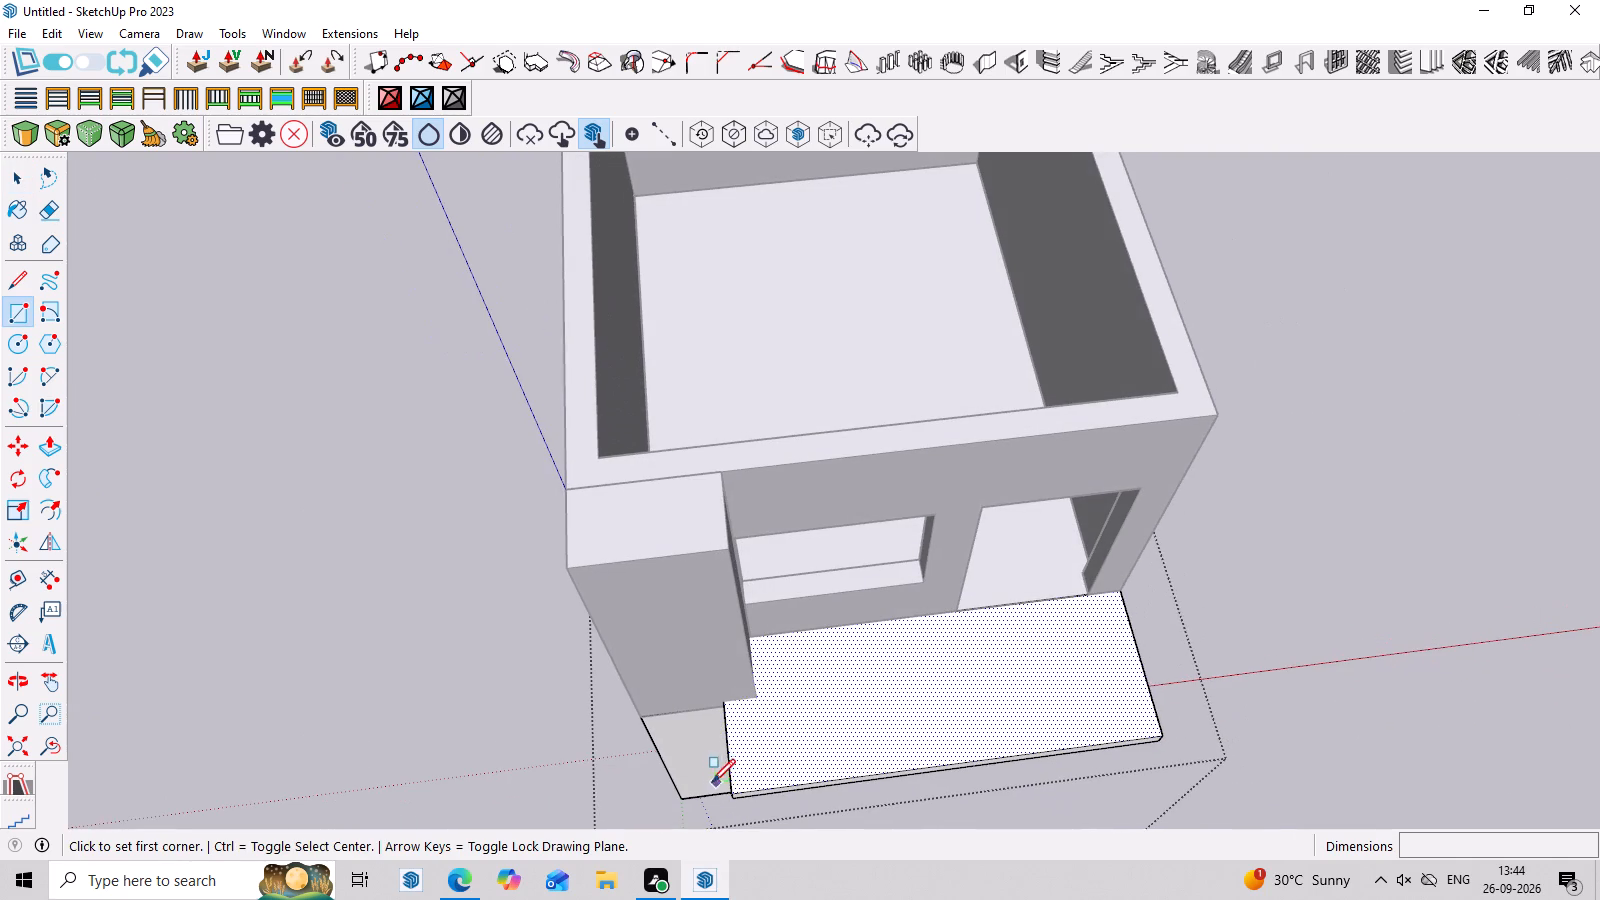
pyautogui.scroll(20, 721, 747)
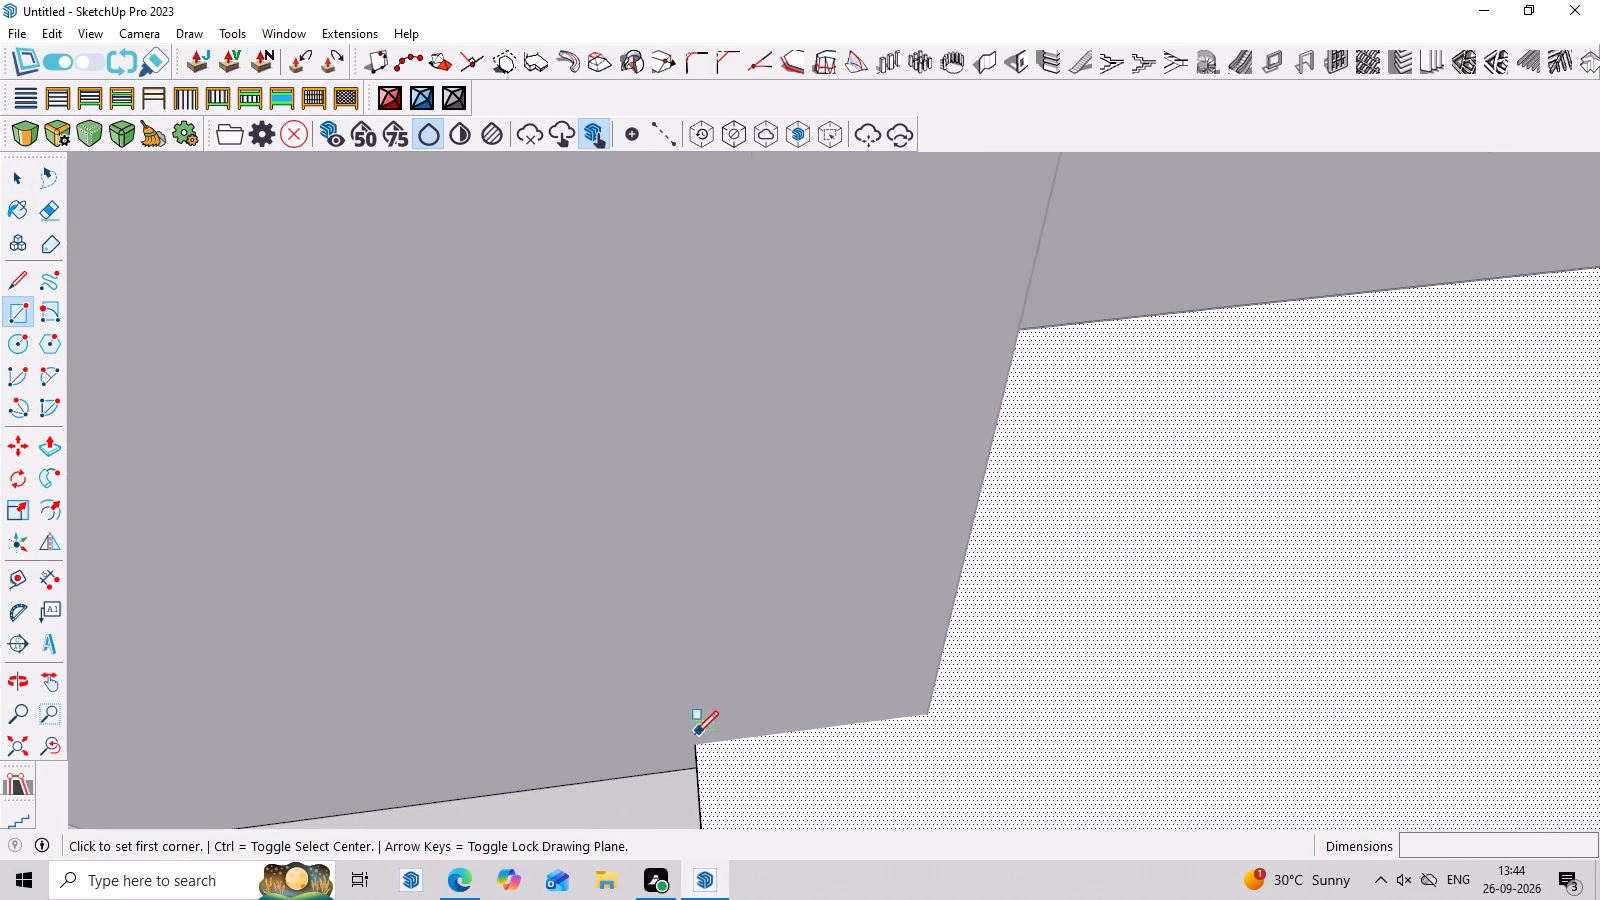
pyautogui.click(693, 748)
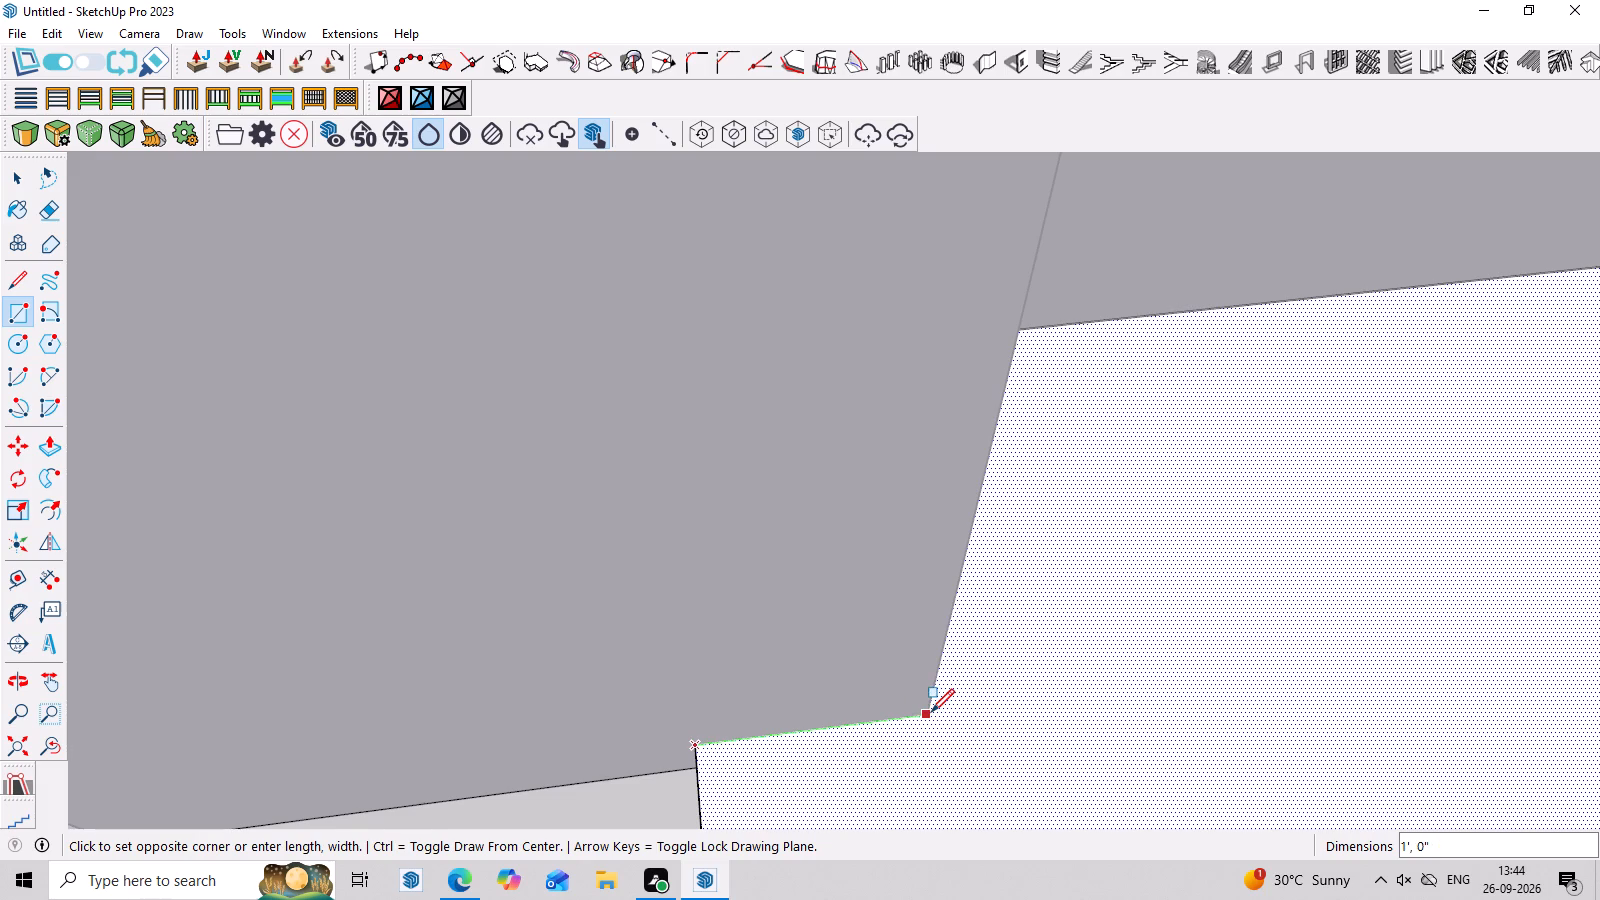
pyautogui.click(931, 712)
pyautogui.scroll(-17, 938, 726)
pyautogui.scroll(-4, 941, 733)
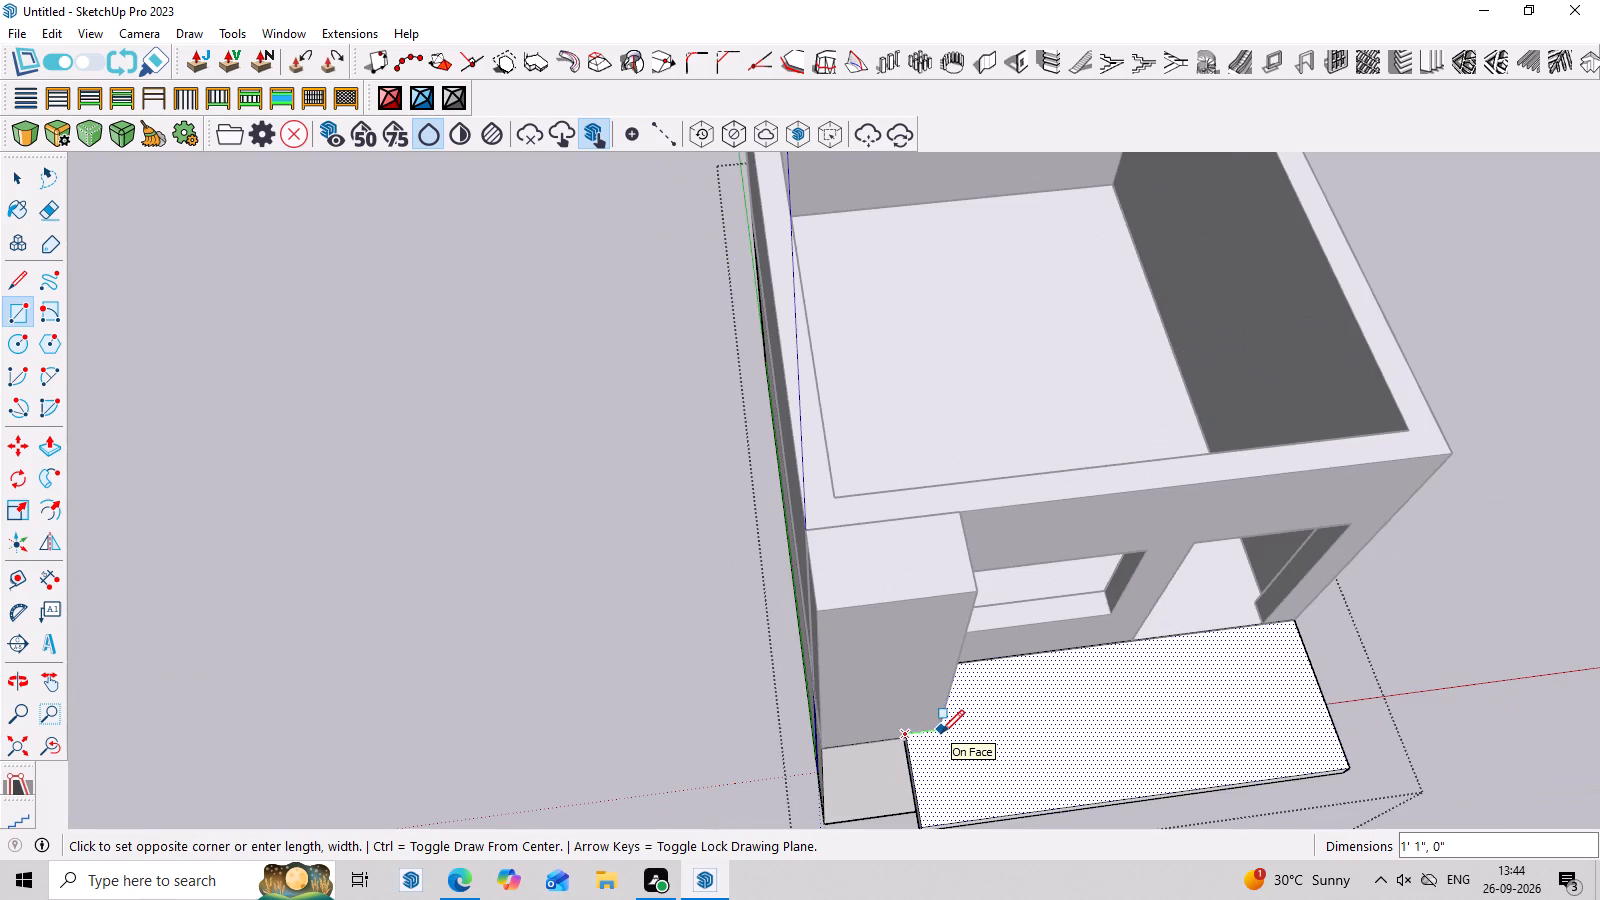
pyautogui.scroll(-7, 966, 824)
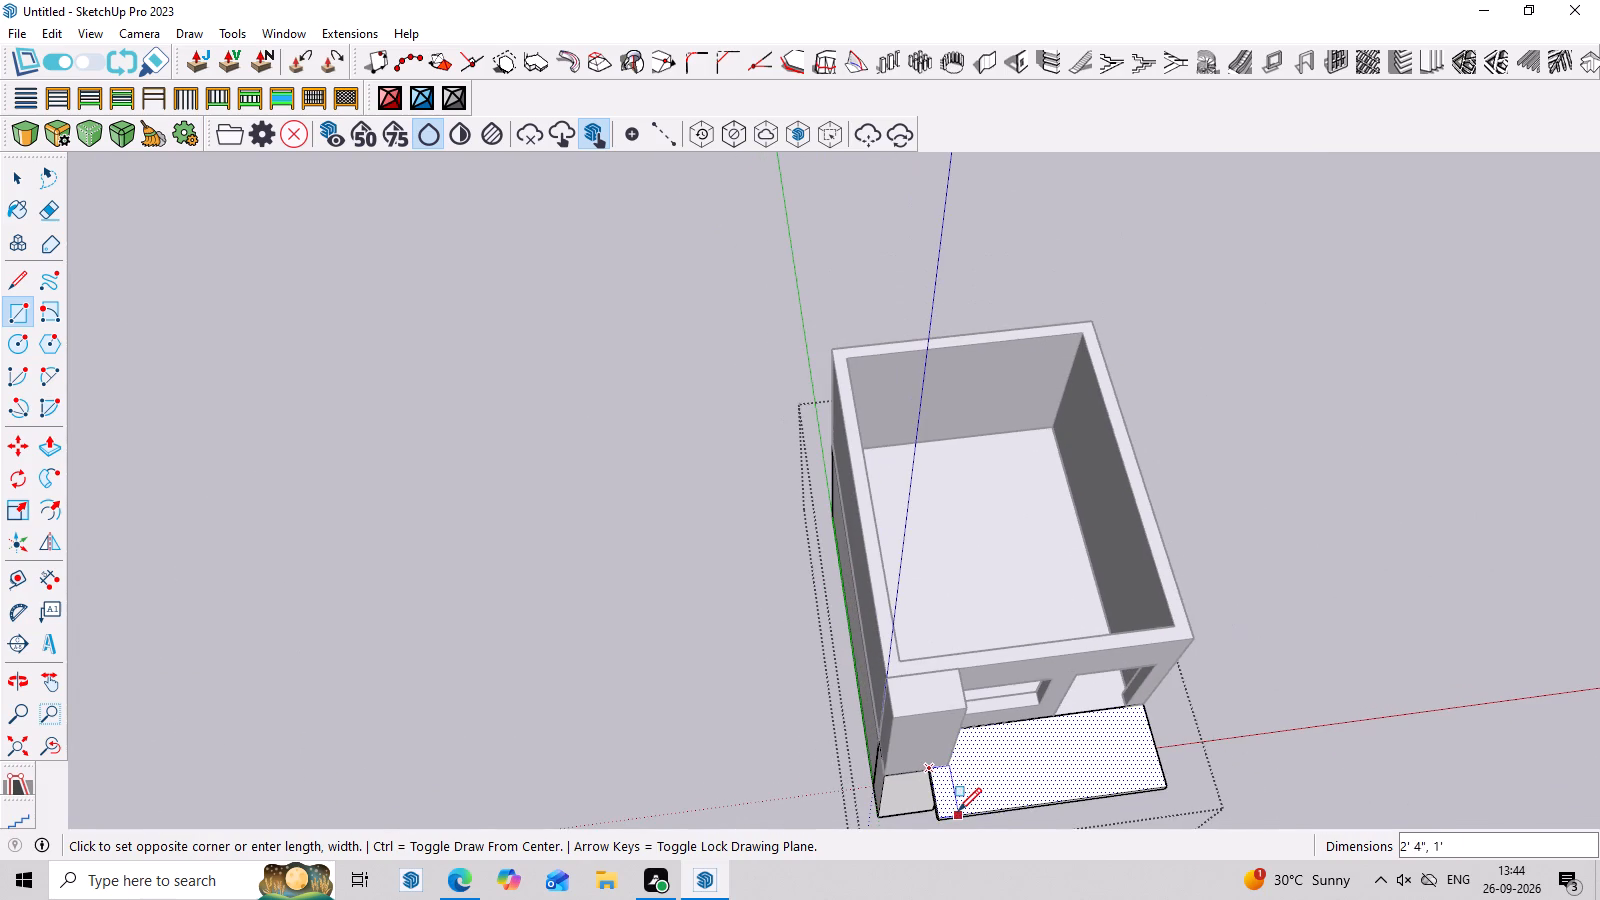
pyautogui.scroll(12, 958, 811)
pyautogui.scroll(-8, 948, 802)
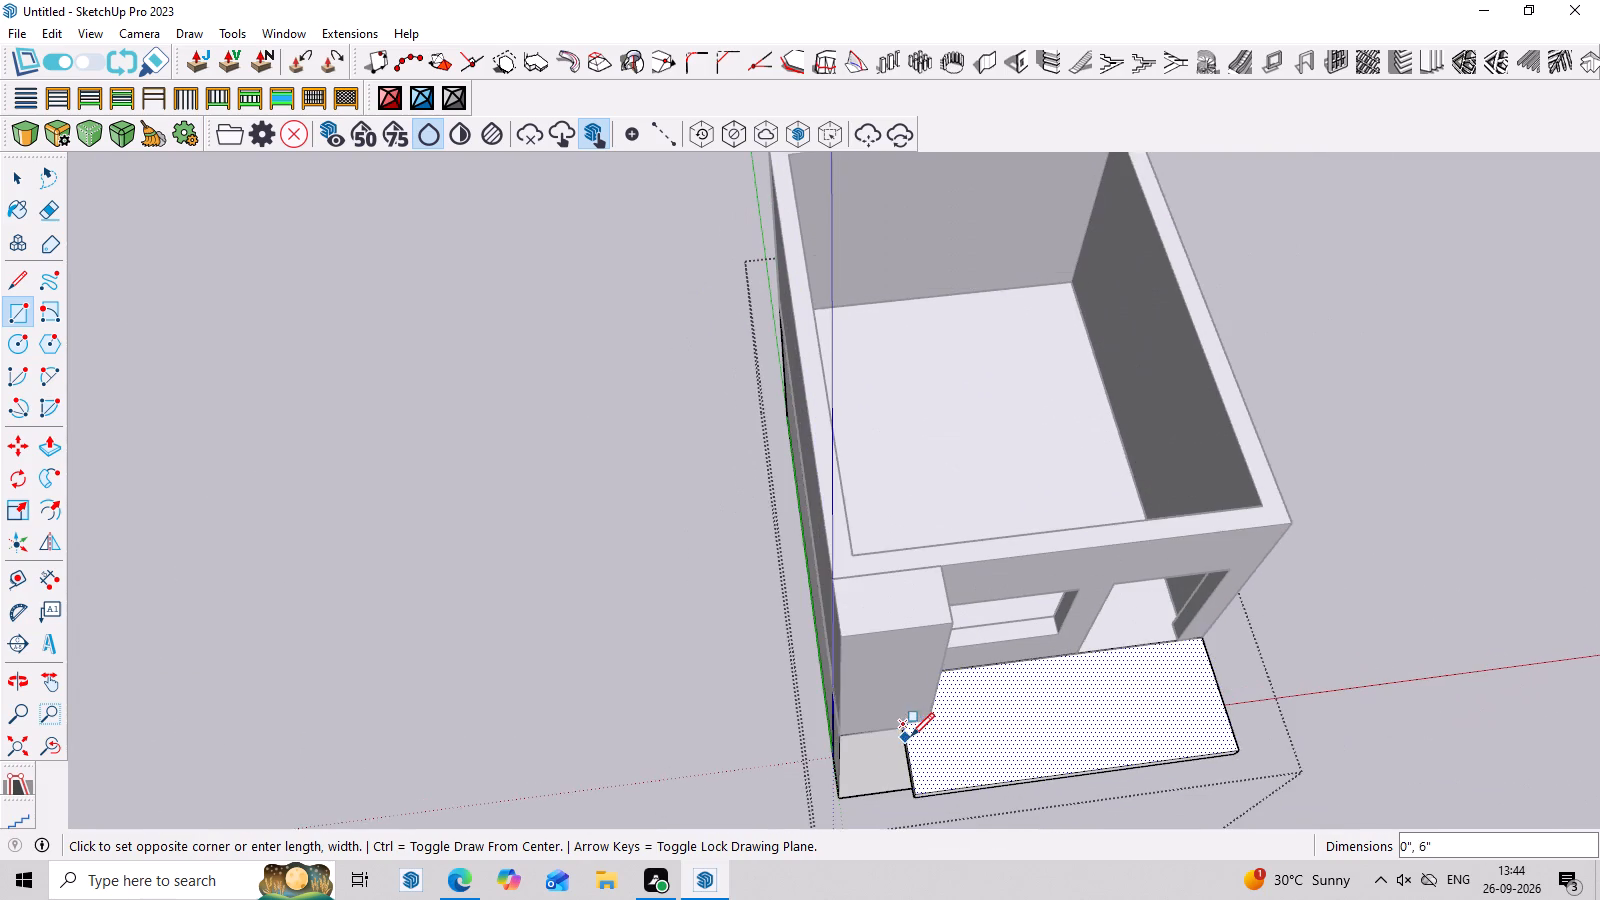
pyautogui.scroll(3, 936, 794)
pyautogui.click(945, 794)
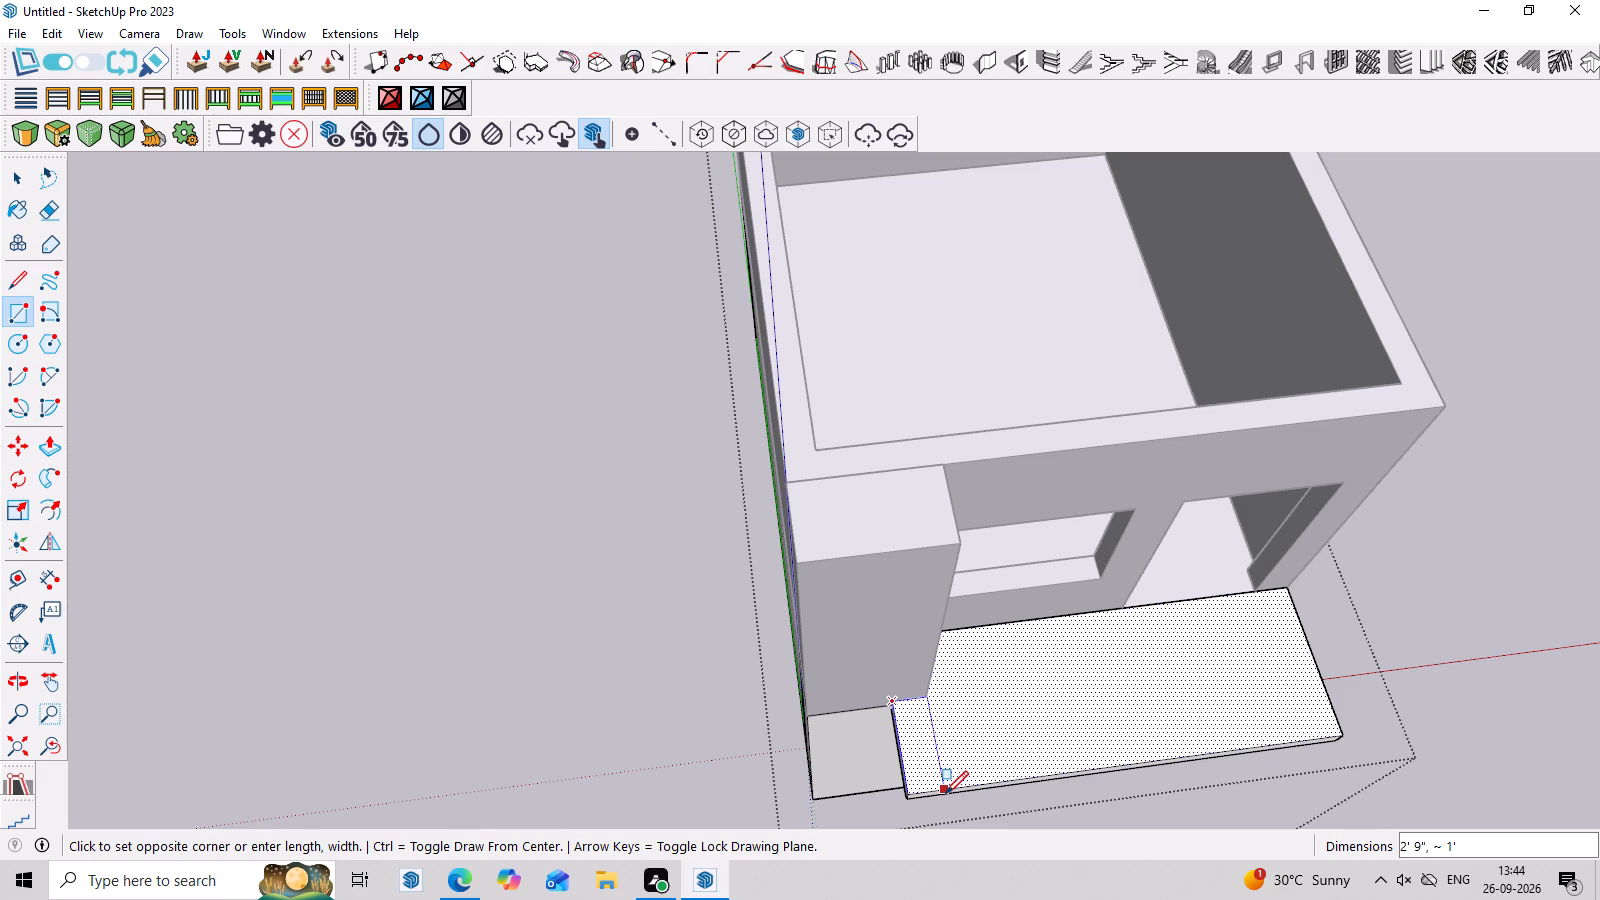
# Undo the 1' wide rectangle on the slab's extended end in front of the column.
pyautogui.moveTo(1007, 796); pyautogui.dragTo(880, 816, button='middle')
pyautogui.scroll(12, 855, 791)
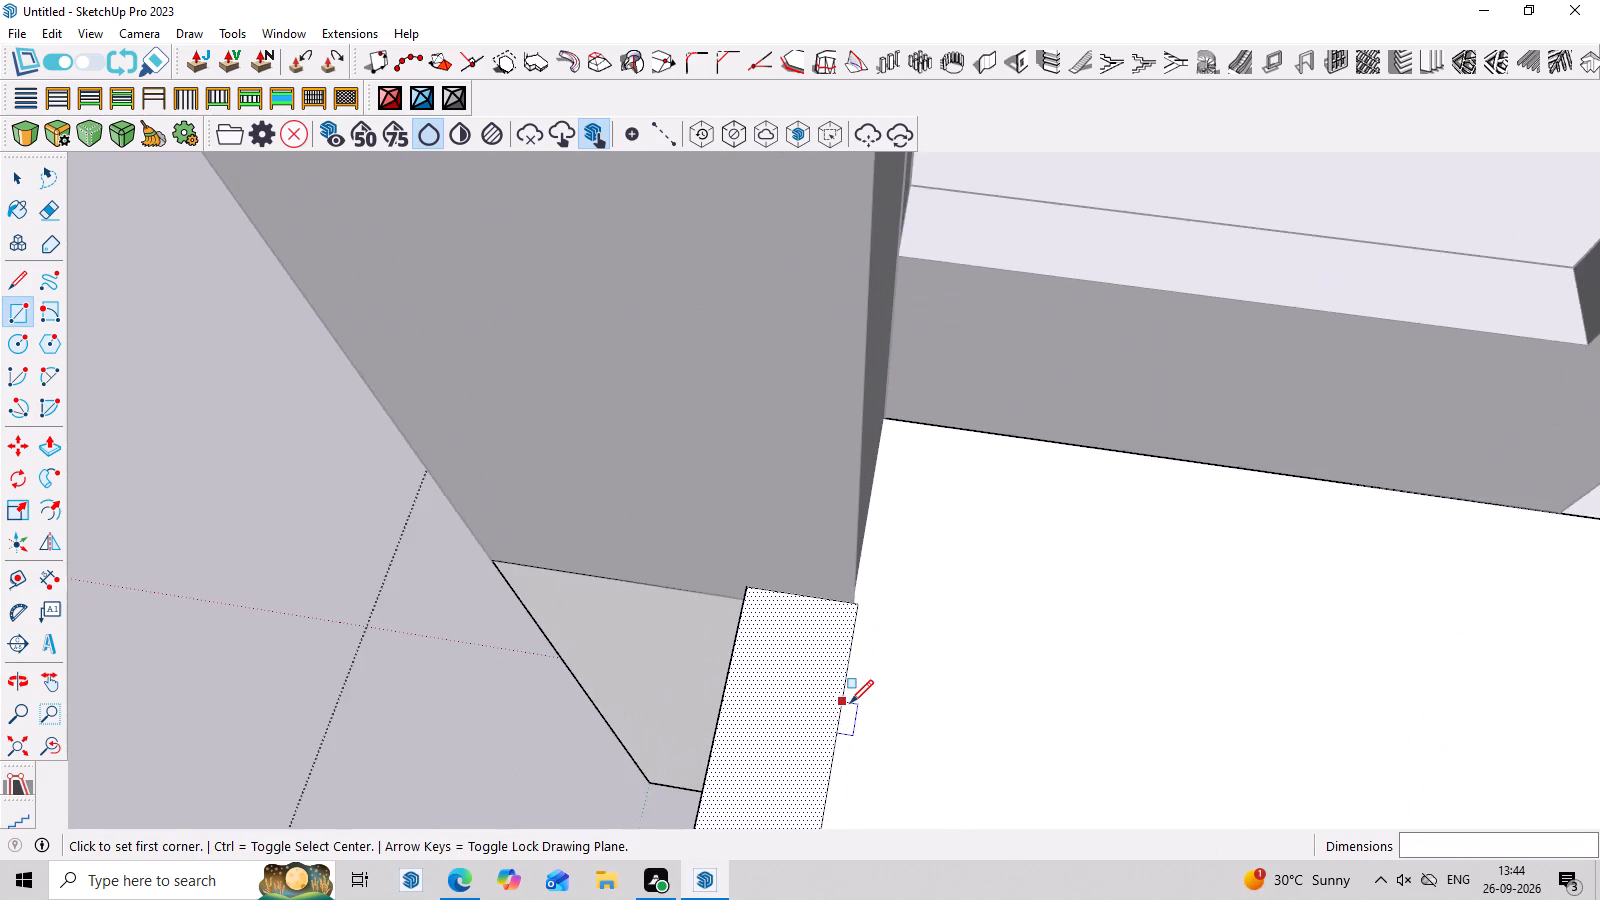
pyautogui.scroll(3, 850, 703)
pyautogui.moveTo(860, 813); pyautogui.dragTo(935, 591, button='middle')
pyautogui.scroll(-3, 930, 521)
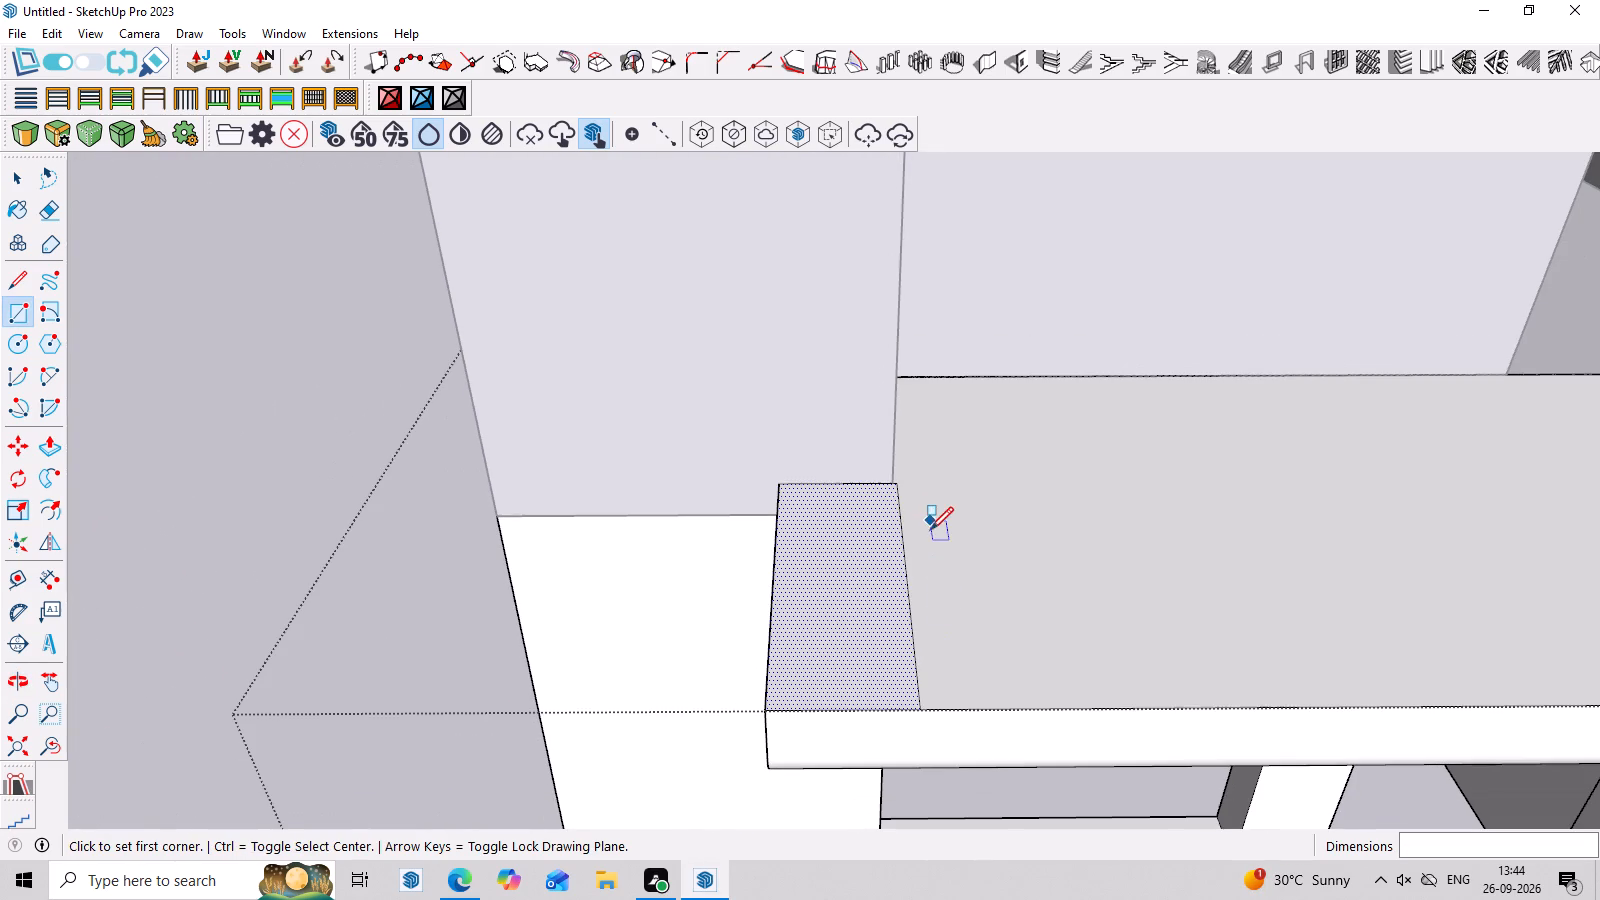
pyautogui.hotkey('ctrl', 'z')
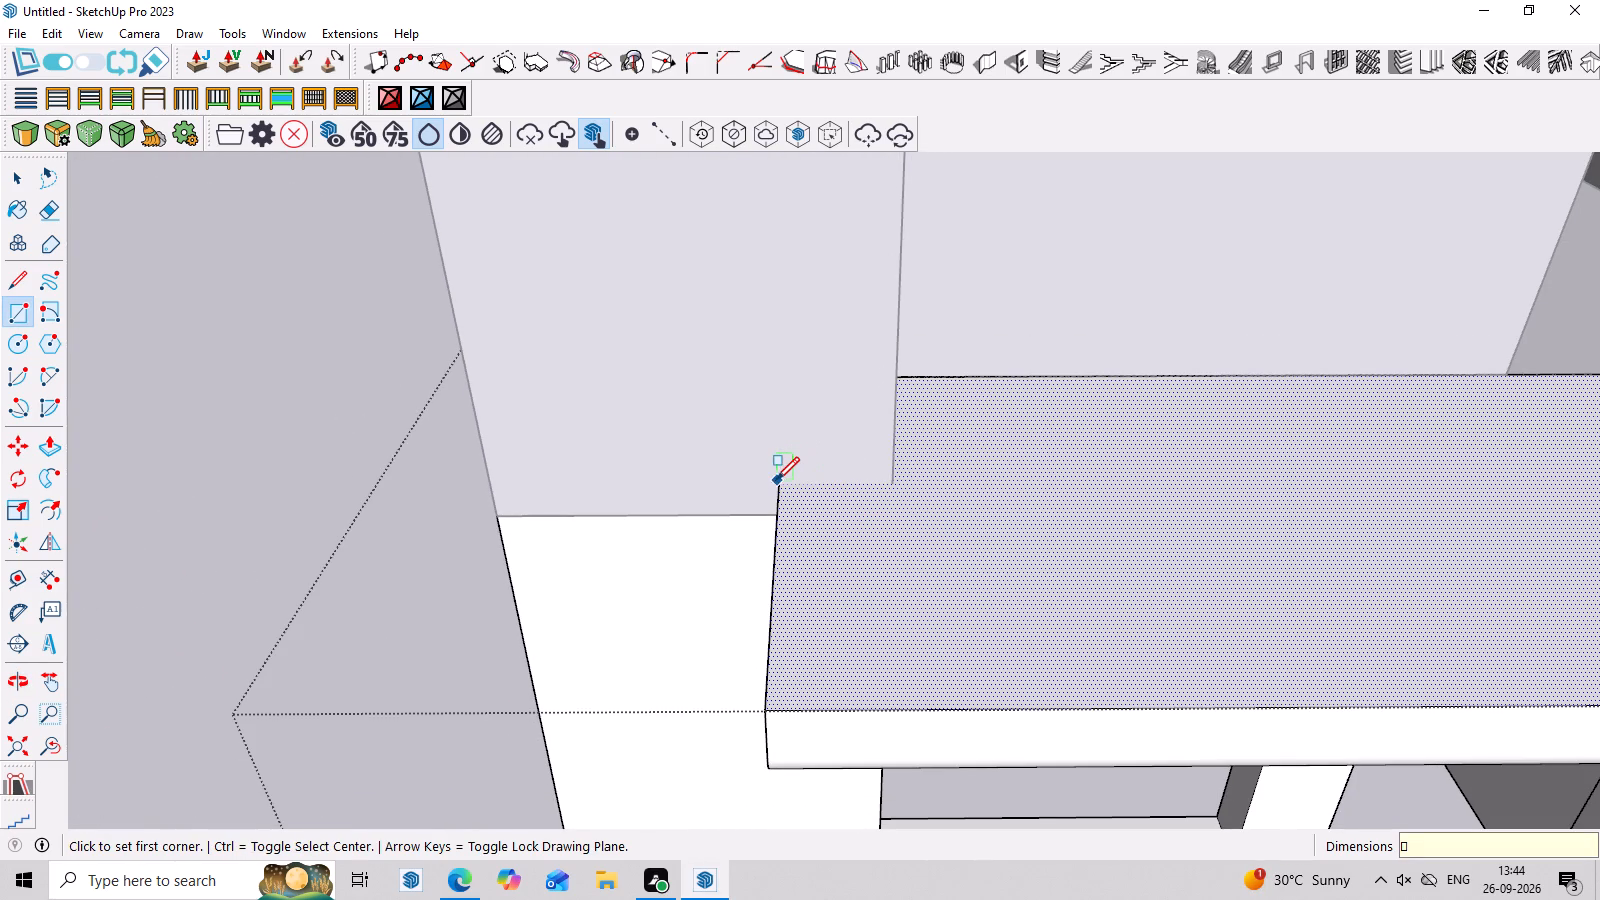
# Draw a rectangle about 1' by 2' 9" on the slab's extended end, from its back corner at the column to the front edge.
pyautogui.click(779, 482)
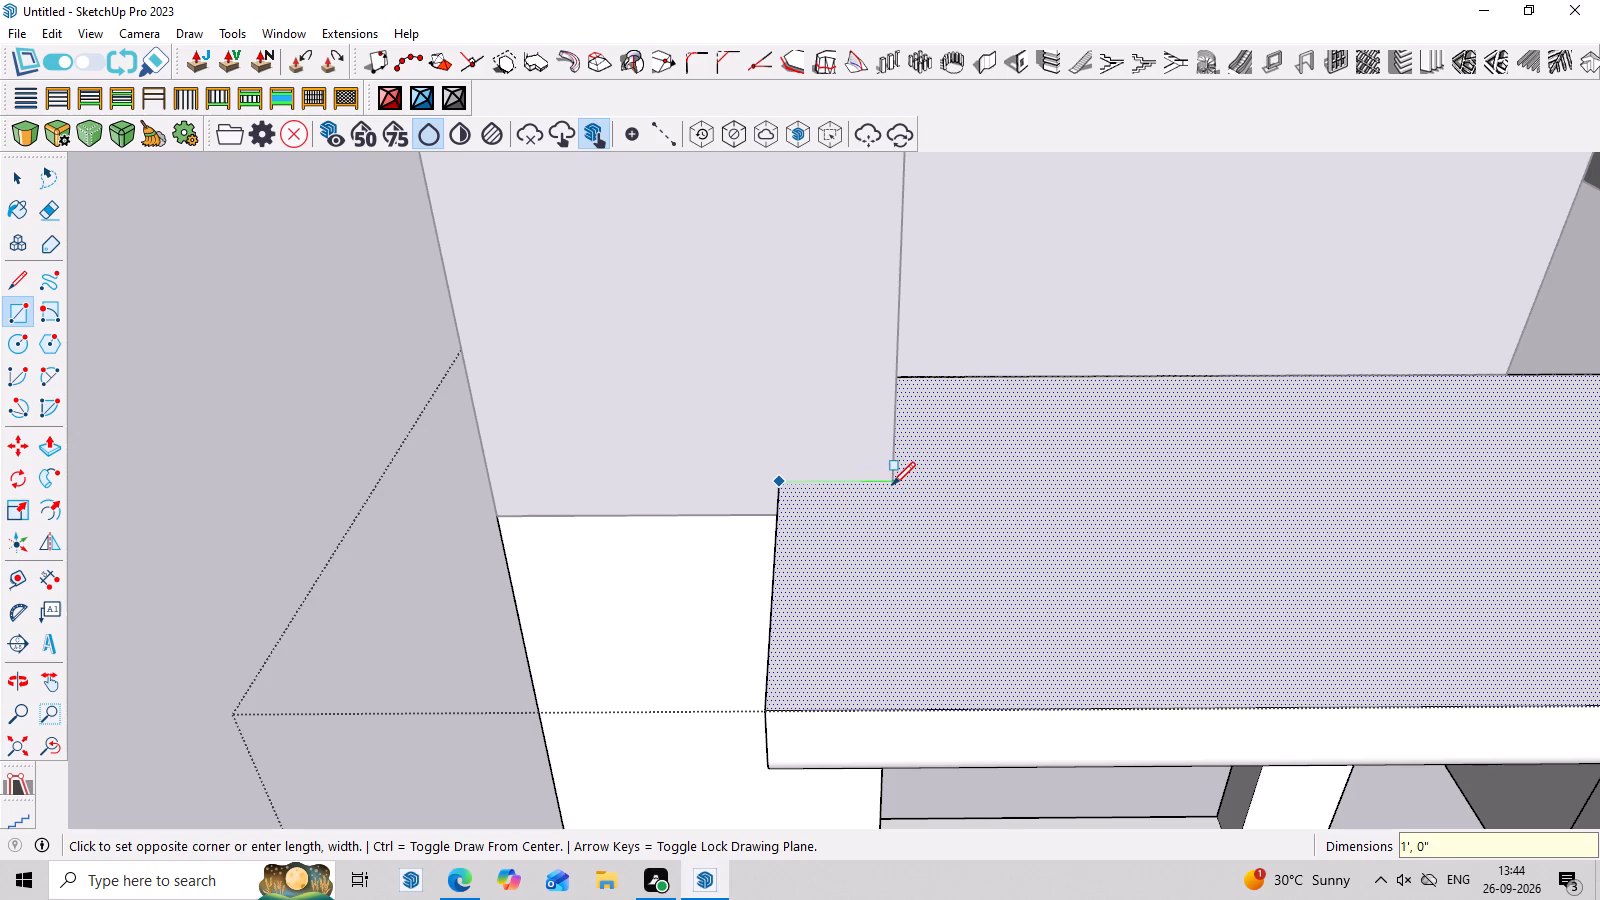
pyautogui.click(893, 477)
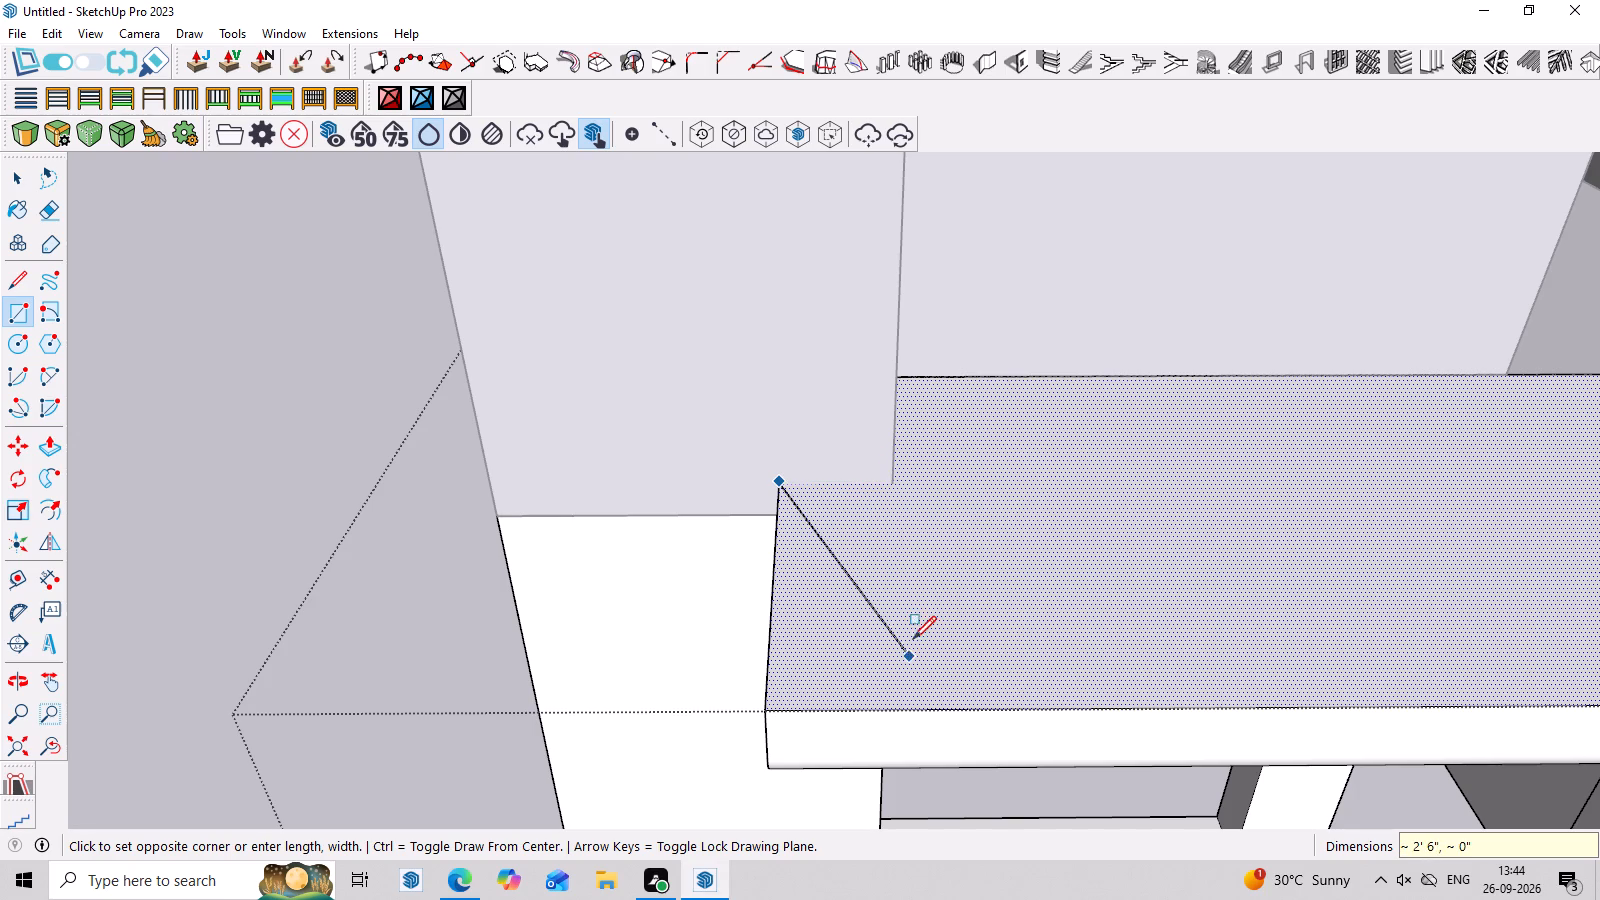
pyautogui.click(888, 483)
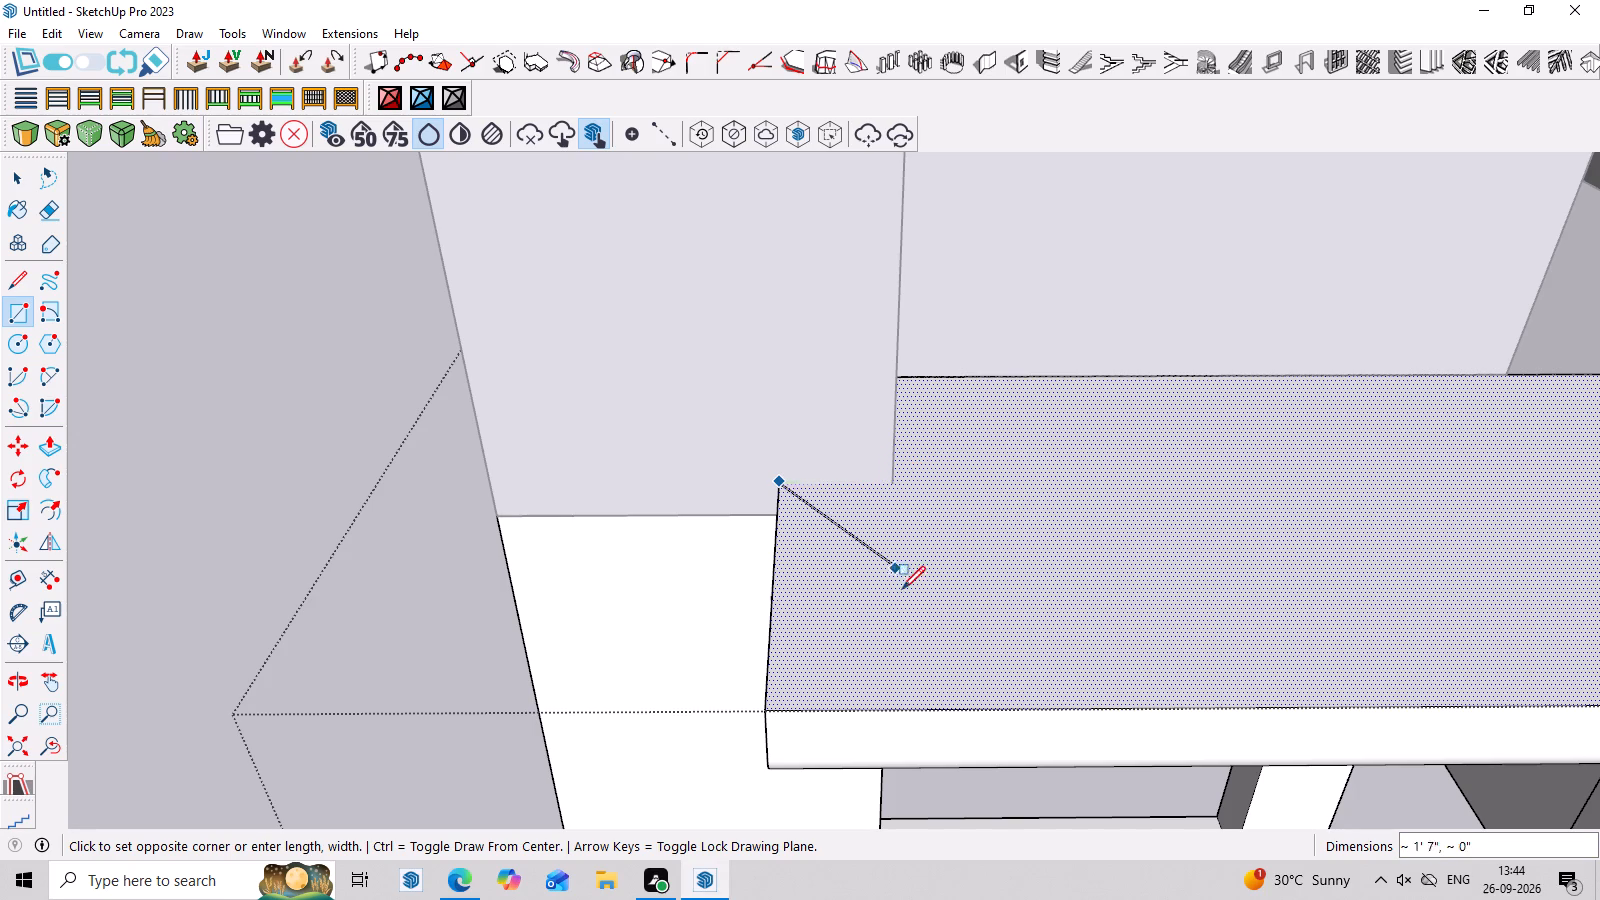
pyautogui.click(915, 705)
# Raise the 1' wide rectangle at the slab's extended end by 1' 6" with Push/Pull.
pyautogui.moveTo(885, 516); pyautogui.dragTo(880, 597, button='middle')
pyautogui.press('space')
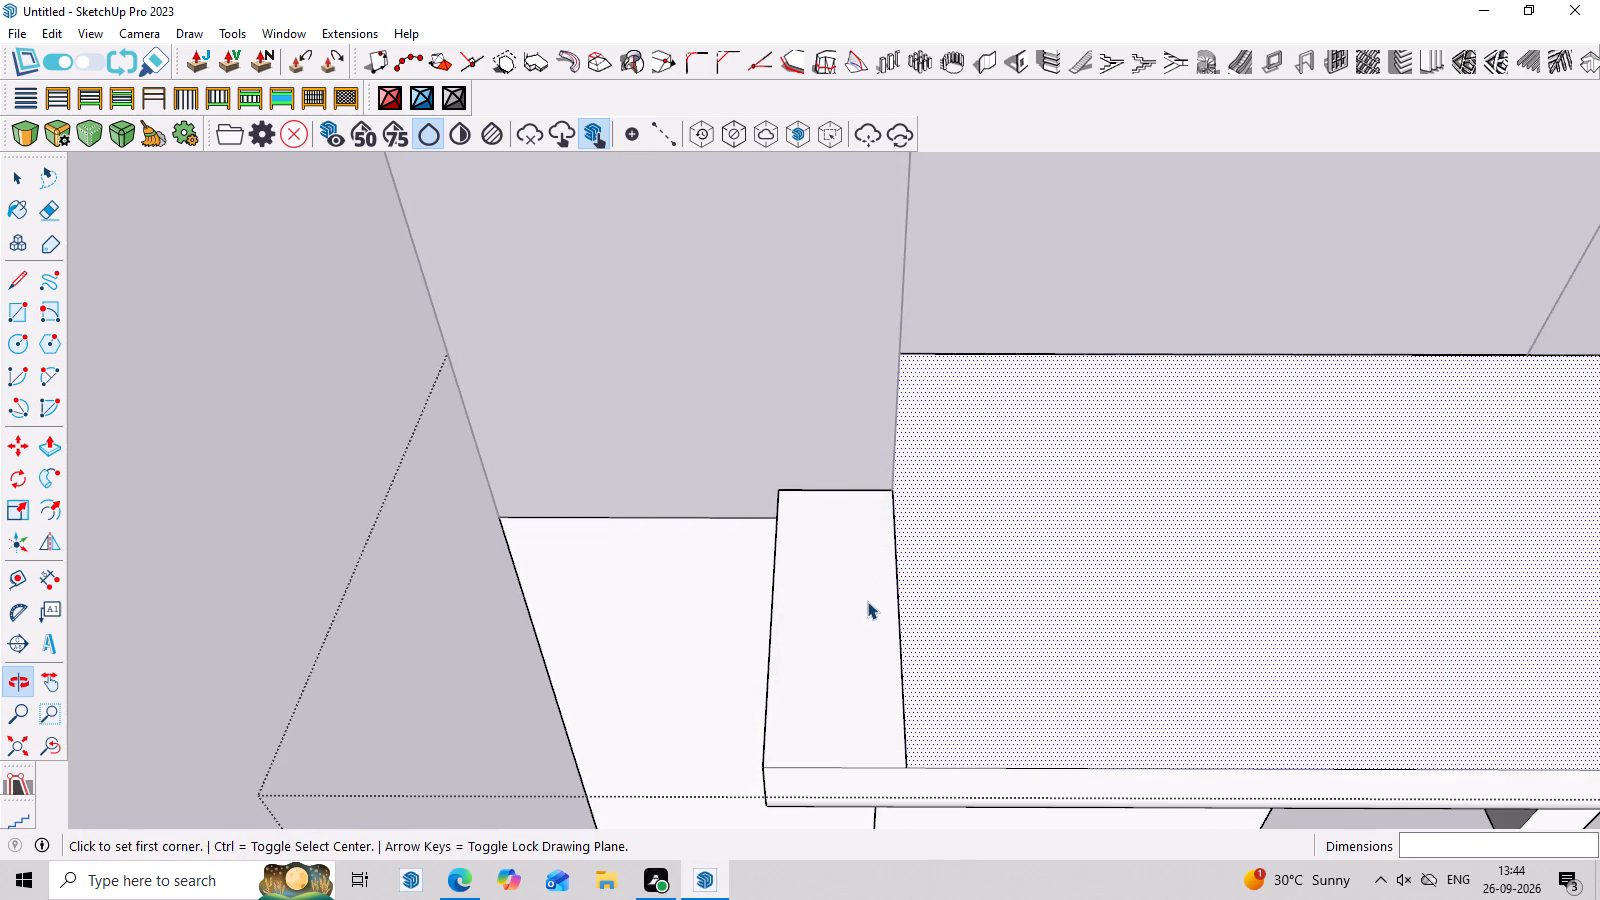
pyautogui.click(866, 601)
pyautogui.doubleClick(866, 601)
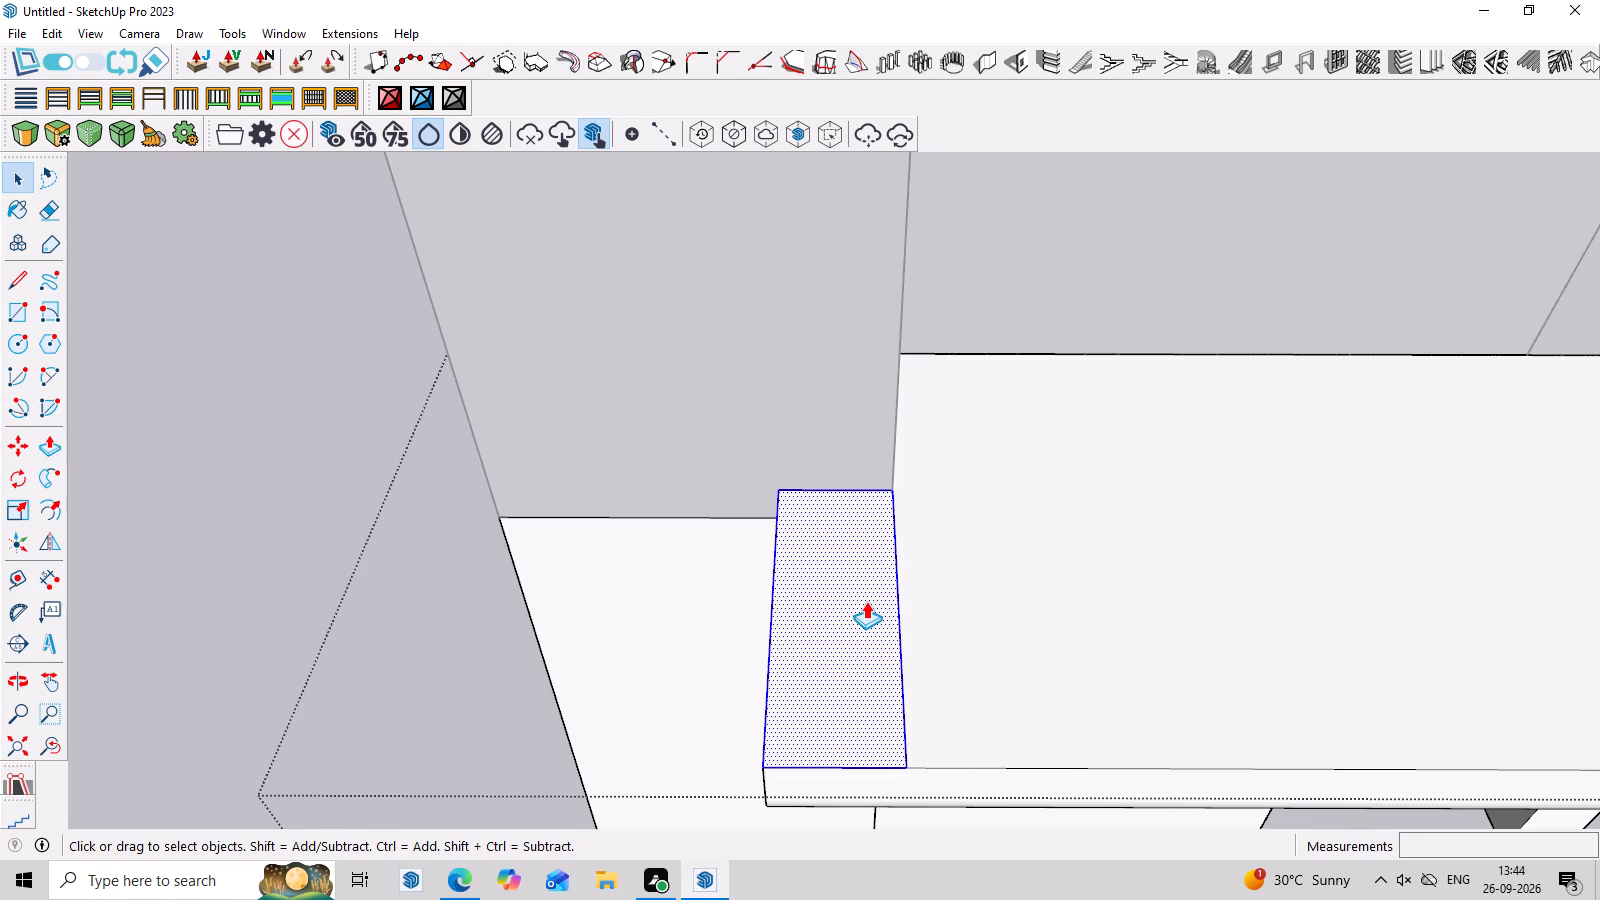
pyautogui.press('p')
pyautogui.click(866, 601)
pyautogui.scroll(-2, 862, 506)
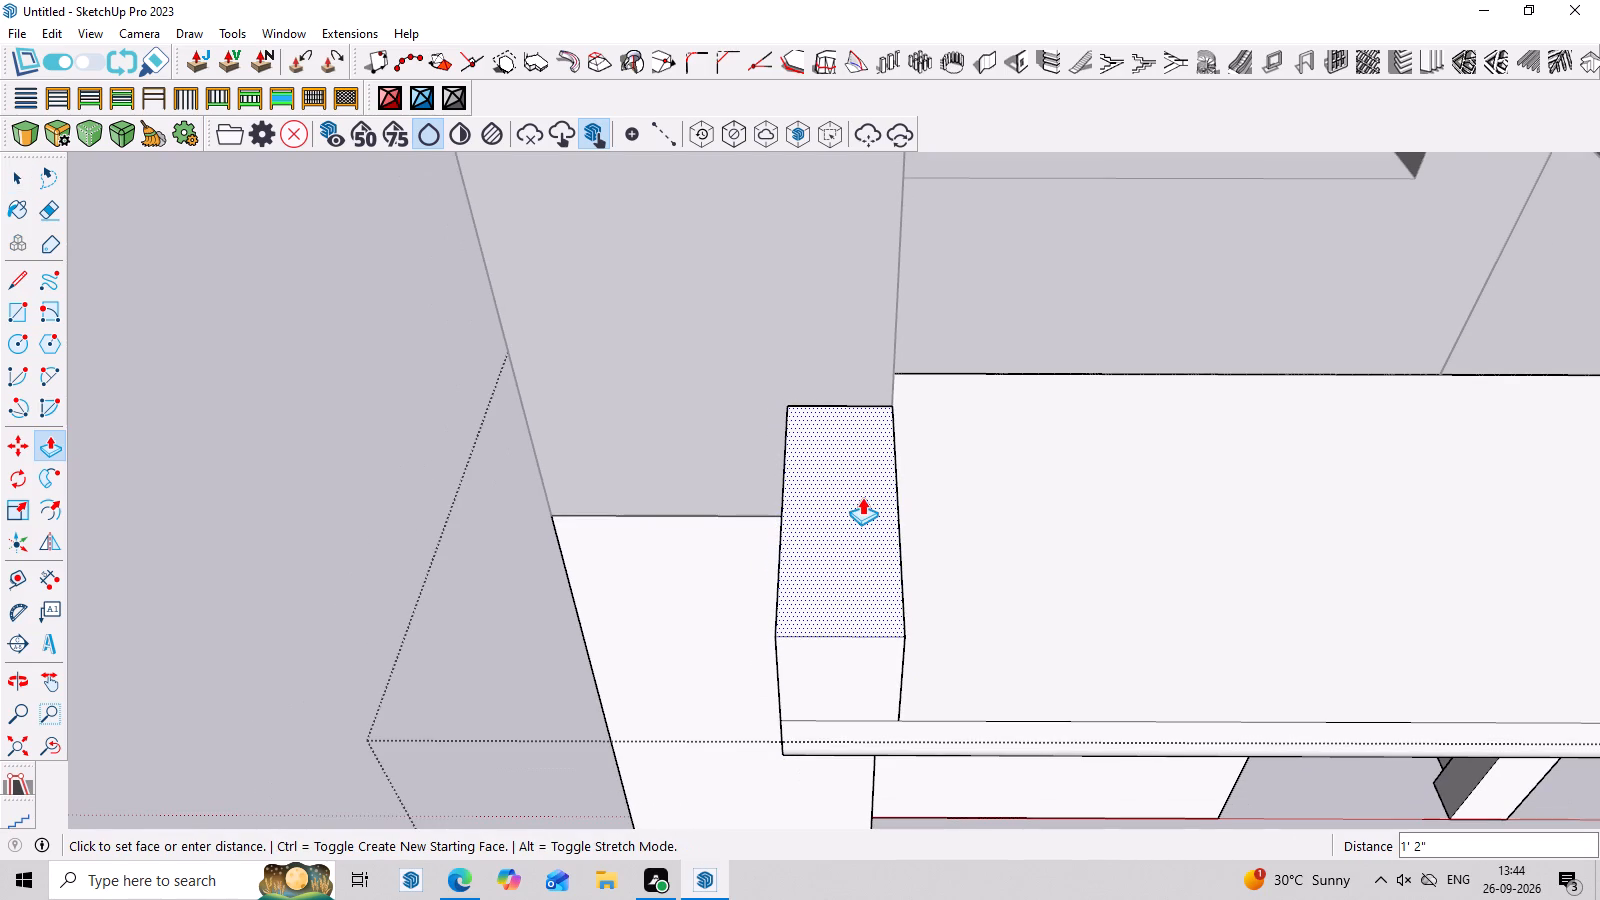
pyautogui.moveTo(862, 497); pyautogui.dragTo(1031, 427, button='middle')
pyautogui.press('Escape')
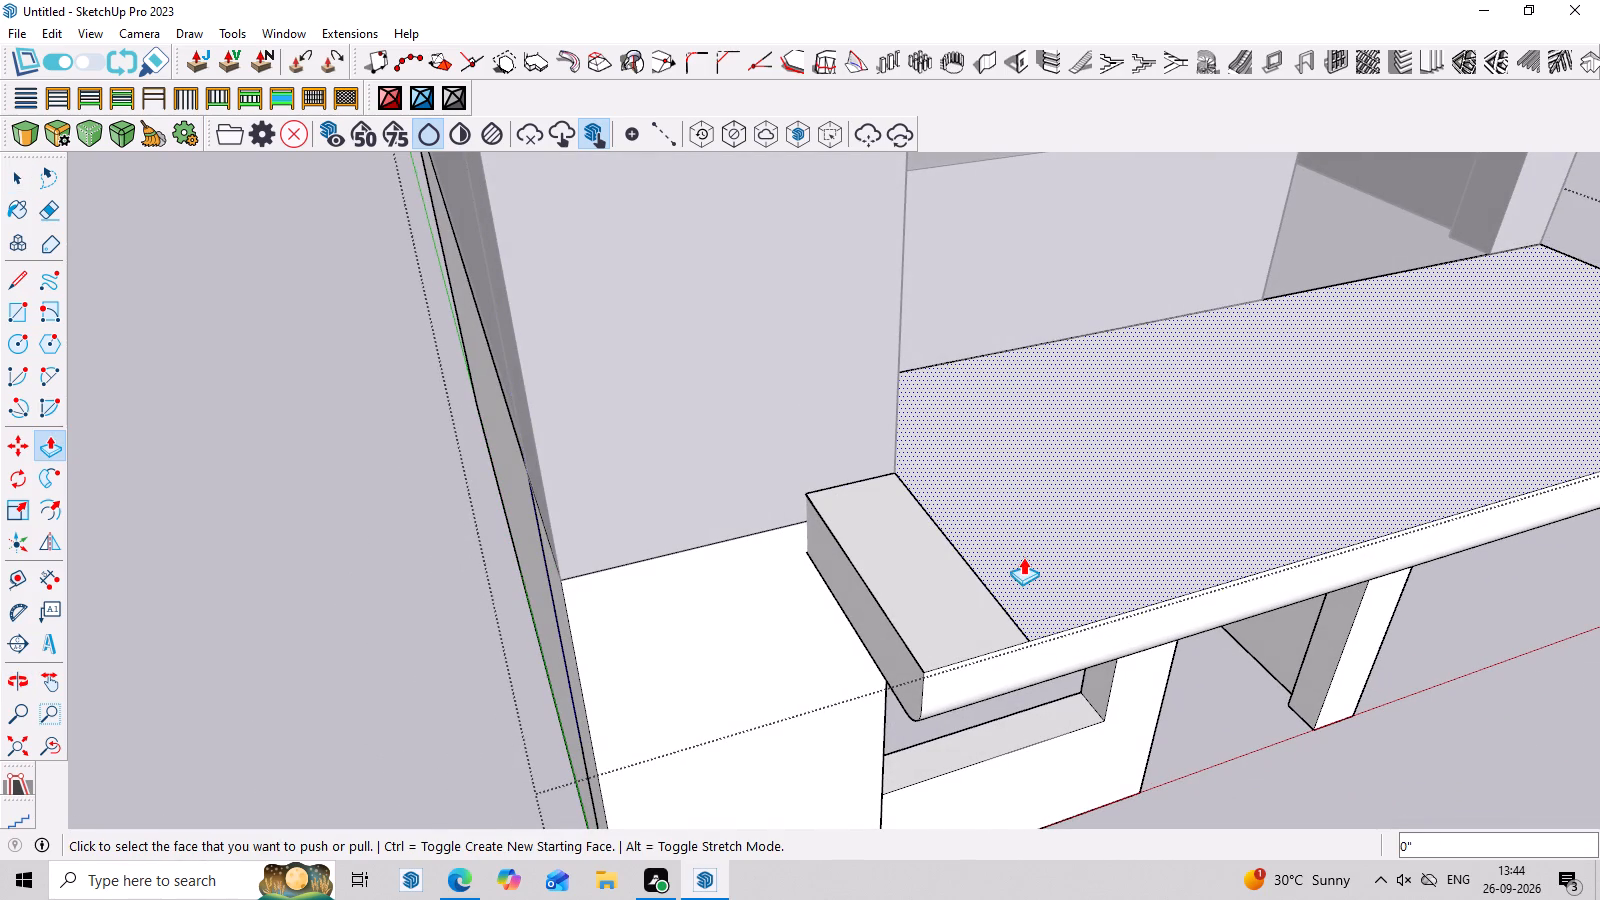
pyautogui.click(935, 595)
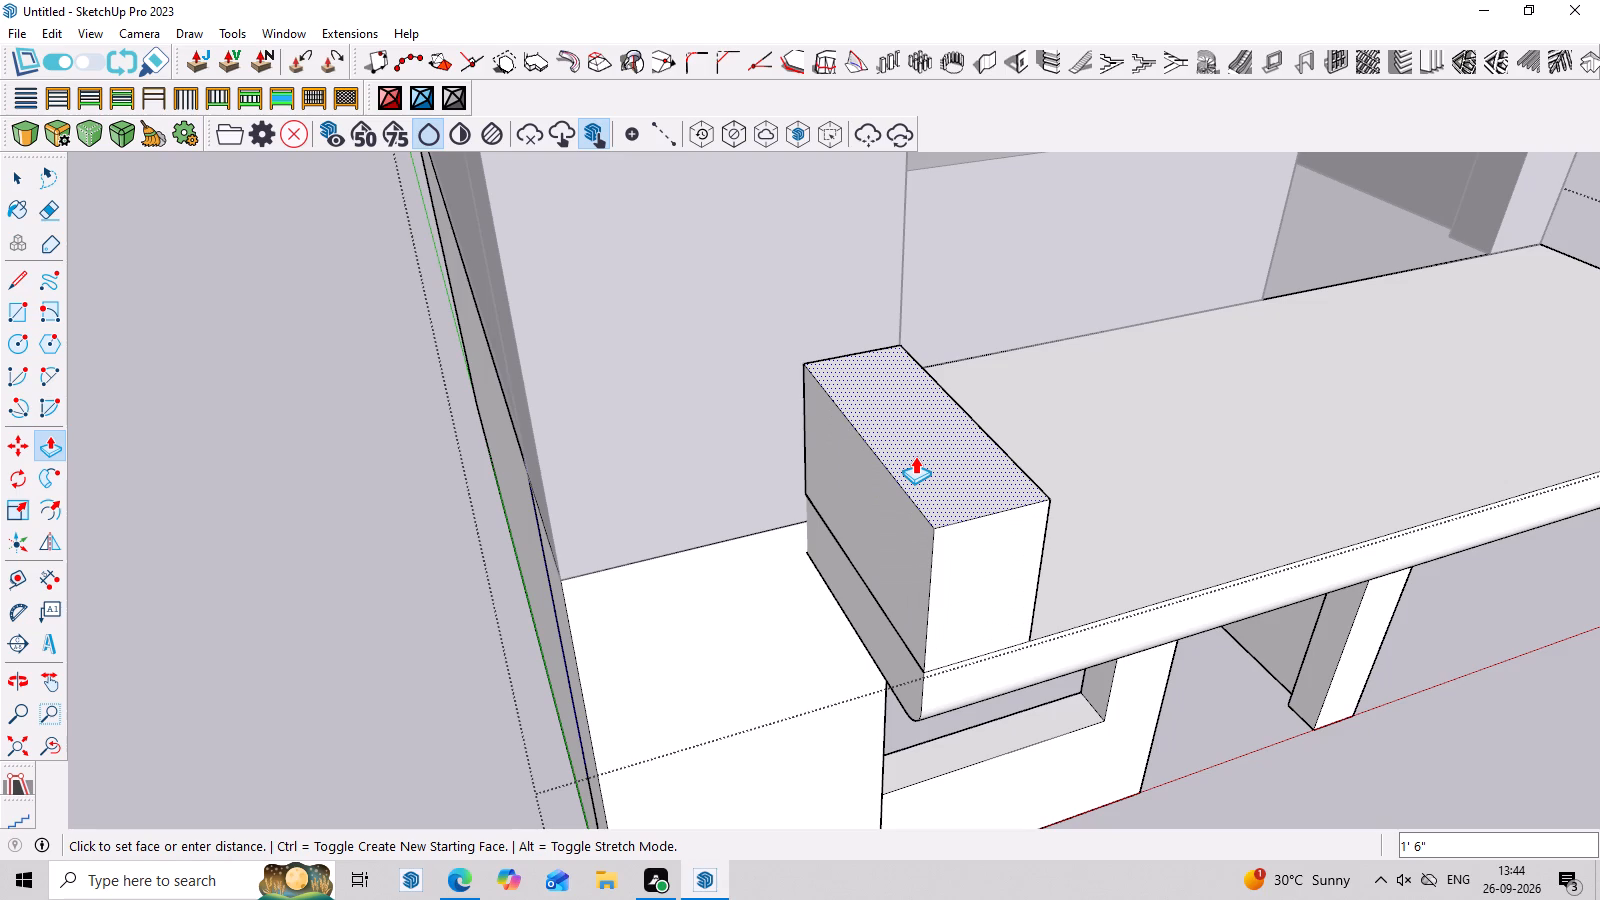
pyautogui.click(915, 456)
# Draw a two-point arc about 7" long with a bulge of about 1" across the outer front corner of the raised block's top.
pyautogui.moveTo(1048, 560); pyautogui.dragTo(972, 317, button='middle')
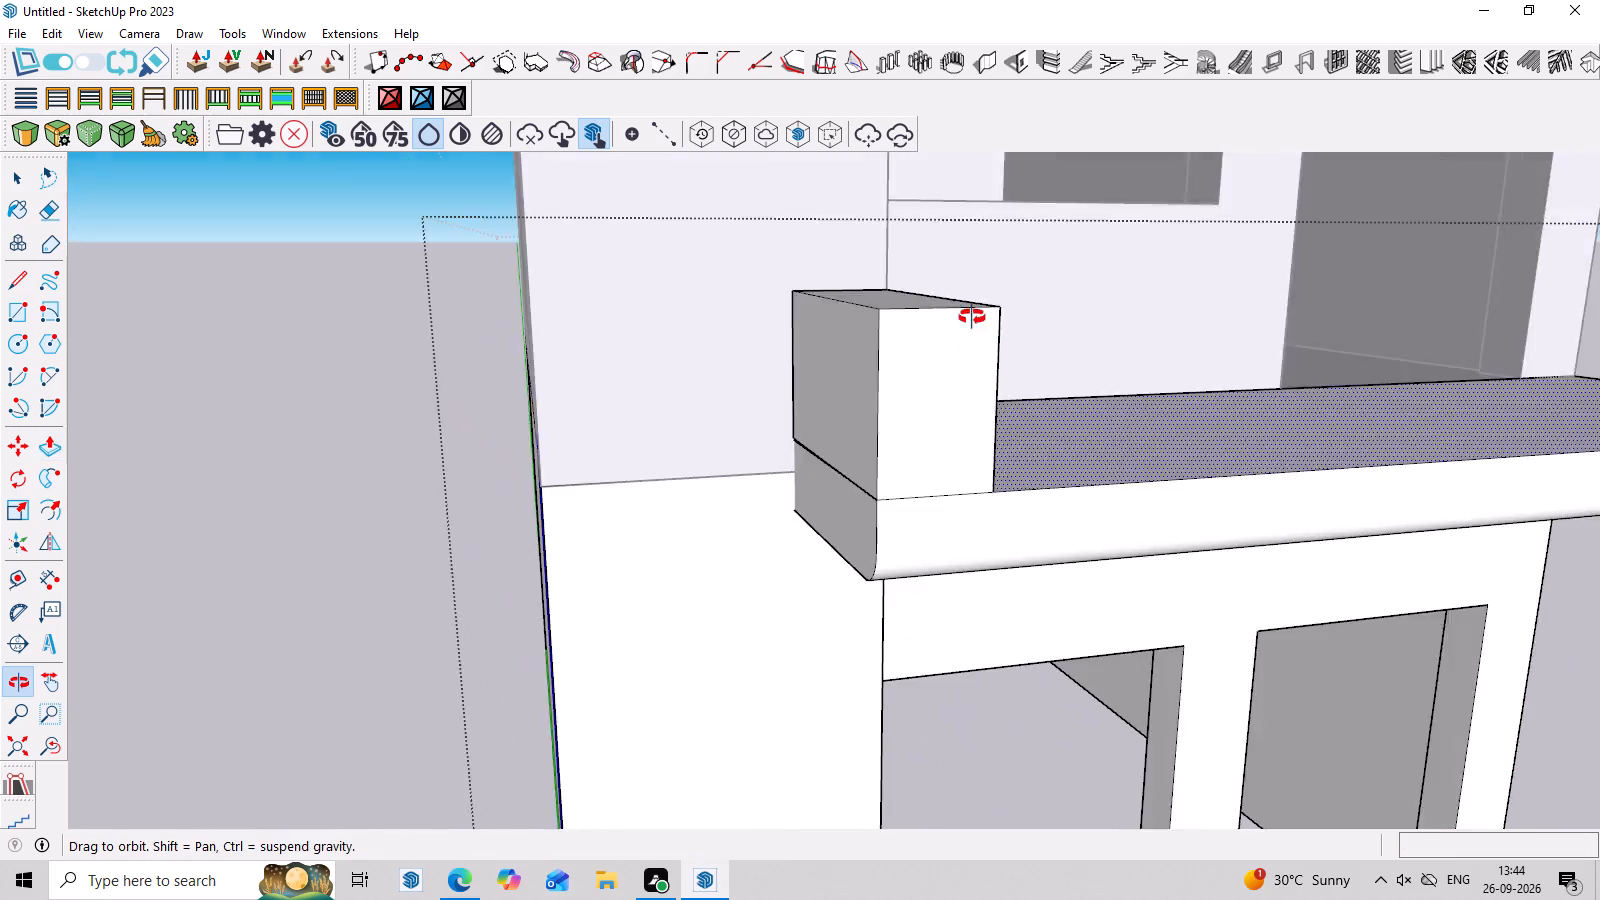
pyautogui.moveTo(972, 317); pyautogui.dragTo(964, 292, button='middle')
pyautogui.scroll(-12, 937, 353)
pyautogui.moveTo(941, 427); pyautogui.dragTo(755, 621, button='middle')
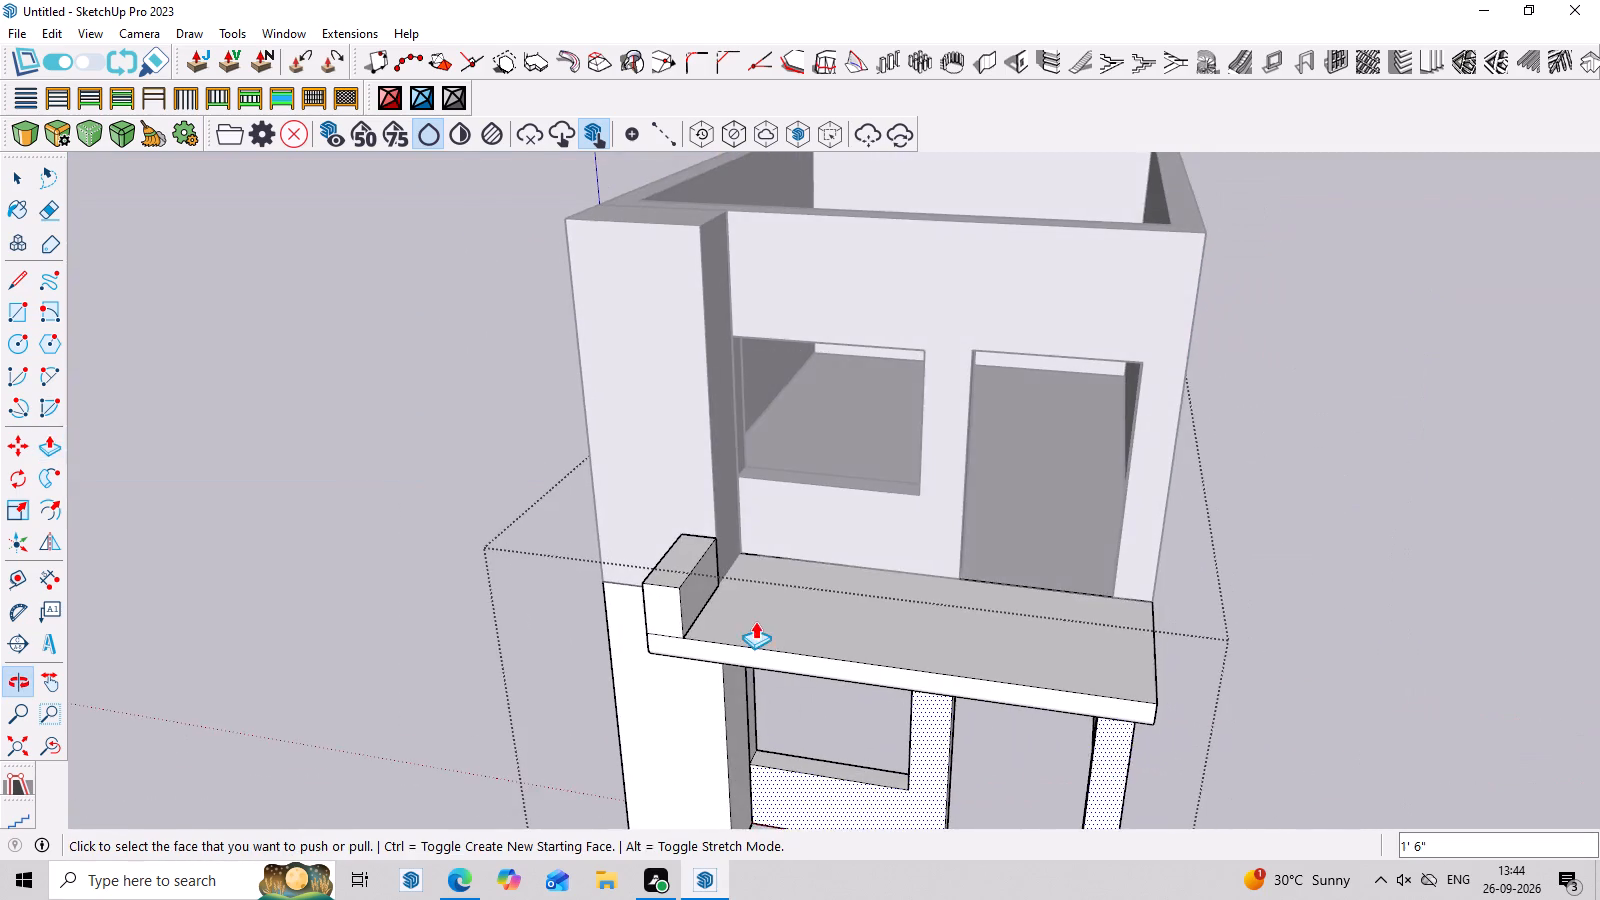
pyautogui.scroll(3, 756, 676)
pyautogui.moveTo(756, 676); pyautogui.dragTo(853, 686, button='middle')
pyautogui.moveTo(853, 687); pyautogui.dragTo(917, 735, button='middle')
pyautogui.scroll(6, 871, 638)
pyautogui.press('Escape')
pyautogui.press('space')
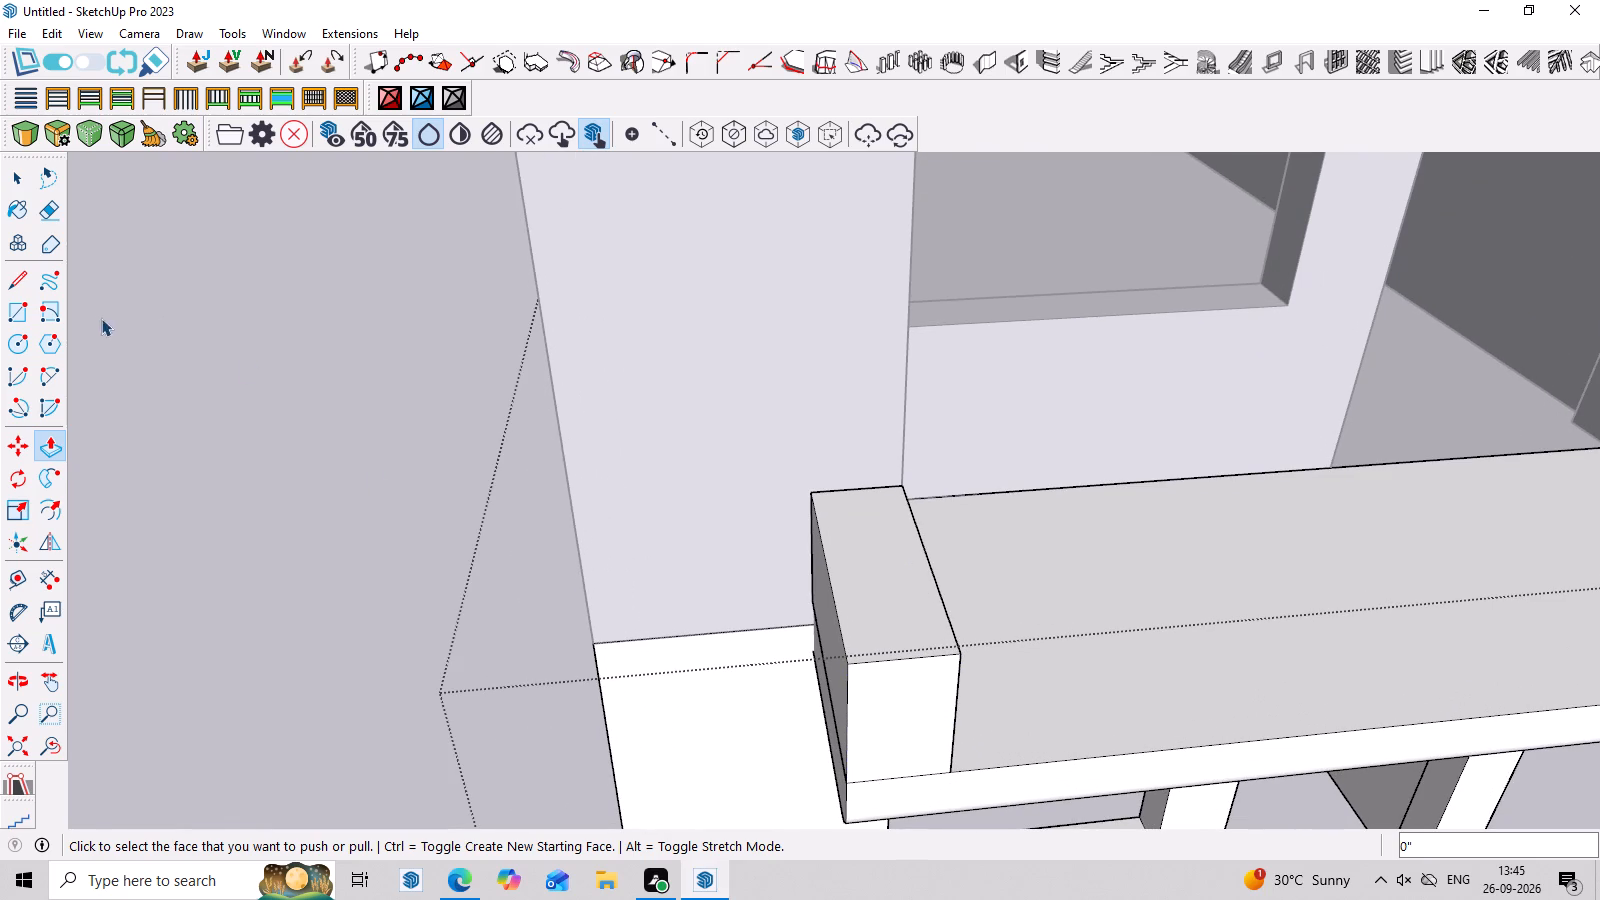
pyautogui.click(47, 314)
pyautogui.moveTo(788, 667); pyautogui.dragTo(1151, 737, button='middle')
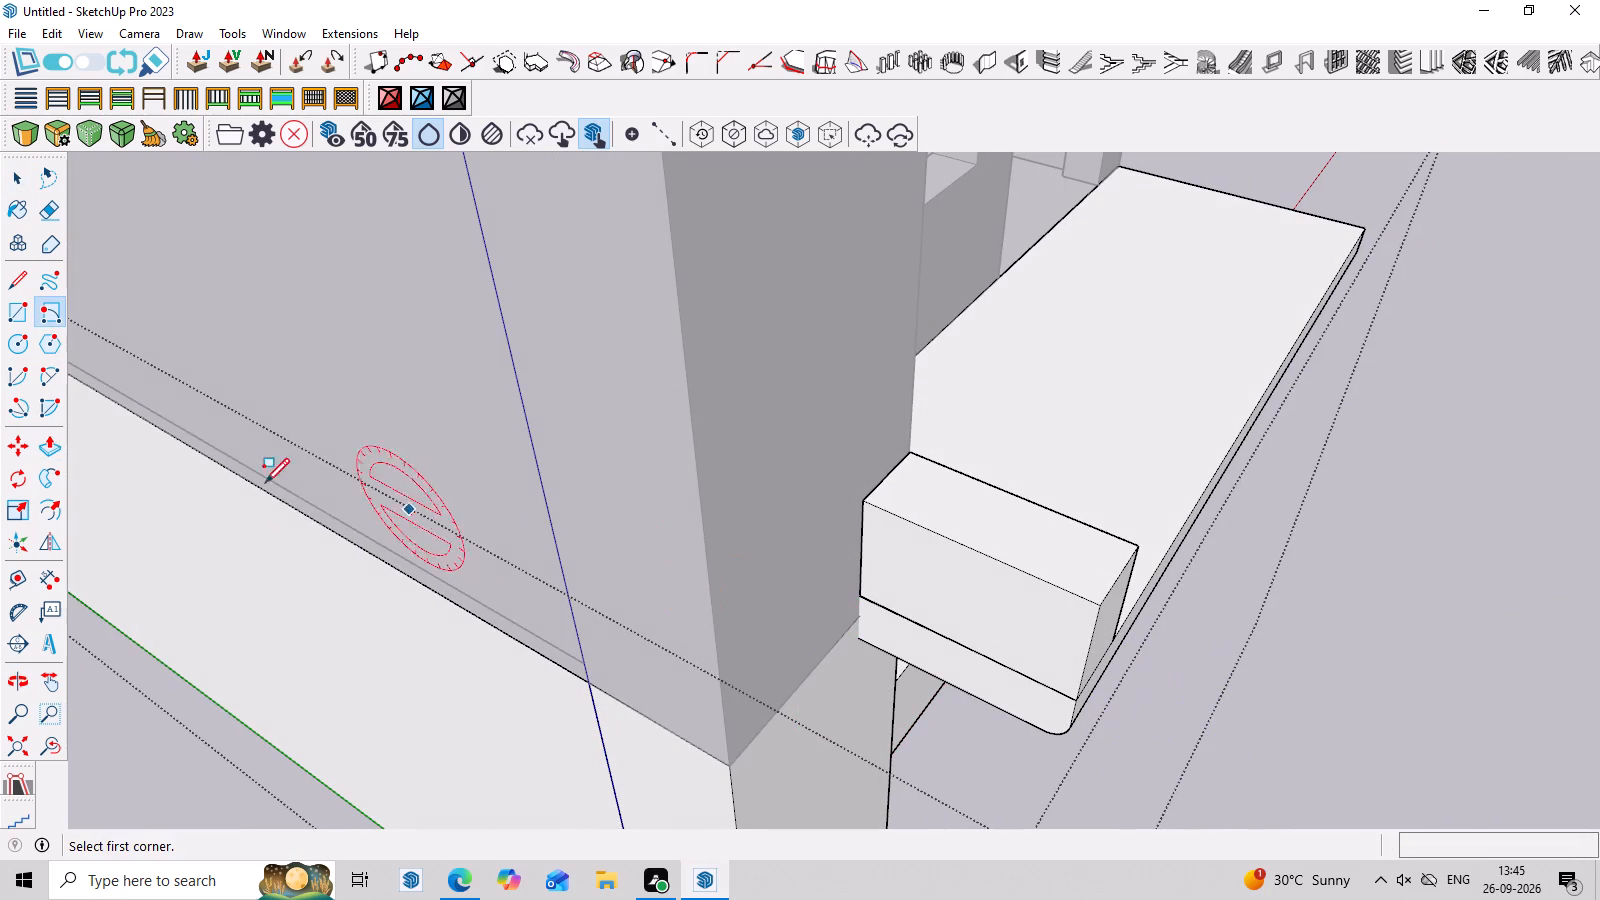
pyautogui.click(46, 369)
pyautogui.scroll(3, 1095, 593)
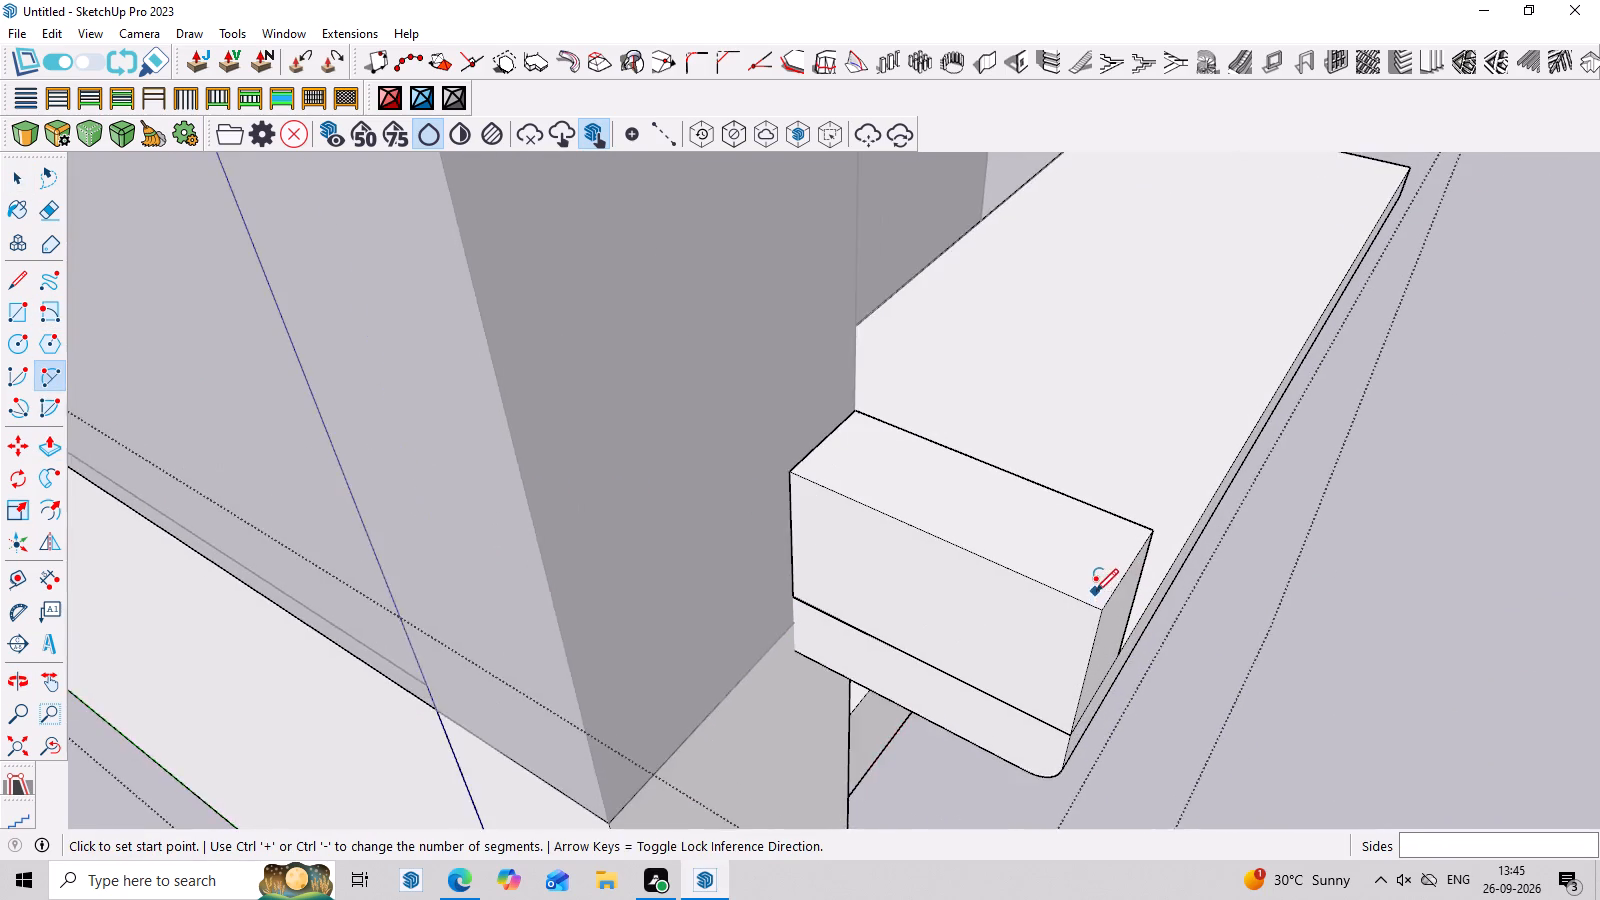
pyautogui.scroll(6, 1095, 592)
pyautogui.click(1140, 560)
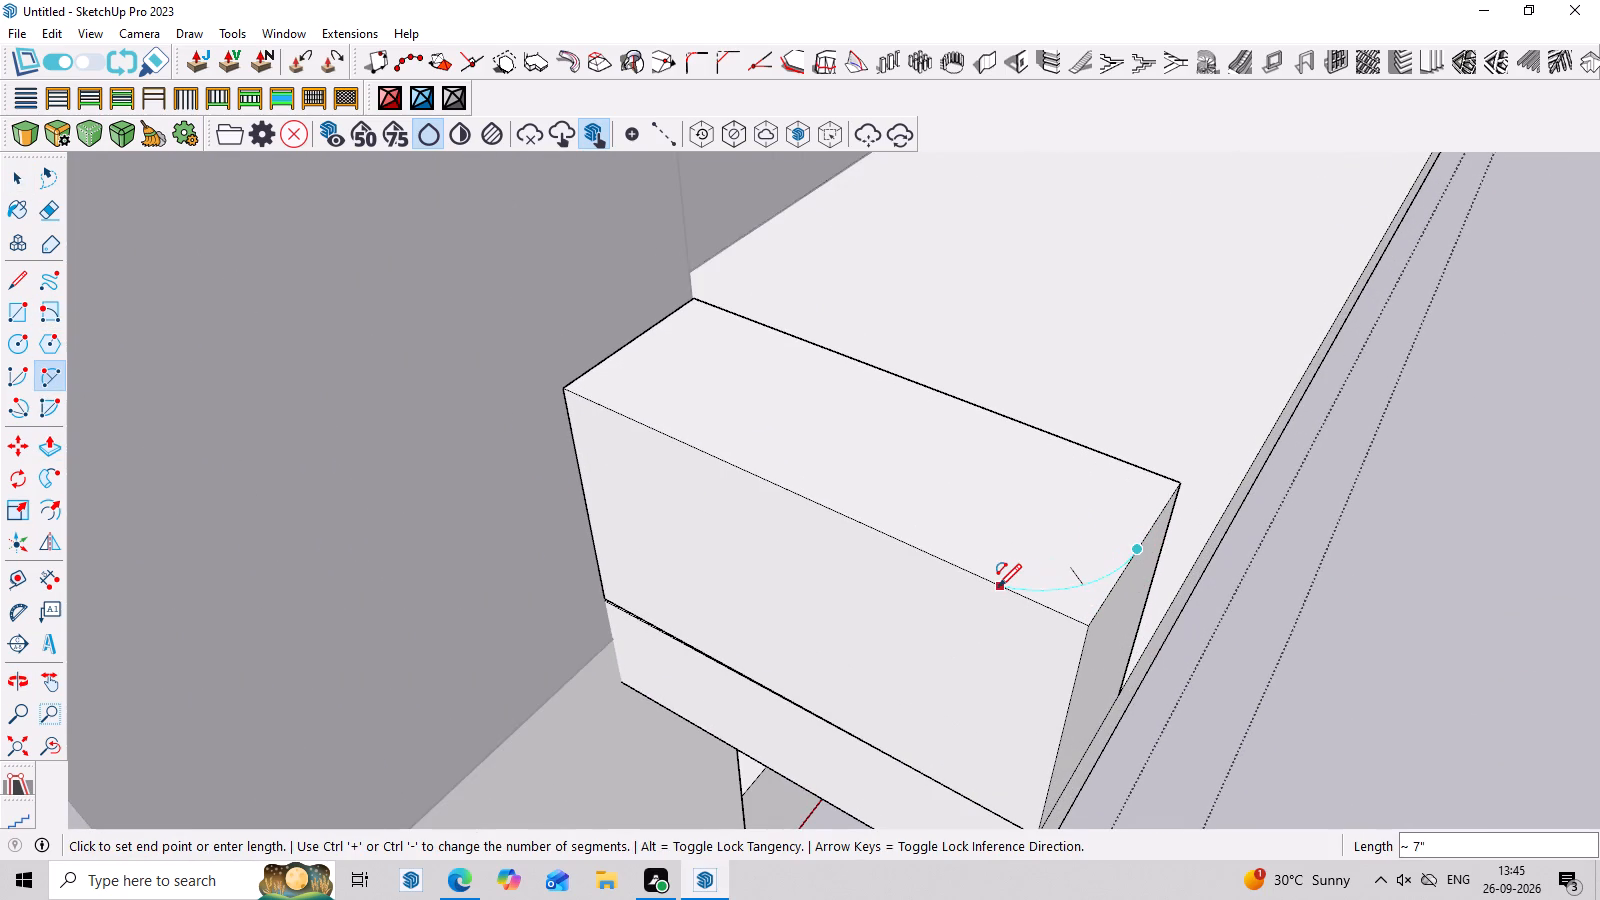
pyautogui.click(1000, 586)
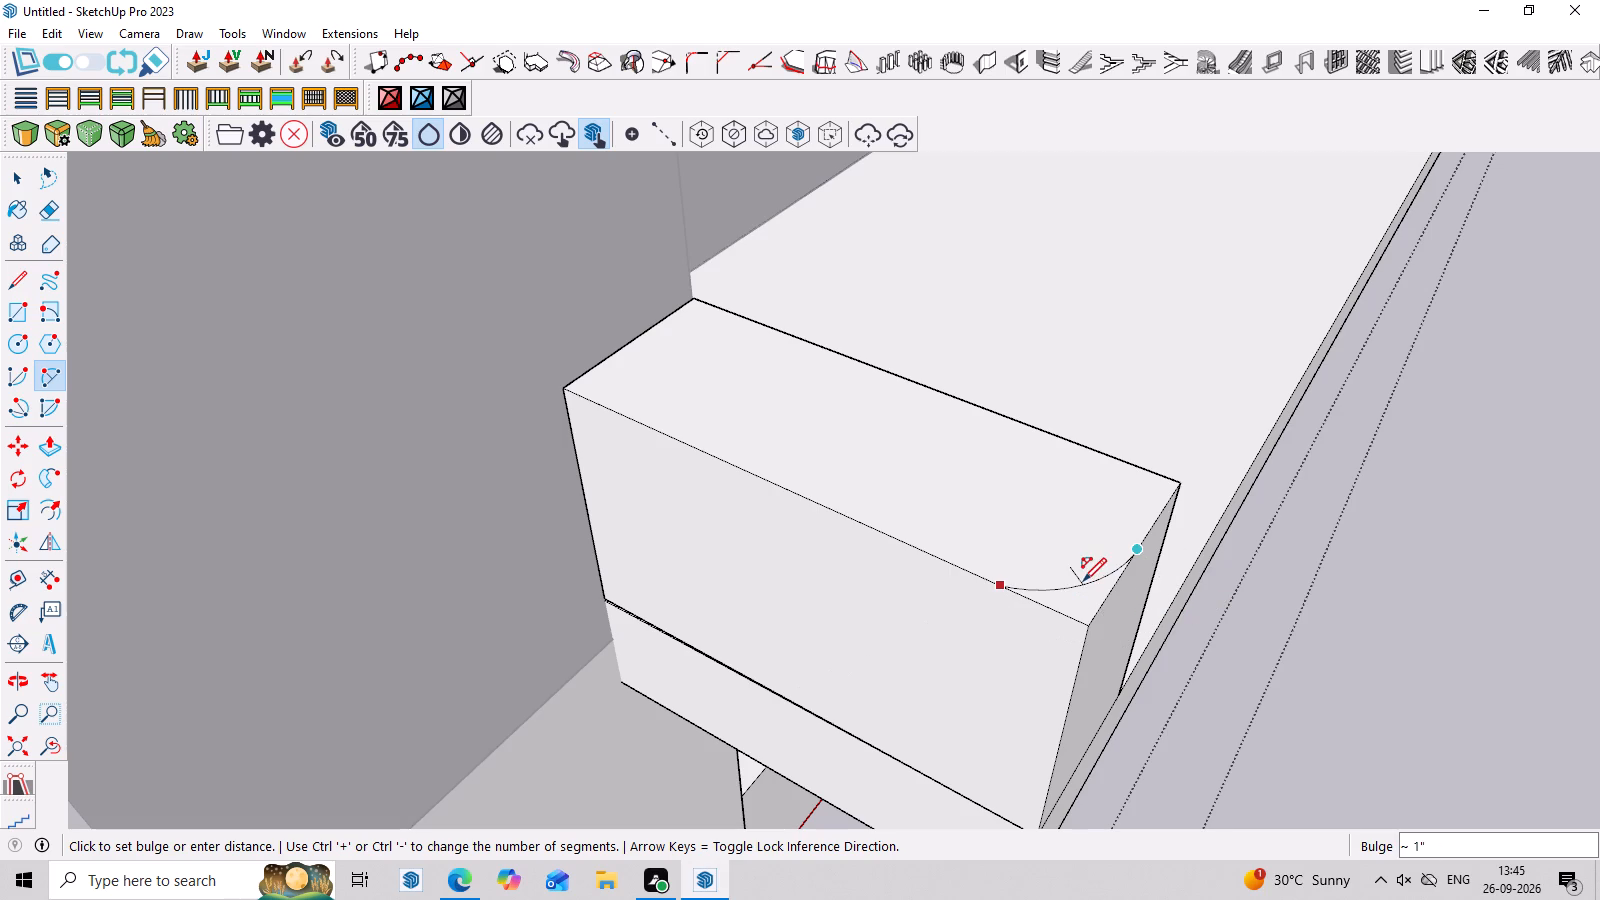
pyautogui.click(1082, 588)
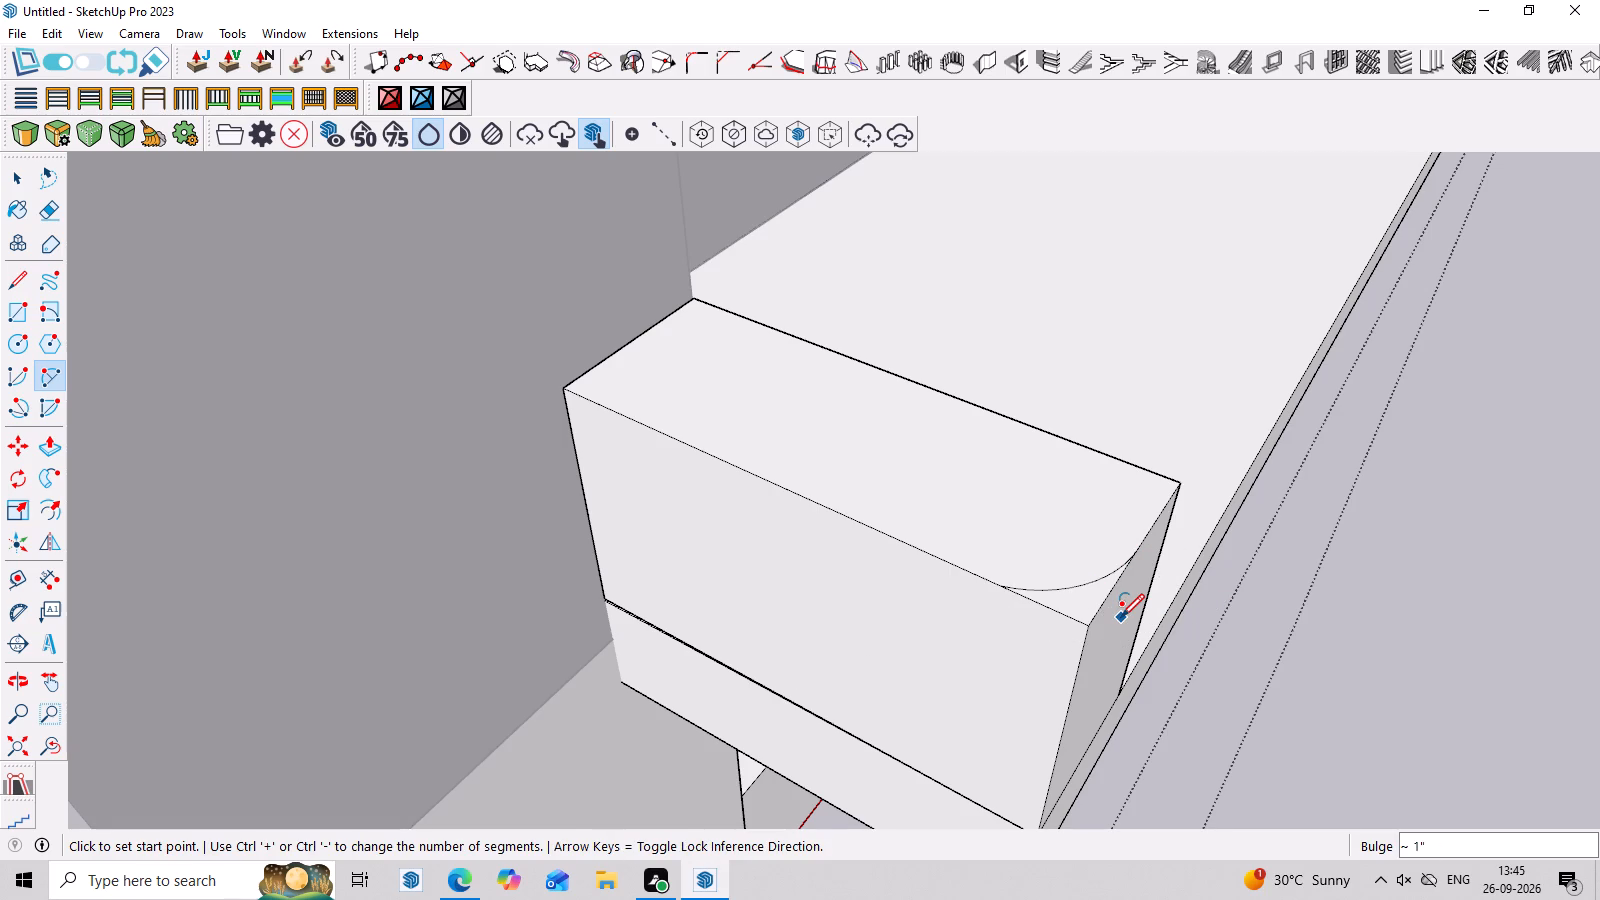
# Push the corner piece outside the arc down 1' 6" to round the raised block's outer front corner.
pyautogui.press('p')
pyautogui.click(1085, 605)
pyautogui.scroll(-3, 1078, 677)
pyautogui.moveTo(1078, 677); pyautogui.dragTo(1076, 546, button='middle')
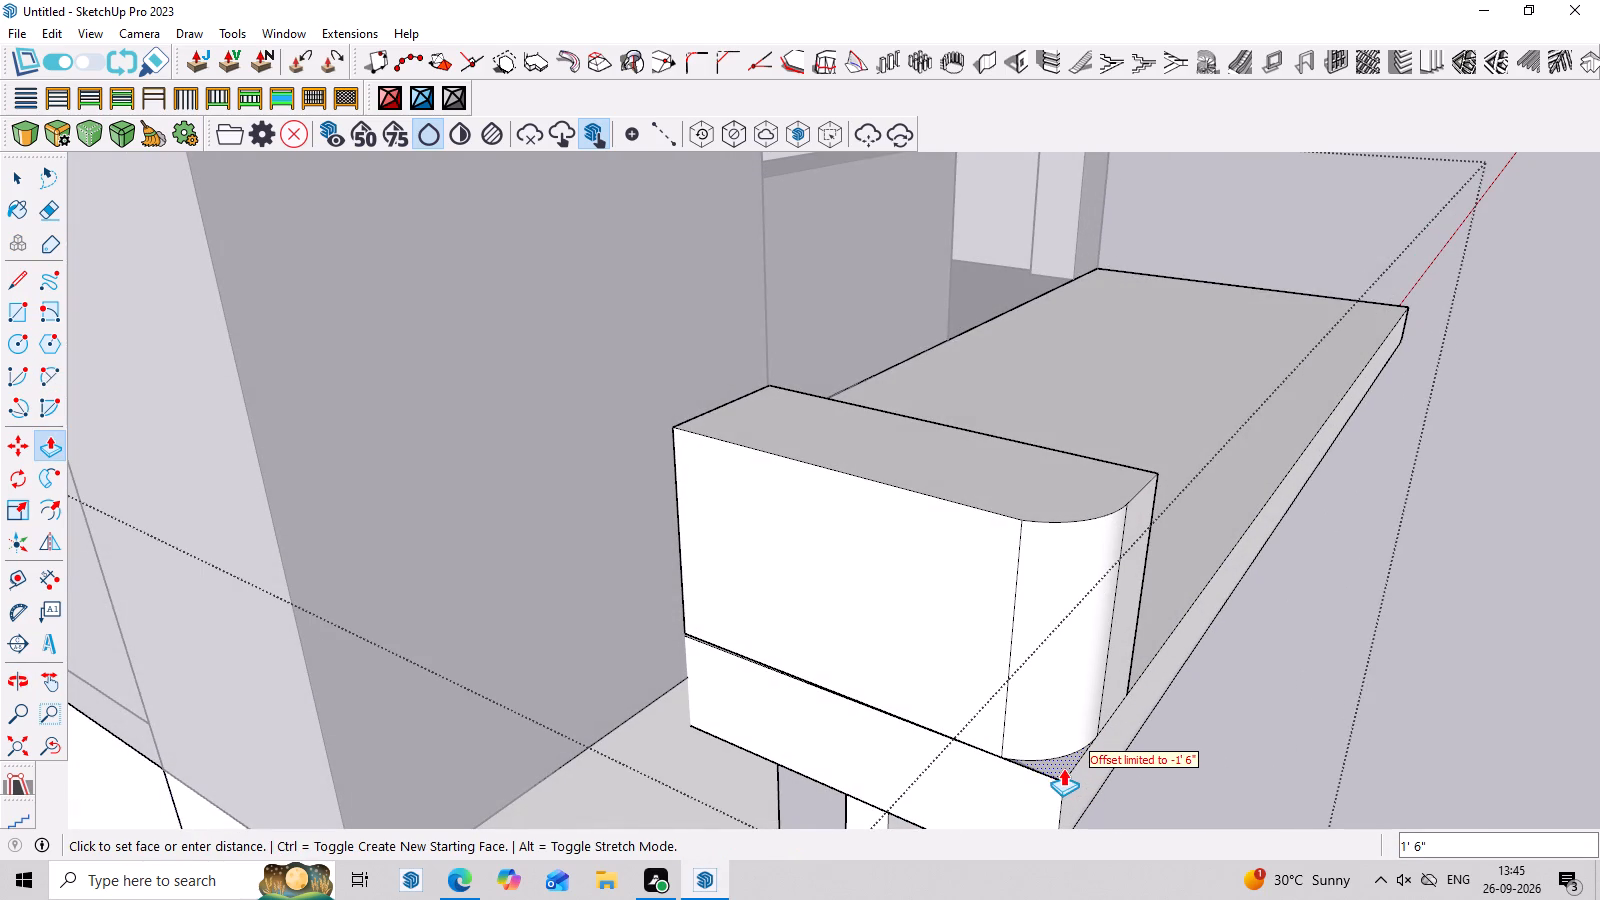
pyautogui.scroll(-6, 1063, 768)
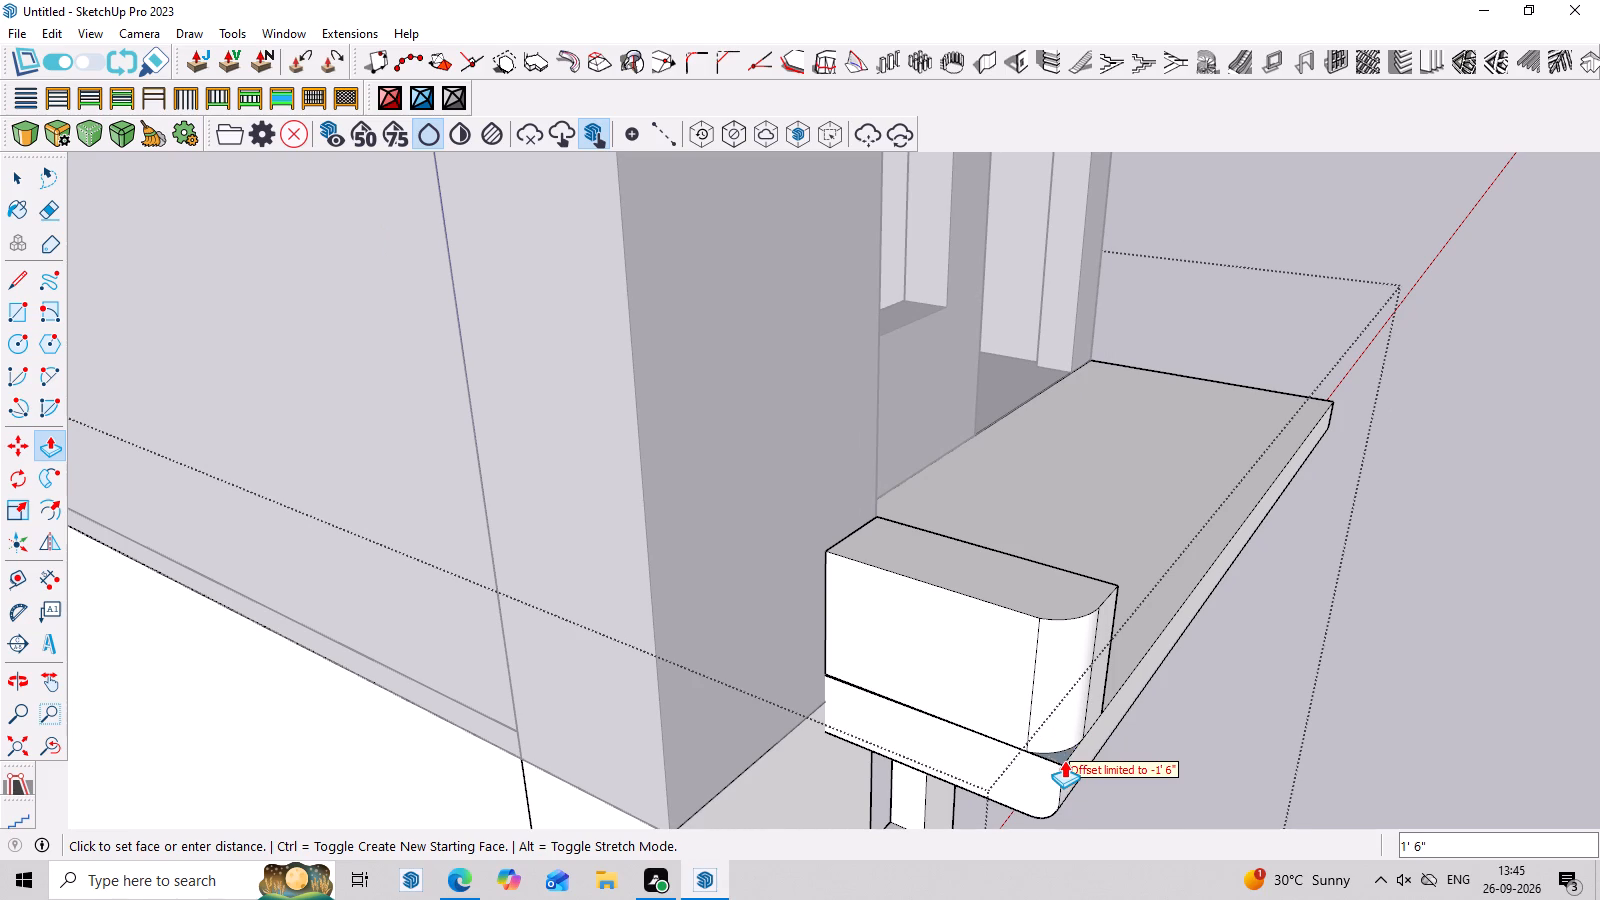
pyautogui.scroll(-3, 1064, 760)
pyautogui.moveTo(1064, 760); pyautogui.dragTo(751, 568, button='middle')
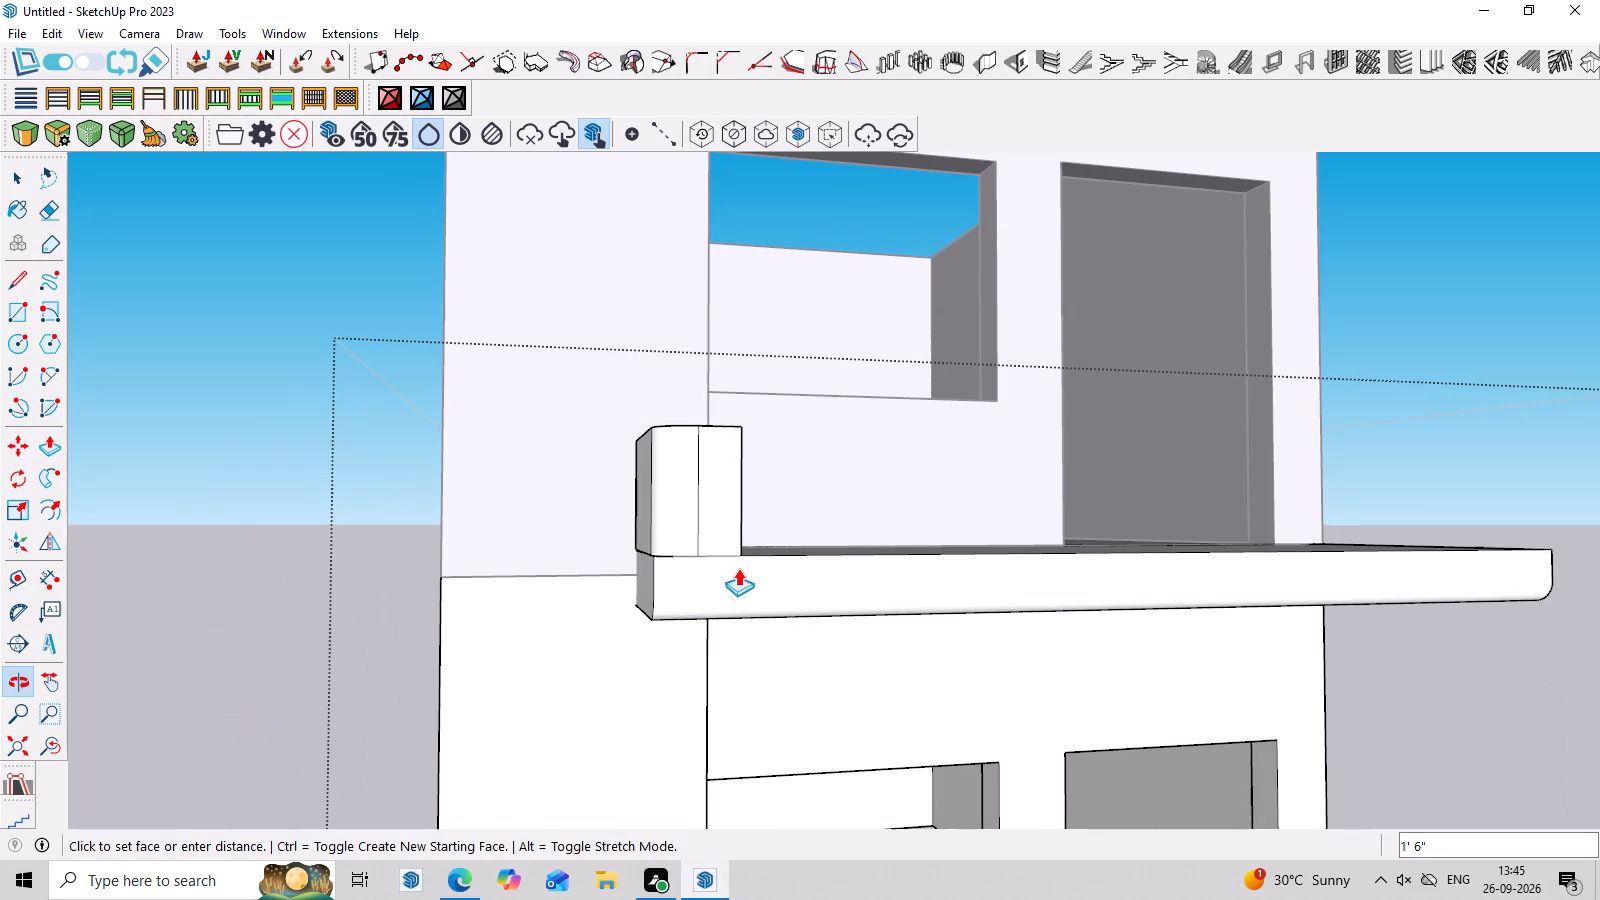
pyautogui.moveTo(672, 550); pyautogui.dragTo(656, 703, button='middle')
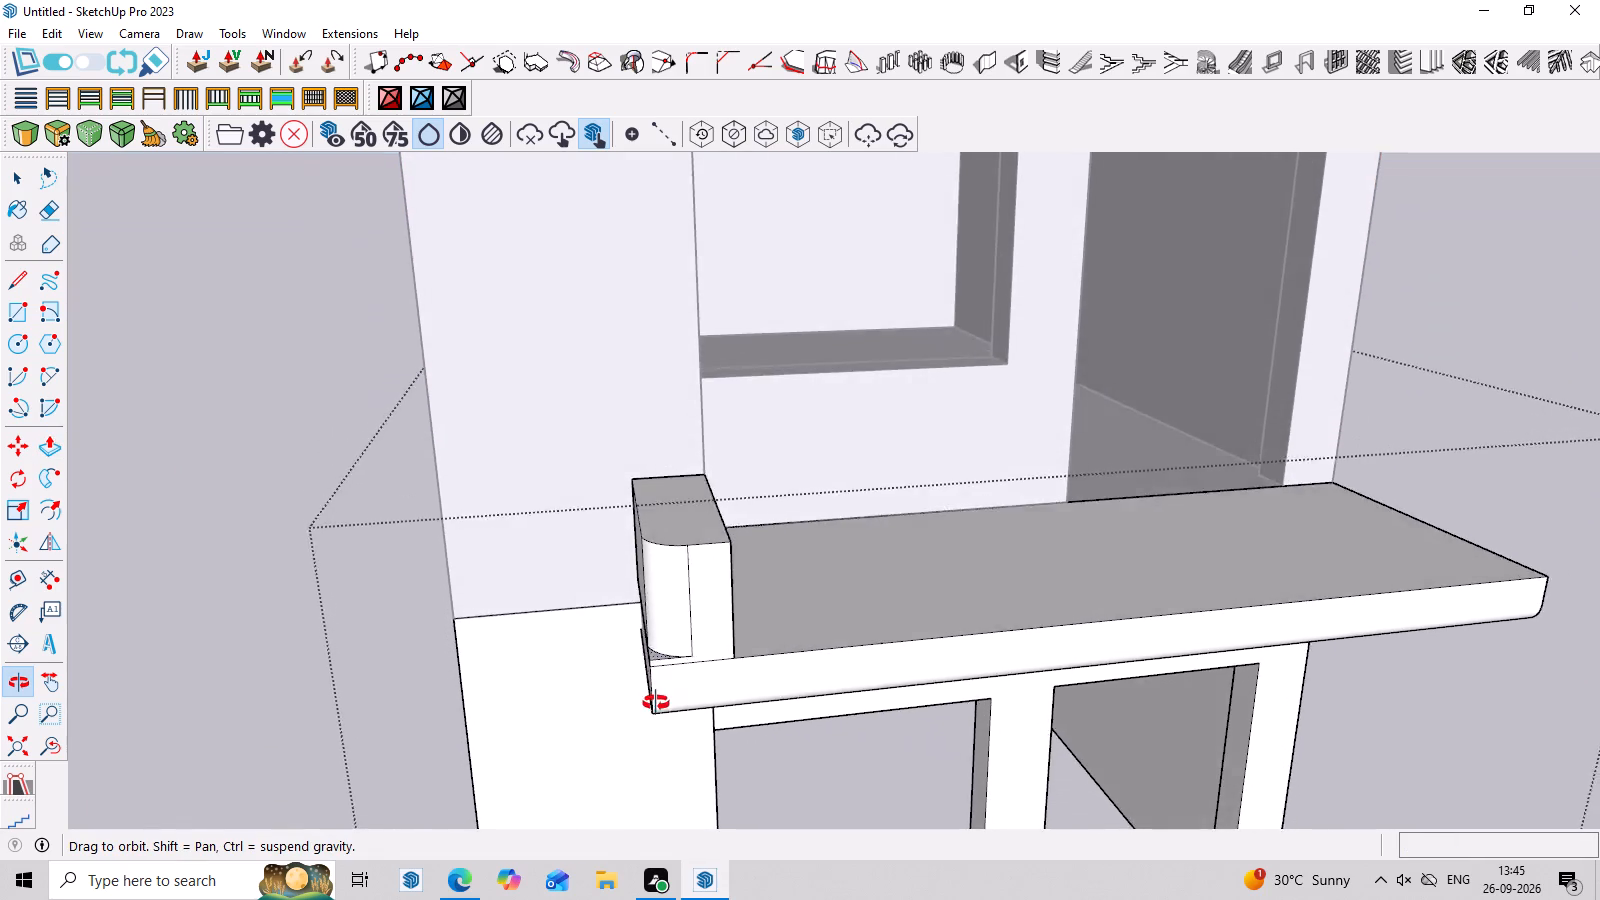
pyautogui.moveTo(656, 703); pyautogui.dragTo(653, 723, button='middle')
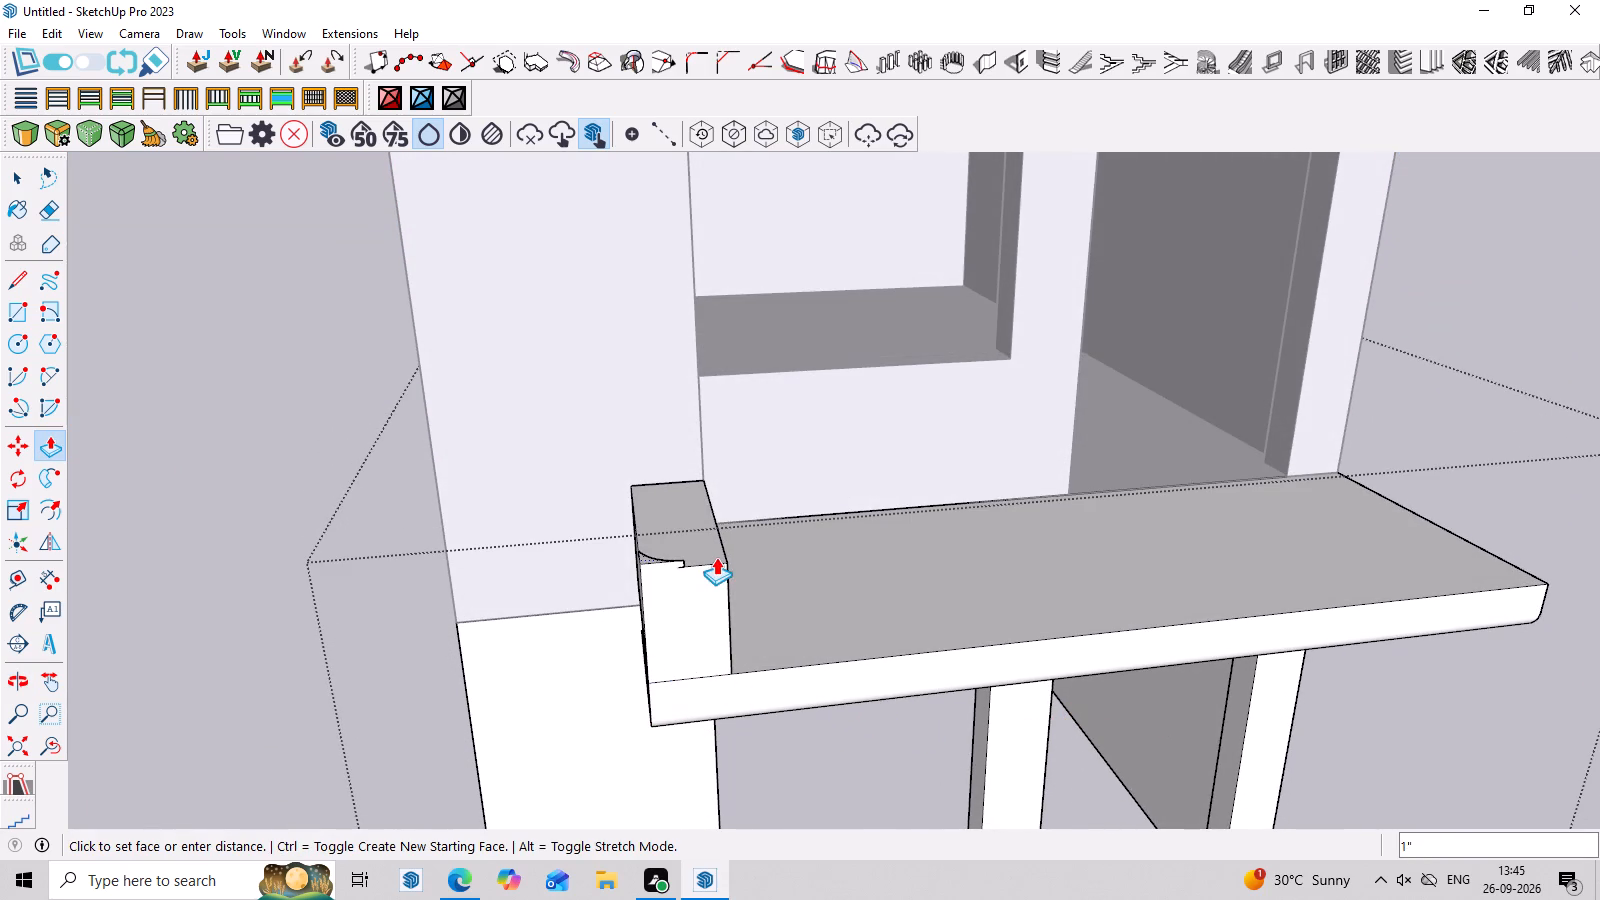
pyautogui.moveTo(713, 586); pyautogui.dragTo(989, 617, button='middle')
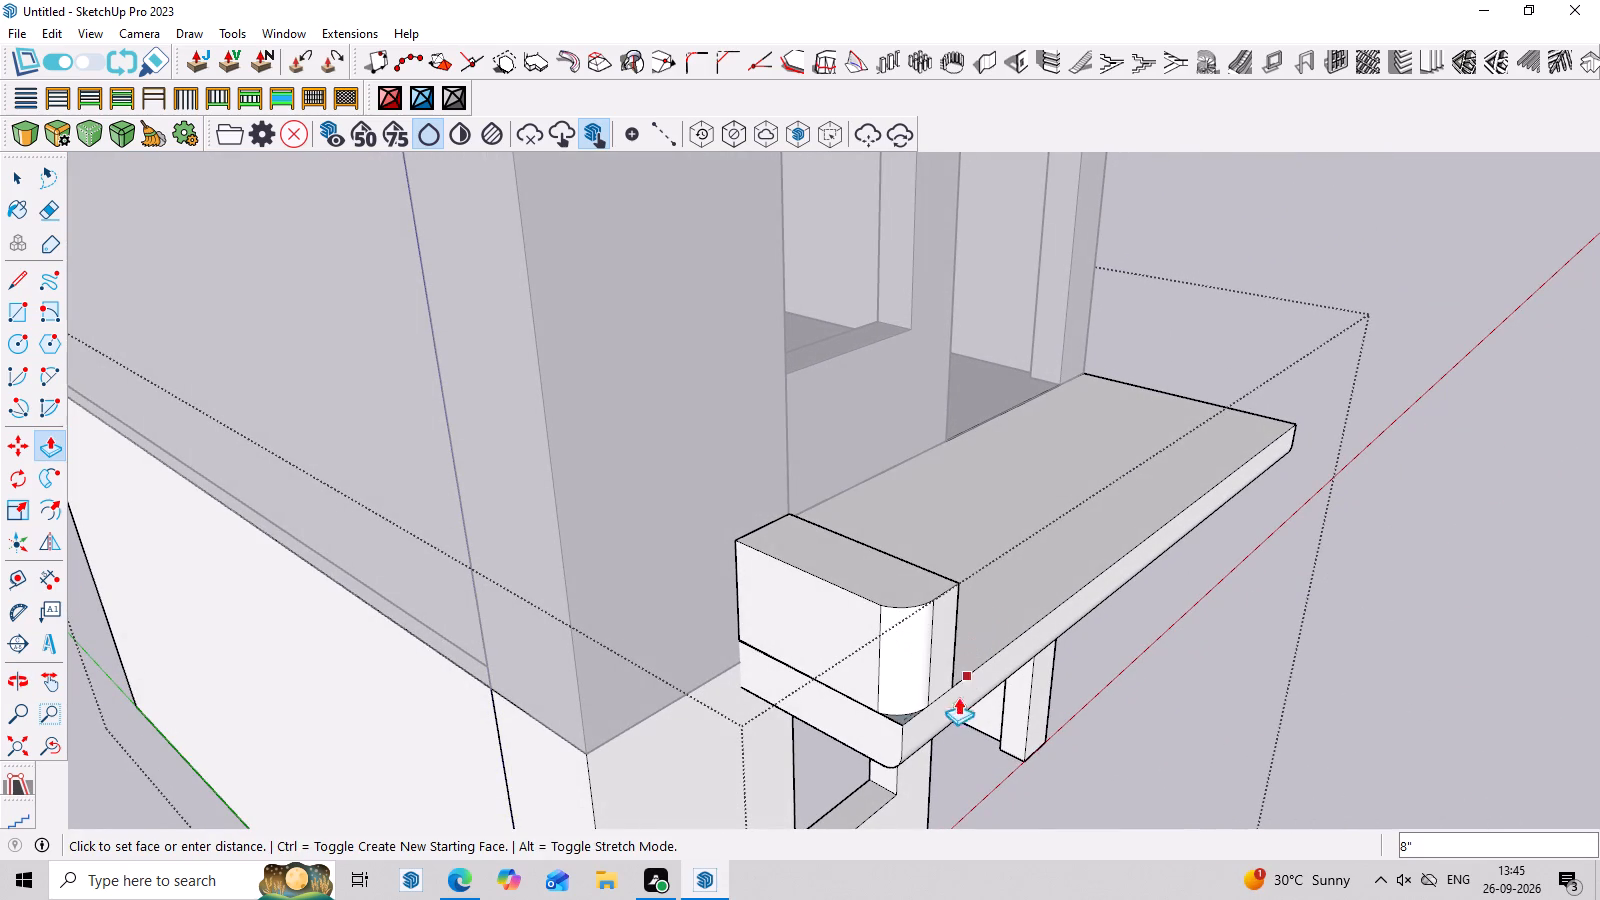
pyautogui.click(946, 768)
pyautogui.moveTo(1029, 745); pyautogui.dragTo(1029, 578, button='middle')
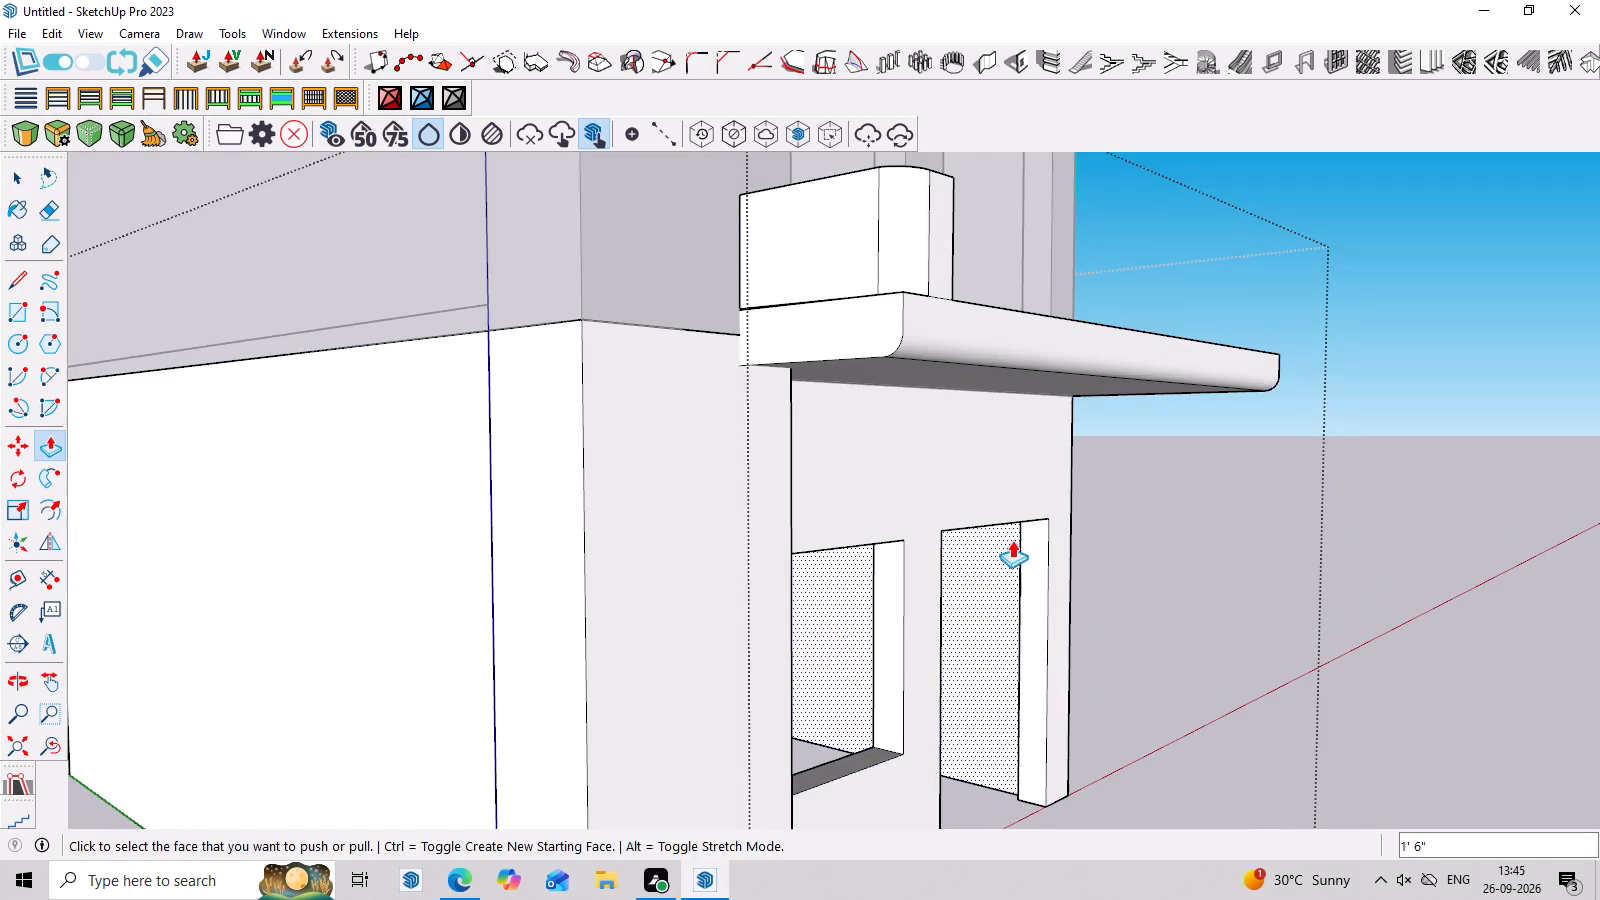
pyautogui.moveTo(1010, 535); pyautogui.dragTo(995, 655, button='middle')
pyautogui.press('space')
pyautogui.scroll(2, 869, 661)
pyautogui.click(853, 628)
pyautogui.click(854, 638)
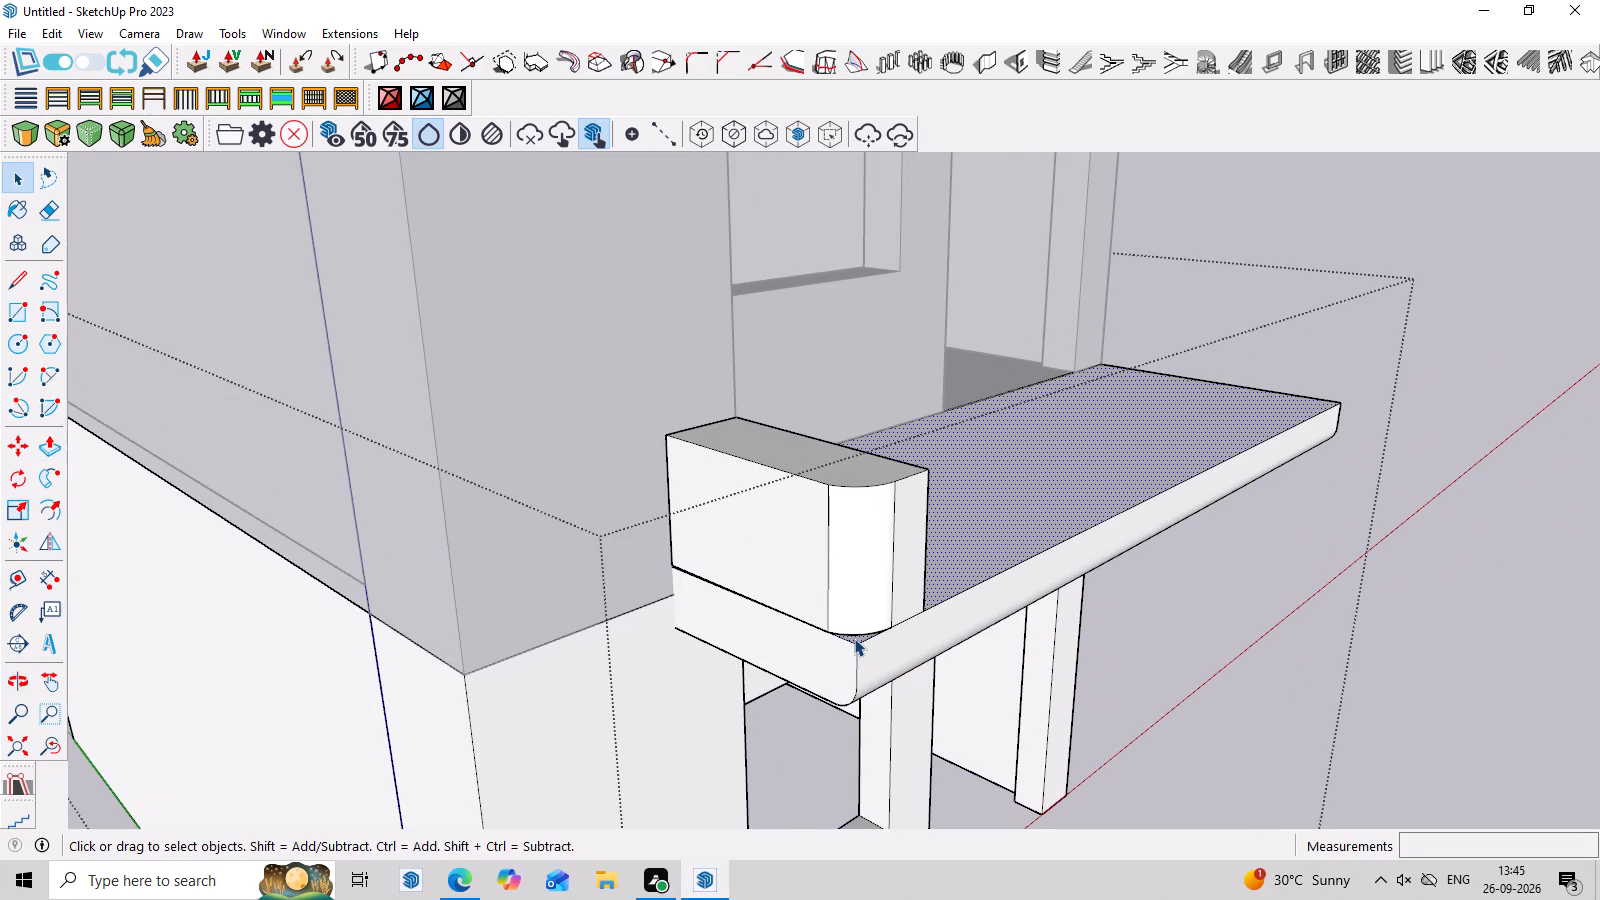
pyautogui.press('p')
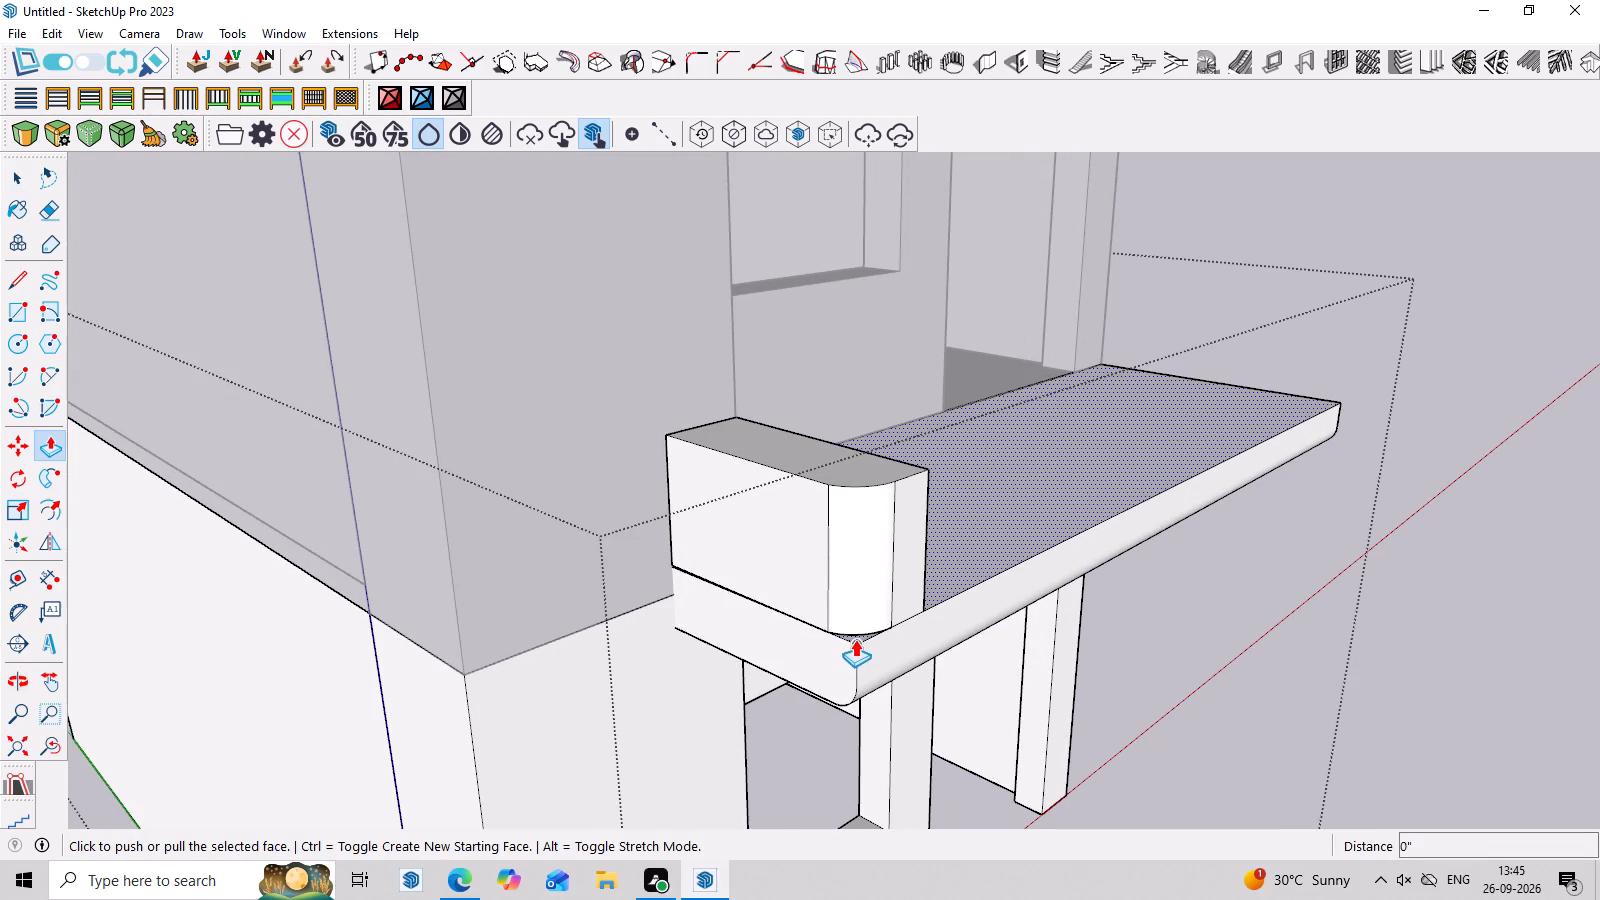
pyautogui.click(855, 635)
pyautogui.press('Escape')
# Draw a two-point arc about 7" long on the slab's top along the base of the block's rounded corner.
pyautogui.moveTo(861, 650); pyautogui.dragTo(860, 727, button='middle')
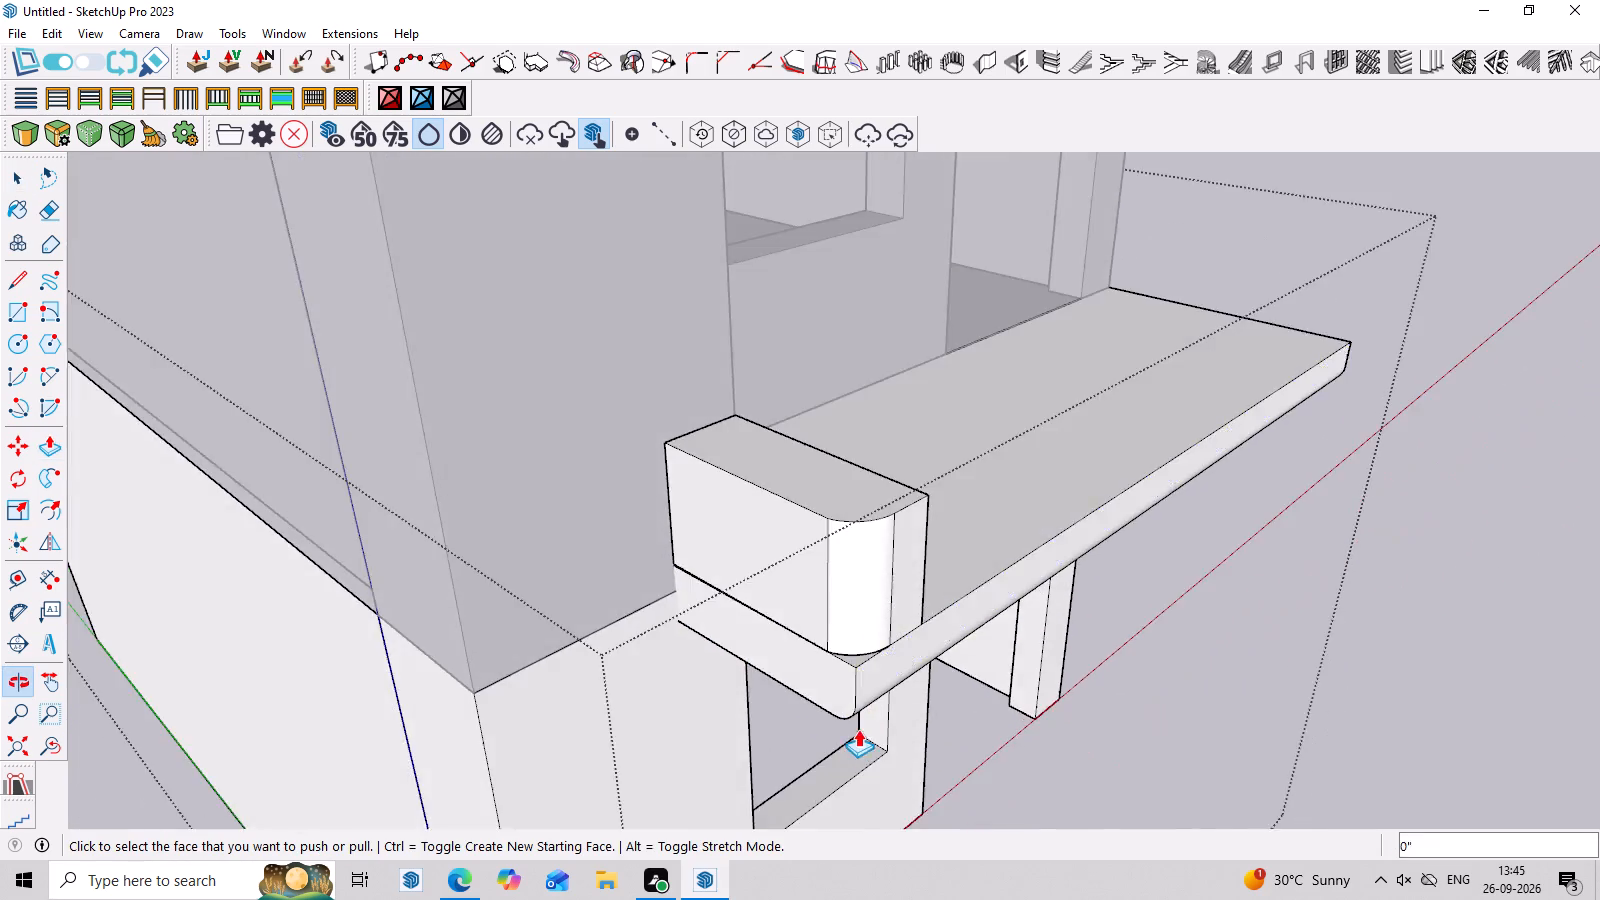
pyautogui.scroll(9, 858, 724)
pyautogui.moveTo(869, 634); pyautogui.dragTo(846, 842, button='middle')
pyautogui.scroll(-8, 909, 395)
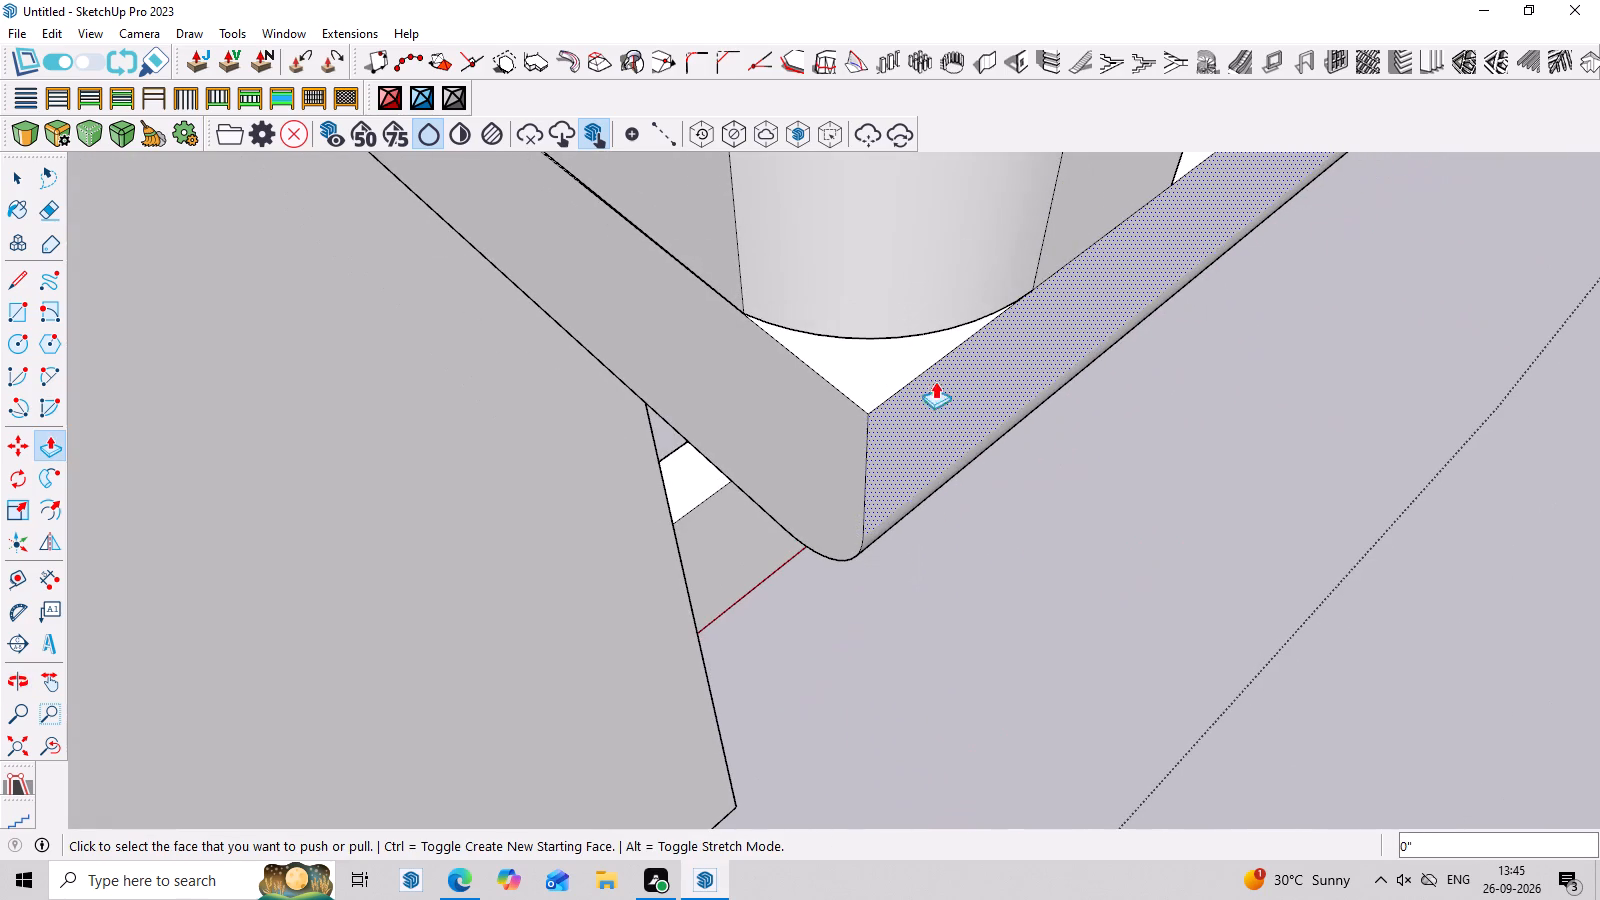
pyautogui.click(47, 374)
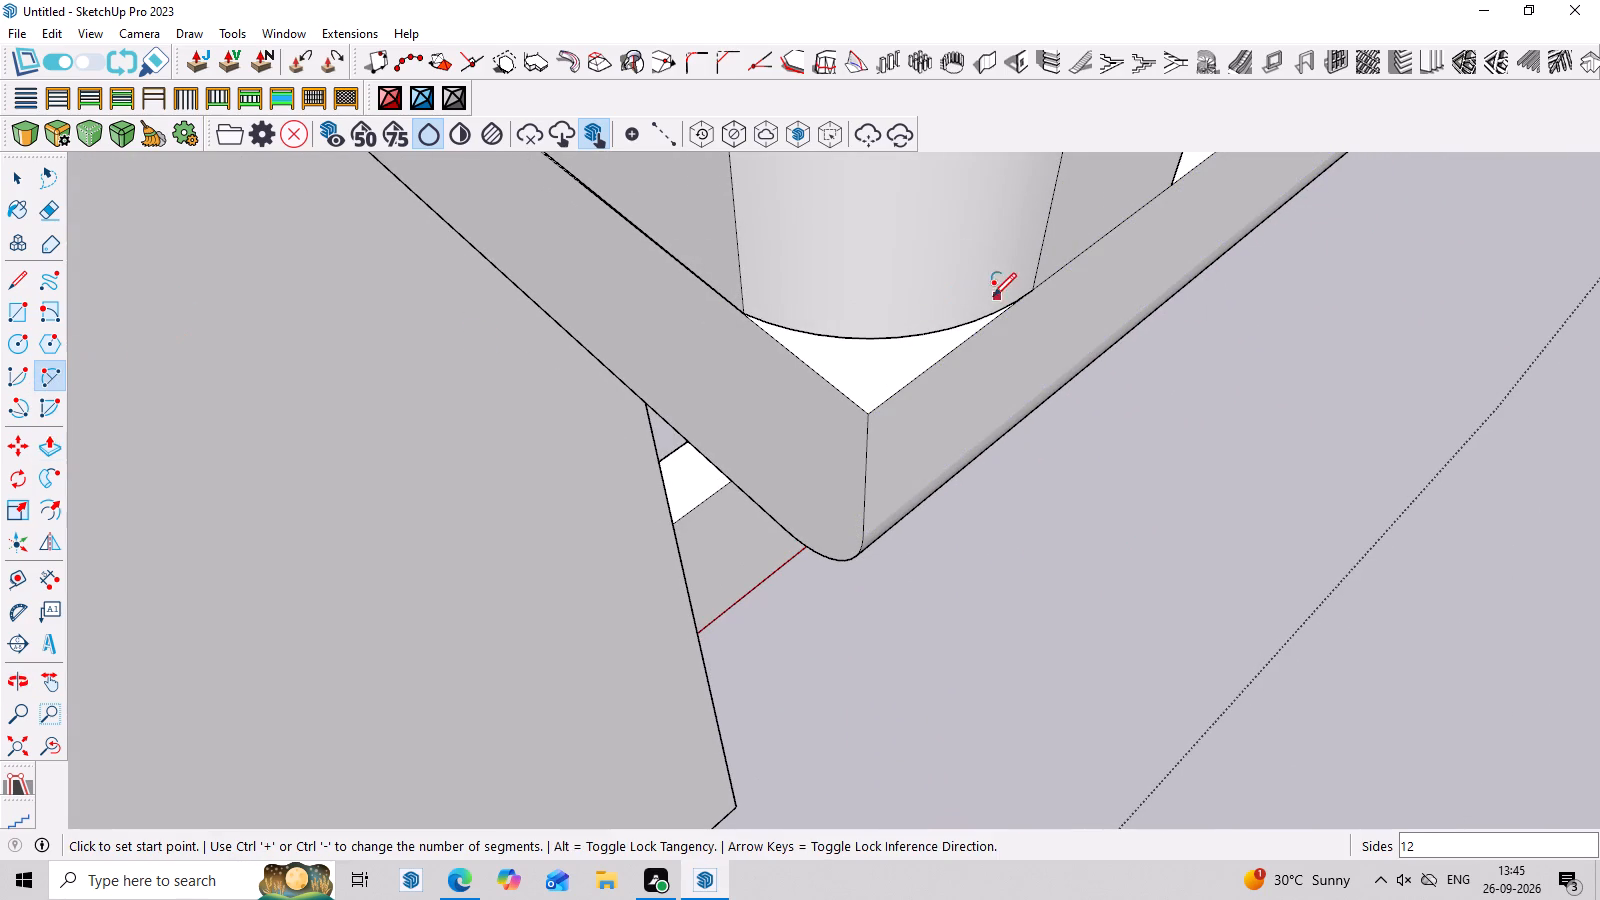
pyautogui.click(1039, 289)
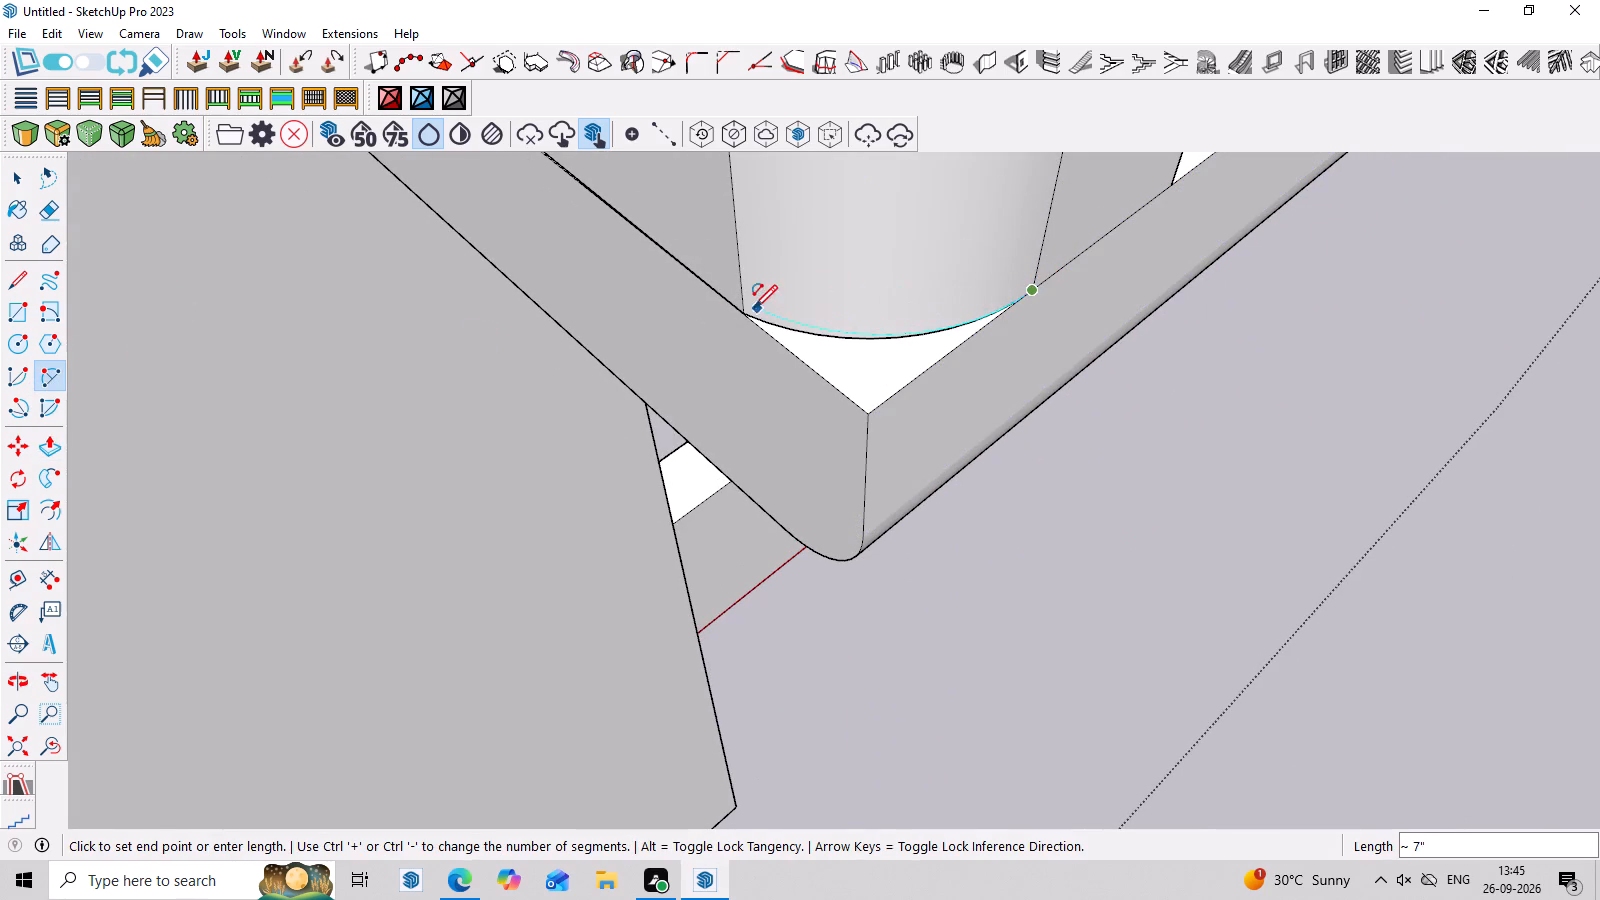
pyautogui.click(738, 312)
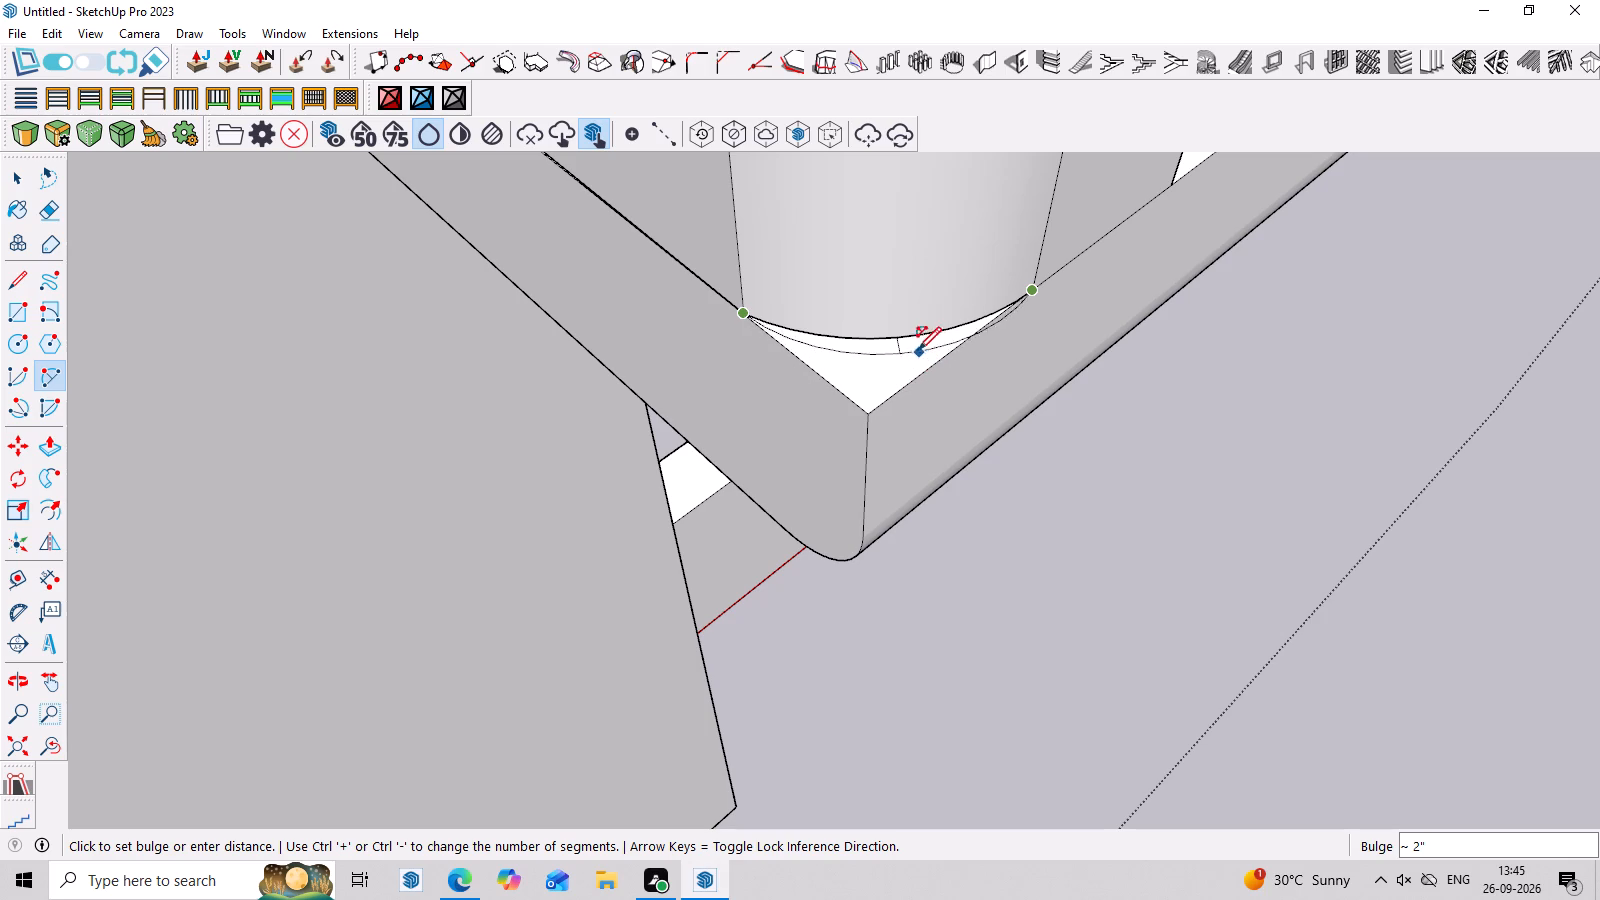
pyautogui.click(908, 340)
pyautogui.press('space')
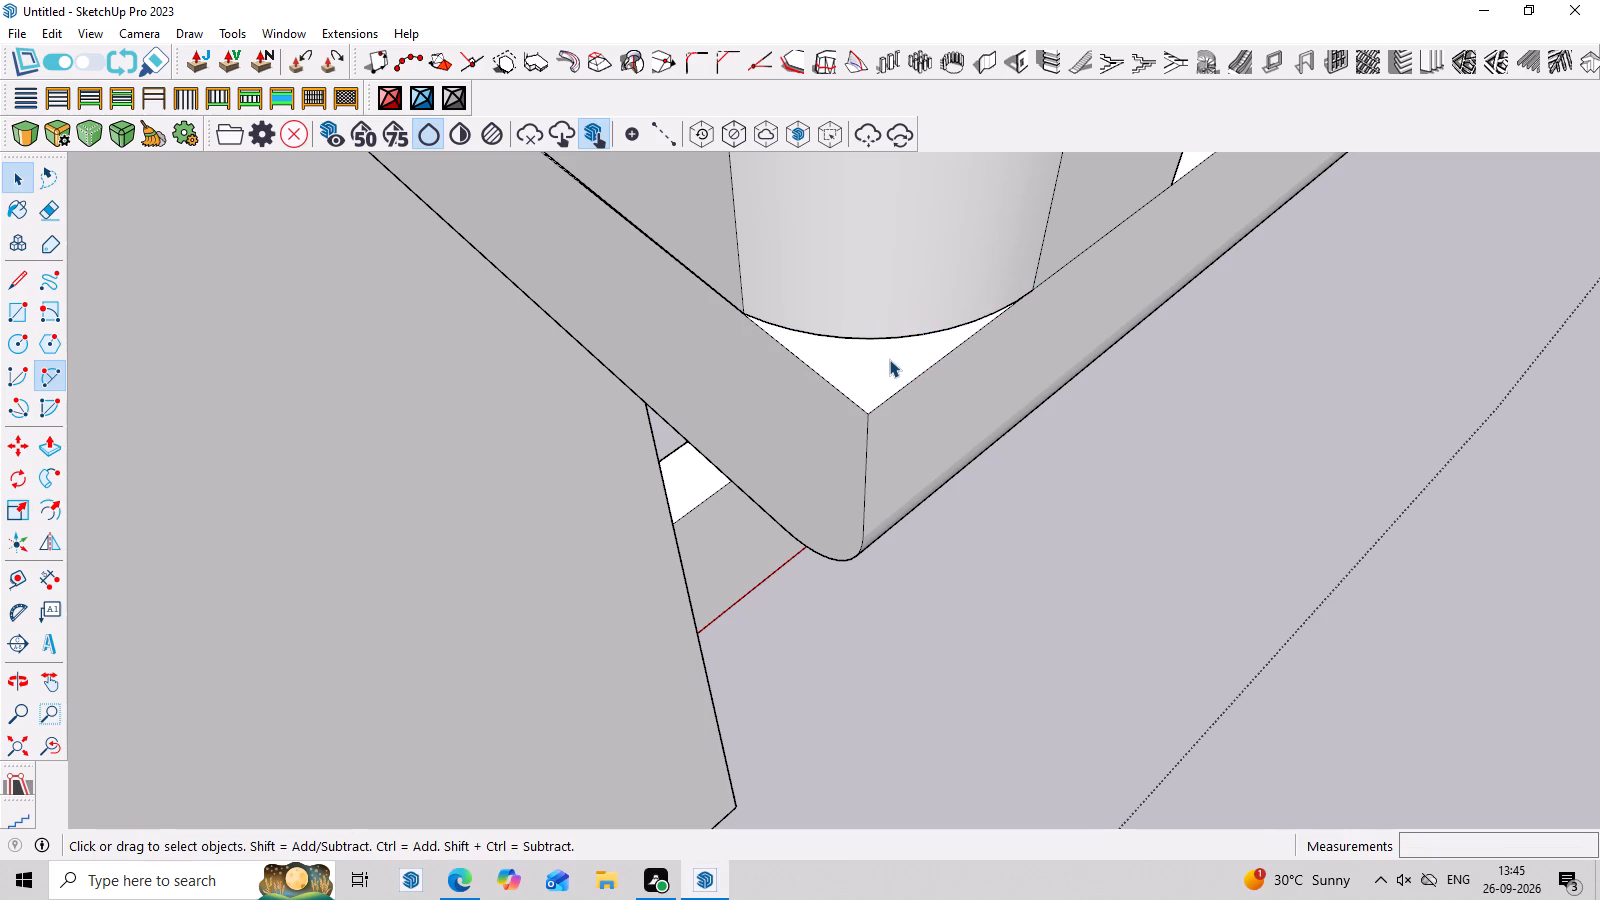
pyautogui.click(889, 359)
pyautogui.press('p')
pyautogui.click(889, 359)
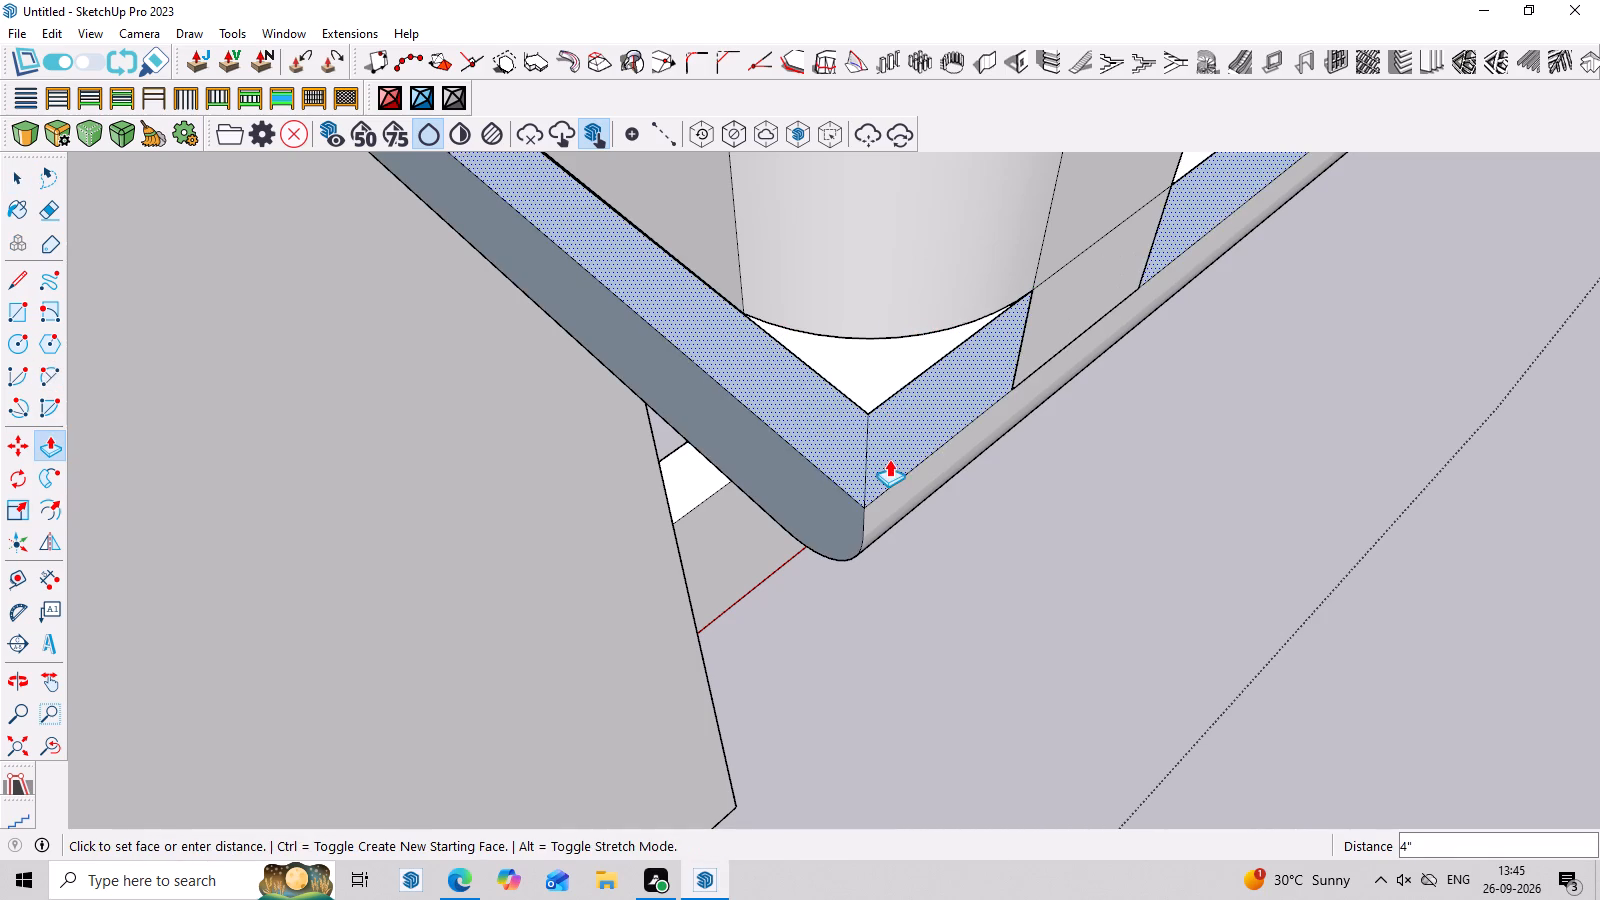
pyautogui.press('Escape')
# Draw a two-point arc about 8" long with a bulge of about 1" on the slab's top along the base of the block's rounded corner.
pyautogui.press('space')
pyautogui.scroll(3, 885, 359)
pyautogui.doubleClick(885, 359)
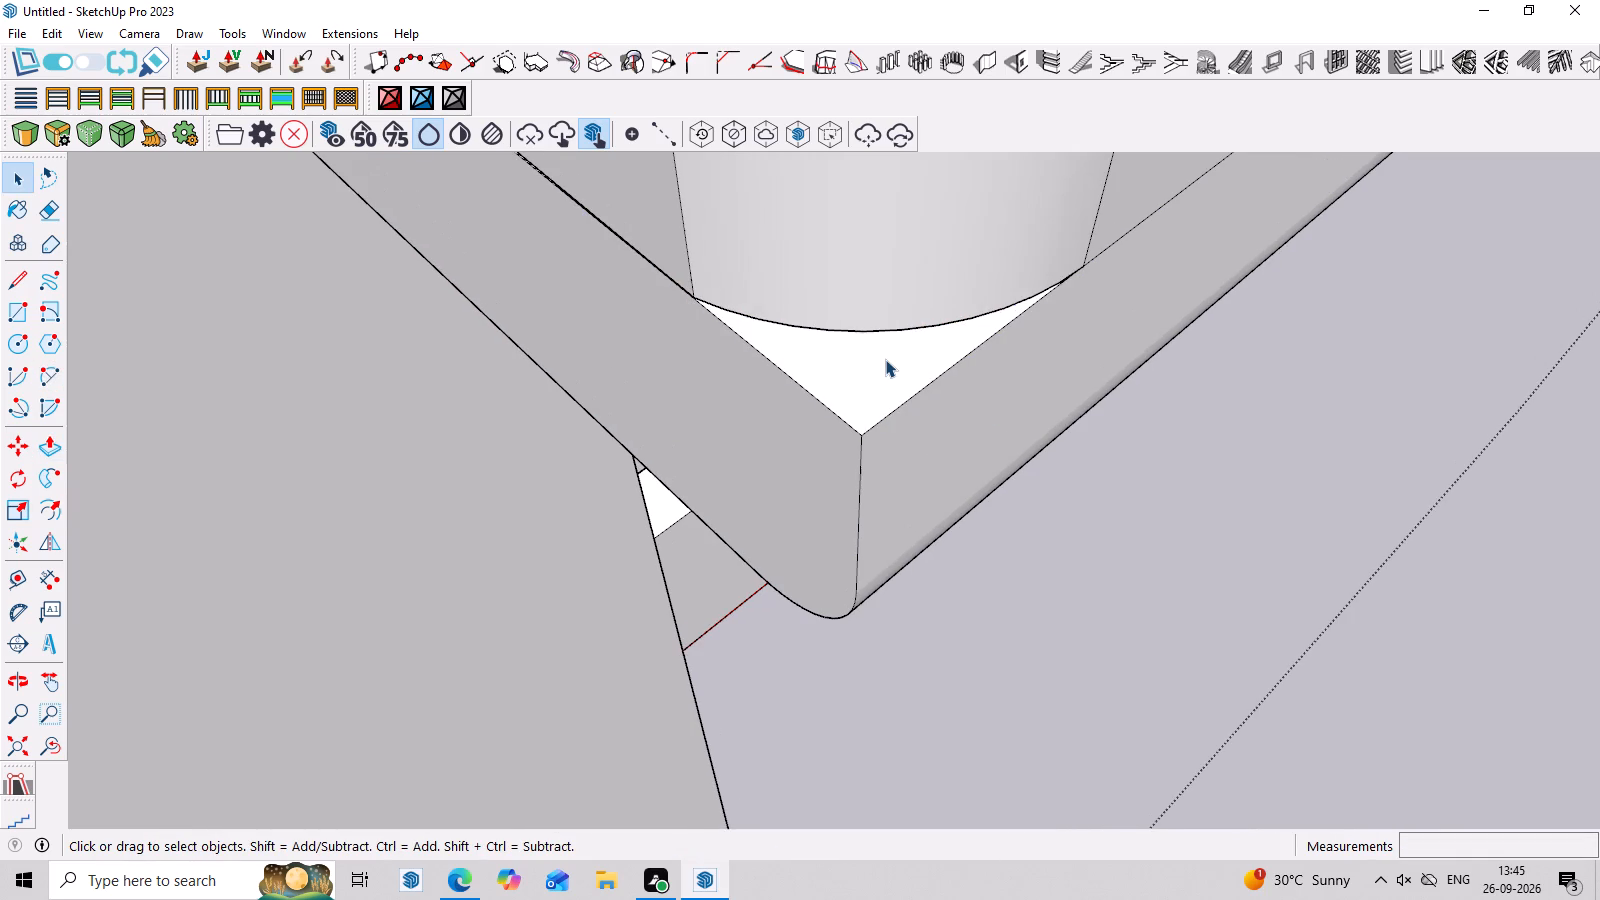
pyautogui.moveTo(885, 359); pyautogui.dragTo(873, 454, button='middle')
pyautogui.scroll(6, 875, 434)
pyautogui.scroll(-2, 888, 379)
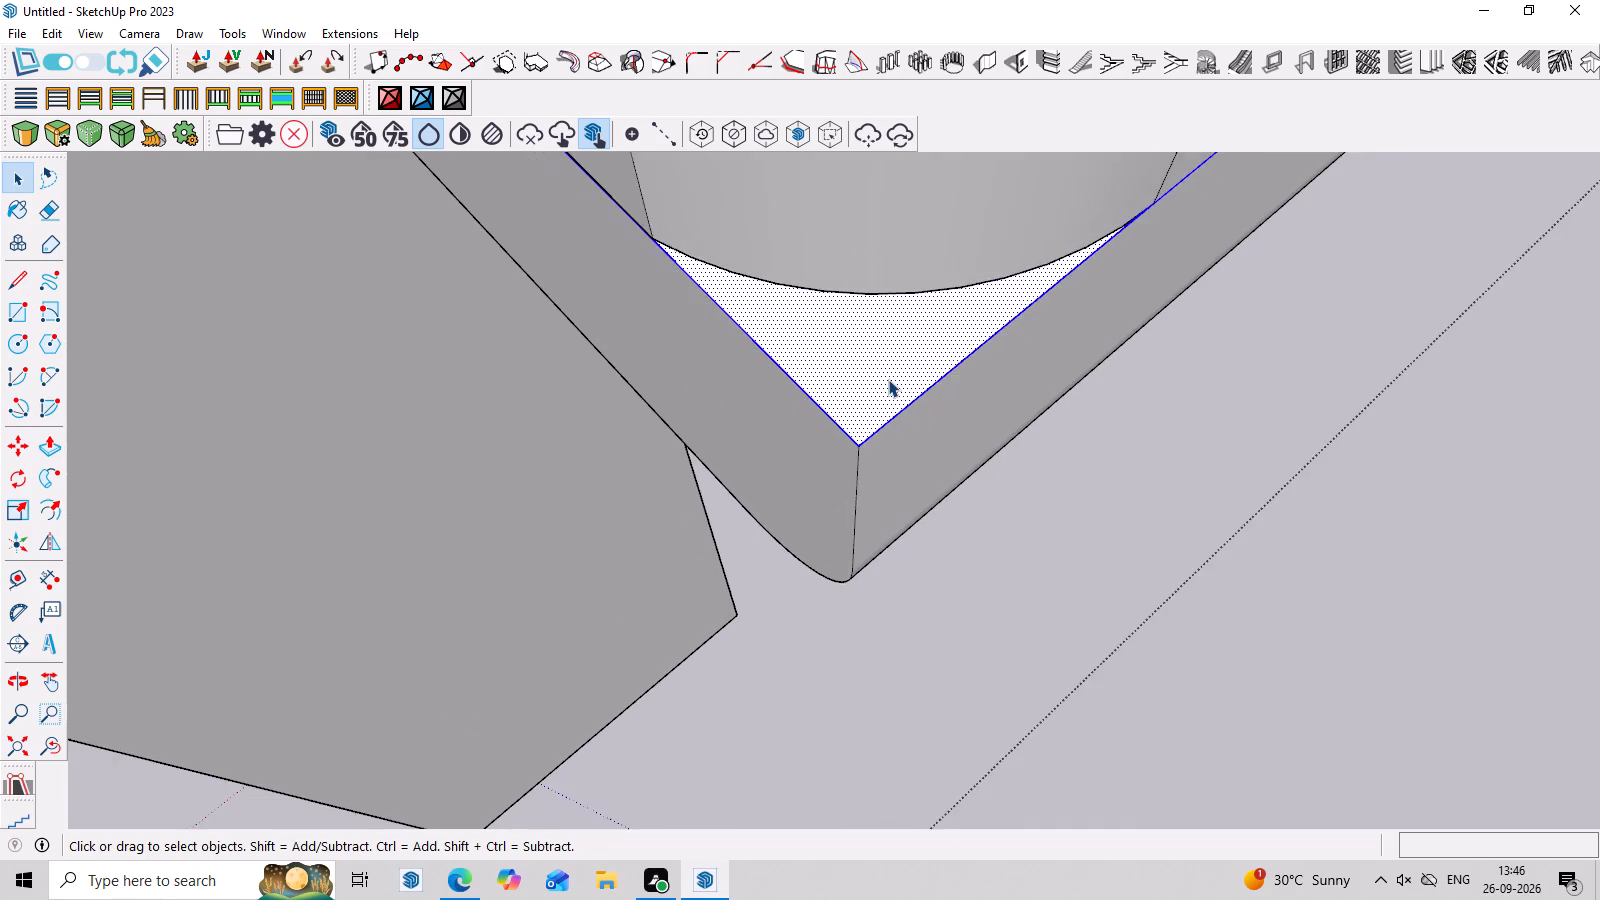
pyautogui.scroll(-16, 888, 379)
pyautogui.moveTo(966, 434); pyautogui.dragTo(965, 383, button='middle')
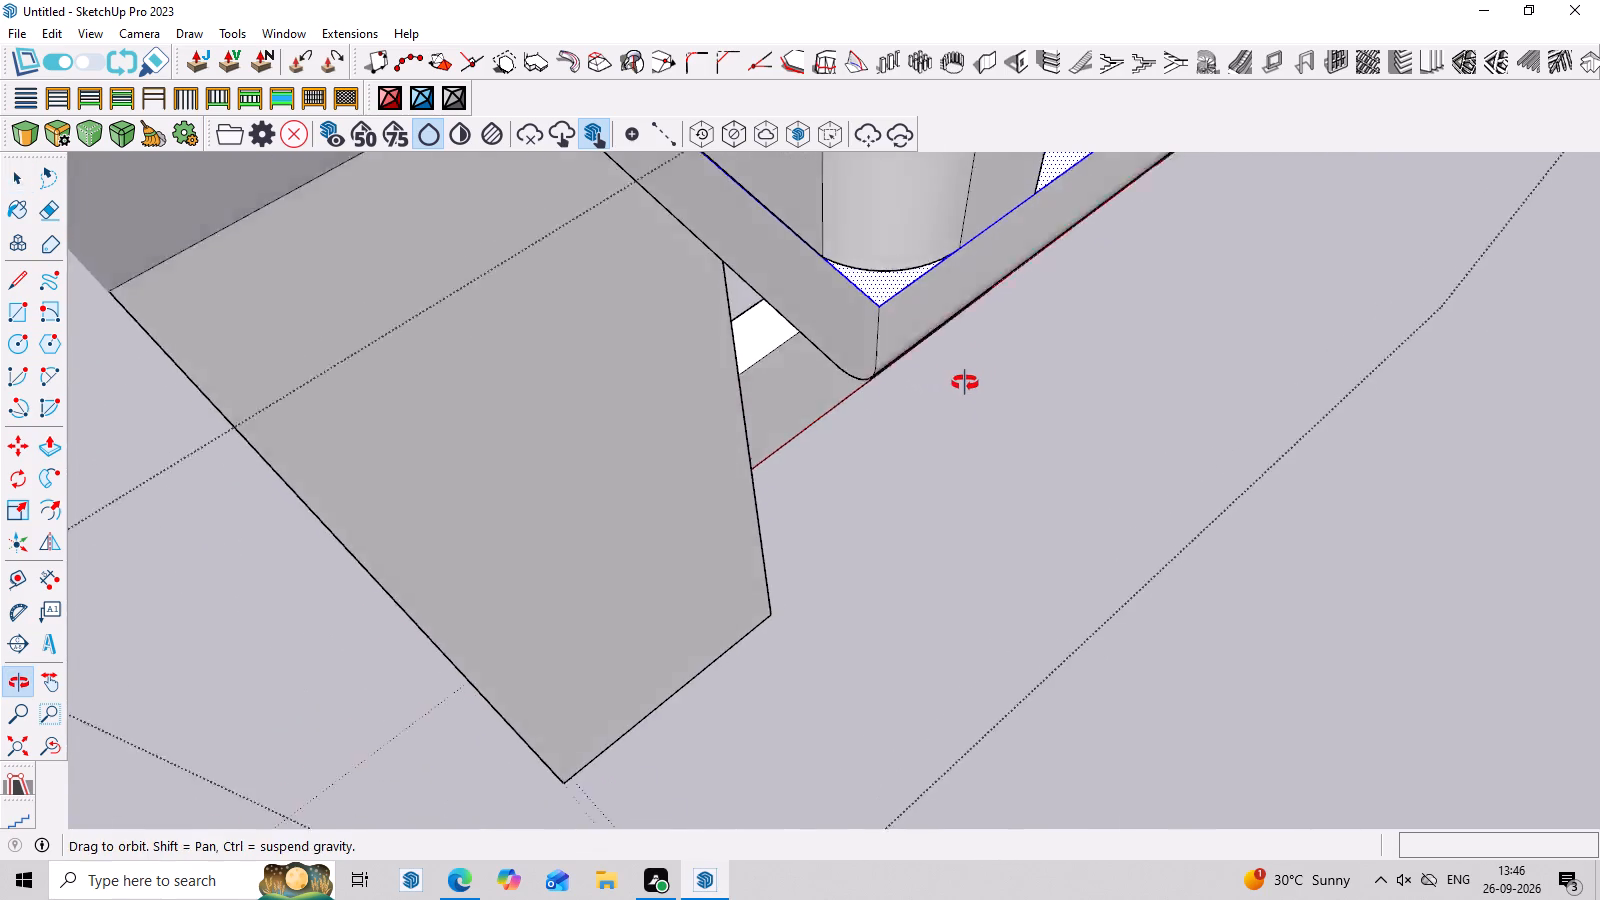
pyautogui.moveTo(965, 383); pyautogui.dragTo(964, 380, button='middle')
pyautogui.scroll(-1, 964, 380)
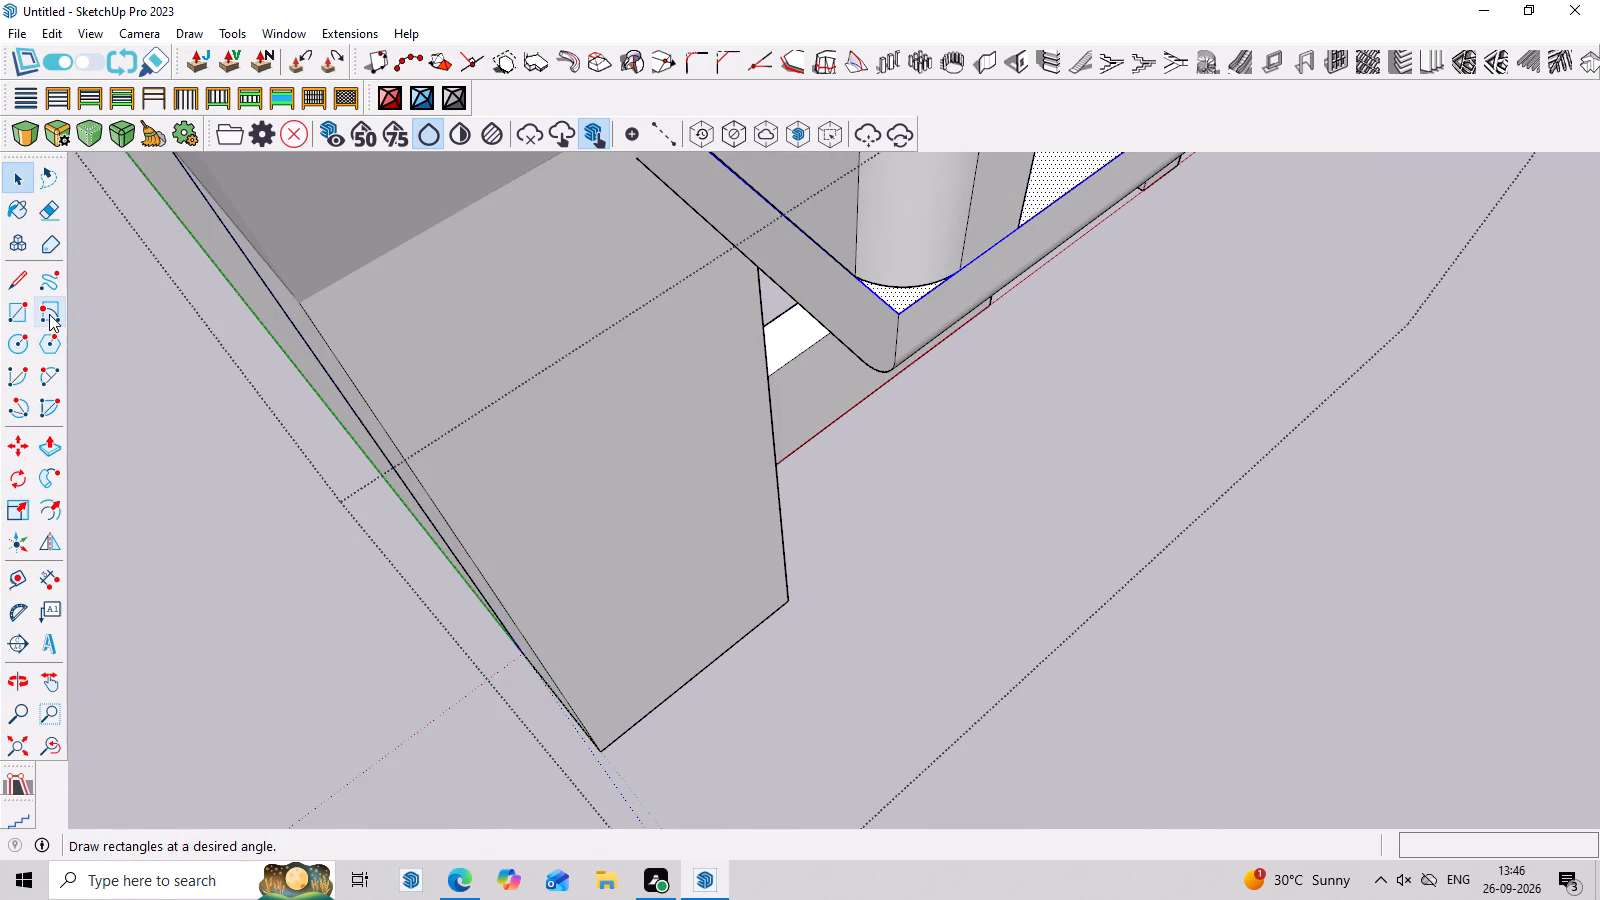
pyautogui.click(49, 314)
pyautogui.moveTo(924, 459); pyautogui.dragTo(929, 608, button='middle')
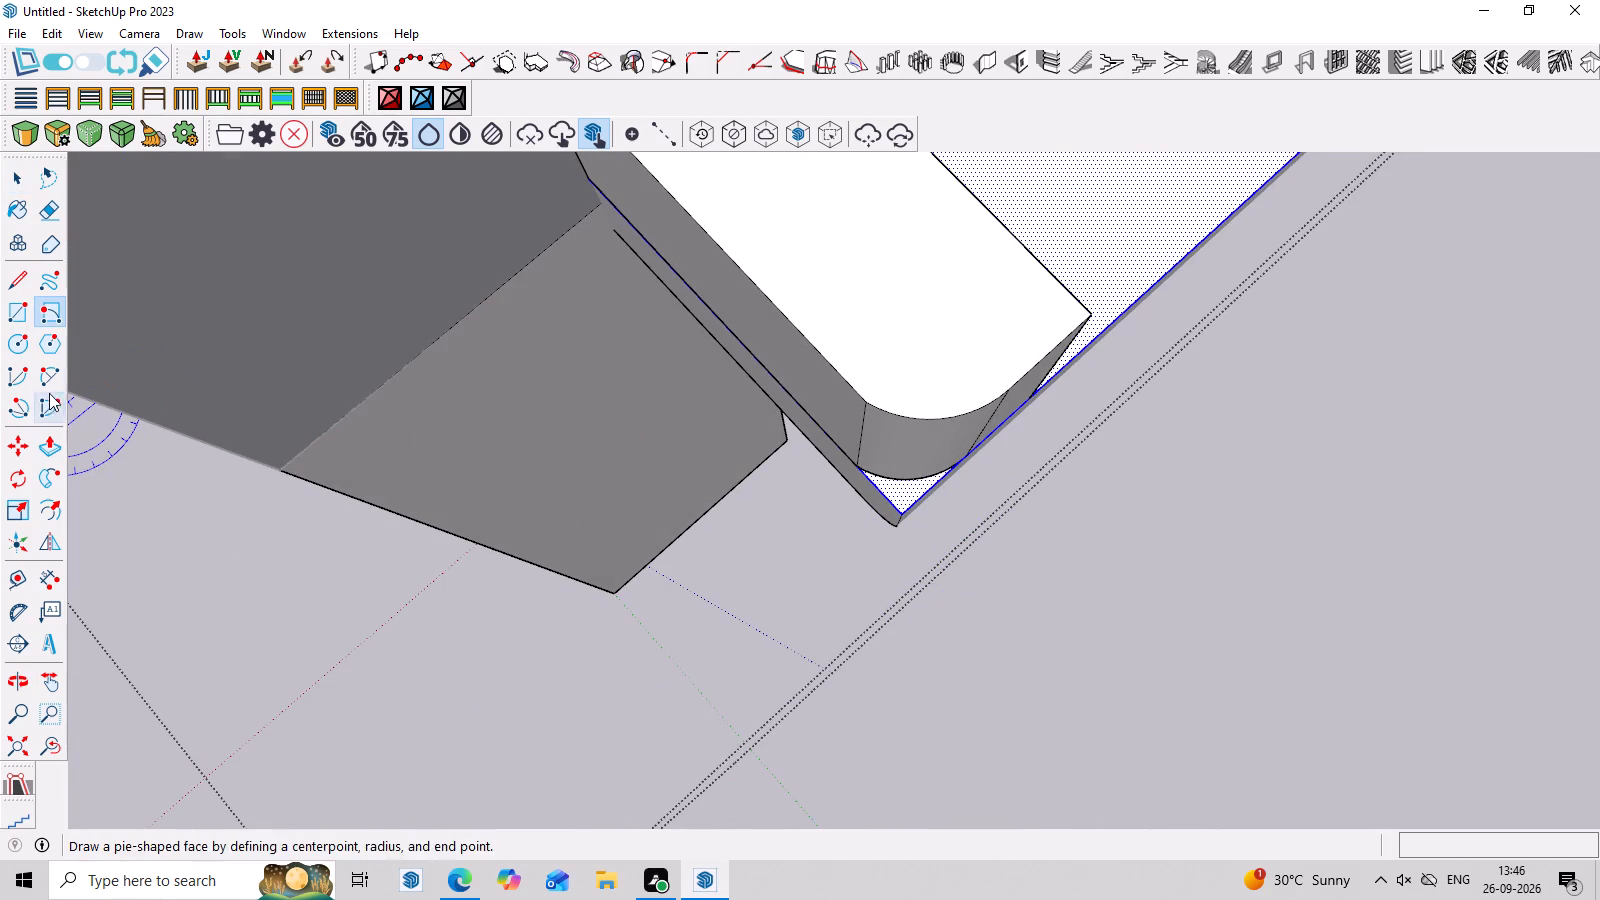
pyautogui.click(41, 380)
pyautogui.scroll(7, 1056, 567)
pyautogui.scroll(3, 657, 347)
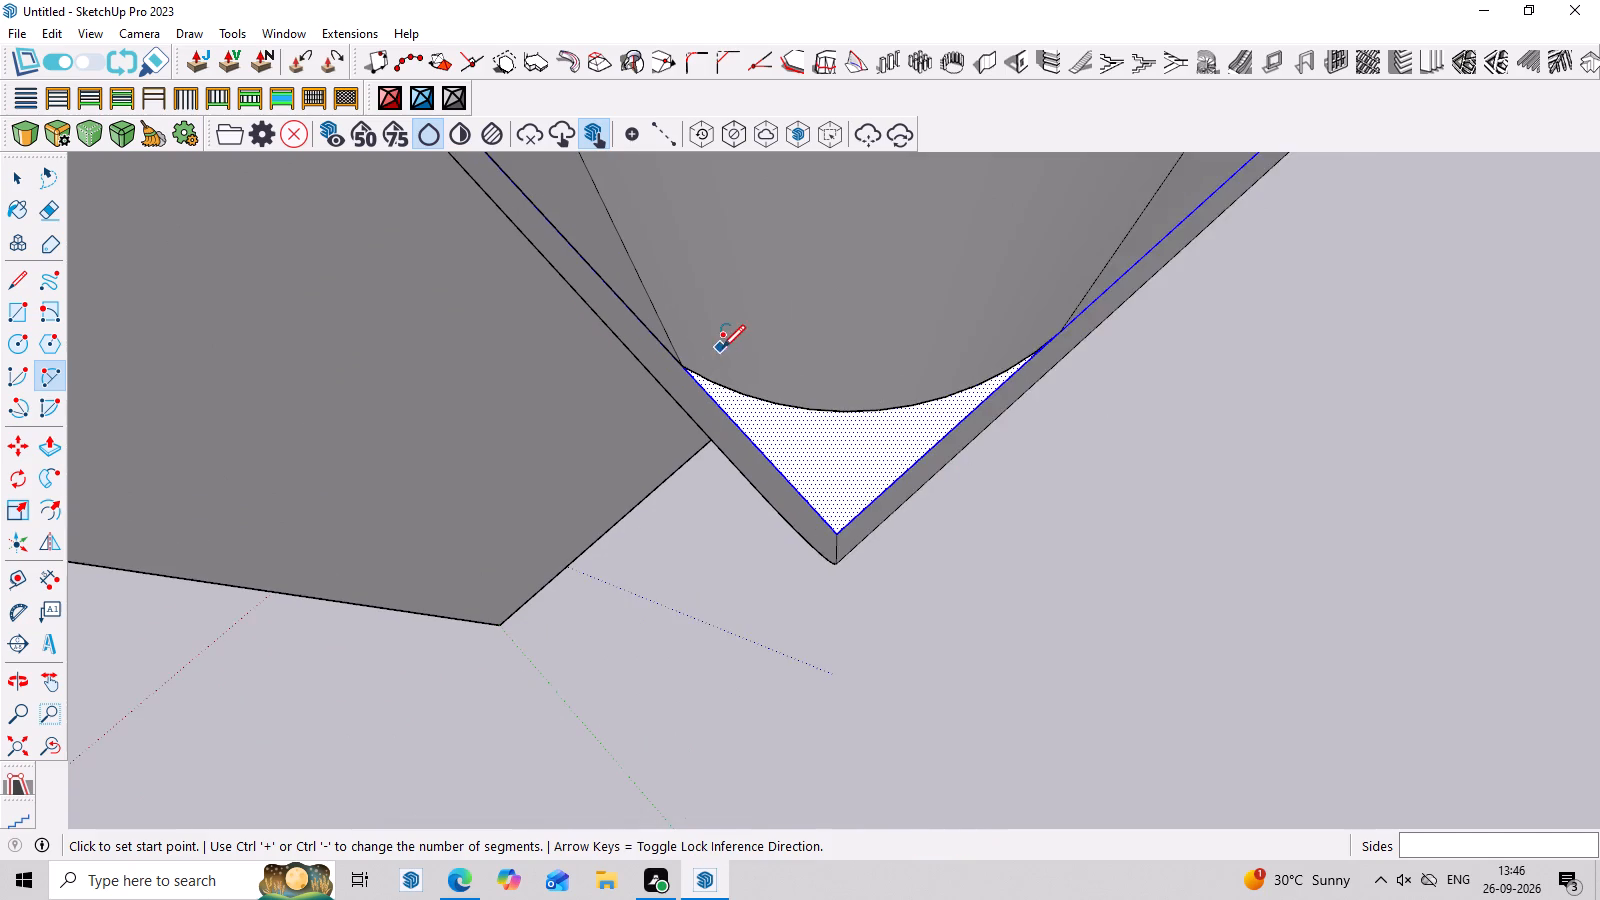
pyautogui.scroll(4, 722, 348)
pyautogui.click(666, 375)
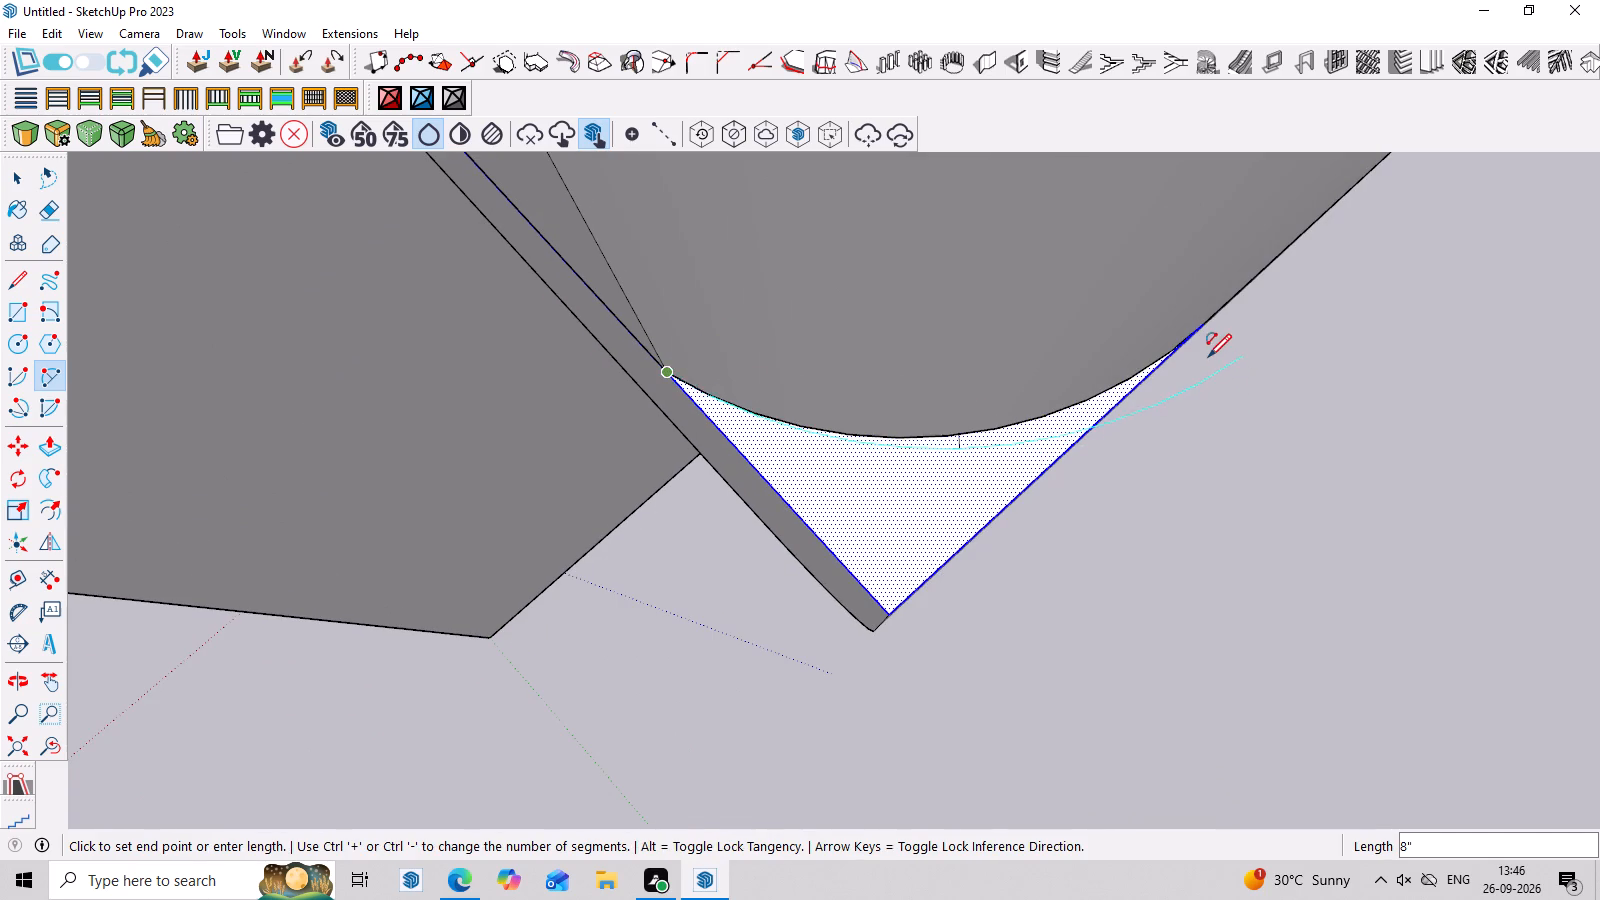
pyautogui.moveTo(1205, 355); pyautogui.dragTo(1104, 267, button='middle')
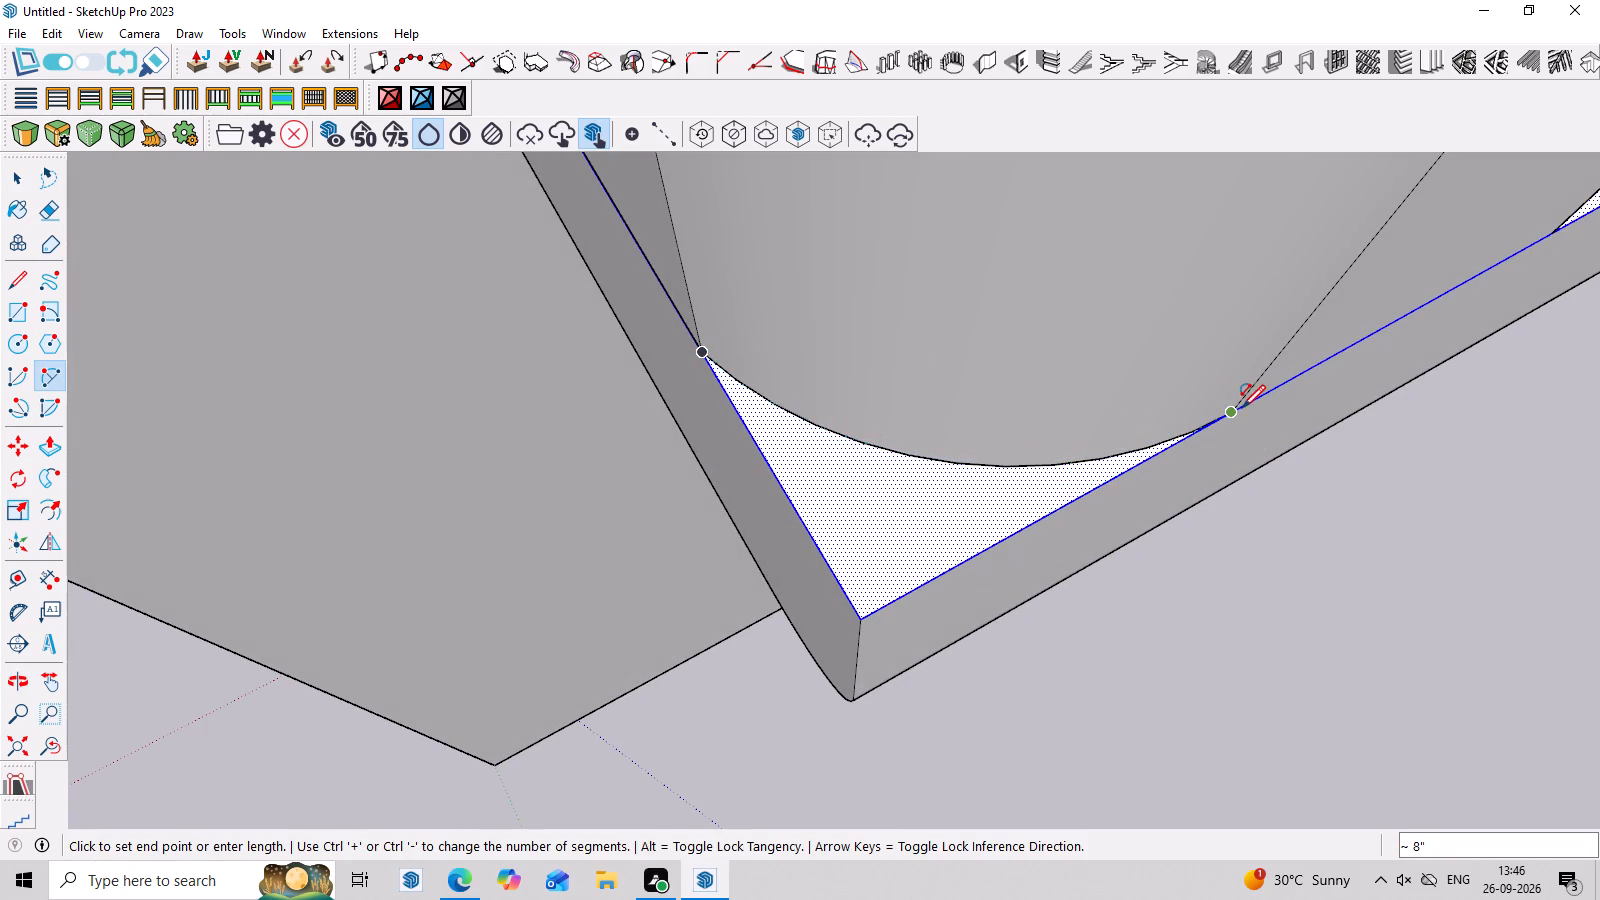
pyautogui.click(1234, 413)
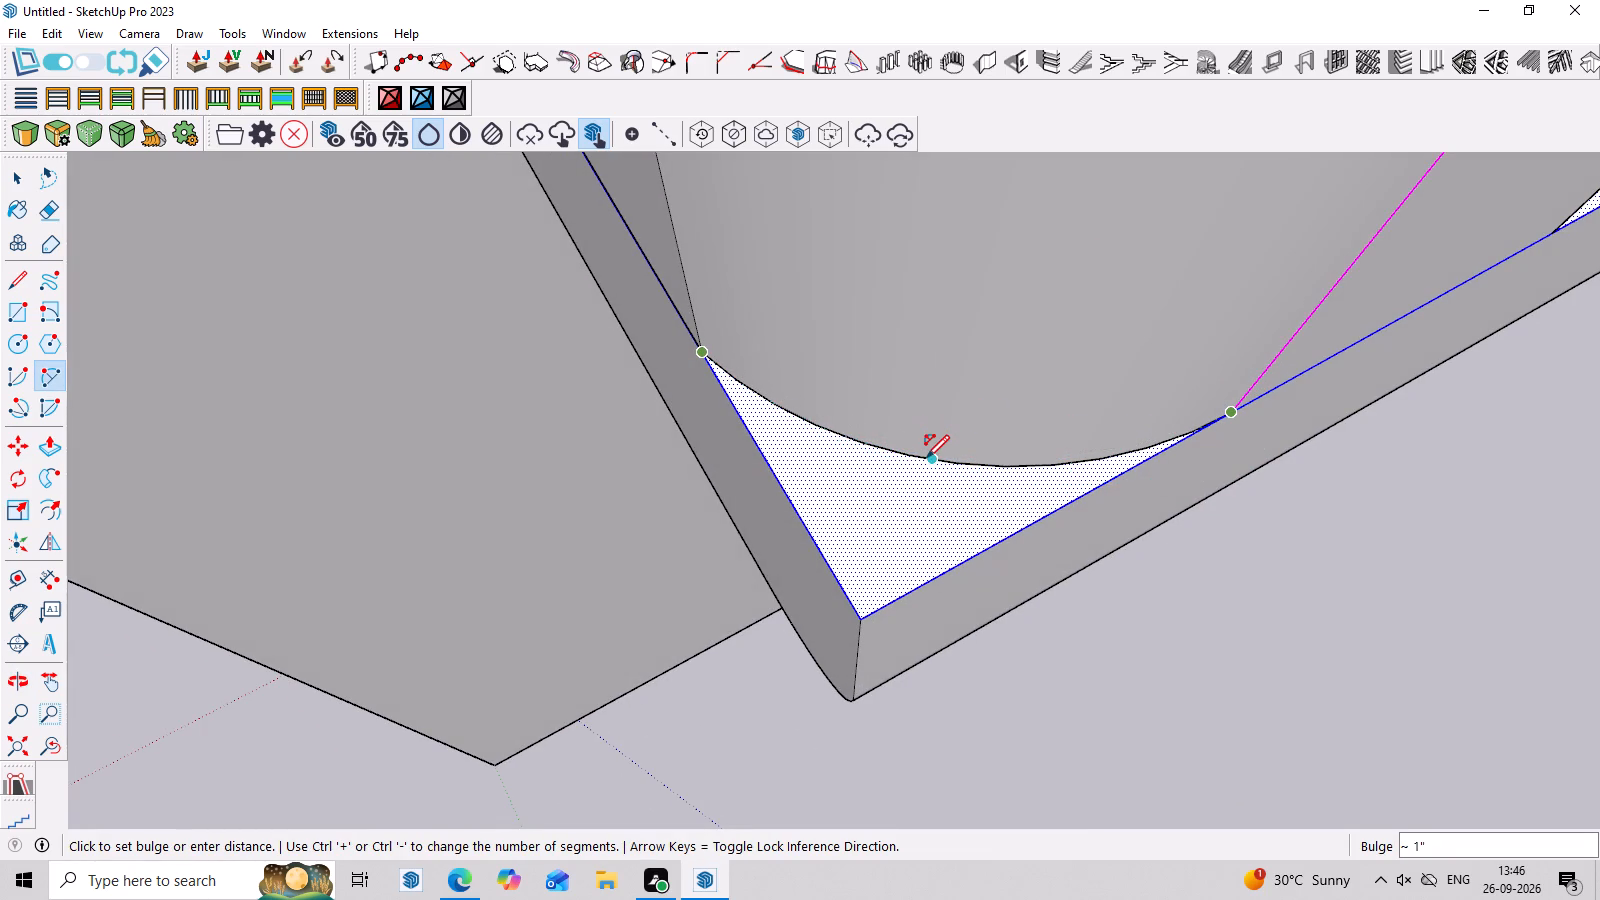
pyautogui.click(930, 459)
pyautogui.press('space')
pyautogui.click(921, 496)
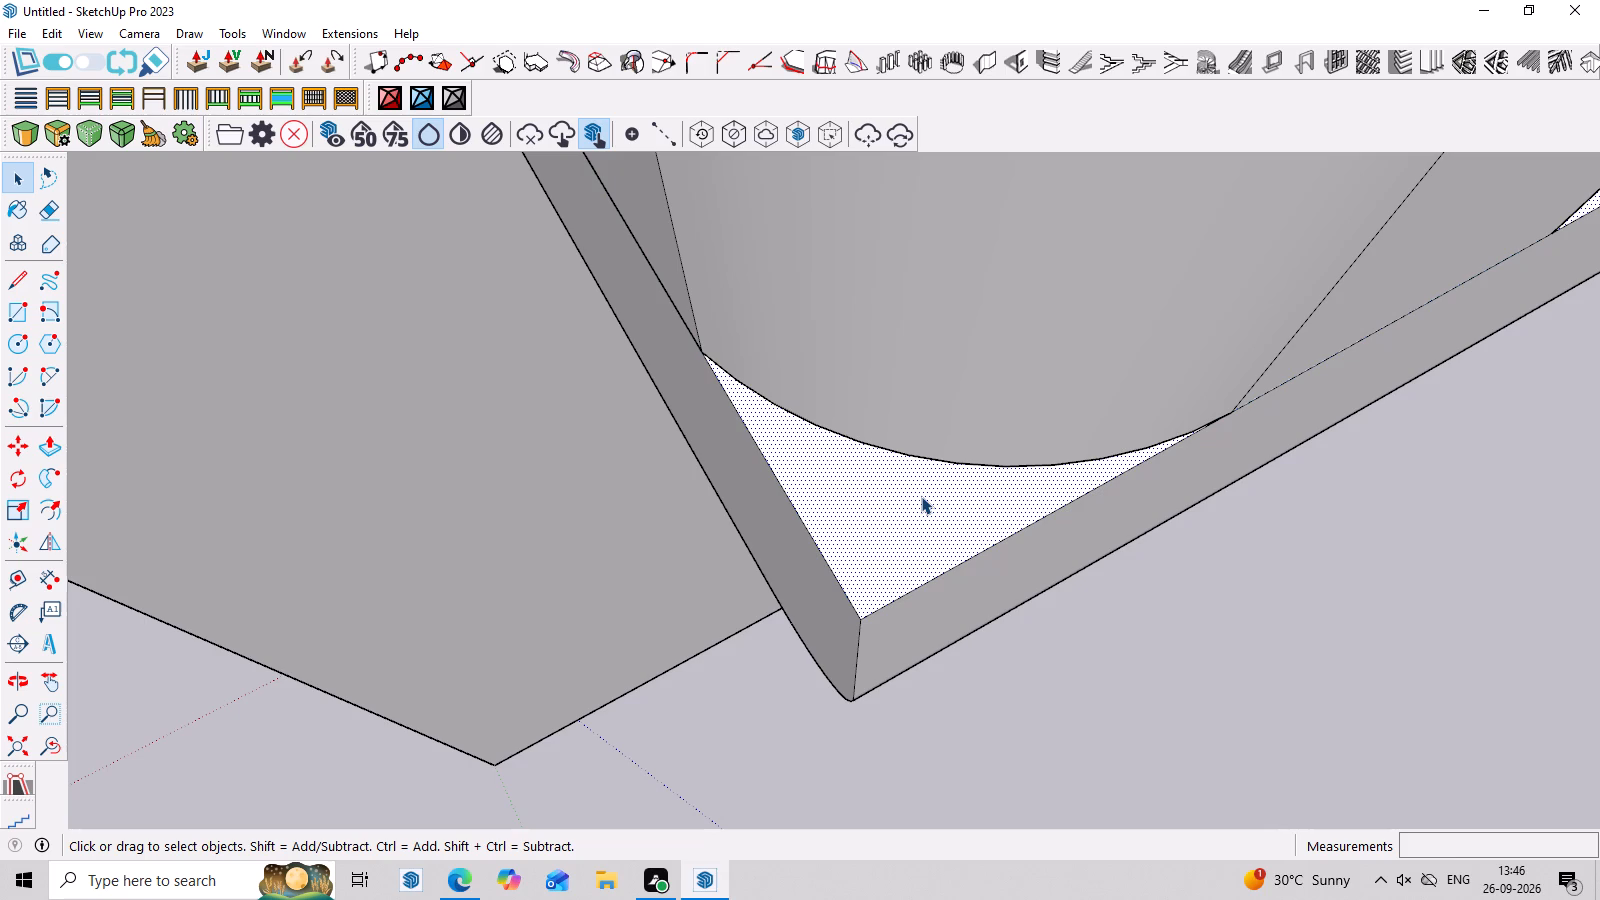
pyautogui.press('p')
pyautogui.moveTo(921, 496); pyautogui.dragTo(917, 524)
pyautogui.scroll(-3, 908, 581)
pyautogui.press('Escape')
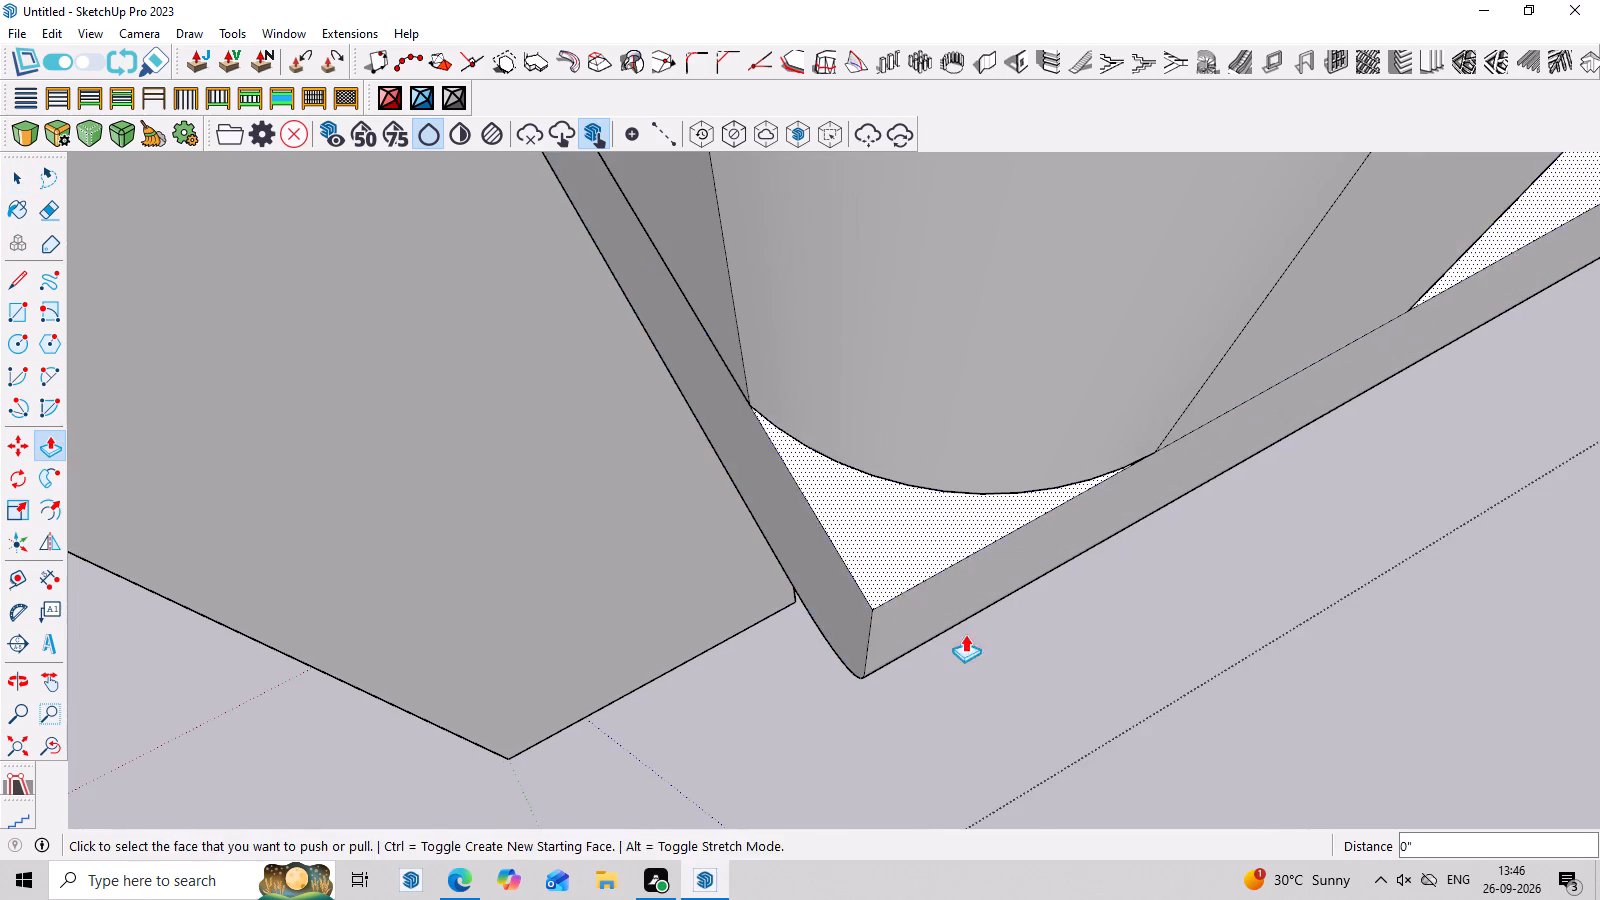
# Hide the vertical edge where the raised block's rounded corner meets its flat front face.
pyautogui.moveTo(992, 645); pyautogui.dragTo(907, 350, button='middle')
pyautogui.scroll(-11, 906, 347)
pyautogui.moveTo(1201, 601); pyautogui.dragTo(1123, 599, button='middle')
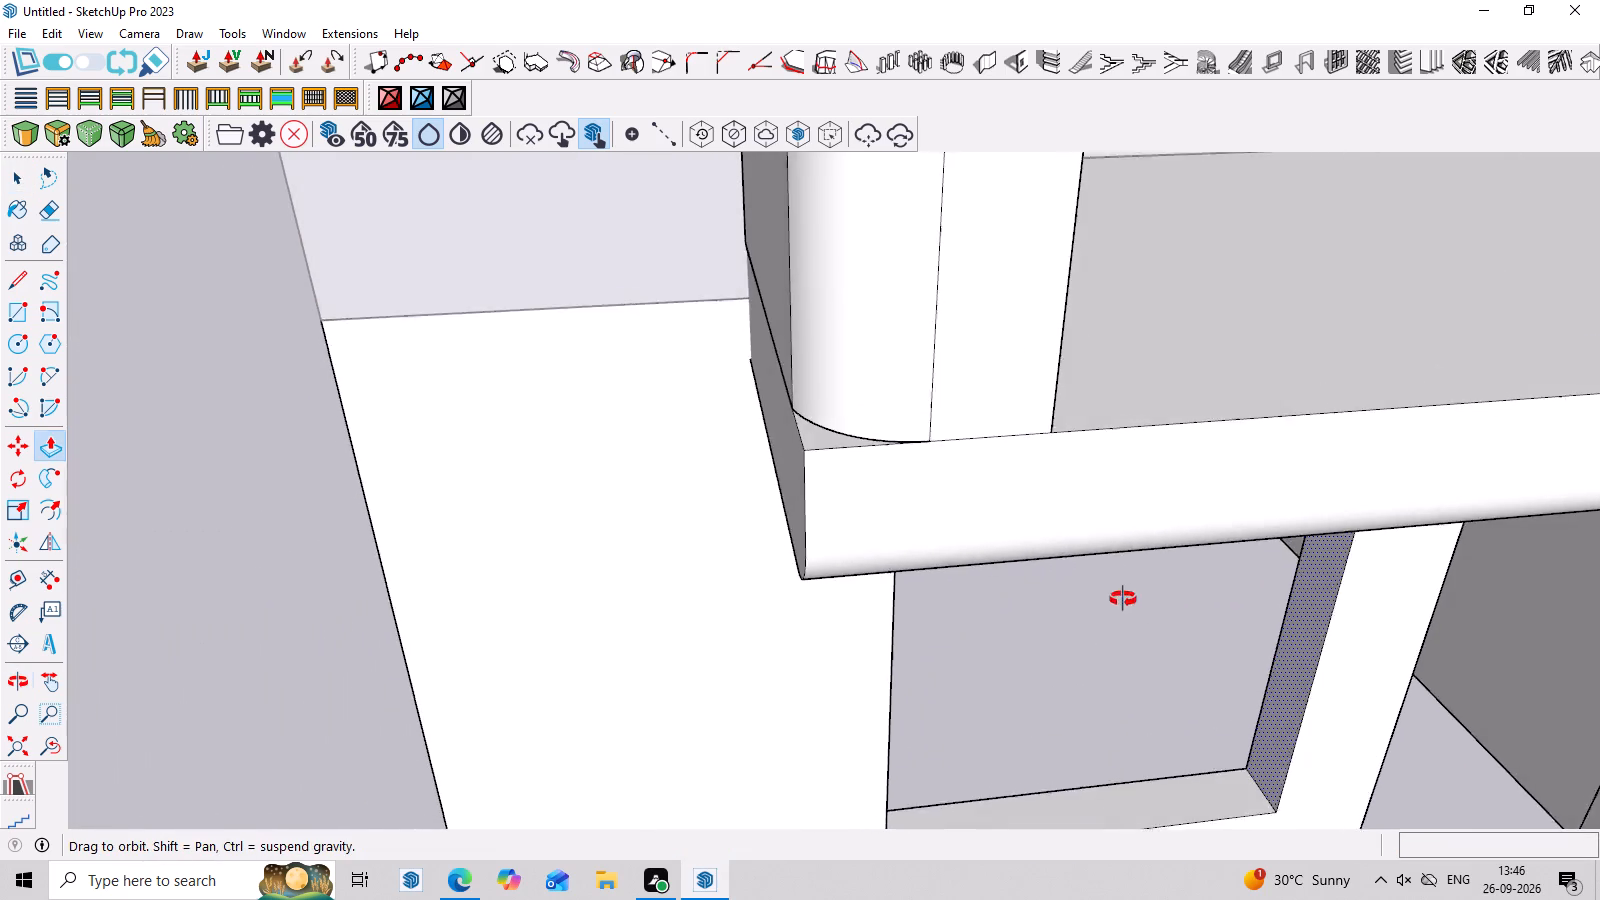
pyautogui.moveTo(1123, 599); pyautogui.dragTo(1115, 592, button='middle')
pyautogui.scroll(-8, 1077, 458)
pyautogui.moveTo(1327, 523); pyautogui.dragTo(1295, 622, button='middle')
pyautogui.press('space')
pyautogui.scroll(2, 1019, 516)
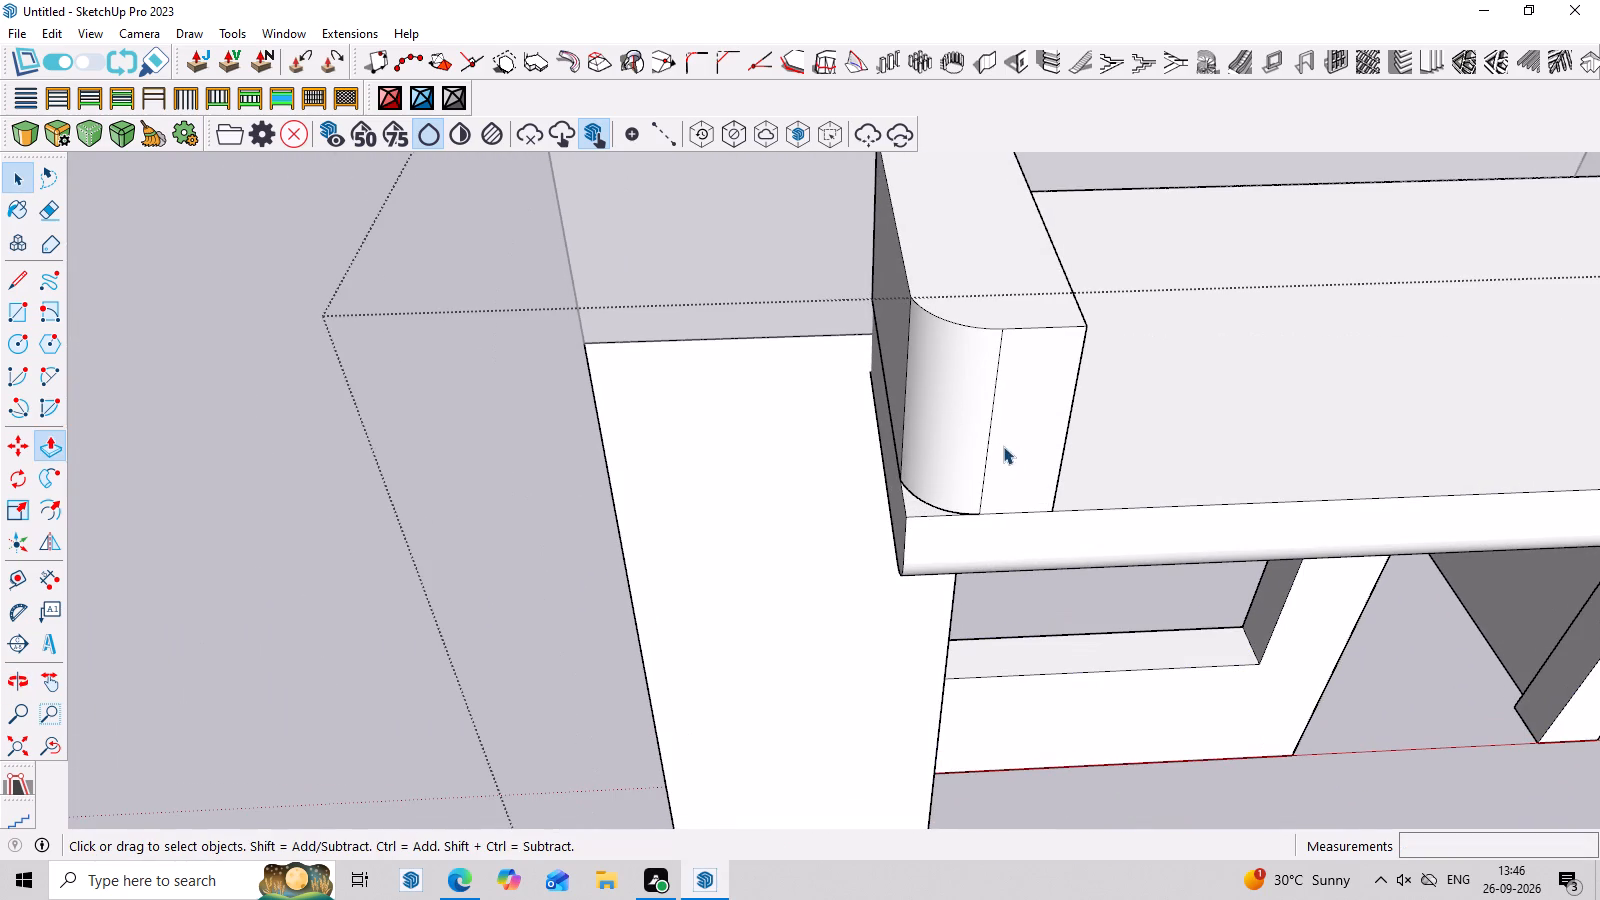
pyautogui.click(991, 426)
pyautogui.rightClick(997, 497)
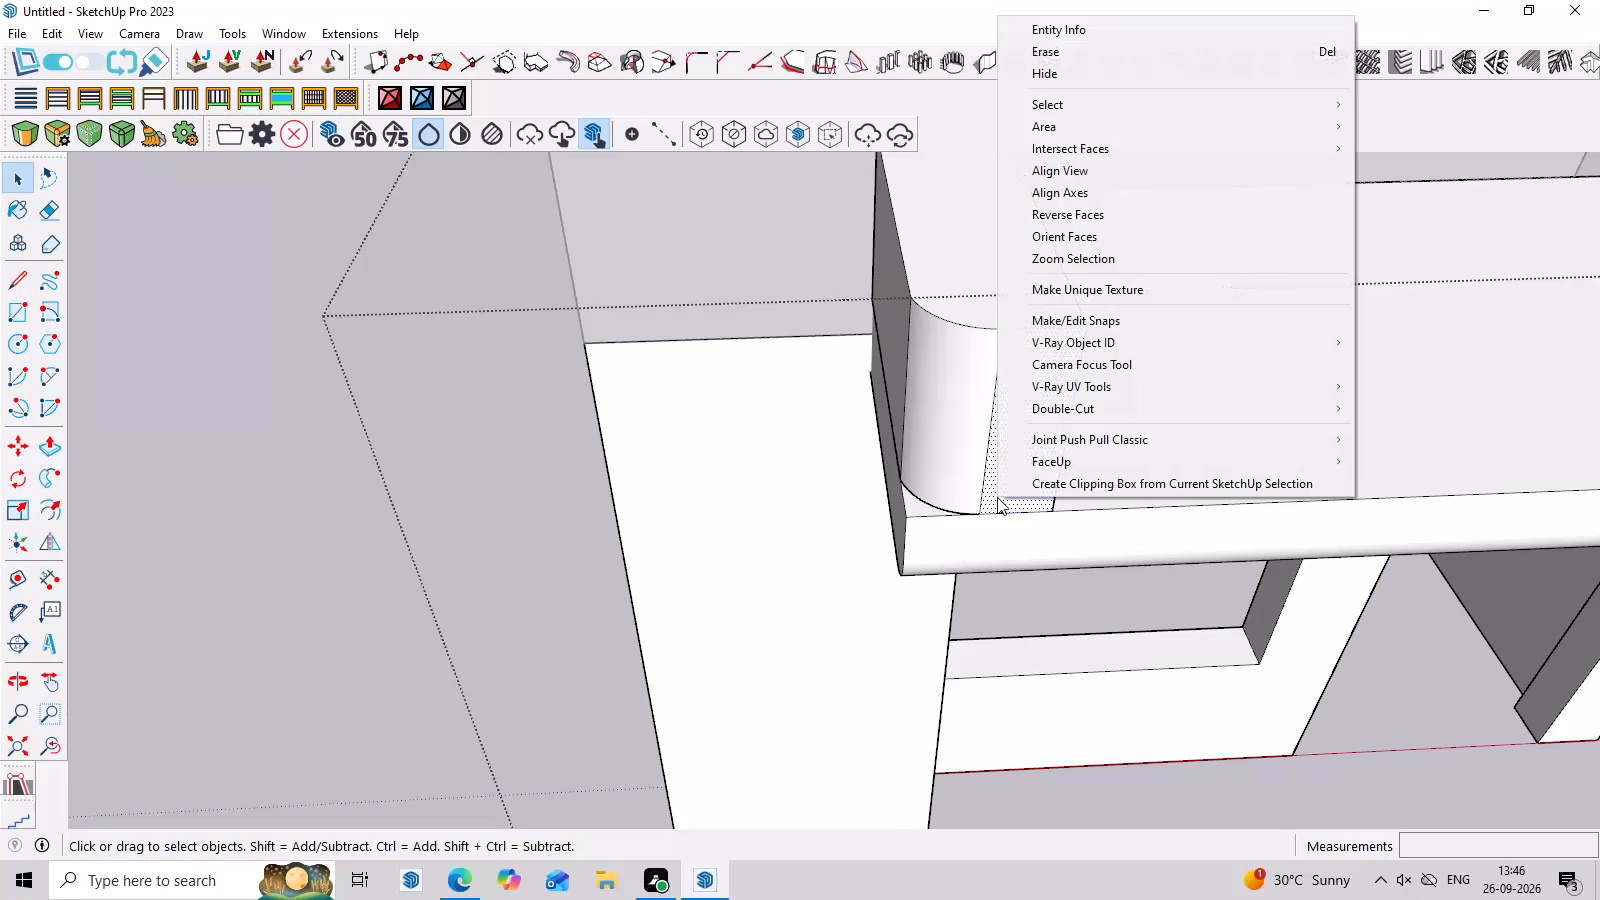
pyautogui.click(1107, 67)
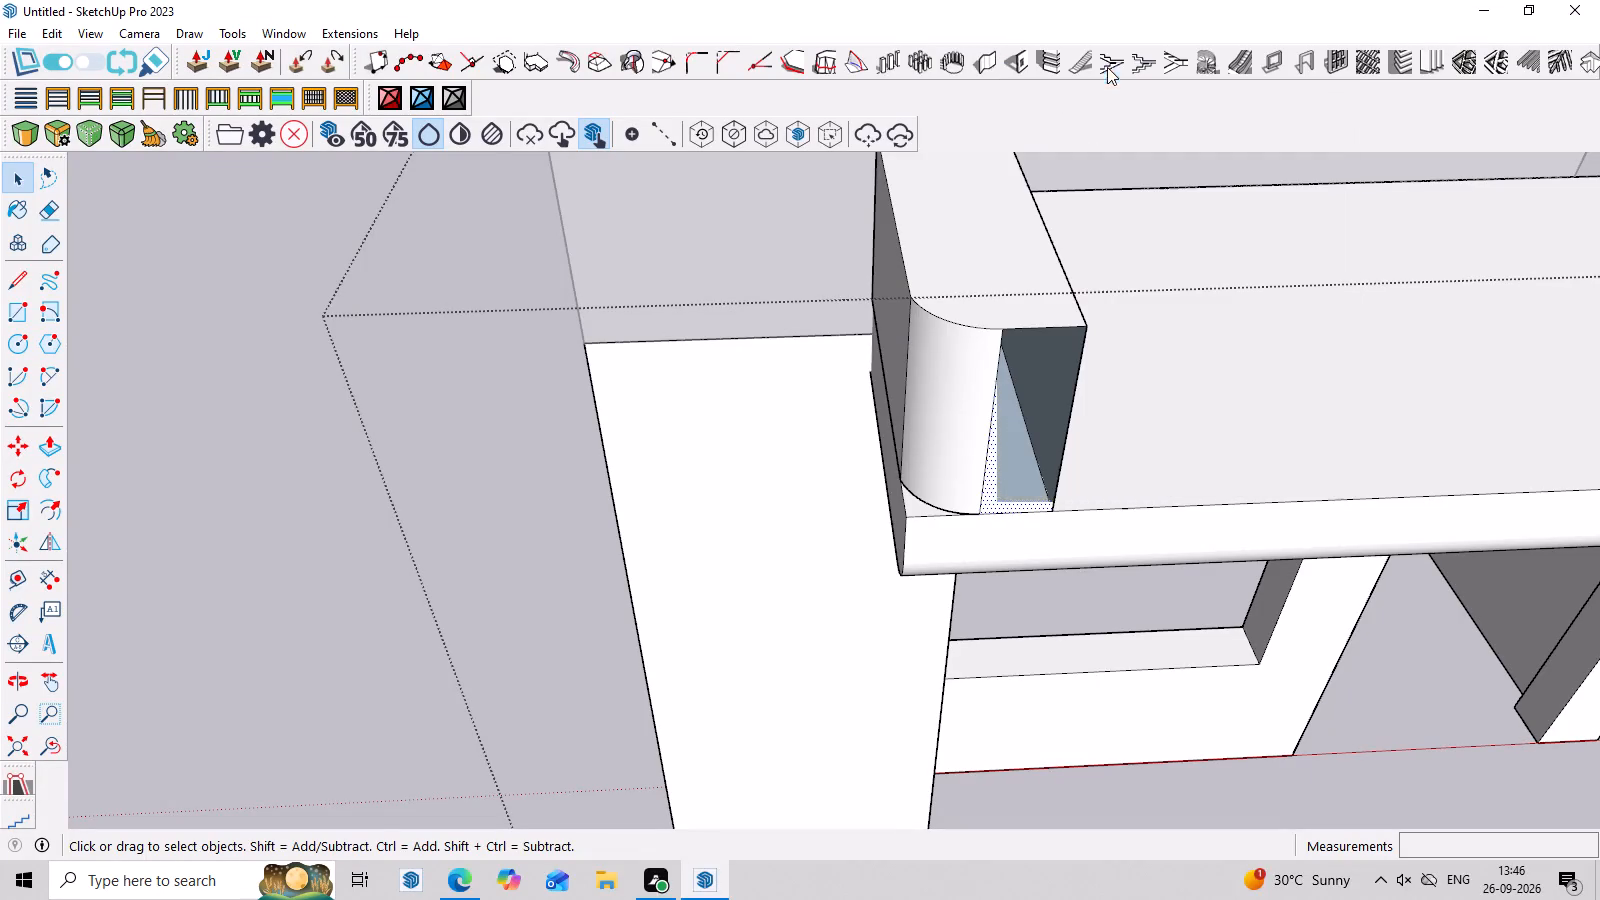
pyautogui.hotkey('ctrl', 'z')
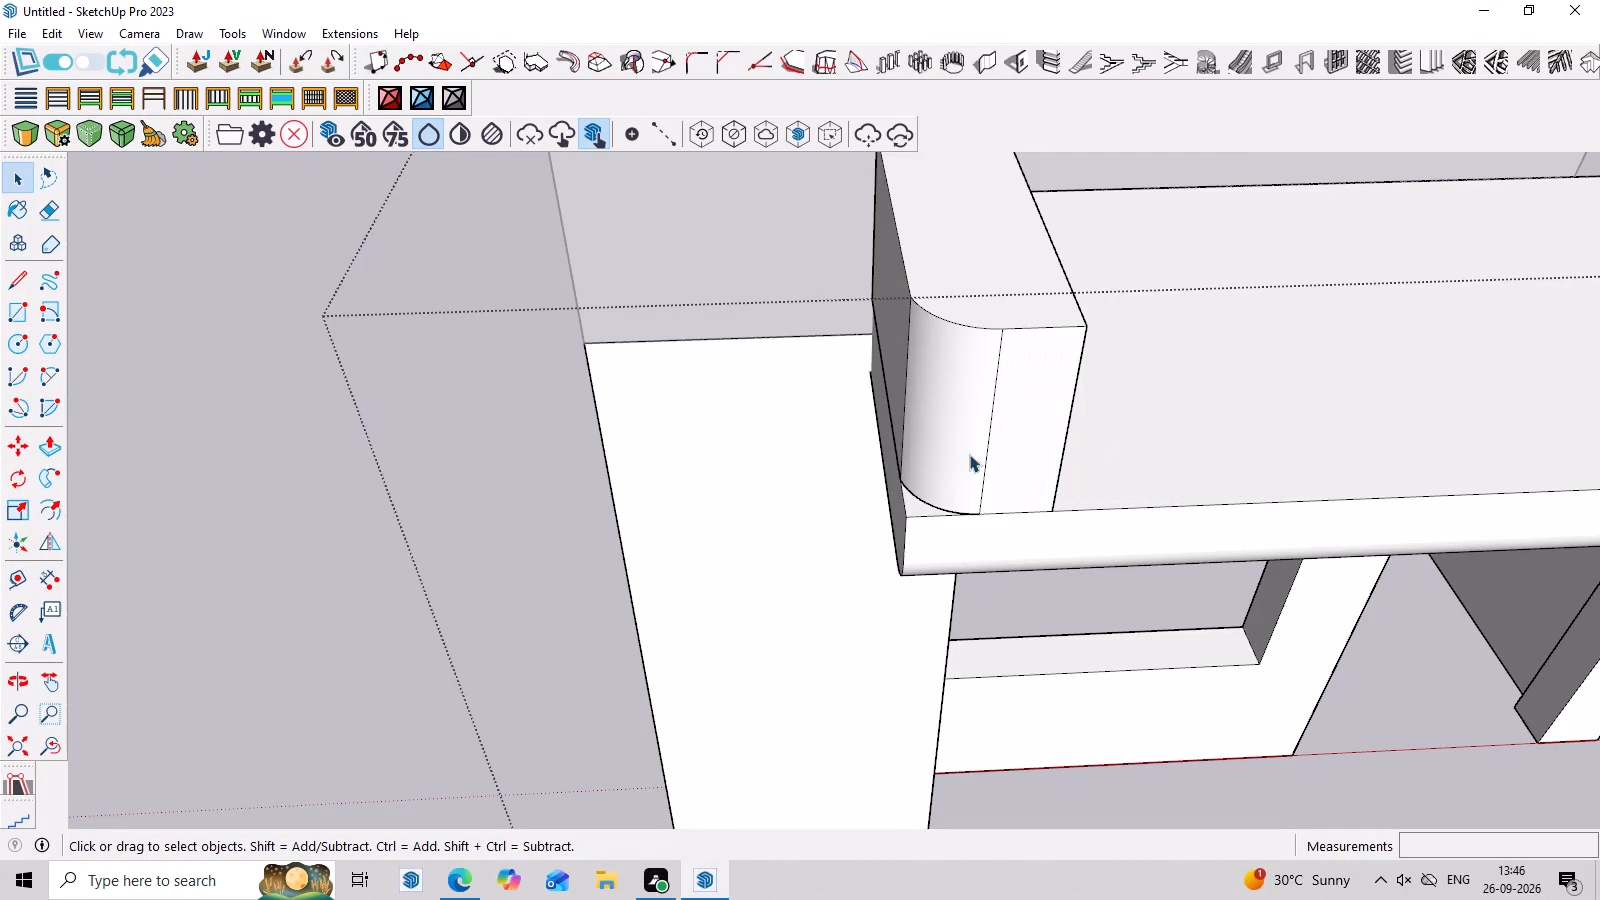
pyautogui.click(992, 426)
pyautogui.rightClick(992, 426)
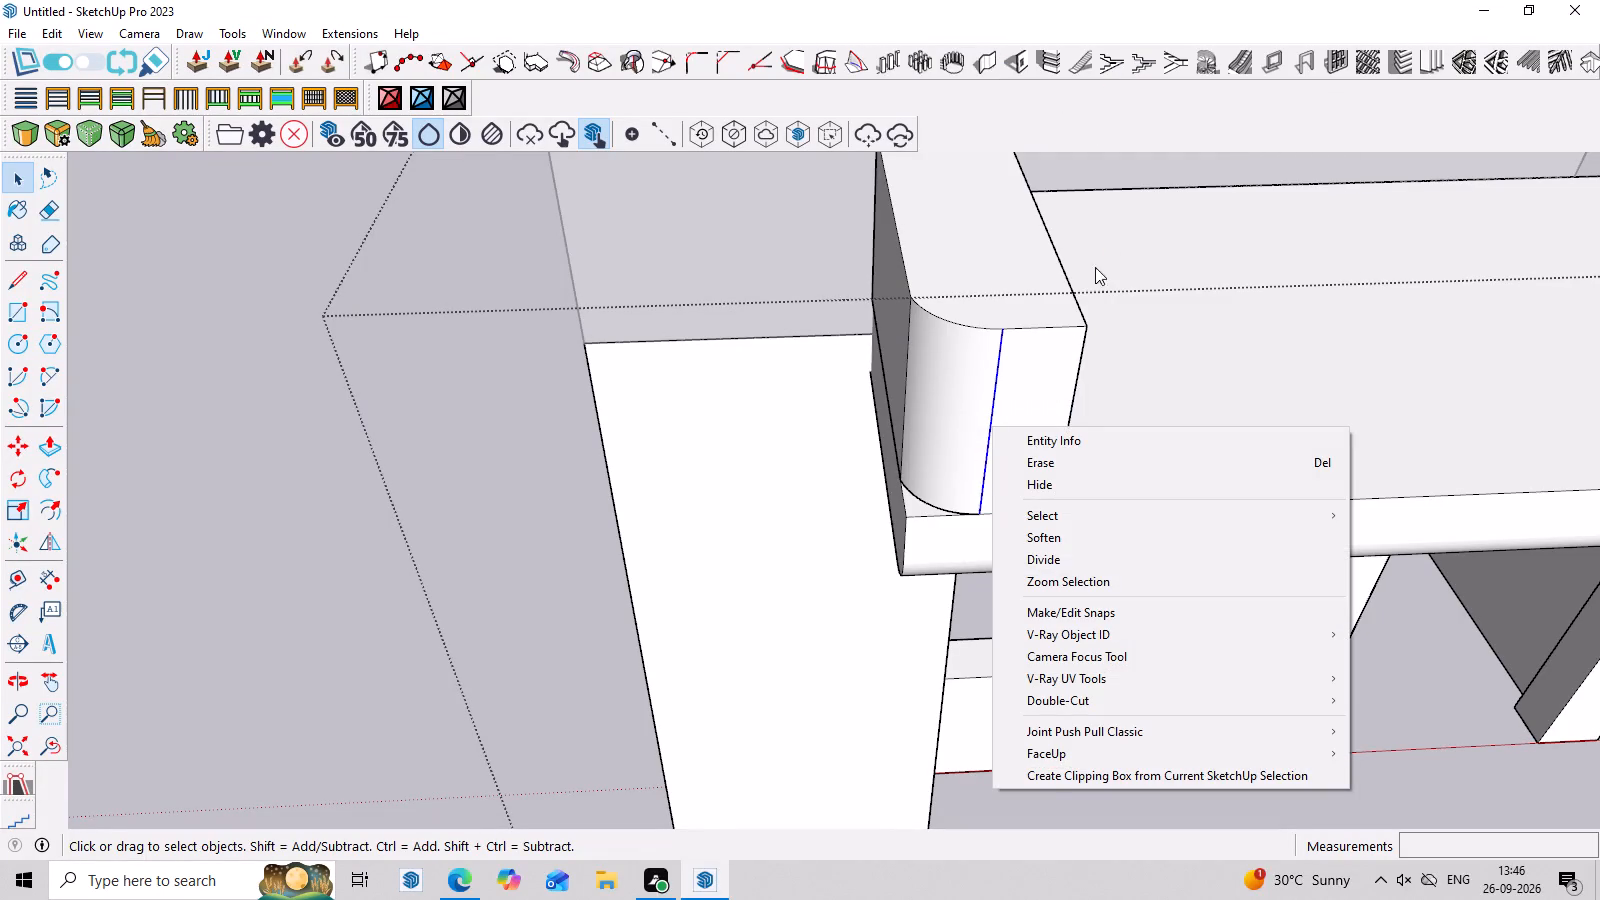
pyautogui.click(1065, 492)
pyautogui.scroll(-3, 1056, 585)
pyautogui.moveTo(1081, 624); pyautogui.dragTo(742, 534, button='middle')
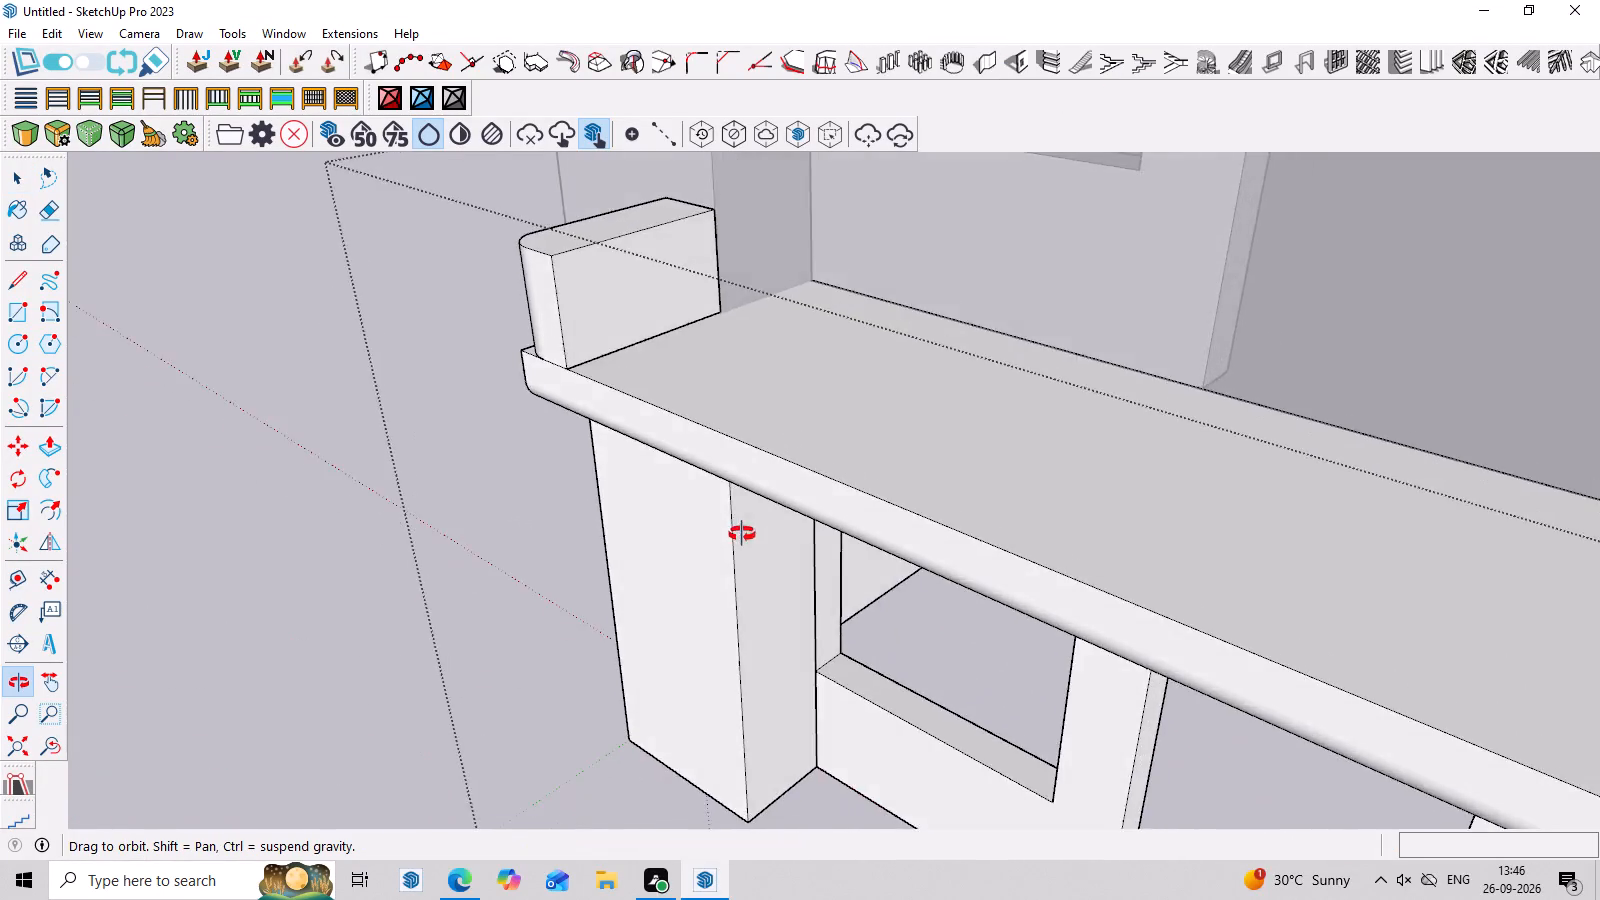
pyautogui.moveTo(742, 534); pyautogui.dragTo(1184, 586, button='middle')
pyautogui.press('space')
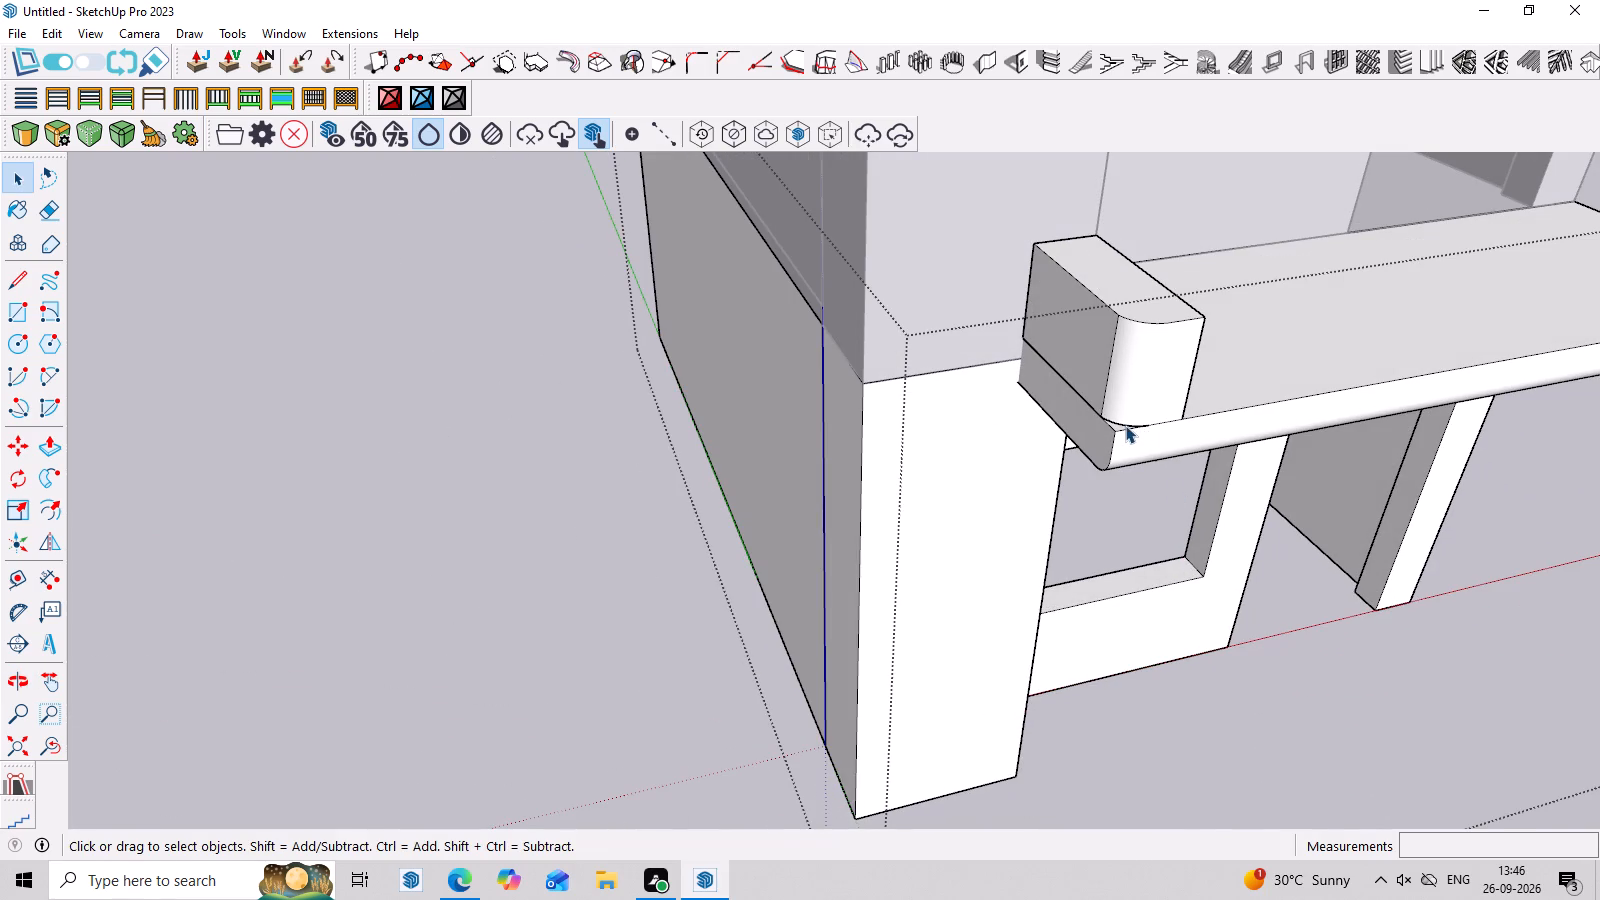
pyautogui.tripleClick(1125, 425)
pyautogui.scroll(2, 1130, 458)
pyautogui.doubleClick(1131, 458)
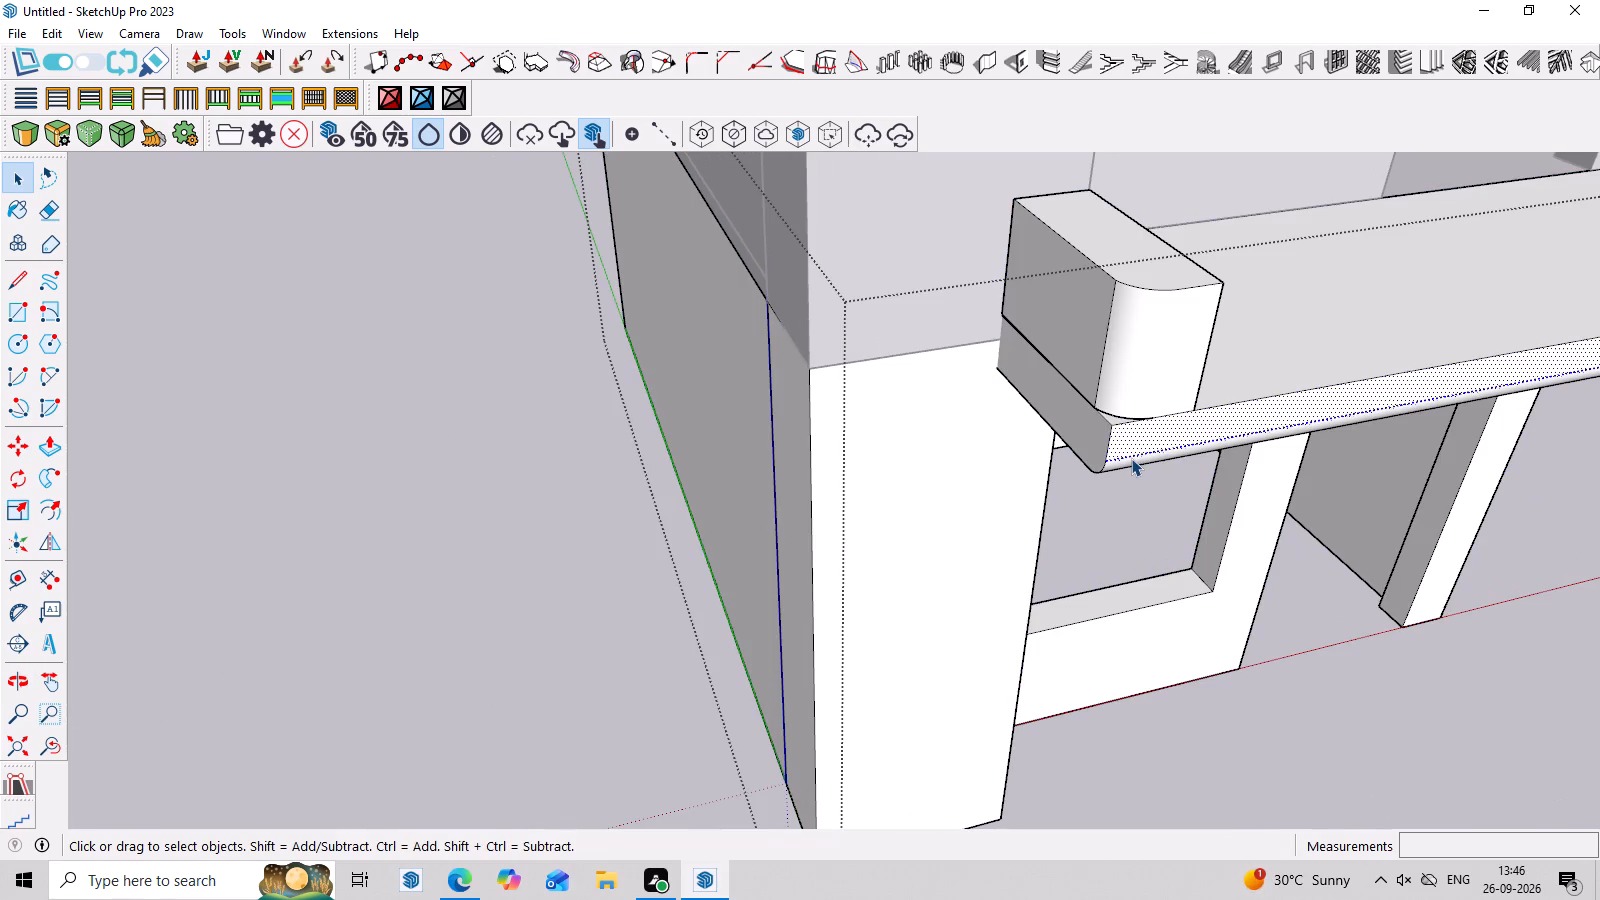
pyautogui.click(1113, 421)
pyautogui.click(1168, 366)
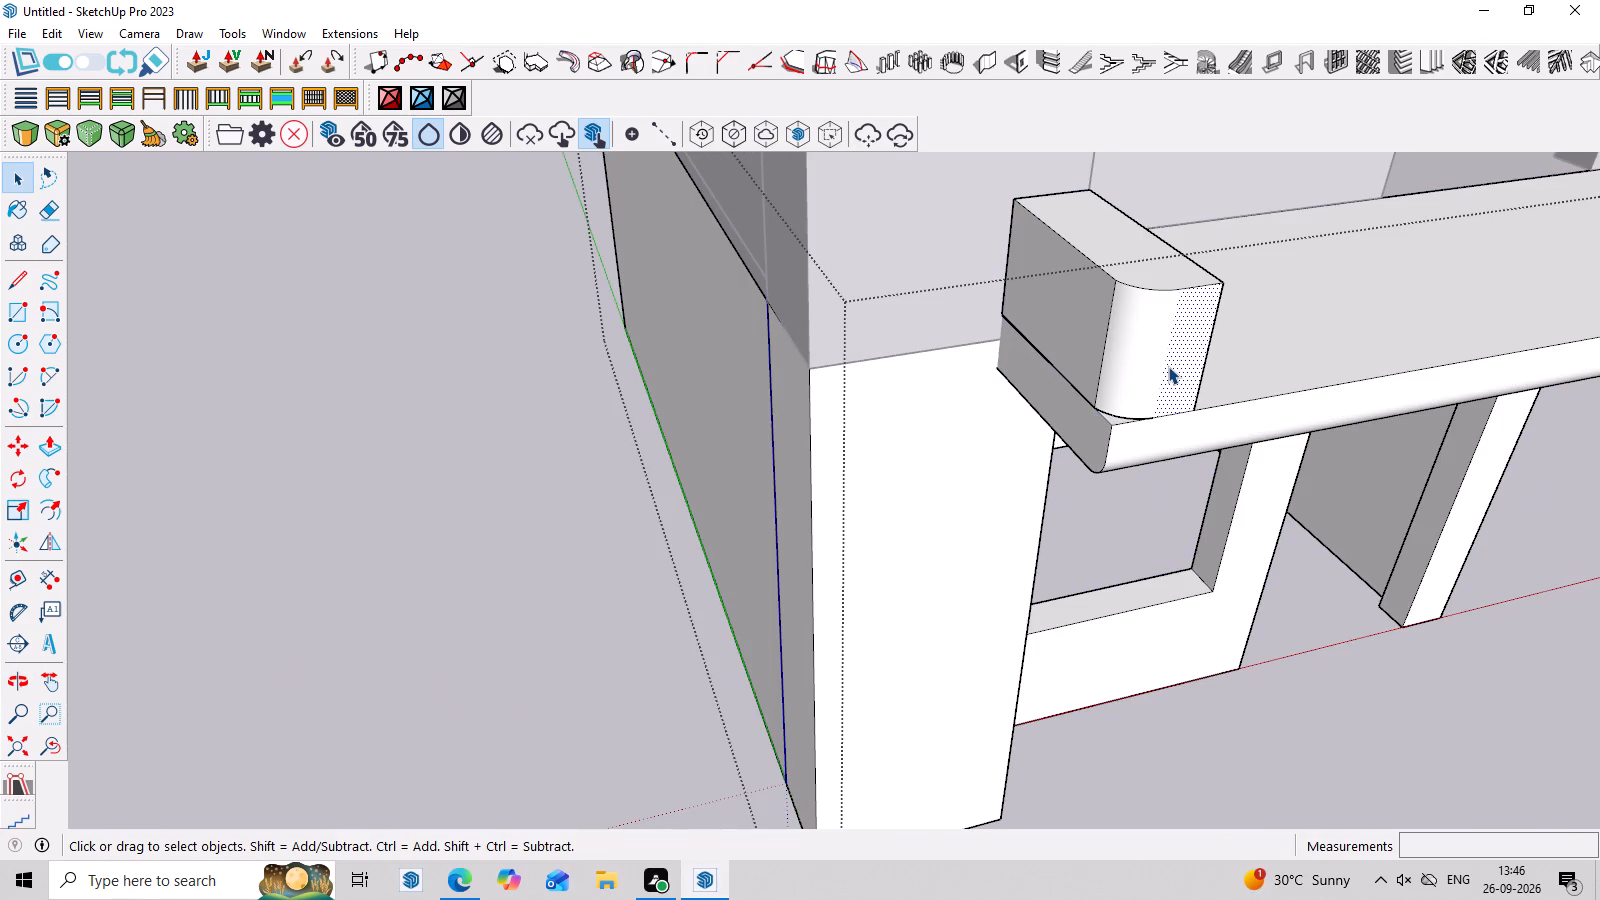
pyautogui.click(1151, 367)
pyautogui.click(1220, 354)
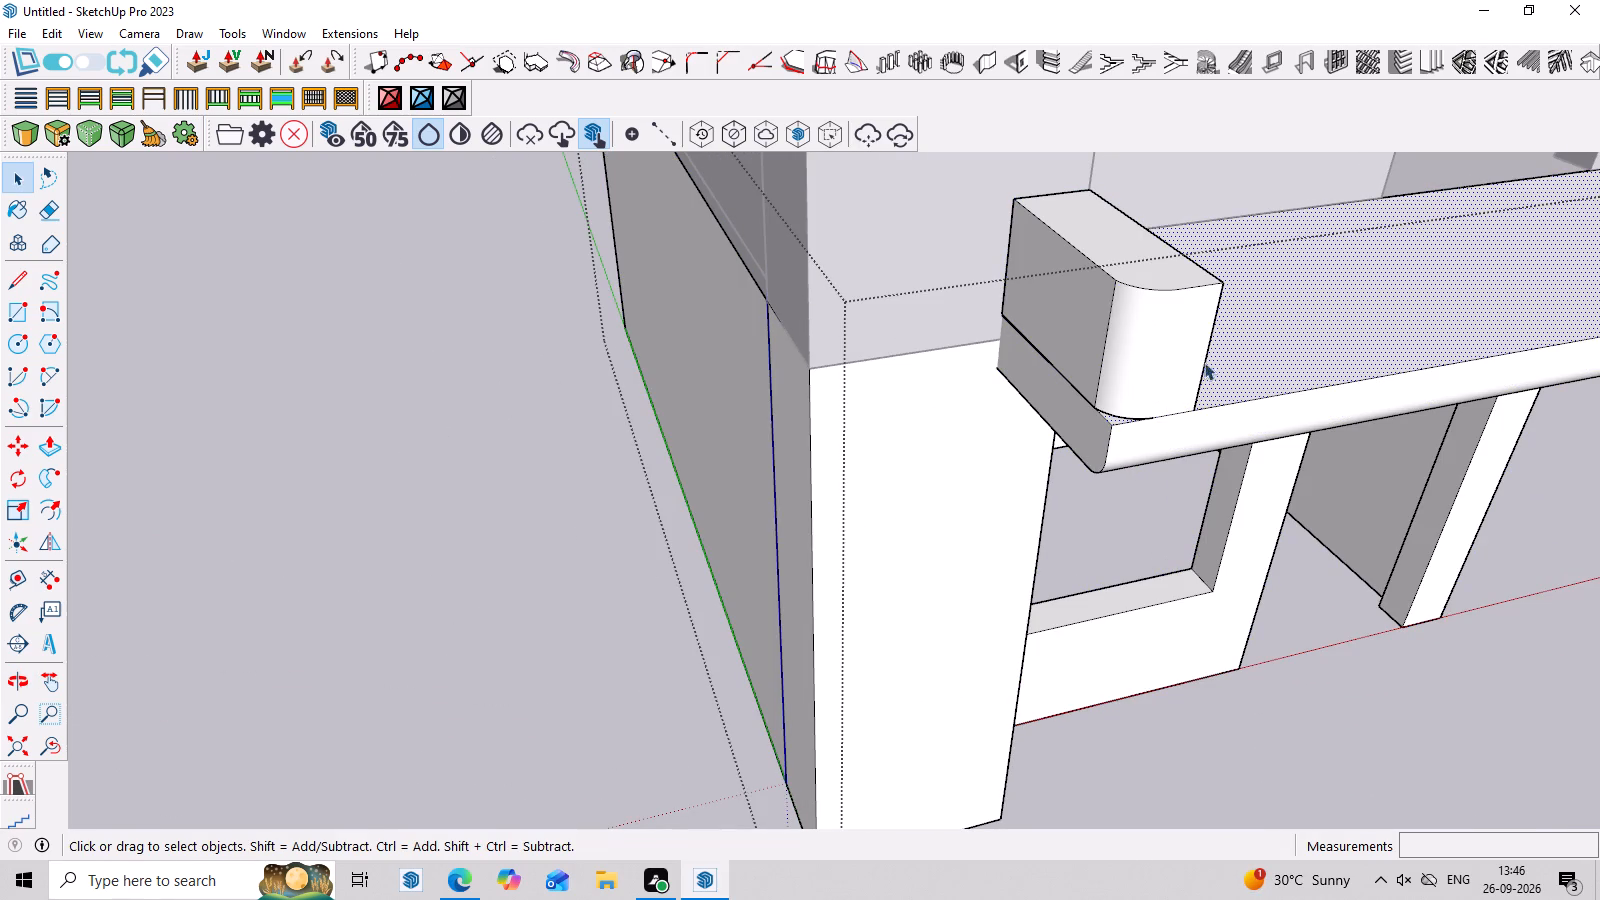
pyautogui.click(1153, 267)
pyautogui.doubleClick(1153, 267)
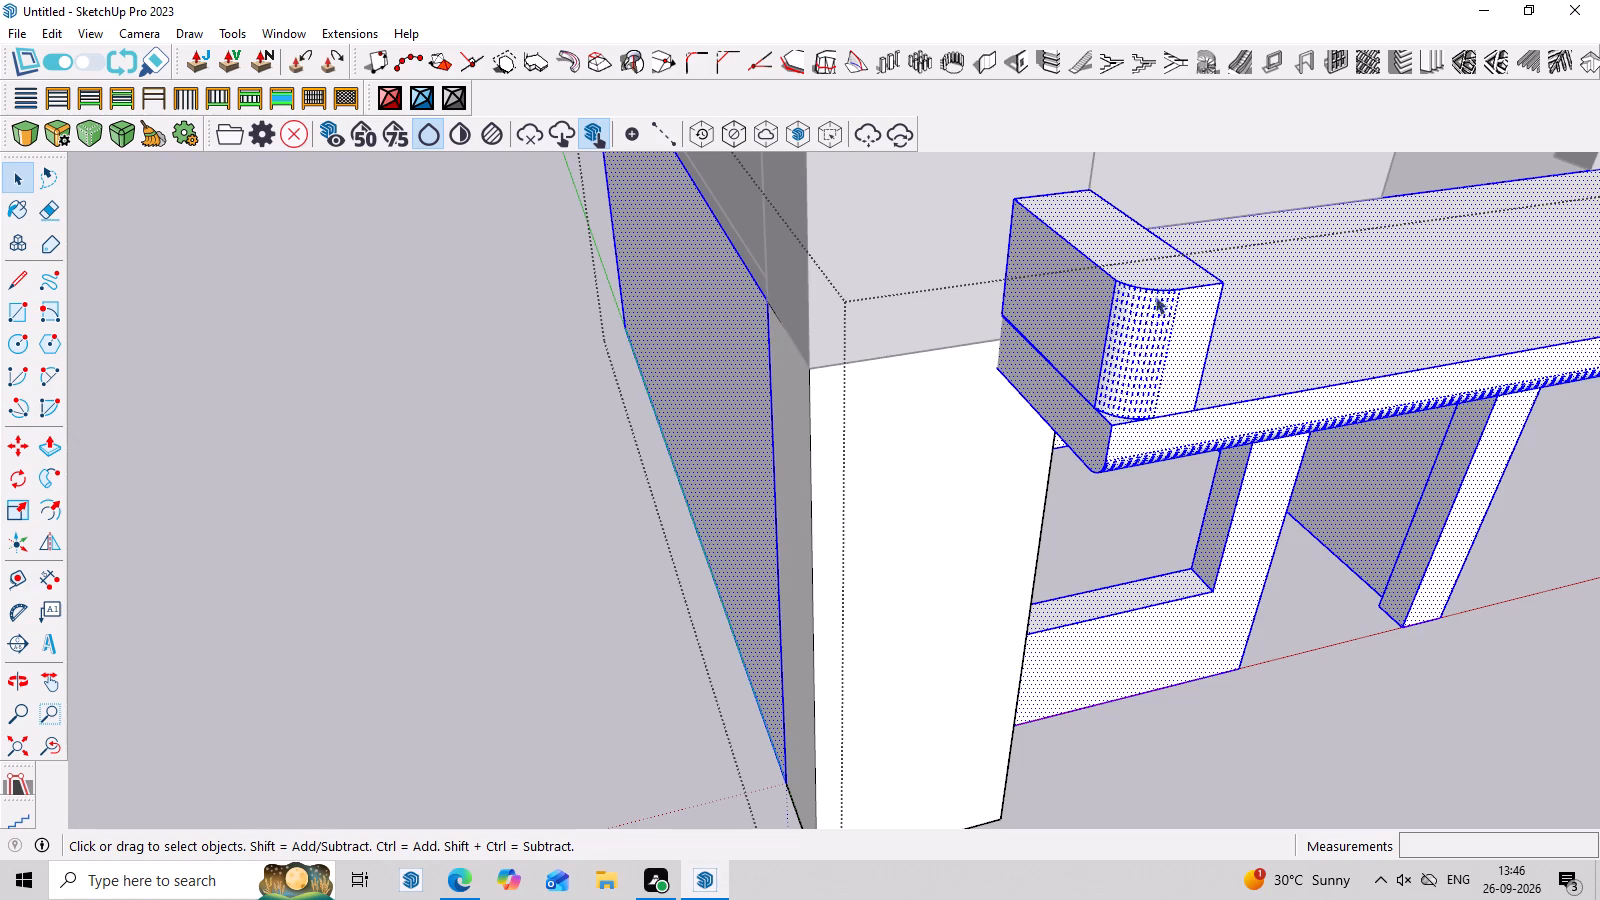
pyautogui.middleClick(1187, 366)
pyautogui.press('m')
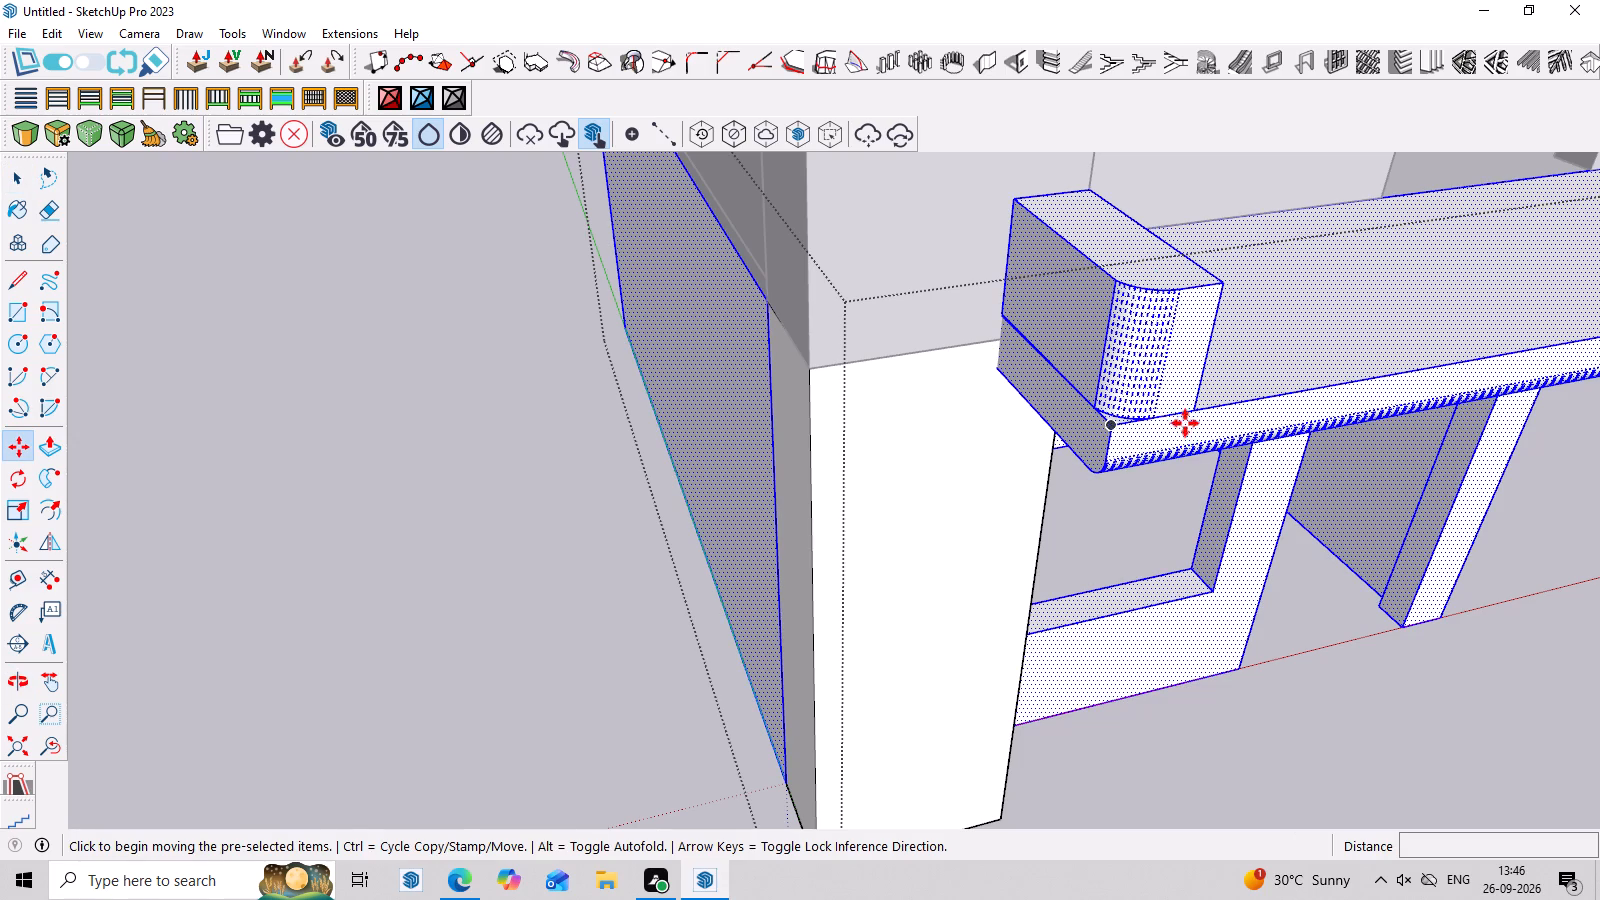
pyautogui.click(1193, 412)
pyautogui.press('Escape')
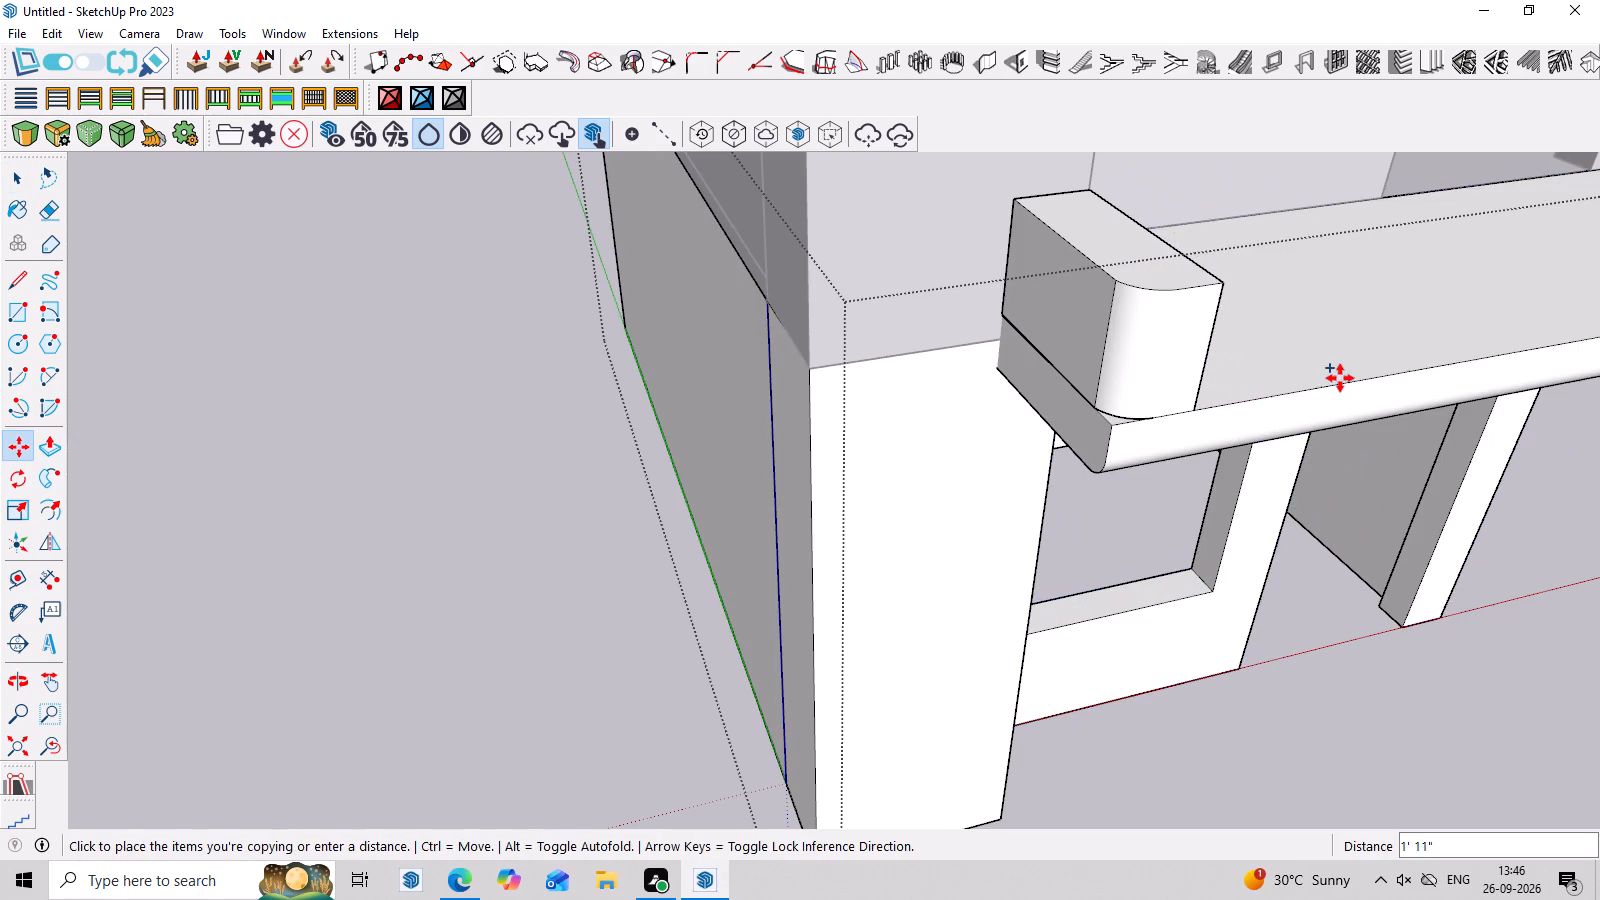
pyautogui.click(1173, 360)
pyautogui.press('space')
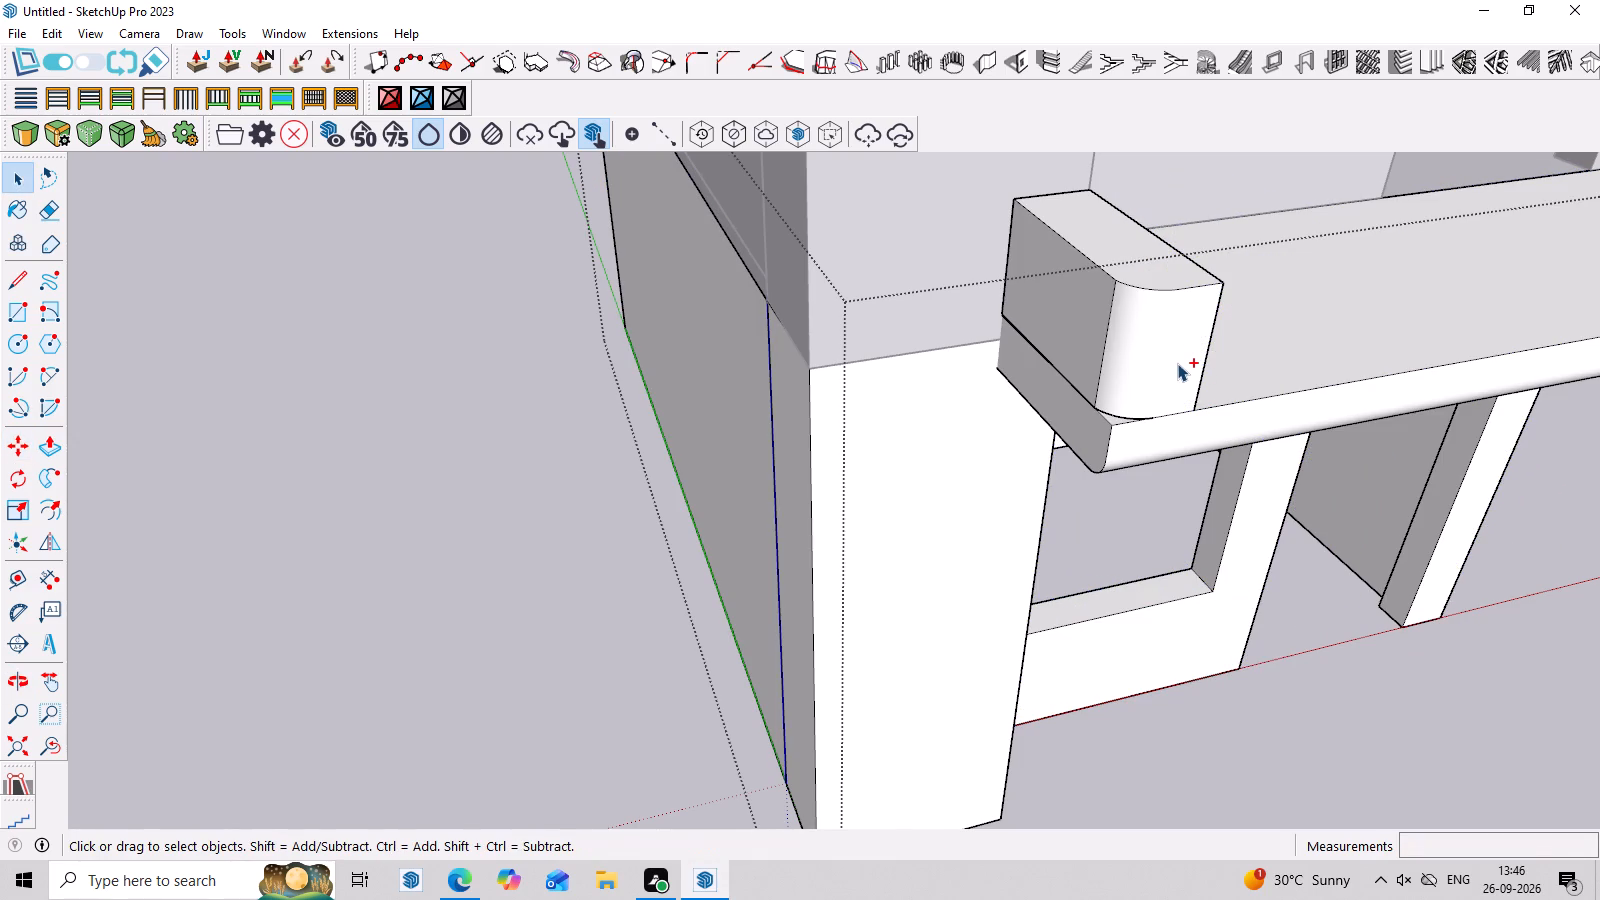
# Undo the raised block and its corner rounding, back to the flat 1' wide rectangle at the slab's end.
pyautogui.hotkey('ctrl', 'z')
pyautogui.hotkey('ctrl', 'z')
pyautogui.hotkey('ctrl', 'z')
pyautogui.hotkey('ctrl', 'z')
pyautogui.hotkey('ctrl', 'z')
pyautogui.hotkey('ctrl', 'z')
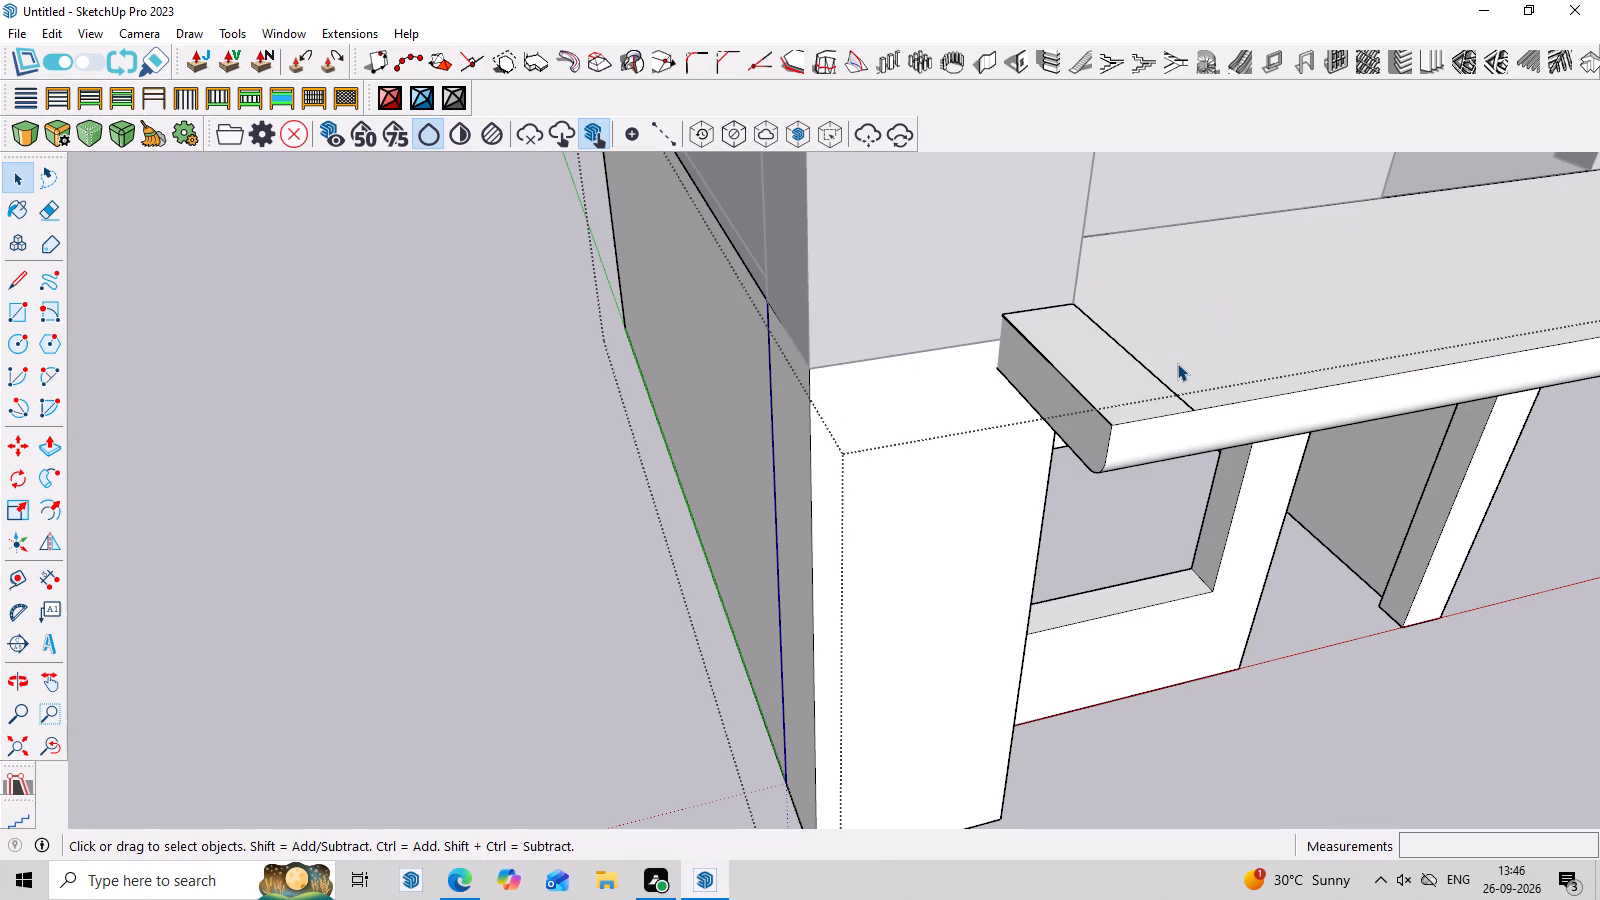
# Draw a two-point arc about 5" long across the outer front corner of the rectangle on the slab's top.
pyautogui.moveTo(1193, 372); pyautogui.dragTo(1190, 409, button='middle')
pyautogui.scroll(3, 1065, 477)
pyautogui.click(1178, 373)
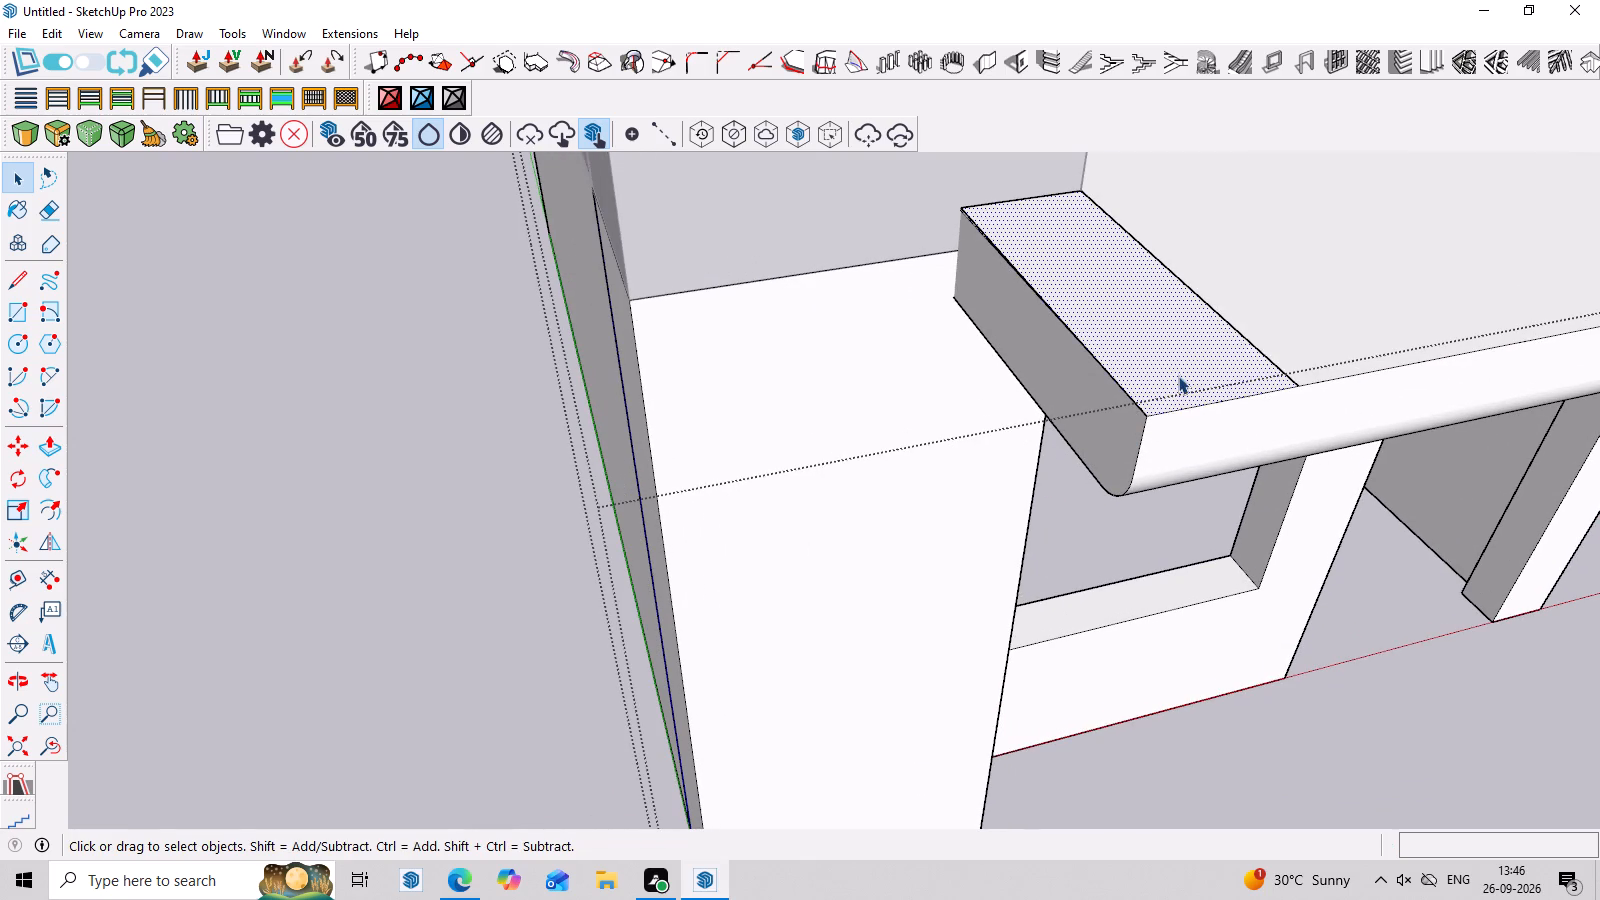
pyautogui.moveTo(1184, 388); pyautogui.dragTo(1173, 516, button='middle')
pyautogui.scroll(5, 1177, 498)
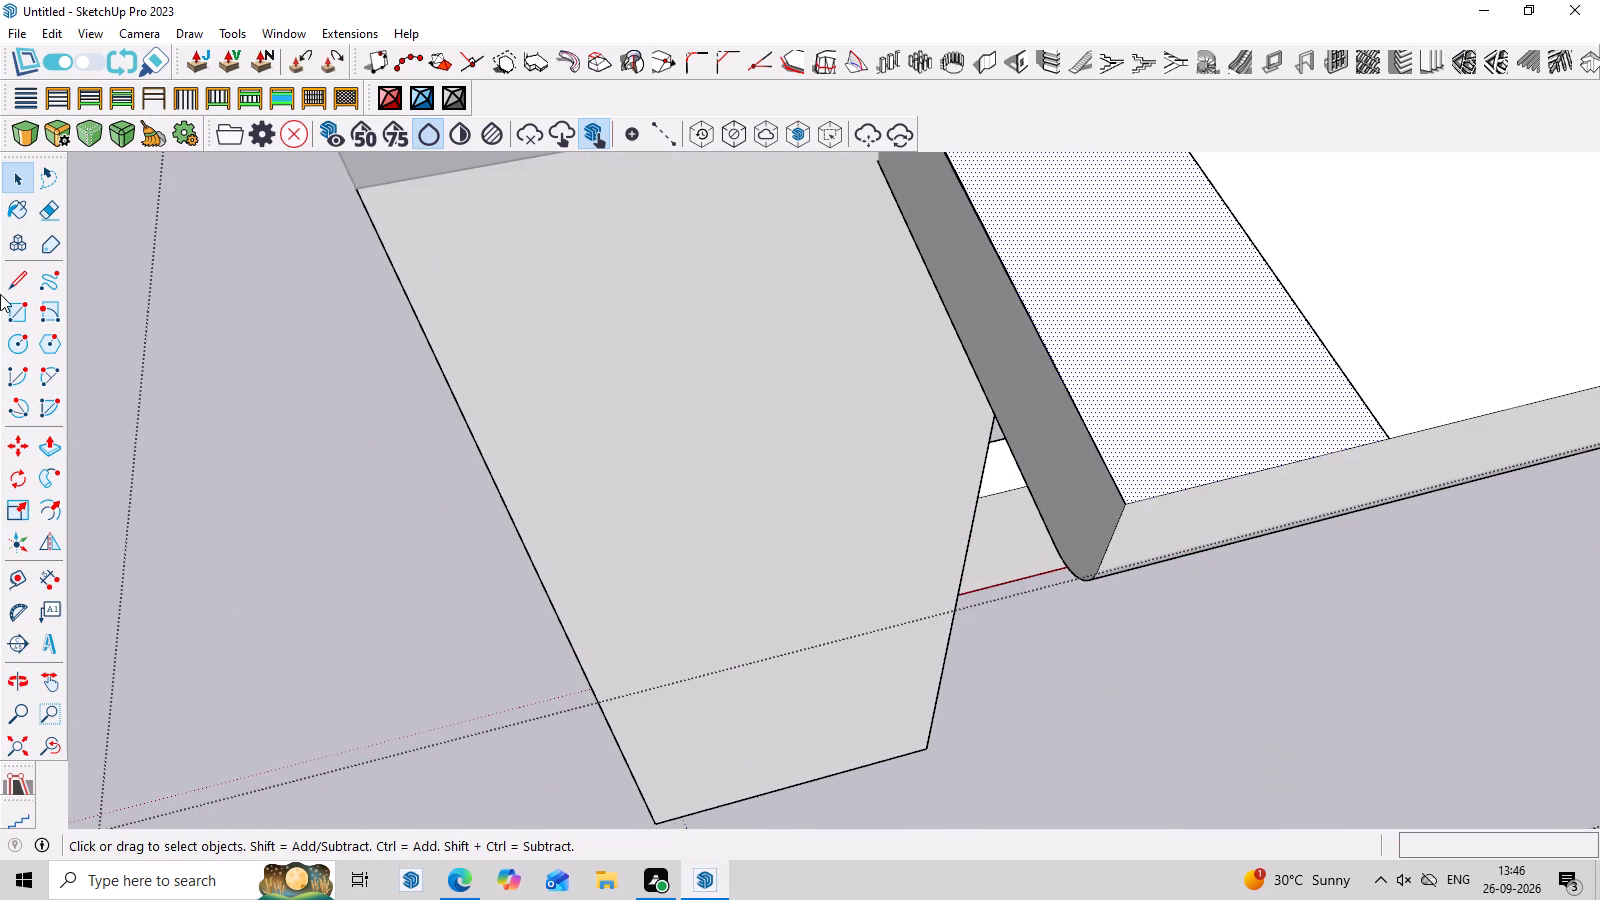
pyautogui.click(54, 310)
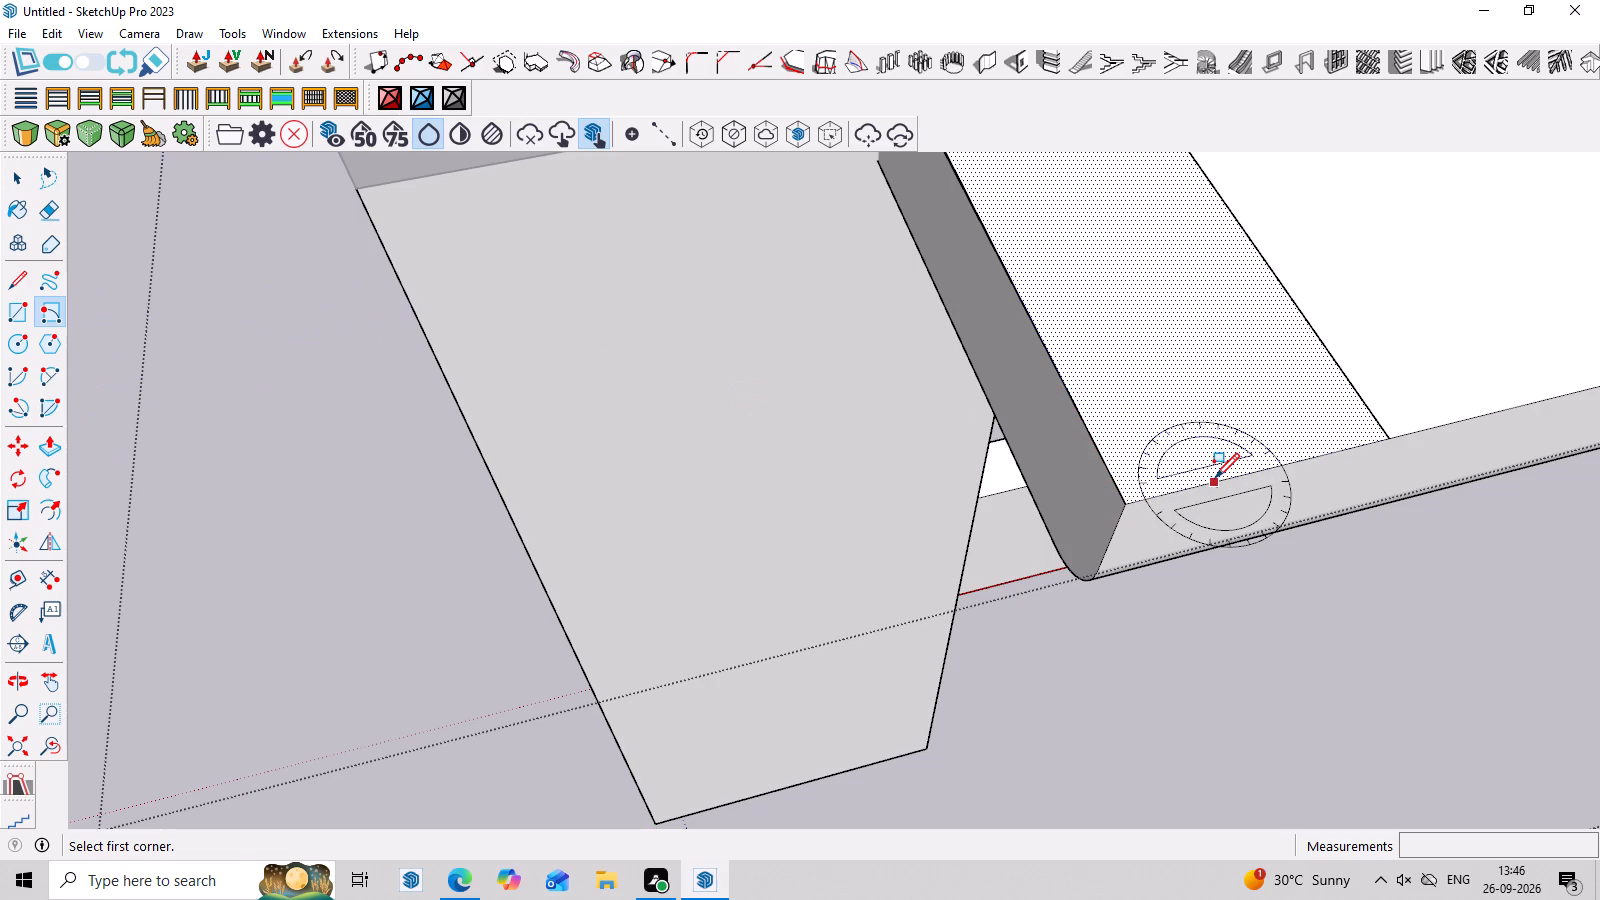
pyautogui.click(1213, 478)
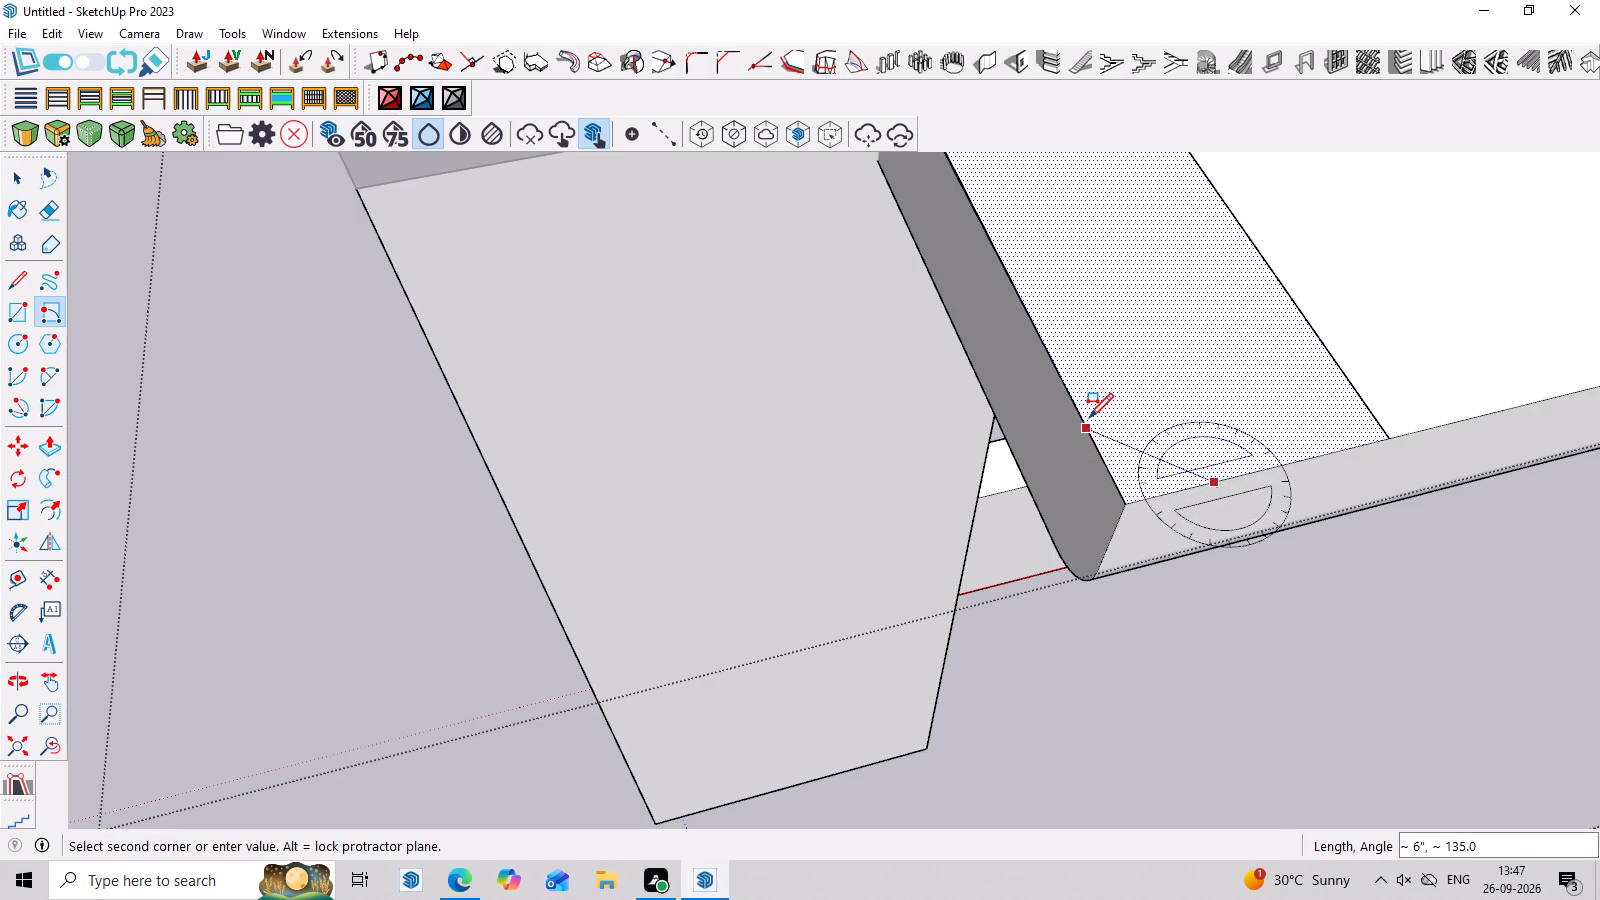
pyautogui.click(47, 378)
pyautogui.click(1207, 481)
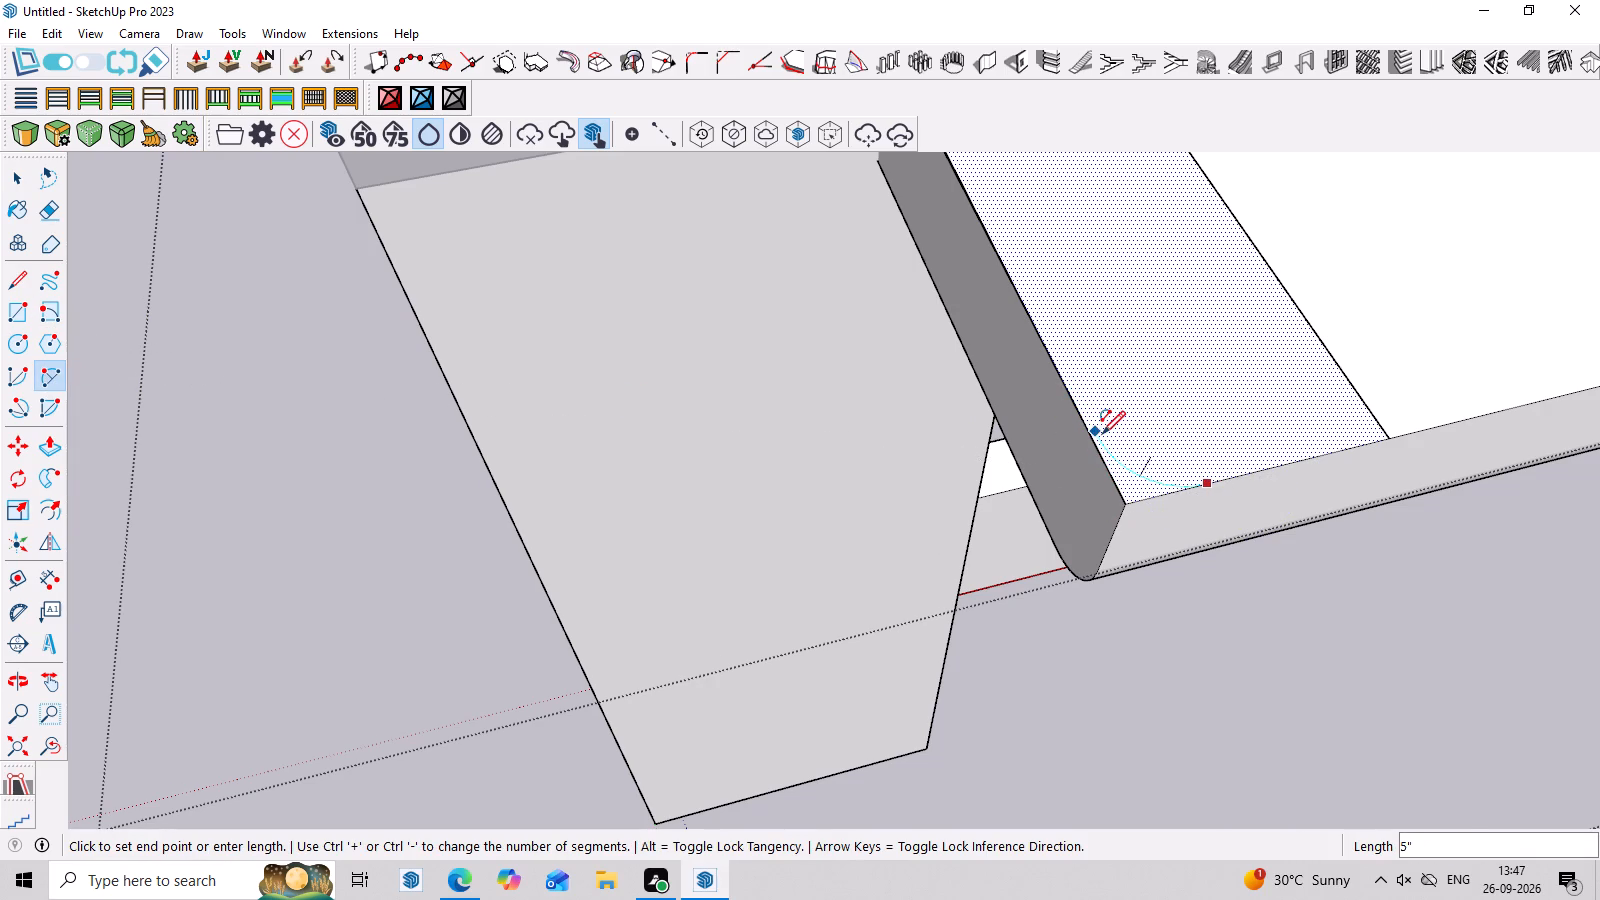
pyautogui.click(1091, 436)
pyautogui.click(1091, 436)
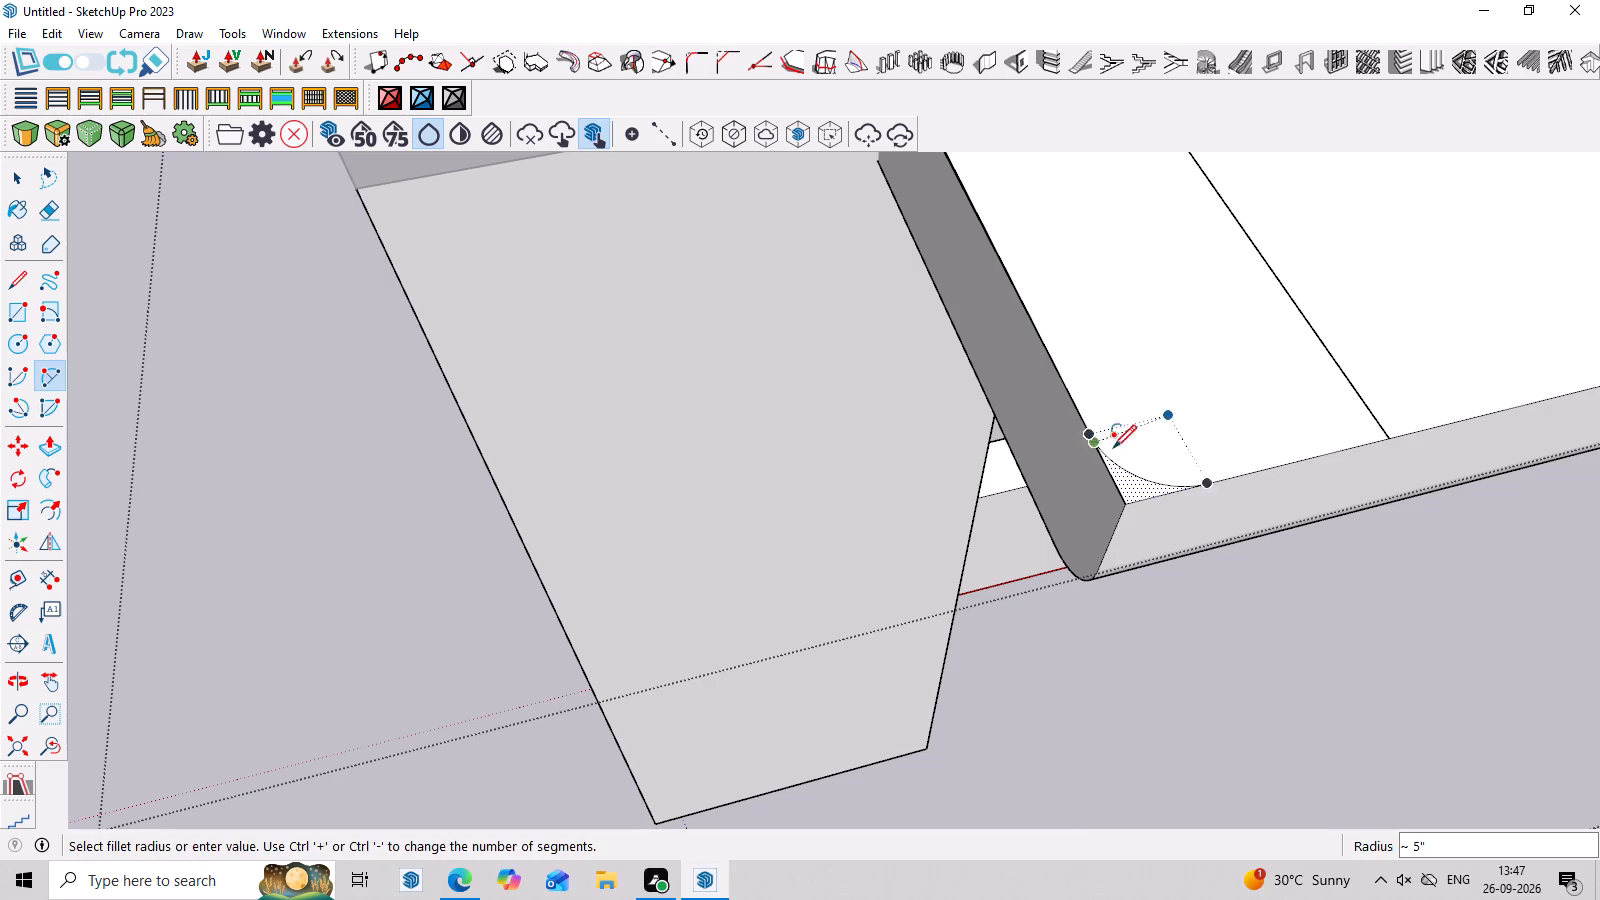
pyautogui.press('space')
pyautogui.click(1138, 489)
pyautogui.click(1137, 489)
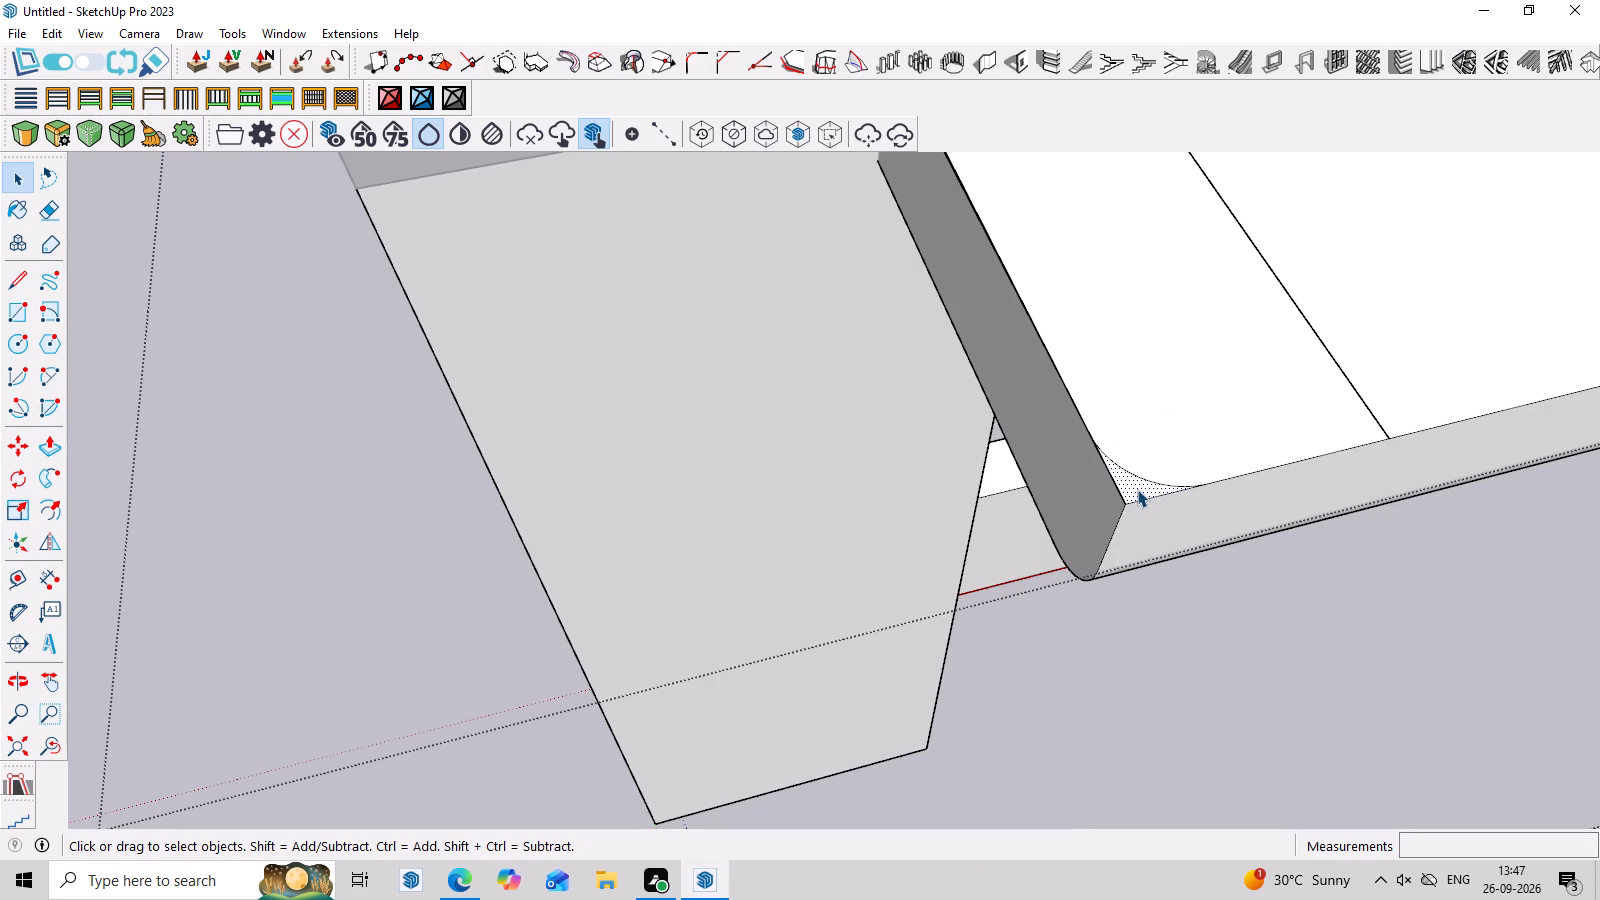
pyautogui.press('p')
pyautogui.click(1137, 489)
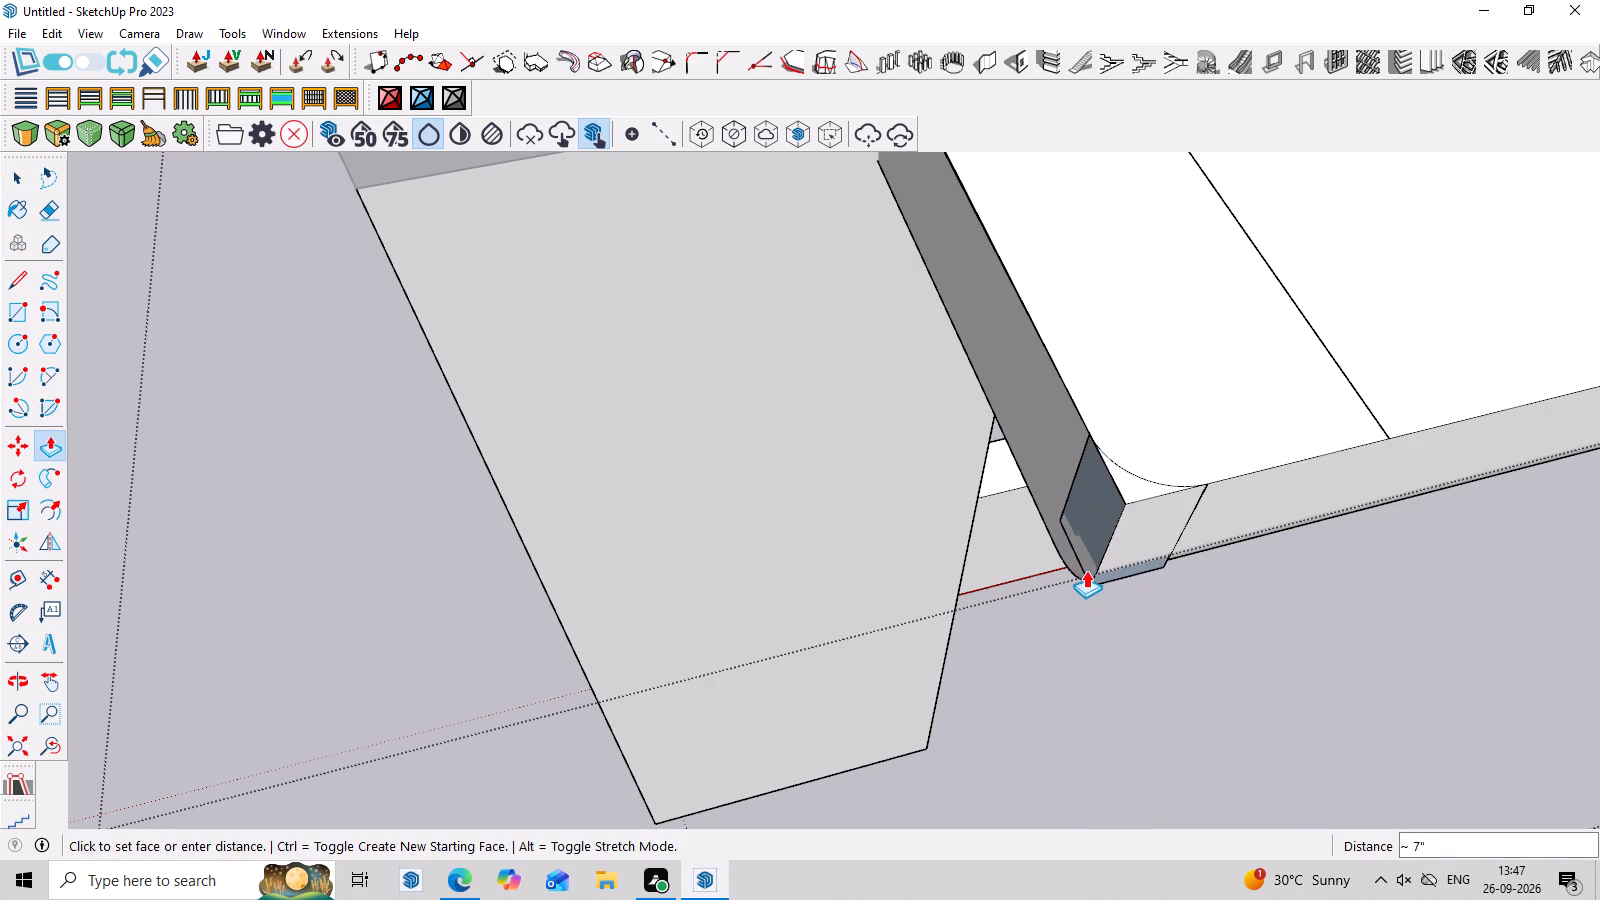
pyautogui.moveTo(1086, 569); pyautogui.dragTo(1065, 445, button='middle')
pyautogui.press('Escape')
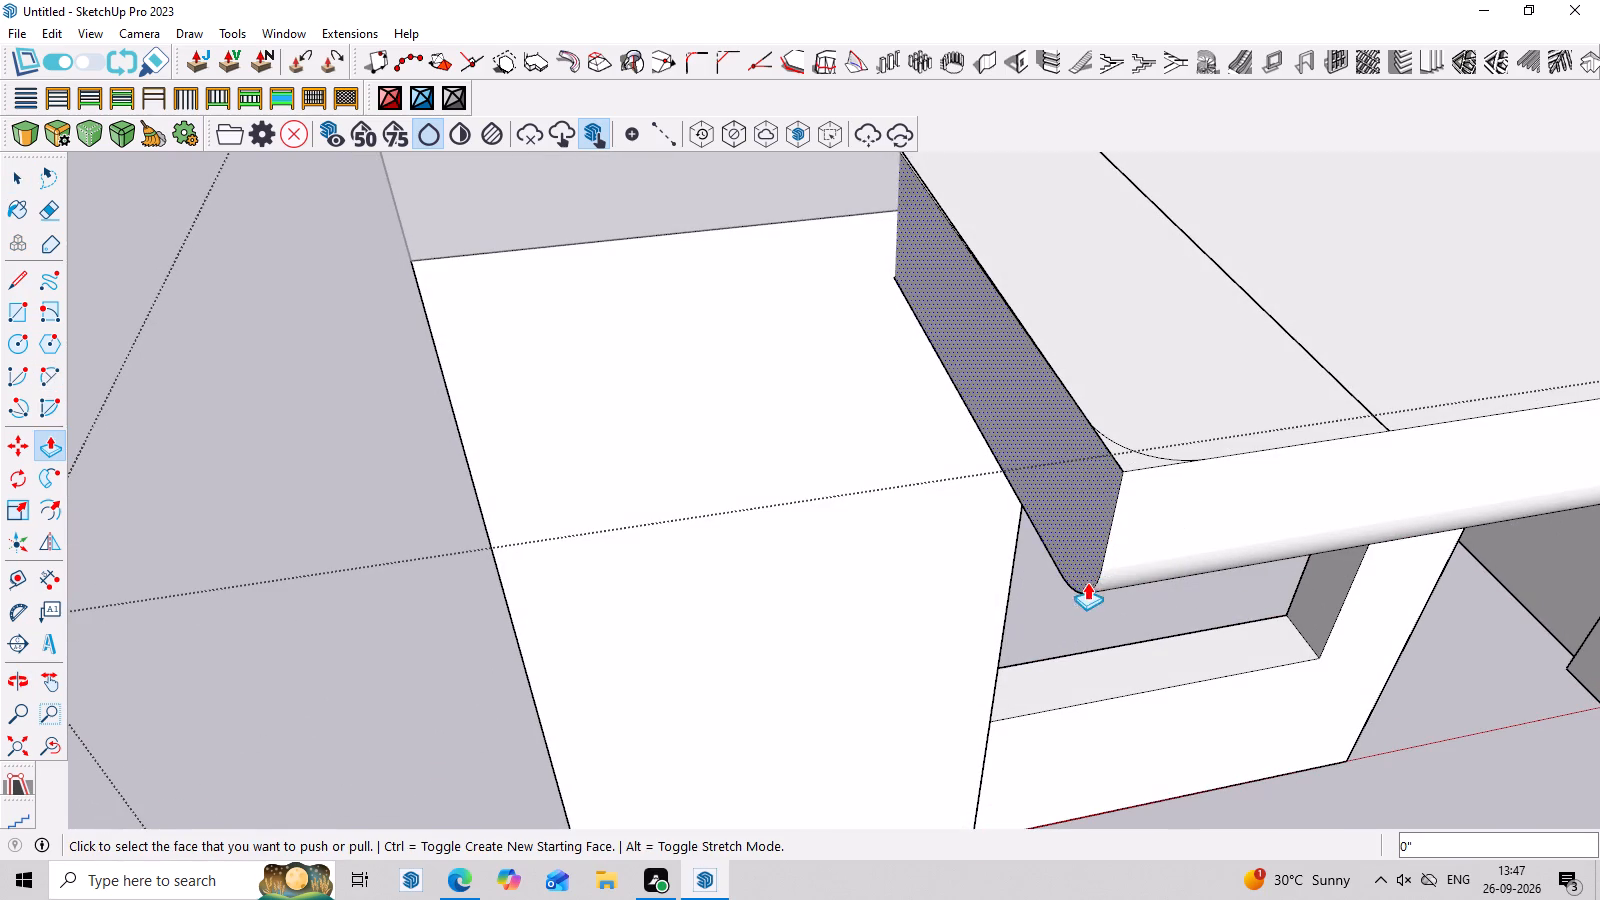
# Undo the corner arc, the end rectangle, the slab's end extension and its rounded lower edge, back to the plain square-edged slab.
pyautogui.hotkey('ctrl', 'z')
pyautogui.hotkey('ctrl', 'z')
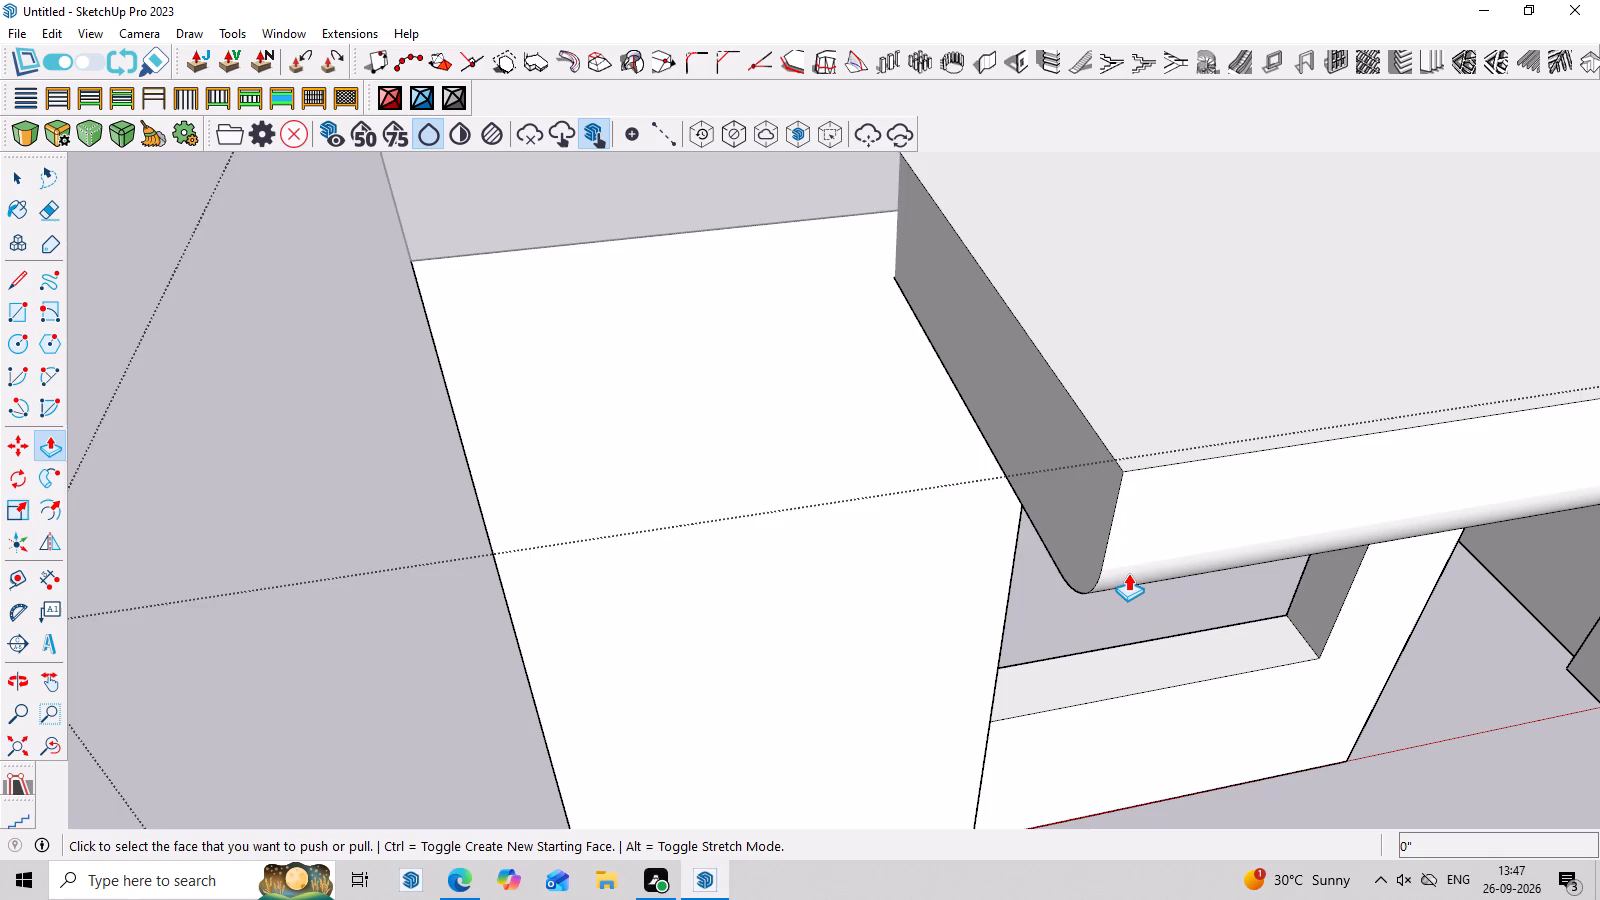
pyautogui.hotkey('ctrl', 'z')
pyautogui.hotkey('ctrl', 'z')
pyautogui.hotkey('ctrl', 'z')
pyautogui.hotkey('ctrl', 'z')
pyautogui.hotkey('ctrl', 'z')
pyautogui.hotkey('ctrl', 'z')
pyautogui.hotkey('ctrl', 'z')
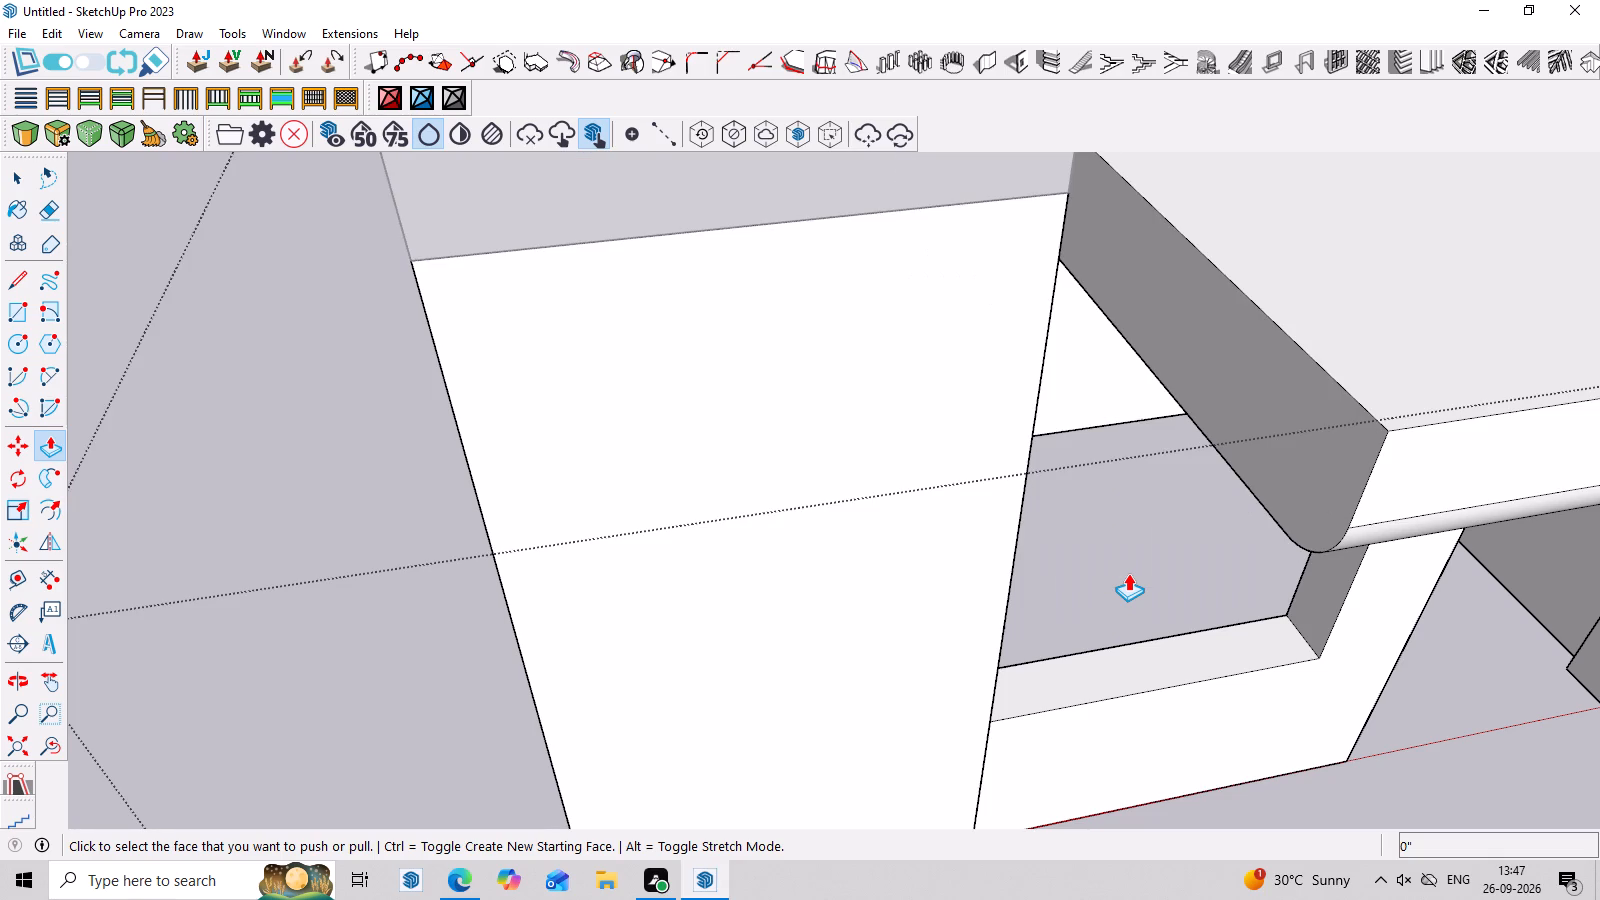
pyautogui.hotkey('ctrl', 'z')
pyautogui.hotkey('ctrl', 'z')
# Draw a line down the slab's end face where it meets the column, from the top corner to the bottom edge.
pyautogui.moveTo(1312, 414); pyautogui.dragTo(1315, 439, button='middle')
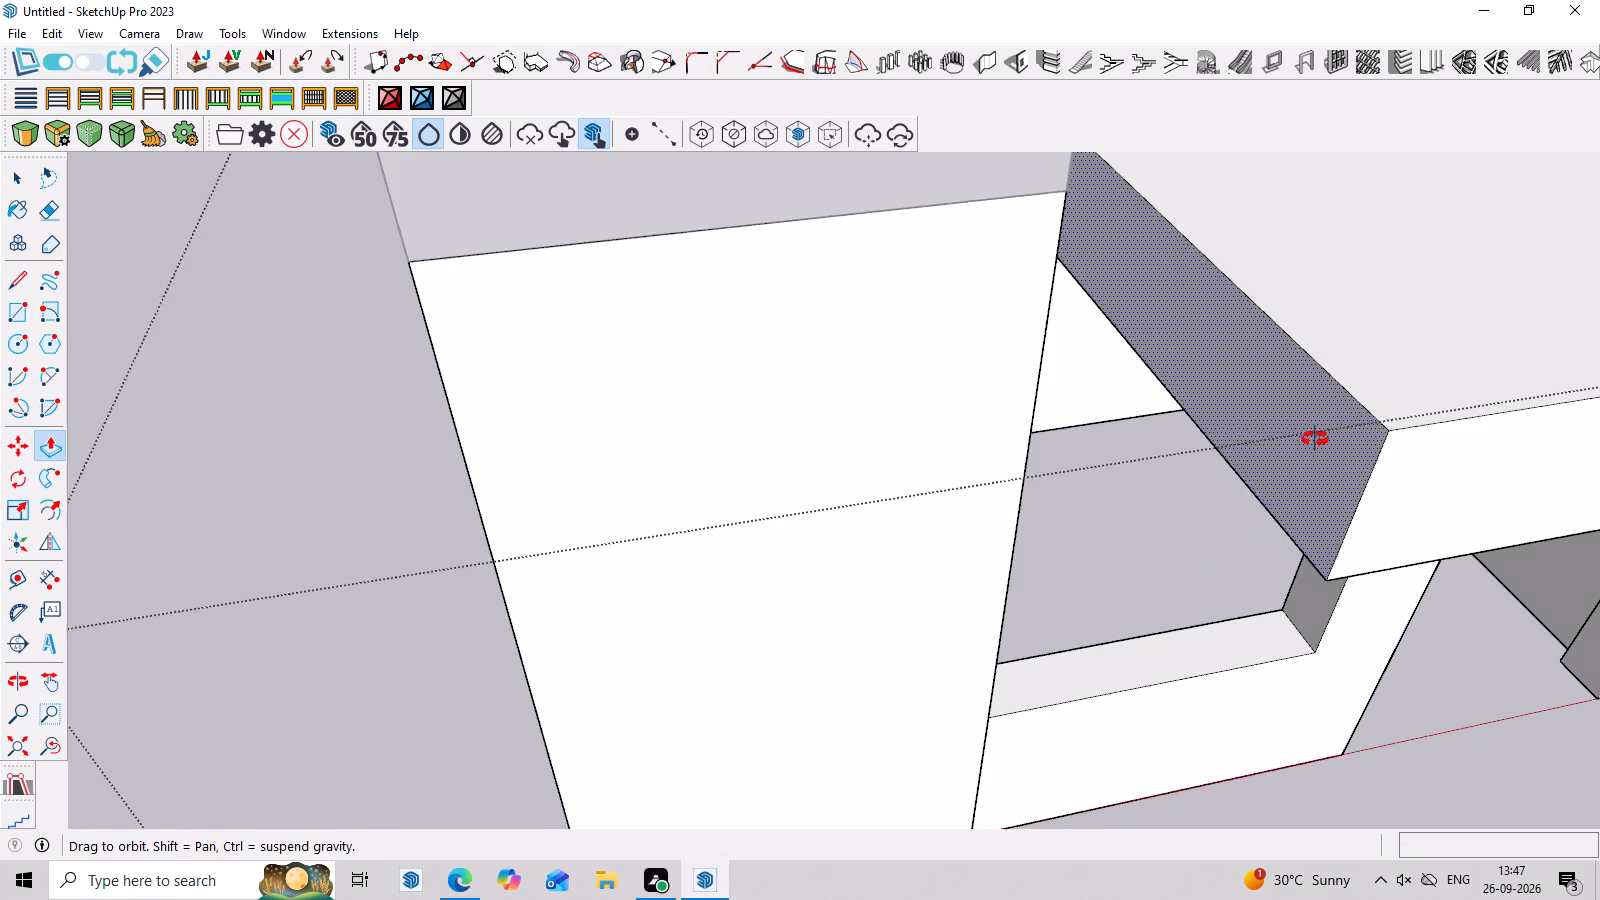
pyautogui.moveTo(1315, 439); pyautogui.dragTo(1301, 533, button='middle')
pyautogui.scroll(-6, 1282, 435)
pyautogui.moveTo(1287, 516); pyautogui.dragTo(1330, 291, button='middle')
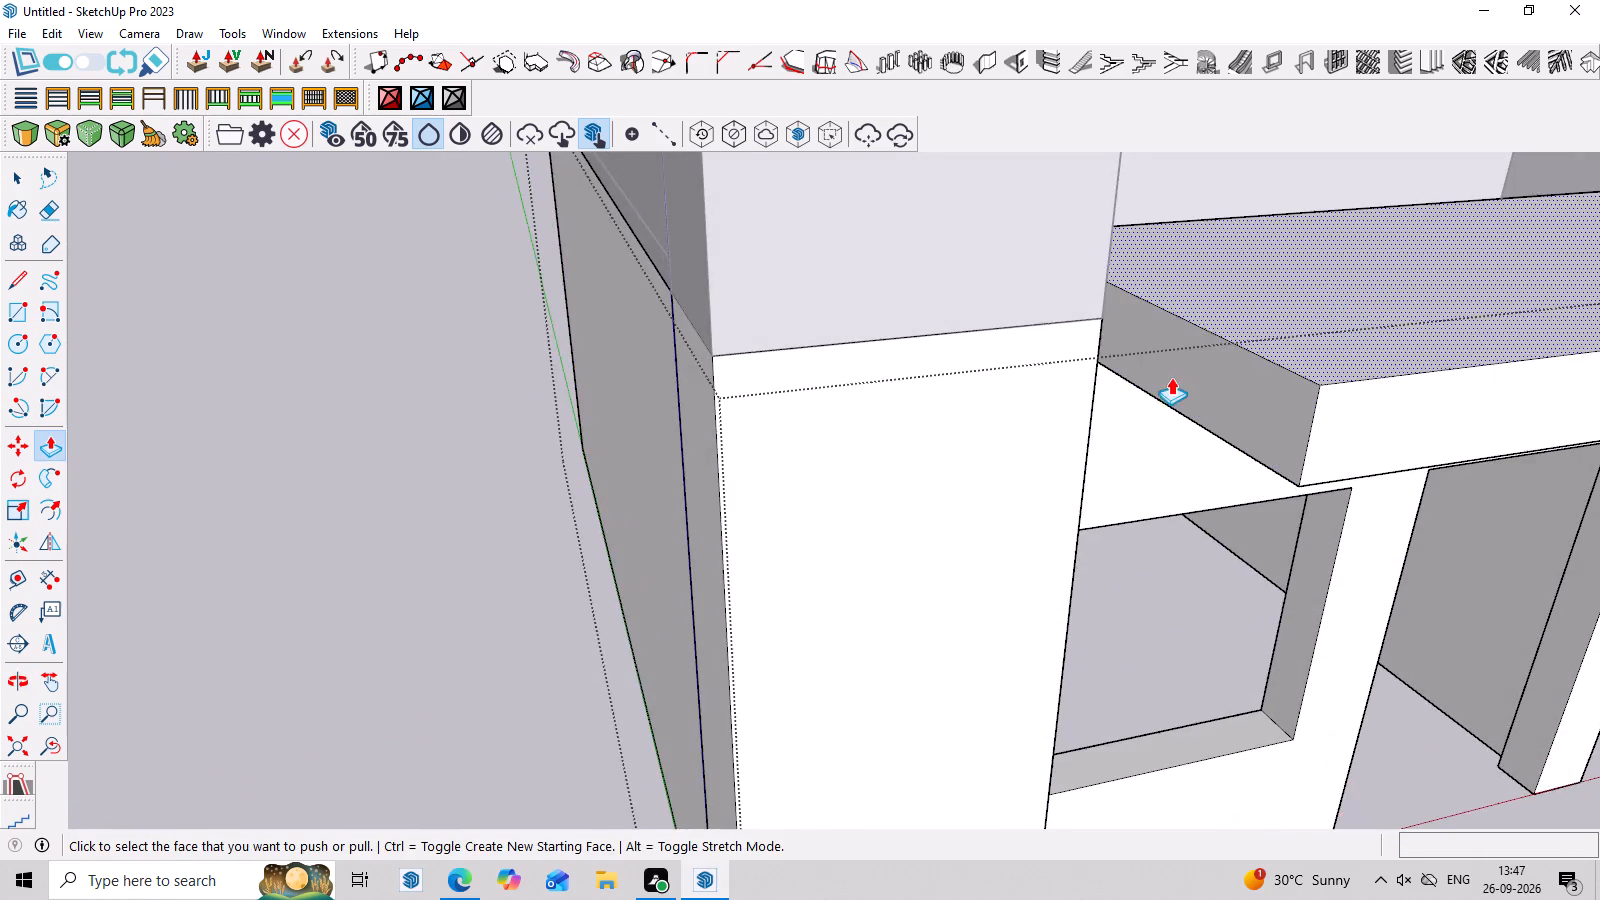
pyautogui.scroll(-8, 1171, 377)
pyautogui.moveTo(1161, 417); pyautogui.dragTo(1211, 331, button='middle')
pyautogui.scroll(6, 1221, 300)
pyautogui.moveTo(1231, 259); pyautogui.dragTo(1238, 409, button='middle')
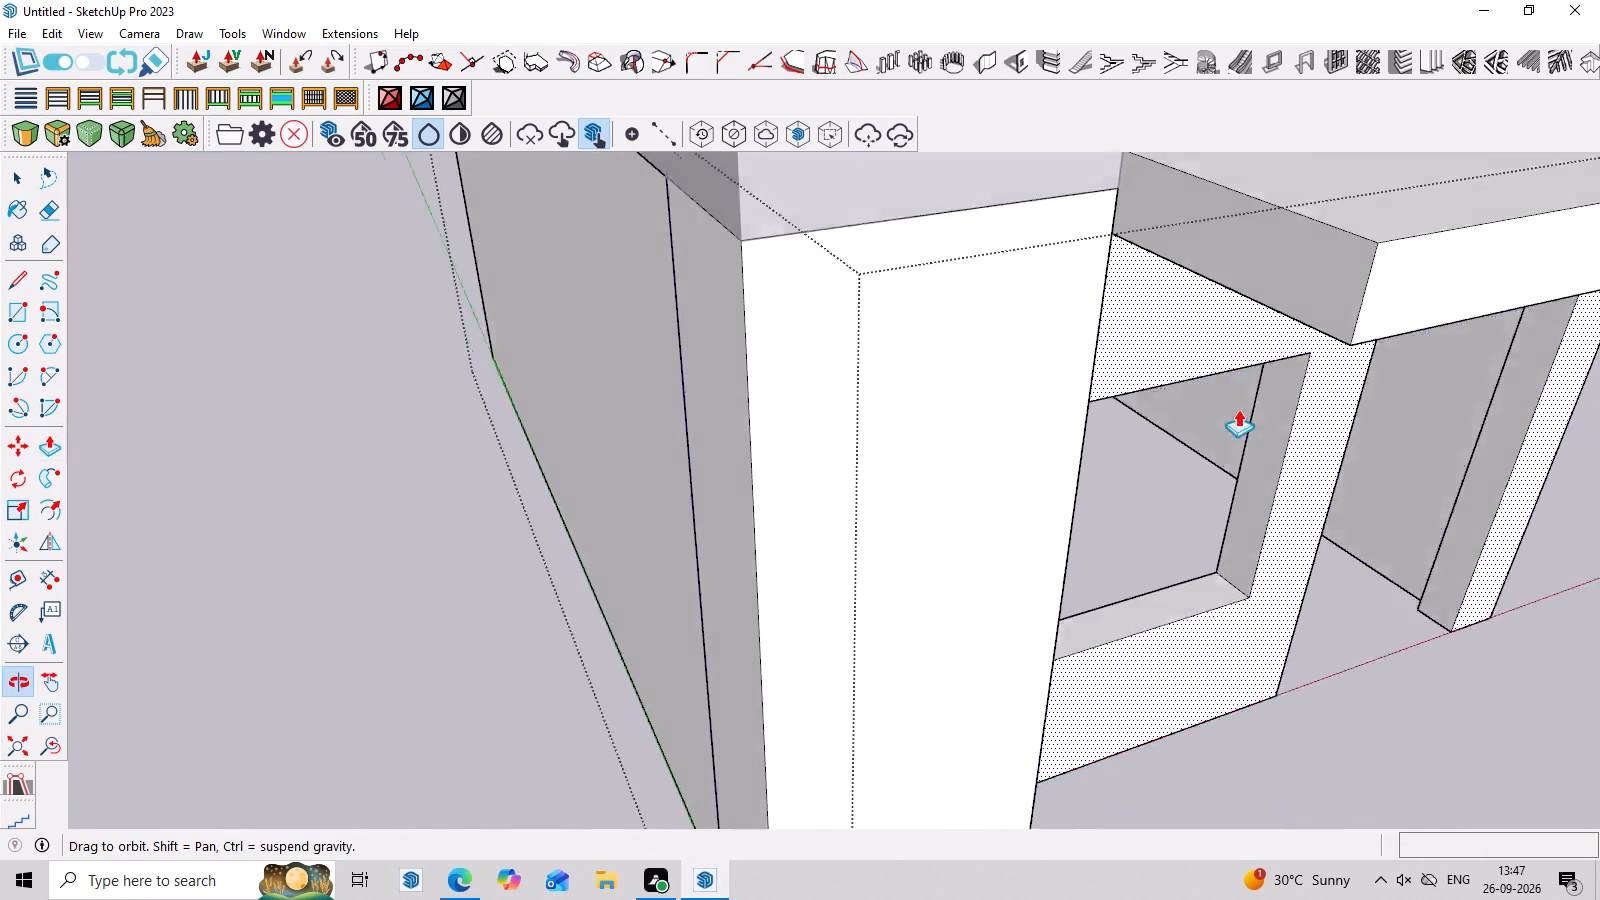
pyautogui.moveTo(1238, 409); pyautogui.dragTo(1238, 404, button='middle')
pyautogui.press('space')
pyautogui.click(1168, 216)
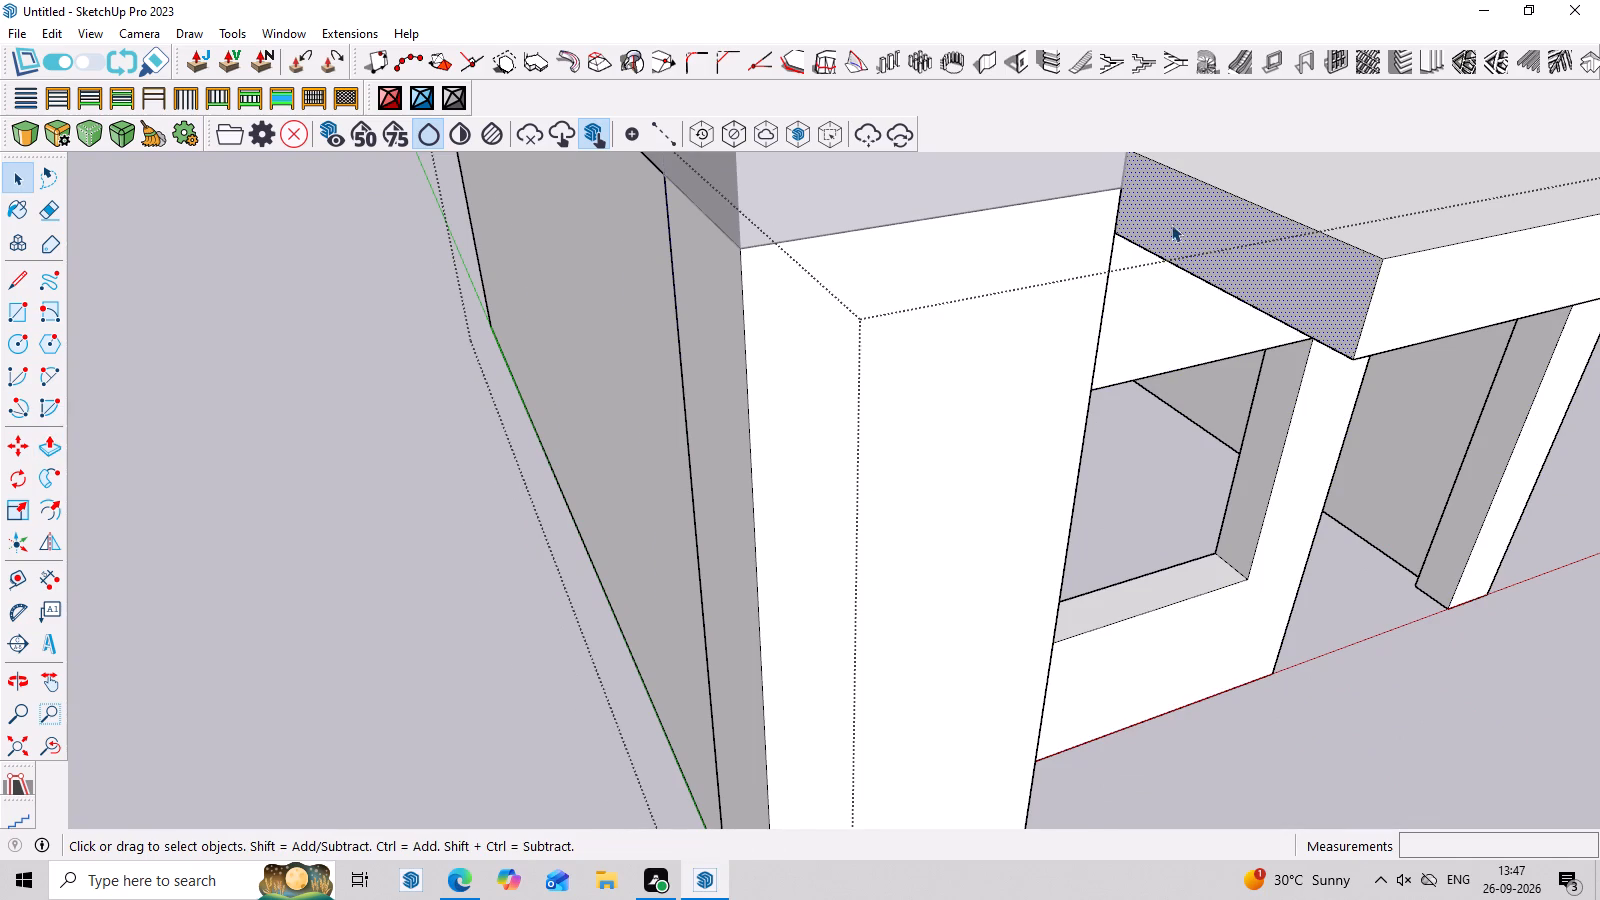
pyautogui.scroll(3, 1172, 224)
pyautogui.scroll(-7, 1151, 316)
pyautogui.moveTo(1218, 377); pyautogui.dragTo(1223, 362, button='middle')
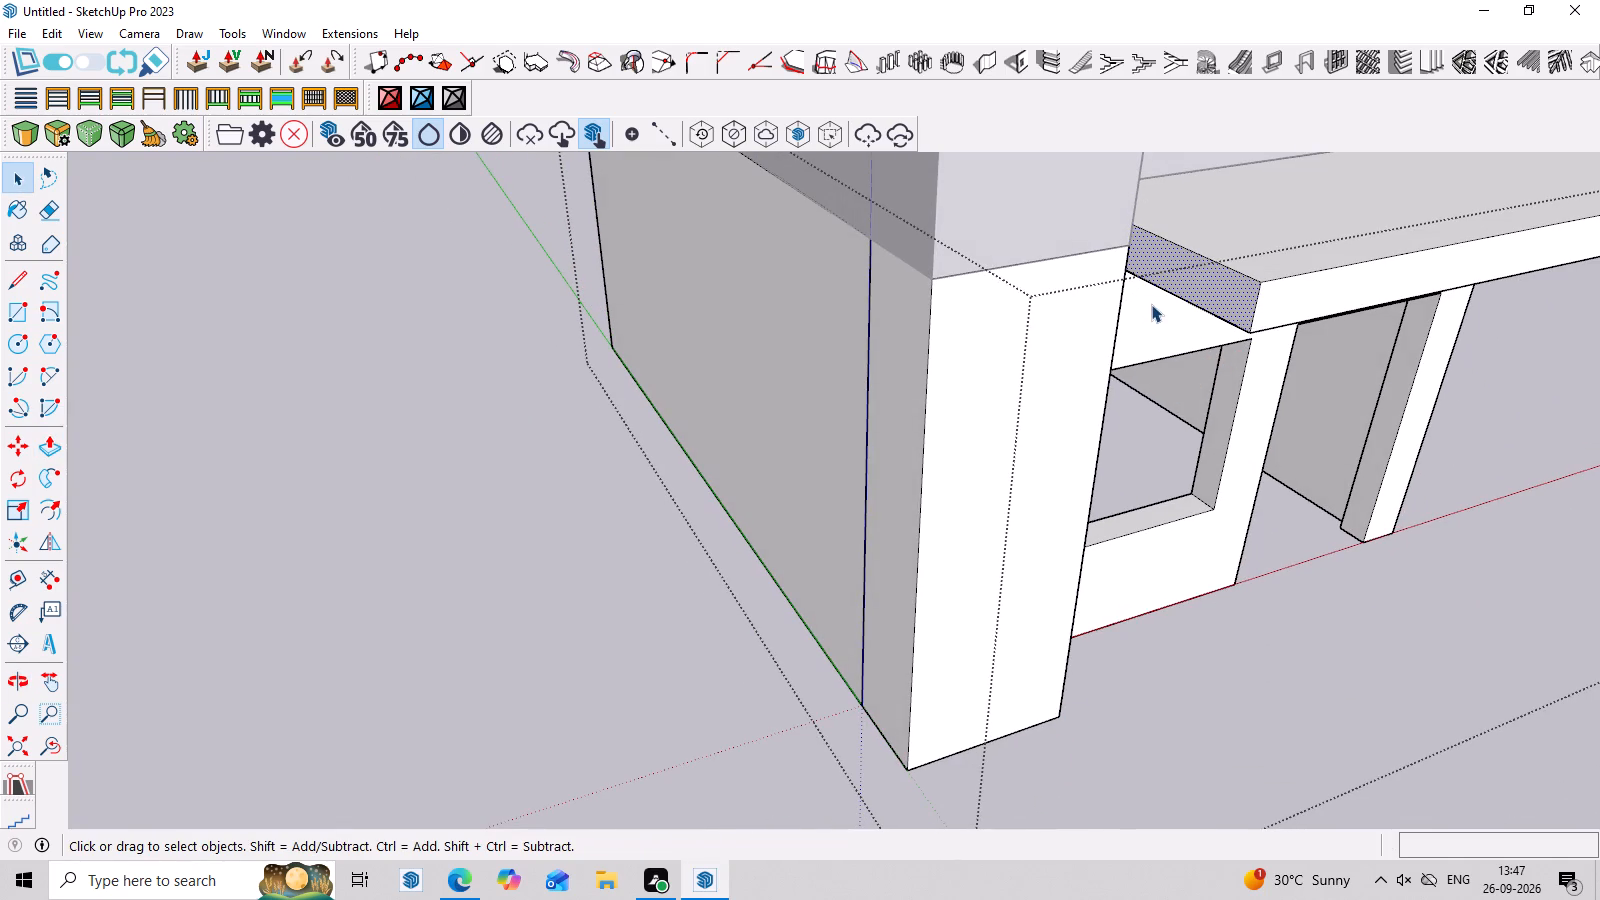
pyautogui.press('l')
pyautogui.scroll(12, 1184, 282)
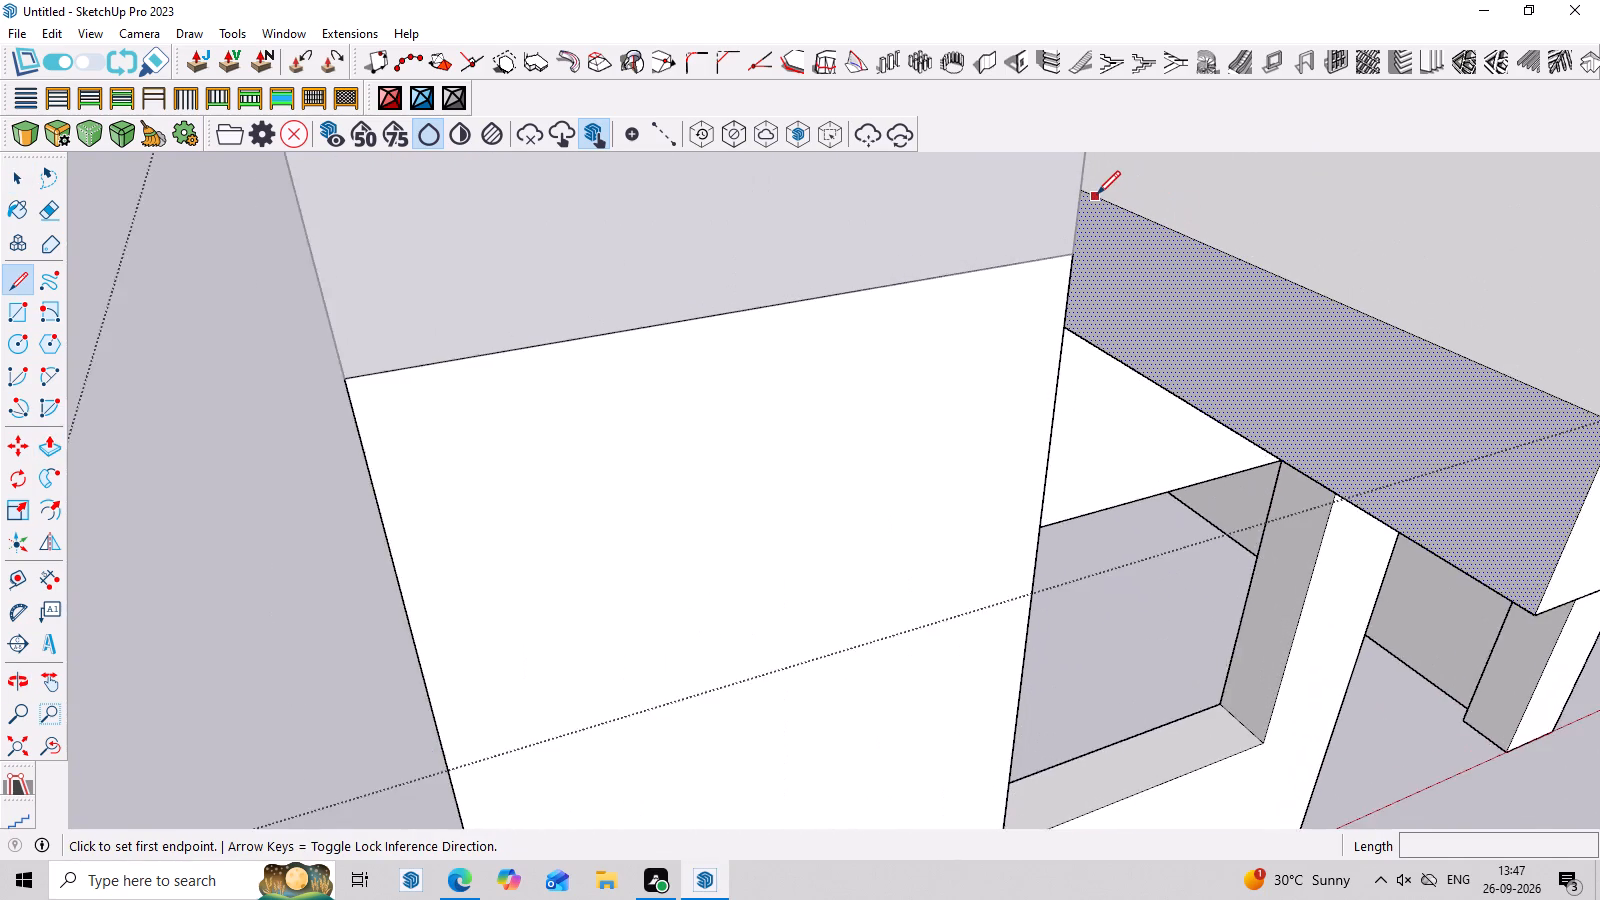
pyautogui.scroll(4, 1097, 194)
pyautogui.click(1075, 186)
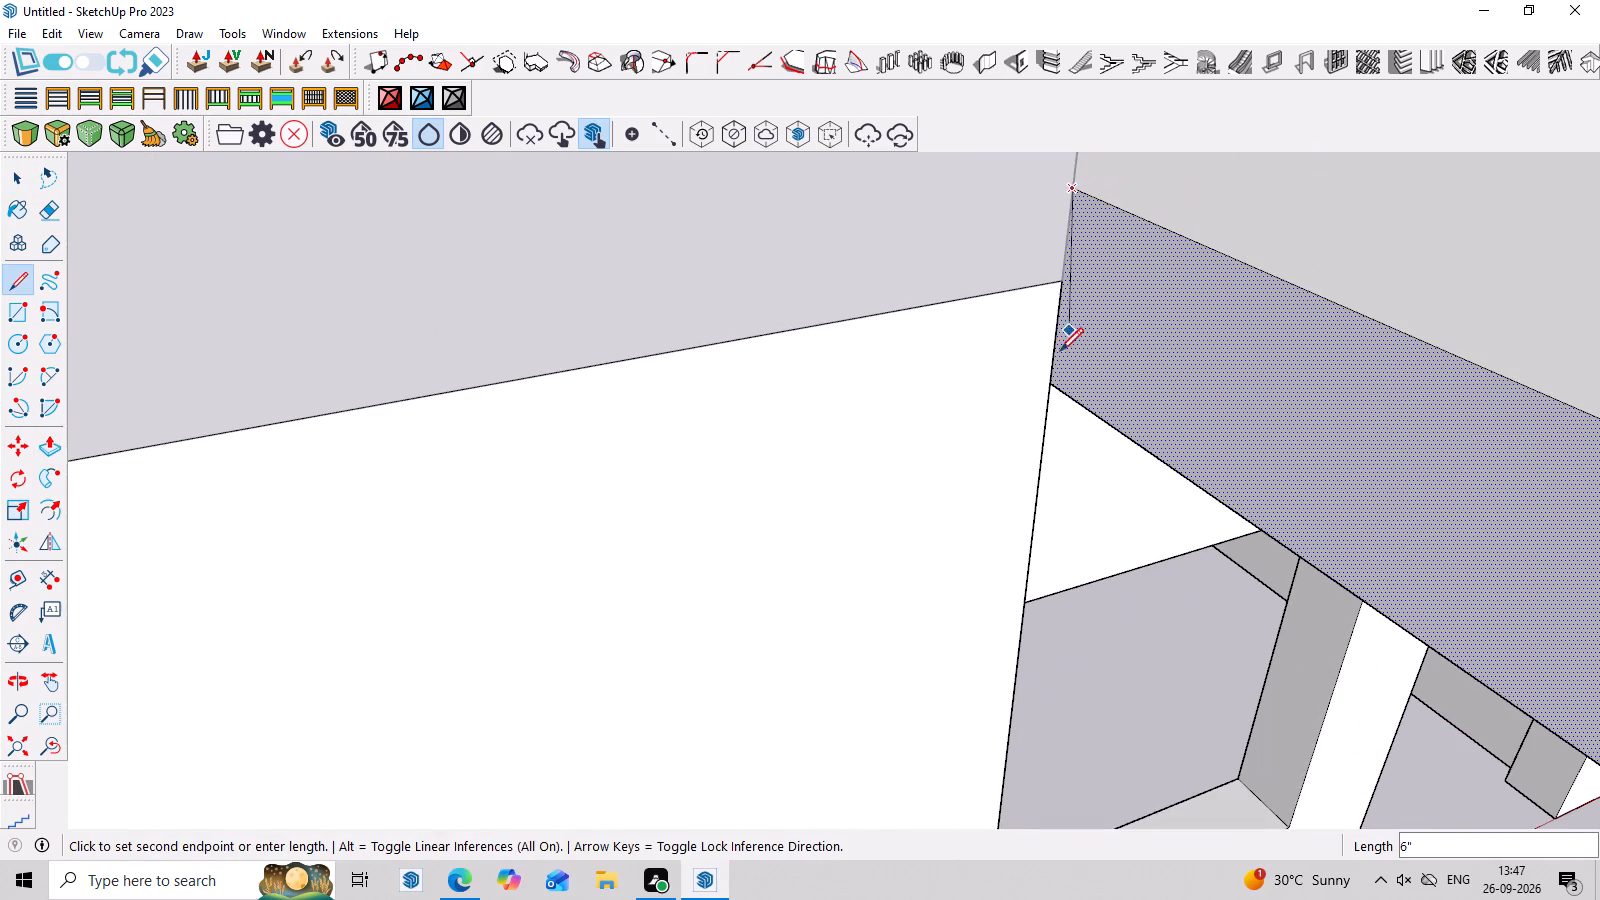
pyautogui.click(1053, 386)
# Extend the slab's end face outward by about 11" in front of the column.
pyautogui.press('space')
pyautogui.click(1170, 339)
pyautogui.scroll(-4, 1171, 433)
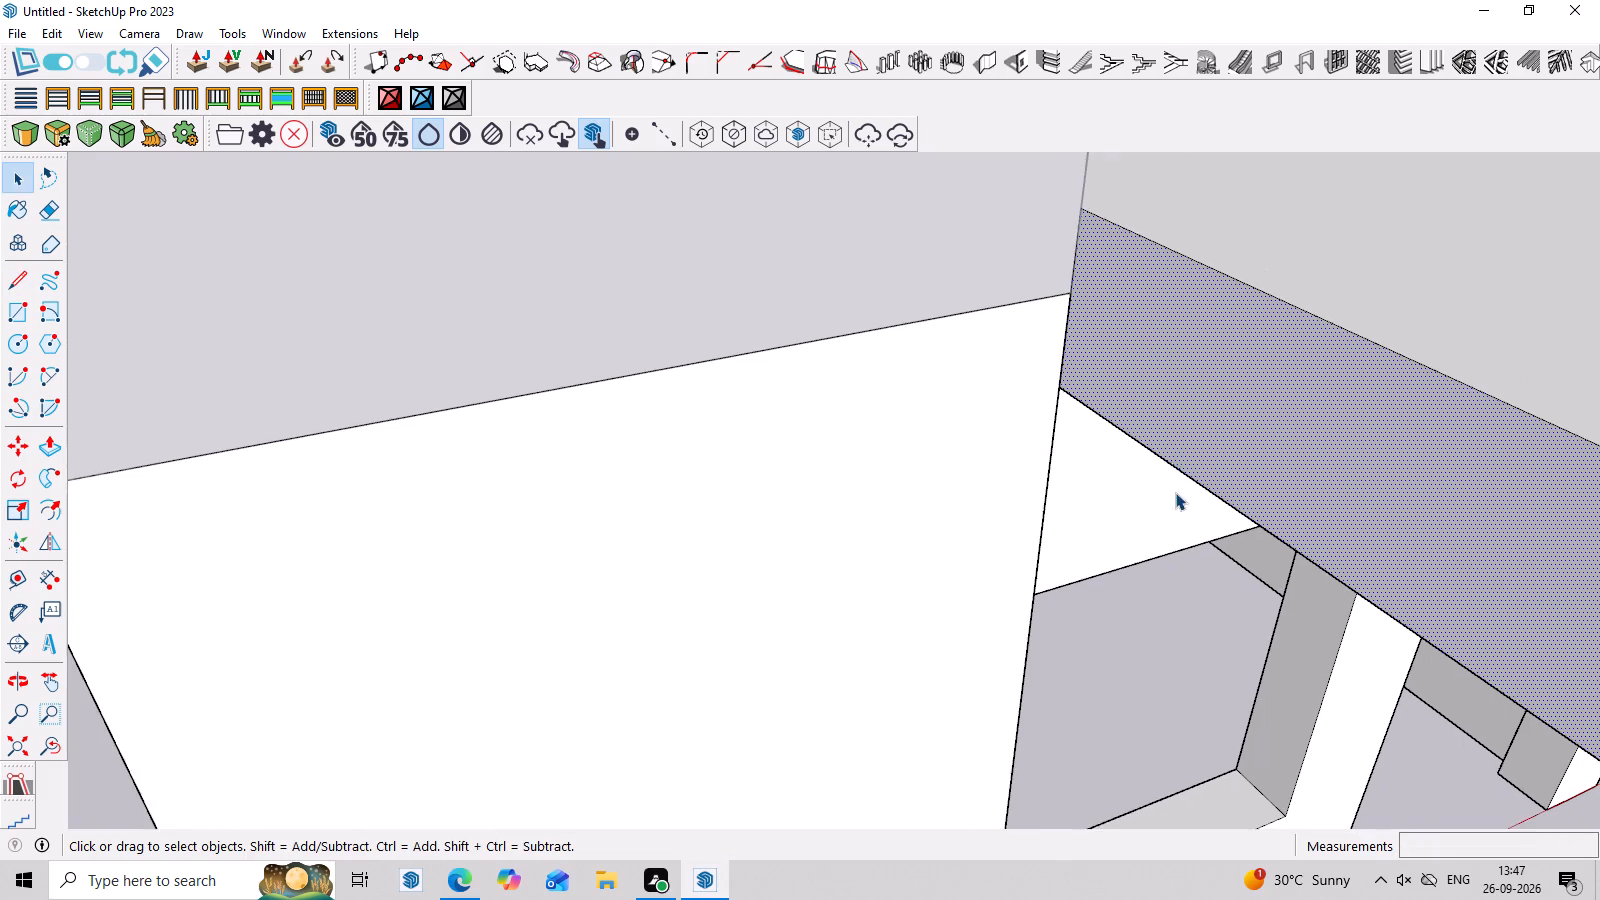
pyautogui.scroll(-5, 1175, 492)
pyautogui.press('p')
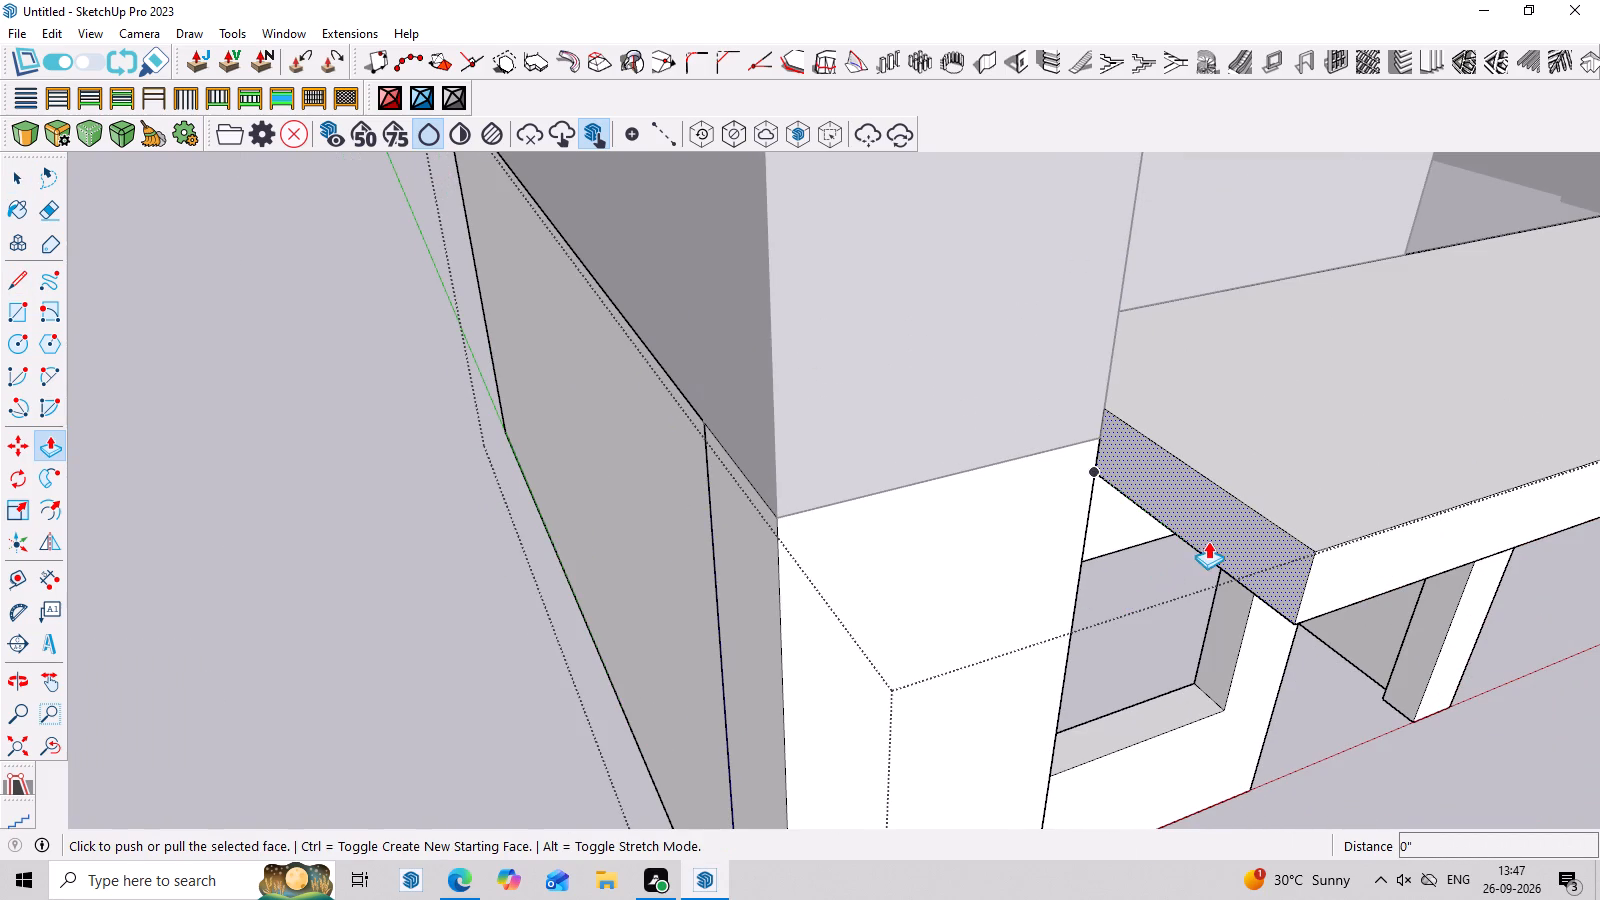
pyautogui.click(1224, 520)
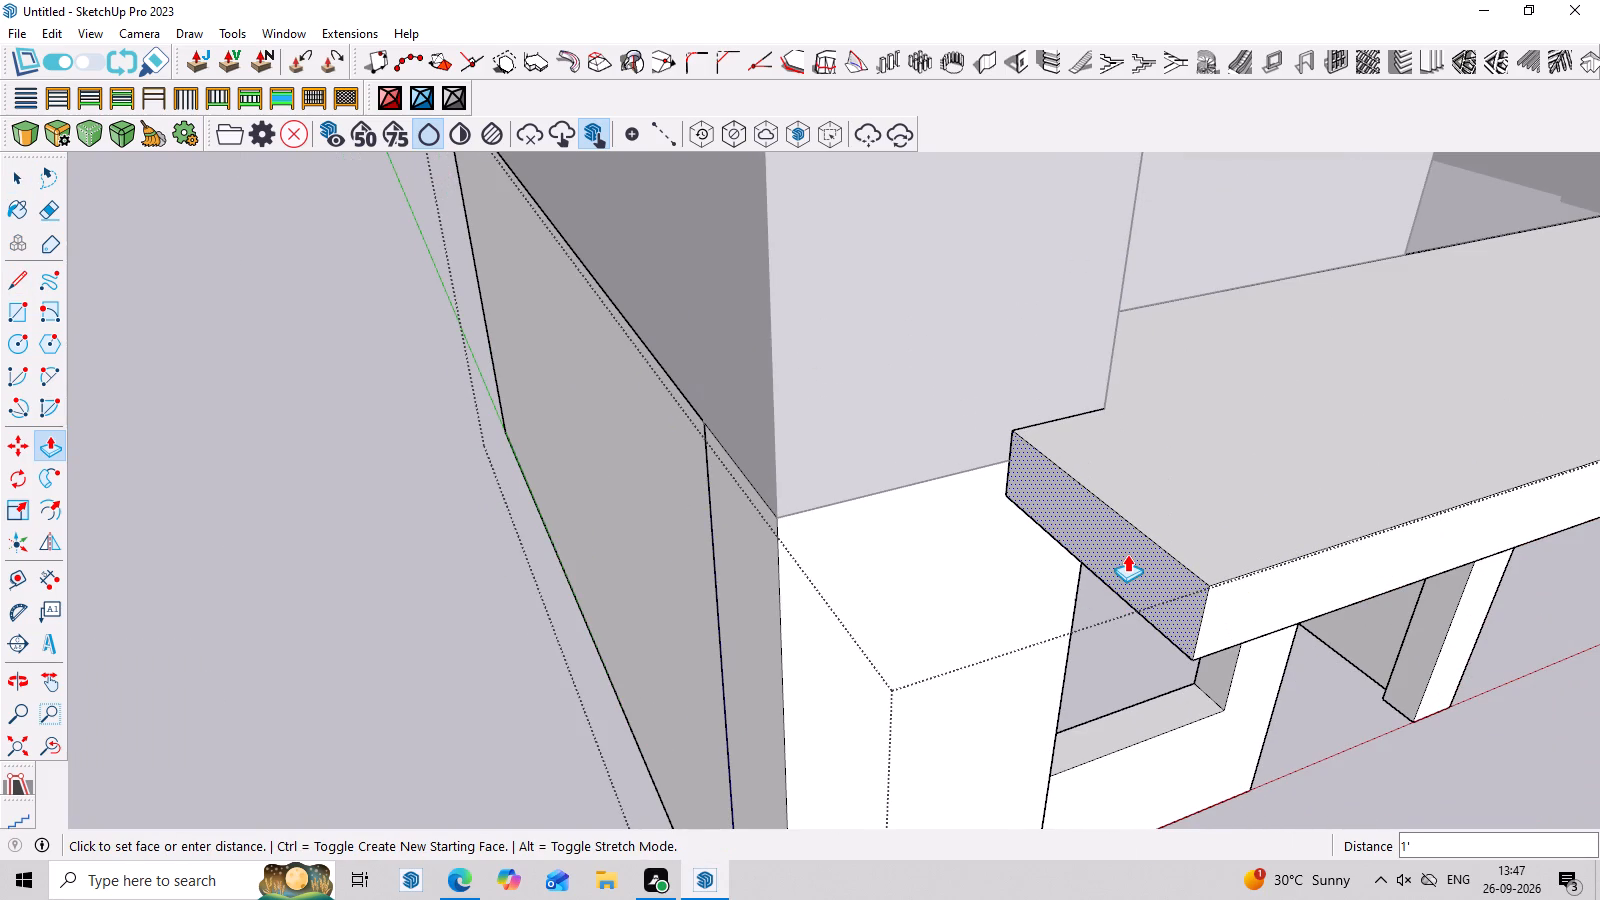
pyautogui.click(1116, 556)
pyautogui.moveTo(1261, 617); pyautogui.dragTo(1156, 548, button='middle')
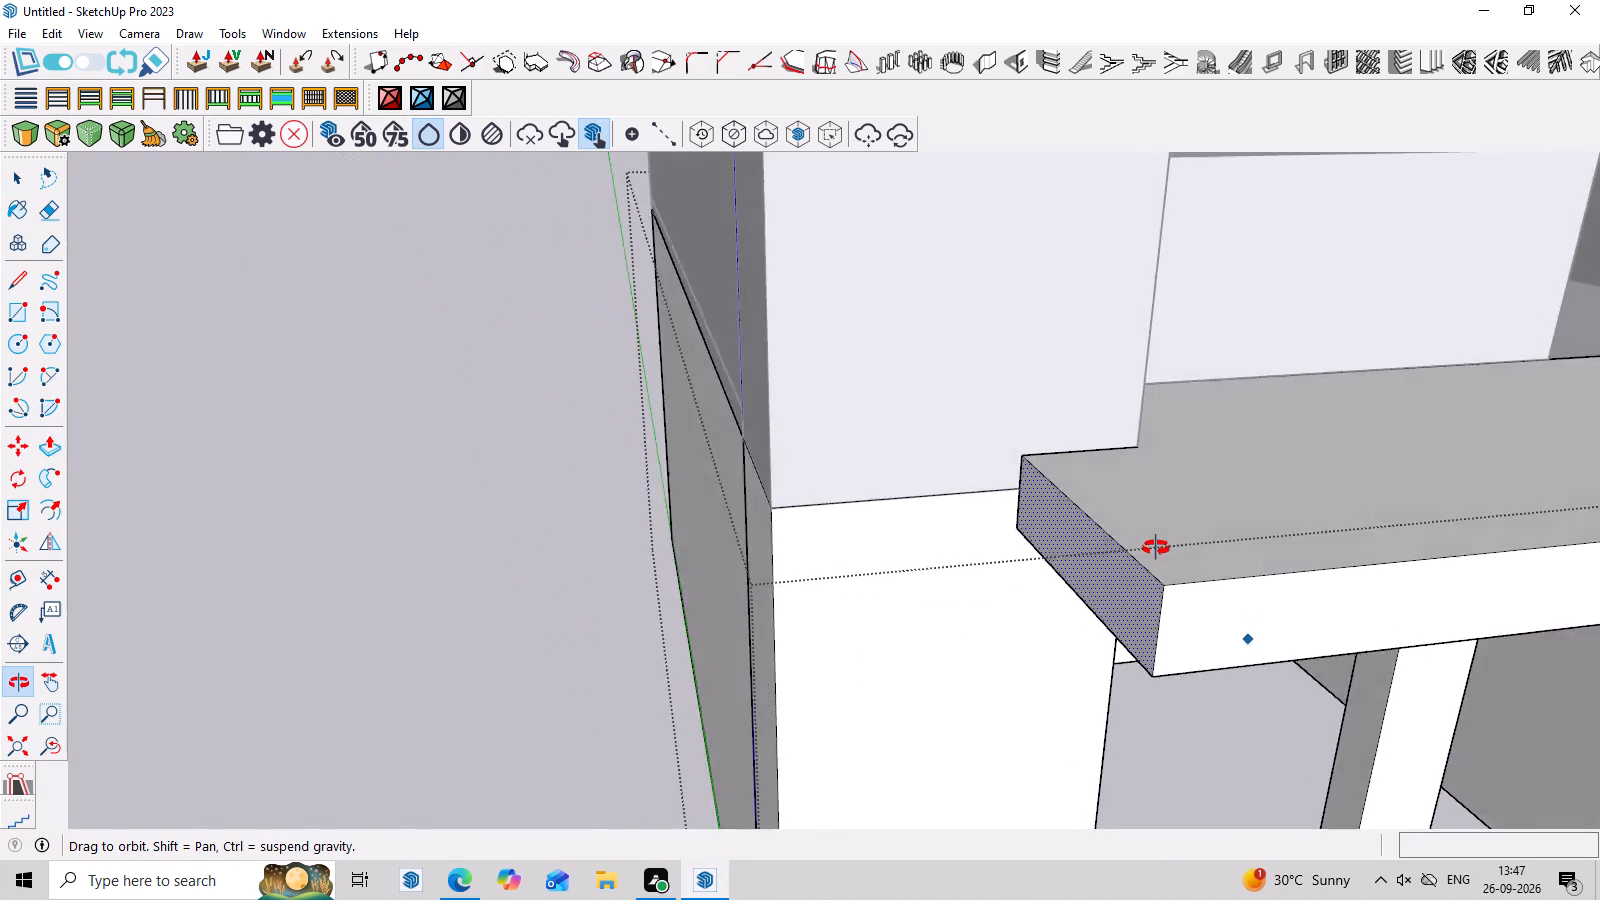
pyautogui.moveTo(1156, 548); pyautogui.dragTo(1133, 605, button='middle')
pyautogui.click(1083, 620)
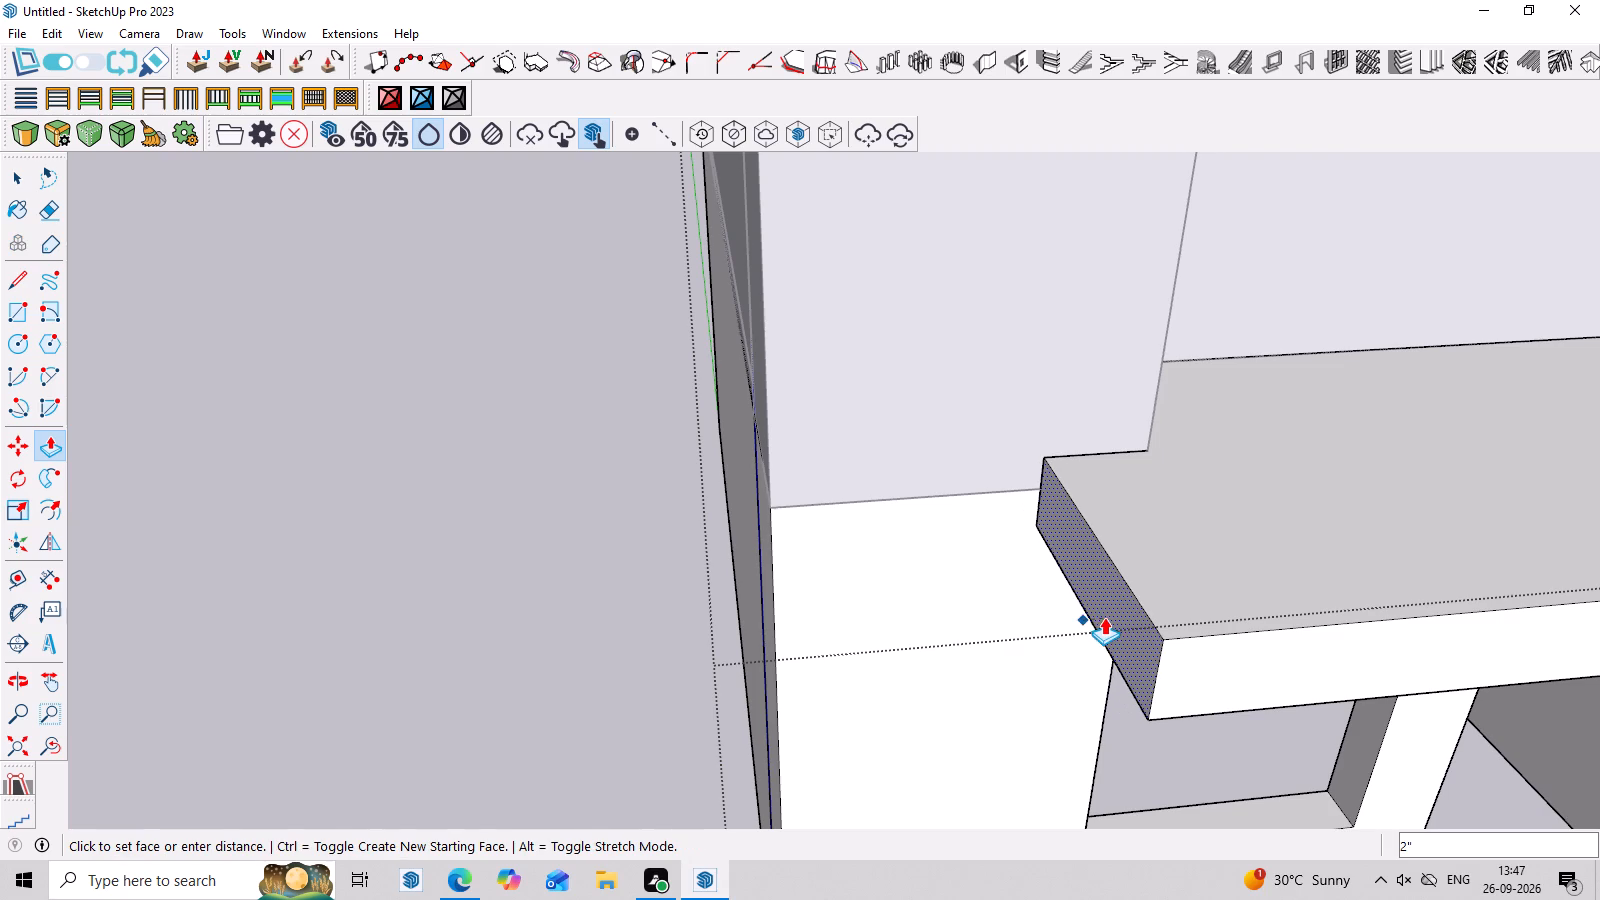
pyautogui.click(1111, 615)
pyautogui.moveTo(1231, 651); pyautogui.dragTo(1218, 731, button='middle')
pyautogui.press('Escape')
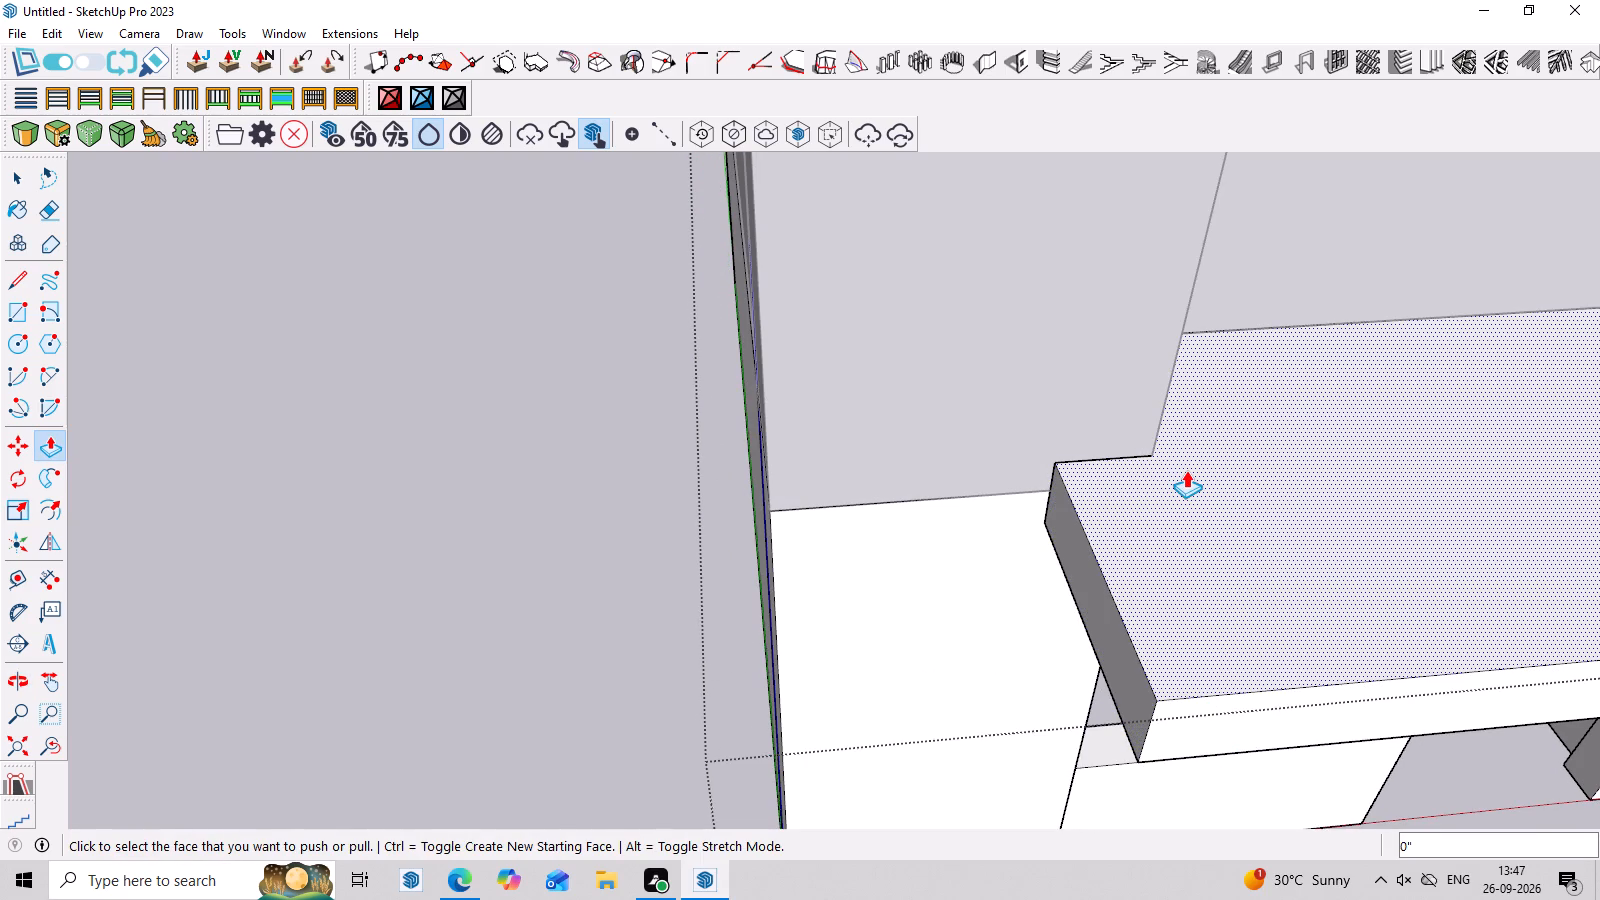
# Draw a 2' 9" by 11" rectangle on the slab's top, covering the extended end up to the column corner.
pyautogui.press('r')
pyautogui.click(1059, 465)
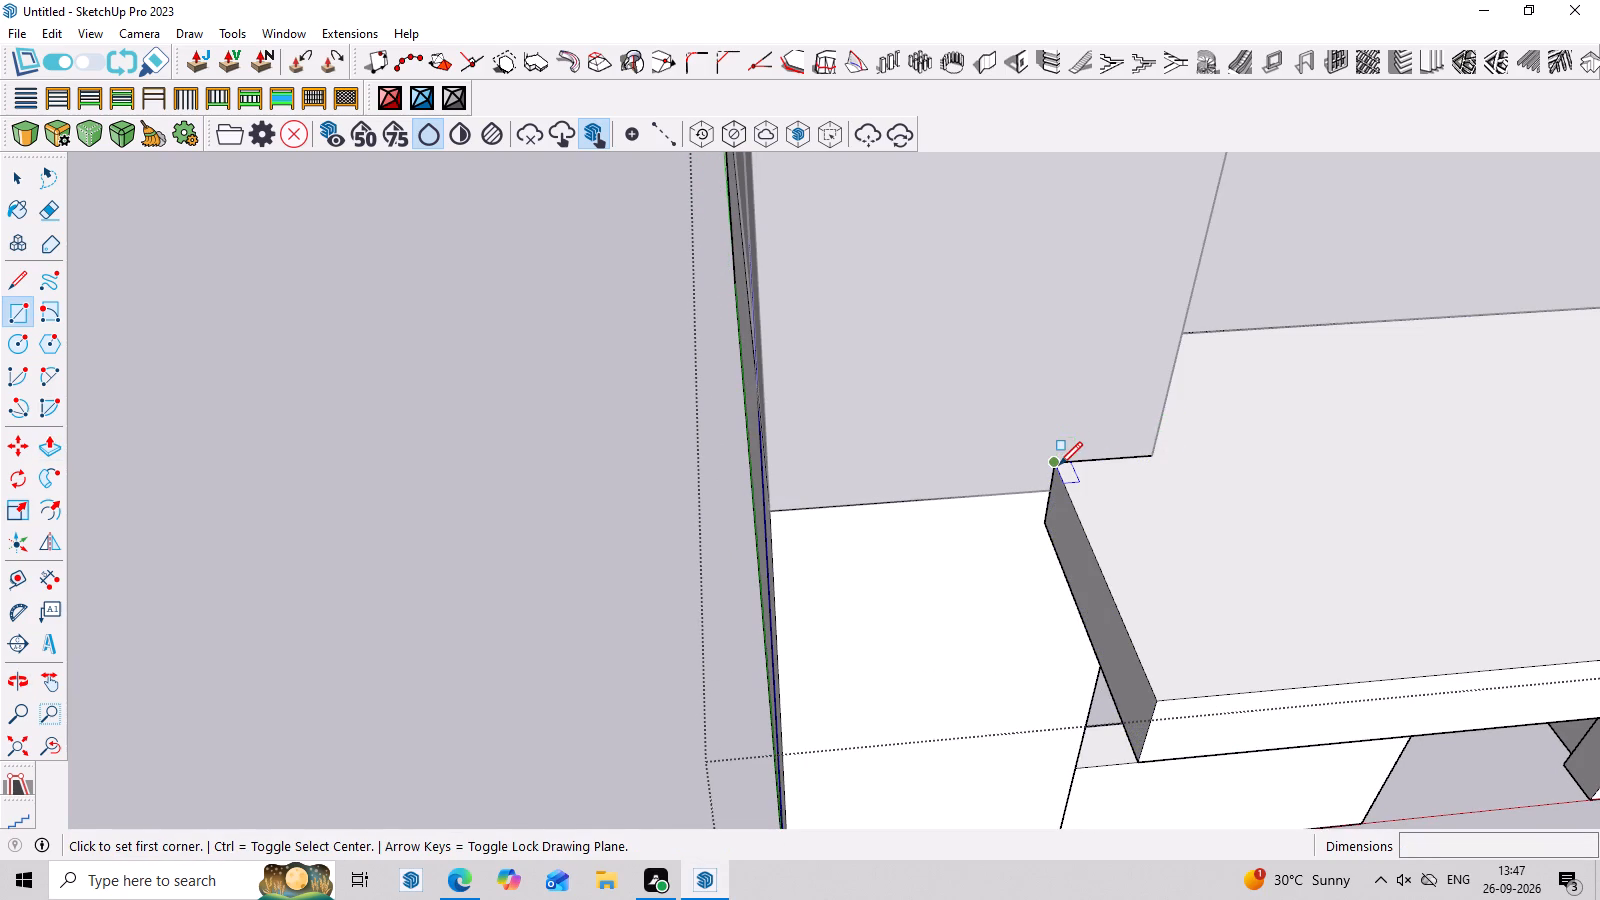
pyautogui.click(1152, 454)
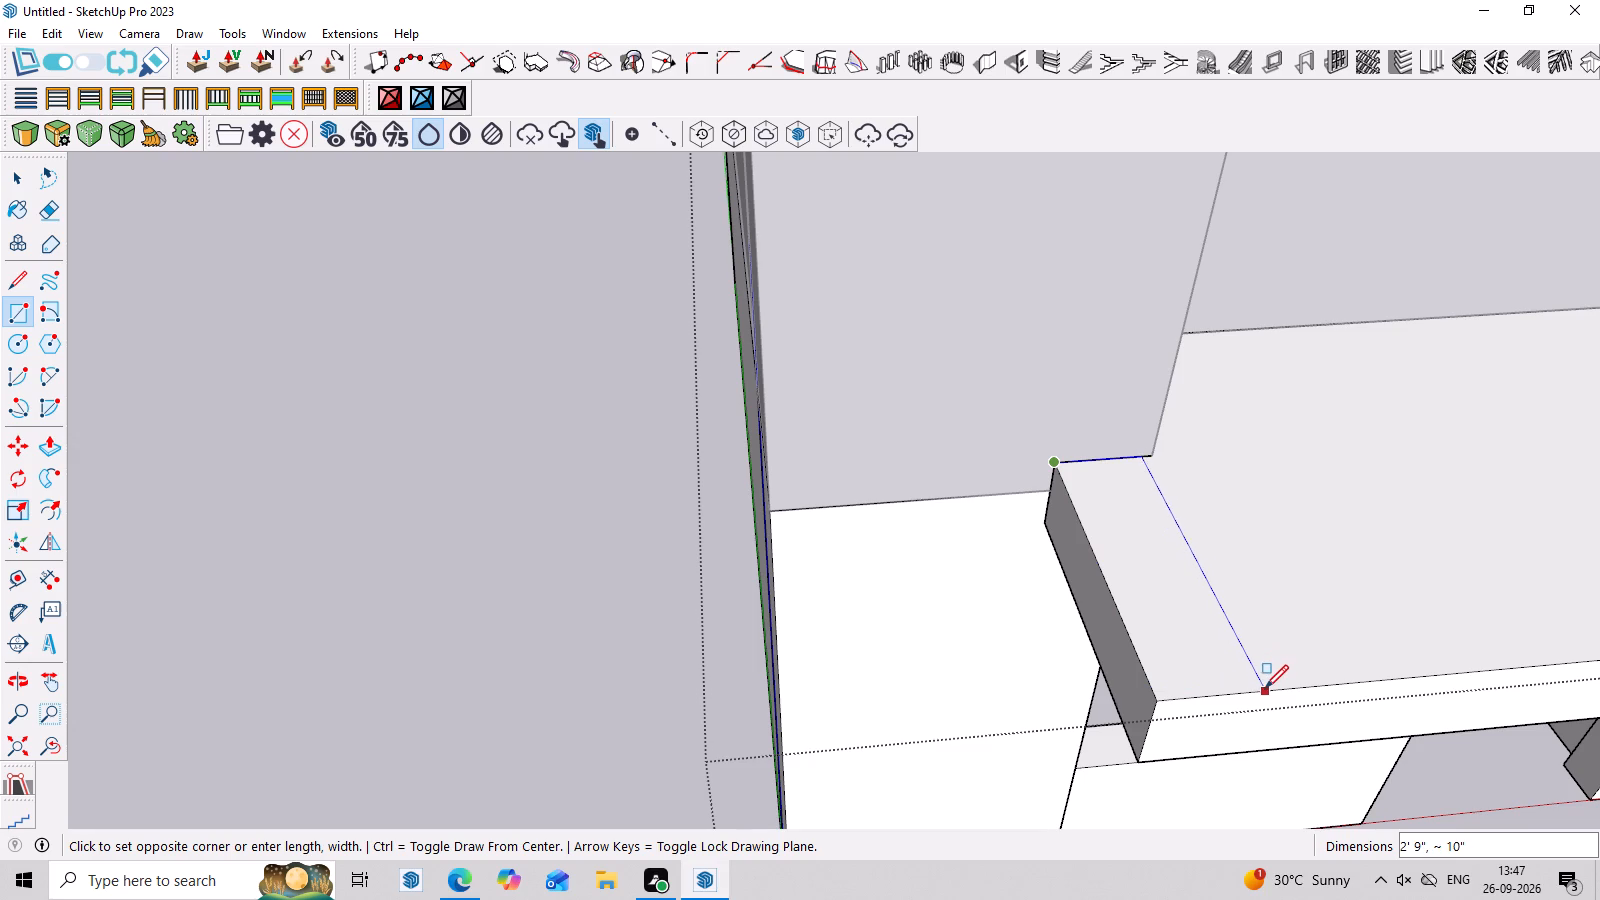
pyautogui.click(1277, 687)
# Raise the rectangle at the slab's end by about 1' 7" into a block.
pyautogui.press('space')
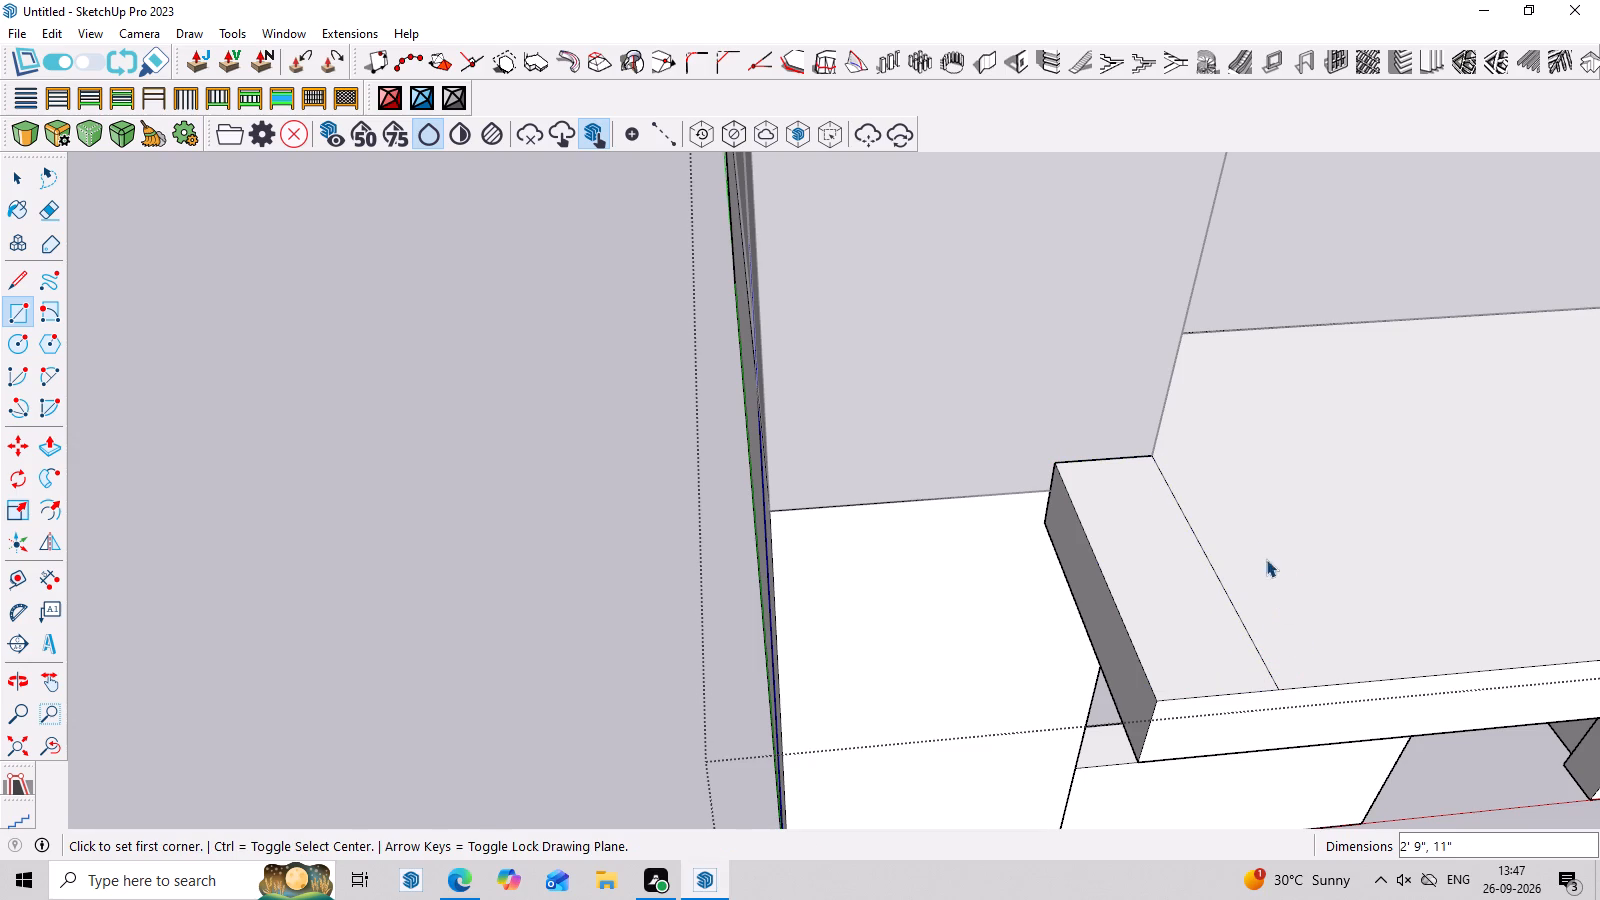
pyautogui.click(1196, 528)
pyautogui.click(1172, 563)
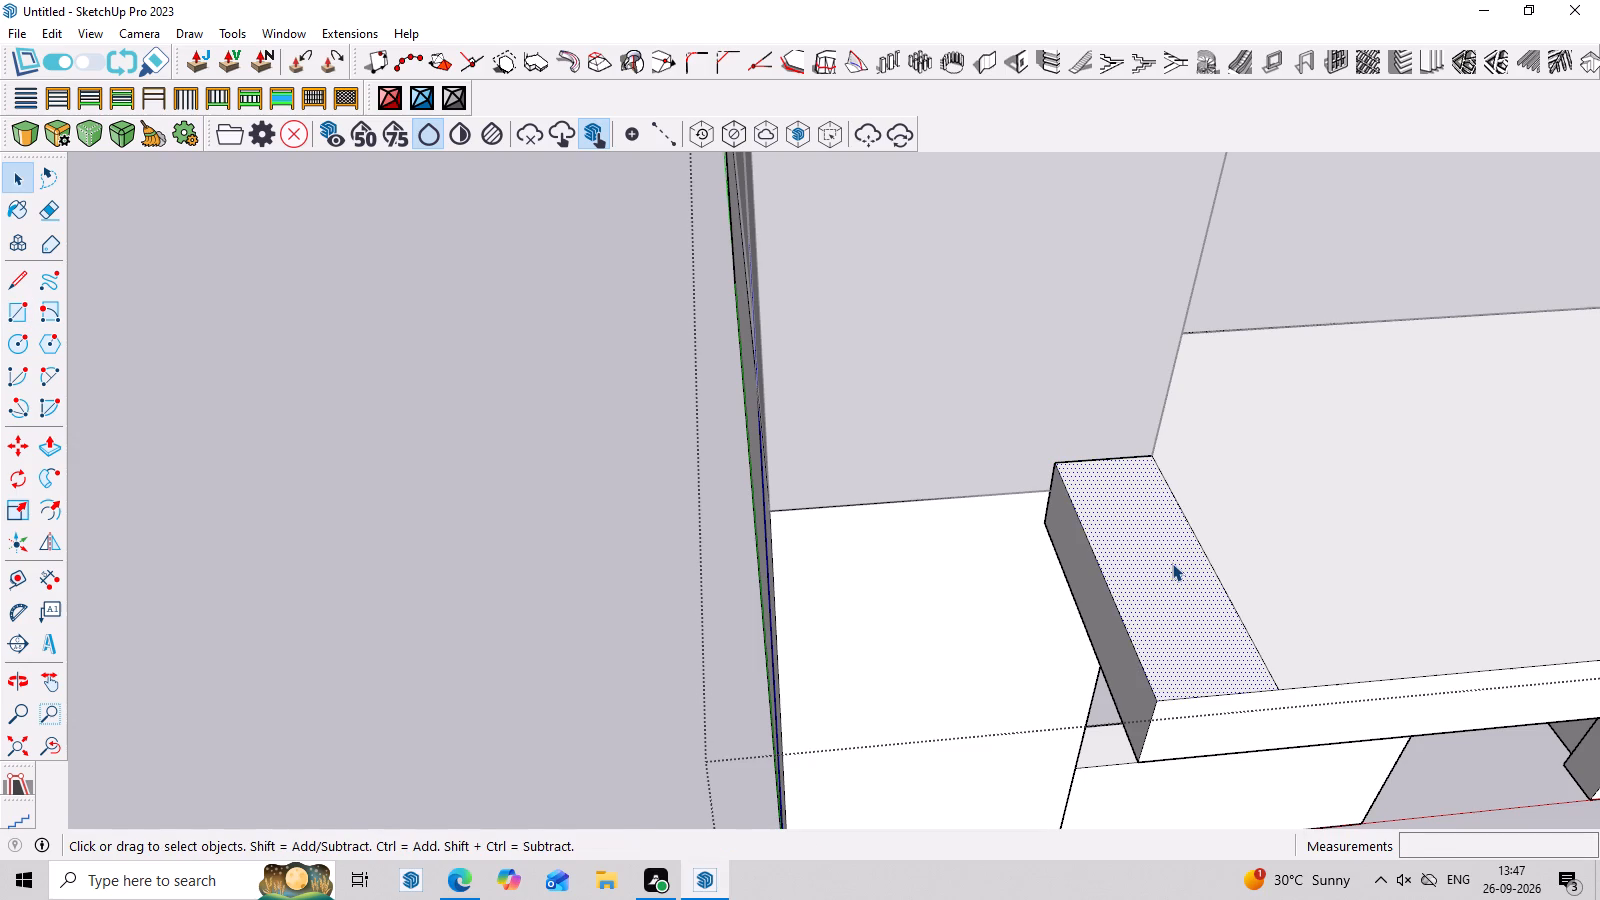
pyautogui.press('p')
pyautogui.click(1172, 563)
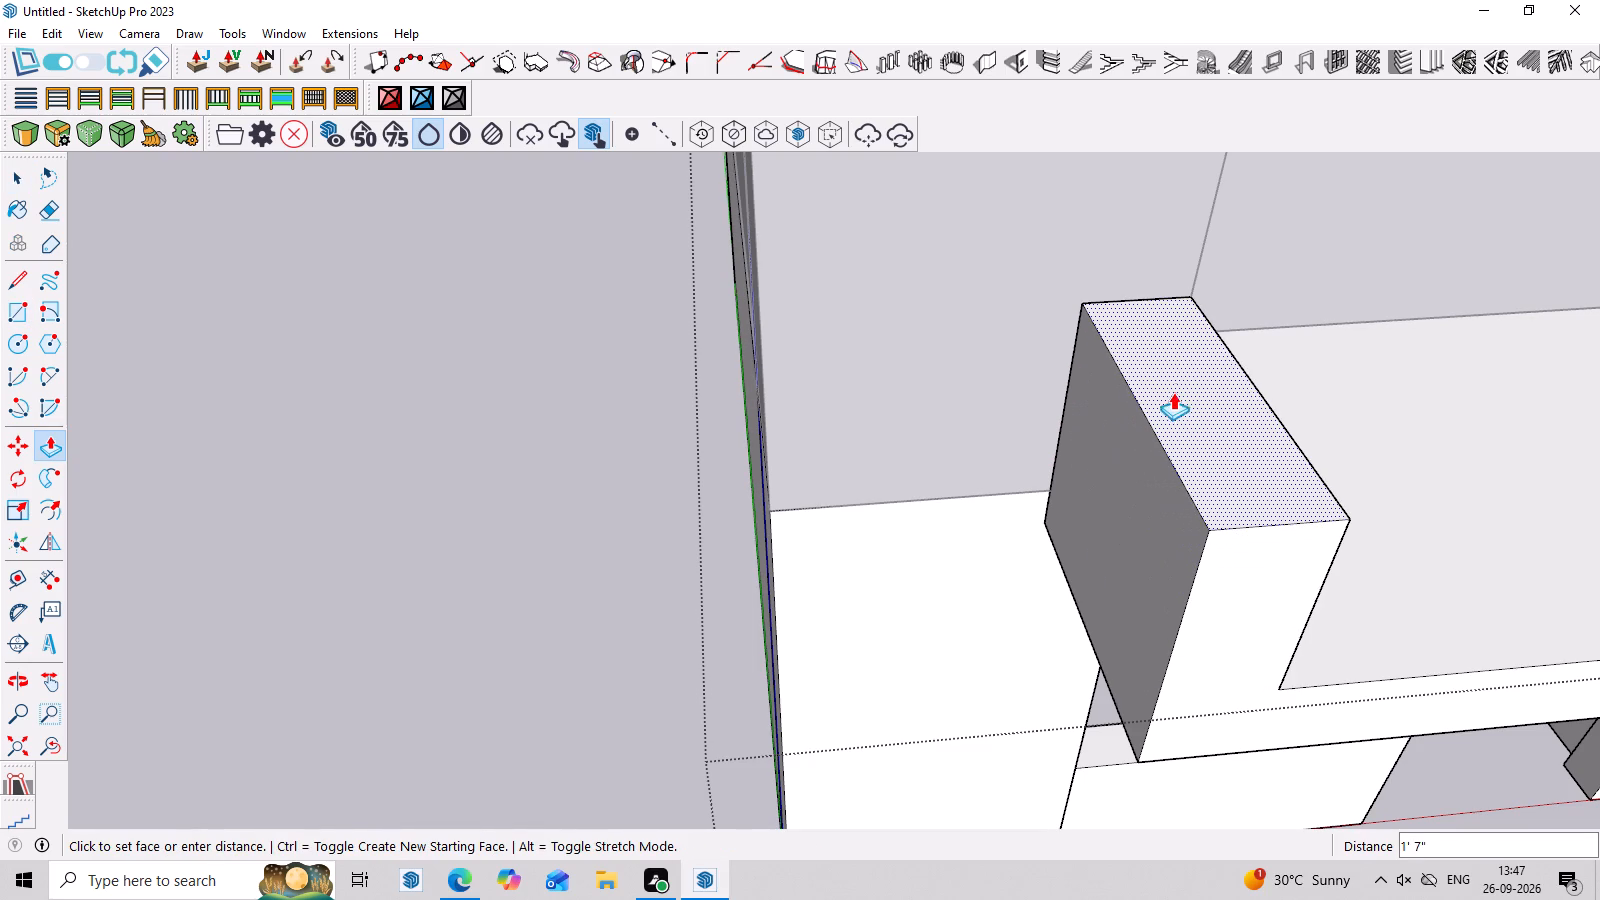
pyautogui.click(1174, 388)
# Draw a two-point arc about 7" long across the outer front corner of the raised block's top.
pyautogui.moveTo(1148, 701); pyautogui.dragTo(1156, 656, button='middle')
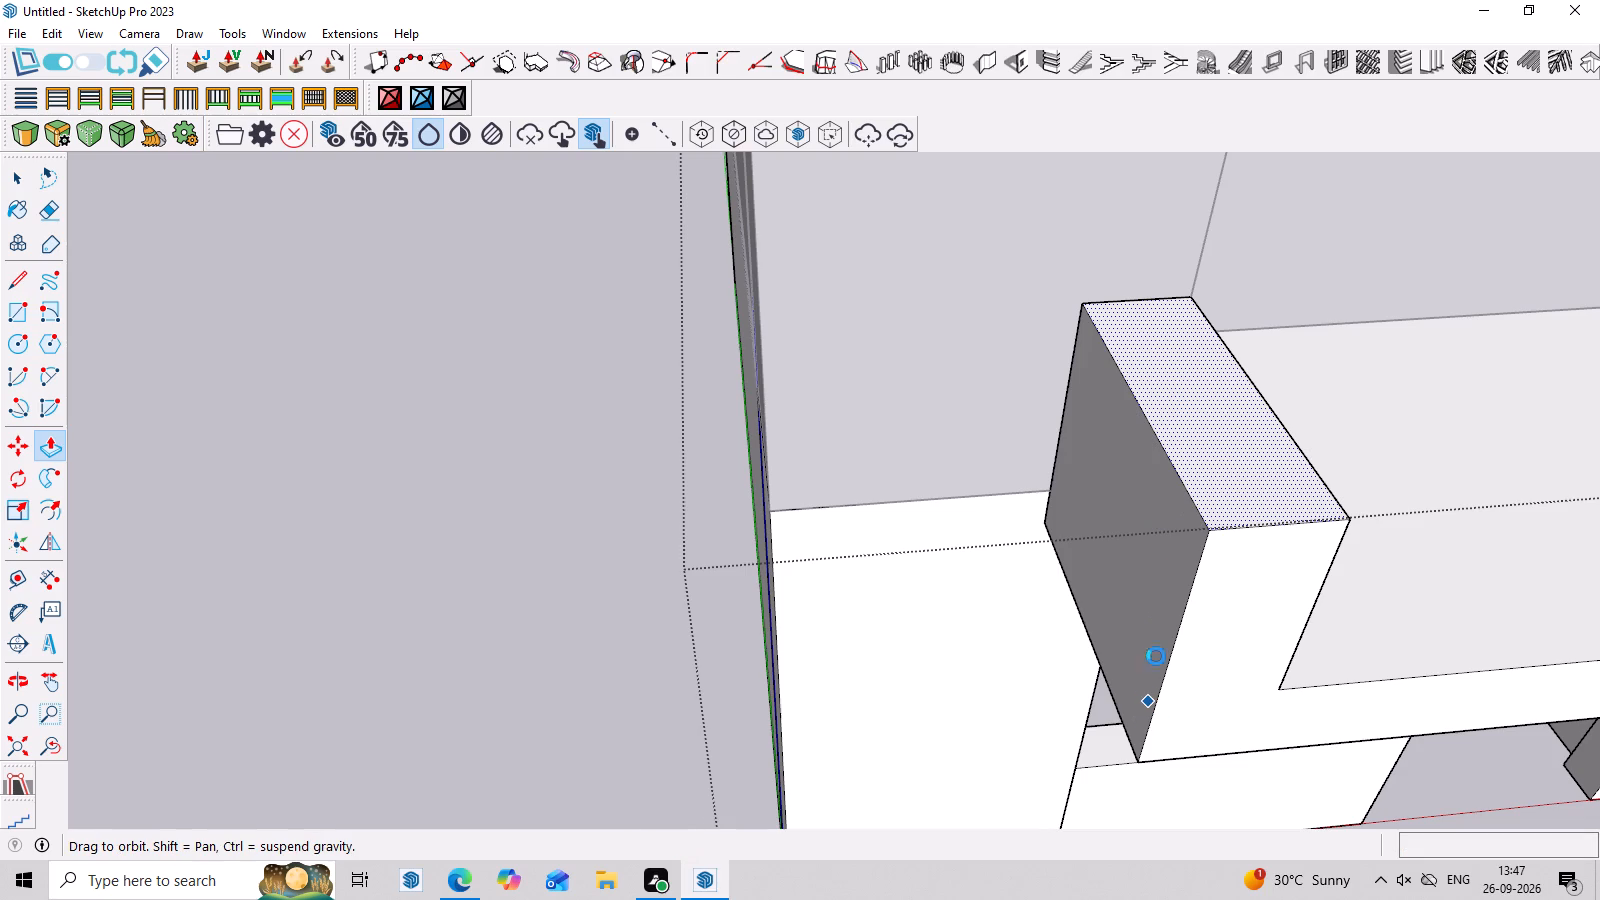
pyautogui.moveTo(1156, 656); pyautogui.dragTo(1111, 391, button='middle')
pyautogui.scroll(-11, 1089, 587)
pyautogui.moveTo(1181, 643); pyautogui.dragTo(1223, 497, button='middle')
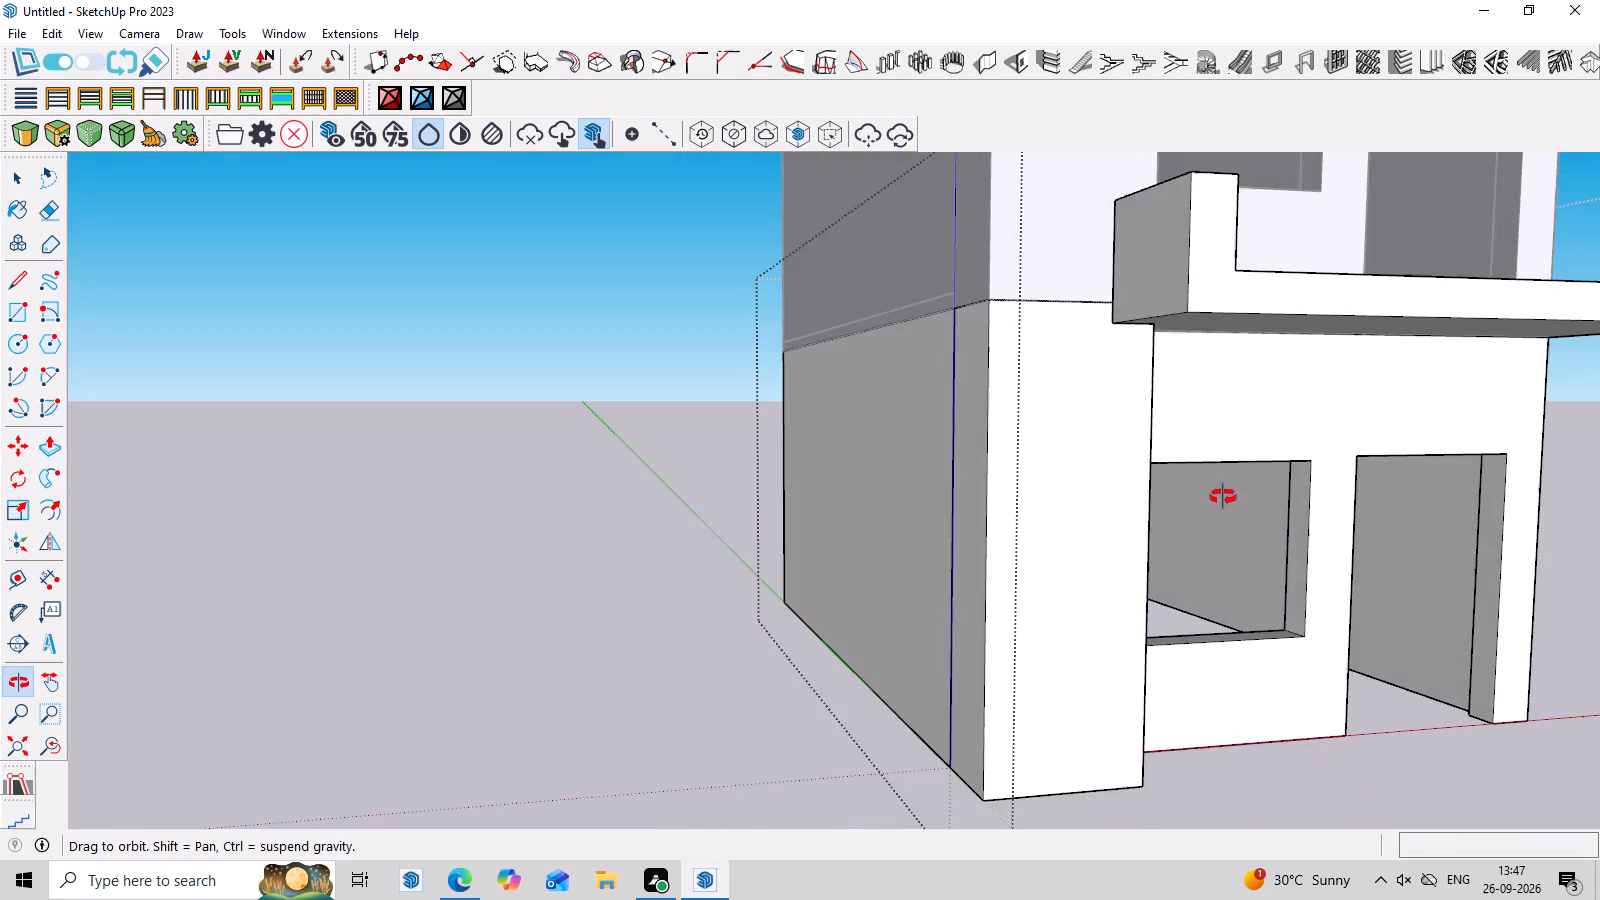
pyautogui.moveTo(1223, 497); pyautogui.dragTo(1082, 574, button='middle')
pyautogui.scroll(-7, 969, 567)
pyautogui.moveTo(933, 613); pyautogui.dragTo(1302, 721, button='middle')
pyautogui.scroll(7, 1253, 555)
pyautogui.moveTo(1199, 555); pyautogui.dragTo(1210, 503, button='middle')
pyautogui.press('Escape')
pyautogui.scroll(4, 1043, 342)
pyautogui.moveTo(1041, 321); pyautogui.dragTo(1023, 420, button='middle')
pyautogui.press('space')
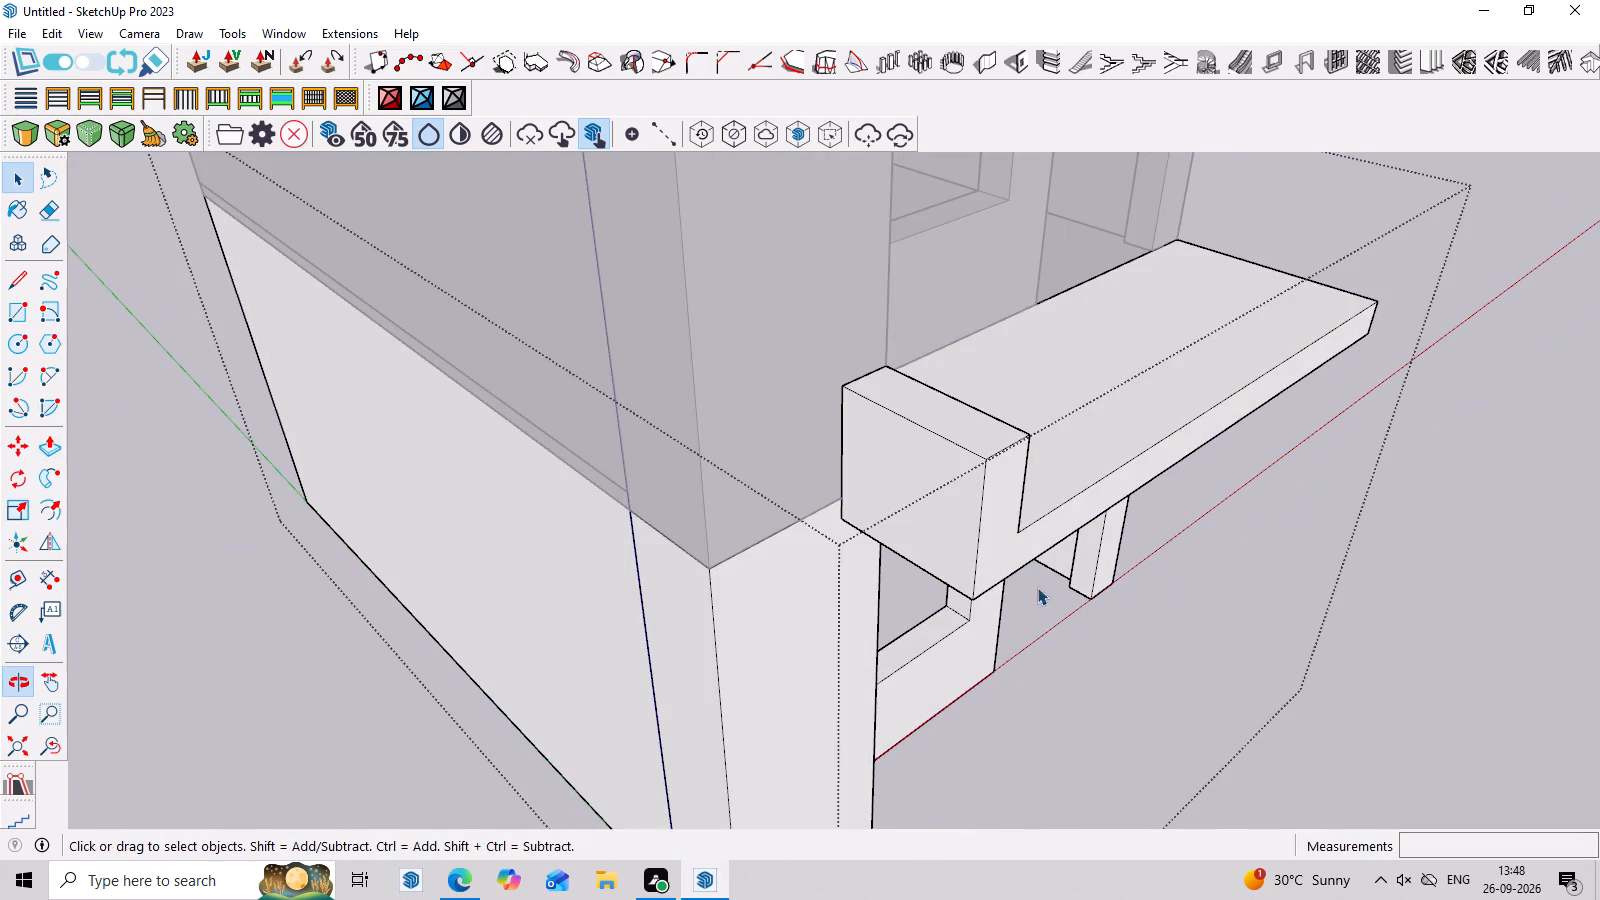
pyautogui.scroll(3, 985, 463)
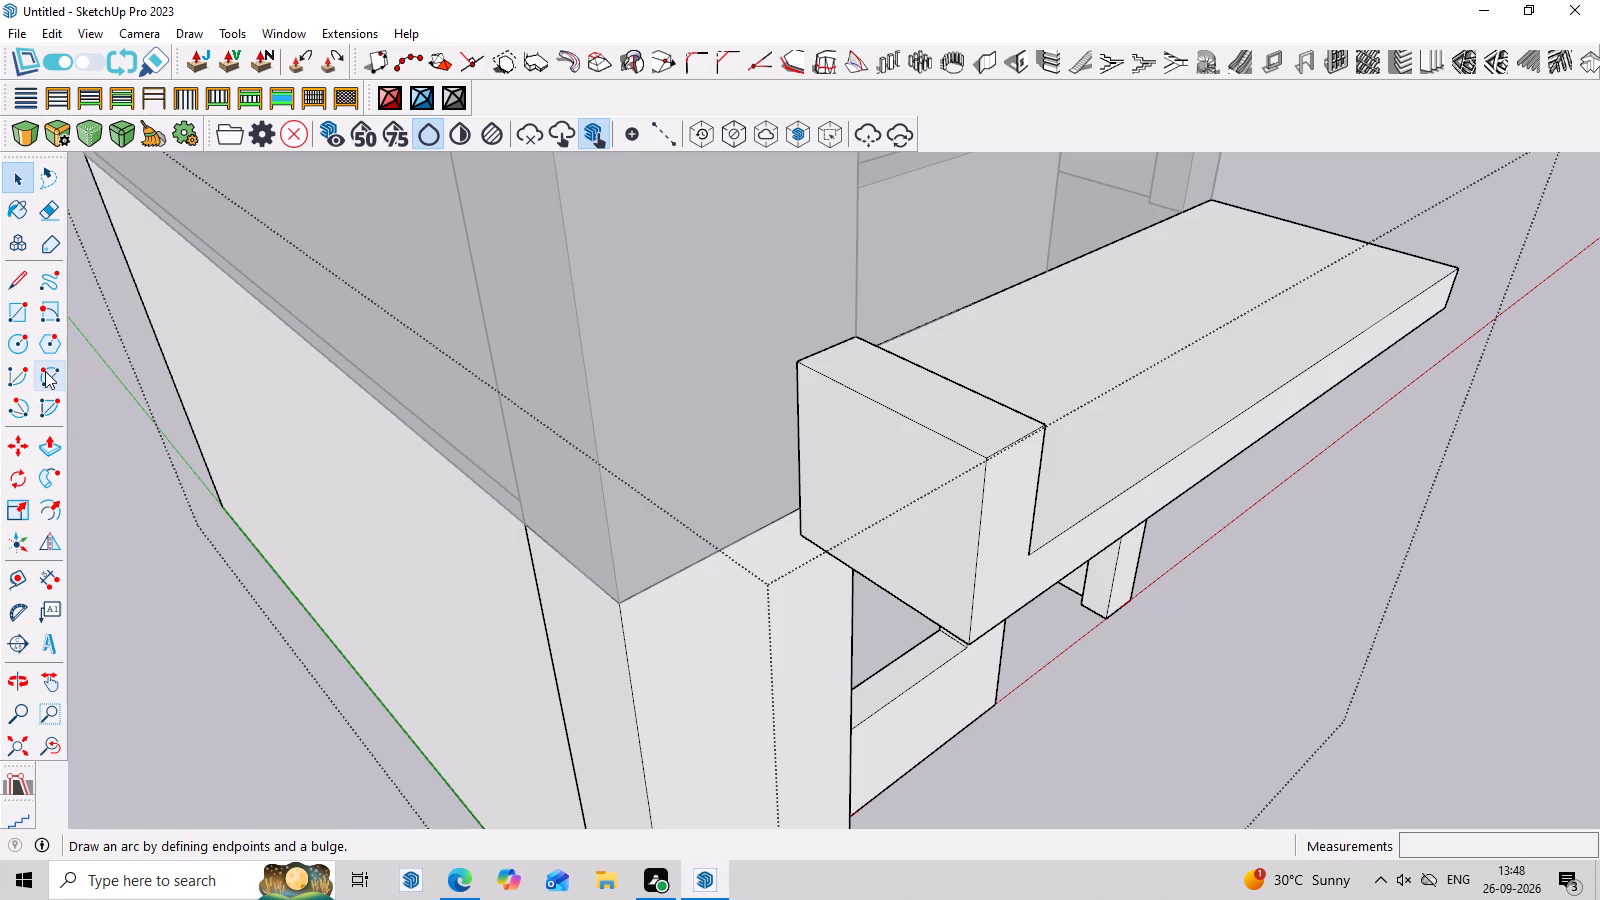
pyautogui.click(45, 371)
pyautogui.scroll(3, 942, 462)
pyautogui.moveTo(942, 473); pyautogui.dragTo(938, 526, button='middle')
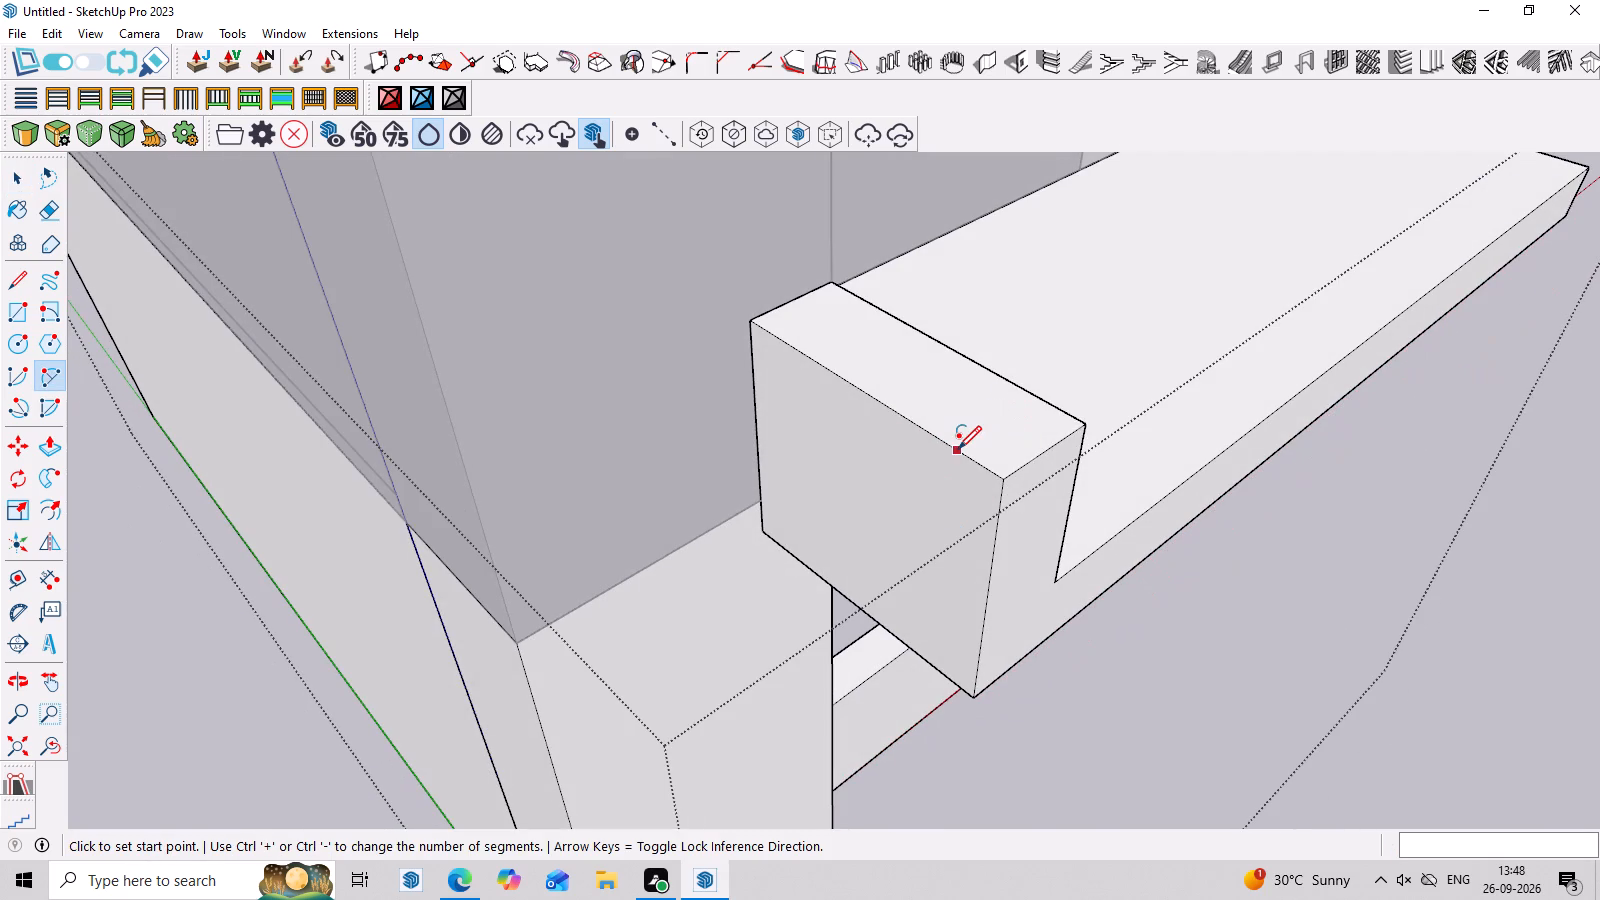
pyautogui.click(958, 449)
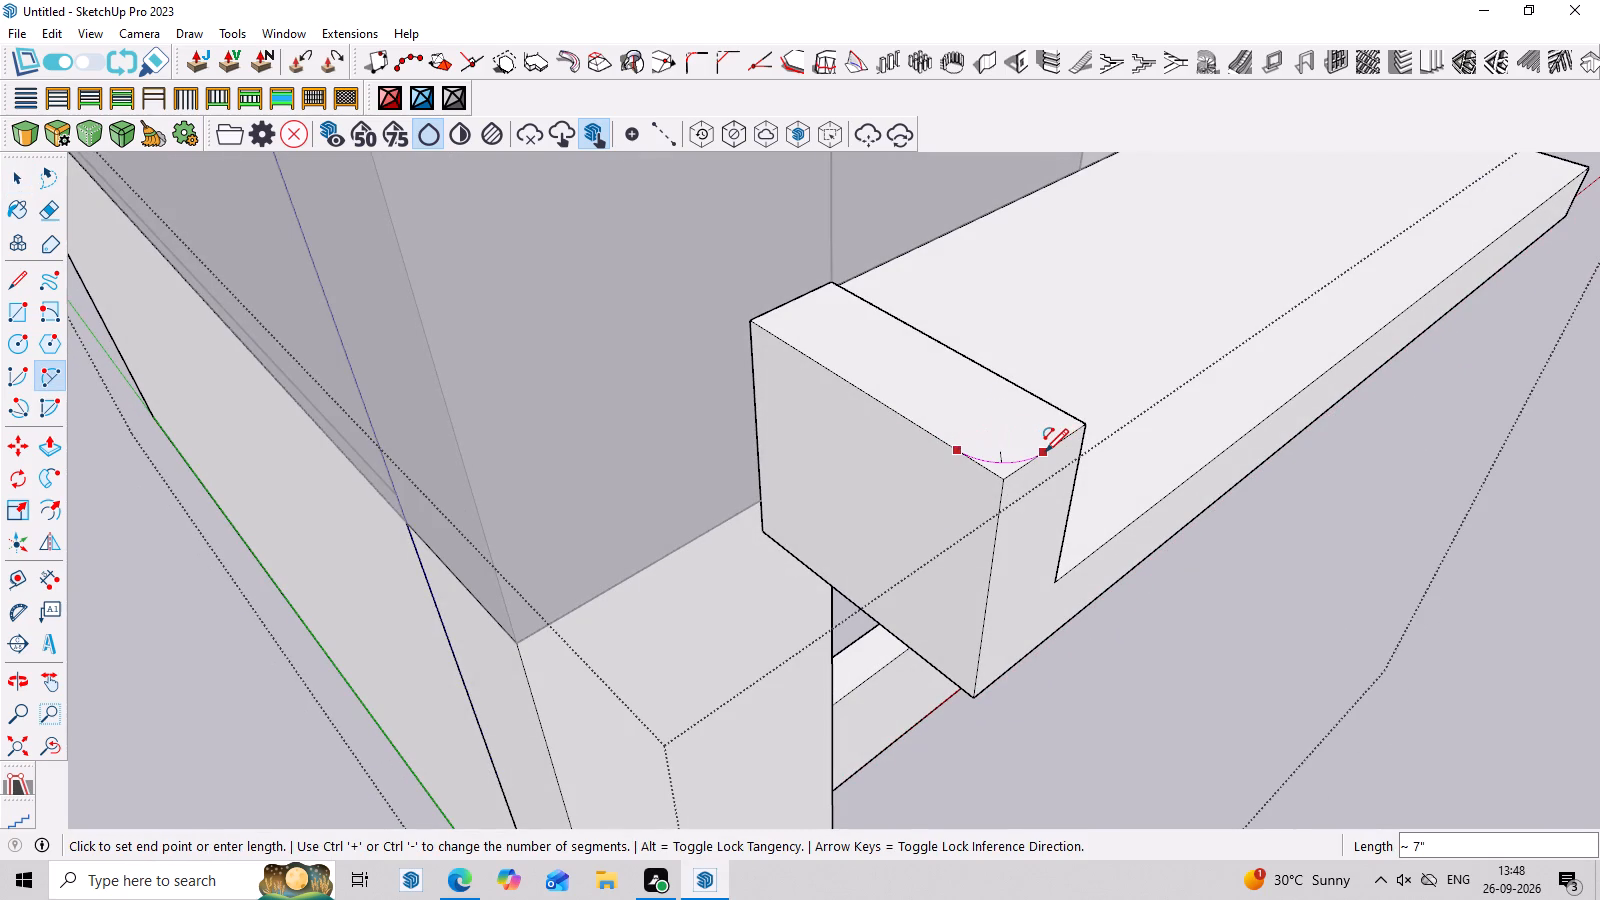
pyautogui.click(1045, 452)
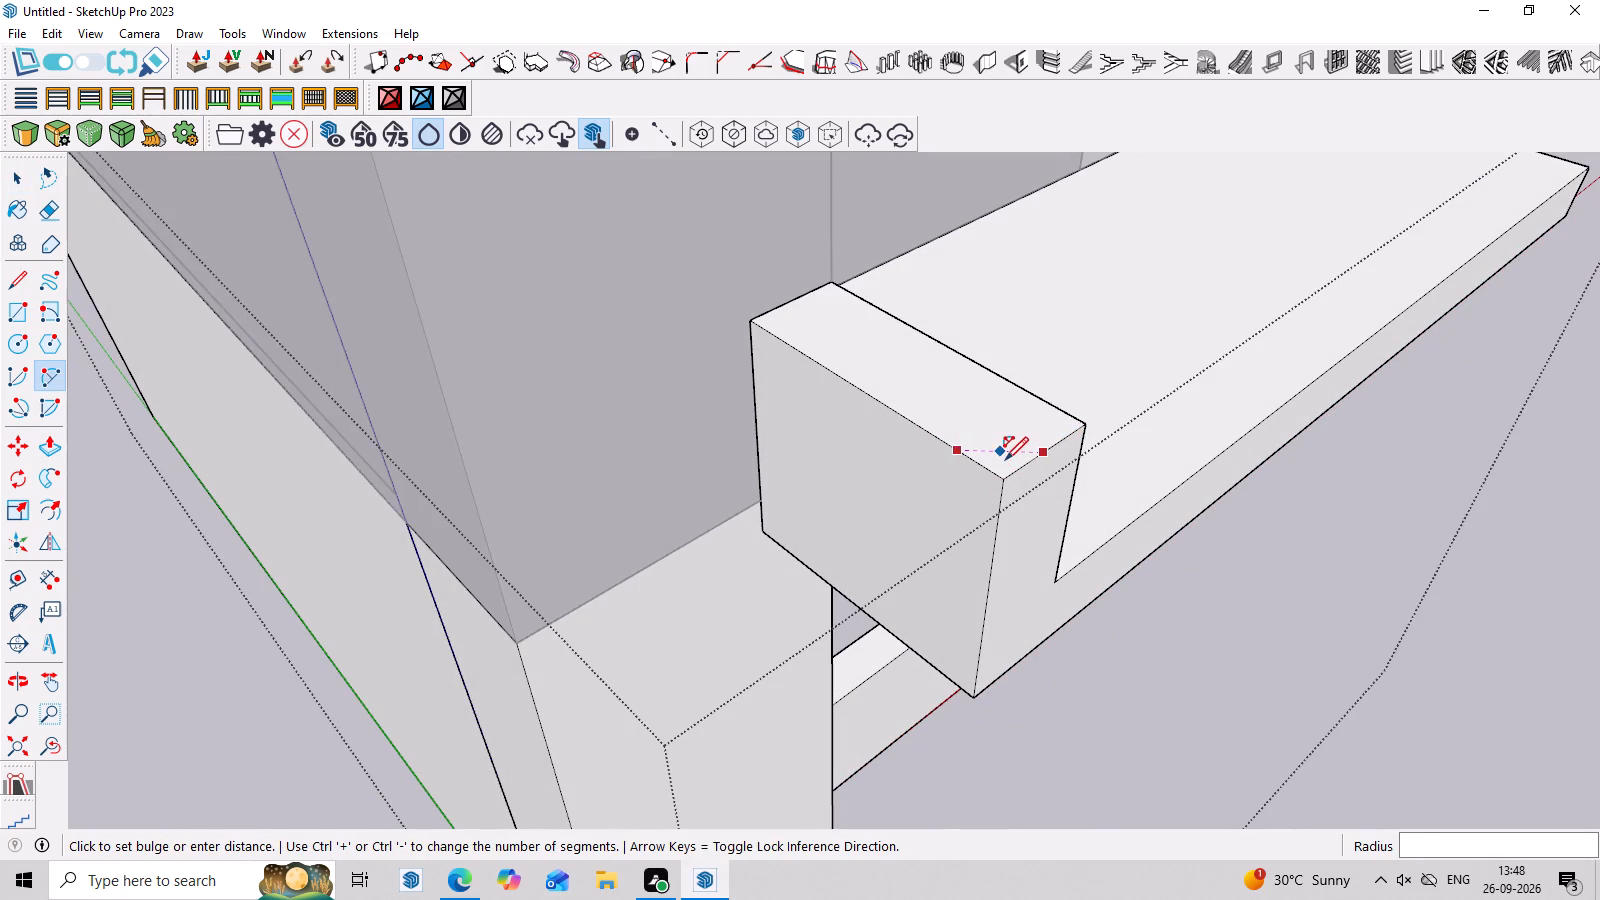
pyautogui.moveTo(1004, 461); pyautogui.dragTo(995, 503, button='middle')
pyautogui.scroll(6, 994, 503)
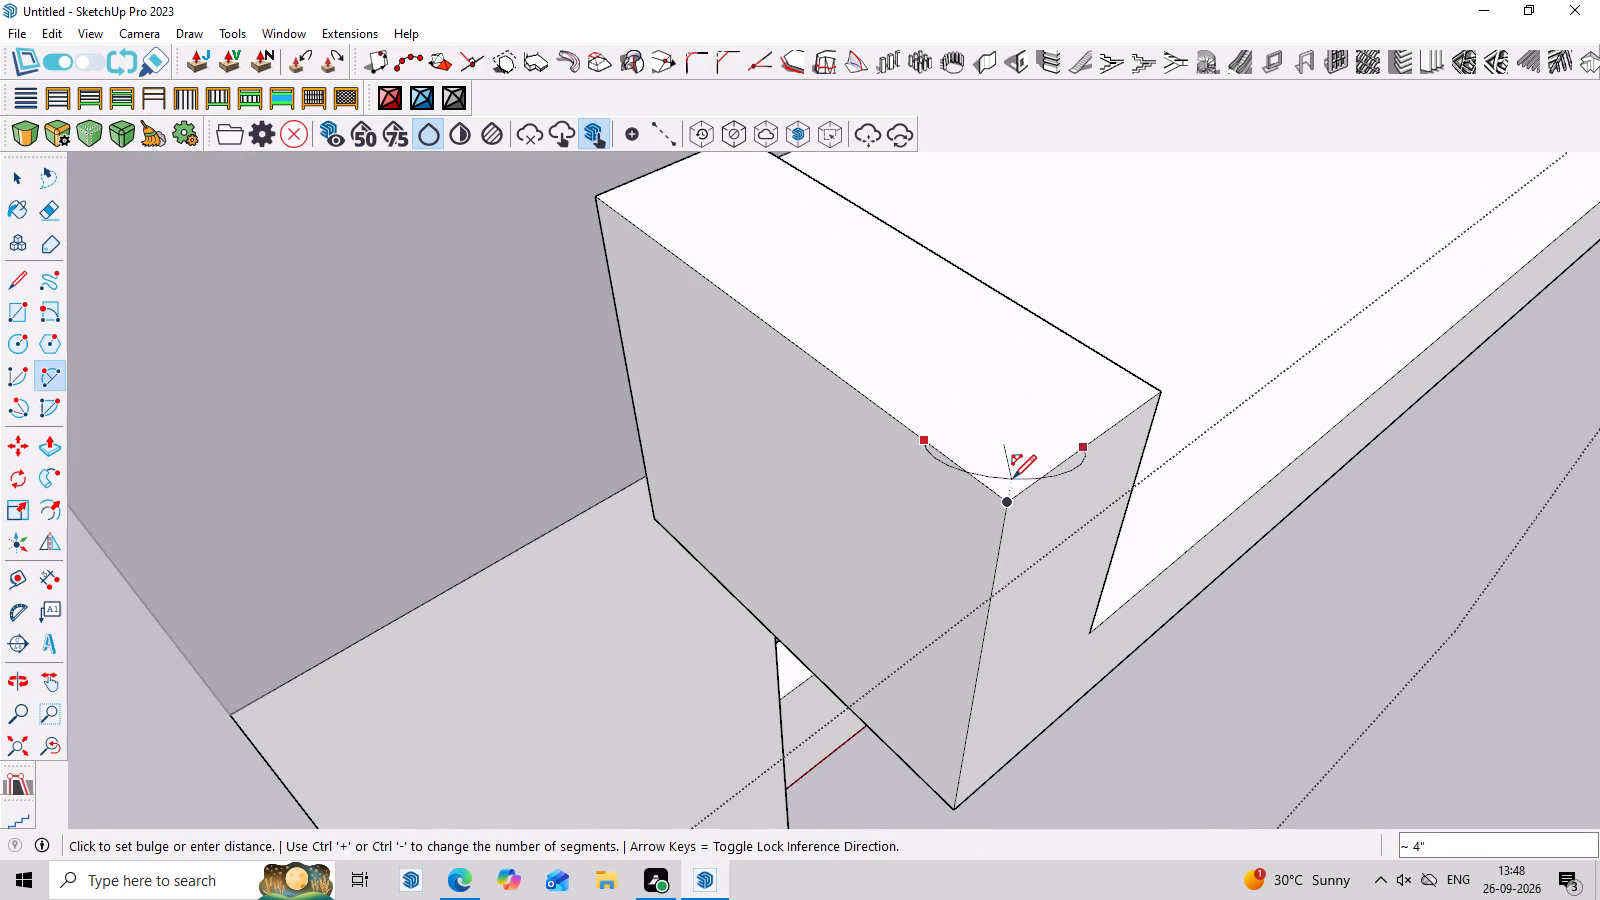
pyautogui.moveTo(1009, 488); pyautogui.dragTo(1005, 530, button='middle')
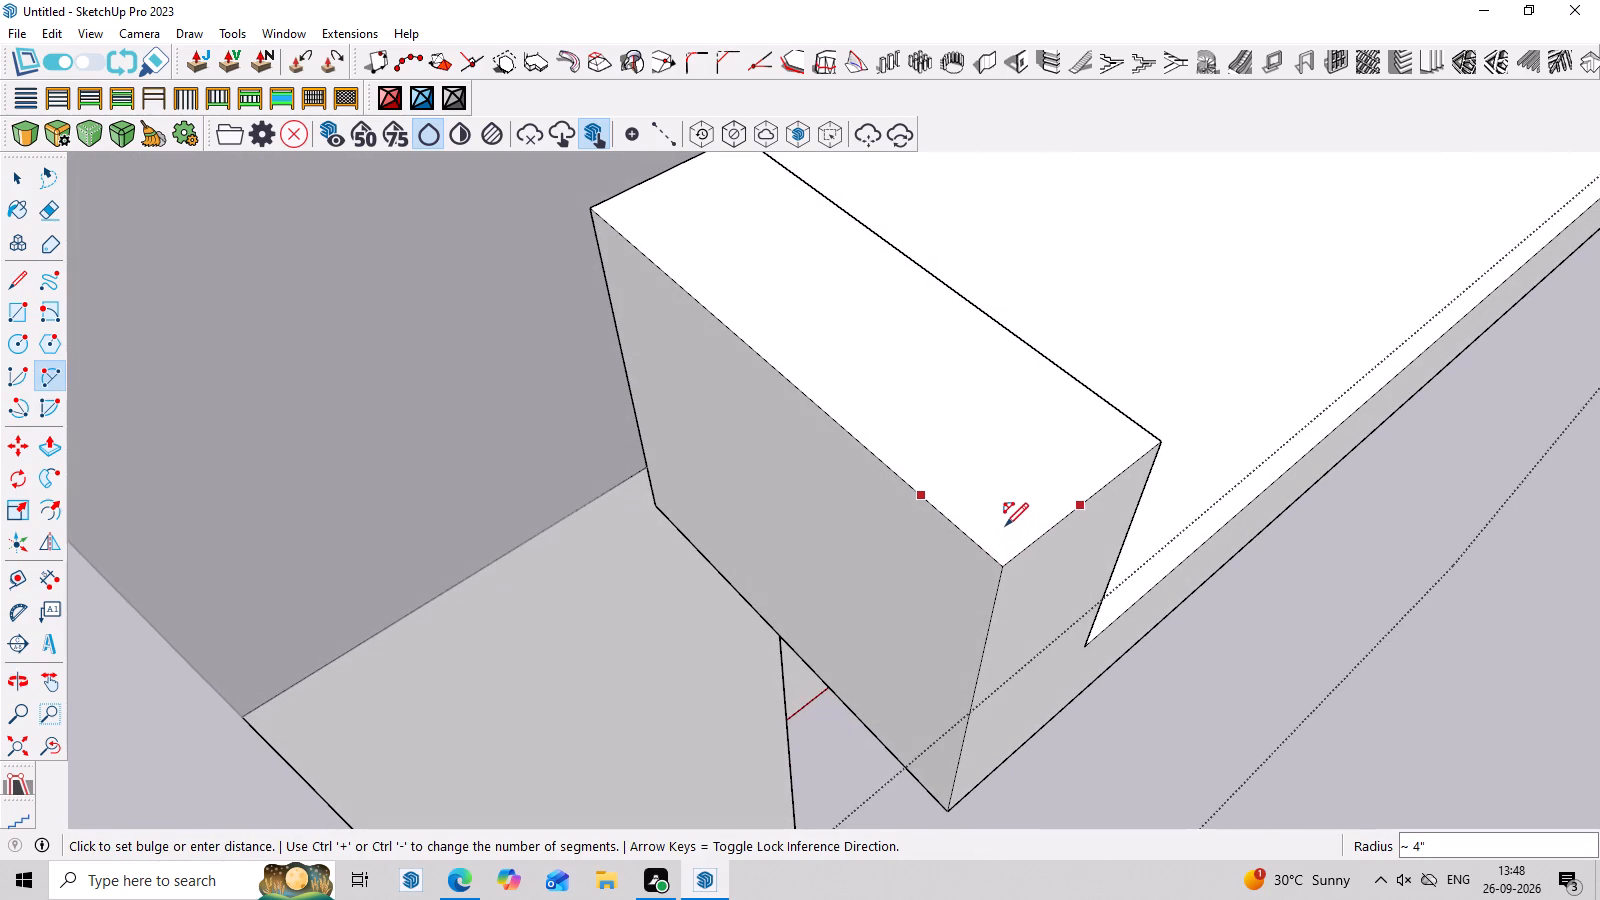
pyautogui.click(1006, 523)
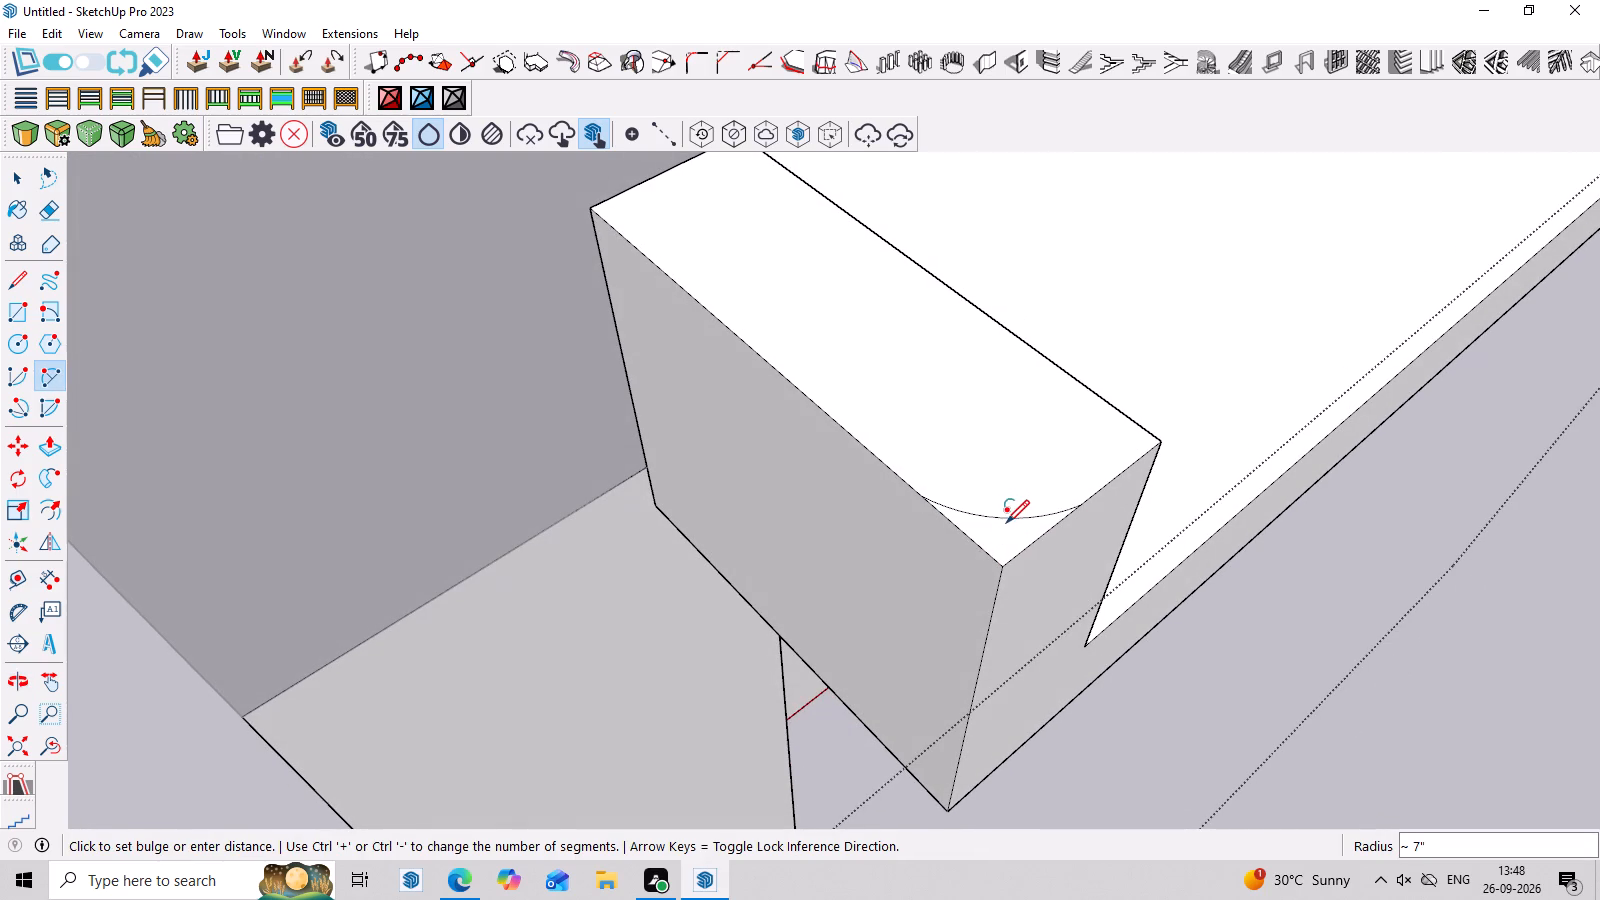
# Push the corner area outside the arc down about 2' 5" through the block and slab to round the corner.
pyautogui.press('space')
pyautogui.click(1006, 545)
pyautogui.press('p')
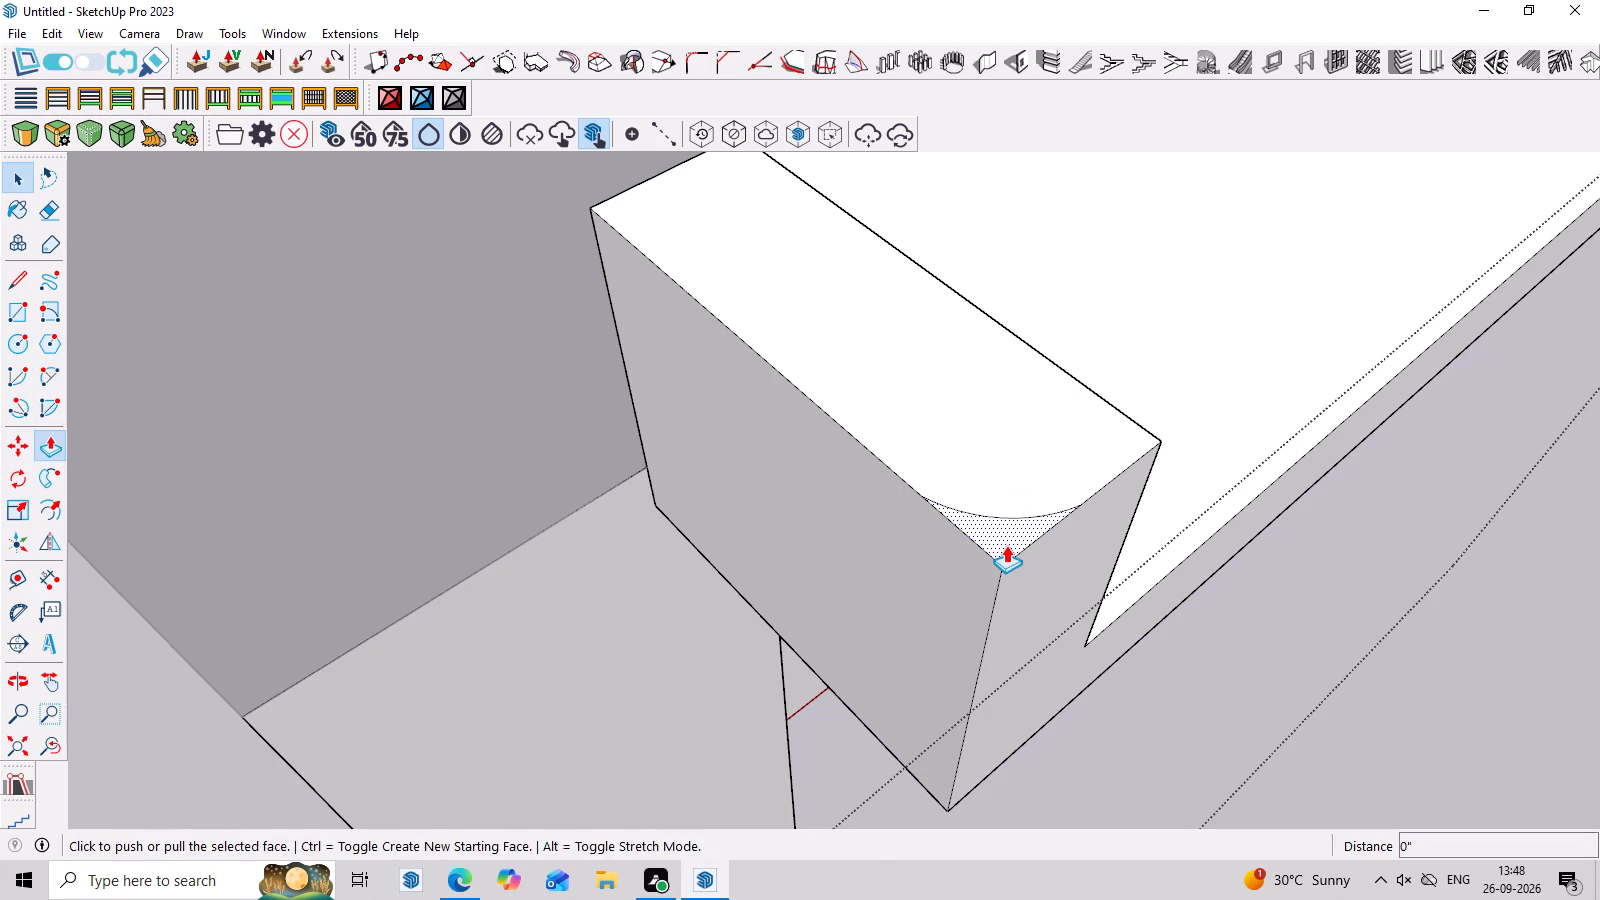
pyautogui.click(1006, 545)
pyautogui.moveTo(990, 726); pyautogui.dragTo(996, 522, button='middle')
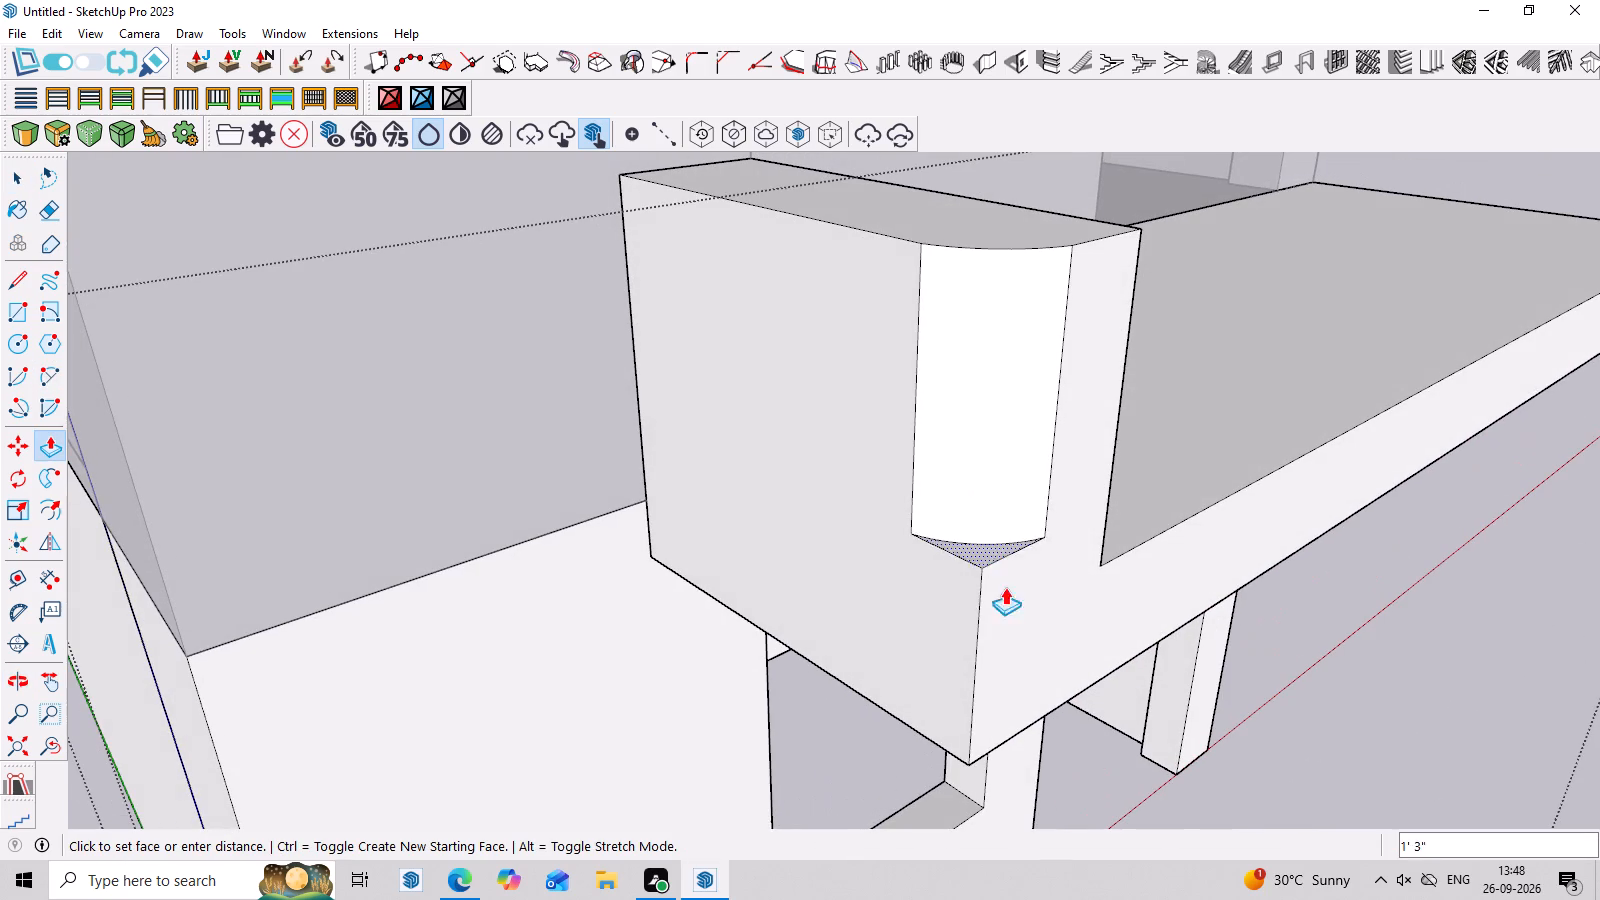
pyautogui.click(973, 762)
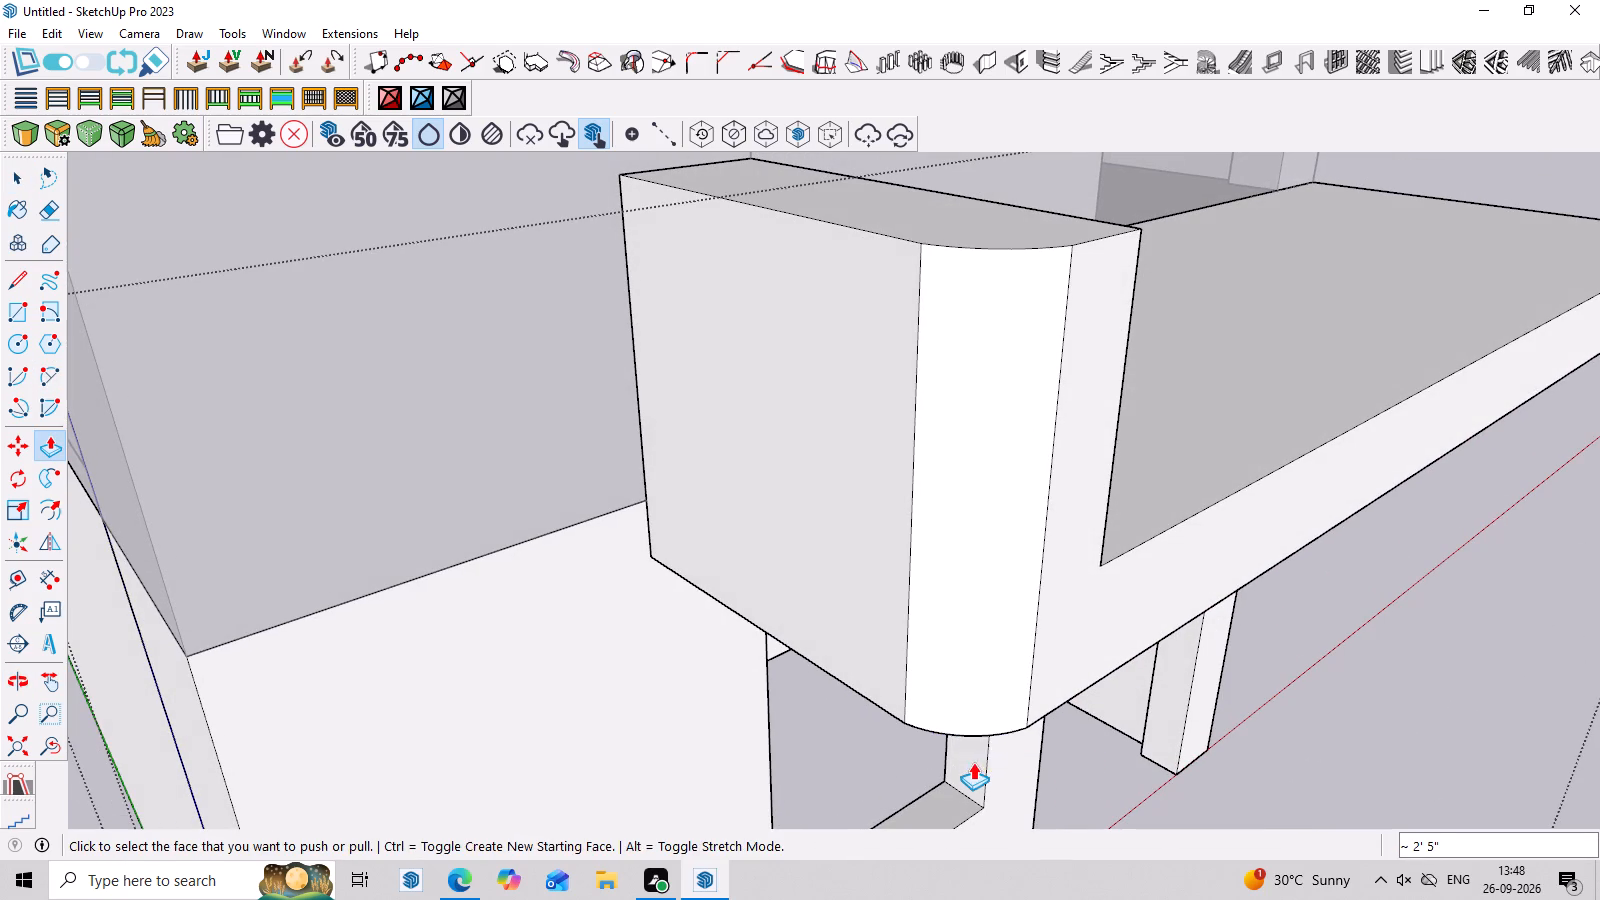
pyautogui.moveTo(1063, 739); pyautogui.dragTo(832, 477, button='middle')
pyautogui.scroll(-10, 814, 473)
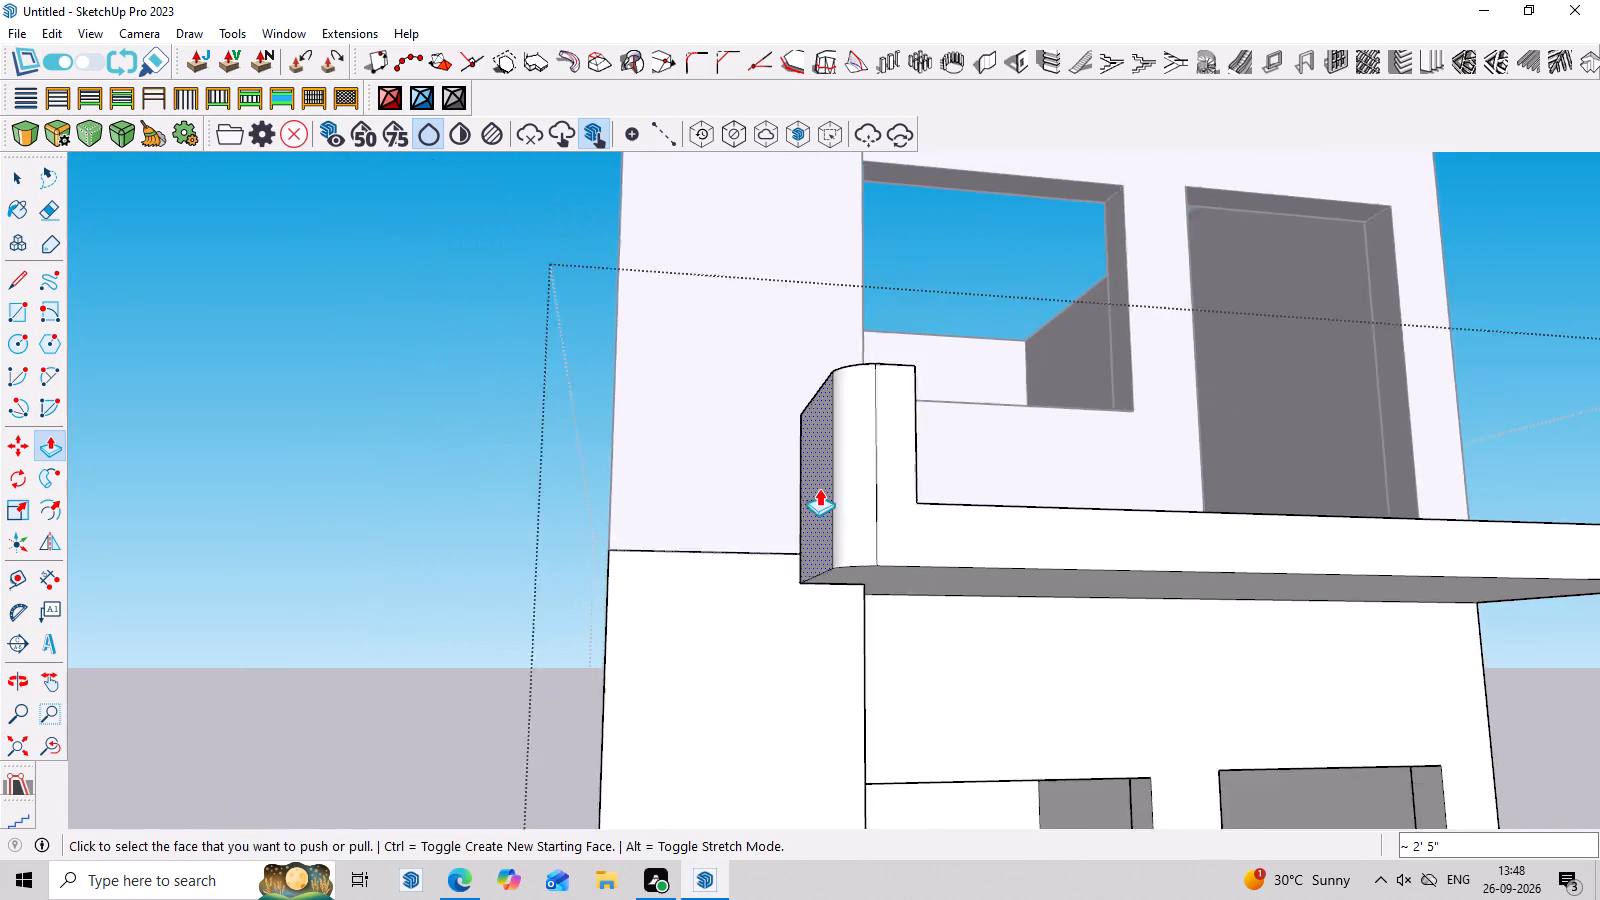
pyautogui.scroll(-10, 819, 488)
pyautogui.moveTo(932, 584); pyautogui.dragTo(923, 831, button='middle')
pyautogui.press('space')
pyautogui.click(1282, 557)
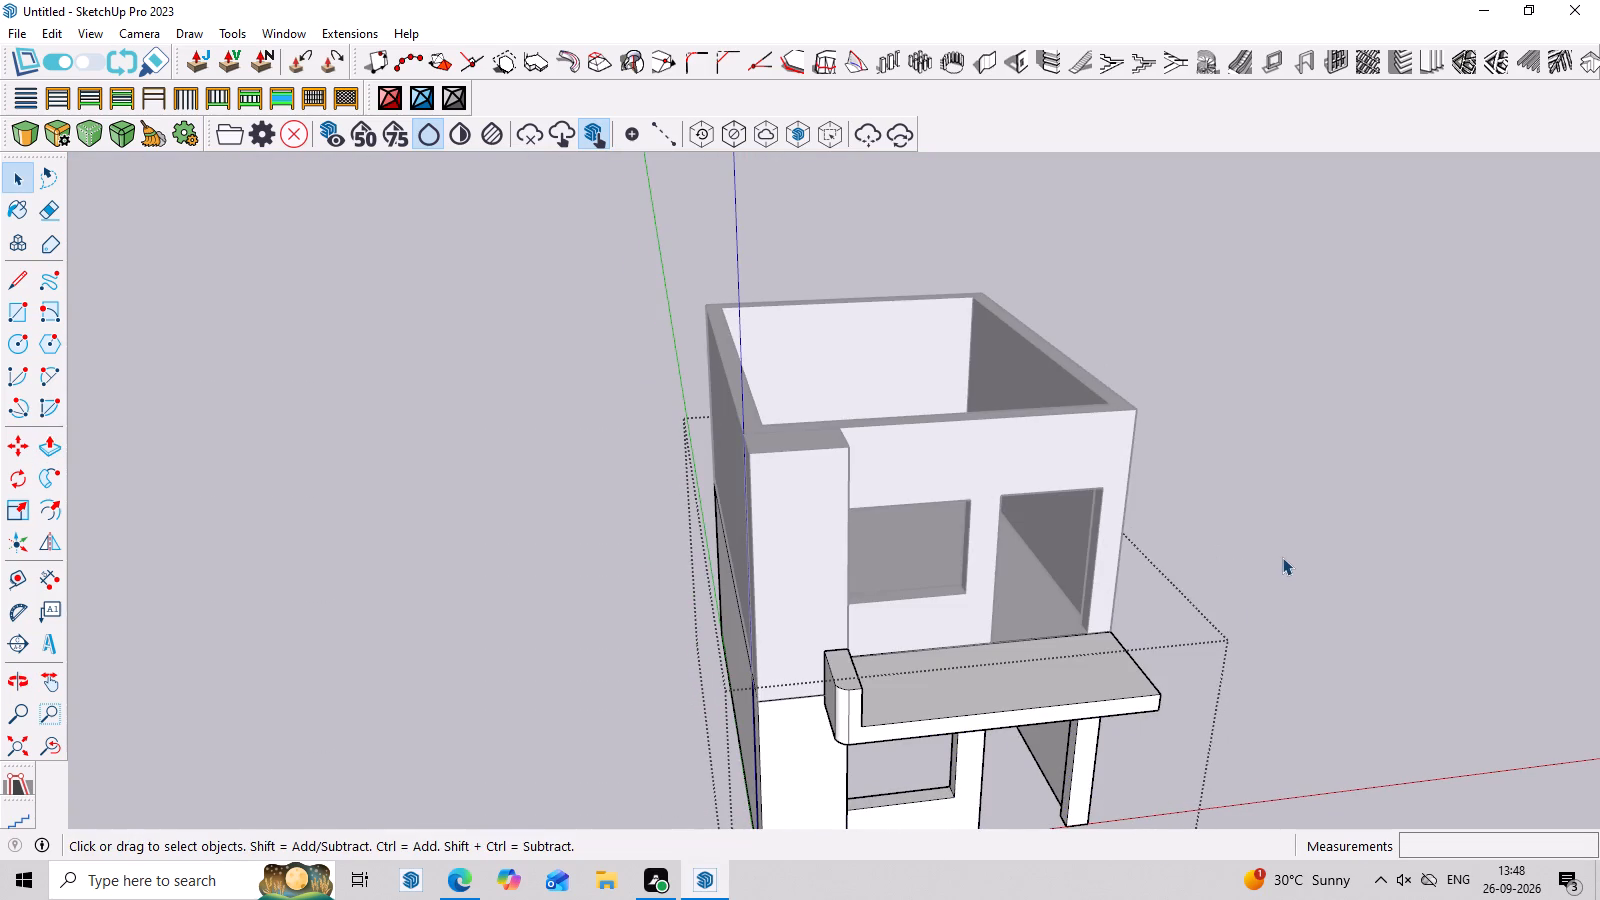
# Hide the two vertical edges bordering the rounded corner of the slab's end block.
pyautogui.moveTo(1281, 588); pyautogui.dragTo(1288, 404, button='middle')
pyautogui.scroll(7, 710, 472)
pyautogui.moveTo(1117, 648); pyautogui.dragTo(1177, 705, button='middle')
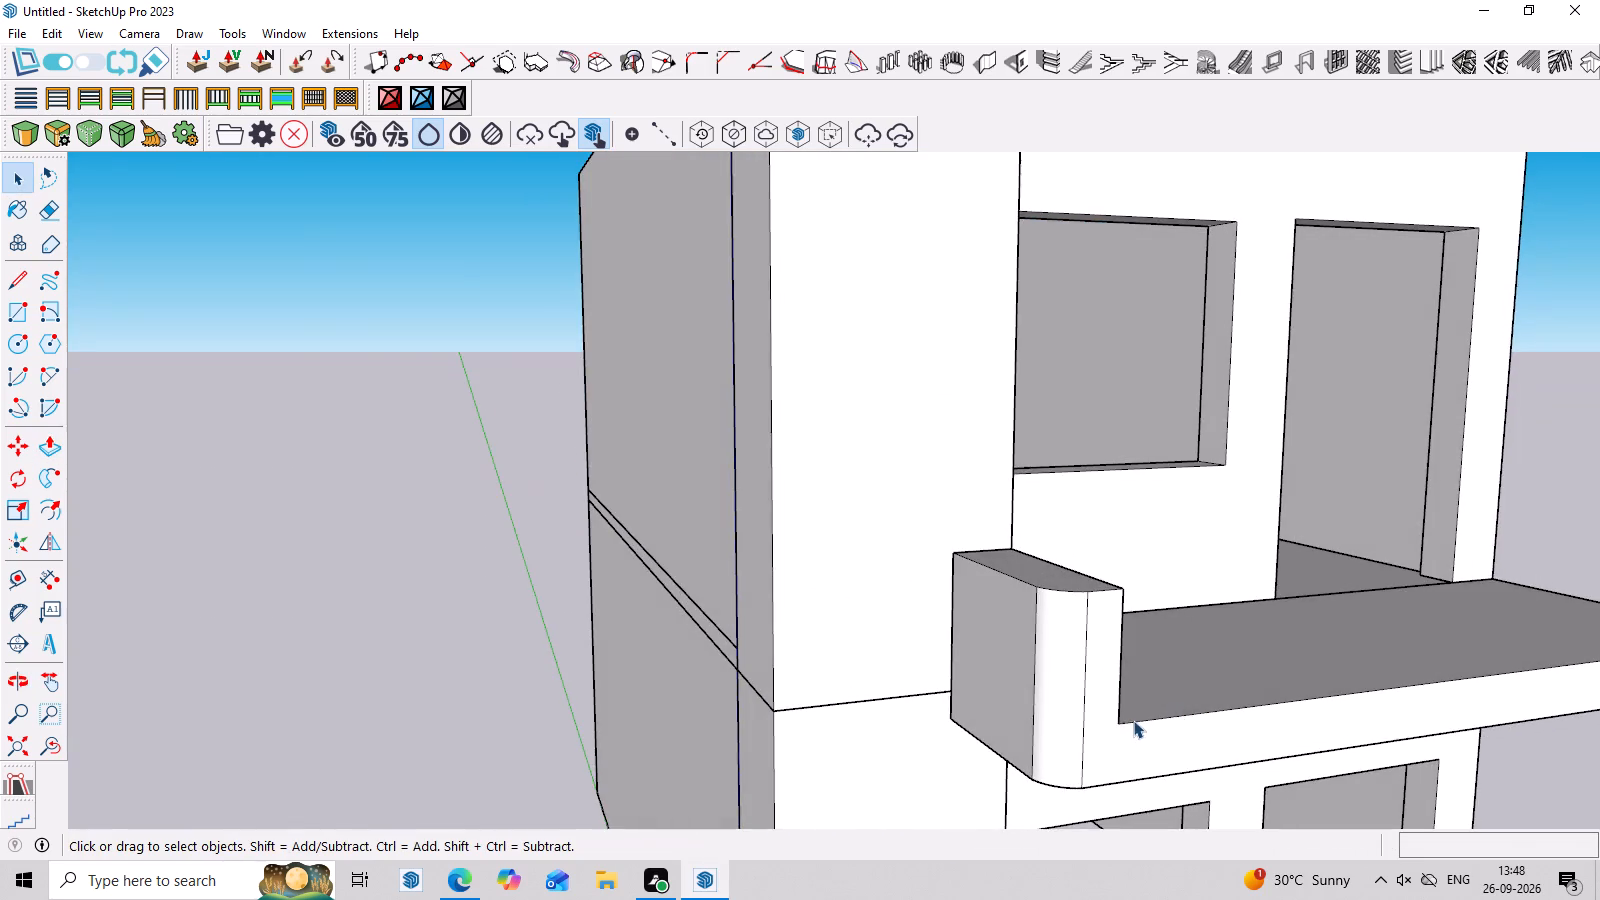
pyautogui.scroll(4, 1096, 689)
pyautogui.click(1080, 672)
pyautogui.doubleClick(1080, 672)
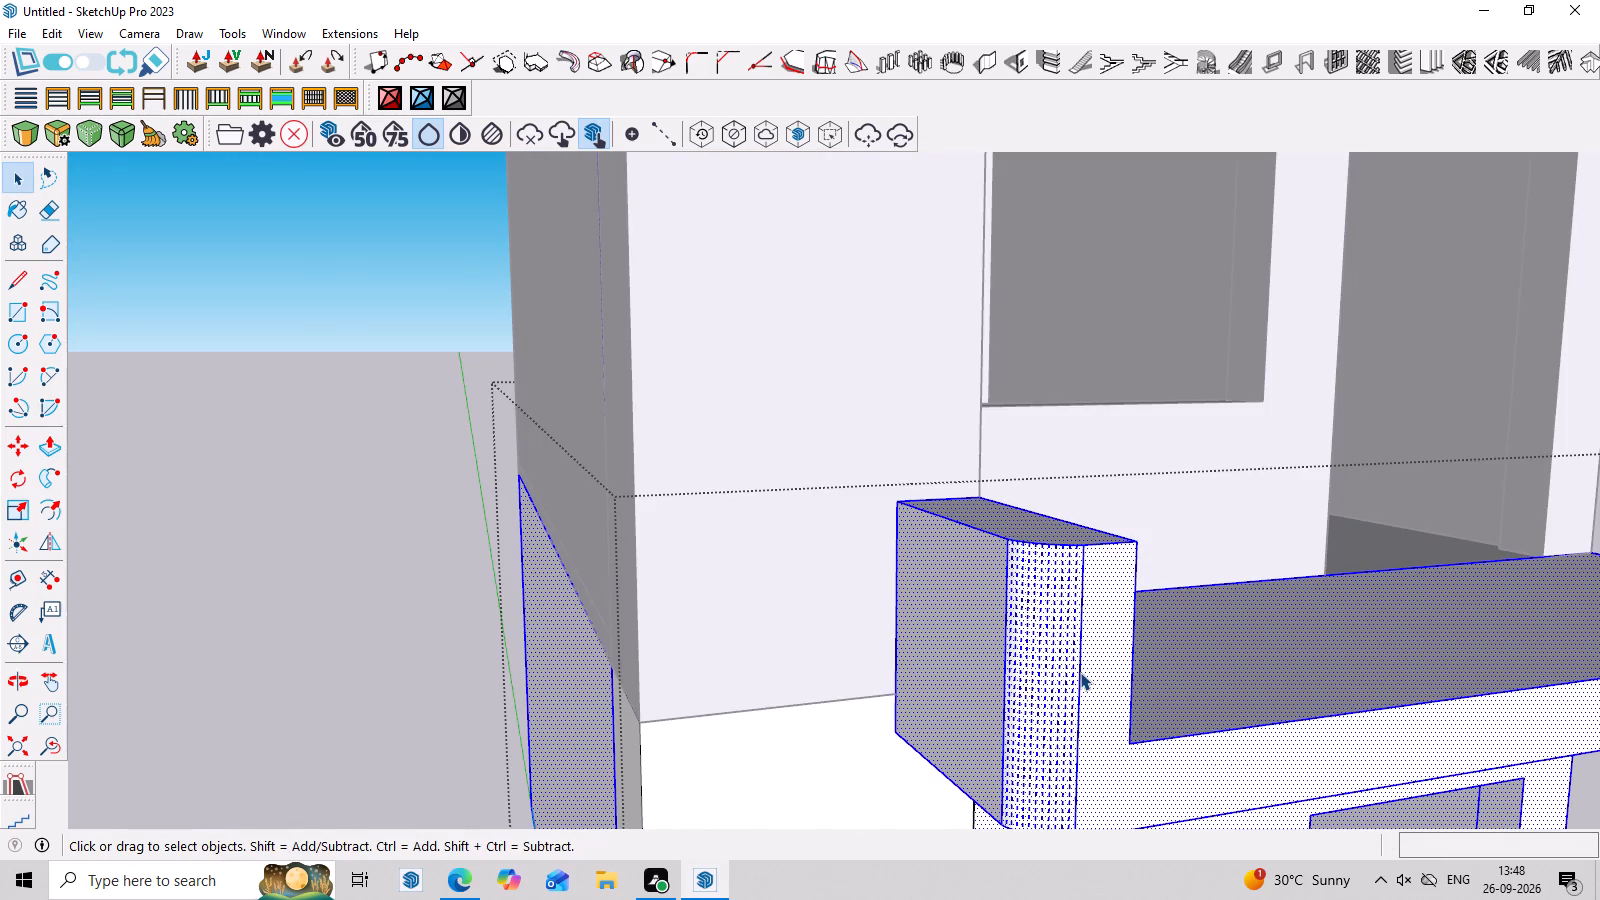
pyautogui.click(1080, 672)
pyautogui.scroll(3, 1075, 682)
pyautogui.click(1081, 672)
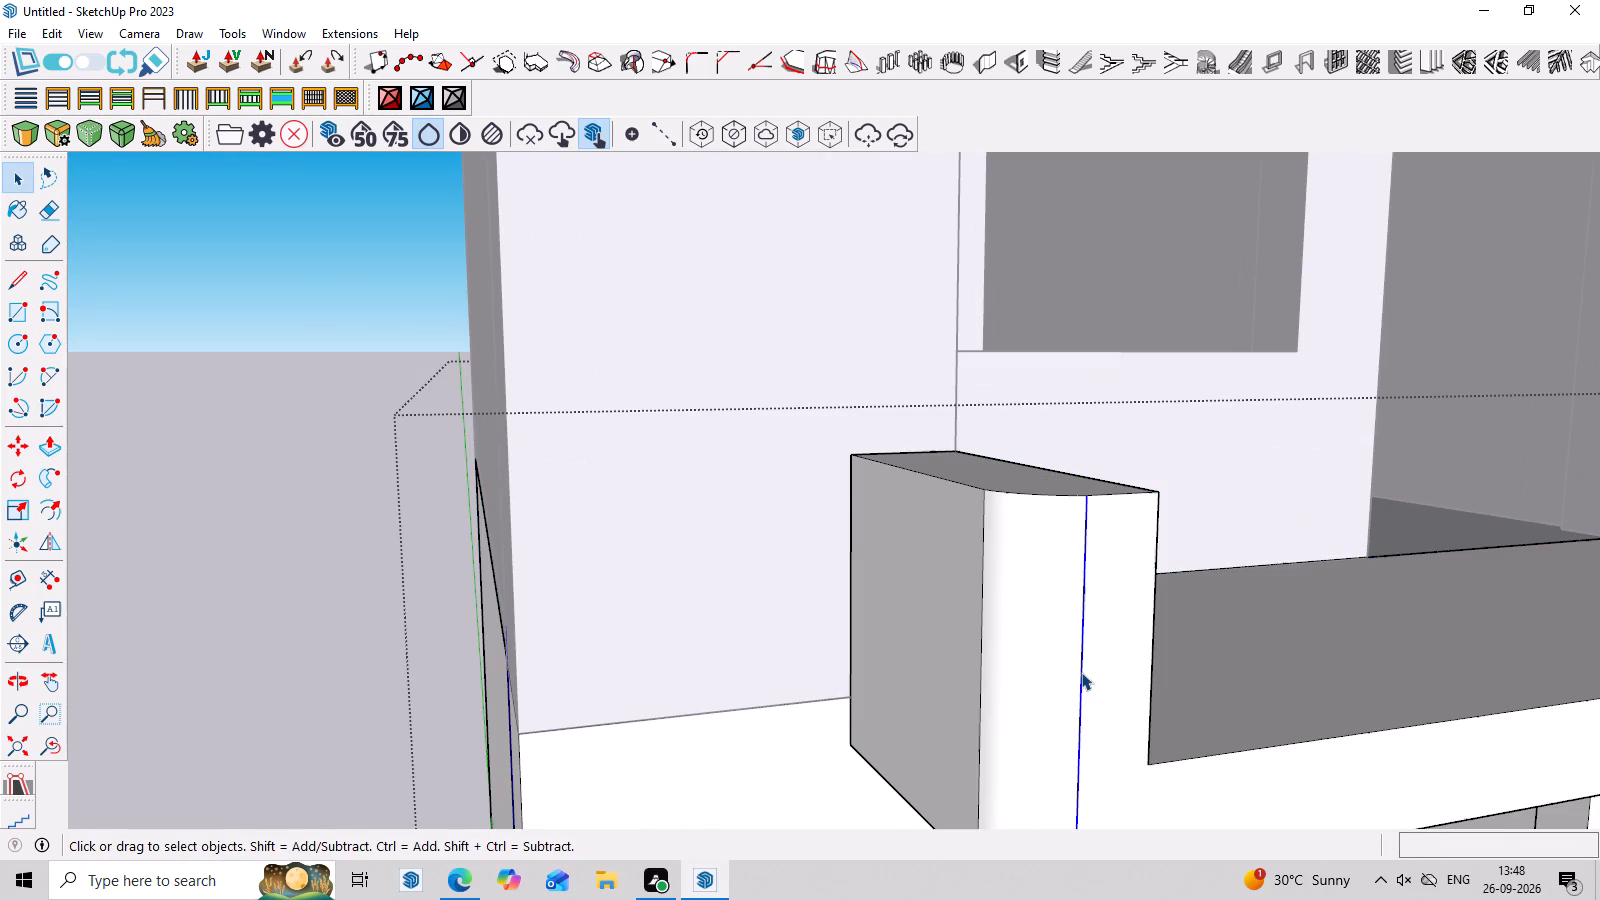
pyautogui.rightClick(1081, 672)
pyautogui.click(1193, 372)
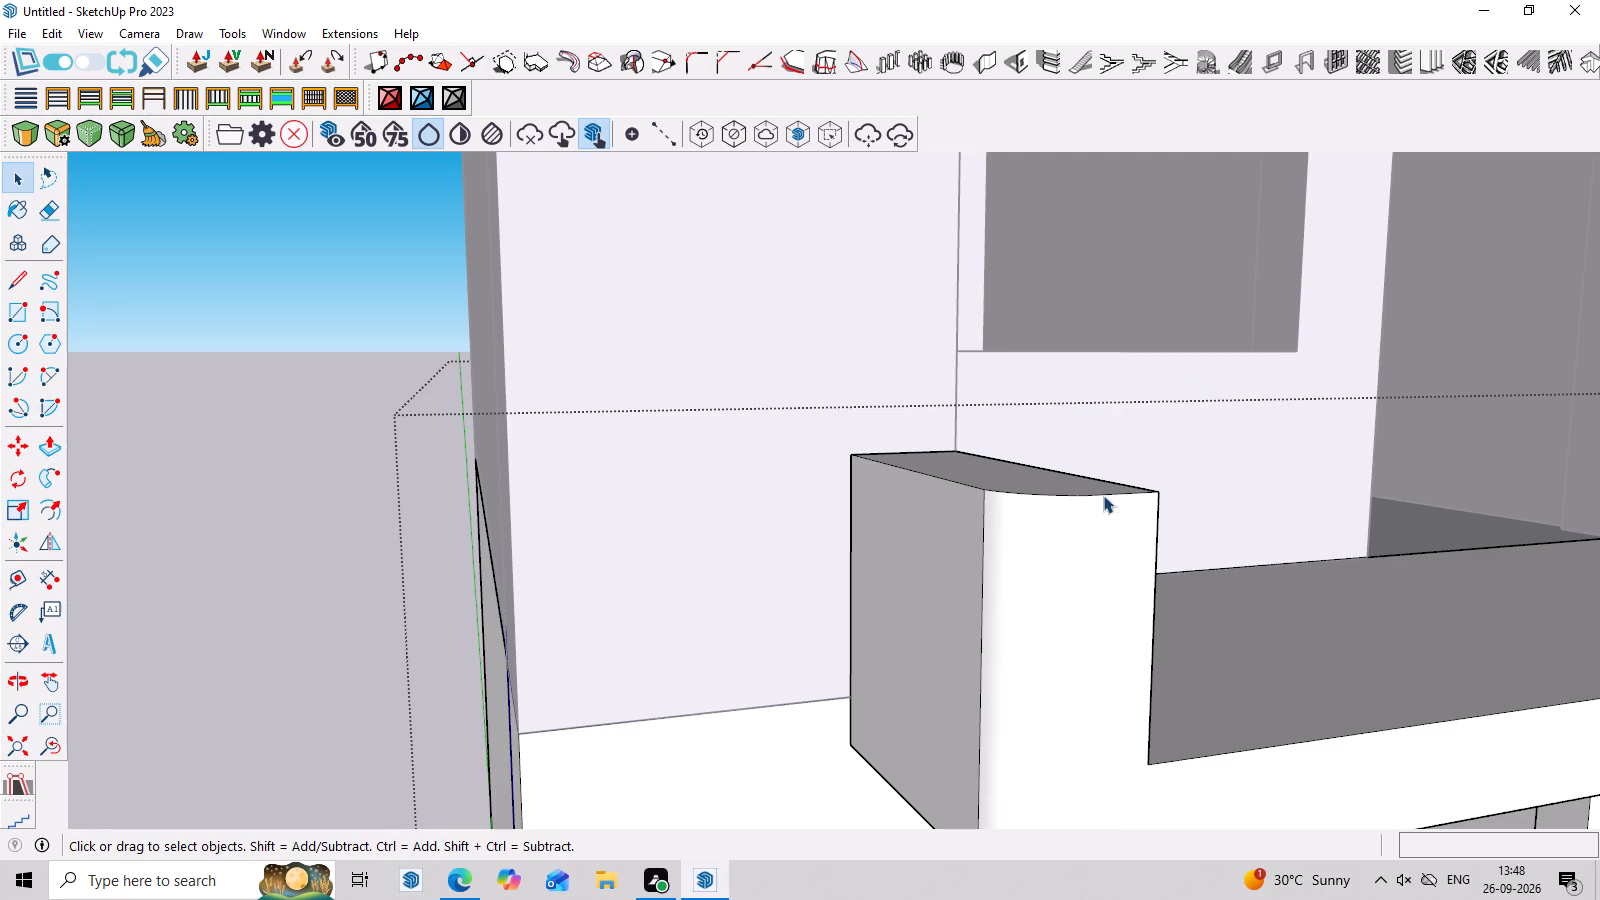
pyautogui.click(979, 612)
pyautogui.scroll(2, 986, 611)
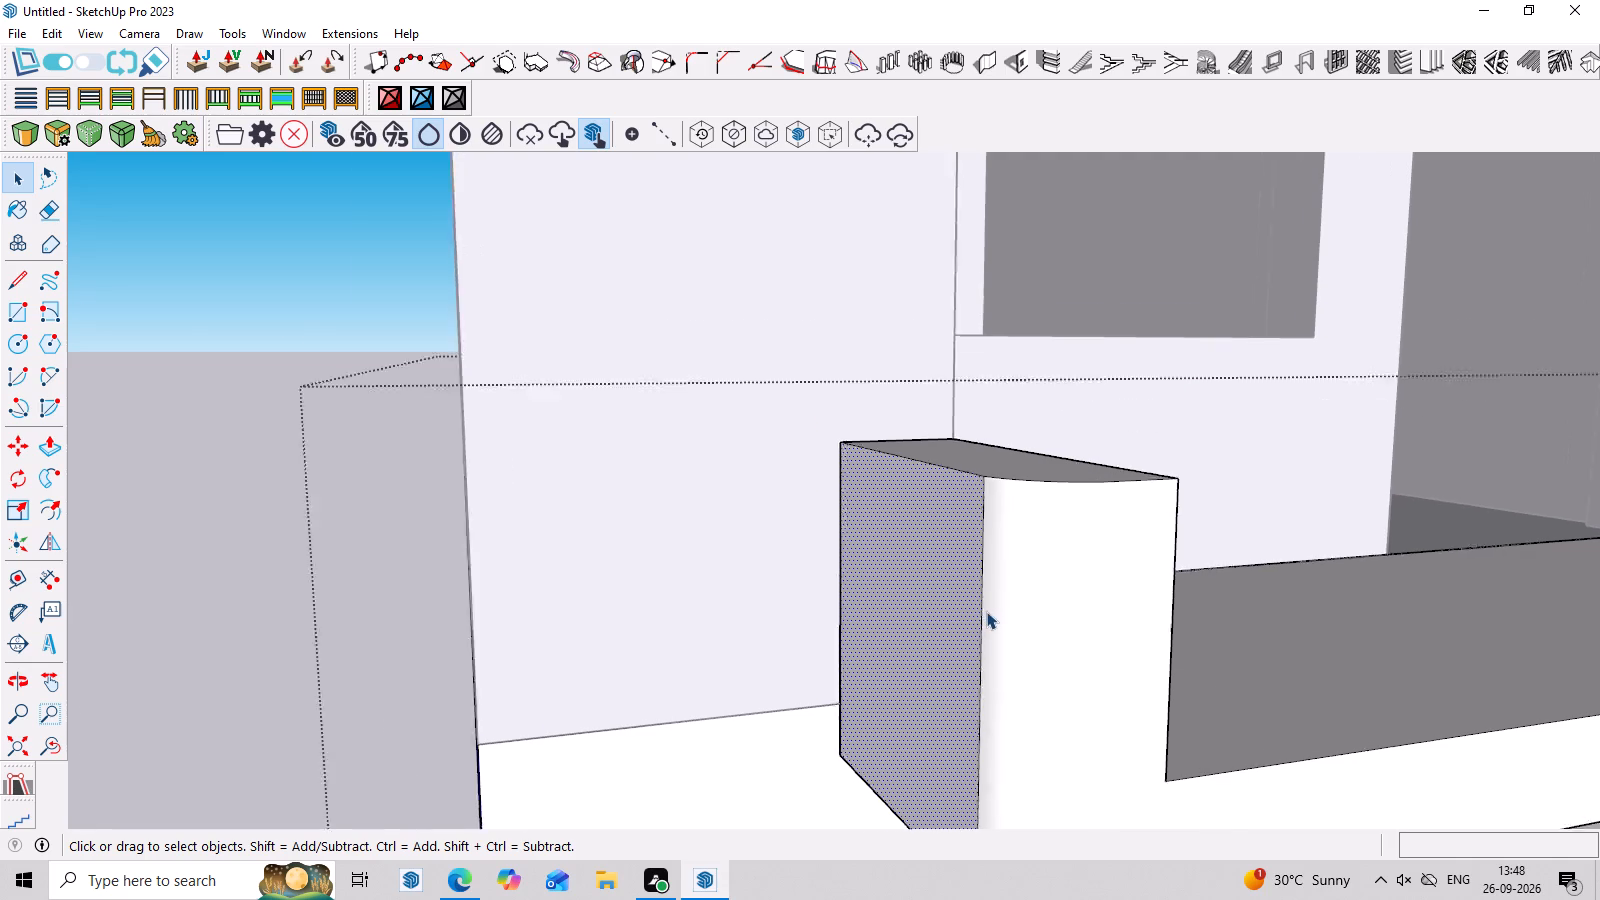
pyautogui.scroll(1, 986, 611)
pyautogui.click(981, 628)
pyautogui.rightClick(981, 628)
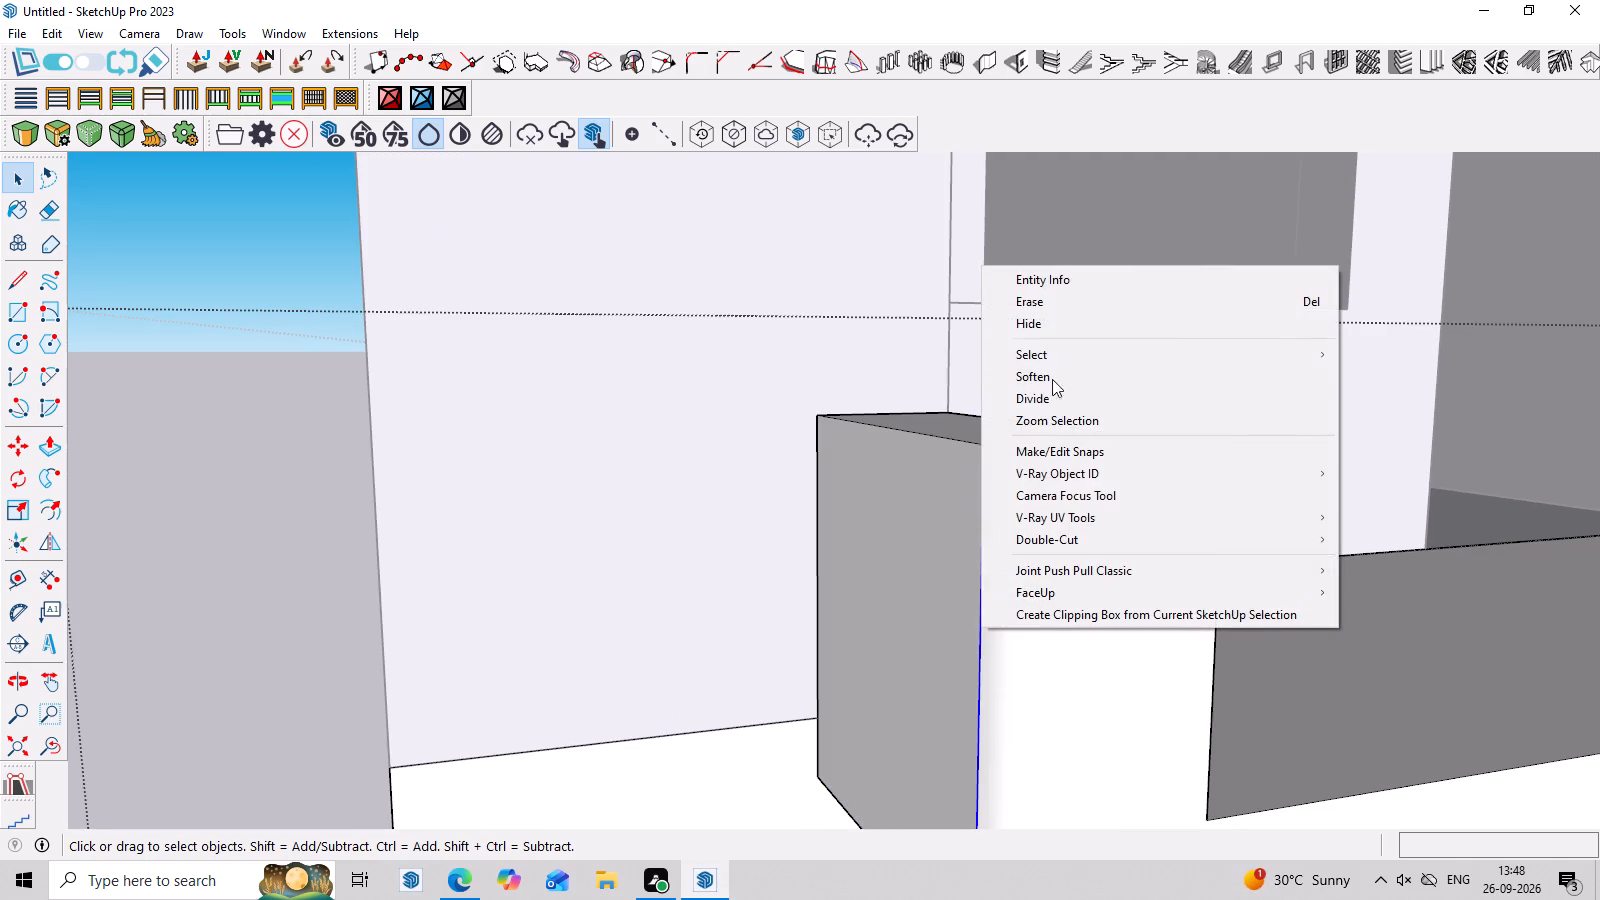
pyautogui.click(1058, 328)
pyautogui.scroll(-17, 961, 501)
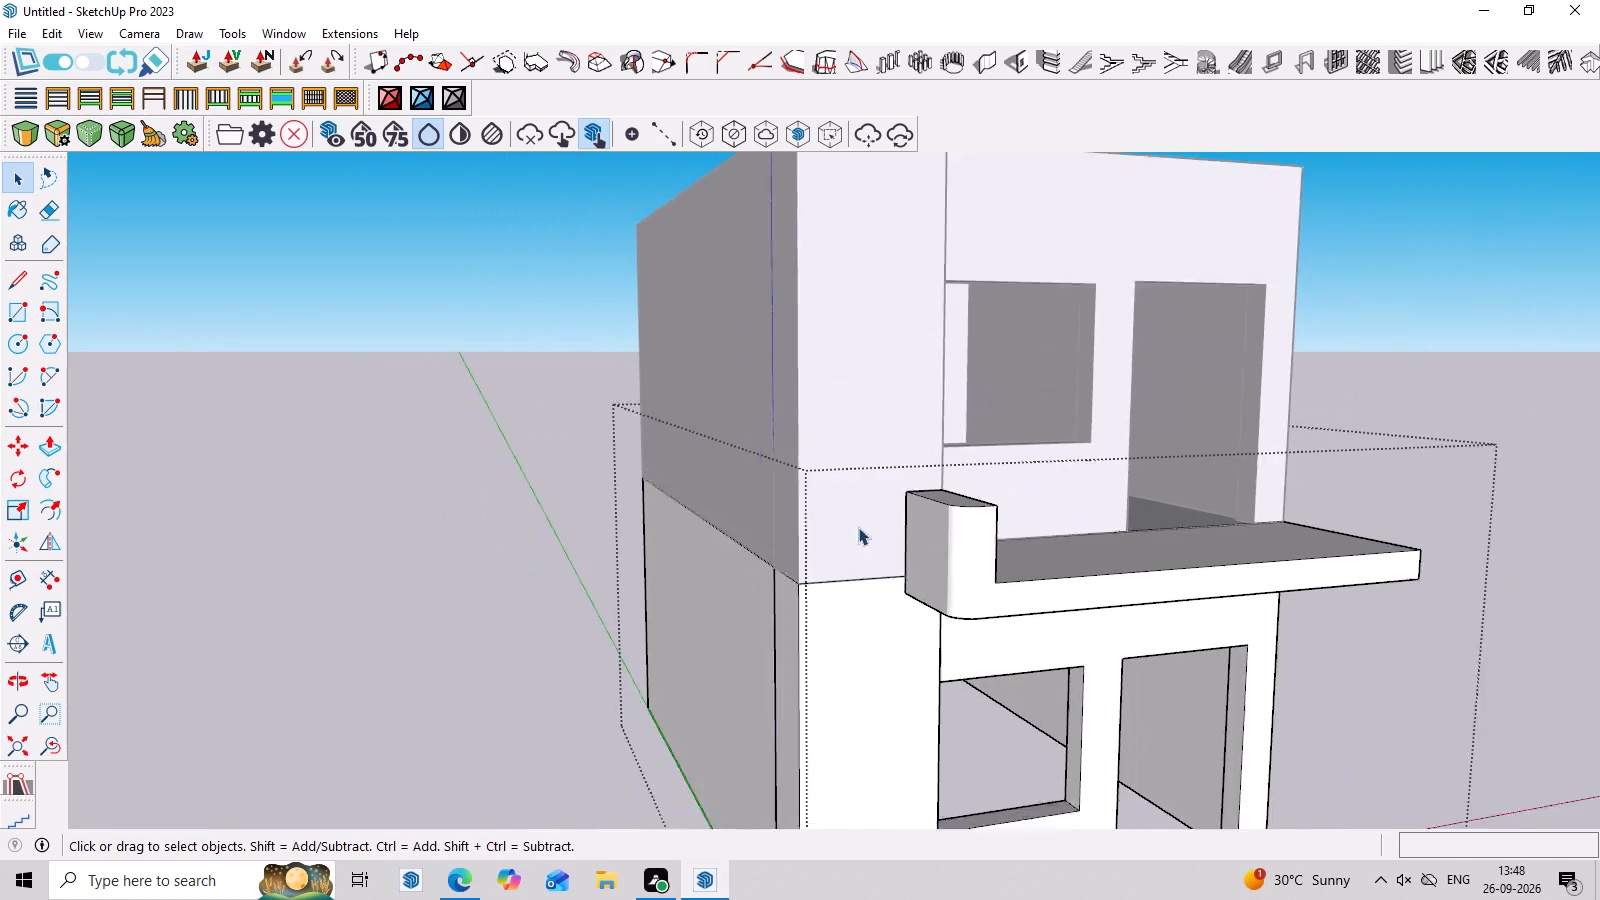
pyautogui.scroll(-5, 858, 527)
pyautogui.moveTo(944, 543); pyautogui.dragTo(838, 658, button='middle')
pyautogui.scroll(-1, 838, 658)
pyautogui.click(1305, 534)
# Examine the building's front, the slab and its rounded end block from several angles.
pyautogui.moveTo(1277, 599); pyautogui.dragTo(1268, 358, button='middle')
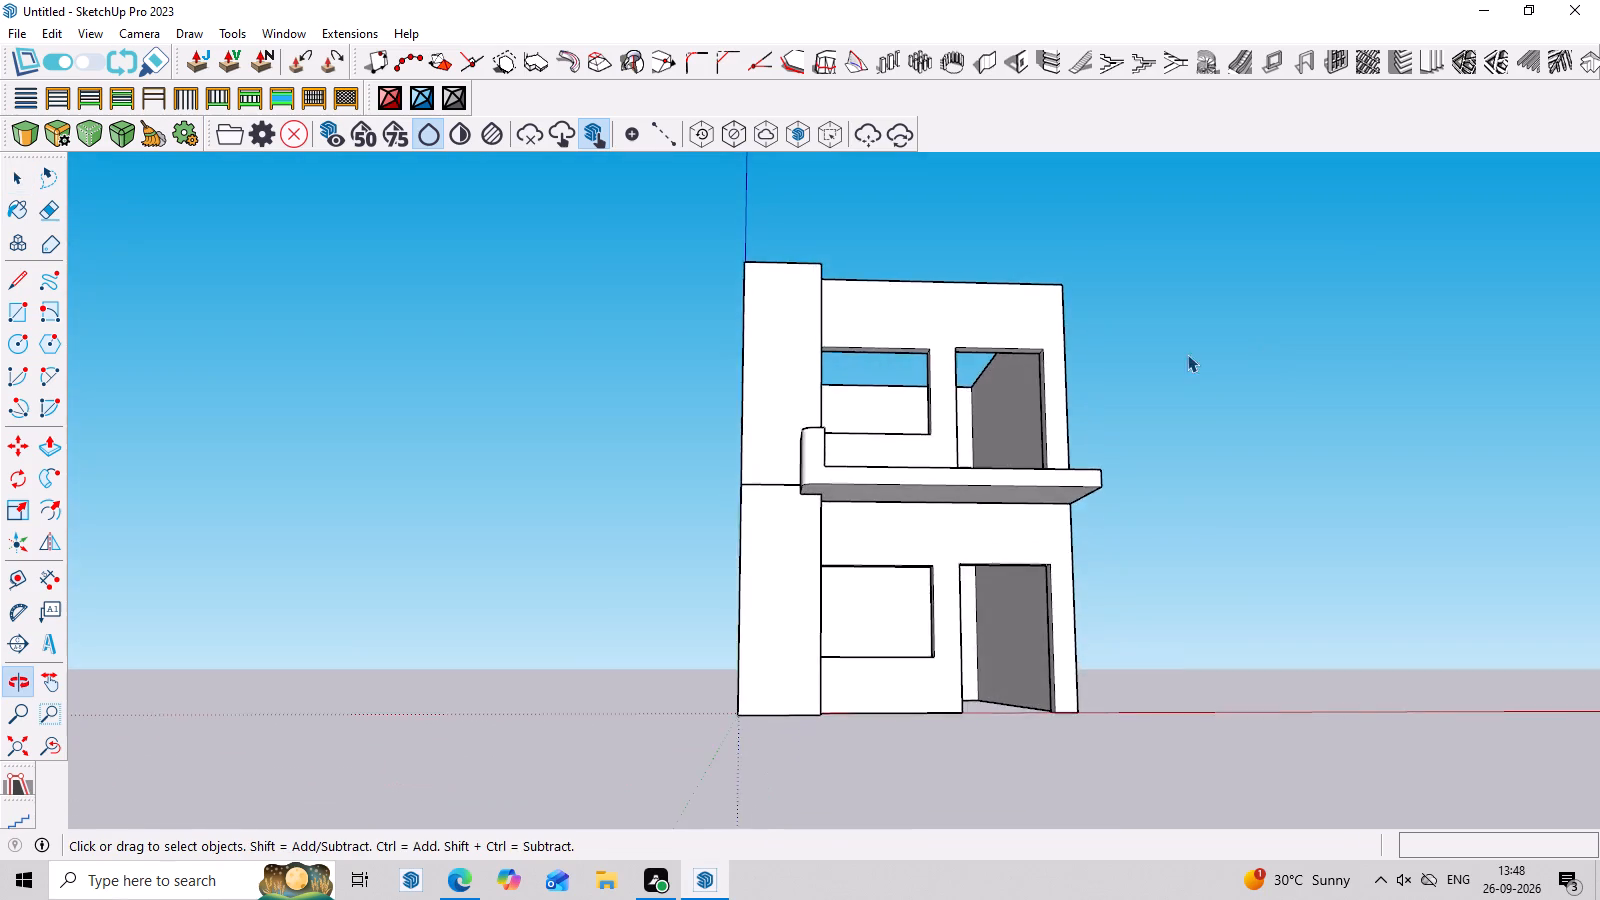
pyautogui.scroll(7, 1013, 362)
pyautogui.moveTo(1058, 457); pyautogui.dragTo(1243, 527, button='middle')
pyautogui.scroll(-8, 1243, 527)
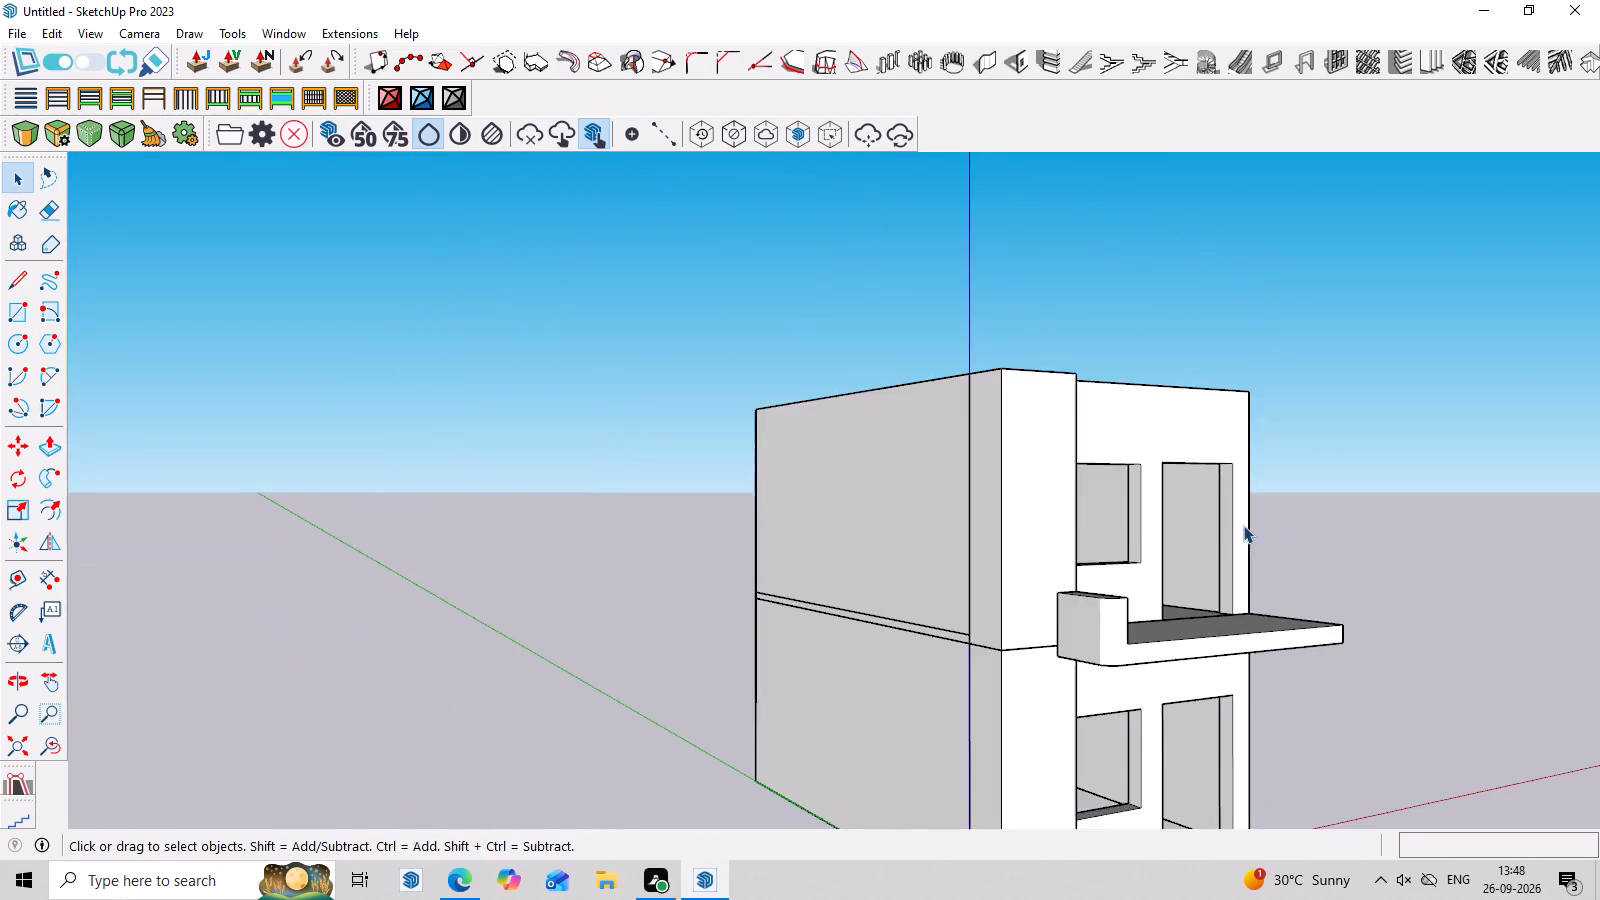
pyautogui.moveTo(1240, 533); pyautogui.dragTo(1167, 644, button='middle')
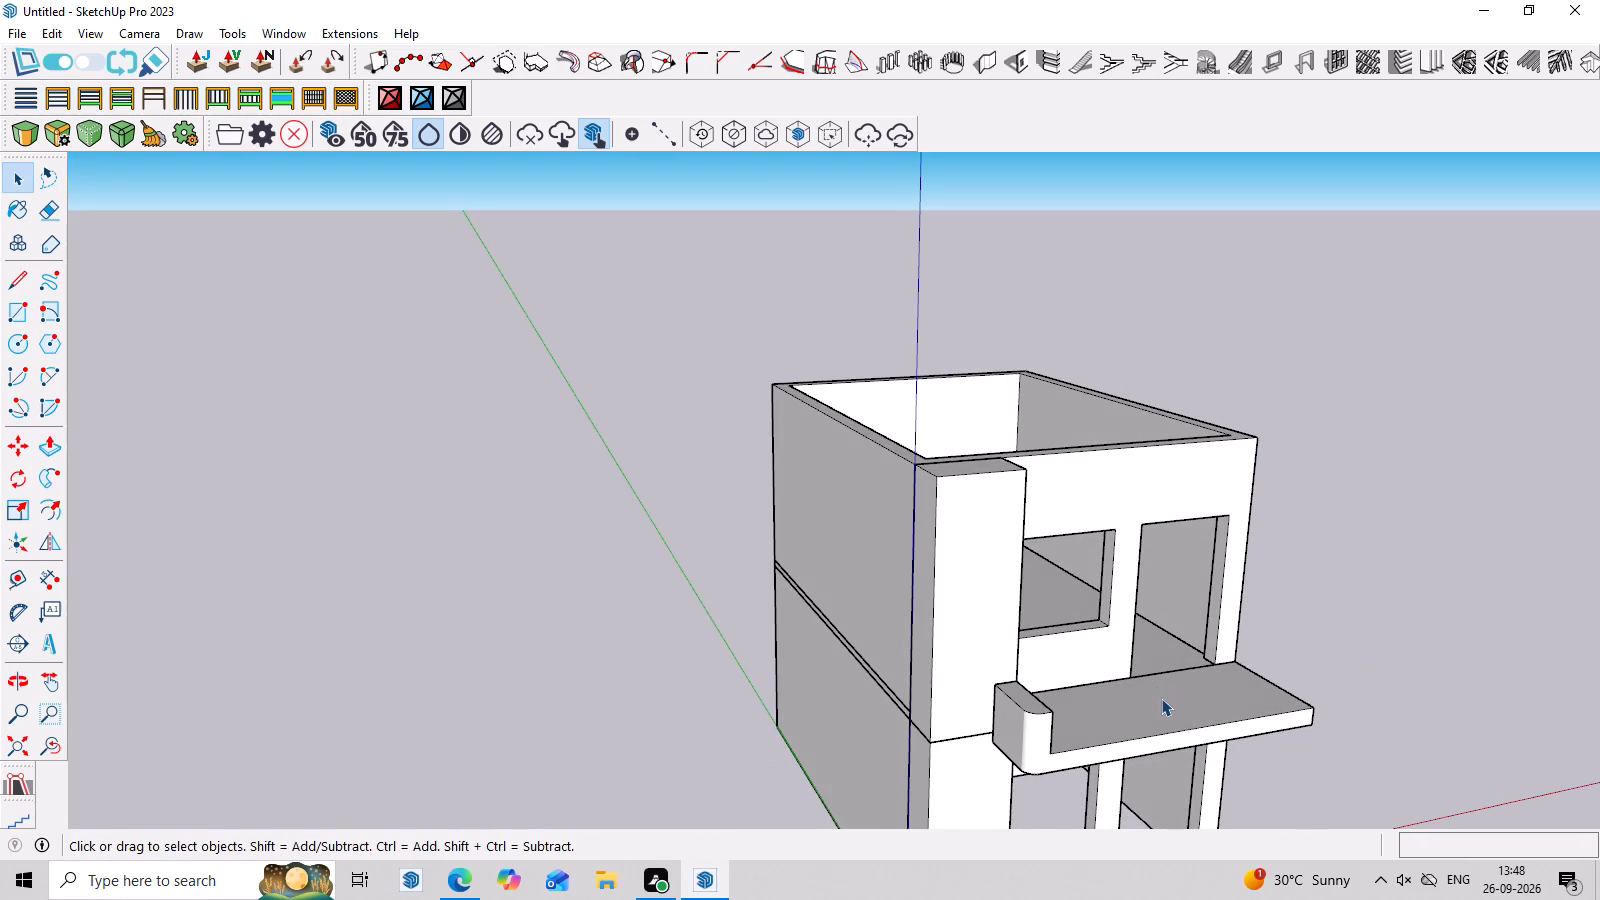
pyautogui.scroll(-3, 1150, 696)
pyautogui.moveTo(1145, 683); pyautogui.dragTo(987, 556, button='middle')
pyautogui.scroll(3, 1093, 636)
pyautogui.moveTo(1106, 645); pyautogui.dragTo(1106, 655, button='middle')
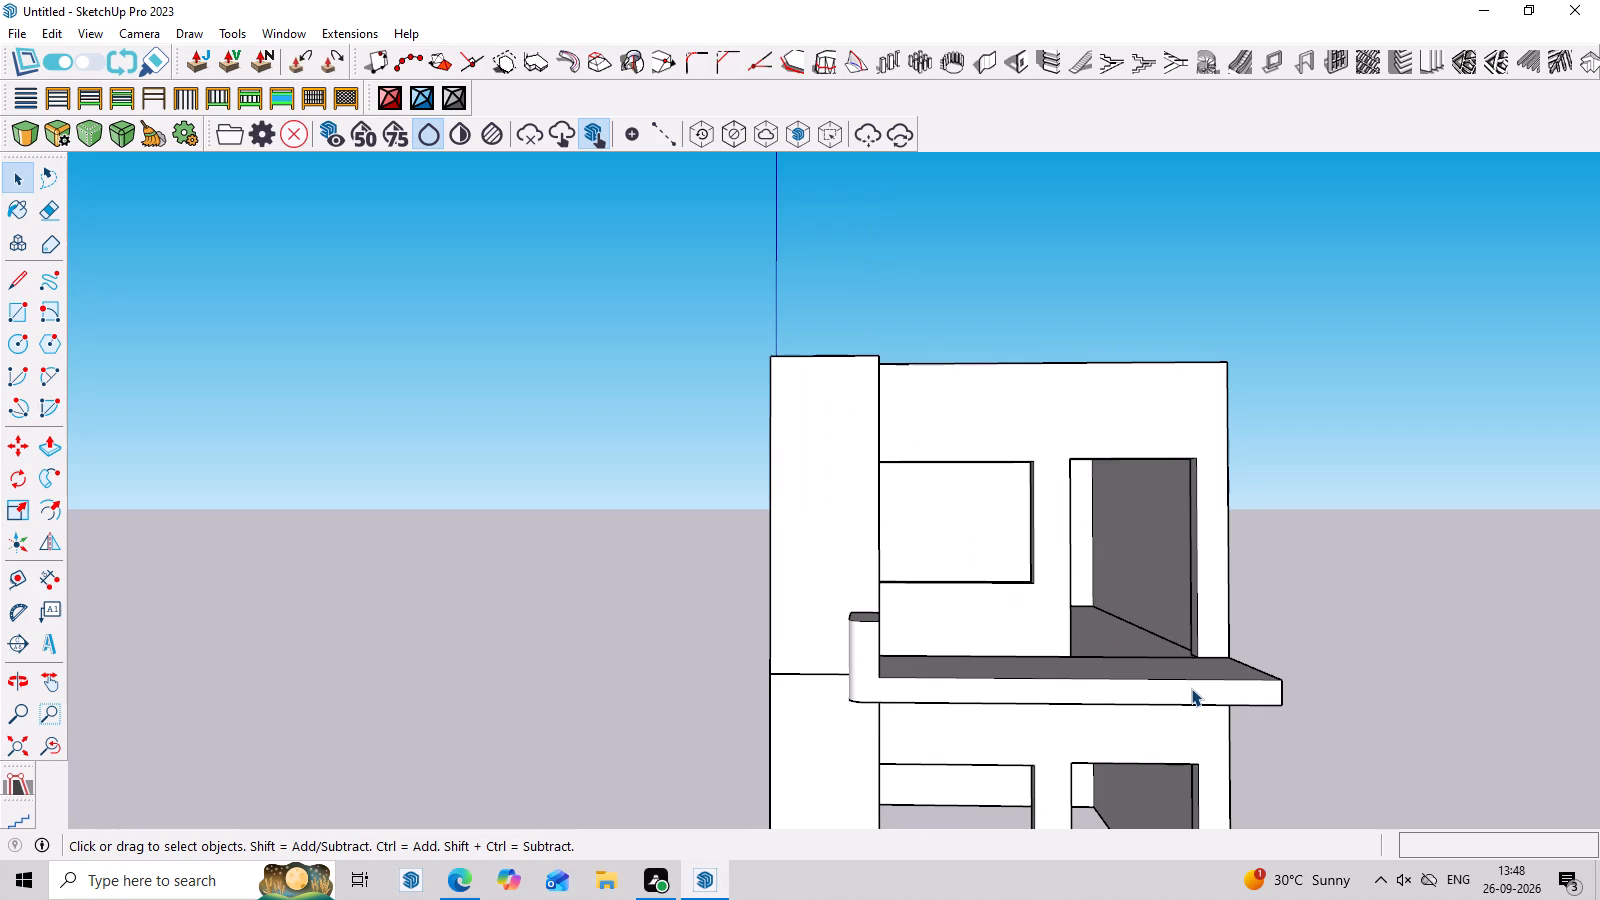
pyautogui.moveTo(1191, 688); pyautogui.dragTo(1185, 727, button='middle')
pyautogui.scroll(3, 1251, 617)
pyautogui.moveTo(1248, 647); pyautogui.dragTo(1237, 729, button='middle')
pyautogui.scroll(1, 1202, 771)
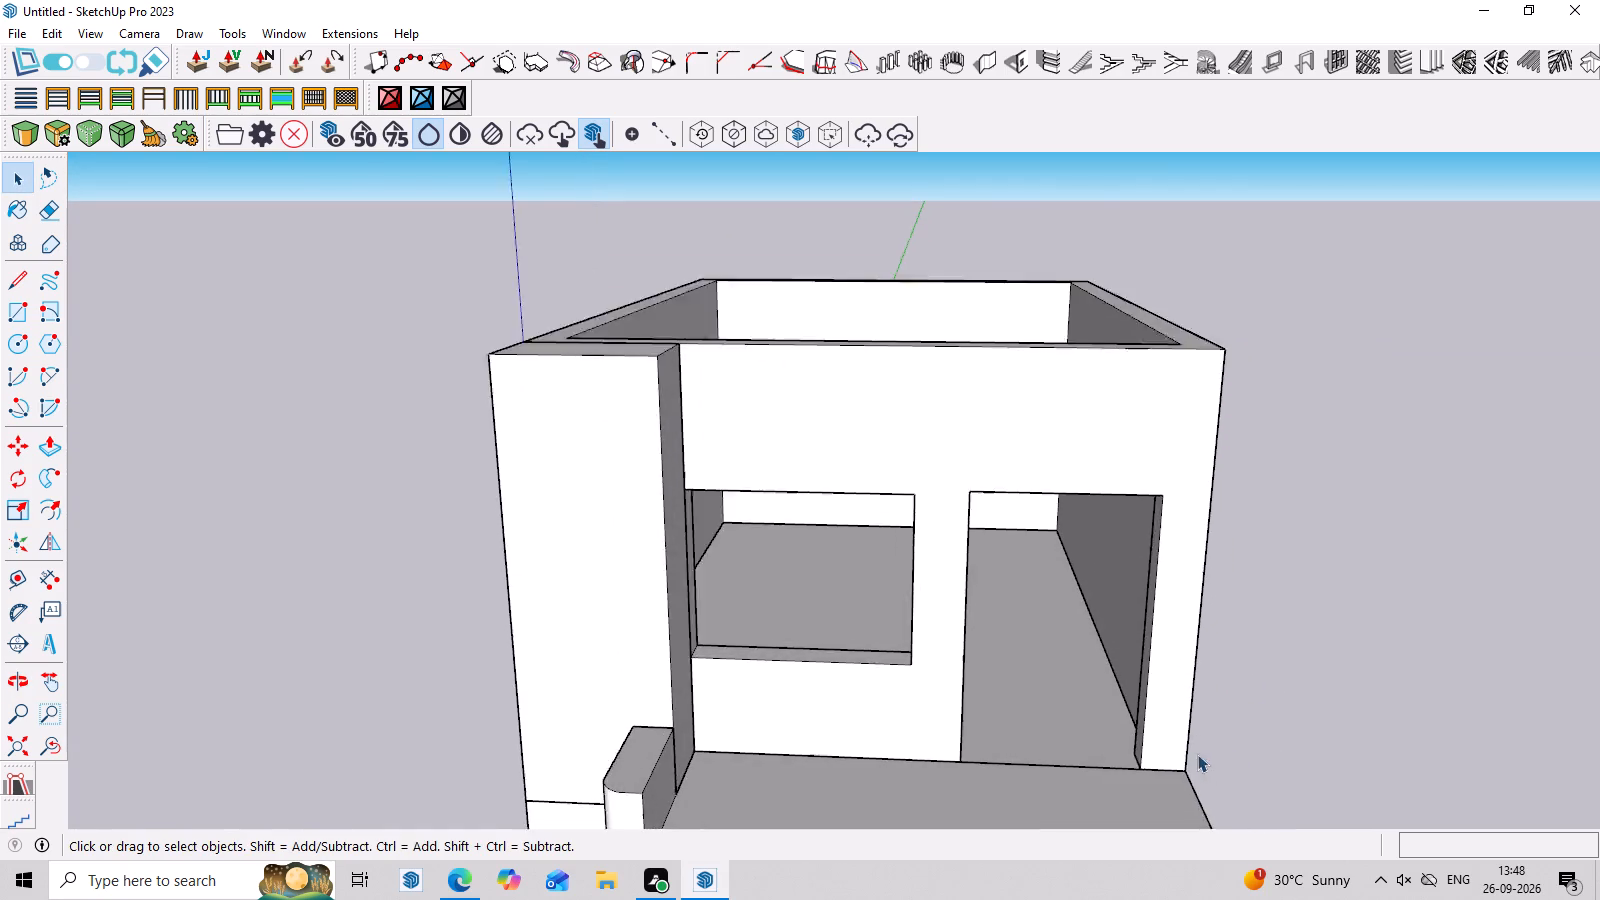
pyautogui.scroll(1, 1197, 754)
pyautogui.scroll(-8, 1162, 636)
# Draw a 4' 9" by about 1' 1" rectangle on the slab's top at the door end, from the building corner to the door opening.
pyautogui.click(1108, 710)
pyautogui.moveTo(1109, 694); pyautogui.dragTo(1107, 769, button='middle')
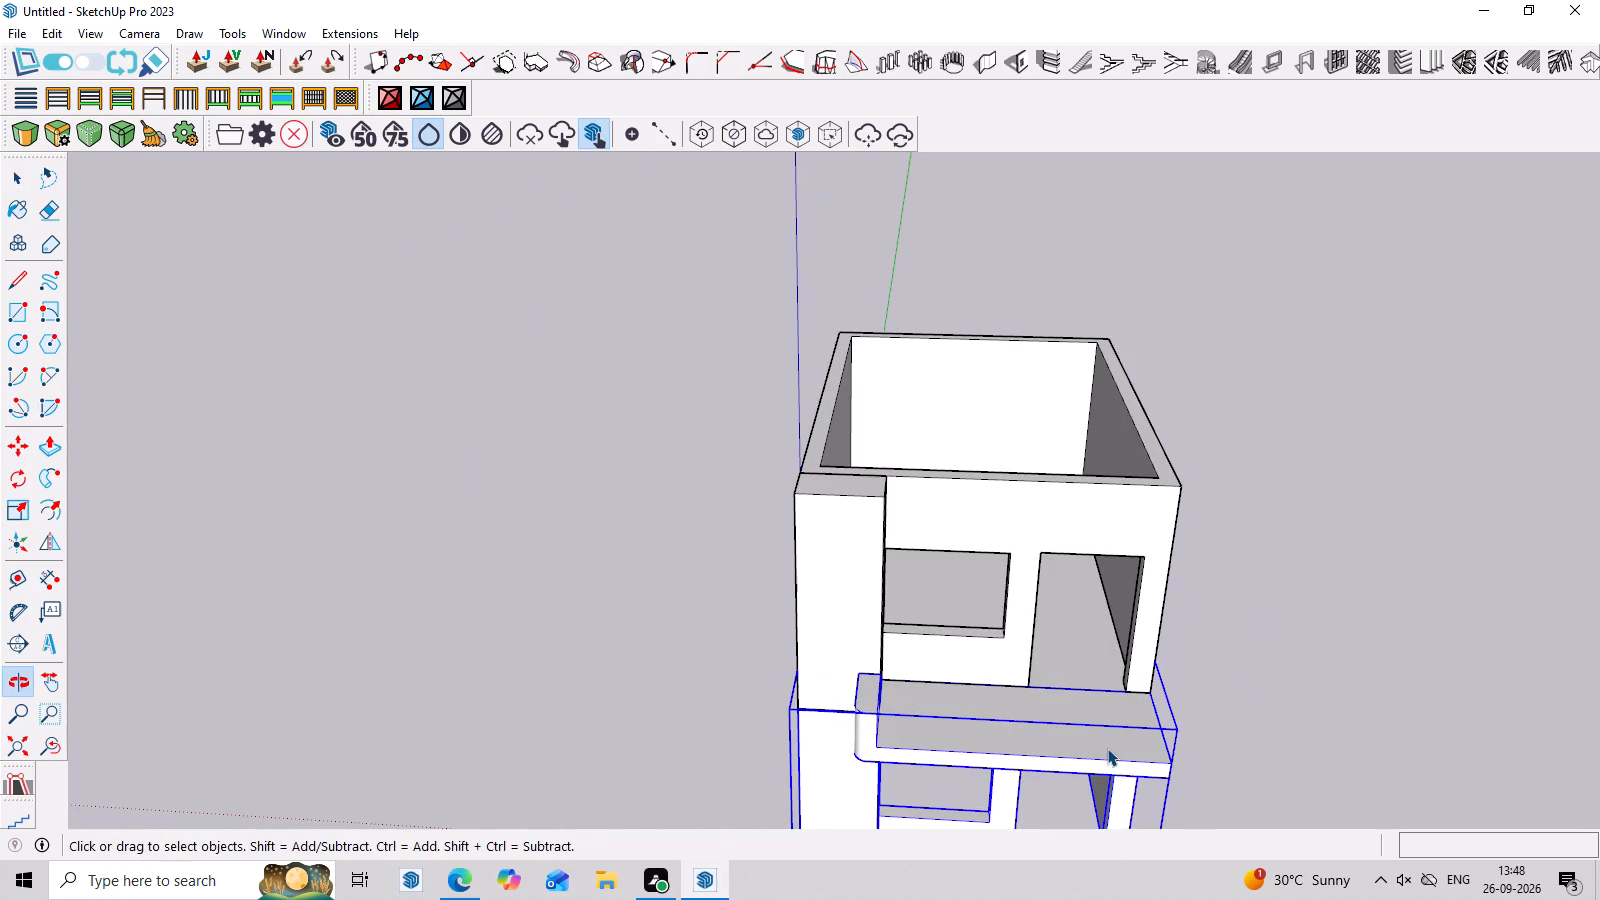
pyautogui.doubleClick(1107, 743)
pyautogui.scroll(3, 1117, 735)
pyautogui.click(1118, 731)
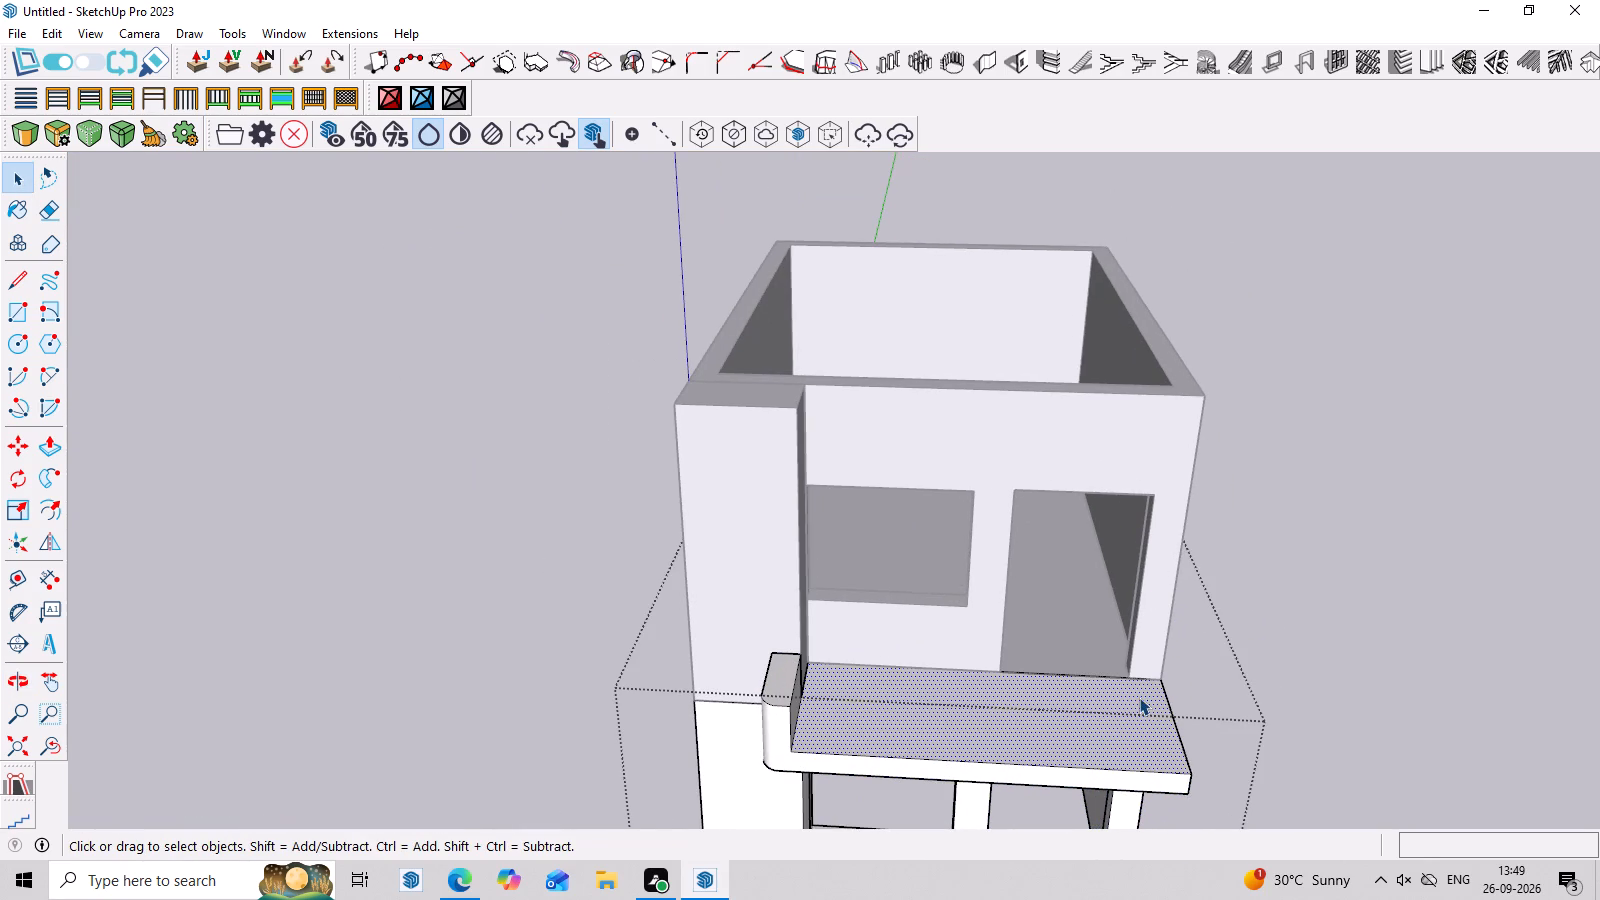
pyautogui.write('TR')
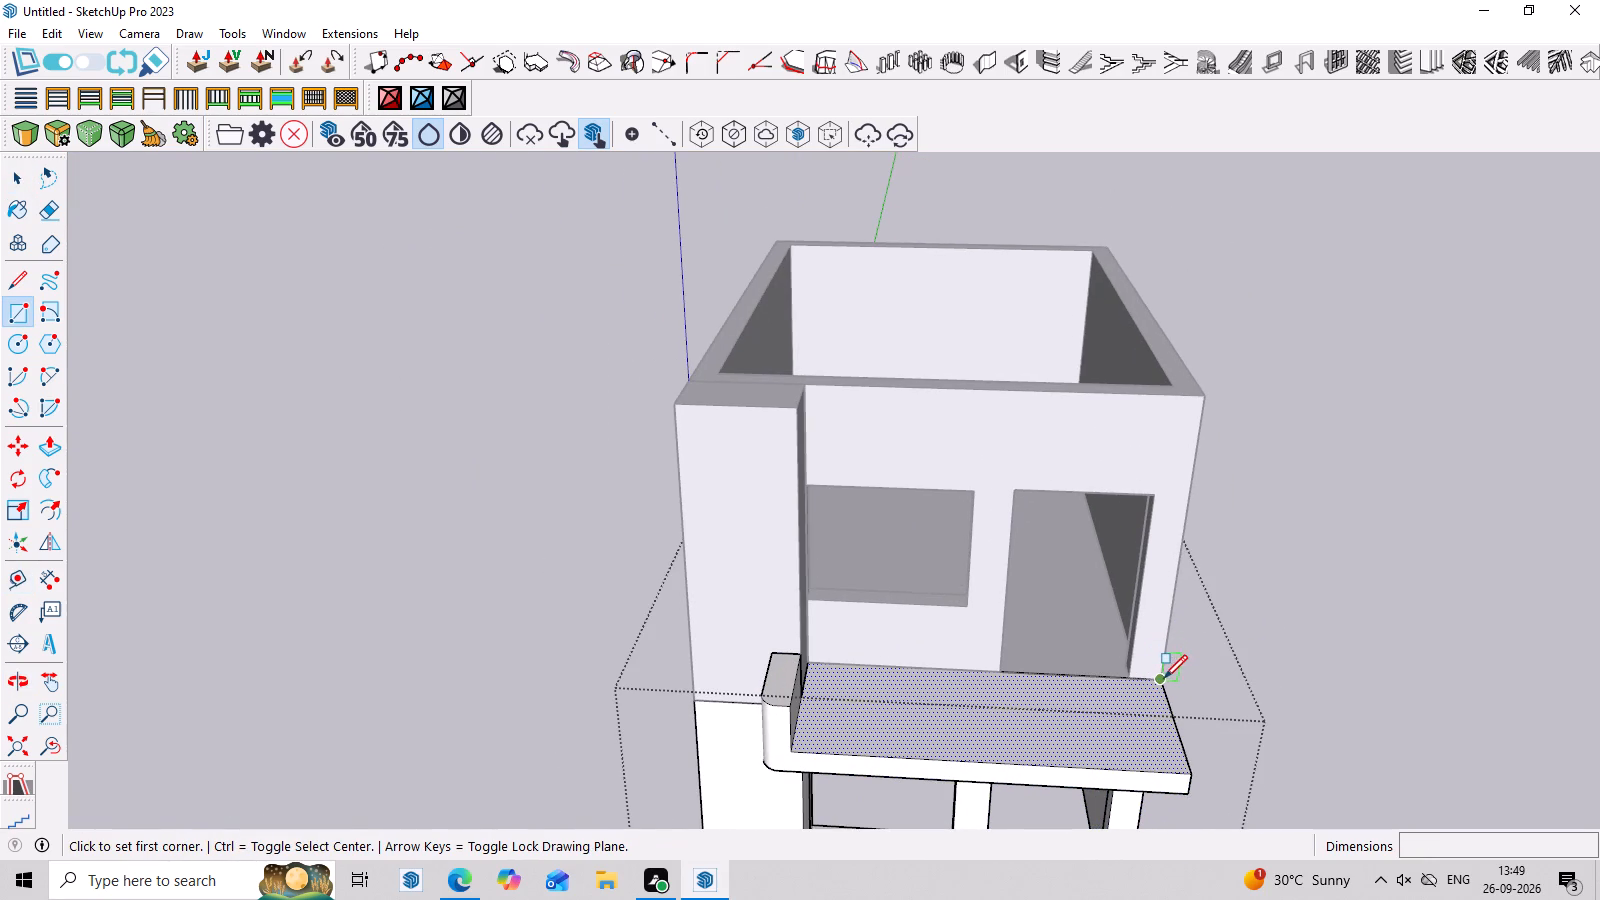
pyautogui.scroll(16, 1164, 676)
pyautogui.click(1130, 685)
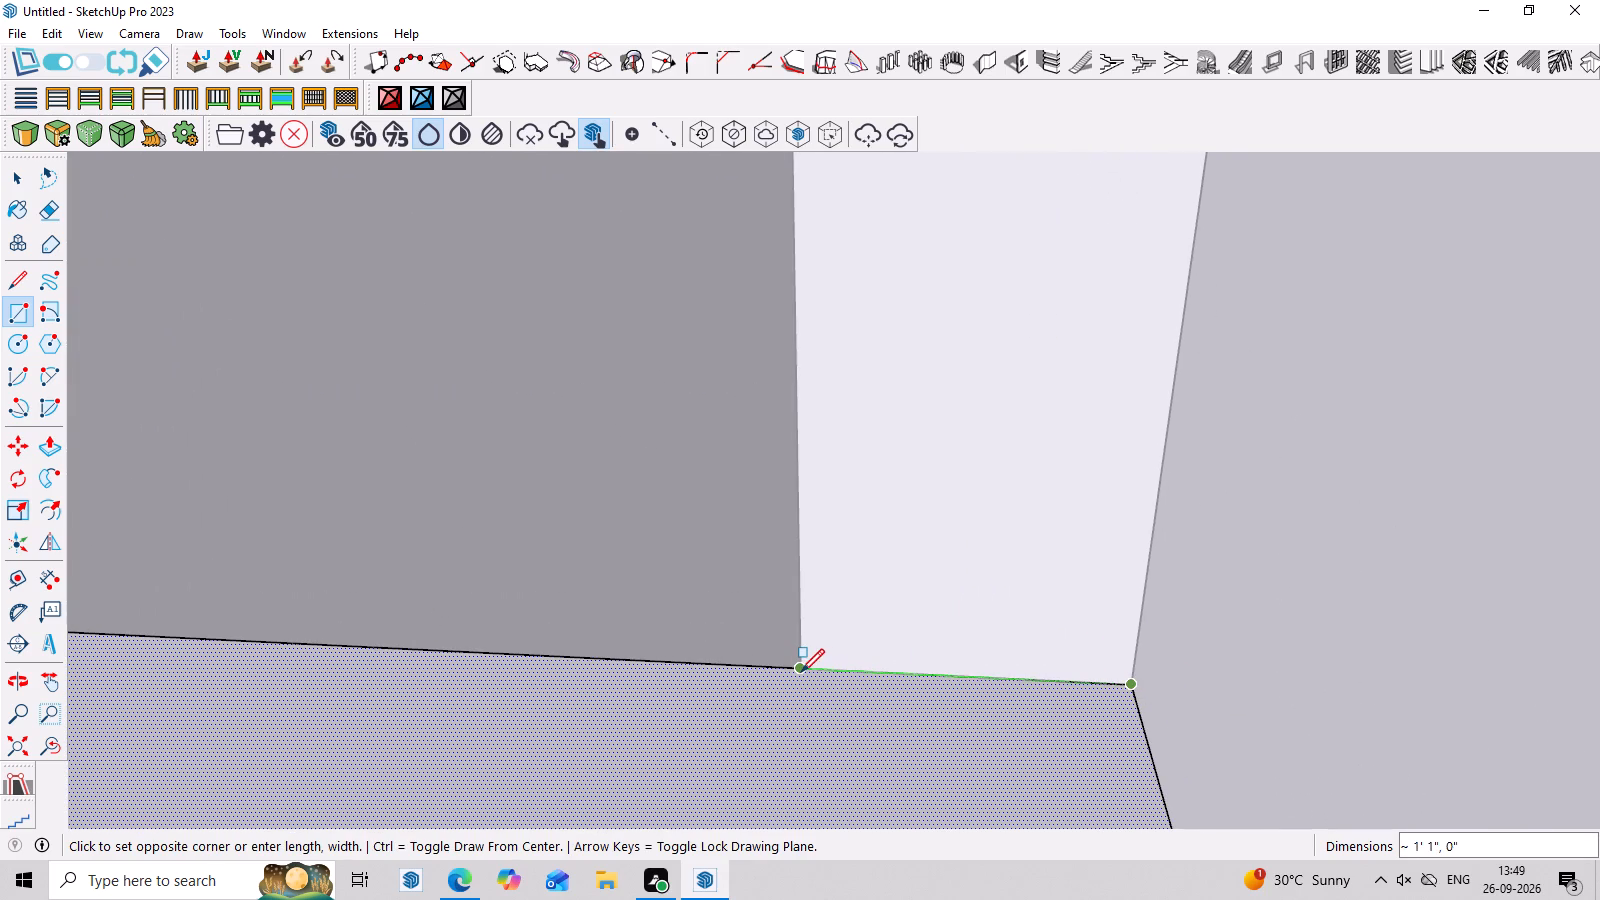
pyautogui.click(801, 668)
pyautogui.scroll(-16, 813, 711)
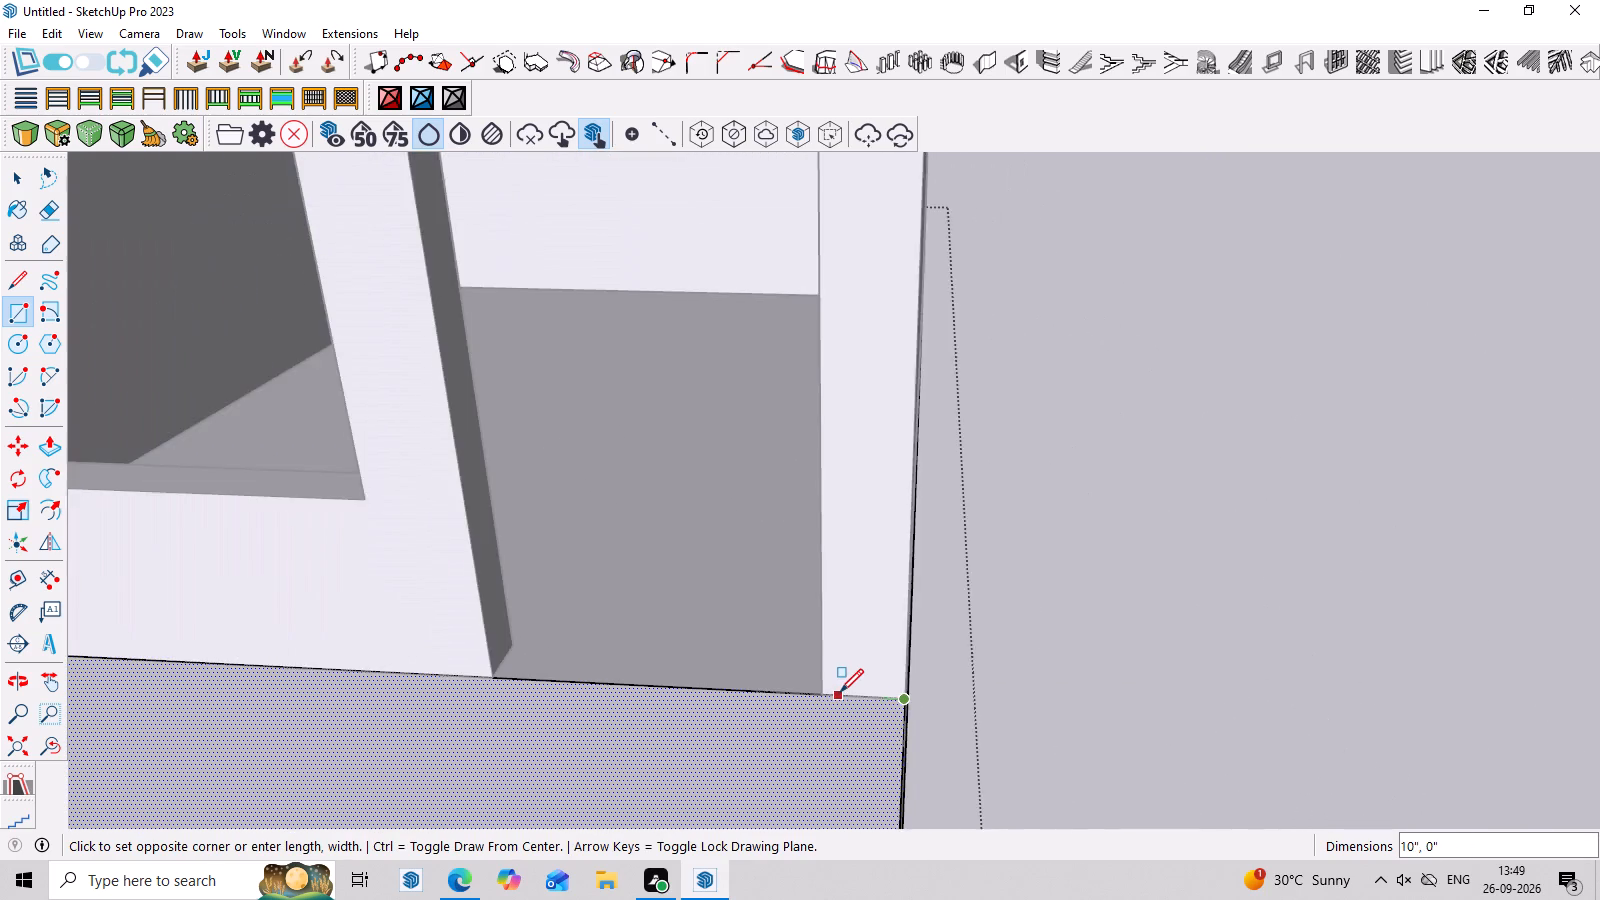
pyautogui.scroll(-10, 840, 692)
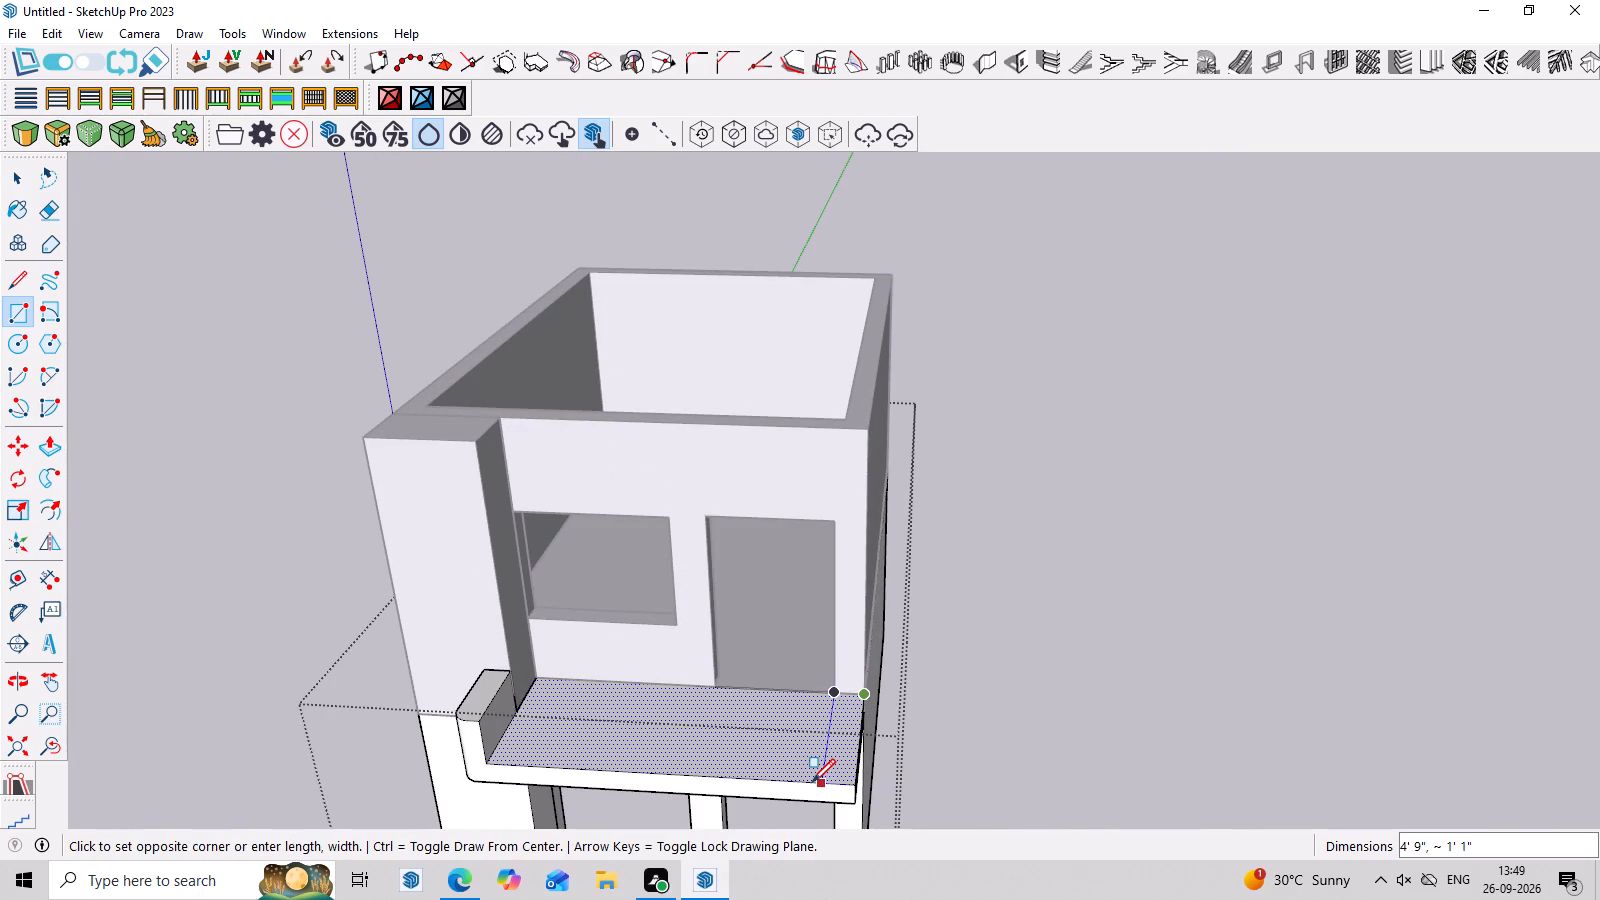
pyautogui.click(812, 782)
pyautogui.moveTo(963, 797); pyautogui.dragTo(1085, 816, button='middle')
# Raise the rectangle at the slab's door end by 10' into a side wall reaching the building's top.
pyautogui.press('space')
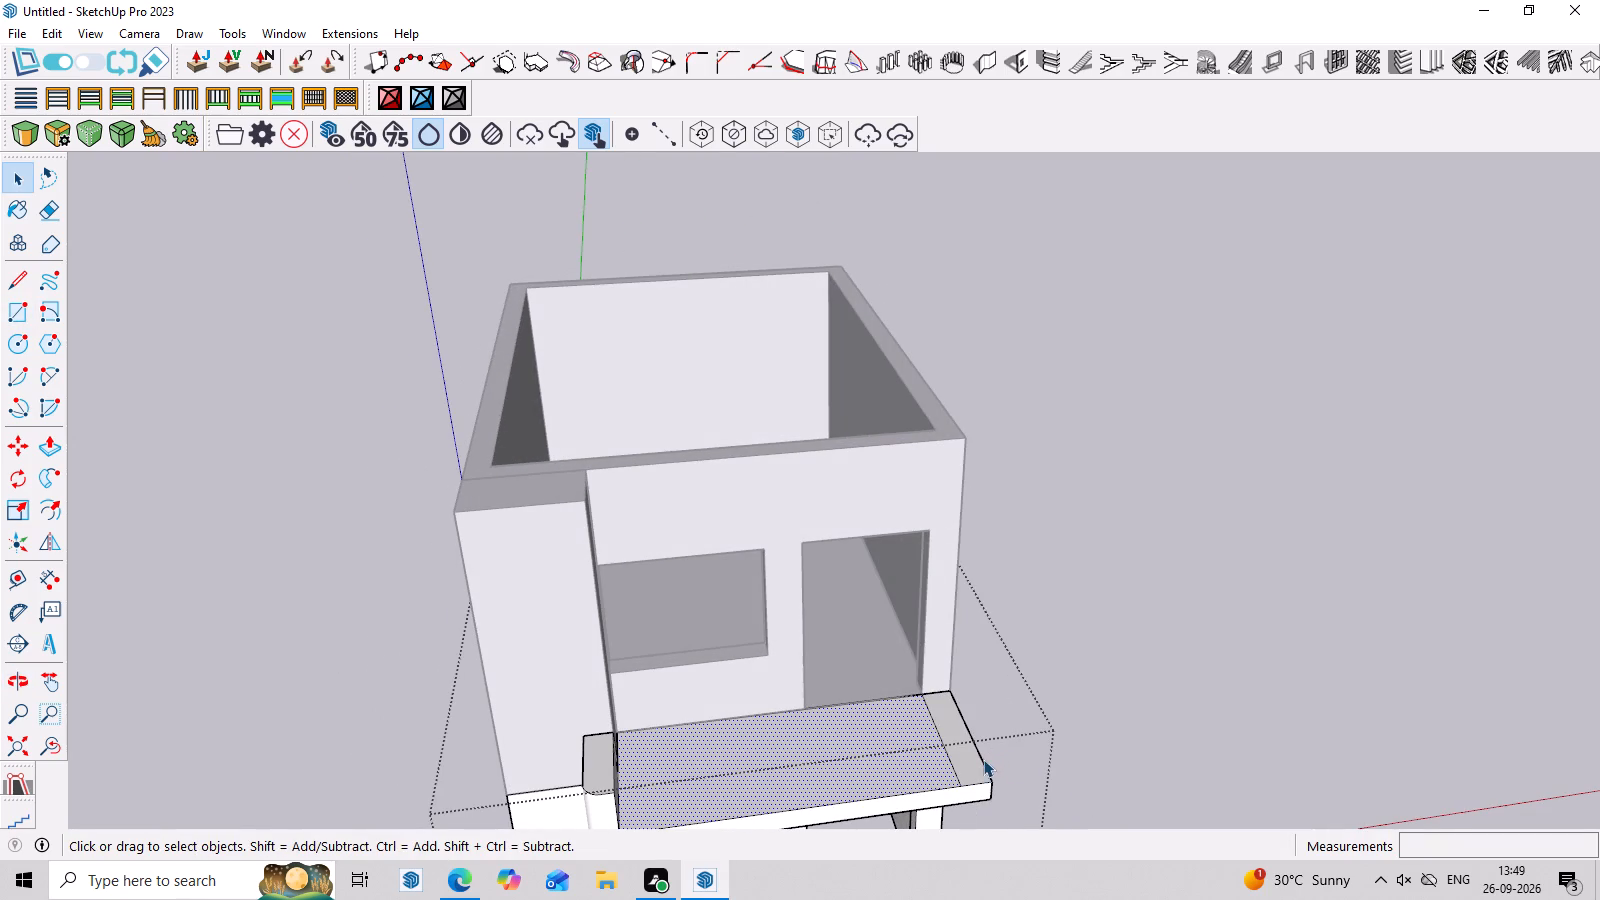
pyautogui.click(979, 763)
pyautogui.press('p')
pyautogui.click(978, 763)
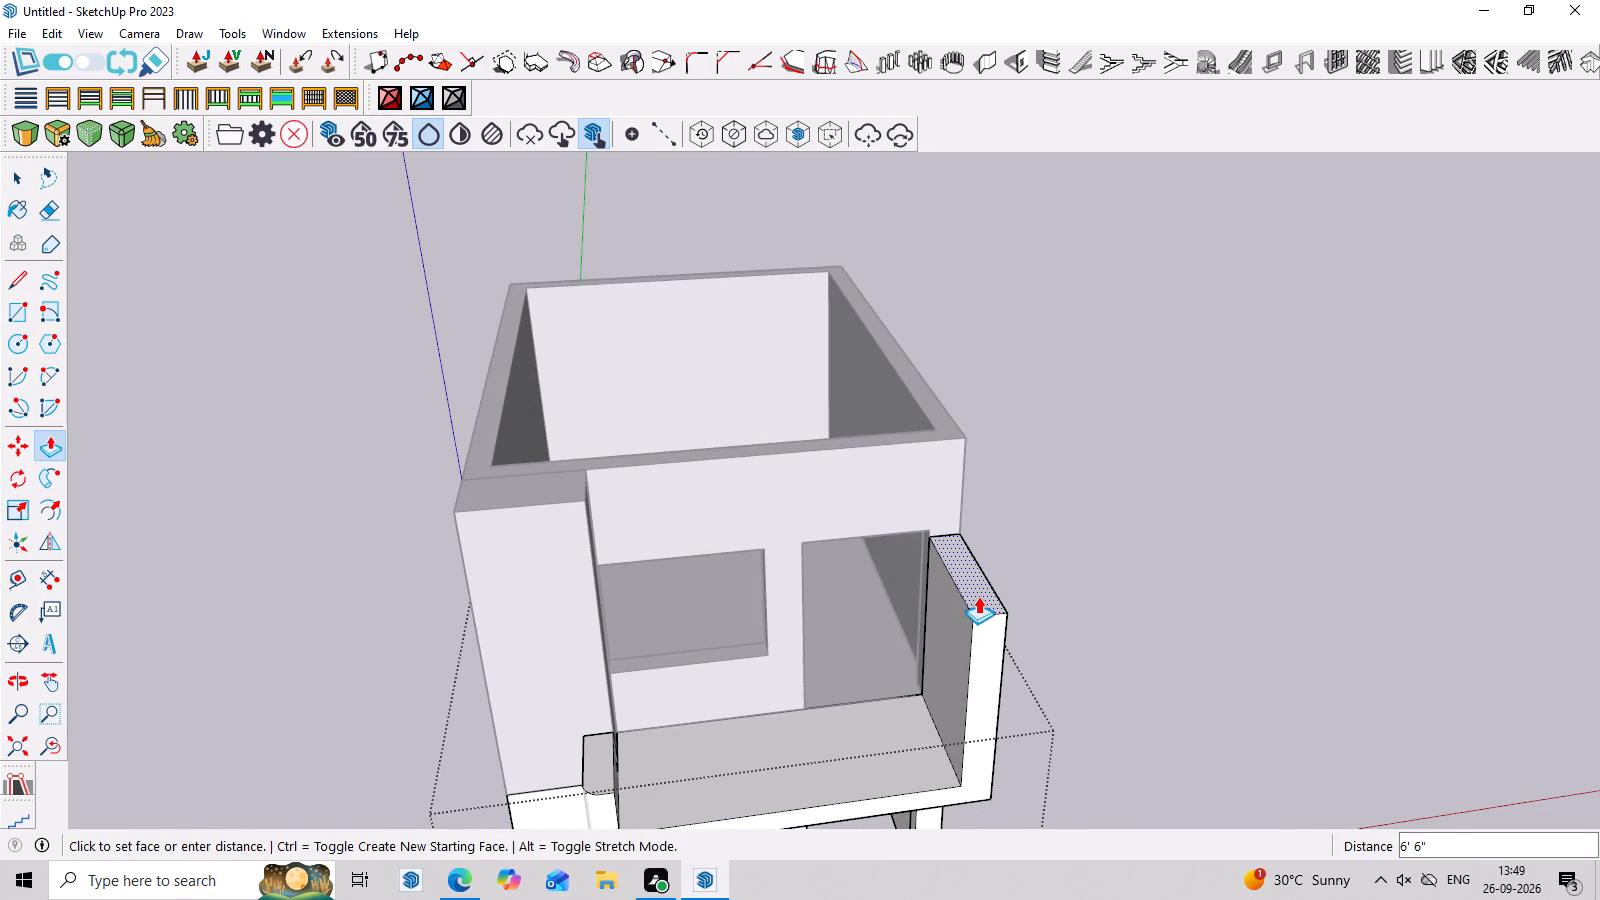
pyautogui.moveTo(981, 471); pyautogui.dragTo(713, 554, button='middle')
pyautogui.click(765, 514)
pyautogui.moveTo(745, 608); pyautogui.dragTo(1069, 709, button='middle')
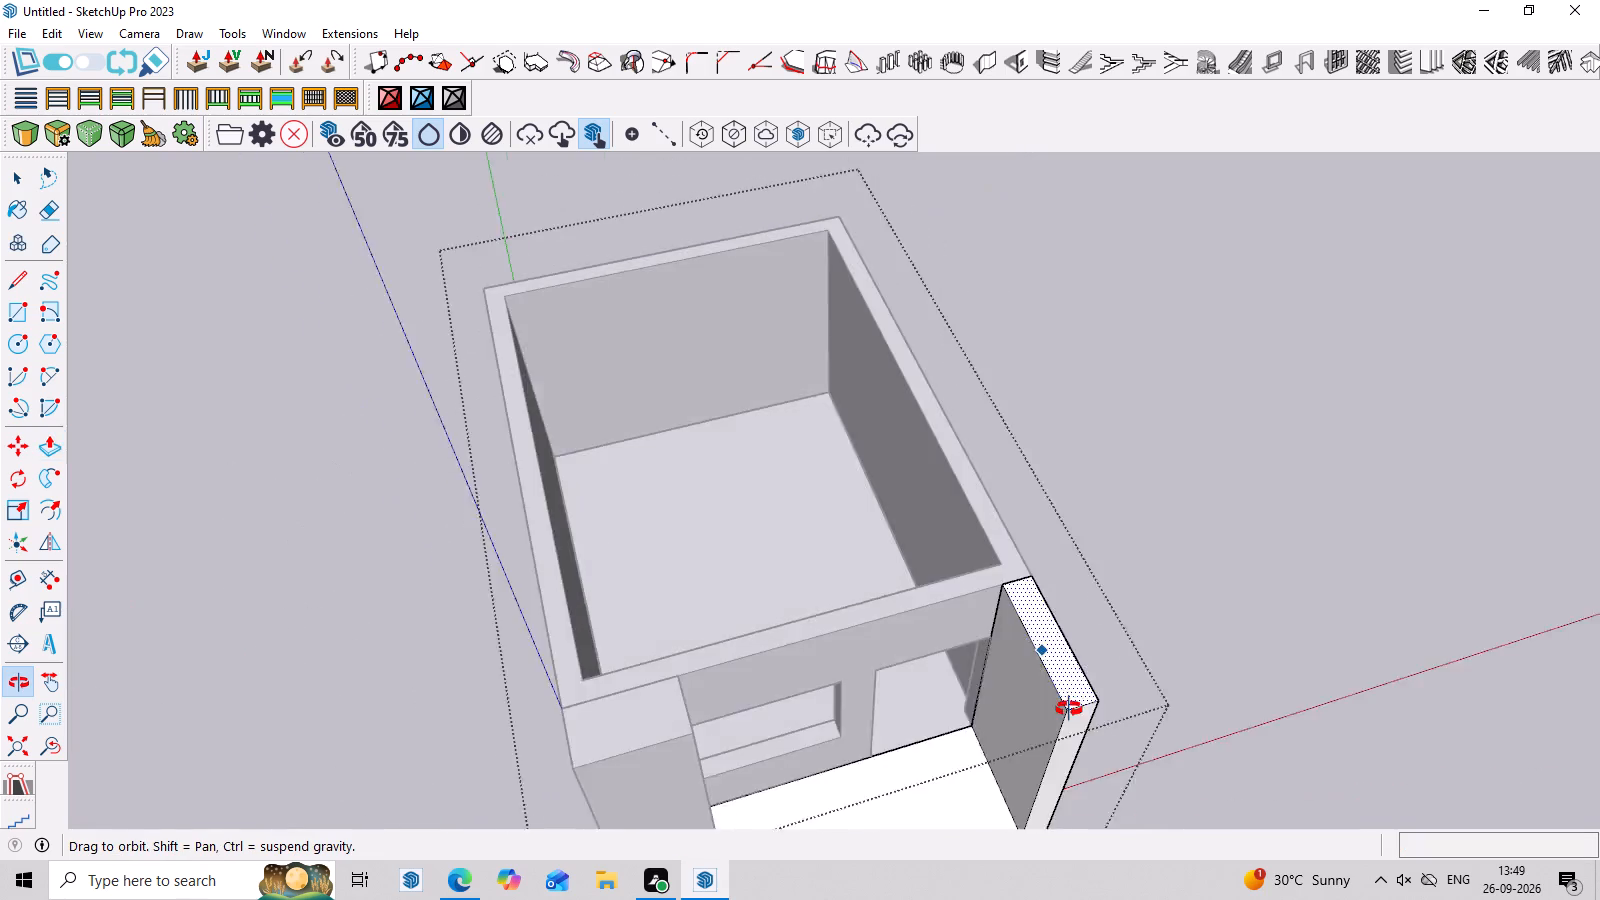
pyautogui.moveTo(1069, 709); pyautogui.dragTo(1027, 480, button='middle')
pyautogui.scroll(-6, 1048, 548)
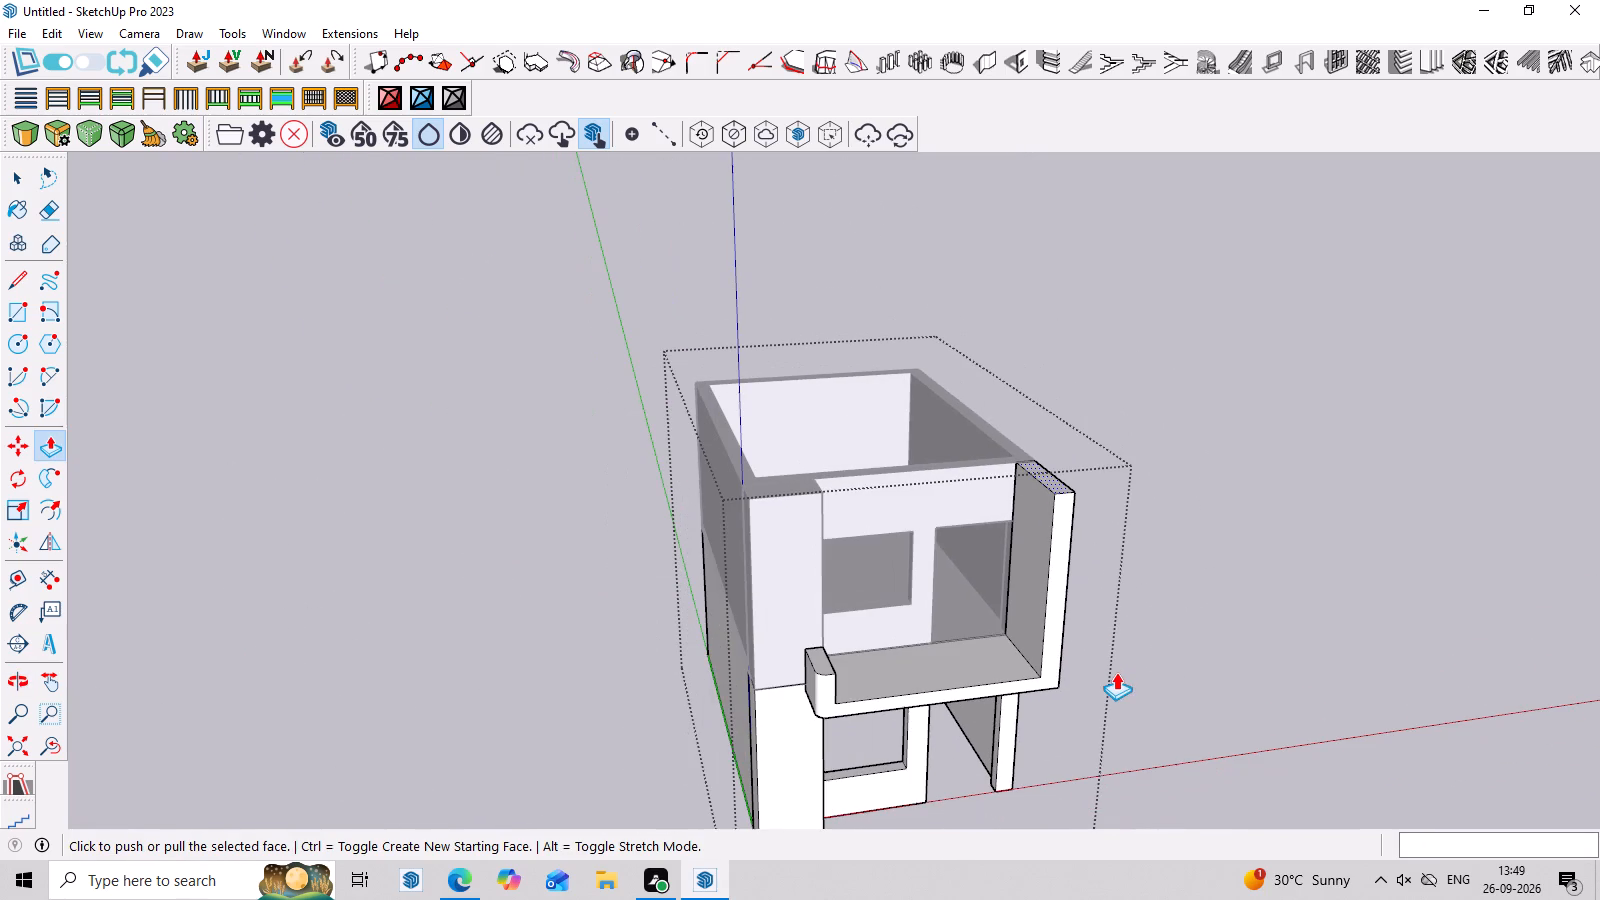
pyautogui.middleClick(1116, 675)
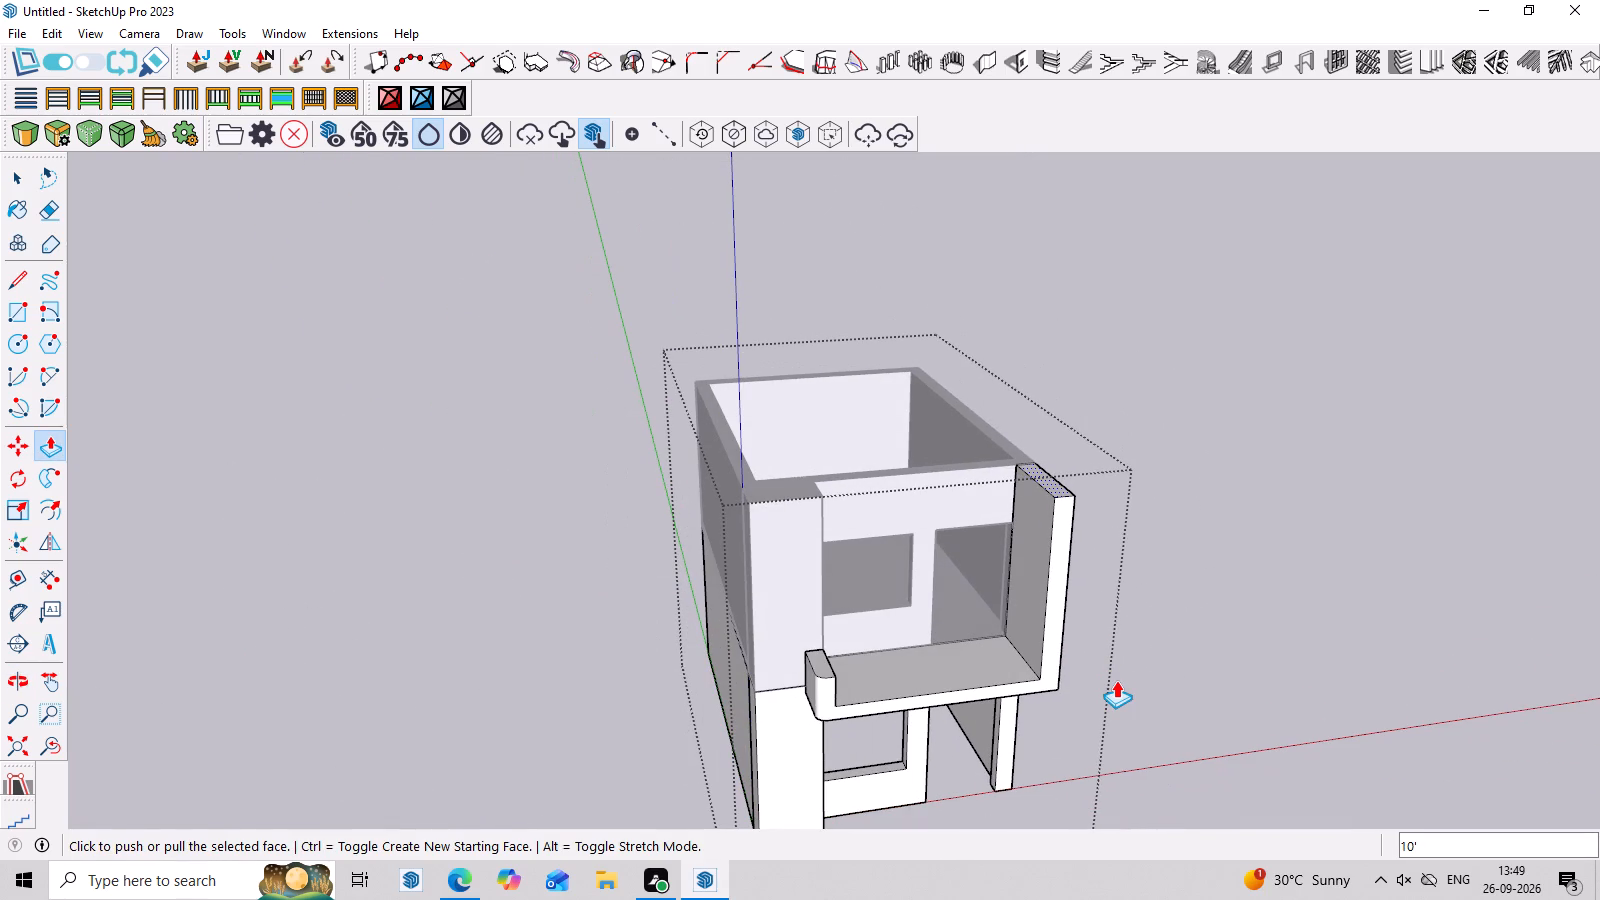
pyautogui.moveTo(1116, 680); pyautogui.dragTo(1108, 724, button='middle')
pyautogui.moveTo(1089, 498); pyautogui.dragTo(1086, 534, button='middle')
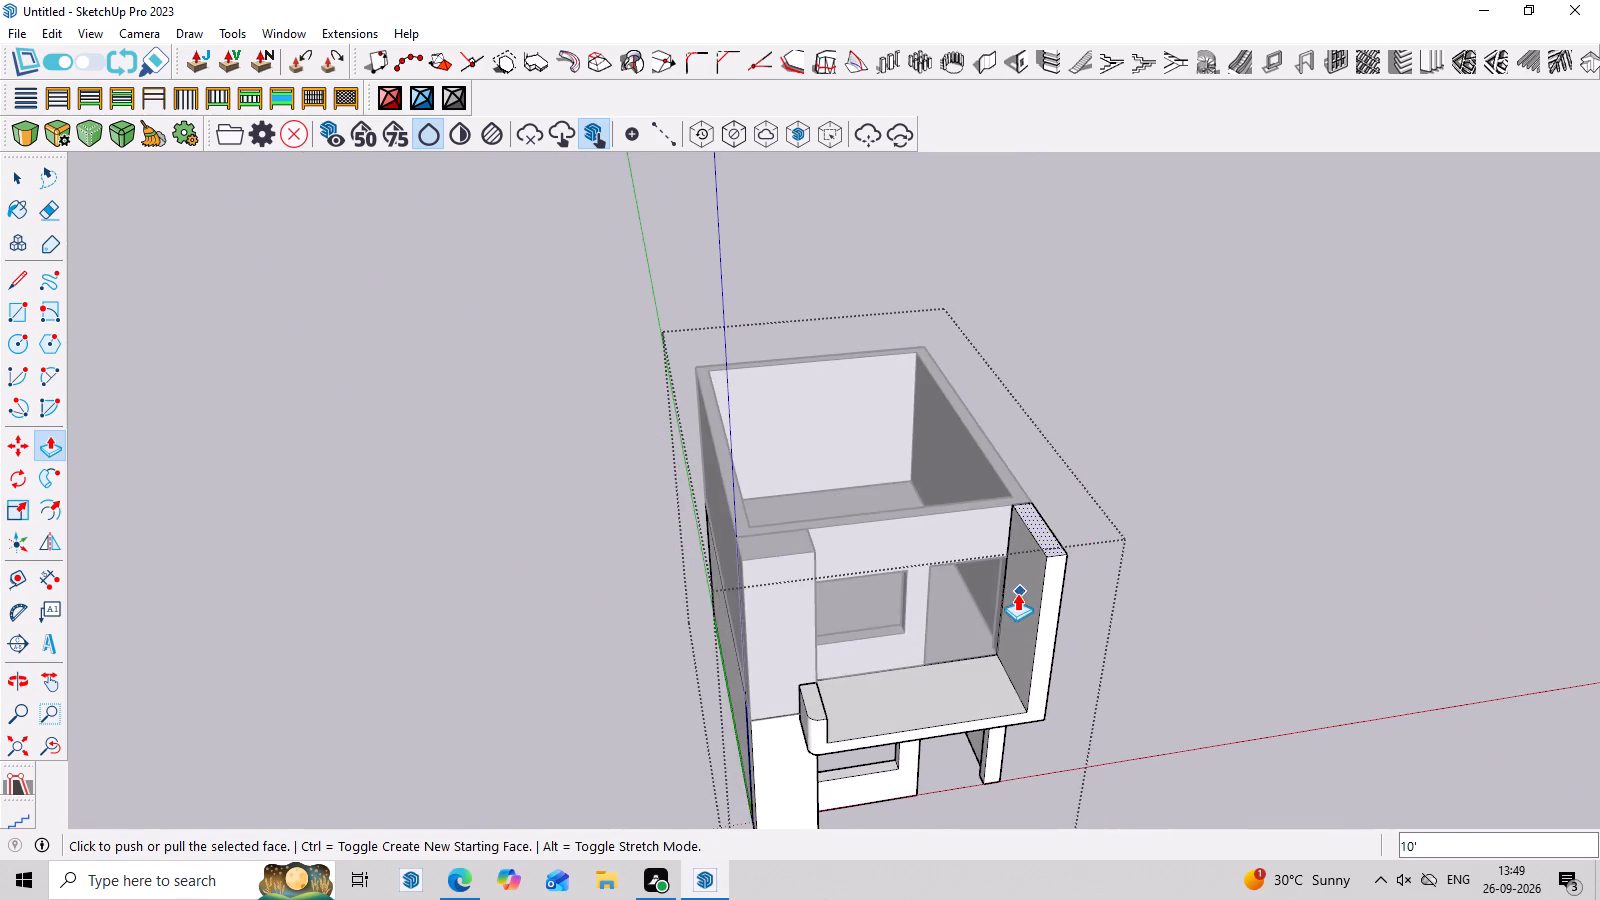
# Draw a 4' 9" line across the side wall's inner face, just below its top edge.
pyautogui.scroll(2, 1017, 593)
pyautogui.moveTo(1164, 615); pyautogui.dragTo(1173, 529, button='middle')
pyautogui.press('space')
pyautogui.scroll(6, 1043, 457)
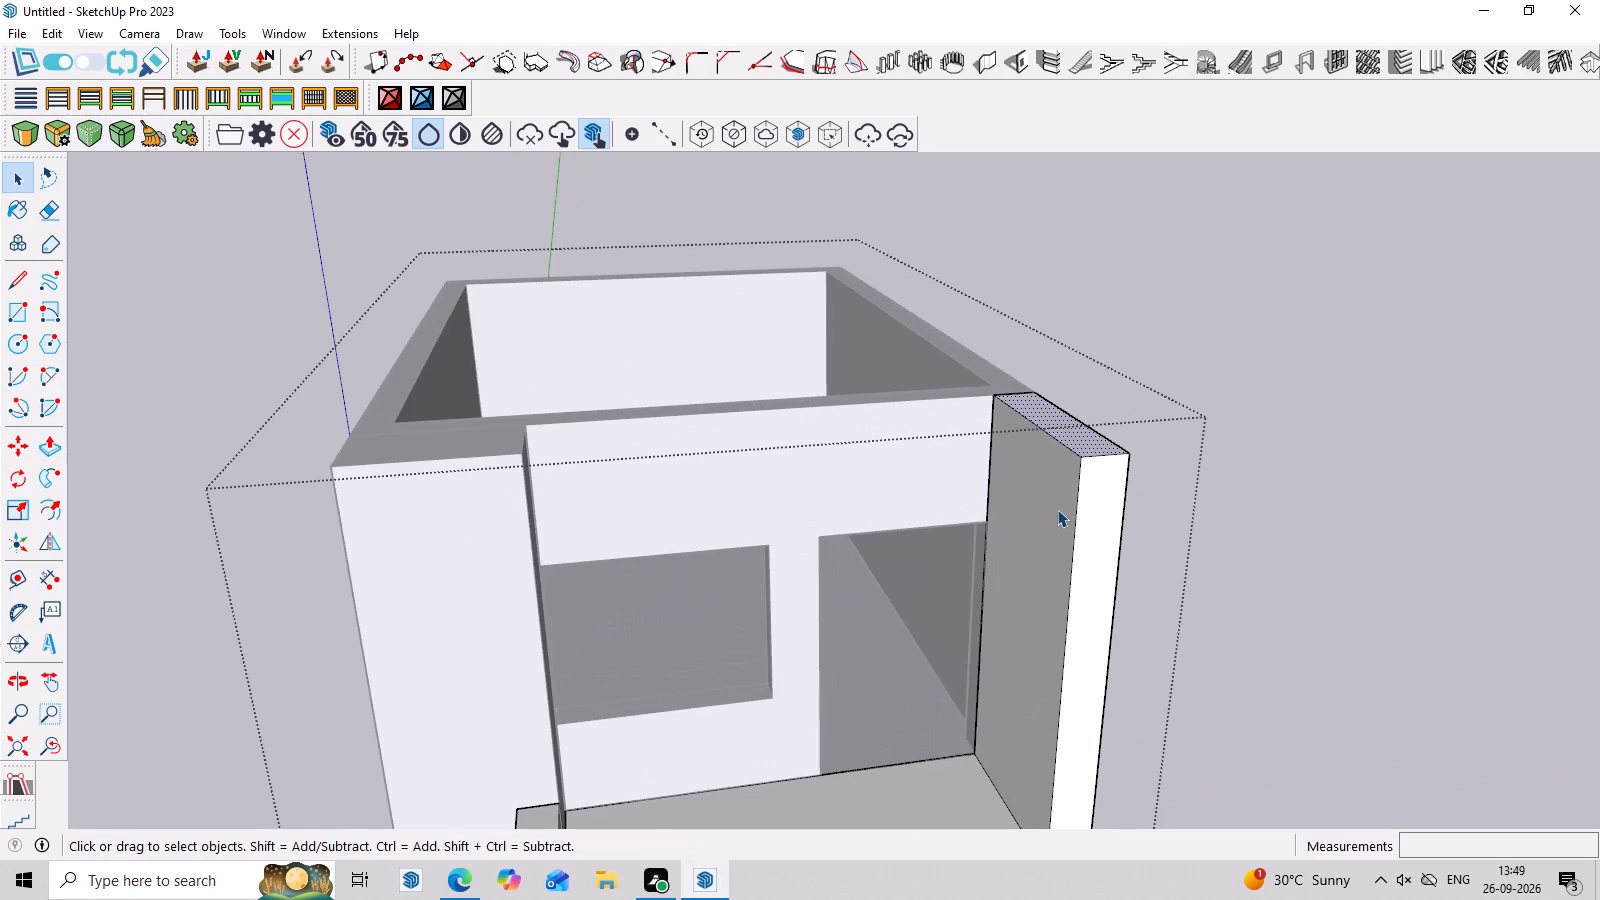
pyautogui.press('l')
pyautogui.moveTo(1073, 510); pyautogui.dragTo(1167, 504, button='middle')
pyautogui.scroll(3, 1132, 486)
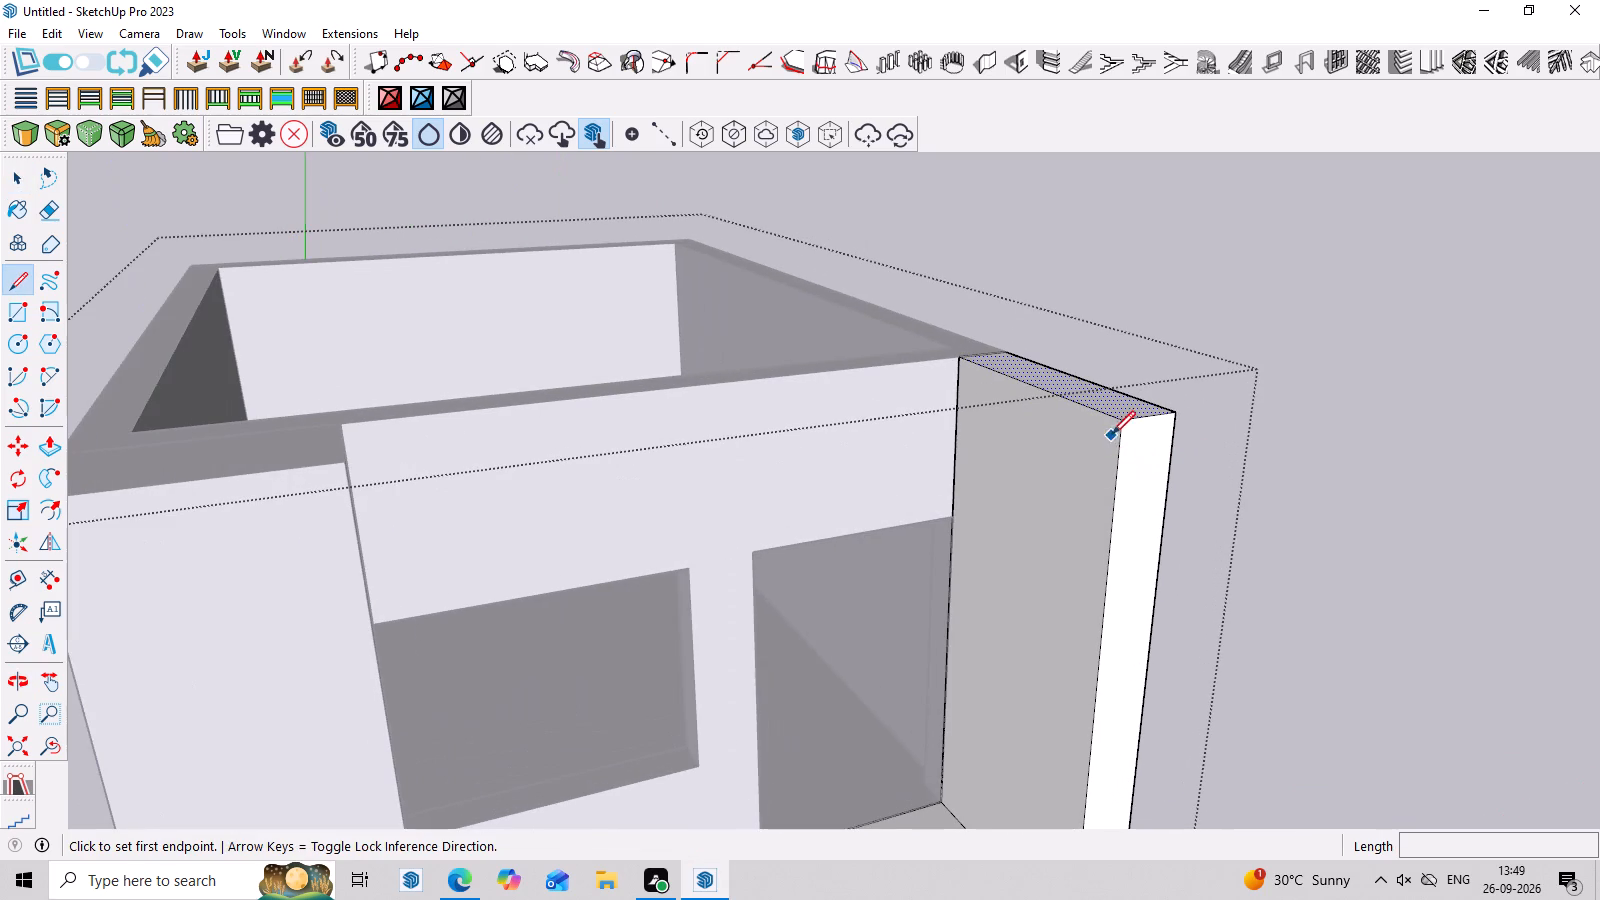
pyautogui.click(1119, 470)
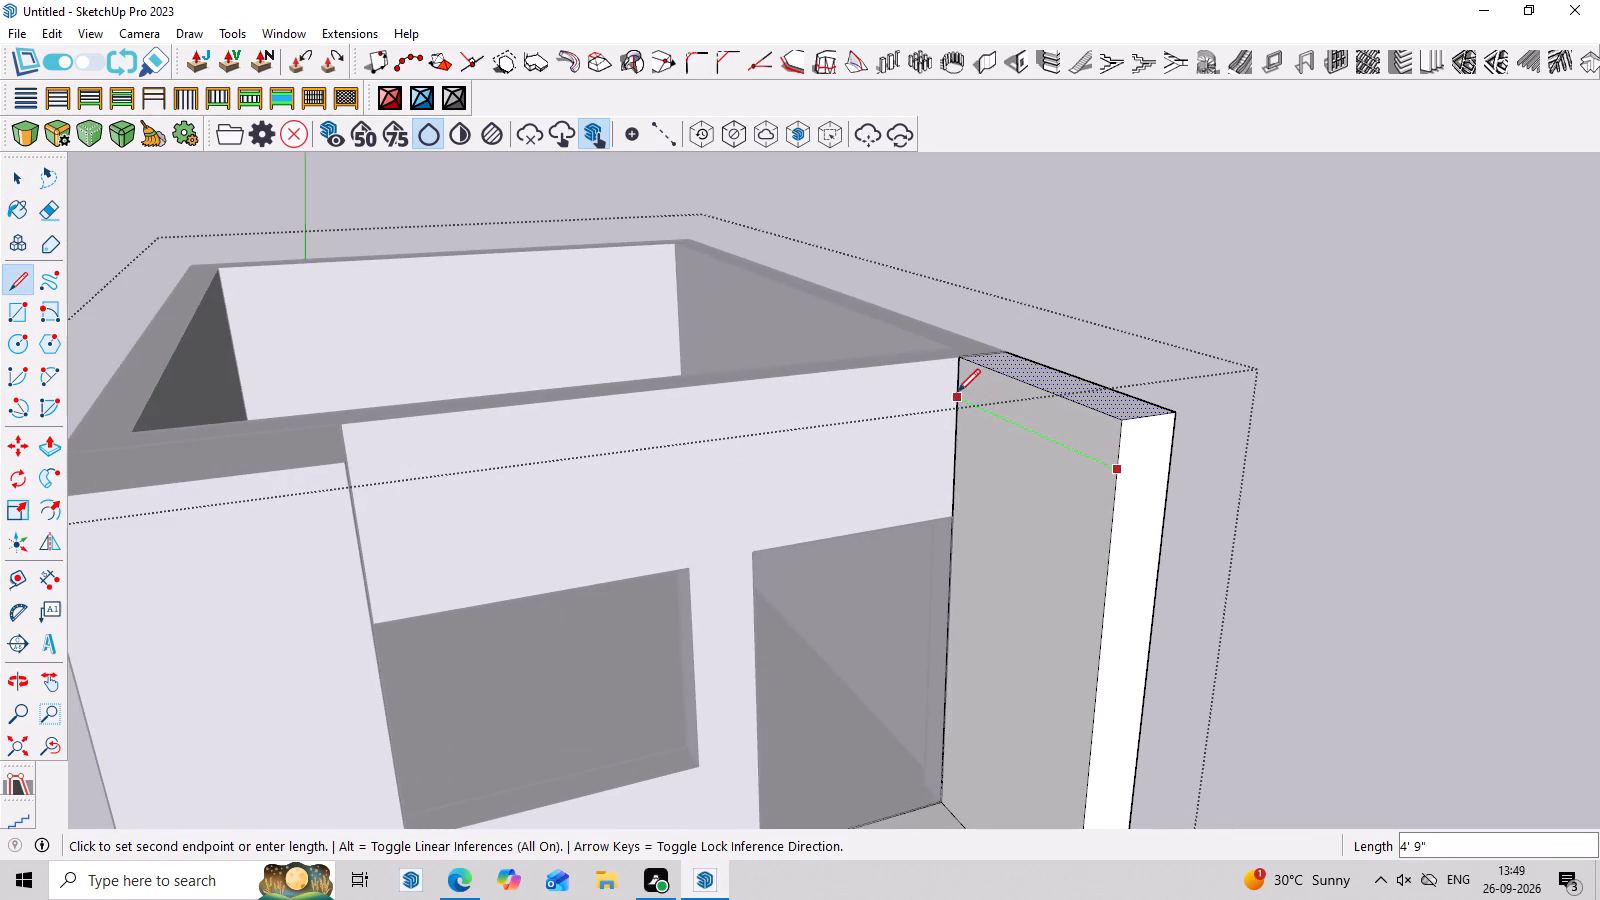
pyautogui.click(957, 392)
pyautogui.press('Escape')
# Pull the strip at the side wall's top about 9' 3" across the front to form a top beam.
pyautogui.press('space')
pyautogui.click(1053, 415)
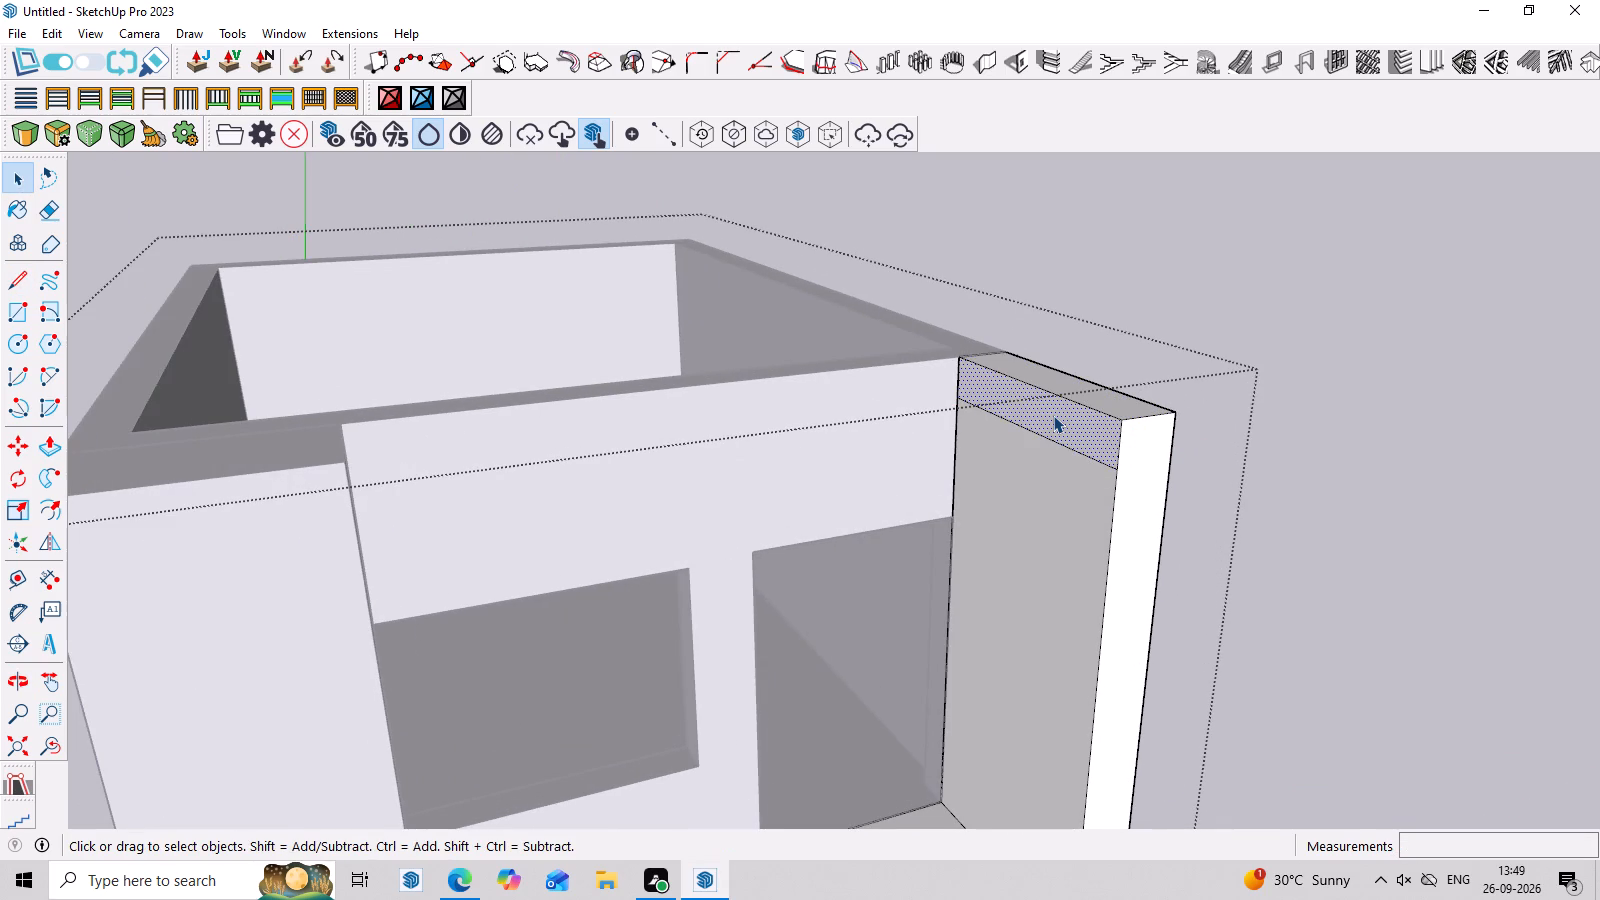
pyautogui.press('p')
pyautogui.click(1053, 415)
pyautogui.scroll(-3, 724, 465)
pyautogui.moveTo(724, 465); pyautogui.dragTo(691, 429, button='middle')
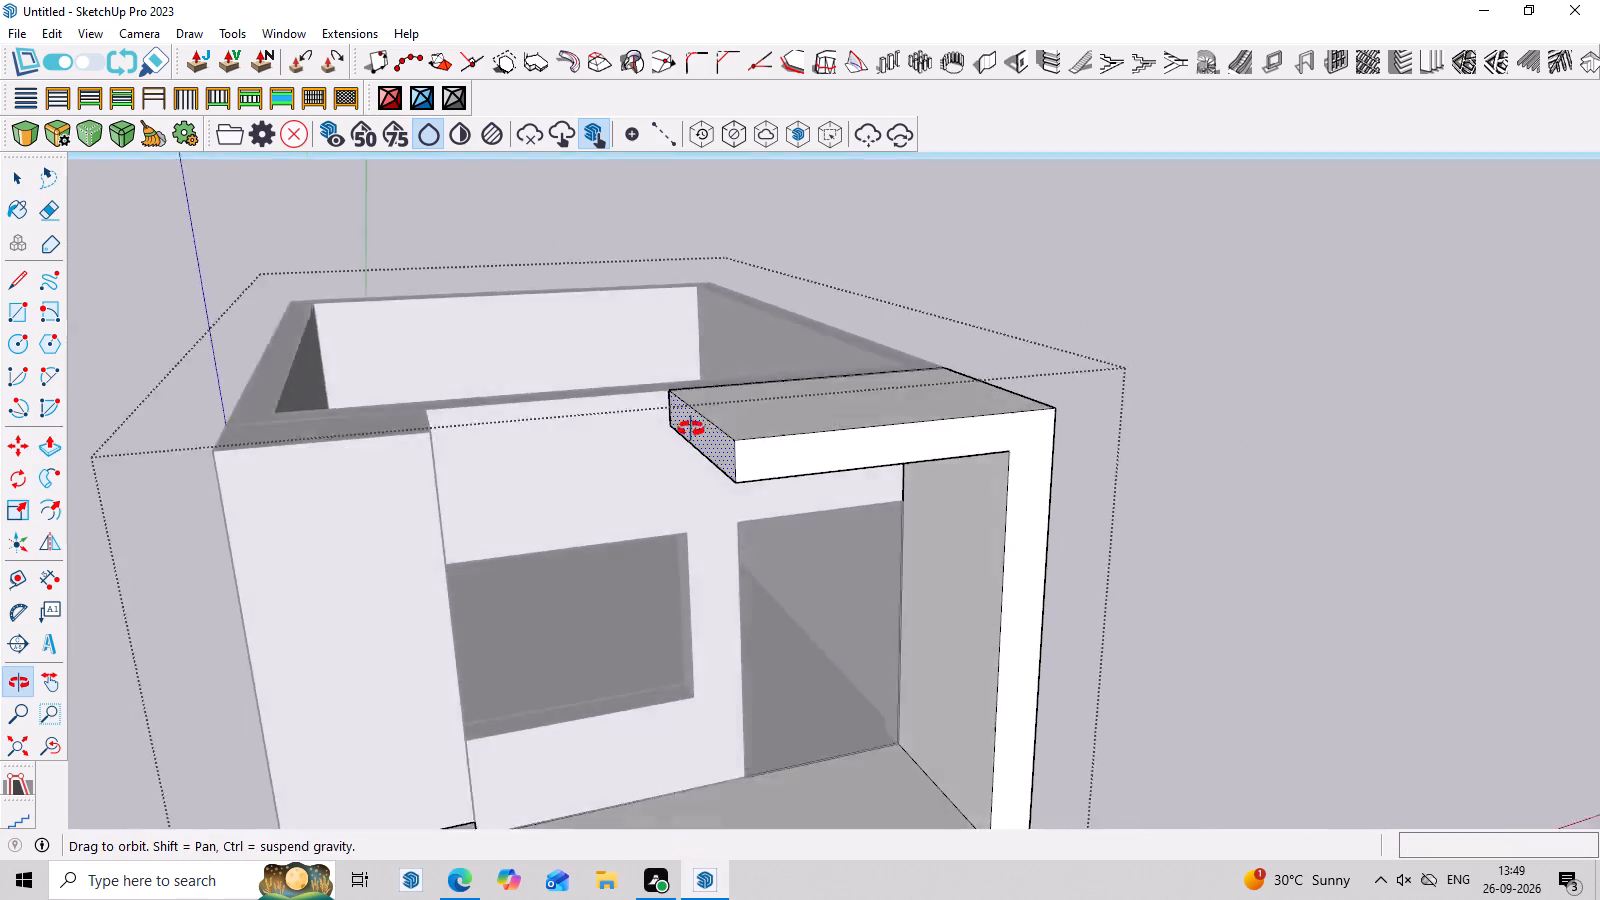
pyautogui.moveTo(691, 429); pyautogui.dragTo(664, 381, button='middle')
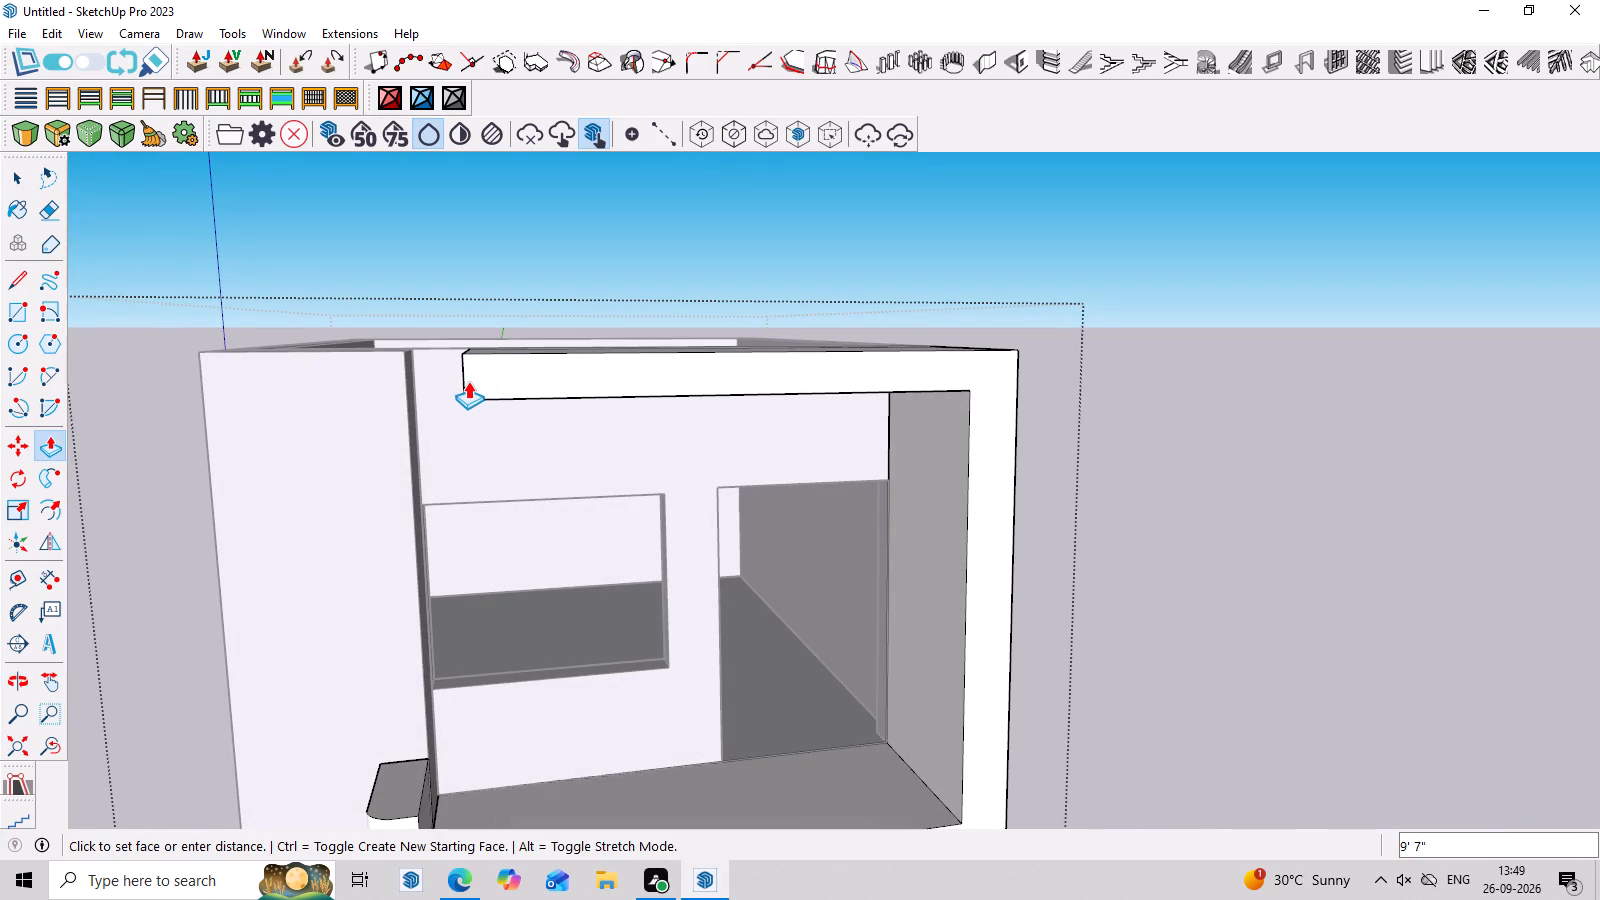
pyautogui.click(484, 381)
pyautogui.moveTo(1340, 471); pyautogui.dragTo(1319, 595, button='middle')
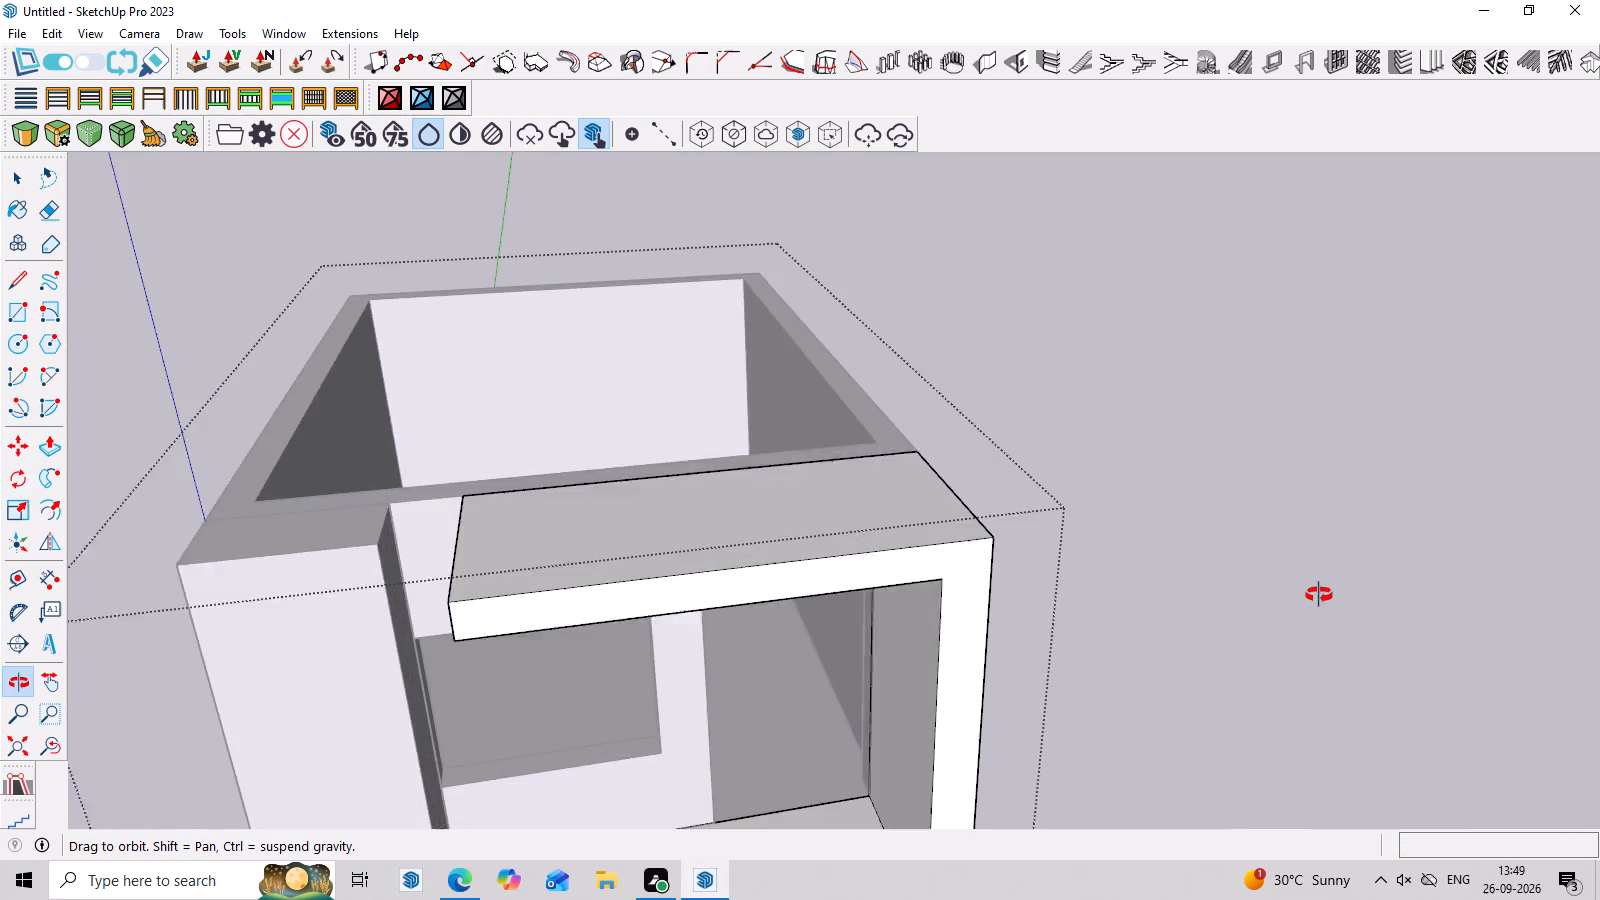
pyautogui.moveTo(1319, 595); pyautogui.dragTo(1435, 505, button='middle')
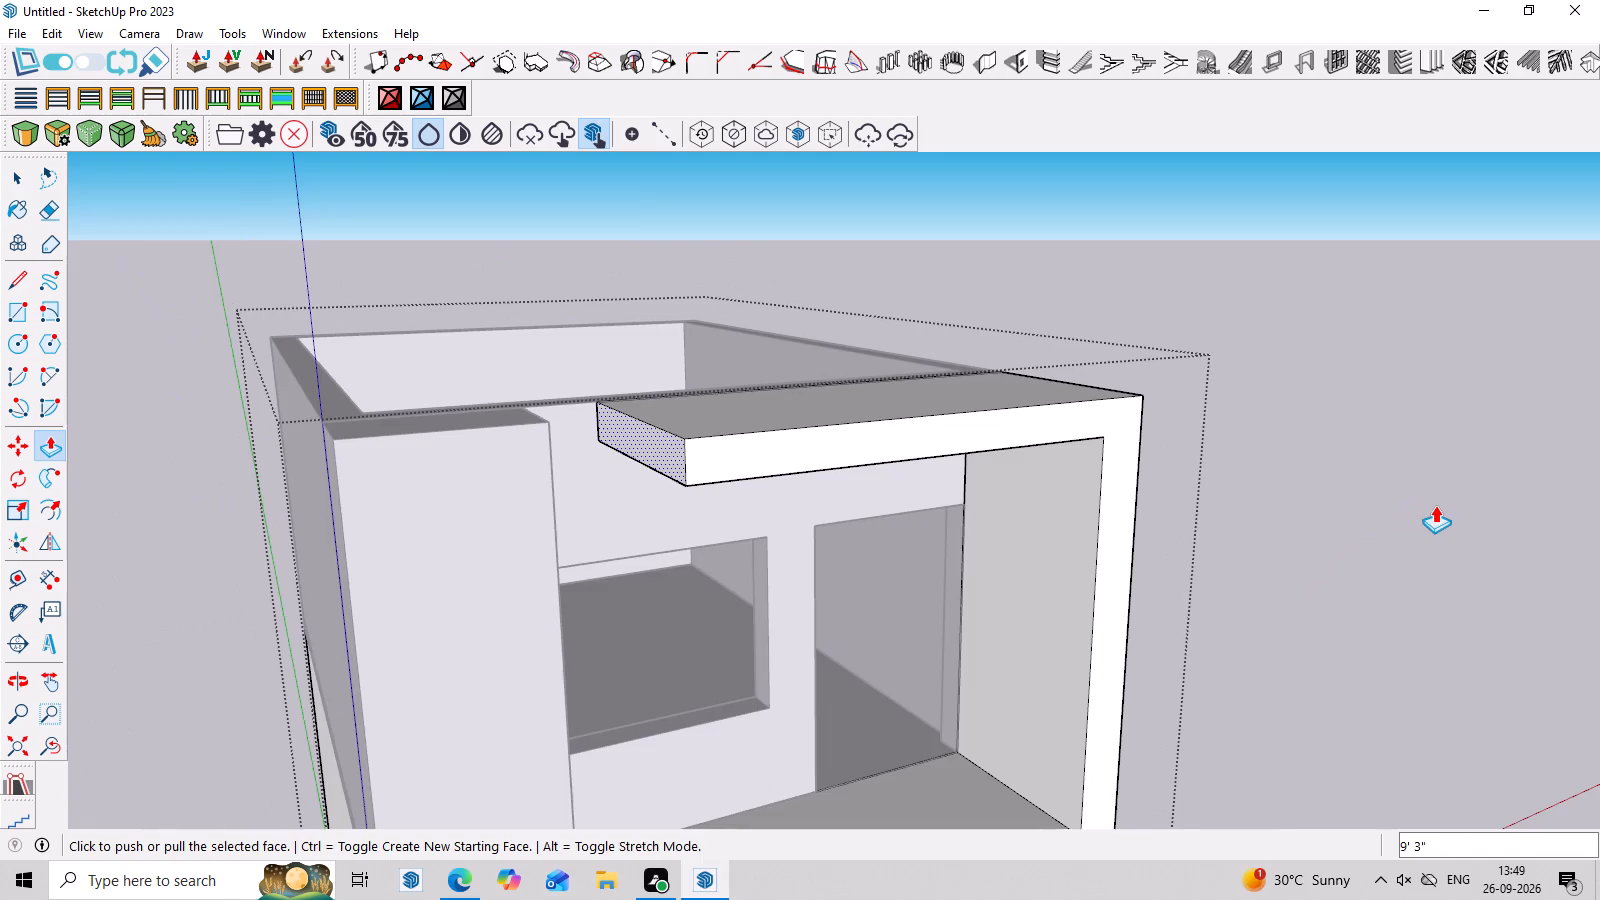
pyautogui.moveTo(1437, 505); pyautogui.dragTo(1446, 554, button='middle')
pyautogui.moveTo(1163, 481); pyautogui.dragTo(1171, 564, button='middle')
pyautogui.press('space')
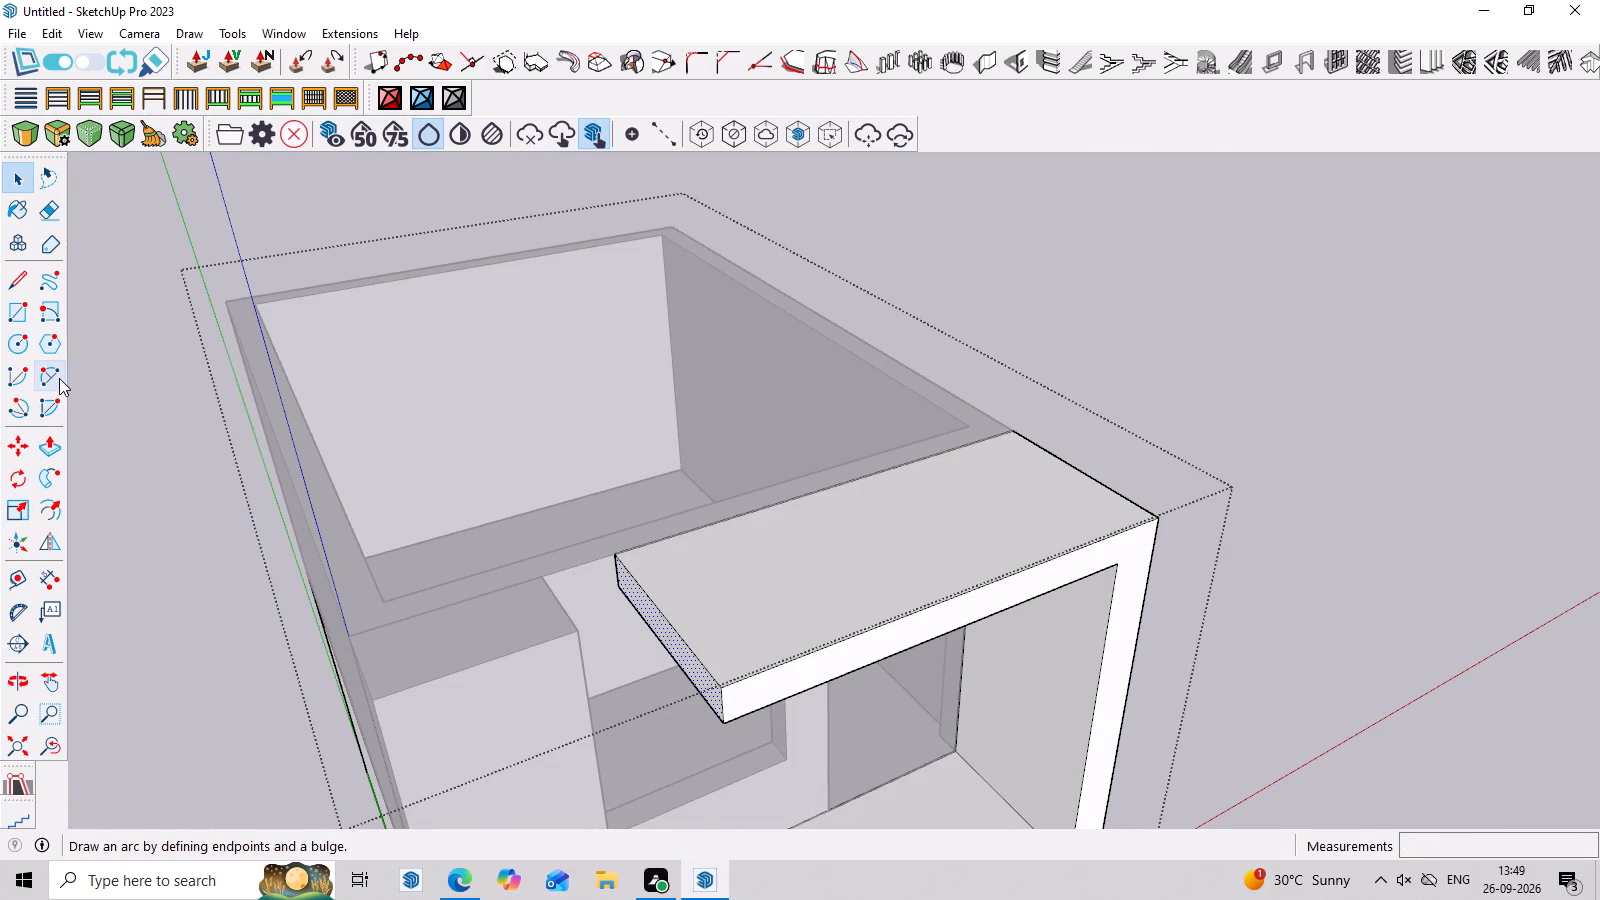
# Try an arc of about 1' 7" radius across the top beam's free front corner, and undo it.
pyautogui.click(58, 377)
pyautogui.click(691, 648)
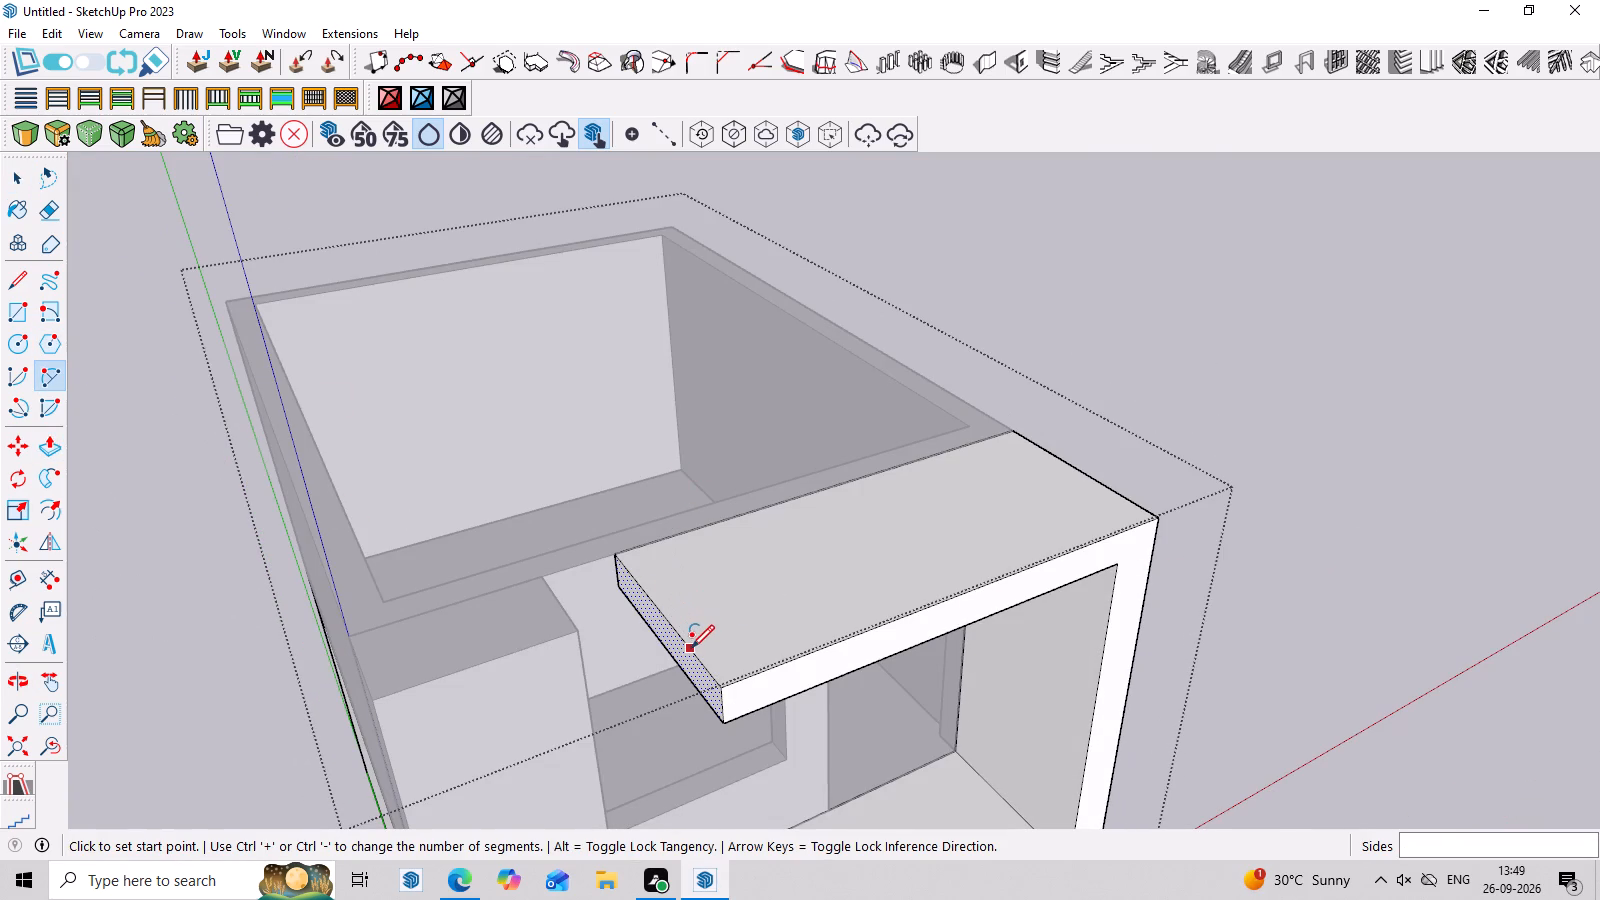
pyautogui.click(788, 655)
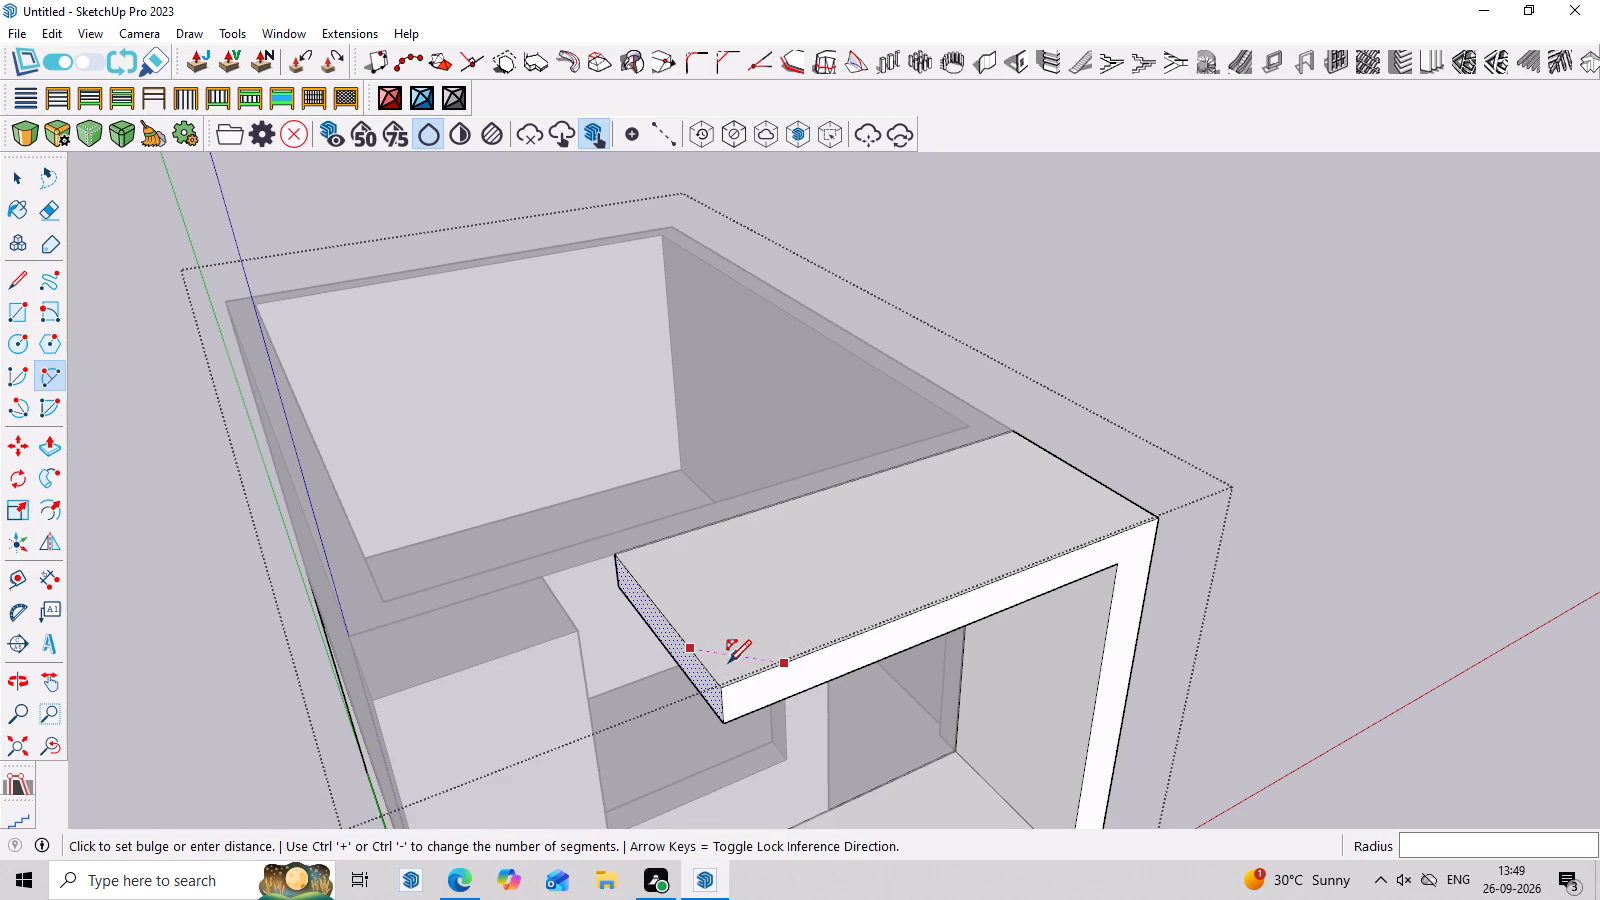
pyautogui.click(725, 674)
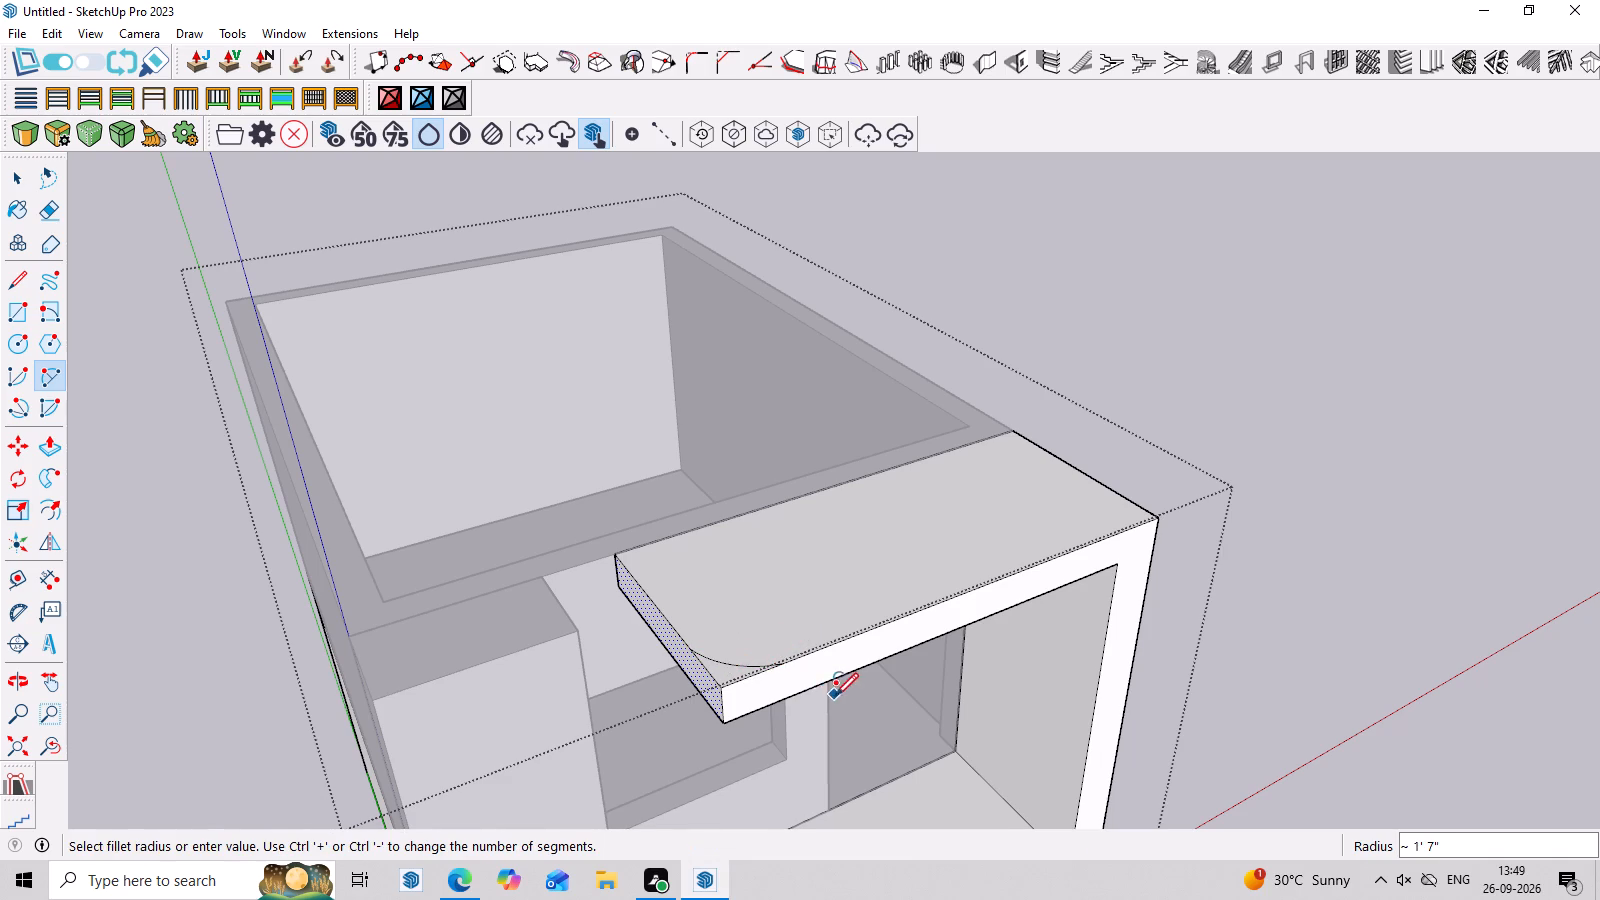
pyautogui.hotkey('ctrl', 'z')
# Draw an arc of about 1' 6" radius on the beam's top, rounding off its free front corner.
pyautogui.click(686, 638)
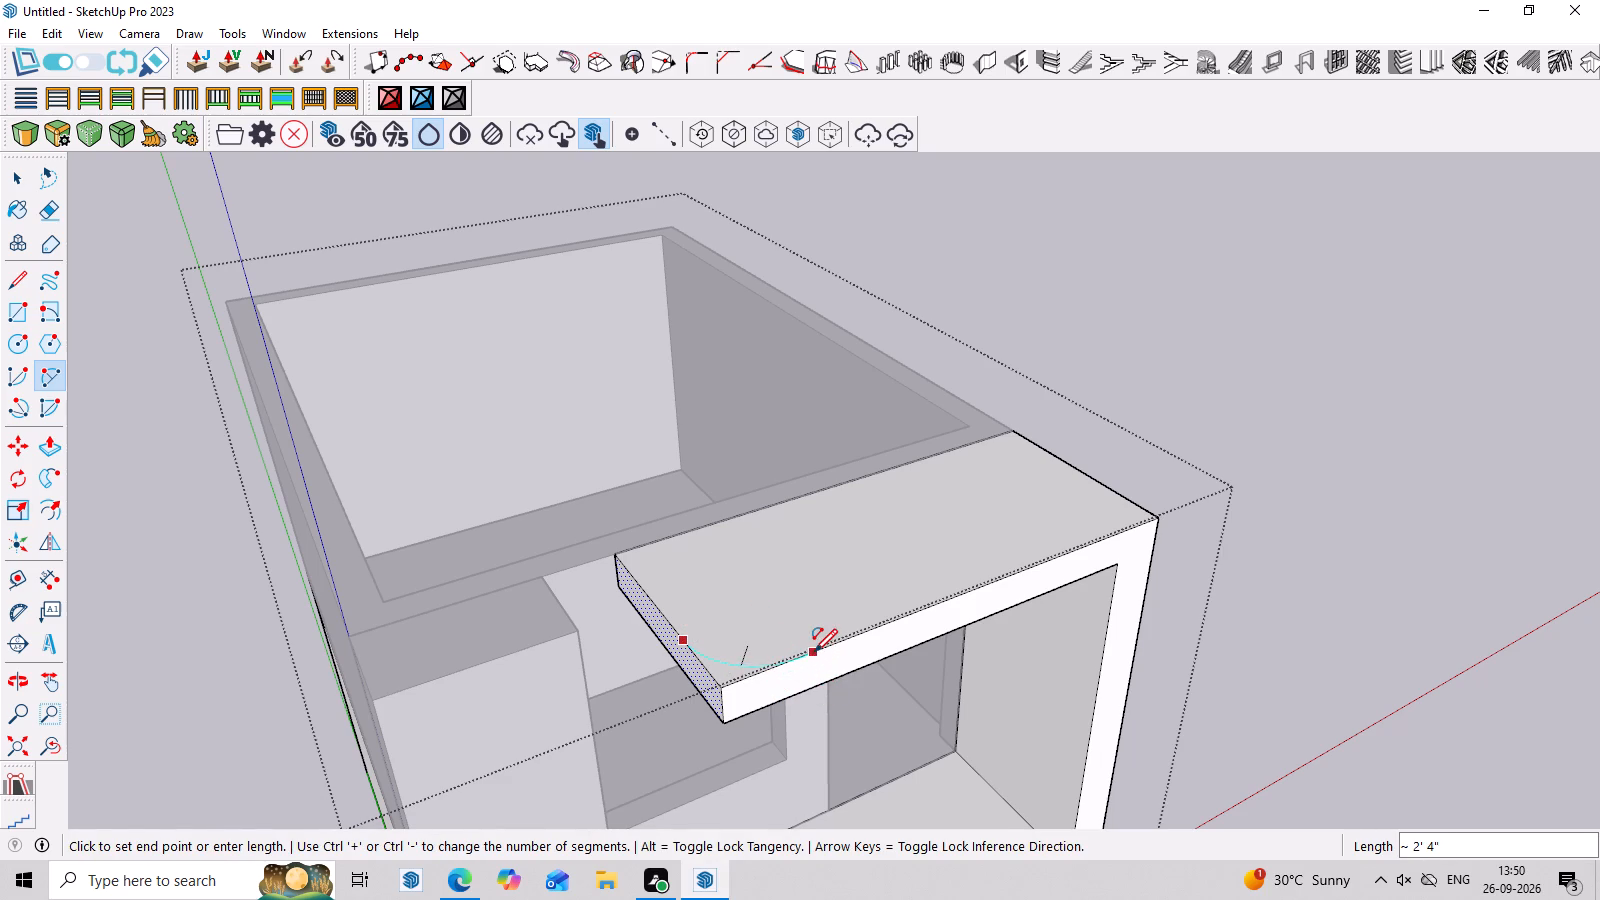
pyautogui.click(791, 656)
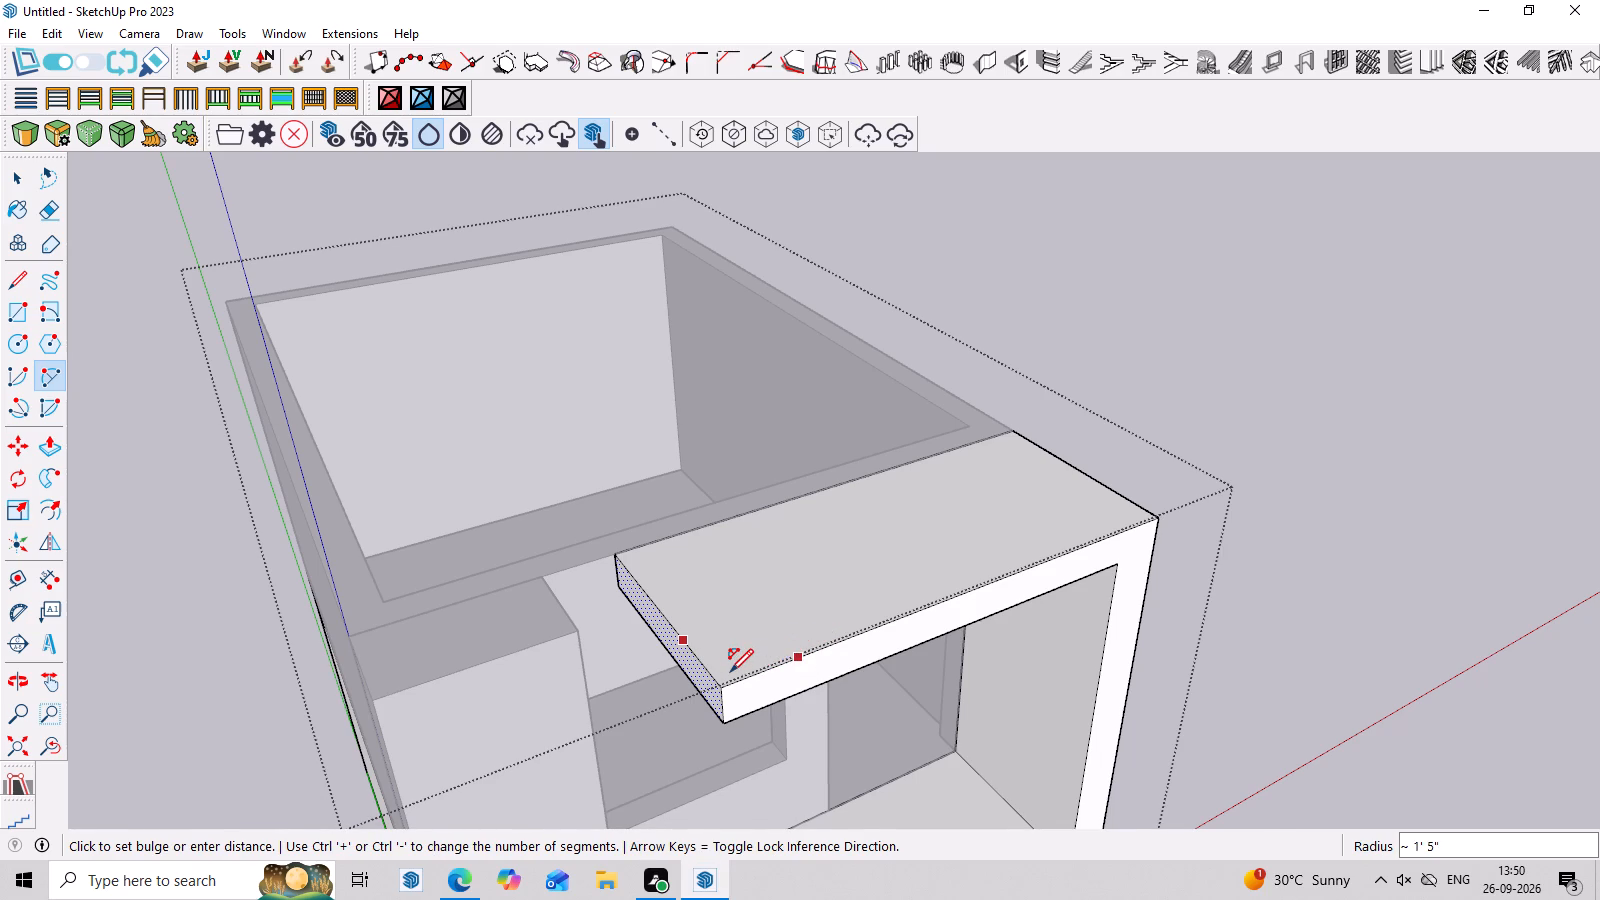
pyautogui.scroll(2, 732, 670)
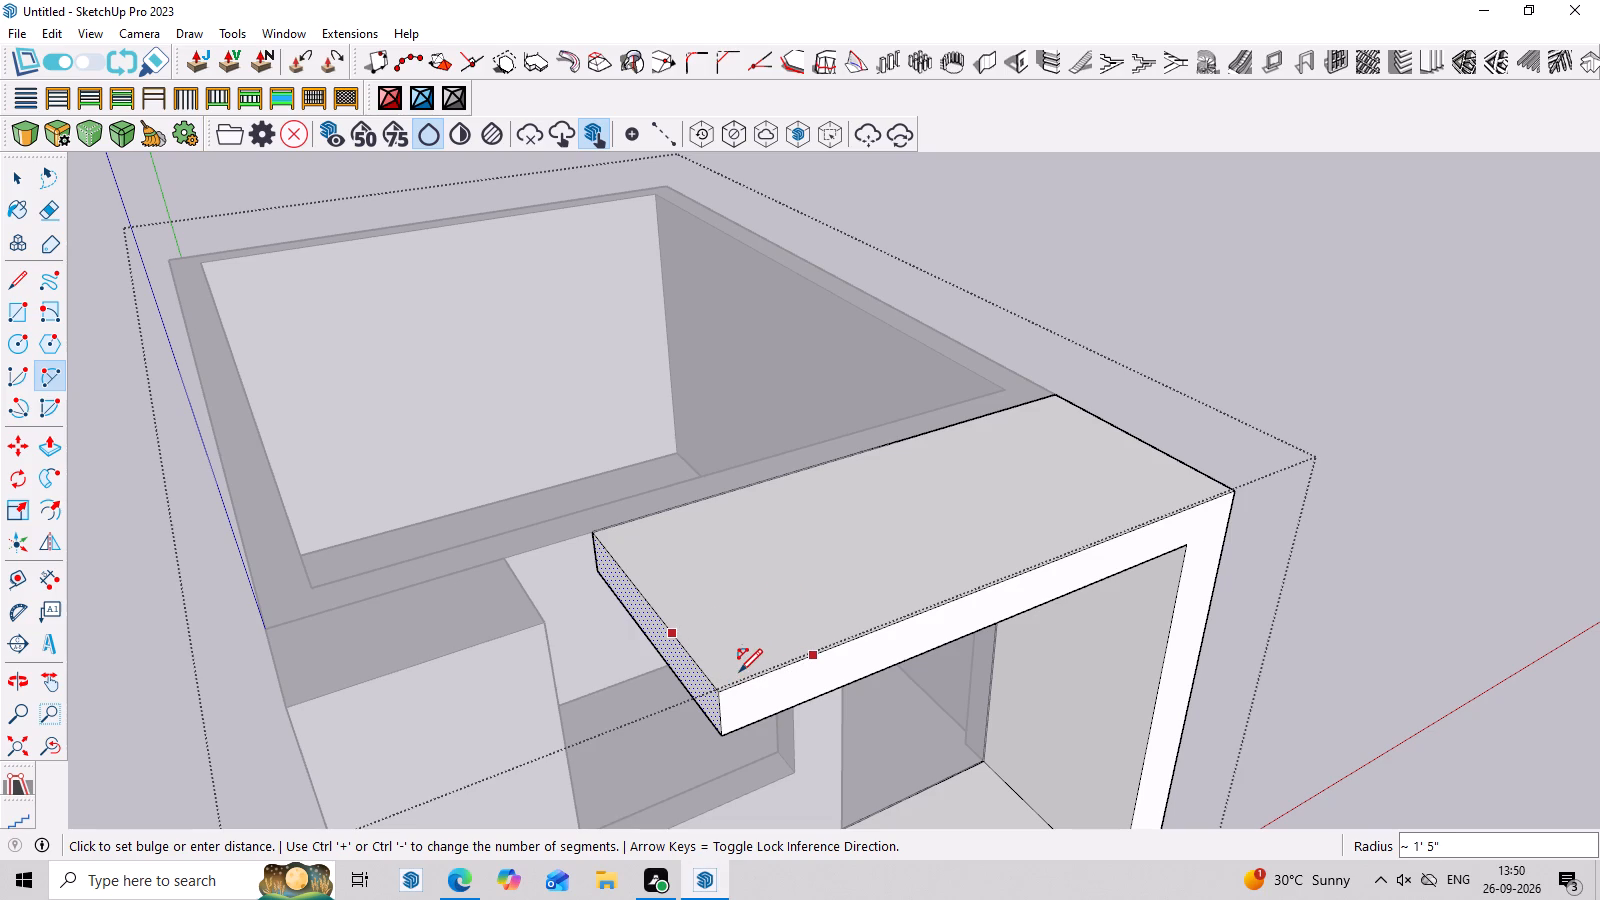
pyautogui.click(731, 663)
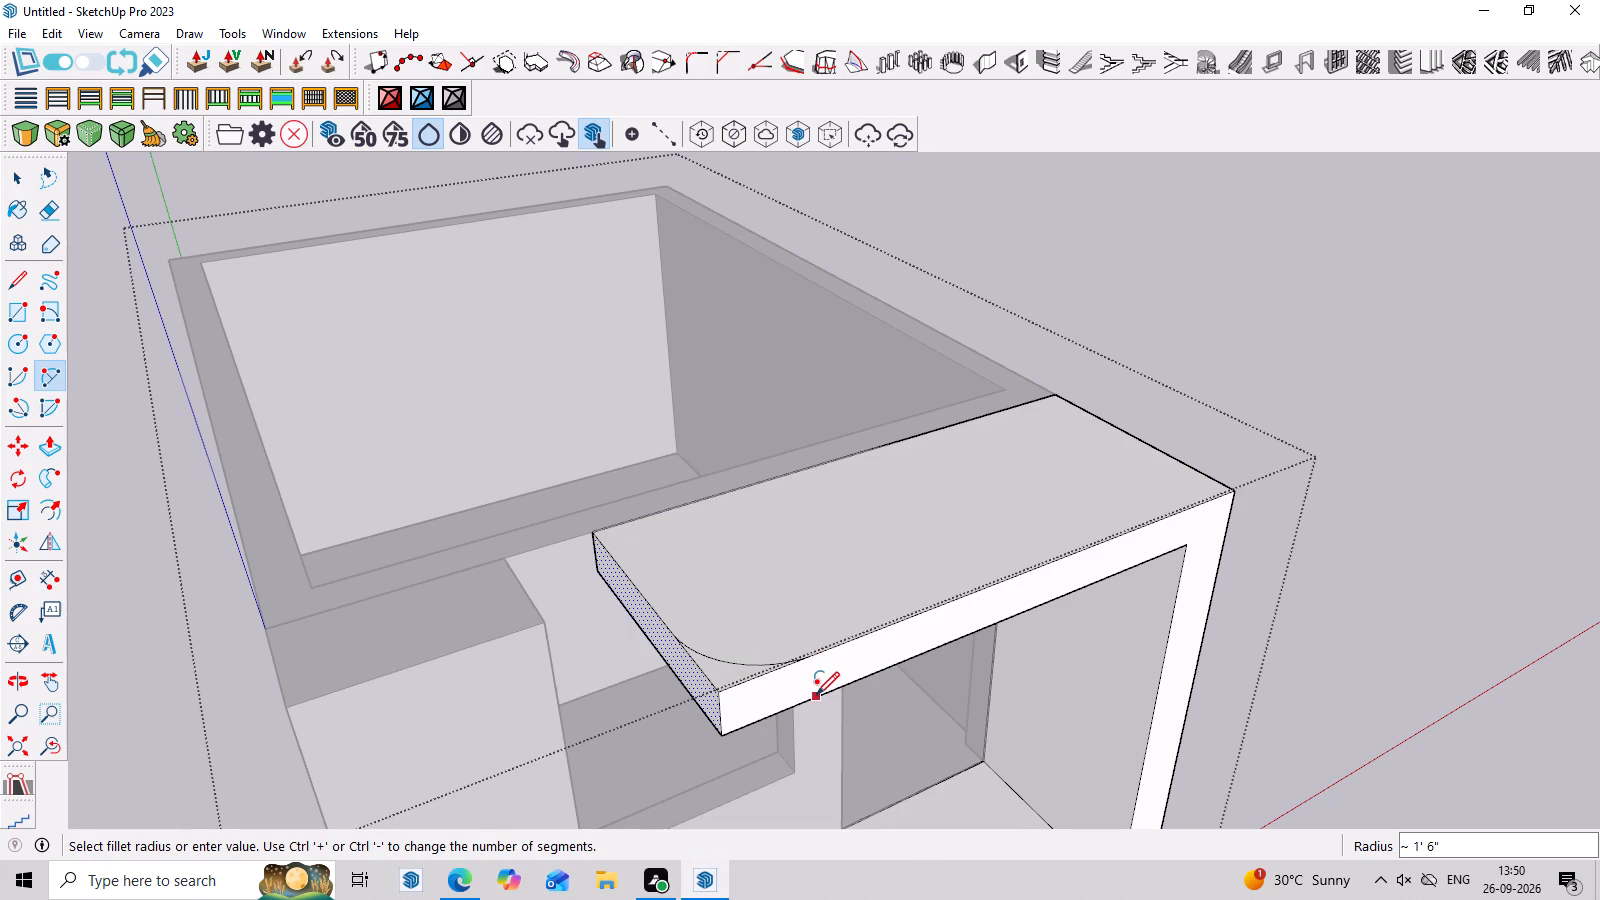
# Push the corner piece outside the arc down about 10" through the beam, leaving a rounded end.
pyautogui.press('p')
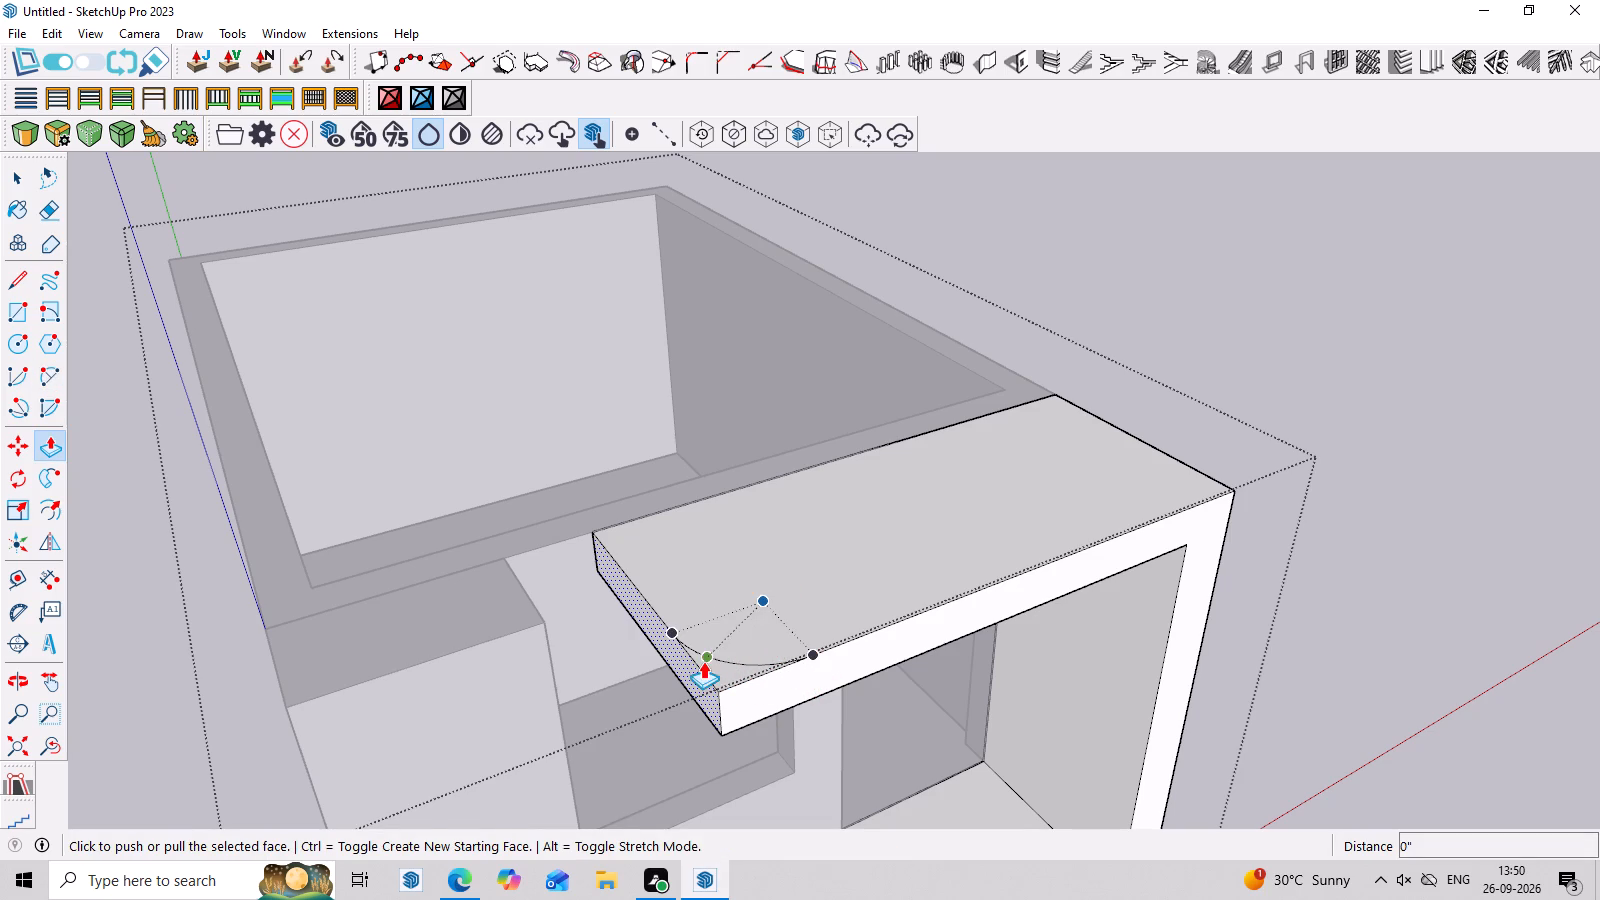
pyautogui.press('space')
pyautogui.click(716, 667)
pyautogui.press('p')
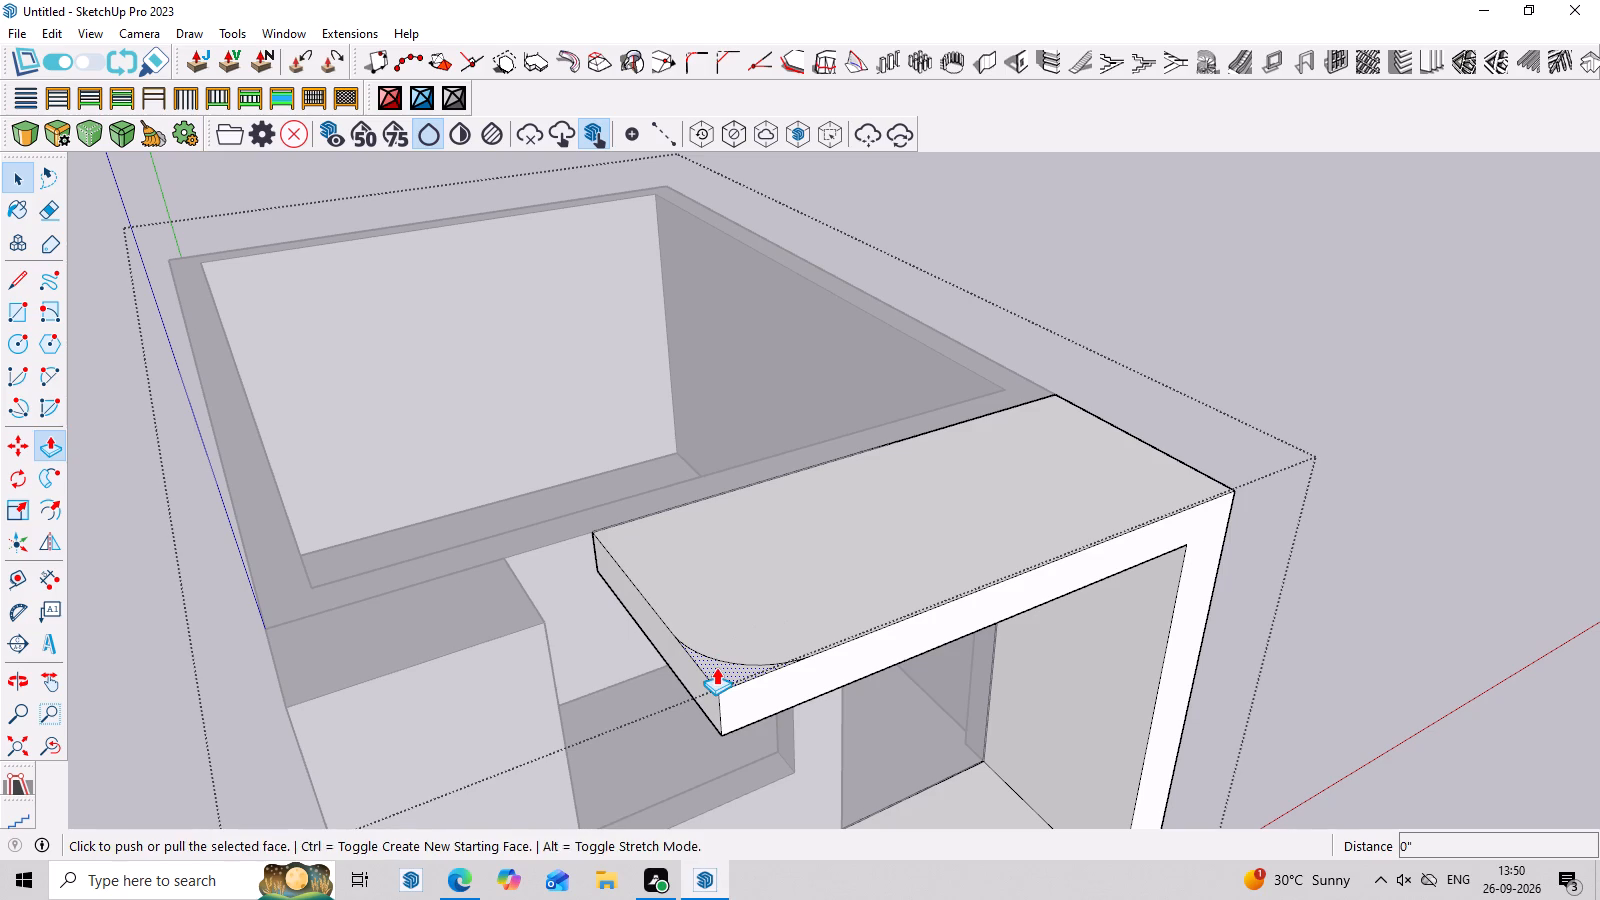
pyautogui.click(716, 667)
pyautogui.click(724, 729)
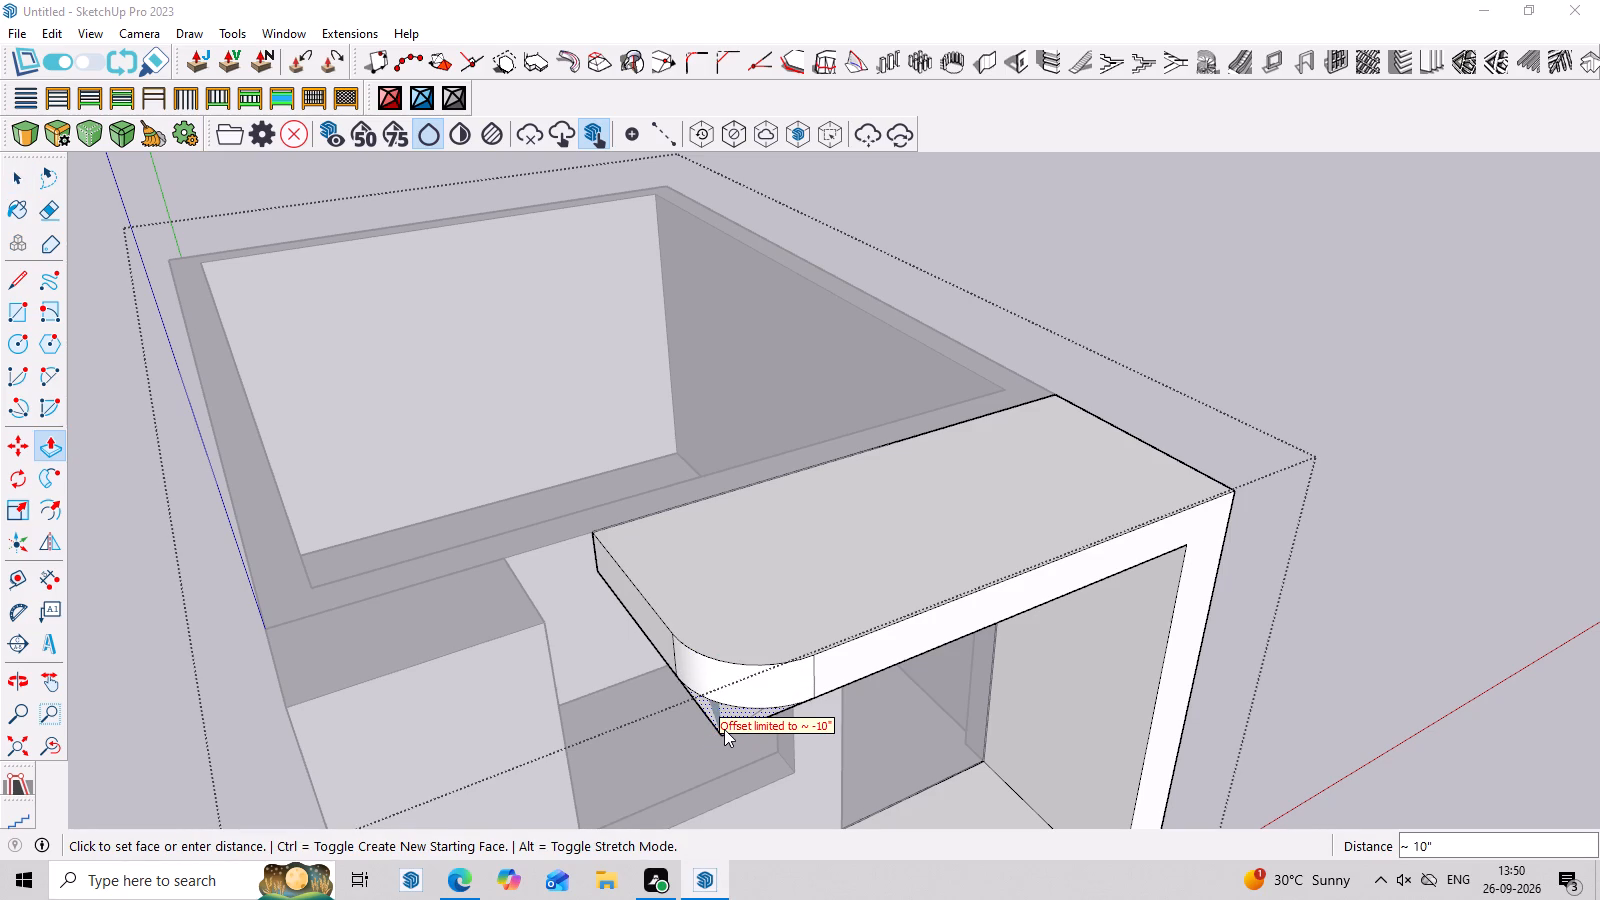
pyautogui.click(707, 734)
# Examine the top beam, its rounded end and the side wall from the front and from below.
pyautogui.moveTo(856, 743); pyautogui.dragTo(758, 585, button='middle')
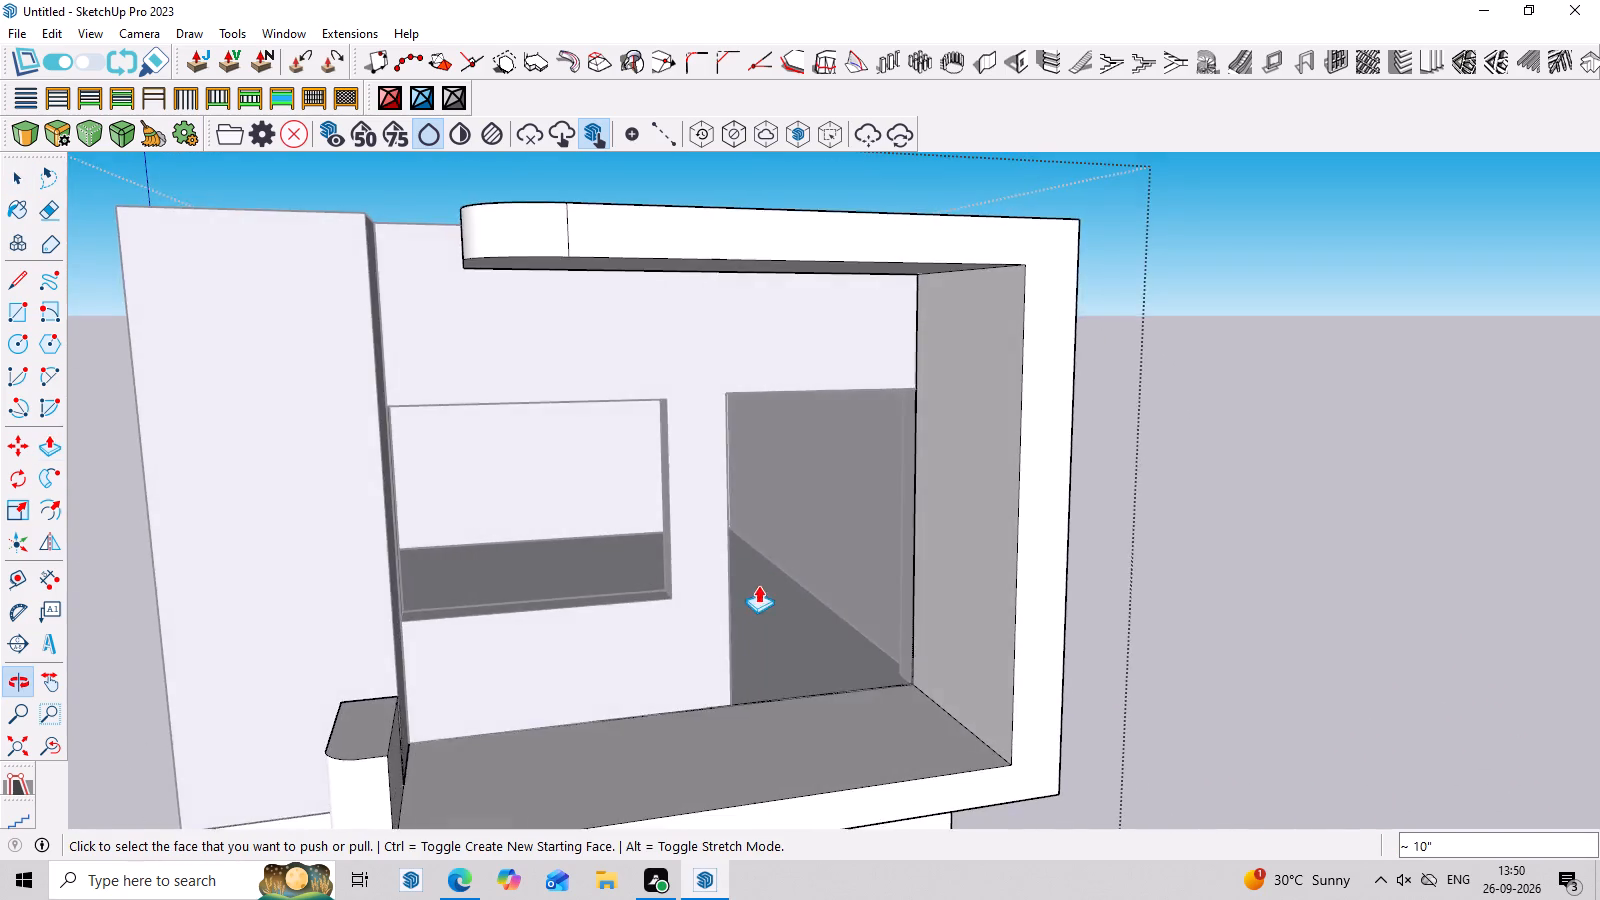
pyautogui.scroll(-7, 753, 601)
pyautogui.moveTo(1008, 647); pyautogui.dragTo(893, 621, button='middle')
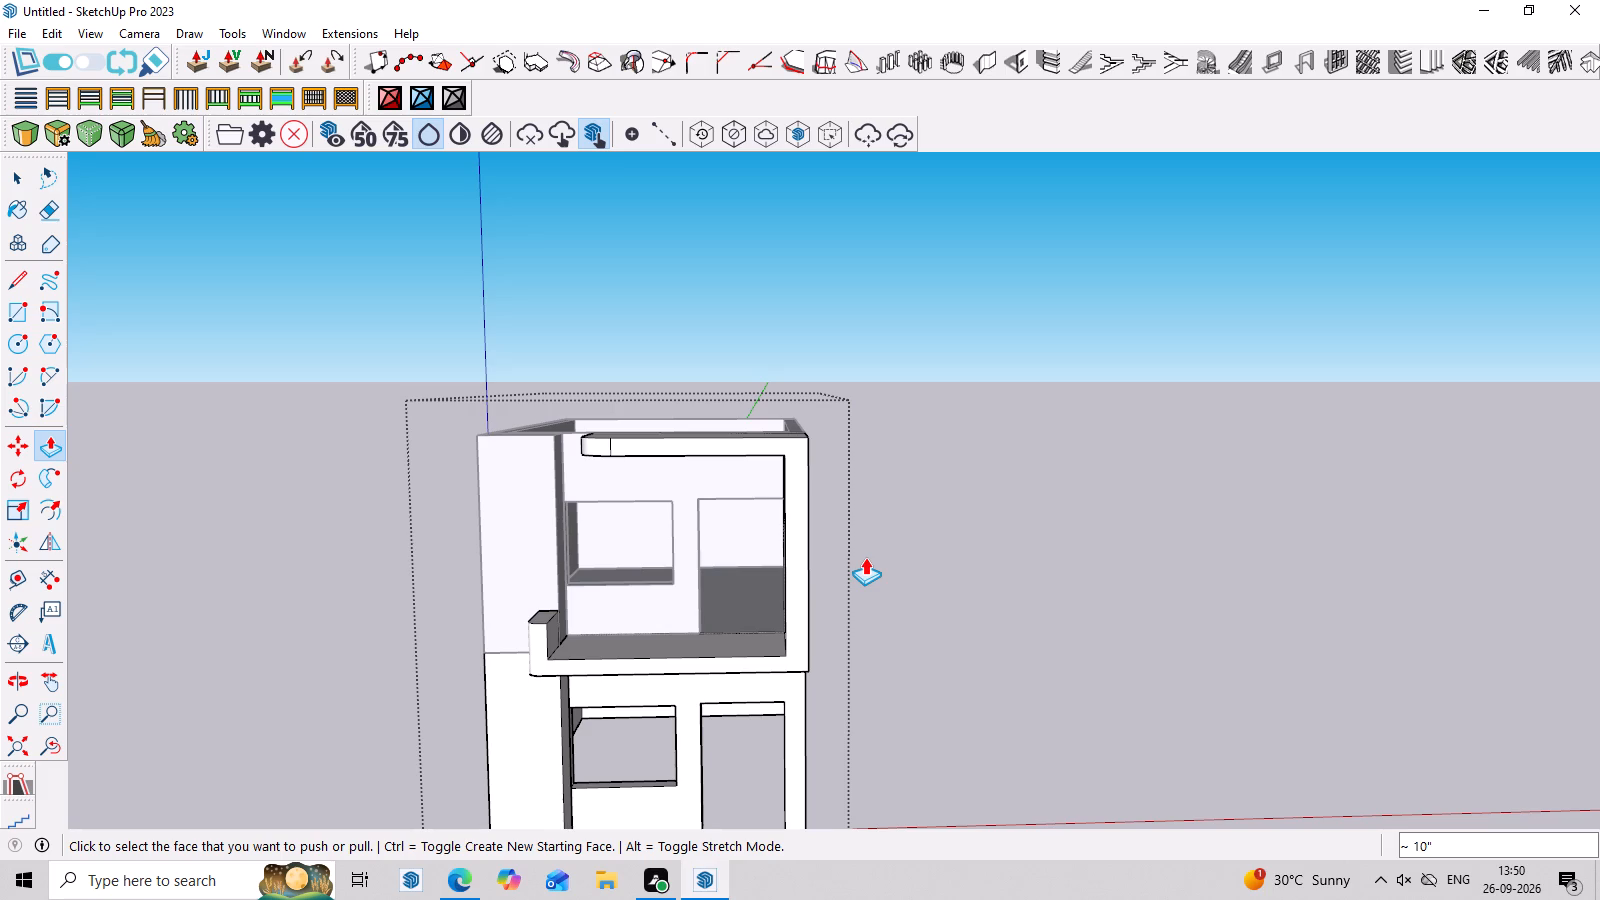
pyautogui.moveTo(872, 481); pyautogui.dragTo(866, 526, button='middle')
pyautogui.scroll(3, 852, 549)
pyautogui.moveTo(854, 560); pyautogui.dragTo(874, 500, button='middle')
pyautogui.scroll(3, 876, 461)
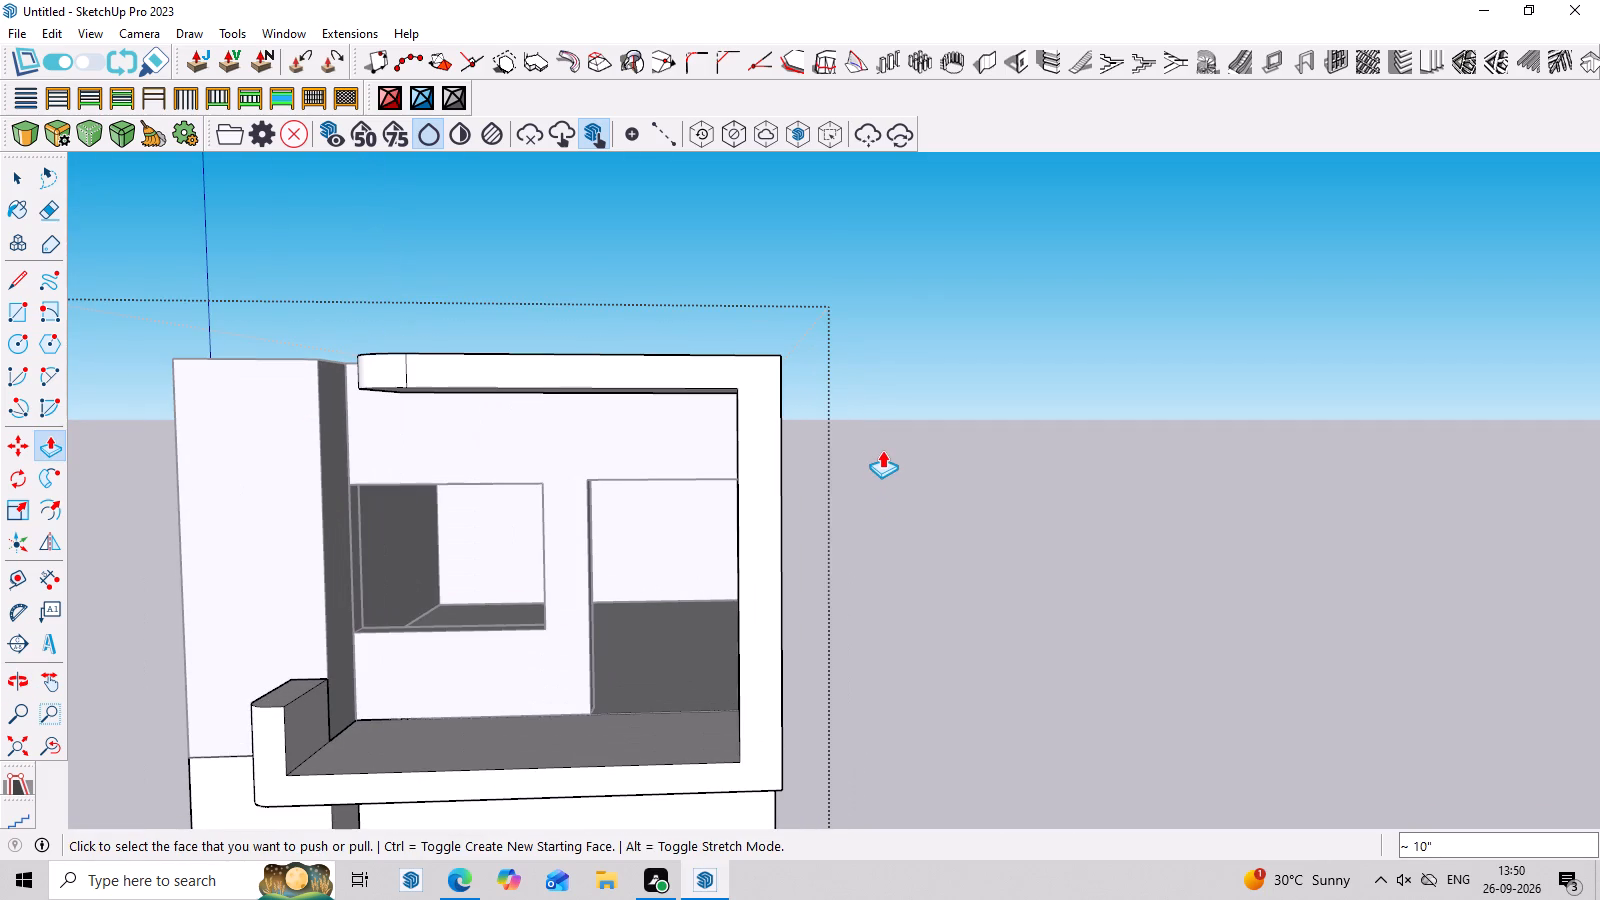
pyautogui.scroll(2, 559, 291)
pyautogui.press('Escape')
pyautogui.moveTo(836, 528); pyautogui.dragTo(957, 437, button='middle')
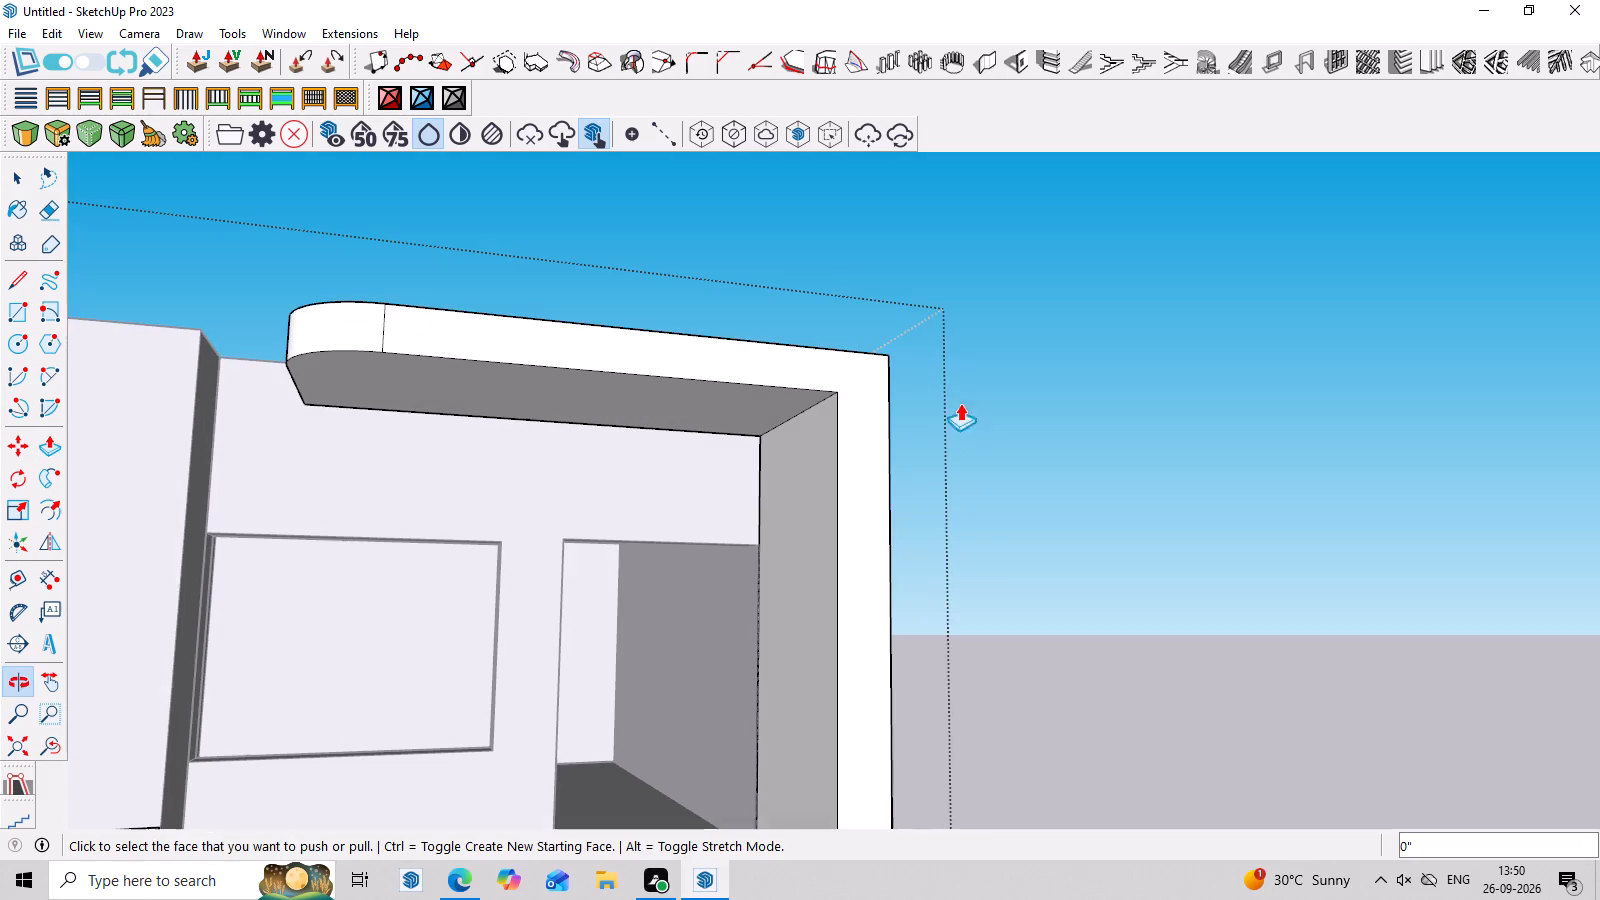
pyautogui.press('space')
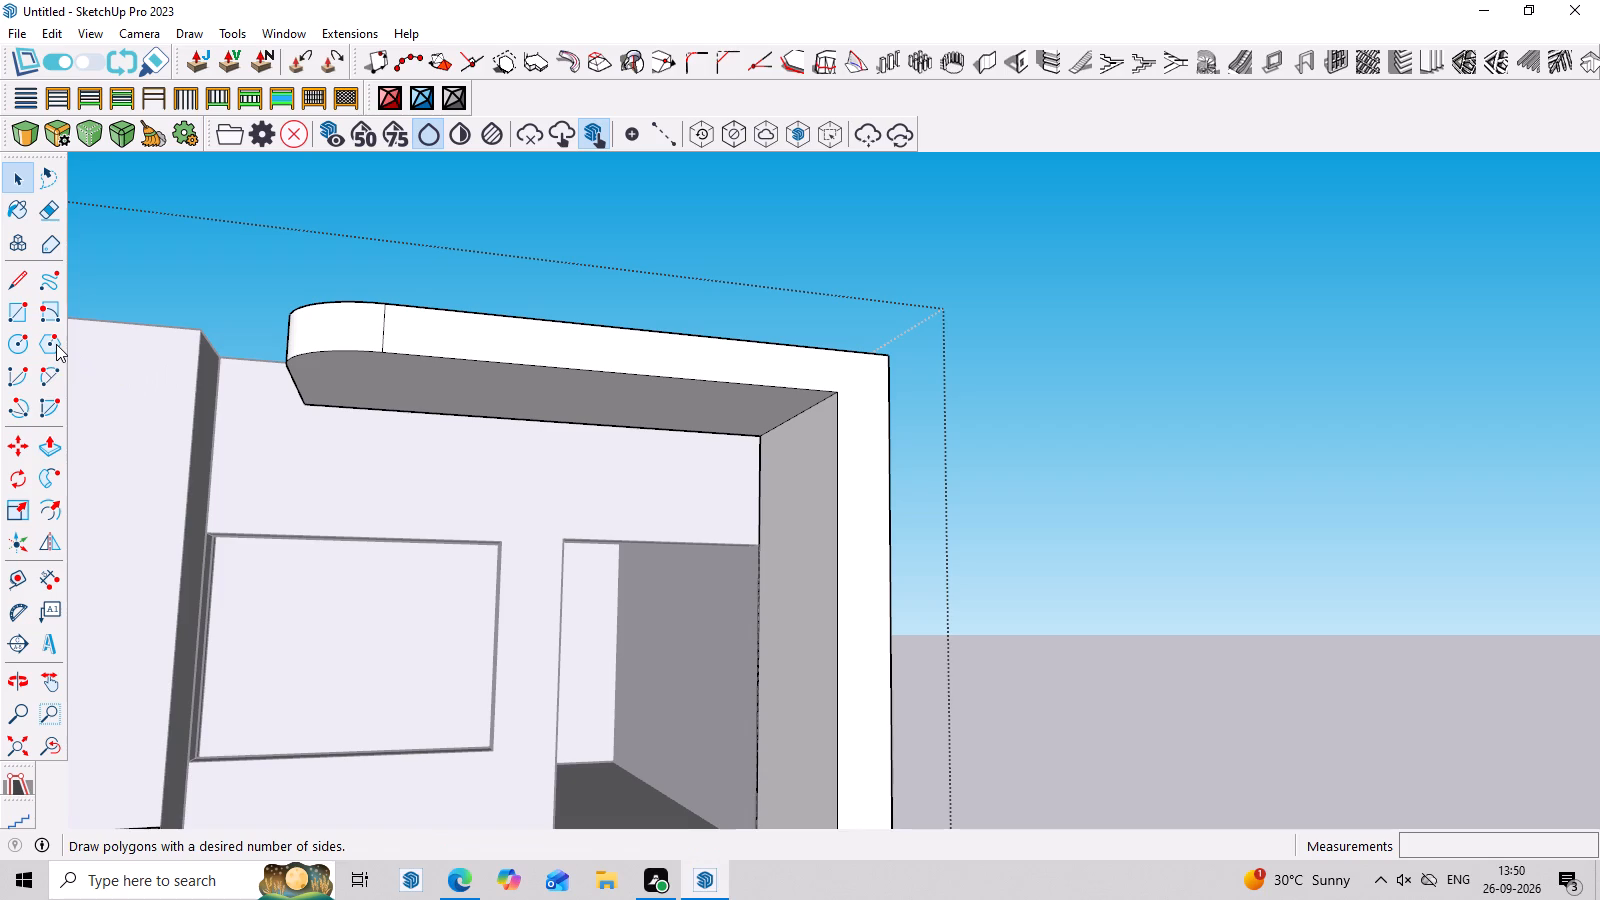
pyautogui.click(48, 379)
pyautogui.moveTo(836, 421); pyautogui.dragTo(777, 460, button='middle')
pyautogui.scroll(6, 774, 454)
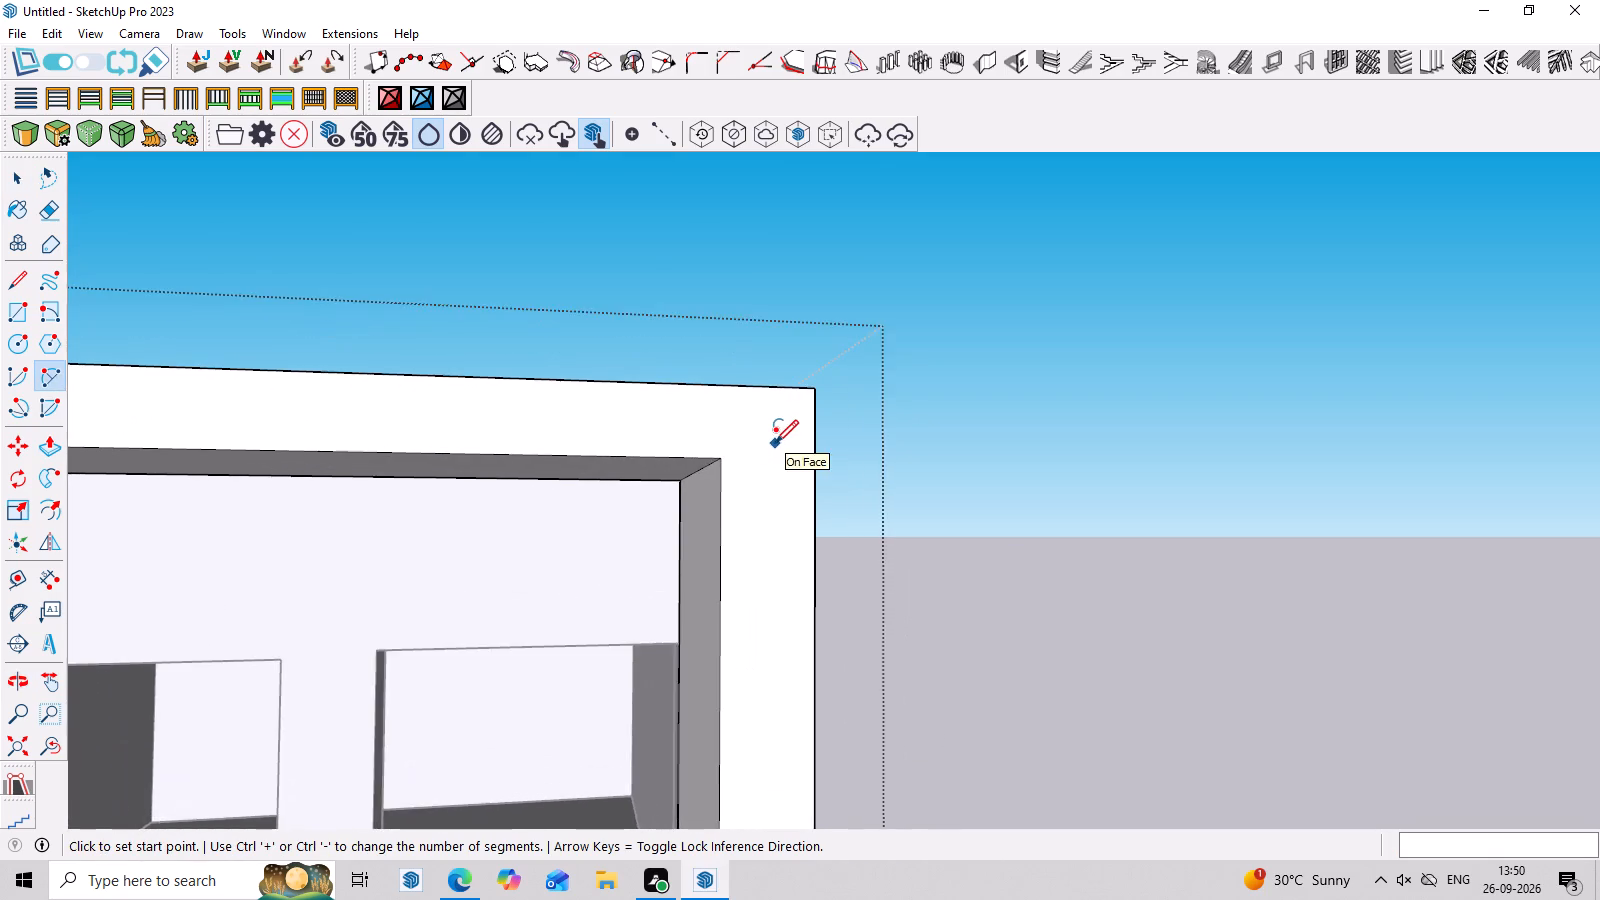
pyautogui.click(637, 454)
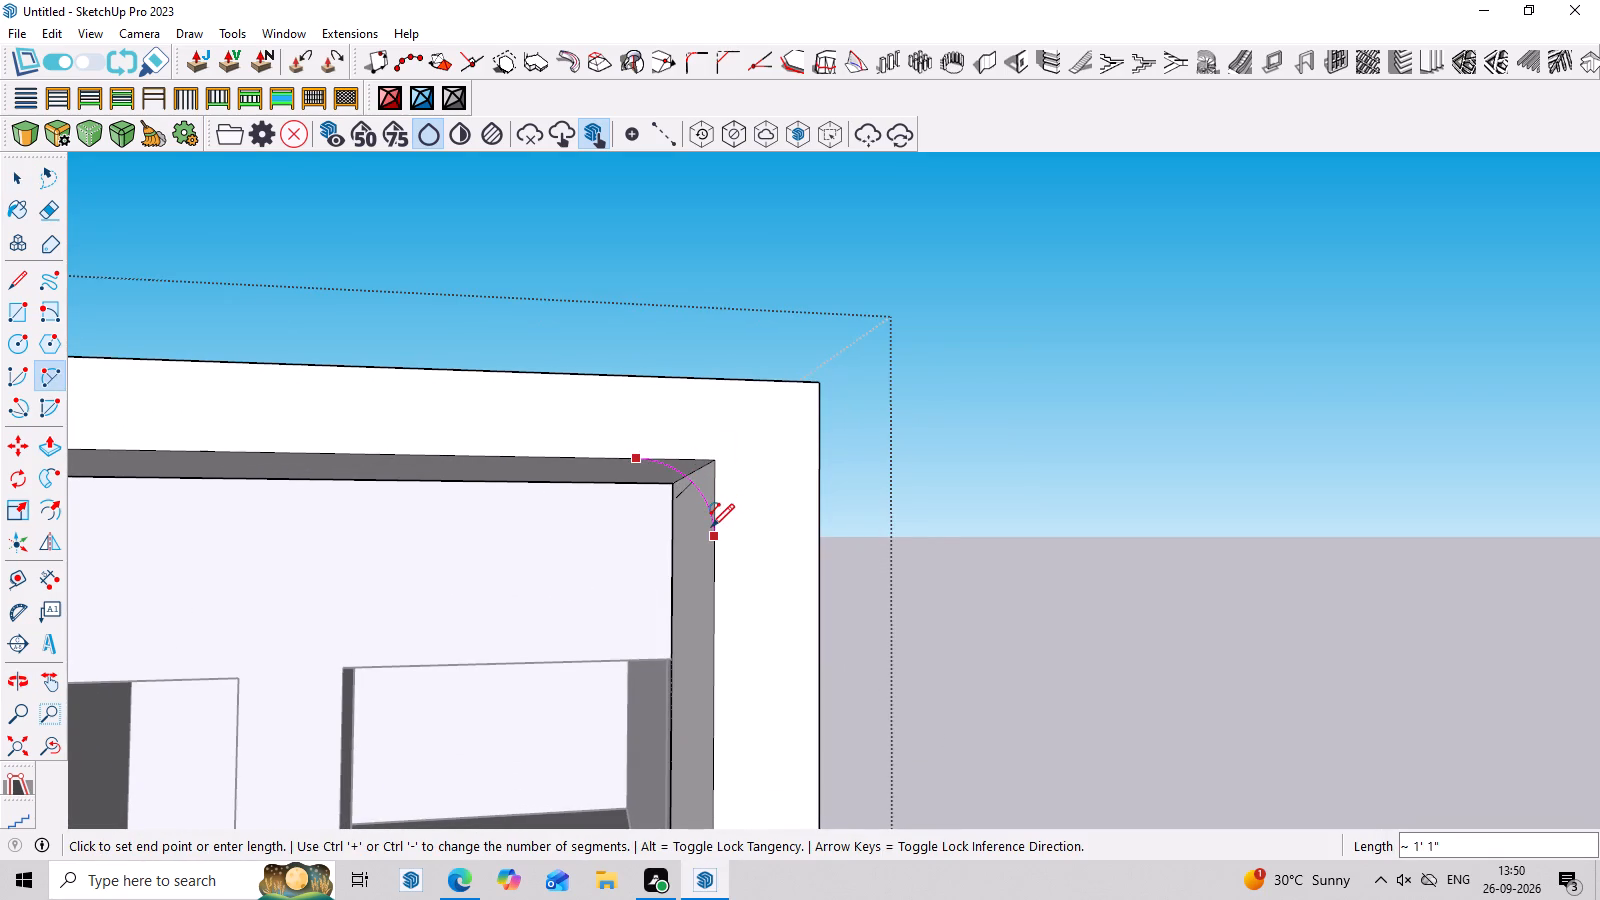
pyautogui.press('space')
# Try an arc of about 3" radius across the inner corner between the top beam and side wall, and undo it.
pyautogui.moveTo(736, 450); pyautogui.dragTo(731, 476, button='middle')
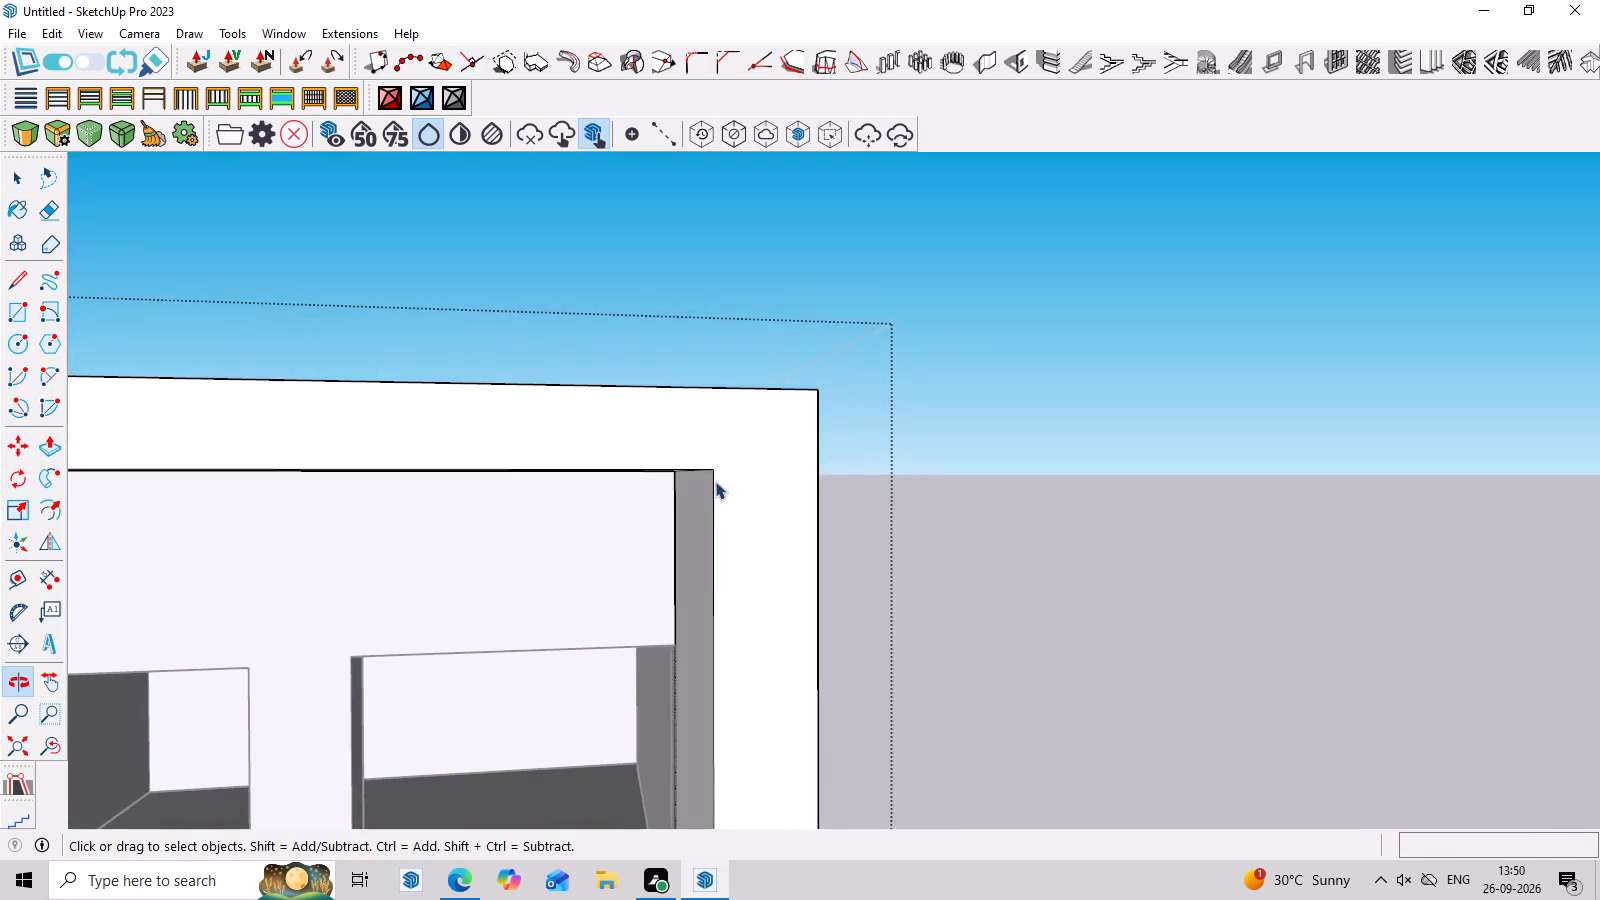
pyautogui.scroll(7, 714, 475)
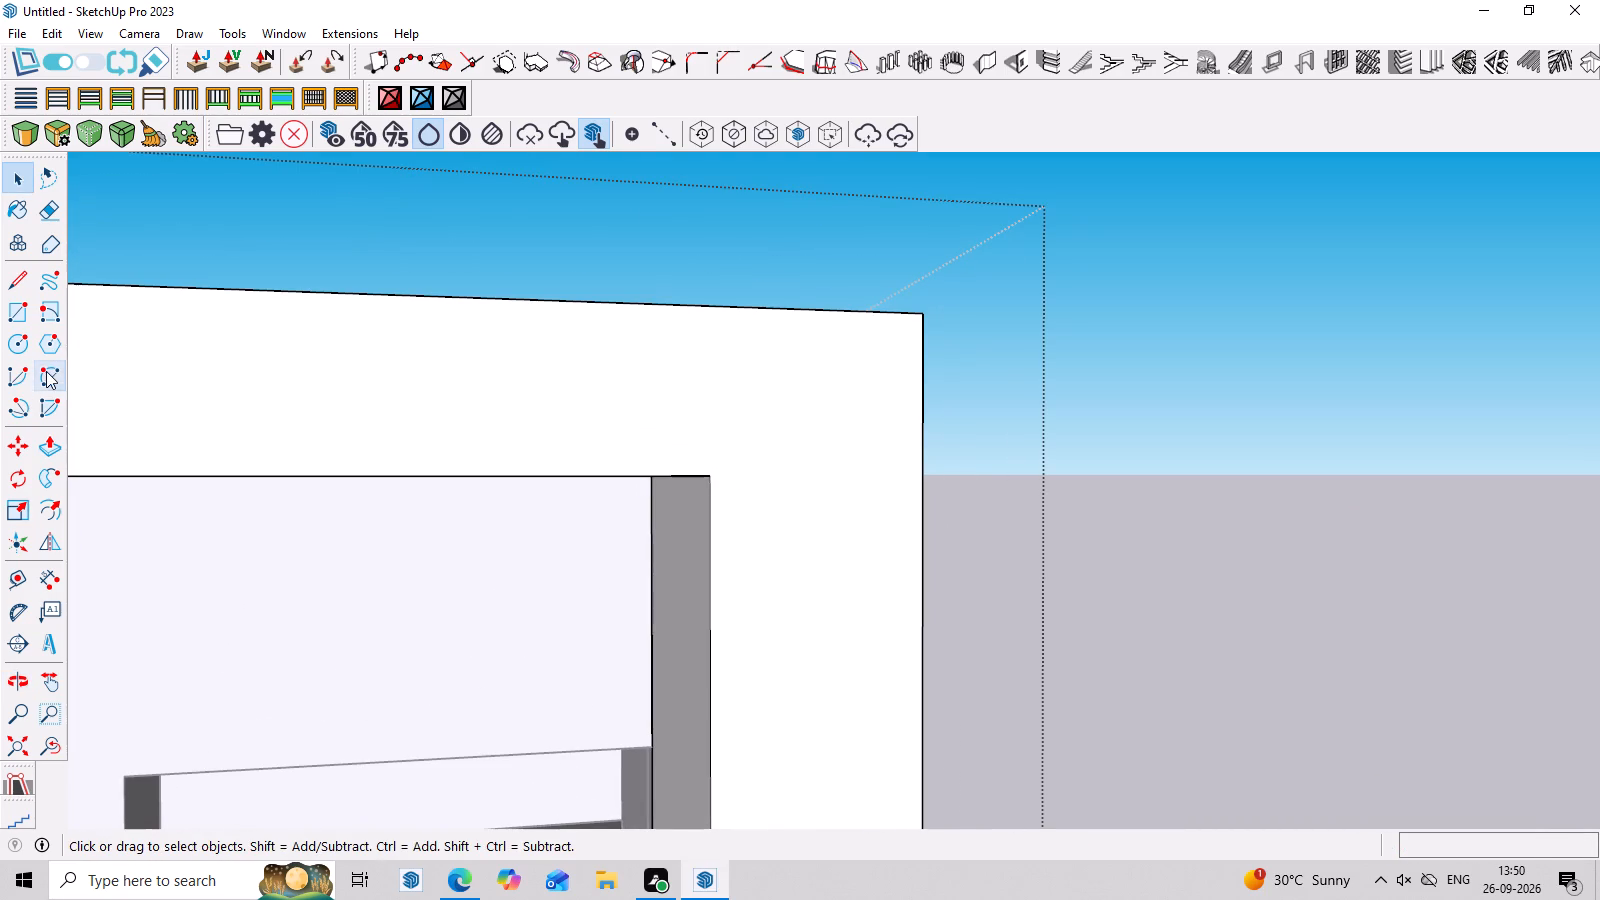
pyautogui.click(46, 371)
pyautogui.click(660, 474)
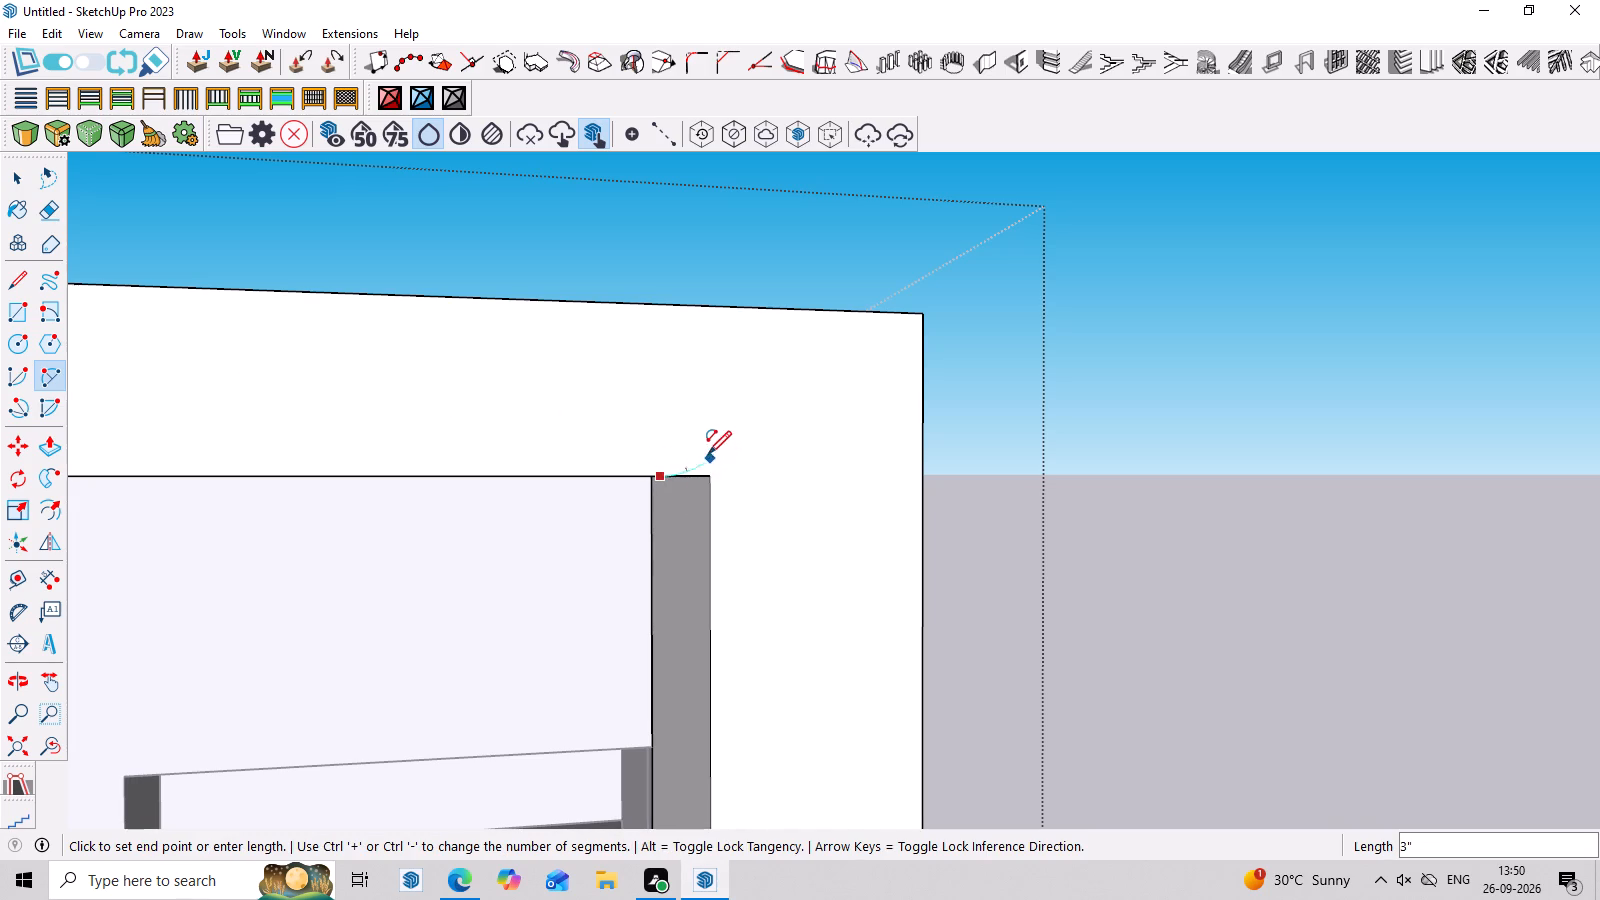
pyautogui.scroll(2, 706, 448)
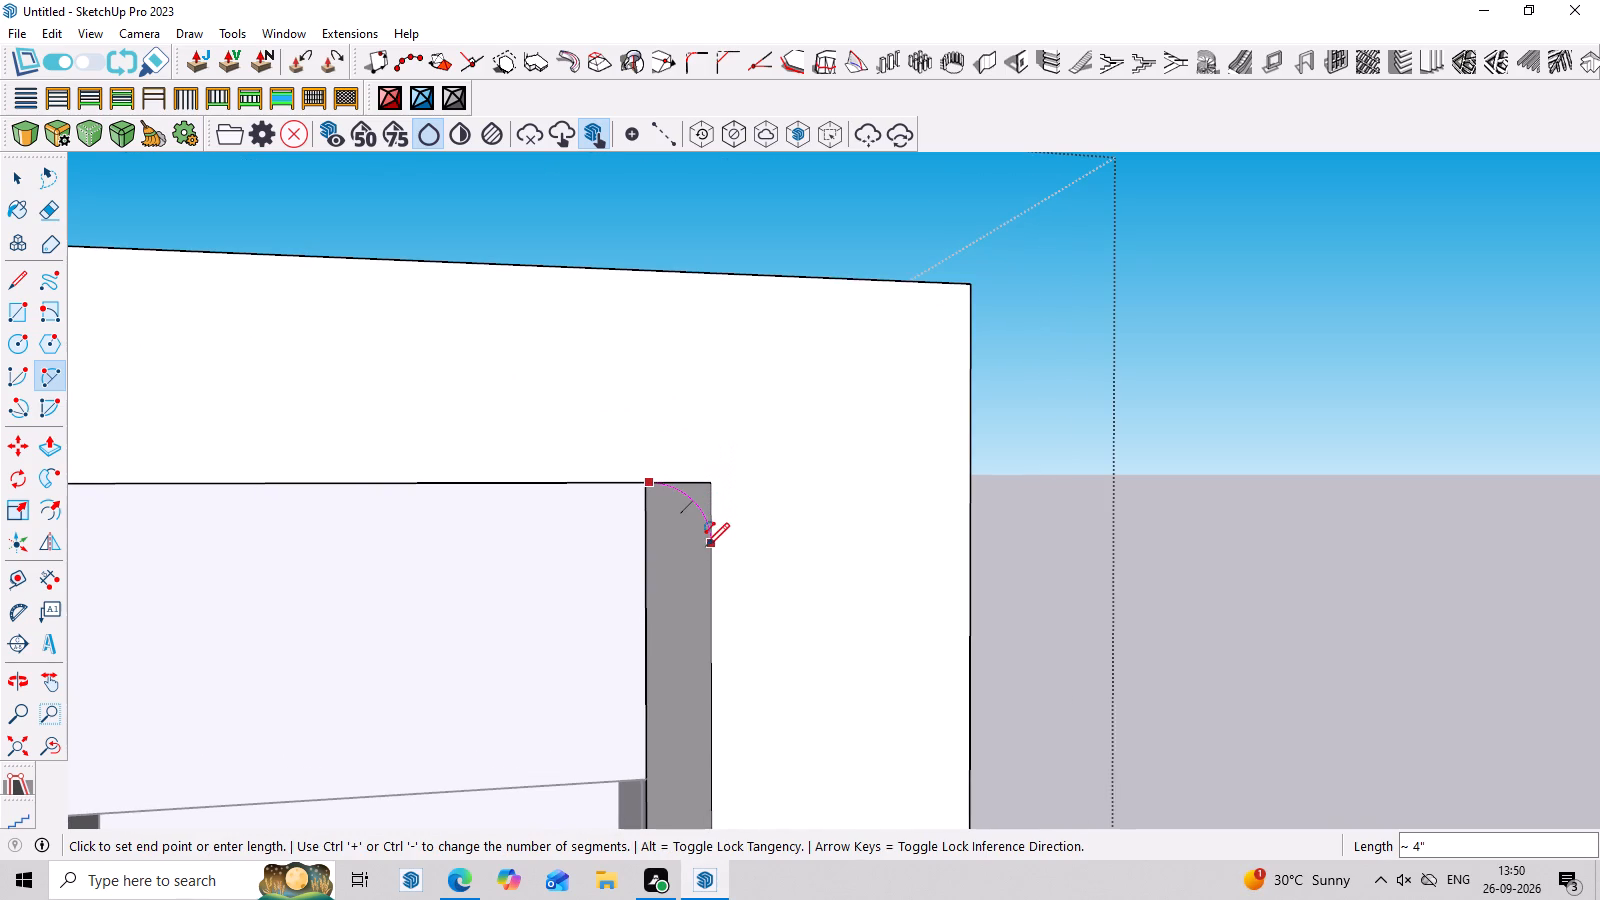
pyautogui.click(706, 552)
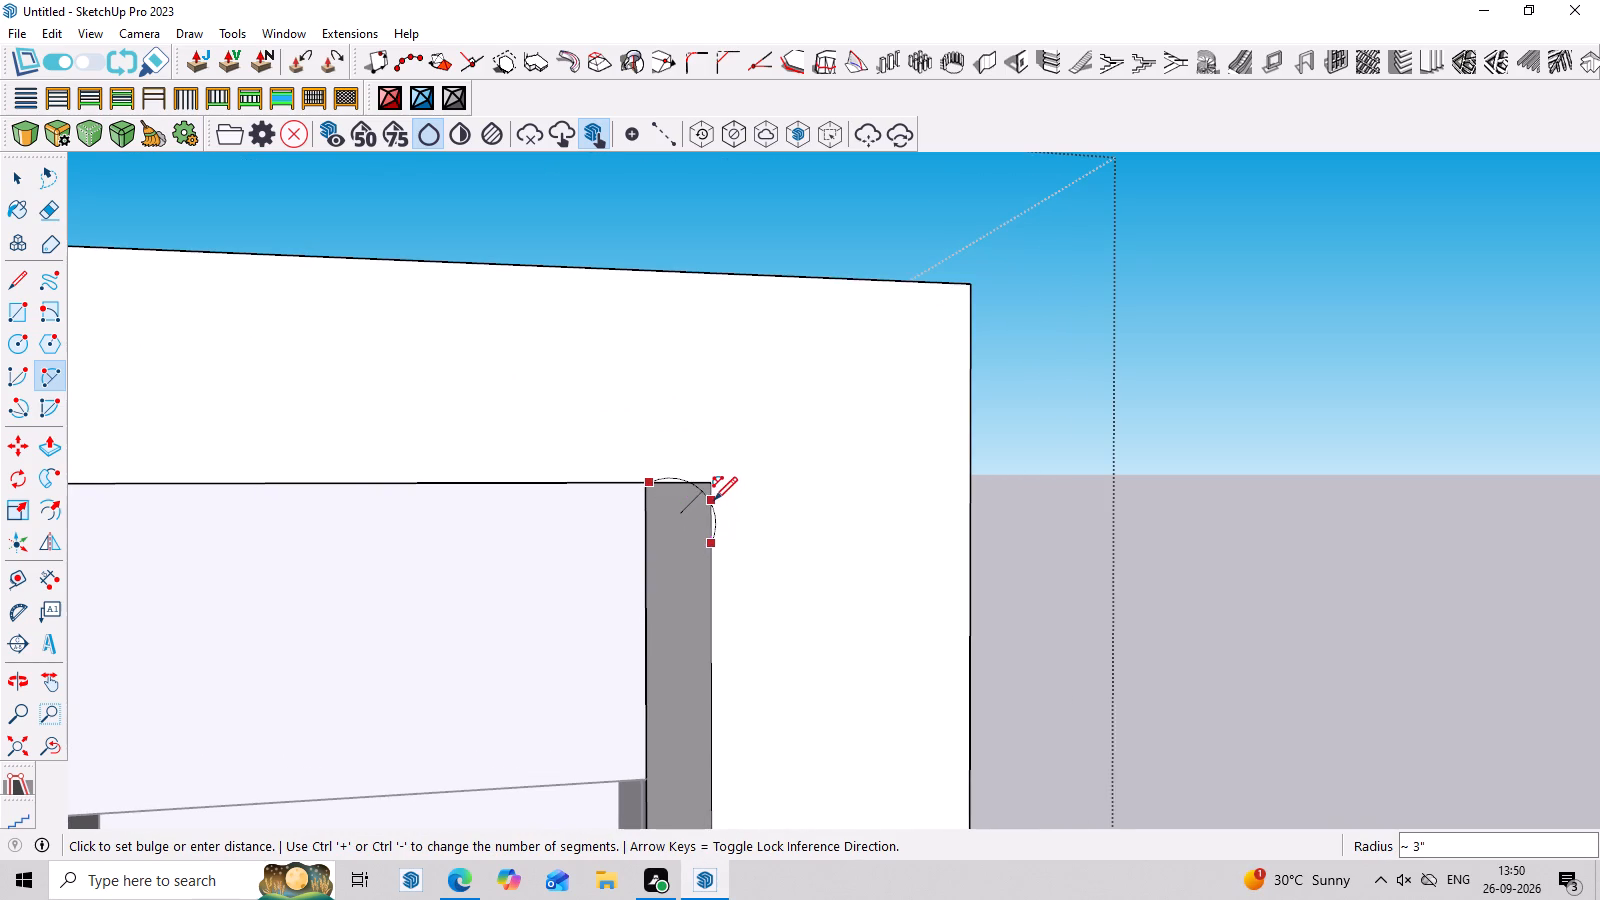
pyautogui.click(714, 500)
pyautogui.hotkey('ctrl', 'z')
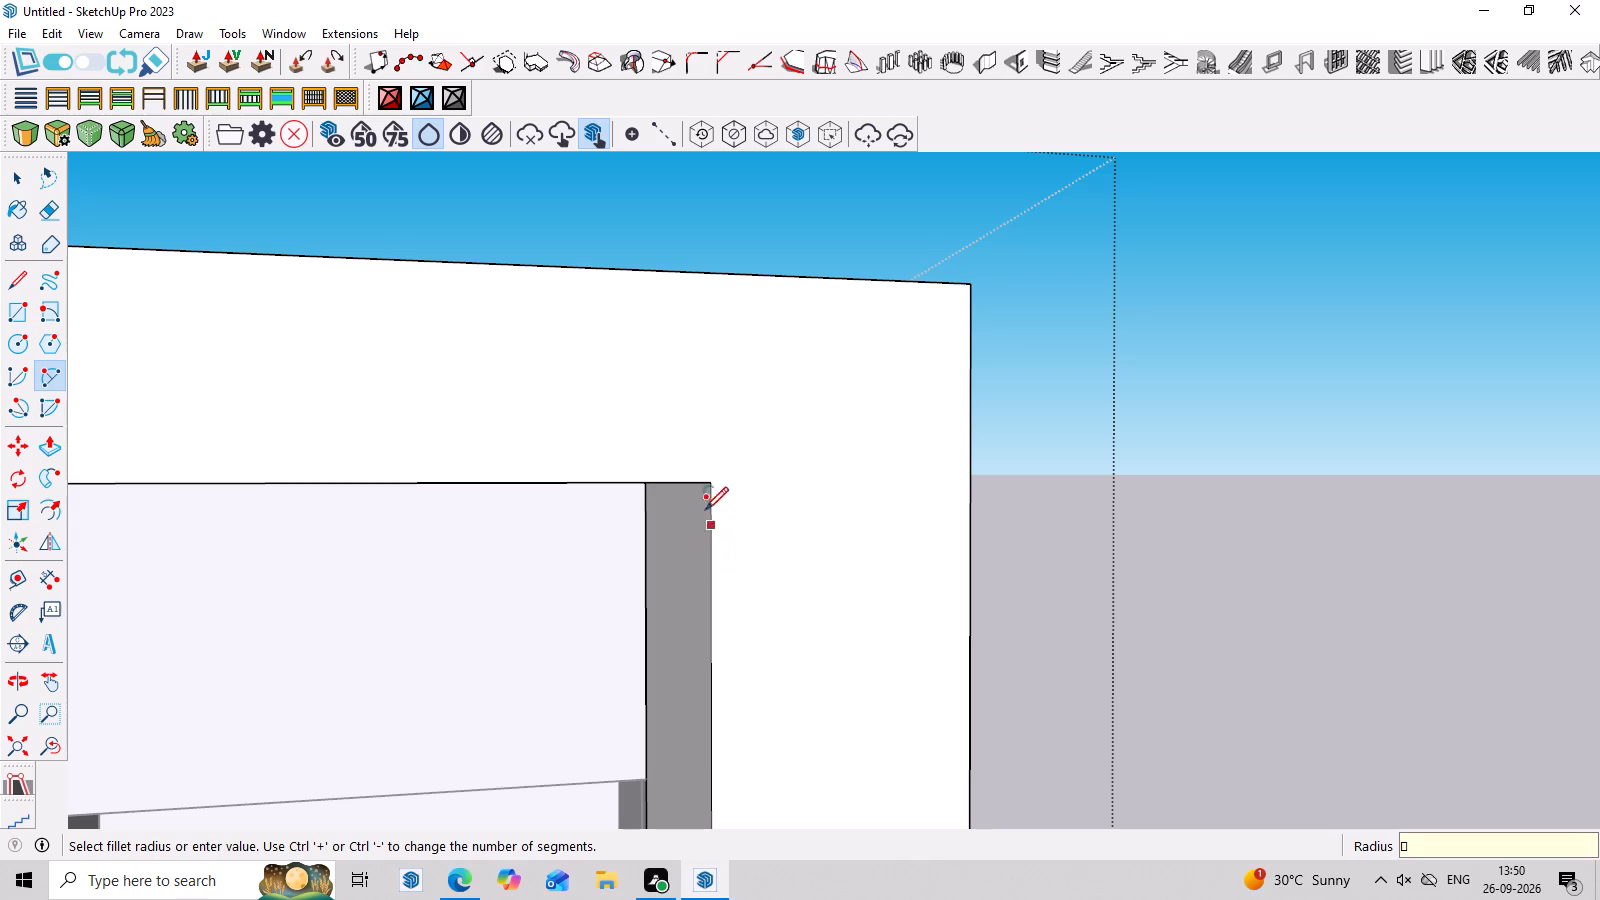
# Draw a small arc spanning about 3" across the inner front corner where the top beam meets the side wall.
pyautogui.click(660, 481)
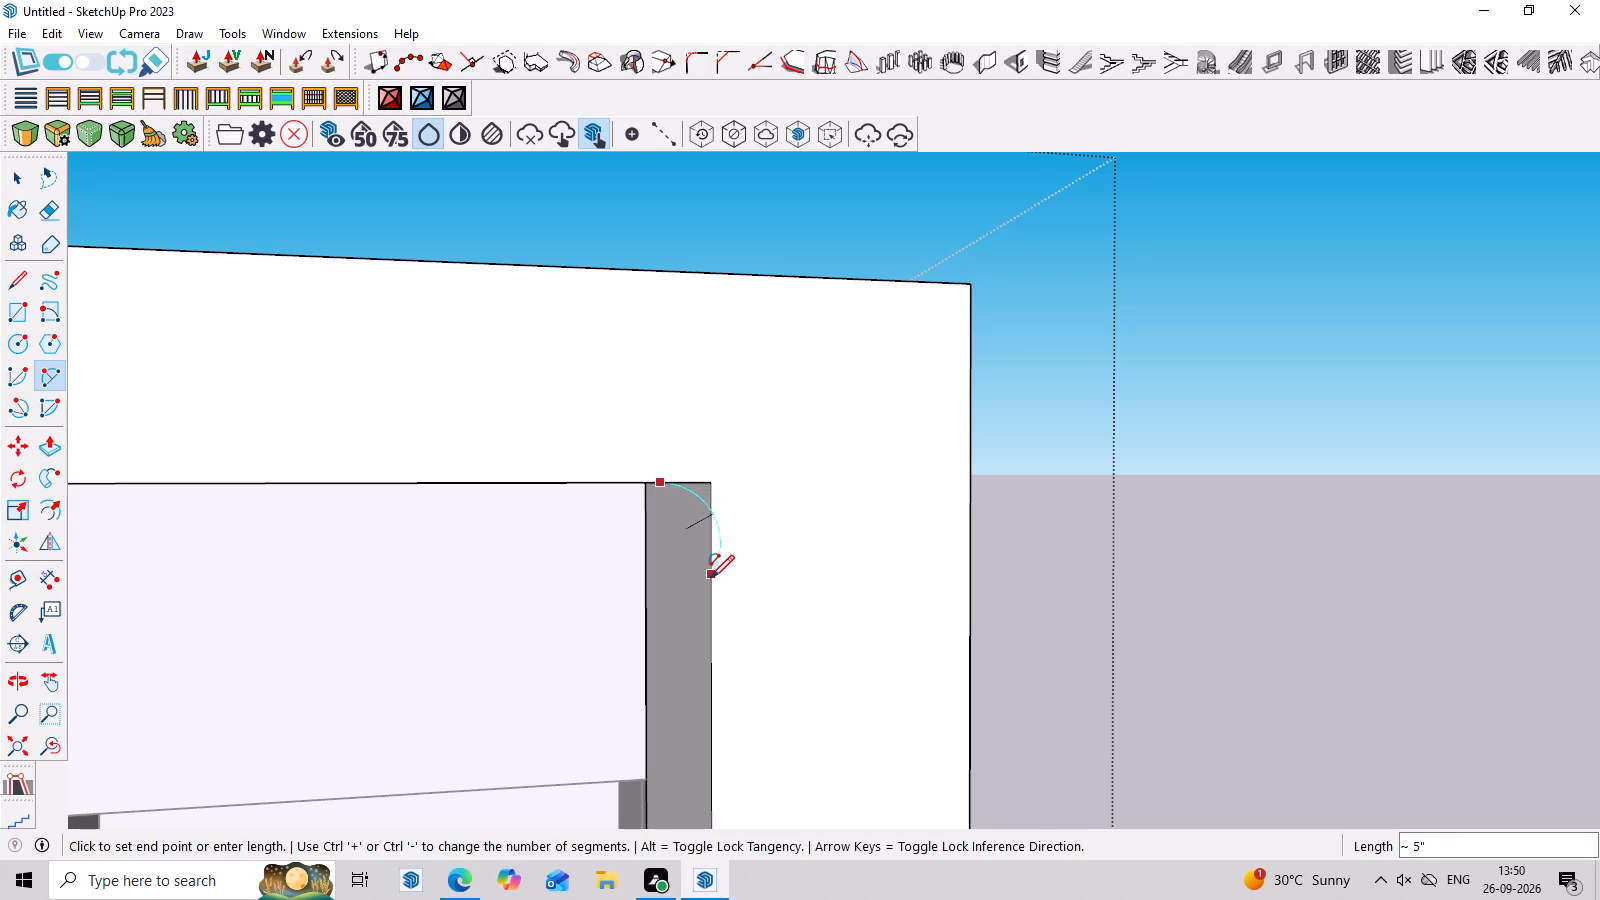
pyautogui.click(709, 536)
pyautogui.click(698, 500)
pyautogui.press('space')
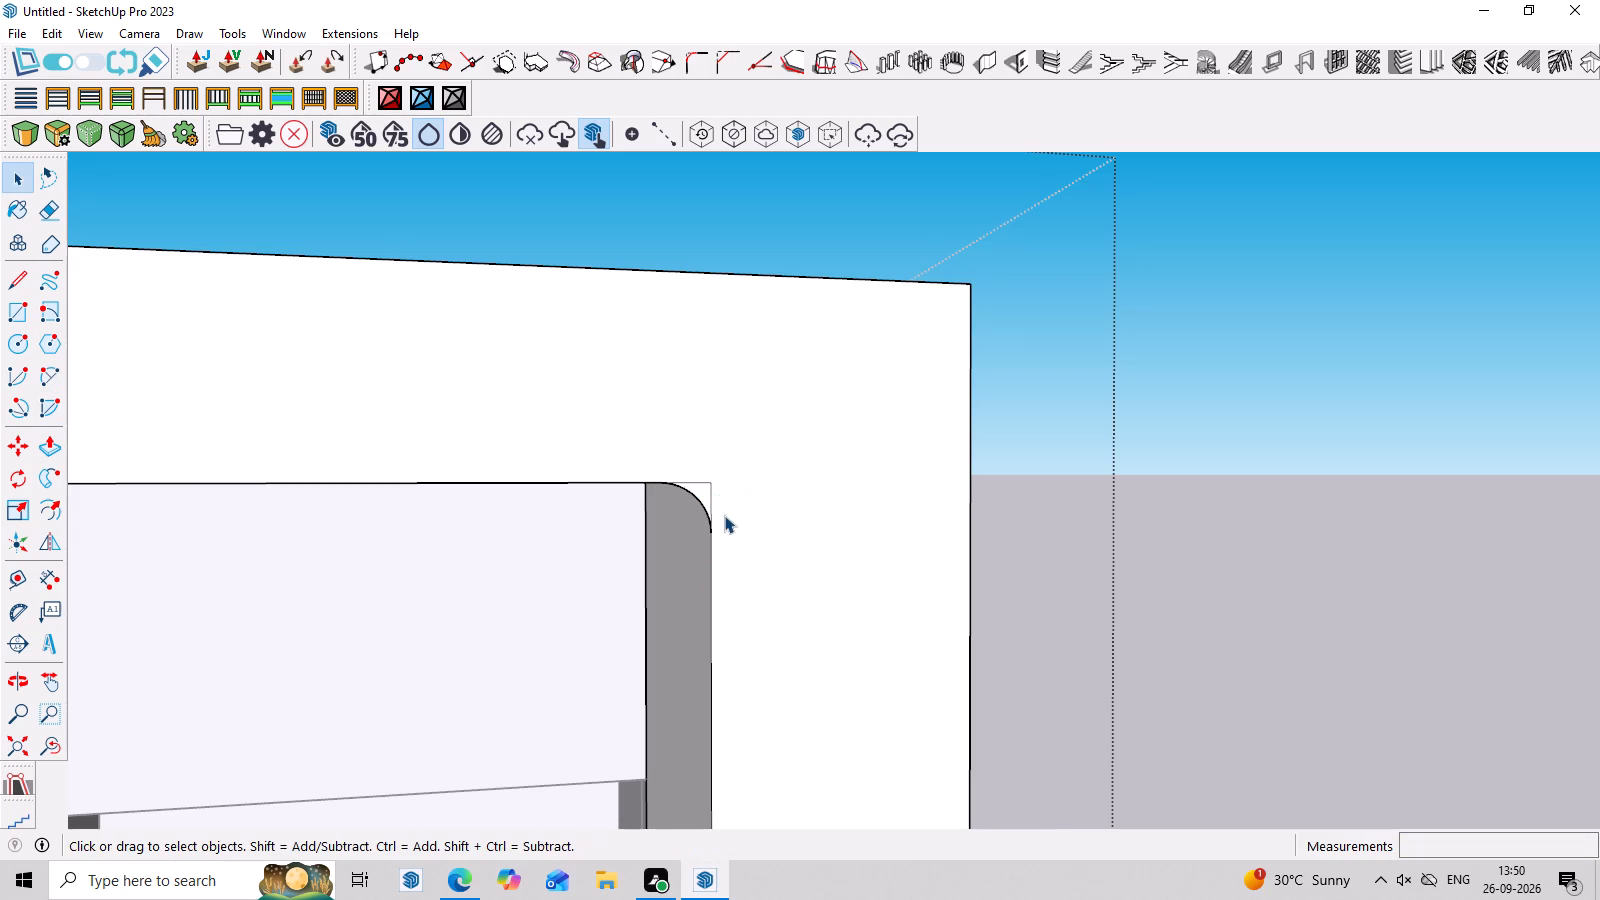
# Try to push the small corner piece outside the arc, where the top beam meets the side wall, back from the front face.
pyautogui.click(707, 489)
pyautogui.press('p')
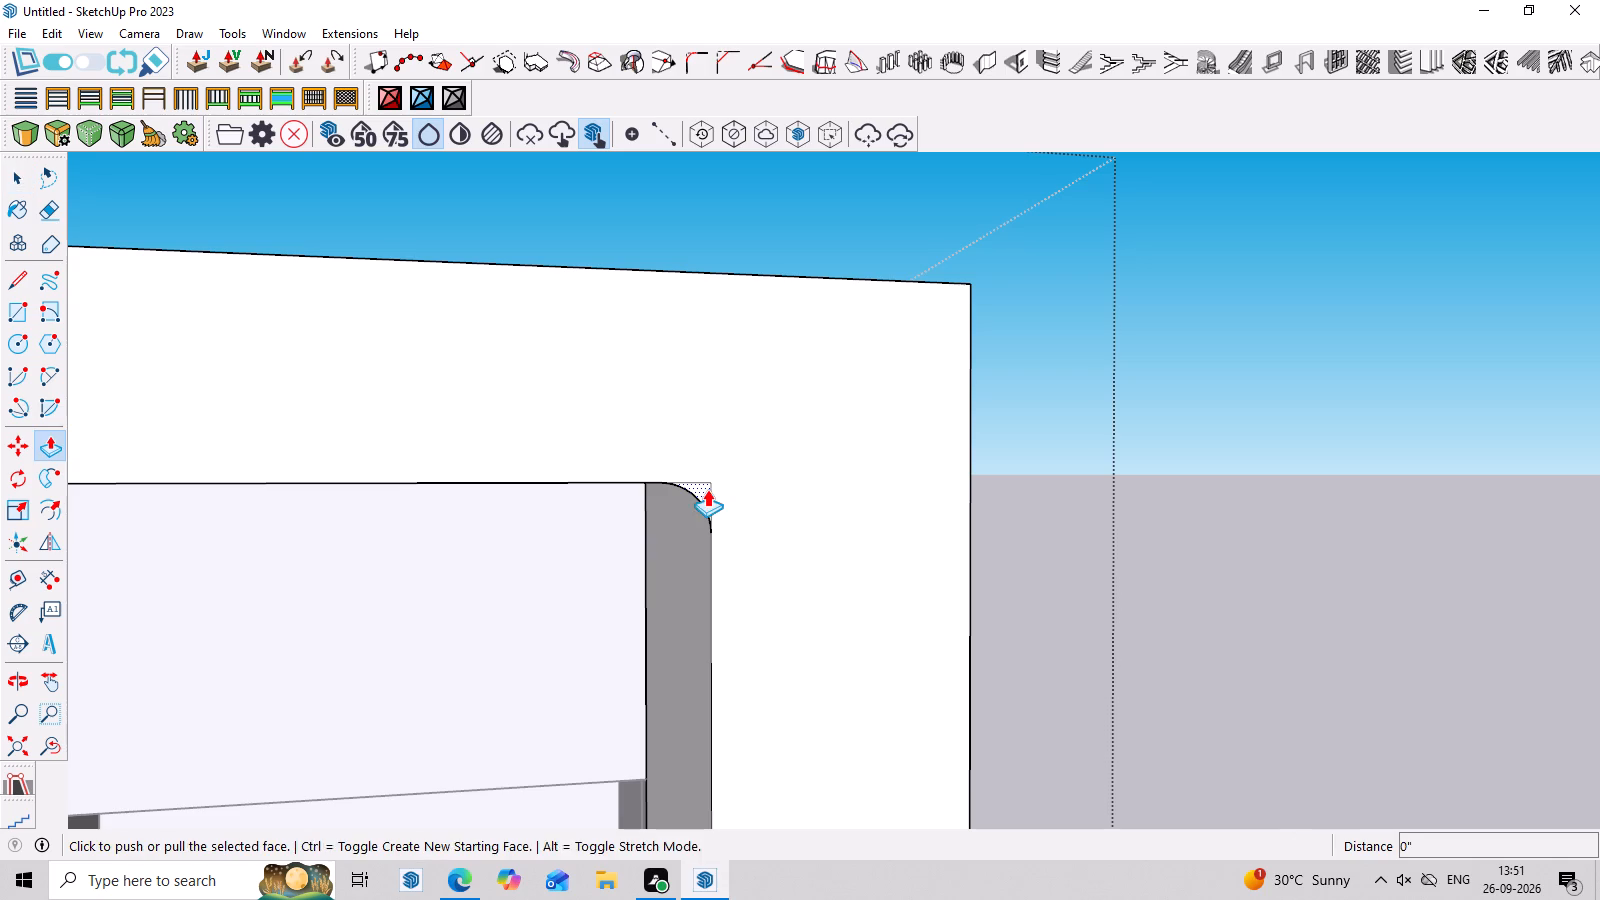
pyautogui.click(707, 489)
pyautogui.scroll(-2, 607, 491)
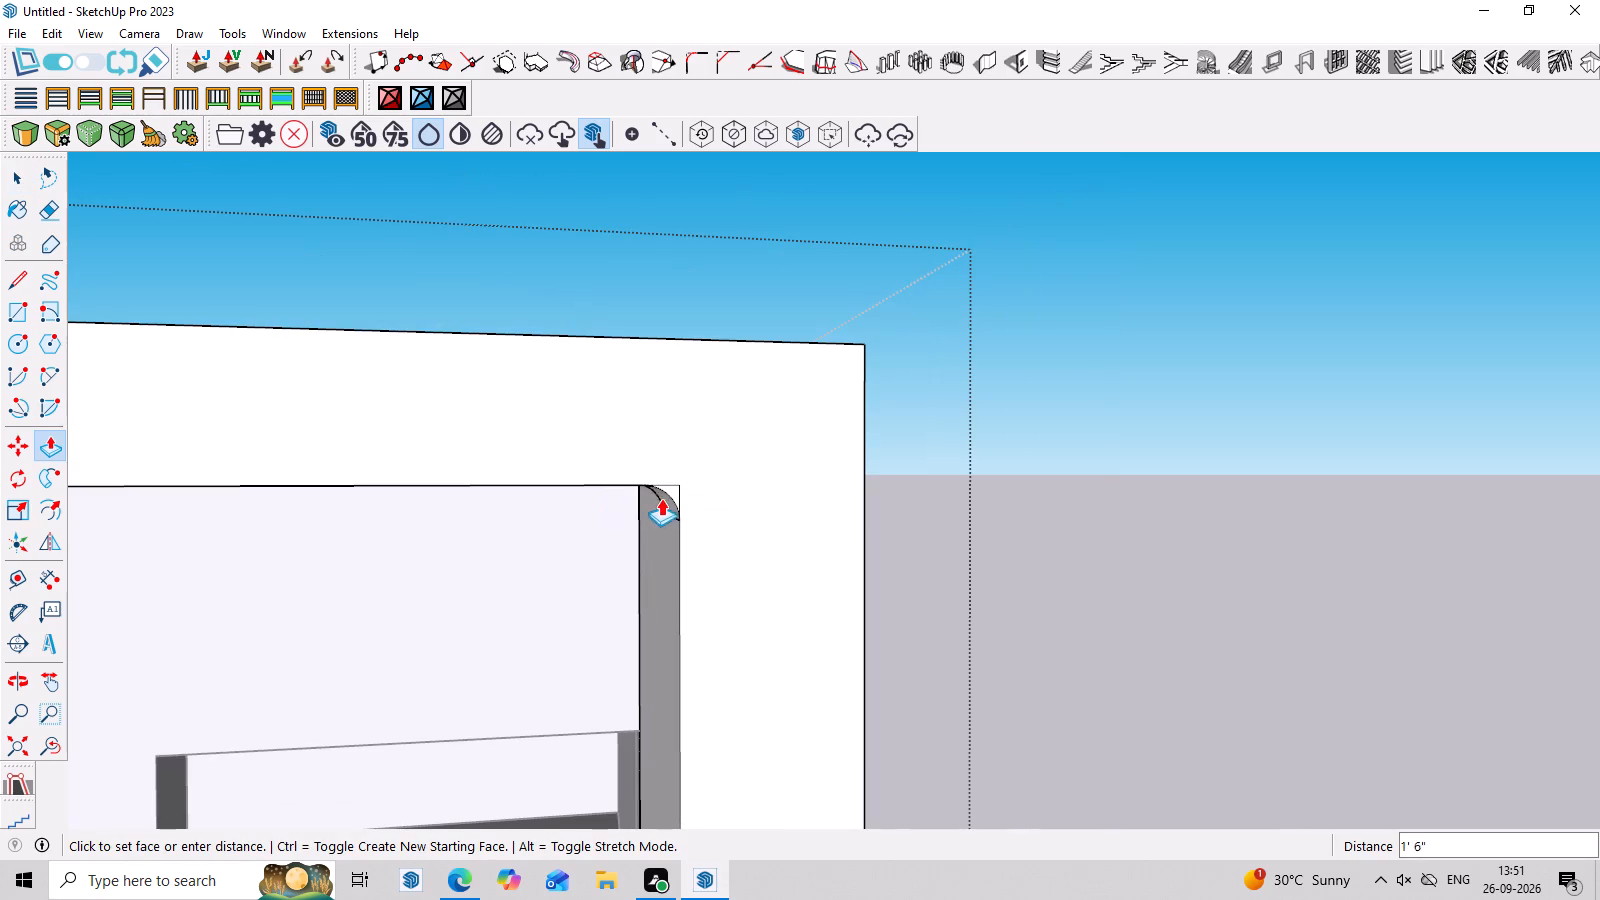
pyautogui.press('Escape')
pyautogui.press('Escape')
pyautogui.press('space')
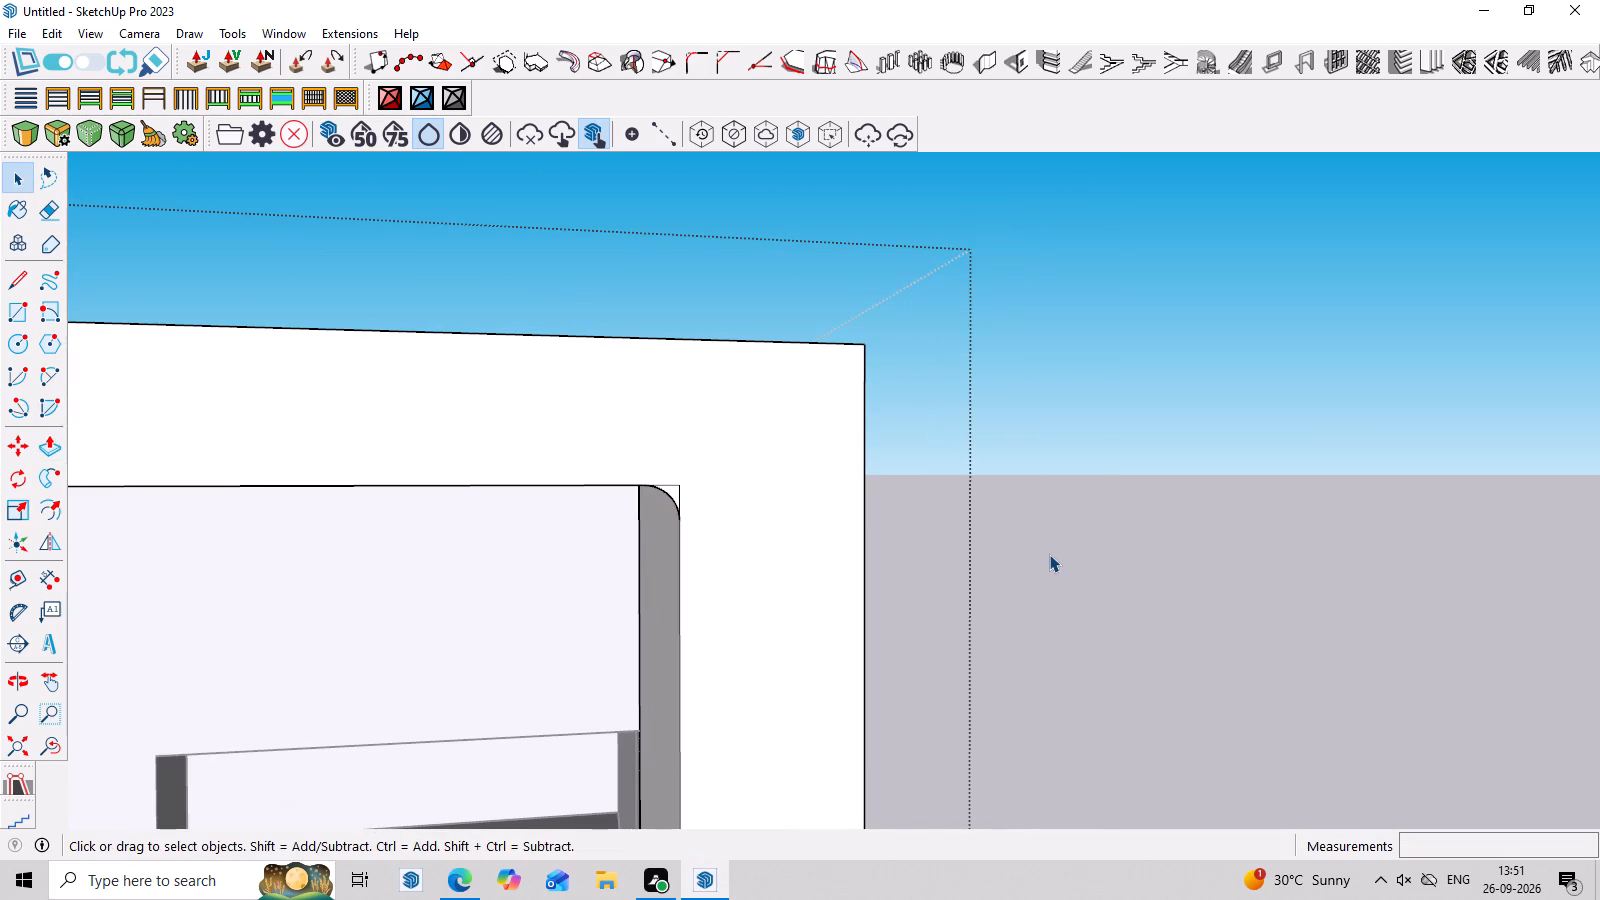
# Undo the small arc at the inner front corner between the top beam and side wall.
pyautogui.hotkey('ctrl', 'z')
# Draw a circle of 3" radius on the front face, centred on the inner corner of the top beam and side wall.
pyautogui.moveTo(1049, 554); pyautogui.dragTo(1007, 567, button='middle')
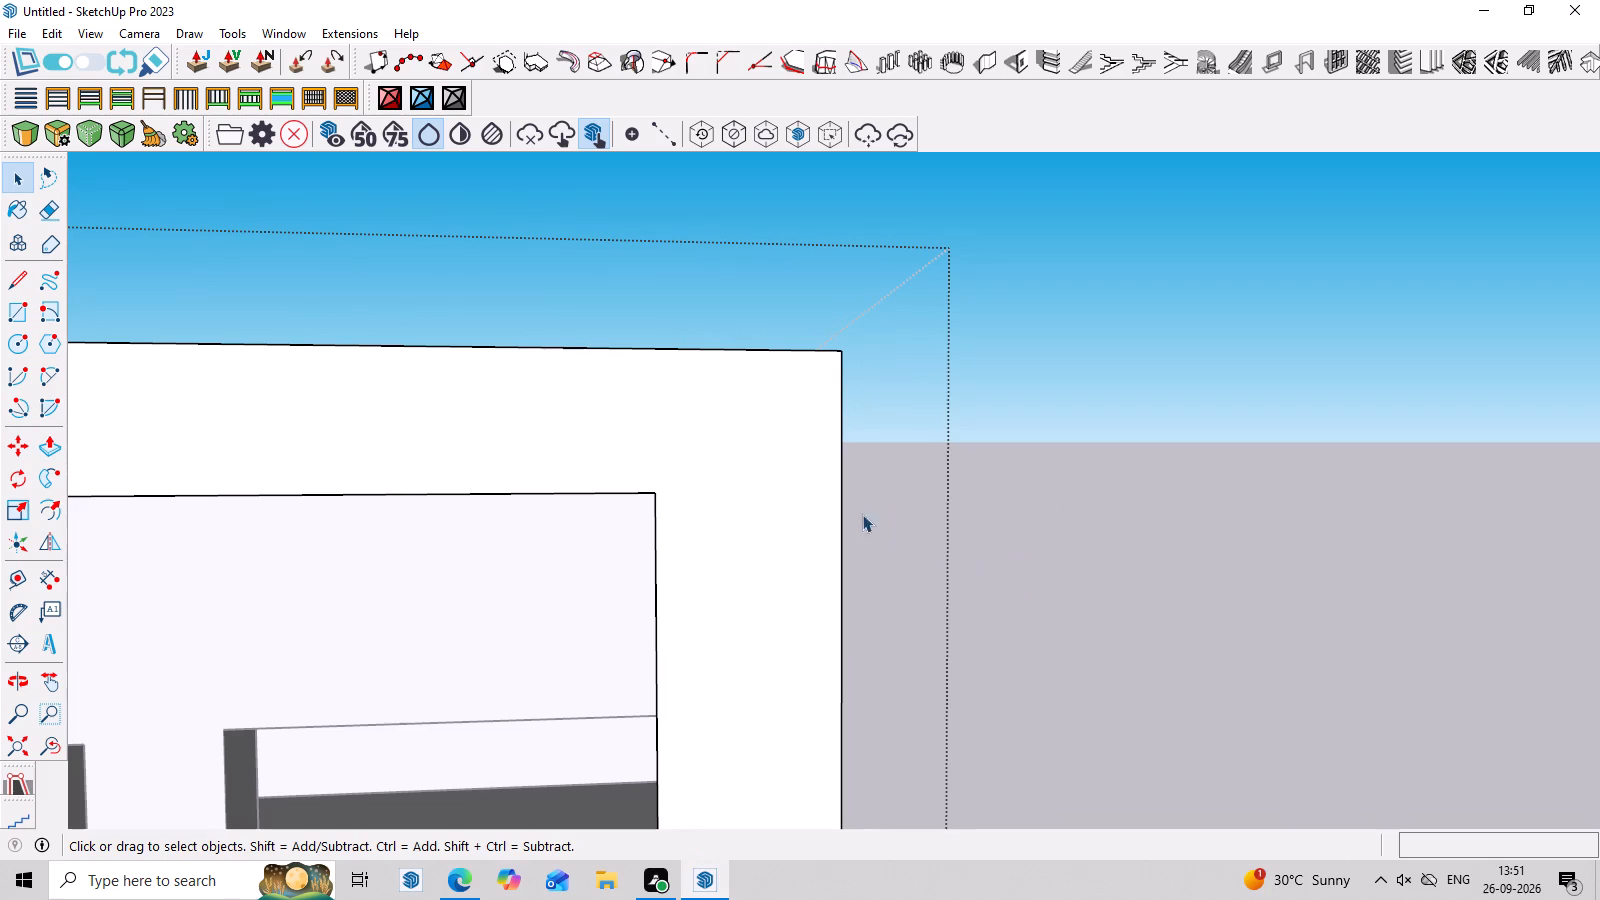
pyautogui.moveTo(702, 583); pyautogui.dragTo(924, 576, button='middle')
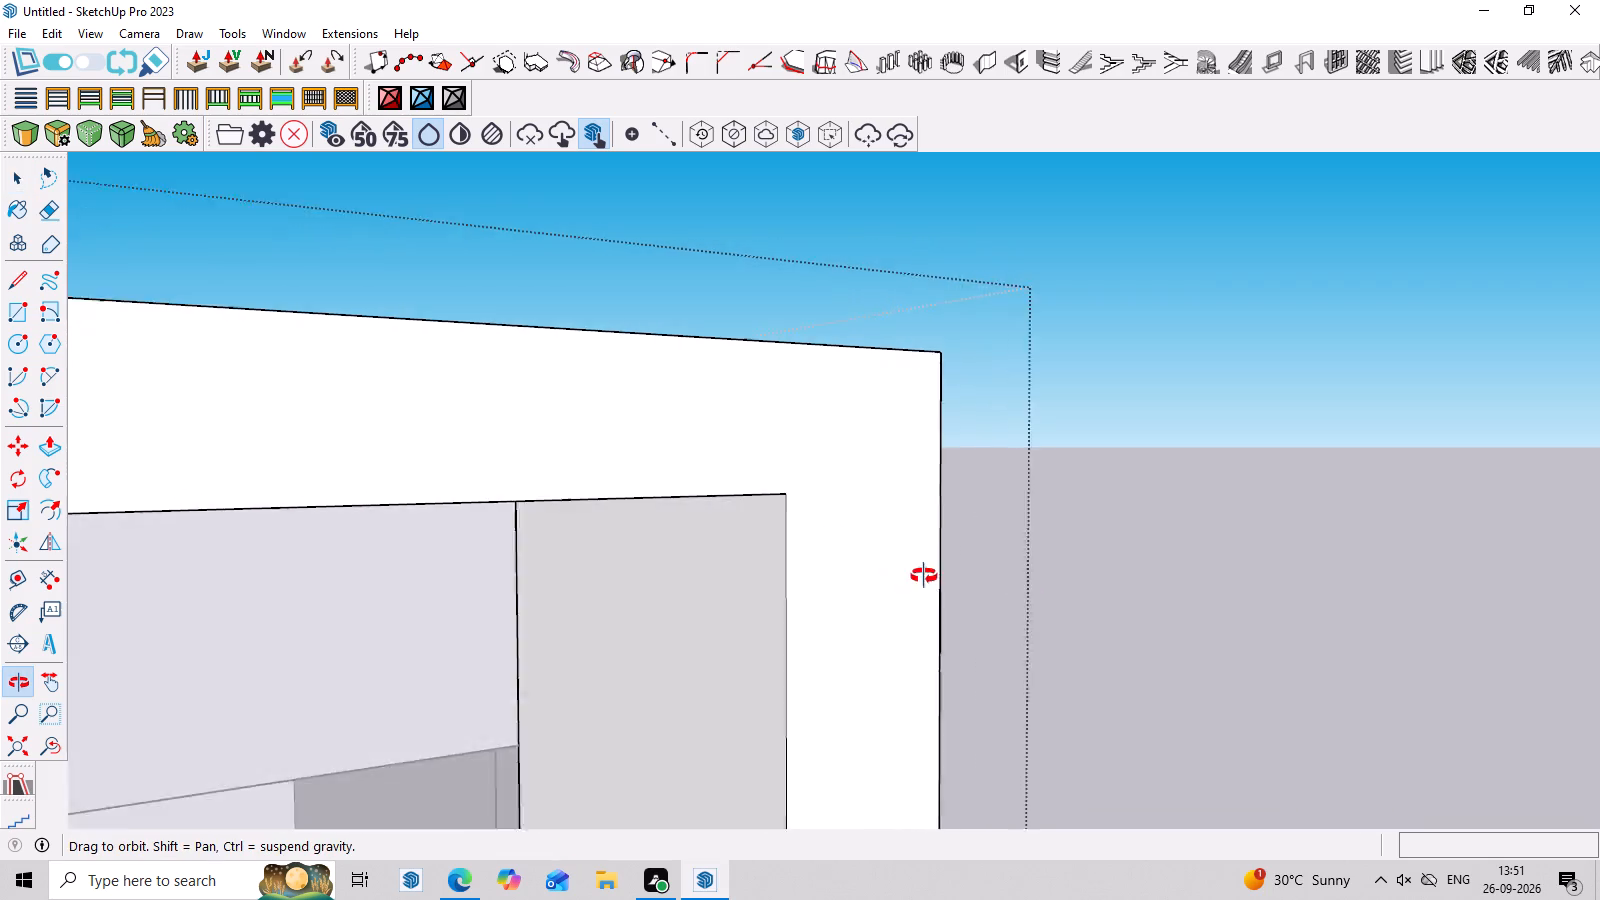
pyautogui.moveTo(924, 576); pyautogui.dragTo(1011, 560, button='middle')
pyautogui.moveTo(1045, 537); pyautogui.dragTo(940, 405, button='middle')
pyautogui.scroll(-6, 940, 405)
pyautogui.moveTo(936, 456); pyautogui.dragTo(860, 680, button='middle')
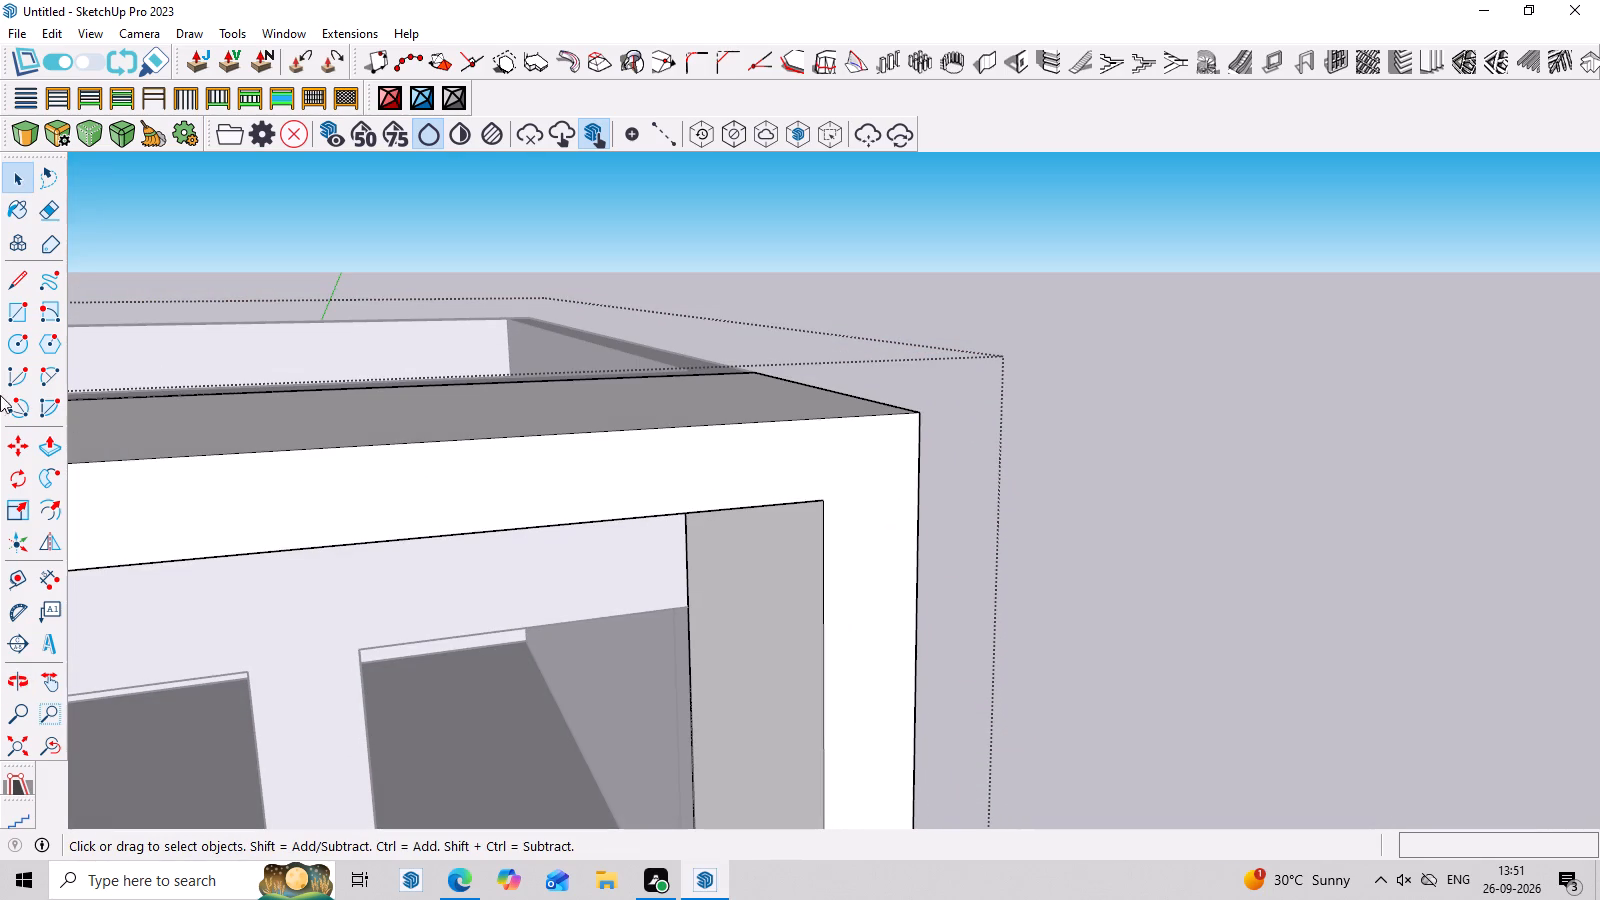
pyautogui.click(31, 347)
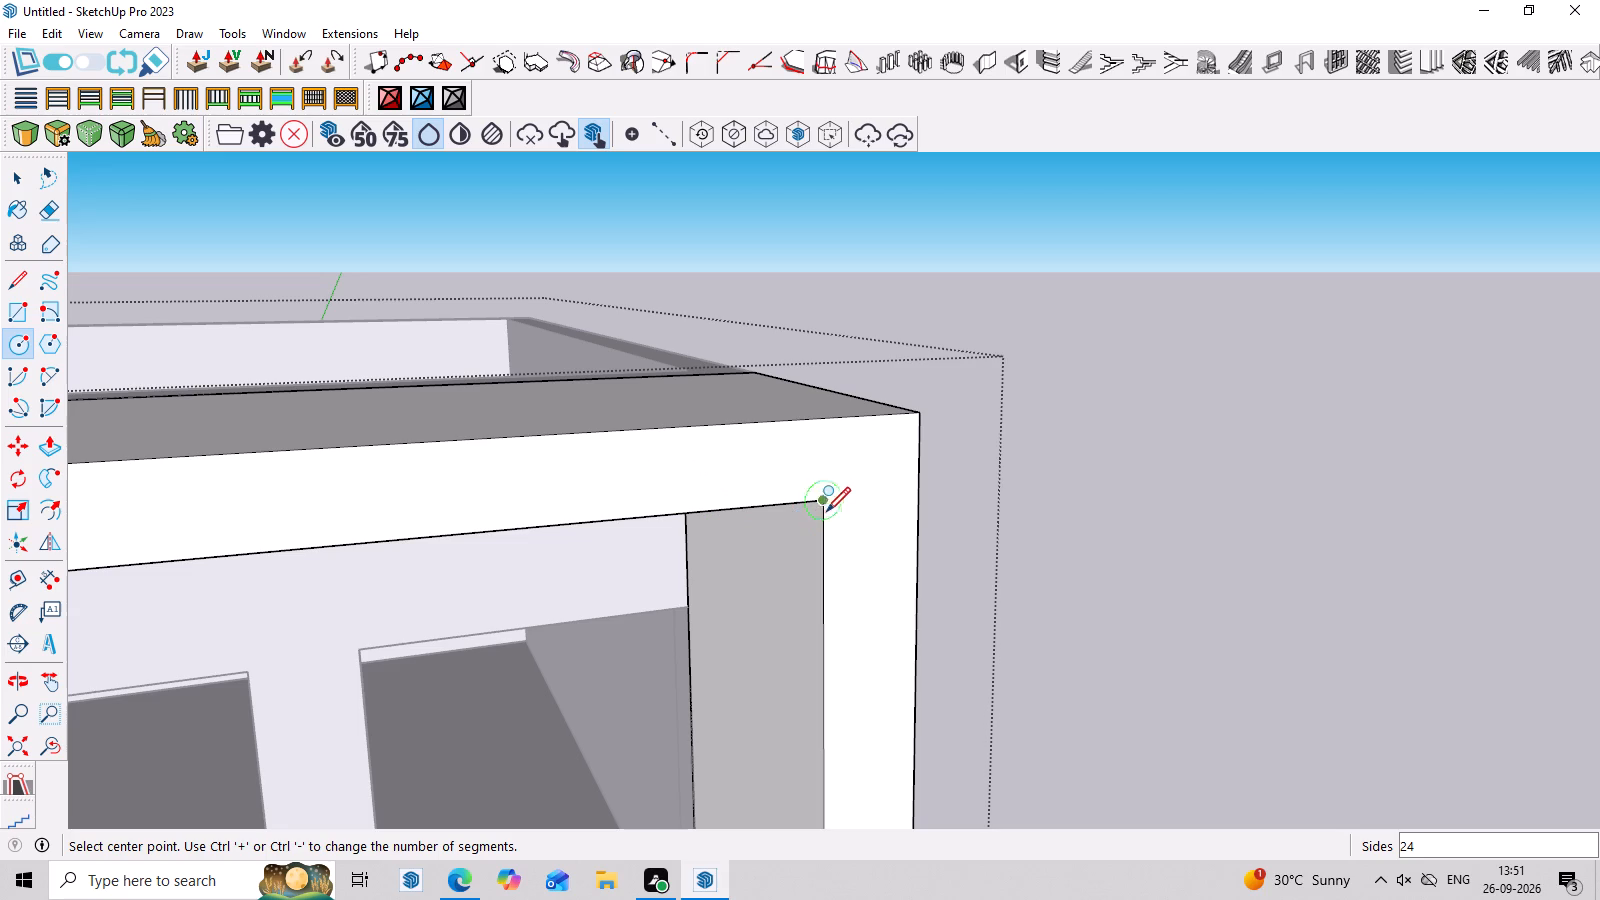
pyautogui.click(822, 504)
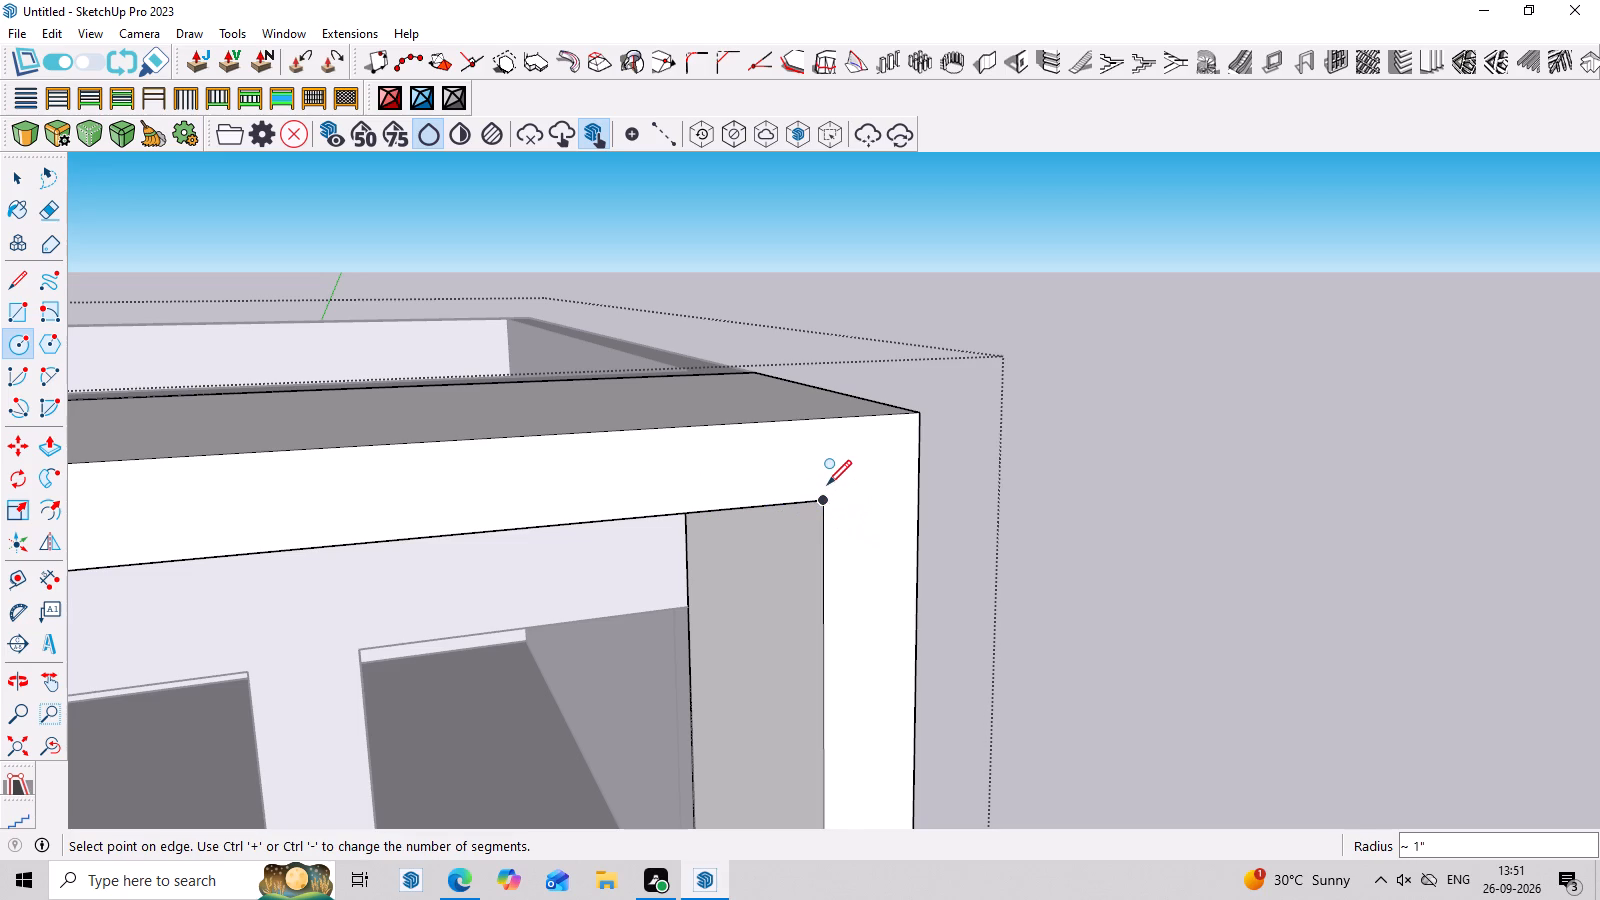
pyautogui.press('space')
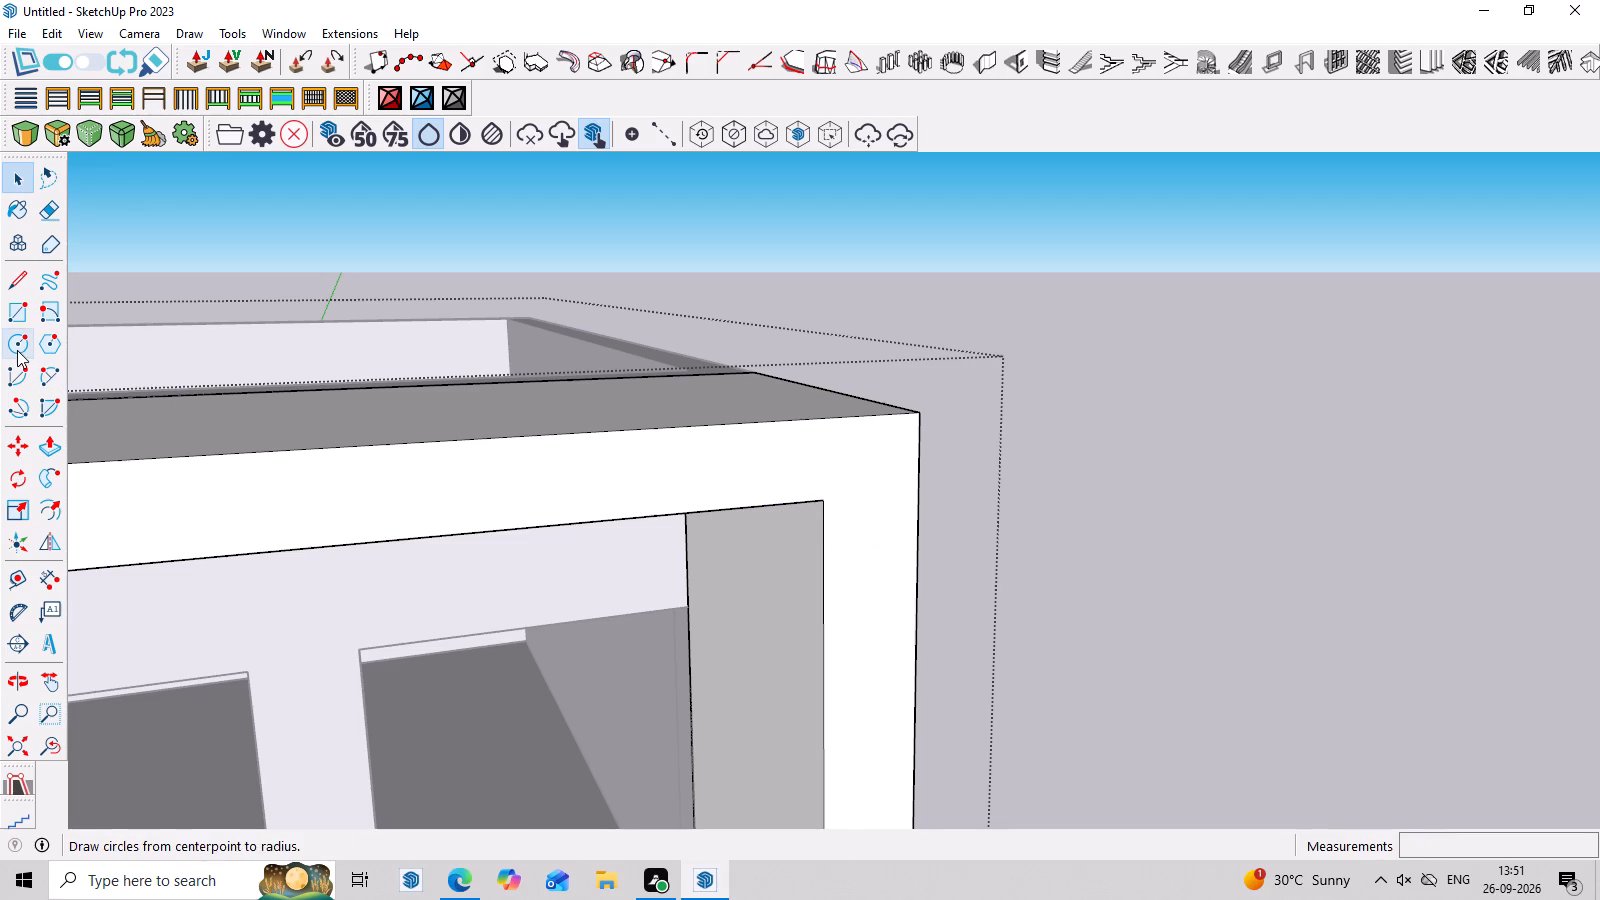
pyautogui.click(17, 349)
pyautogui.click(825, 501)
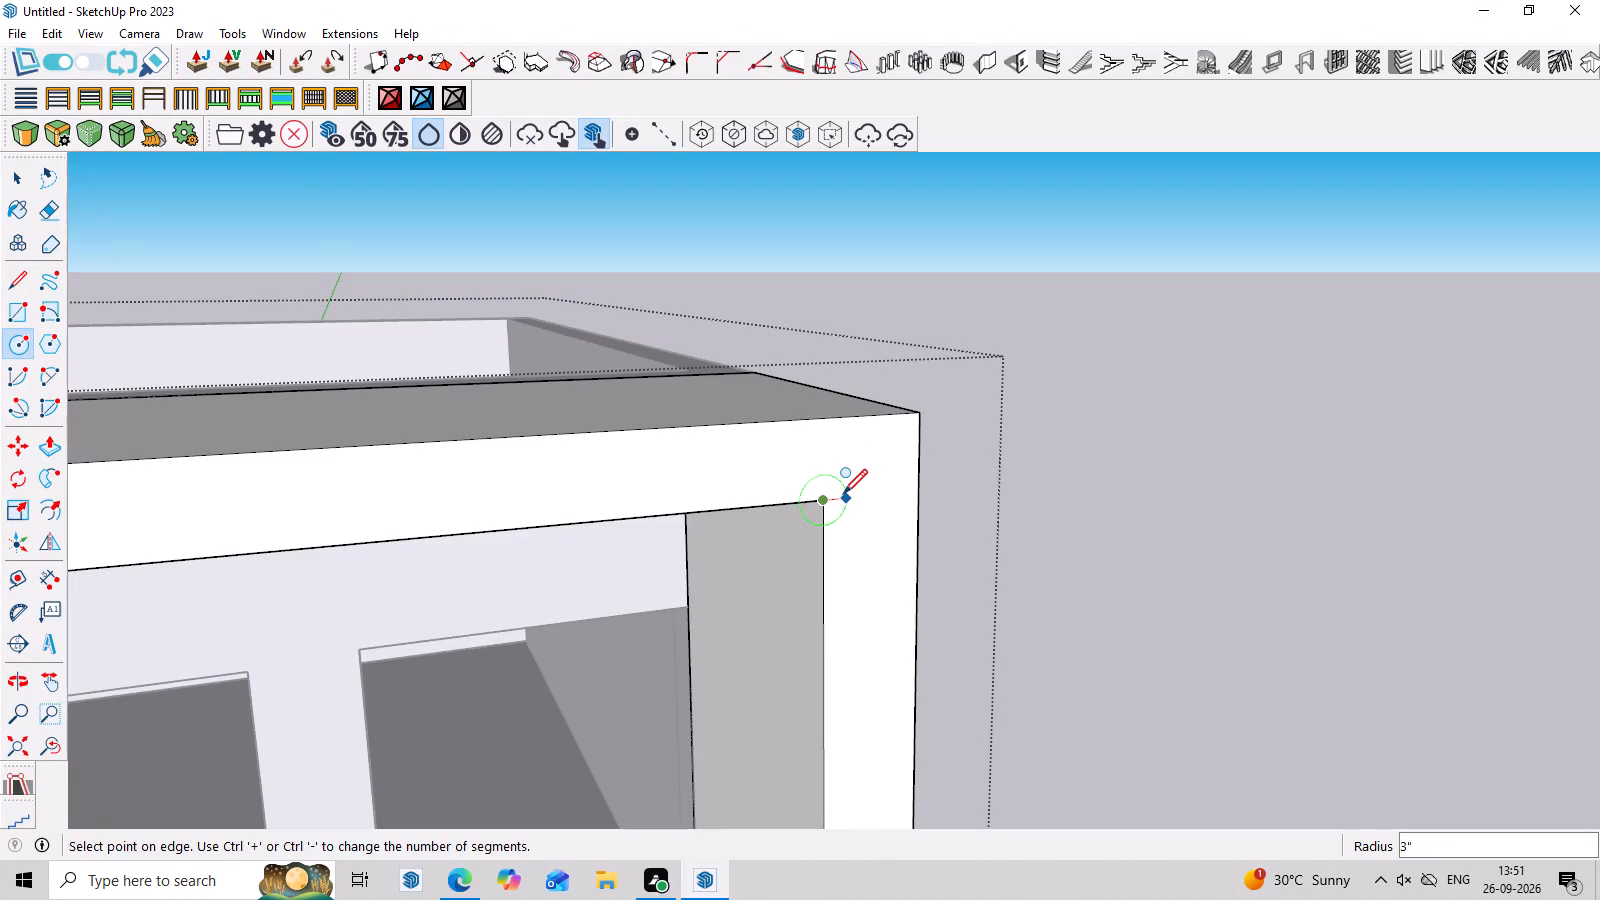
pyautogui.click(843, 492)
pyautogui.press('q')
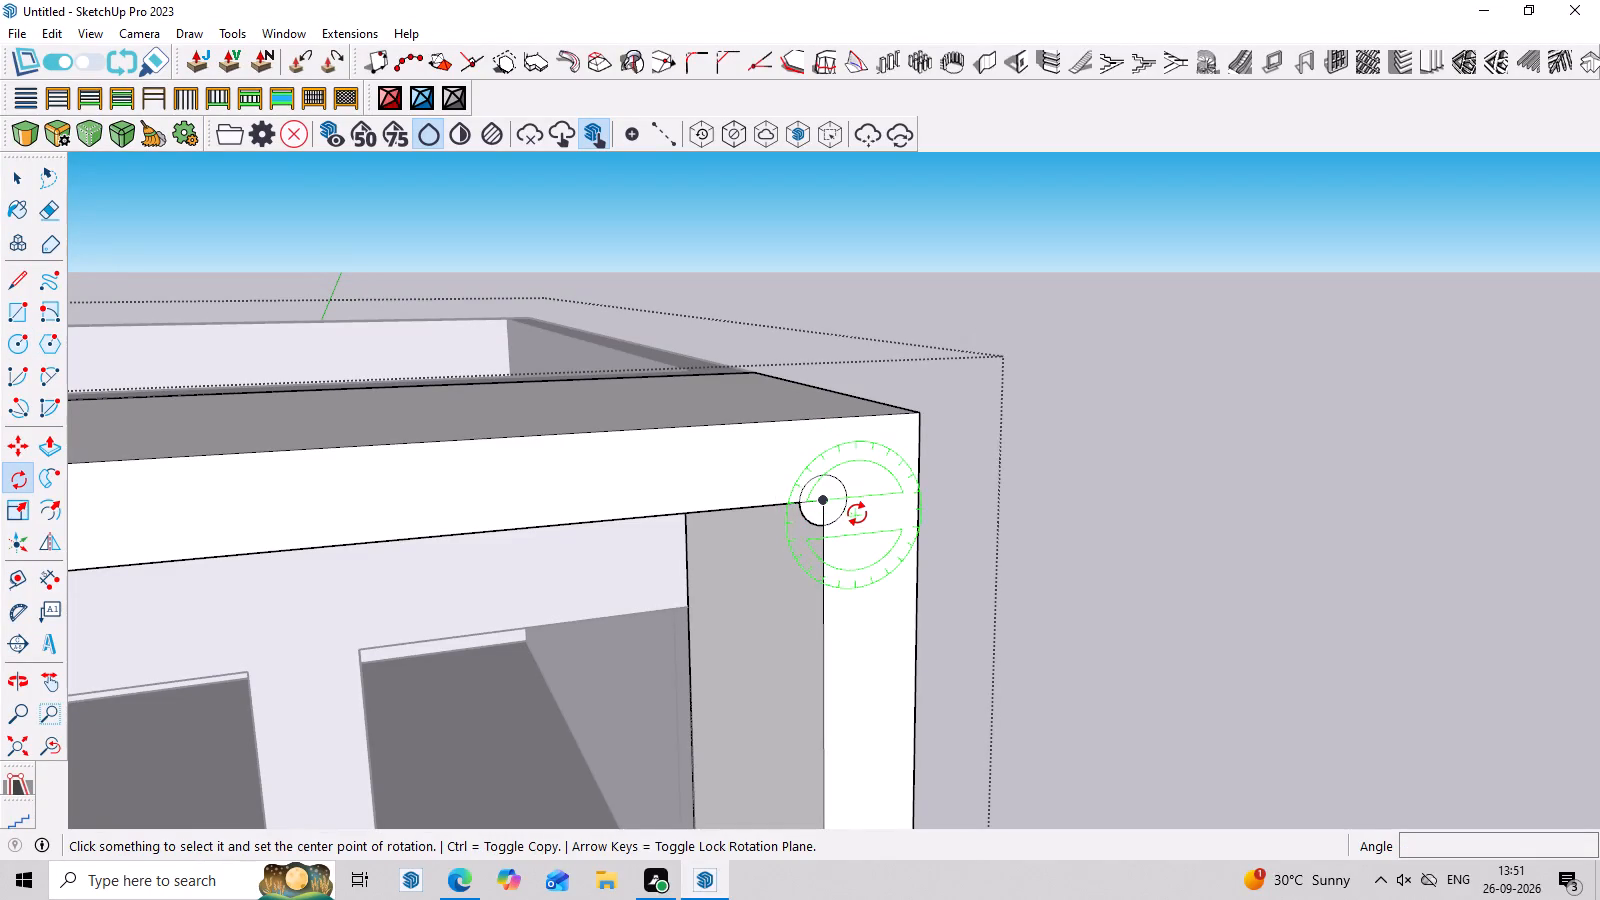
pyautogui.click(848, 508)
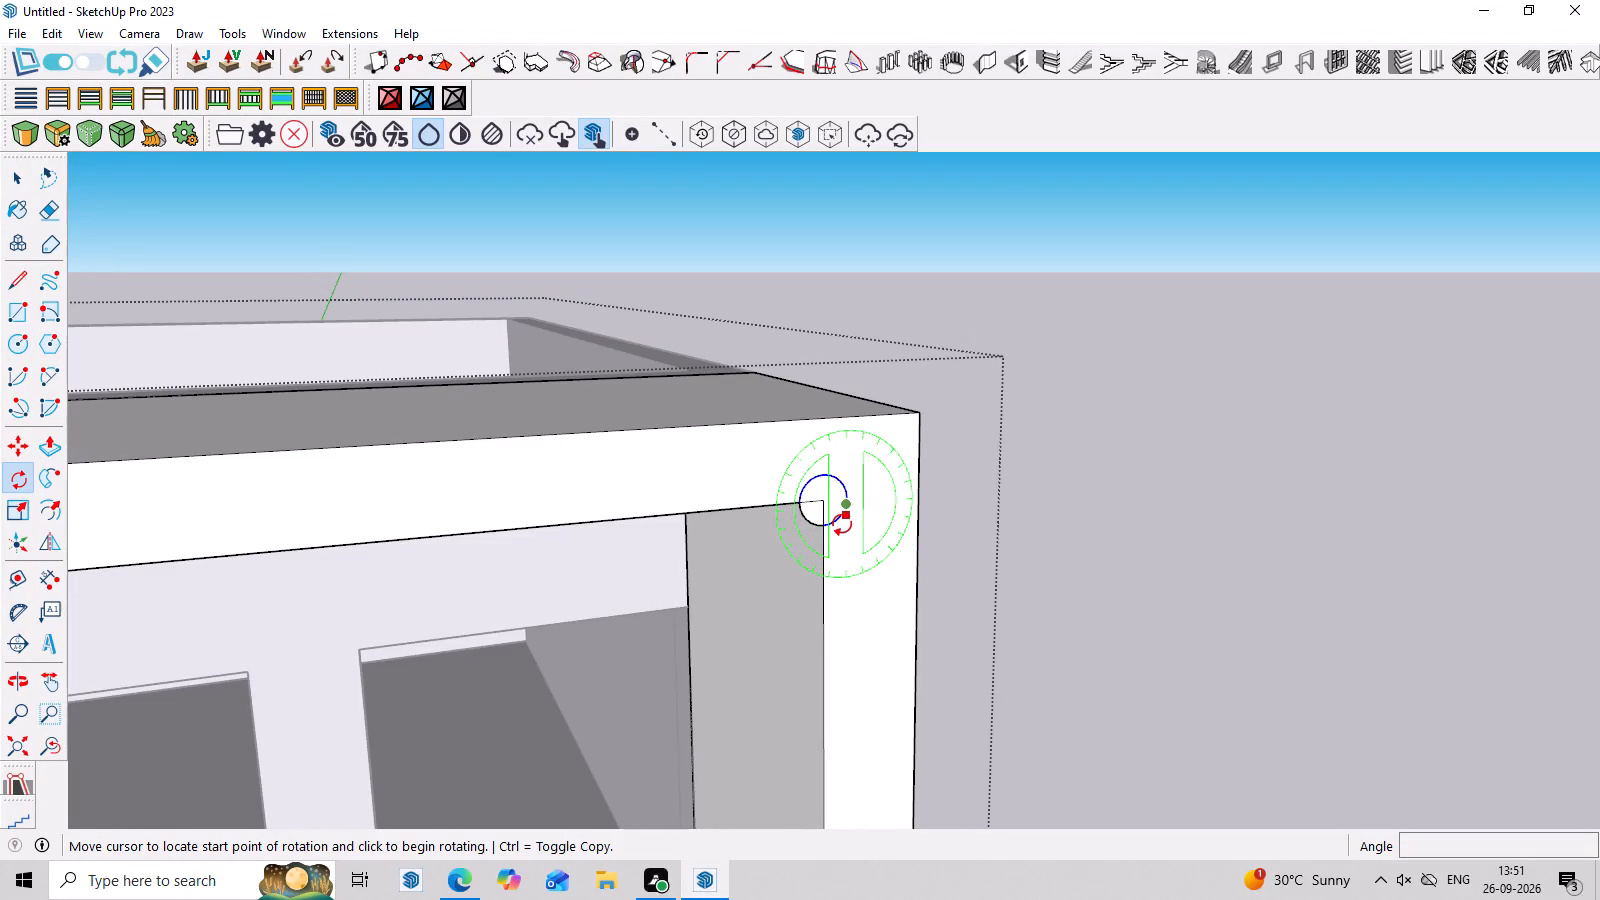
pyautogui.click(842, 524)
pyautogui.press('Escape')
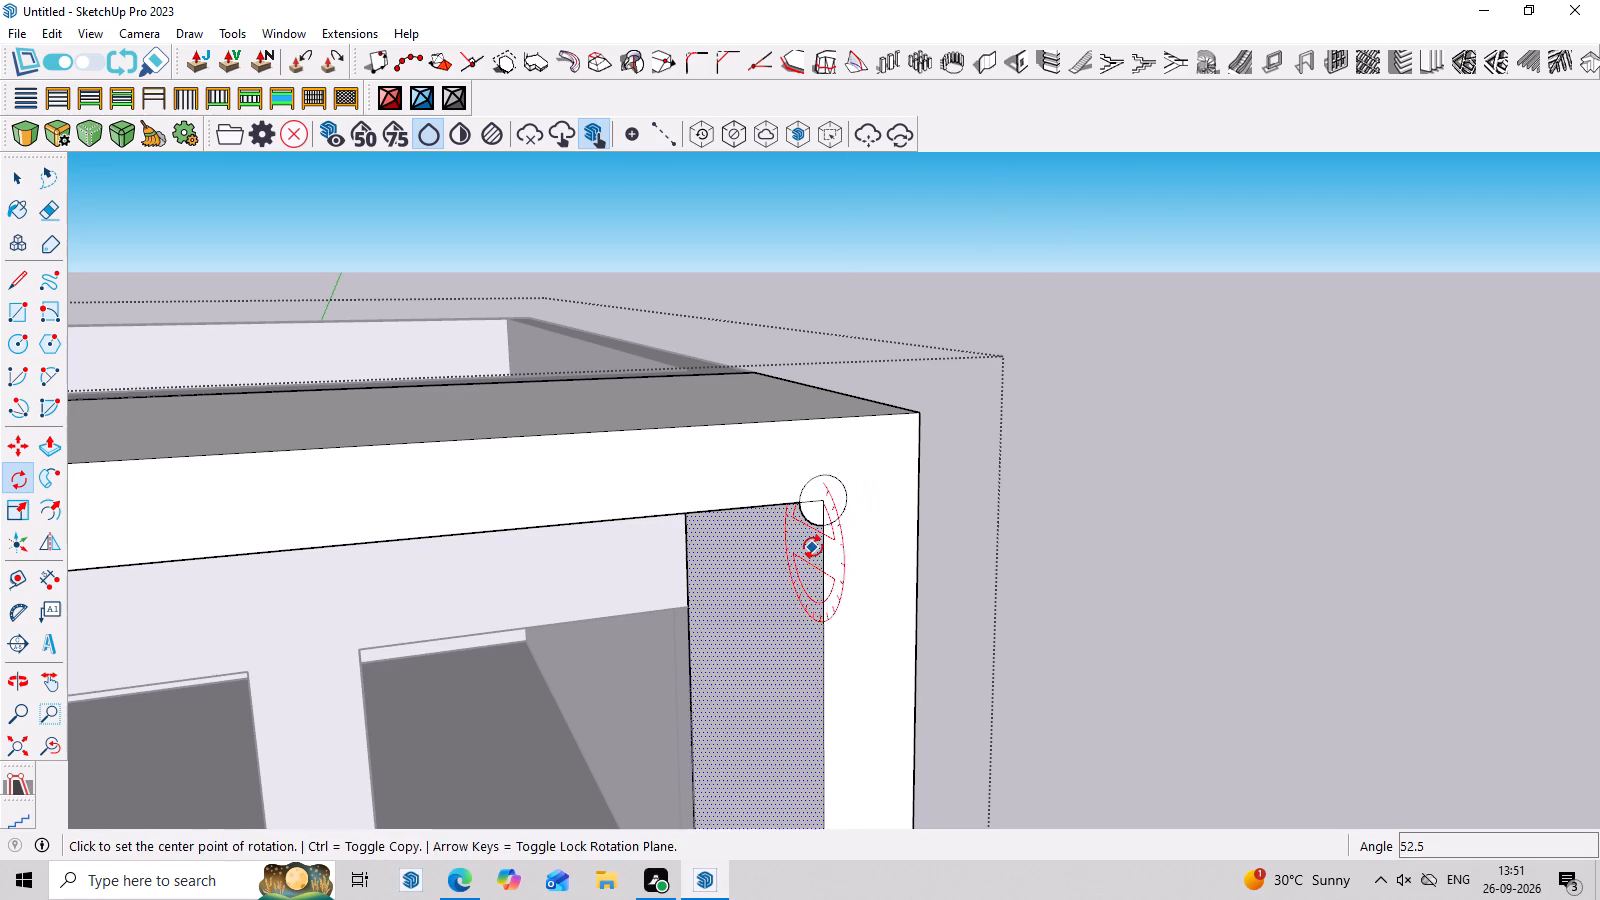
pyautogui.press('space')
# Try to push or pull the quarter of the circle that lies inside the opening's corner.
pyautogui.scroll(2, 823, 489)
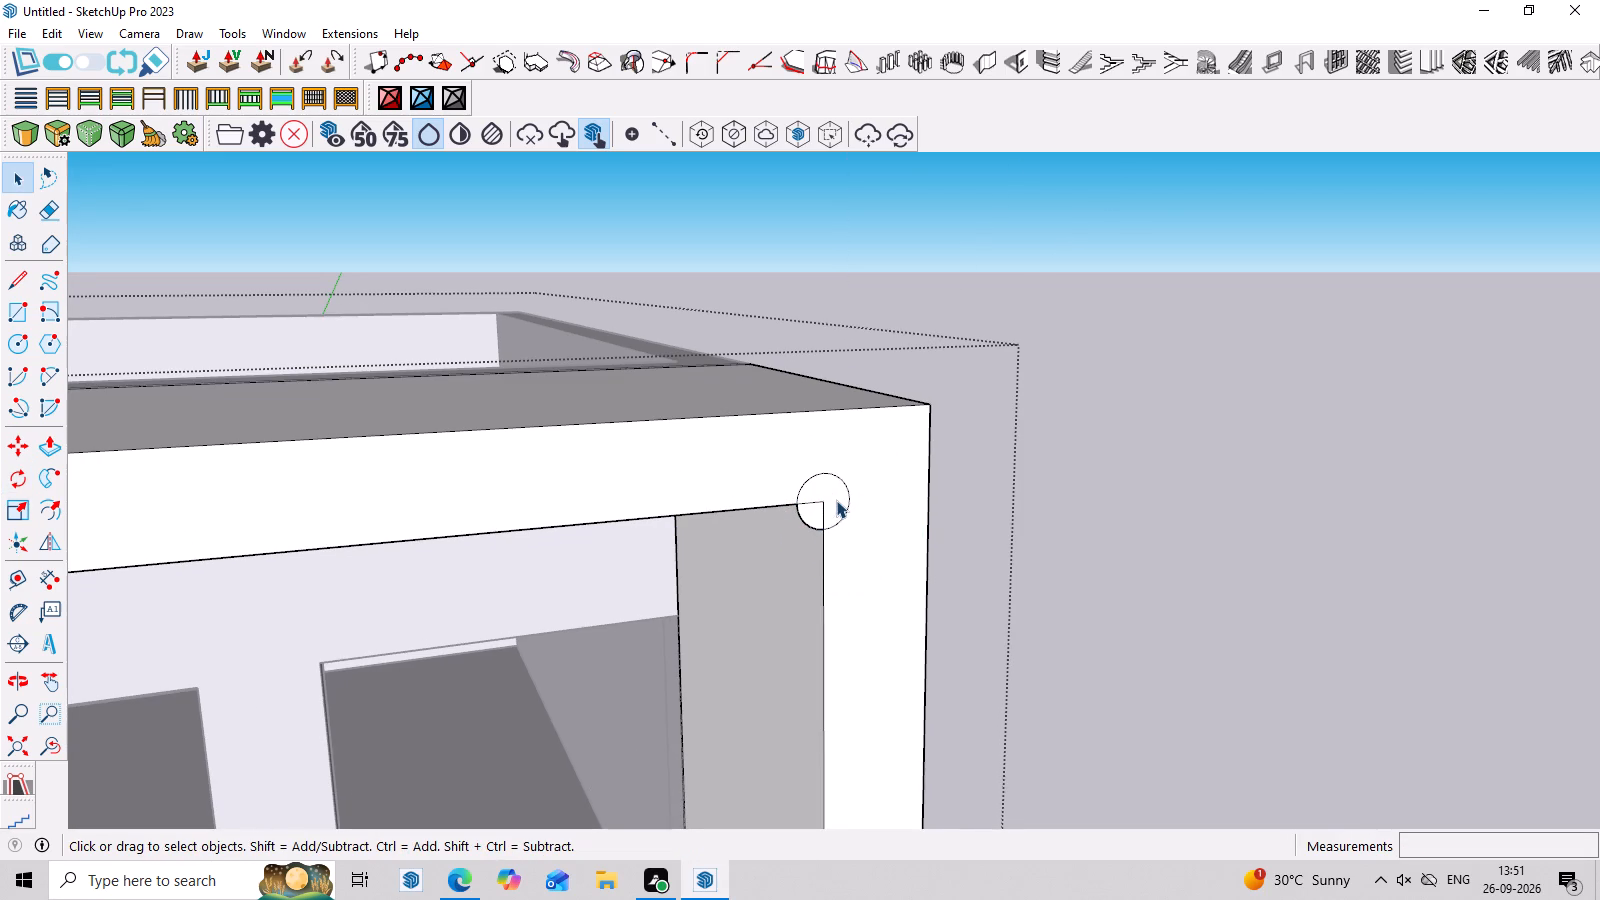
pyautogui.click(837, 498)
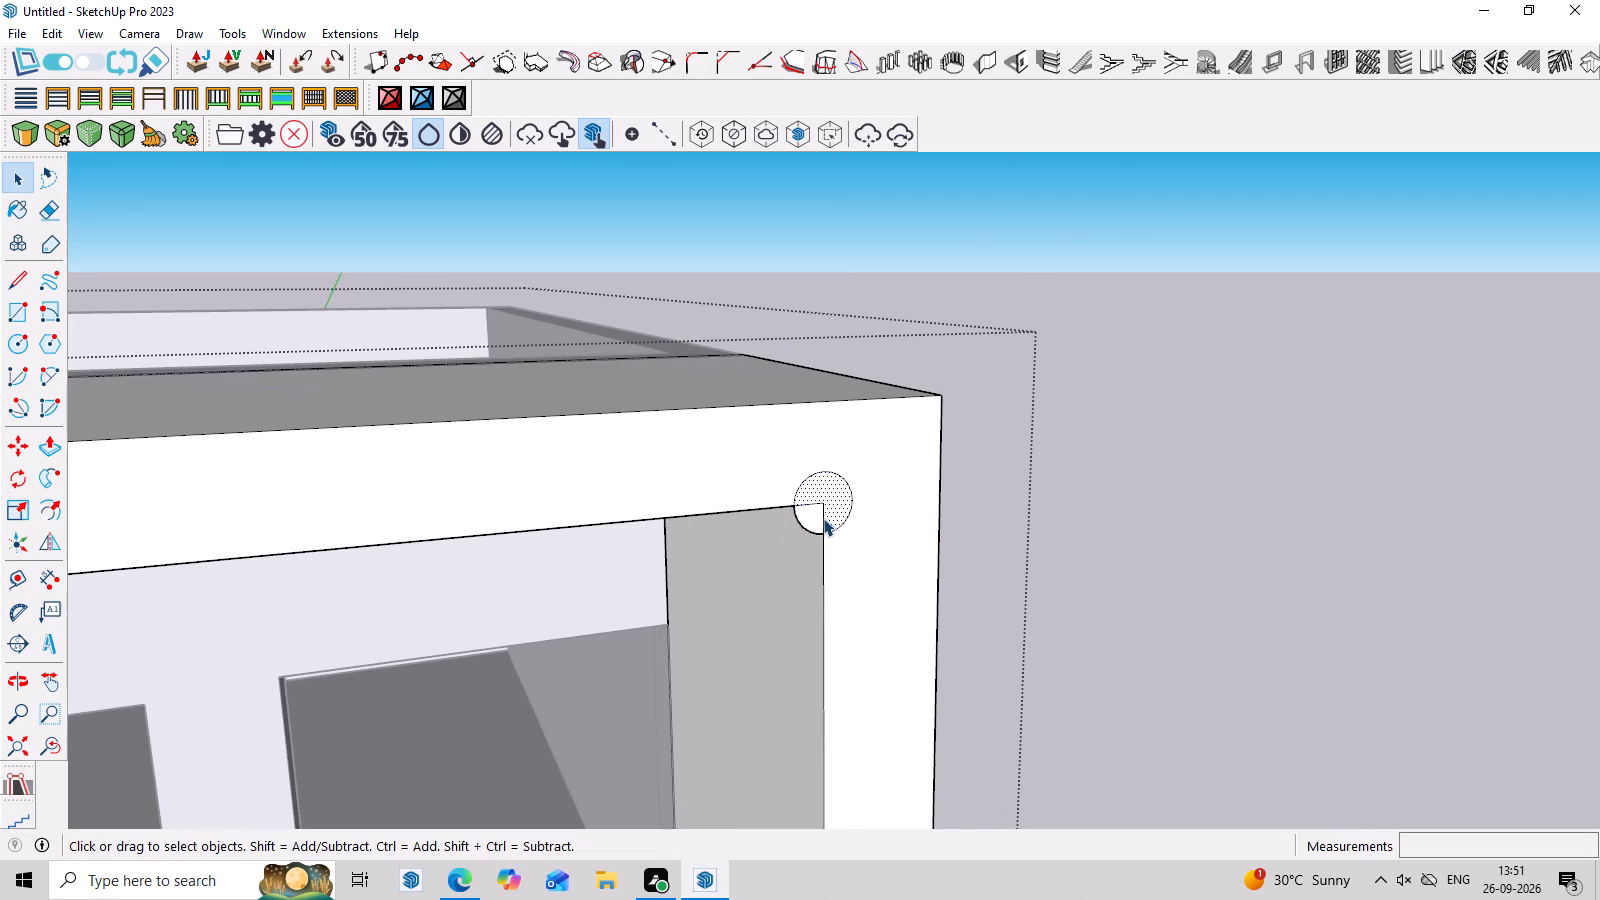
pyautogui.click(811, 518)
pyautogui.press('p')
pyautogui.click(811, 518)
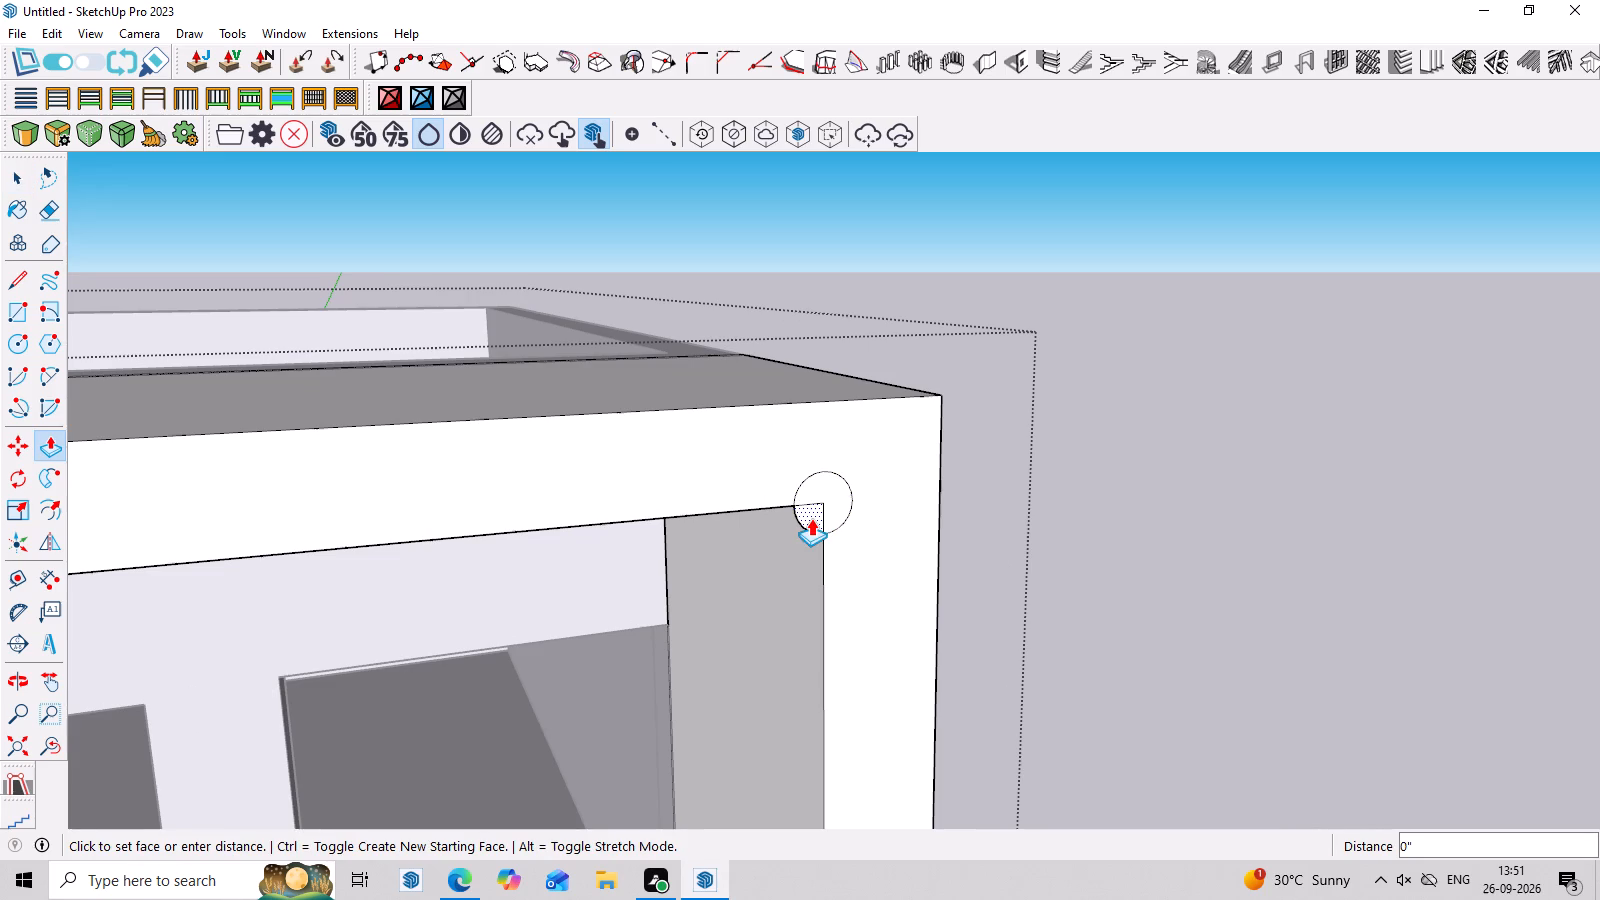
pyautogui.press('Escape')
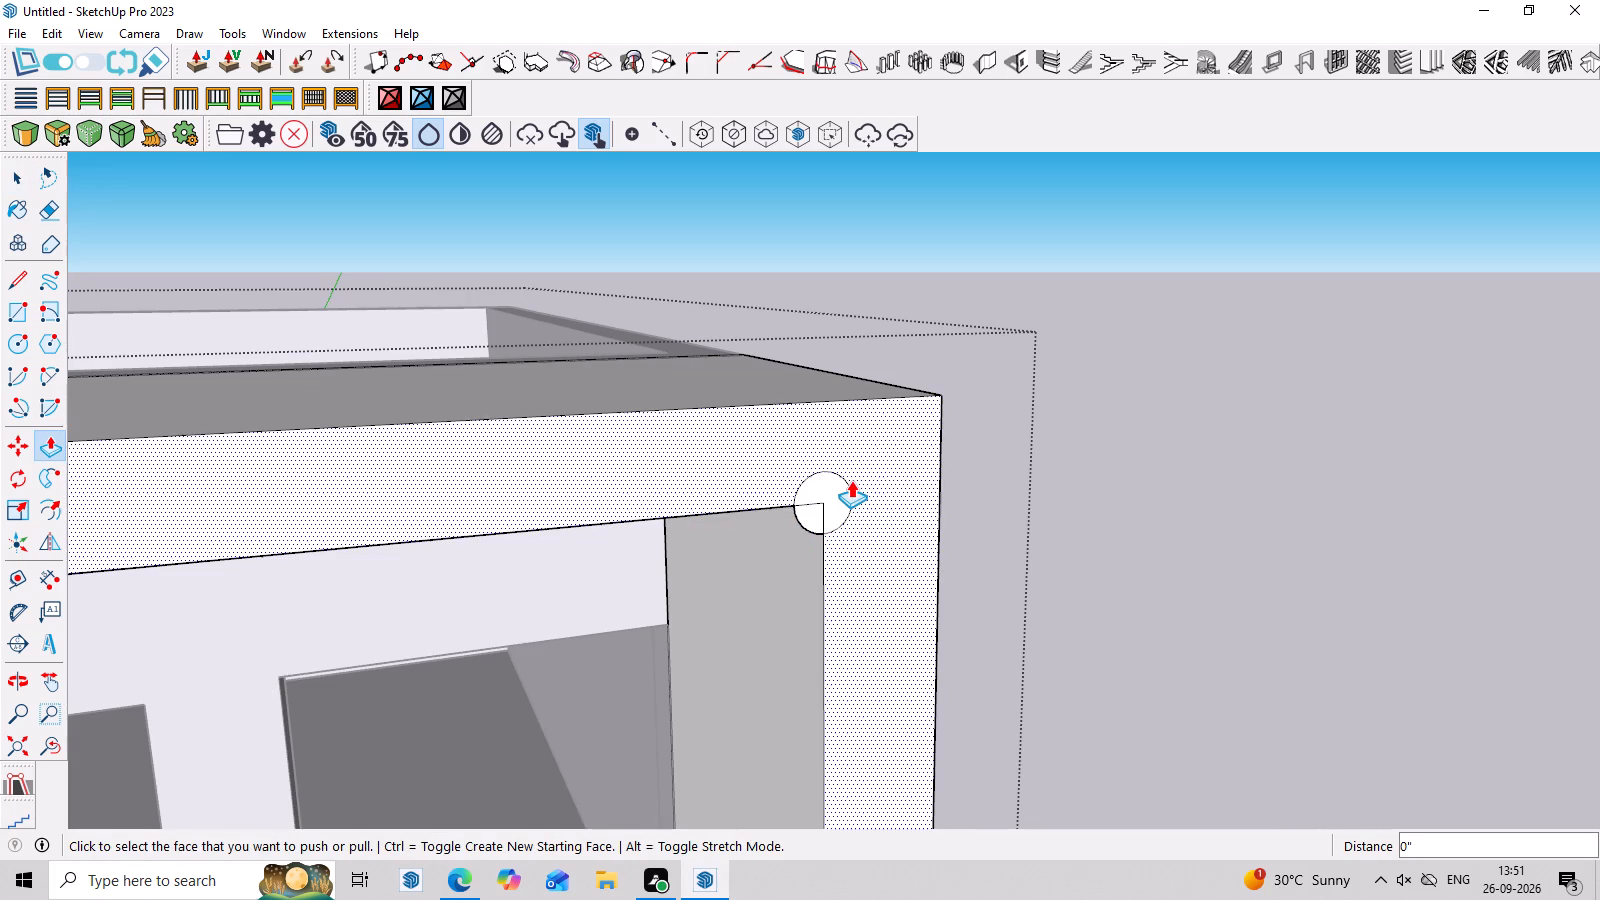
# Undo the corner circle, the beam's rounded-end cut, its arc and the top beam, back to the plain side wall.
pyautogui.hotkey('ctrl', 'z')
pyautogui.hotkey('ctrl', 'z')
pyautogui.scroll(-3, 875, 518)
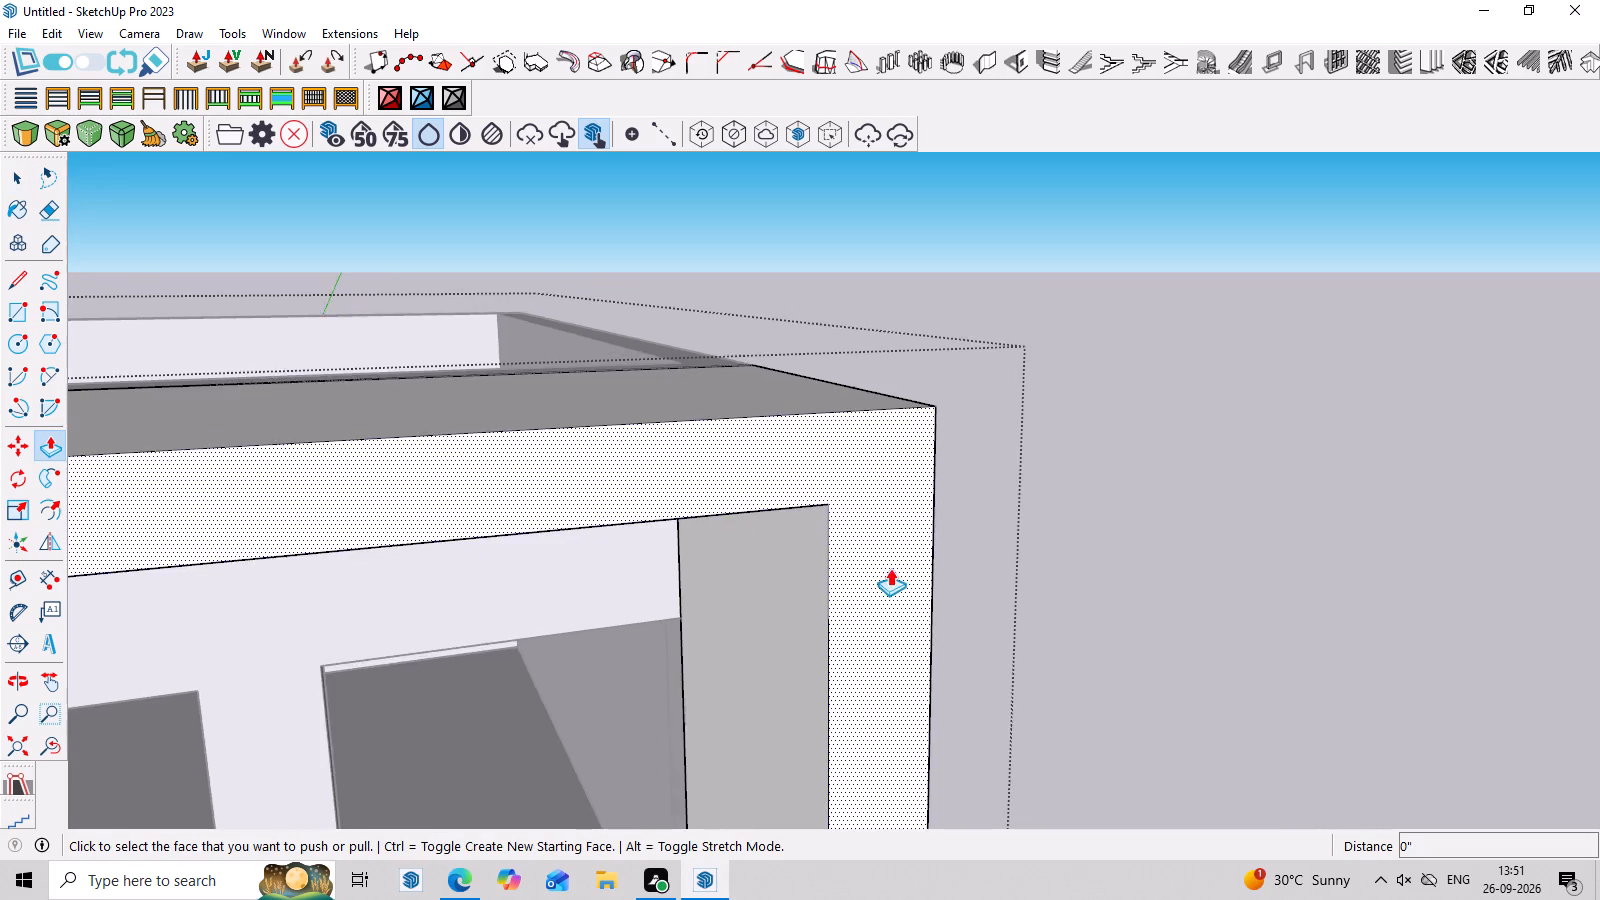
pyautogui.moveTo(890, 568); pyautogui.dragTo(830, 277, button='middle')
pyautogui.scroll(-7, 971, 440)
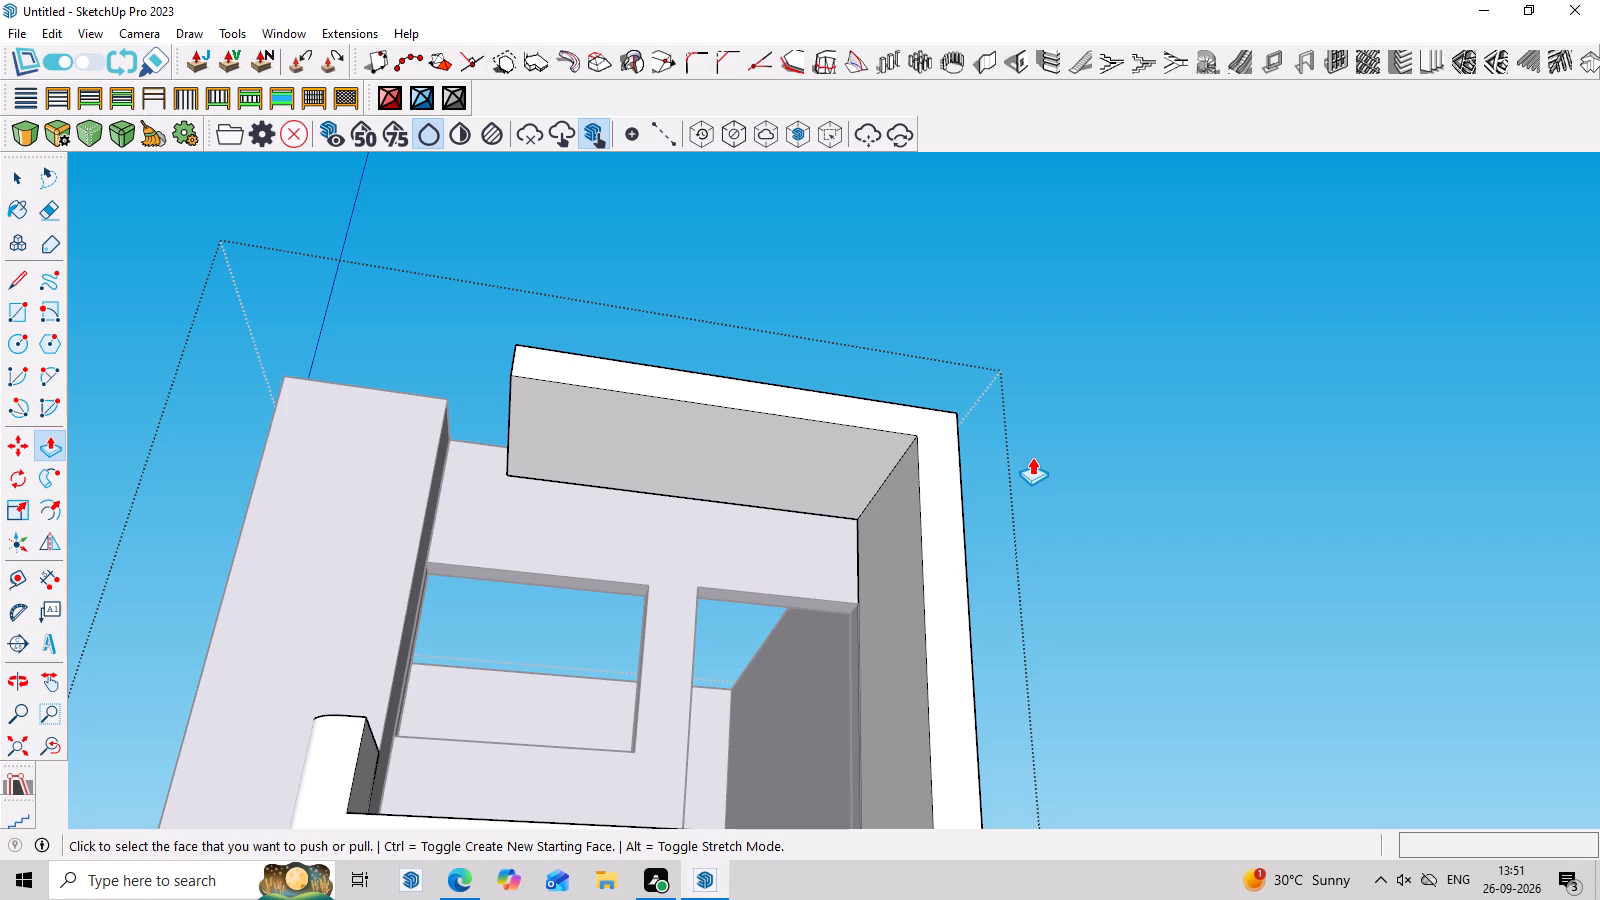
pyautogui.moveTo(1065, 533); pyautogui.dragTo(1057, 628, button='middle')
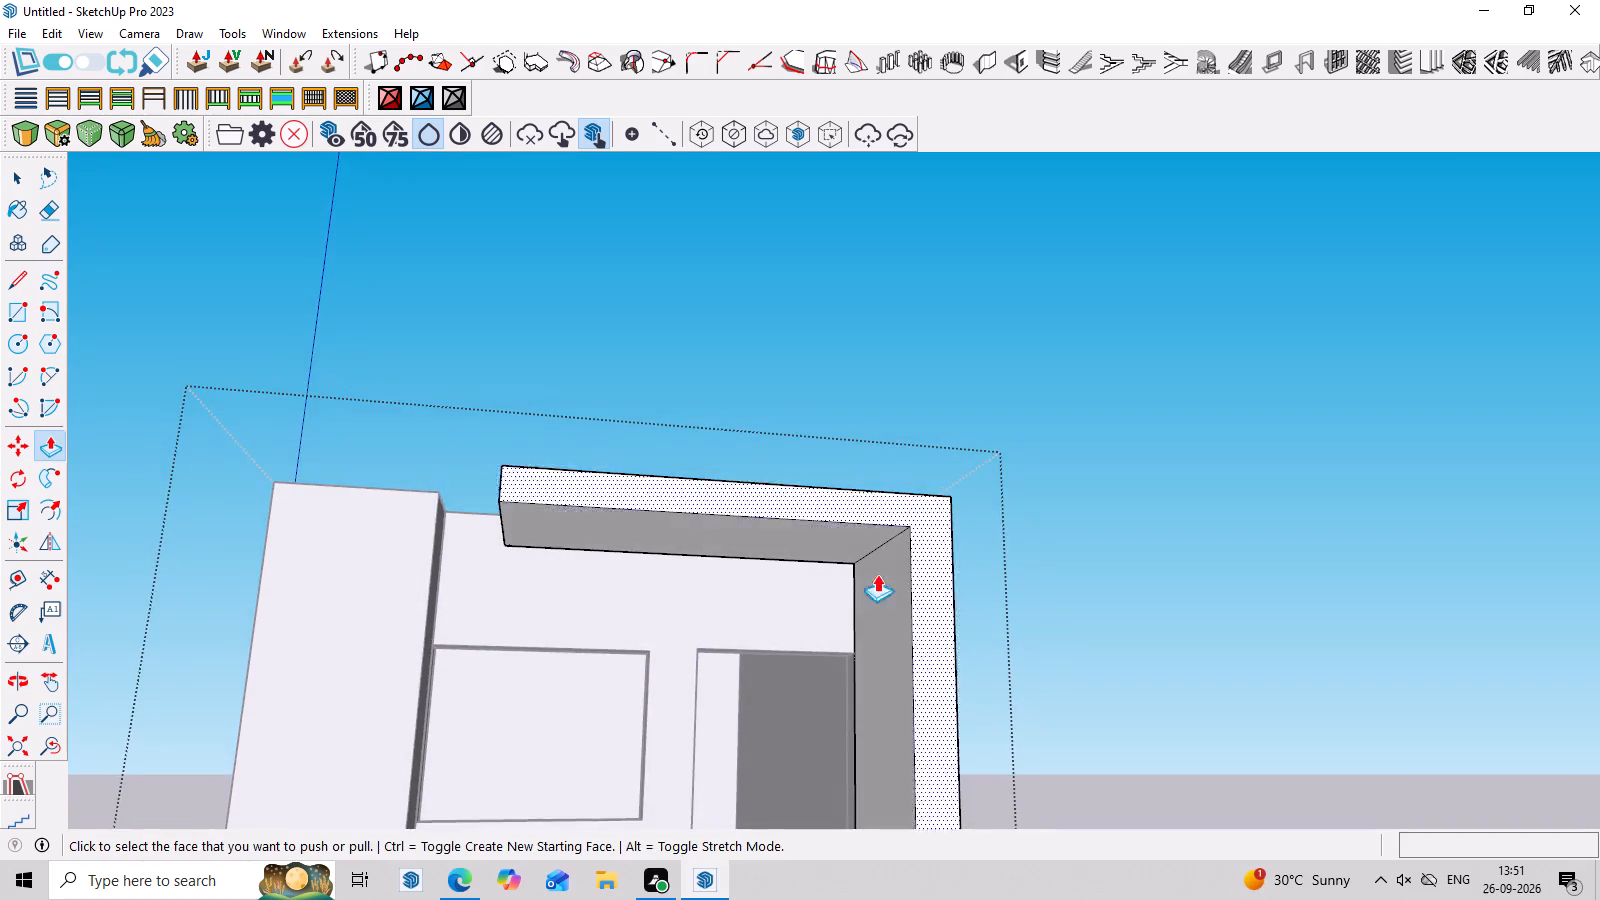
pyautogui.scroll(-3, 857, 408)
pyautogui.moveTo(1011, 345); pyautogui.dragTo(994, 565, button='middle')
pyautogui.moveTo(974, 558); pyautogui.dragTo(982, 600, button='middle')
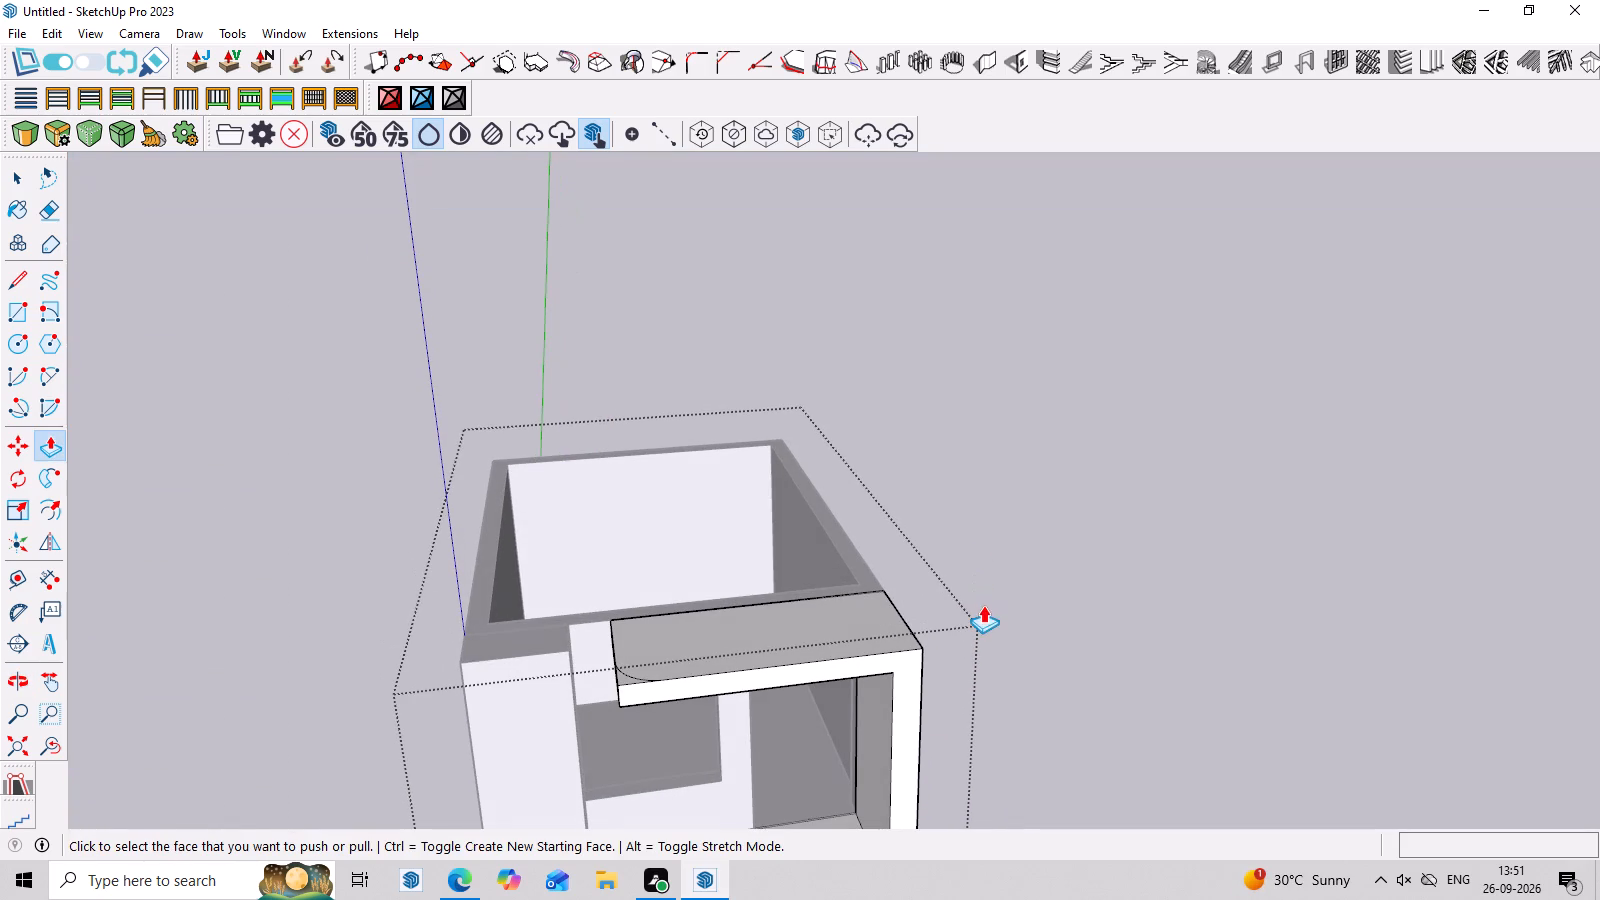
pyautogui.hotkey('ctrl', 'z')
pyautogui.hotkey('ctrl', 'z')
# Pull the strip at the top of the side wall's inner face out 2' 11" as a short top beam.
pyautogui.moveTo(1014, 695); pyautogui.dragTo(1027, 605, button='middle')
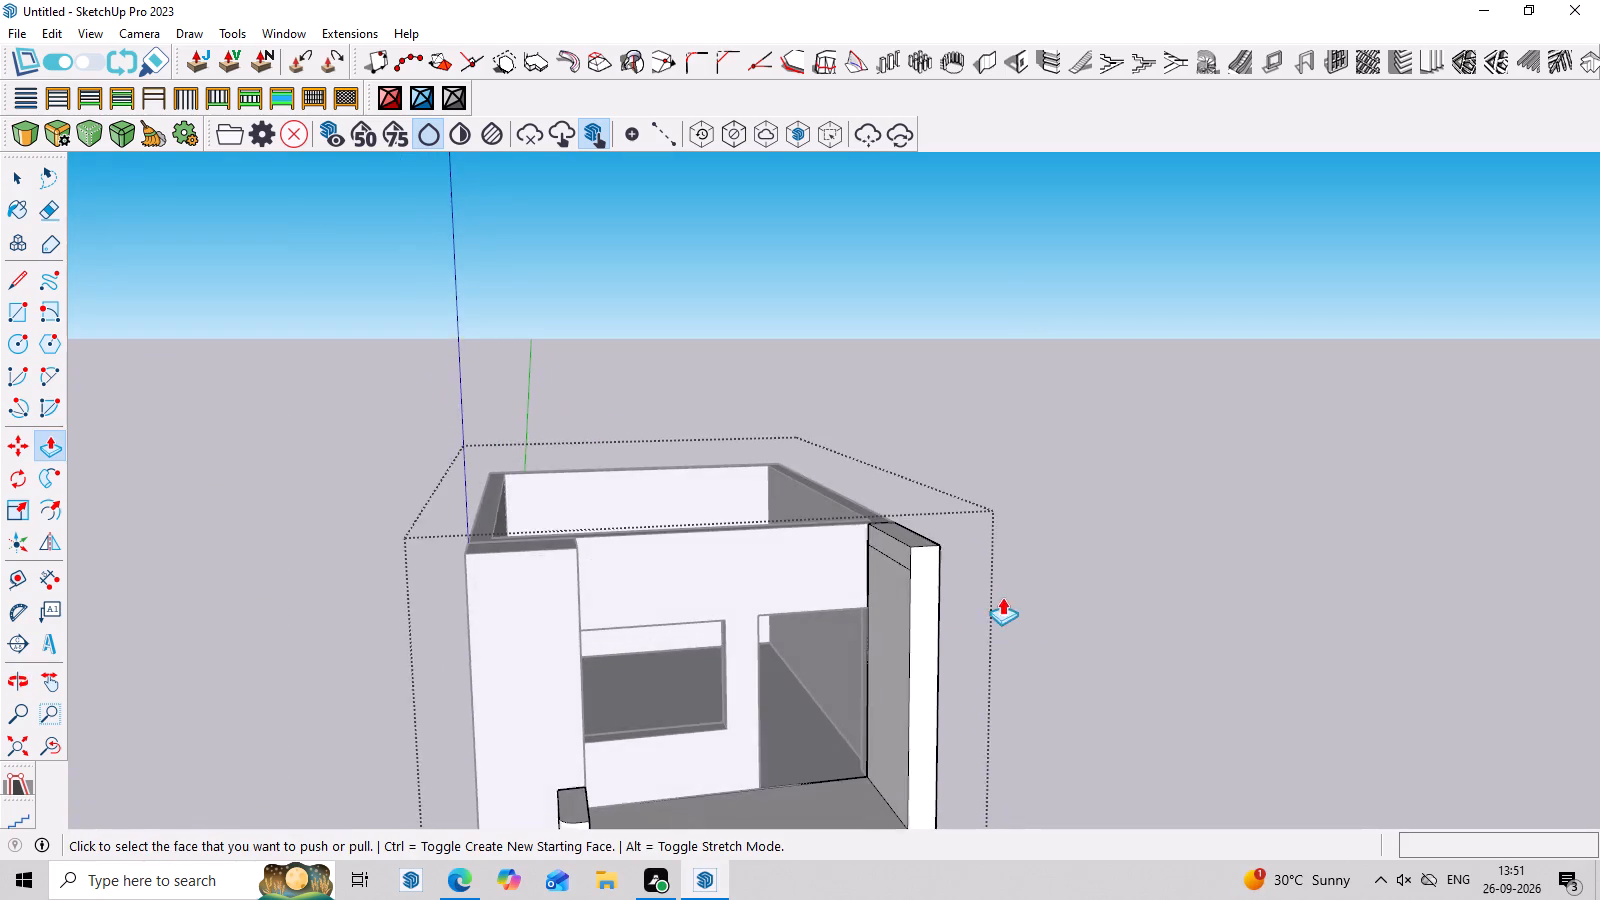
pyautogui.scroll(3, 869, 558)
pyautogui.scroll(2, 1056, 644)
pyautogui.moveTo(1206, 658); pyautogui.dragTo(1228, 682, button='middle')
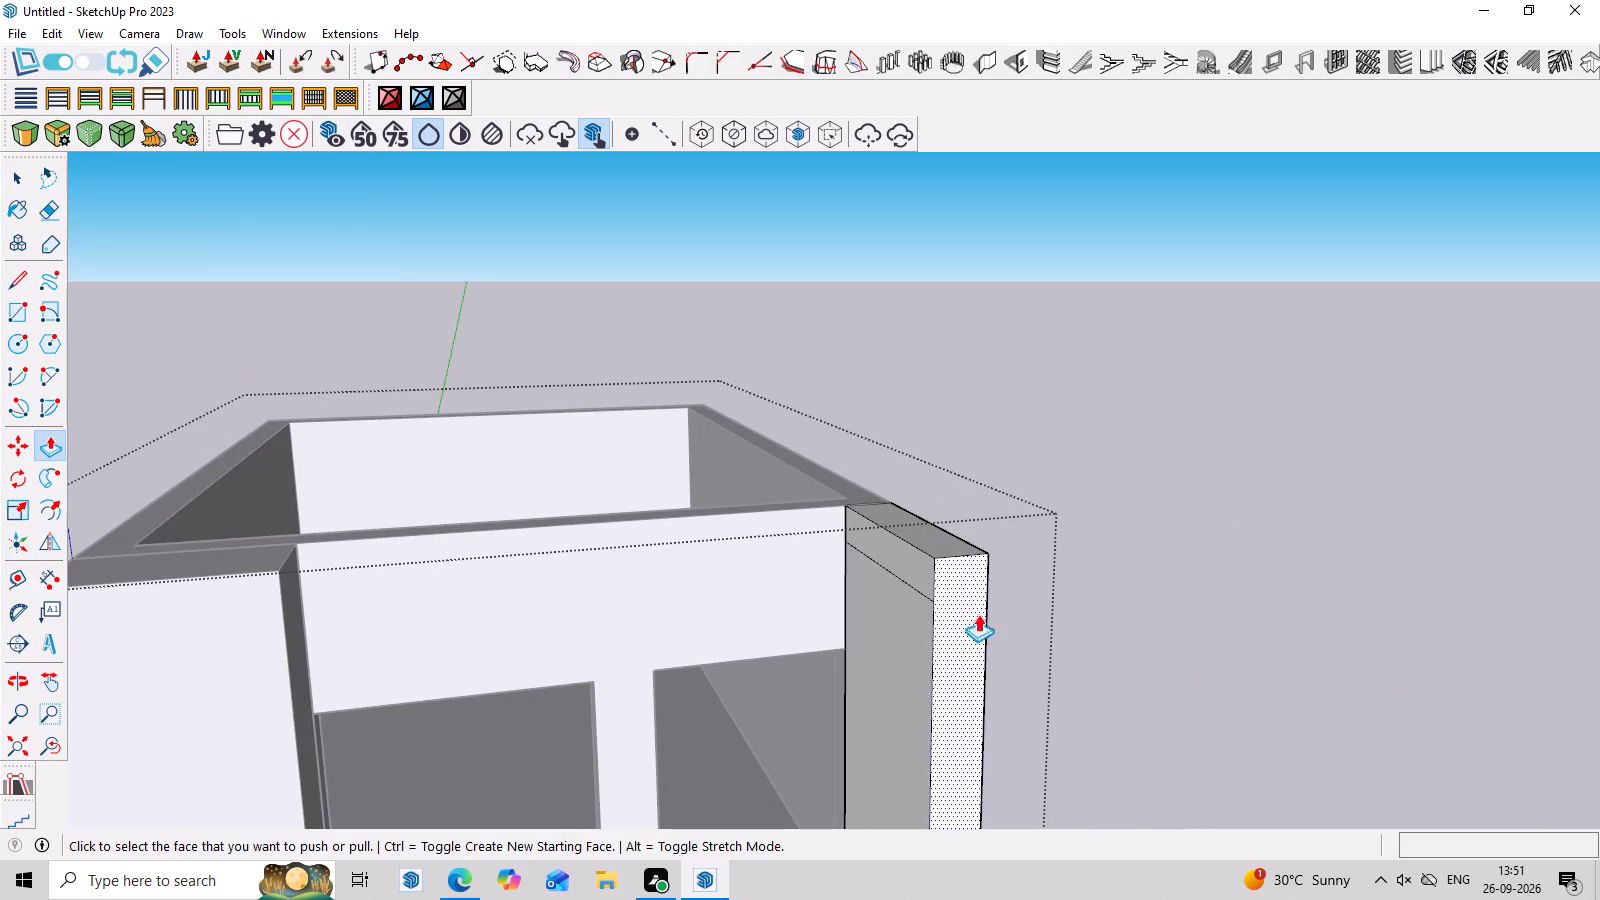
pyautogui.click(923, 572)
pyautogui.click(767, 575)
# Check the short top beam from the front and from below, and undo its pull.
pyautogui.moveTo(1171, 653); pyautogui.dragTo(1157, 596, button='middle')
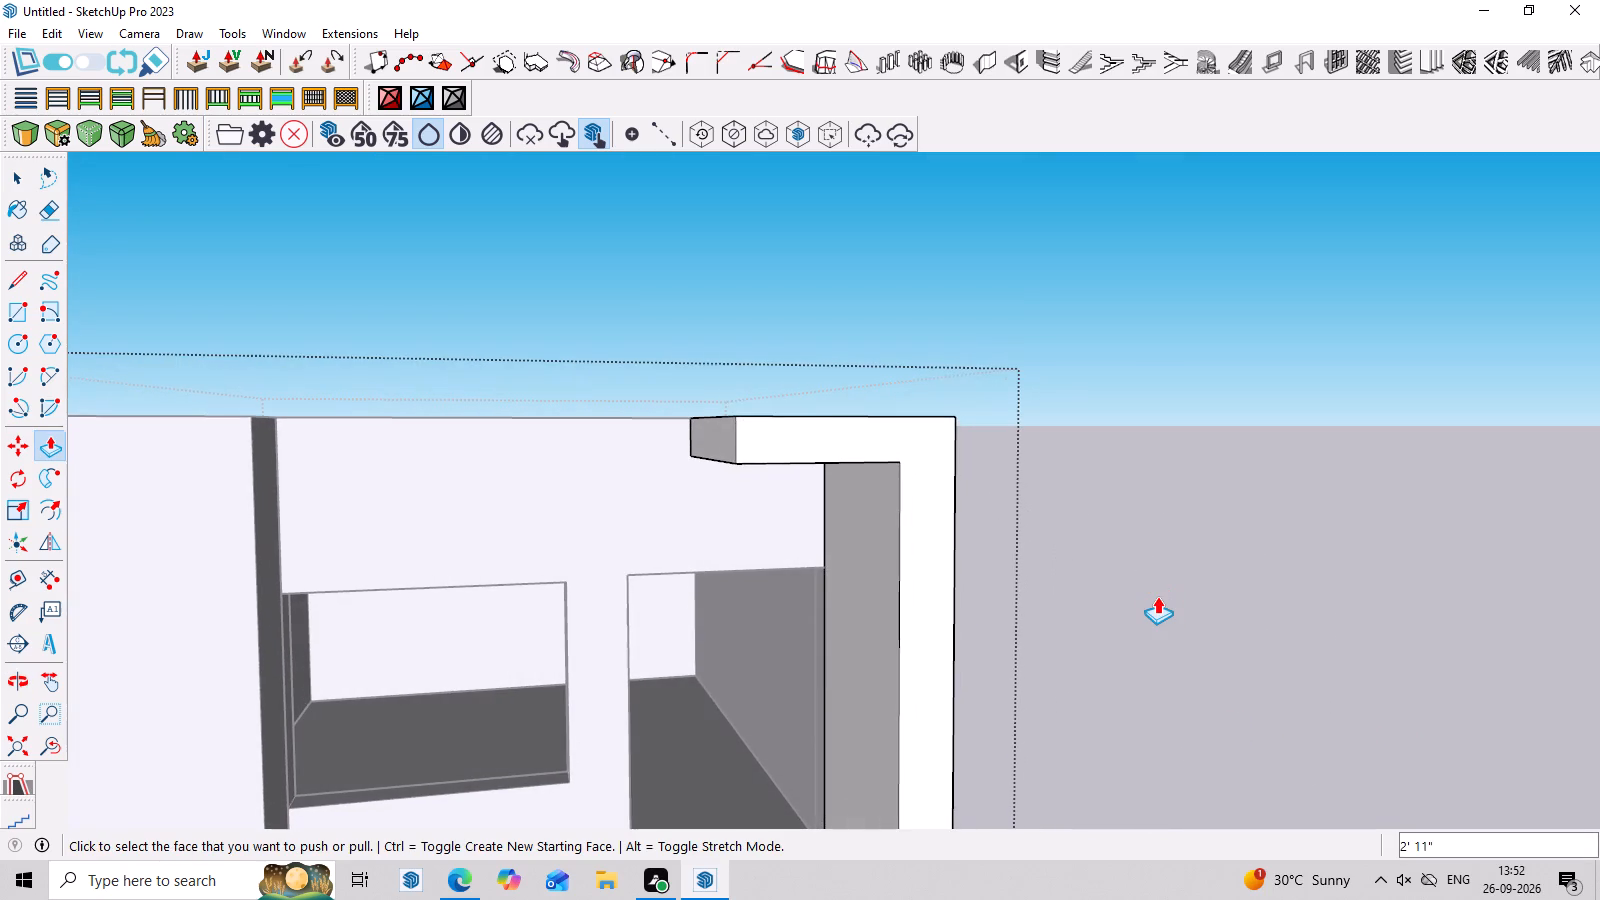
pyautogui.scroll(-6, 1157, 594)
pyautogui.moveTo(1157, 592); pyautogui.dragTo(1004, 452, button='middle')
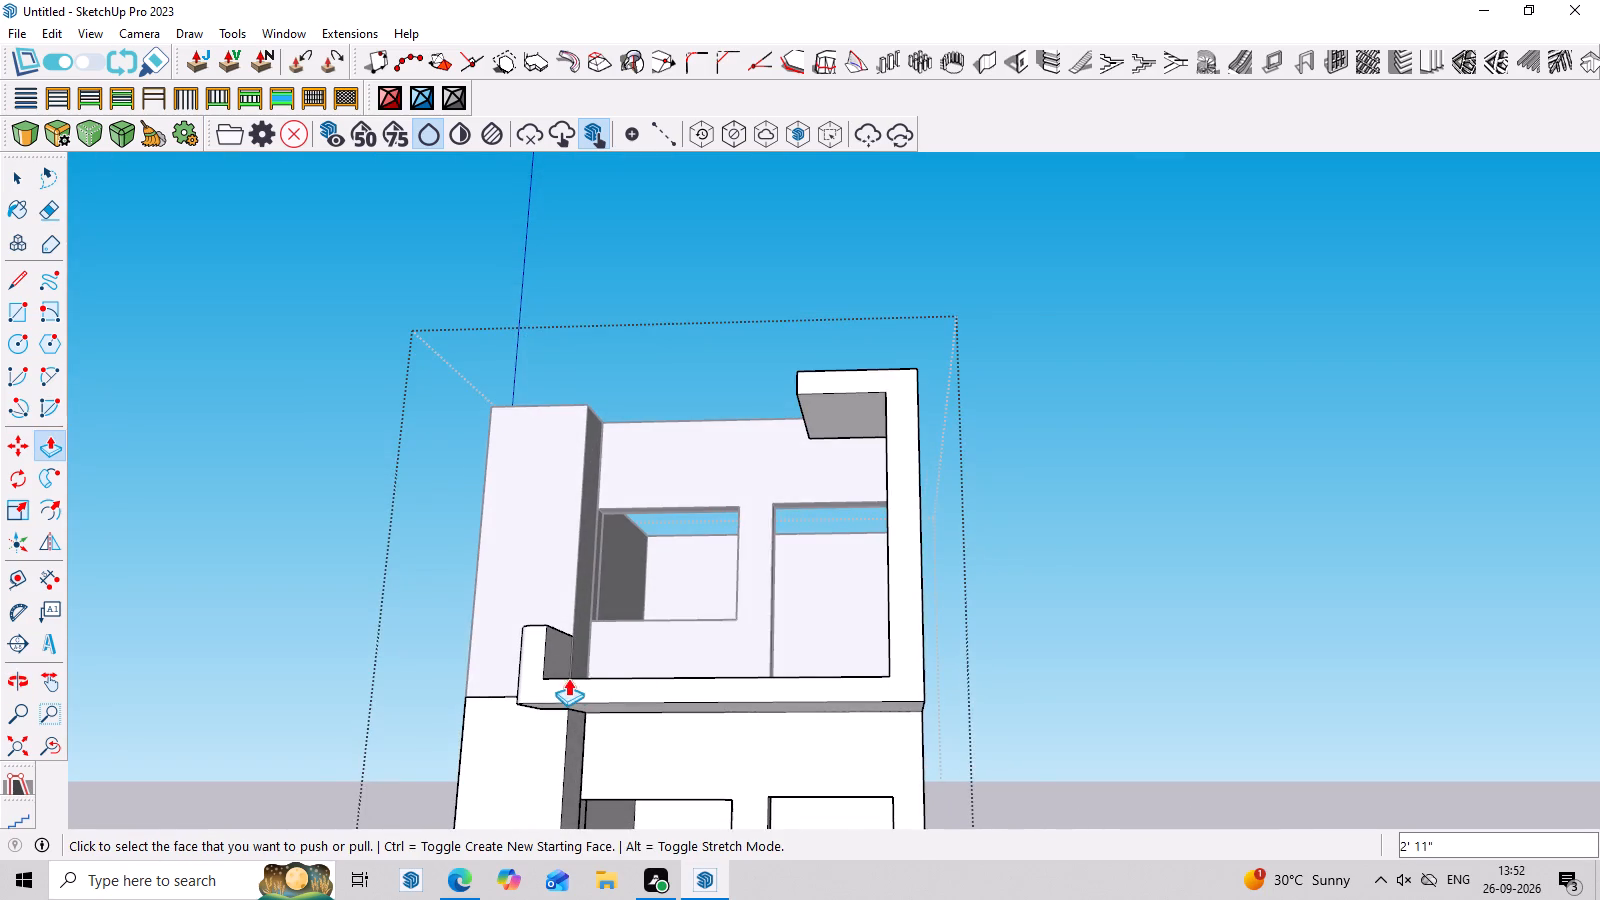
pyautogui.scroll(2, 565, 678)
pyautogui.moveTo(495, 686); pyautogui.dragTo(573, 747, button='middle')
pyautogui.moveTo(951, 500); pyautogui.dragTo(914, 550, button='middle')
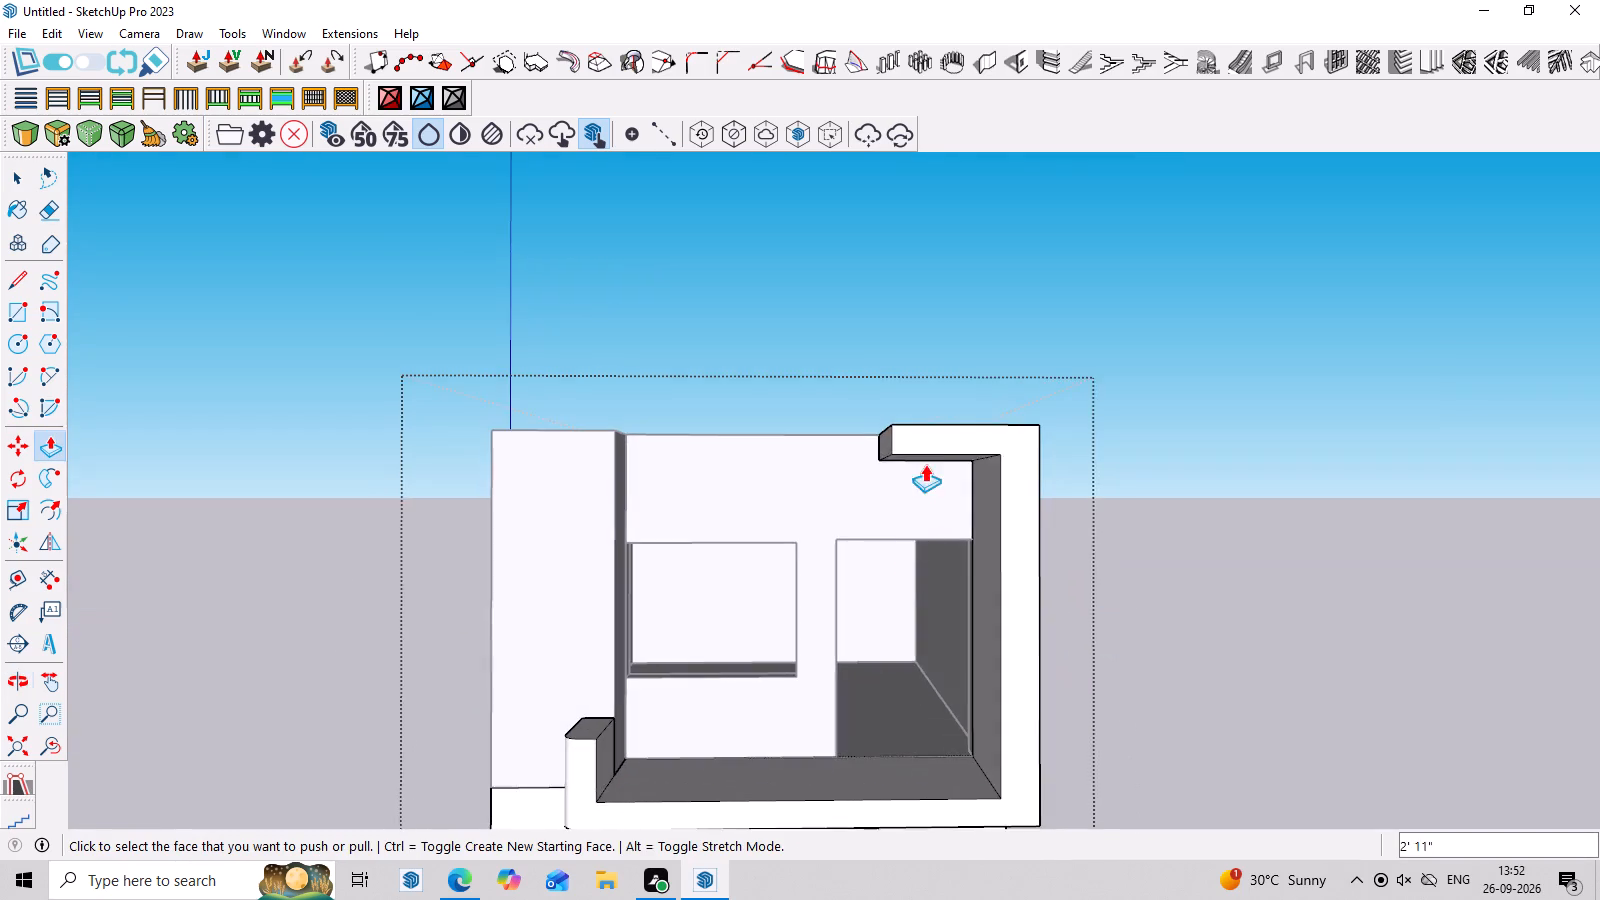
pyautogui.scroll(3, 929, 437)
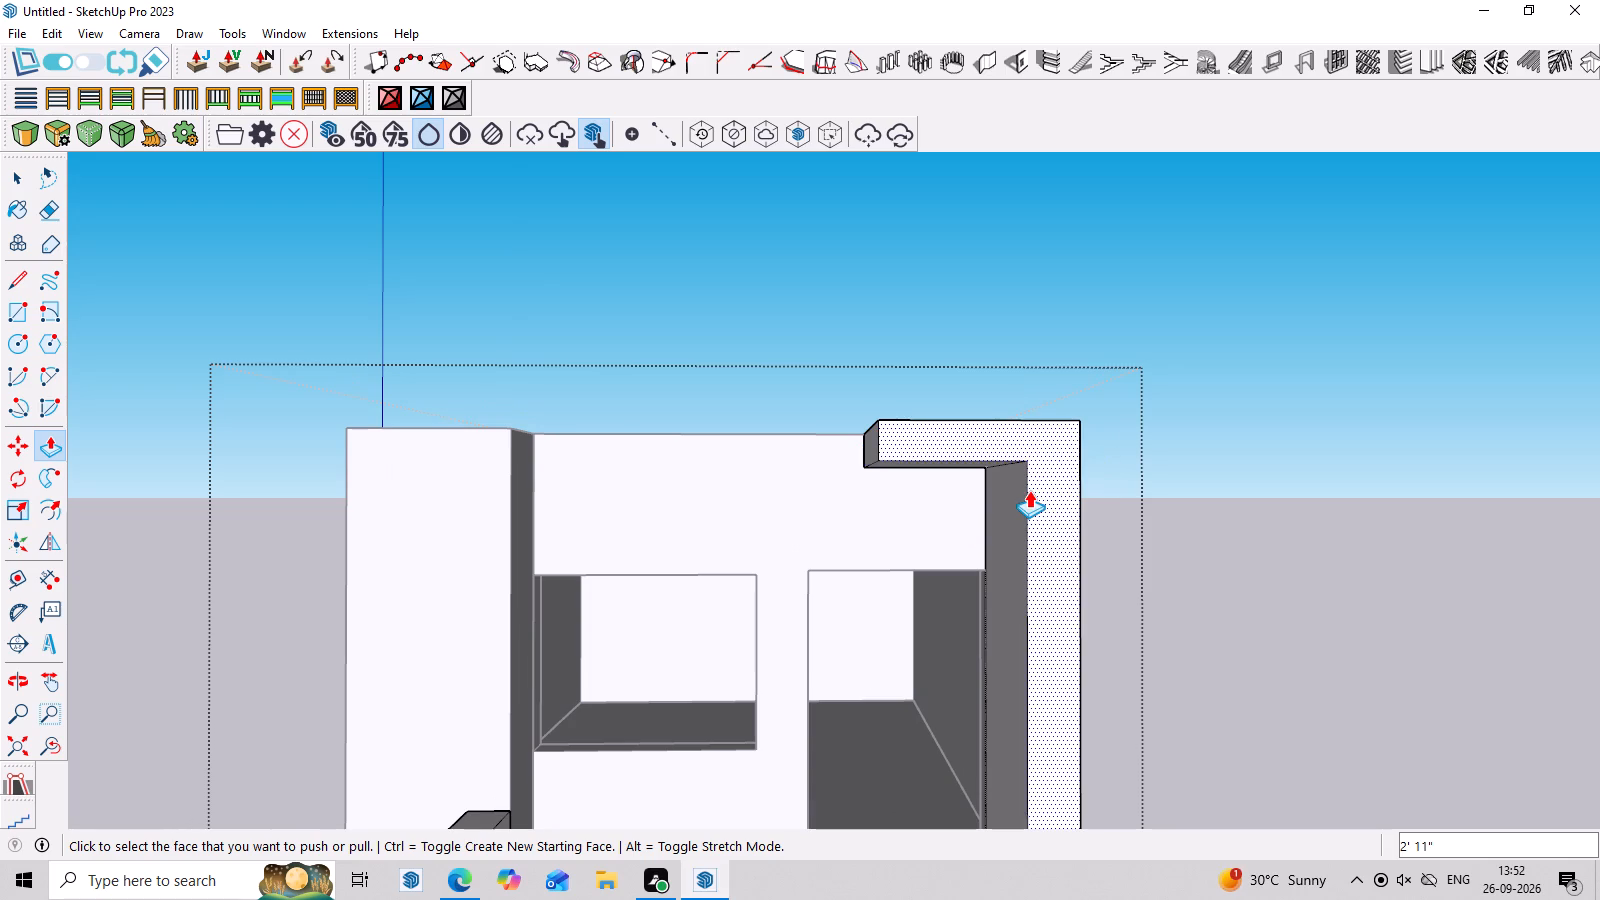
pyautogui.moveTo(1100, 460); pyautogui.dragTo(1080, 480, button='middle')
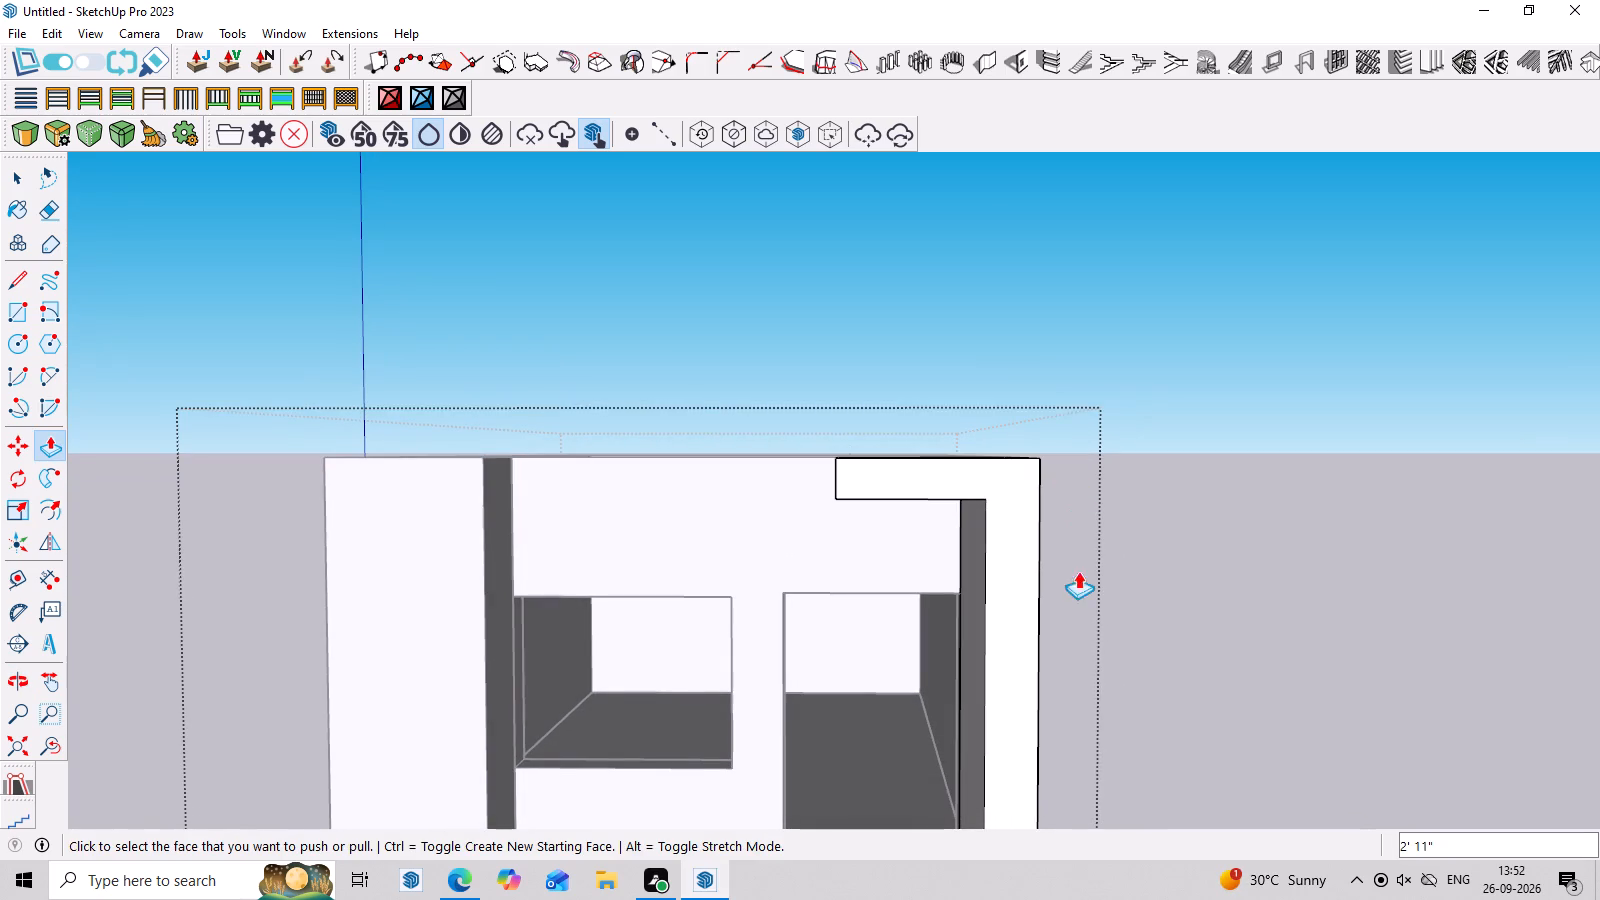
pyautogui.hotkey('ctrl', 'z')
# Examine the side wall, the slab and its short end upstand from the front, side and below.
pyautogui.moveTo(1078, 587); pyautogui.dragTo(1105, 604, button='middle')
pyautogui.scroll(3, 1051, 535)
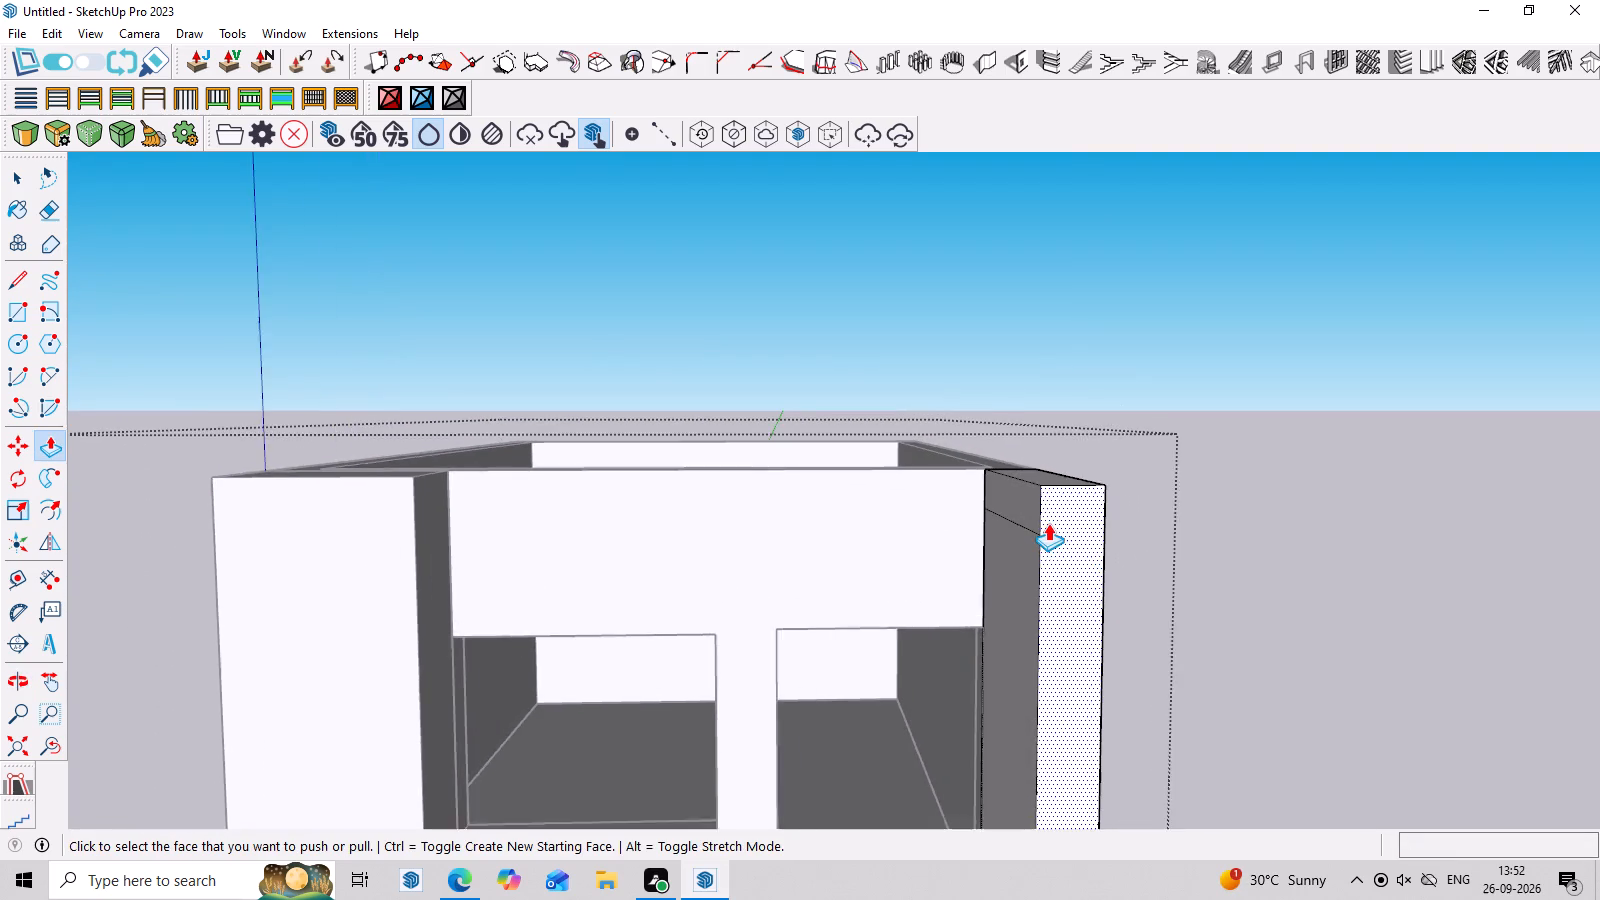
pyautogui.scroll(2, 1048, 523)
pyautogui.moveTo(1185, 547); pyautogui.dragTo(1360, 548, button='middle')
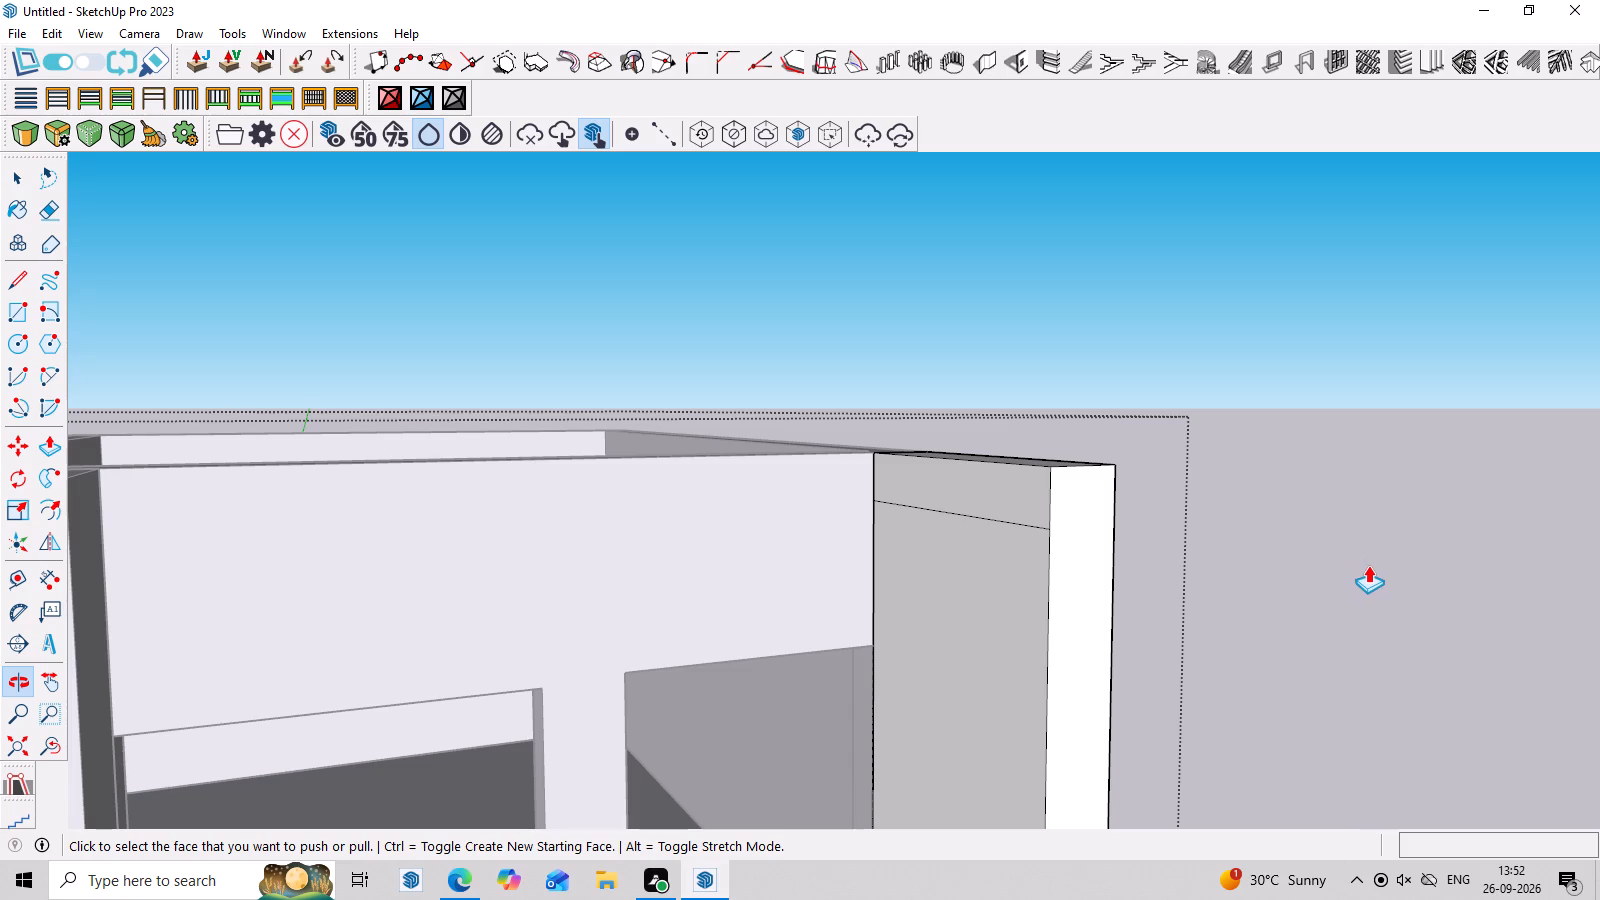
pyautogui.scroll(-8, 1373, 436)
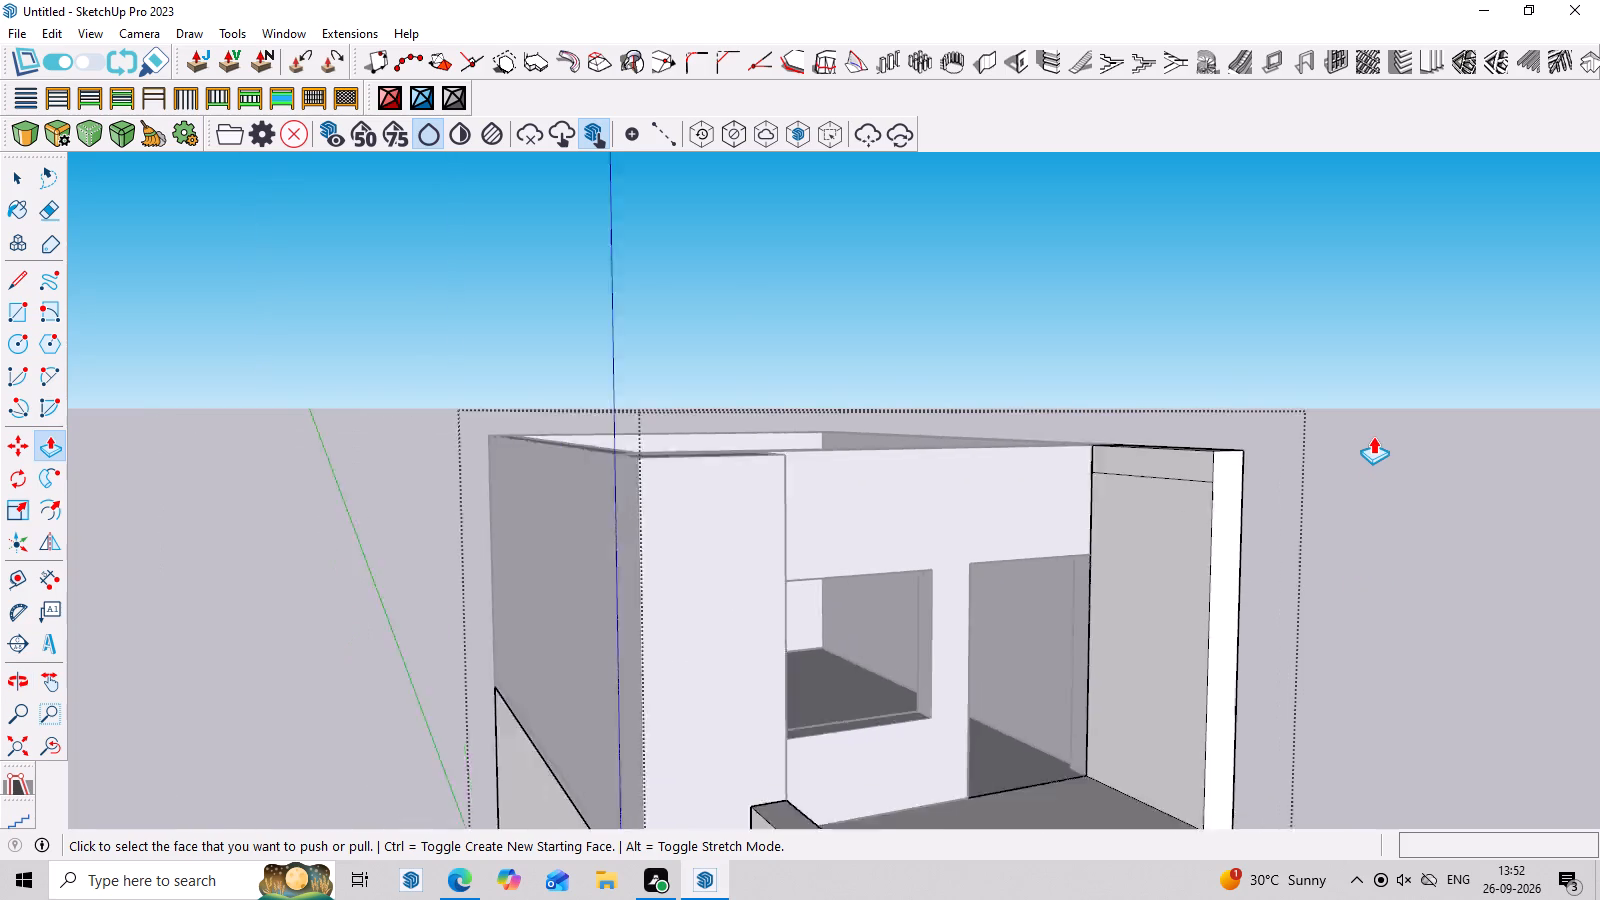
pyautogui.scroll(-5, 1373, 436)
pyautogui.moveTo(1448, 477); pyautogui.dragTo(1169, 443, button='middle')
pyautogui.moveTo(728, 682); pyautogui.dragTo(780, 694, button='middle')
pyautogui.scroll(6, 1249, 382)
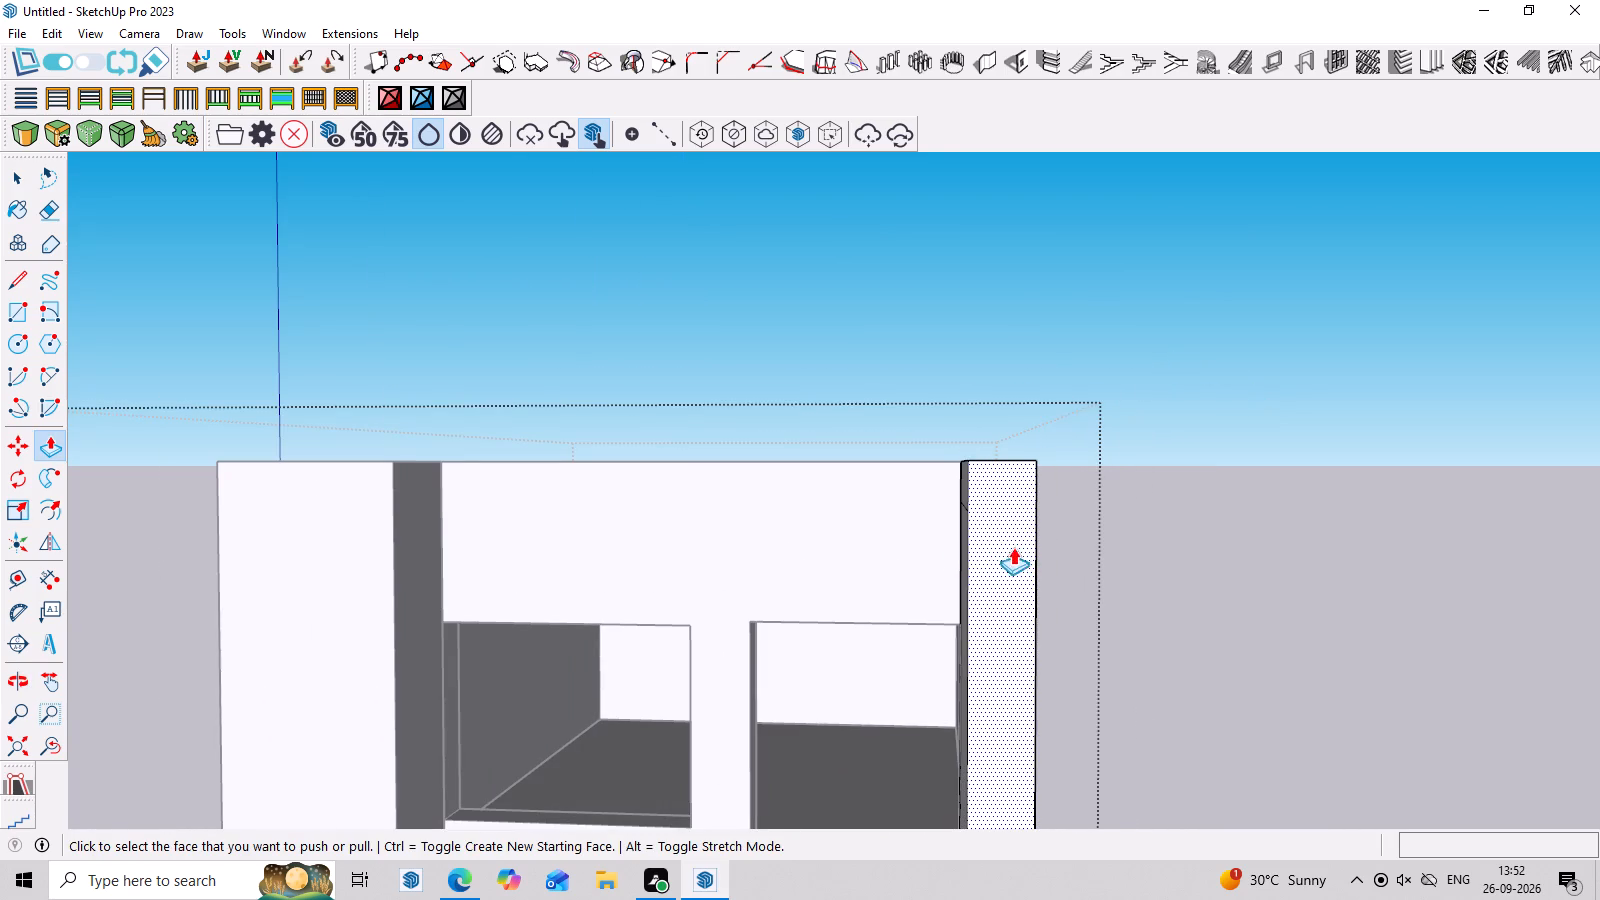
pyautogui.scroll(-7, 1026, 571)
pyautogui.moveTo(1061, 615); pyautogui.dragTo(1070, 351, button='middle')
pyautogui.scroll(3, 1065, 484)
pyautogui.moveTo(1105, 614); pyautogui.dragTo(1125, 750, button='middle')
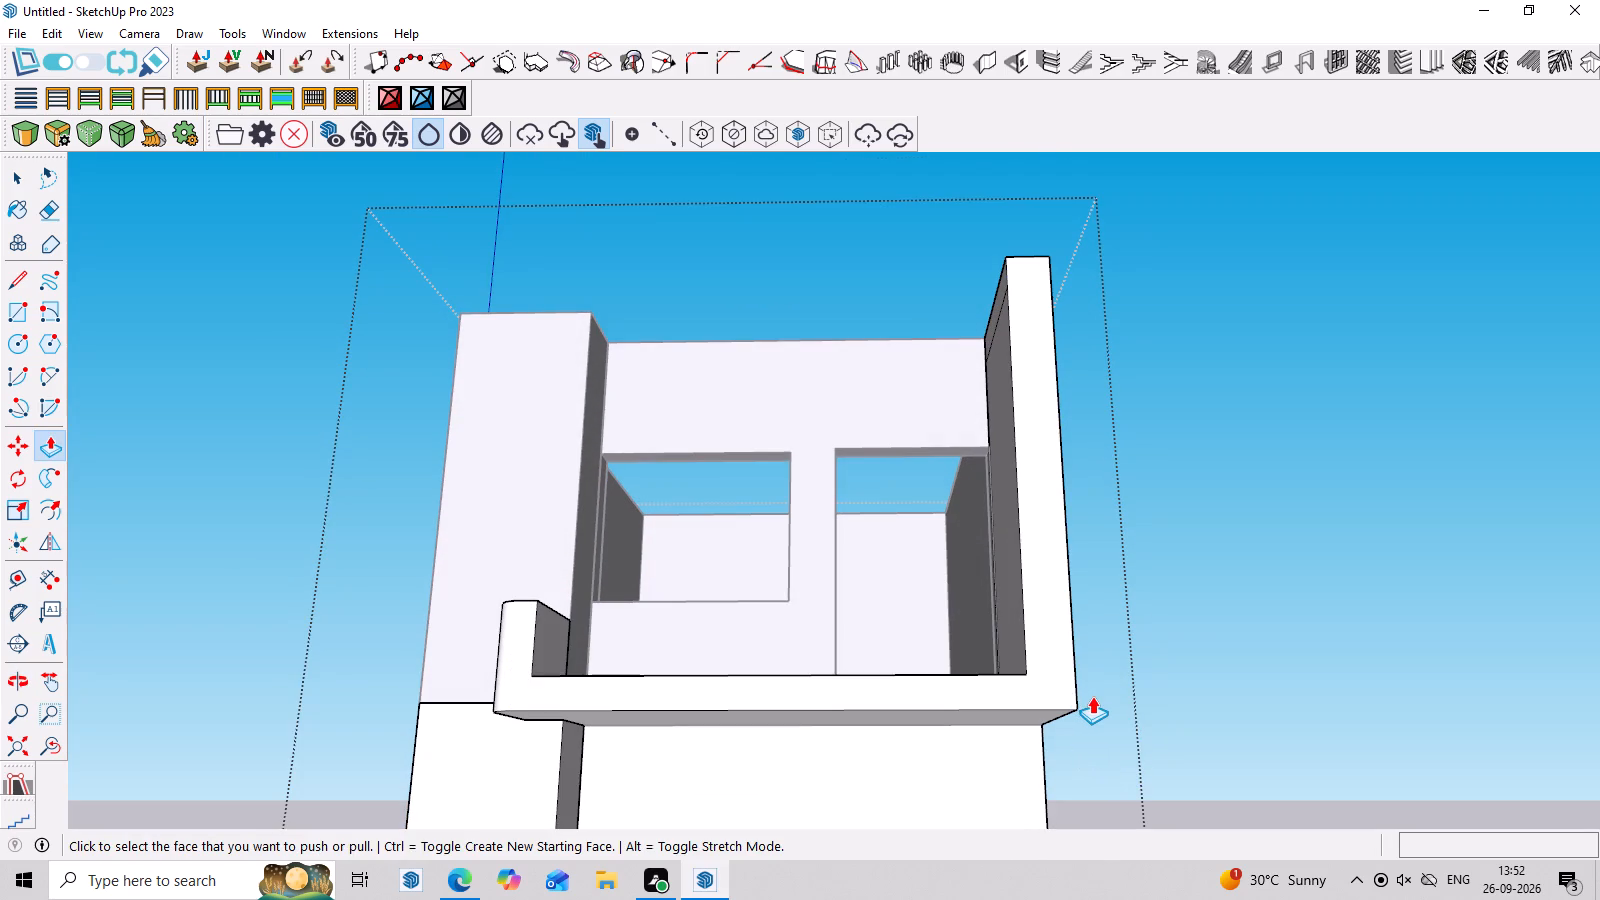
# Undo the dividing line on the side wall and the wall's pull above the end of the slab.
pyautogui.hotkey('ctrl', 'z')
pyautogui.hotkey('ctrl', 'z')
pyautogui.moveTo(1107, 700); pyautogui.dragTo(1101, 841, button='middle')
pyautogui.scroll(-7, 1096, 591)
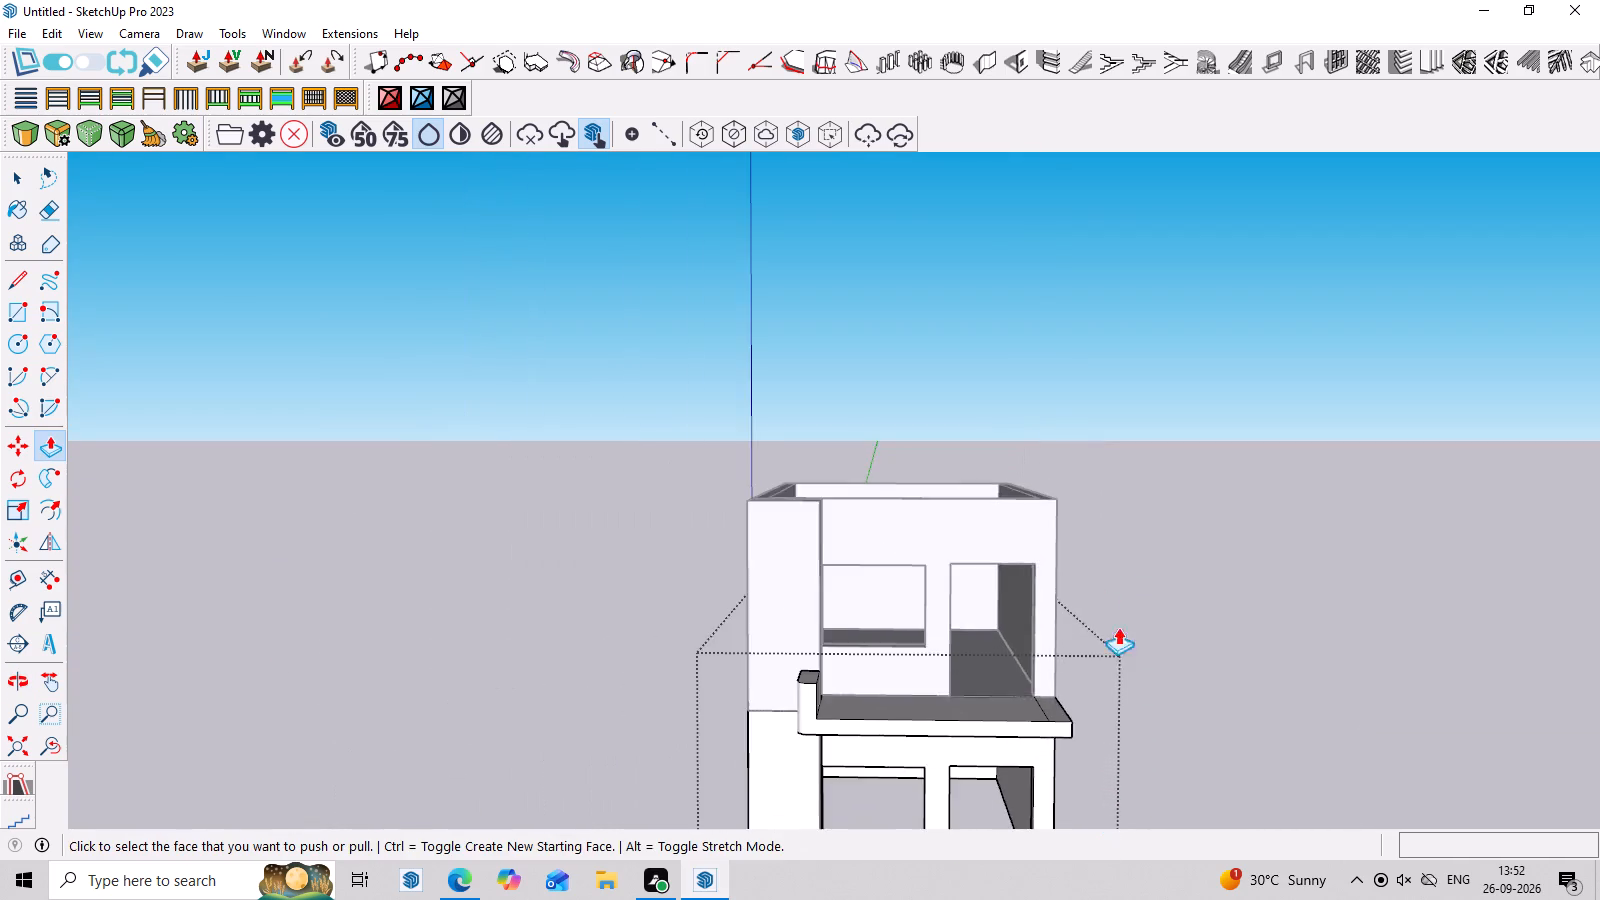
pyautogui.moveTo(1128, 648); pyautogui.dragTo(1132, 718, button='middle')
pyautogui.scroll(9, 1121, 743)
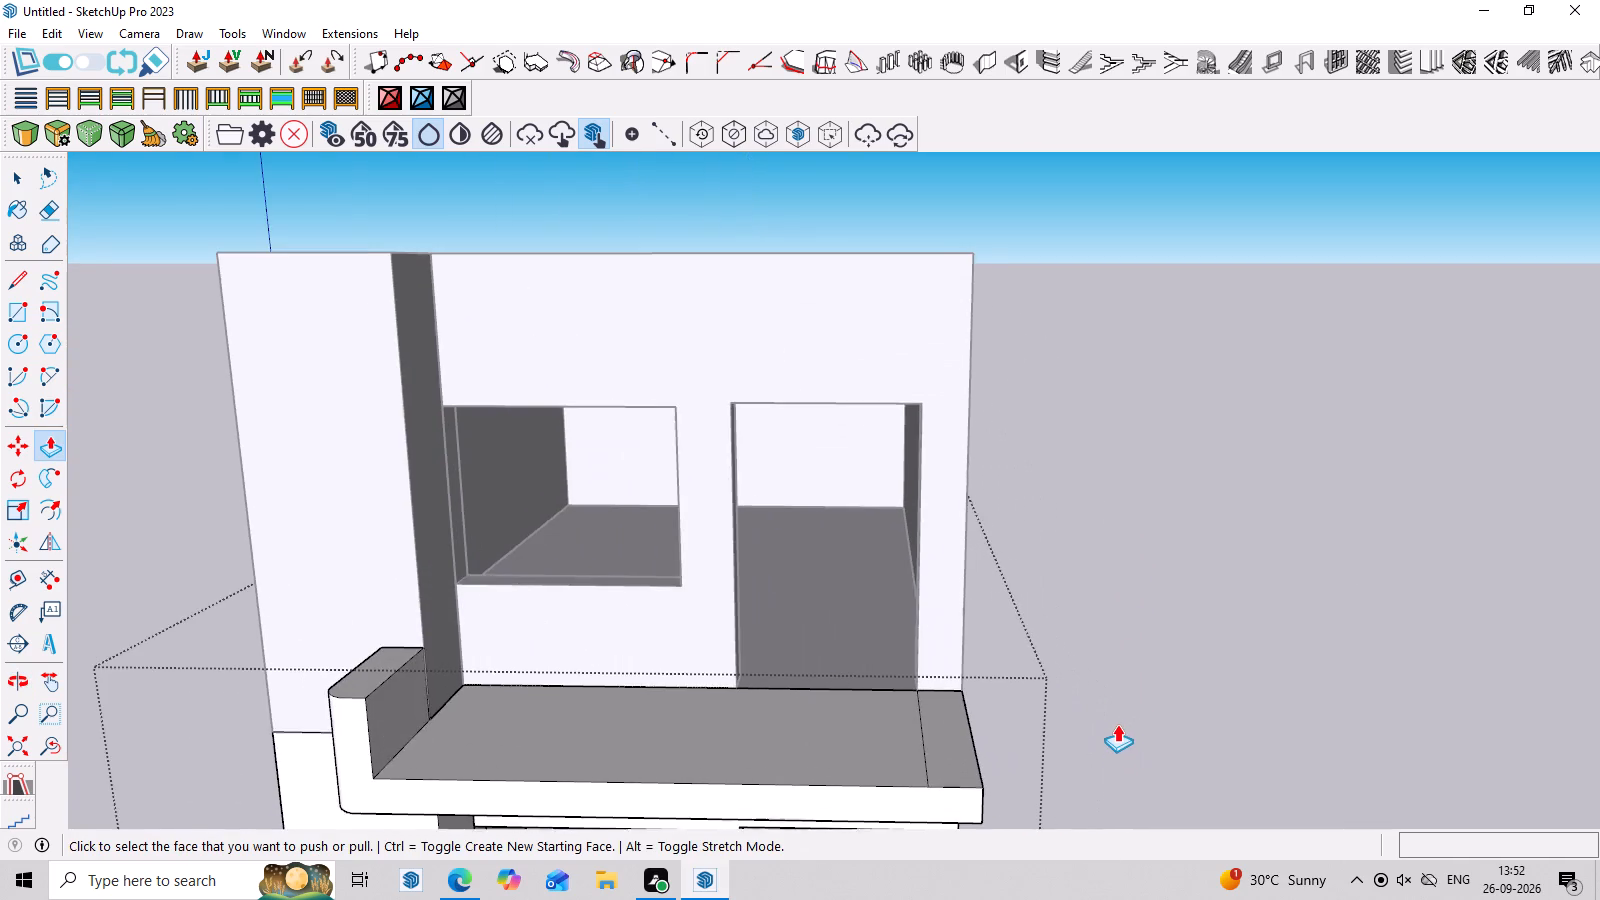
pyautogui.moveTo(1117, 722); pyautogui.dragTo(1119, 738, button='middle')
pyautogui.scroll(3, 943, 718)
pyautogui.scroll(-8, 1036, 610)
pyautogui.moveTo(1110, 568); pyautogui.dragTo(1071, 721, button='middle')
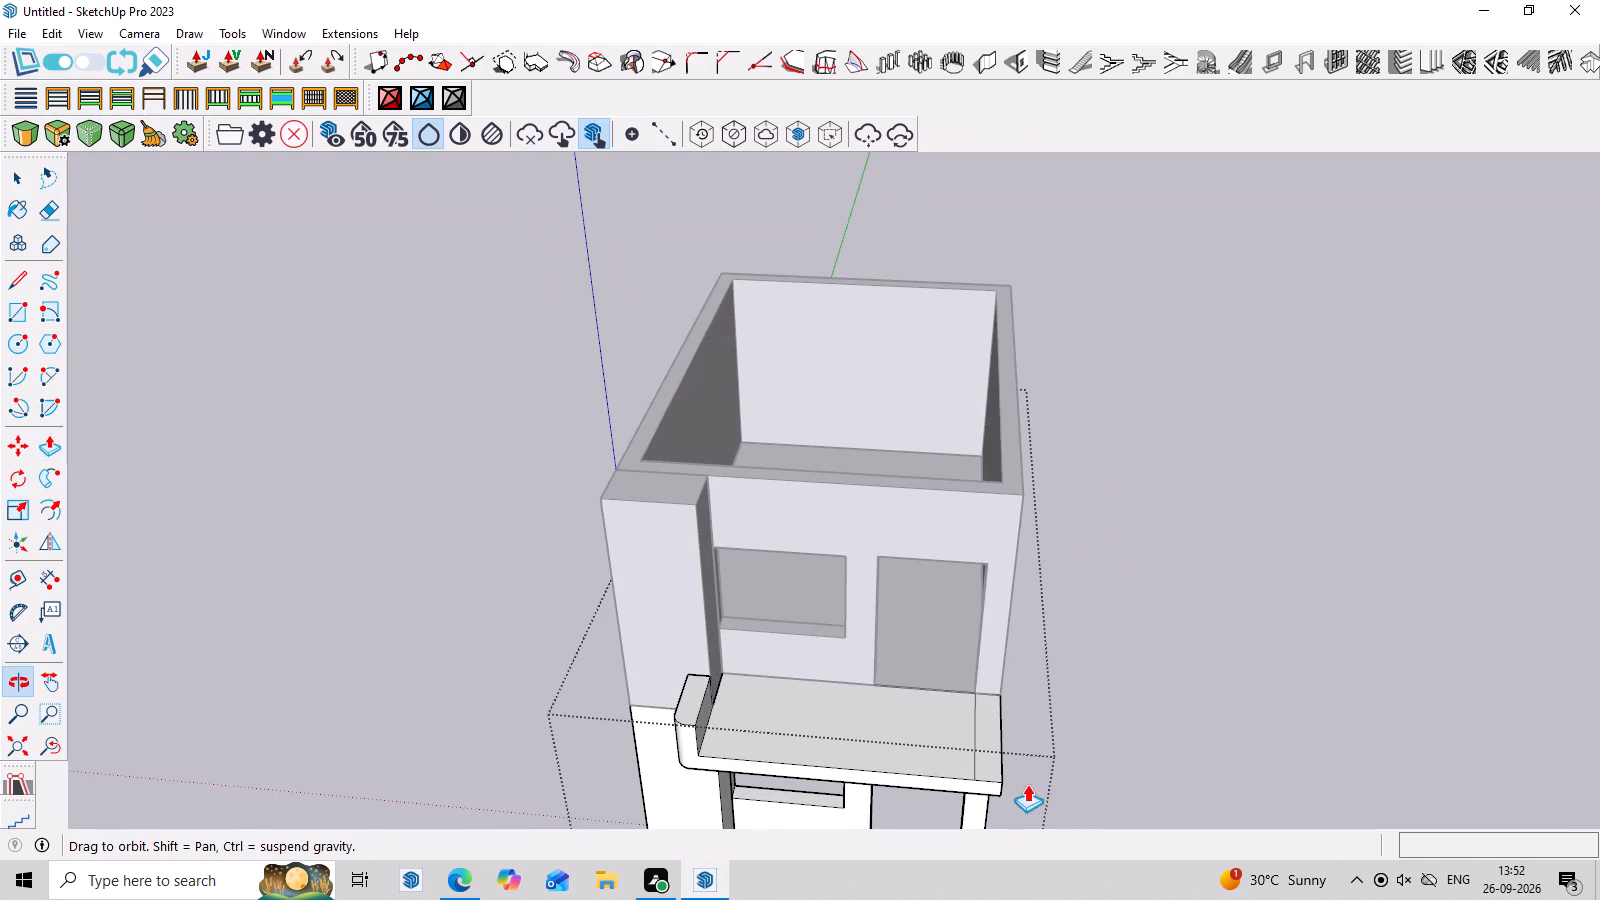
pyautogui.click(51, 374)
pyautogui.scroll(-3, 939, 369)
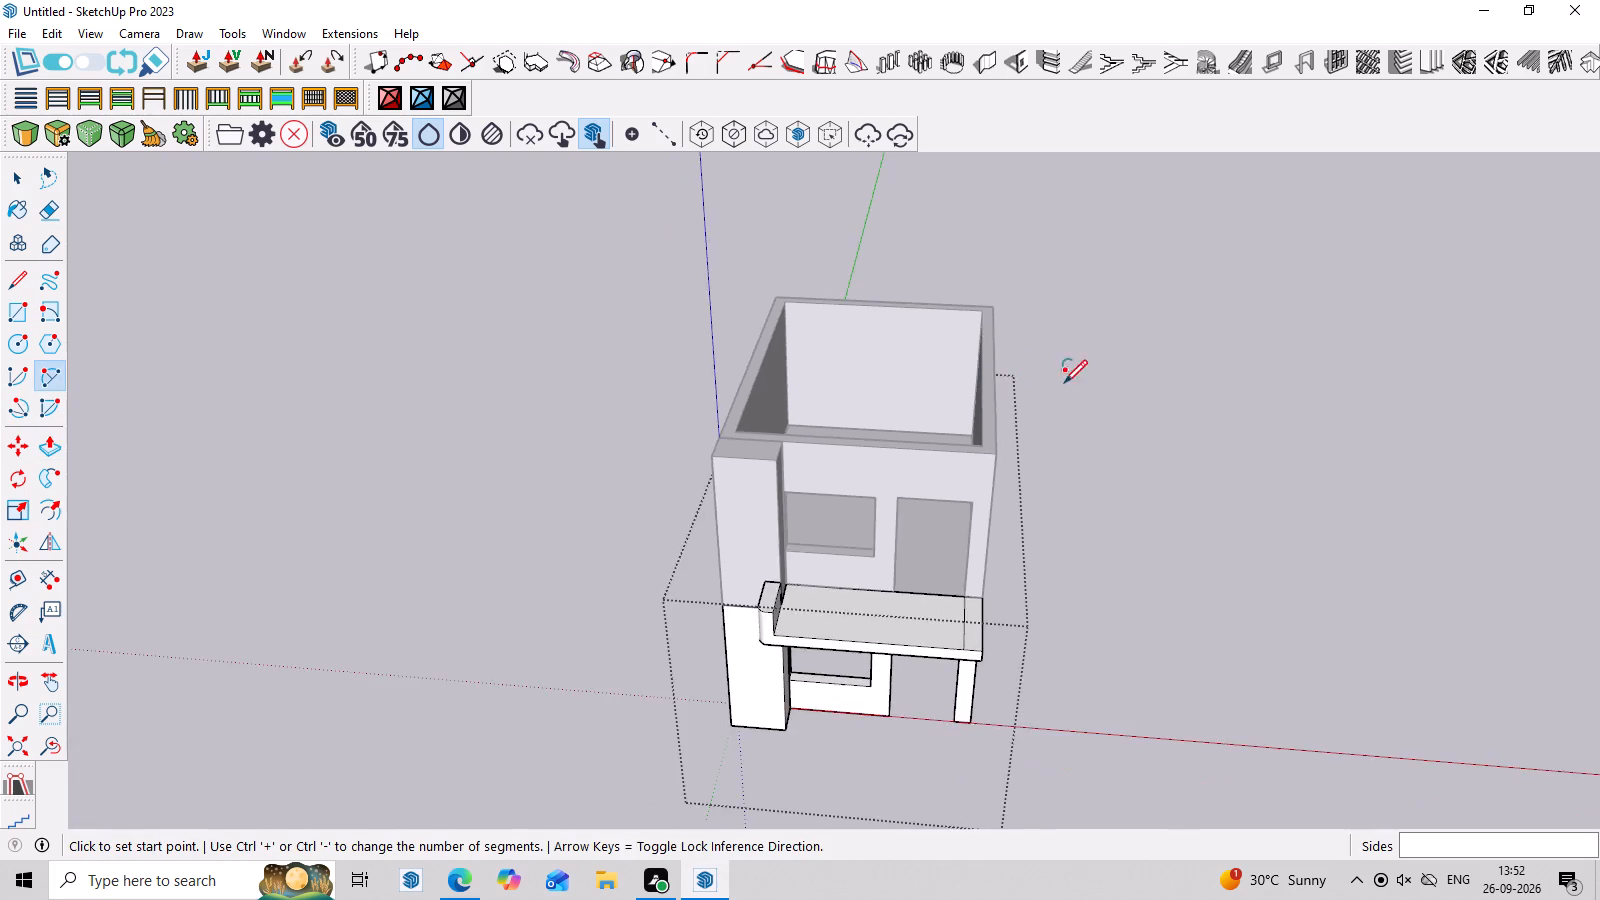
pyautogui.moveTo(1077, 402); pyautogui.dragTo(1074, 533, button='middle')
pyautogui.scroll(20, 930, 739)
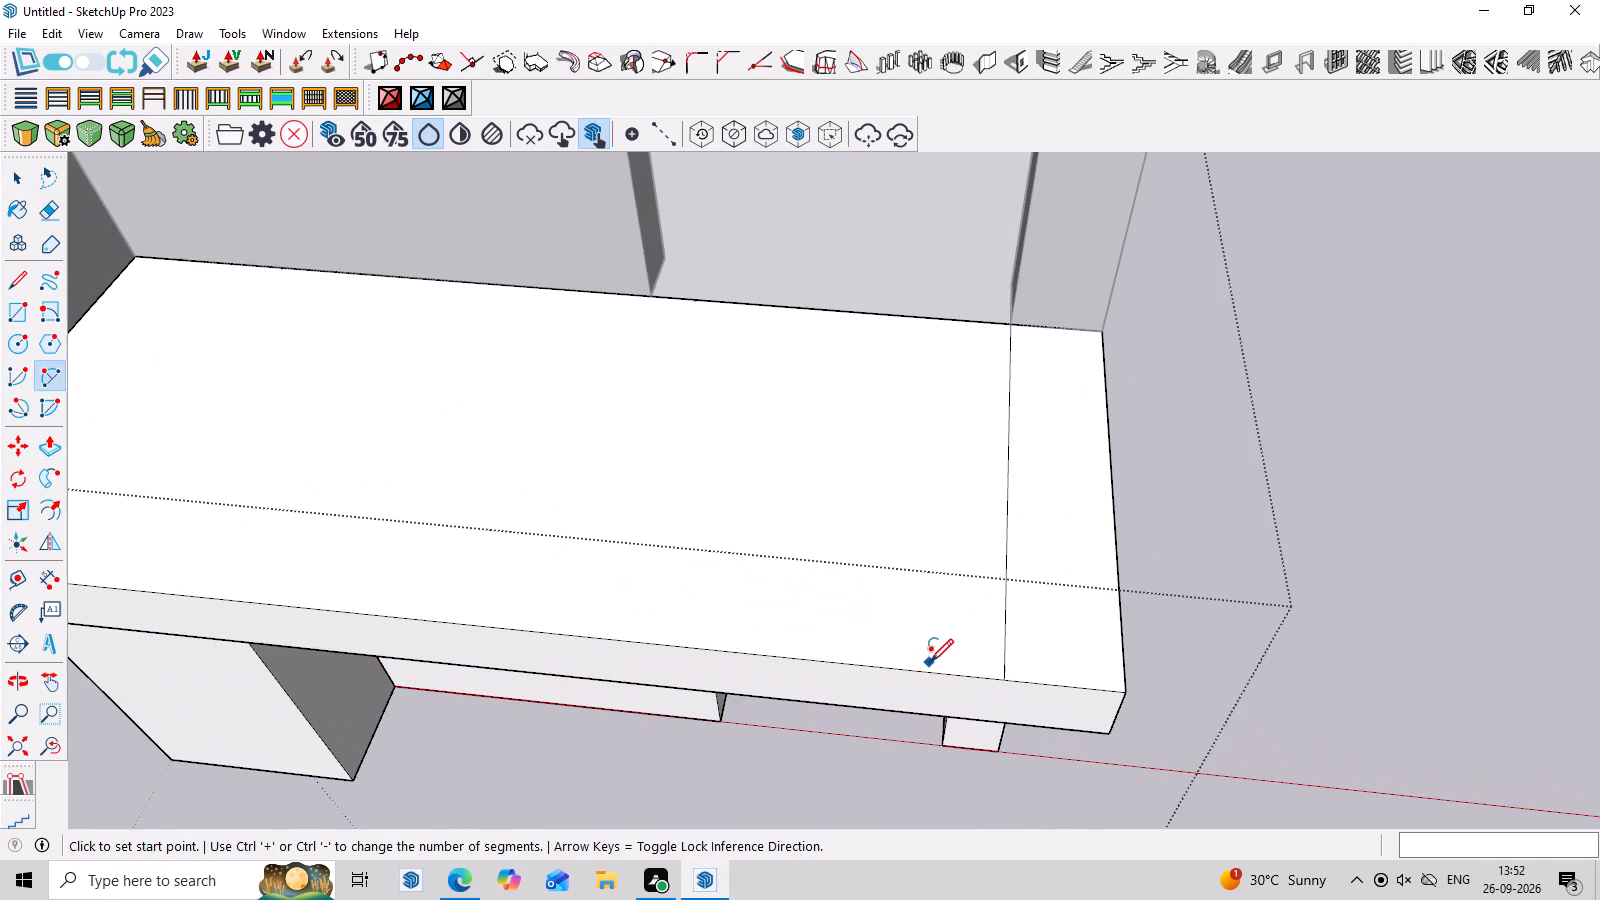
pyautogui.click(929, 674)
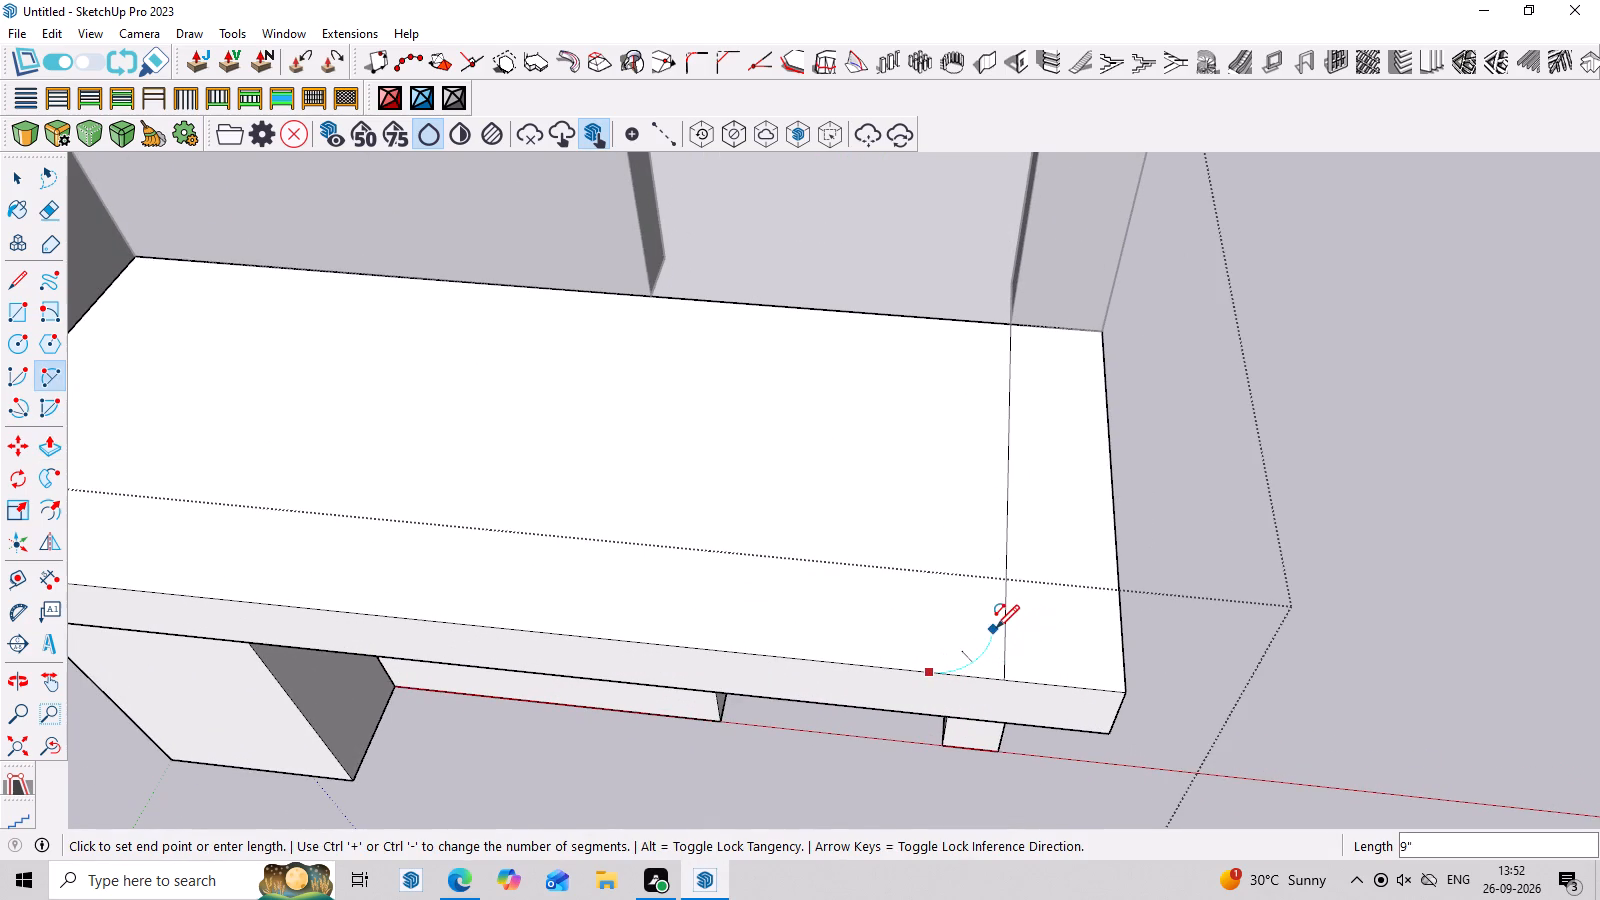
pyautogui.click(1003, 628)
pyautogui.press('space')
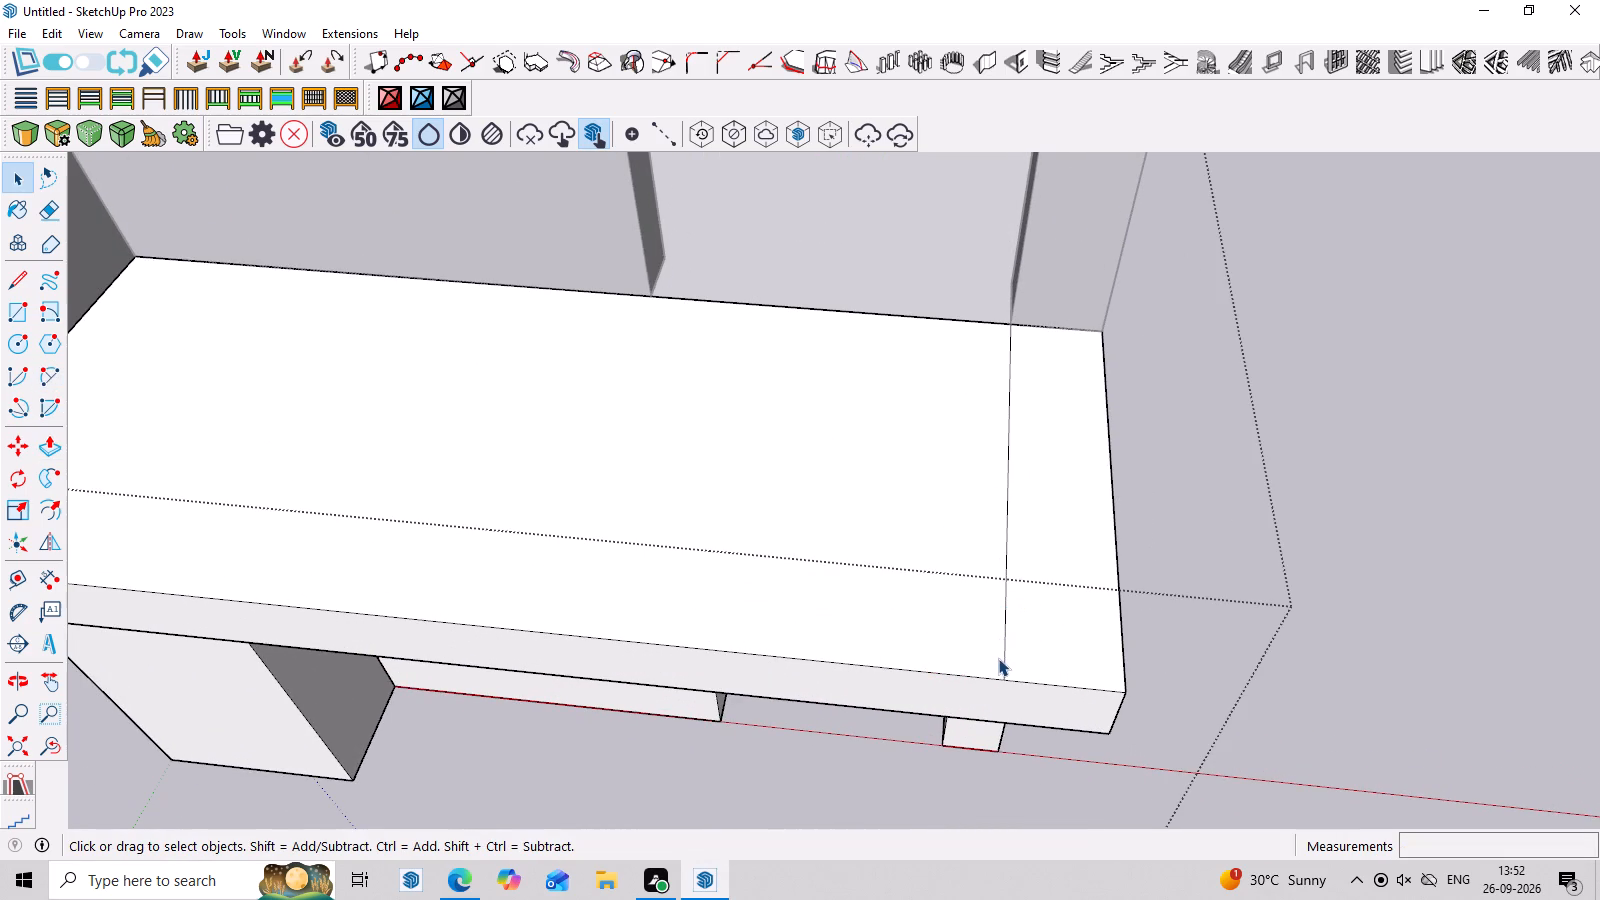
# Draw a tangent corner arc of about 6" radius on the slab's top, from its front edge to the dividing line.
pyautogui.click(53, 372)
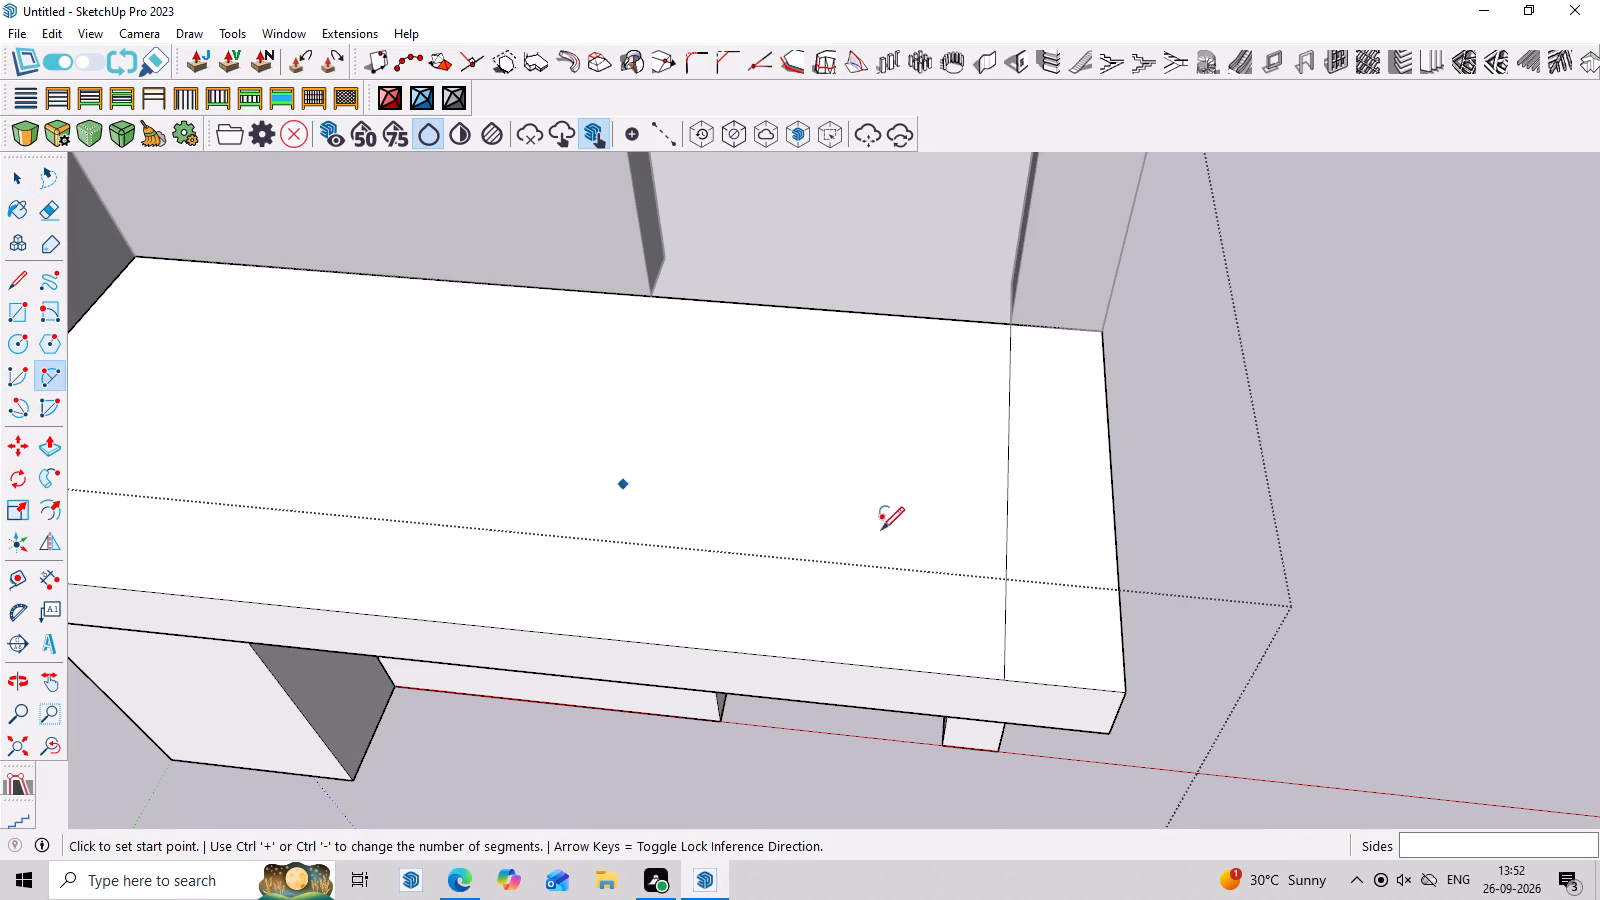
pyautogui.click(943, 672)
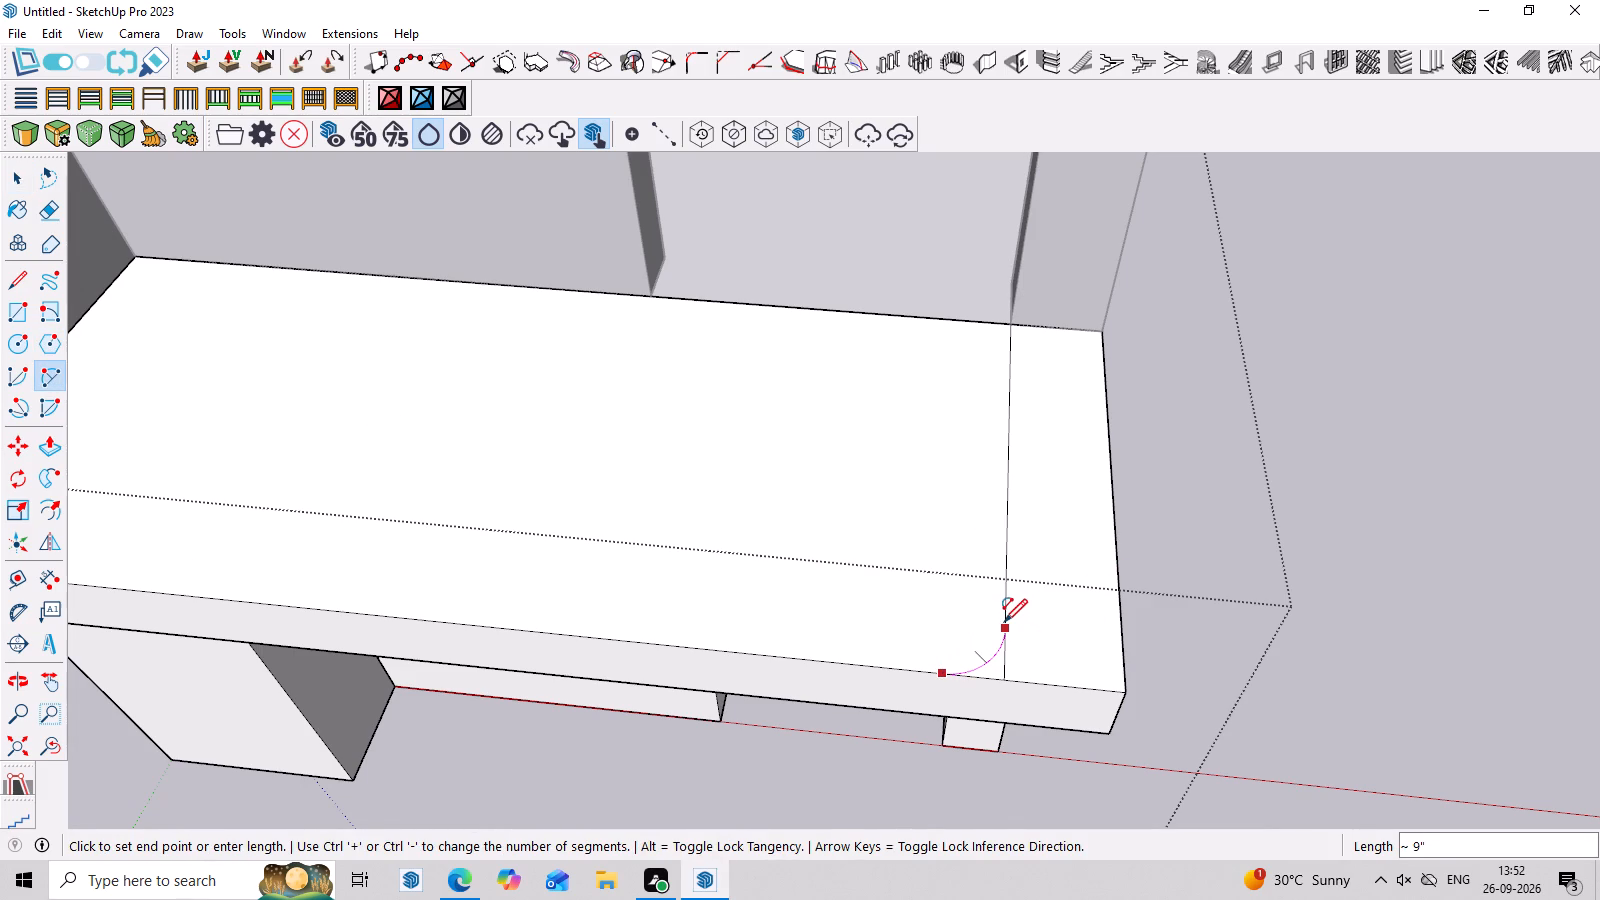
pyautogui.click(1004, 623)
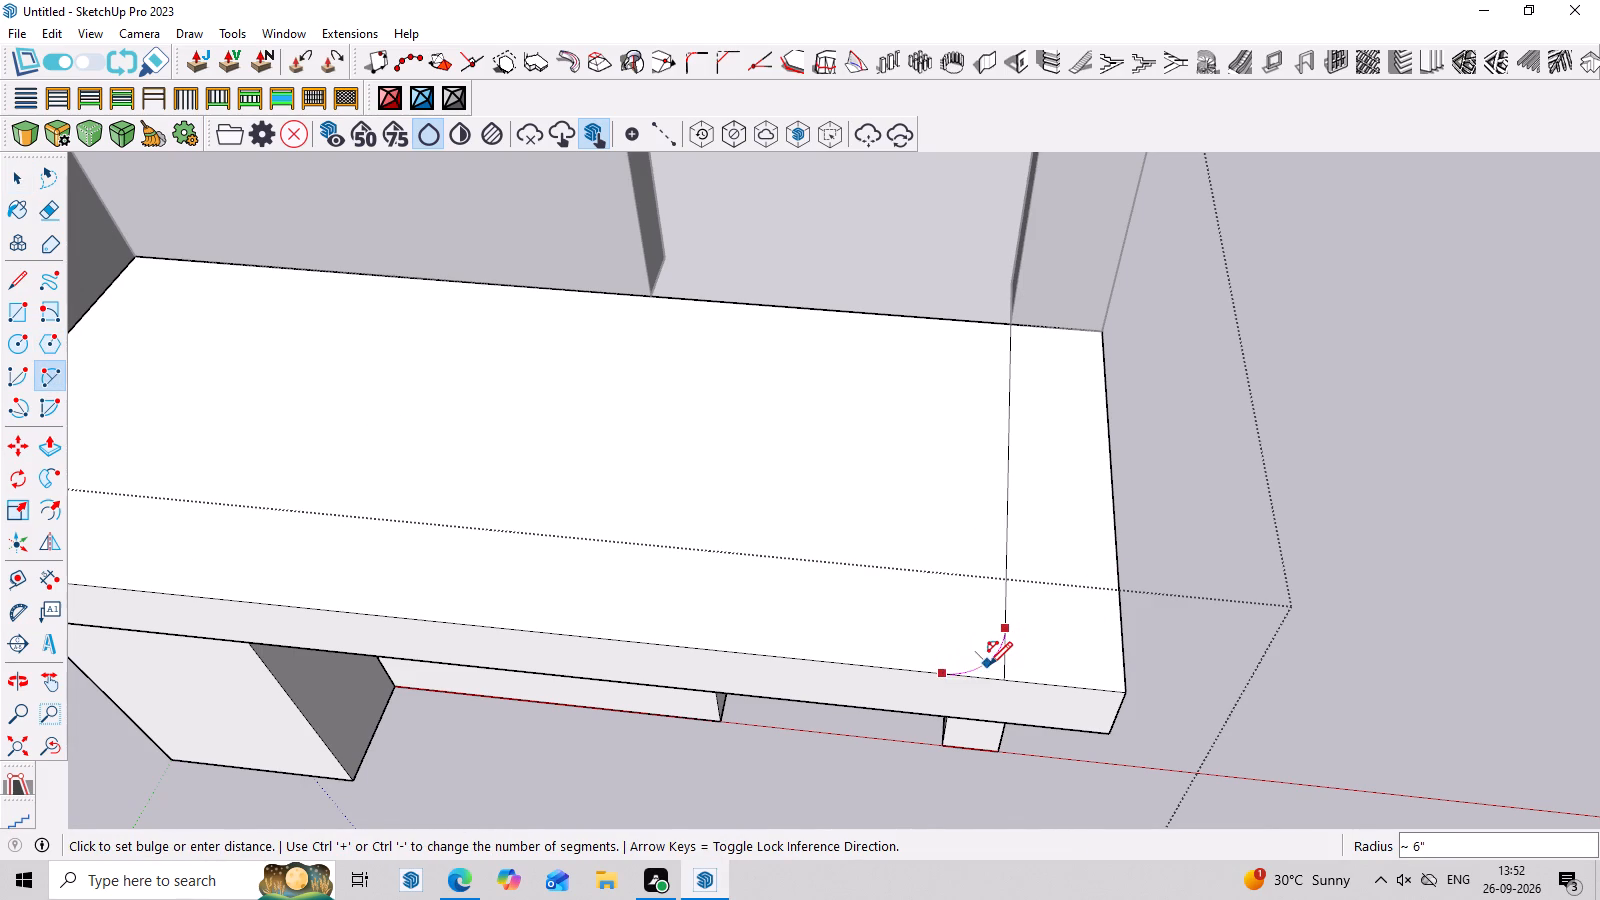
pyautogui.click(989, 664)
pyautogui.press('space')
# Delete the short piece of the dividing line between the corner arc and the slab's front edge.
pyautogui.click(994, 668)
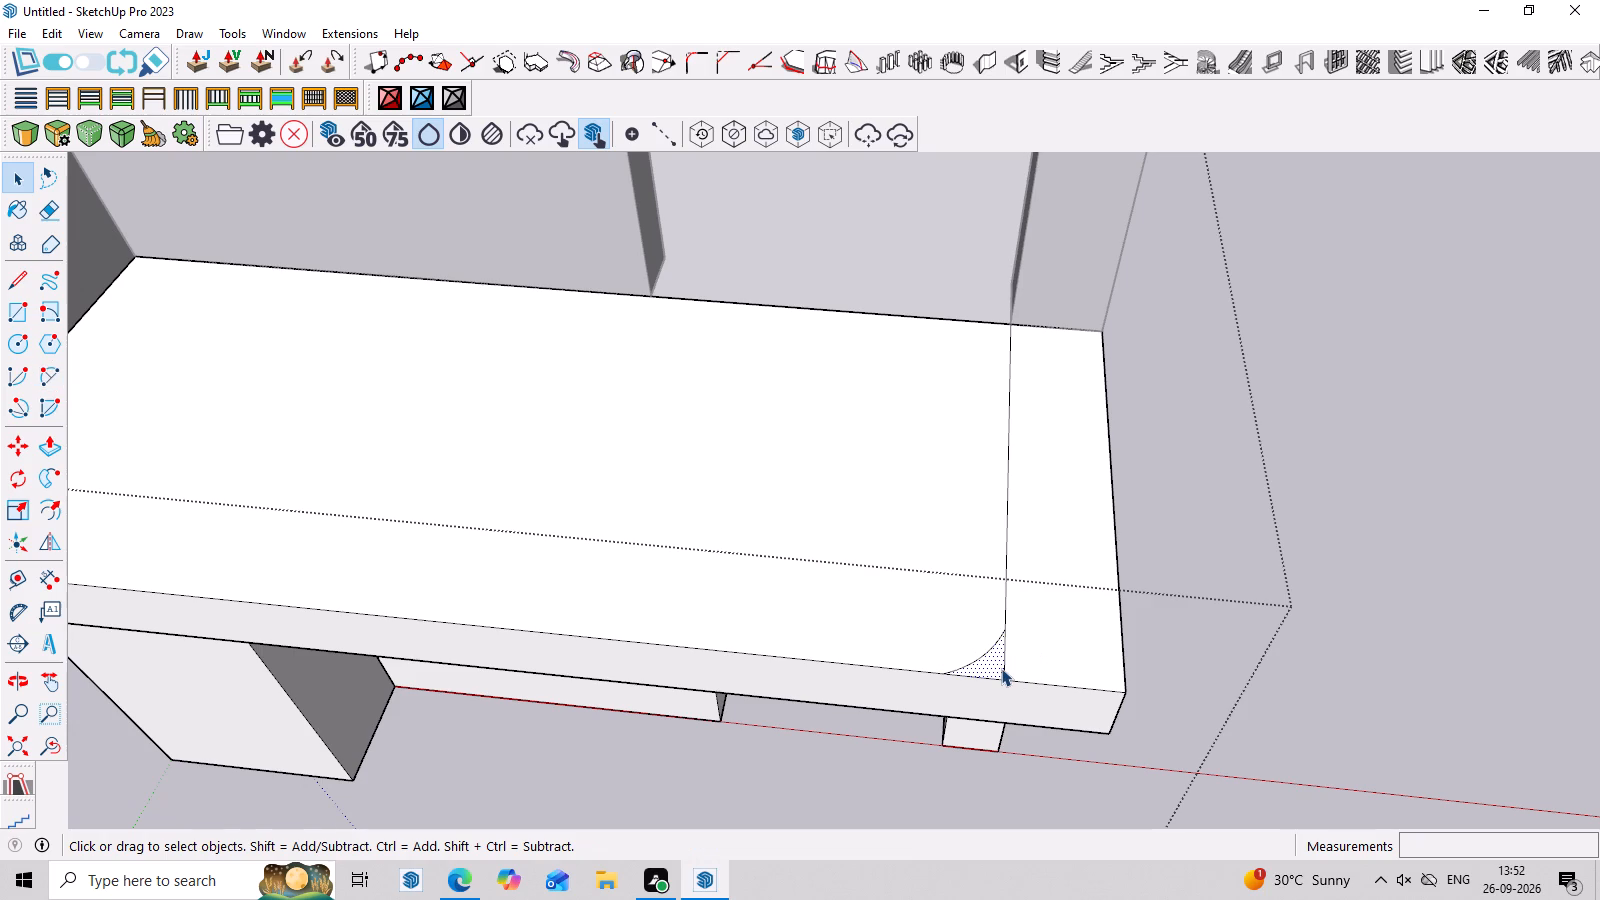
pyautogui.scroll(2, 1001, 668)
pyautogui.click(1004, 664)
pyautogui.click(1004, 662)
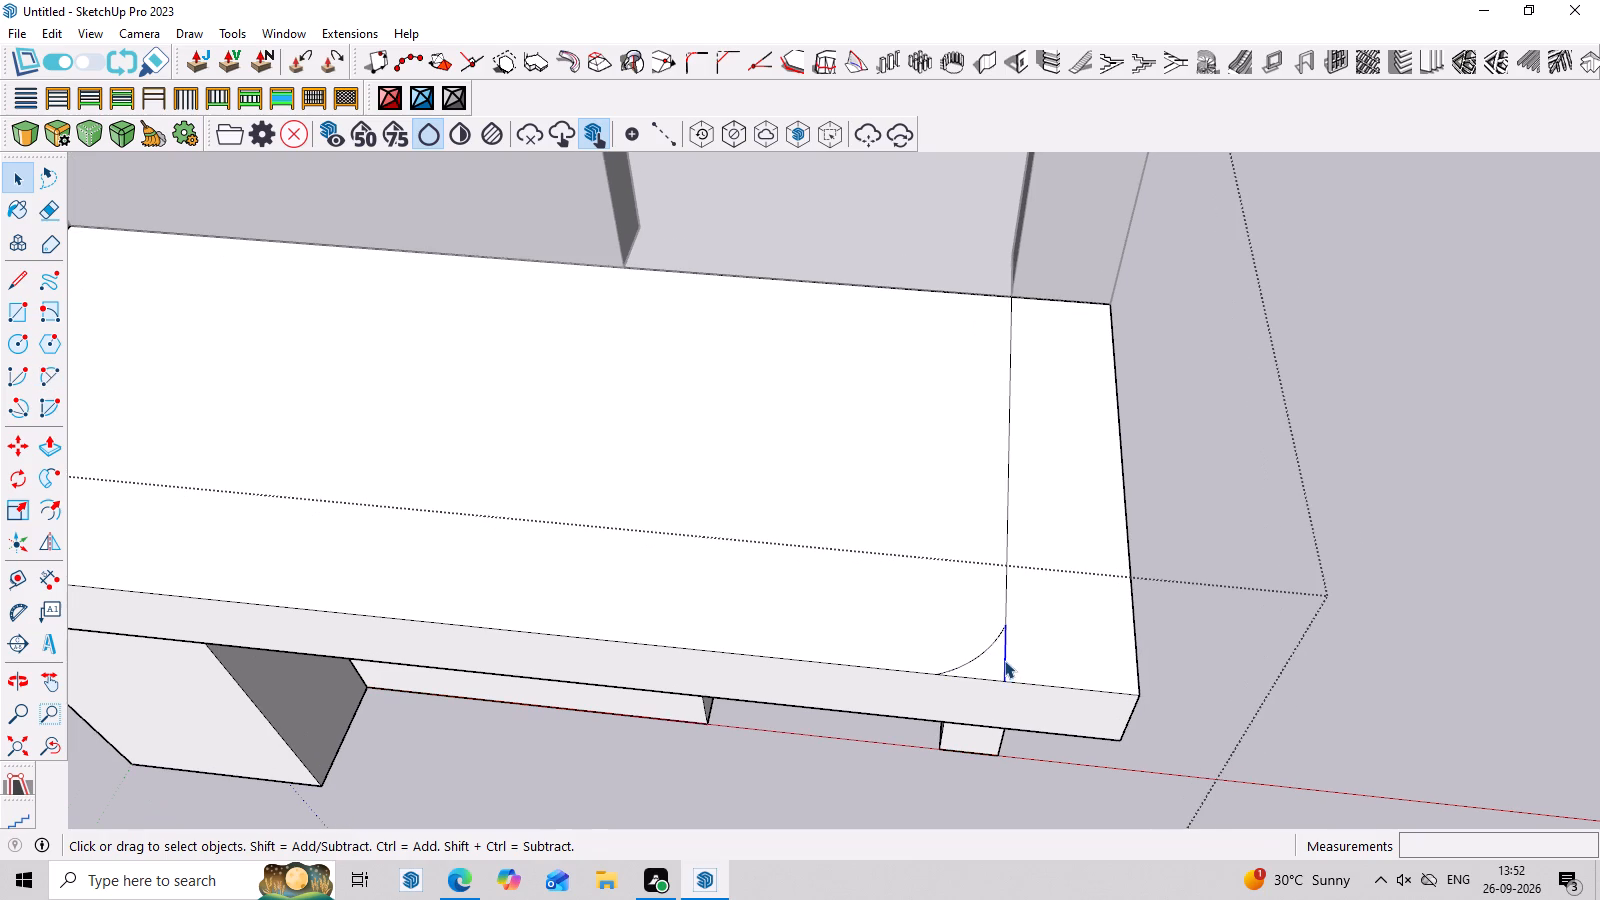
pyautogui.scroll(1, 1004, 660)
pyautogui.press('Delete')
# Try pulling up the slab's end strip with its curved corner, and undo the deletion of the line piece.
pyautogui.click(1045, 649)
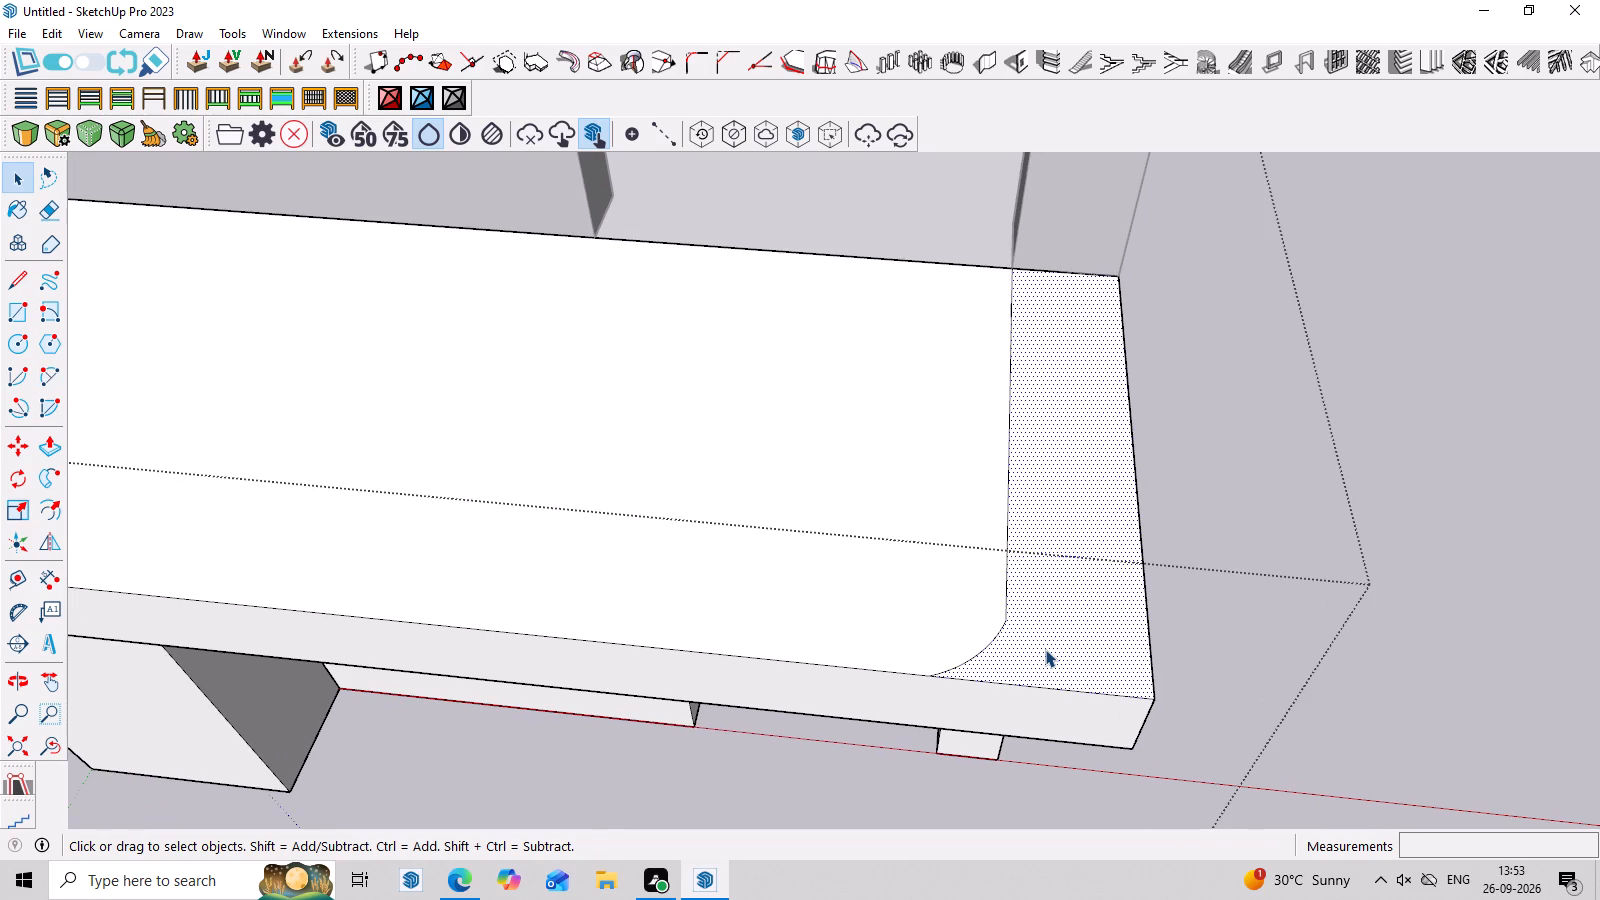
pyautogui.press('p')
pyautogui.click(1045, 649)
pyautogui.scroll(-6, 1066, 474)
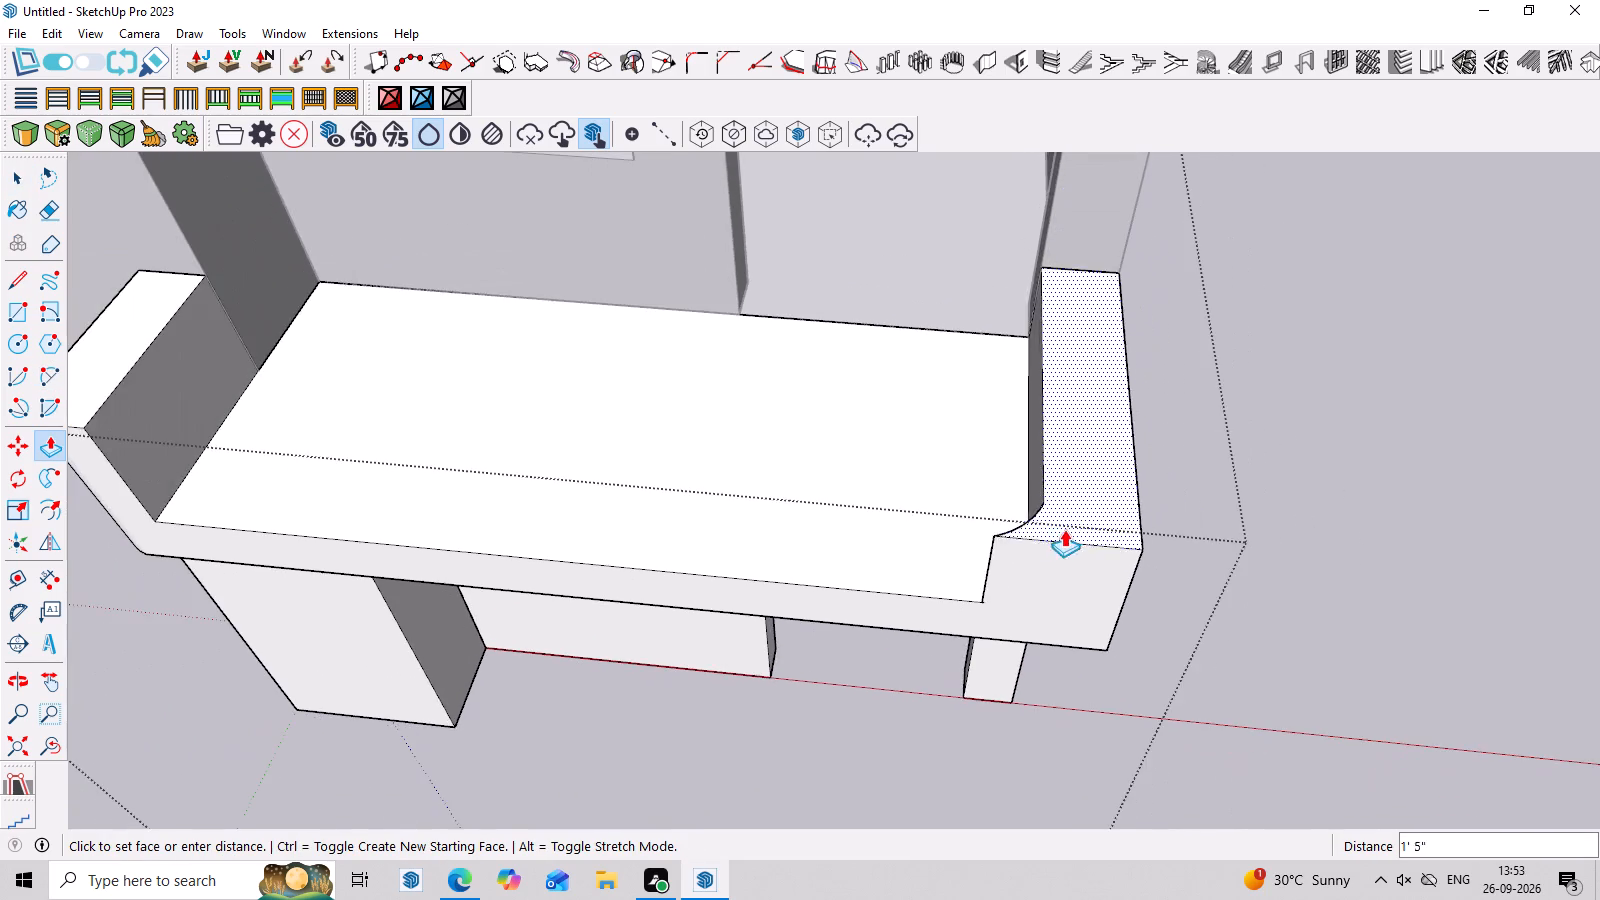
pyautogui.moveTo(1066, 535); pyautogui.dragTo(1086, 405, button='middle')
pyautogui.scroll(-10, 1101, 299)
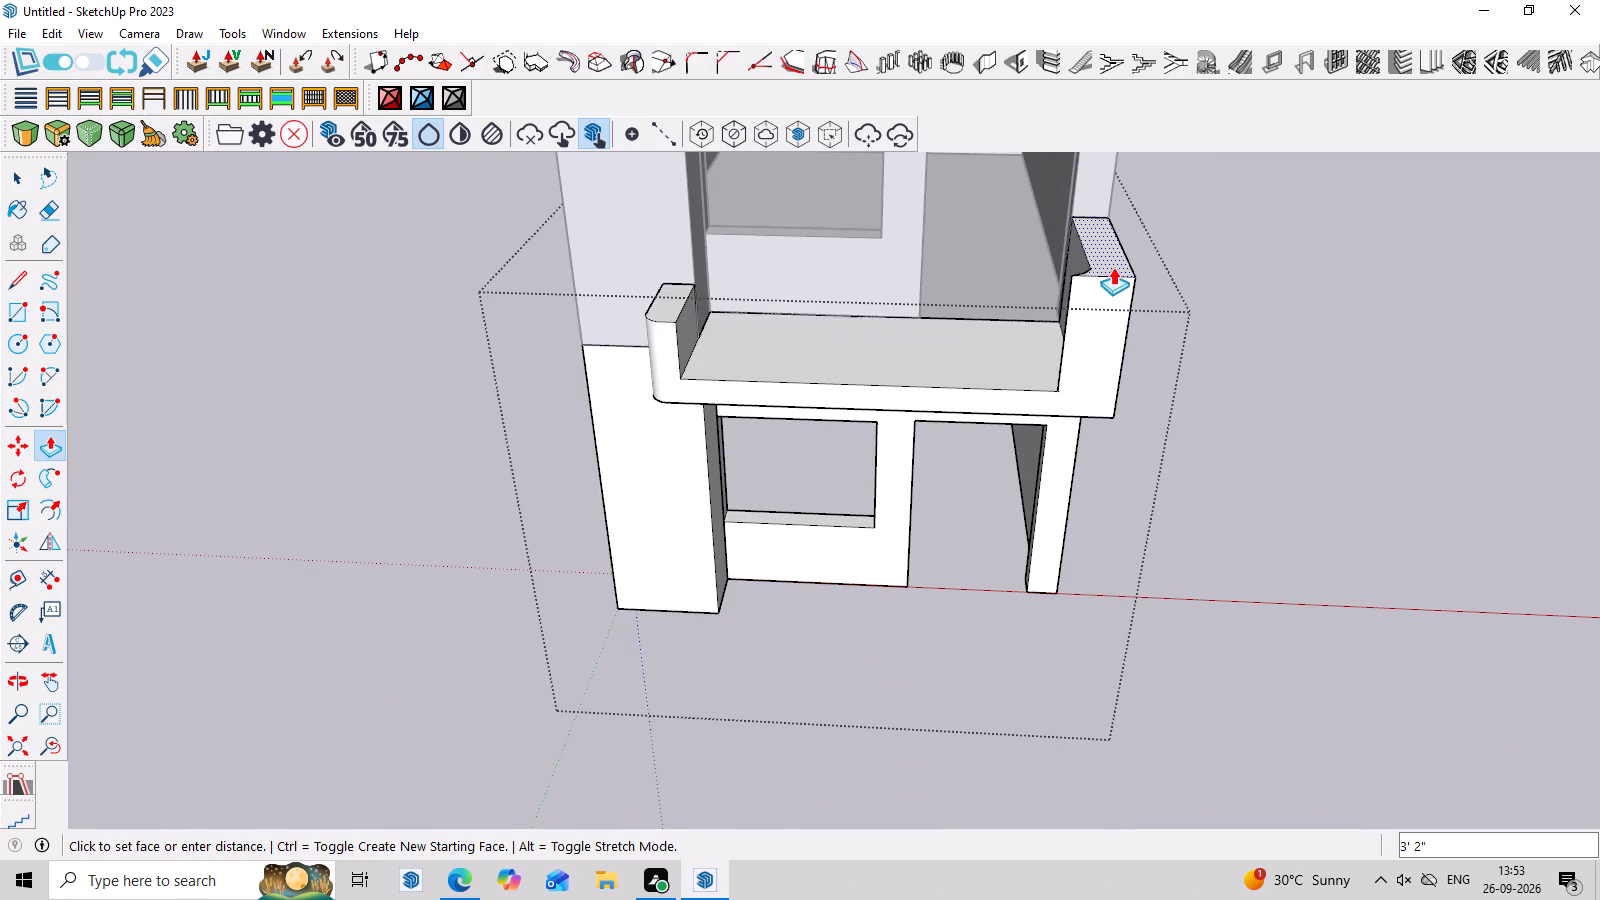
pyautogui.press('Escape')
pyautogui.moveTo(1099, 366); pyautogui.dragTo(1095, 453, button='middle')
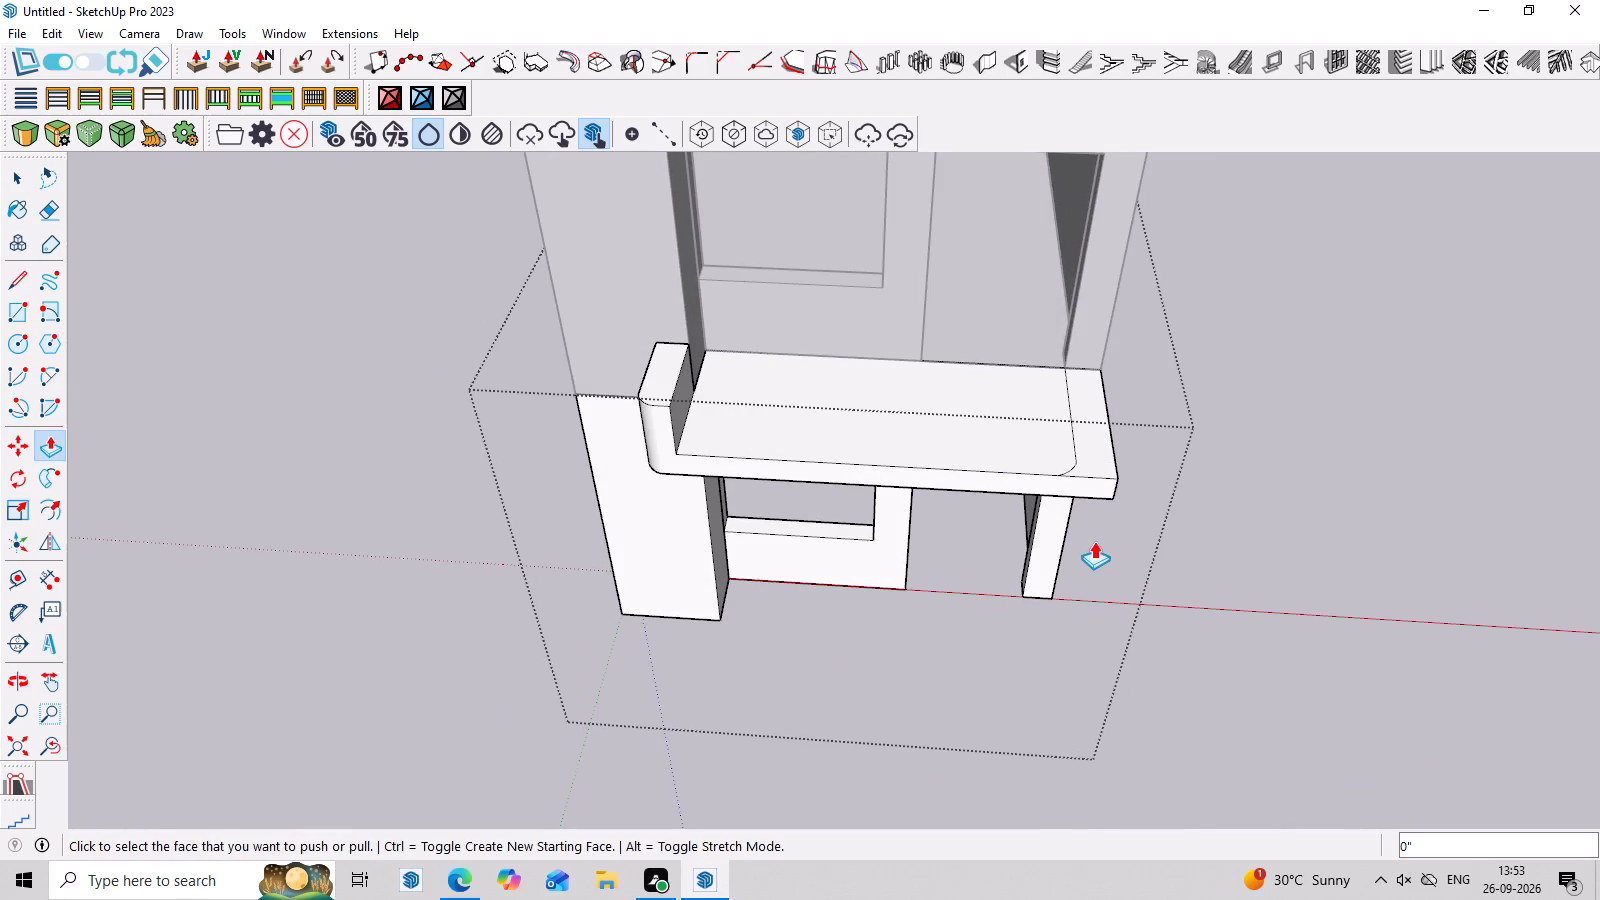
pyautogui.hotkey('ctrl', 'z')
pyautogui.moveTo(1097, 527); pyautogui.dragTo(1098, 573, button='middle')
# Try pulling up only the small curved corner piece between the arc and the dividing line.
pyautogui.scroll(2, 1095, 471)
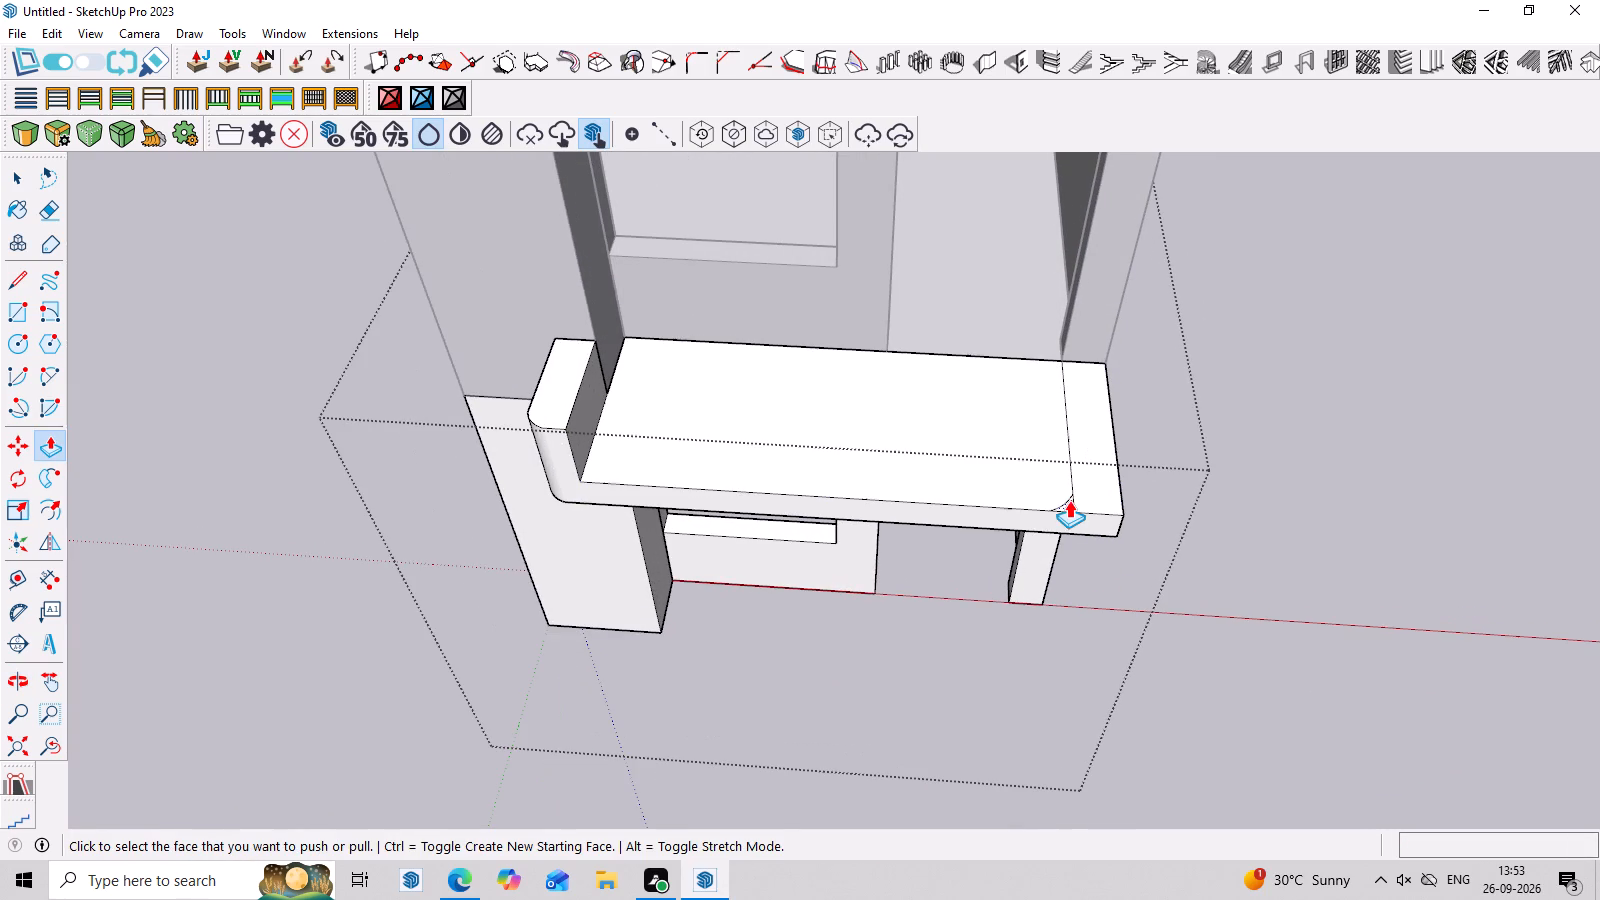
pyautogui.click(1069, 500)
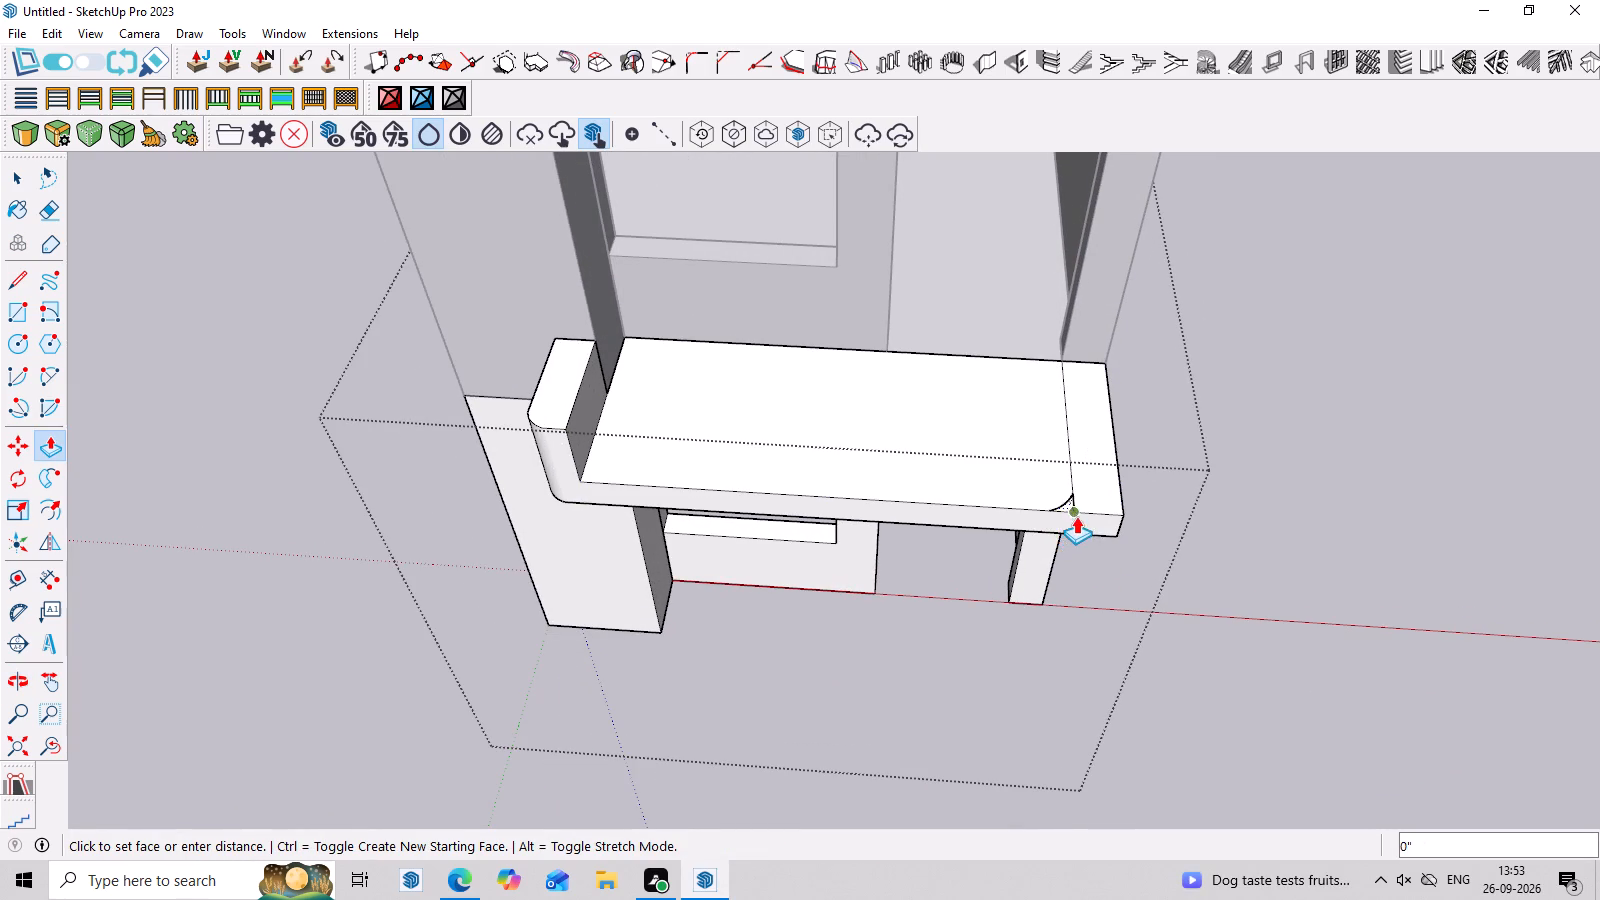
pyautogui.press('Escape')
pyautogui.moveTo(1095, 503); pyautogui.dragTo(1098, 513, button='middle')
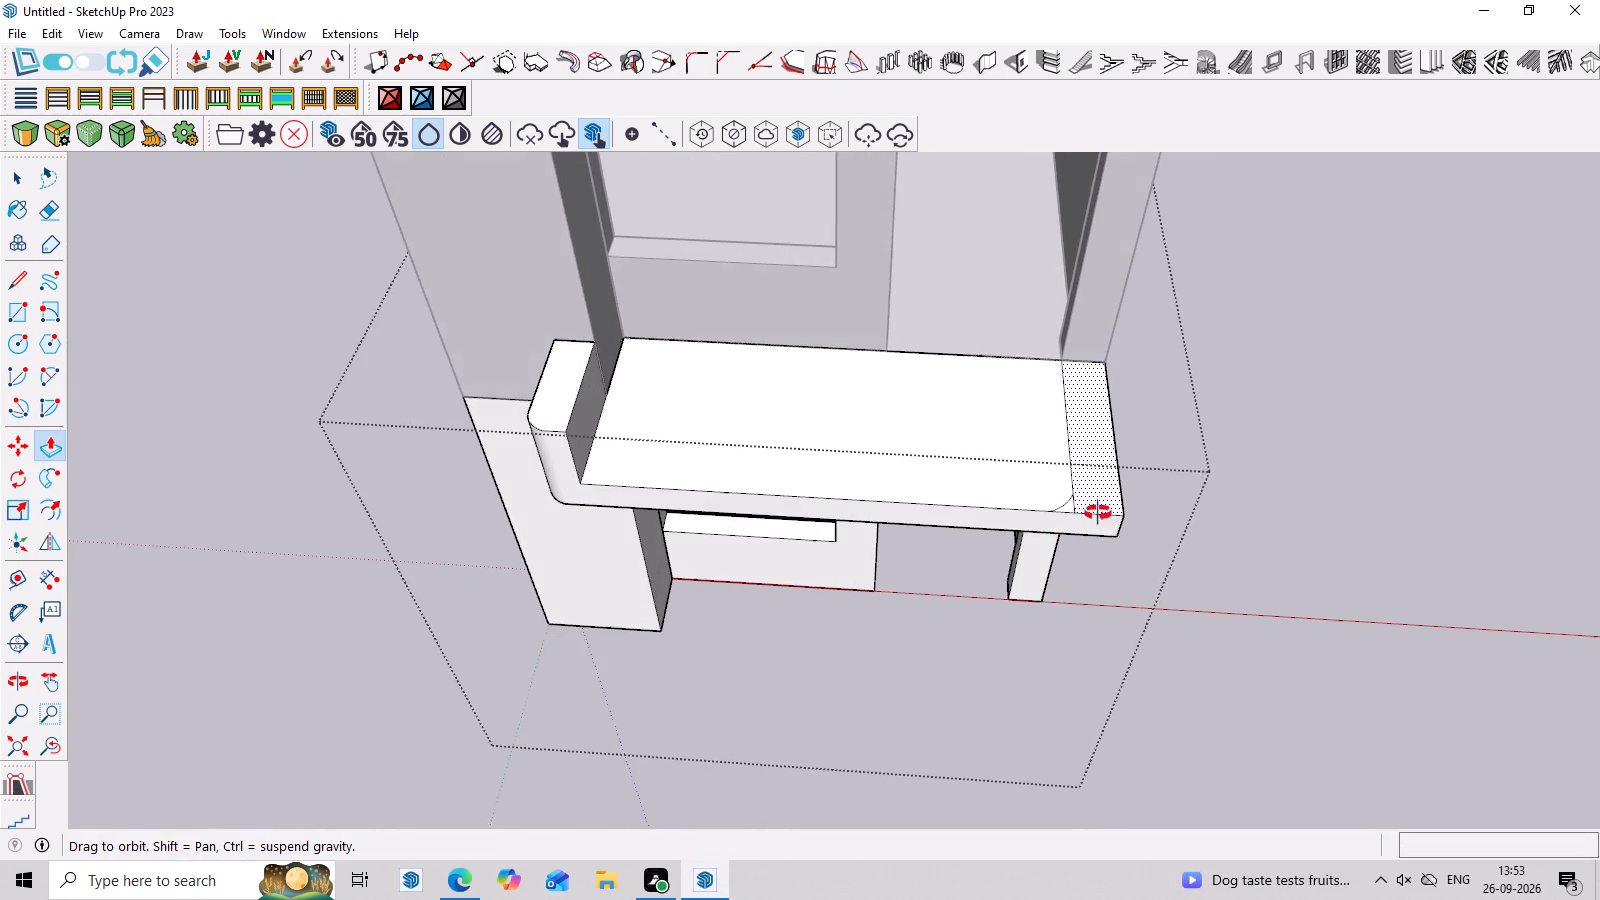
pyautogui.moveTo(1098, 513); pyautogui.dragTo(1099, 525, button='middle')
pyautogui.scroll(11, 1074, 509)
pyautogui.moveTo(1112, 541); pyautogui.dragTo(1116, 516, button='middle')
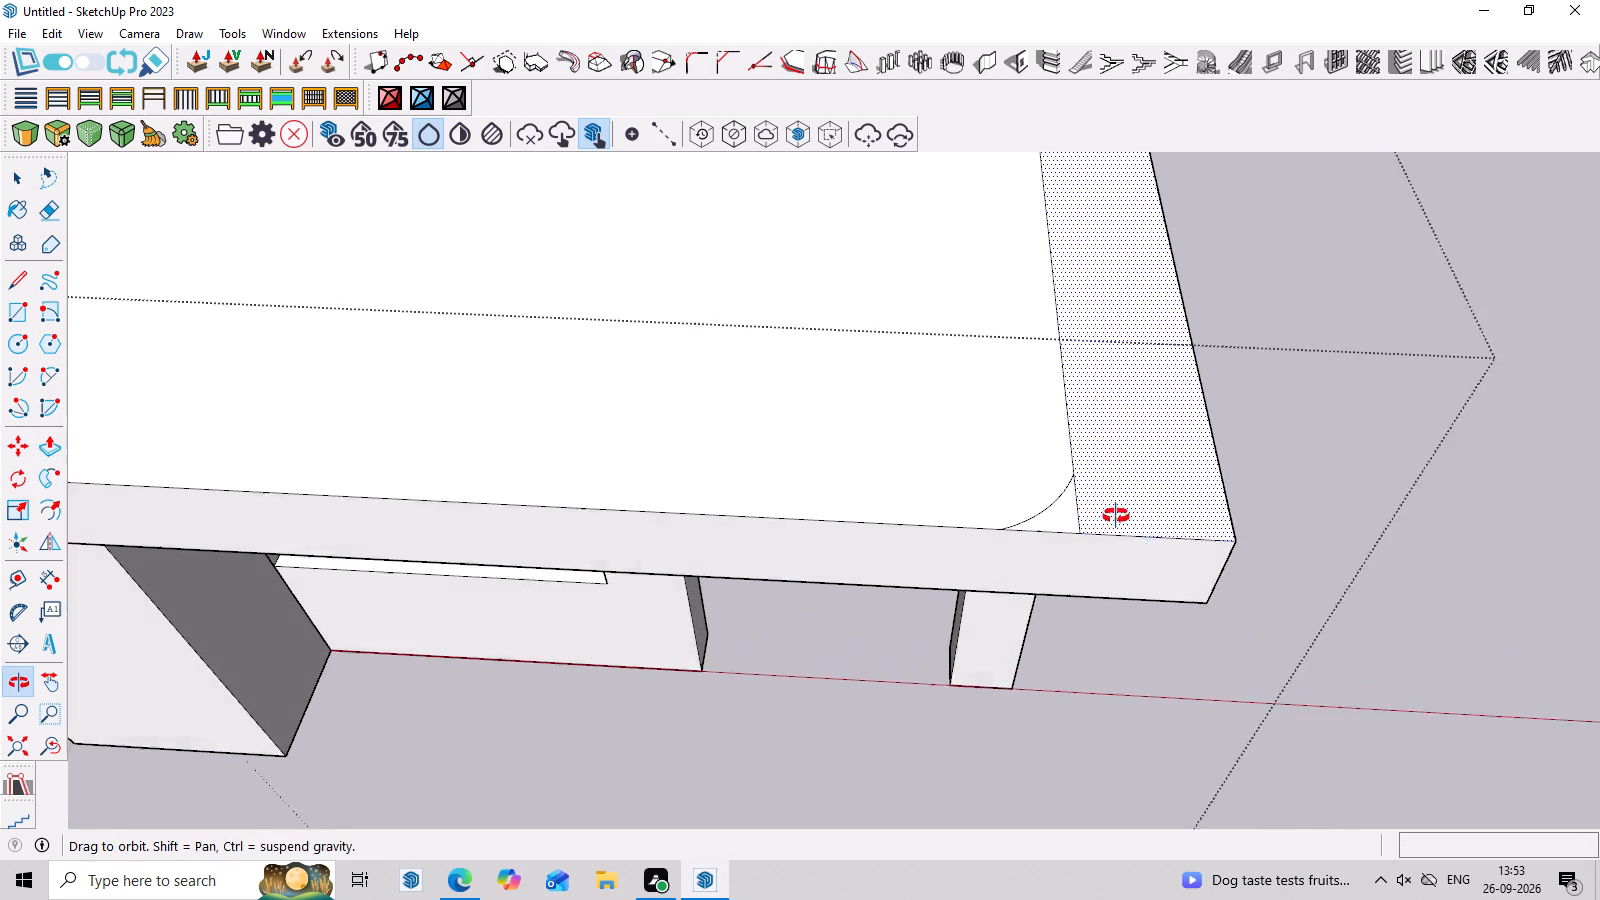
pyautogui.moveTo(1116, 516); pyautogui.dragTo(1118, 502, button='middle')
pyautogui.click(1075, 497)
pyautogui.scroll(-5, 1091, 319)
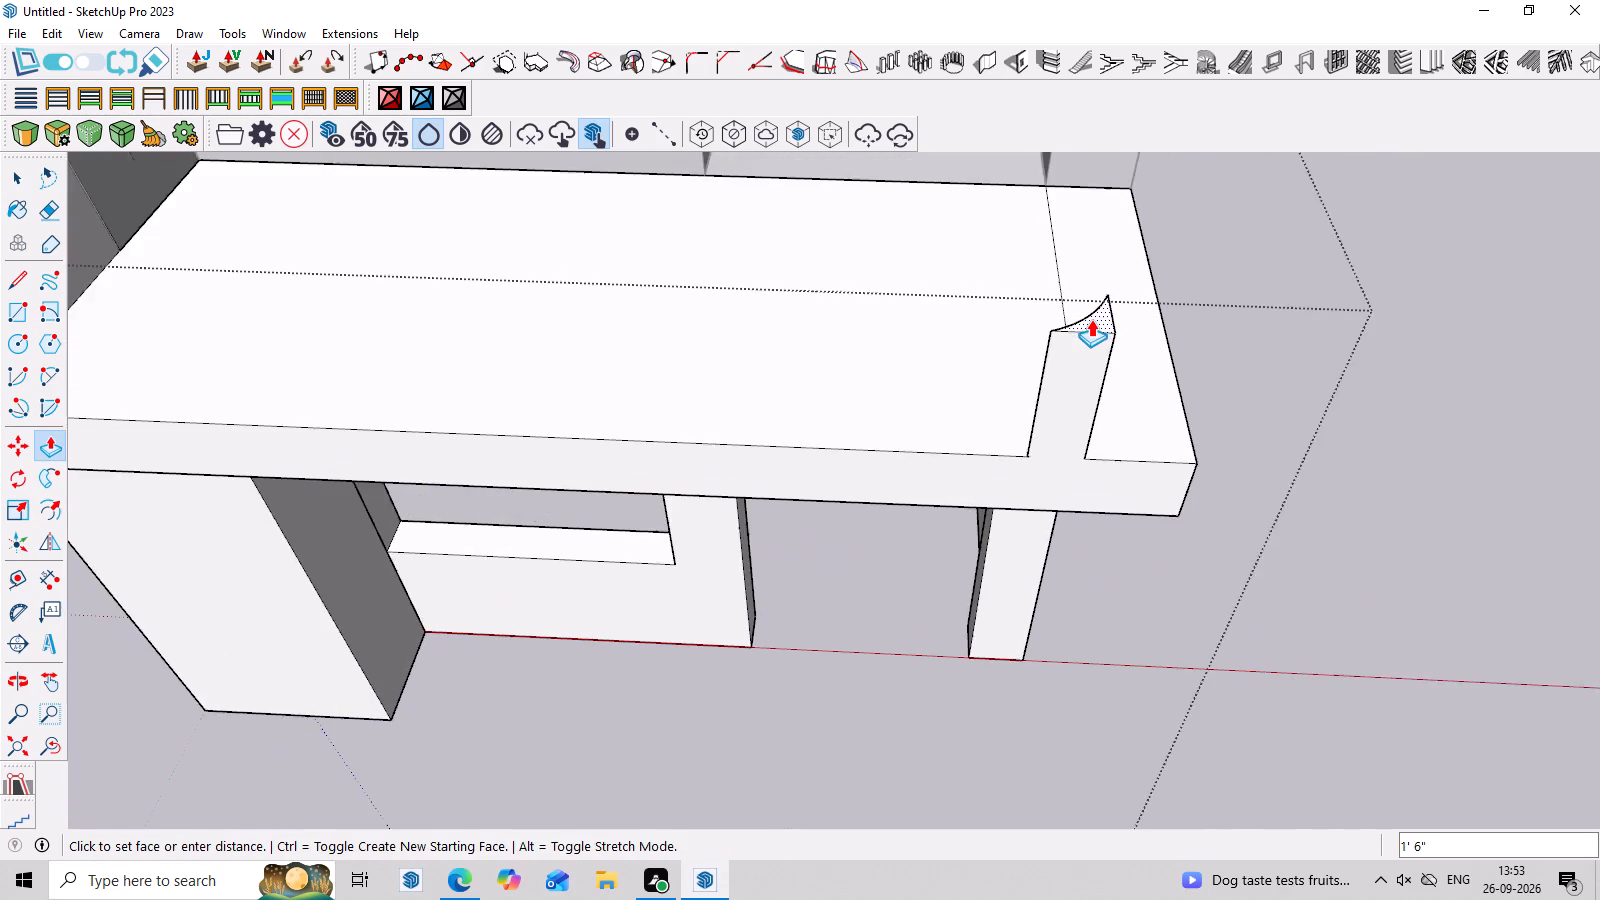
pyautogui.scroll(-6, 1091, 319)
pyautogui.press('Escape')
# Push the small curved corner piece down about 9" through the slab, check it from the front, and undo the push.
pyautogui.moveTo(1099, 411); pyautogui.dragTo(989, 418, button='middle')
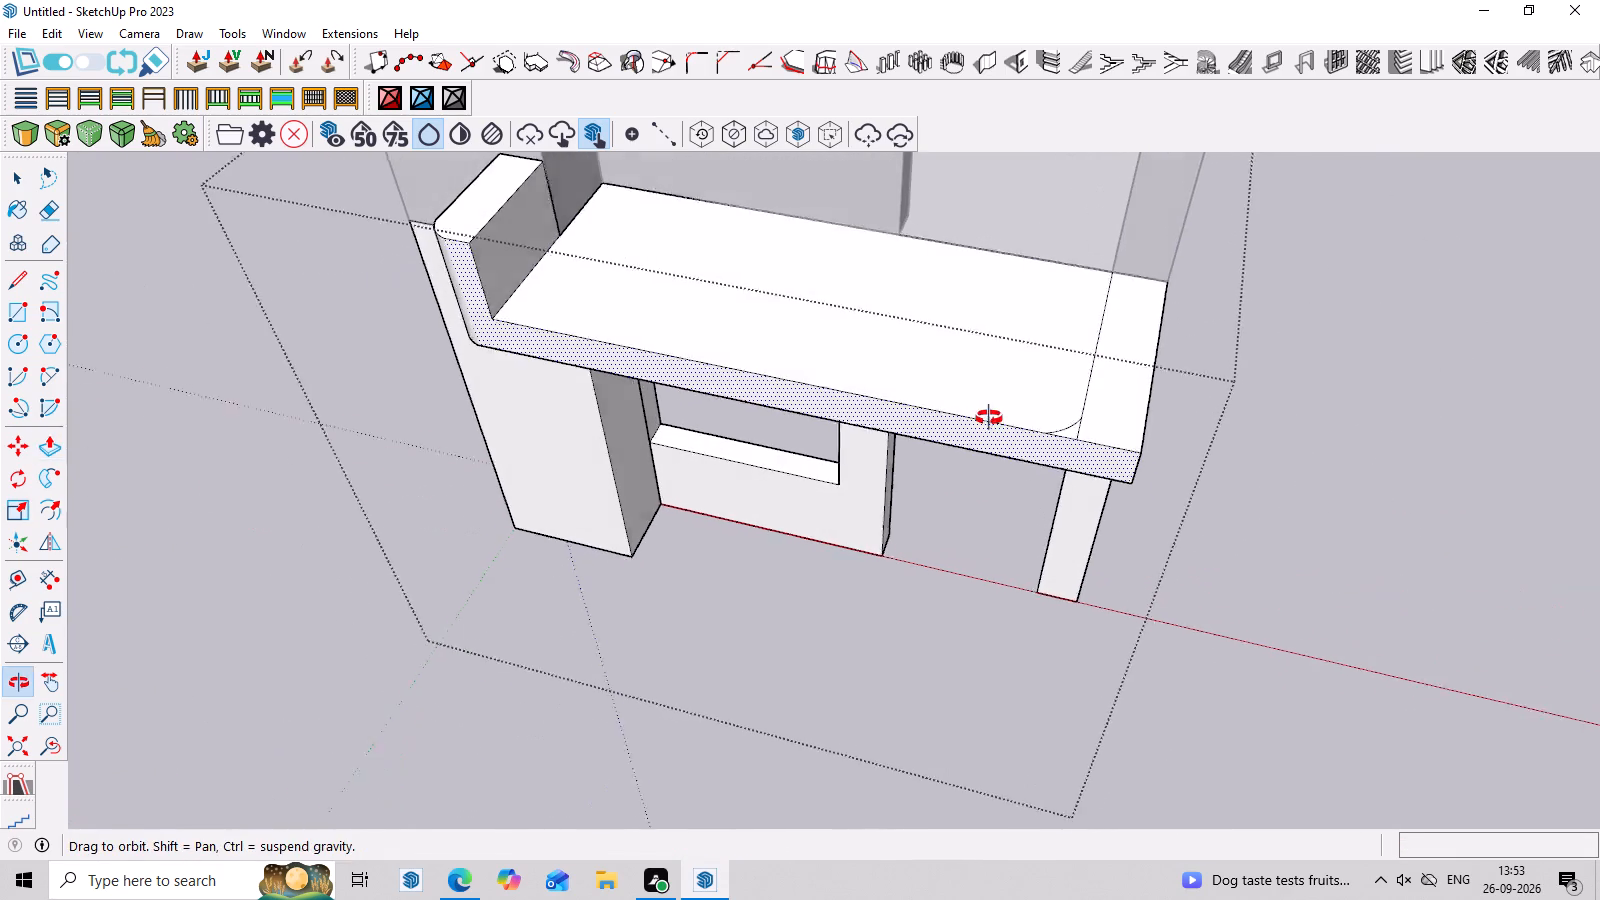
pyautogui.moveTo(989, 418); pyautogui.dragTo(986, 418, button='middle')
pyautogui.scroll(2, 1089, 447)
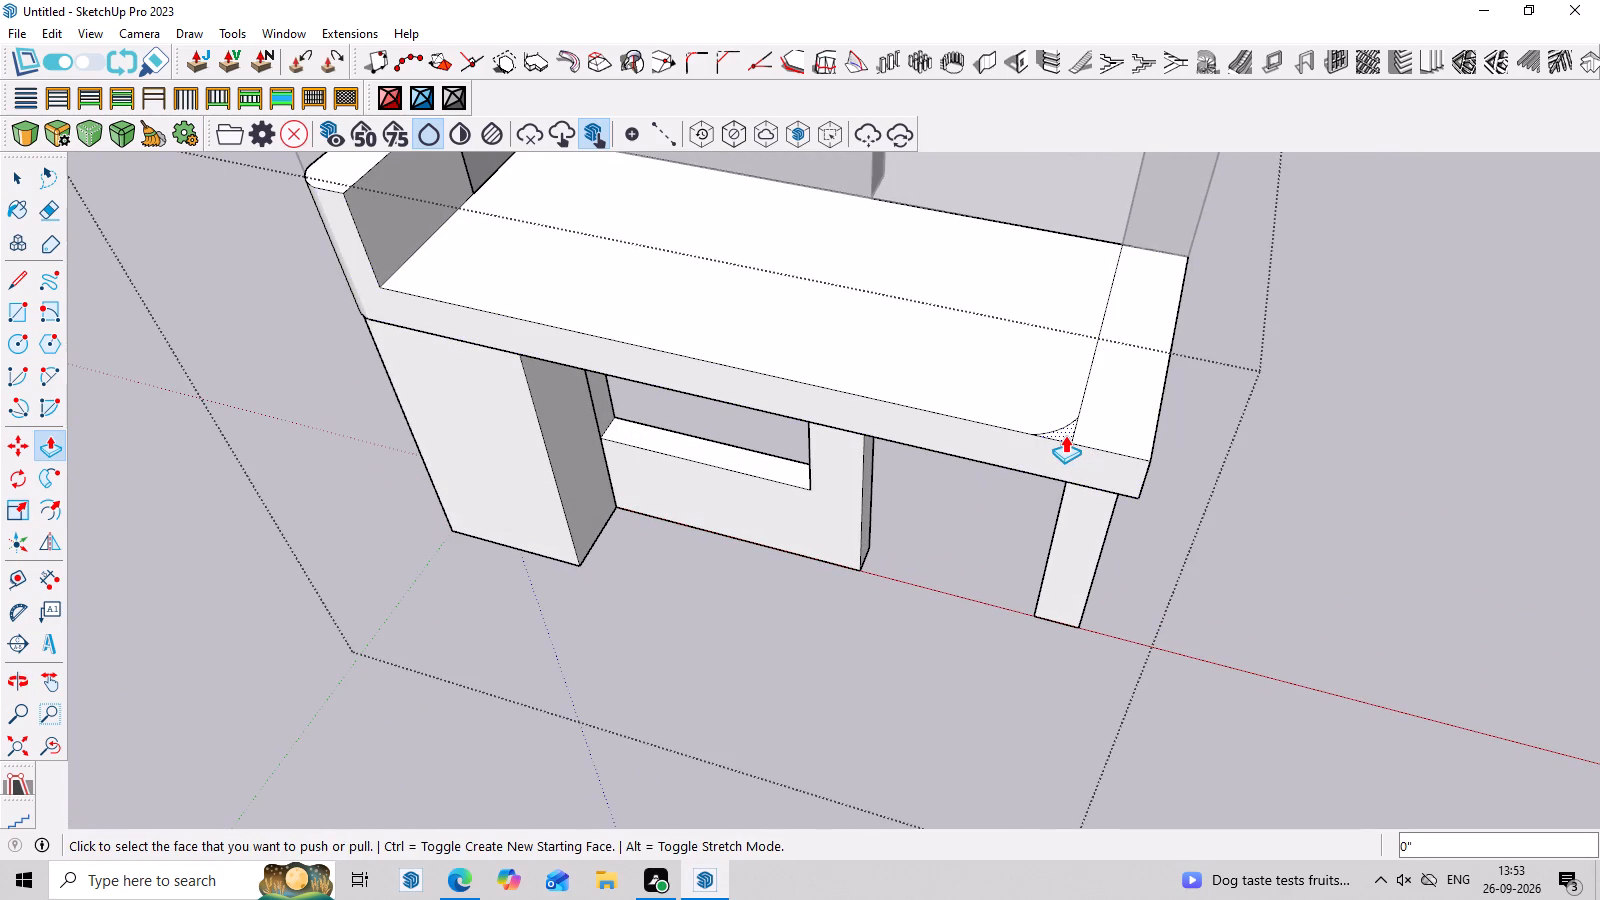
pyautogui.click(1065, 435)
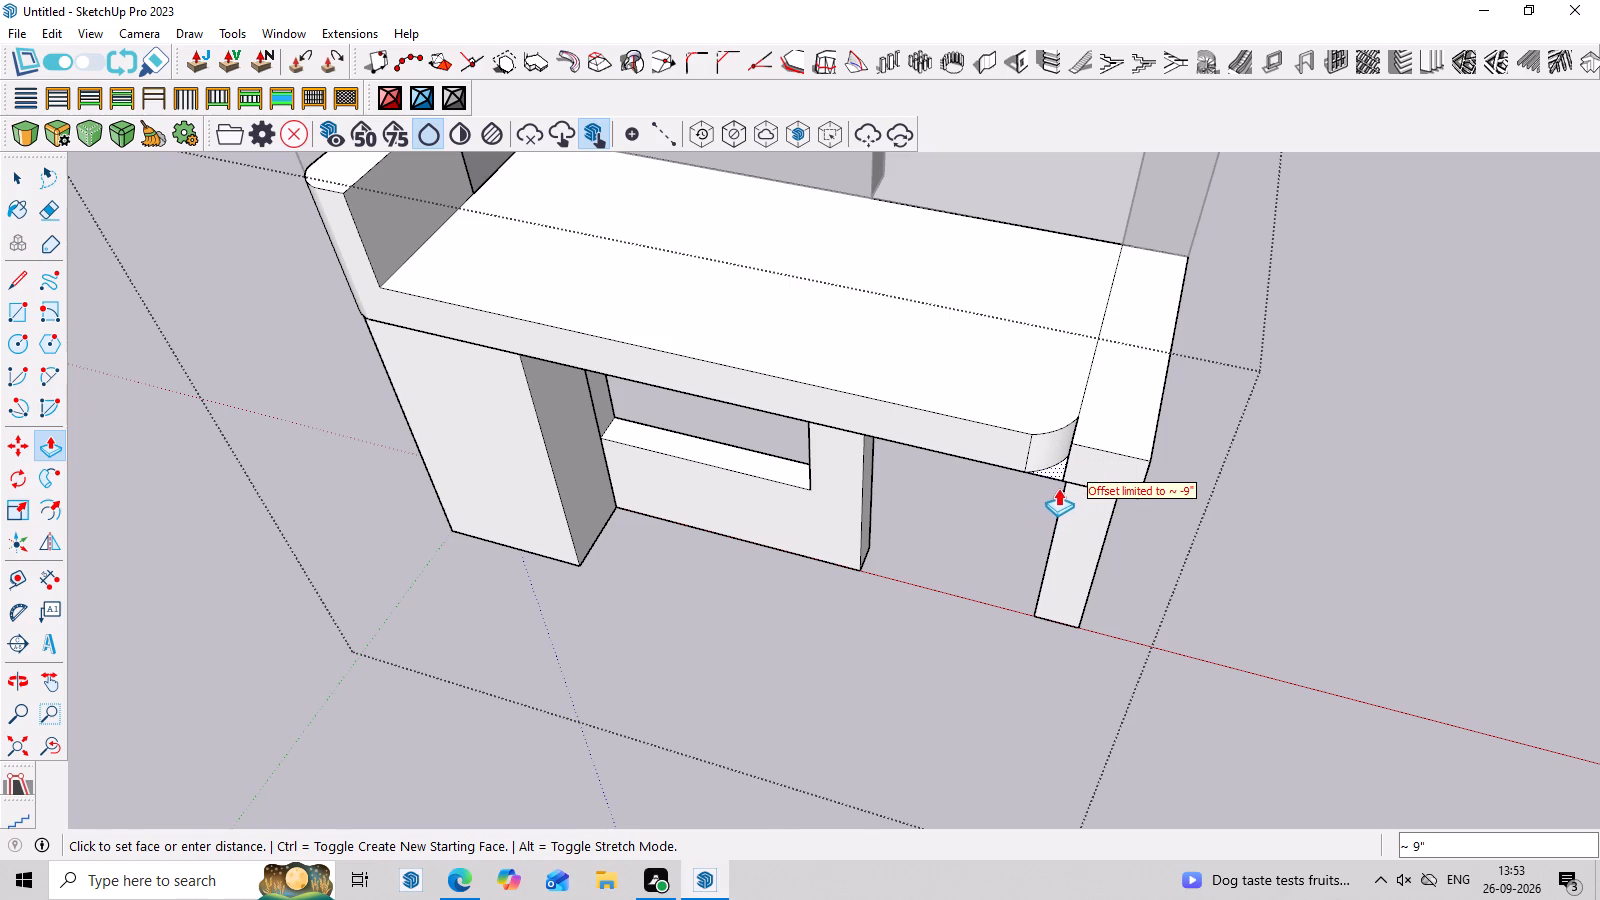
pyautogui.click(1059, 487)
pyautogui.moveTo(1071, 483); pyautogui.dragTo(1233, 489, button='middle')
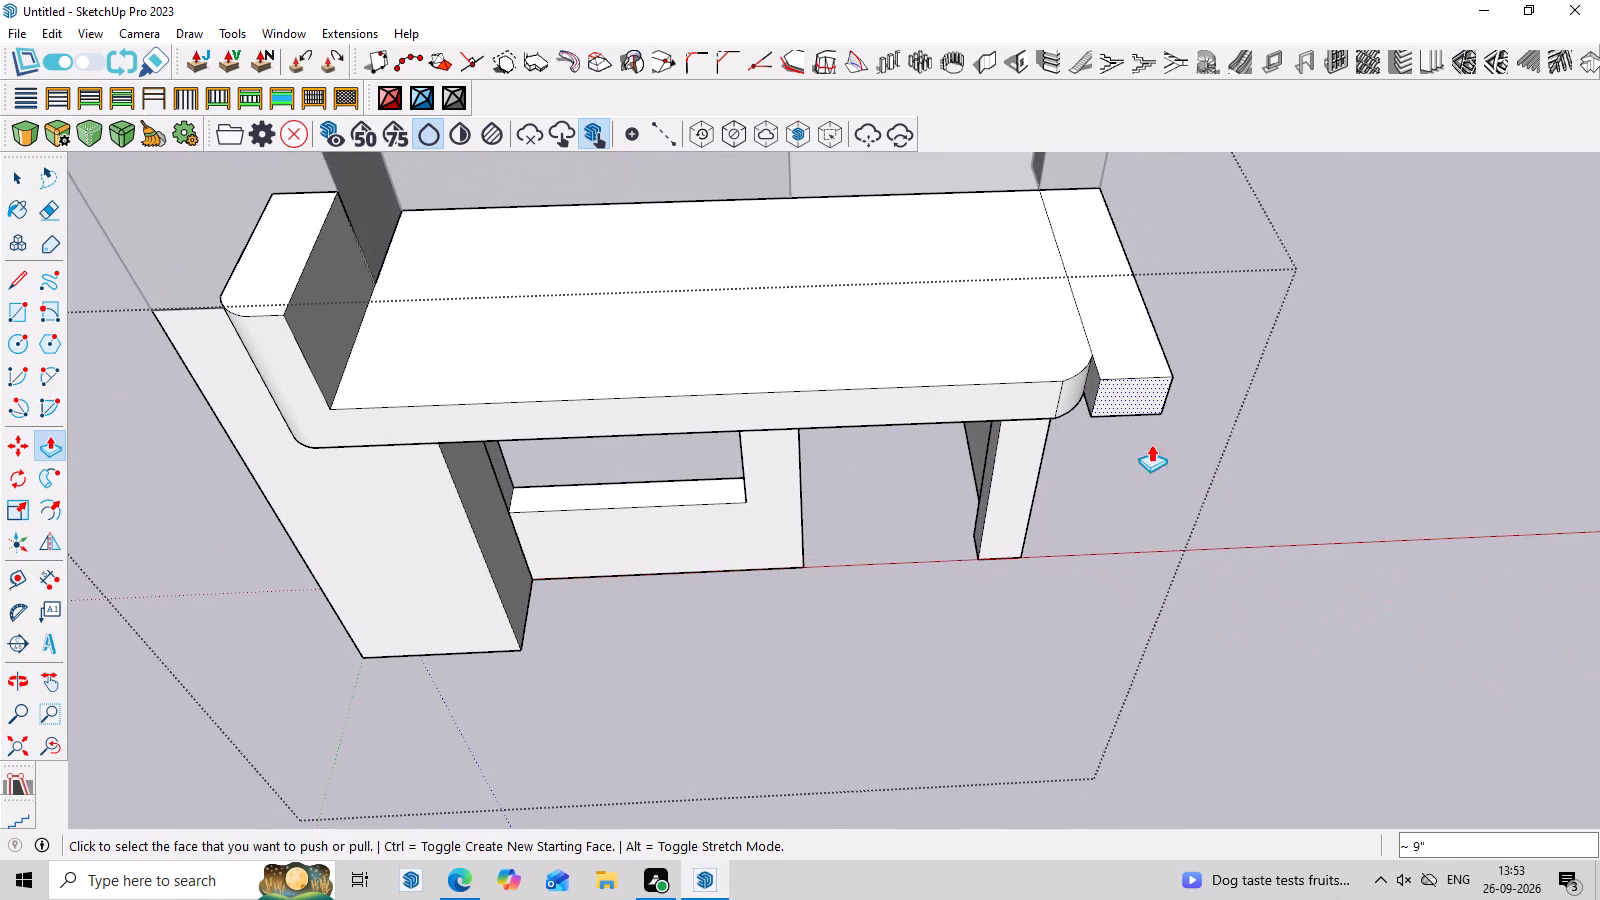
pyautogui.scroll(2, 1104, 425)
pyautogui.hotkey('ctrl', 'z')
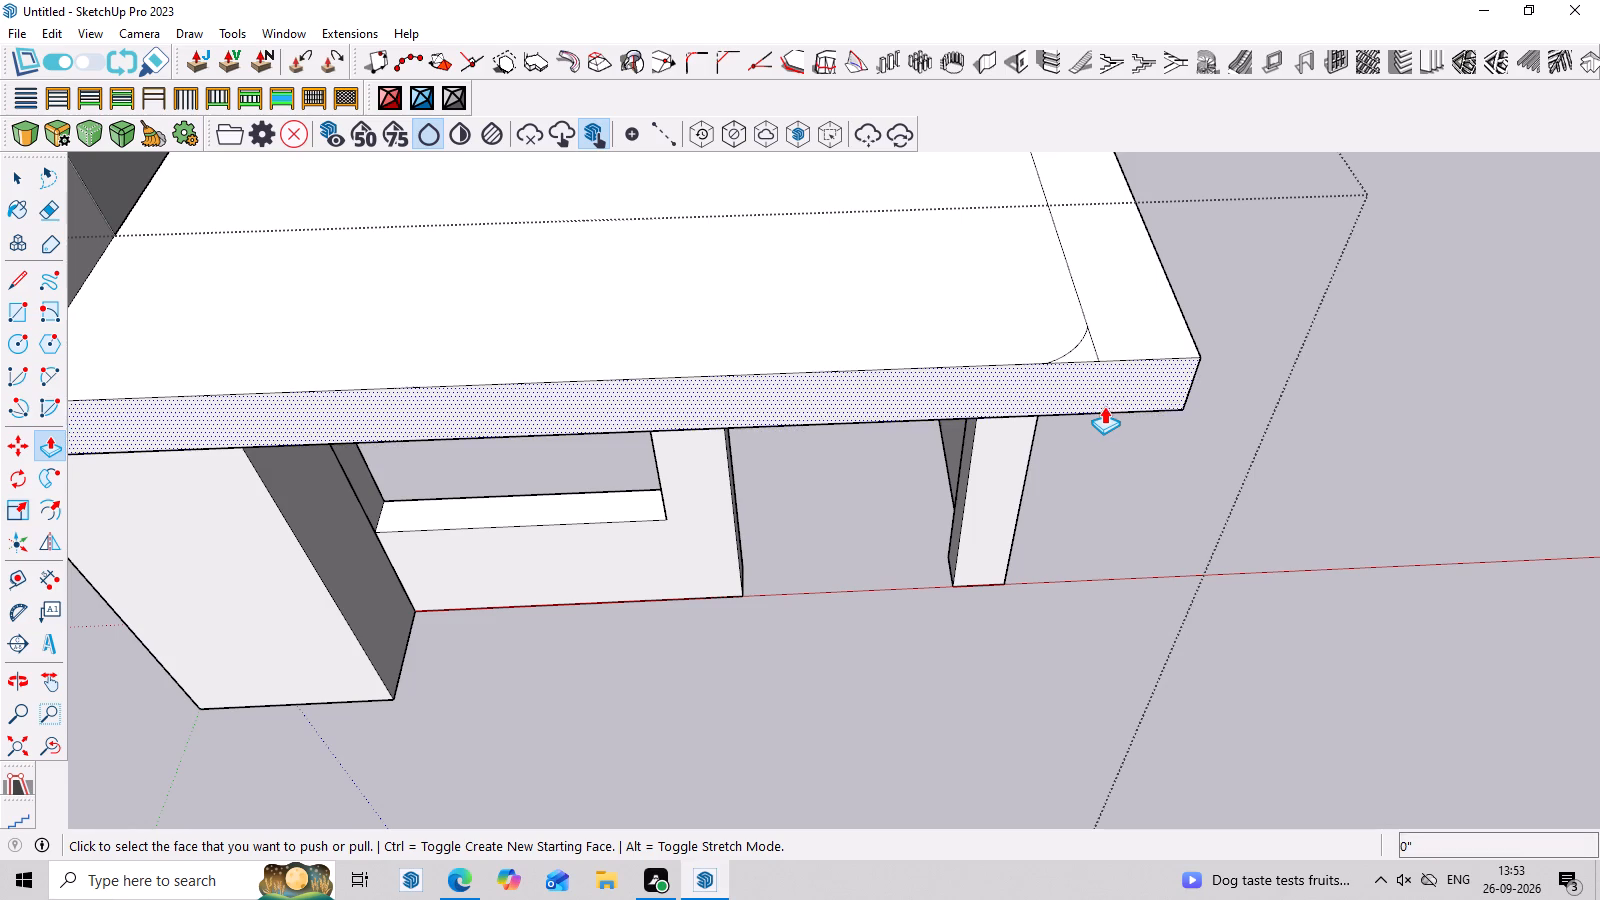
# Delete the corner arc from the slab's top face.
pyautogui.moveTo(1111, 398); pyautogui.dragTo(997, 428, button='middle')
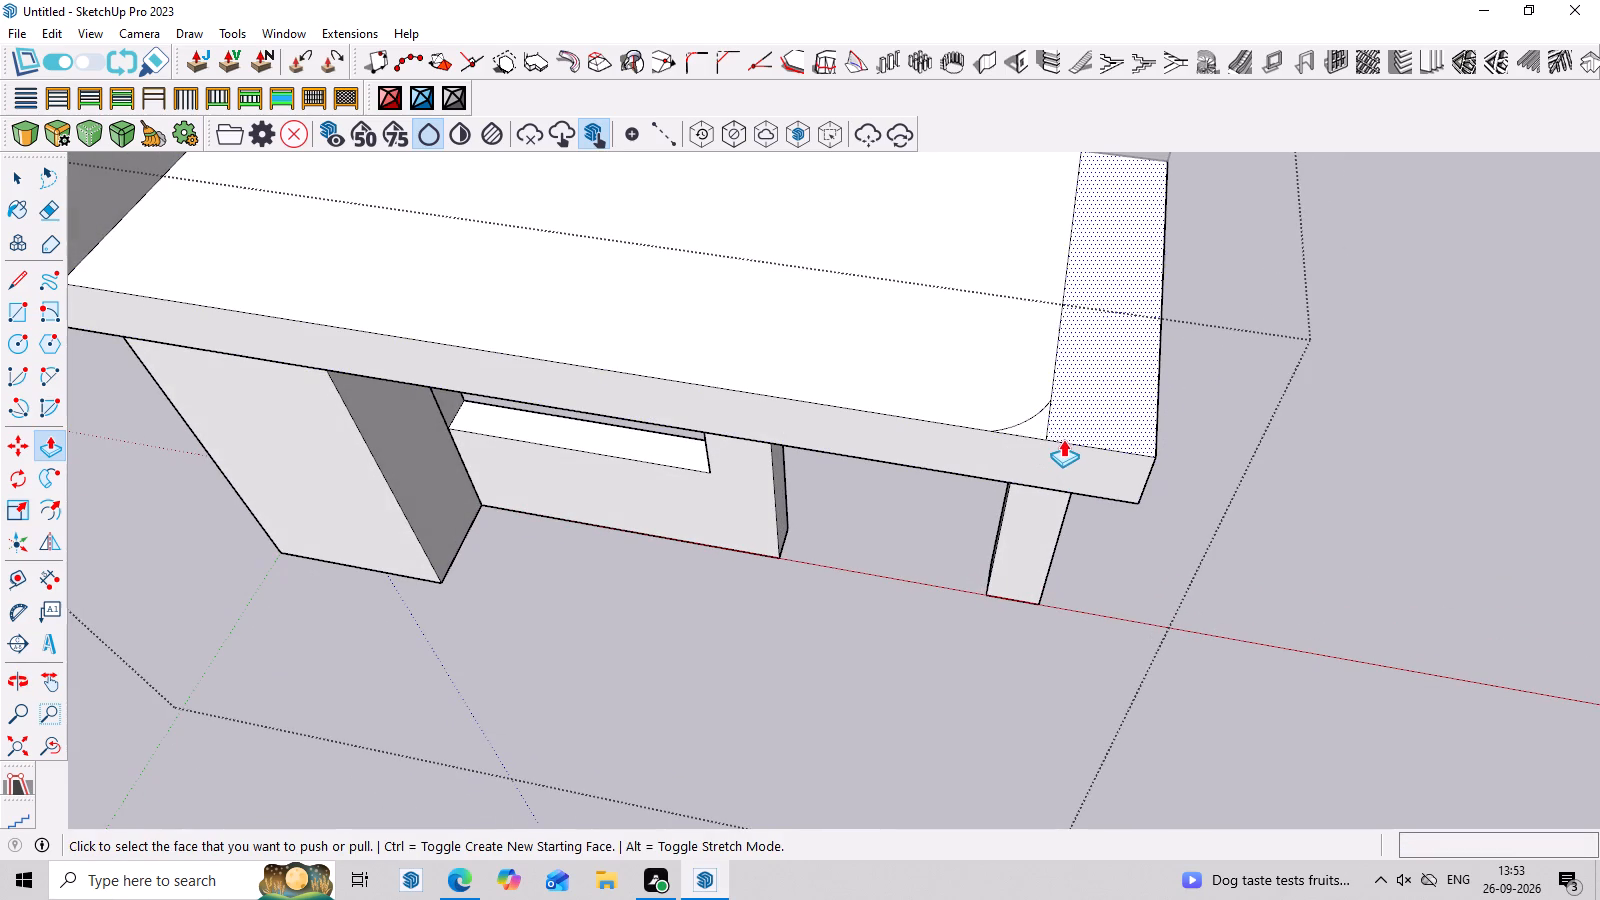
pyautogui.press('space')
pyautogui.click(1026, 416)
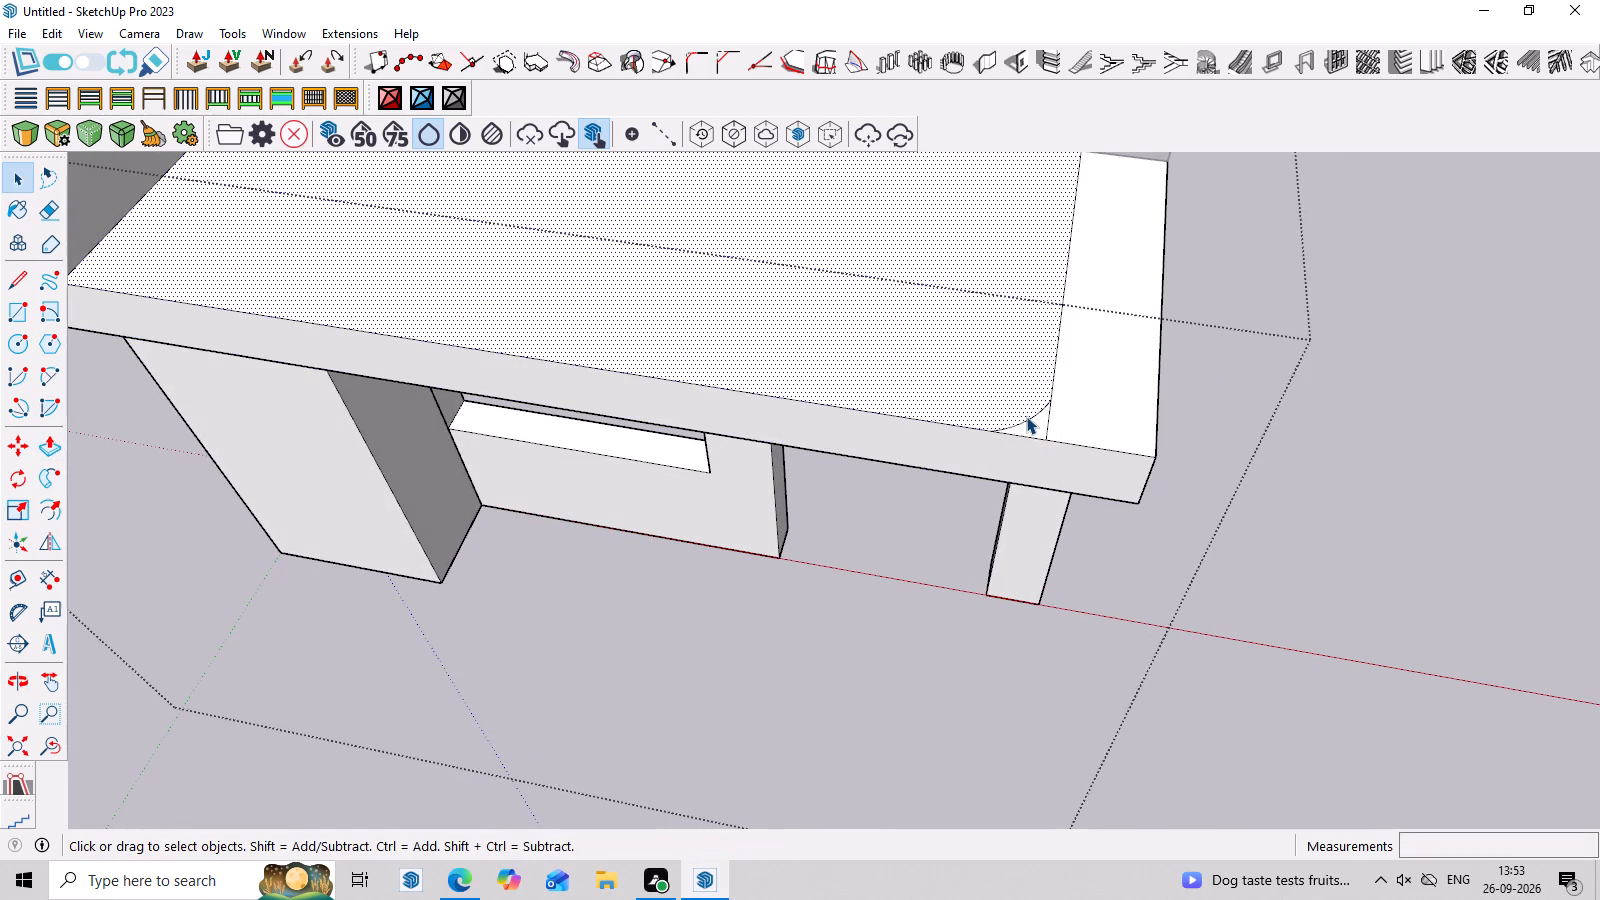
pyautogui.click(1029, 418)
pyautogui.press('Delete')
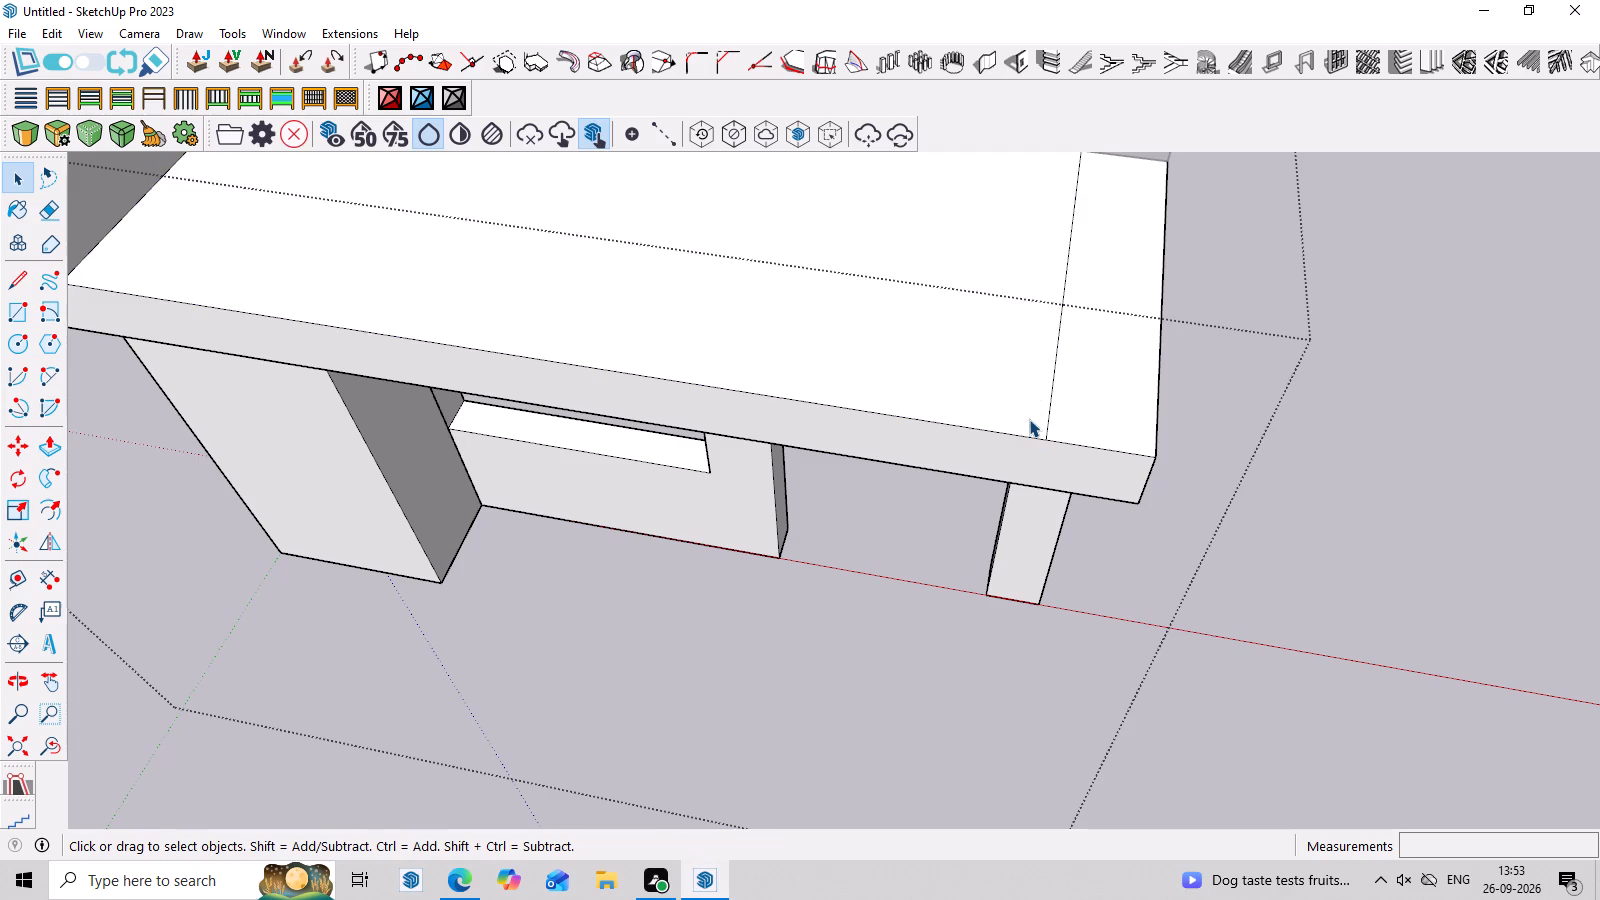
# Pull the end strip of the slab up 10' to the top of the upper-storey walls as a side wall.
pyautogui.middleClick(1034, 436)
pyautogui.scroll(-7, 1035, 440)
pyautogui.moveTo(1181, 601); pyautogui.dragTo(1258, 344, button='middle')
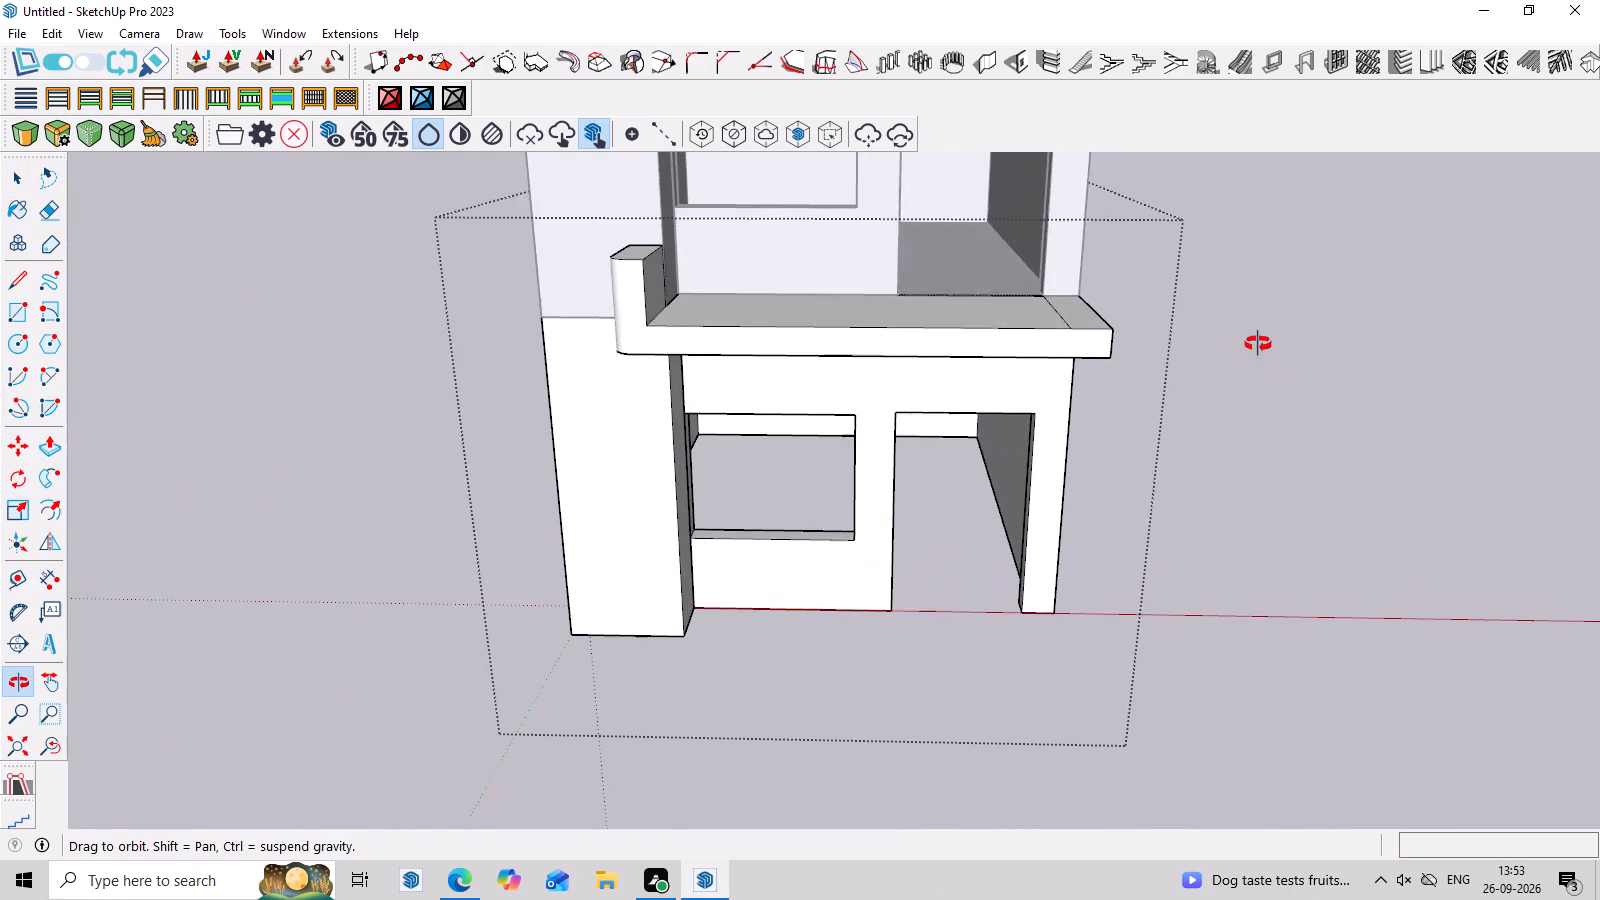
pyautogui.moveTo(1258, 344); pyautogui.dragTo(1258, 333, button='middle')
pyautogui.moveTo(1152, 350); pyautogui.dragTo(1182, 516, button='middle')
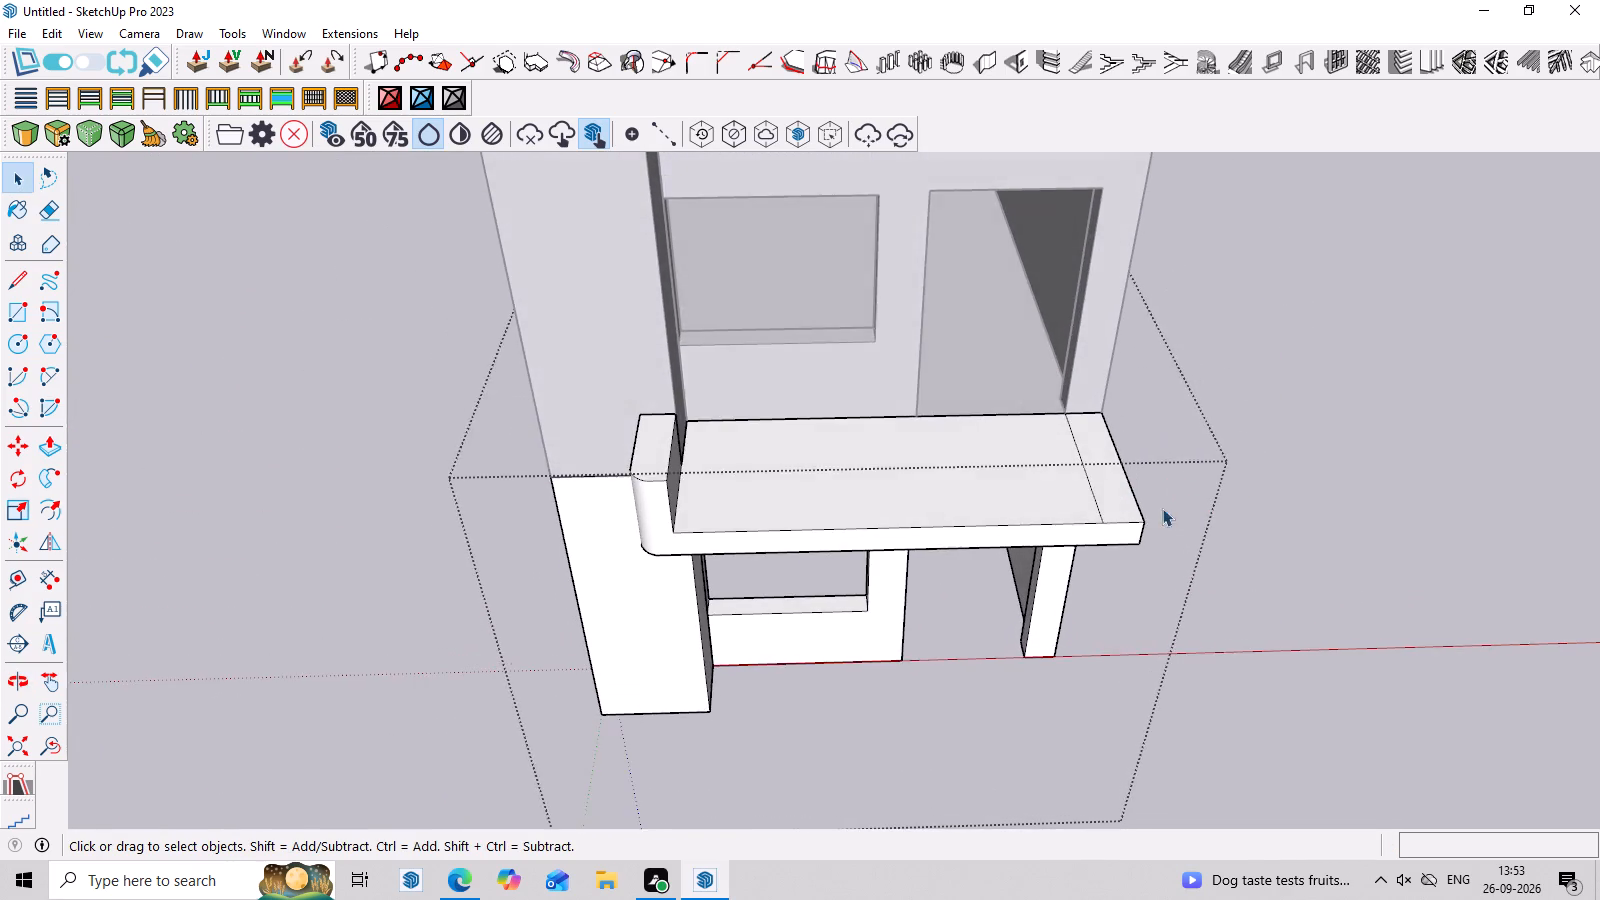
pyautogui.scroll(2, 1113, 484)
pyautogui.click(1113, 481)
pyautogui.press('p')
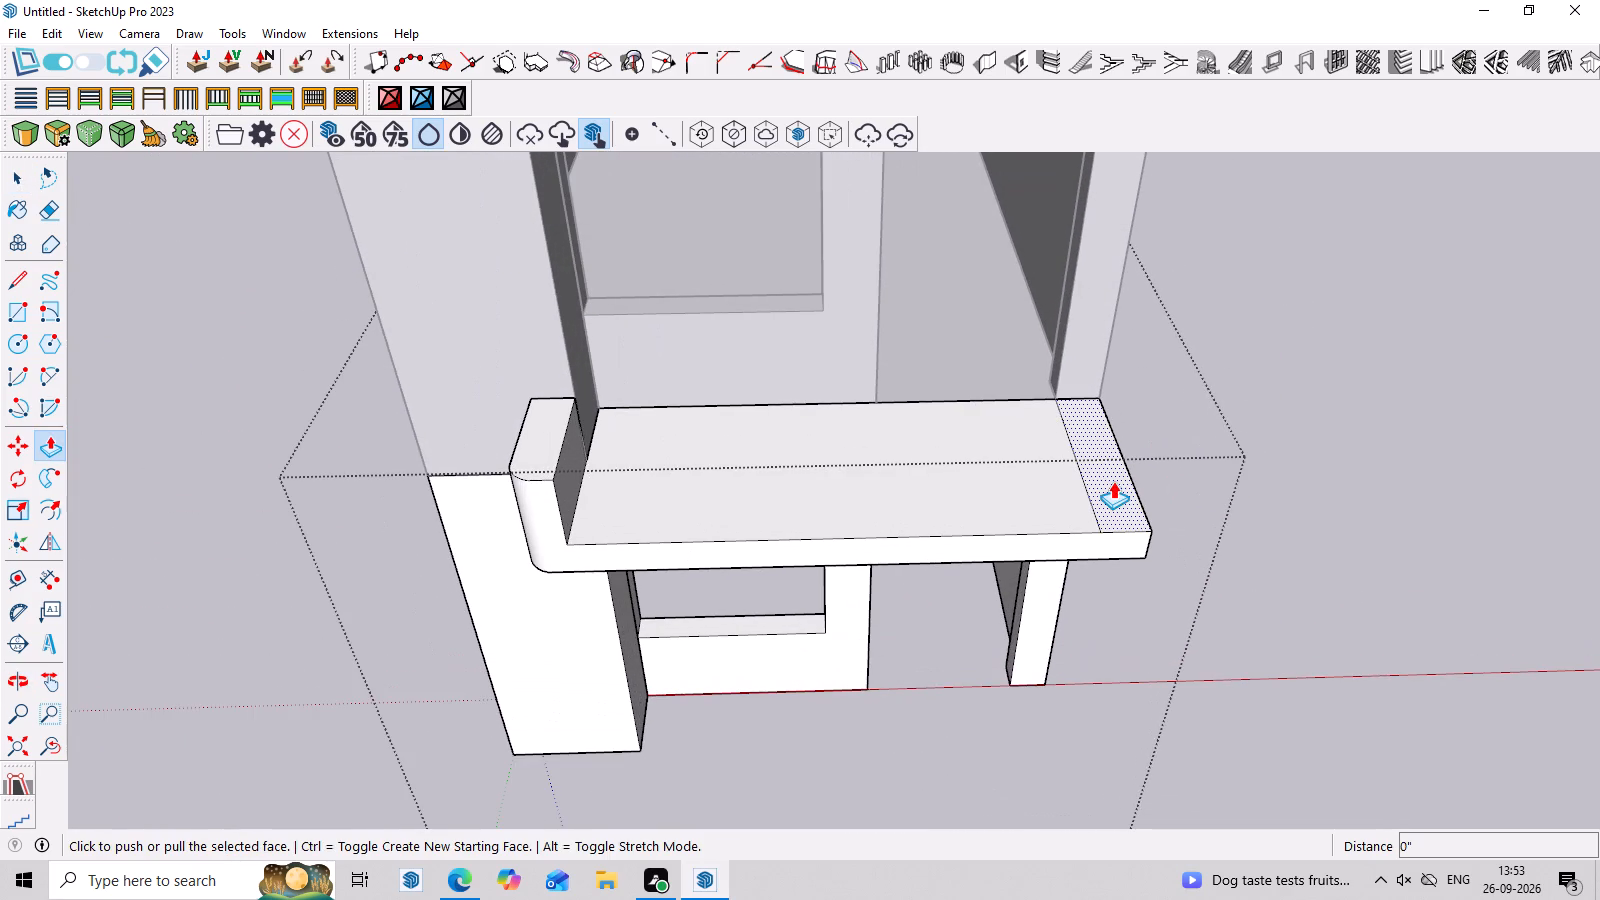
pyautogui.click(1113, 481)
pyautogui.scroll(-10, 1146, 337)
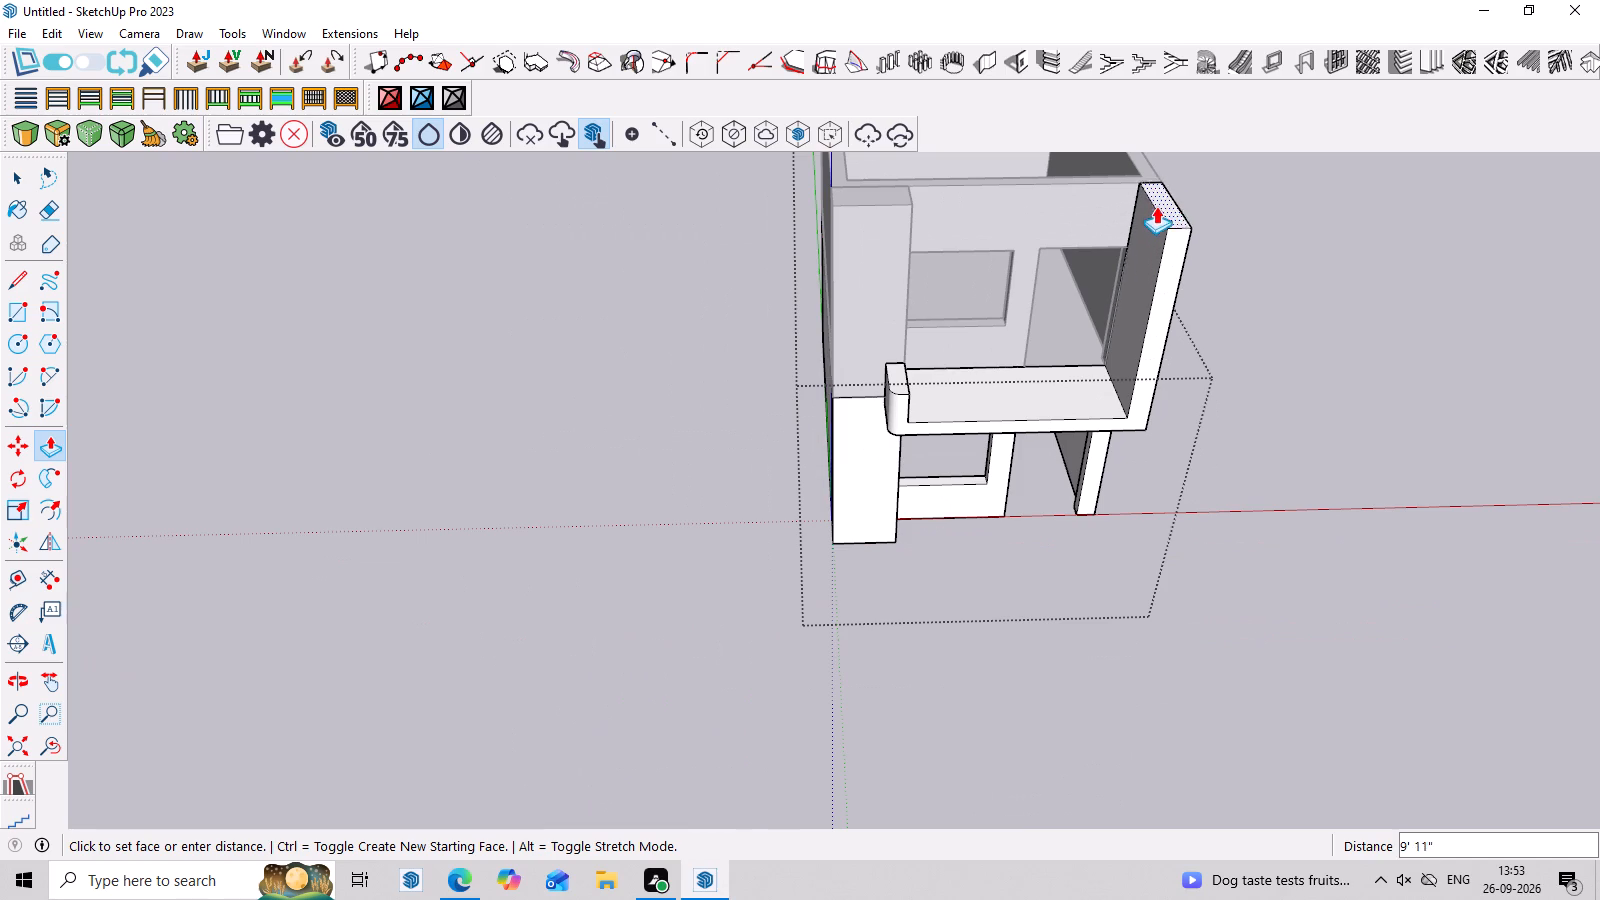
pyautogui.moveTo(1157, 190); pyautogui.dragTo(687, 336, button='middle')
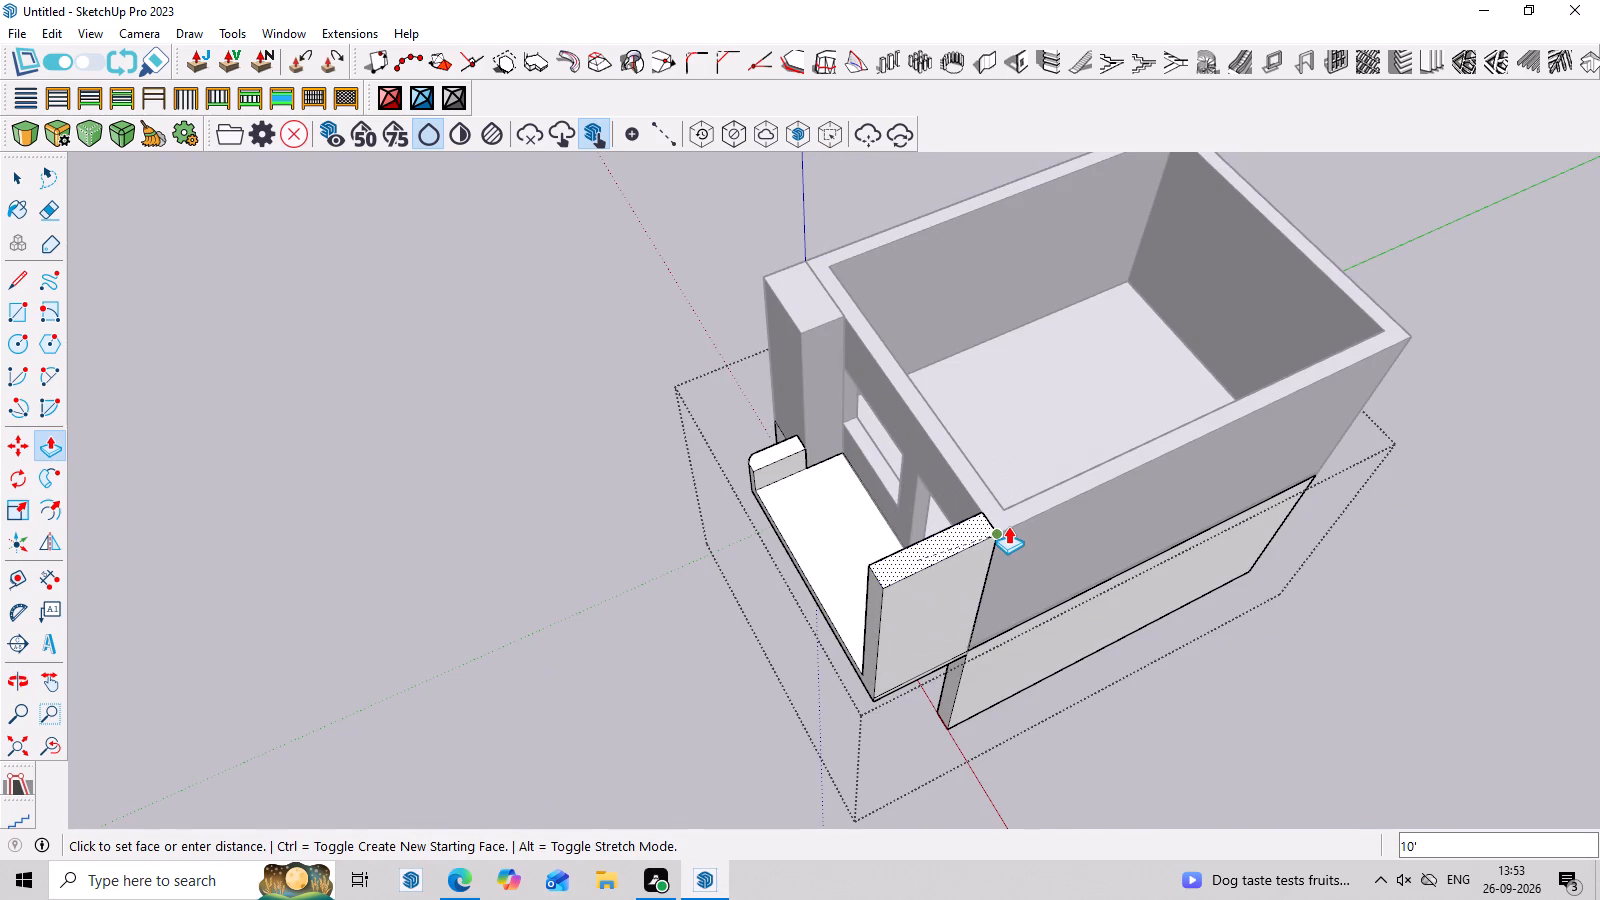
pyautogui.click(1008, 526)
pyautogui.moveTo(981, 531); pyautogui.dragTo(1576, 392, button='middle')
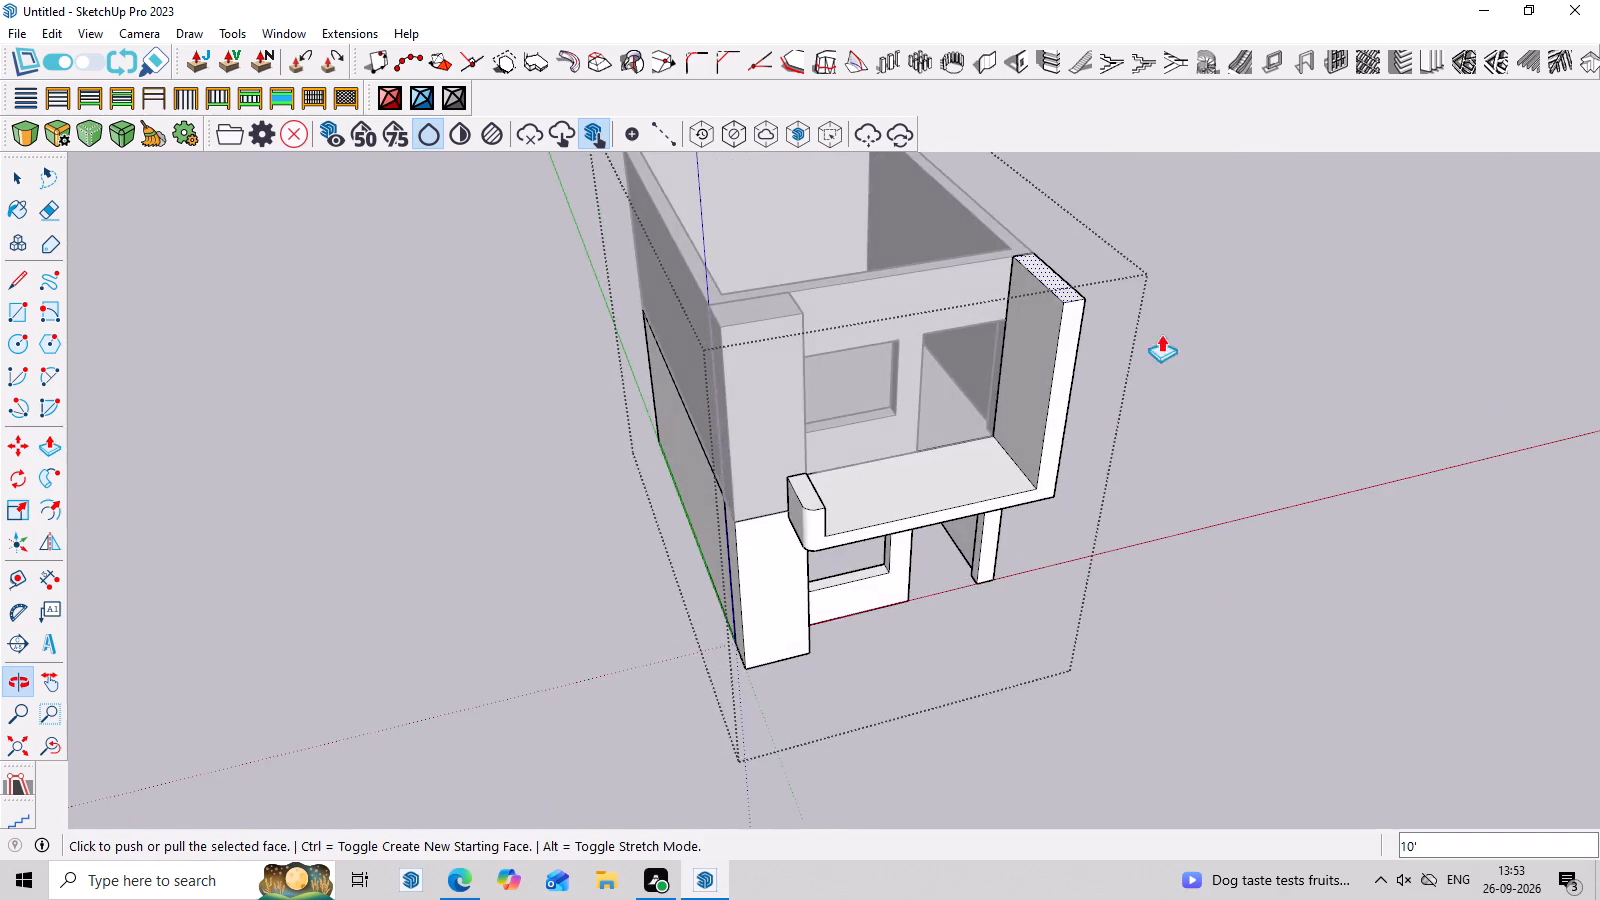
pyautogui.scroll(6, 1145, 328)
pyautogui.moveTo(1183, 380); pyautogui.dragTo(1179, 306, button='middle')
pyautogui.press('space')
pyautogui.scroll(1, 881, 208)
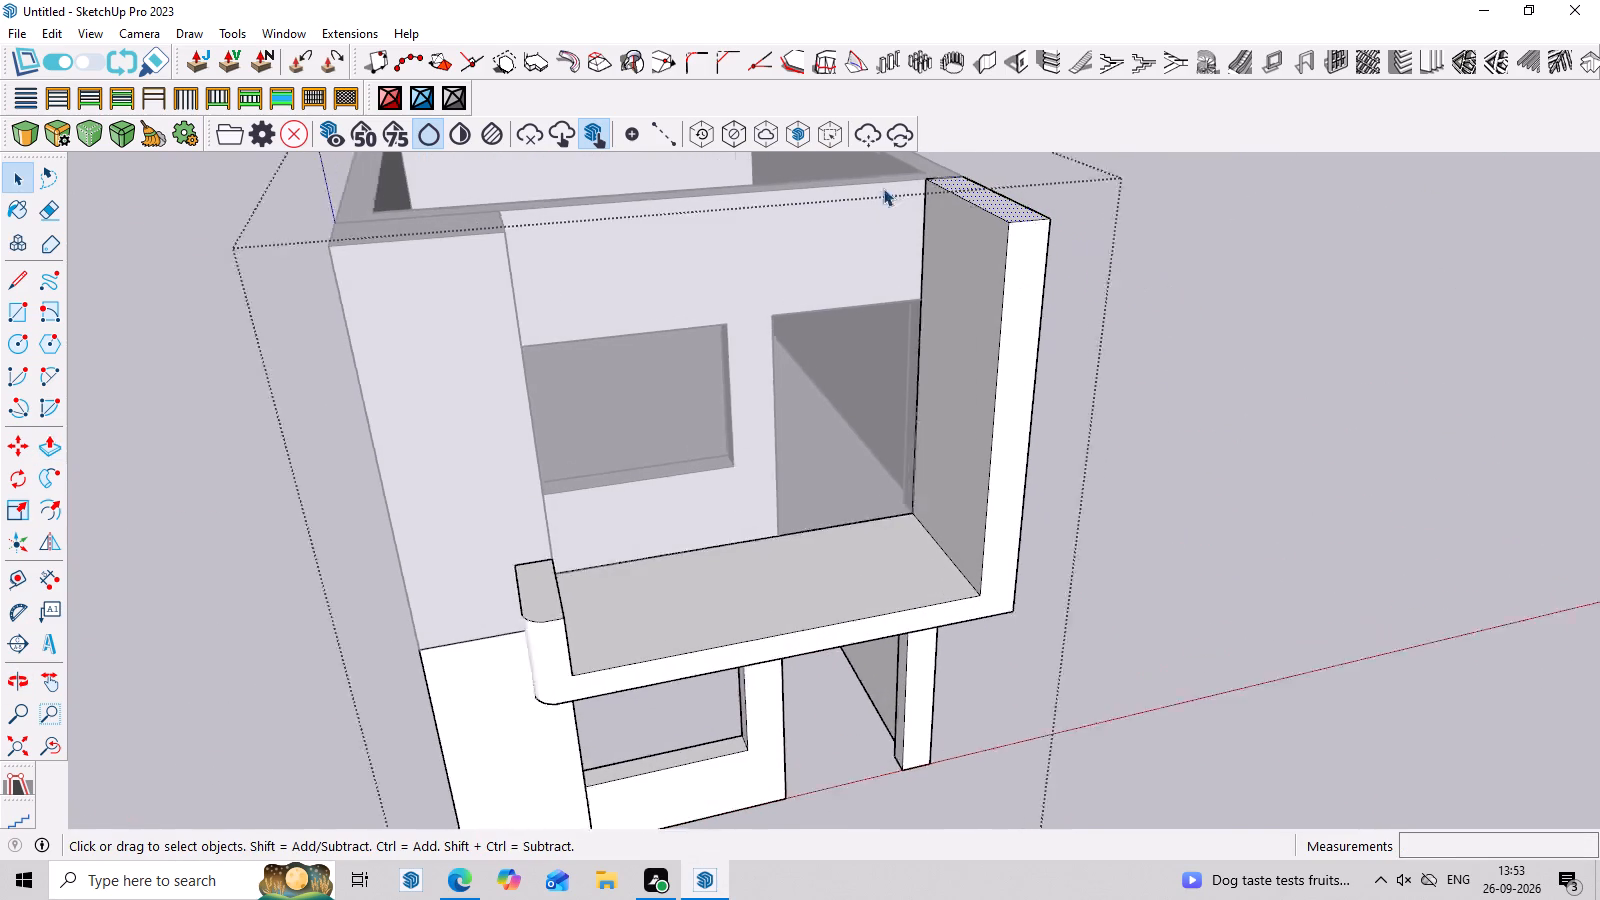
# Draw a 4' 9" line across the side wall's inner face, just below and parallel to its top edge.
pyautogui.scroll(6, 883, 188)
pyautogui.moveTo(1197, 376); pyautogui.dragTo(1193, 339, button='middle')
pyautogui.click(1042, 262)
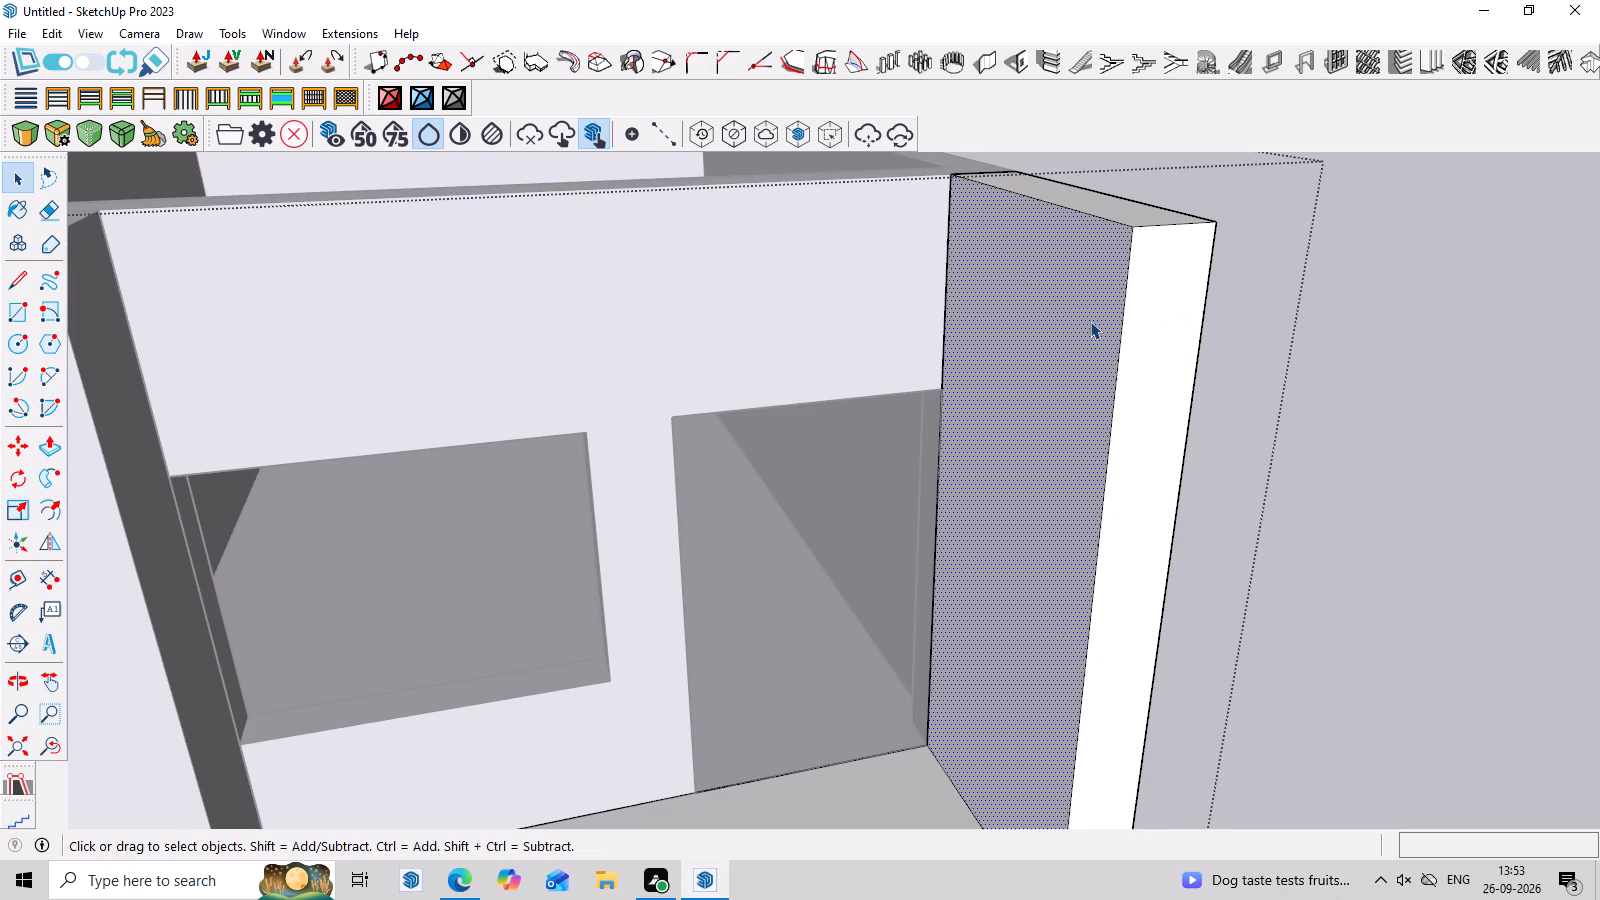
pyautogui.press('l')
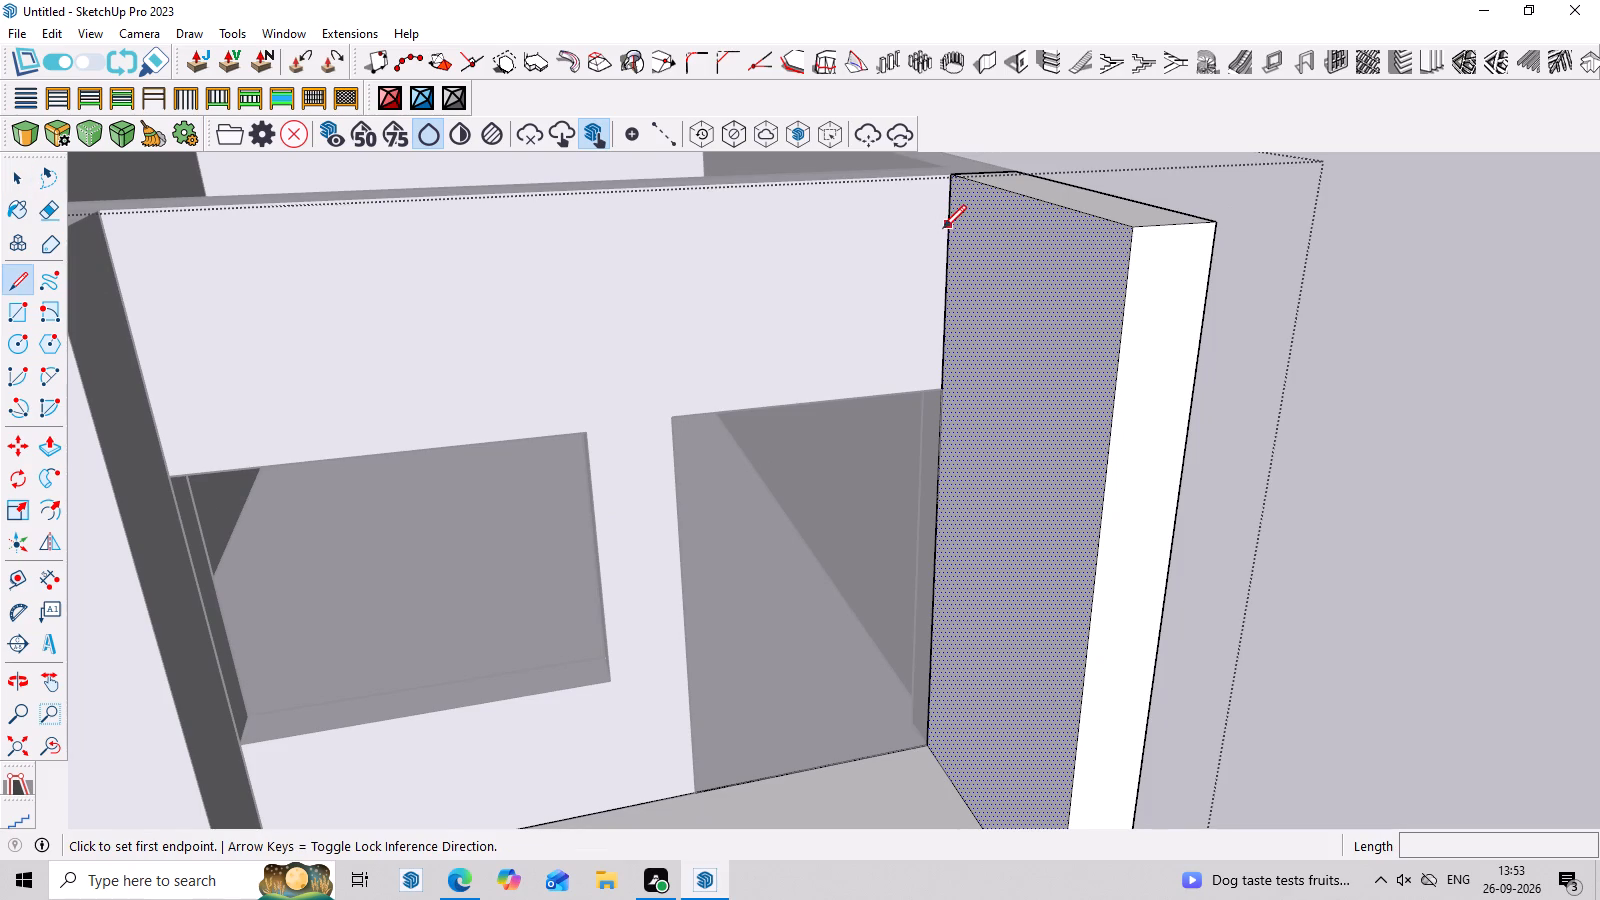
pyautogui.doubleClick(951, 224)
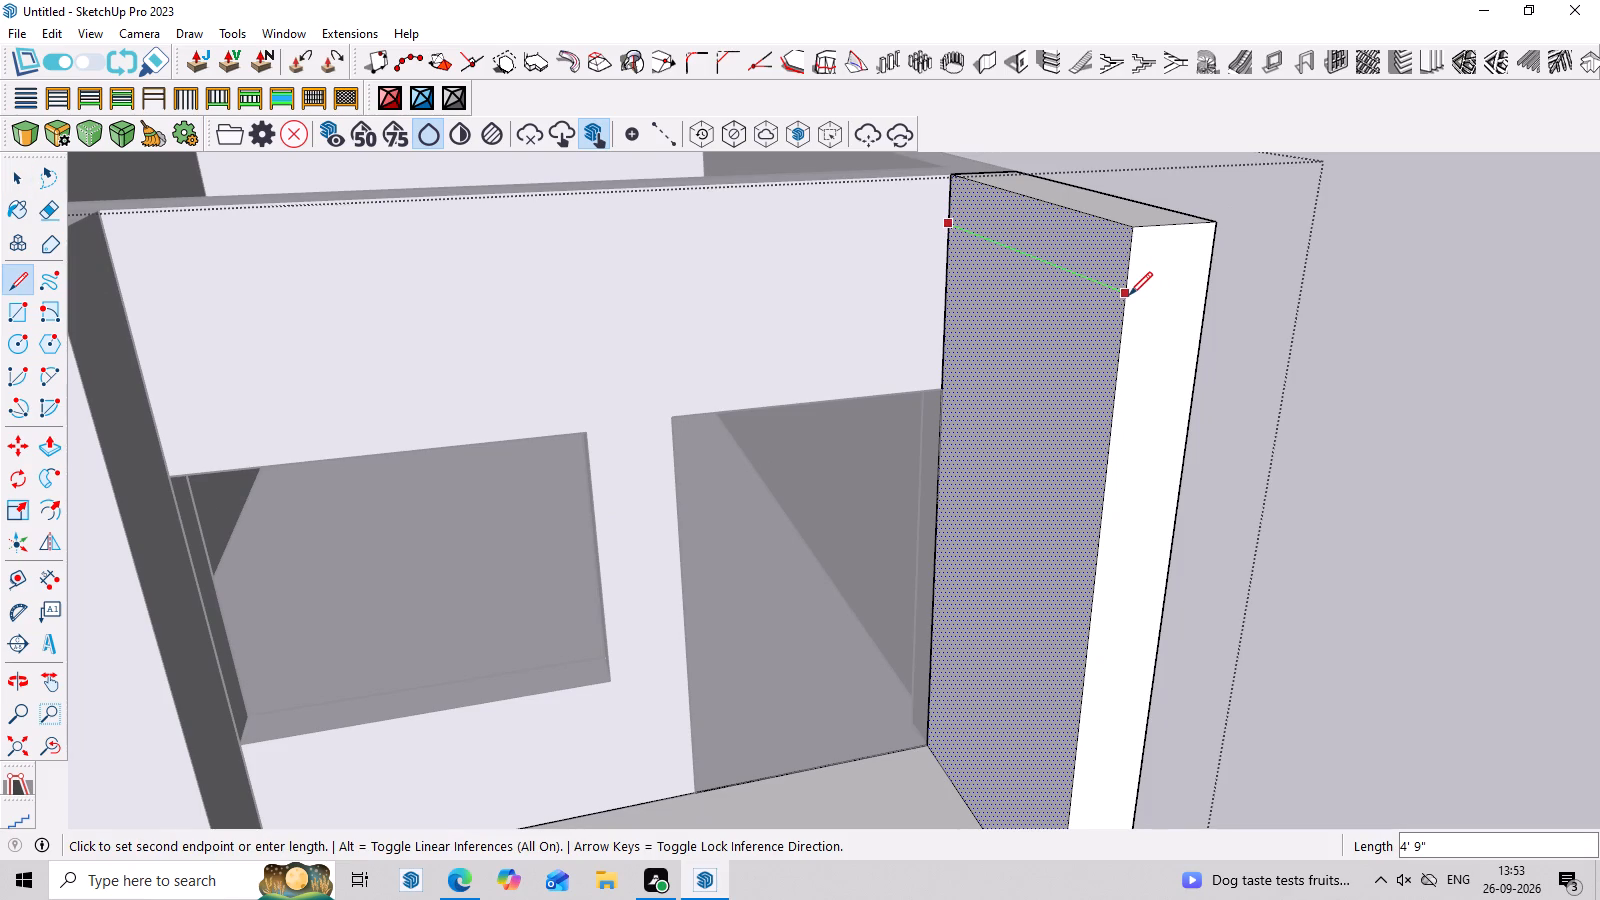
pyautogui.click(1129, 295)
# Pull the strip above the line 9' 5" across the upper storey toward the column as a top beam, and leave group editing.
pyautogui.press('space')
pyautogui.click(1099, 244)
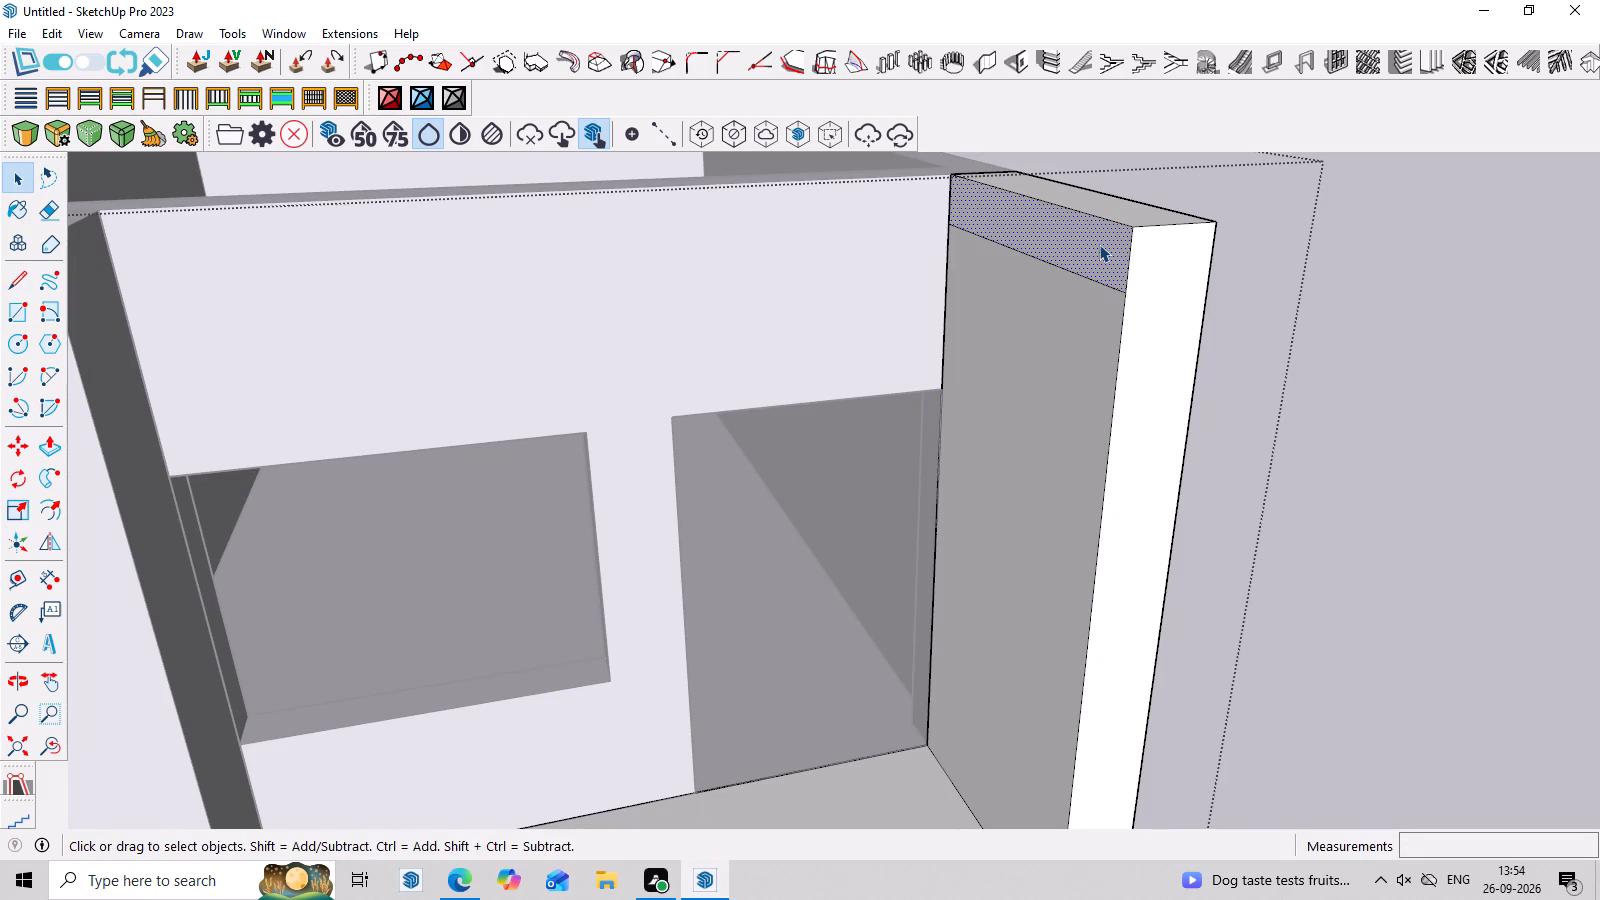
pyautogui.press('p')
pyautogui.moveTo(1099, 244); pyautogui.dragTo(1064, 253)
pyautogui.scroll(-3, 870, 295)
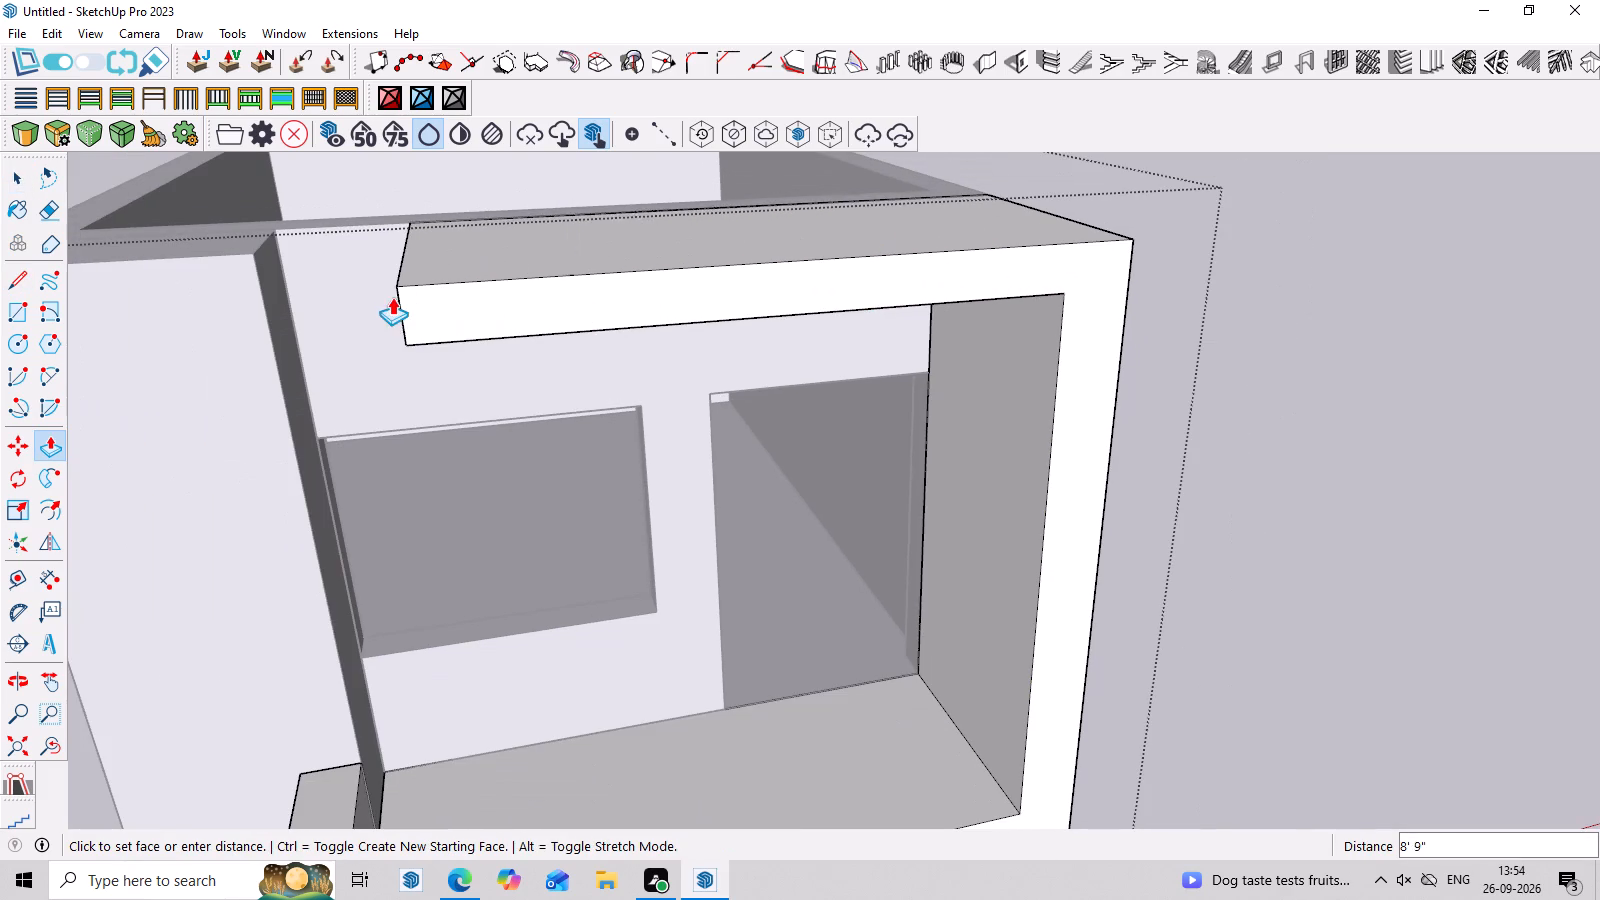
pyautogui.click(355, 312)
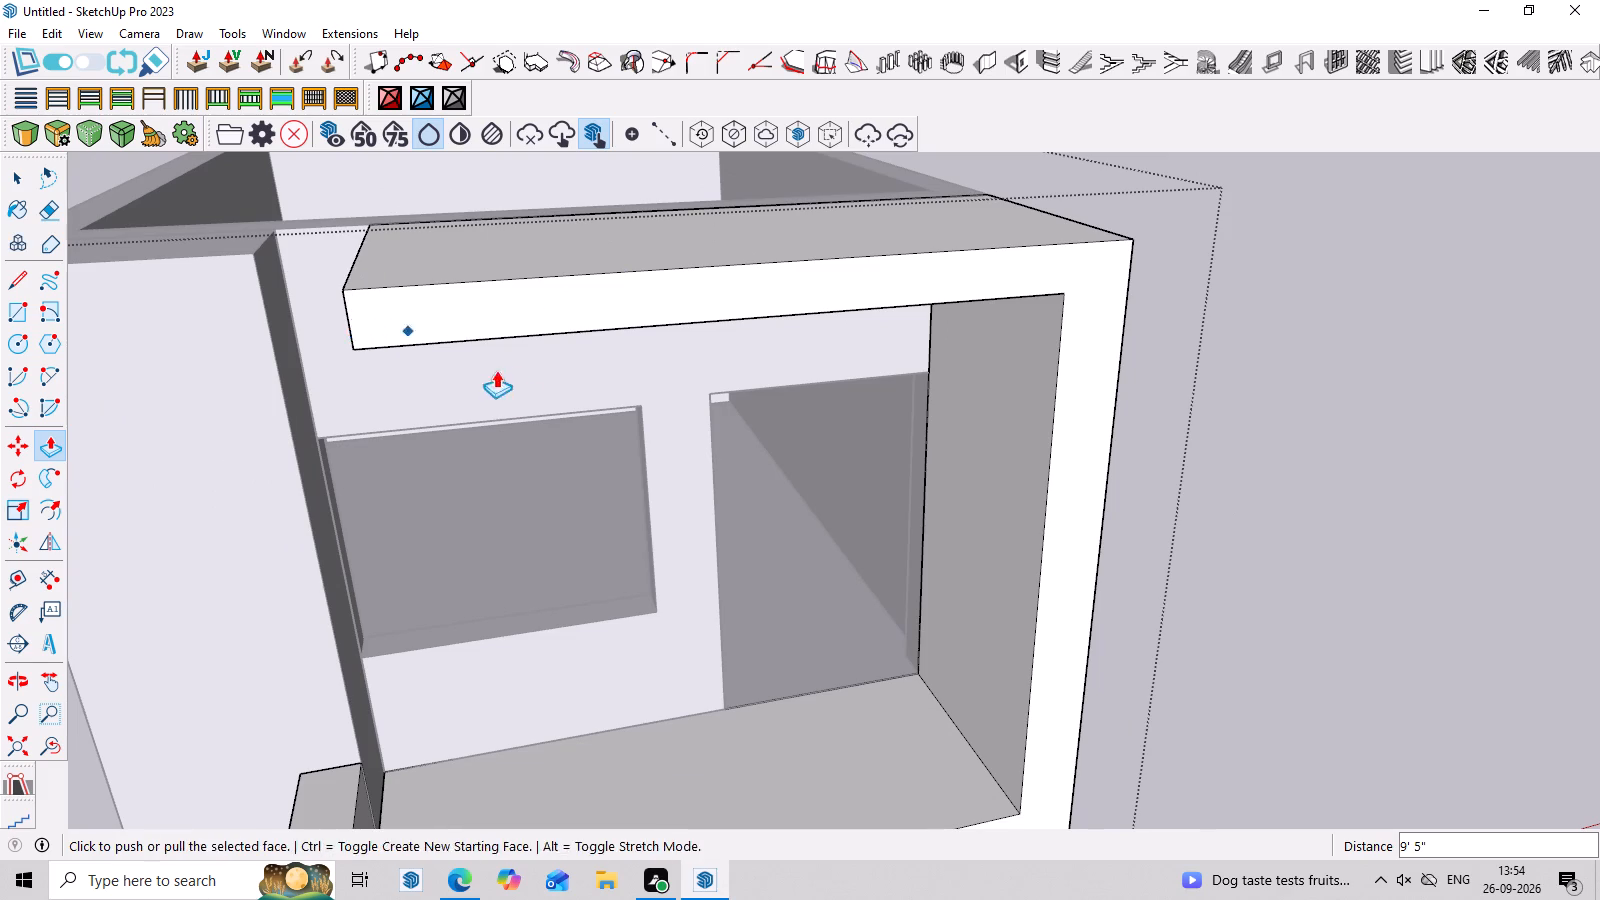
pyautogui.moveTo(519, 379); pyautogui.dragTo(538, 259, button='middle')
pyautogui.scroll(-7, 538, 259)
pyautogui.moveTo(972, 417); pyautogui.dragTo(832, 428, button='middle')
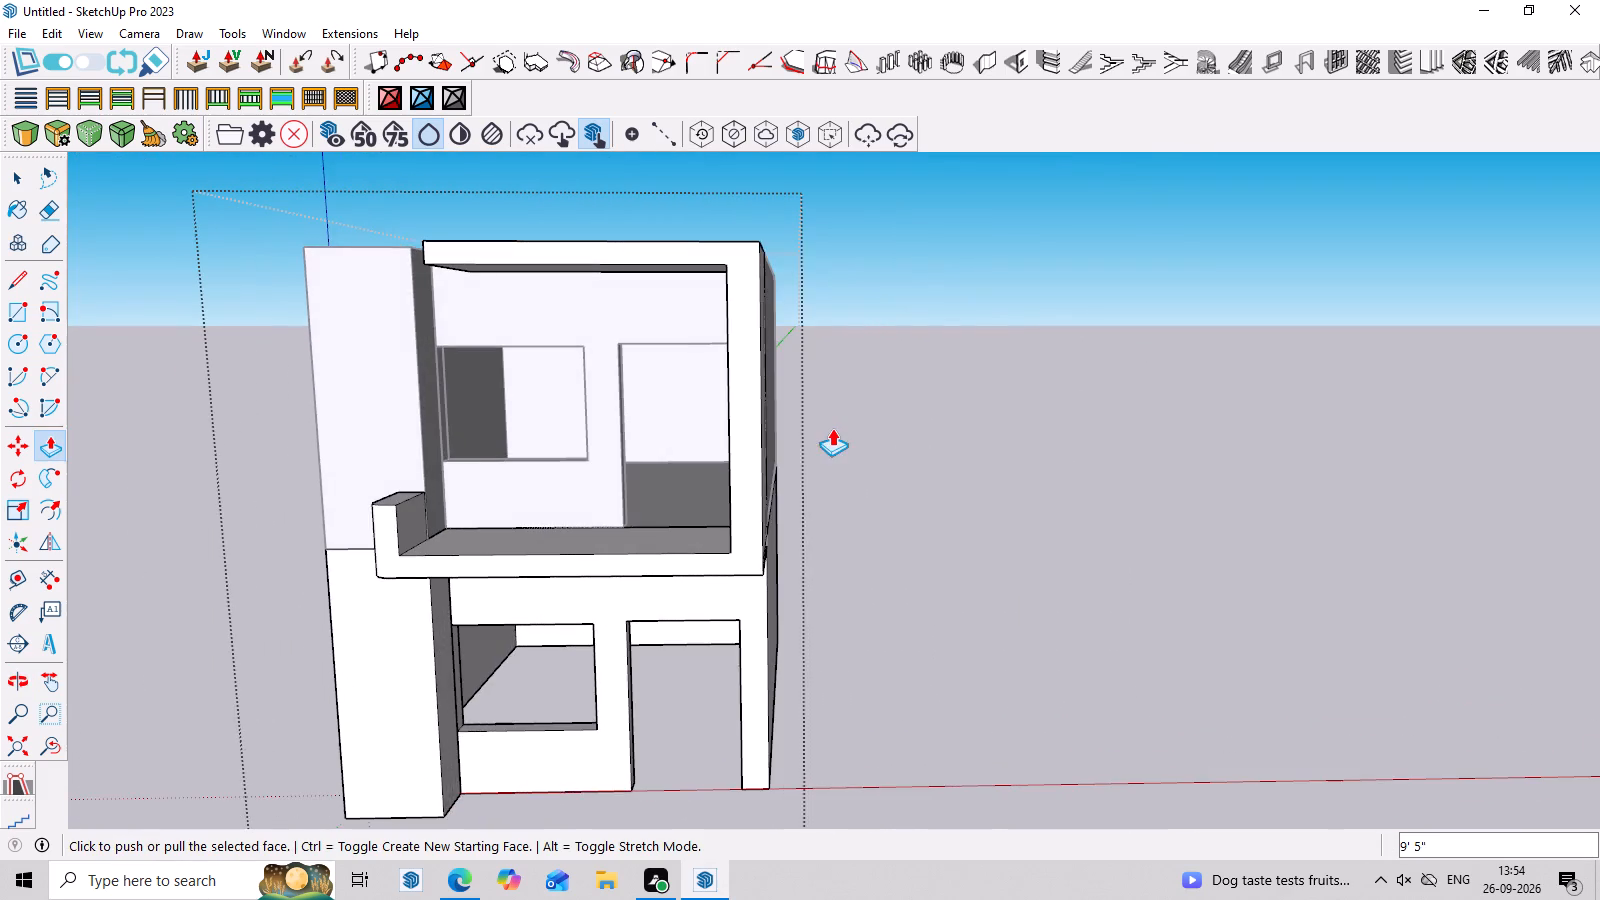
pyautogui.scroll(-7, 919, 432)
pyautogui.moveTo(1160, 608); pyautogui.dragTo(1078, 642, button='middle')
pyautogui.scroll(3, 886, 598)
pyautogui.press('space')
pyautogui.click(1069, 479)
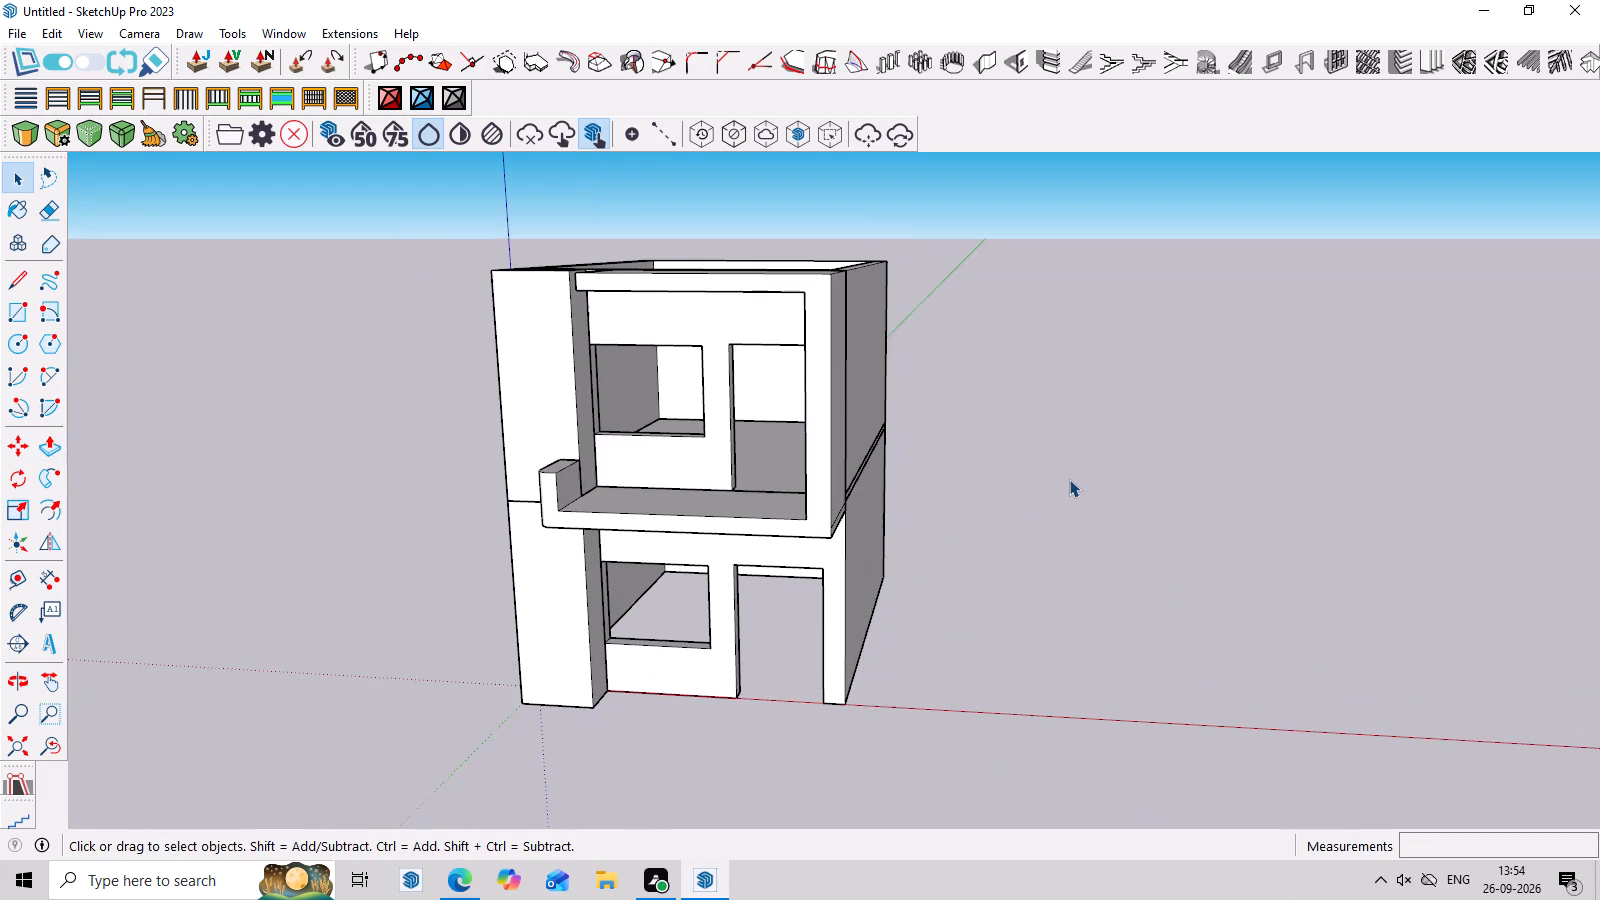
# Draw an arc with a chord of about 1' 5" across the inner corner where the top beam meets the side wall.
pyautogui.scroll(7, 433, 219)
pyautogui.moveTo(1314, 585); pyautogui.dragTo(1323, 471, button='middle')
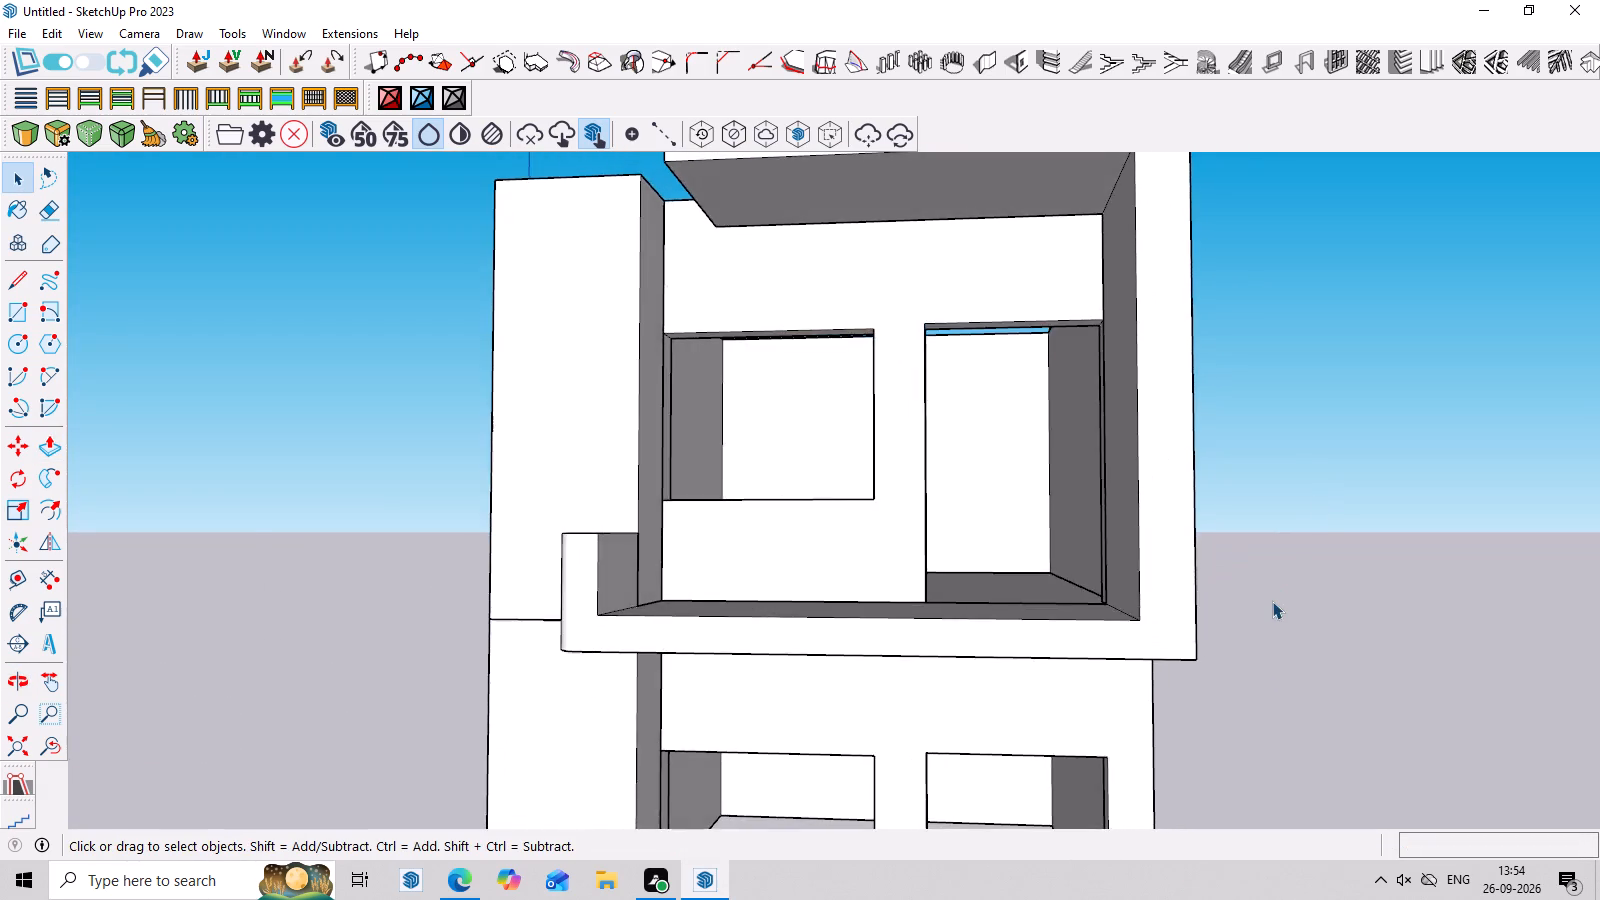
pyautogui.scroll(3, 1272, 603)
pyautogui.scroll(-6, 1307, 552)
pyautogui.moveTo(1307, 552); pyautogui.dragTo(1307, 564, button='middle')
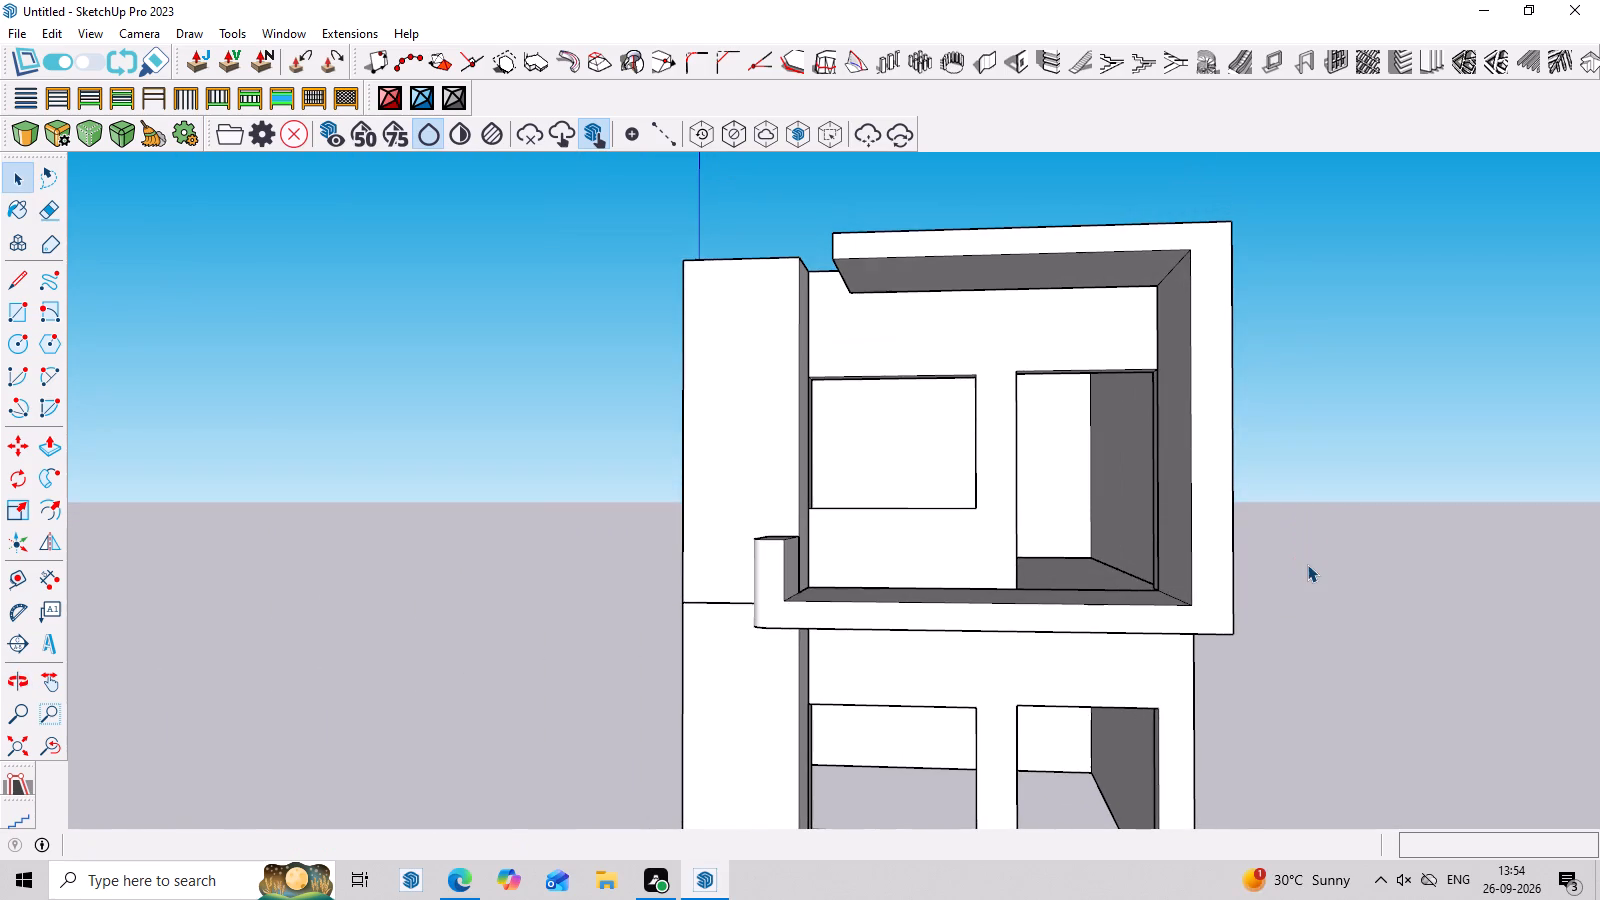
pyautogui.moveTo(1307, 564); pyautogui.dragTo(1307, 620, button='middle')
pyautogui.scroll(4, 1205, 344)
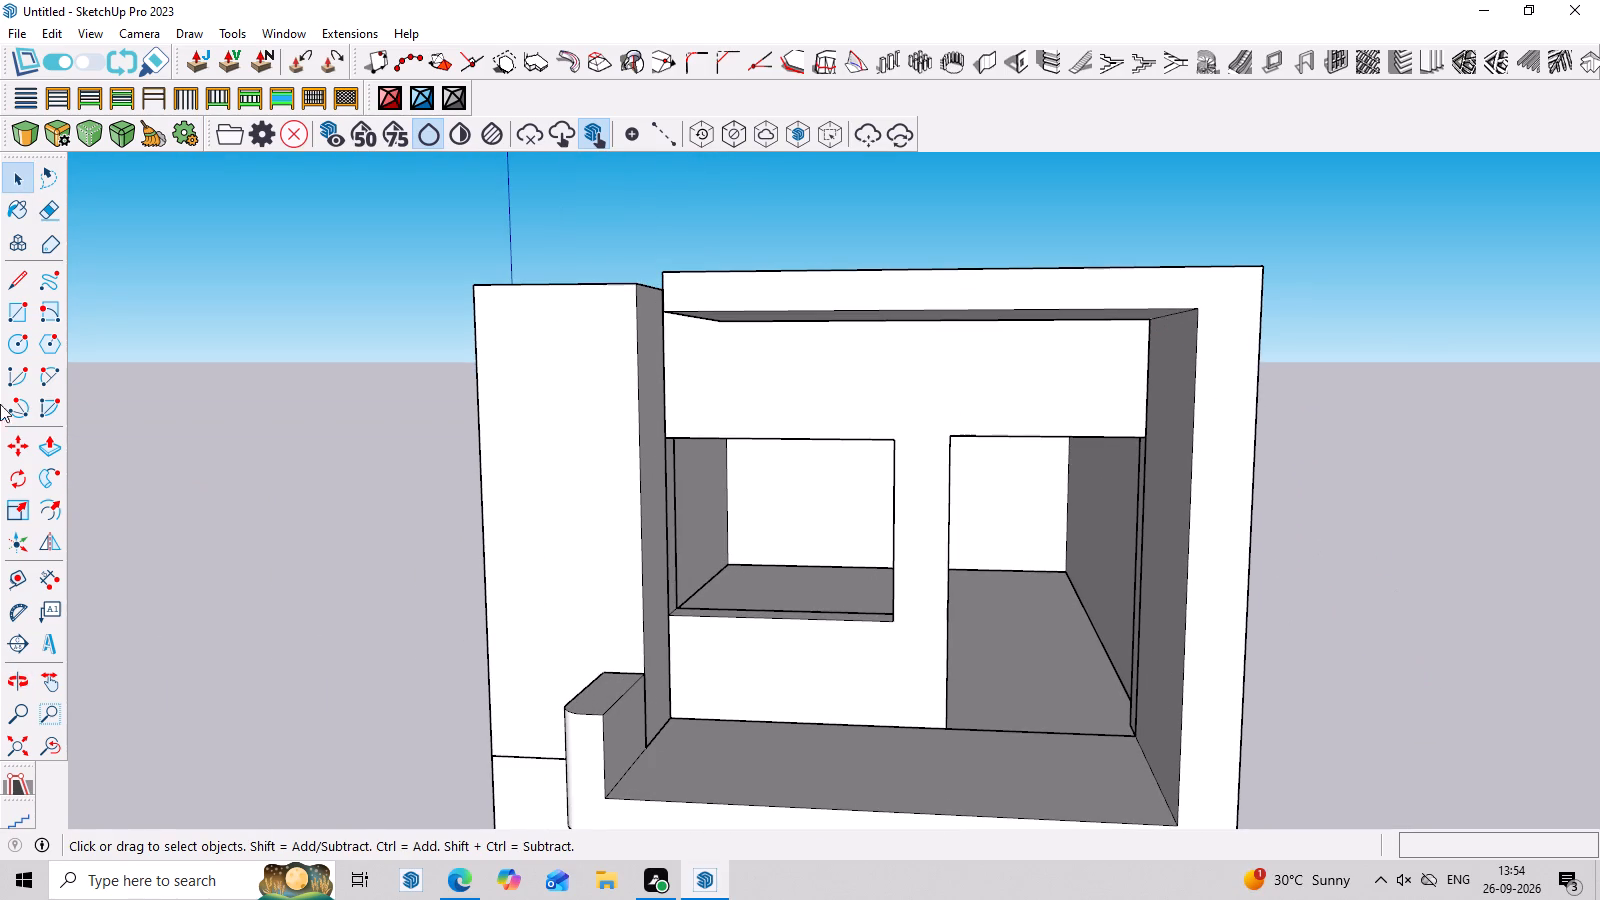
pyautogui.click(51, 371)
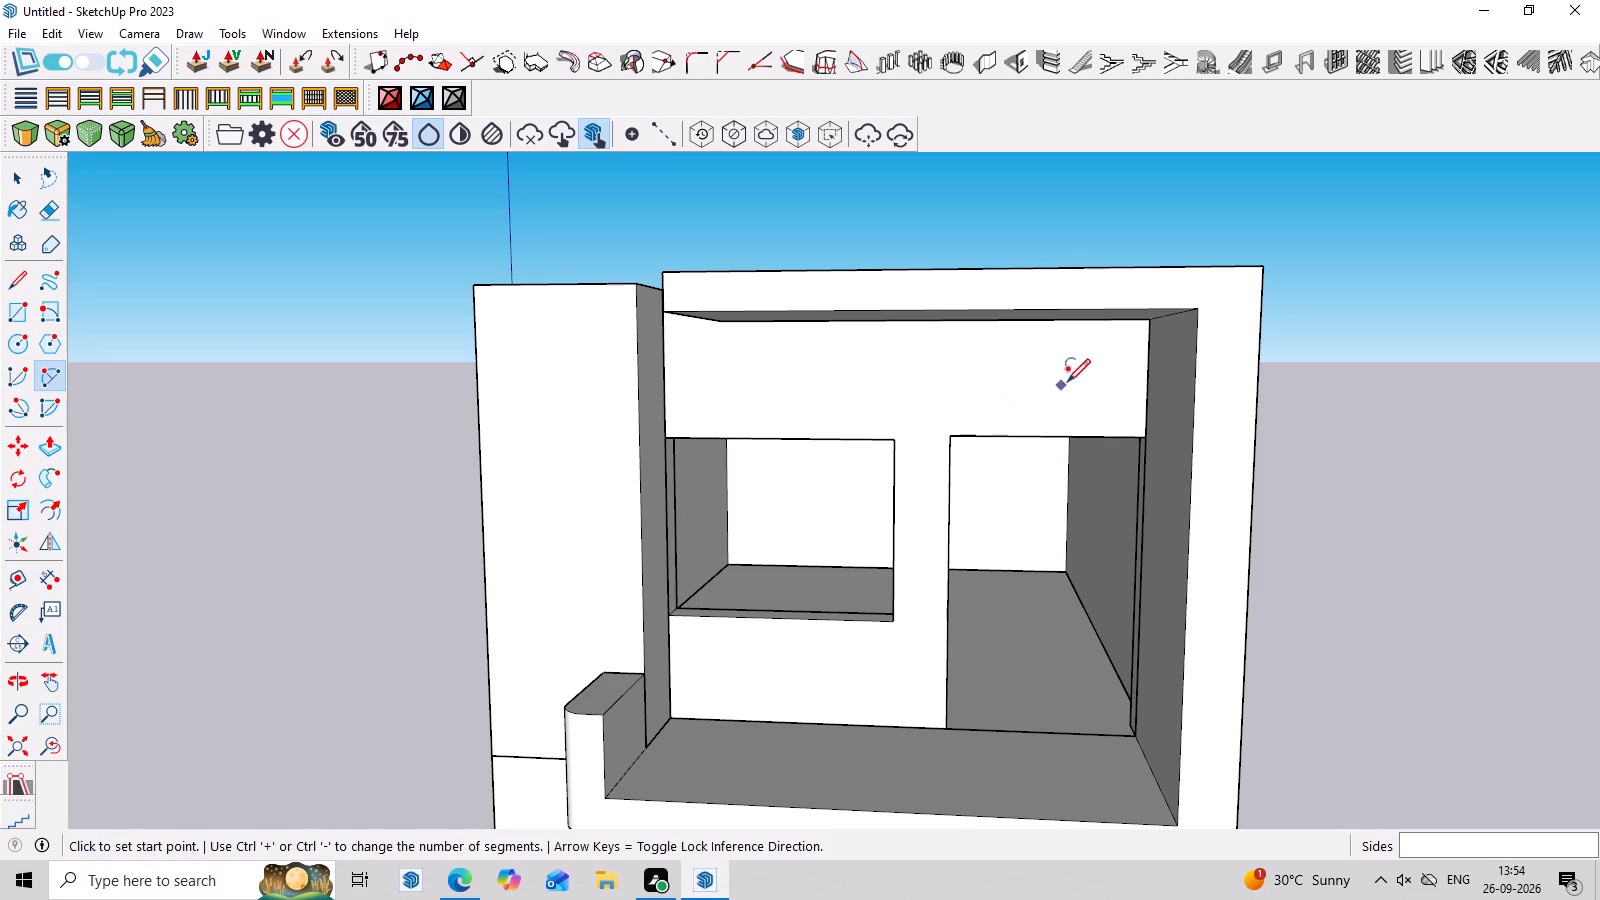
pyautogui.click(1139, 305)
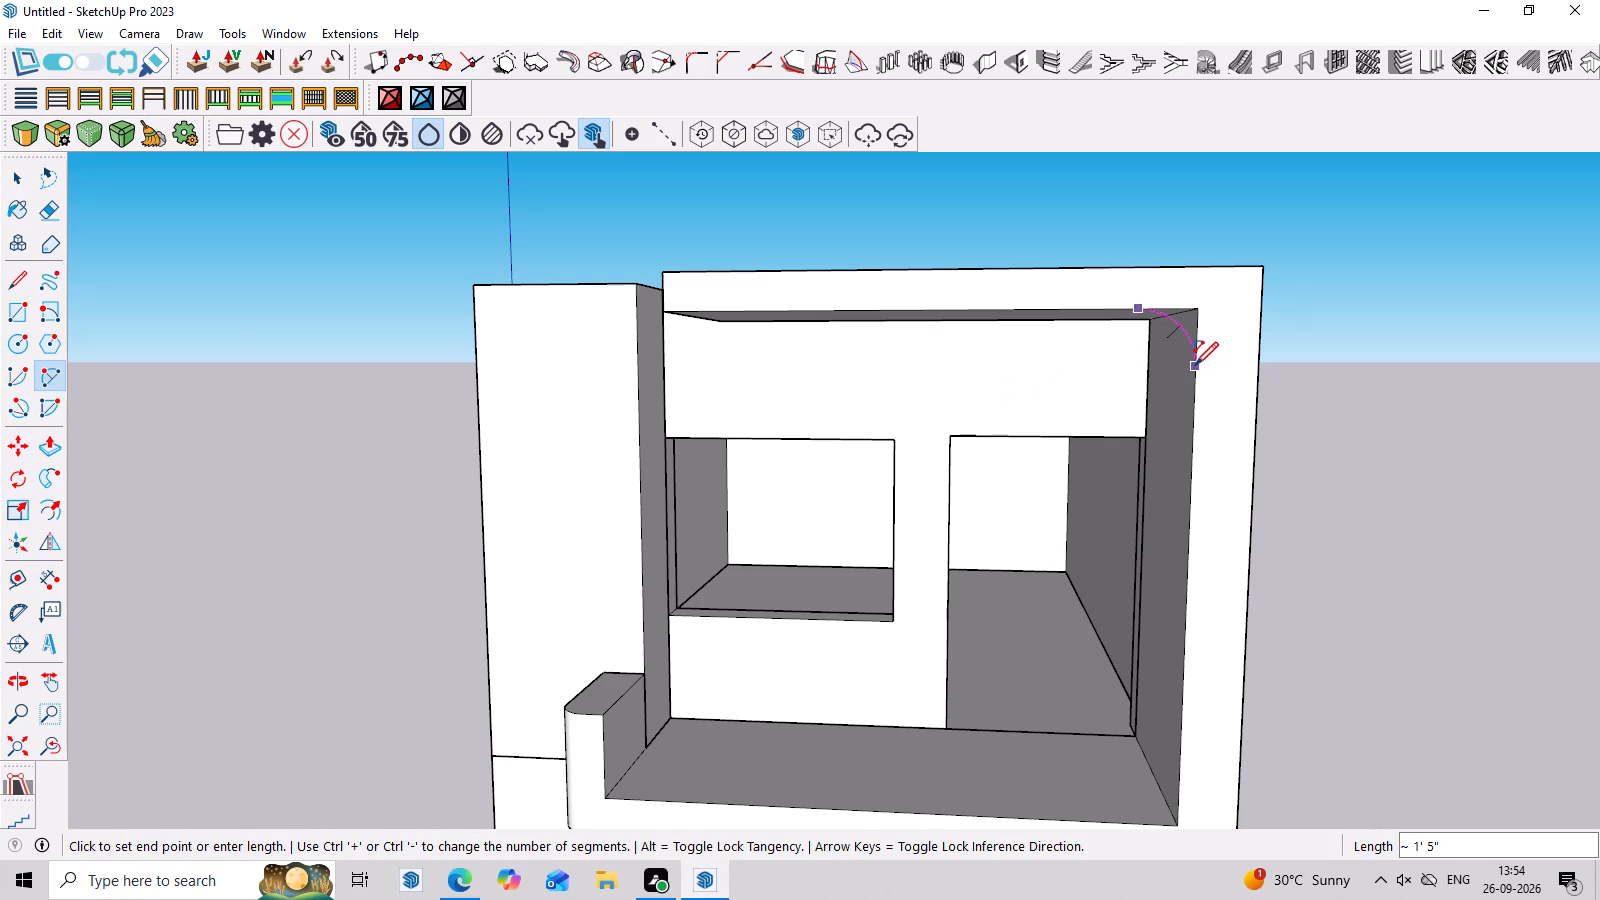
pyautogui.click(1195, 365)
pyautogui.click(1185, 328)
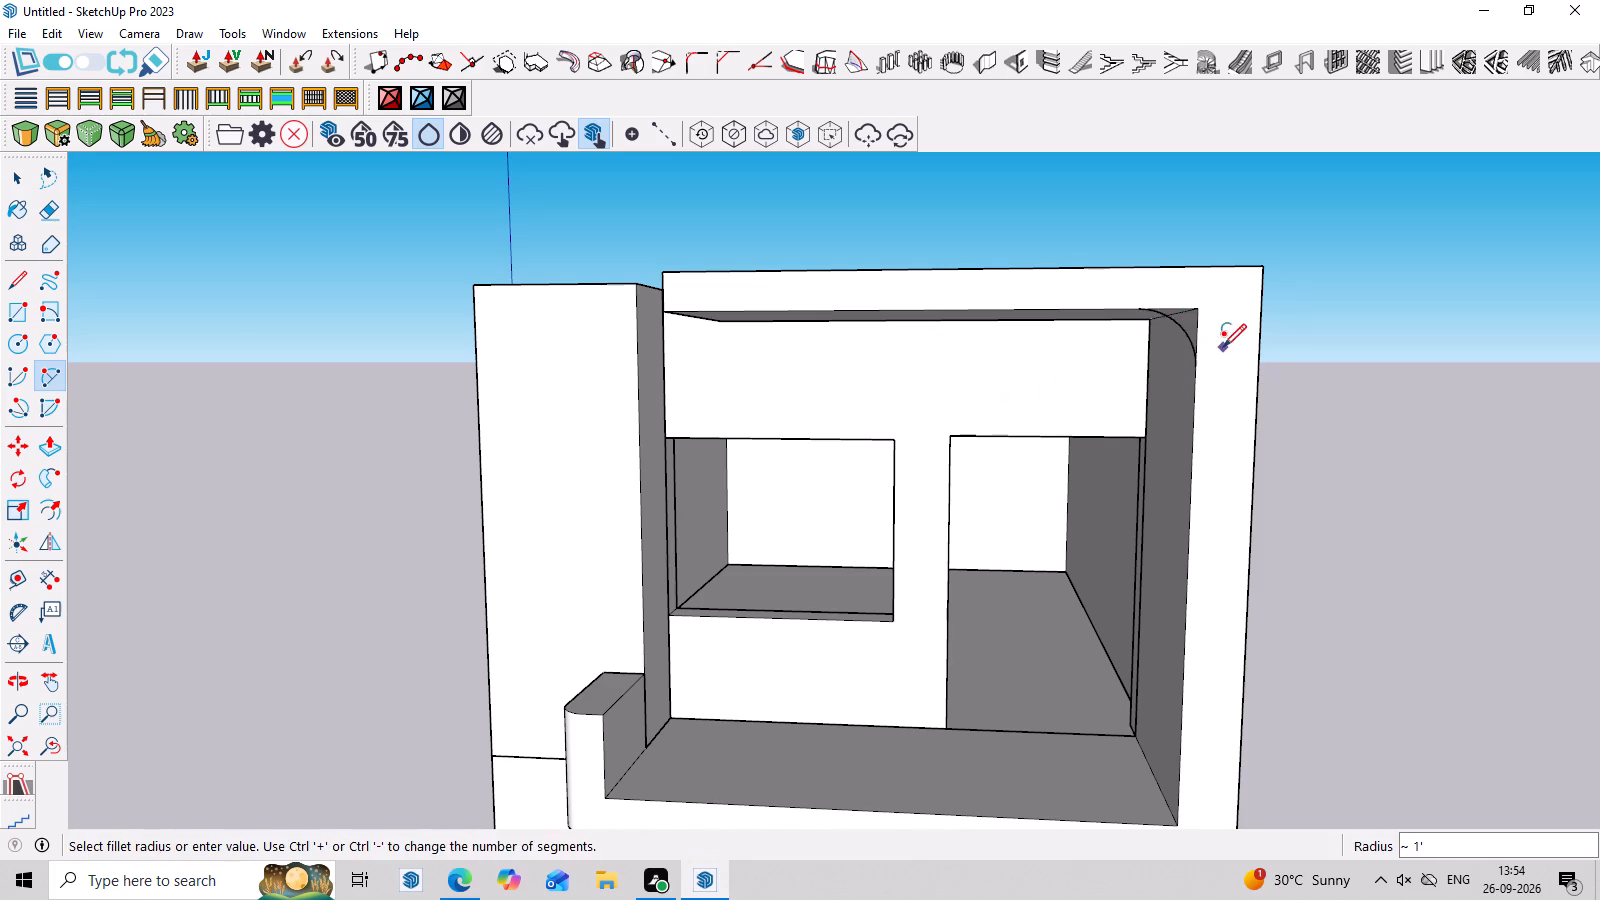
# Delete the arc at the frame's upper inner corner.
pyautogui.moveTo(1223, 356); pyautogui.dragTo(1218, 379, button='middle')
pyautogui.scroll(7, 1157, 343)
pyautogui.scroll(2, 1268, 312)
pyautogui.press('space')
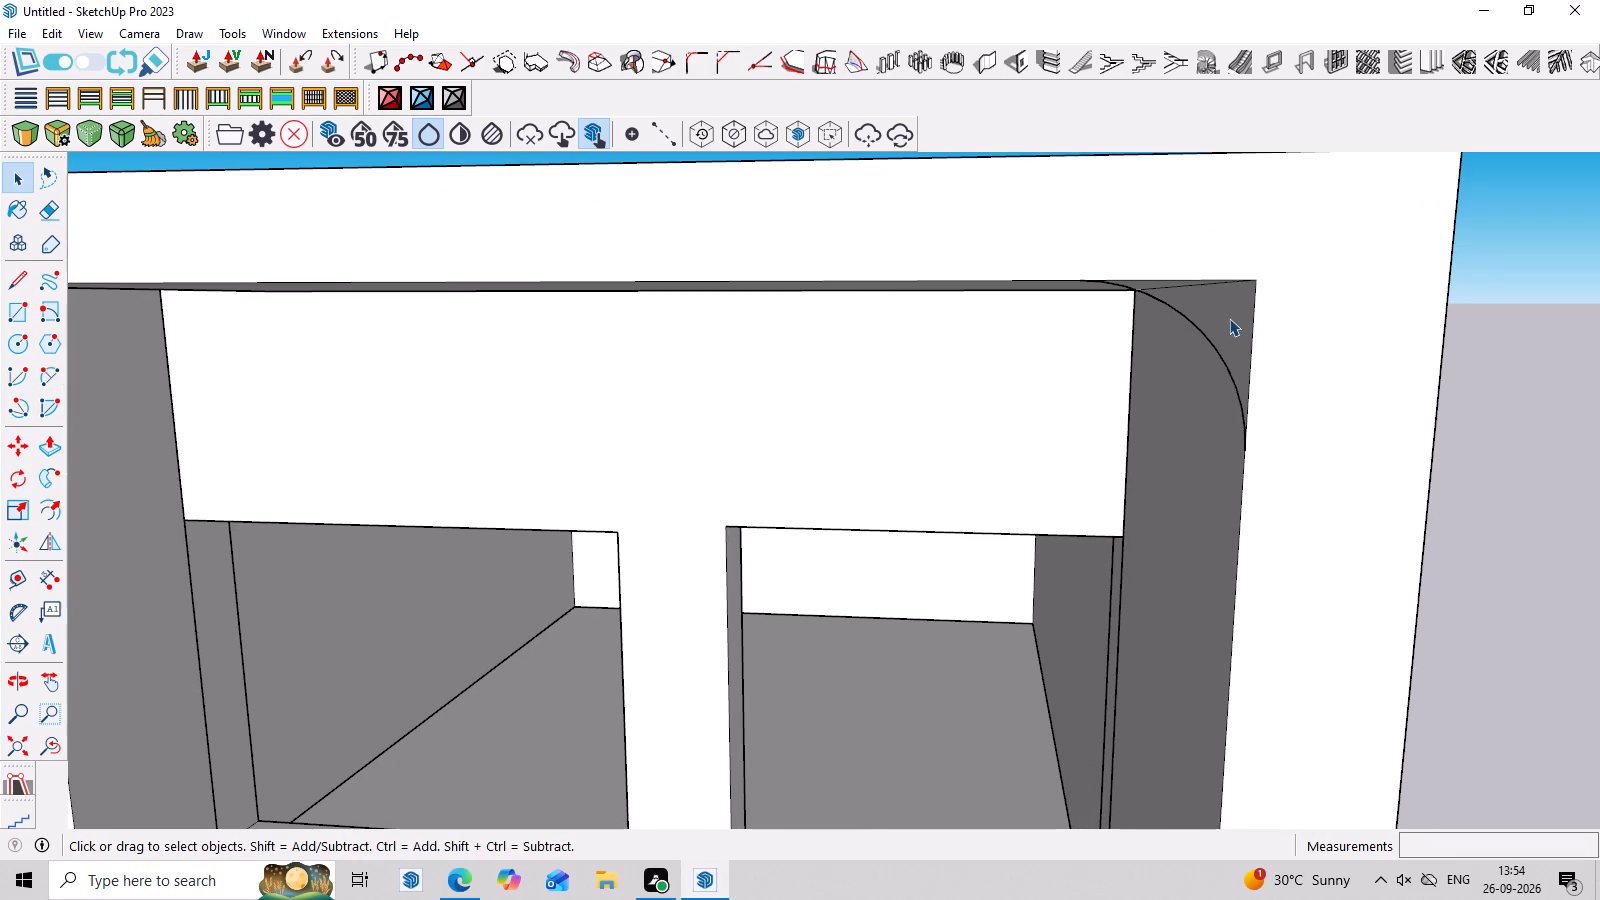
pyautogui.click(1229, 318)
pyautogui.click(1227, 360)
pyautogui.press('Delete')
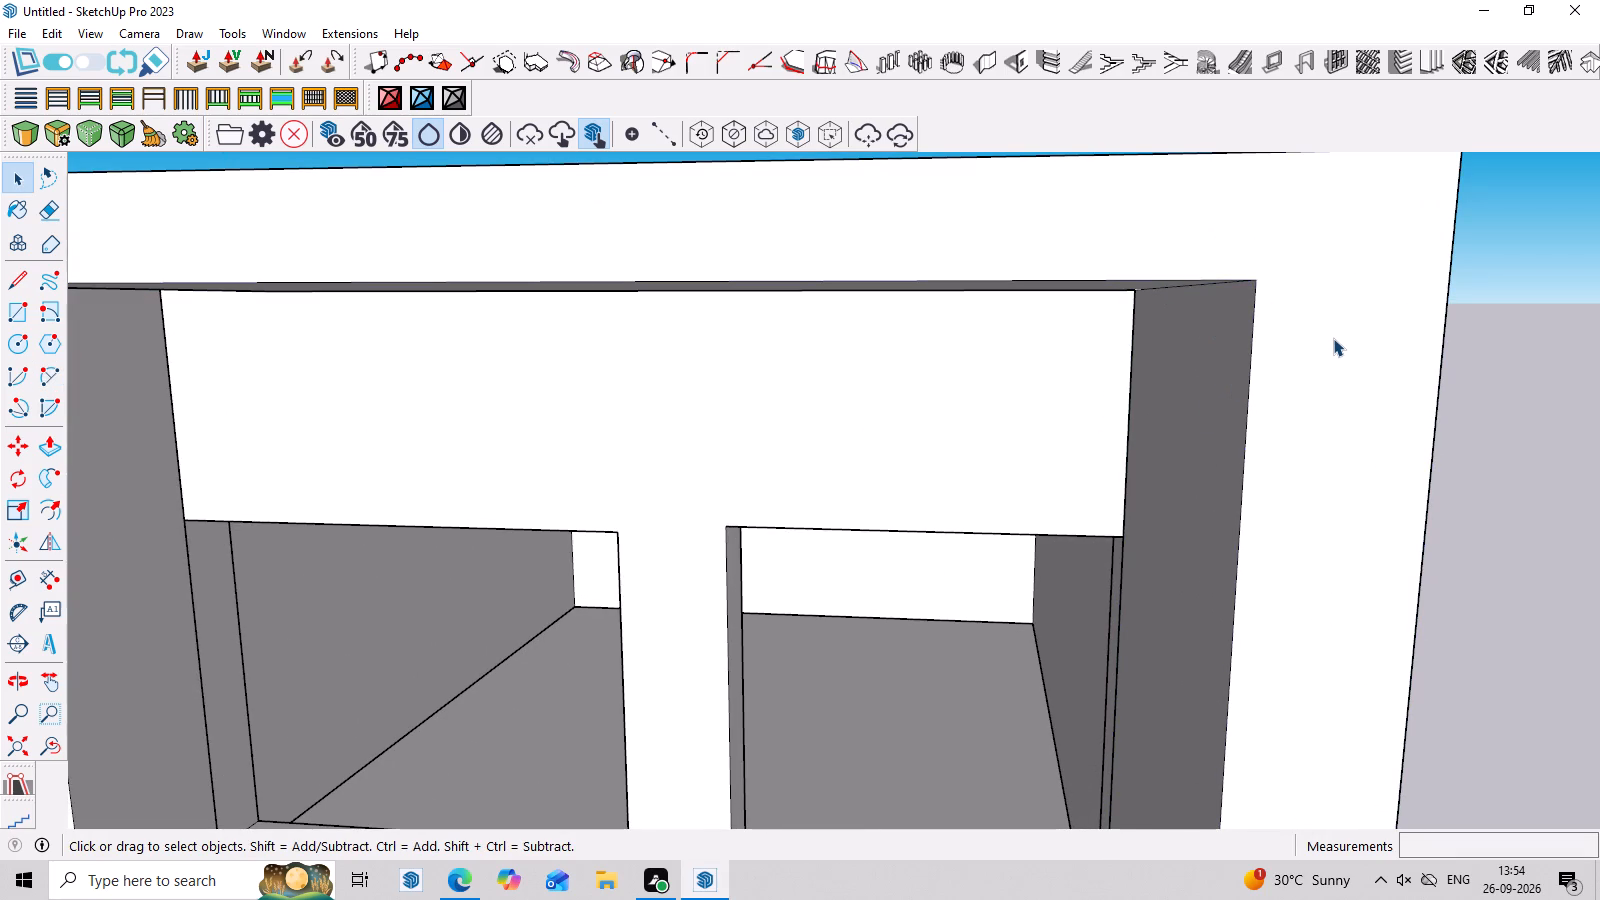
# Open the frame's group and draw a rounding arc across its inner corner between top beam and side wall.
pyautogui.tripleClick(1333, 338)
pyautogui.scroll(2, 1334, 338)
pyautogui.click(1335, 338)
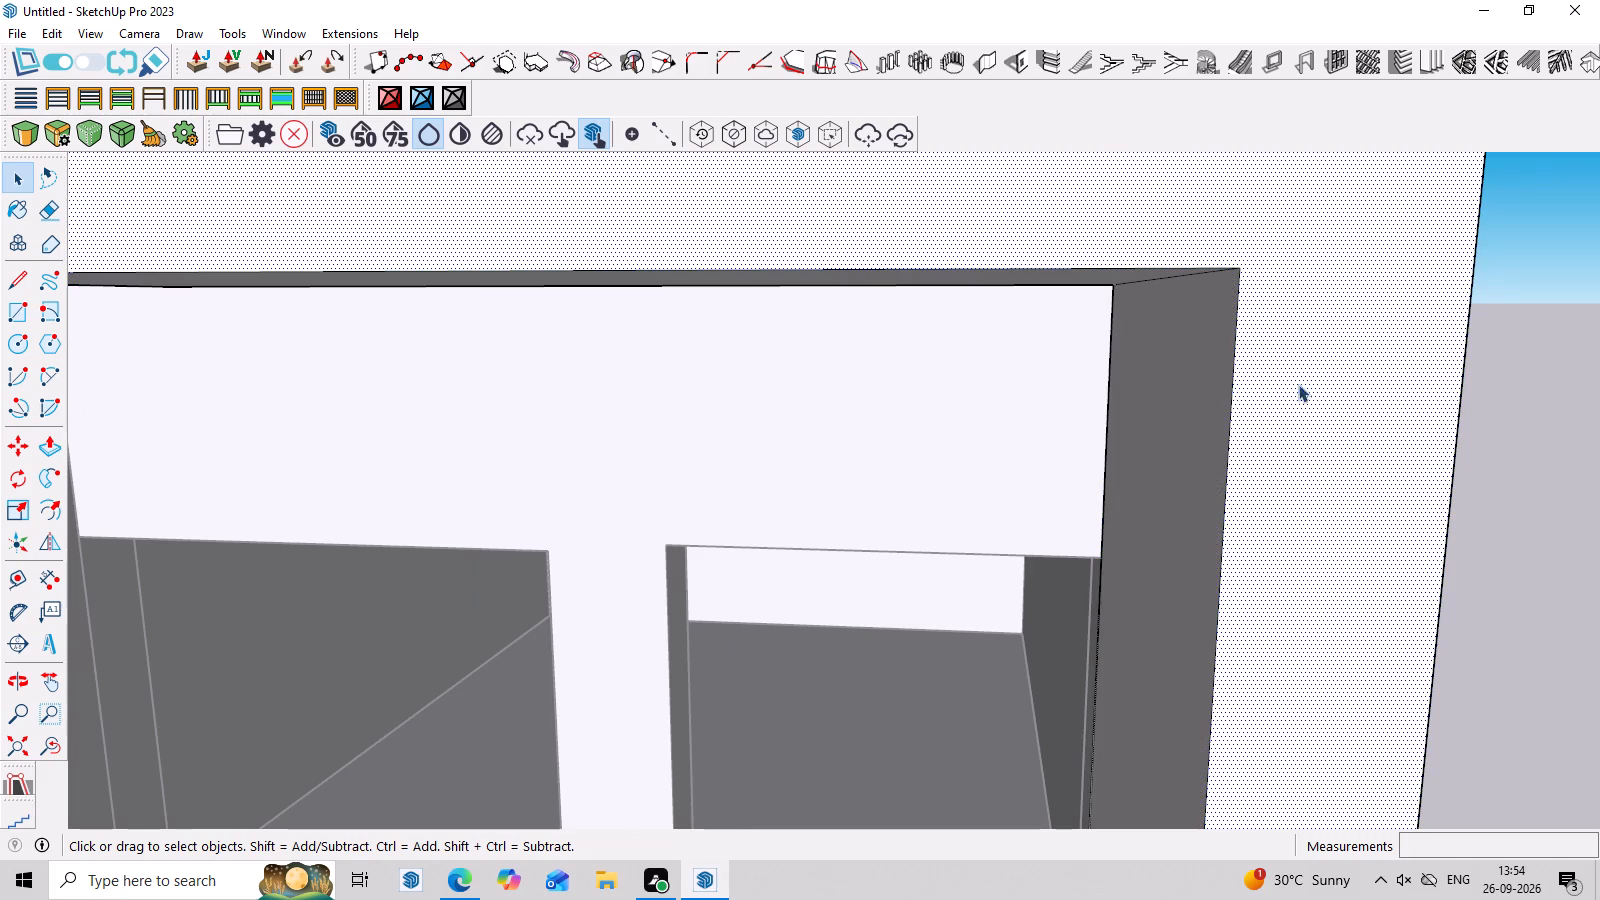
pyautogui.click(43, 367)
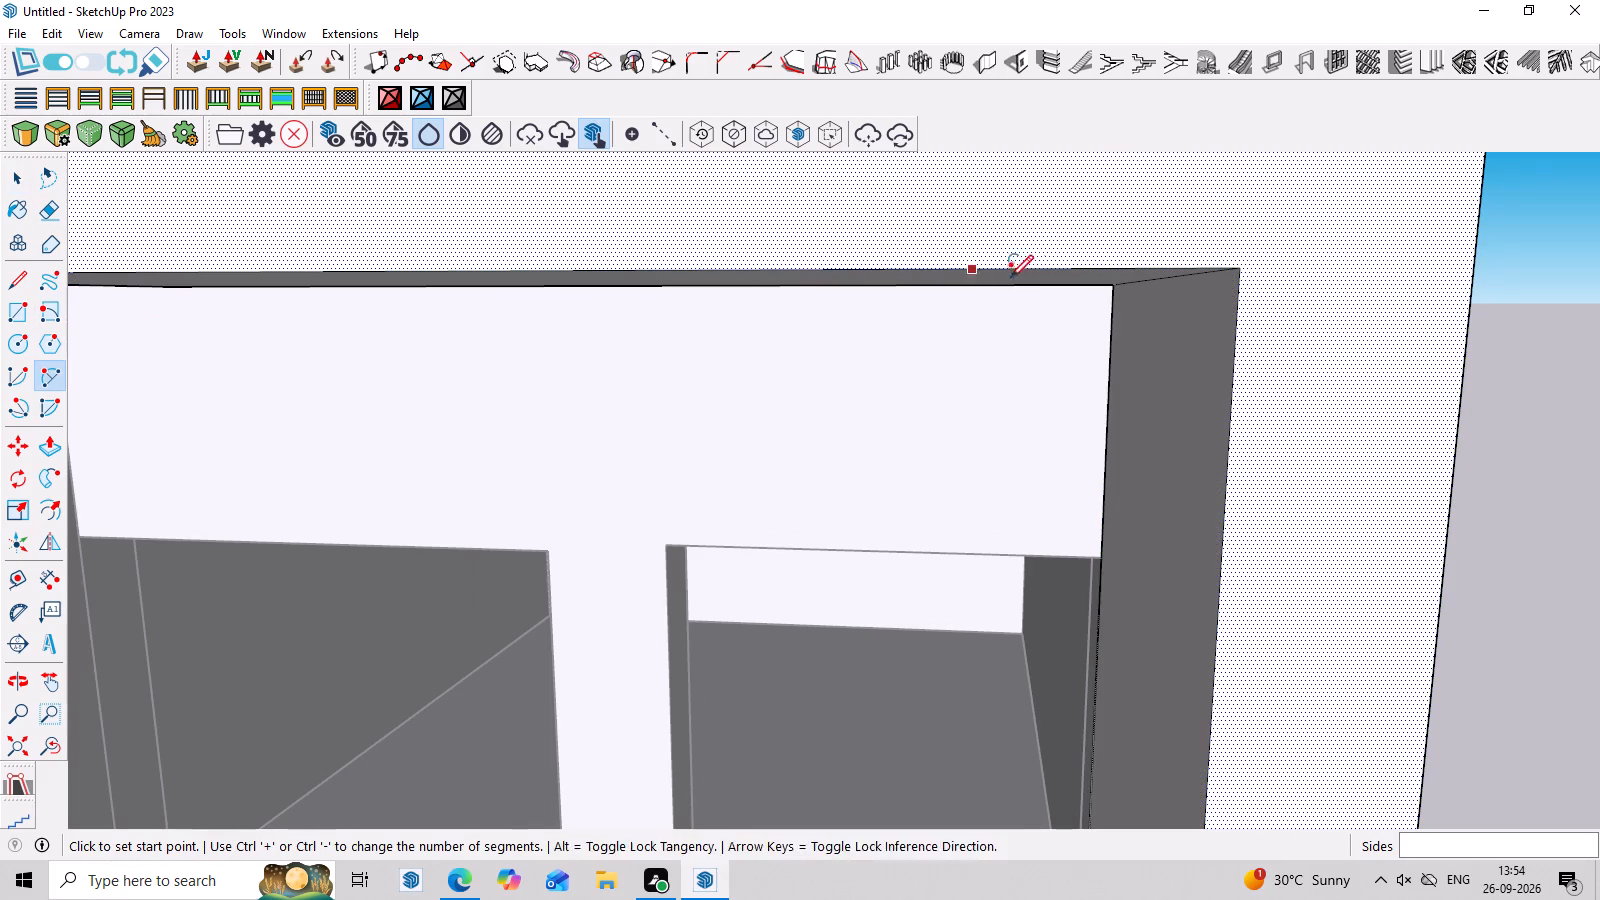
pyautogui.click(1058, 265)
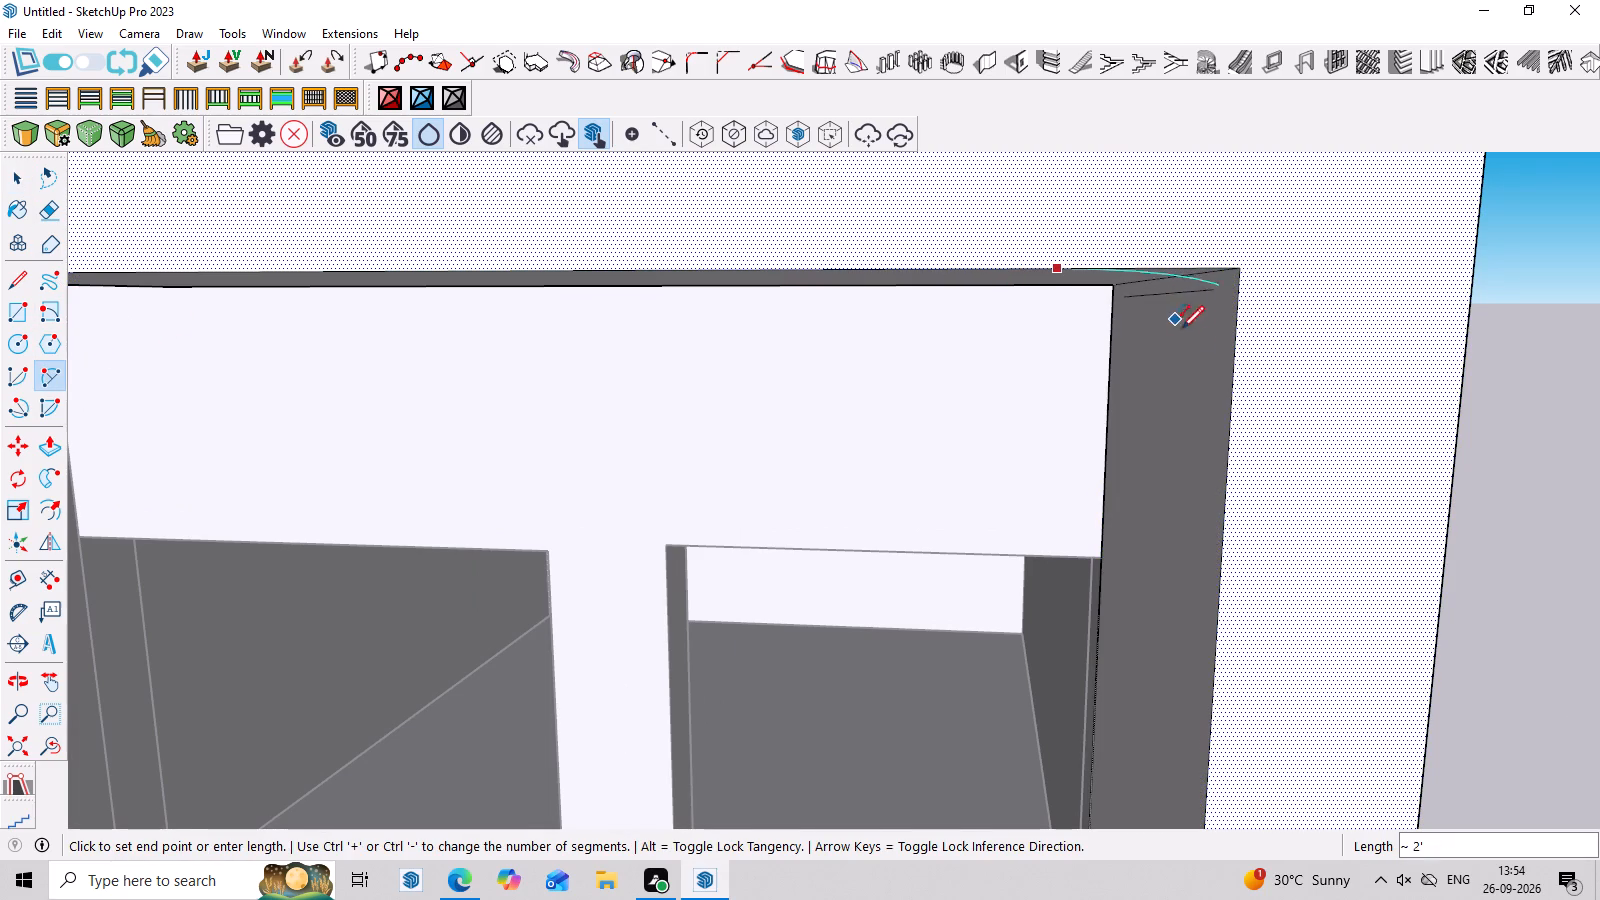
pyautogui.click(1229, 466)
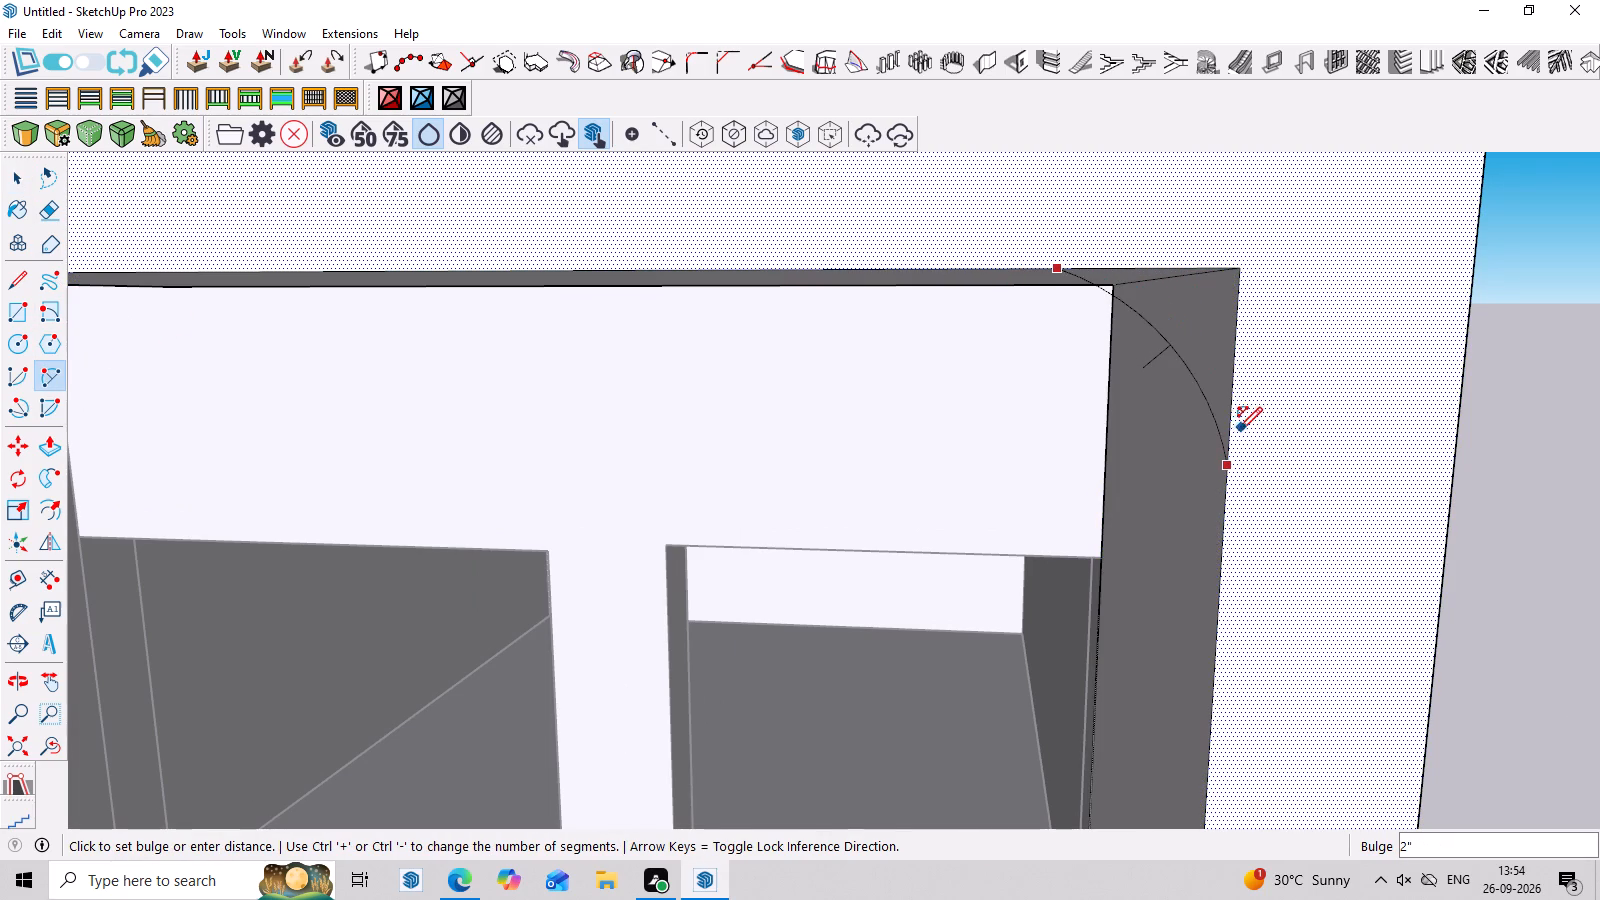
pyautogui.click(1219, 357)
# Make a separate group from the small curved corner face together with its bounding edges.
pyautogui.moveTo(1259, 443); pyautogui.dragTo(1275, 417, button='middle')
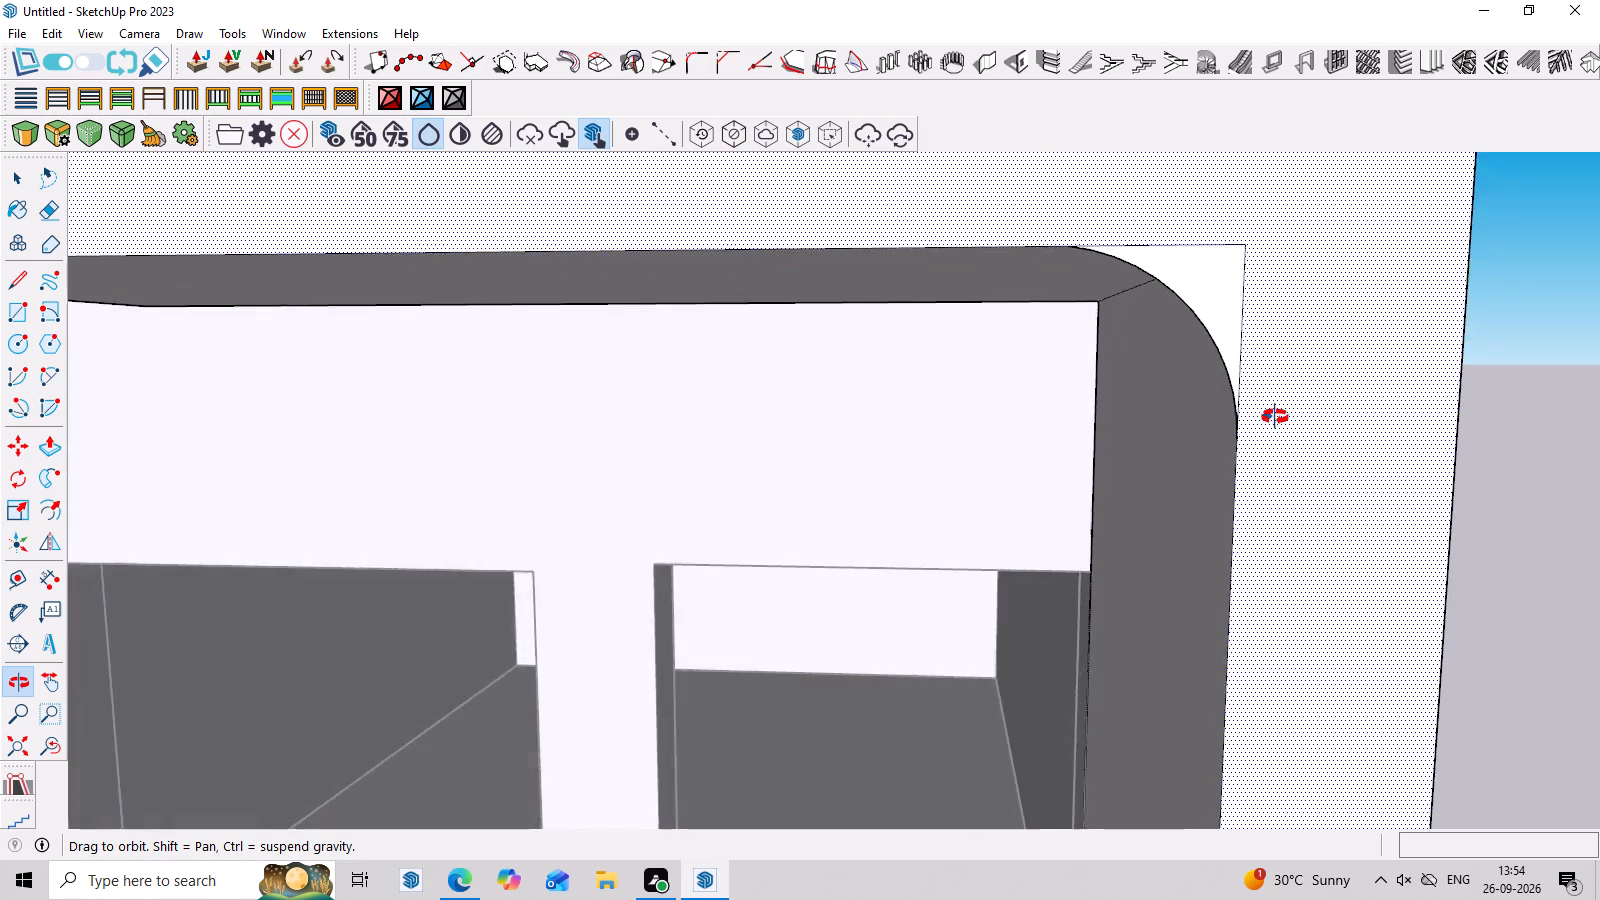
pyautogui.moveTo(1275, 417); pyautogui.dragTo(1599, 361, button='middle')
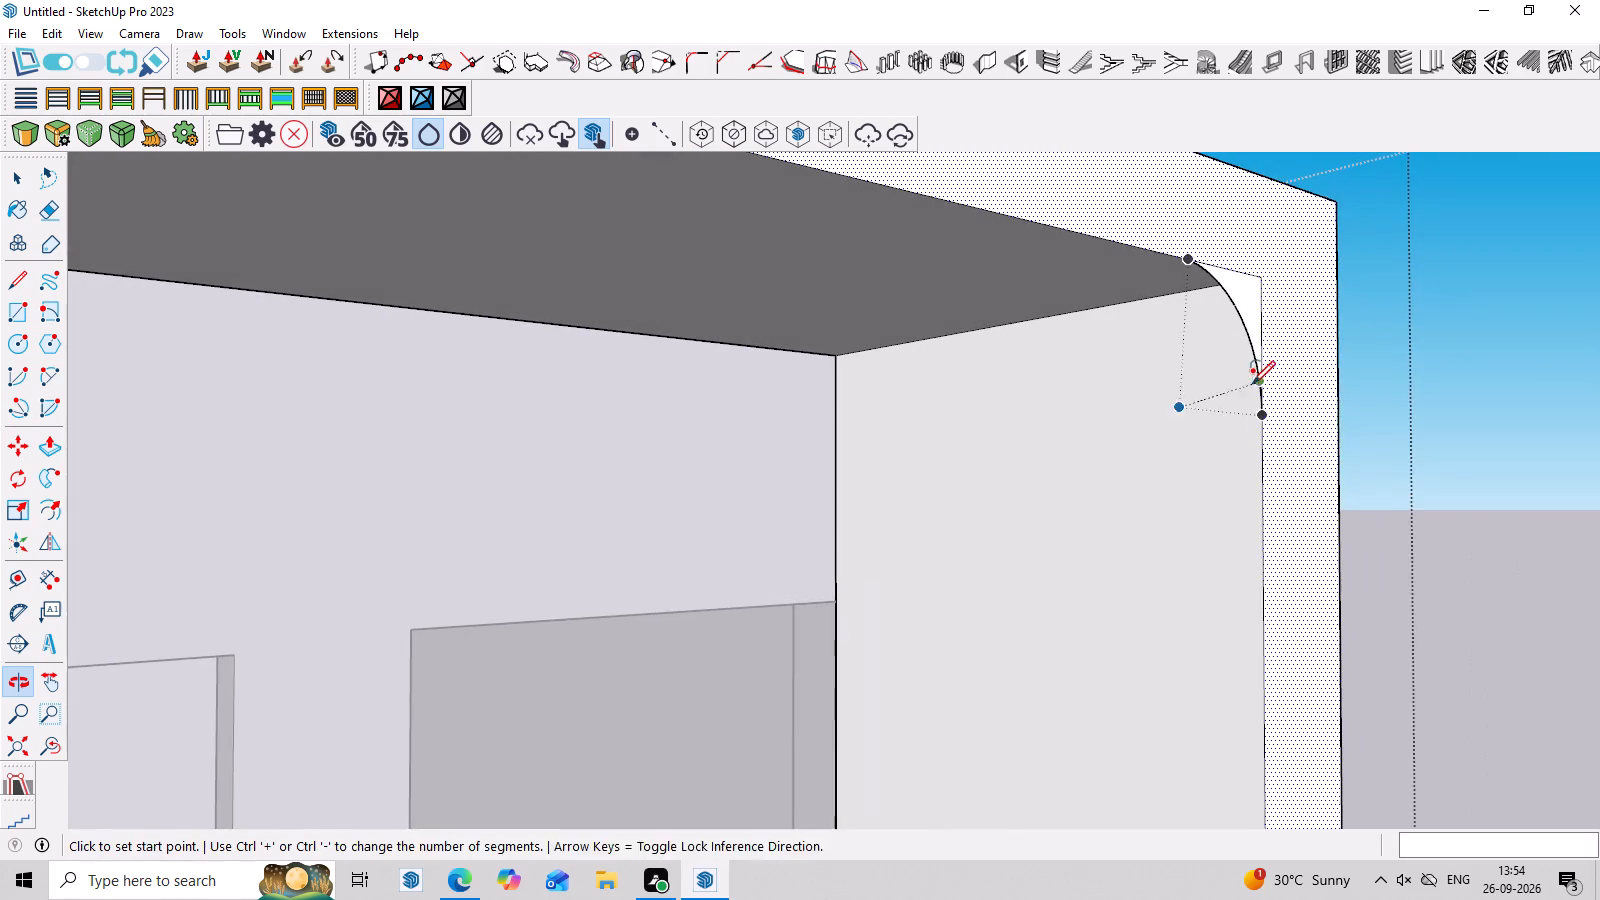
pyautogui.moveTo(1251, 384); pyautogui.dragTo(1599, 370, button='middle')
pyautogui.moveTo(1266, 355); pyautogui.dragTo(1029, 365, button='middle')
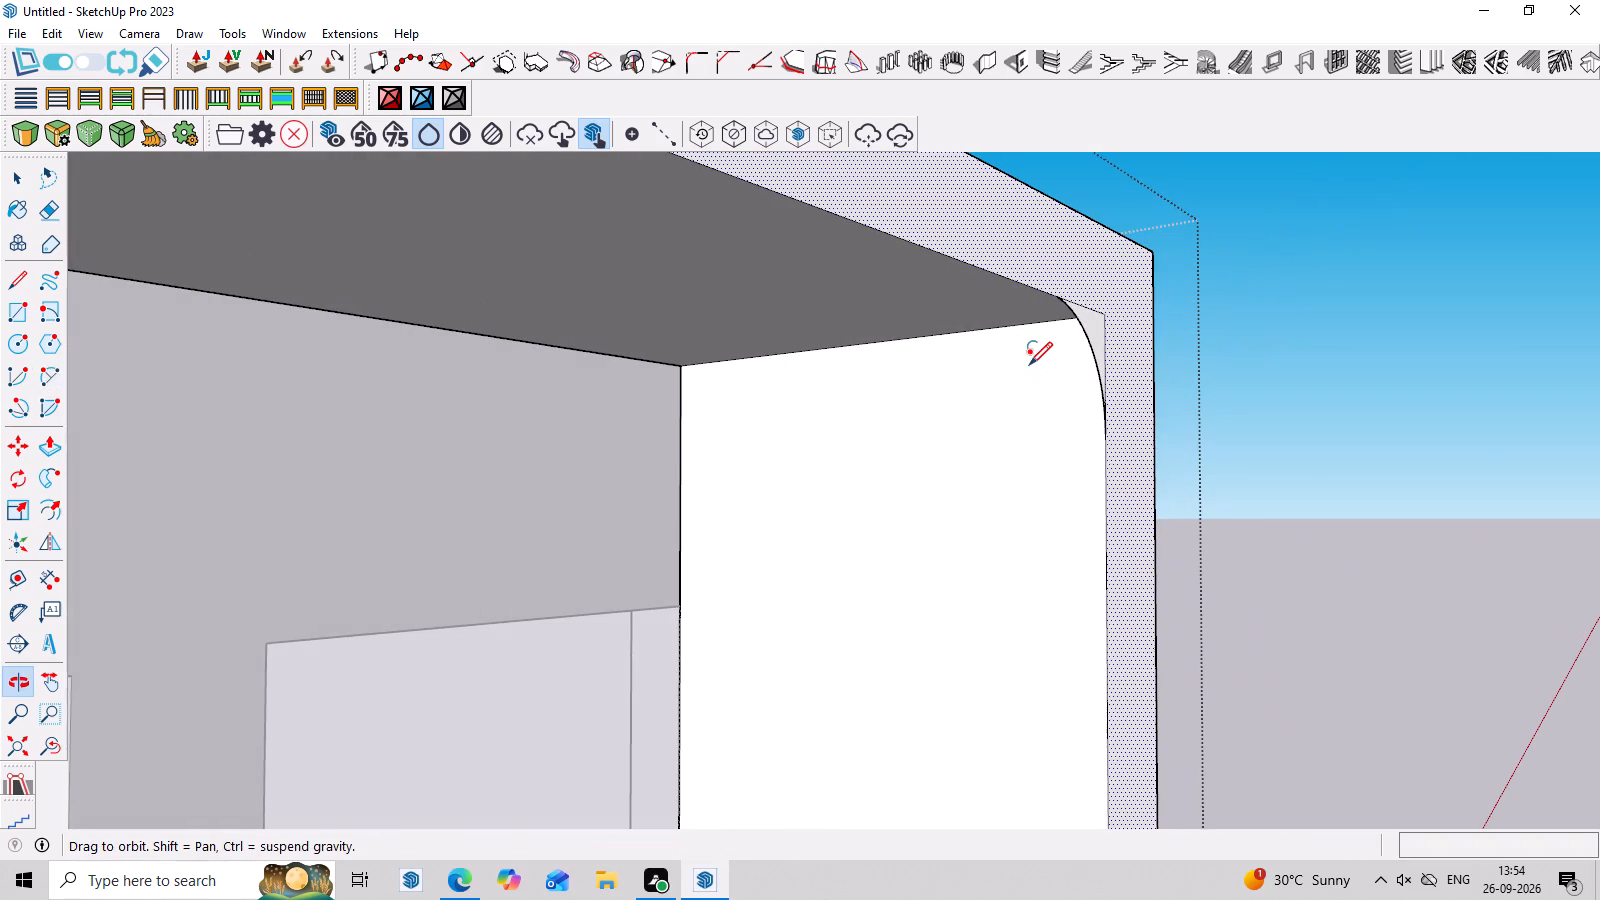
pyautogui.press('space')
pyautogui.moveTo(1041, 375); pyautogui.dragTo(1125, 386, button='middle')
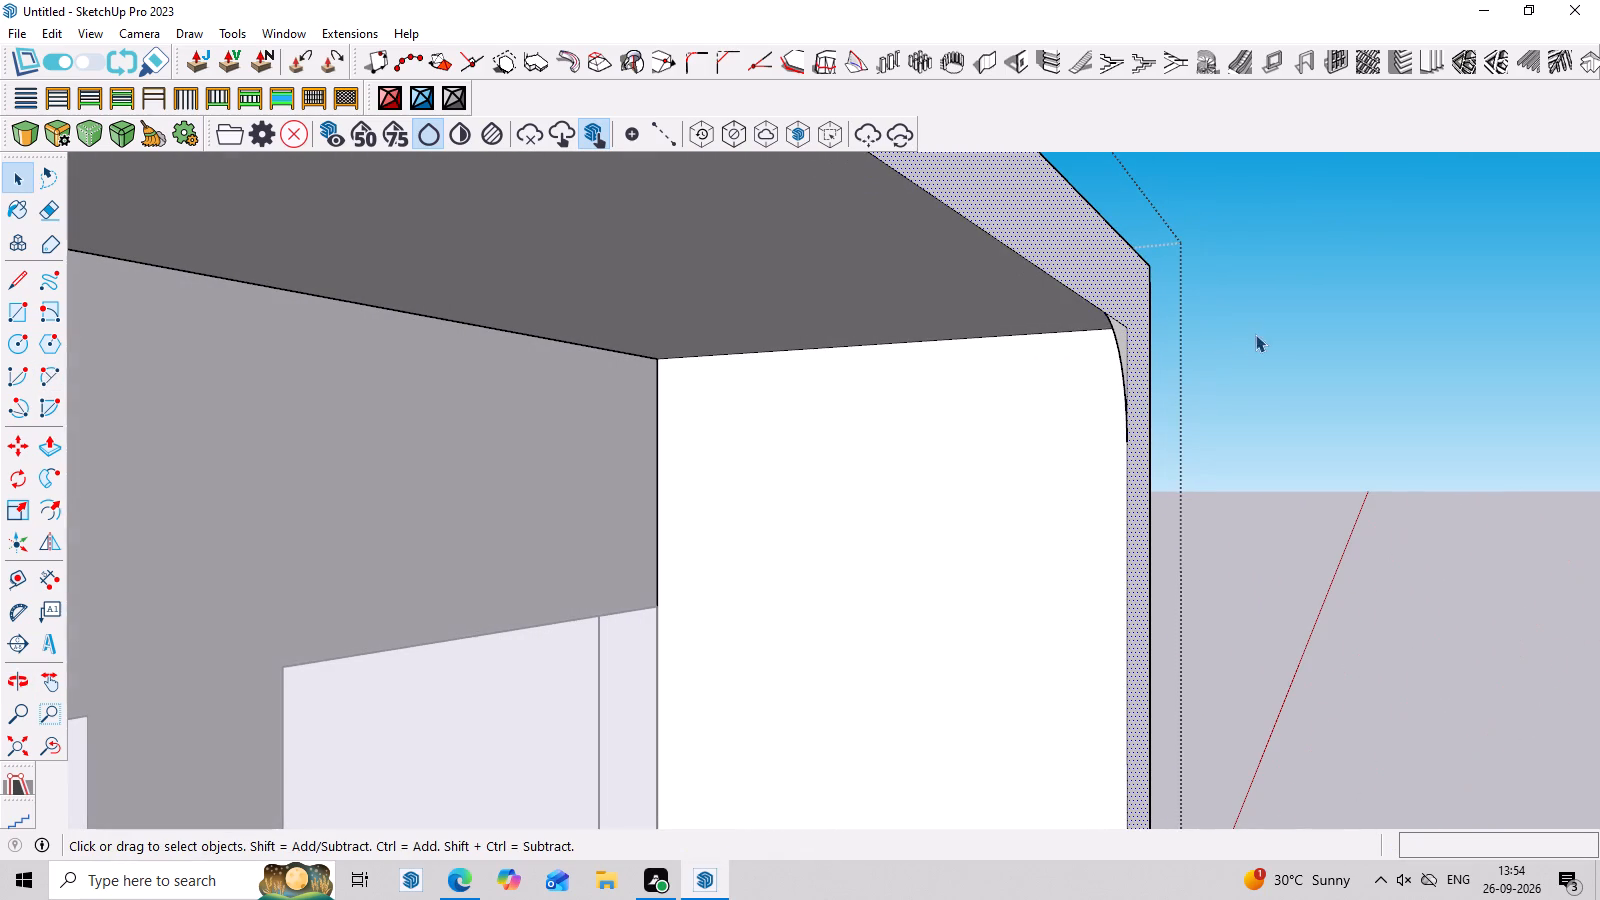
pyautogui.moveTo(1123, 360); pyautogui.dragTo(1048, 386, button='middle')
pyautogui.tripleClick(1091, 351)
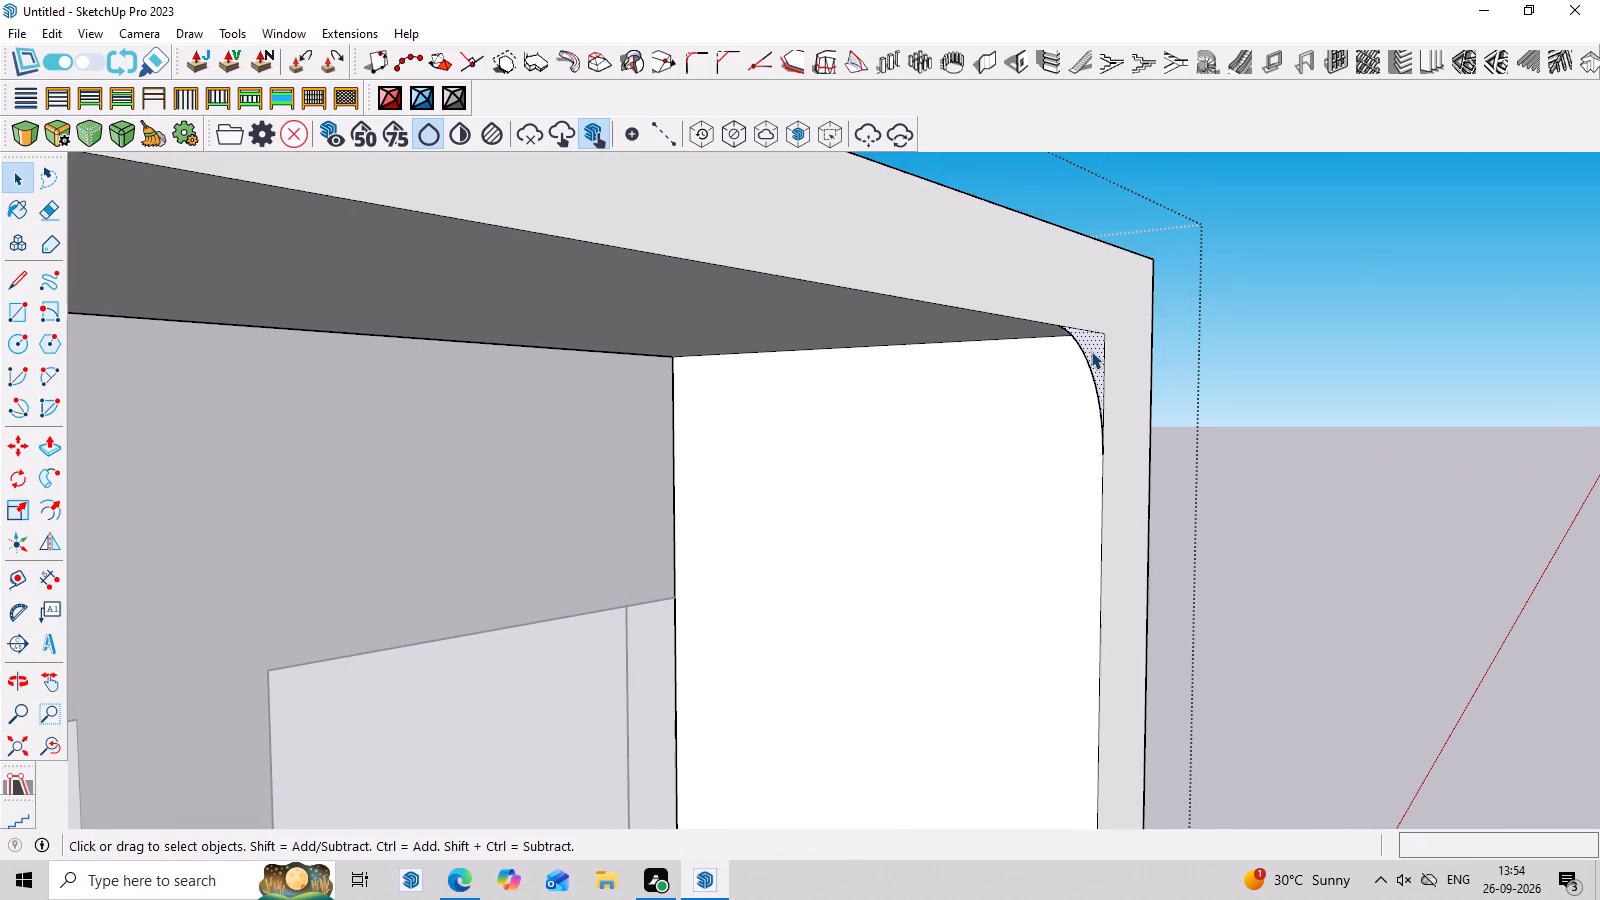
pyautogui.click(1091, 351)
pyautogui.click(1091, 351)
pyautogui.rightClick(1091, 351)
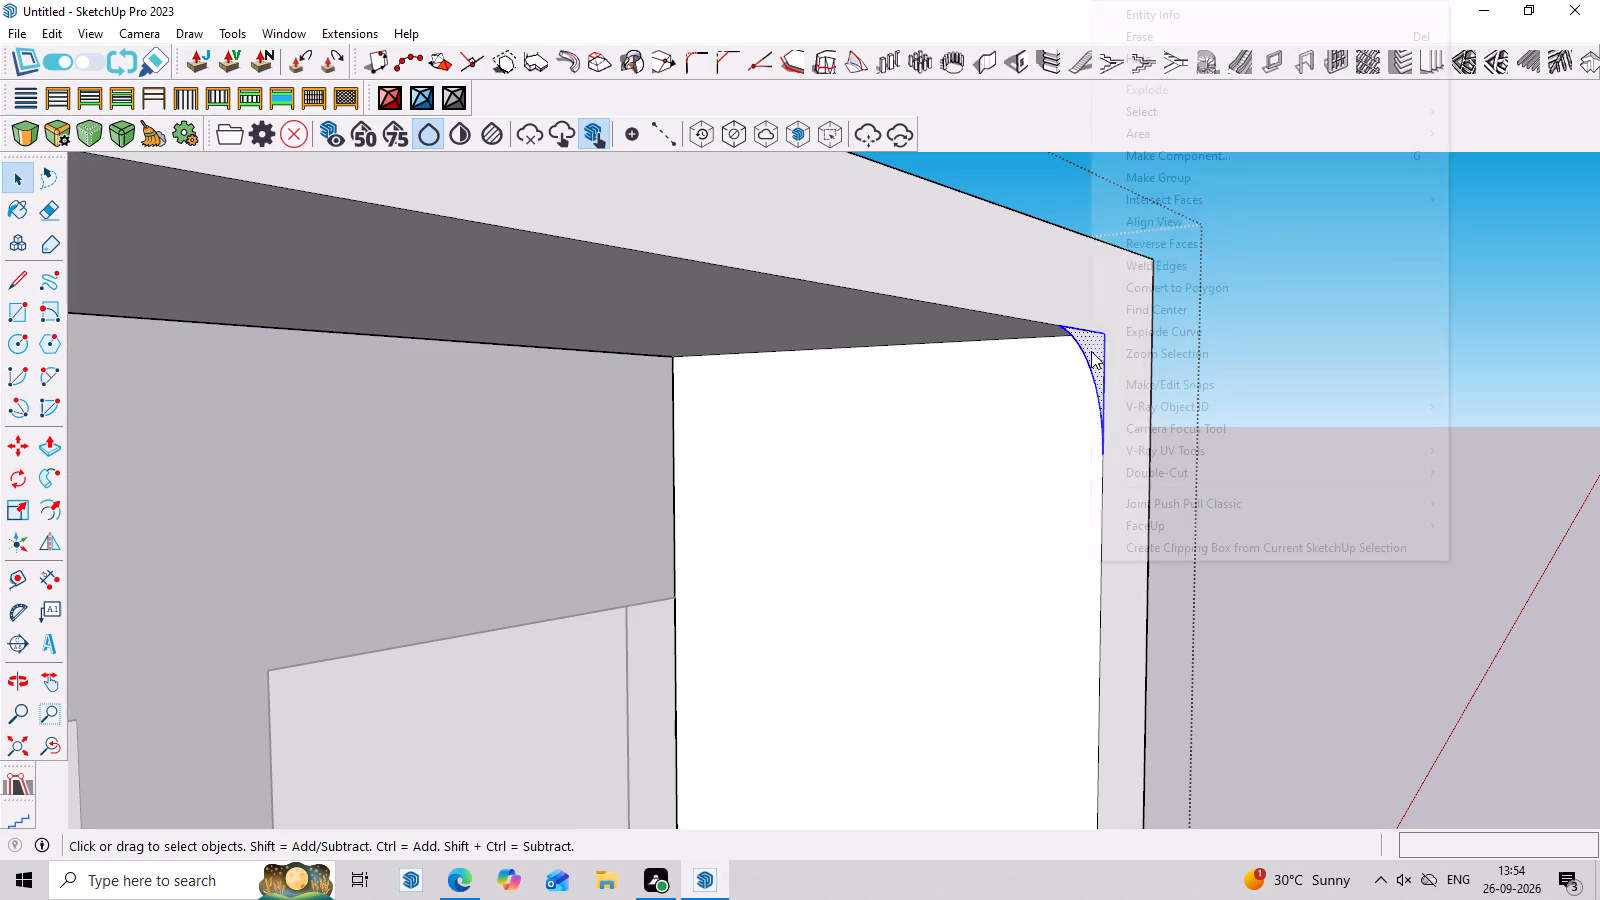
pyautogui.click(1171, 181)
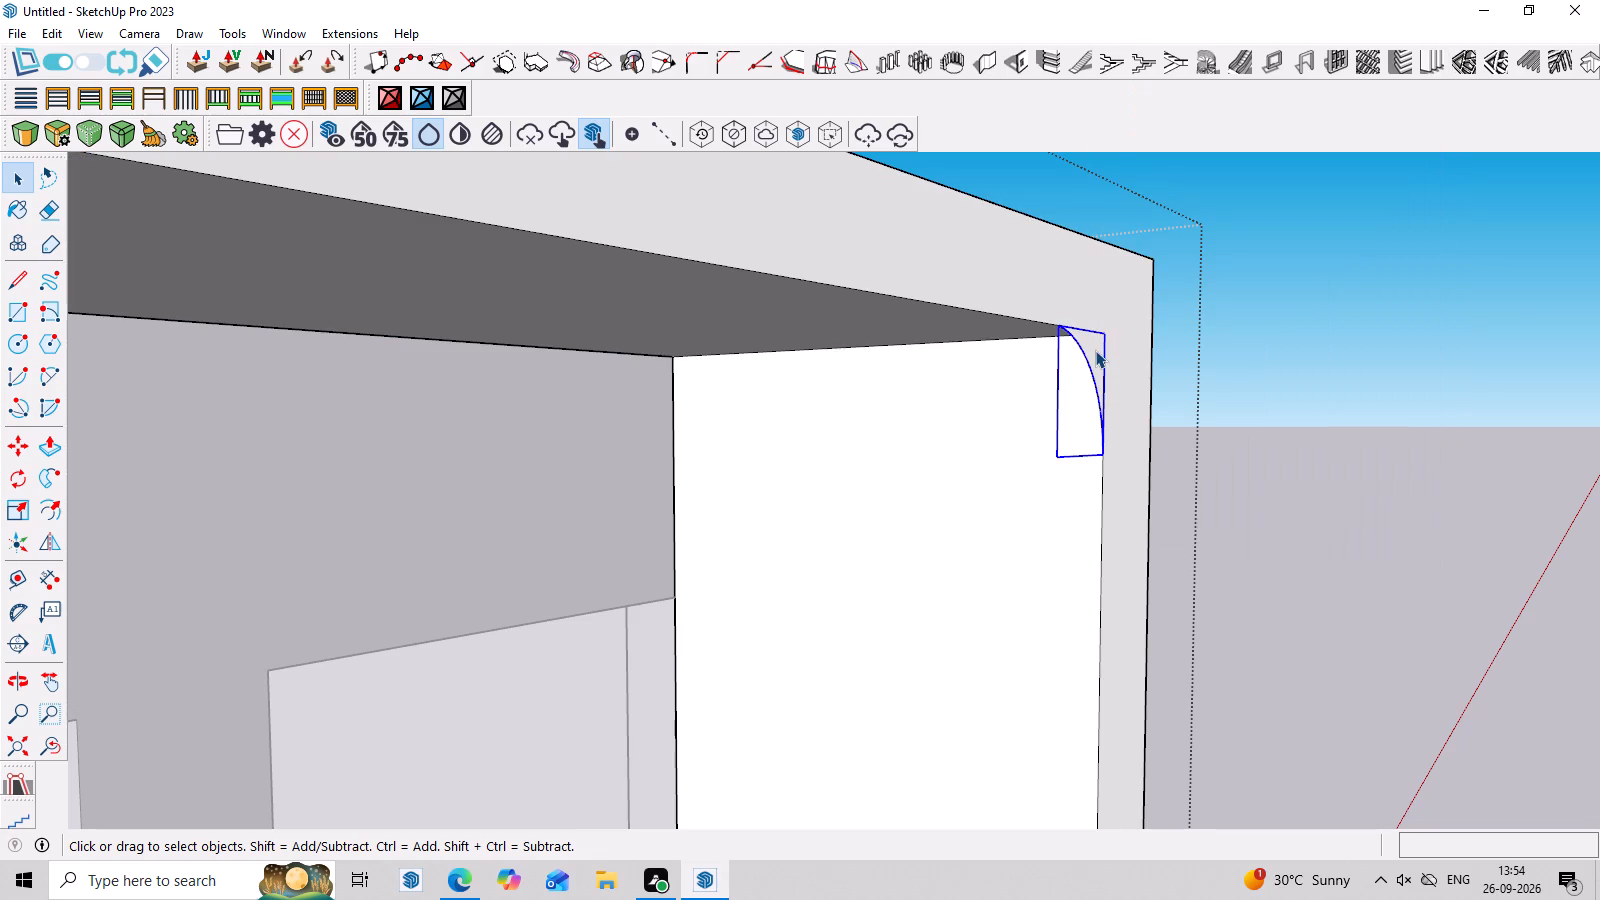
# Open the corner piece's group and extrude its face 4' 9" back to the building's front wall.
pyautogui.tripleClick(1095, 350)
pyautogui.click(1095, 350)
pyautogui.press('p')
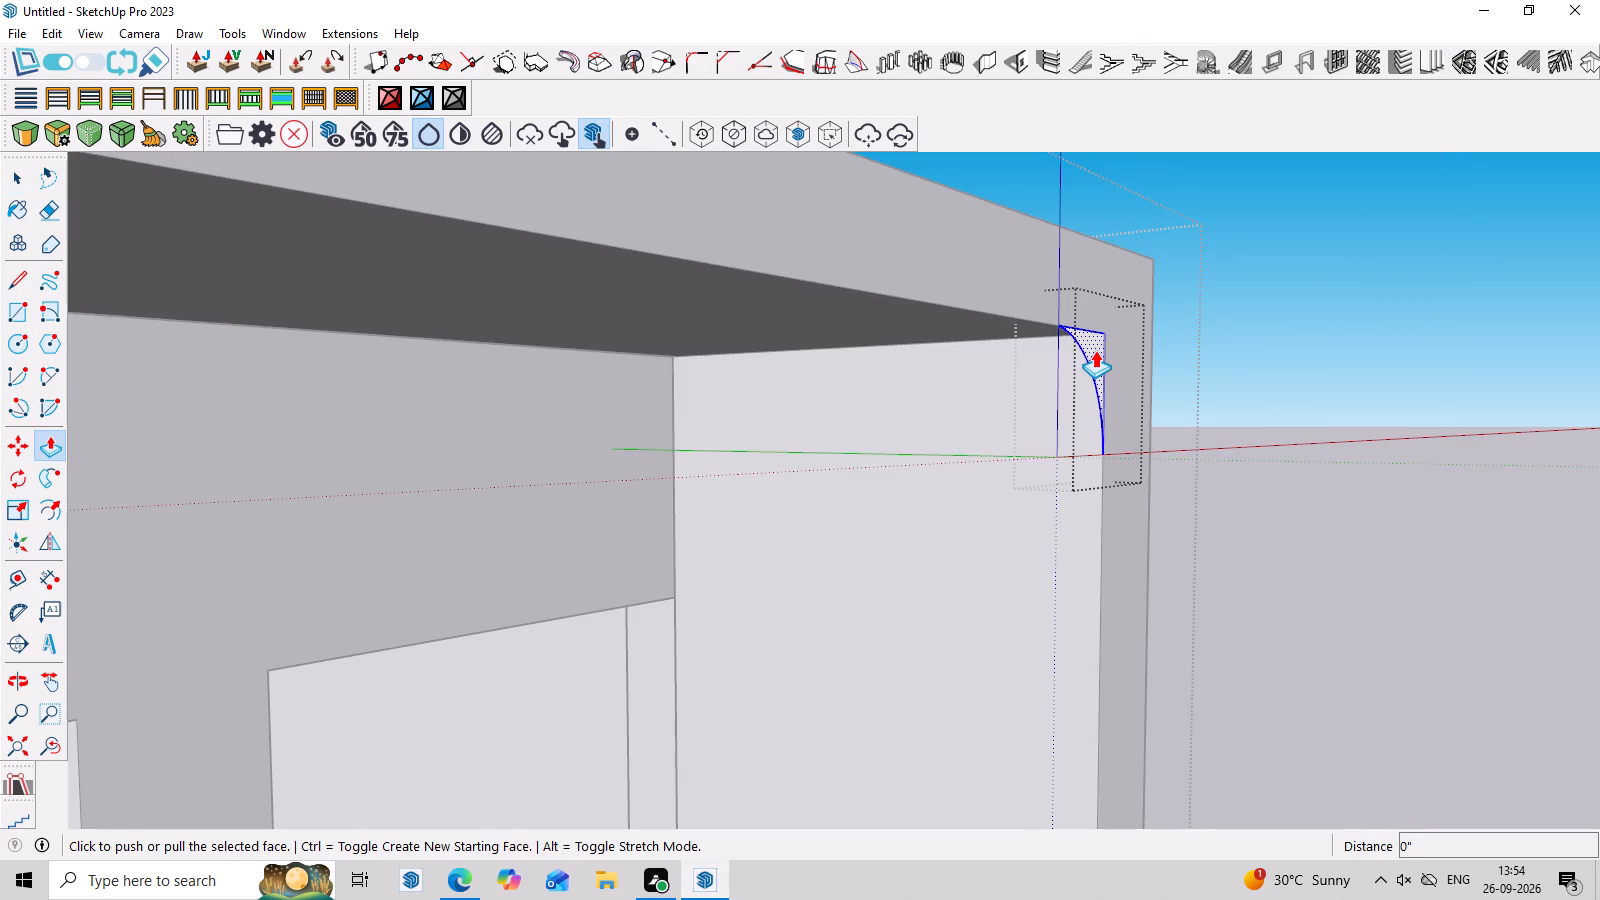
pyautogui.click(1094, 350)
pyautogui.moveTo(975, 372); pyautogui.dragTo(852, 425, button='middle')
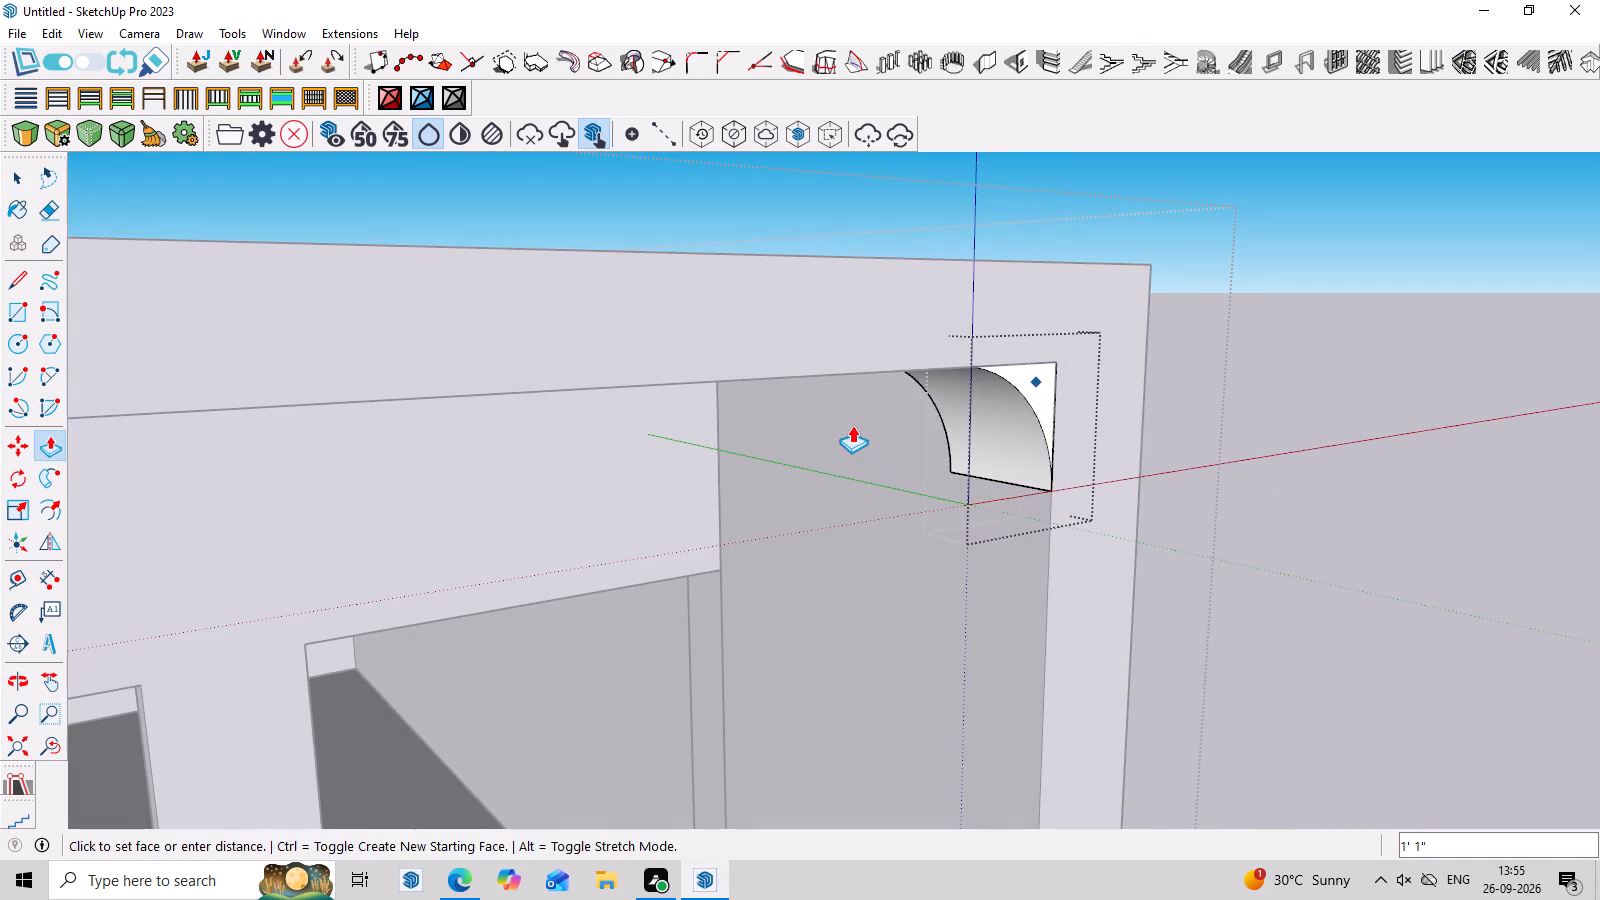
pyautogui.press('Escape')
pyautogui.click(1064, 352)
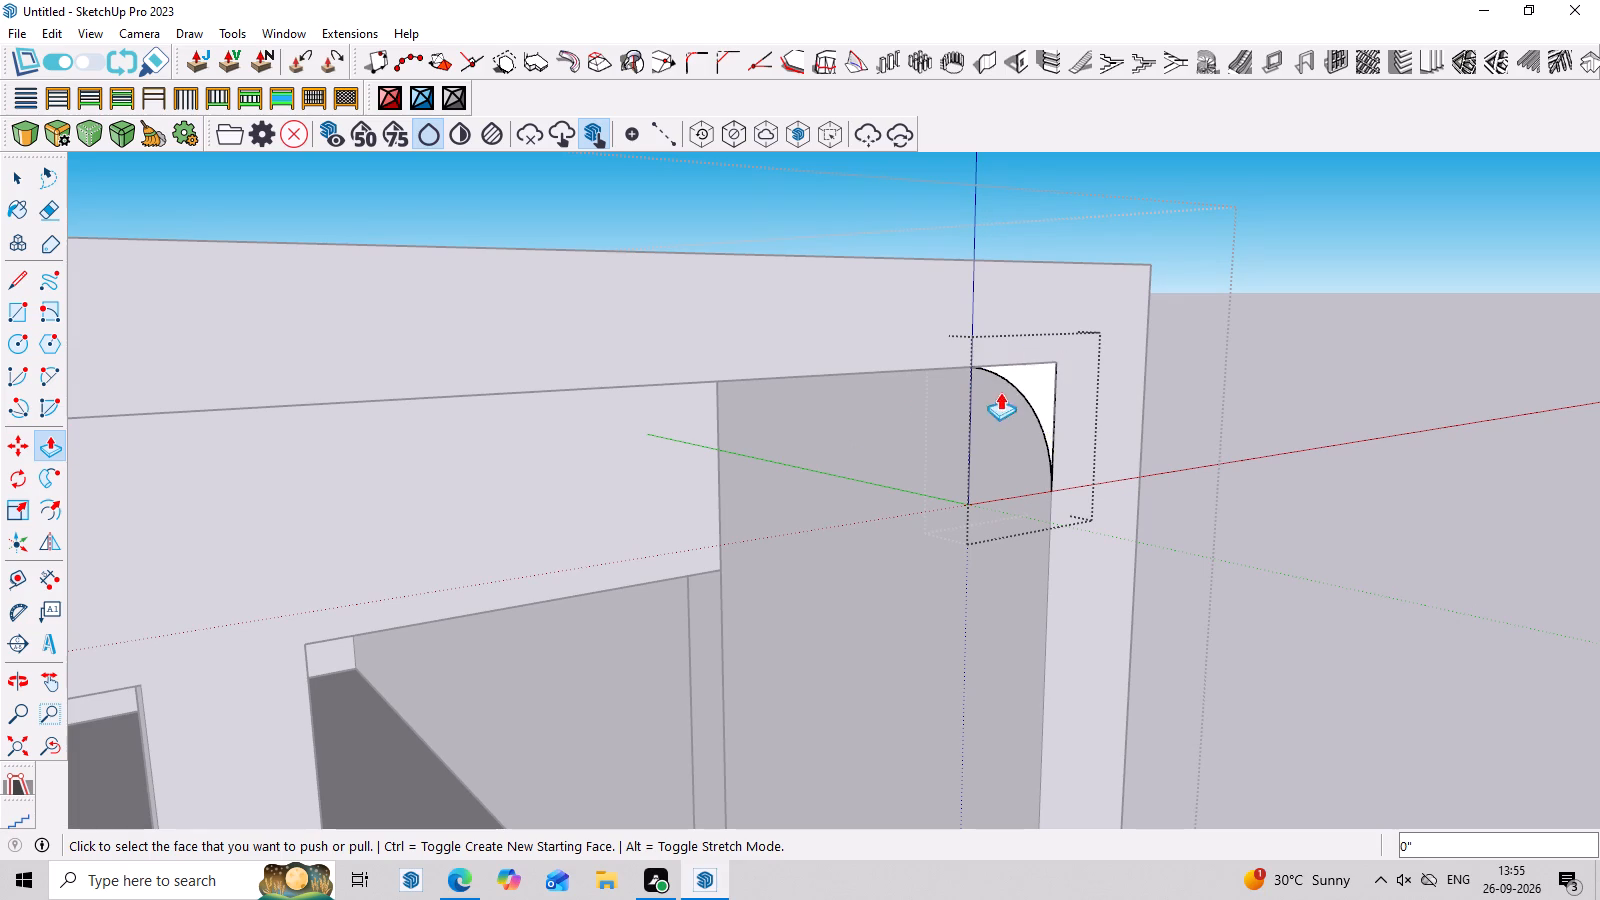
pyautogui.moveTo(1007, 433); pyautogui.dragTo(1377, 305, button='middle')
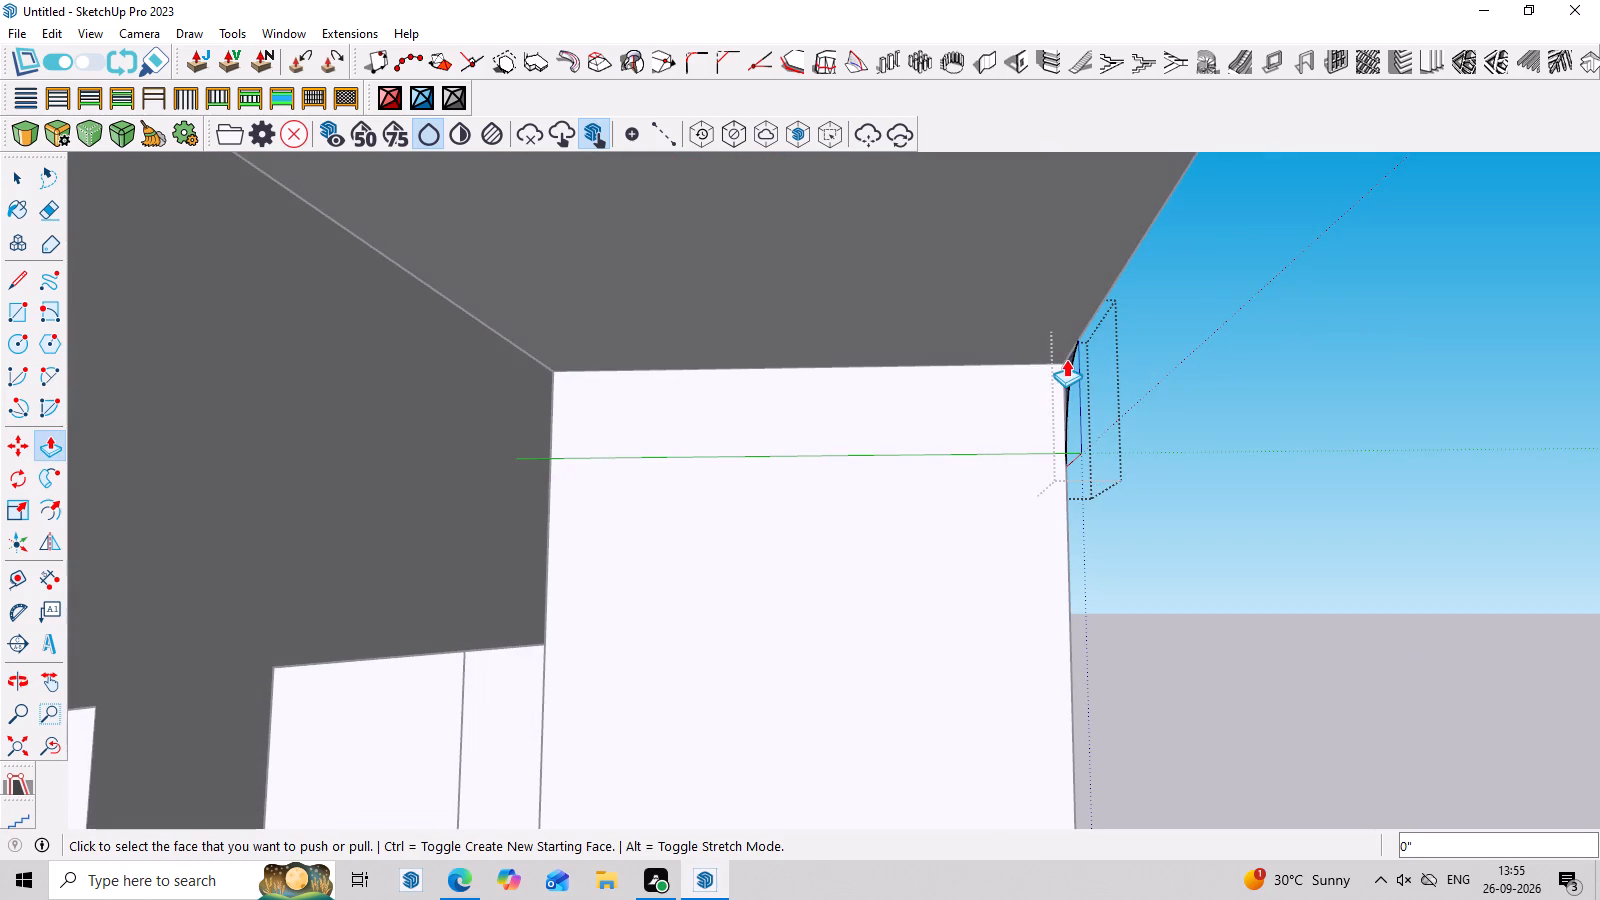
pyautogui.click(1066, 359)
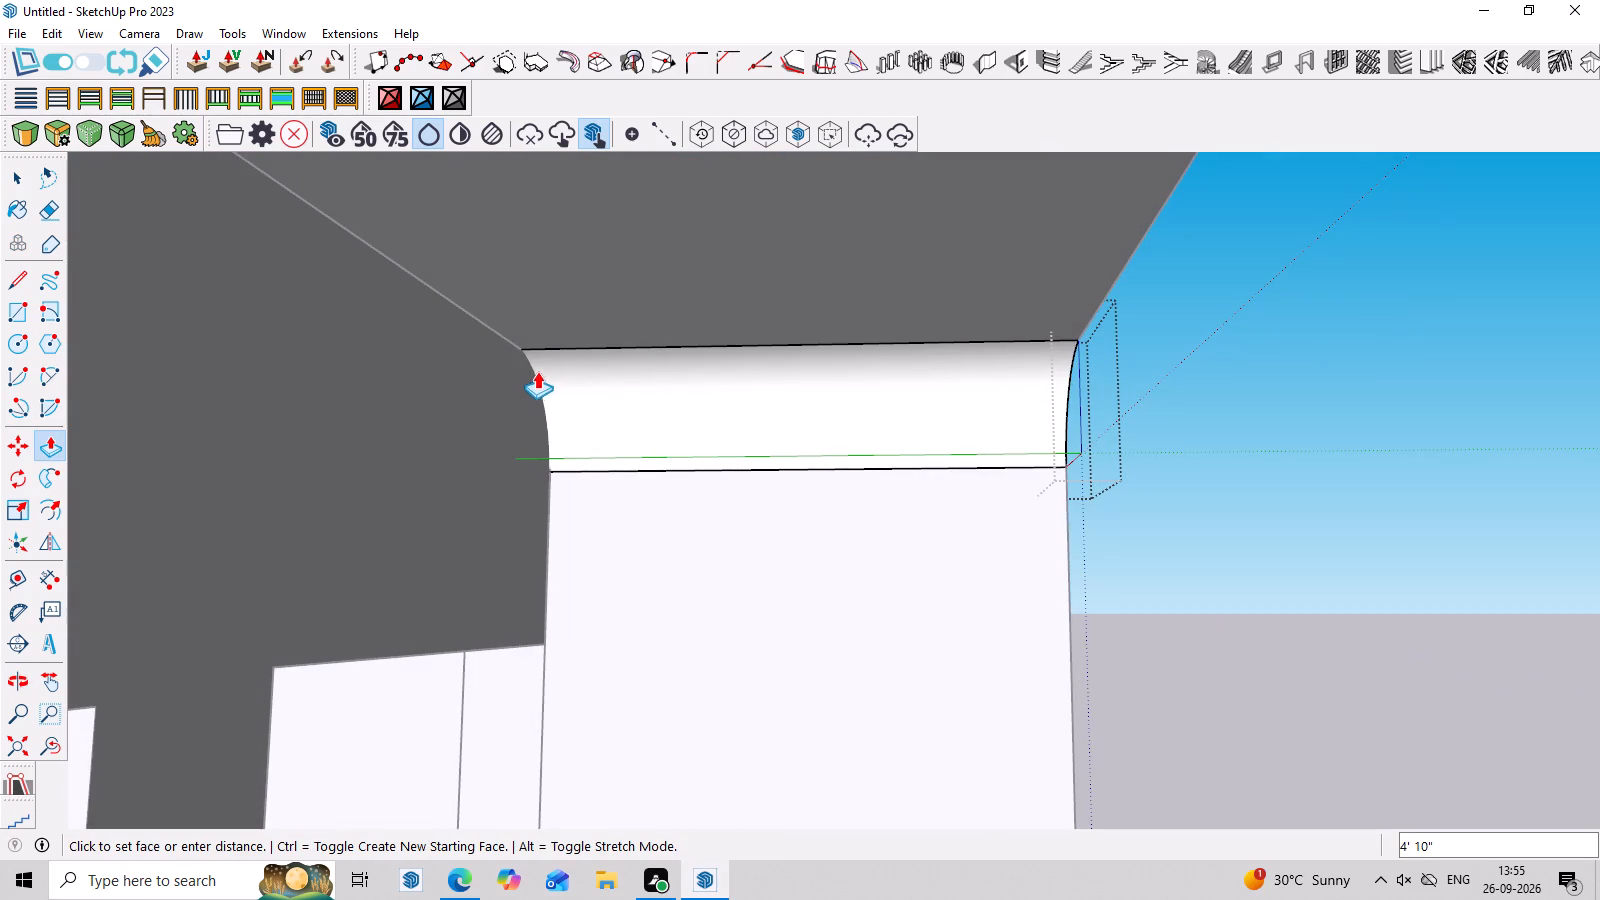
pyautogui.click(516, 348)
pyautogui.moveTo(977, 453); pyautogui.dragTo(333, 456, button='middle')
pyautogui.scroll(-4, 745, 457)
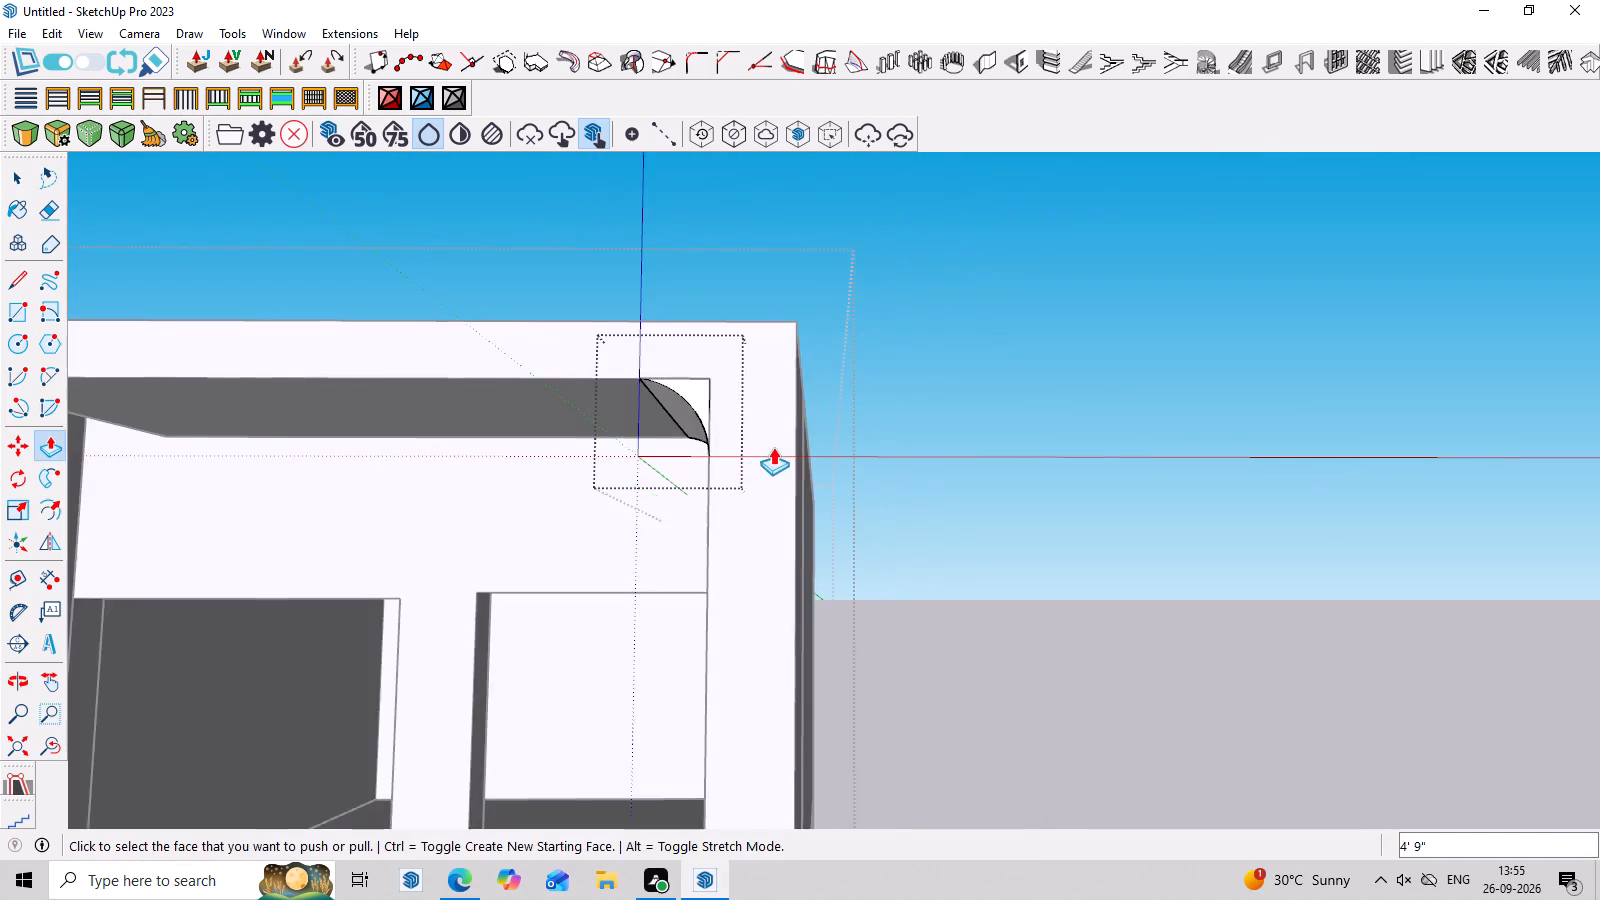
pyautogui.moveTo(775, 447); pyautogui.dragTo(799, 608, button='middle')
pyautogui.scroll(3, 733, 456)
pyautogui.press('space')
pyautogui.click(703, 418)
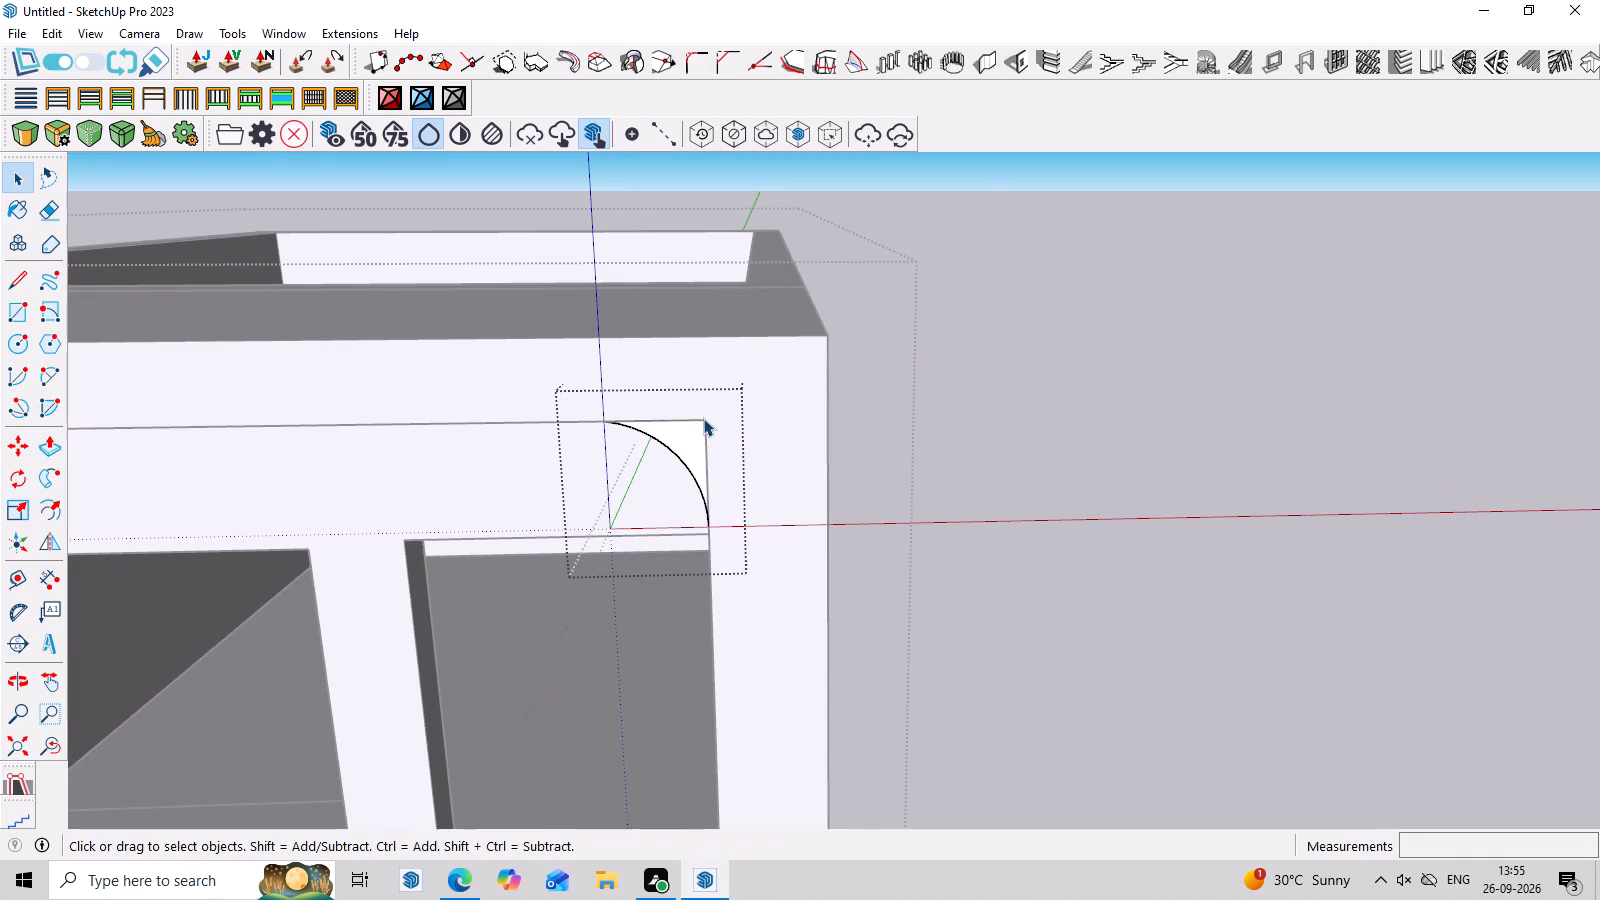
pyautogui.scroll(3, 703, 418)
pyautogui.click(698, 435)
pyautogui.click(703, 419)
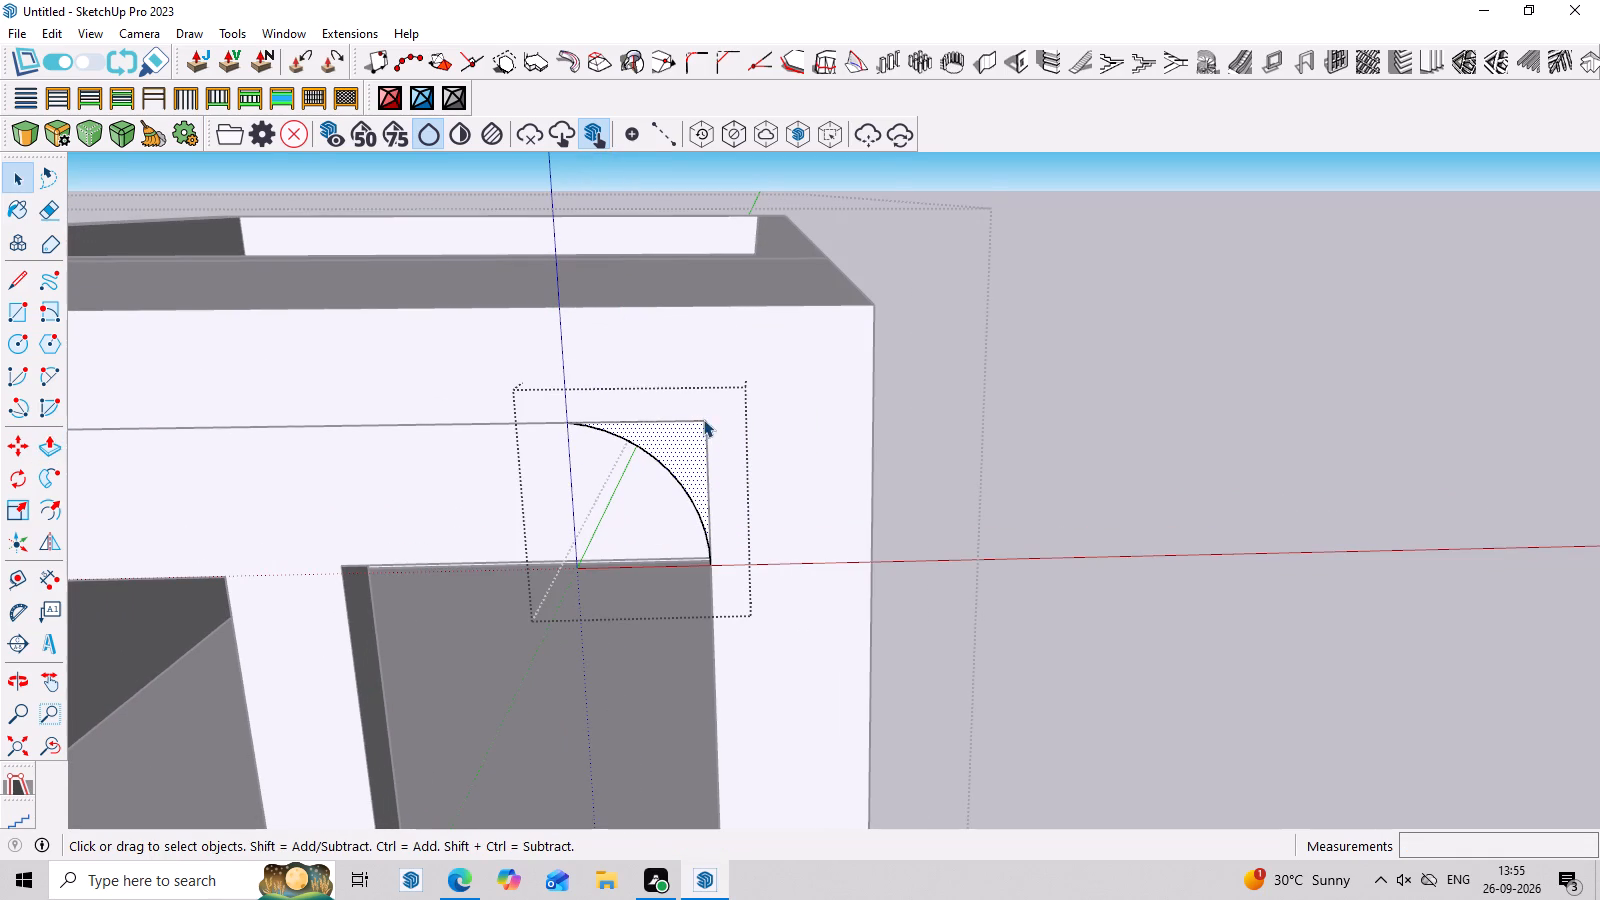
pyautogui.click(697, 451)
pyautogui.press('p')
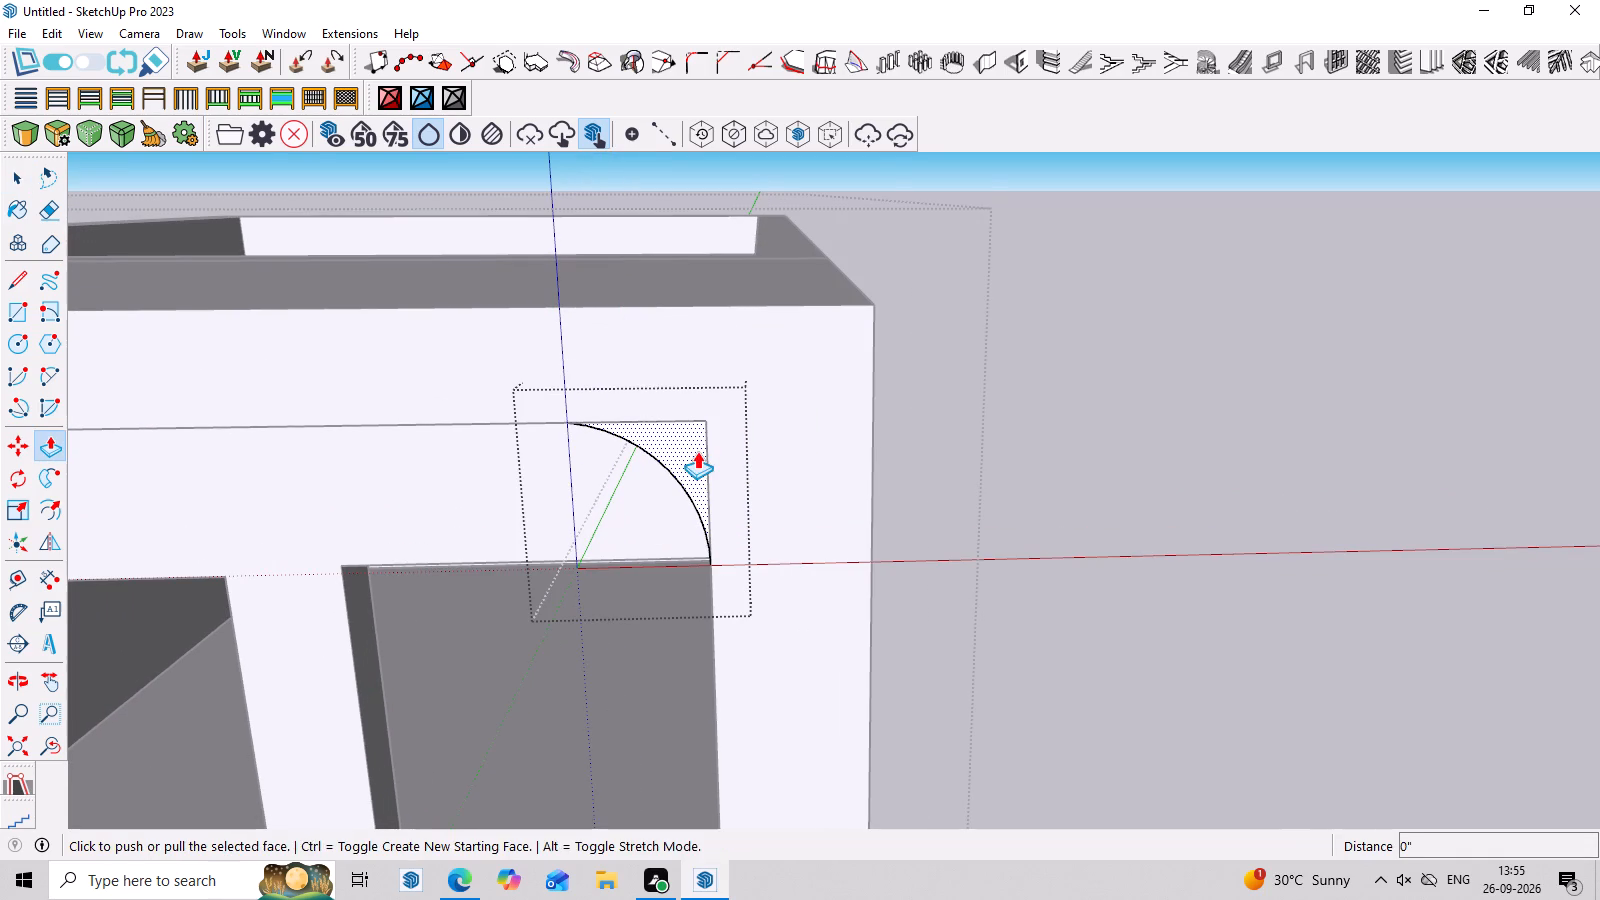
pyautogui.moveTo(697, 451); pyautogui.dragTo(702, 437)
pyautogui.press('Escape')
# Undo the corner piece's extrusion and grouping, along with the rounding arc at the frame's upper inner corner.
pyautogui.scroll(-3, 860, 530)
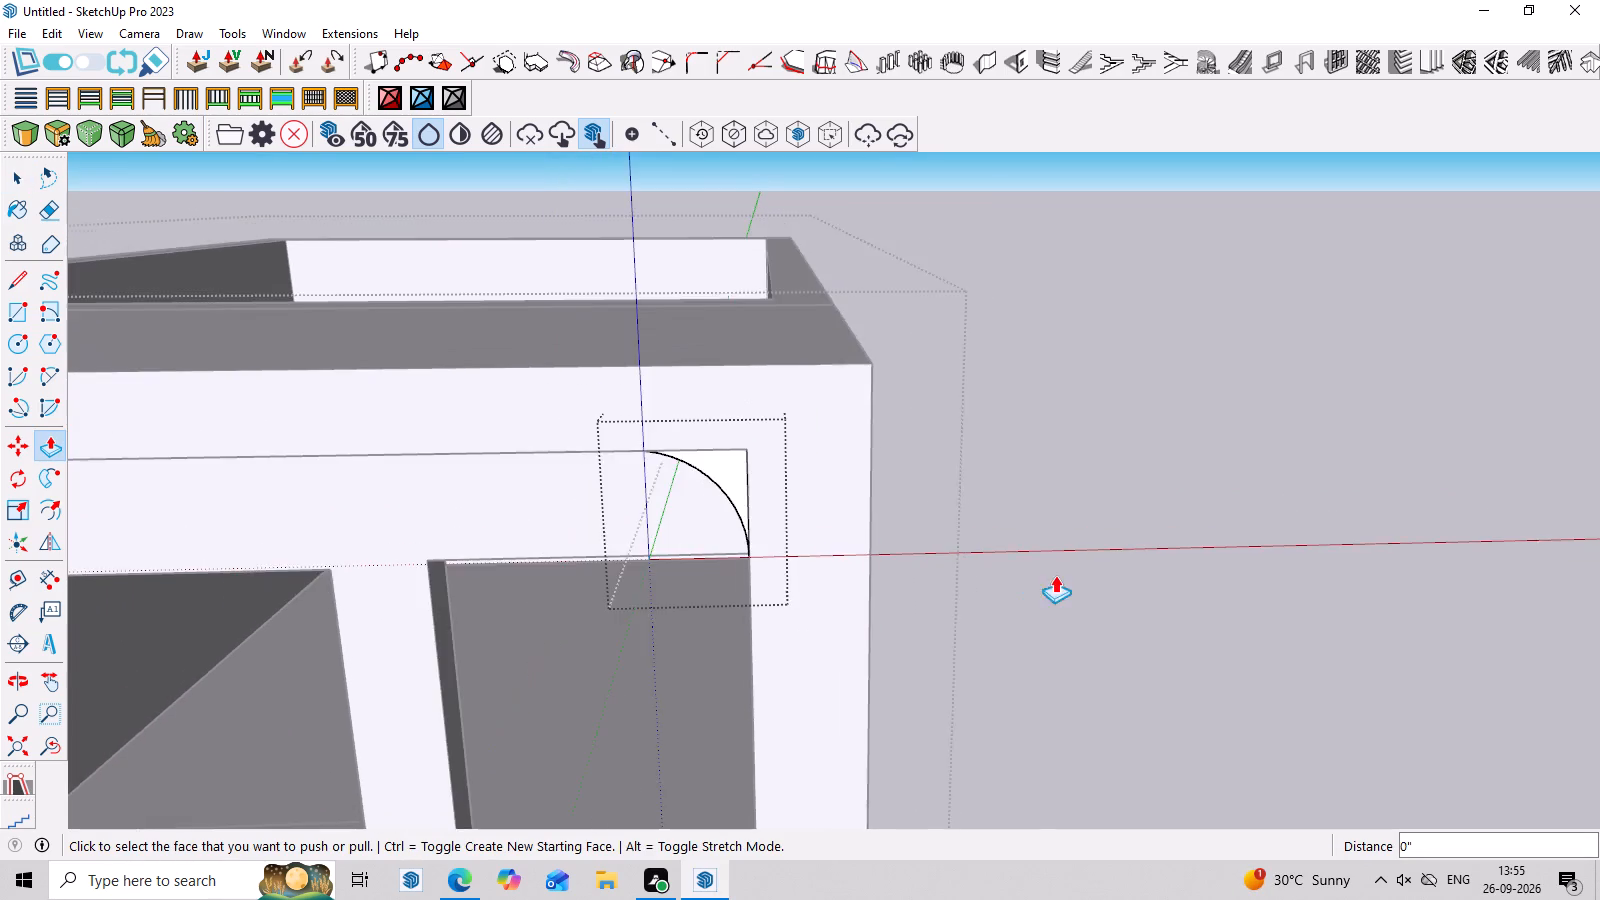
pyautogui.moveTo(1058, 572); pyautogui.dragTo(1100, 428, button='middle')
pyautogui.scroll(-10, 1100, 427)
pyautogui.moveTo(1229, 501); pyautogui.dragTo(1163, 603, button='middle')
pyautogui.scroll(-1, 1207, 544)
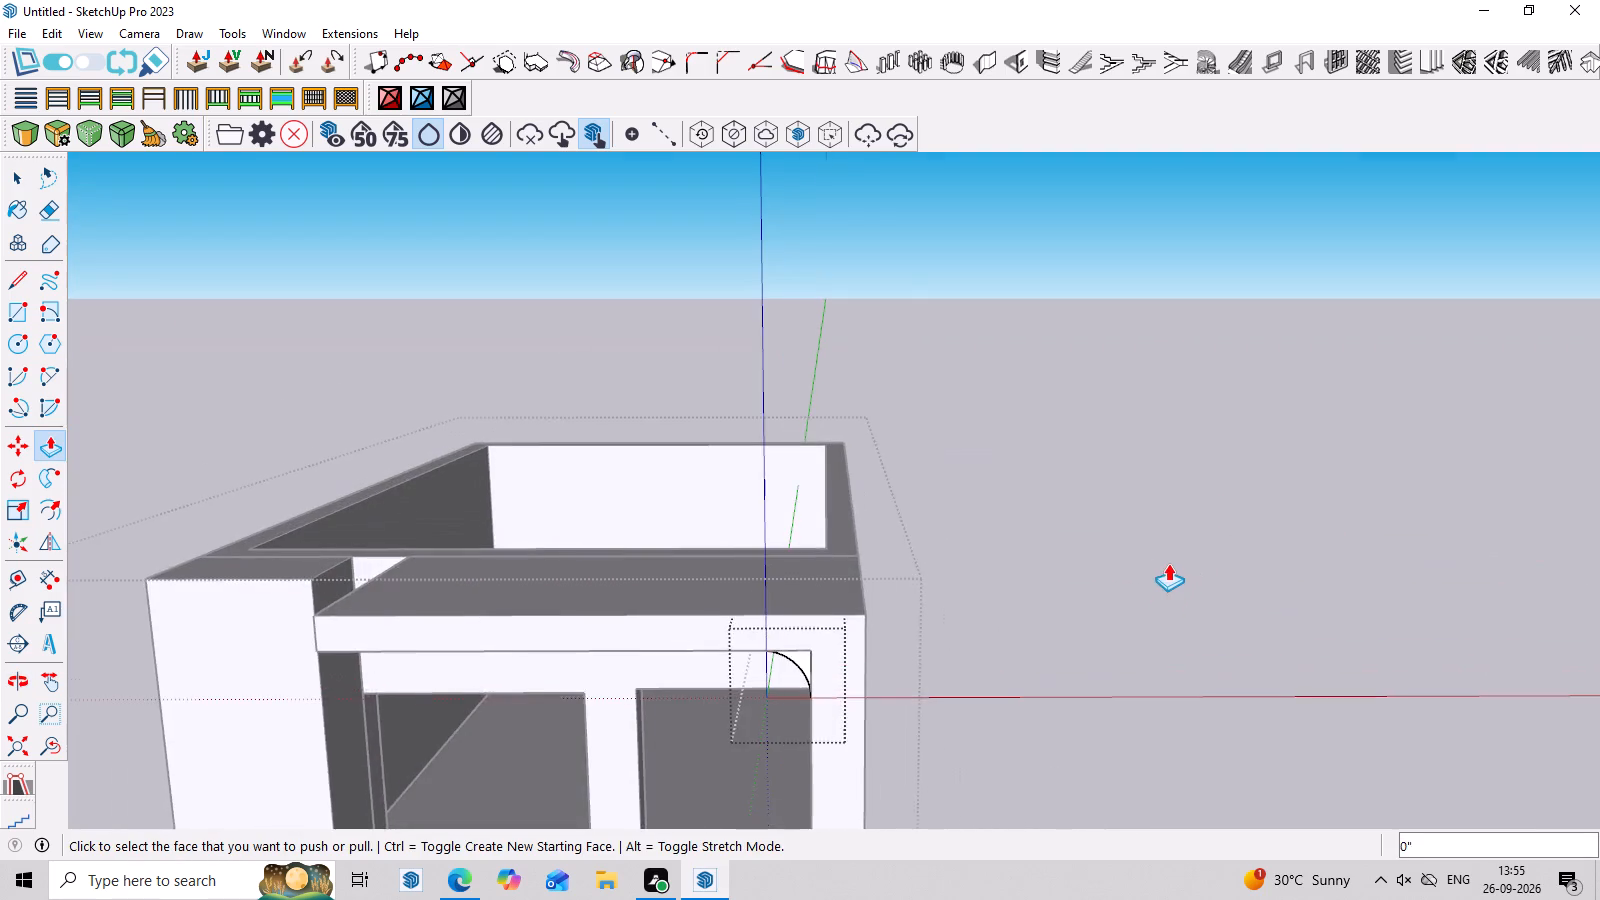
pyautogui.scroll(-7, 1169, 563)
pyautogui.moveTo(1179, 590); pyautogui.dragTo(1131, 479, button='middle')
pyautogui.moveTo(1131, 479); pyautogui.dragTo(1136, 494, button='middle')
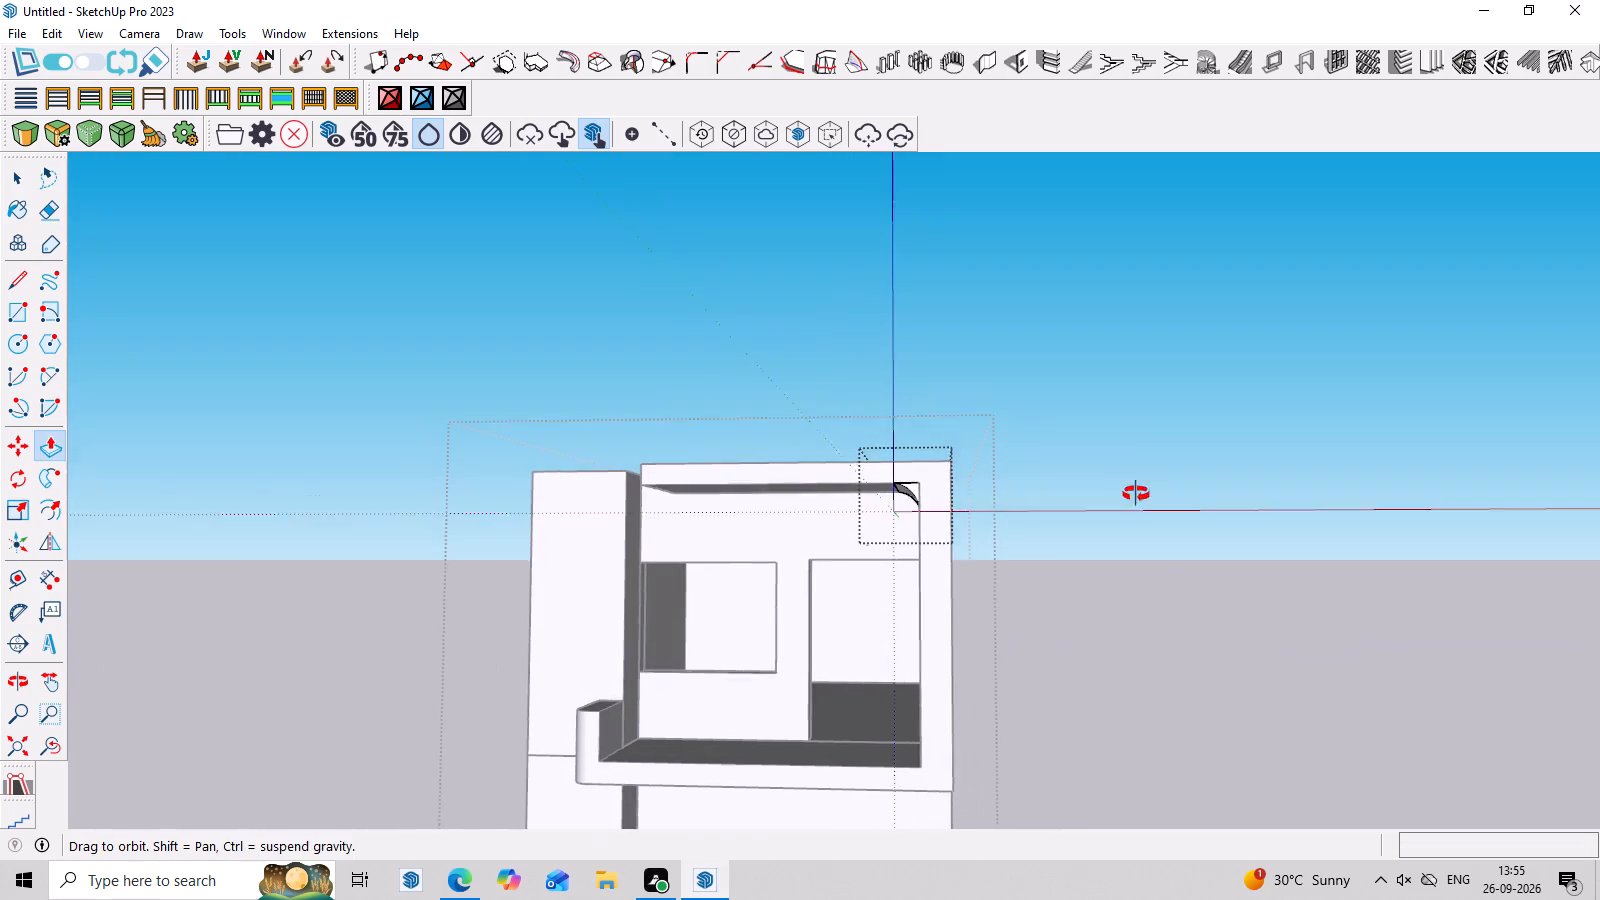
pyautogui.moveTo(1136, 494); pyautogui.dragTo(1140, 503, button='middle')
pyautogui.hotkey('ctrl', 'z')
pyautogui.hotkey('ctrl', 'z')
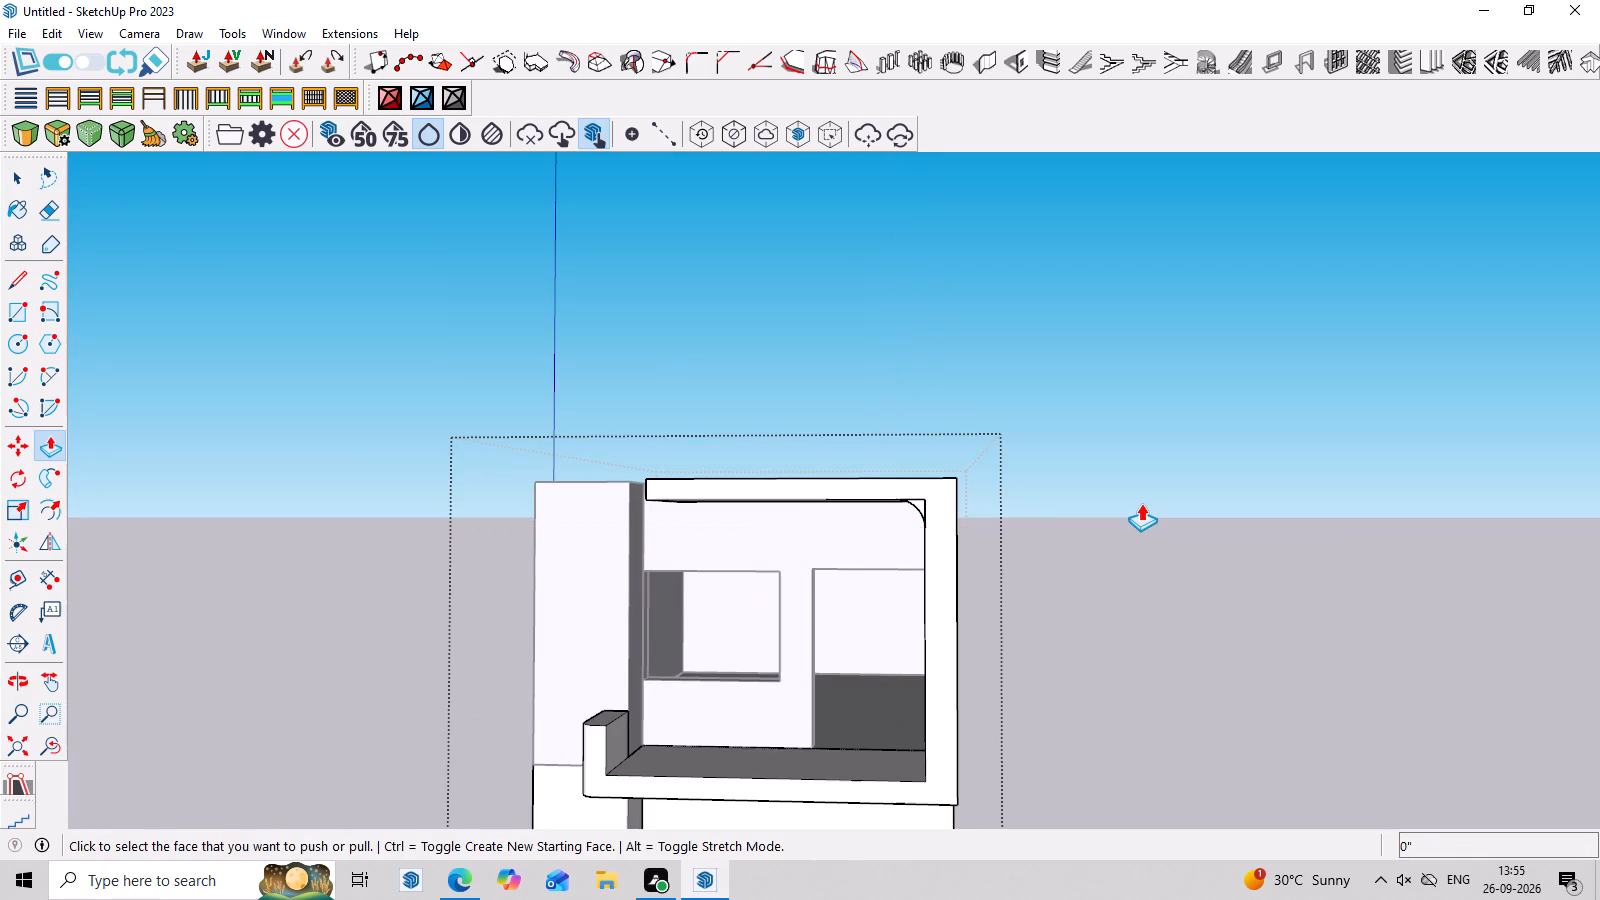
pyautogui.hotkey('ctrl', 'z')
pyautogui.hotkey('ctrl', 'z')
pyautogui.hotkey('ctrl', 'z')
# Undo the earlier corner arc, the top beam and the side wall above the front slab.
pyautogui.scroll(-3, 1141, 503)
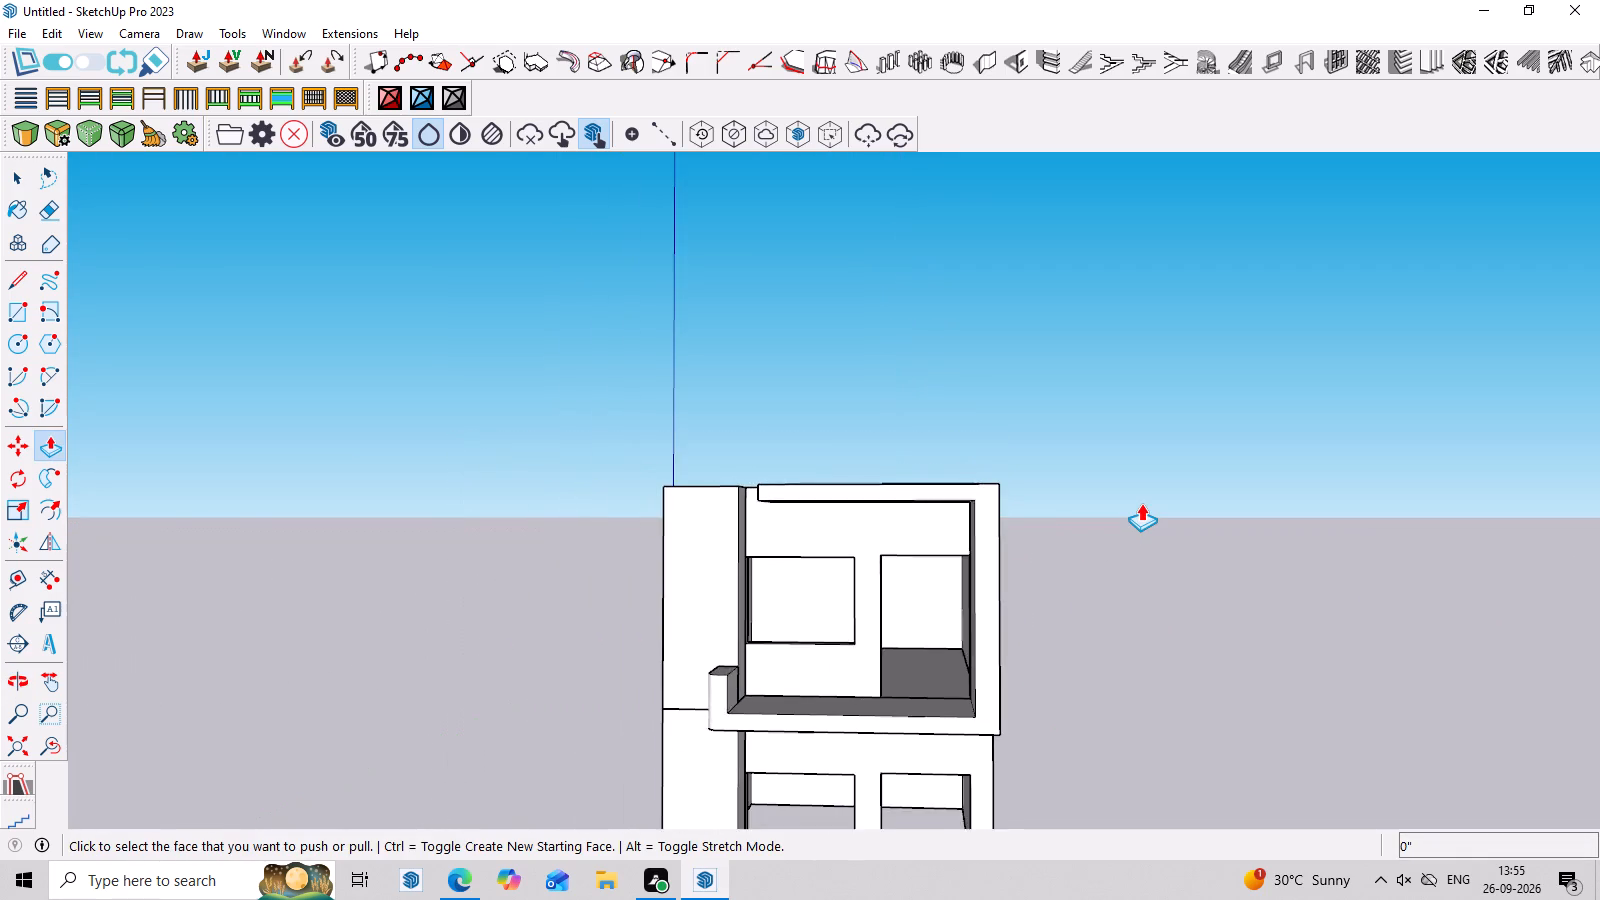
pyautogui.moveTo(1142, 522); pyautogui.dragTo(1143, 615, button='middle')
pyautogui.scroll(3, 938, 560)
pyautogui.scroll(5, 1033, 587)
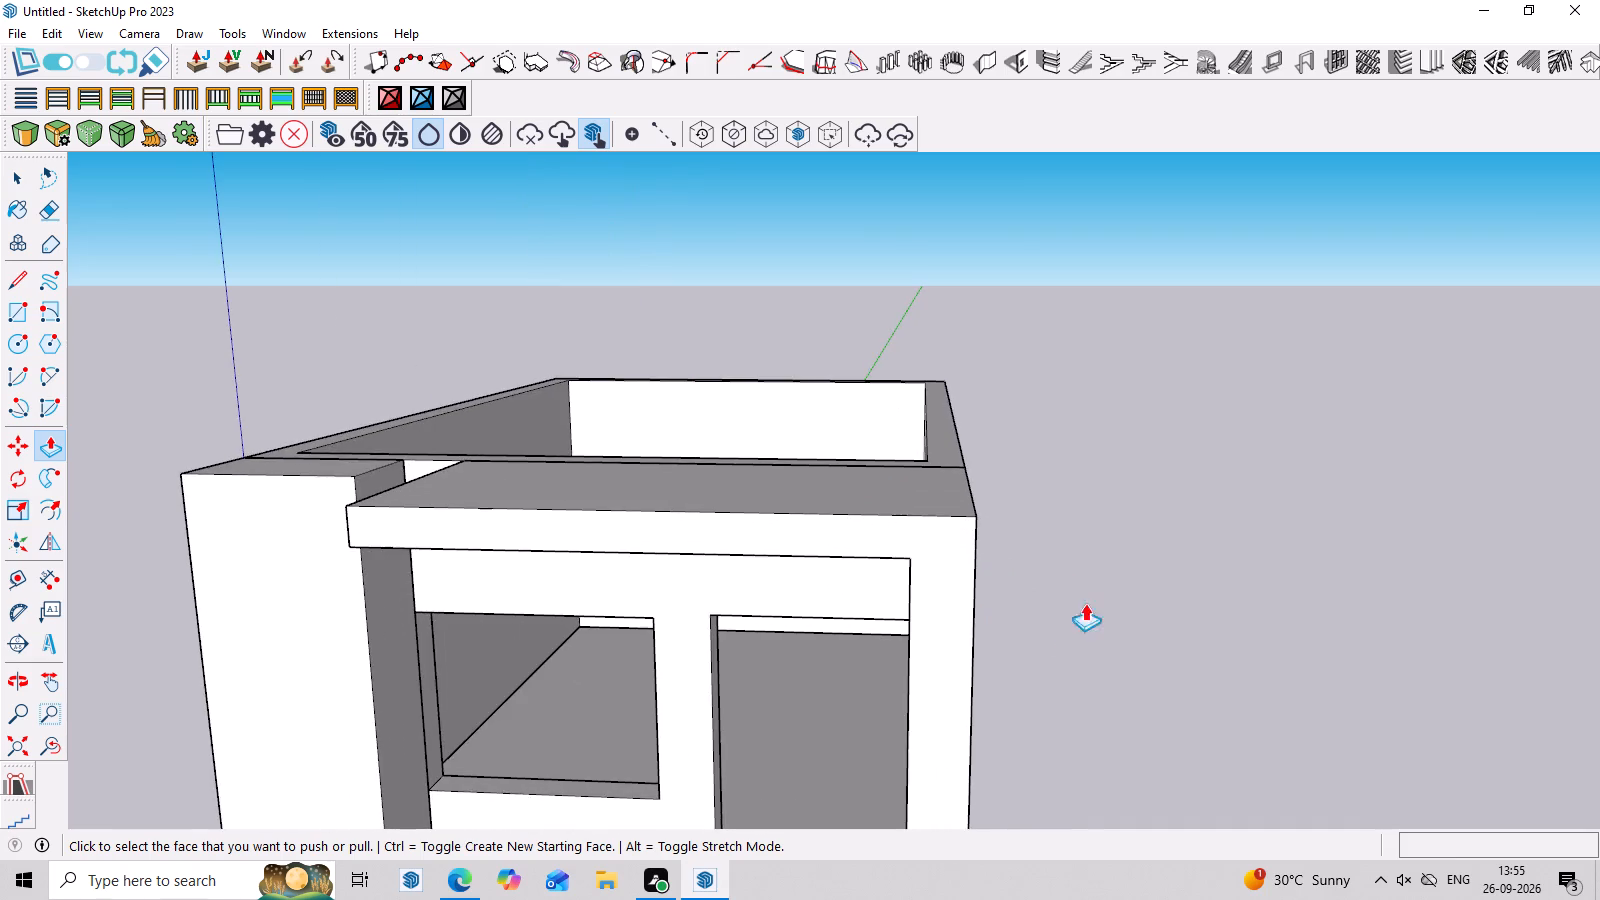
pyautogui.scroll(-9, 1114, 561)
pyautogui.moveTo(1171, 569); pyautogui.dragTo(1189, 465, button='middle')
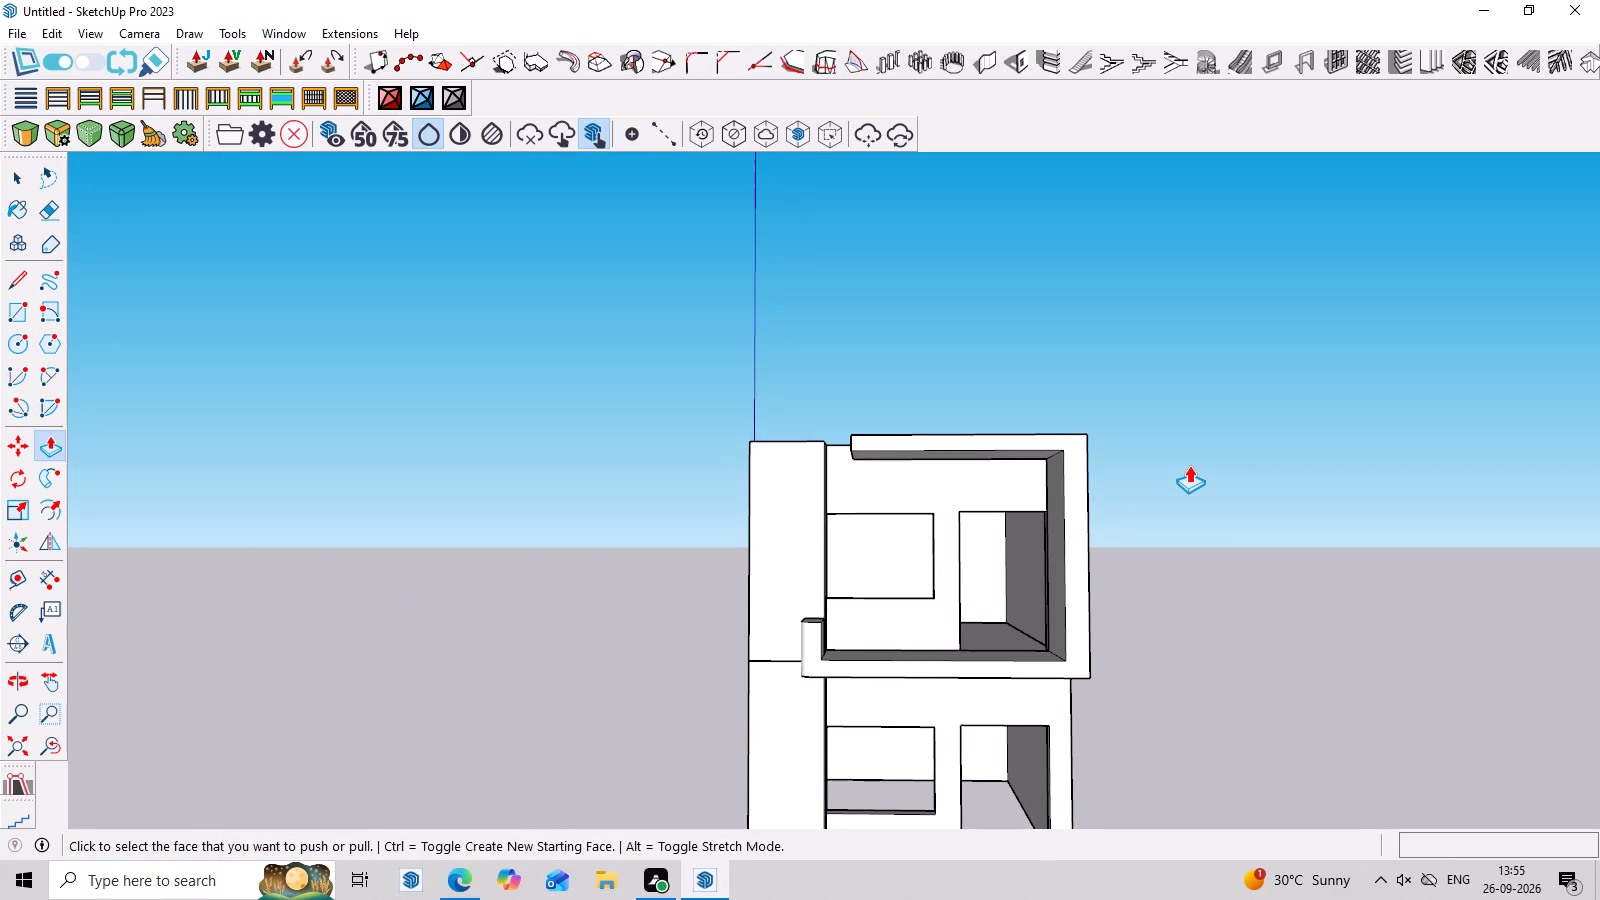
pyautogui.hotkey('ctrl', 'z')
pyautogui.hotkey('ctrl', 'z')
pyautogui.hotkey('ctrl', 'z')
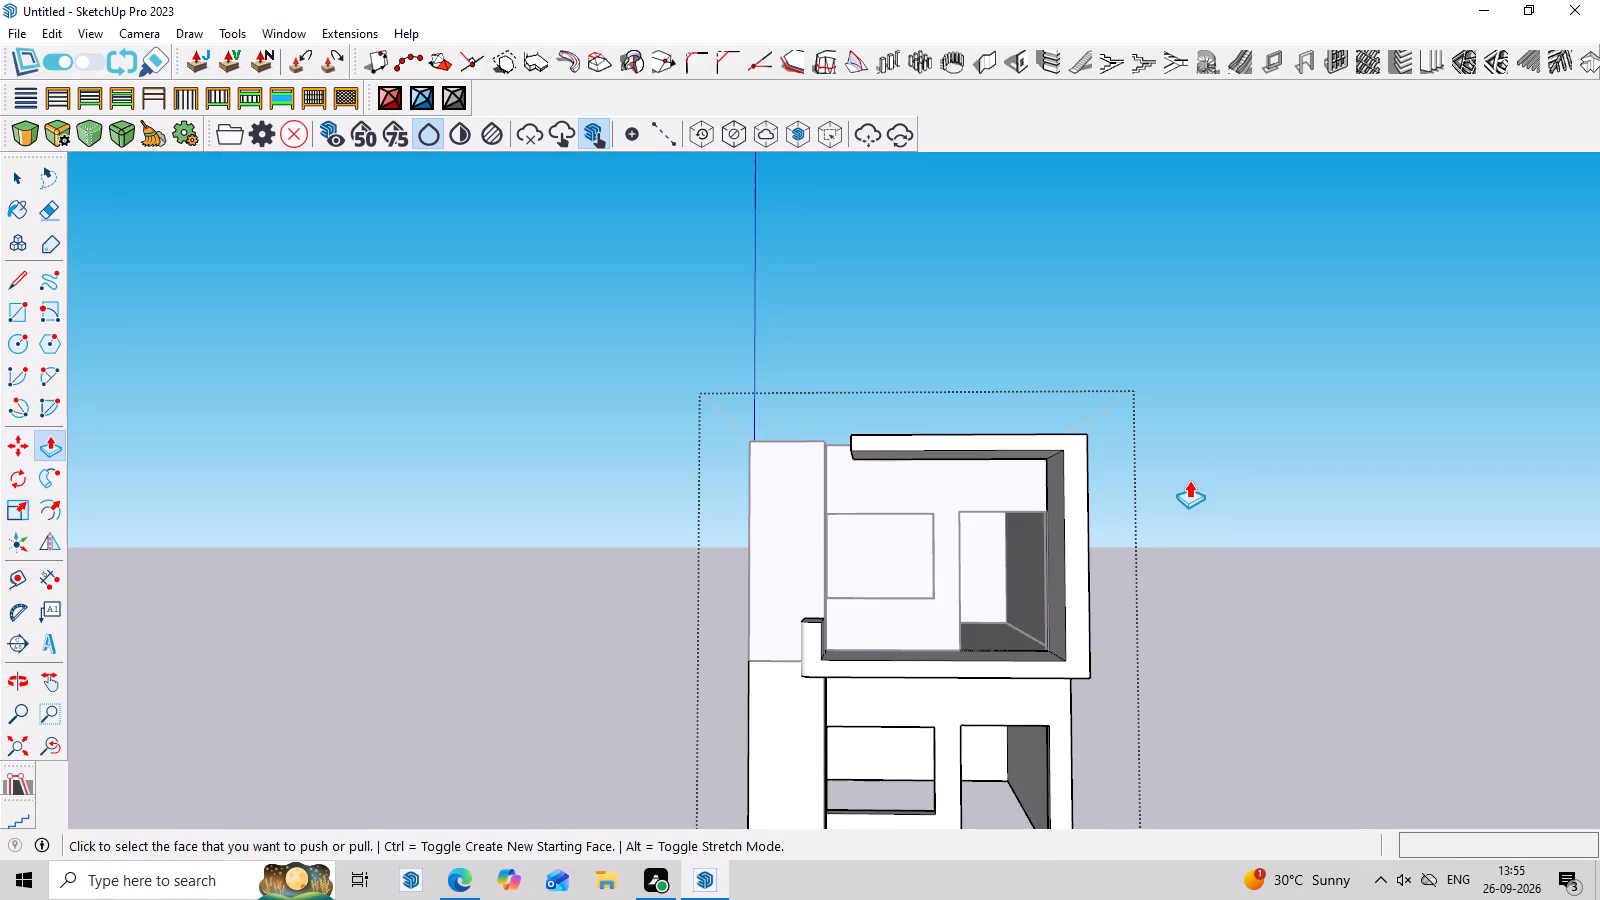
pyautogui.hotkey('ctrl', 'z')
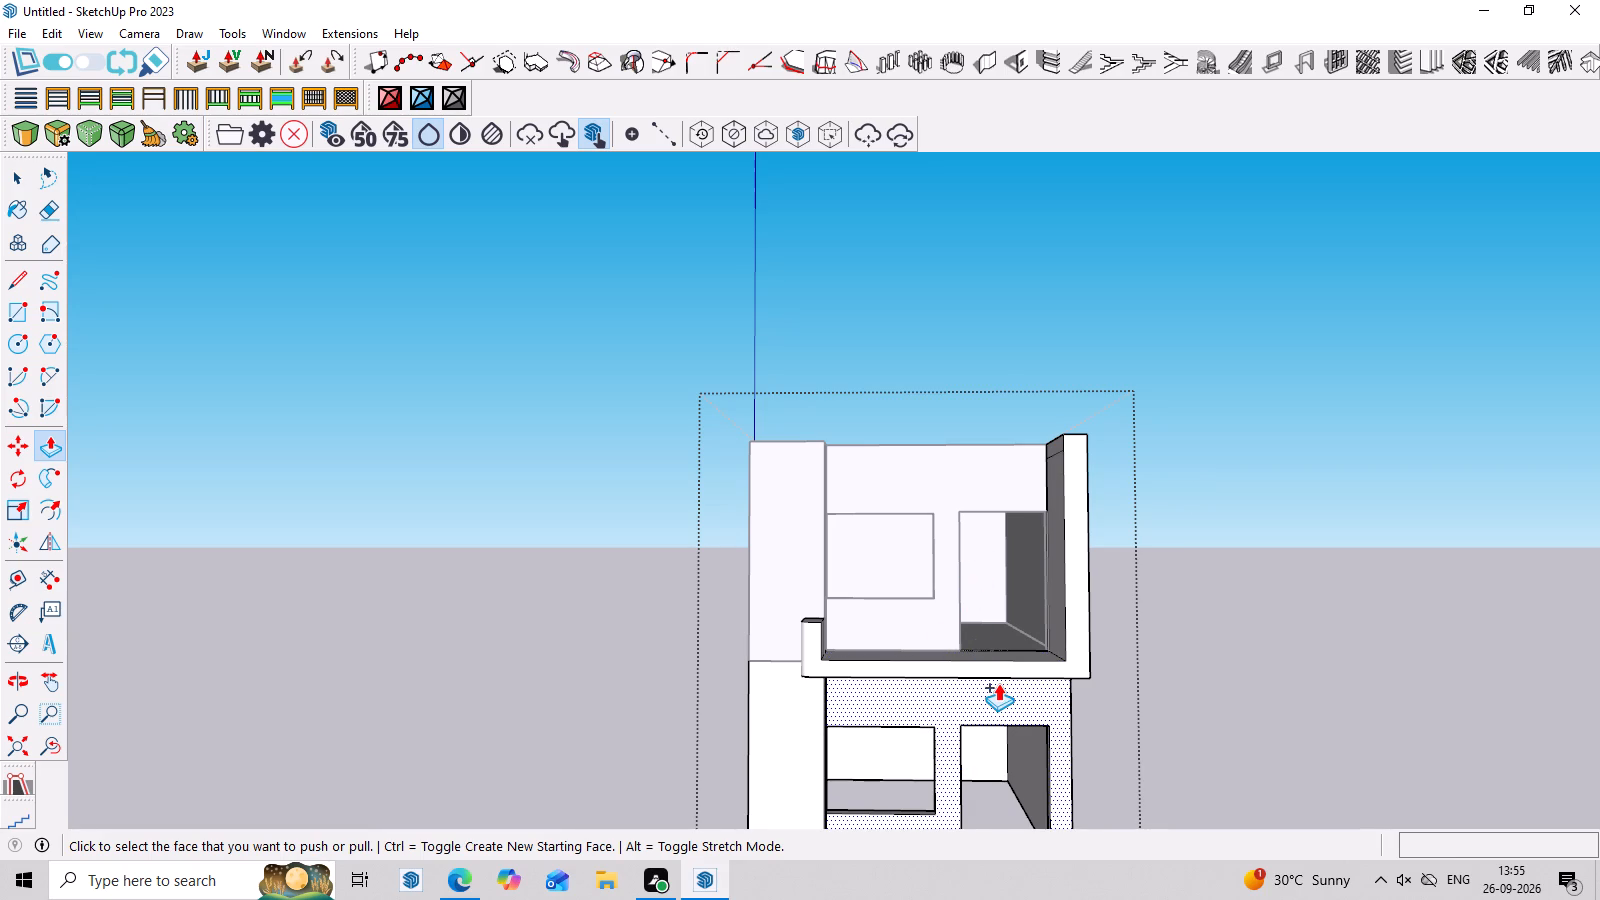
pyautogui.hotkey('ctrl', 'z')
pyautogui.hotkey('ctrl', 'z')
pyautogui.moveTo(1068, 628); pyautogui.dragTo(1078, 722, button='middle')
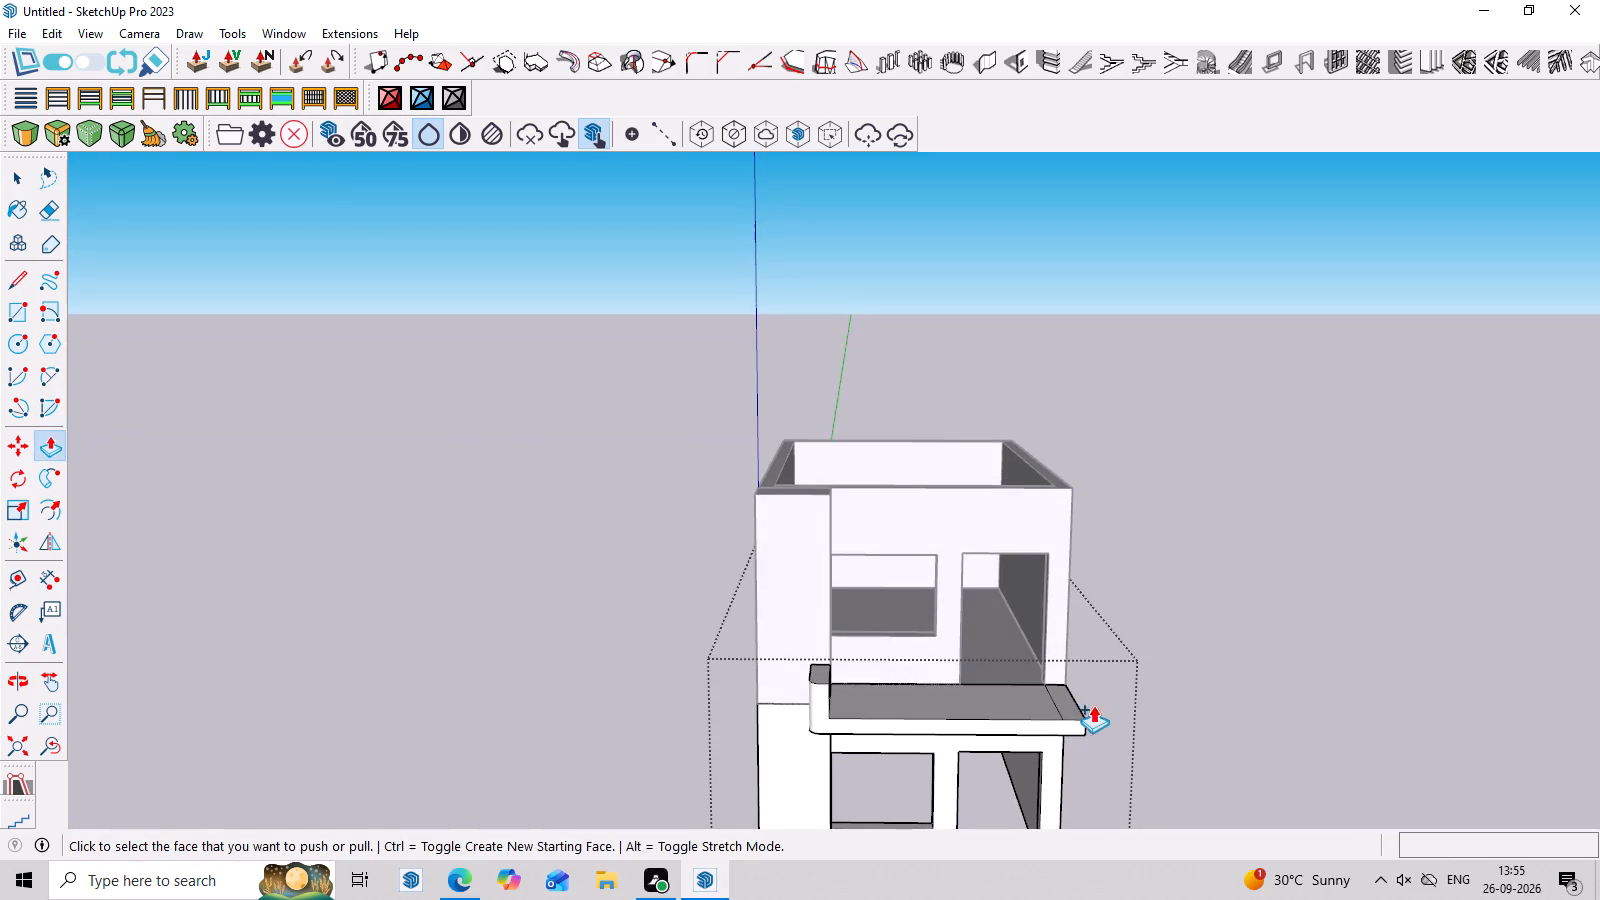
pyautogui.press('space')
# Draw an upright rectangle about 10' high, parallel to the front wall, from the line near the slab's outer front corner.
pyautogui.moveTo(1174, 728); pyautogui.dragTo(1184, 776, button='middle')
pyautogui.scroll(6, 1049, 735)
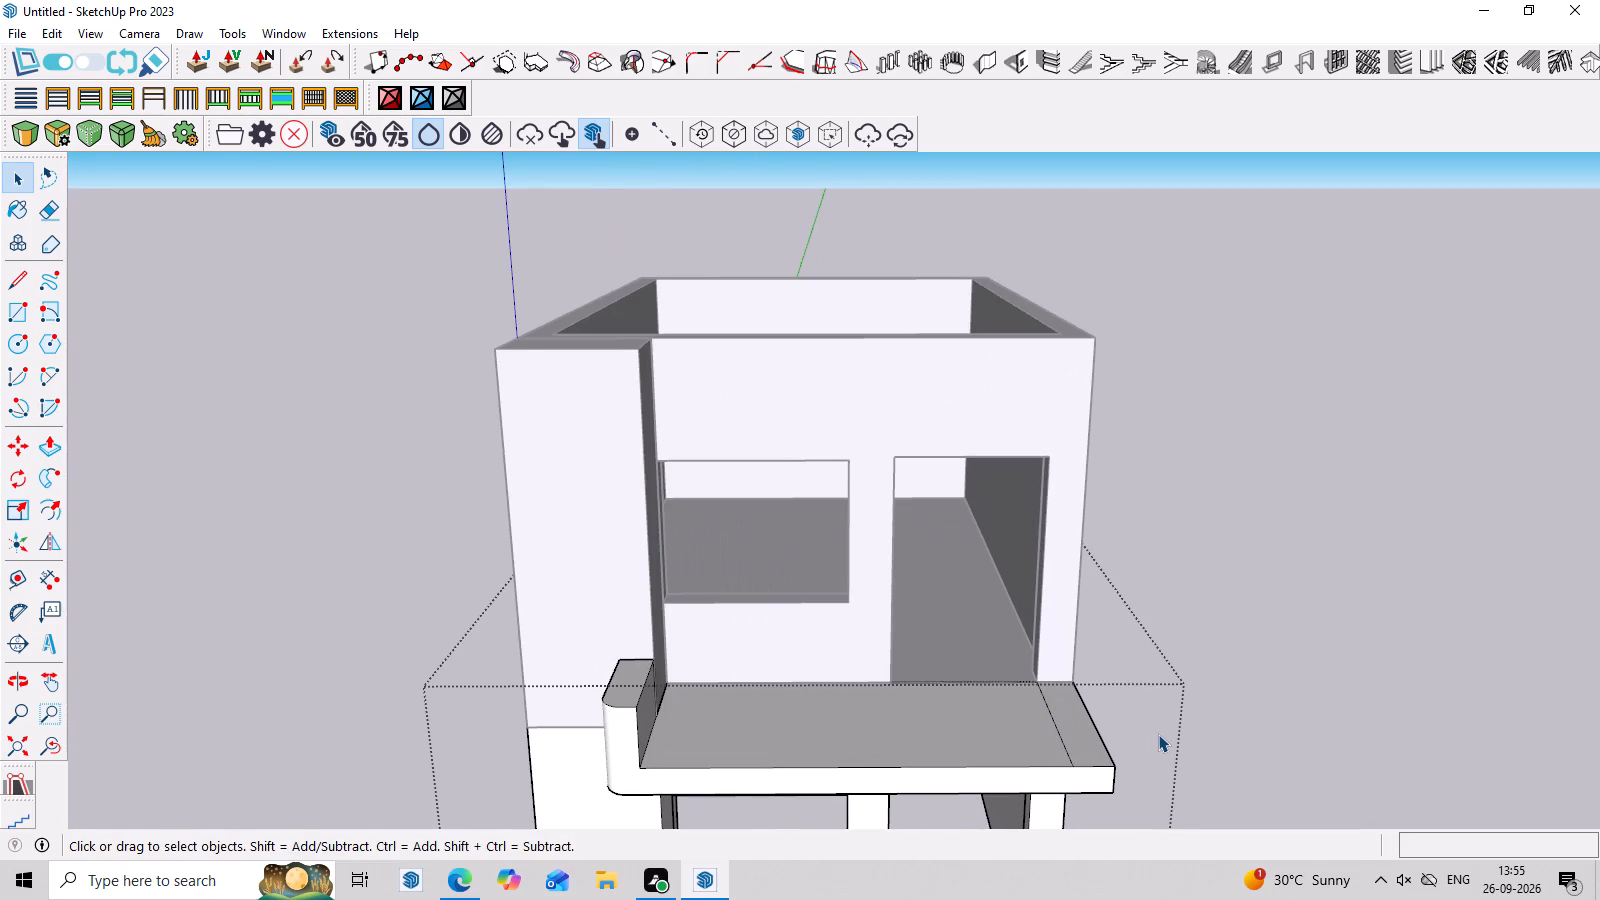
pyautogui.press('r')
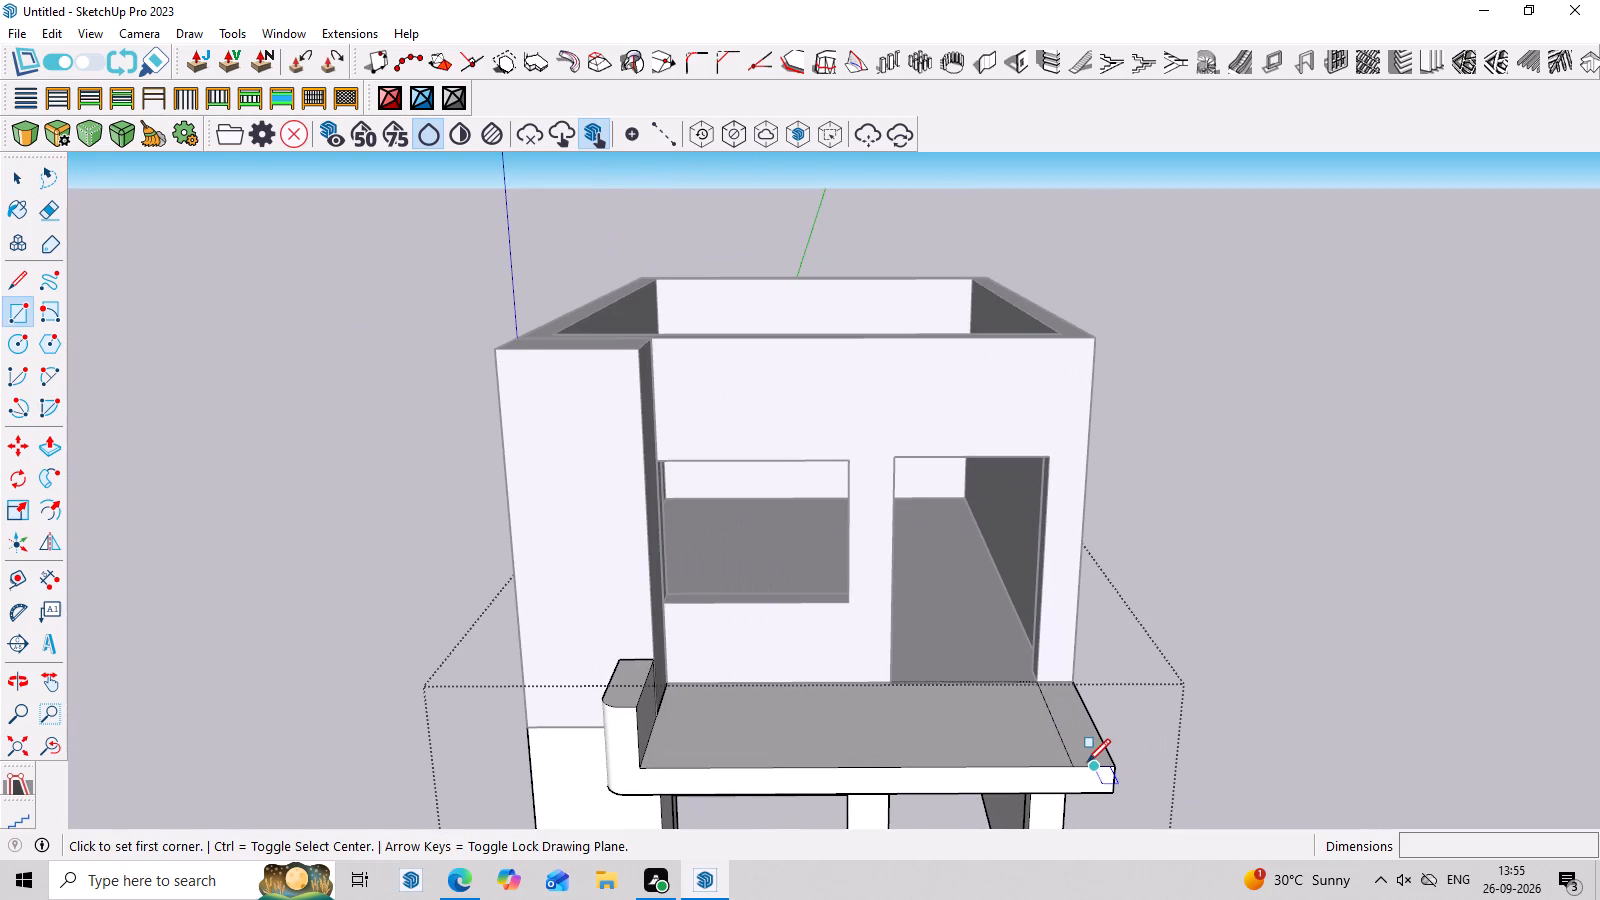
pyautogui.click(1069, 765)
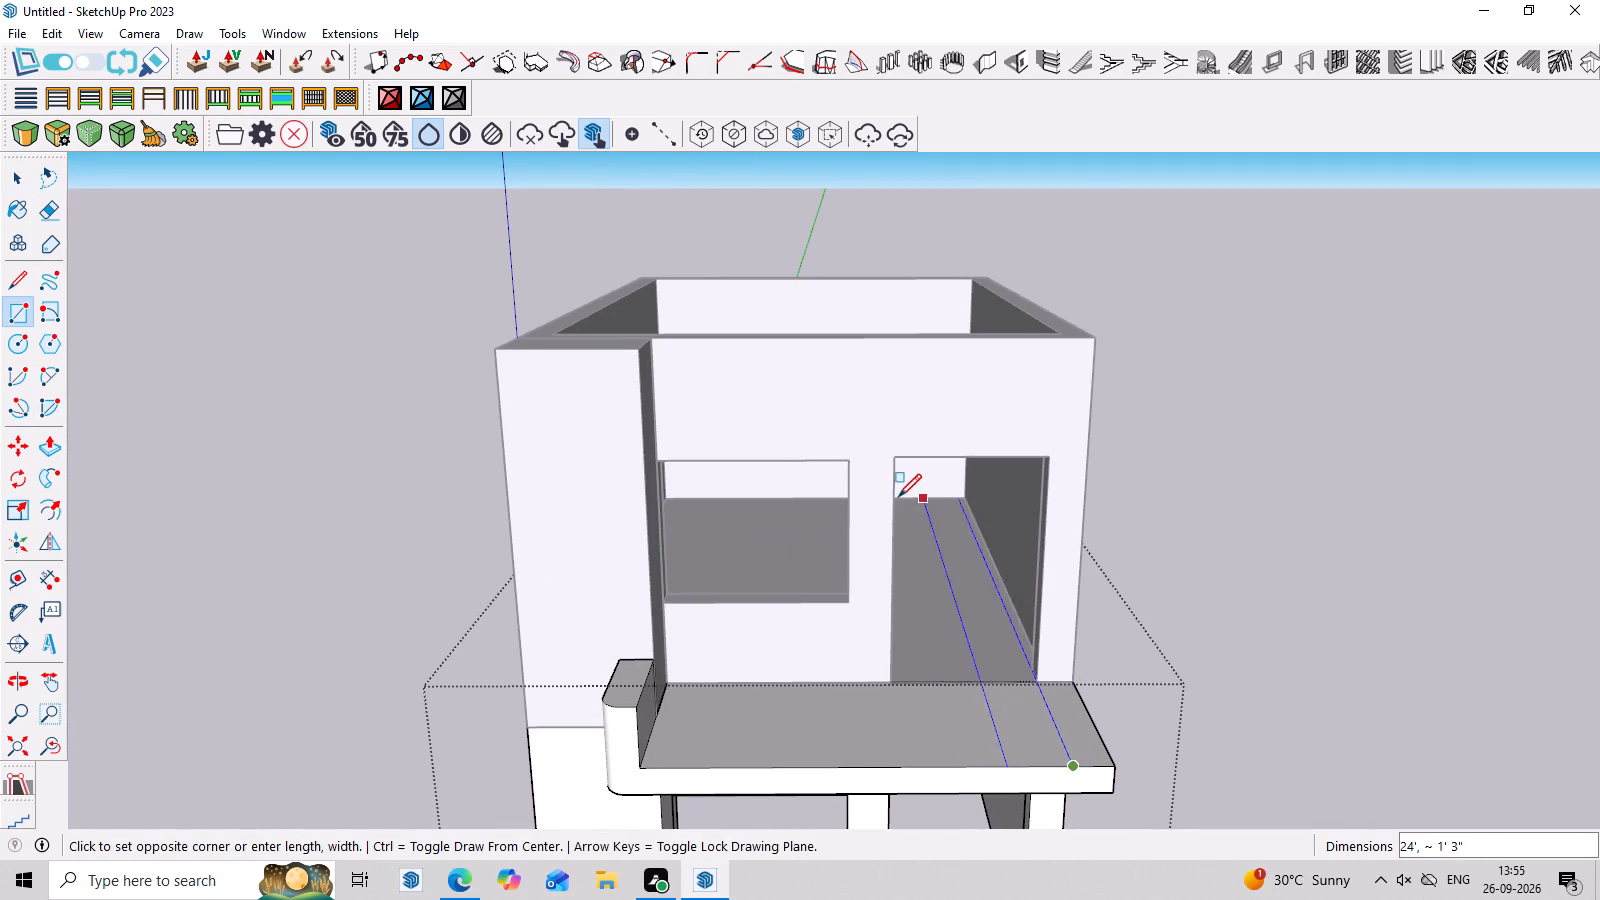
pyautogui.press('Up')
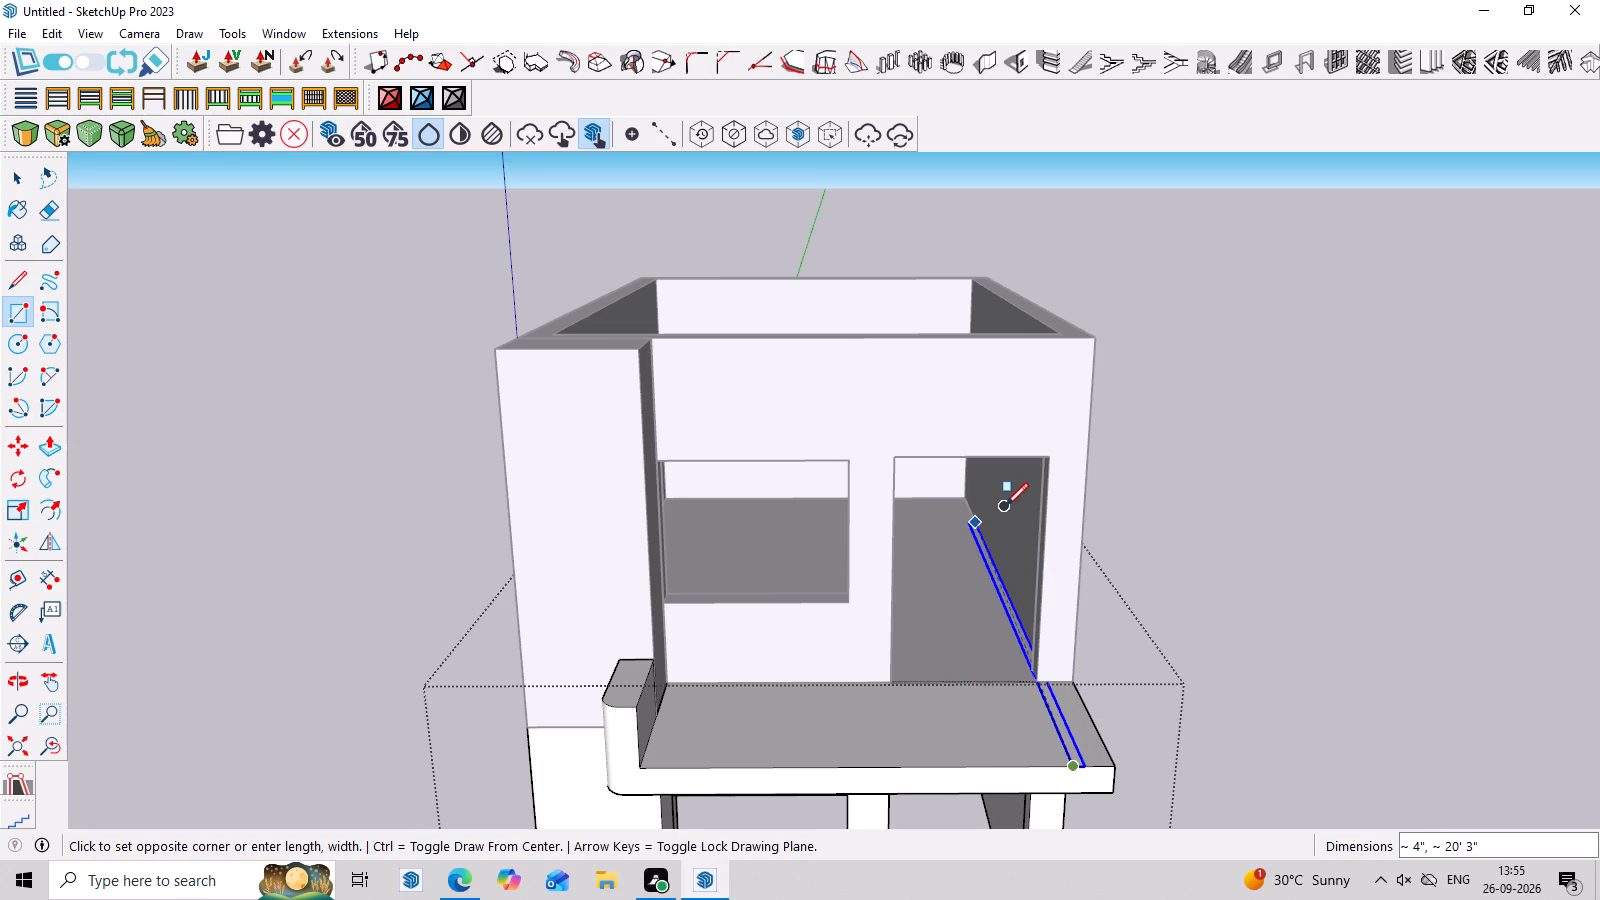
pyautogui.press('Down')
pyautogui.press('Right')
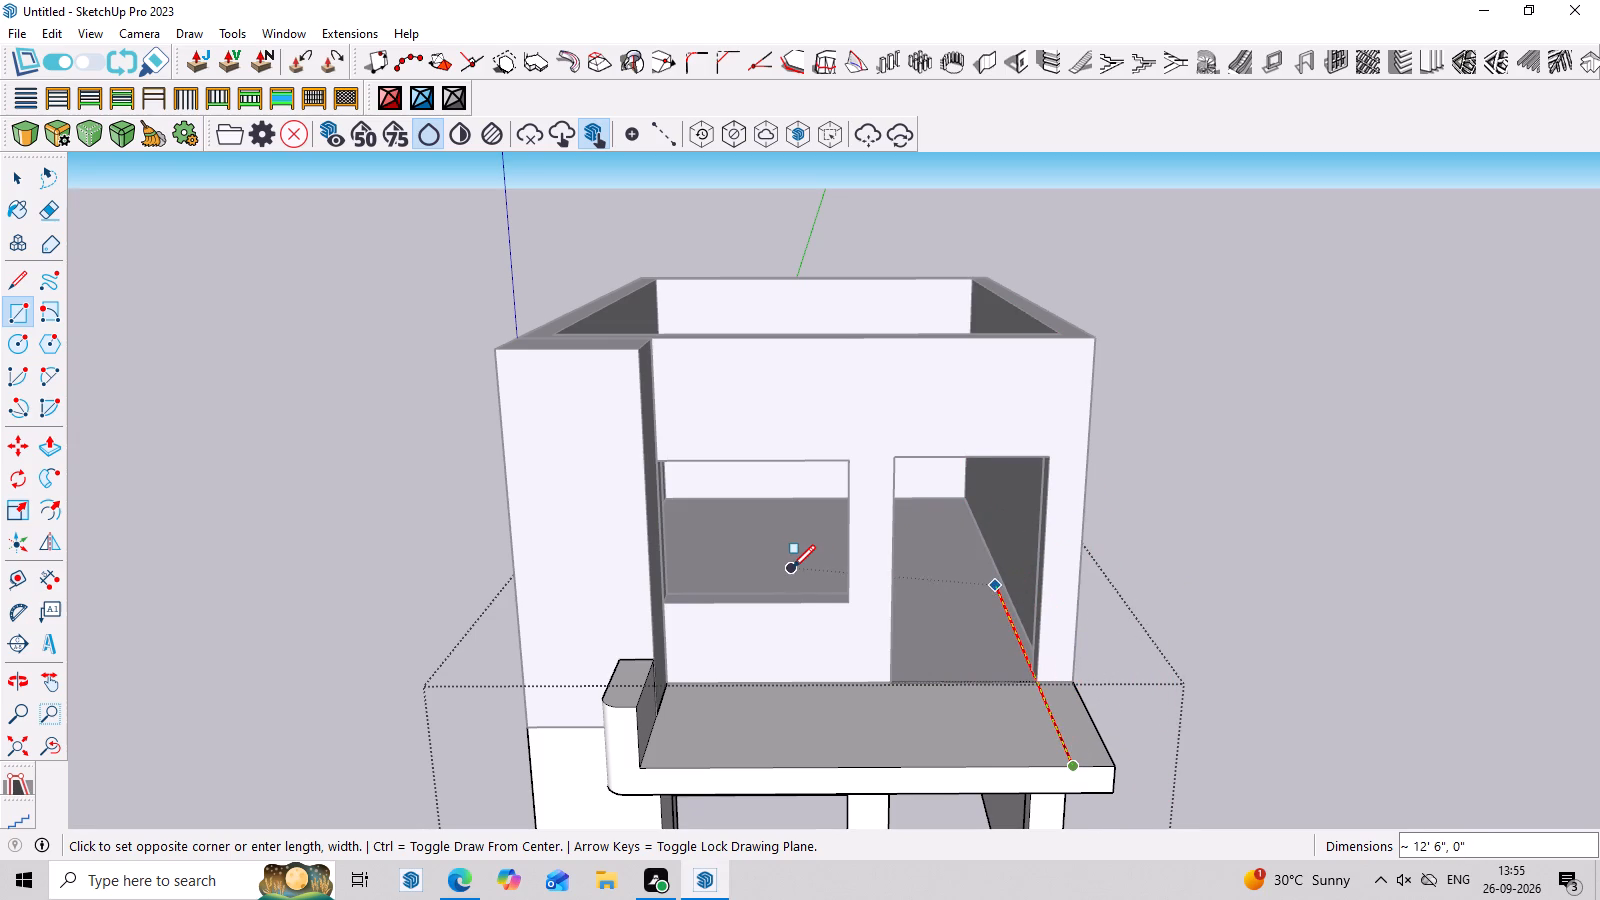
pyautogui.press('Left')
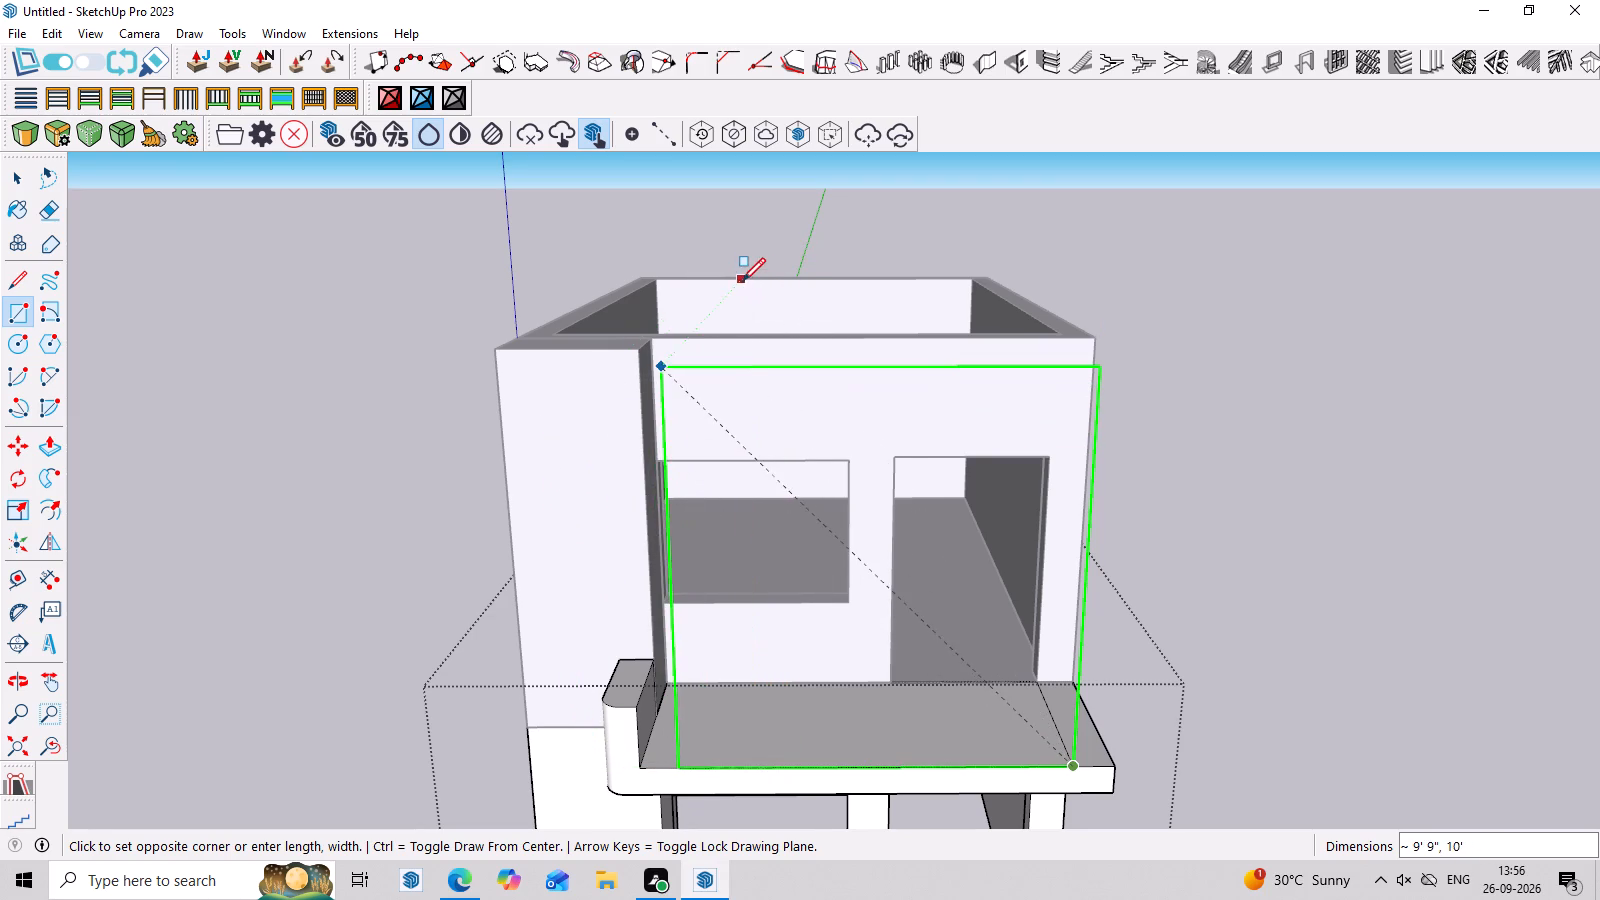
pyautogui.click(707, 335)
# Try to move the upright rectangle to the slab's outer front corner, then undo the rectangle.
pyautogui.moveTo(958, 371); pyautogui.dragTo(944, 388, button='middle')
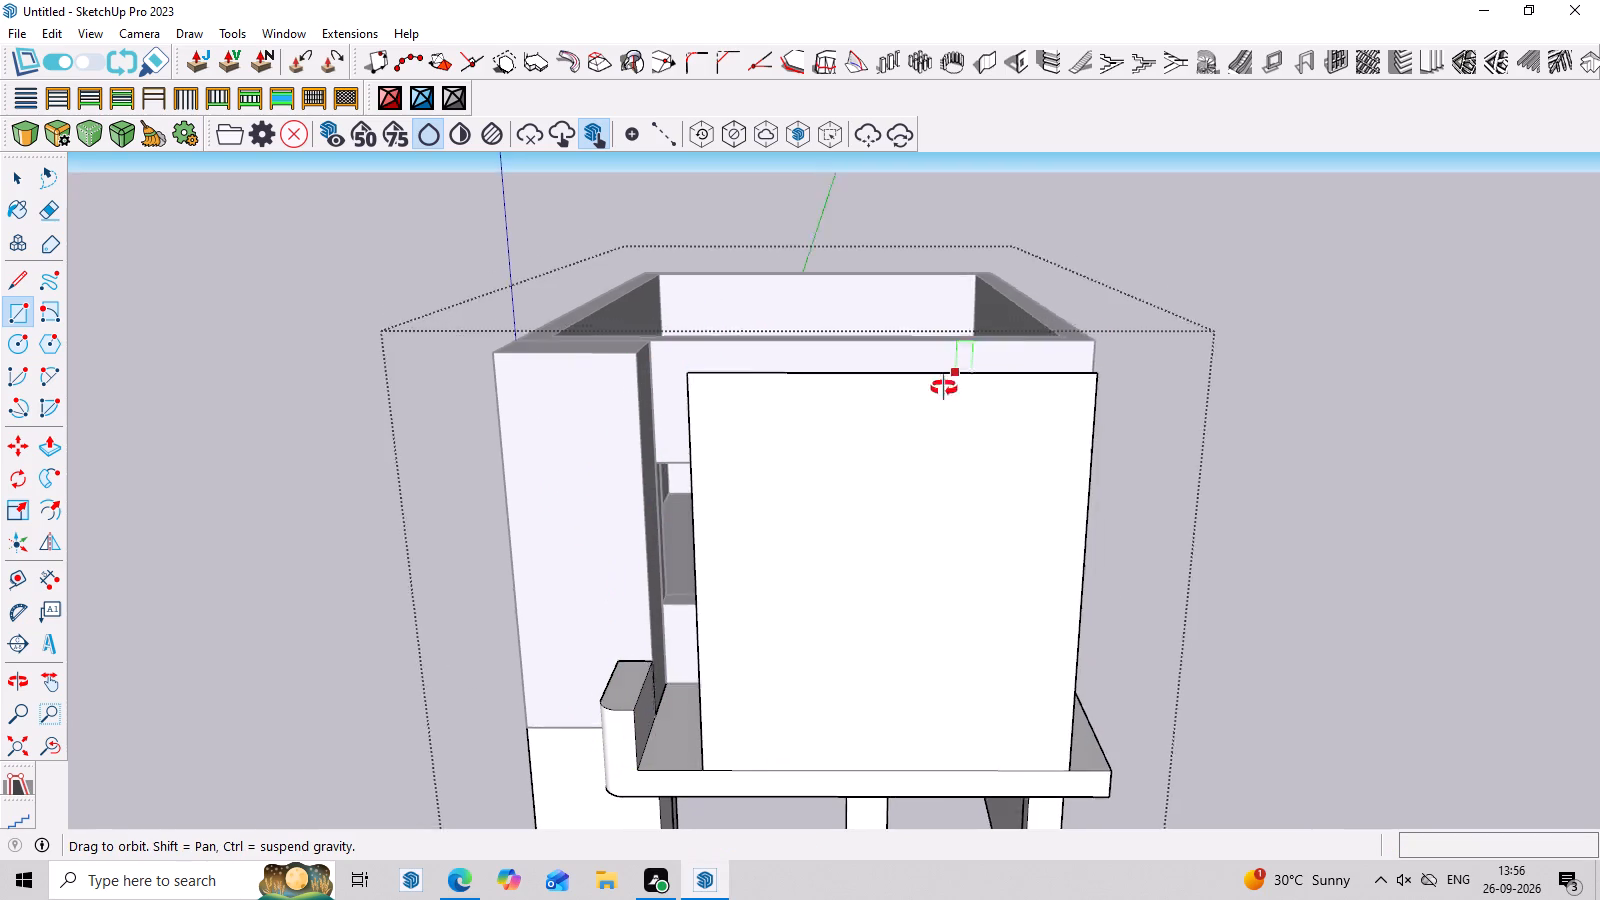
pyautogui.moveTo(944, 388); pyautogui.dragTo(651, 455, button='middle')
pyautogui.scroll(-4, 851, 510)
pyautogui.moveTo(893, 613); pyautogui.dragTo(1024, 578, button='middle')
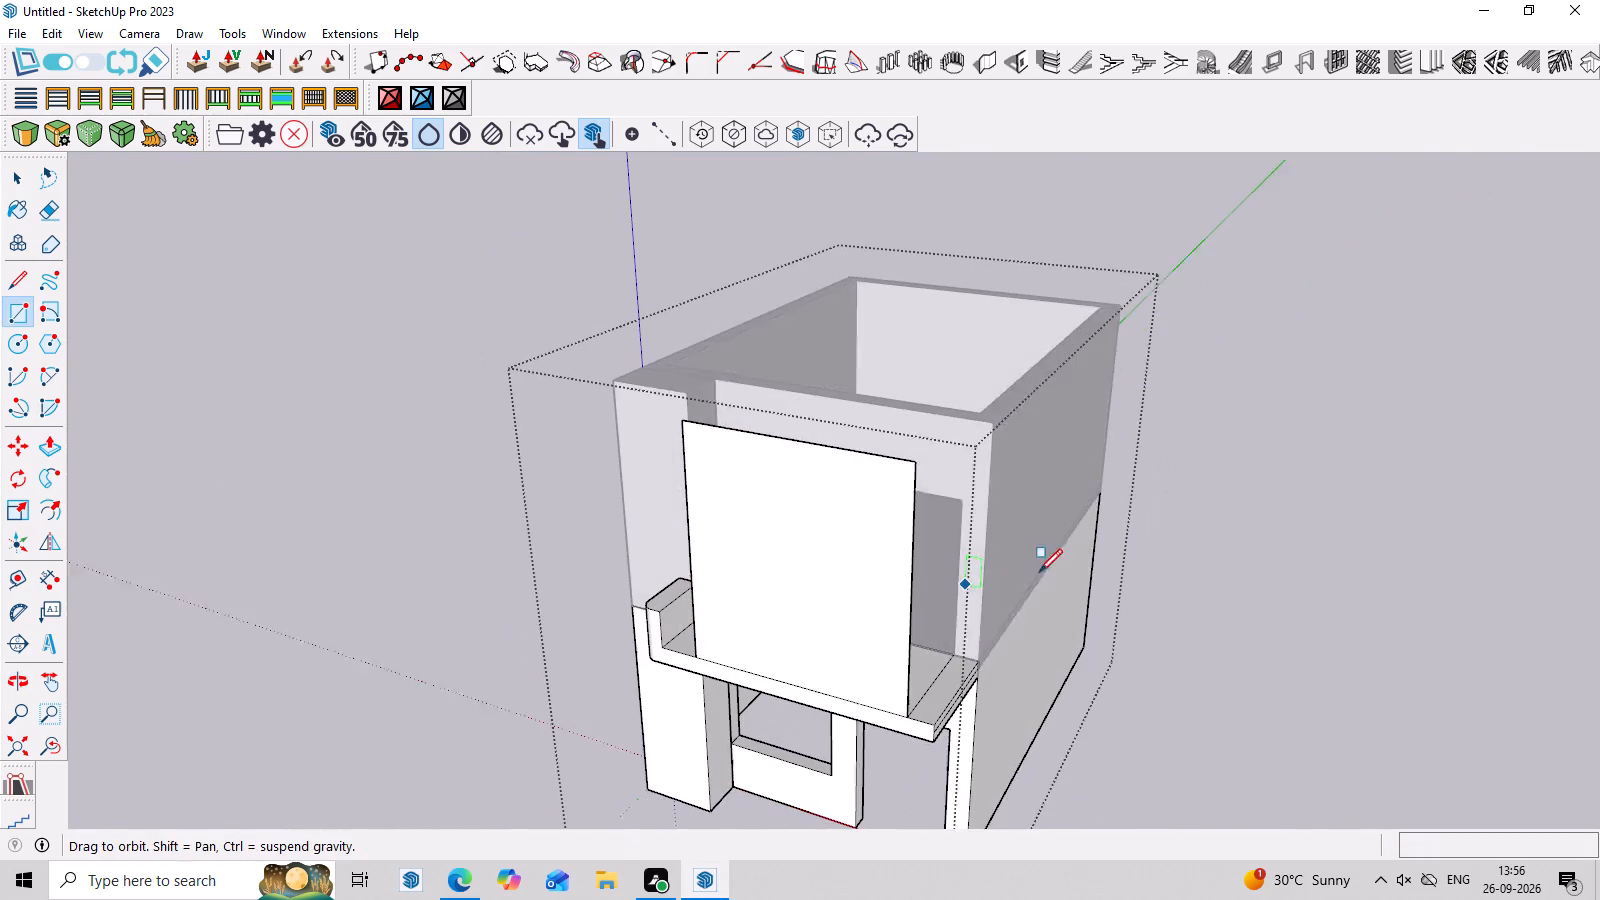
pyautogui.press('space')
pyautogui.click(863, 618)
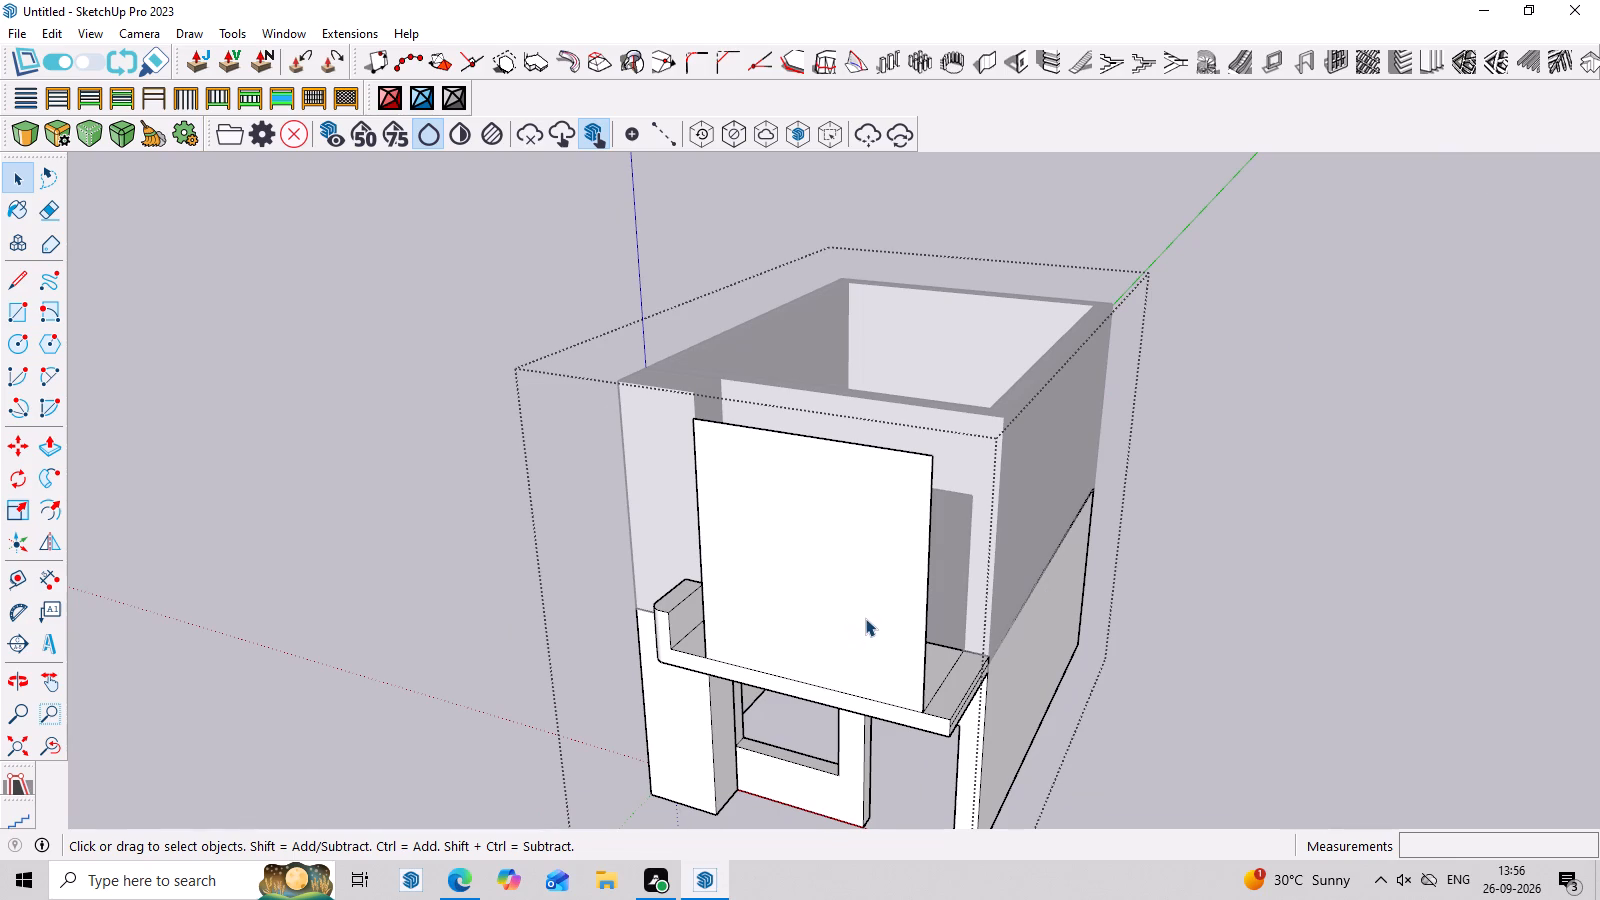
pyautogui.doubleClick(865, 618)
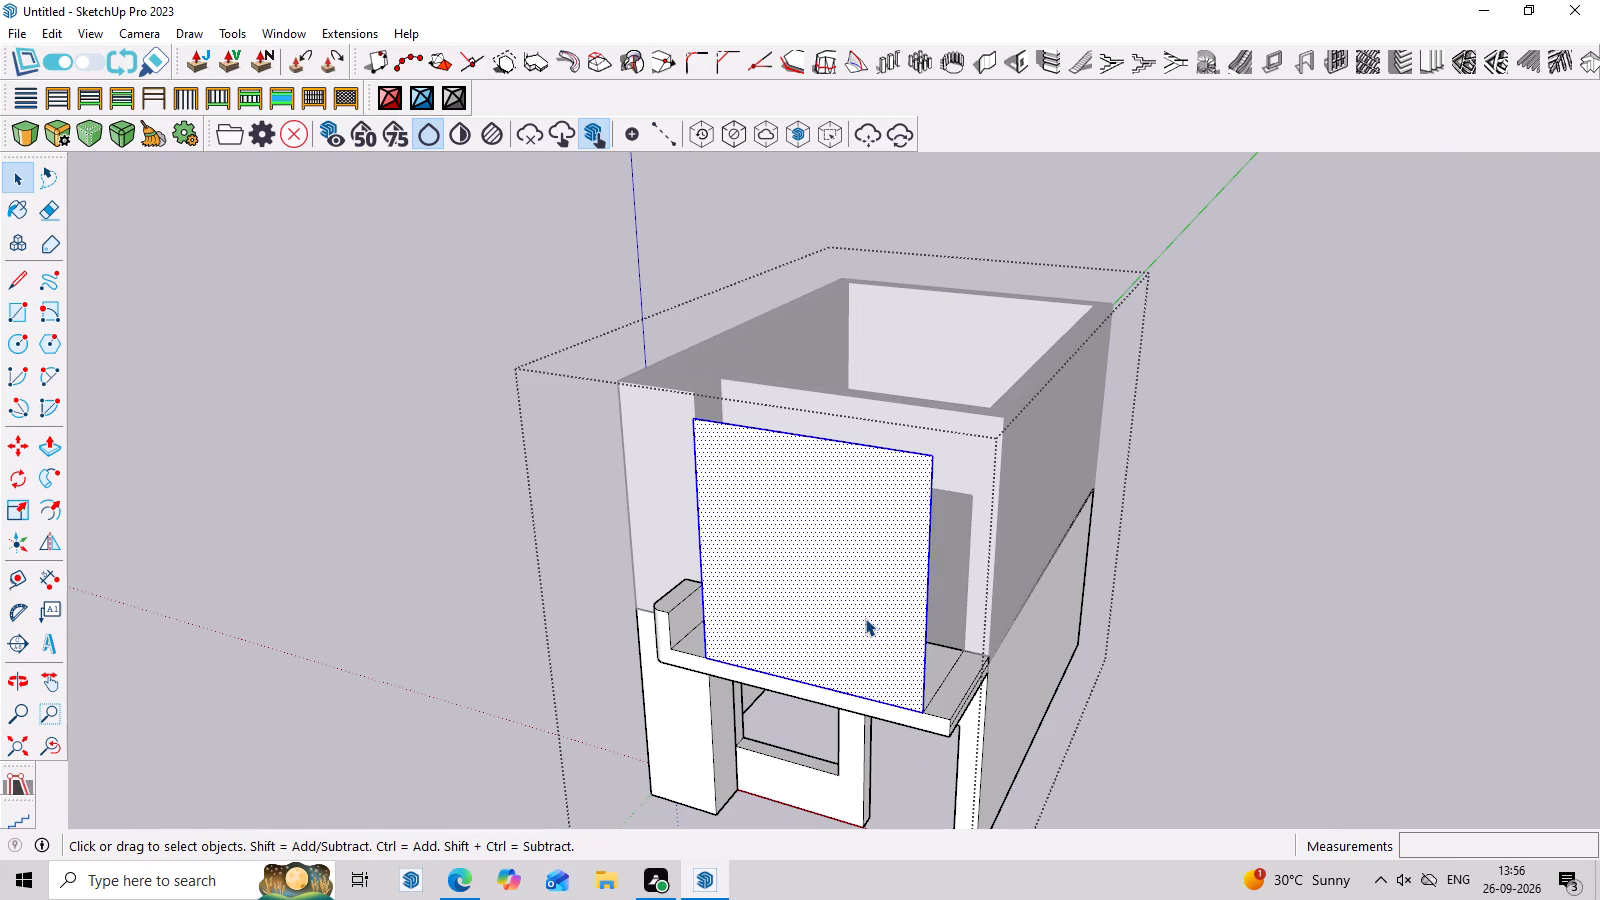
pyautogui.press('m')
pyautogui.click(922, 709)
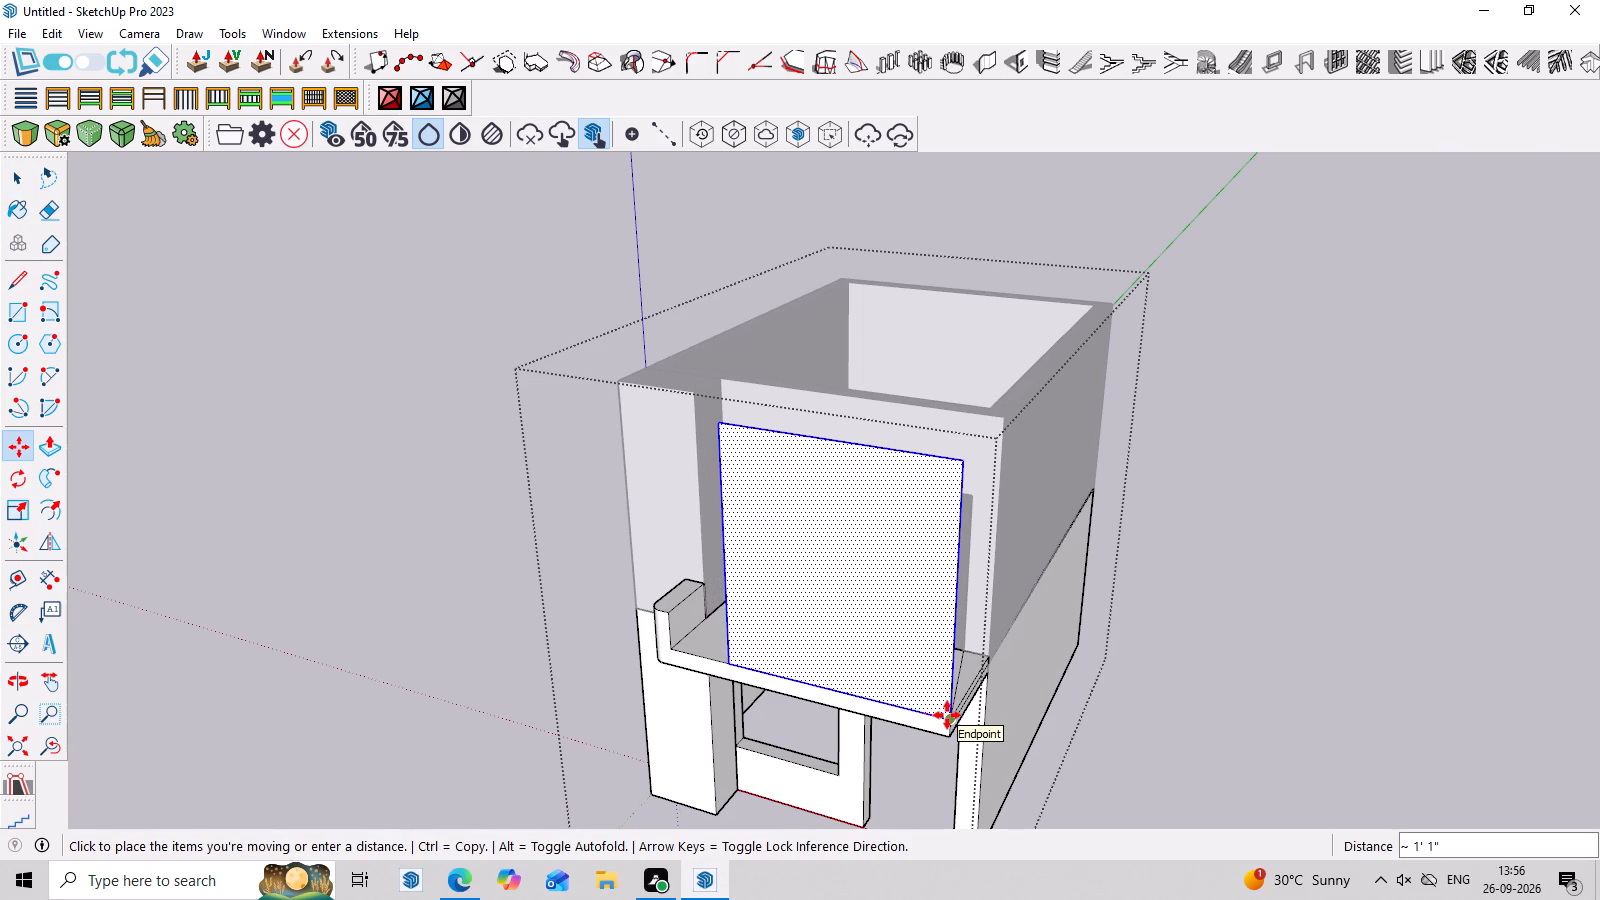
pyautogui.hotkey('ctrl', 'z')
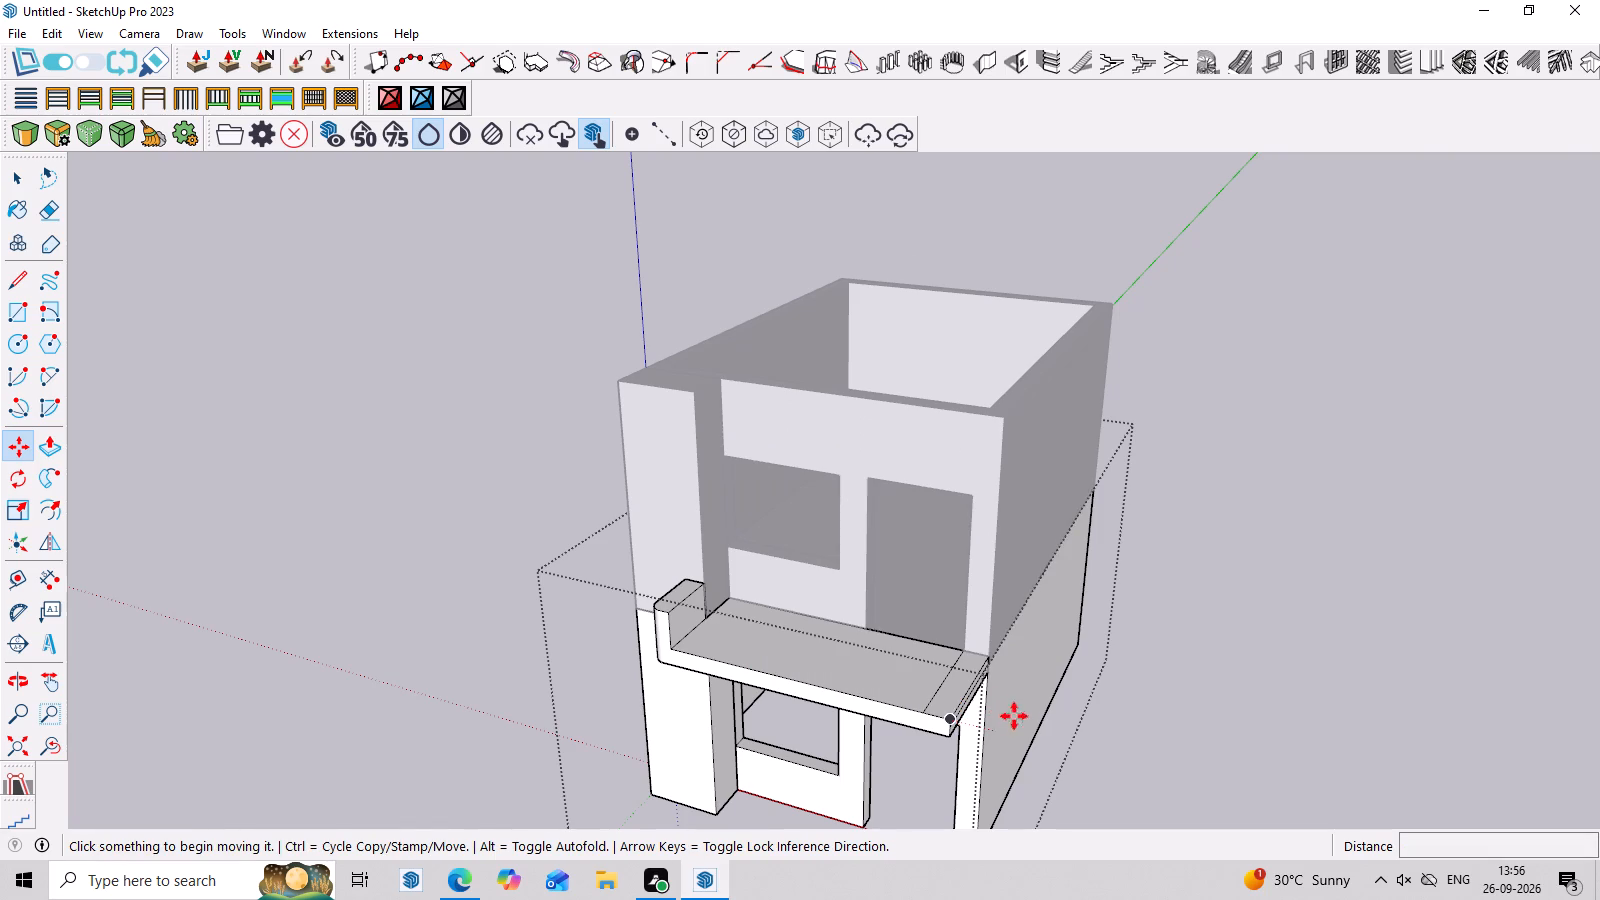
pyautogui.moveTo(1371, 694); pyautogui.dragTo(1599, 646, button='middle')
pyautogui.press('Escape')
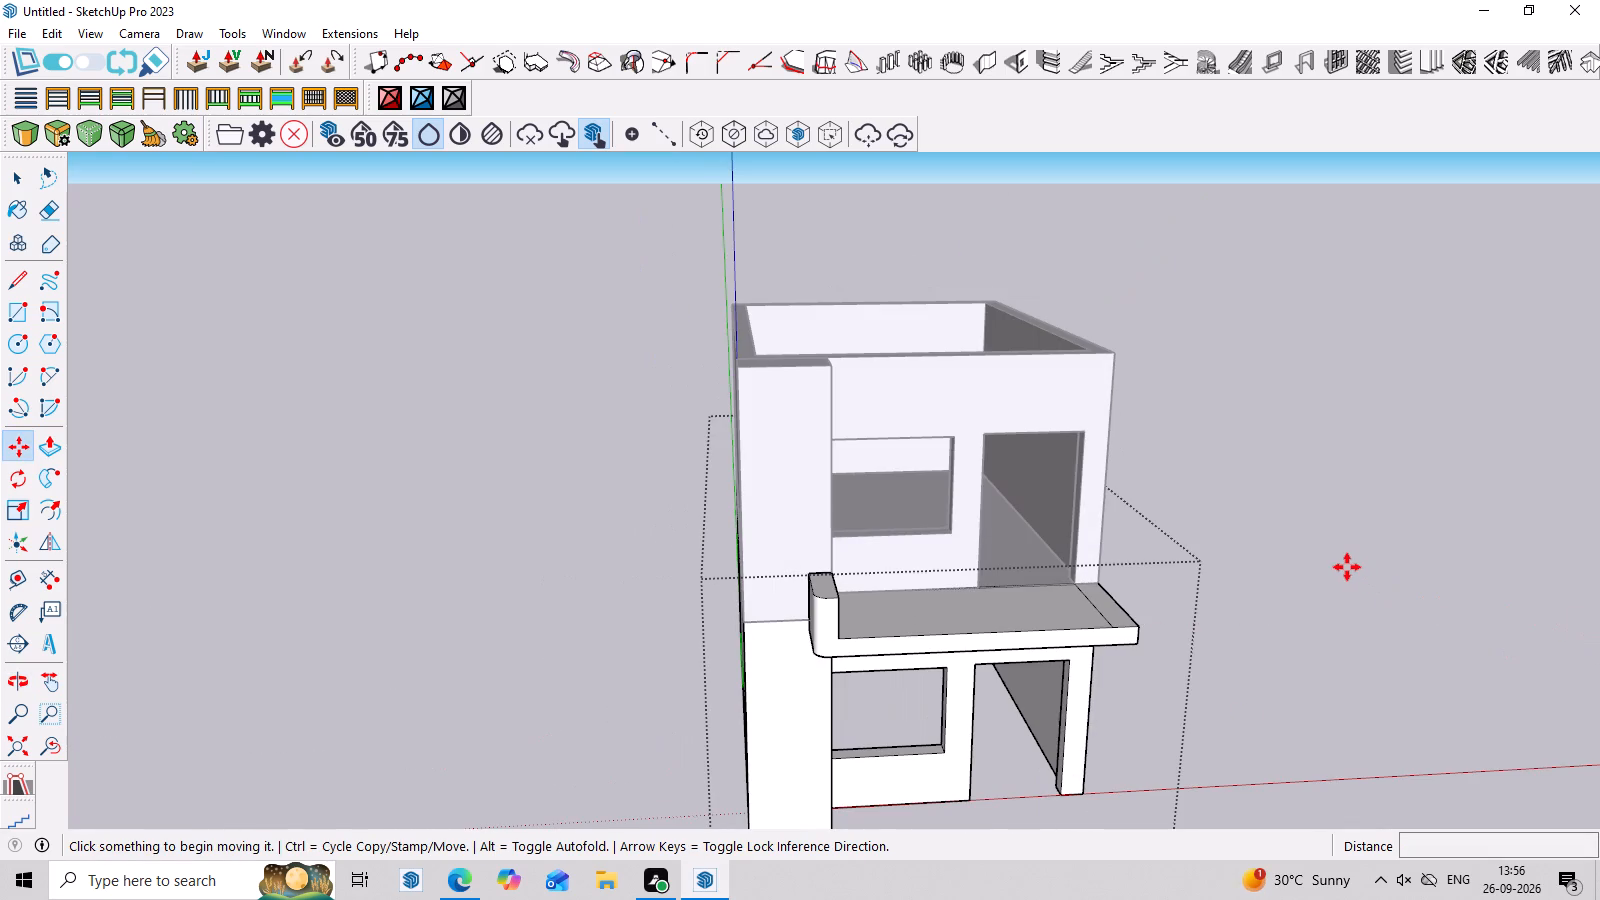
# Draw an upright rectangle 10' 2" by 10', parallel to the front wall, starting from the slab's outer front corner.
pyautogui.press('r')
pyautogui.click(1138, 628)
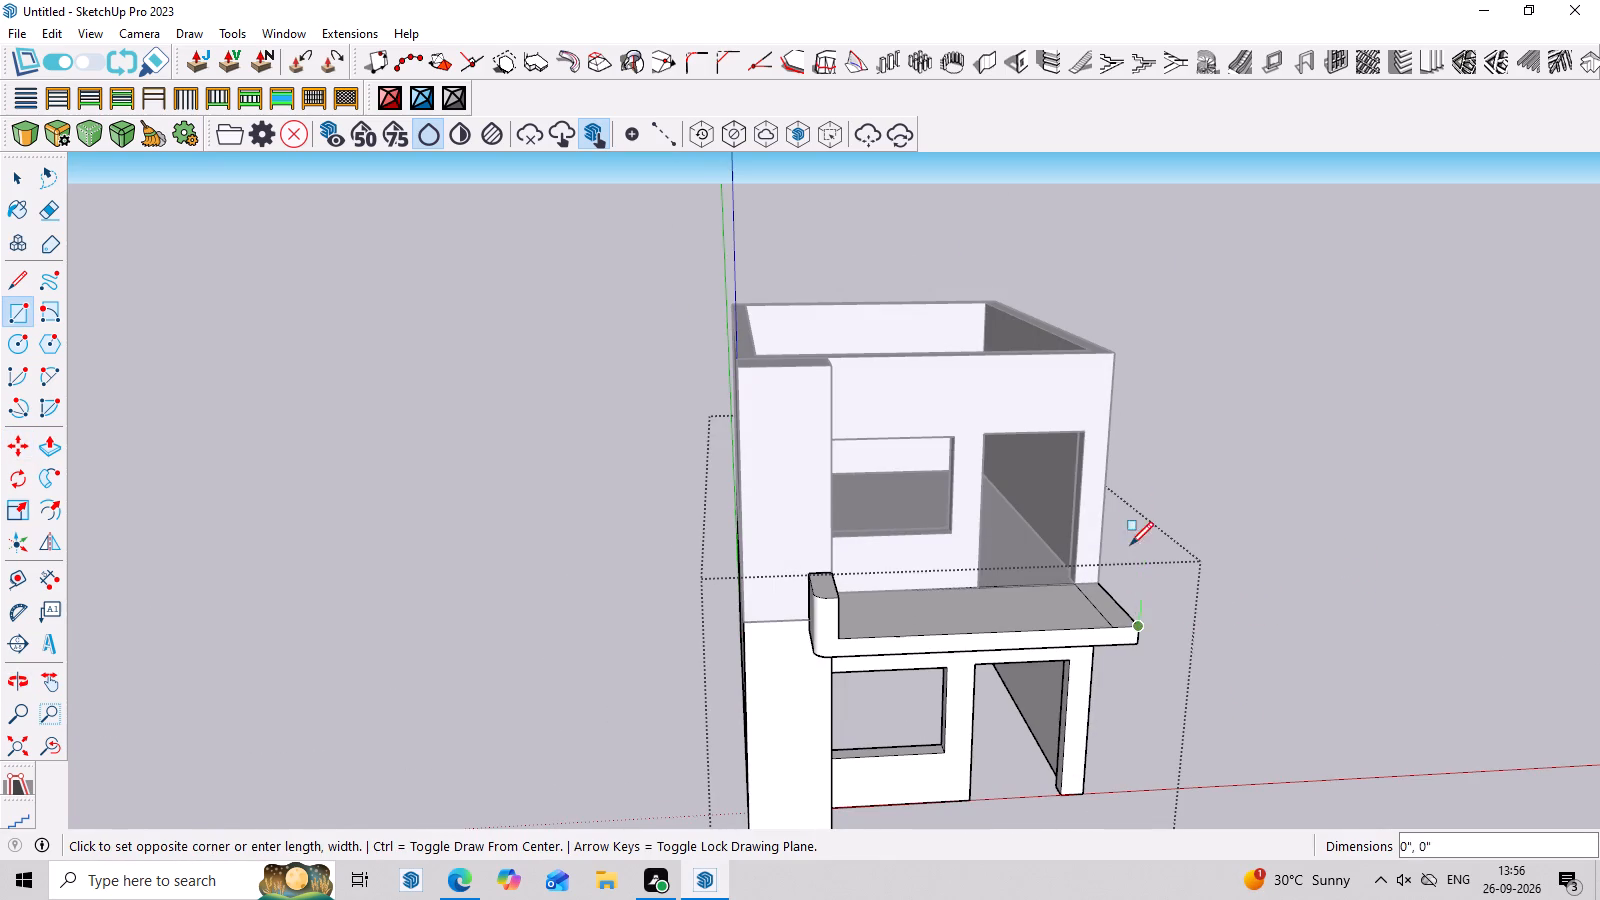
pyautogui.press('Left')
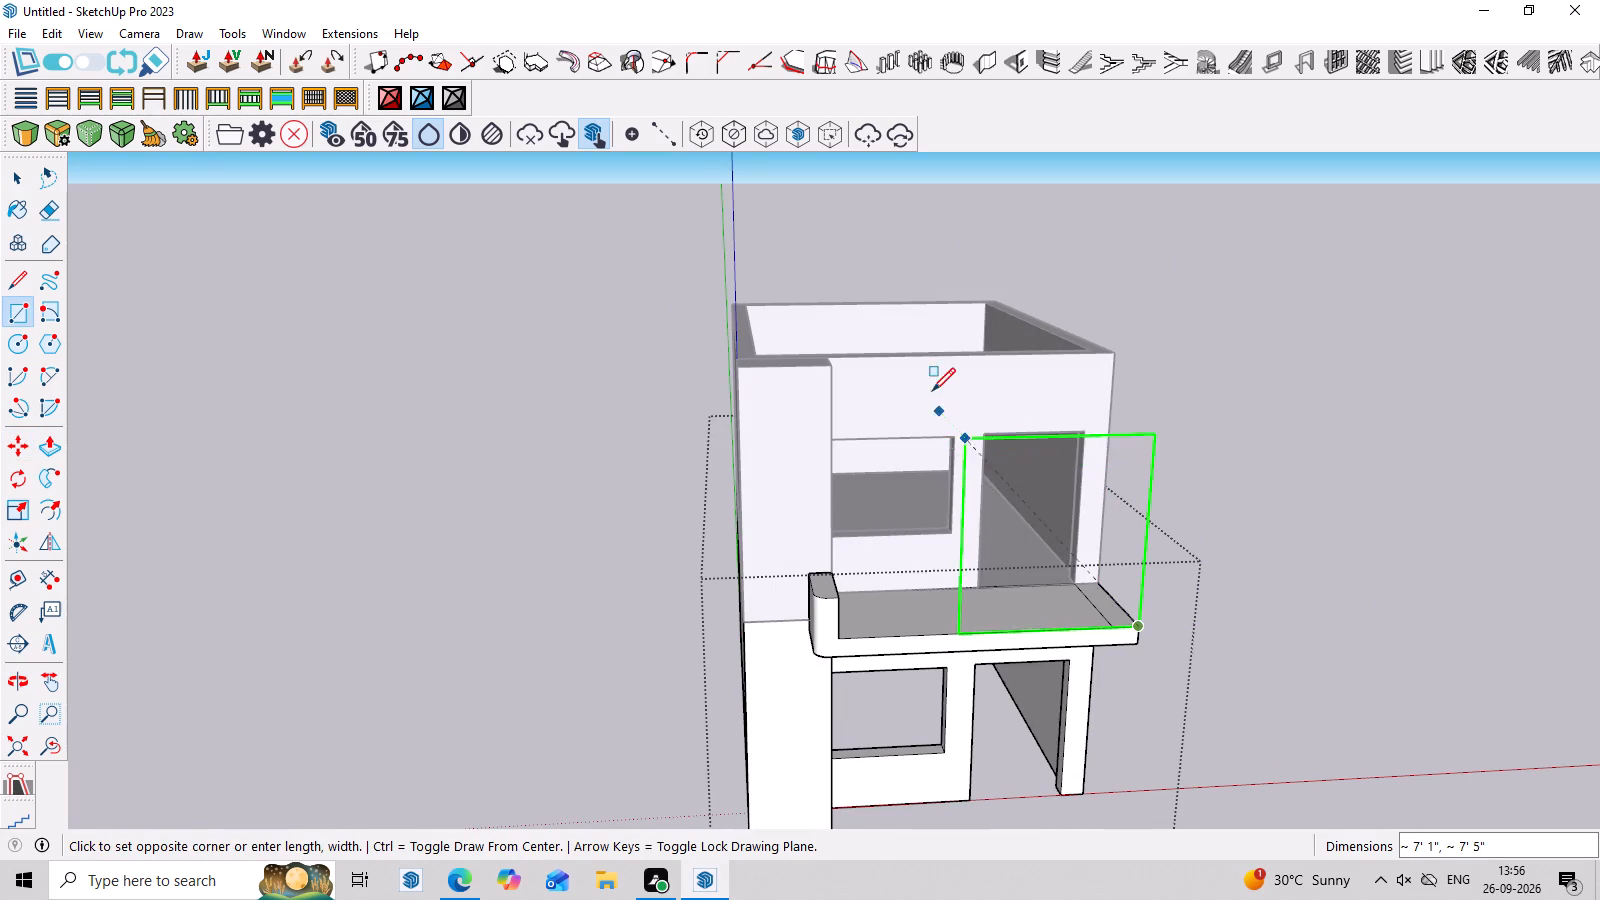
pyautogui.click(861, 357)
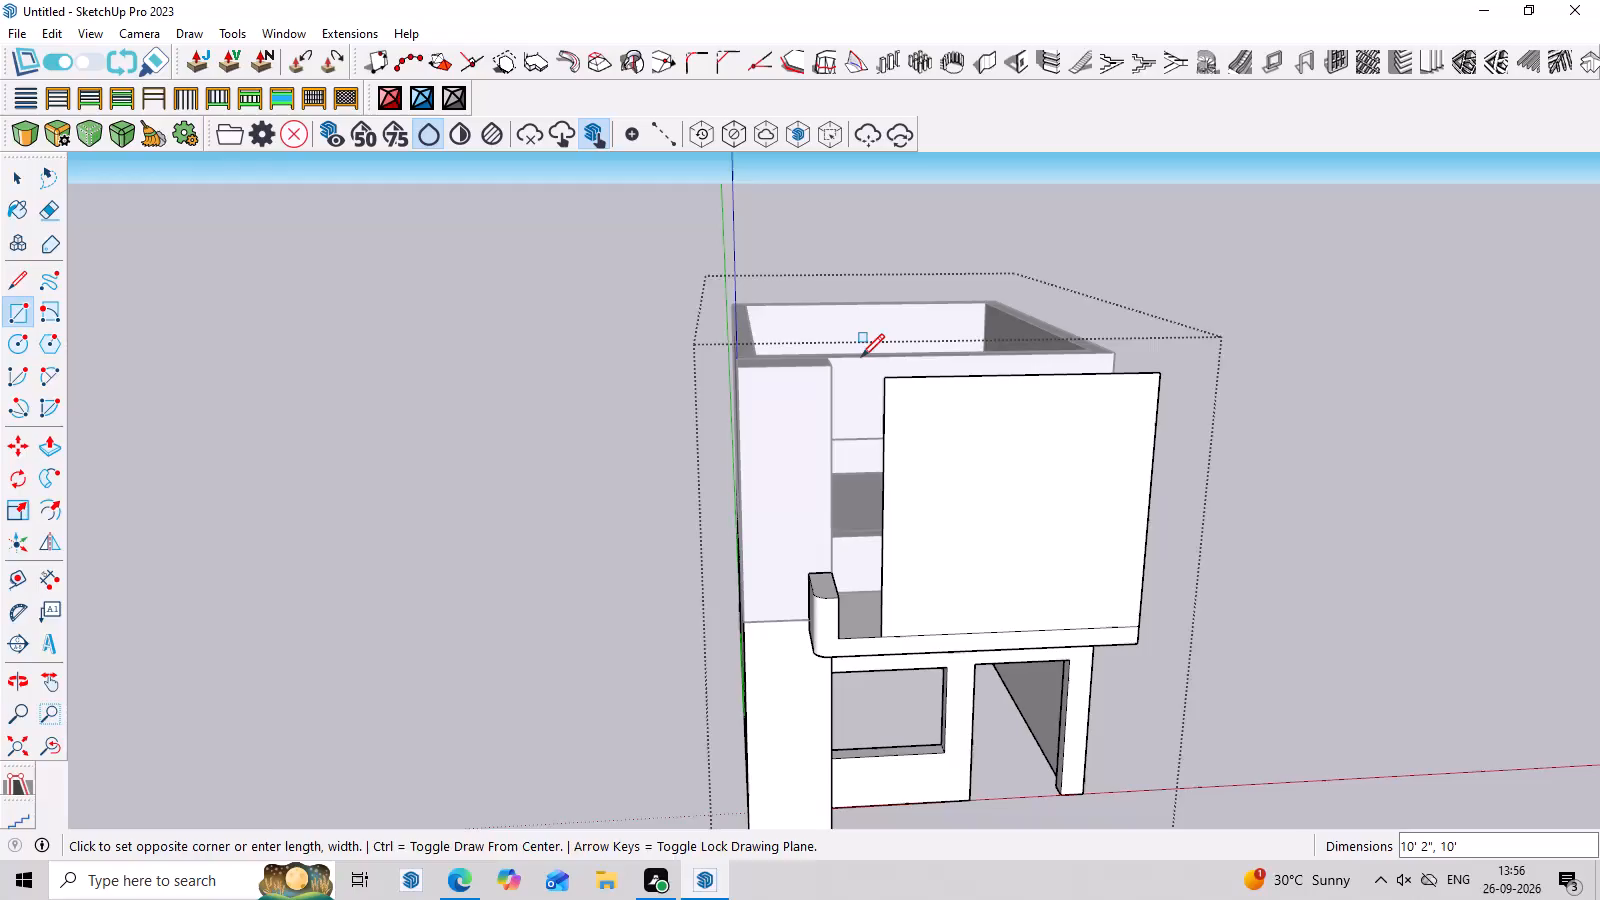
# Offset the upright rectangle's outline inward by about 1' 3".
pyautogui.moveTo(1232, 461); pyautogui.dragTo(1119, 450, button='middle')
pyautogui.press('space')
pyautogui.click(985, 489)
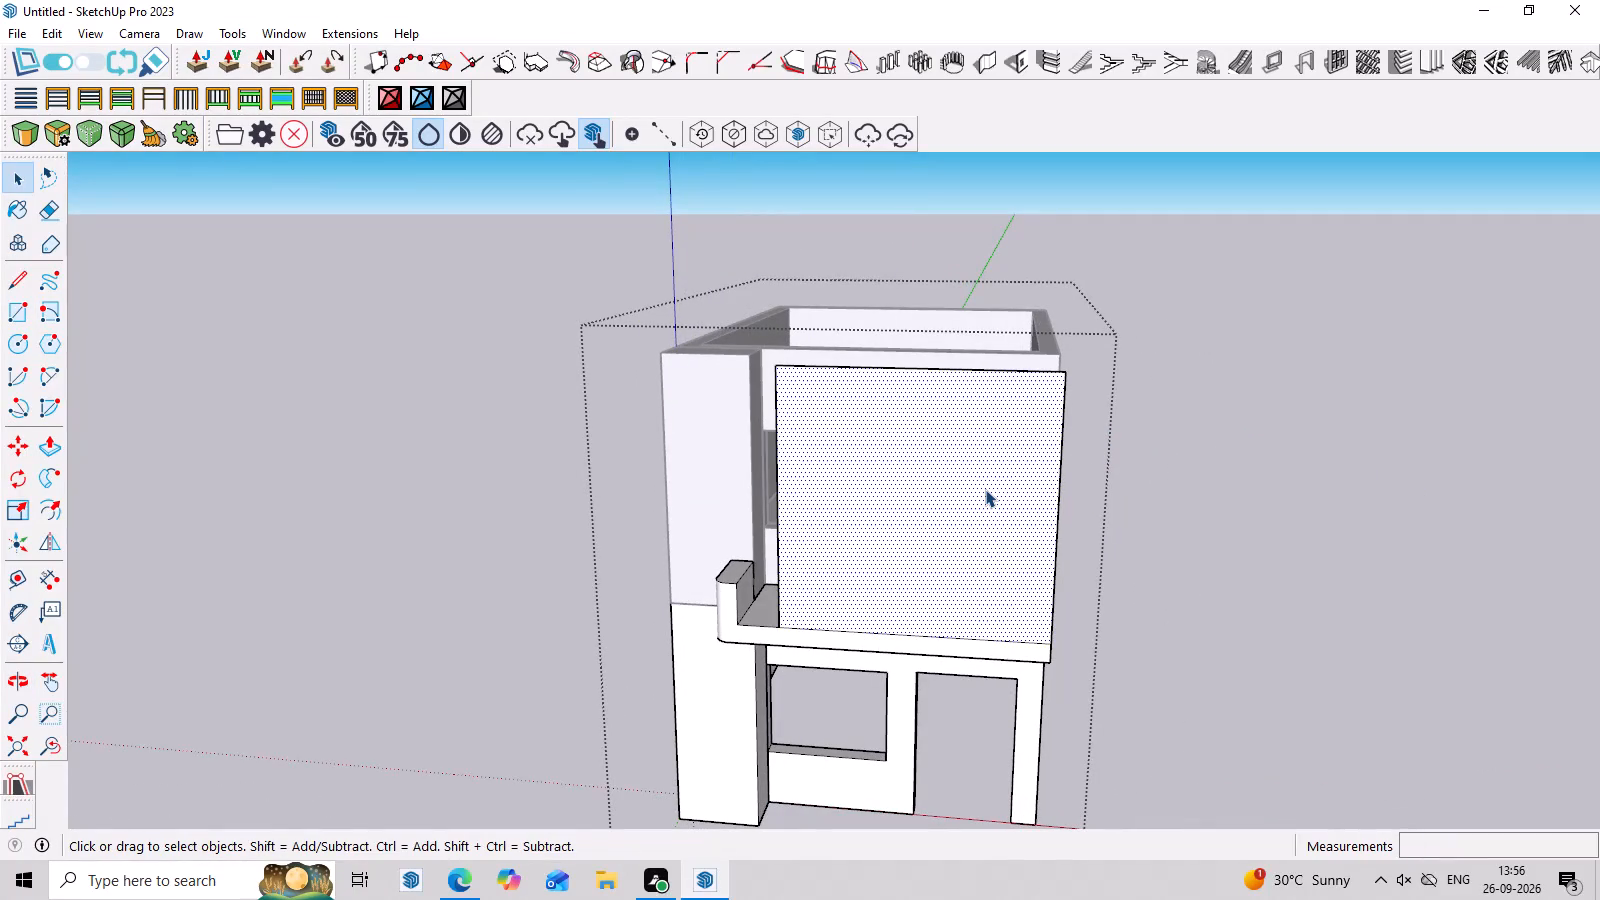
pyautogui.press('f')
pyautogui.click(789, 449)
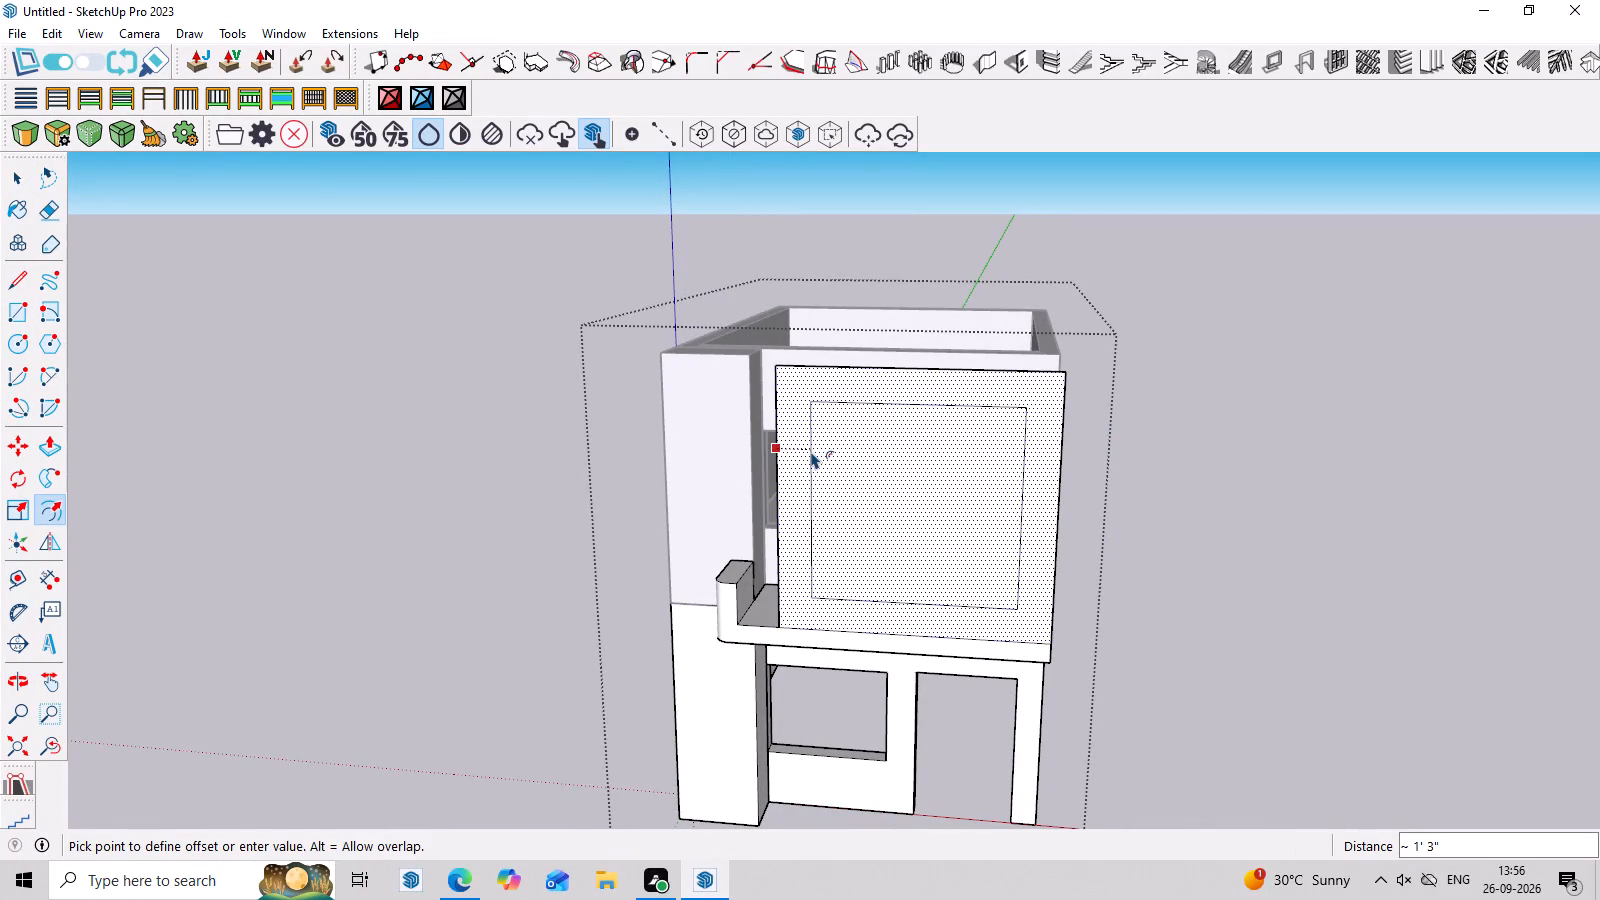
pyautogui.click(811, 451)
pyautogui.press('space')
pyautogui.click(896, 458)
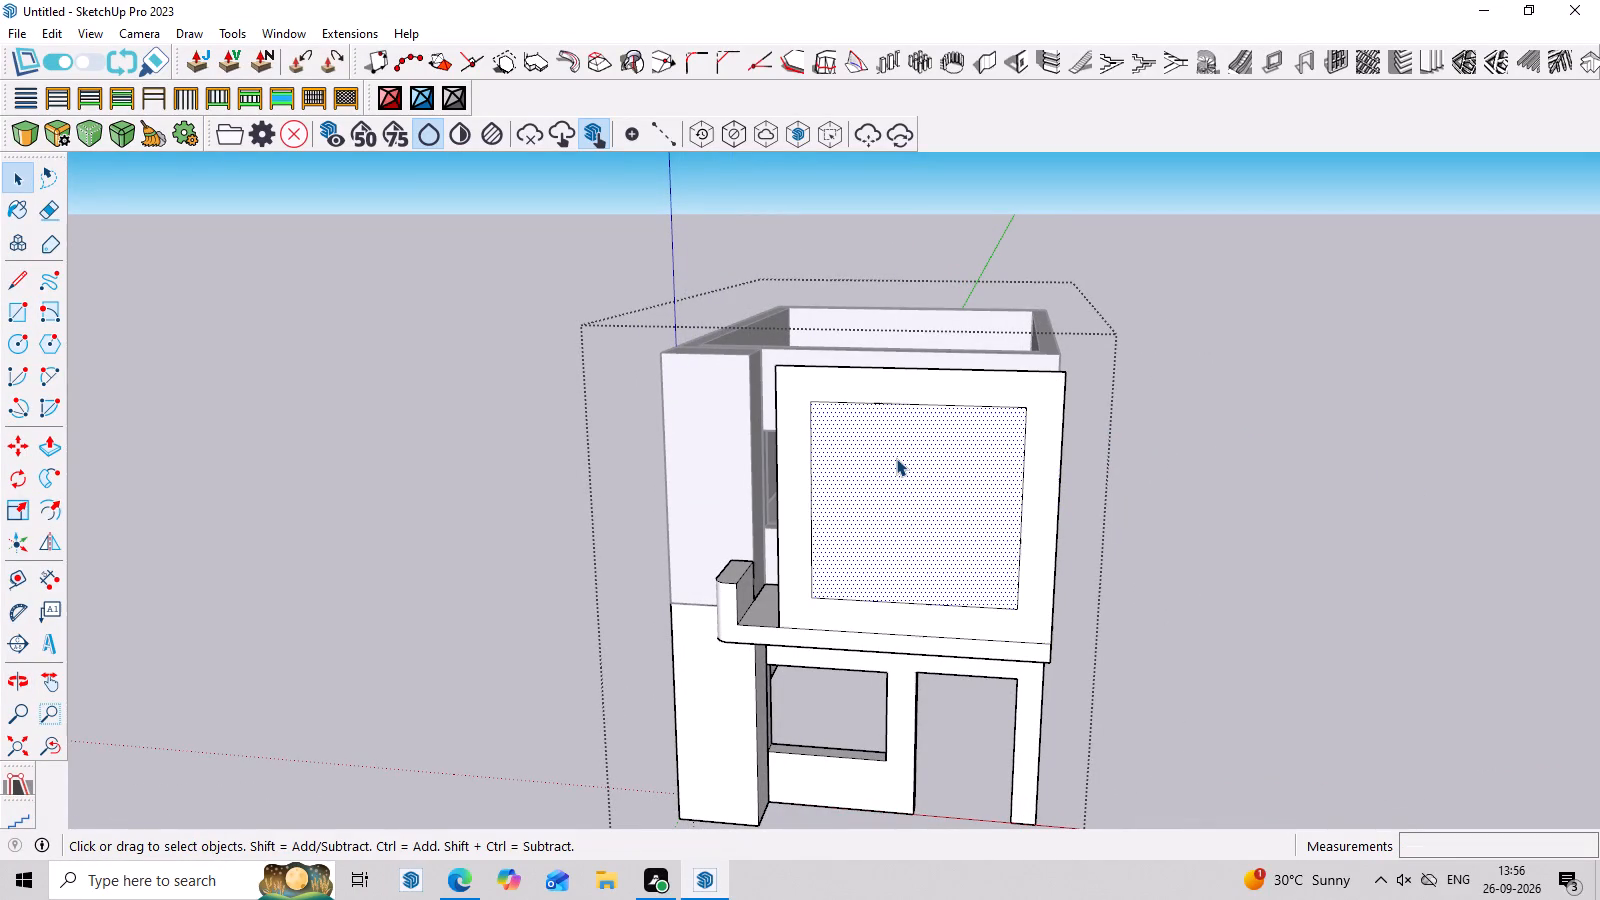
pyautogui.moveTo(896, 465); pyautogui.dragTo(925, 425, button='middle')
pyautogui.press('Escape')
# Move the inner outline's bottom edge down about 1' 3" onto the slab's top edge.
pyautogui.scroll(6, 839, 556)
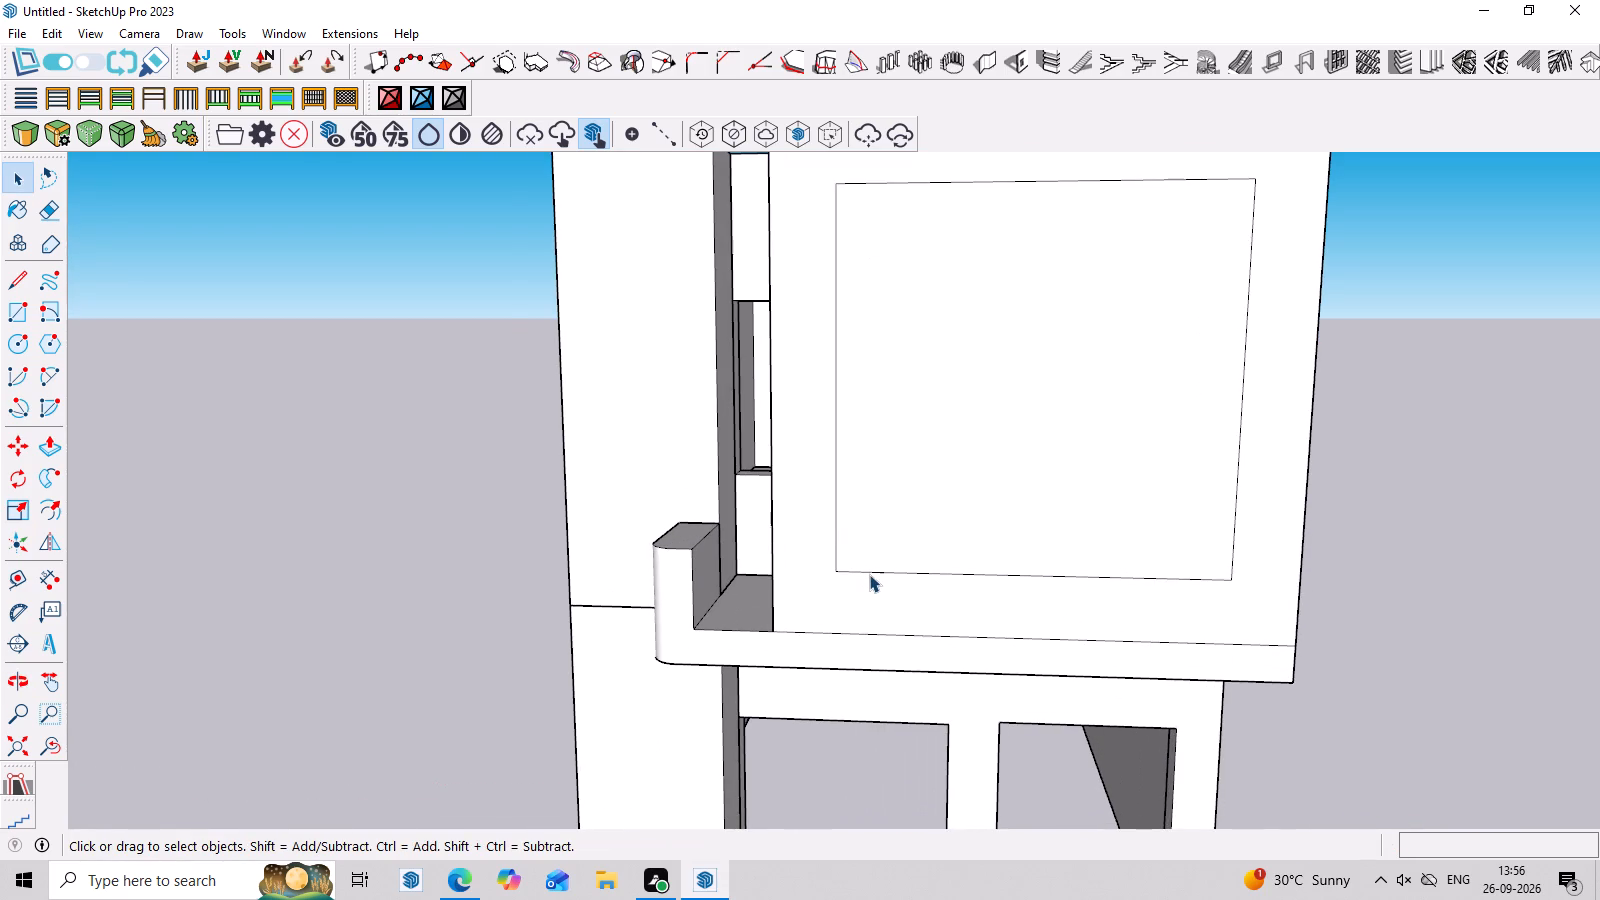
pyautogui.click(869, 574)
pyautogui.click(889, 568)
pyautogui.scroll(2, 903, 577)
pyautogui.doubleClick(922, 575)
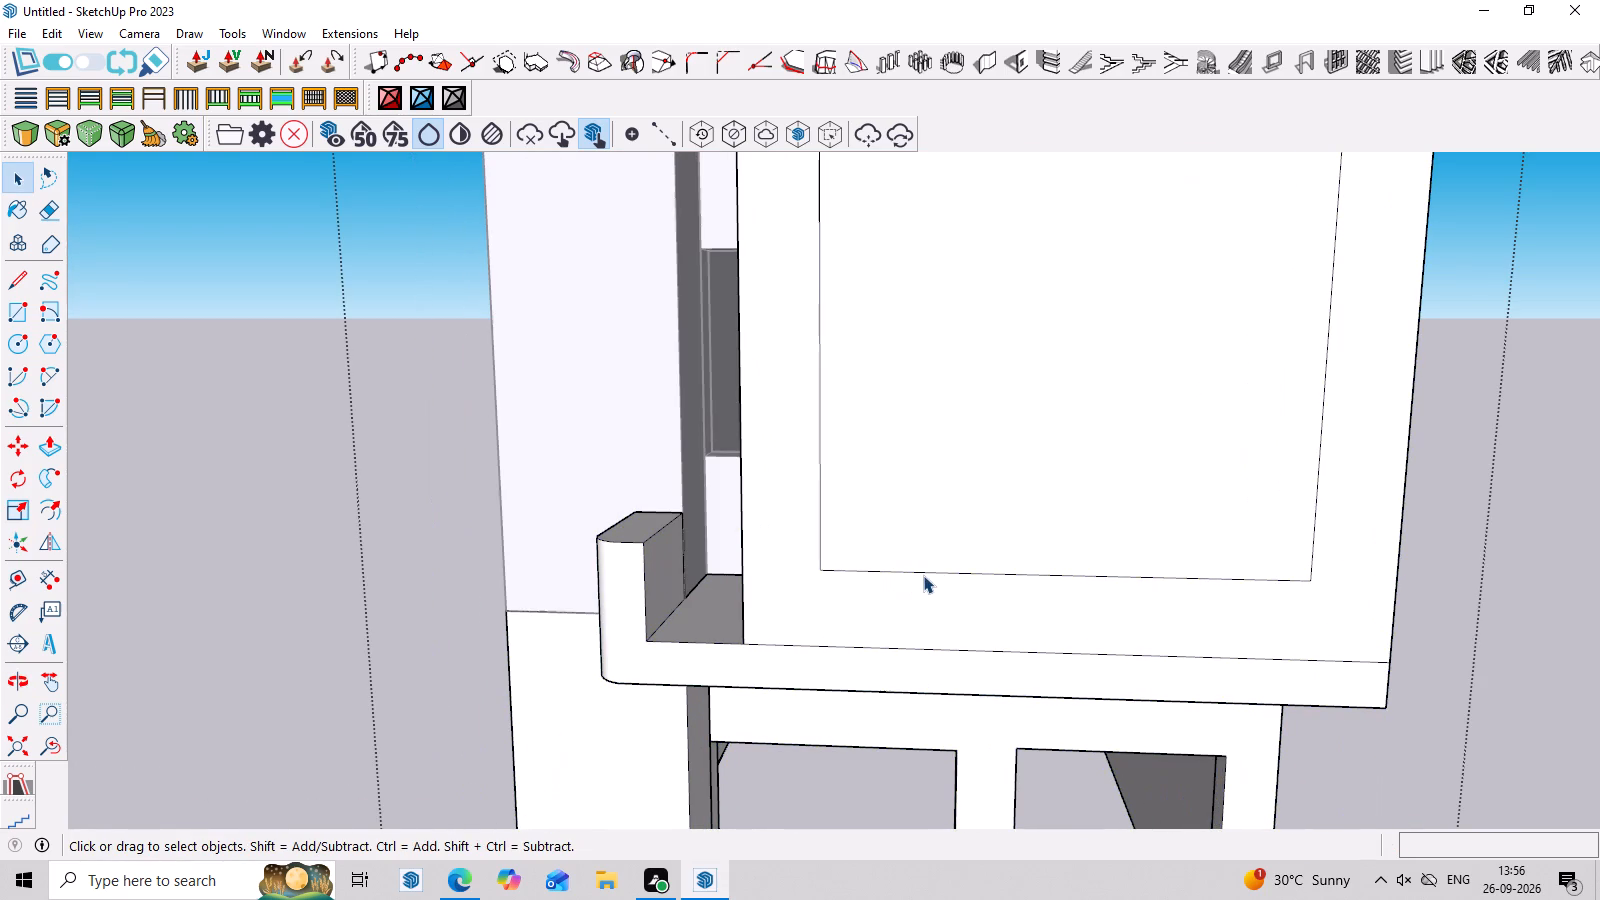
pyautogui.click(930, 571)
pyautogui.press('m')
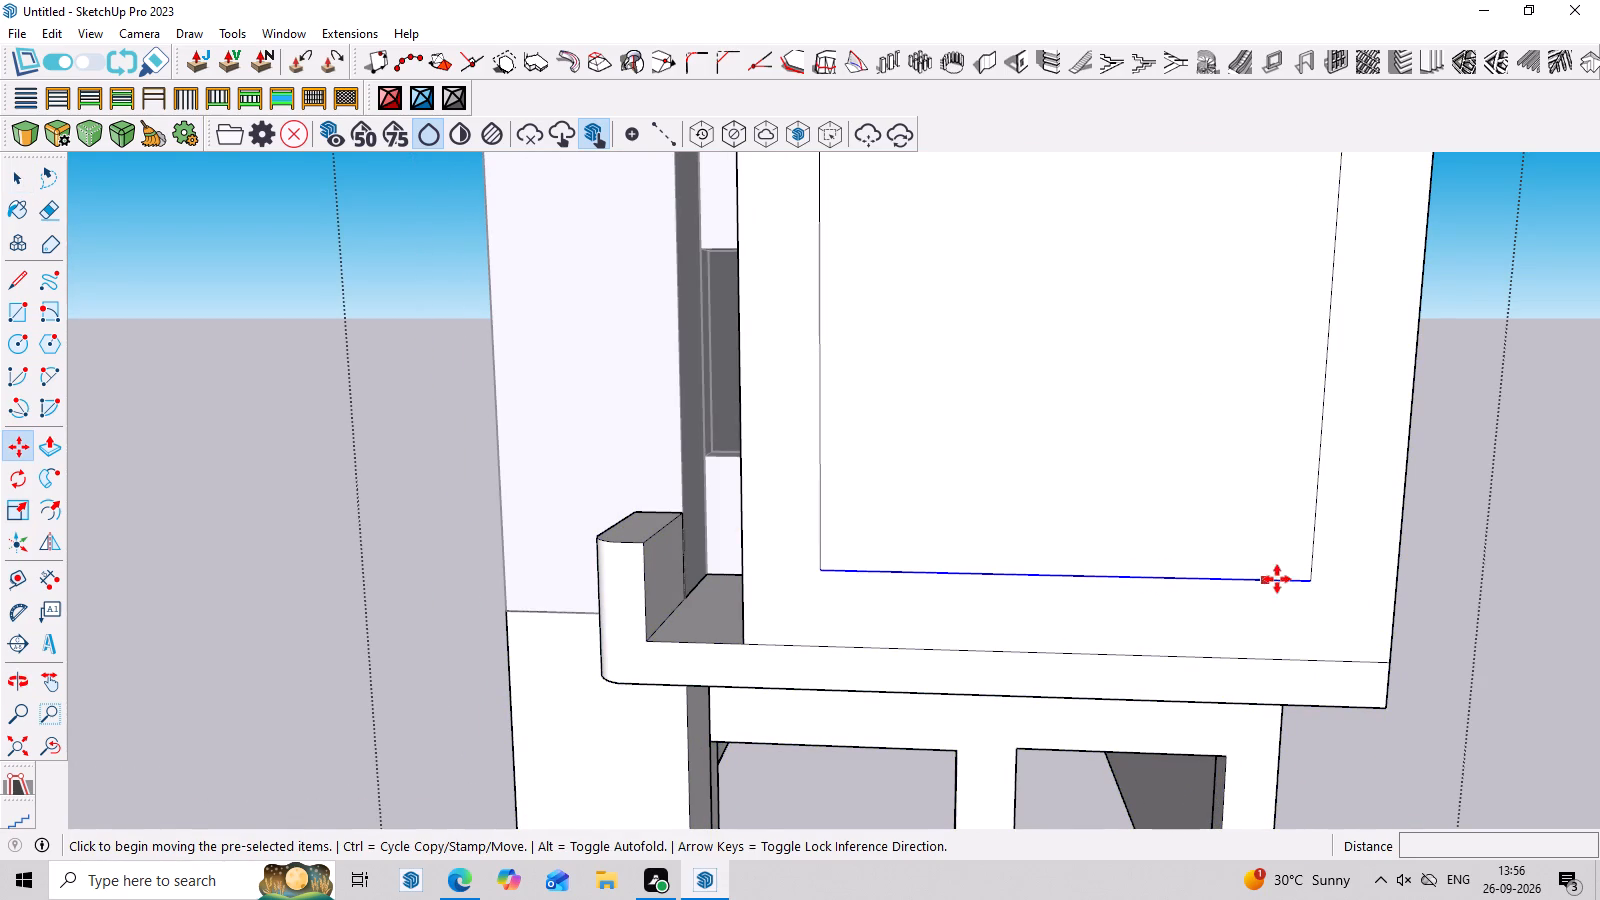
pyautogui.click(1307, 578)
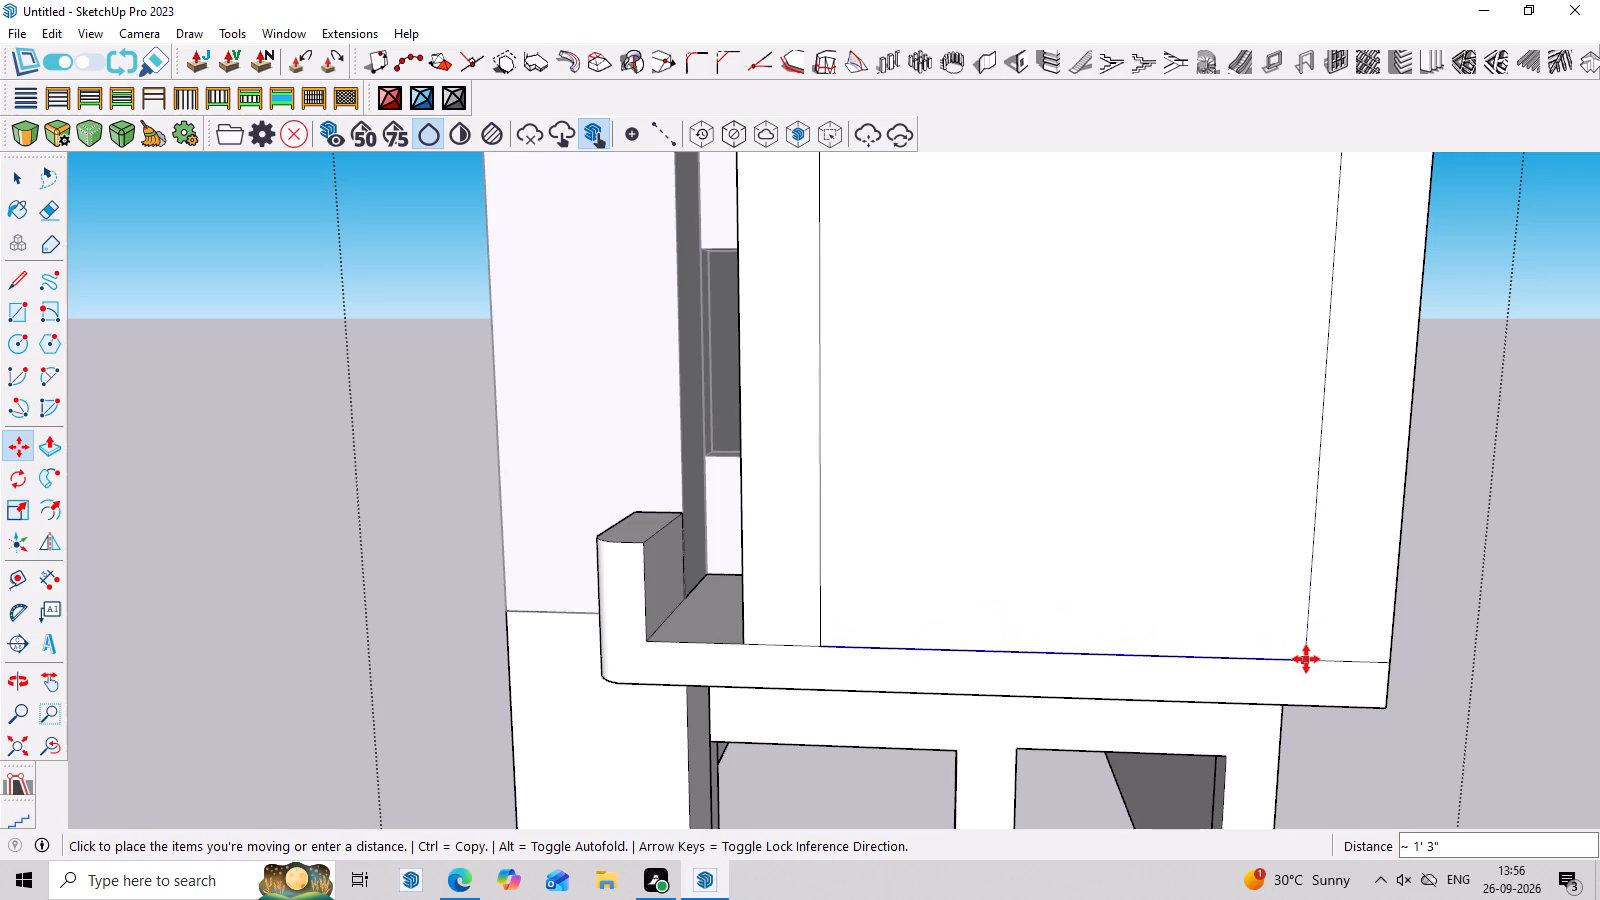
pyautogui.click(1306, 659)
pyautogui.scroll(-3, 1353, 643)
pyautogui.moveTo(1402, 651); pyautogui.dragTo(1302, 641, button='middle')
pyautogui.press('space')
# Round the inner outline's upper corner farthest from the column with an arc of about 10" radius and erase the leftover corner edges.
pyautogui.scroll(-3, 1329, 604)
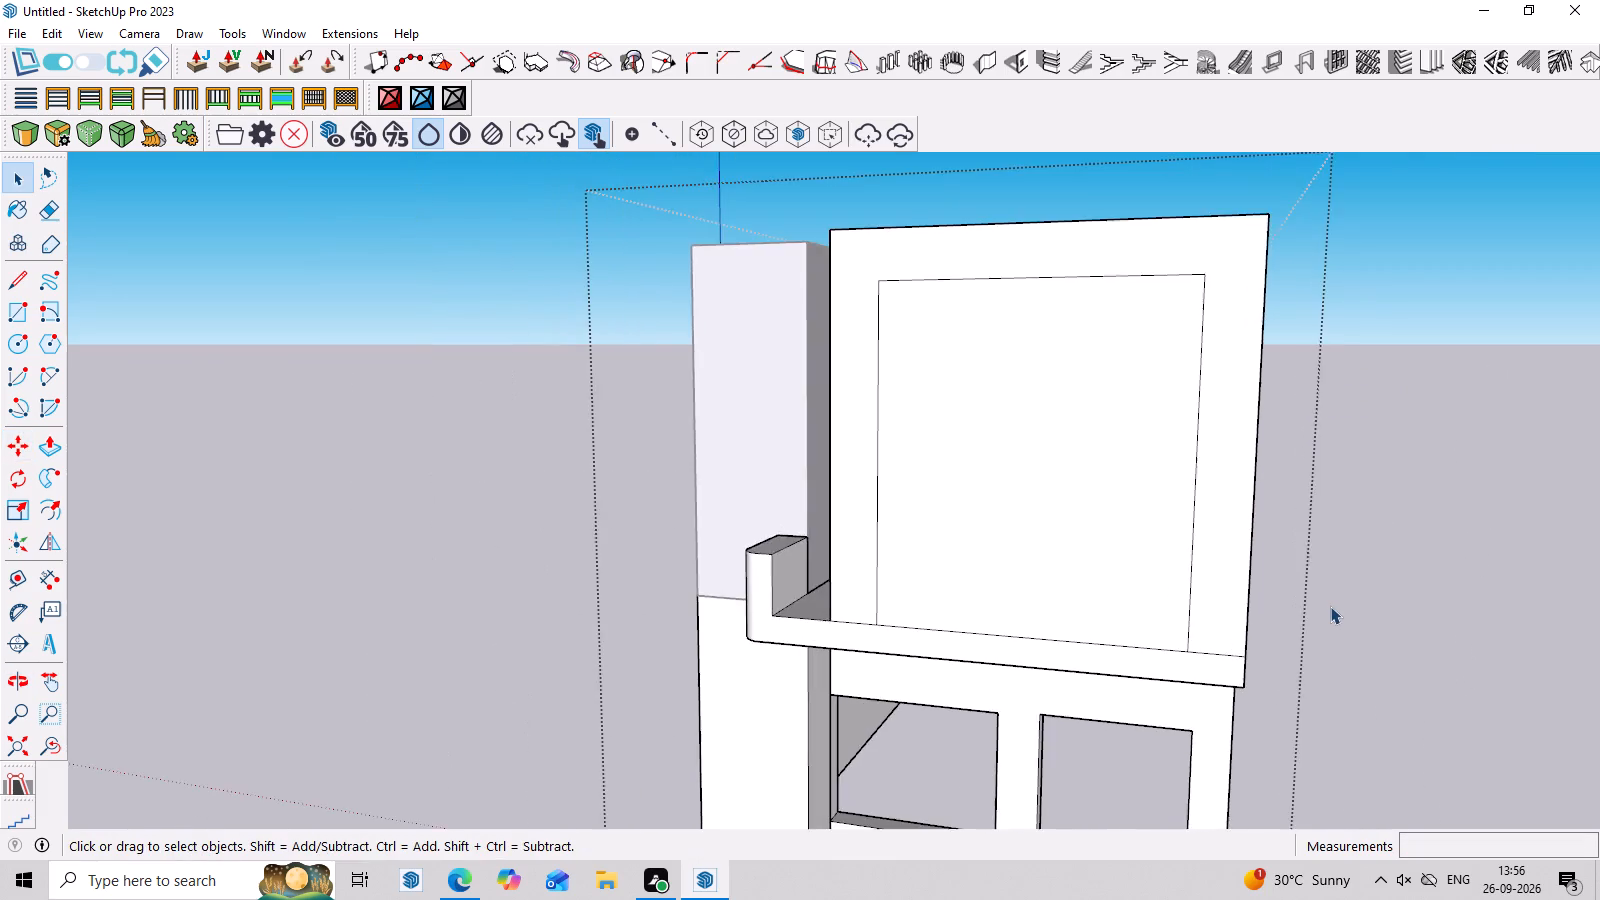
pyautogui.scroll(-2, 1330, 606)
pyautogui.moveTo(1362, 617); pyautogui.dragTo(1412, 686, button='middle')
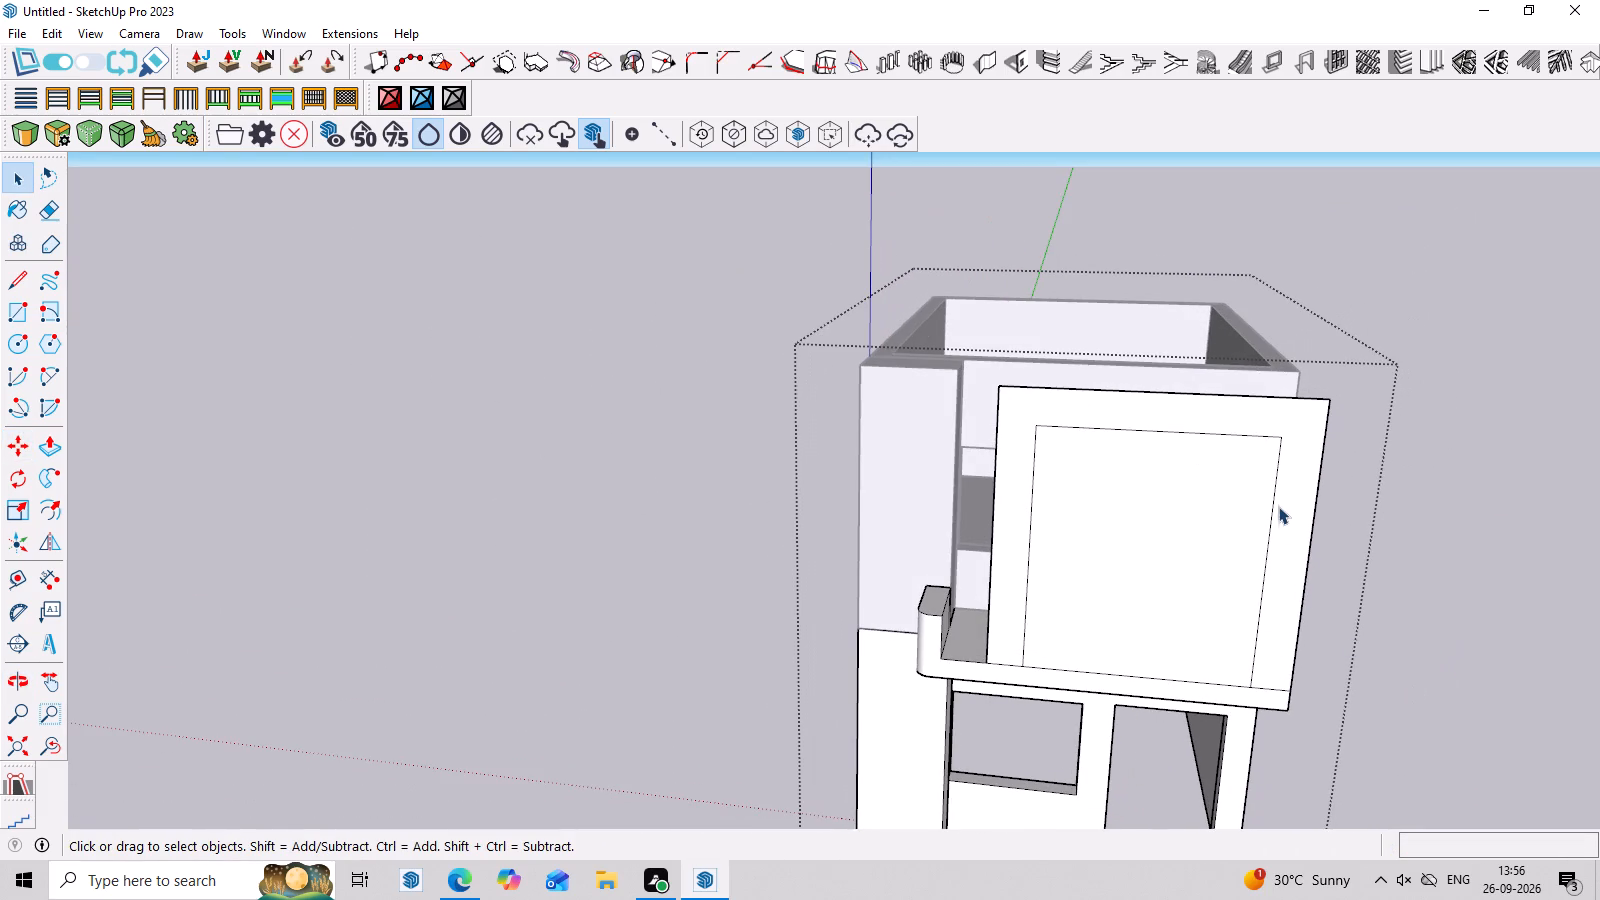
pyautogui.scroll(9, 1278, 457)
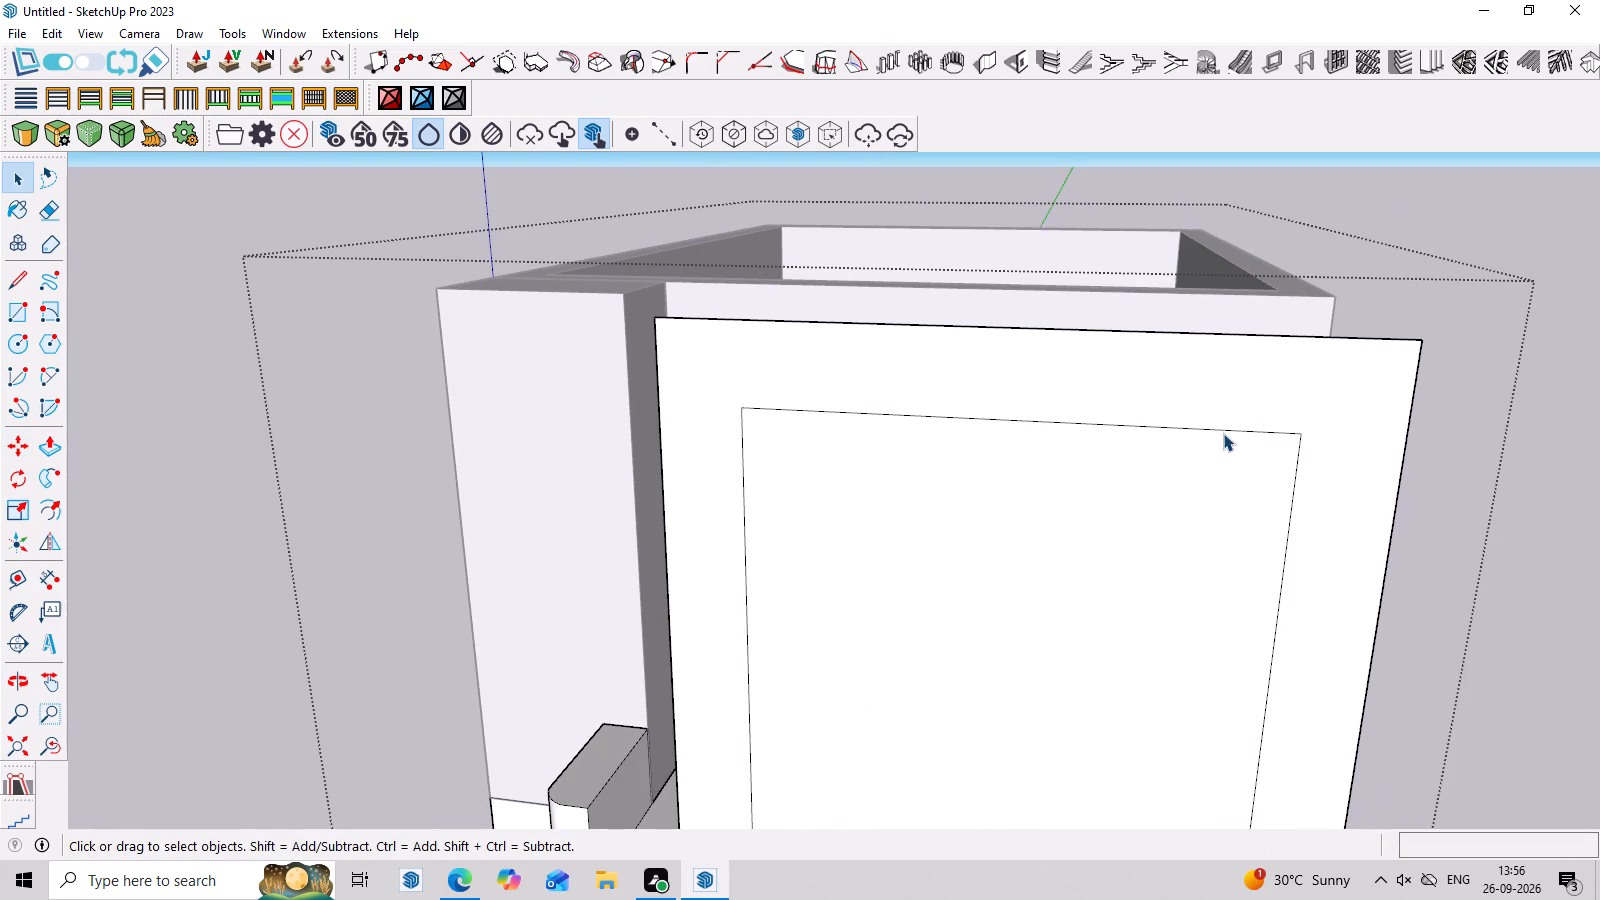
pyautogui.click(37, 375)
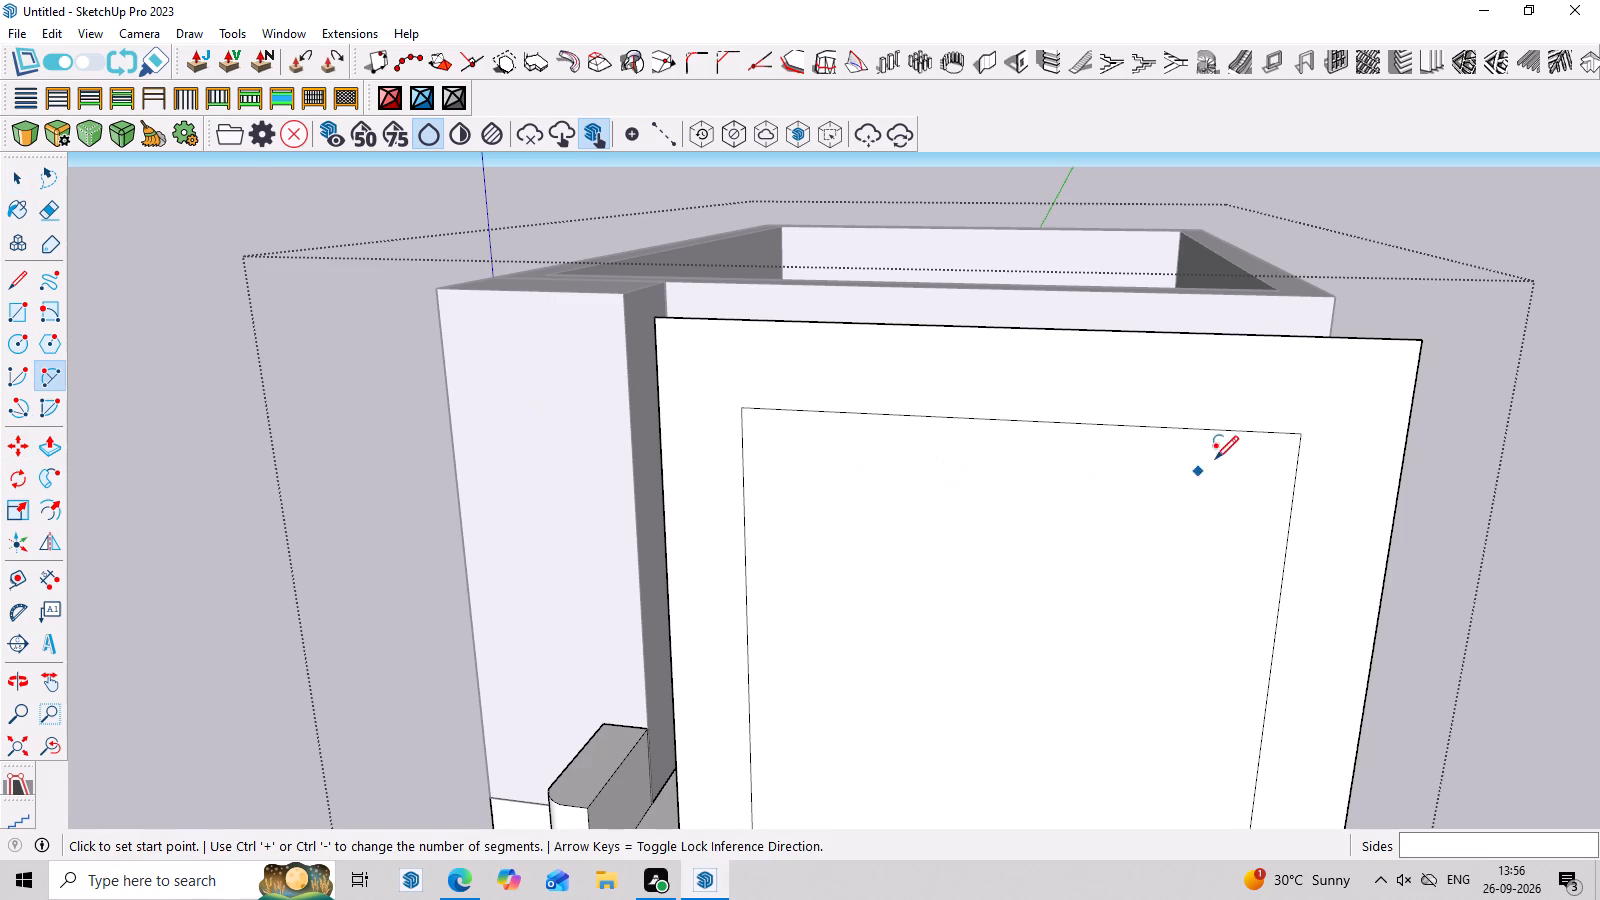
pyautogui.click(1236, 432)
pyautogui.click(1293, 498)
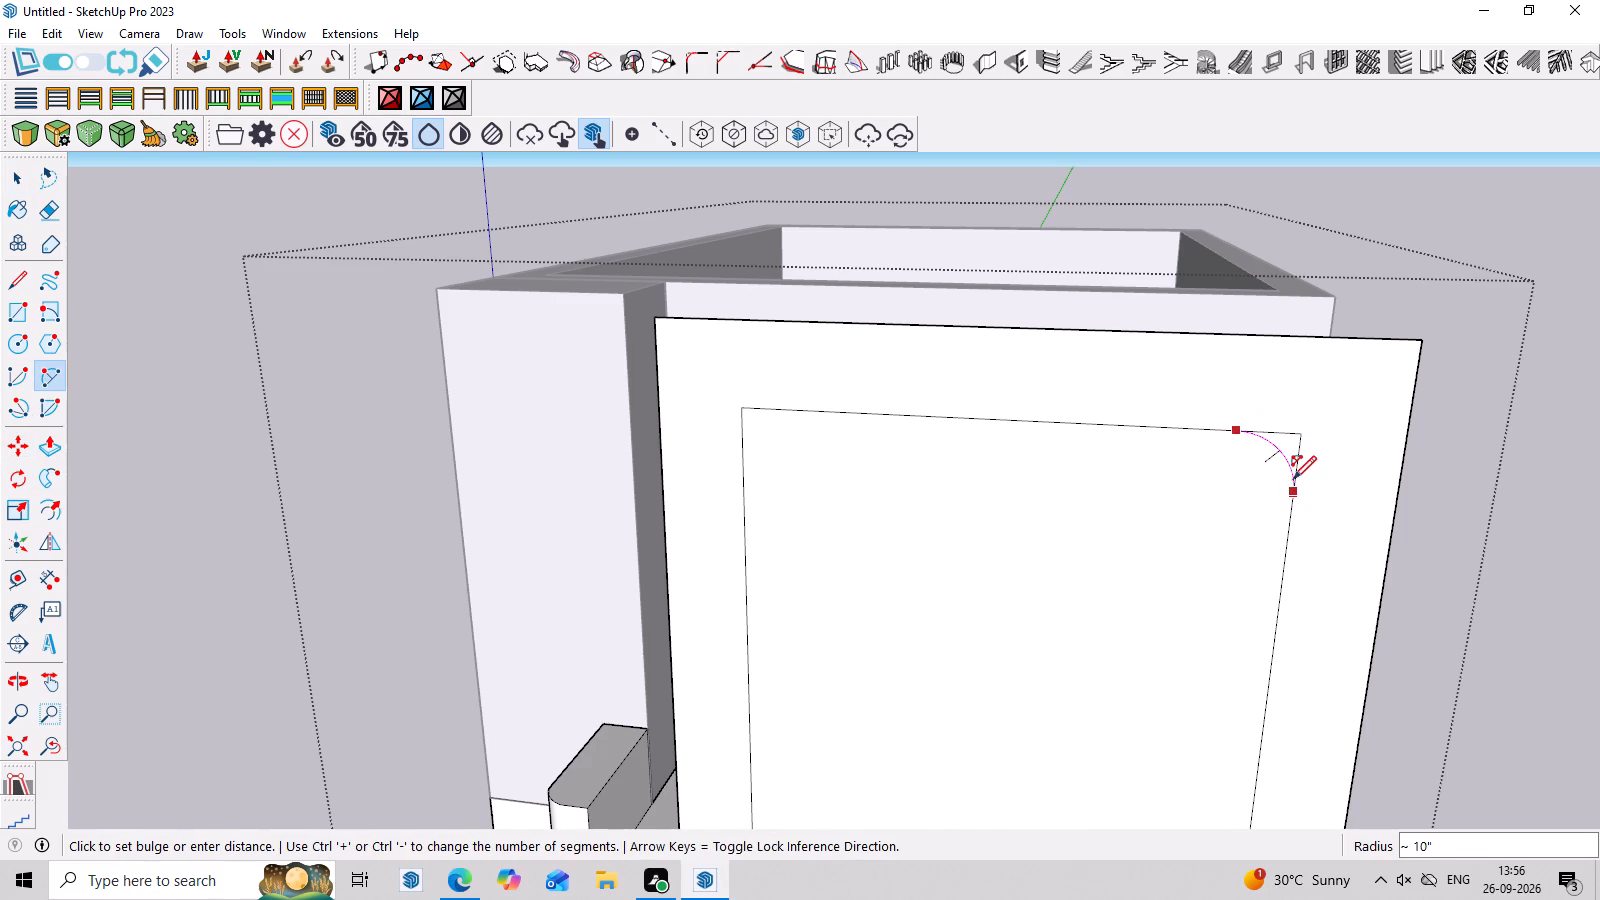
pyautogui.click(1293, 464)
pyautogui.press('space')
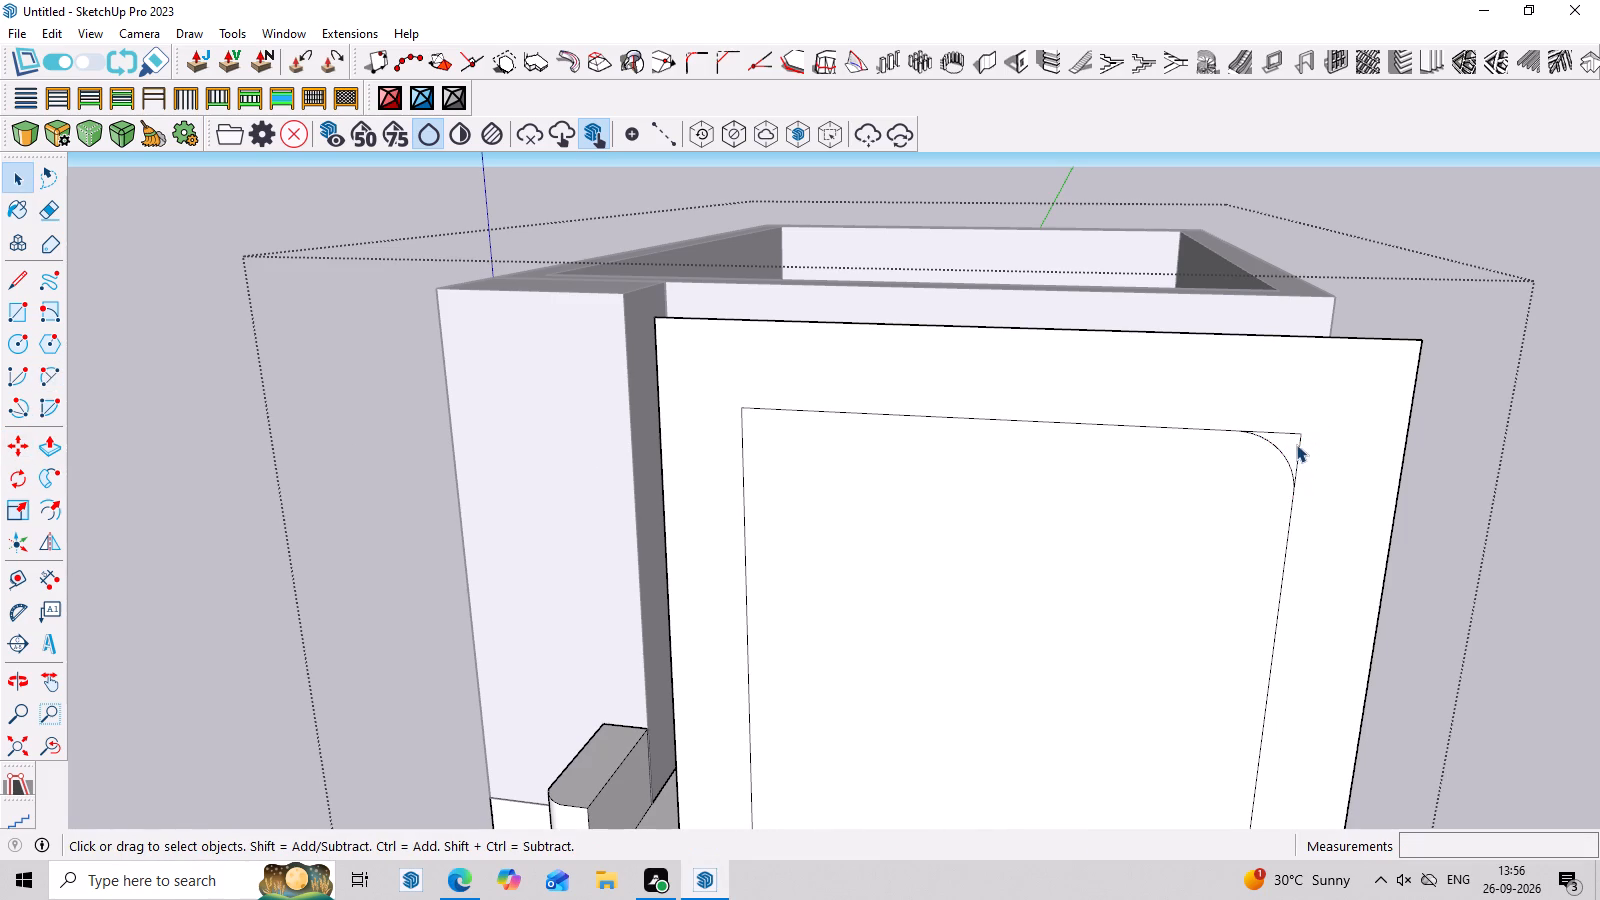
pyautogui.click(1298, 439)
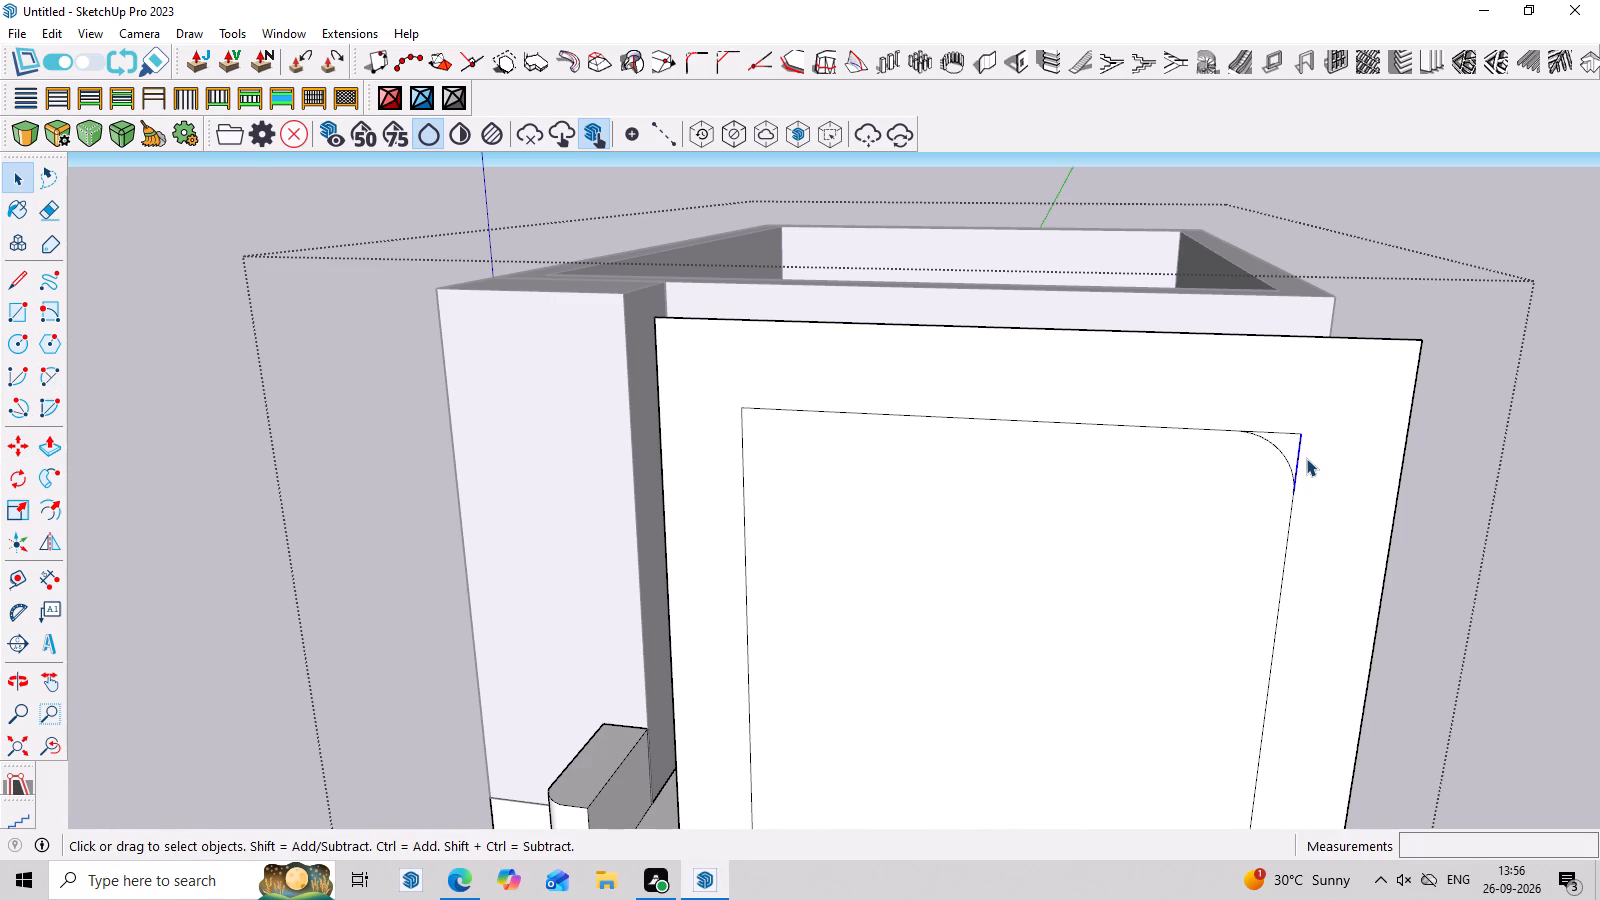
pyautogui.press('e')
pyautogui.click(1296, 458)
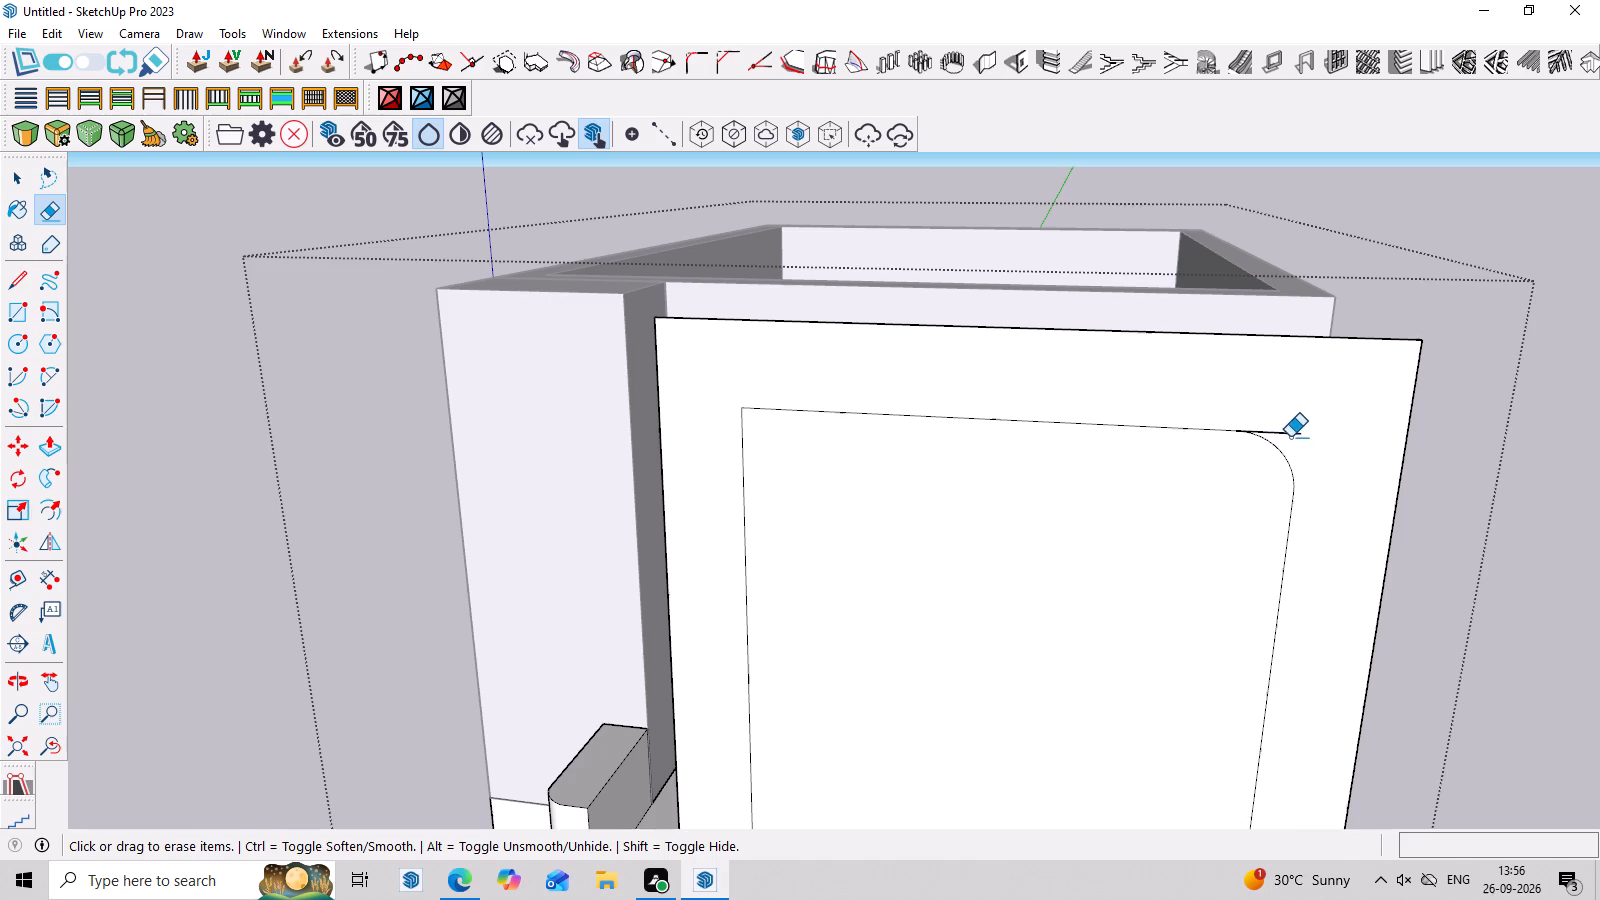
pyautogui.click(1290, 437)
# Draw a line about 1' 3" long from the inner outline's upper column-side corner to the rectangle's outer vertical edge.
pyautogui.scroll(-3, 1329, 546)
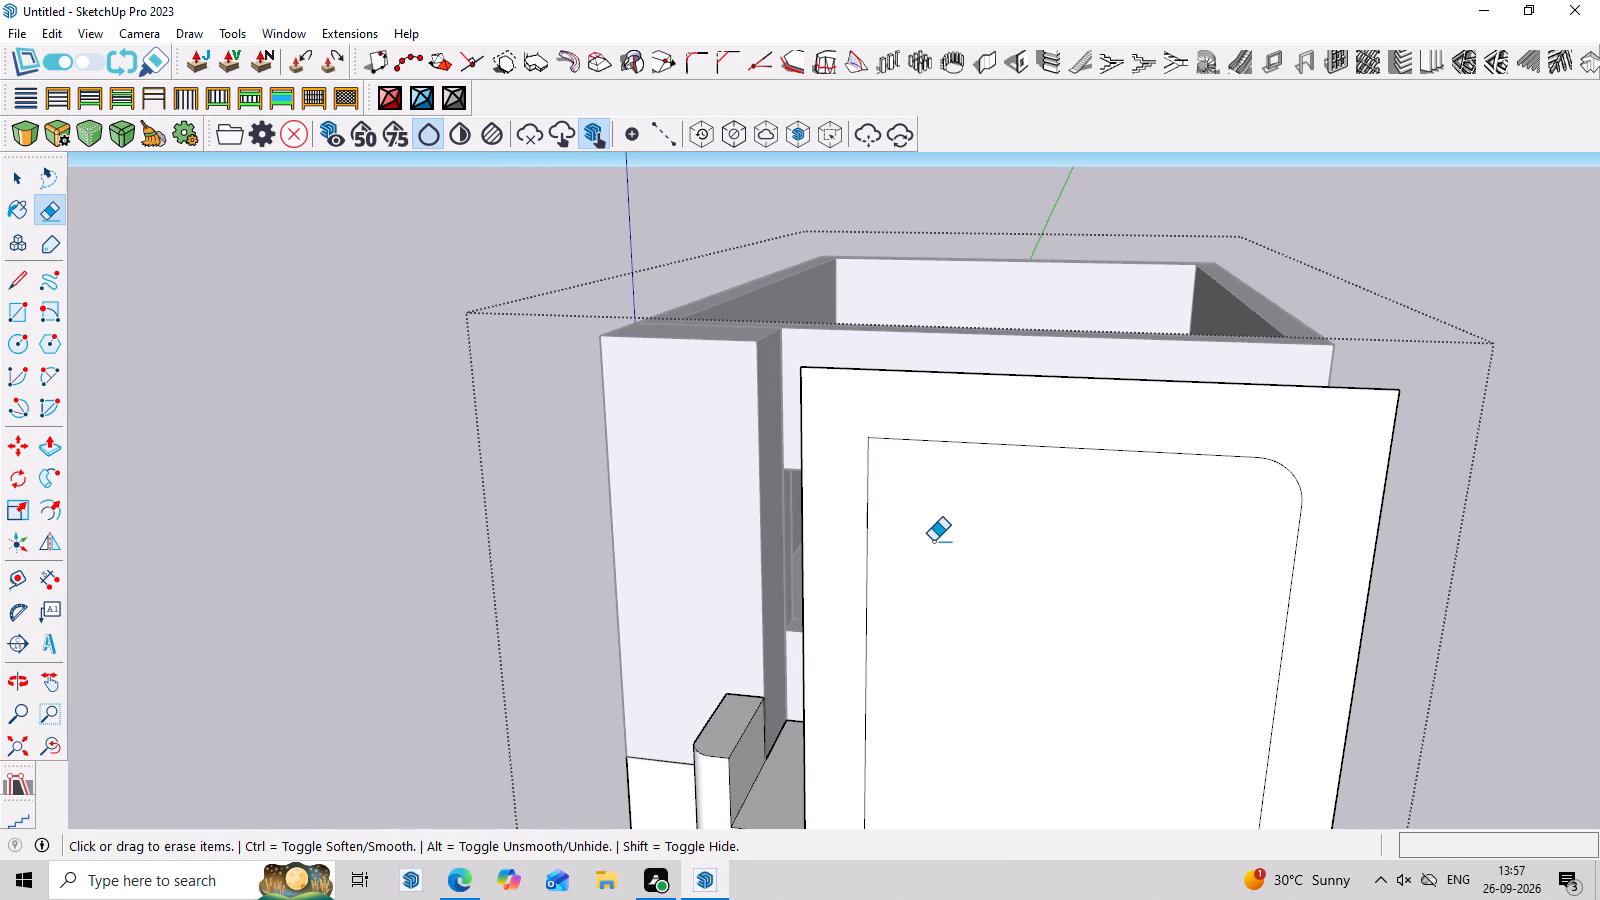
pyautogui.click(52, 377)
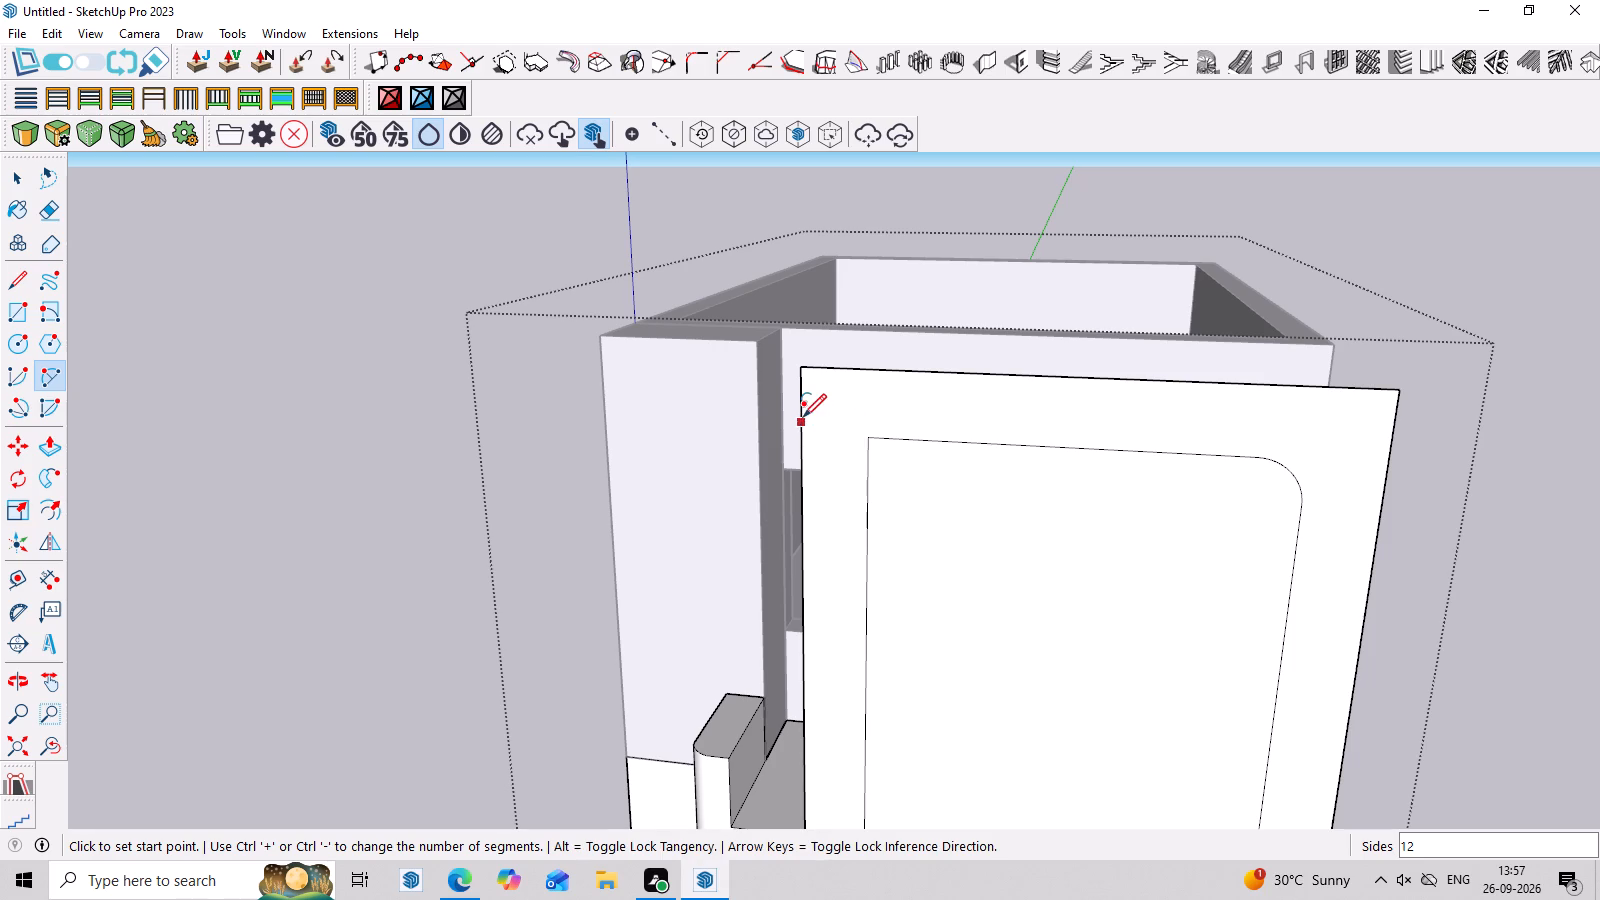
pyautogui.press('l')
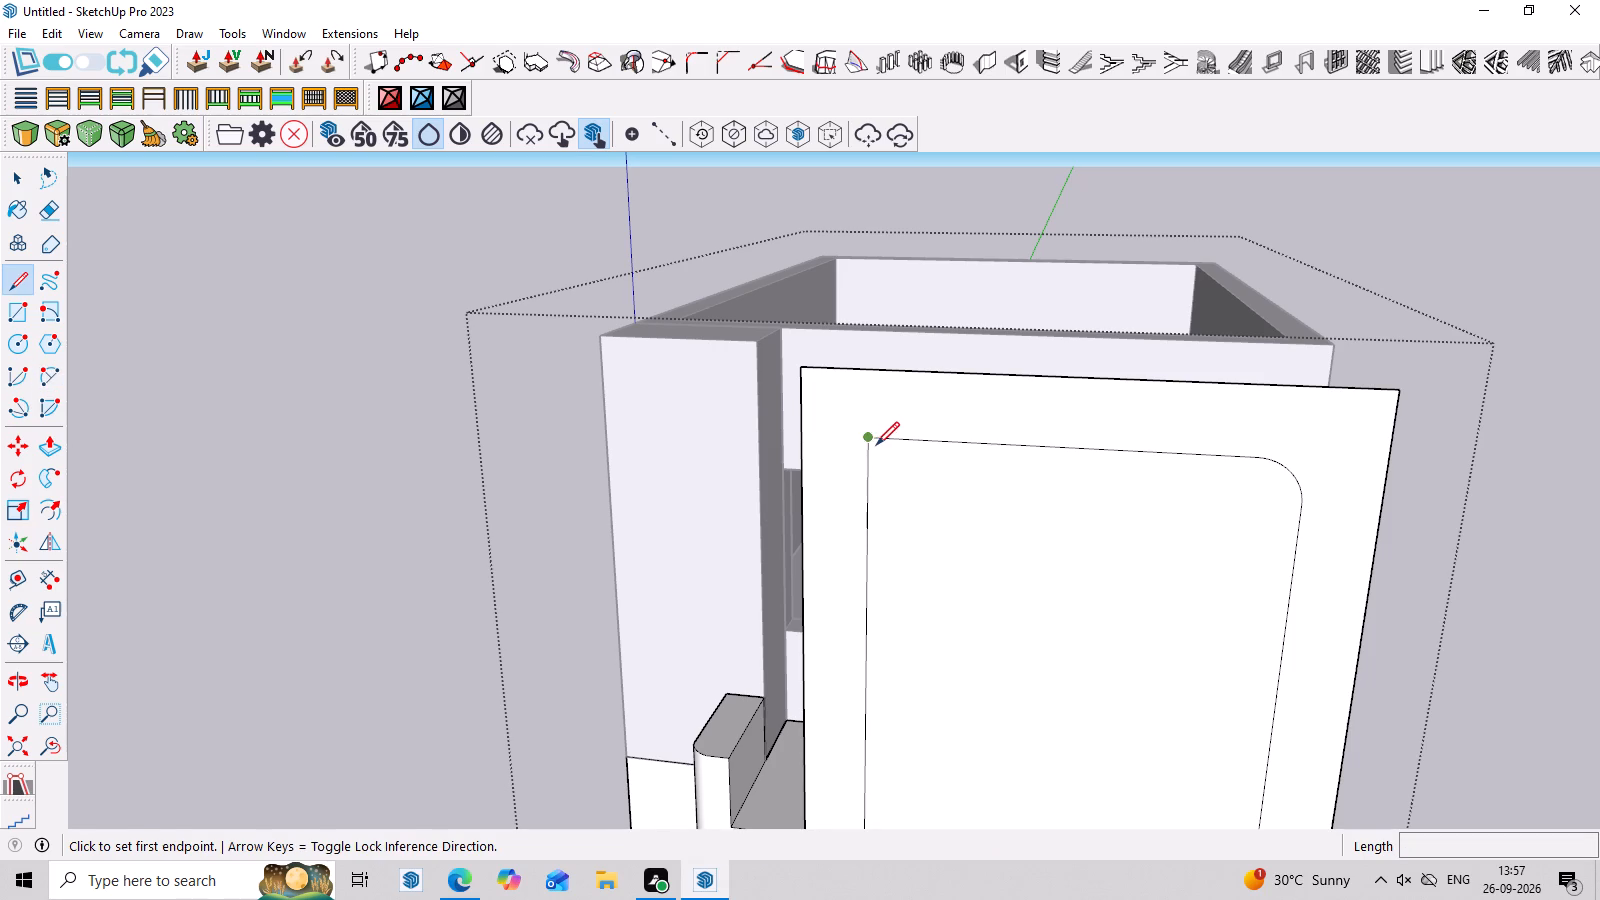
pyautogui.click(867, 436)
pyautogui.click(804, 431)
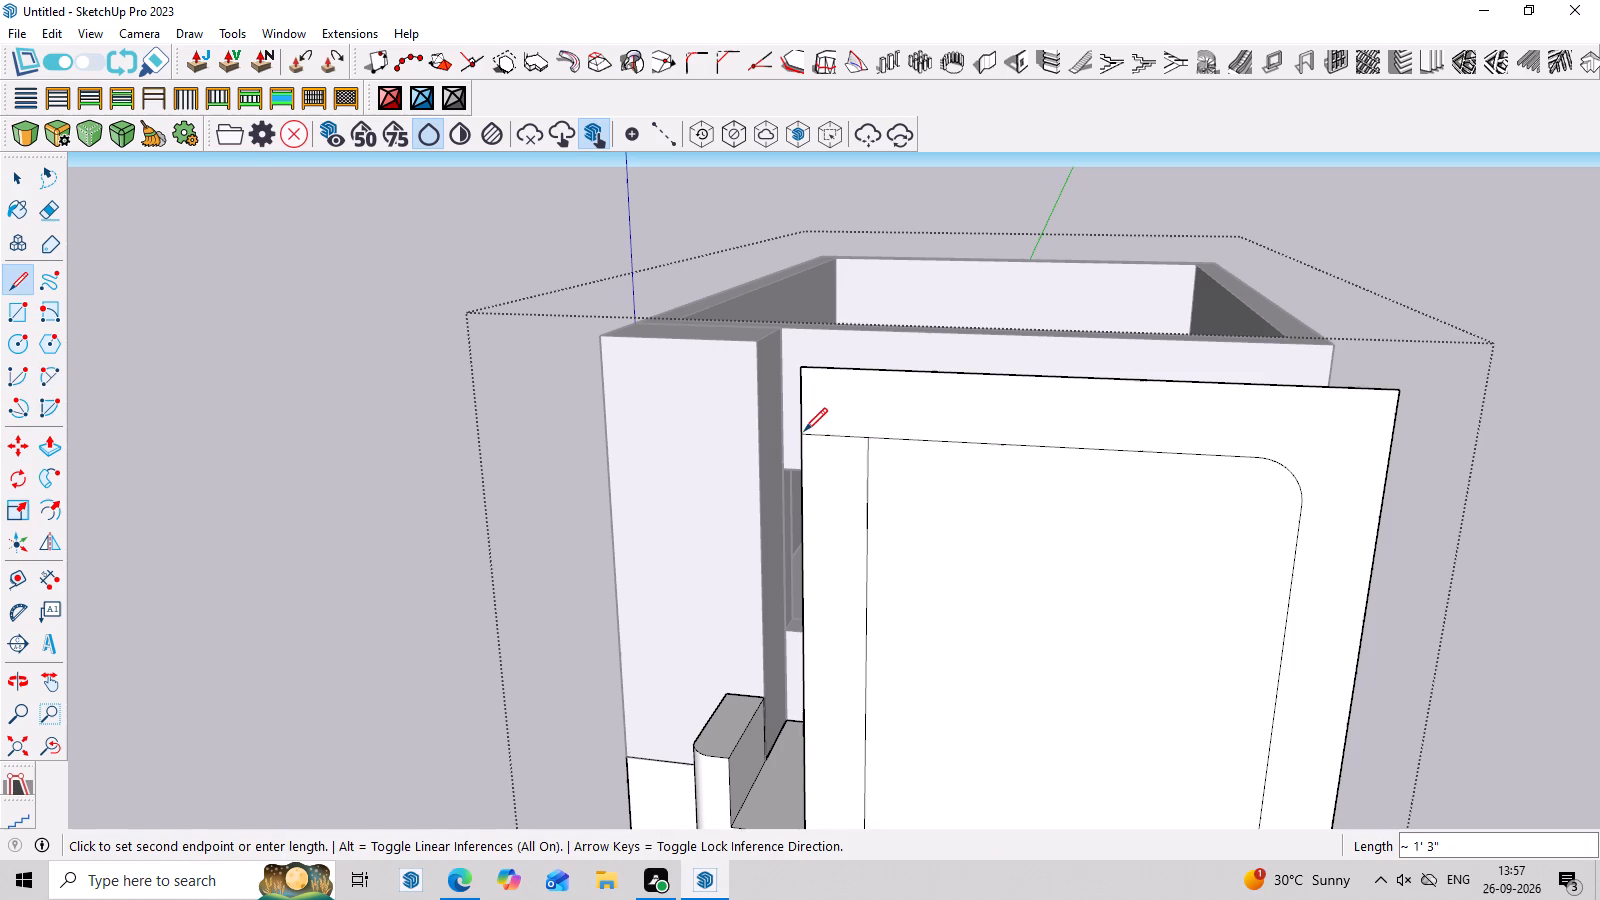
pyautogui.press('Escape')
pyautogui.press('space')
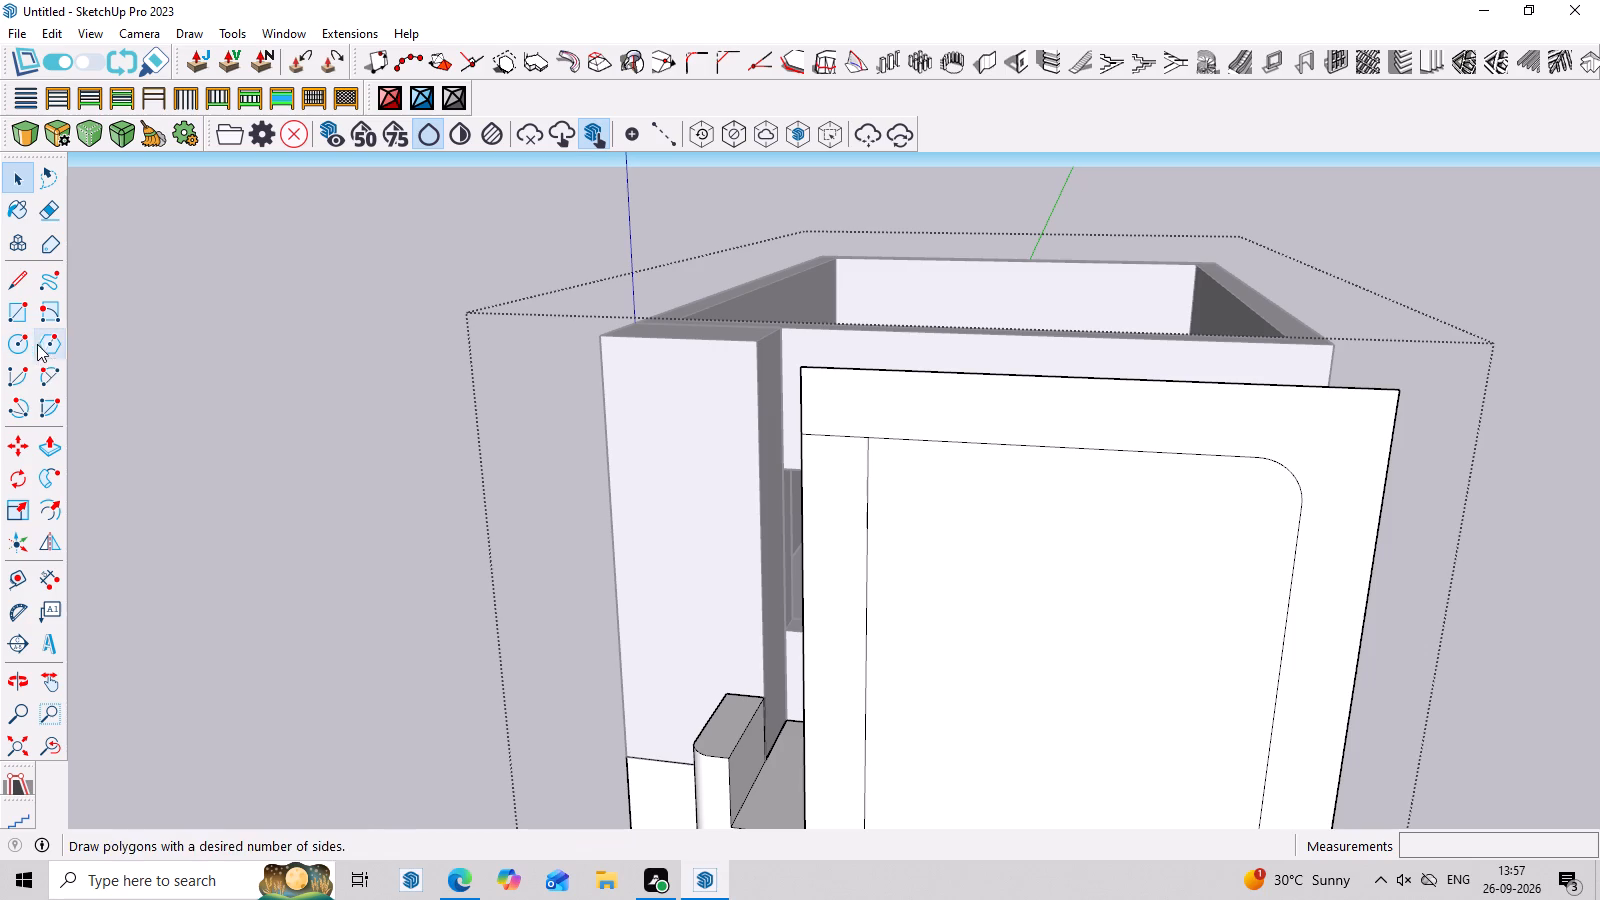
# Draw a rounding arc of about 6" radius between the rectangle's column-side edge and the new horizontal line.
pyautogui.click(52, 372)
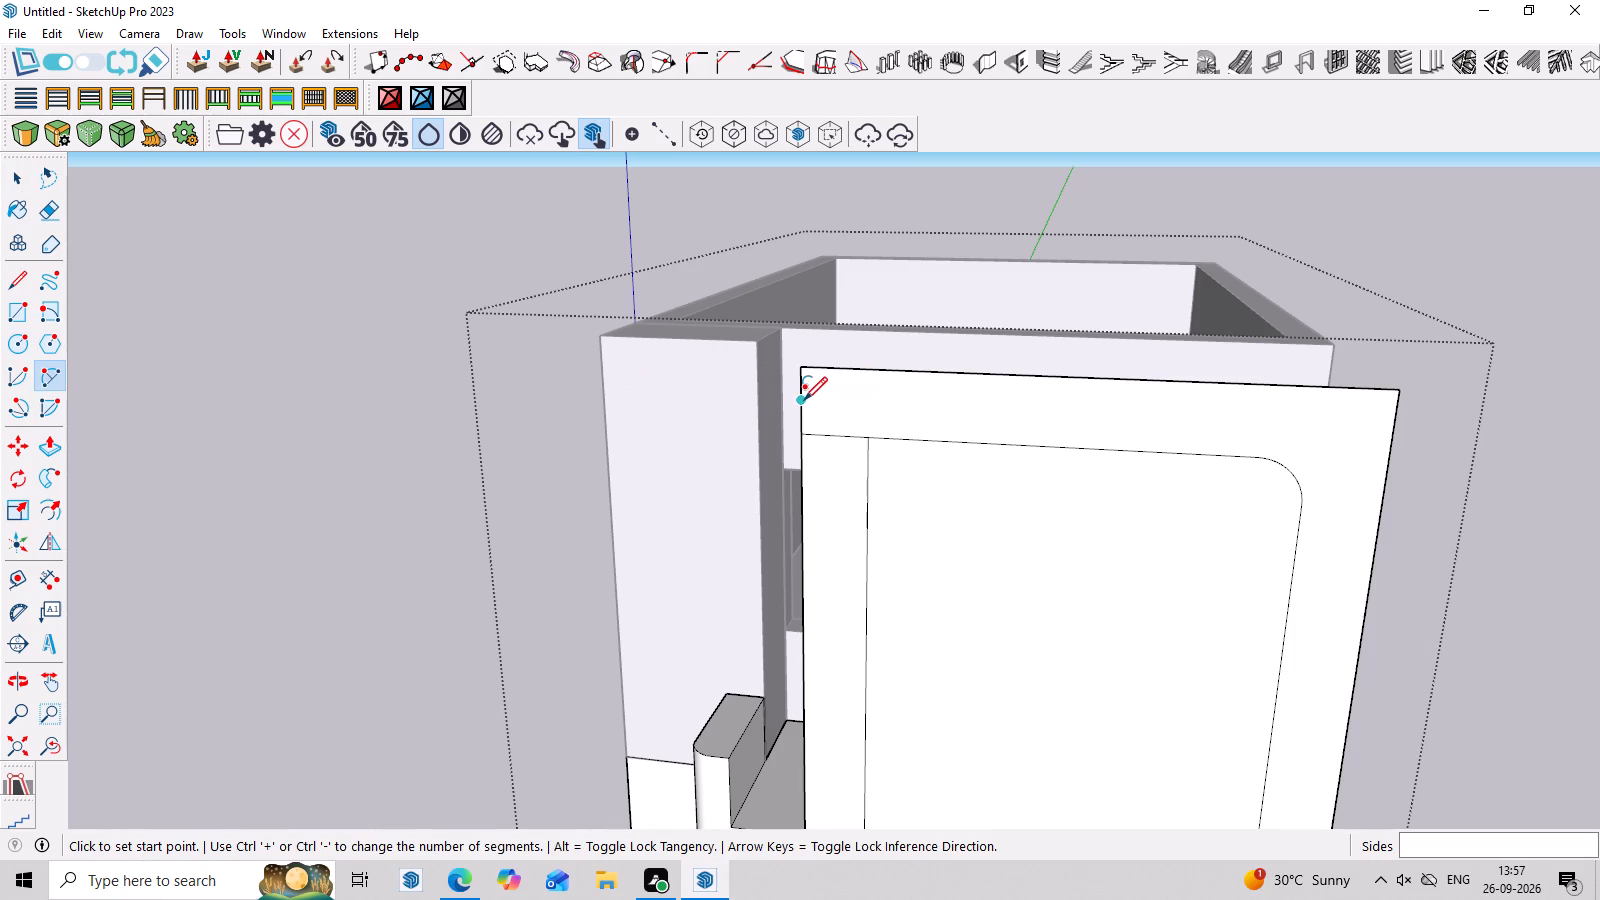
pyautogui.click(804, 394)
pyautogui.click(839, 435)
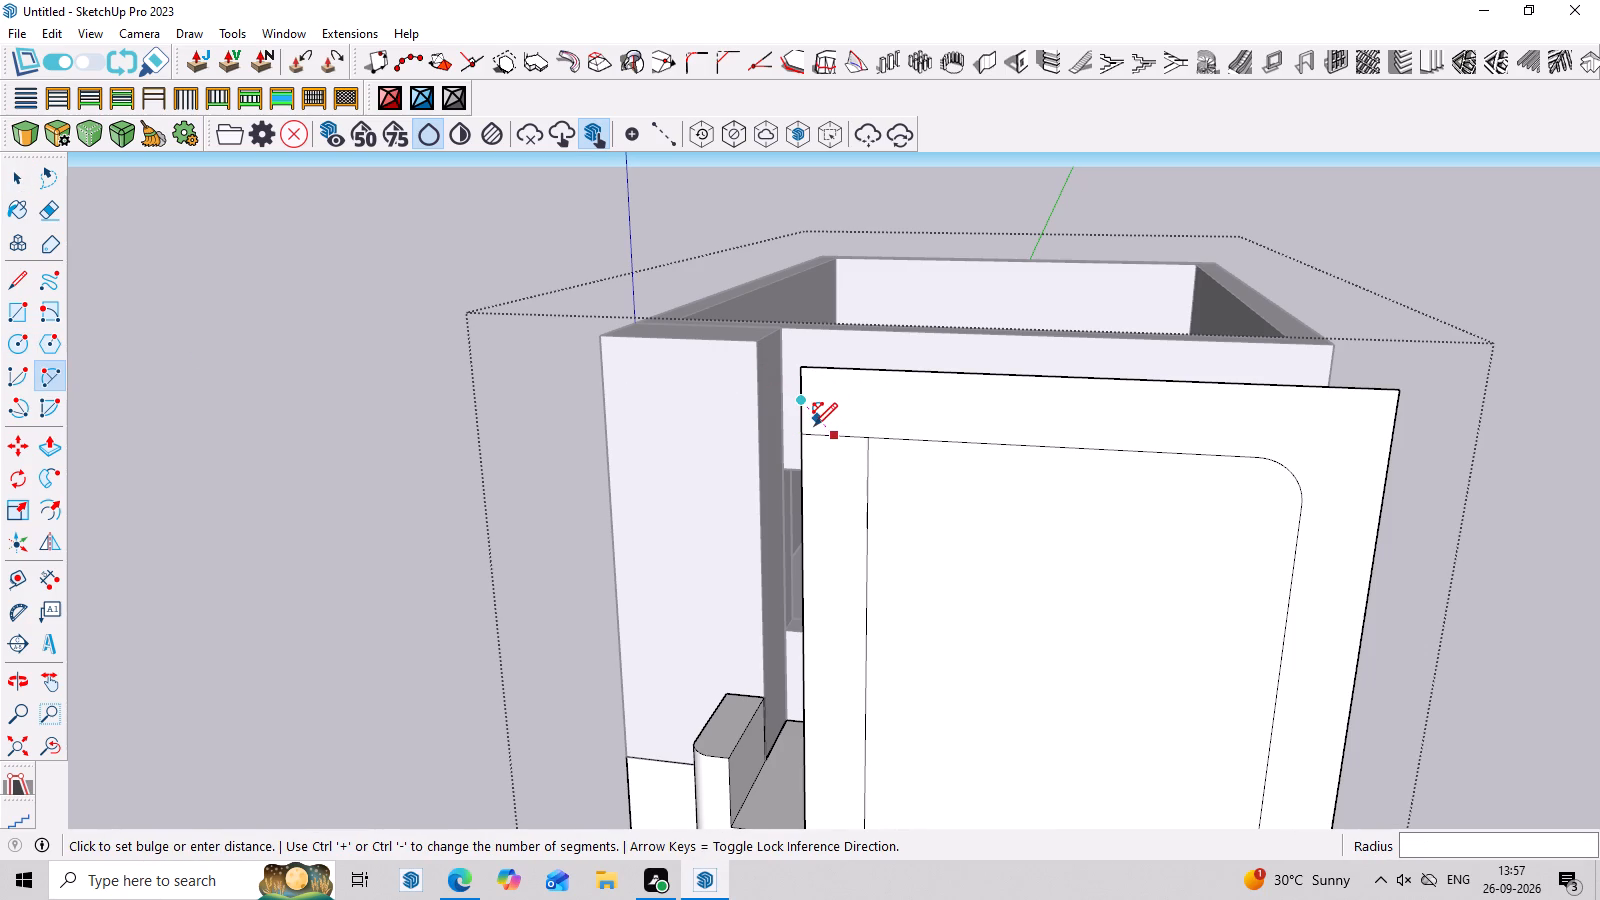
pyautogui.scroll(6, 812, 426)
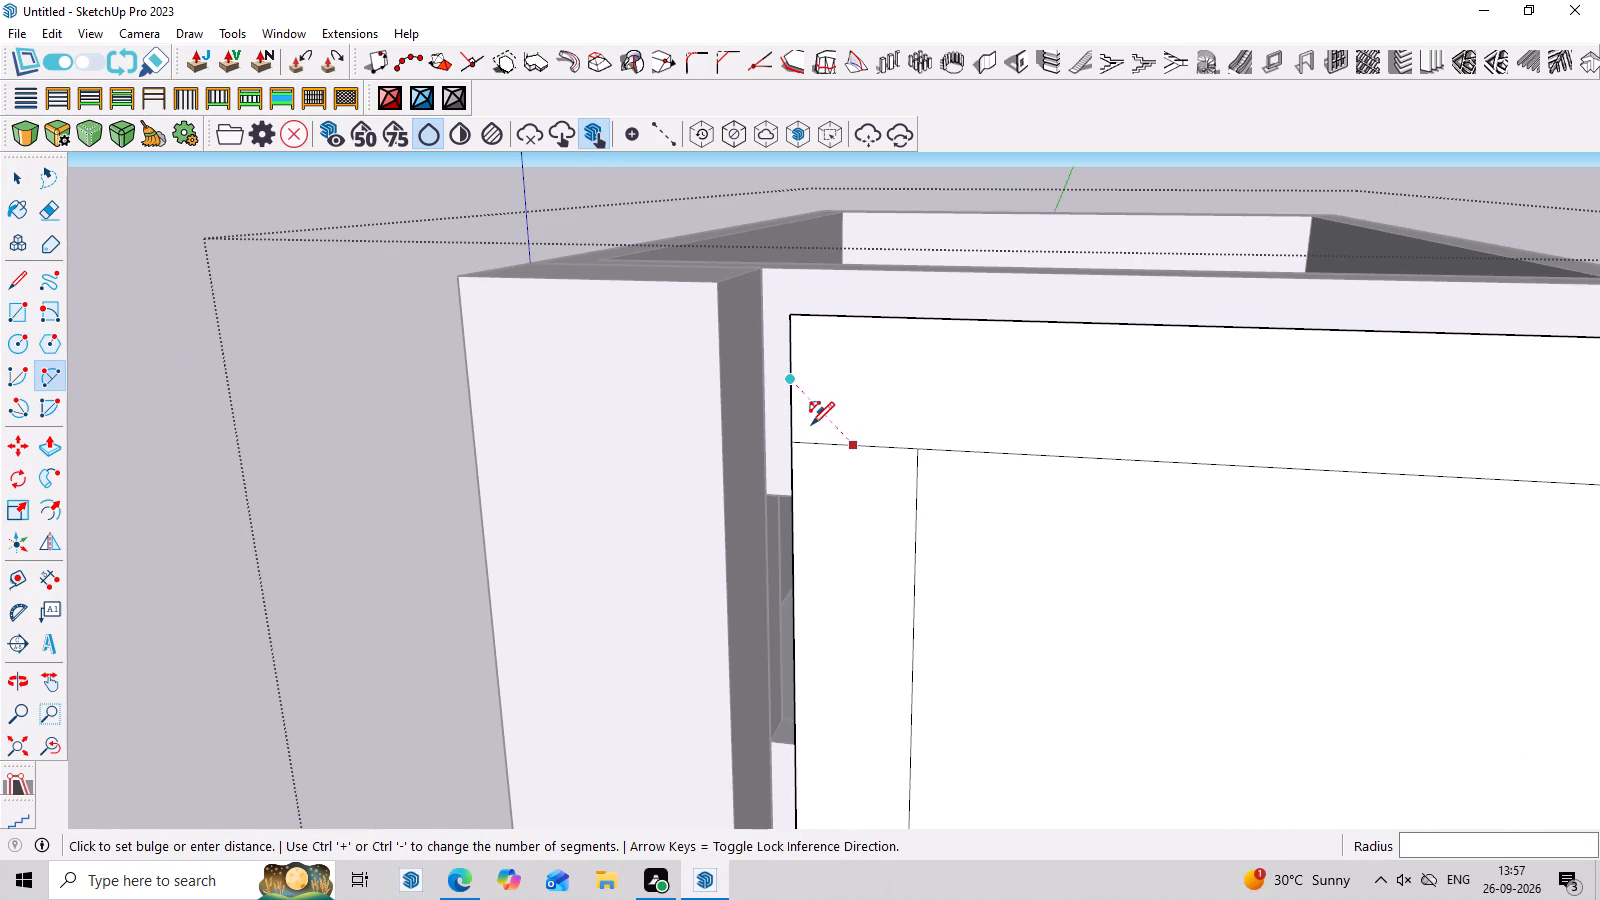
pyautogui.scroll(3, 808, 431)
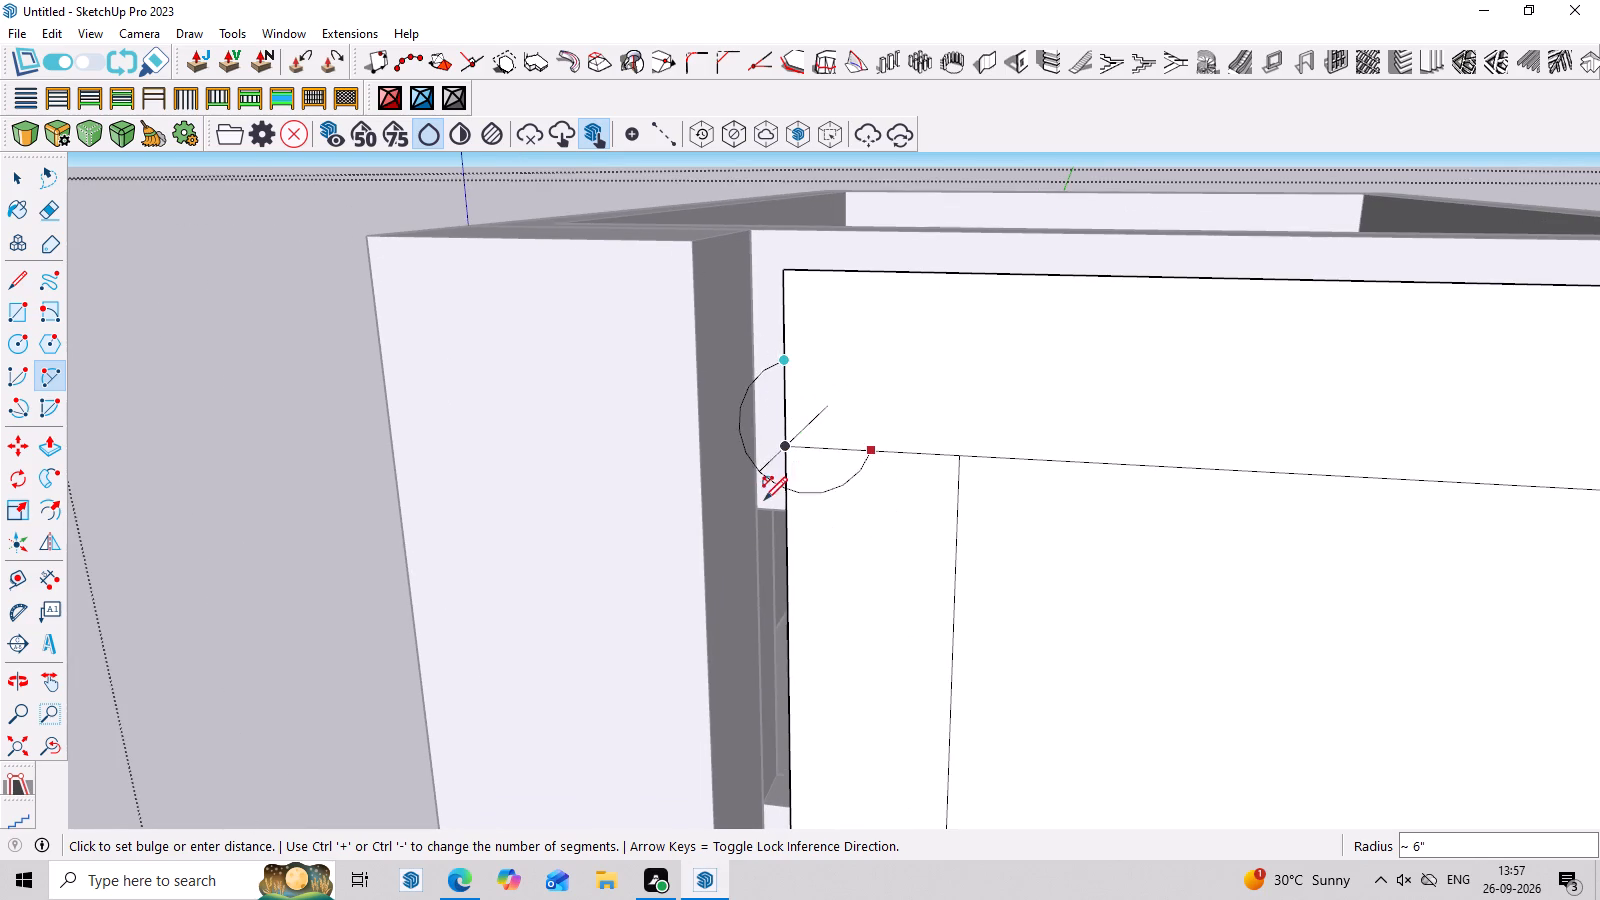
pyautogui.click(821, 442)
pyautogui.press('space')
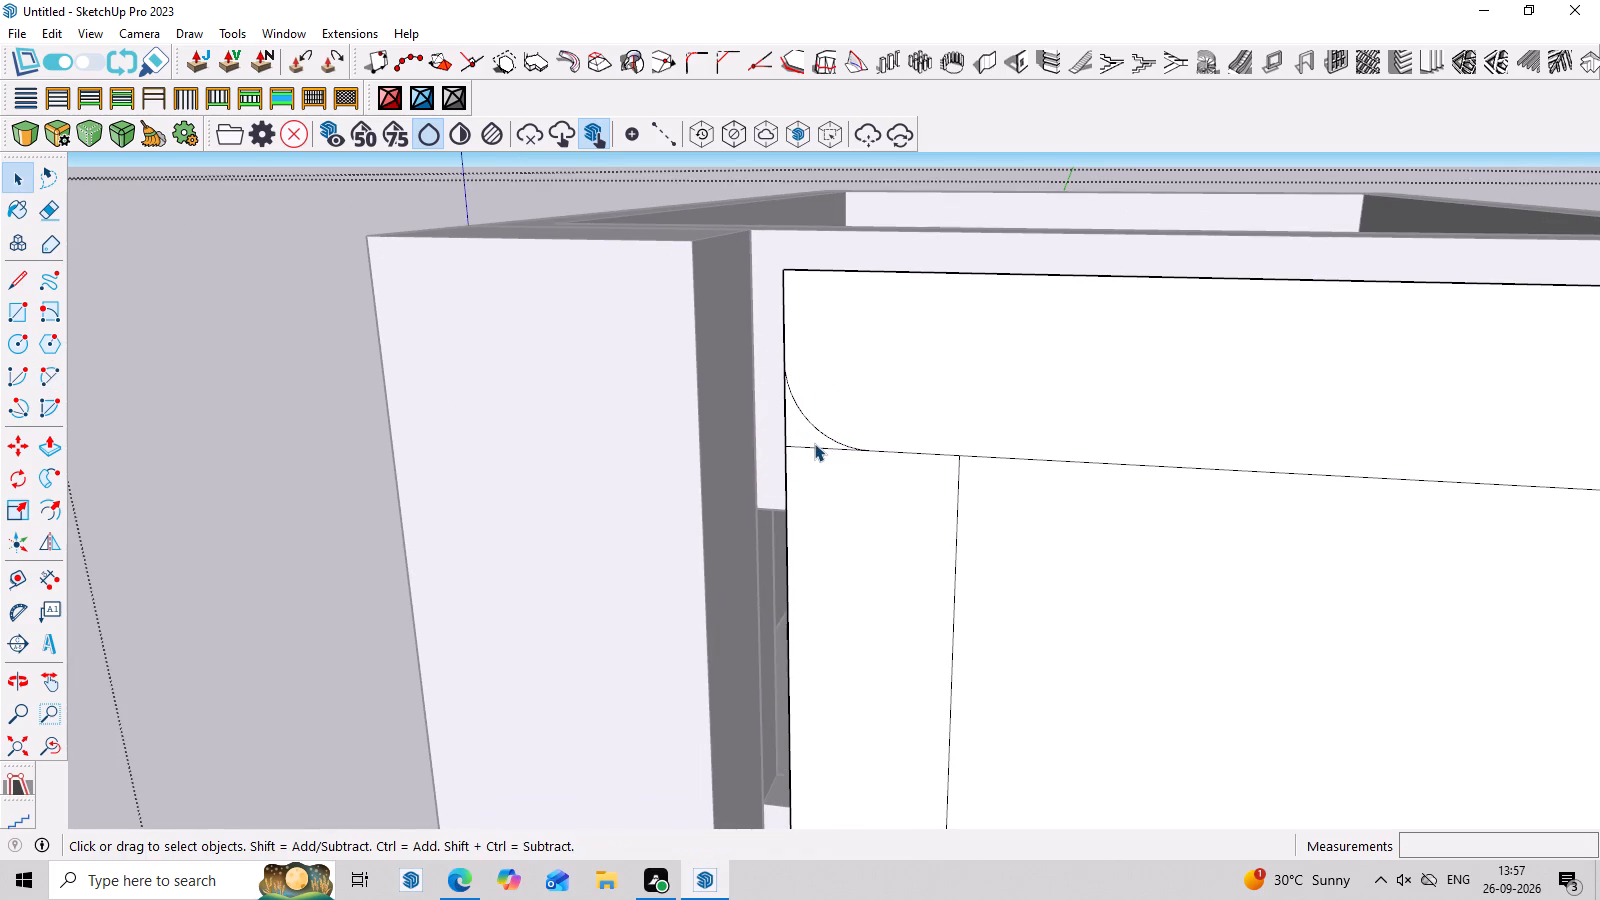
# Erase the leftover corner edge and the column-side vertical edges below the arc to form an inverted-L frame profile.
pyautogui.click(813, 440)
pyautogui.press('e')
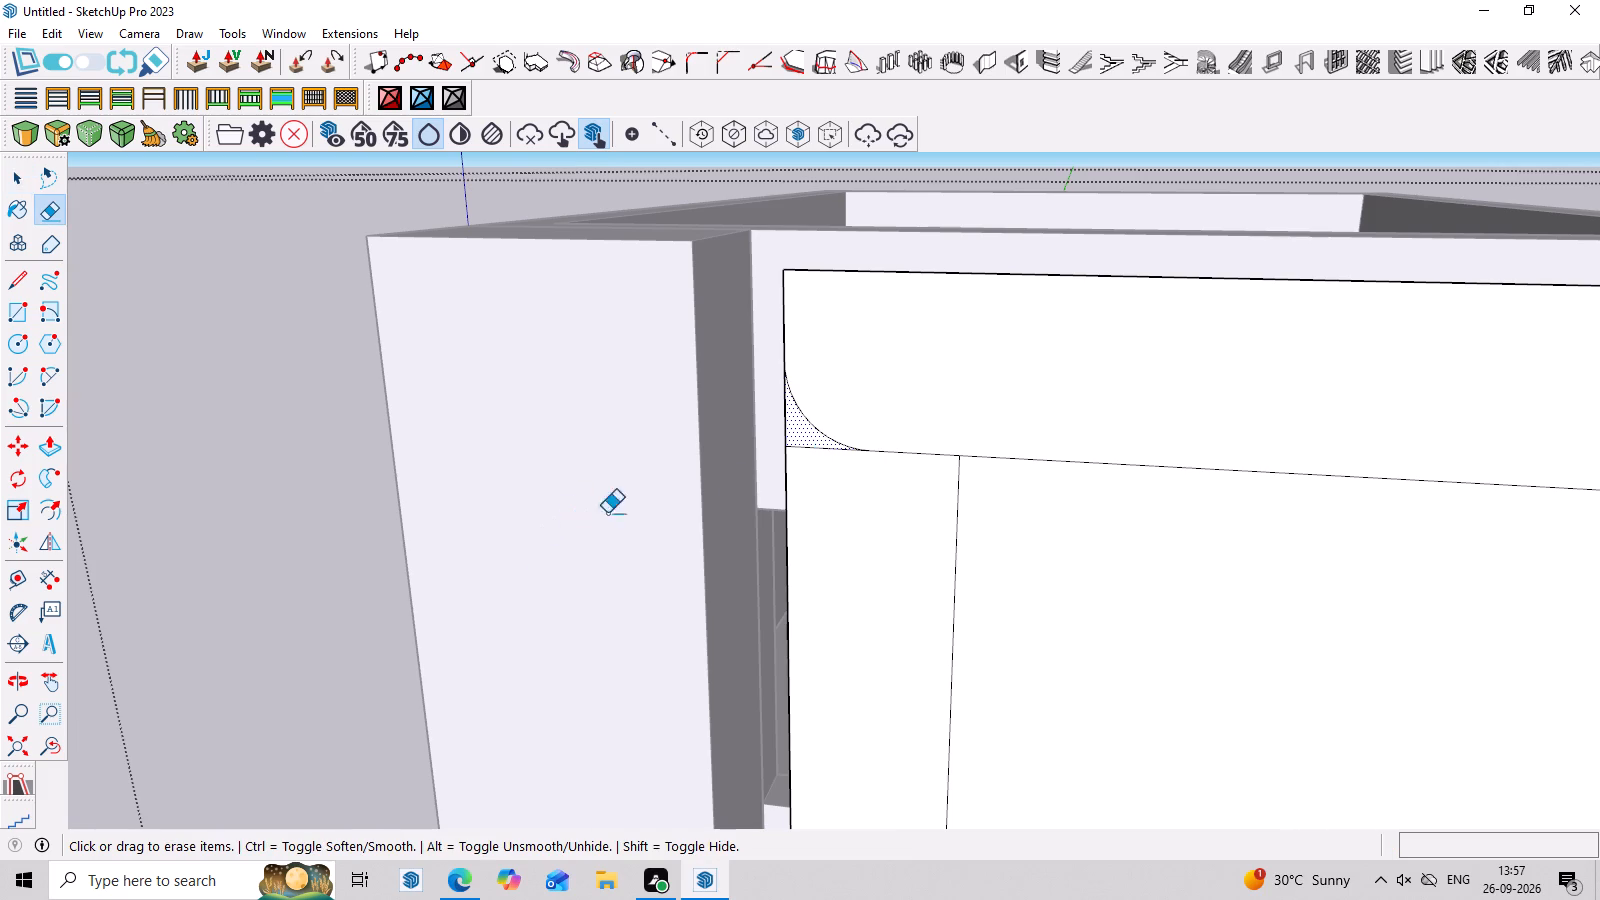
pyautogui.click(811, 451)
pyautogui.click(824, 455)
pyautogui.moveTo(822, 445); pyautogui.dragTo(824, 464)
pyautogui.moveTo(970, 512); pyautogui.dragTo(953, 529)
pyautogui.scroll(-6, 973, 537)
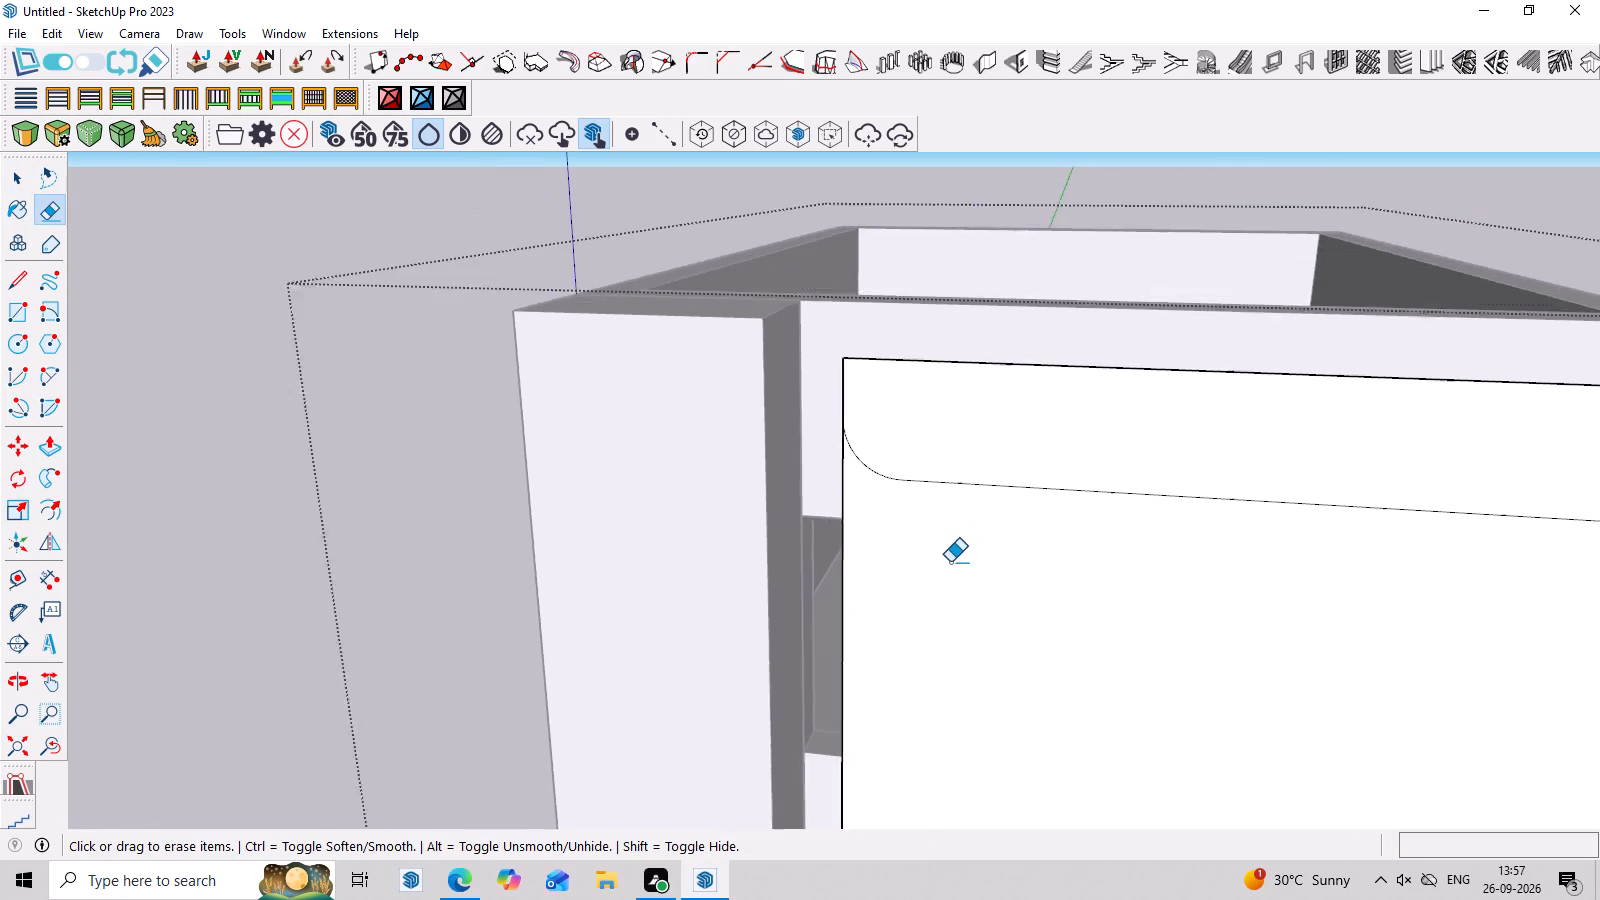
pyautogui.scroll(-3, 921, 598)
pyautogui.moveTo(935, 643); pyautogui.dragTo(958, 591, button='middle')
pyautogui.click(884, 483)
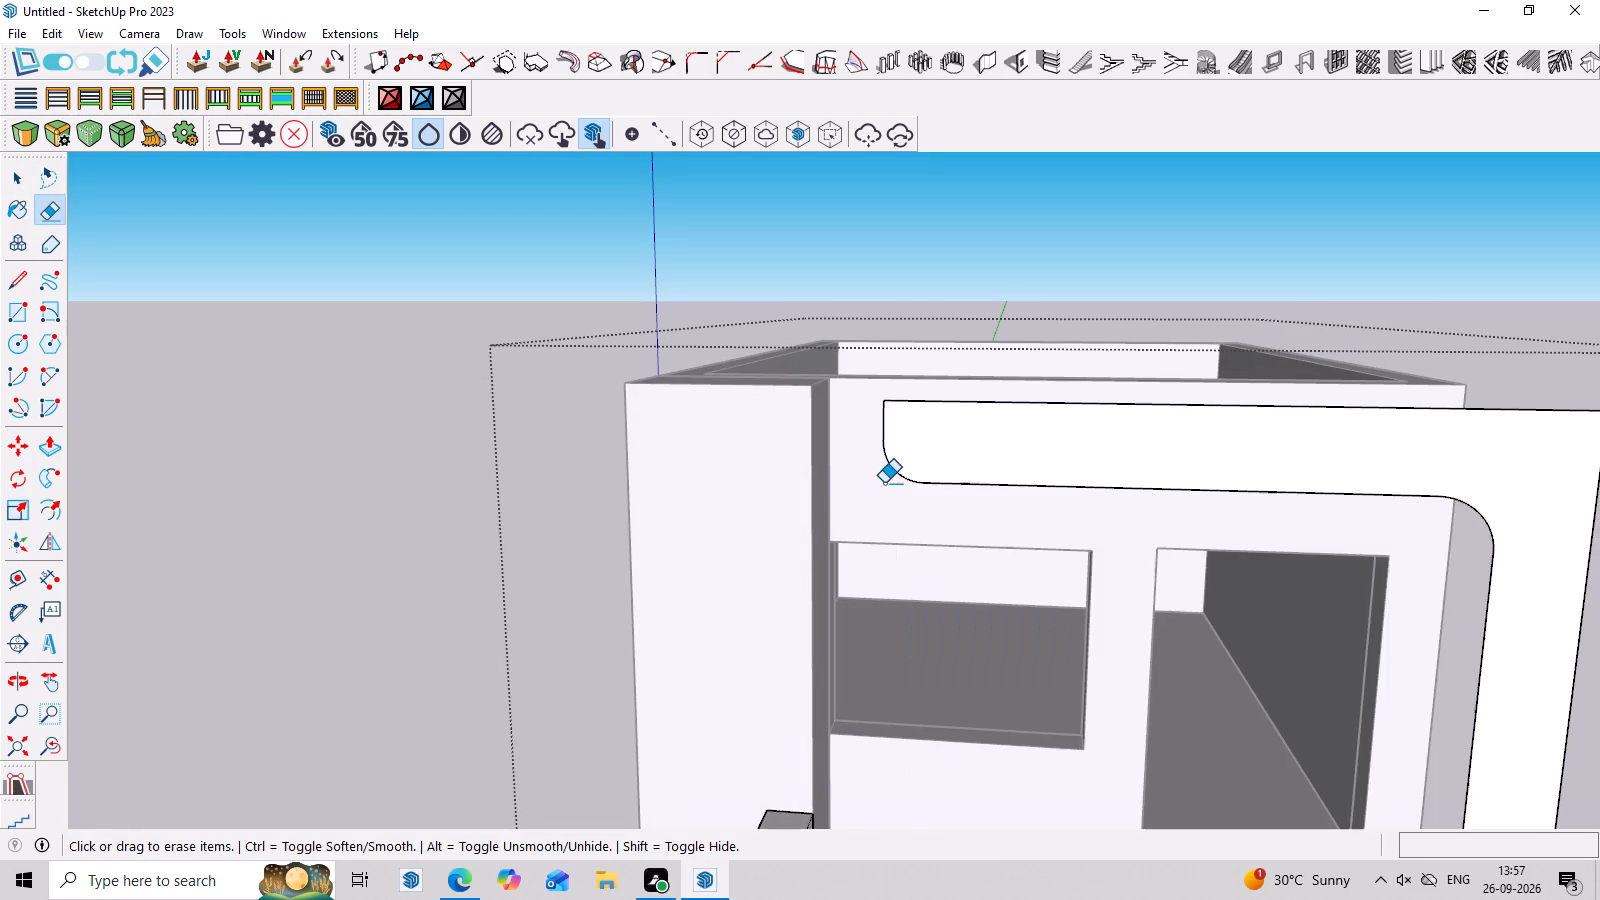
# Push/Pull the inverted-L frame face 4' 9" back to the building's front wall.
pyautogui.scroll(-9, 969, 565)
pyautogui.moveTo(1086, 637); pyautogui.dragTo(1098, 563, button='middle')
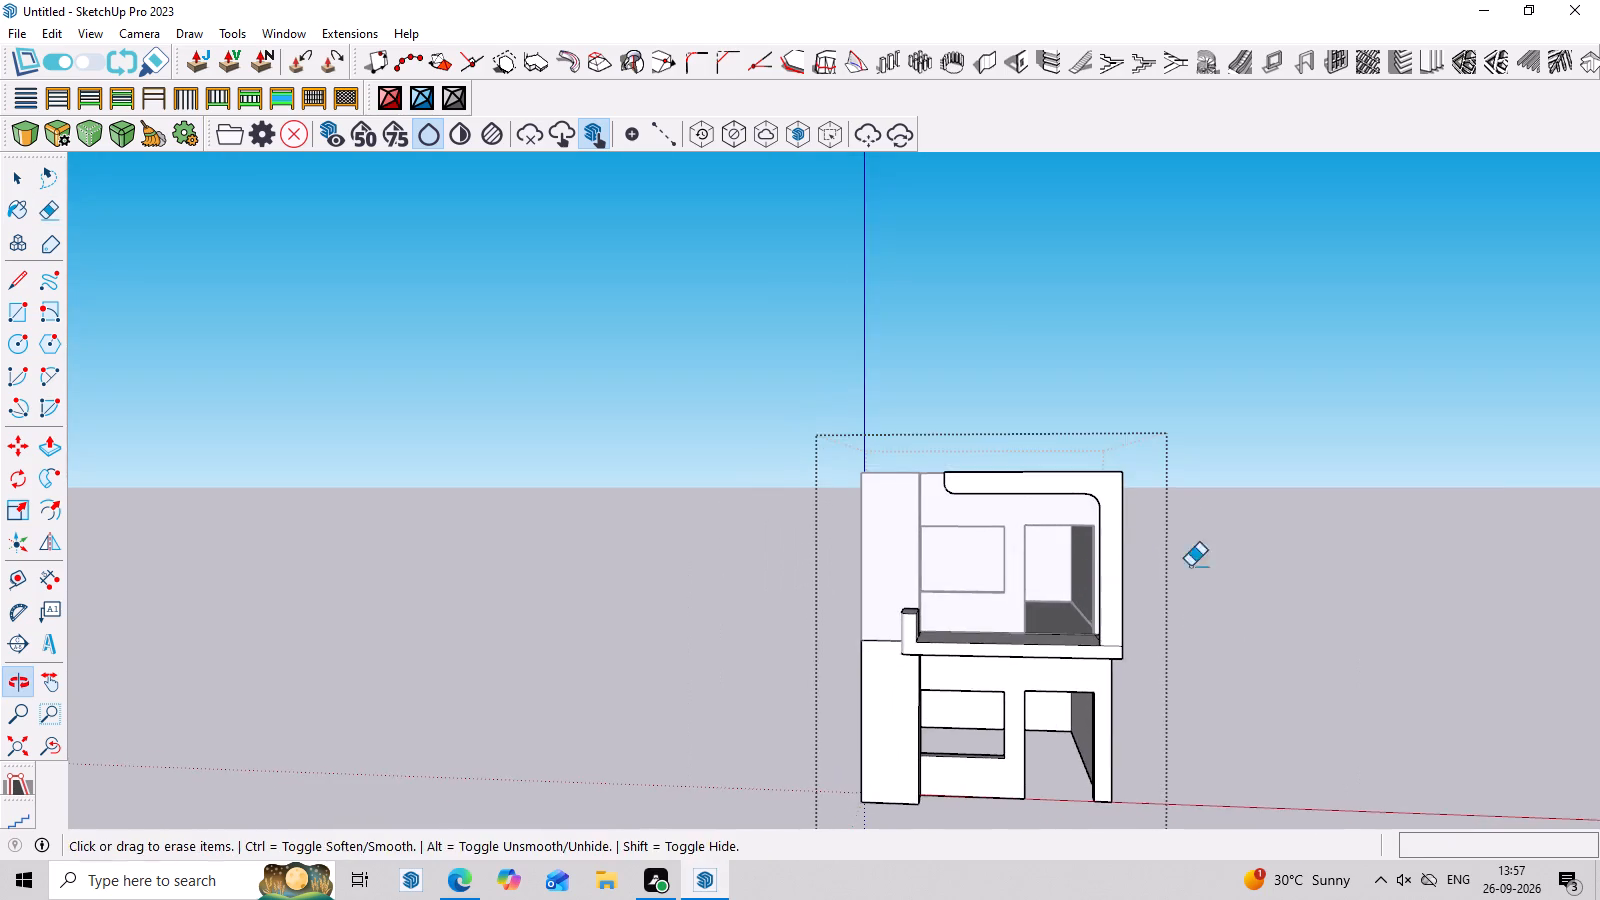
pyautogui.moveTo(1227, 570); pyautogui.dragTo(1214, 606, button='middle')
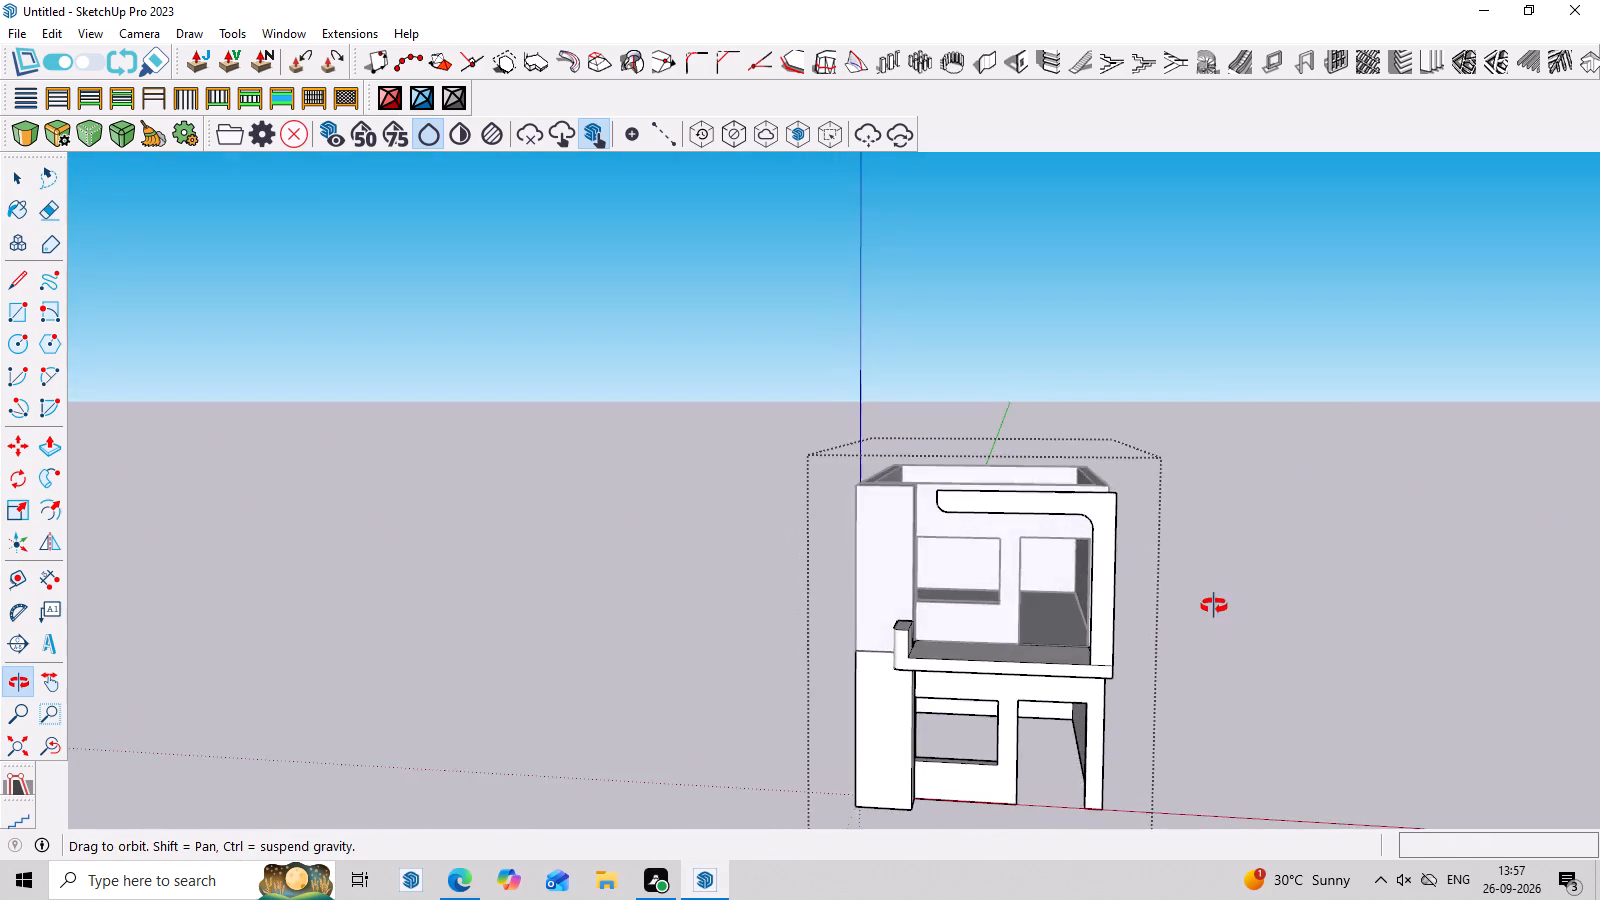
pyautogui.moveTo(1214, 606); pyautogui.dragTo(832, 764, button='middle')
pyautogui.press('space')
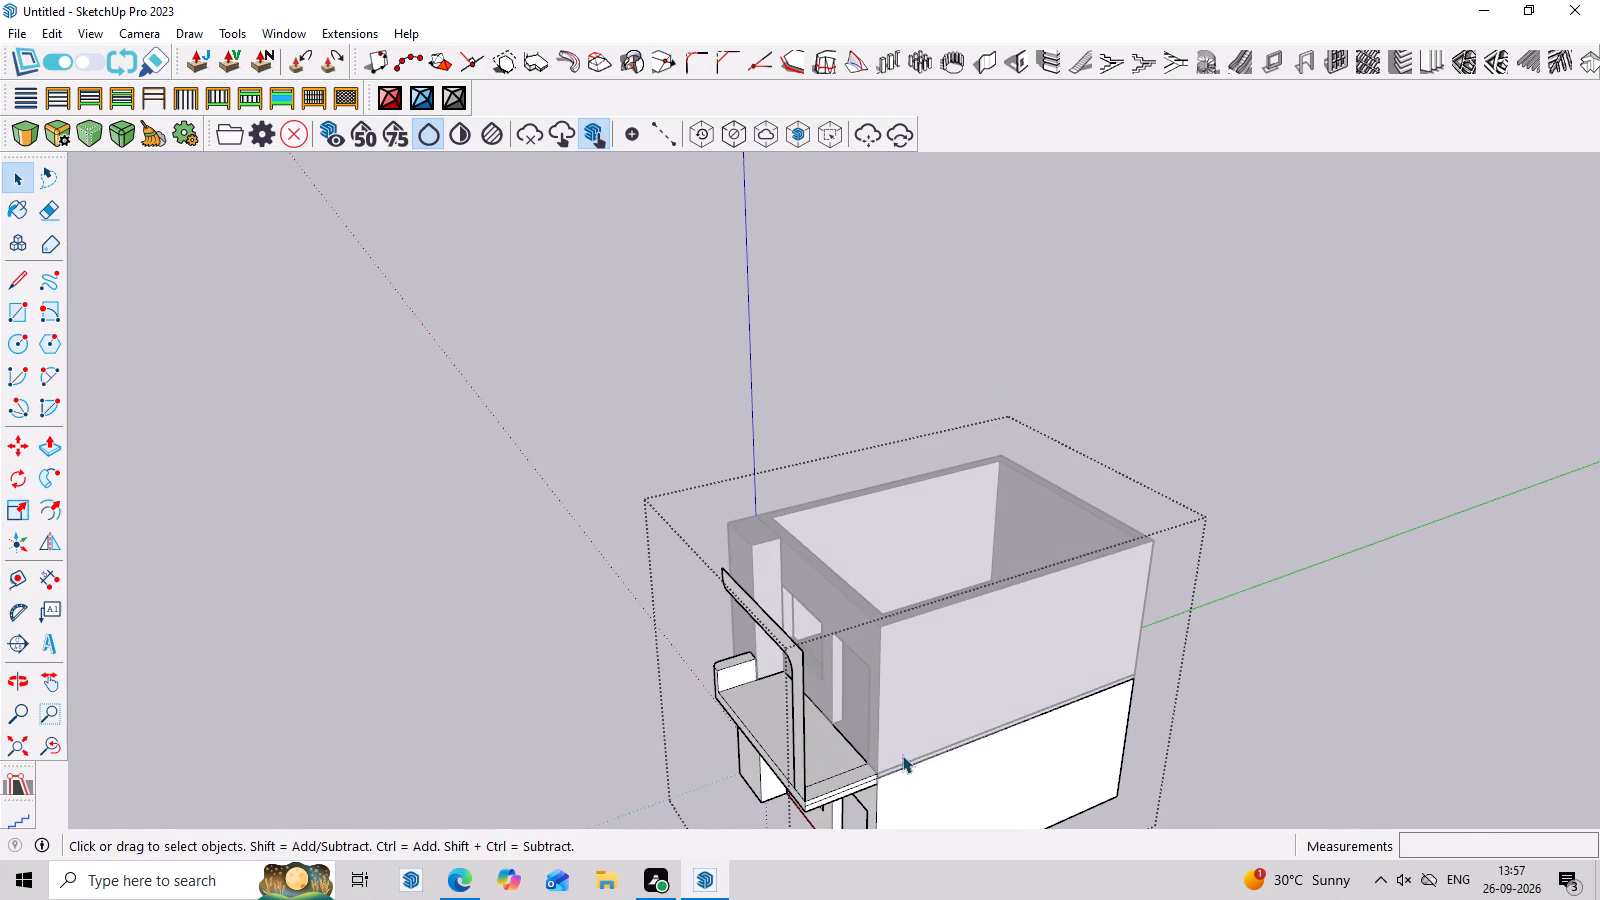
pyautogui.moveTo(907, 757); pyautogui.dragTo(1333, 657, button='middle')
pyautogui.doubleClick(1068, 581)
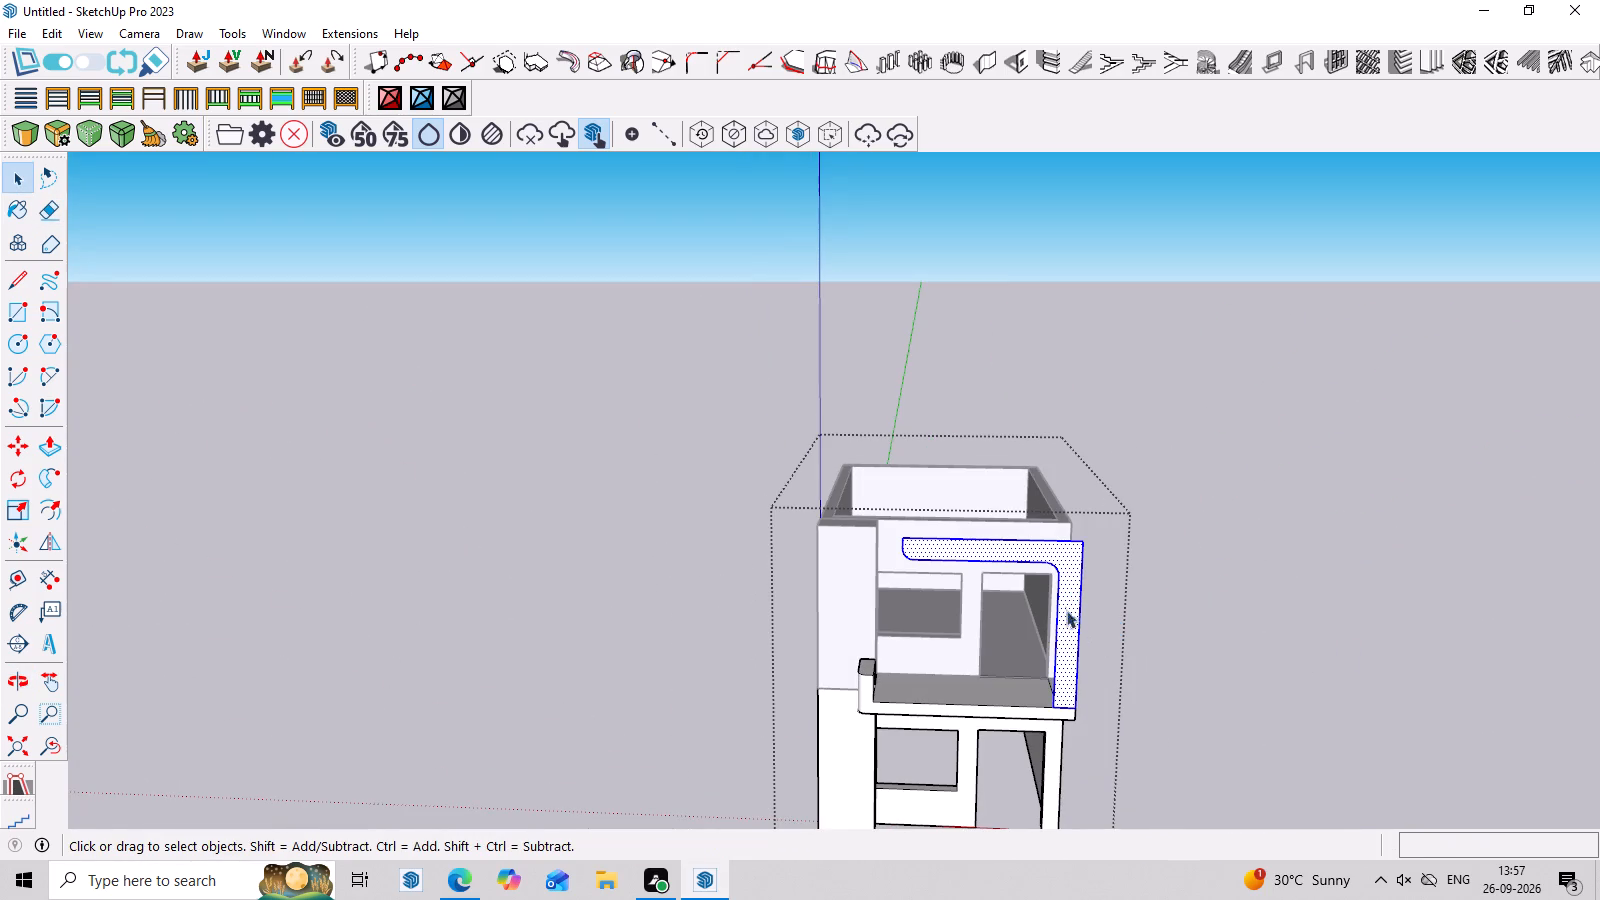
pyautogui.click(1065, 600)
pyautogui.press('p')
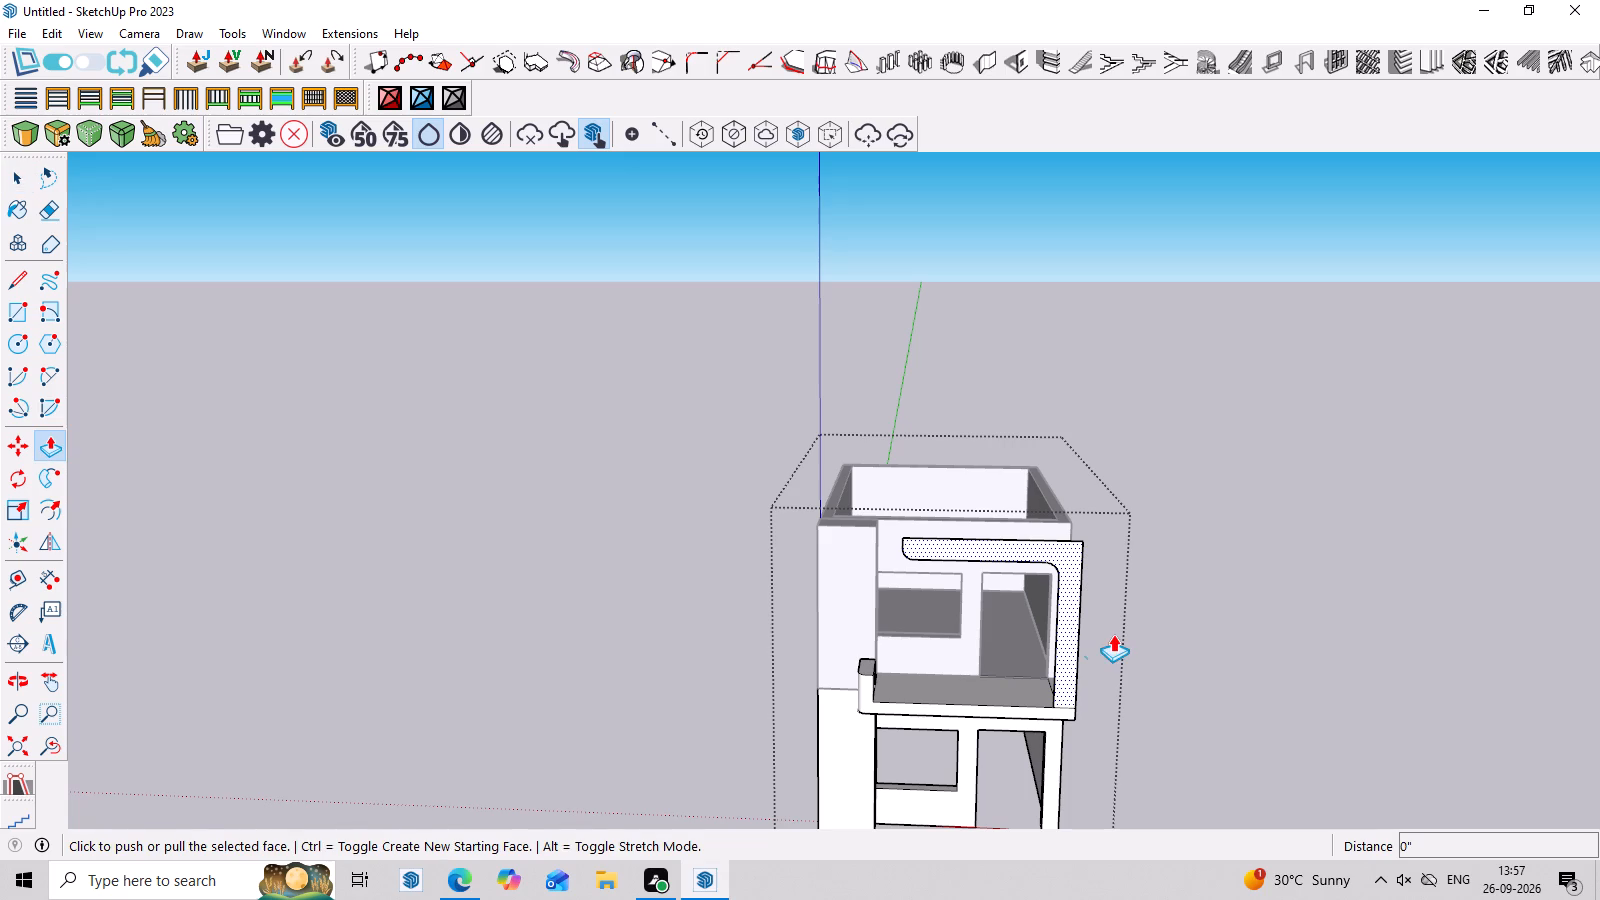
pyautogui.click(1065, 645)
pyautogui.moveTo(1088, 567); pyautogui.dragTo(905, 700, button='middle')
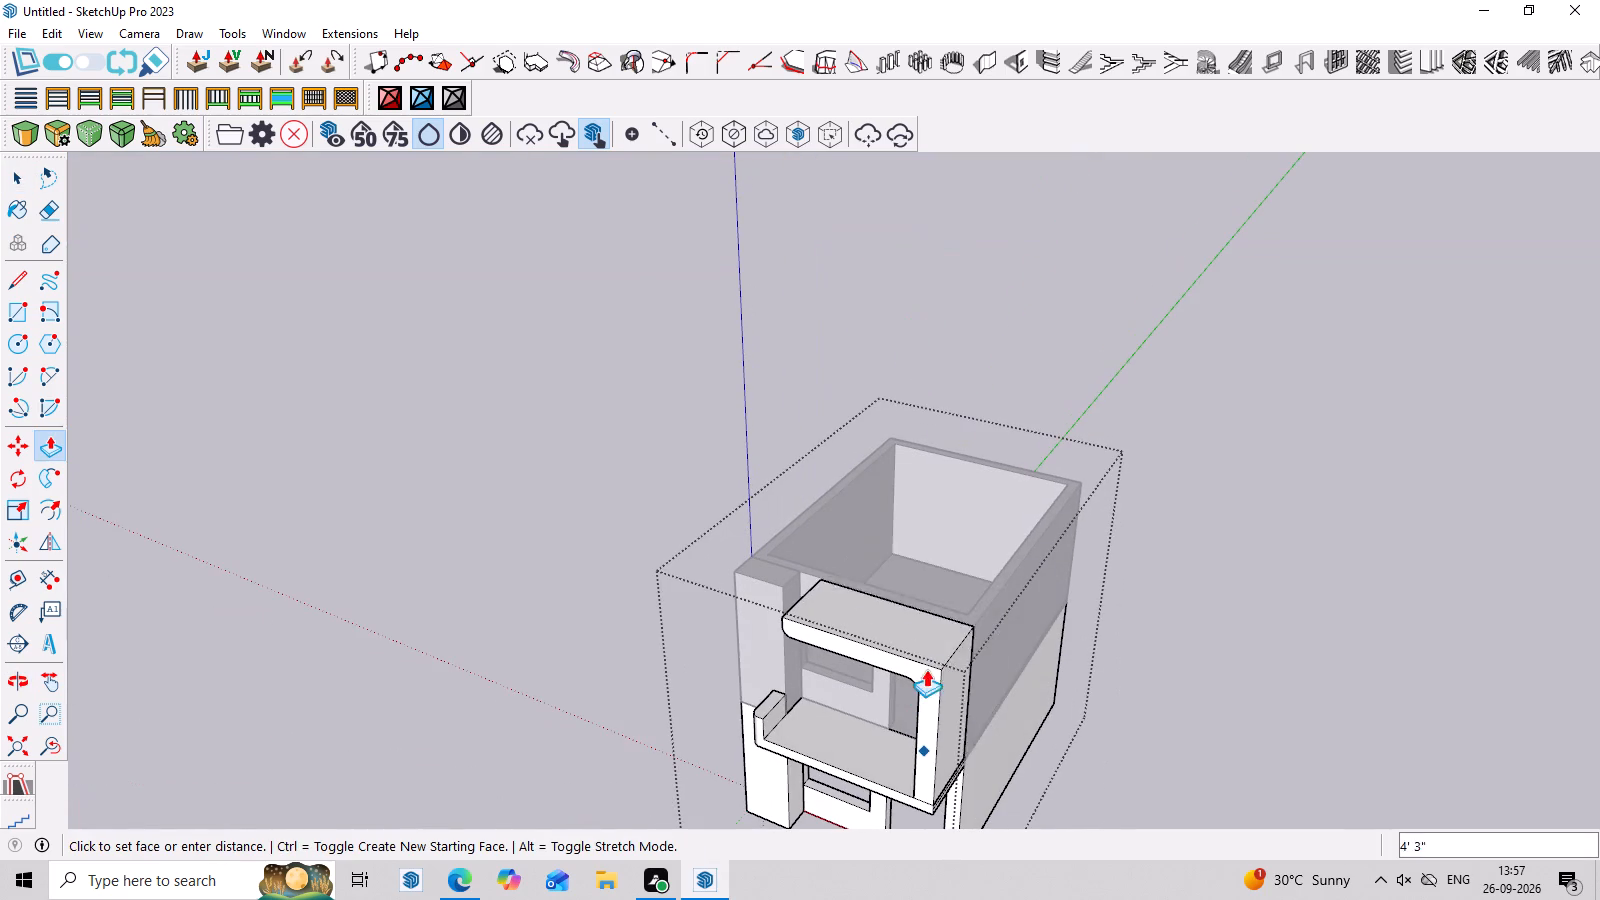
pyautogui.click(977, 622)
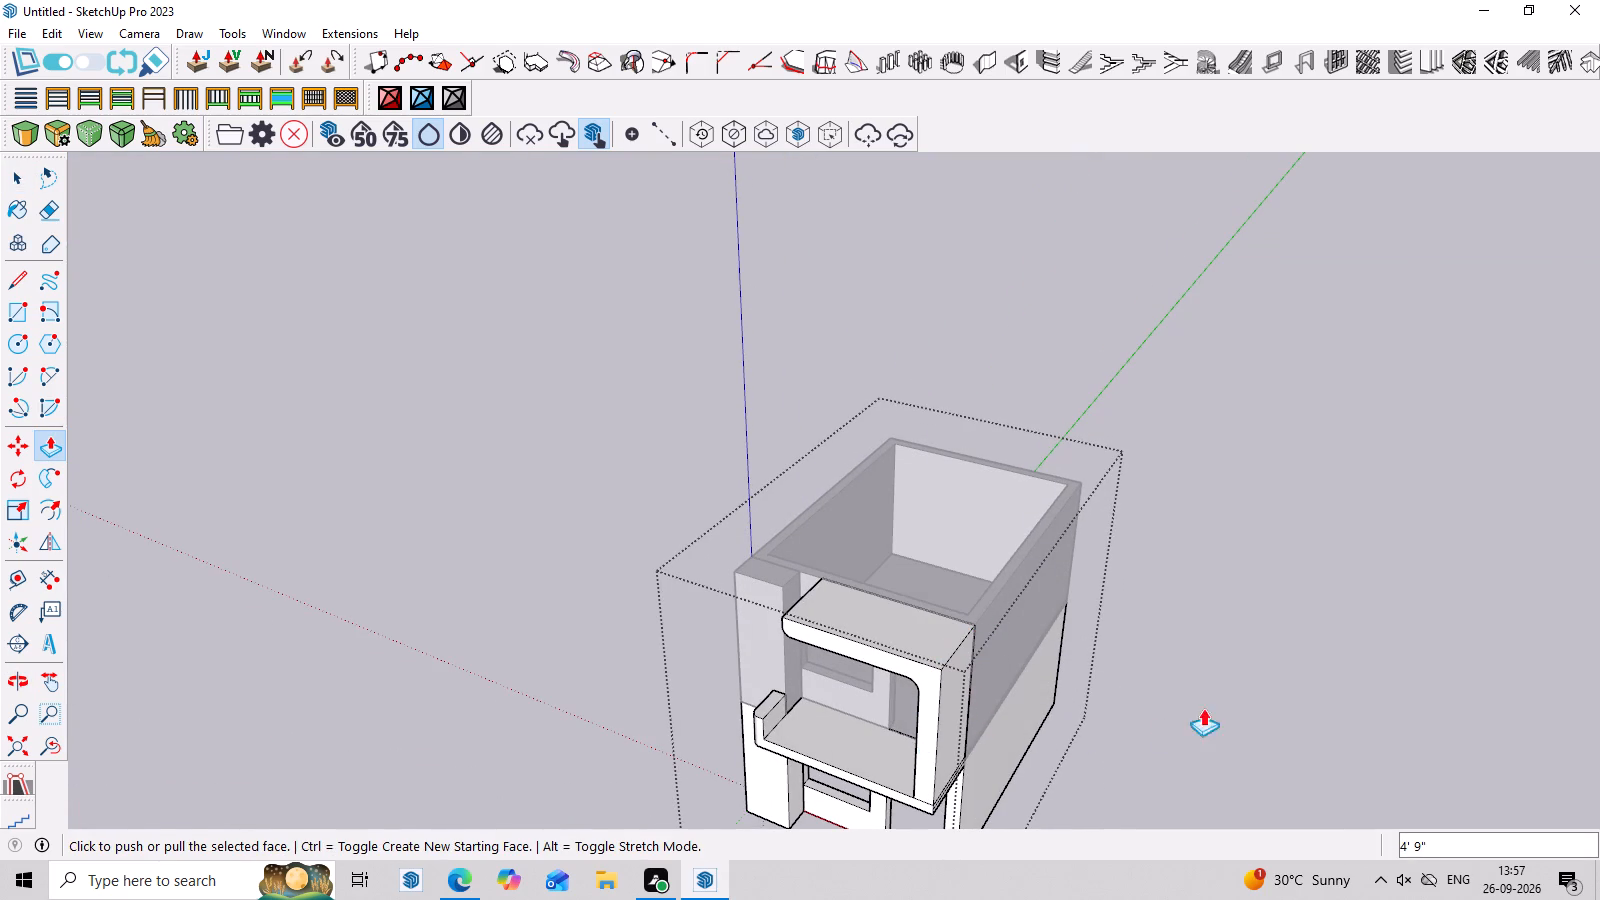
pyautogui.moveTo(1215, 705); pyautogui.dragTo(1382, 415, button='middle')
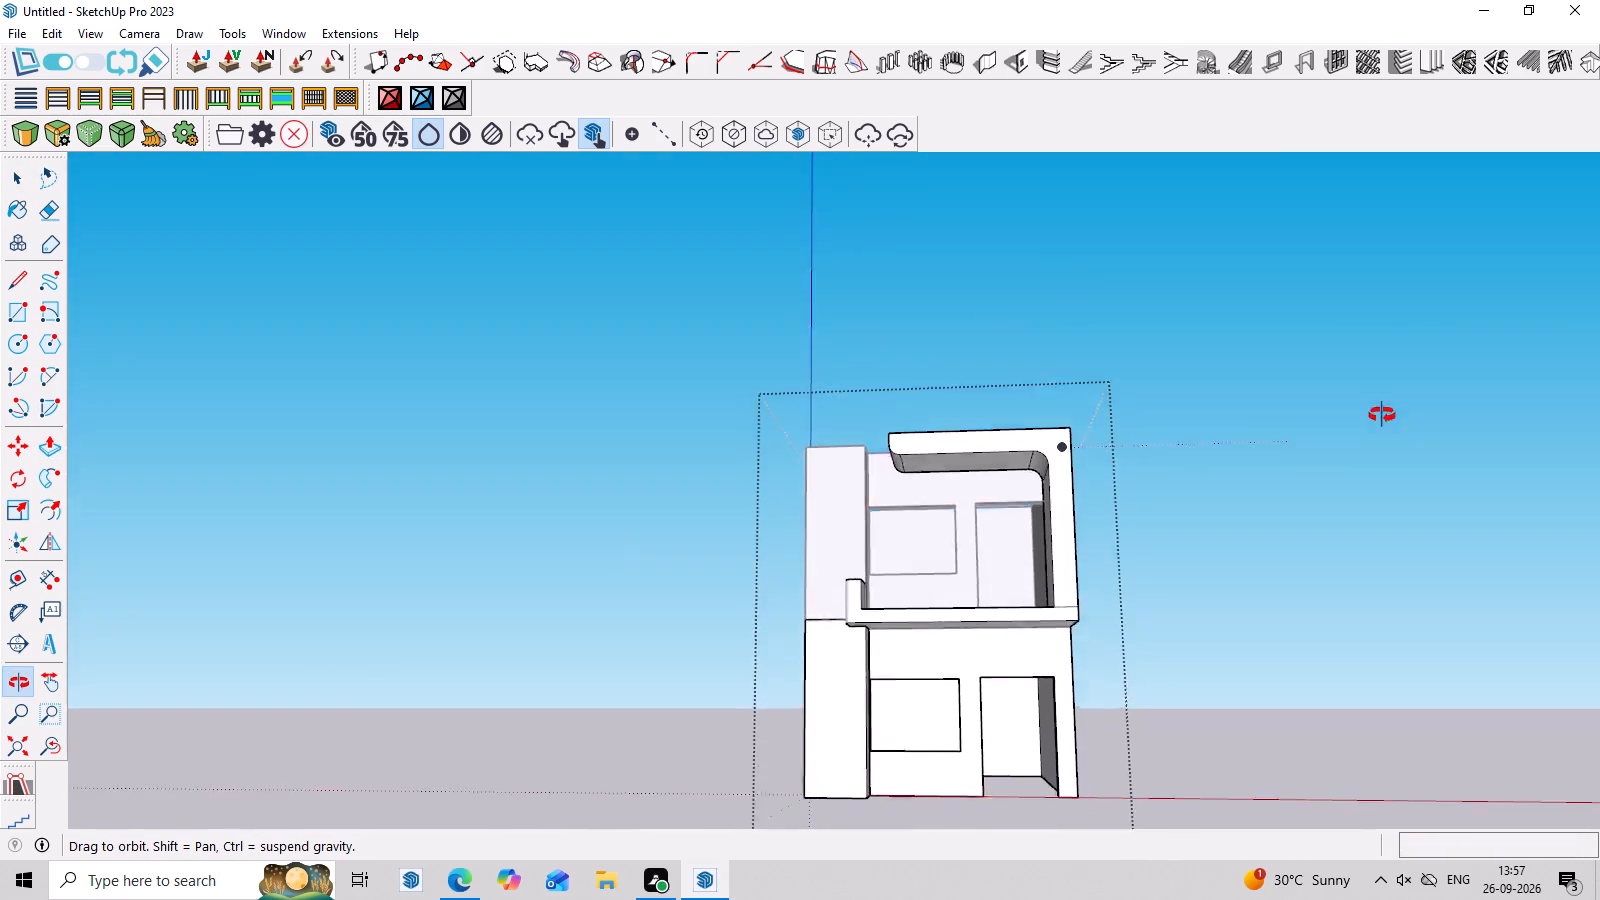
pyautogui.moveTo(1382, 415); pyautogui.dragTo(1442, 638, button='middle')
pyautogui.press('space')
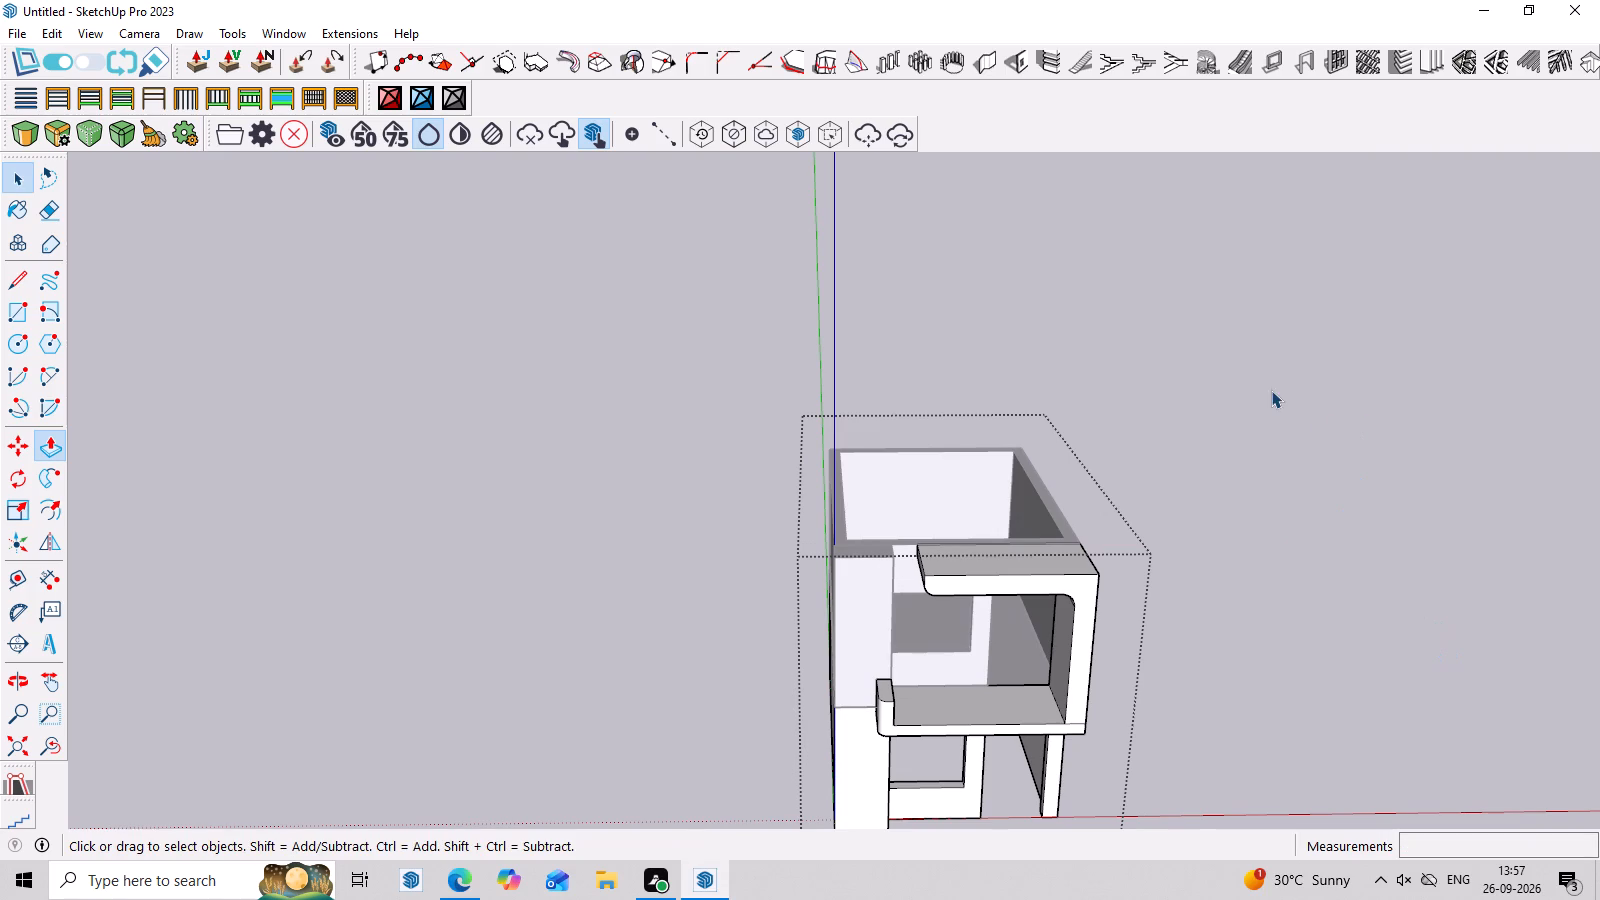
# Close the group being edited and return to the whole model.
pyautogui.click(1271, 390)
pyautogui.moveTo(1303, 584); pyautogui.dragTo(1326, 393, button='middle')
pyautogui.click(1284, 372)
pyautogui.moveTo(1275, 528); pyautogui.dragTo(1239, 543, button='middle')
pyautogui.scroll(3, 1139, 620)
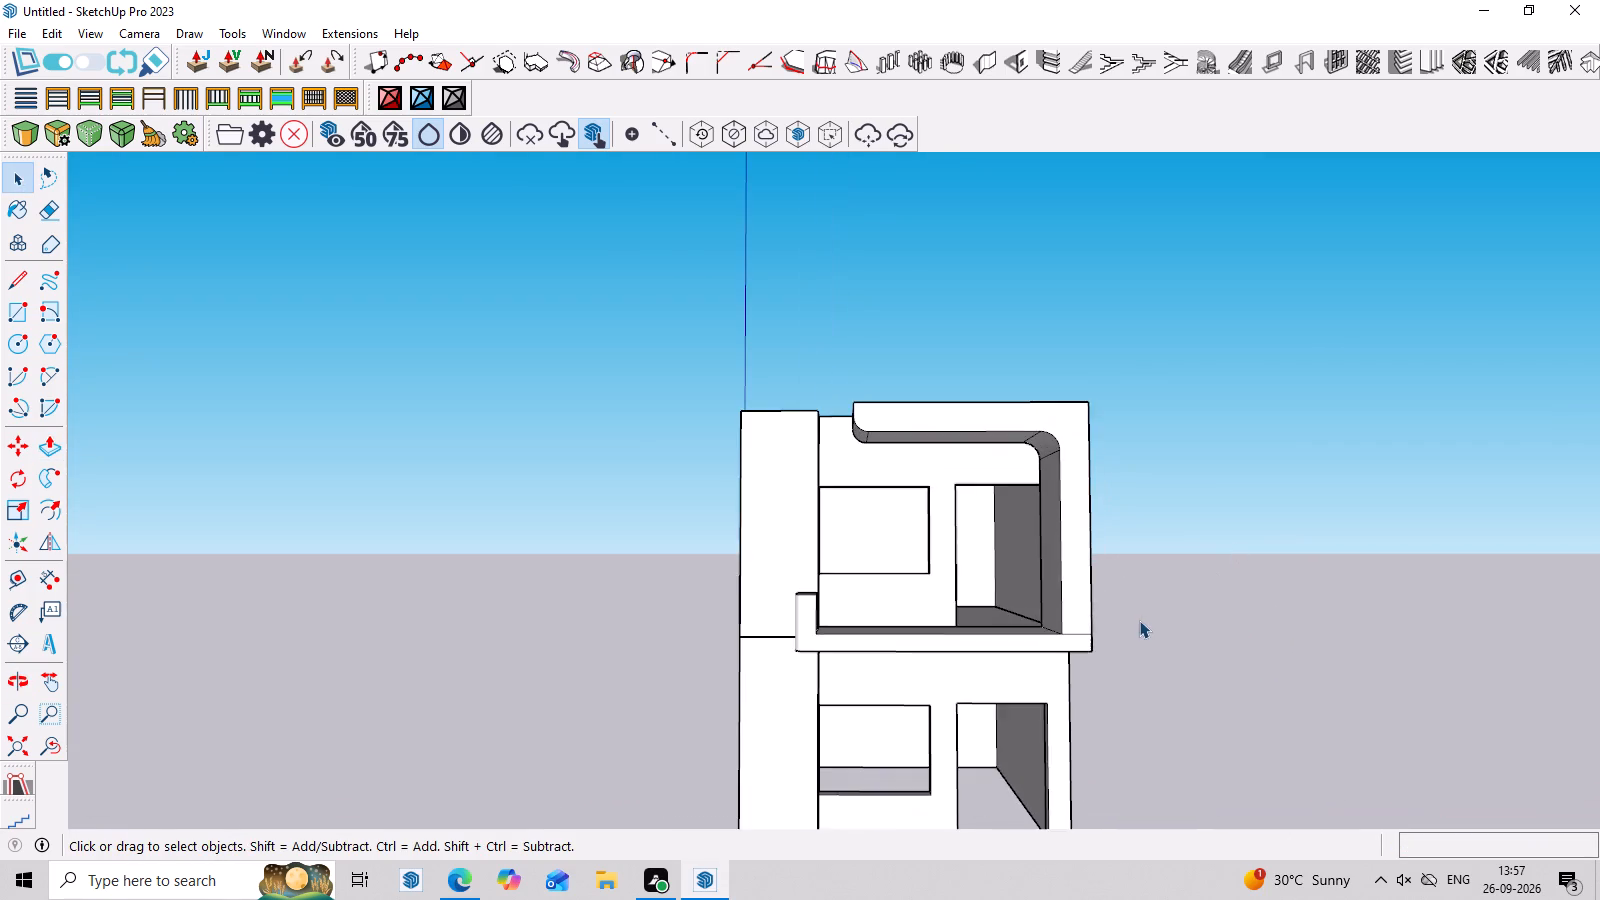
# Hide the seam edges between the inverted-L frame's upright and the slab's front face, and leave the group.
pyautogui.scroll(3, 1130, 602)
pyautogui.moveTo(1129, 537); pyautogui.dragTo(1104, 598, button='middle')
pyautogui.scroll(-7, 1103, 598)
pyautogui.moveTo(1103, 604); pyautogui.dragTo(1096, 649, button='middle')
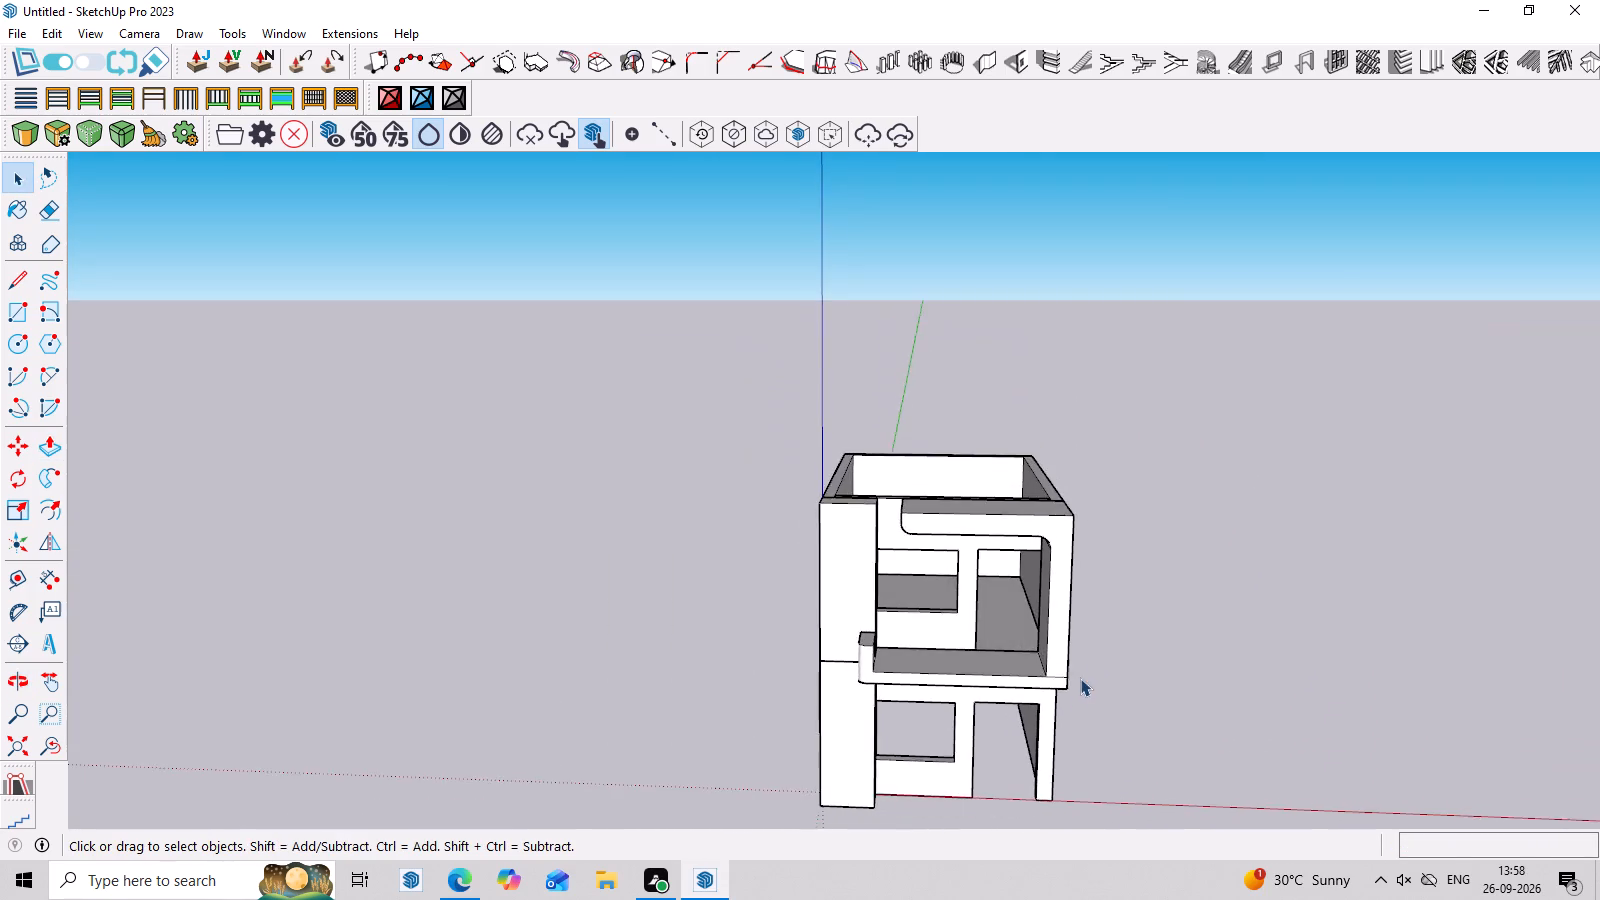
pyautogui.scroll(8, 1068, 692)
pyautogui.click(1066, 671)
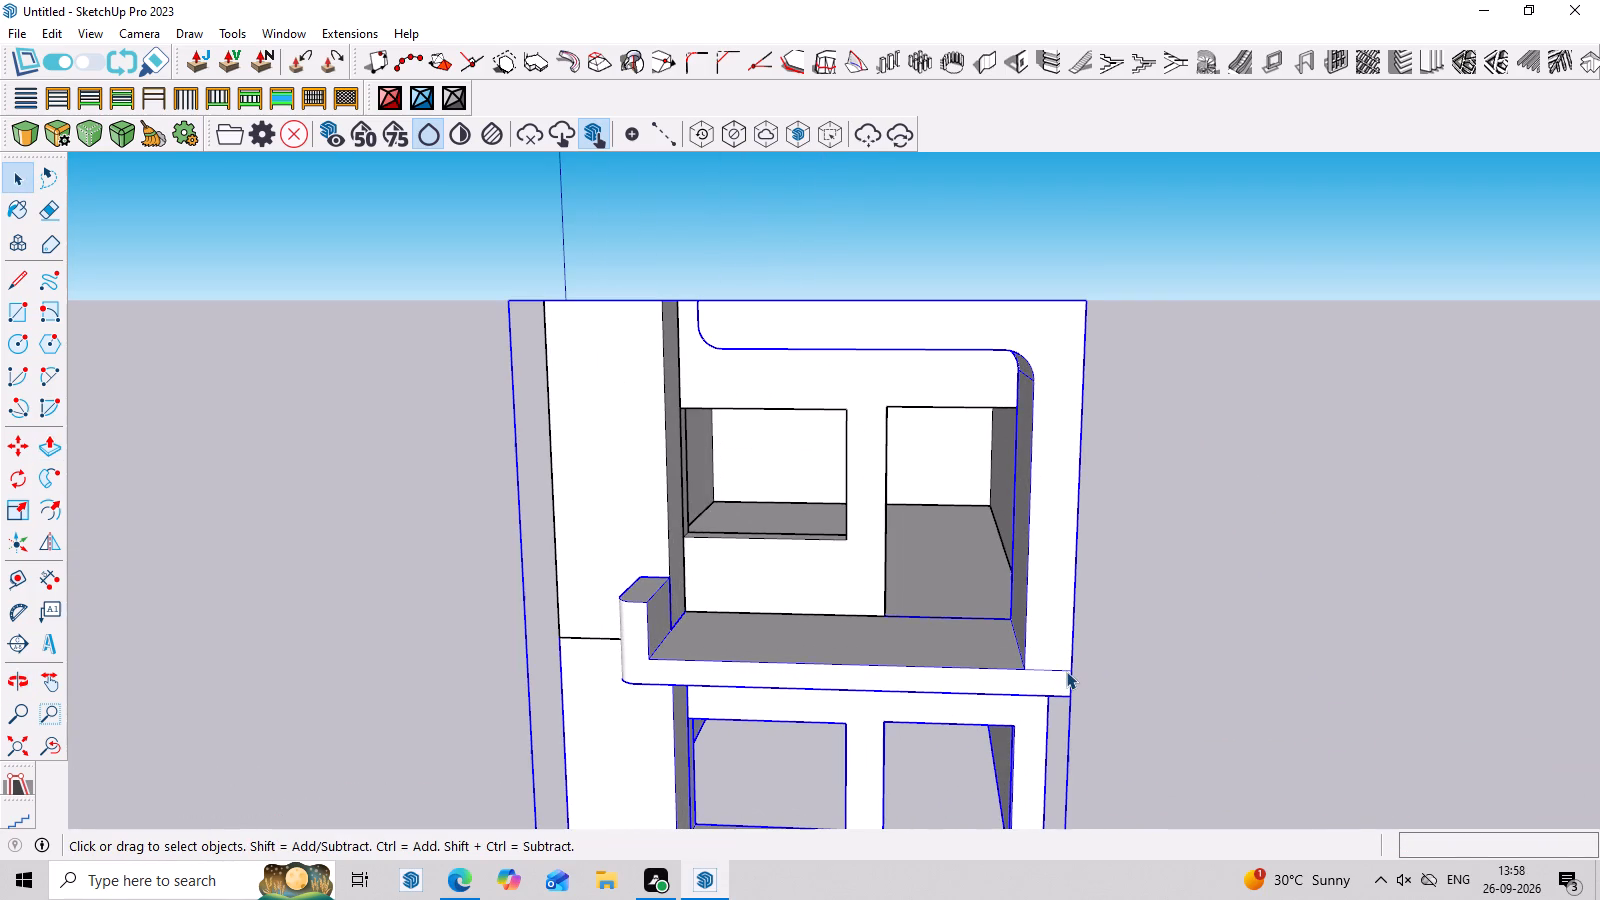
pyautogui.doubleClick(1061, 671)
pyautogui.click(1058, 665)
pyautogui.click(1054, 670)
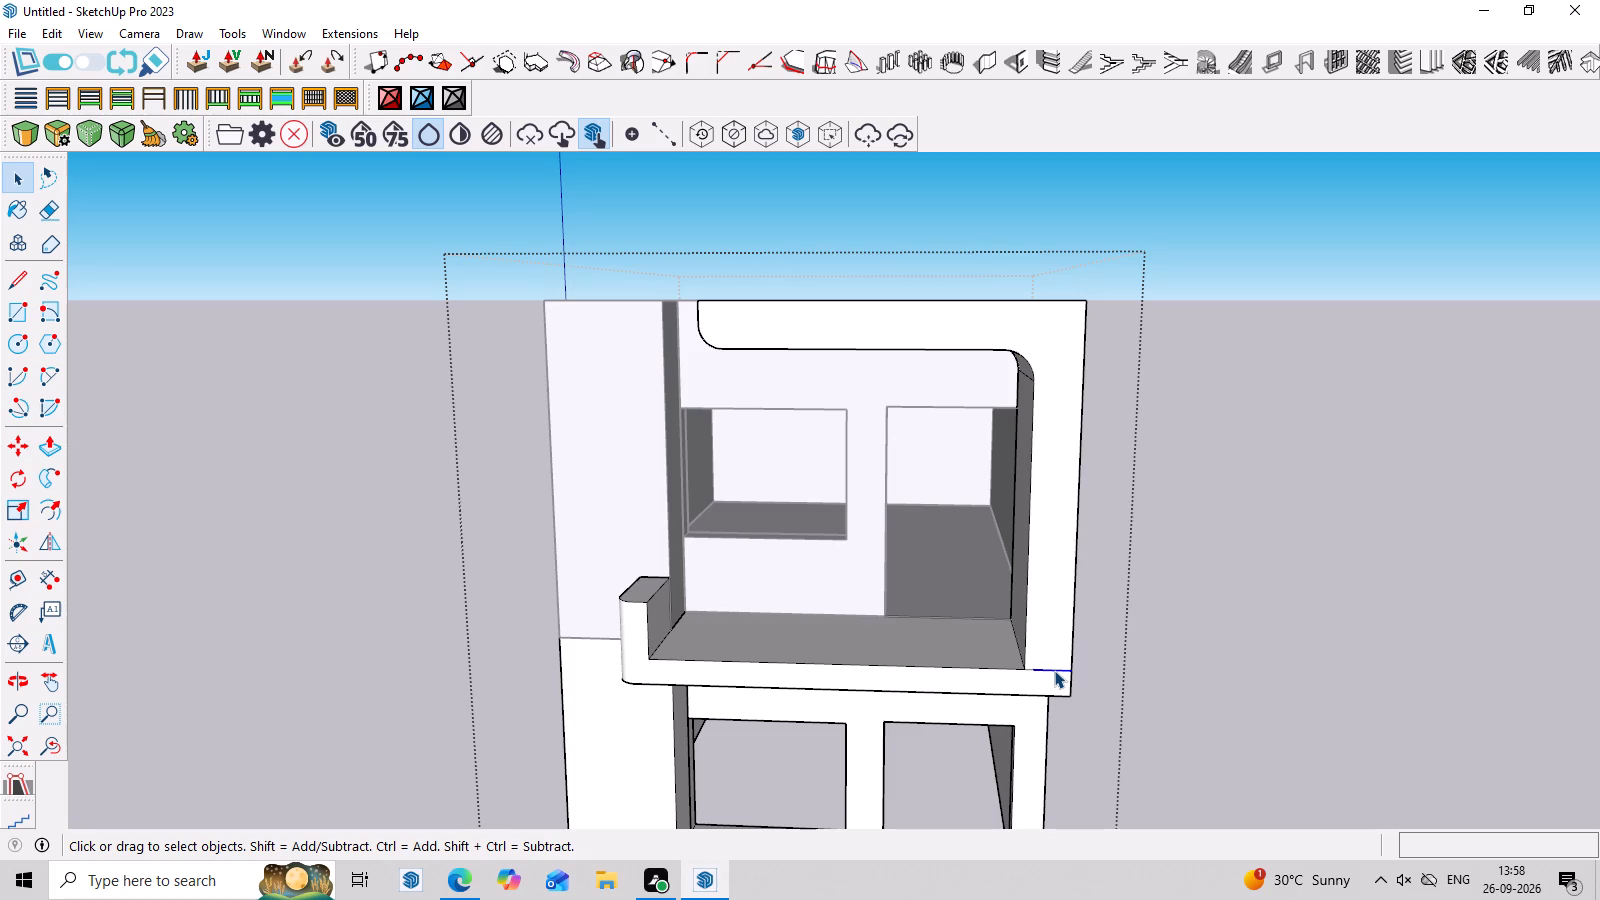
pyautogui.rightClick(1054, 670)
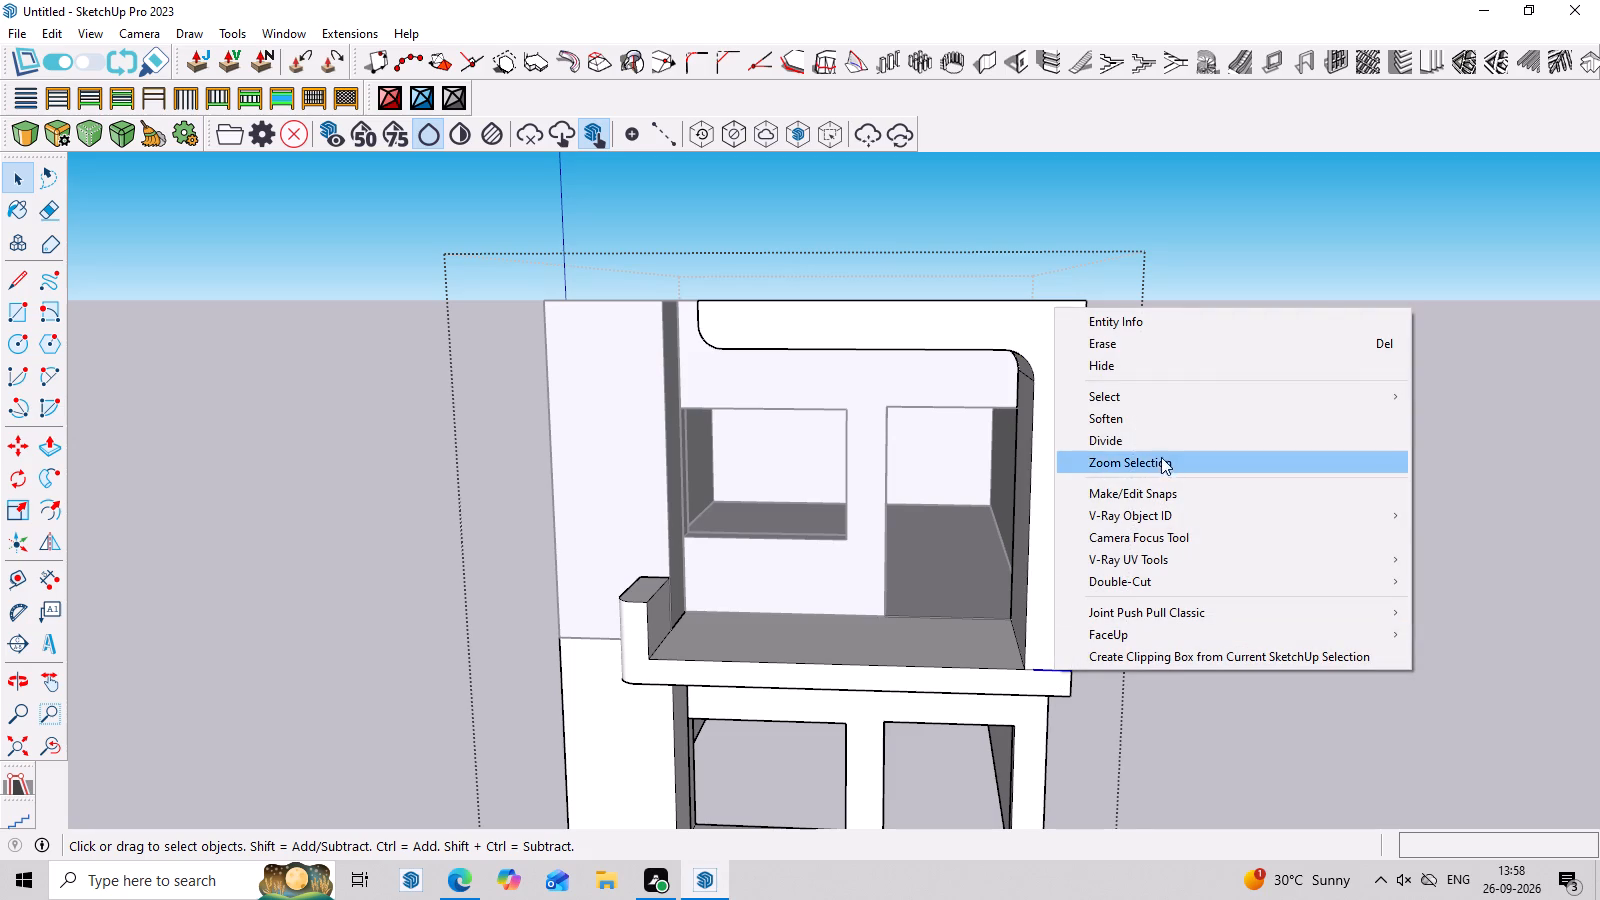
pyautogui.click(1172, 375)
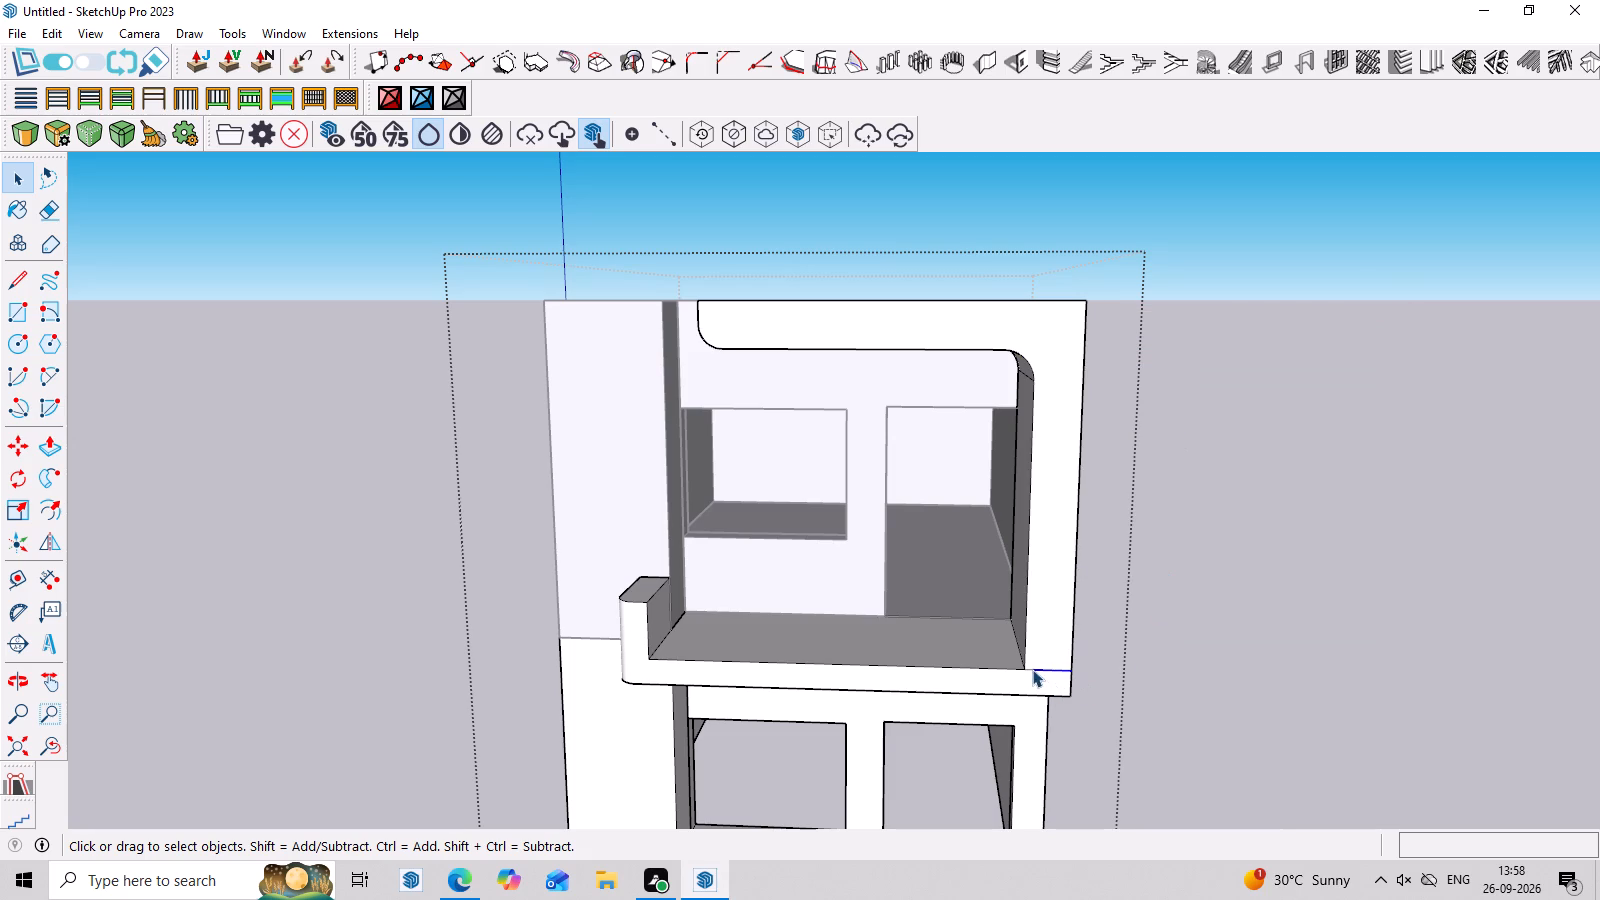
pyautogui.click(1032, 669)
pyautogui.rightClick(1022, 670)
pyautogui.click(1095, 373)
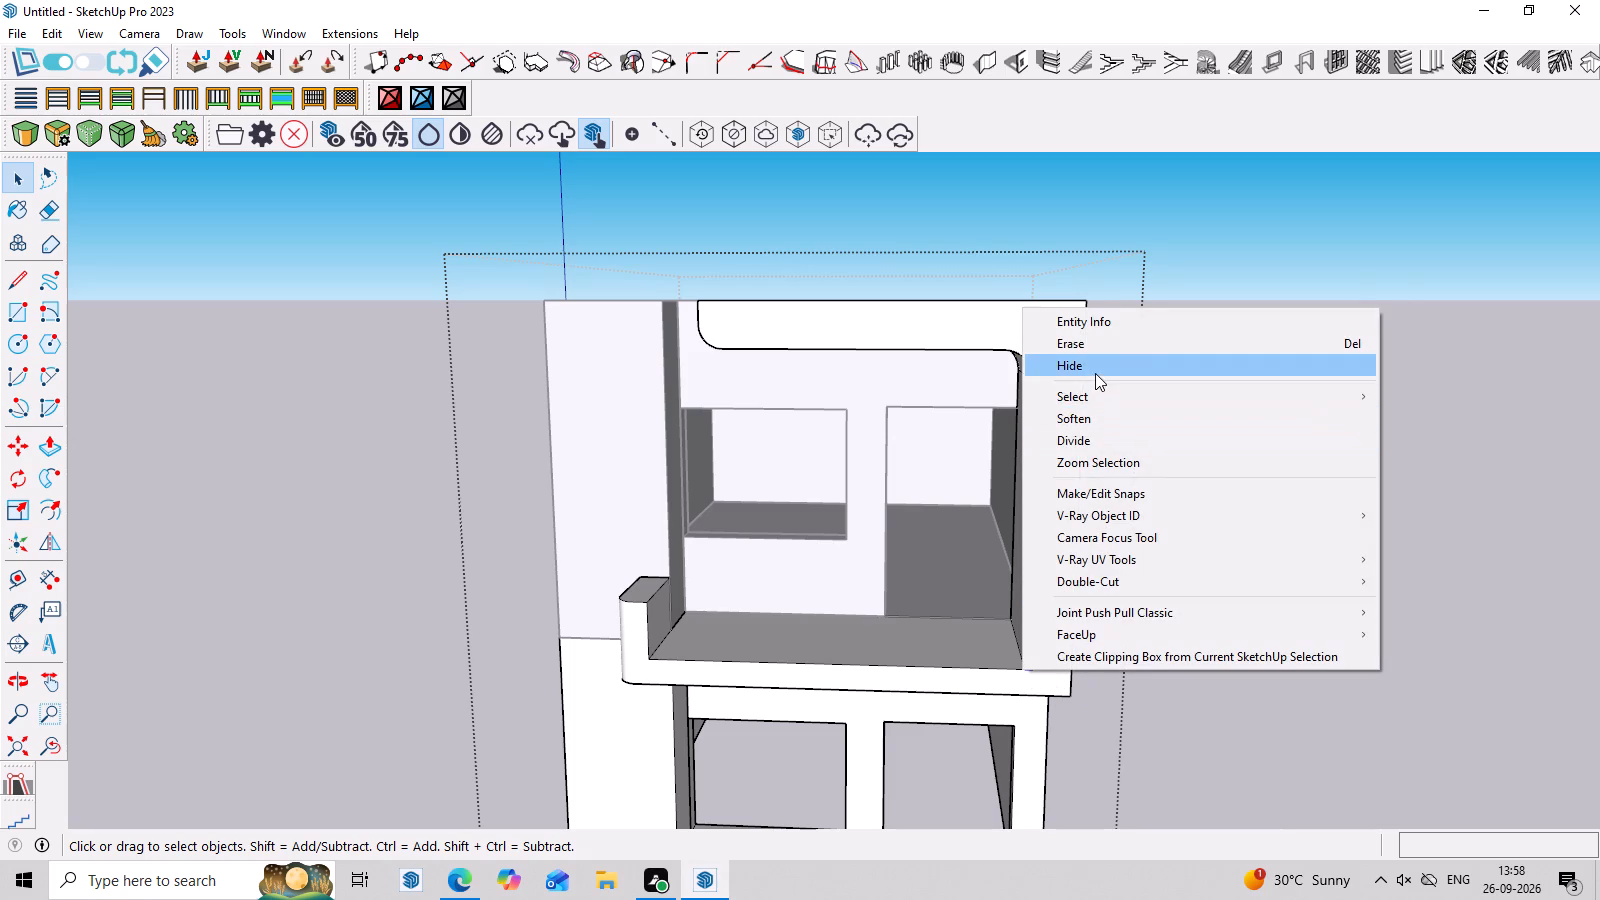
pyautogui.moveTo(1150, 632); pyautogui.dragTo(1165, 604, button='middle')
pyautogui.press('Escape')
# Open the frame group and hide the lower seam edge of the frame's rounded inner corner.
pyautogui.scroll(-10, 1168, 567)
pyautogui.middleClick(1187, 499)
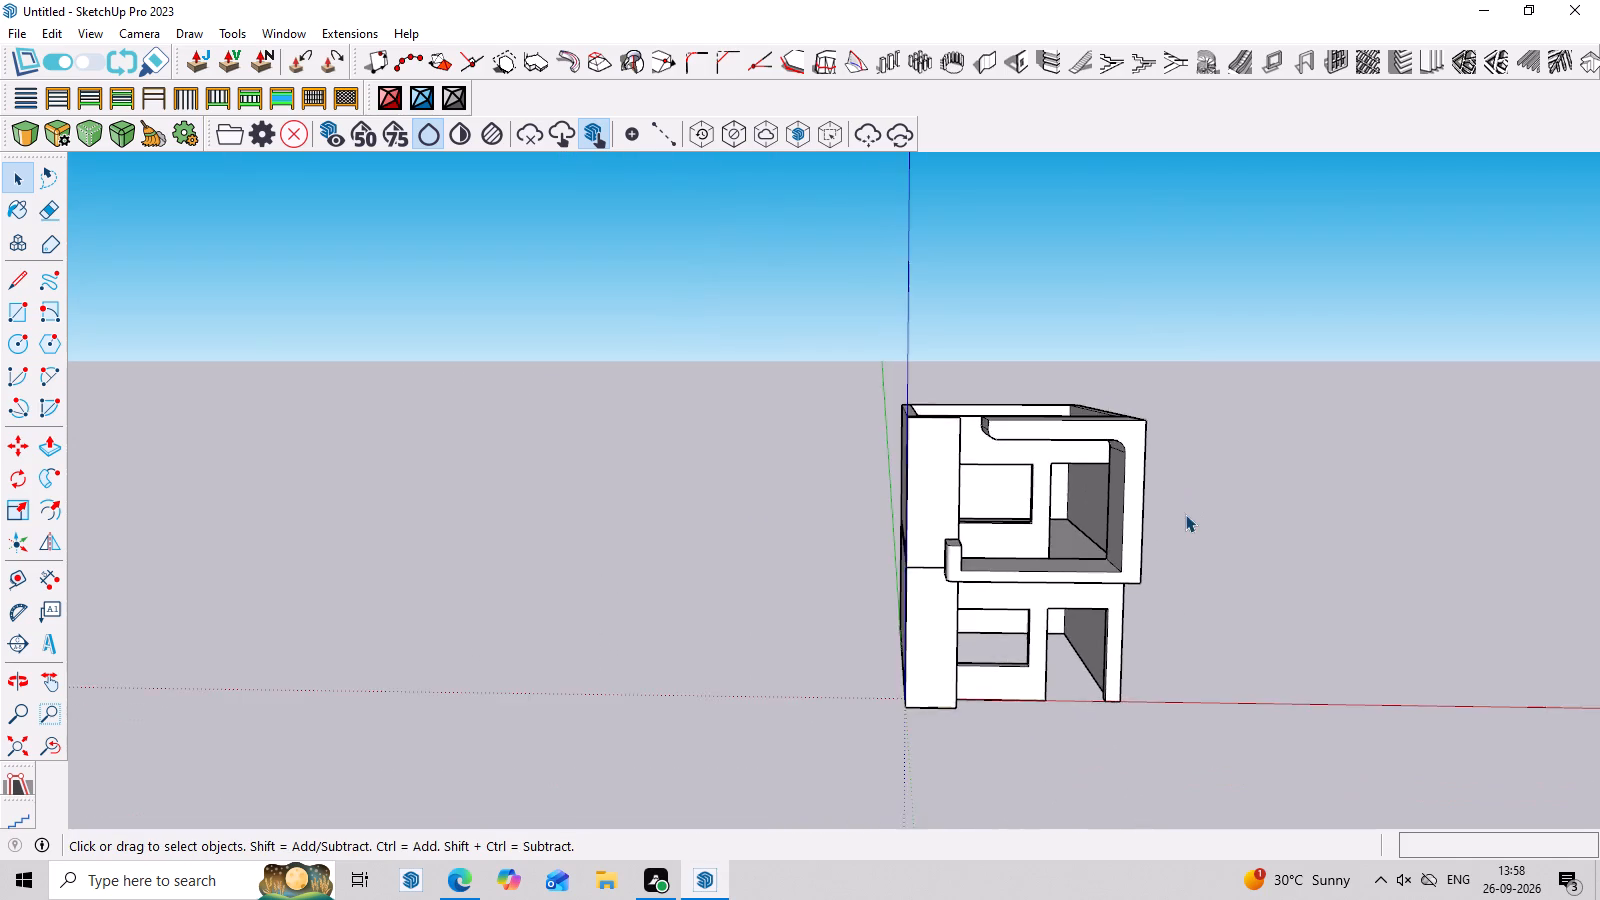
pyautogui.scroll(7, 1184, 515)
pyautogui.moveTo(1181, 528); pyautogui.dragTo(1198, 464, button='middle')
pyautogui.scroll(5, 1198, 464)
pyautogui.moveTo(1198, 465); pyautogui.dragTo(1196, 496, button='middle')
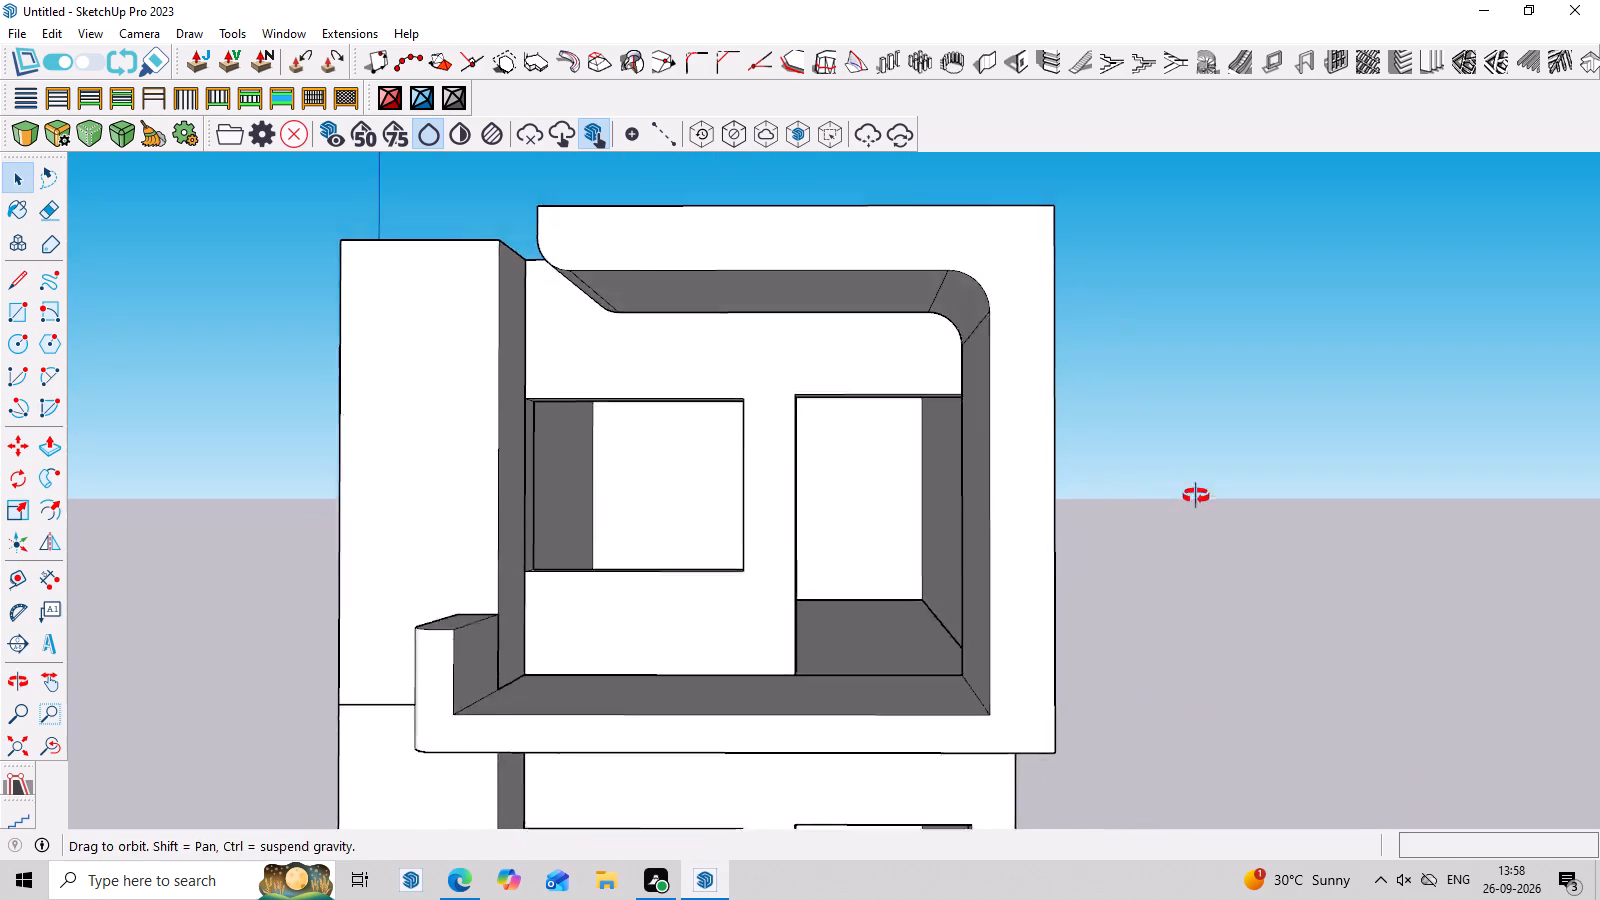
pyautogui.moveTo(1196, 496); pyautogui.dragTo(1192, 516, button='middle')
pyautogui.scroll(3, 1000, 445)
pyautogui.moveTo(996, 407); pyautogui.dragTo(1192, 322, button='middle')
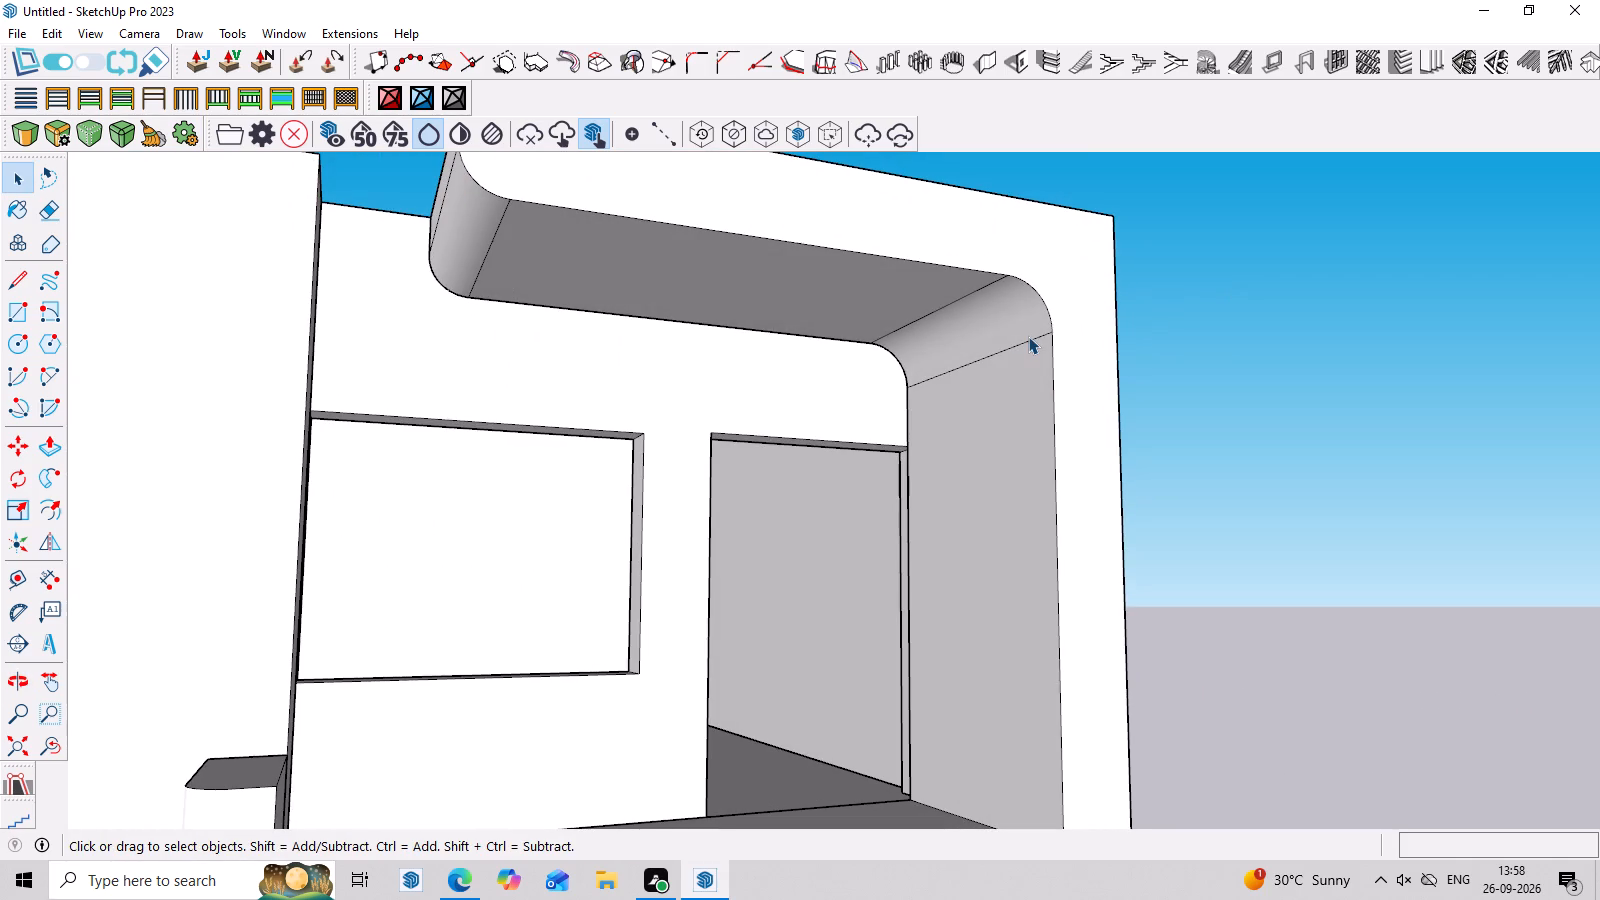
pyautogui.click(1028, 341)
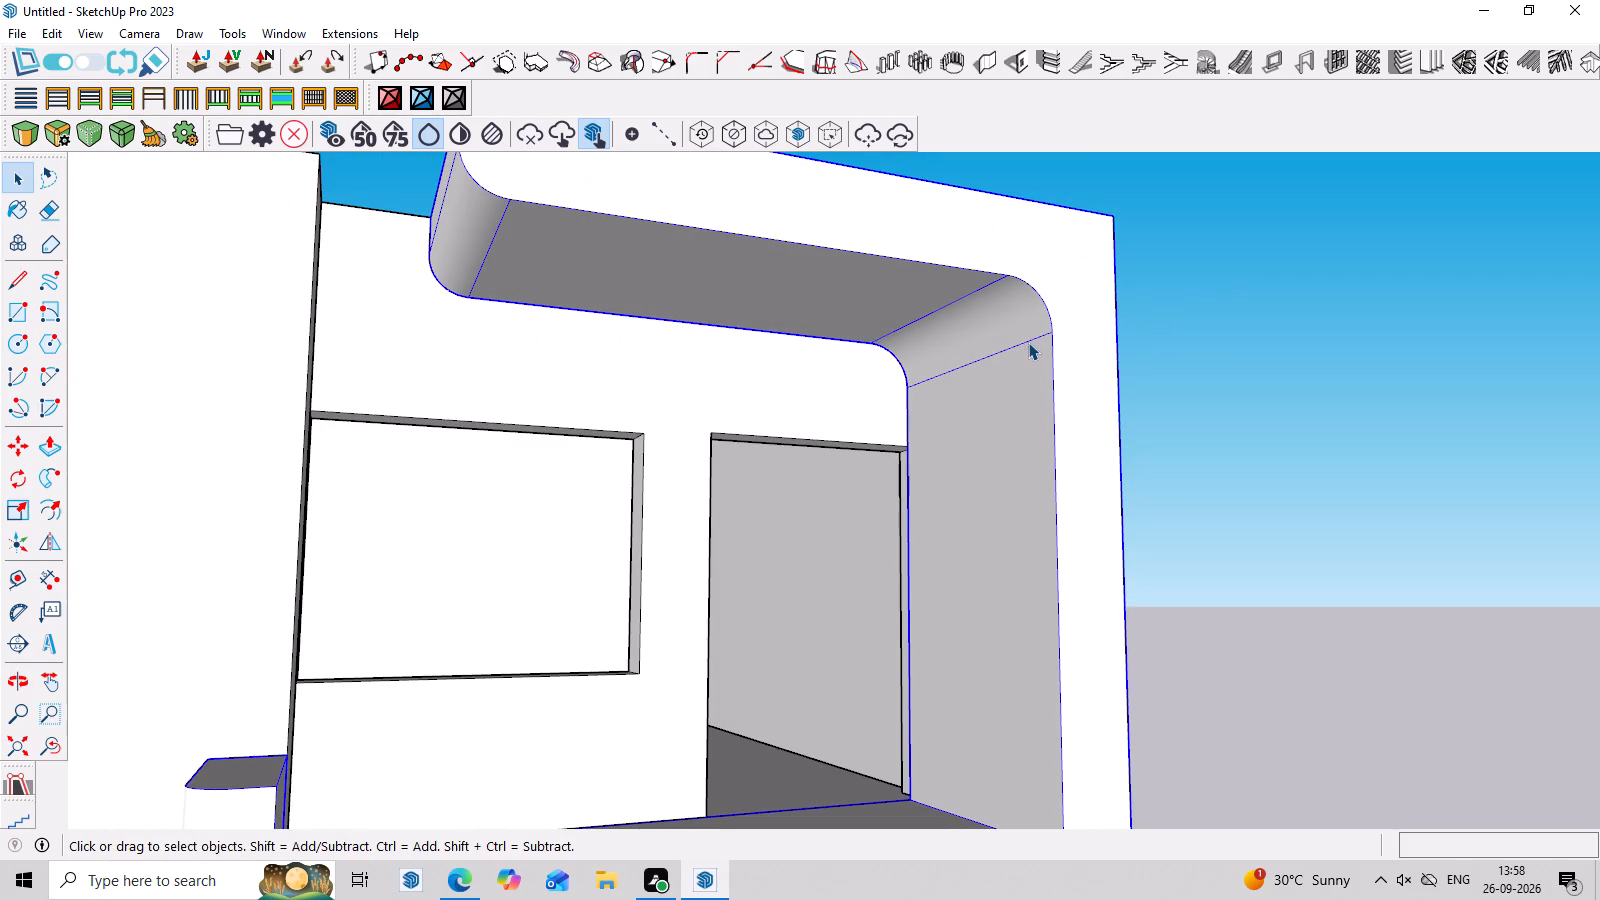
pyautogui.click(1028, 342)
pyautogui.click(1032, 342)
pyautogui.scroll(3, 1033, 342)
pyautogui.click(1033, 342)
pyautogui.click(1035, 337)
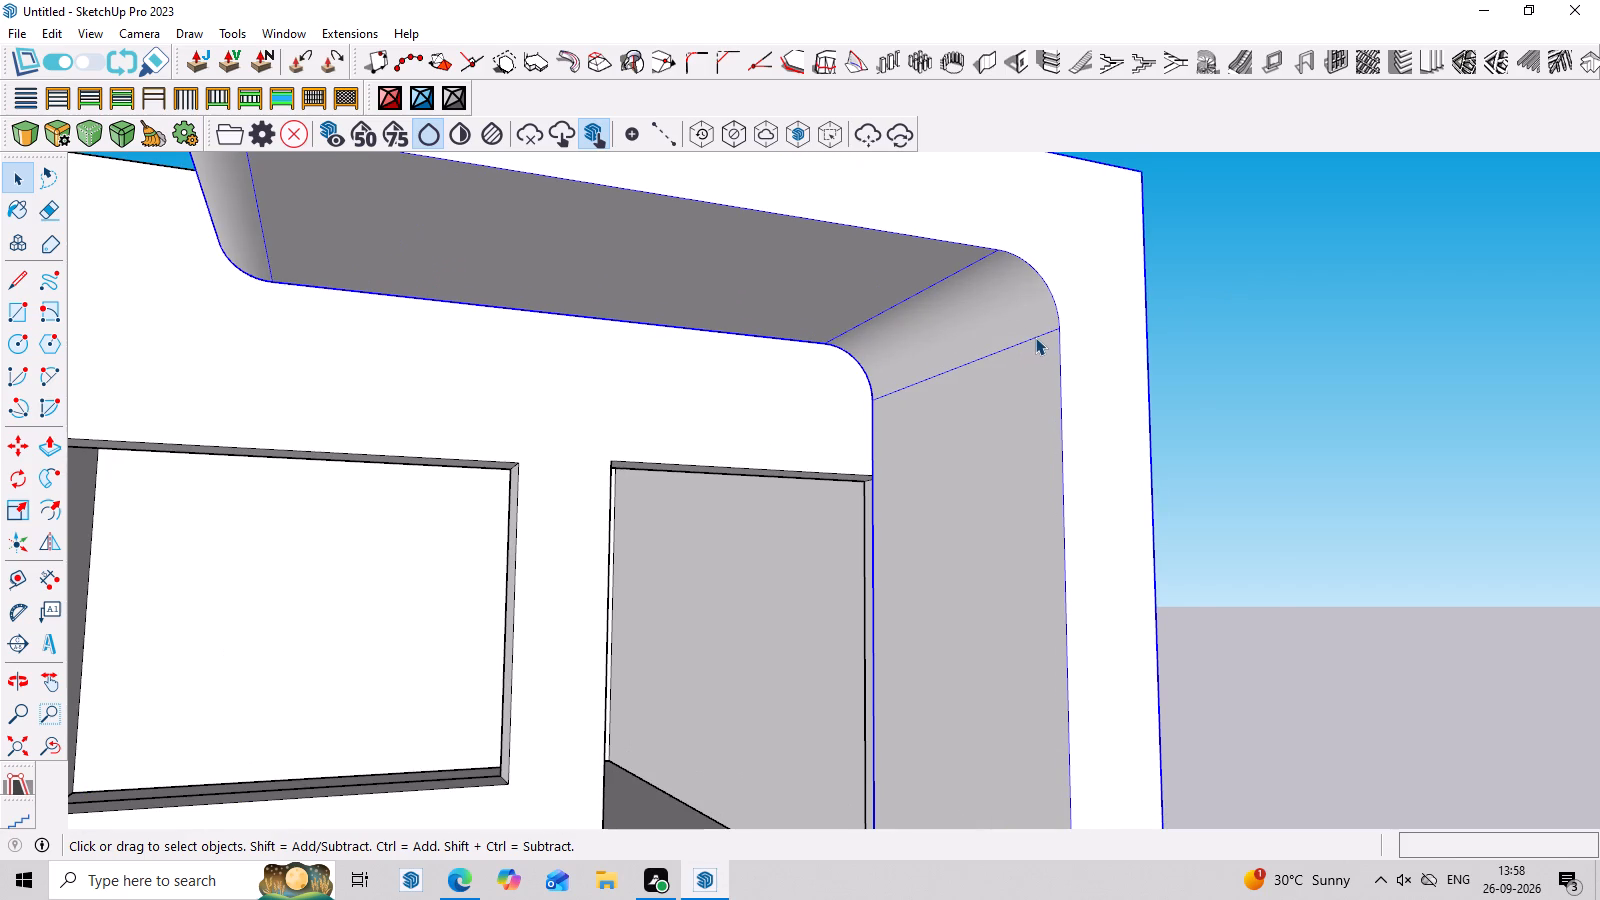
pyautogui.scroll(3, 1035, 337)
pyautogui.doubleClick(1035, 337)
pyautogui.click(1035, 337)
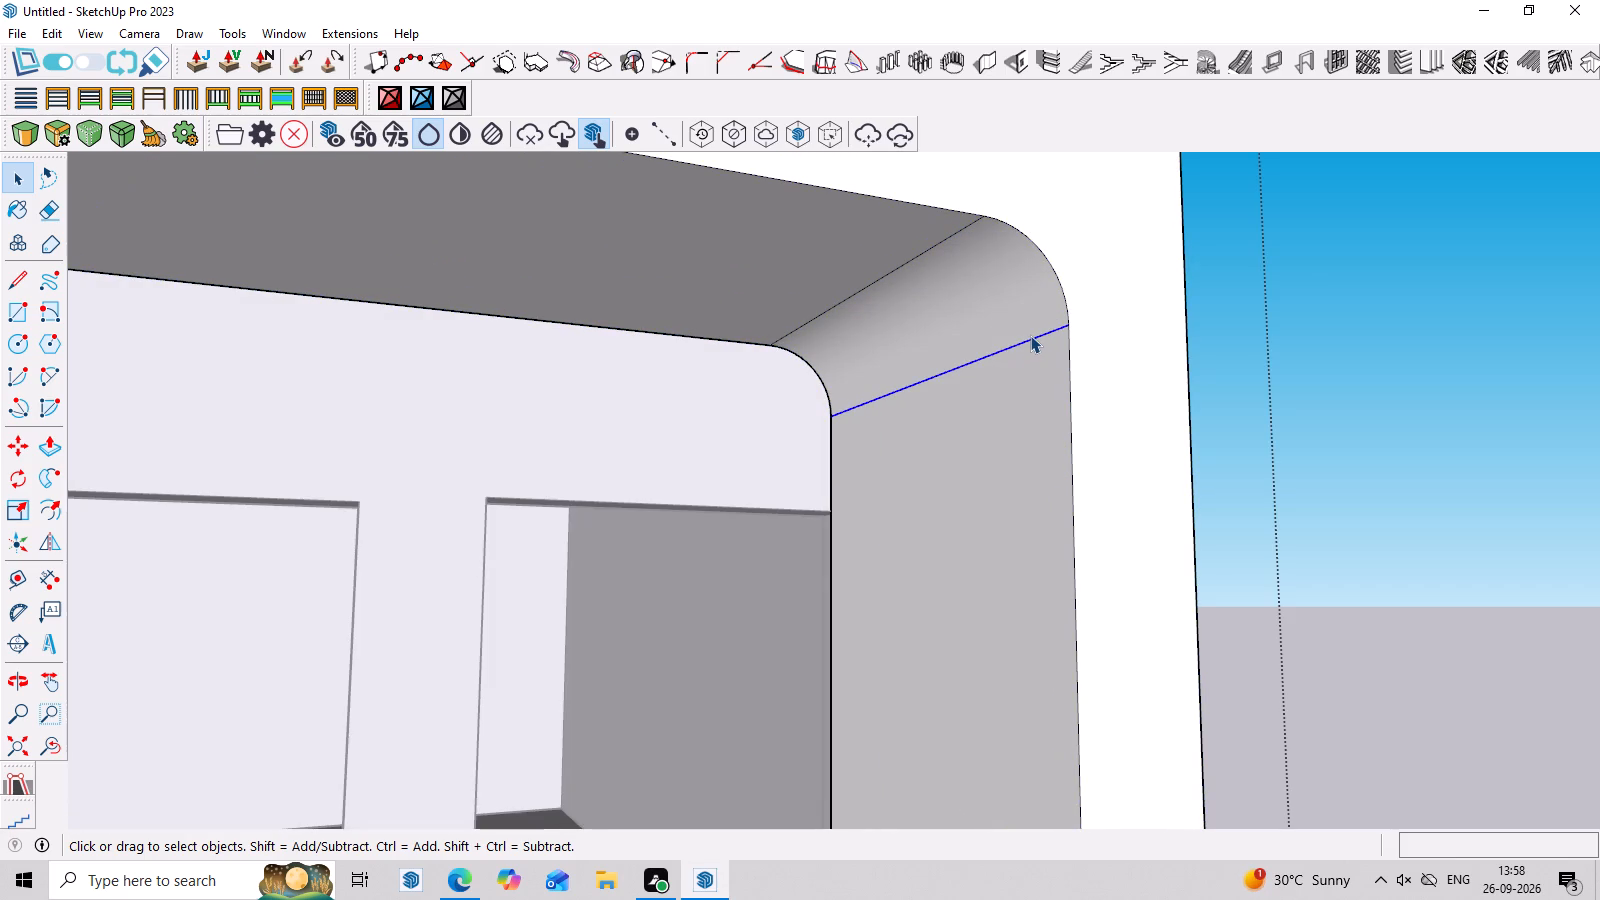
pyautogui.press('Delete')
pyautogui.hotkey('ctrl', 'z')
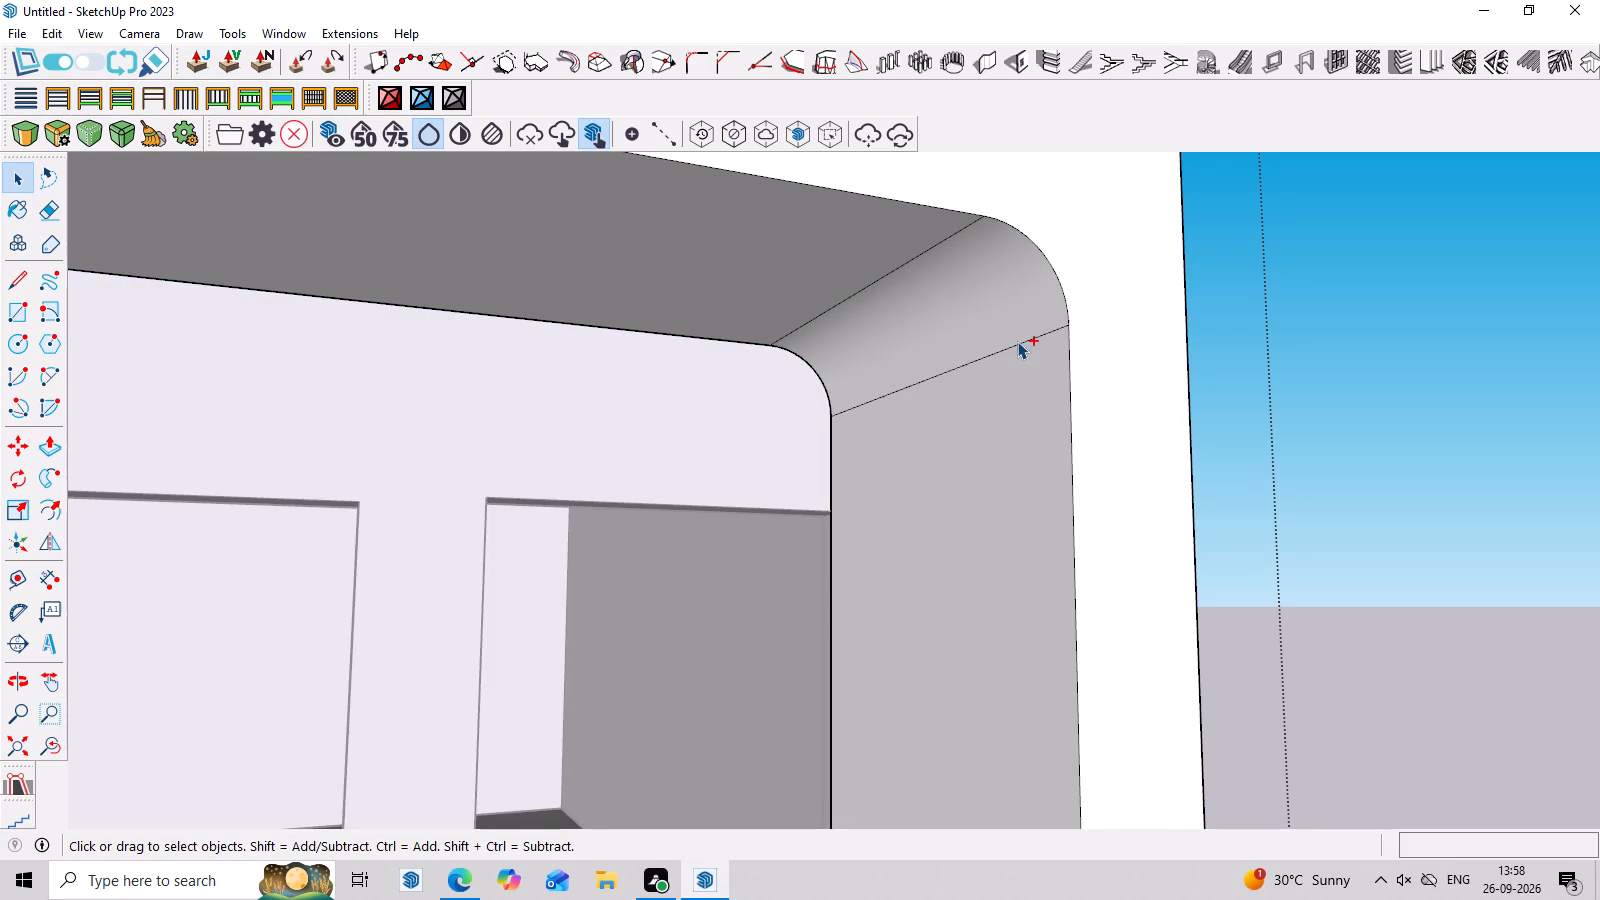
pyautogui.click(1031, 340)
pyautogui.rightClick(1031, 340)
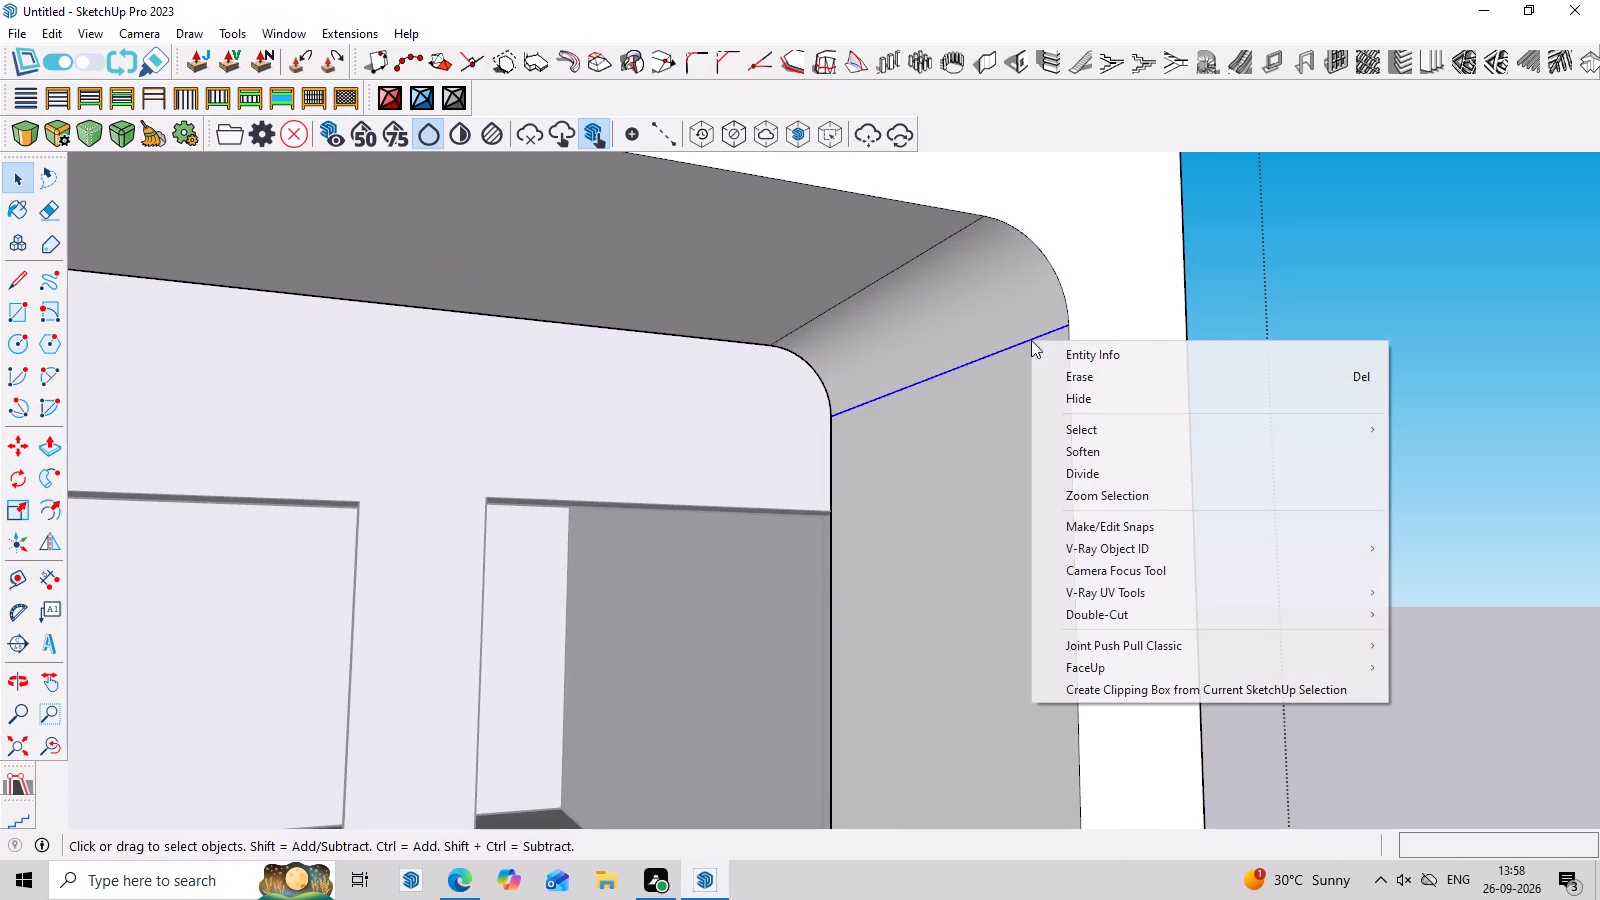
pyautogui.click(1089, 398)
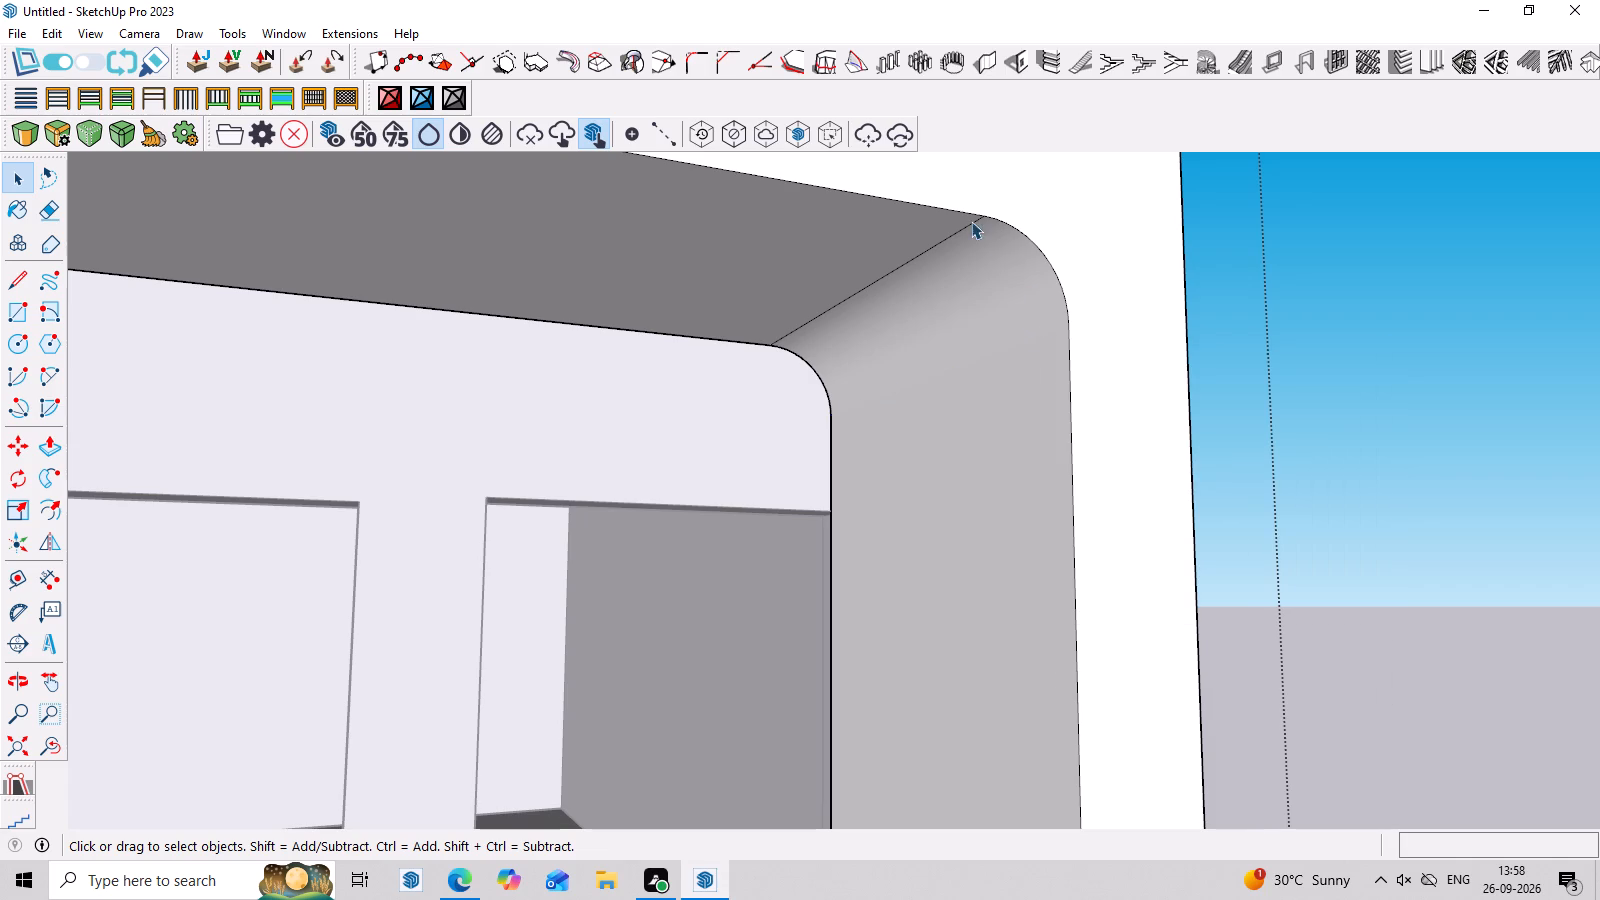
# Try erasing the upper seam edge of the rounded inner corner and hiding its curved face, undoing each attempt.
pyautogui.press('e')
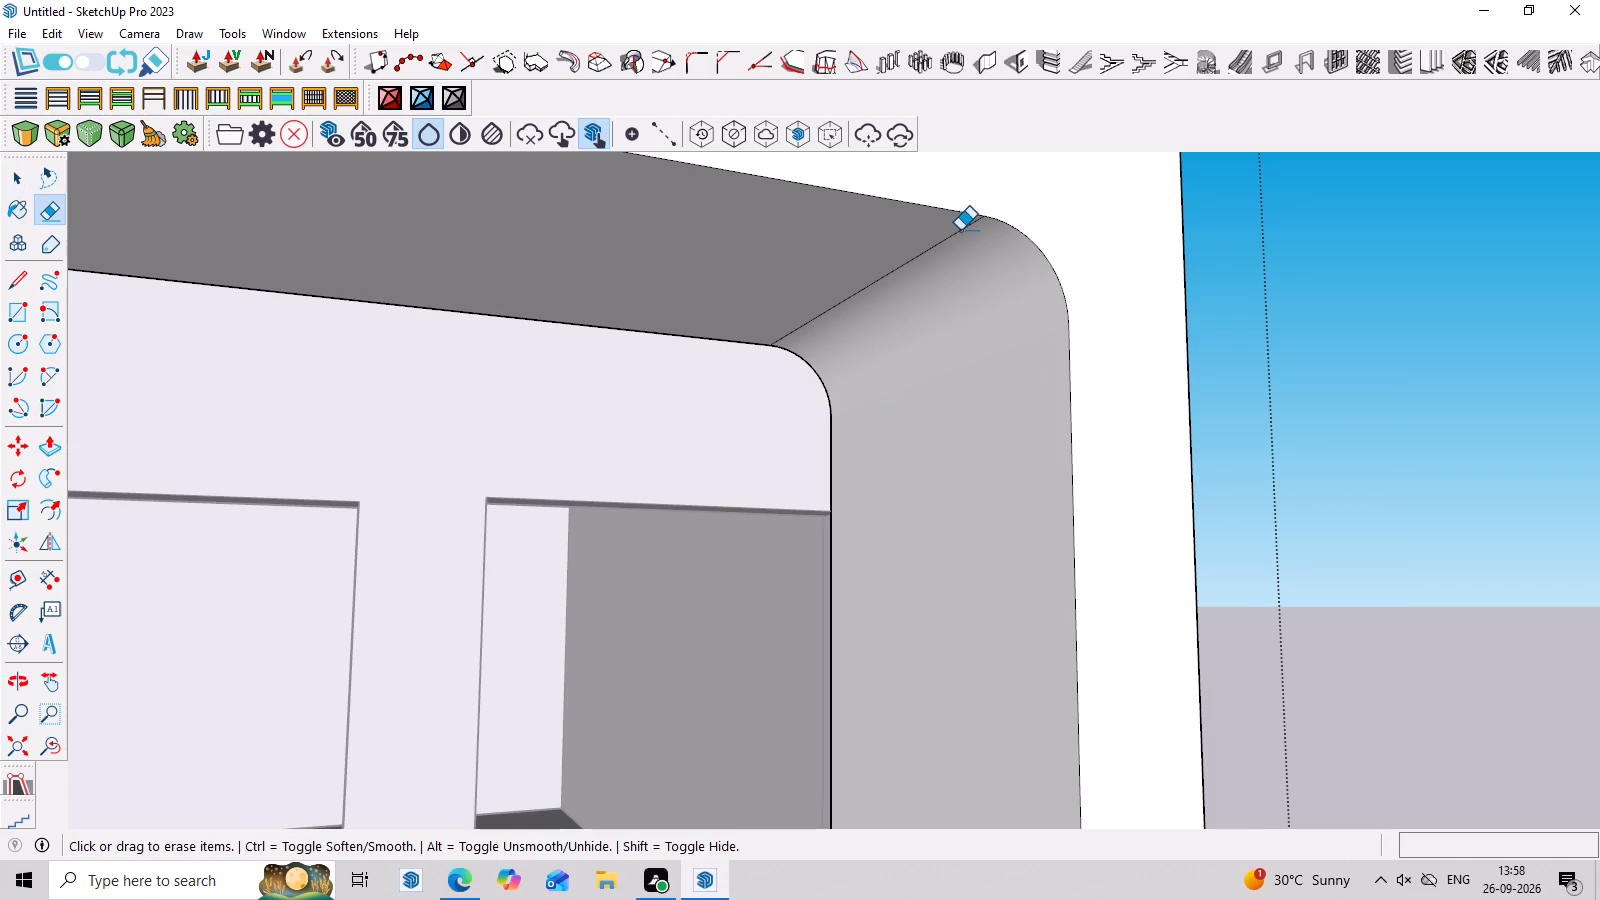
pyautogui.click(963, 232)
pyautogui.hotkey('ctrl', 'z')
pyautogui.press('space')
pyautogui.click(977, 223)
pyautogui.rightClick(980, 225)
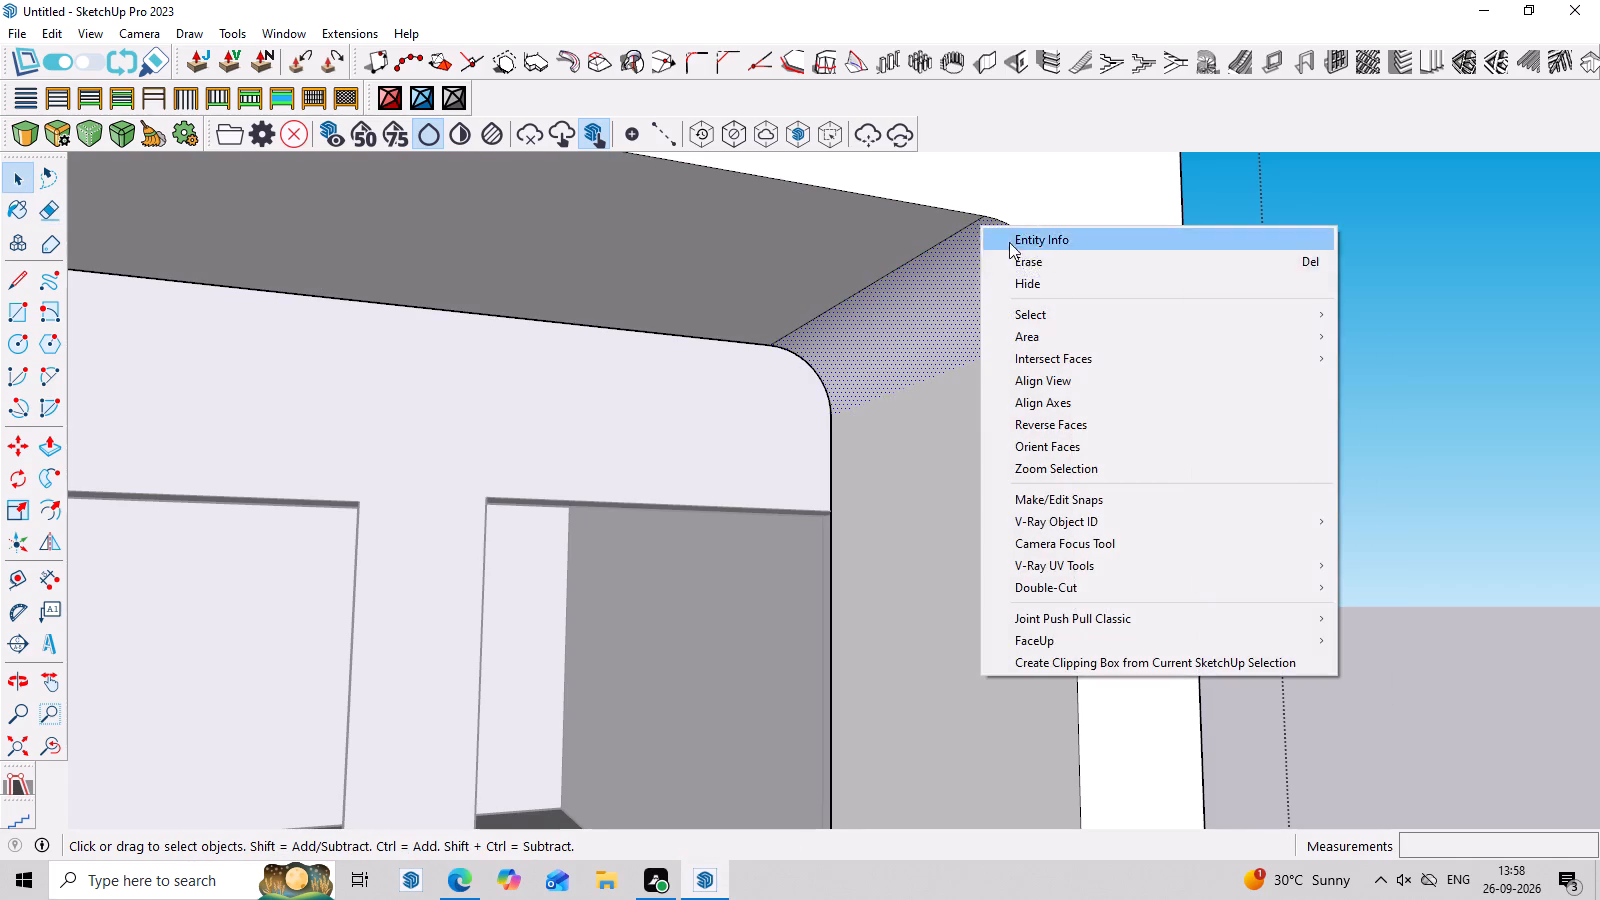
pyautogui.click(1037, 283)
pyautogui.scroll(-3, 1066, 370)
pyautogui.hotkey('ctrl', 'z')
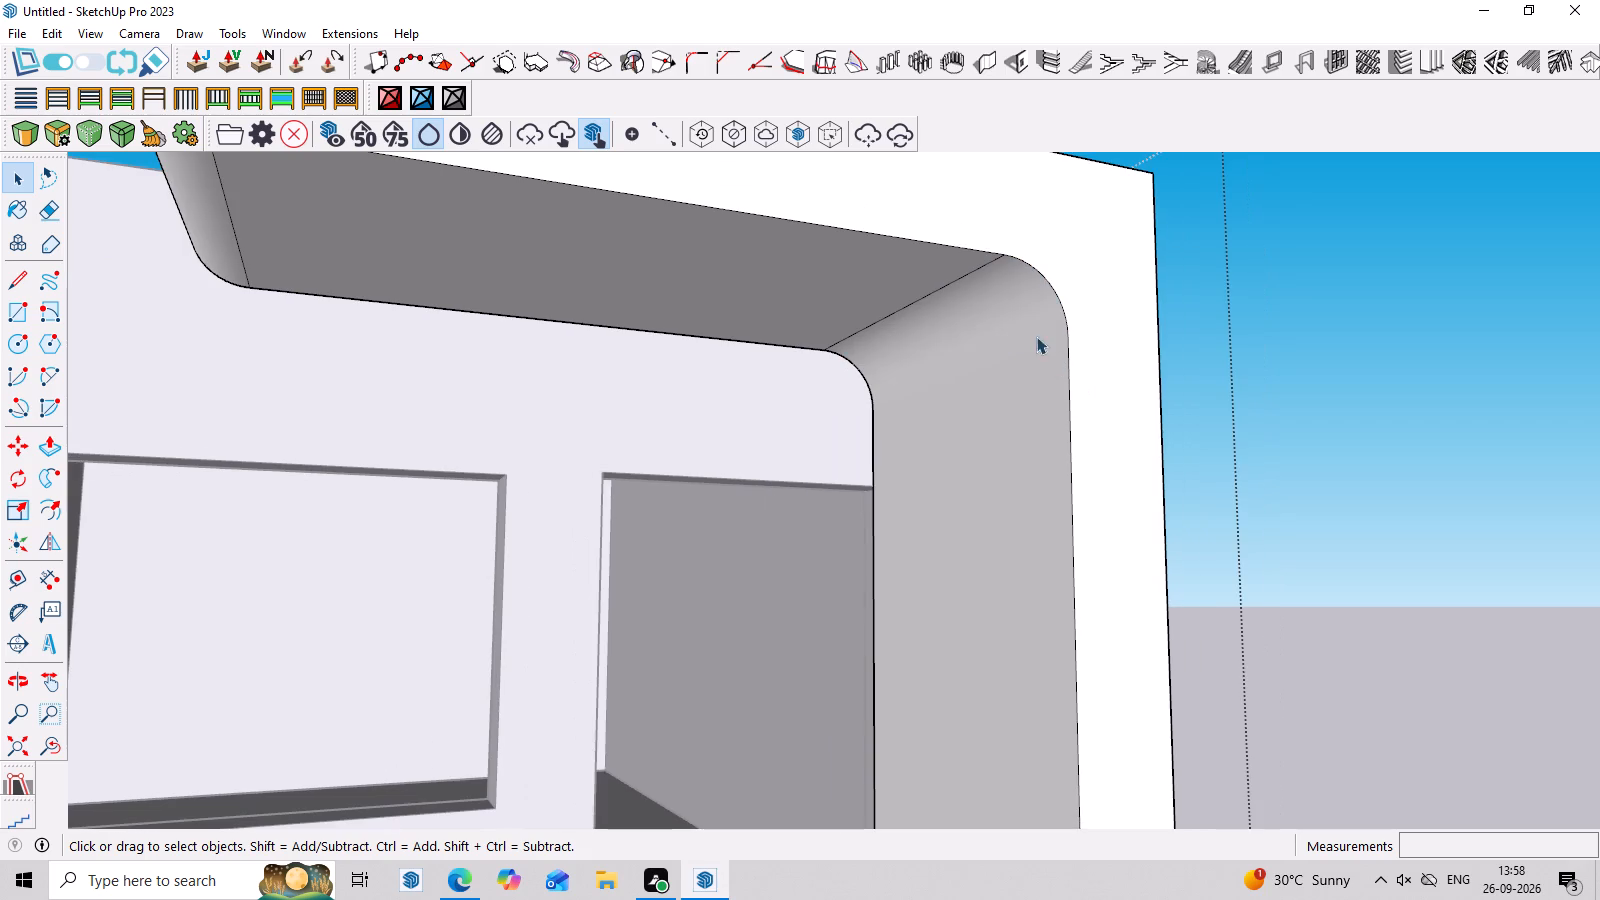
# Hide the upper seam edge of the frame's rounded inner corner.
pyautogui.click(997, 259)
pyautogui.rightClick(997, 259)
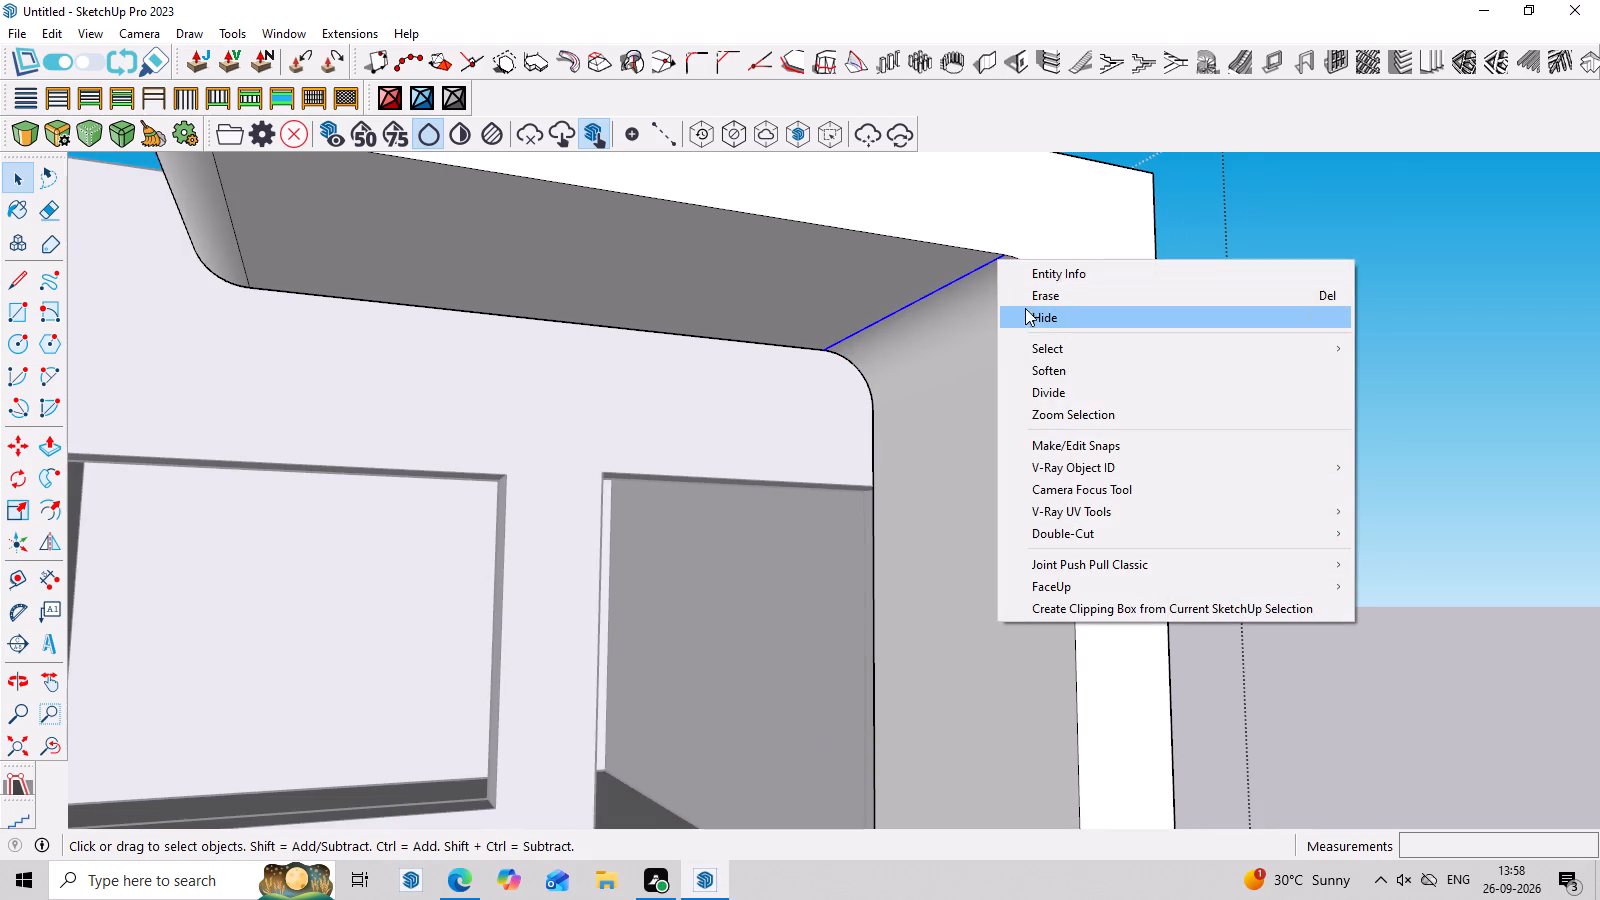
pyautogui.click(1029, 321)
# Hide both seam edges of the rounding at the frame beam's free end and close the group.
pyautogui.scroll(-6, 1119, 408)
pyautogui.moveTo(1228, 489); pyautogui.dragTo(1197, 537, button='middle')
pyautogui.scroll(2, 532, 385)
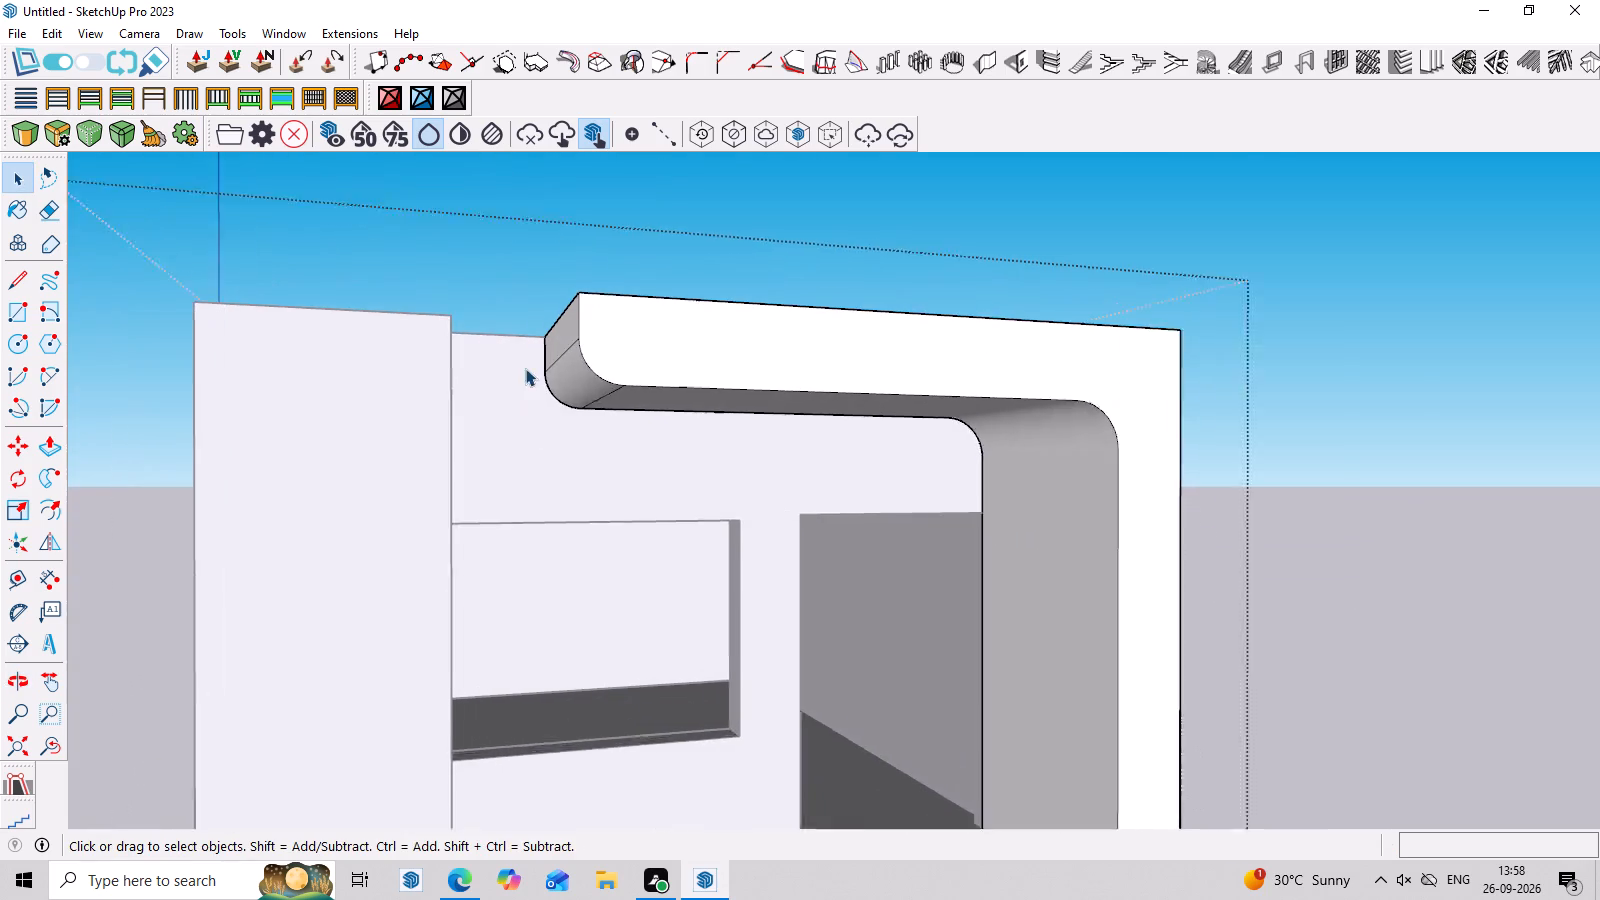
pyautogui.scroll(1, 525, 368)
pyautogui.moveTo(570, 372); pyautogui.dragTo(693, 428, button='middle')
pyautogui.scroll(3, 752, 411)
pyautogui.click(653, 355)
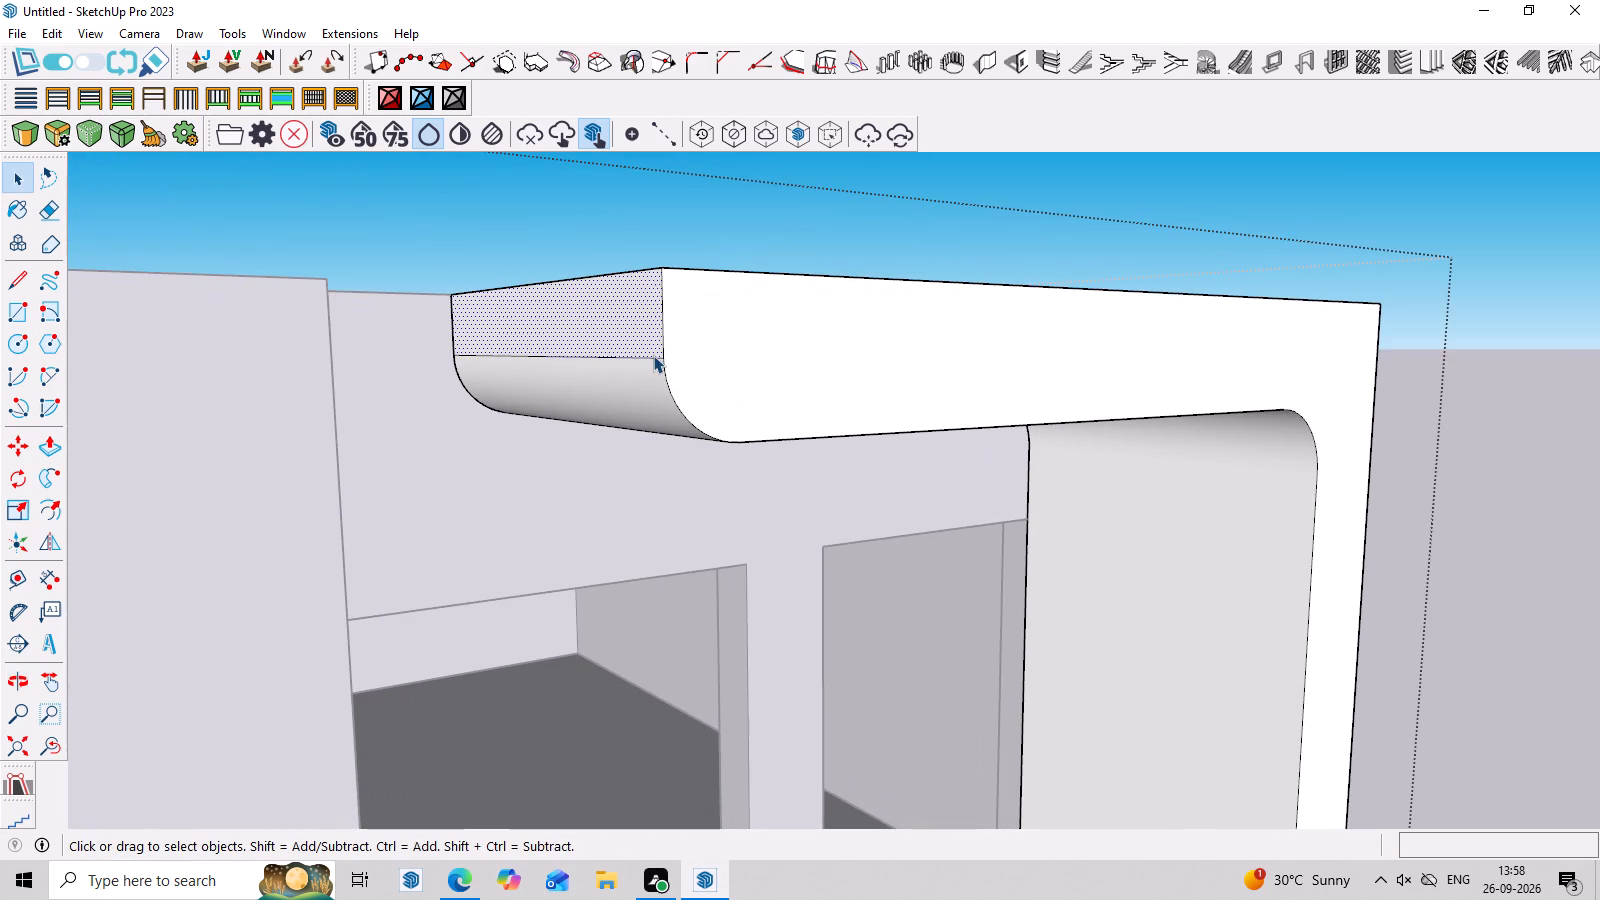
pyautogui.click(656, 359)
pyautogui.rightClick(656, 359)
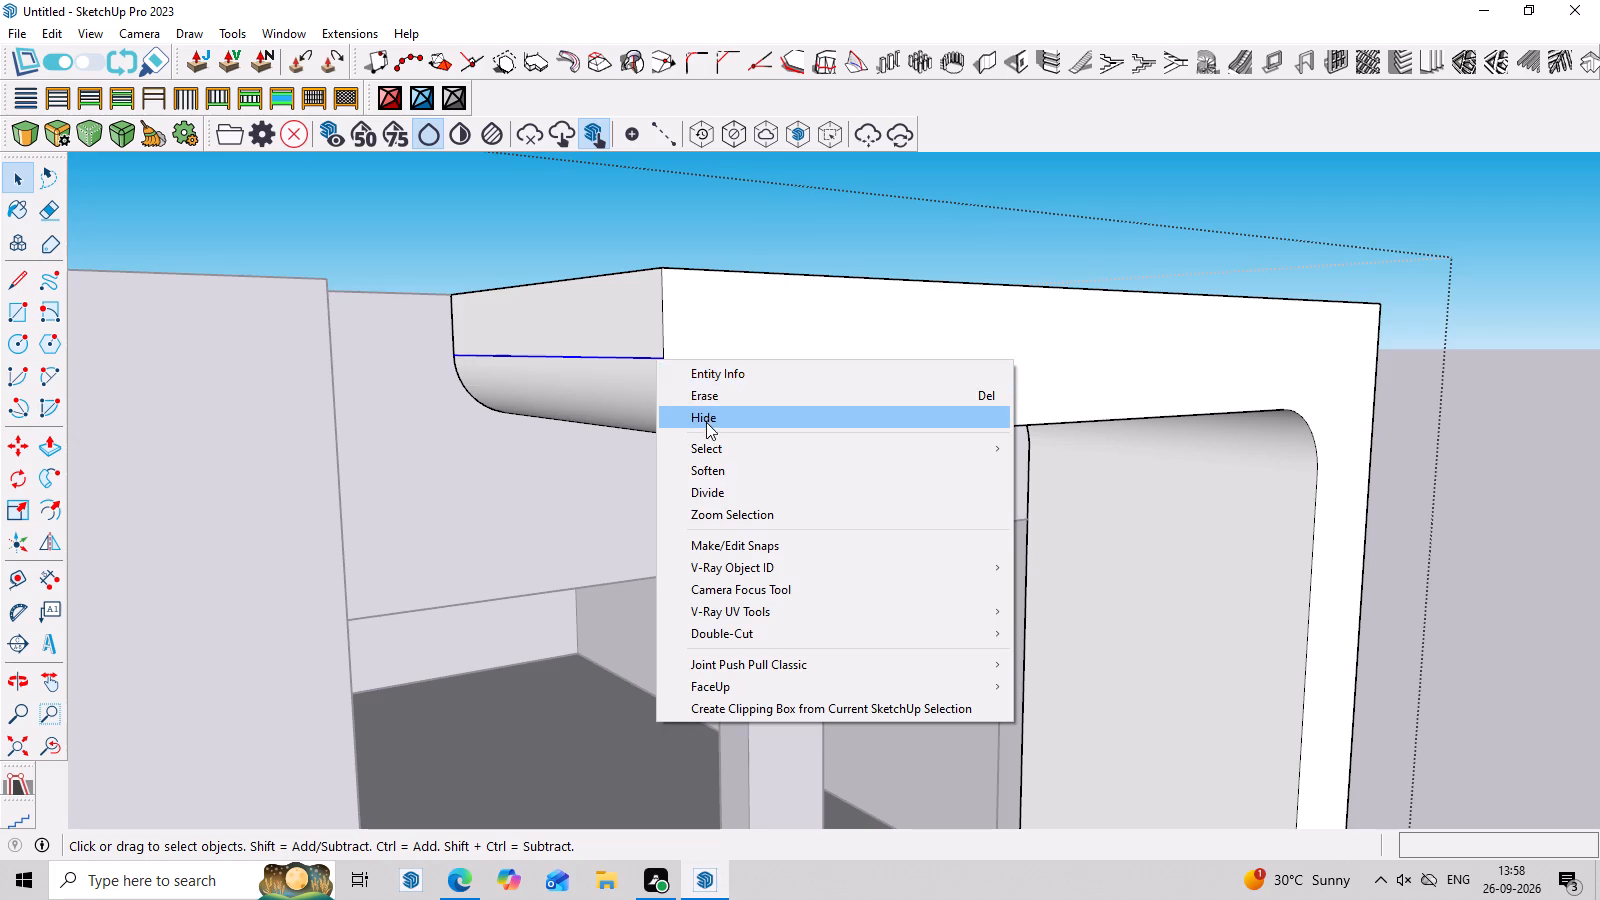
pyautogui.click(706, 424)
pyautogui.moveTo(683, 440); pyautogui.dragTo(644, 236, button='middle')
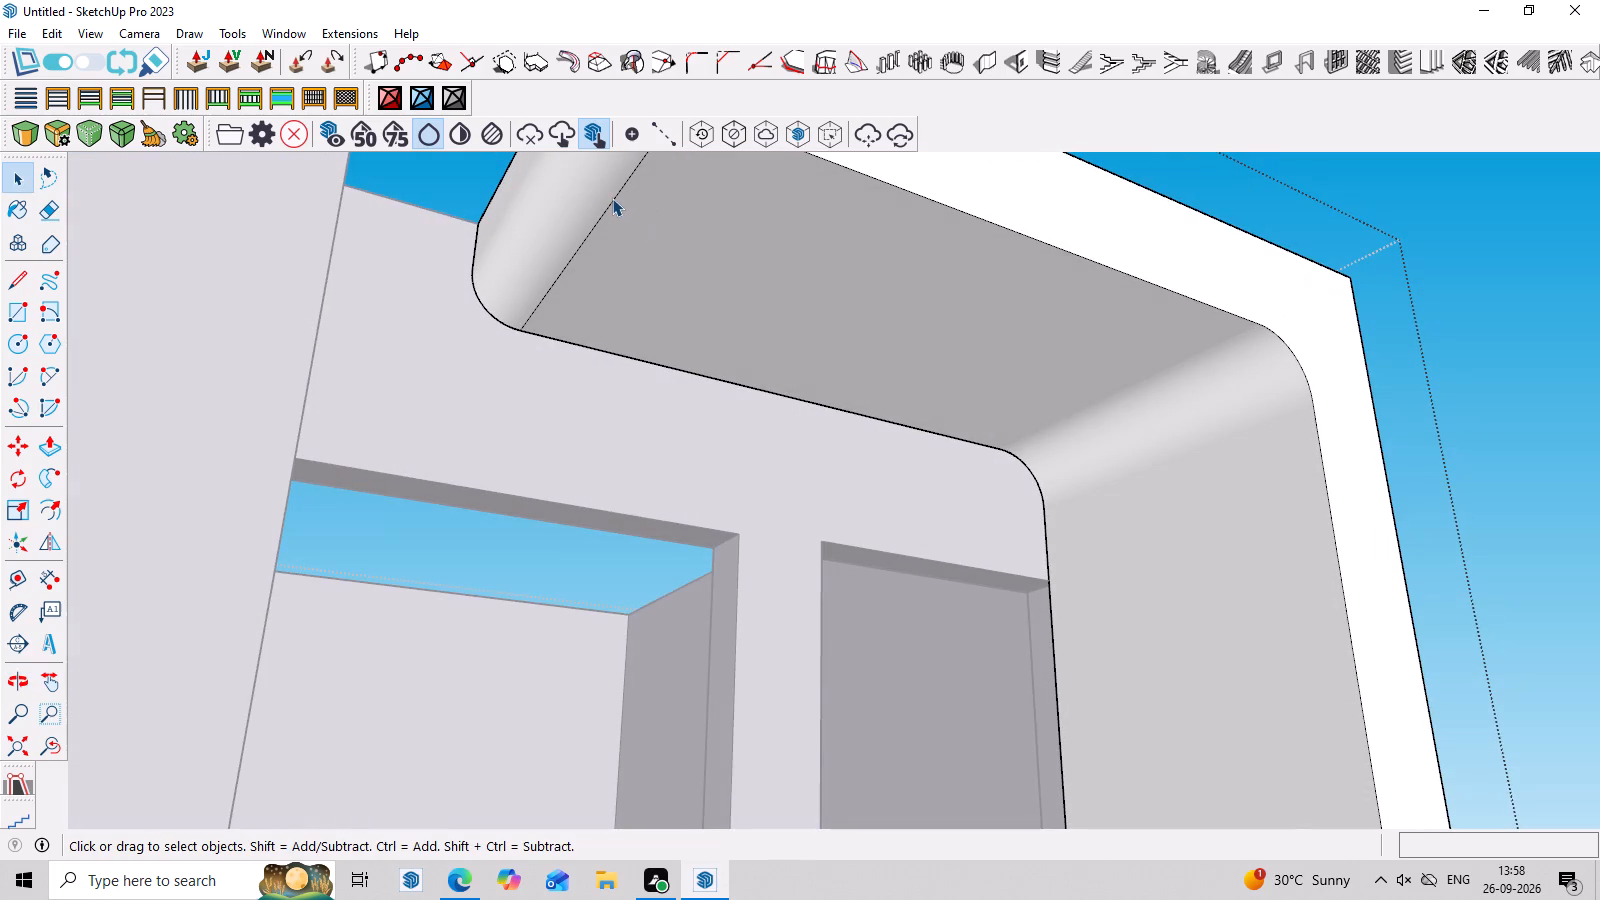
pyautogui.click(612, 200)
pyautogui.rightClick(612, 200)
pyautogui.click(656, 253)
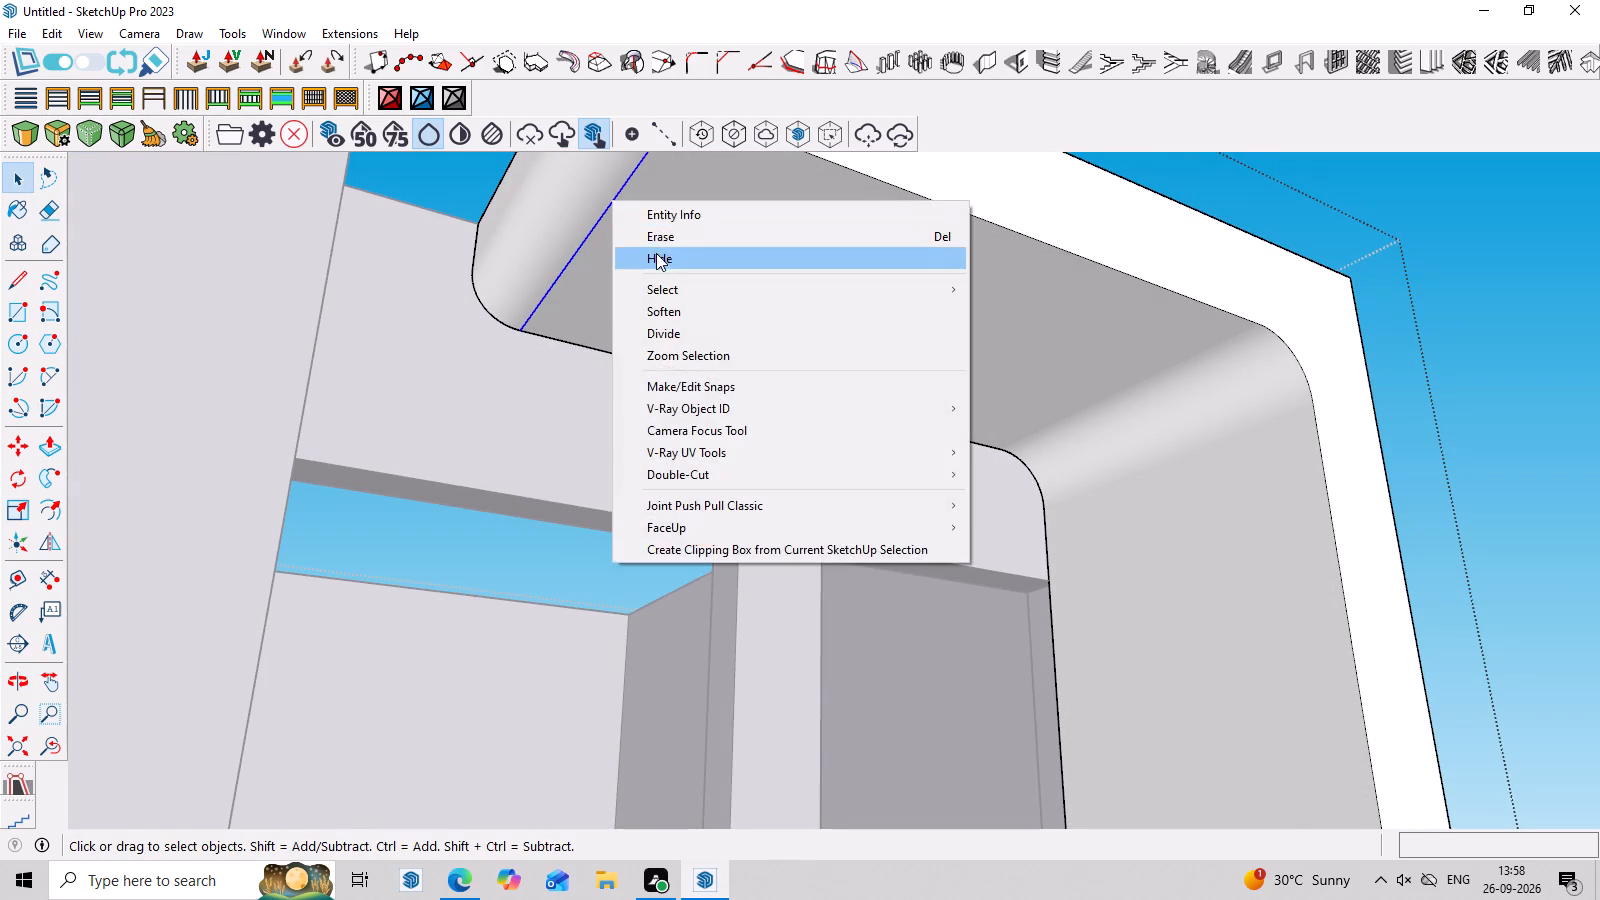
pyautogui.scroll(-11, 646, 375)
pyautogui.moveTo(933, 549); pyautogui.dragTo(764, 775, button='middle')
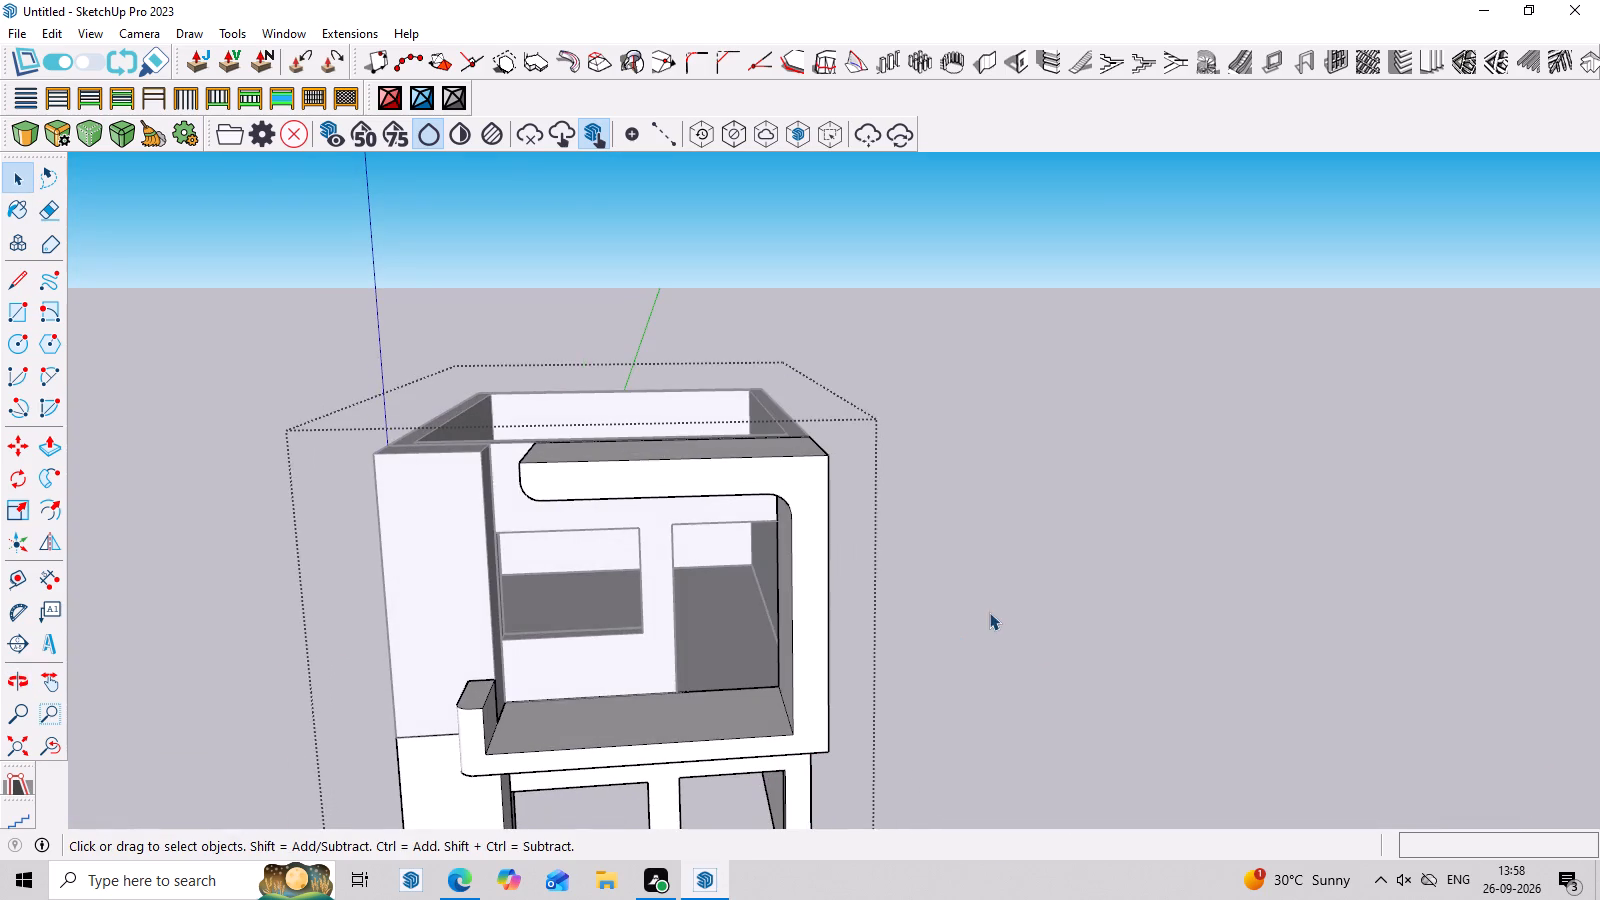
pyautogui.click(996, 594)
# Open the upper-storey wall group and Push/Pull the window's column-side jamb about 5' 3" to the opposite jamb, filling the opening.
pyautogui.moveTo(1014, 686); pyautogui.dragTo(975, 503, button='middle')
pyautogui.scroll(3, 974, 501)
pyautogui.moveTo(974, 501); pyautogui.dragTo(1017, 606, button='middle')
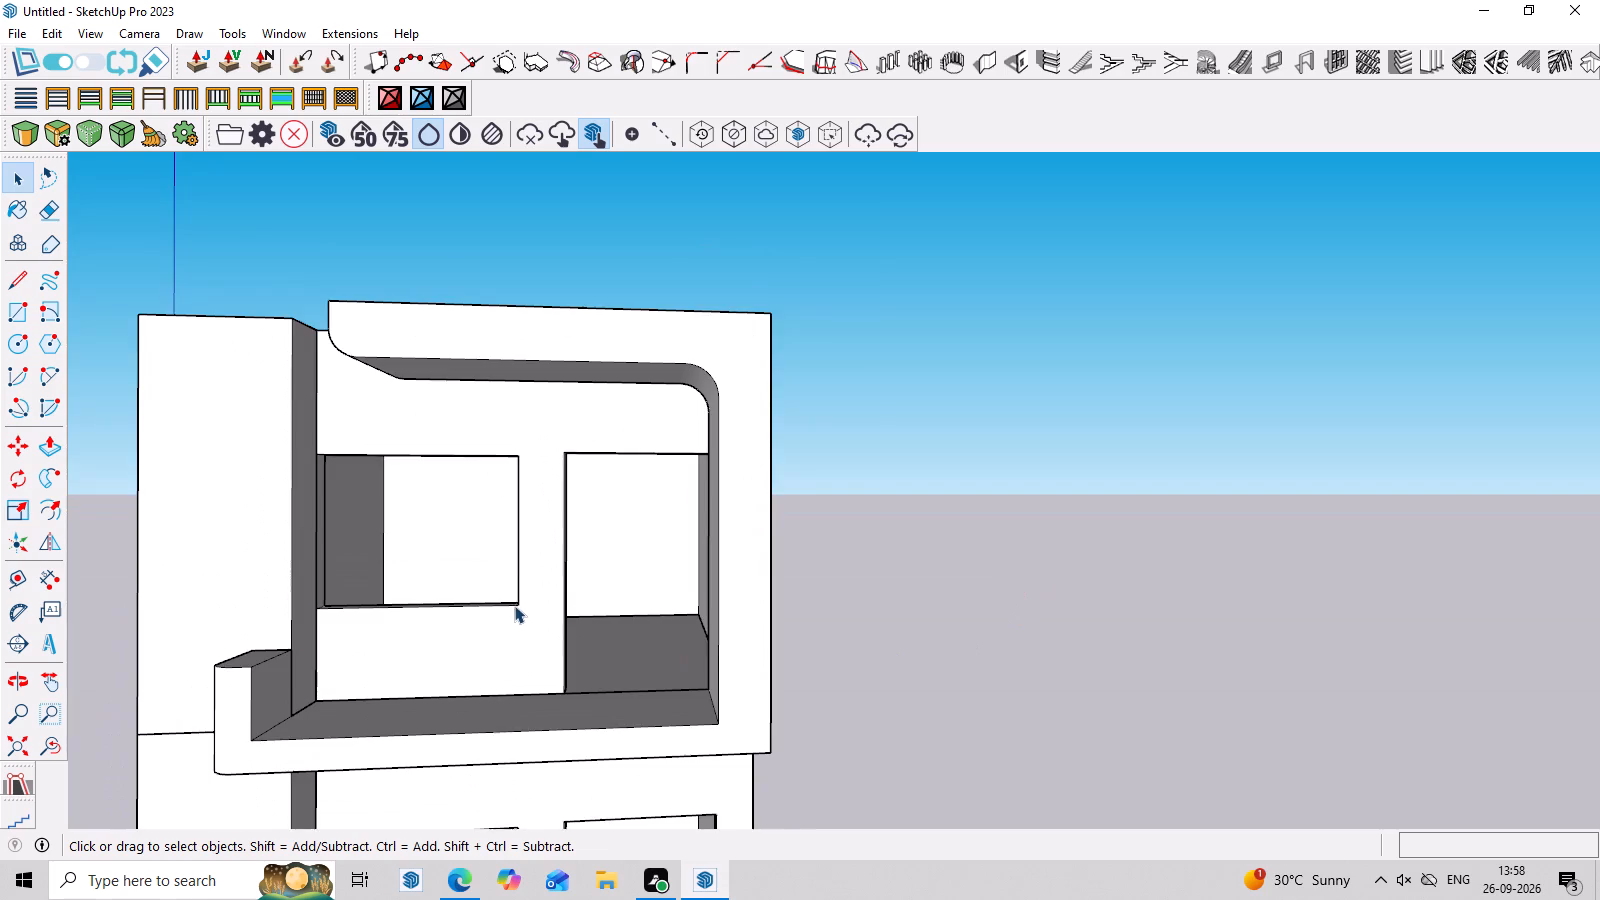
pyautogui.scroll(2, 514, 601)
pyautogui.moveTo(534, 594); pyautogui.dragTo(549, 641, button='middle')
pyautogui.scroll(3, 371, 576)
pyautogui.moveTo(439, 586); pyautogui.dragTo(427, 597, button='middle')
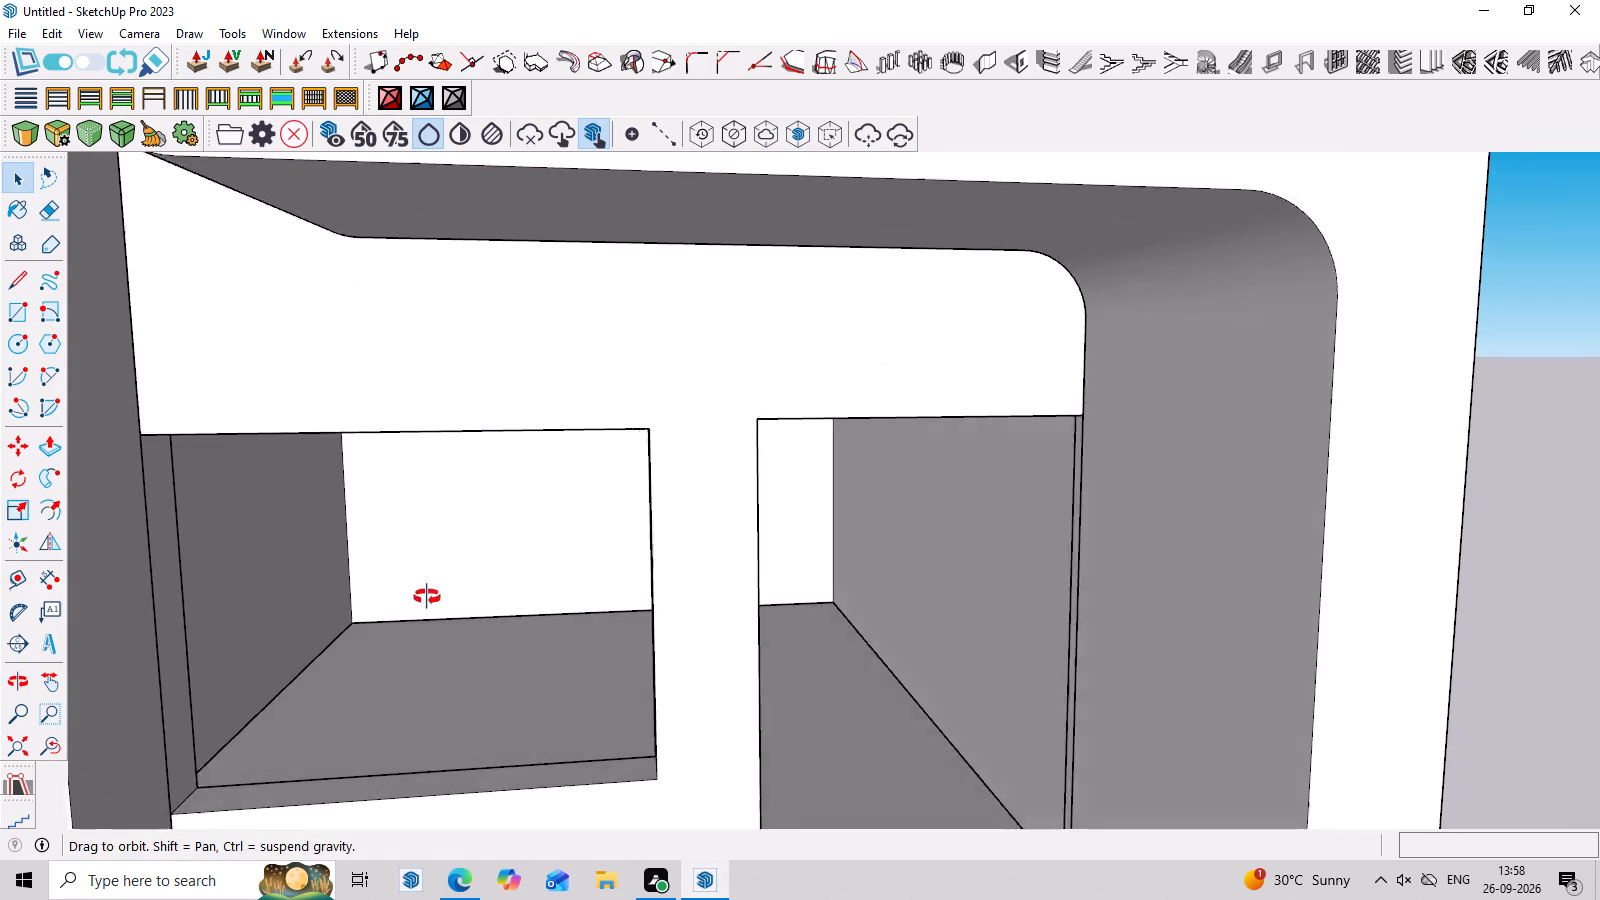
pyautogui.moveTo(427, 597); pyautogui.dragTo(404, 601, button='middle')
pyautogui.scroll(-7, 434, 615)
pyautogui.moveTo(739, 609); pyautogui.dragTo(758, 550, button='middle')
pyautogui.scroll(3, 476, 509)
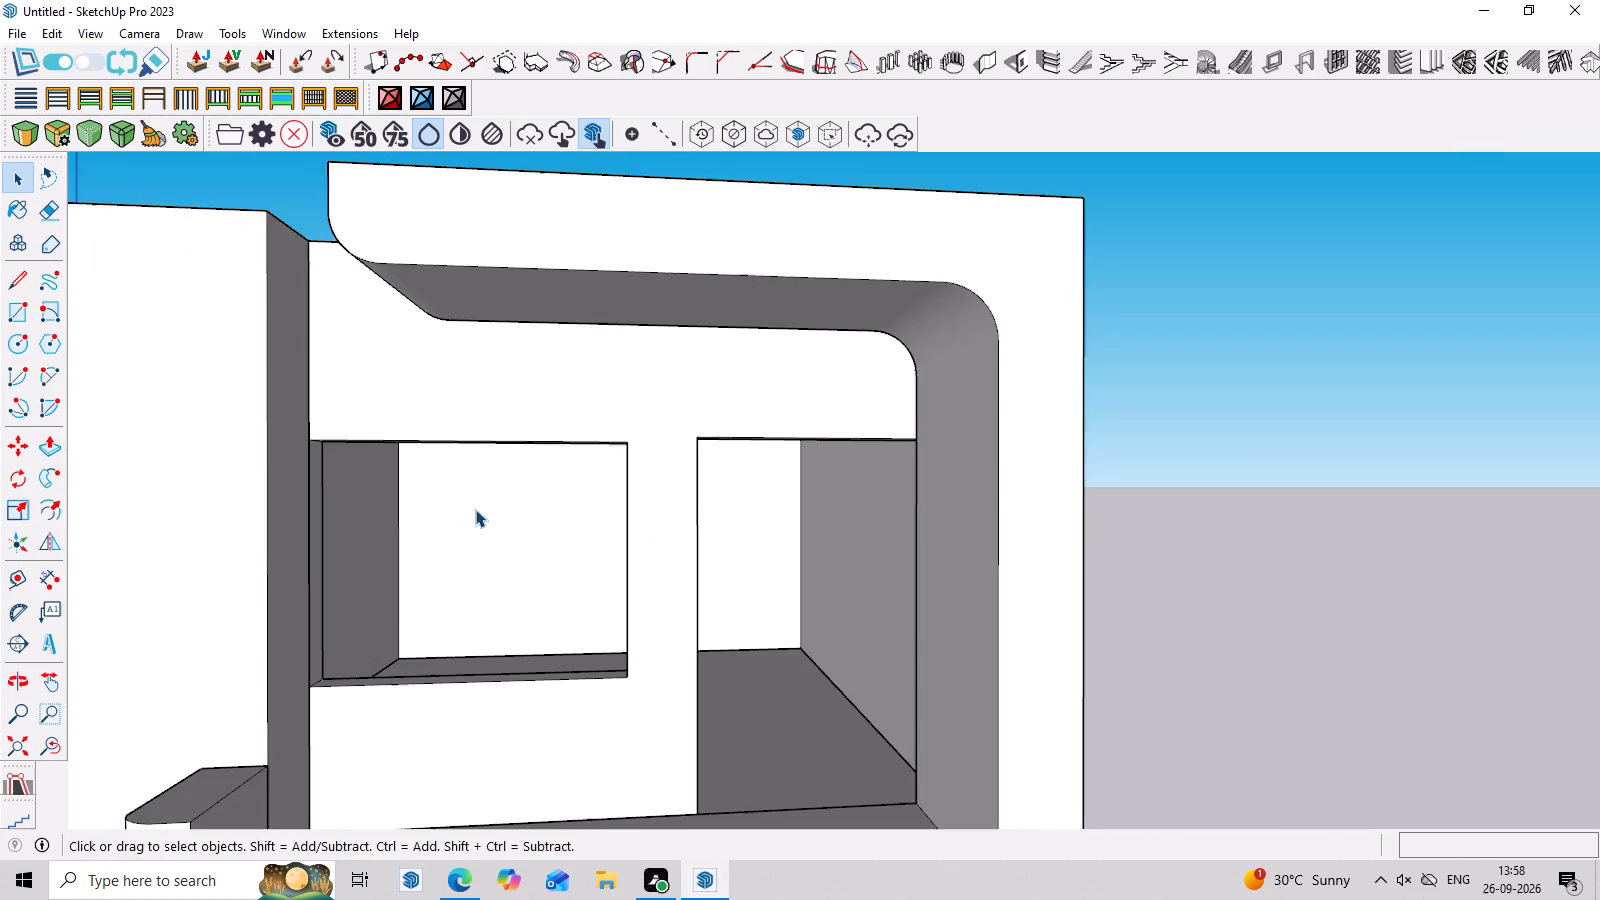
pyautogui.moveTo(559, 530); pyautogui.dragTo(509, 539, button='middle')
pyautogui.scroll(3, 273, 545)
pyautogui.doubleClick(246, 564)
pyautogui.doubleClick(246, 564)
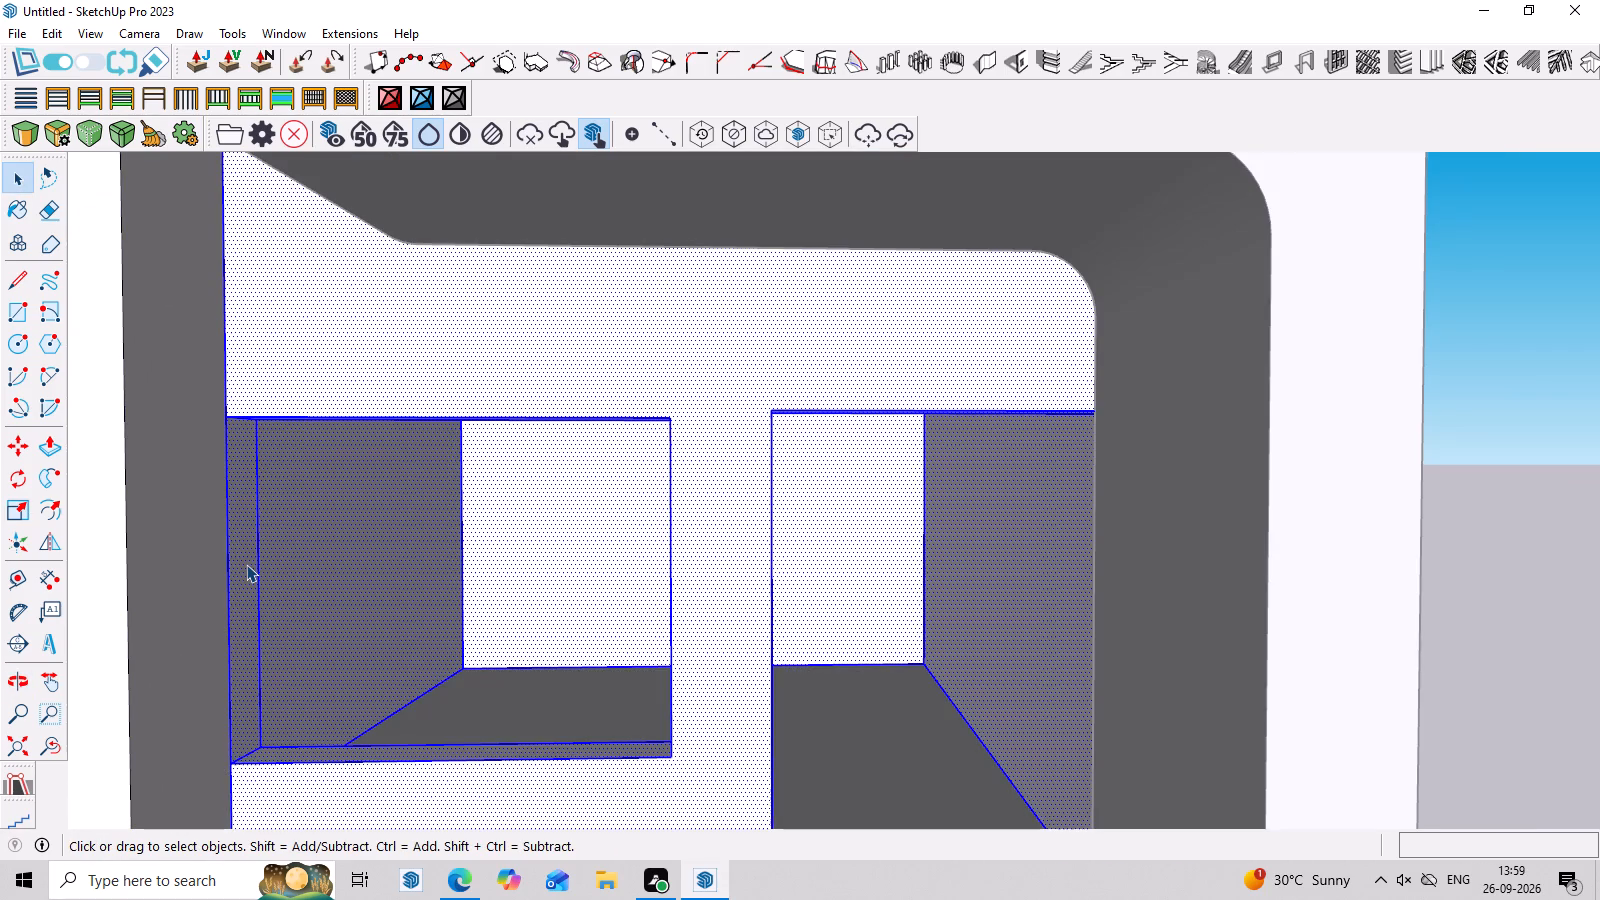
pyautogui.click(246, 564)
pyautogui.press('o')
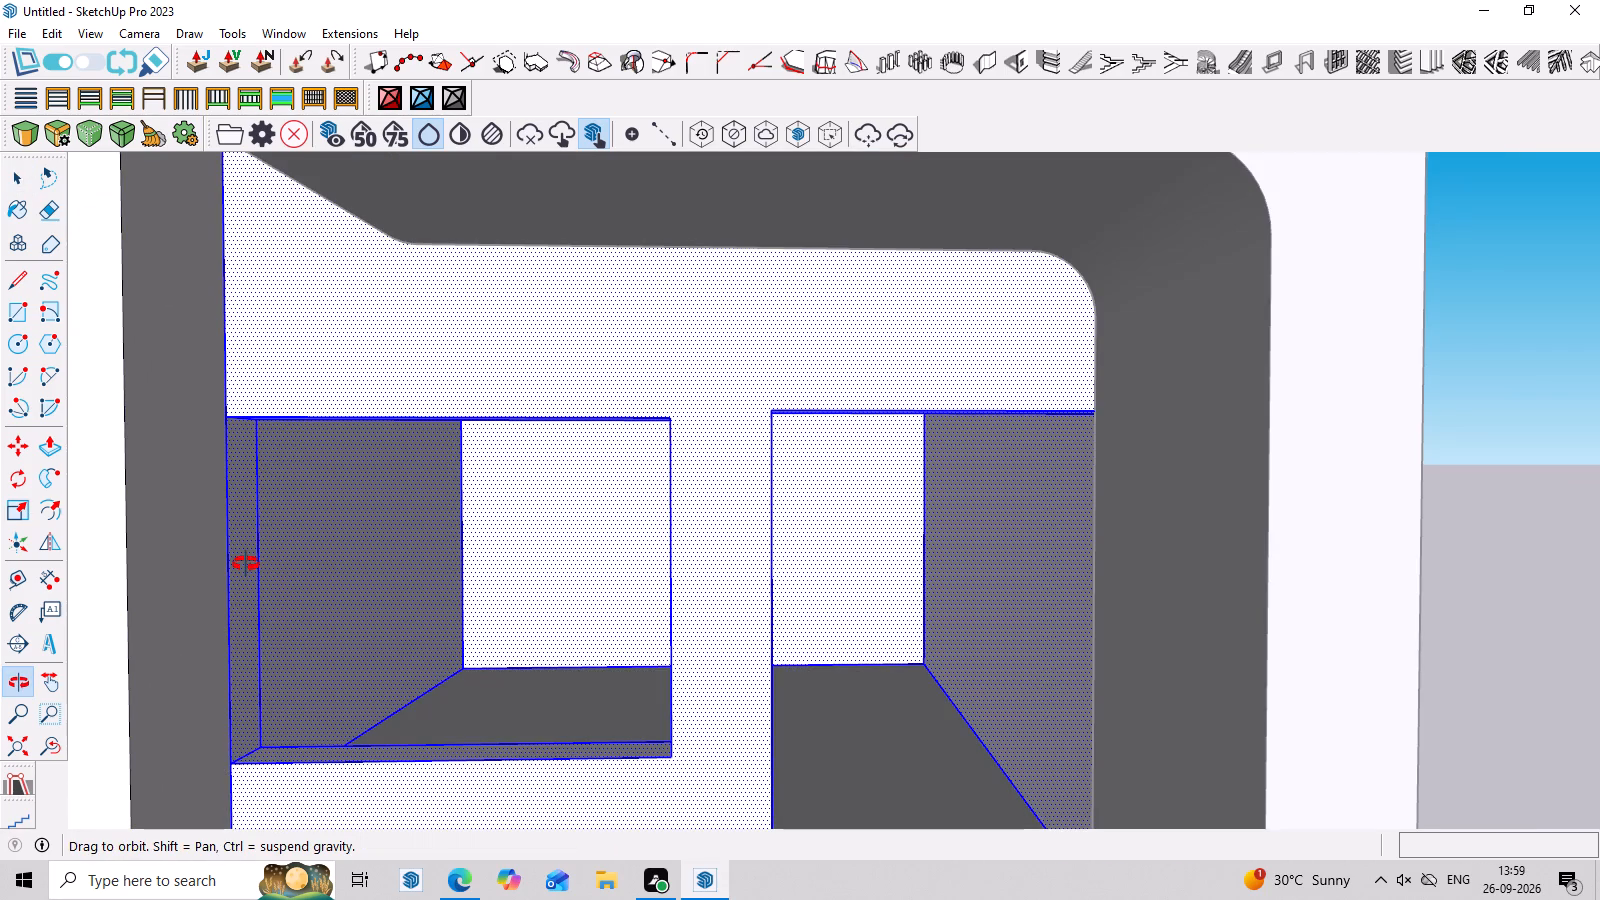
pyautogui.press('p')
pyautogui.click(246, 564)
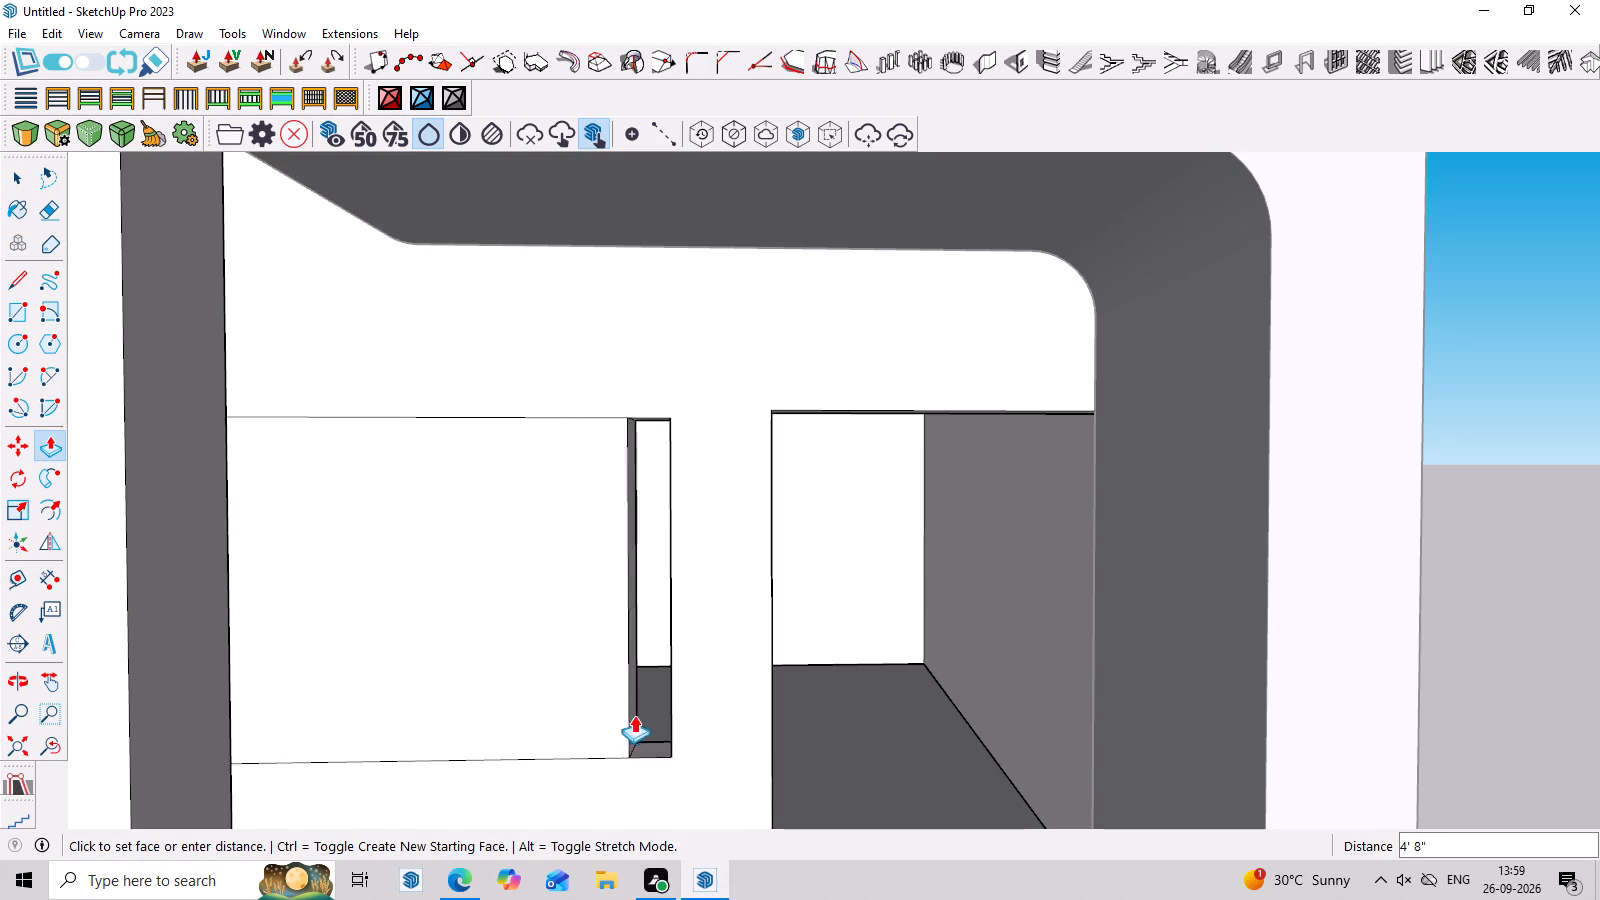
pyautogui.click(669, 757)
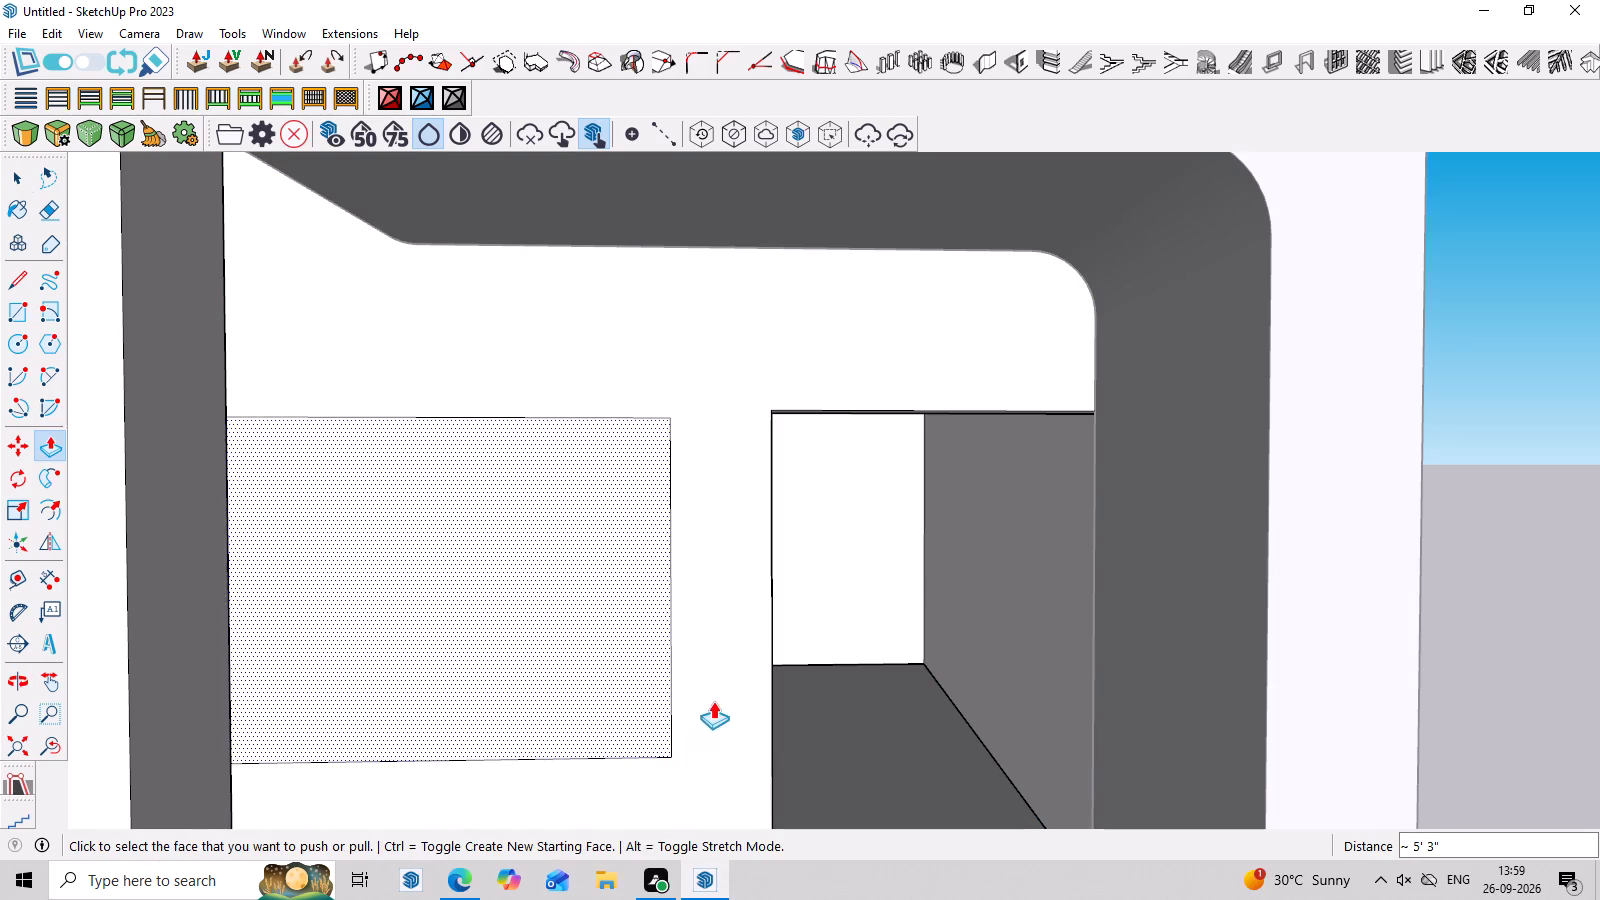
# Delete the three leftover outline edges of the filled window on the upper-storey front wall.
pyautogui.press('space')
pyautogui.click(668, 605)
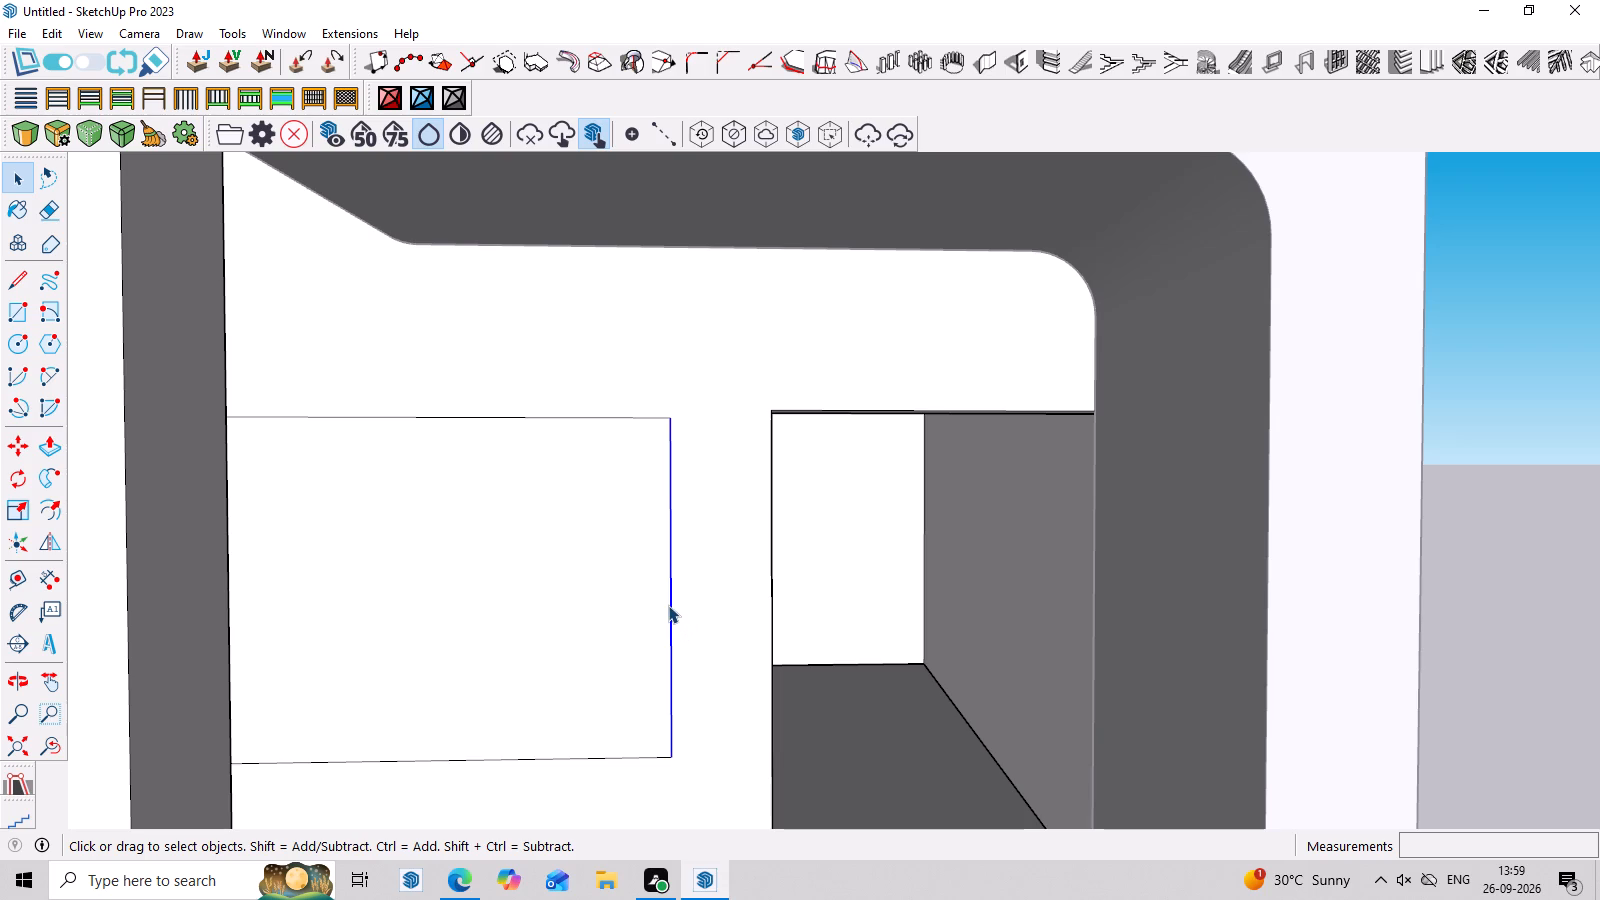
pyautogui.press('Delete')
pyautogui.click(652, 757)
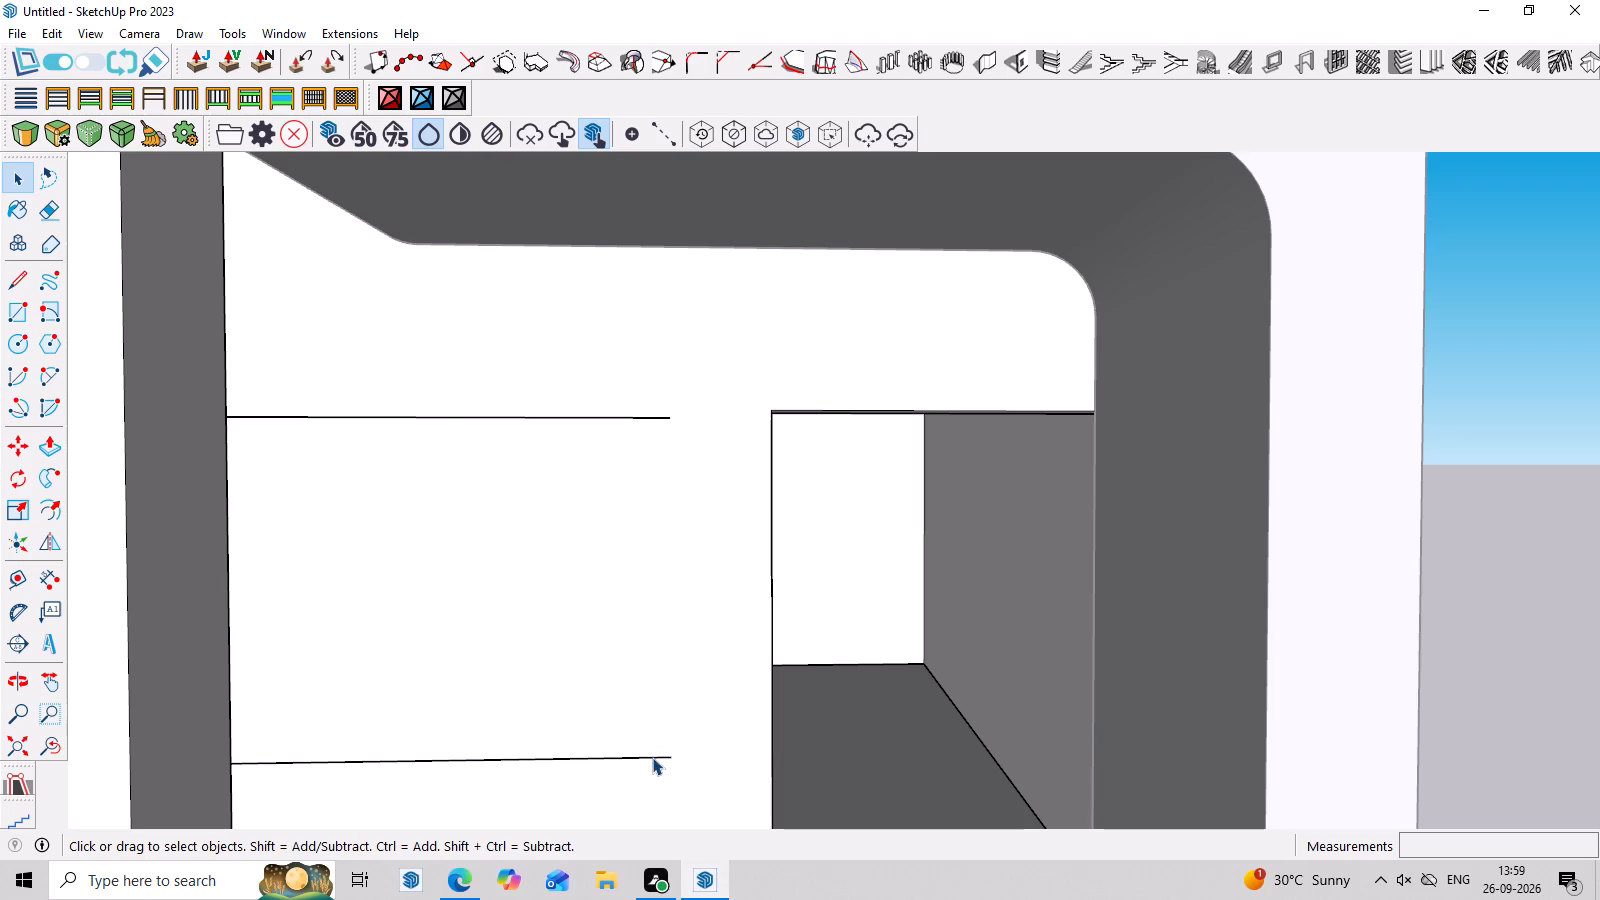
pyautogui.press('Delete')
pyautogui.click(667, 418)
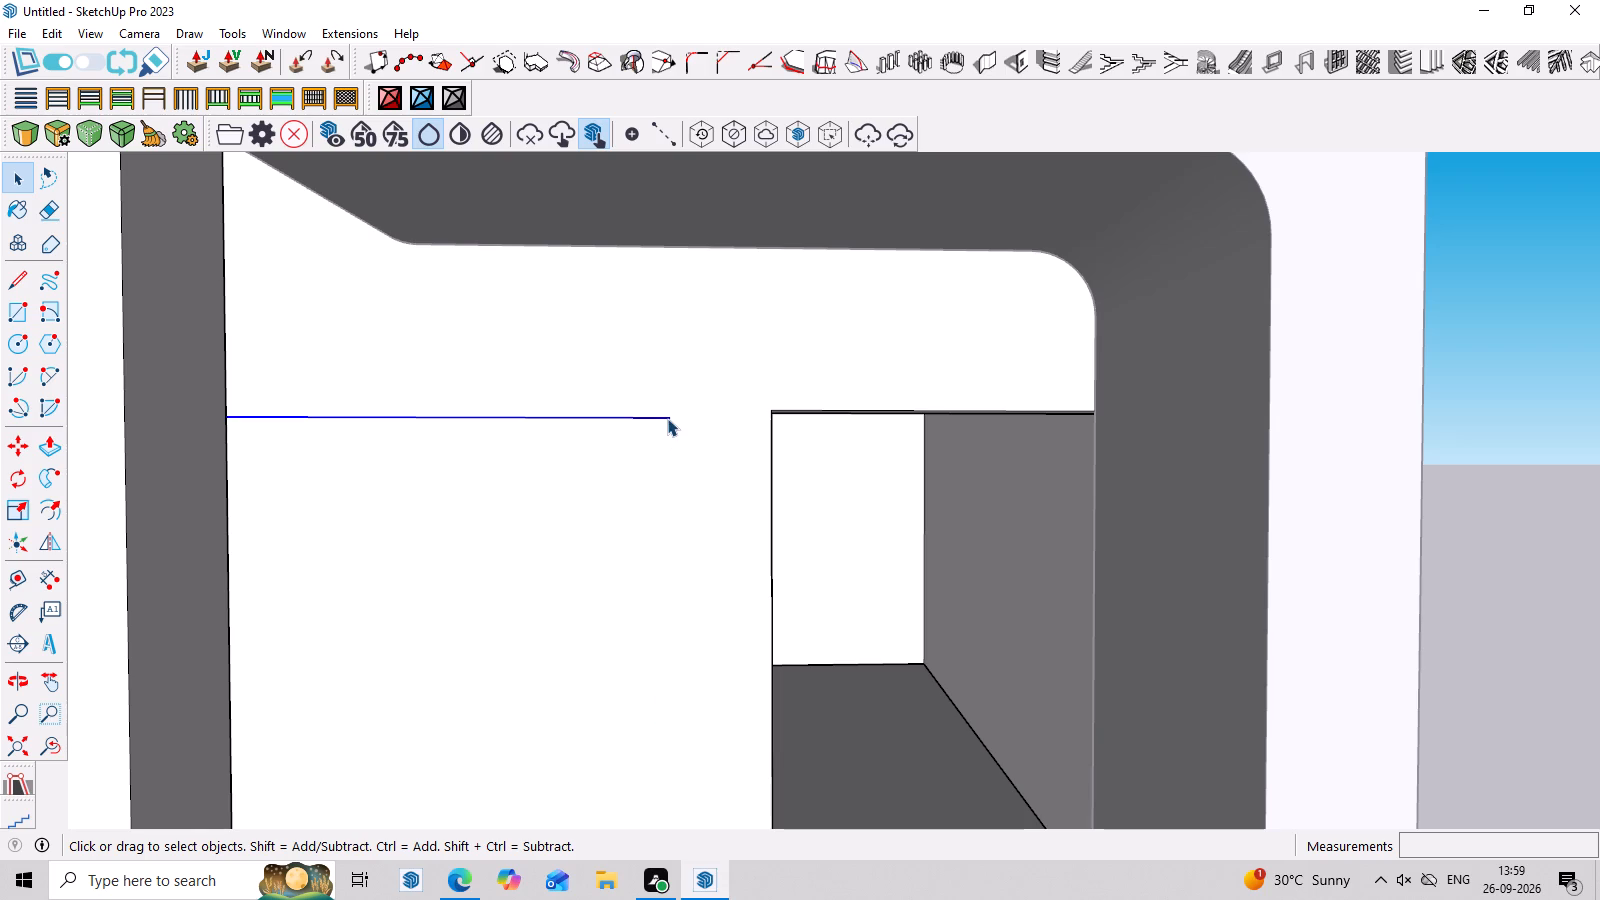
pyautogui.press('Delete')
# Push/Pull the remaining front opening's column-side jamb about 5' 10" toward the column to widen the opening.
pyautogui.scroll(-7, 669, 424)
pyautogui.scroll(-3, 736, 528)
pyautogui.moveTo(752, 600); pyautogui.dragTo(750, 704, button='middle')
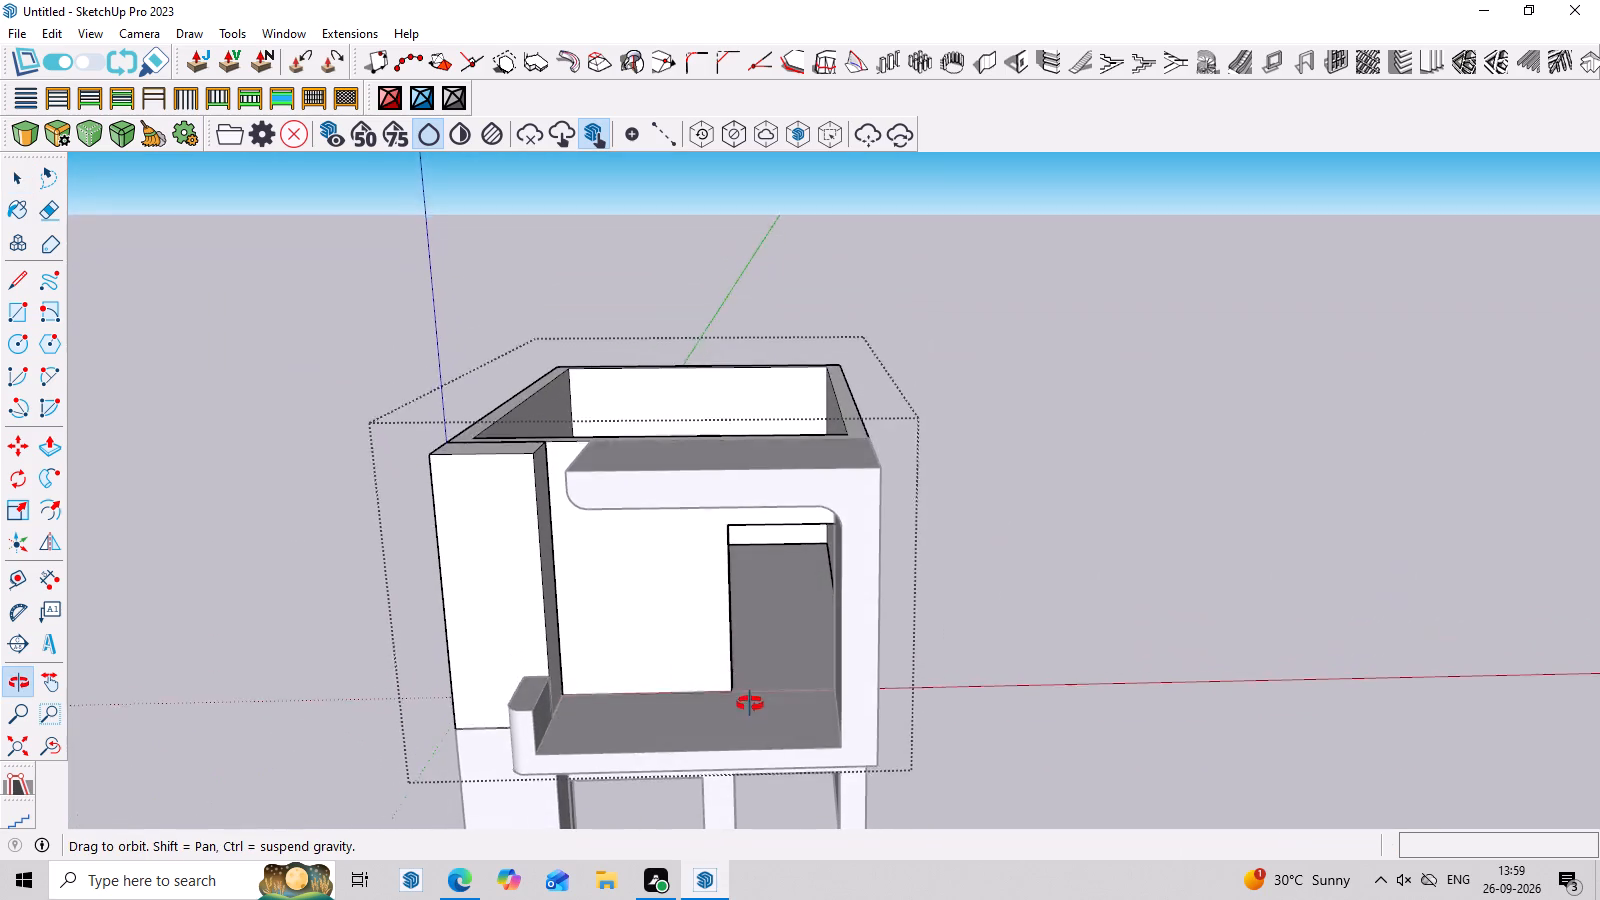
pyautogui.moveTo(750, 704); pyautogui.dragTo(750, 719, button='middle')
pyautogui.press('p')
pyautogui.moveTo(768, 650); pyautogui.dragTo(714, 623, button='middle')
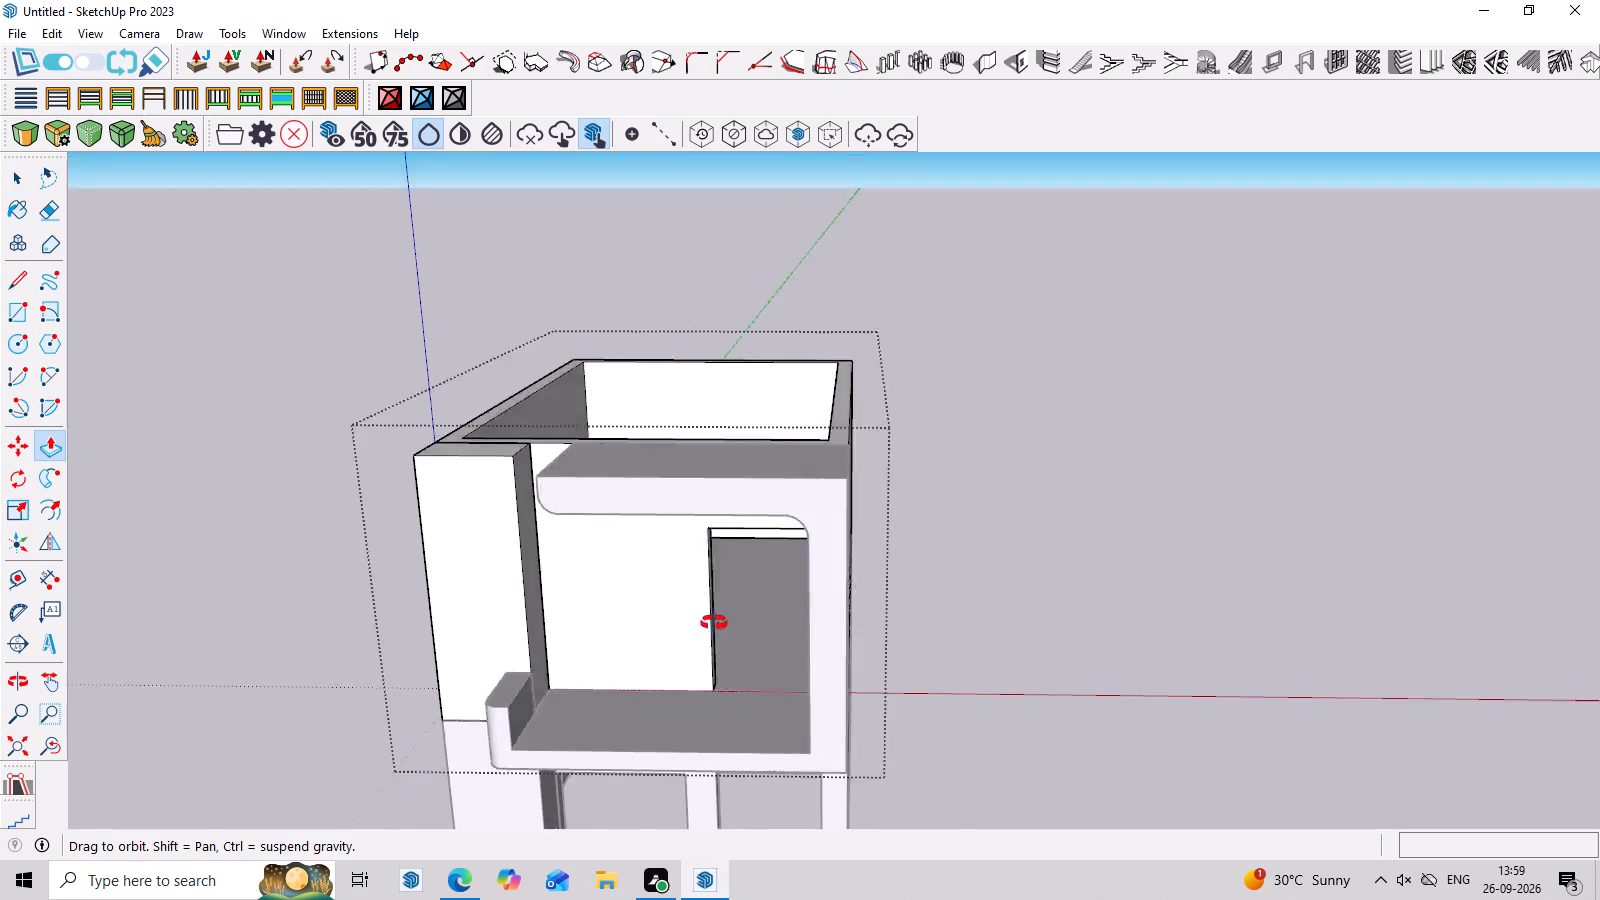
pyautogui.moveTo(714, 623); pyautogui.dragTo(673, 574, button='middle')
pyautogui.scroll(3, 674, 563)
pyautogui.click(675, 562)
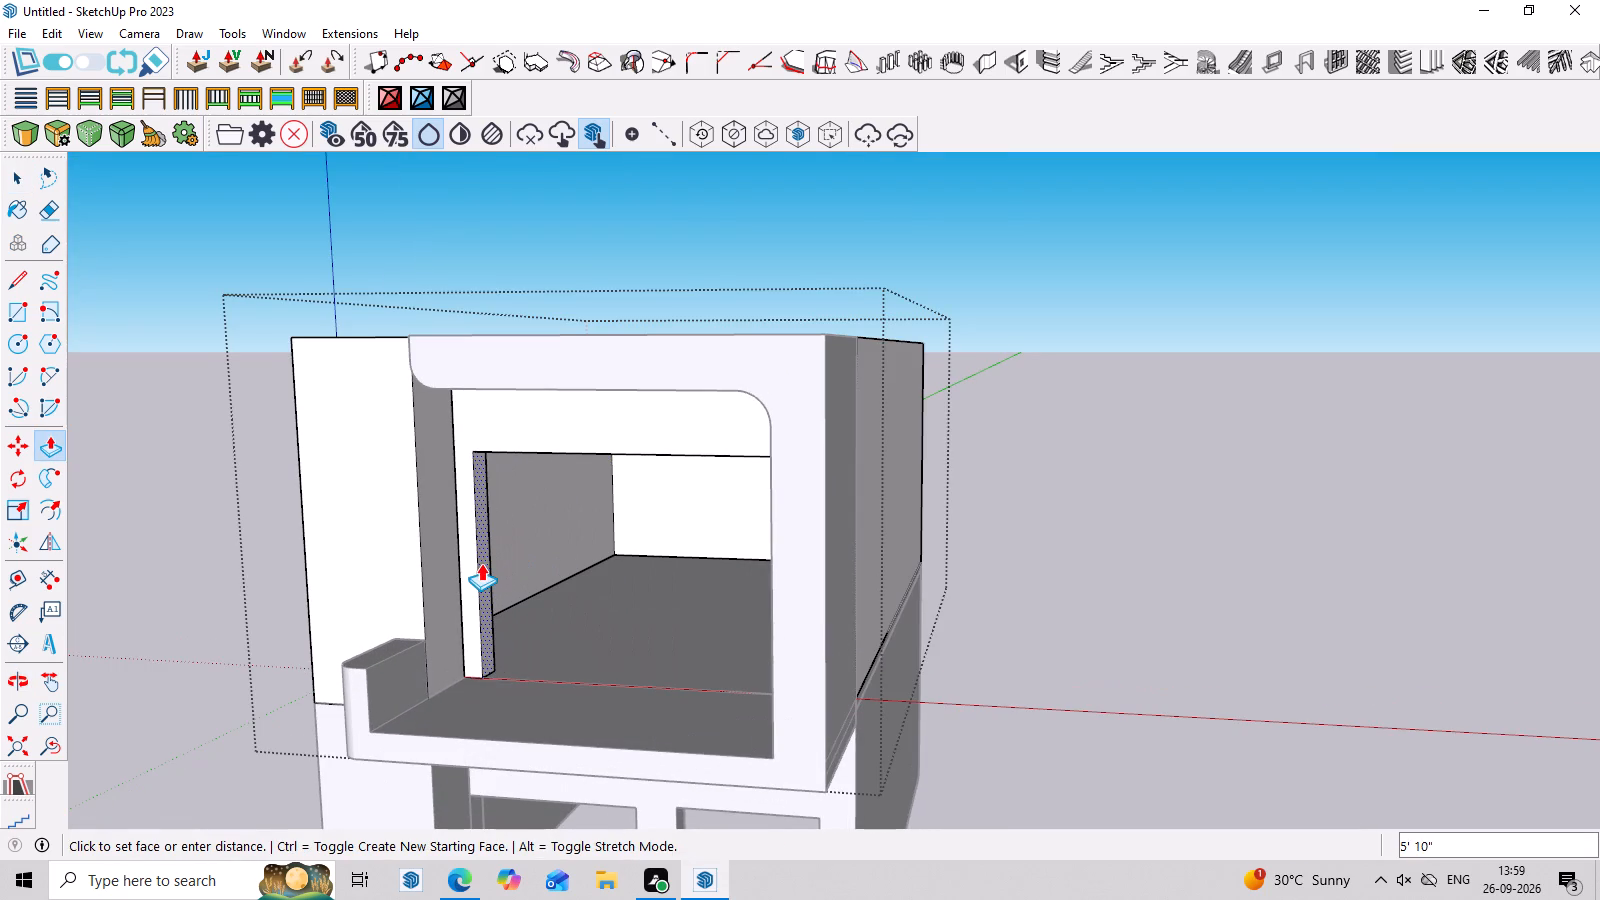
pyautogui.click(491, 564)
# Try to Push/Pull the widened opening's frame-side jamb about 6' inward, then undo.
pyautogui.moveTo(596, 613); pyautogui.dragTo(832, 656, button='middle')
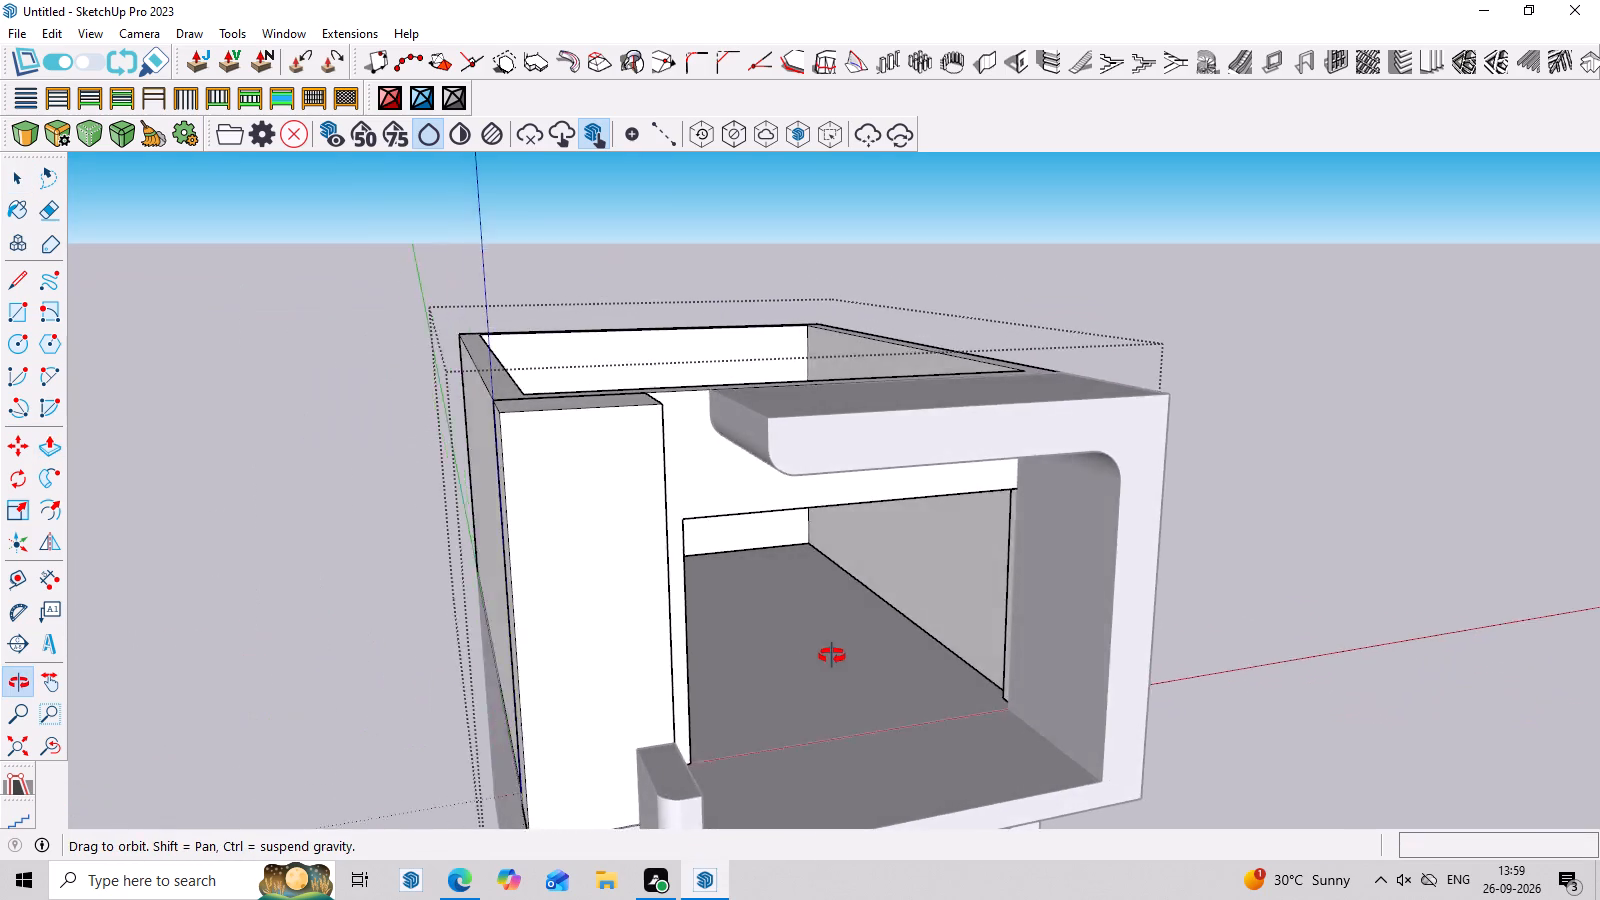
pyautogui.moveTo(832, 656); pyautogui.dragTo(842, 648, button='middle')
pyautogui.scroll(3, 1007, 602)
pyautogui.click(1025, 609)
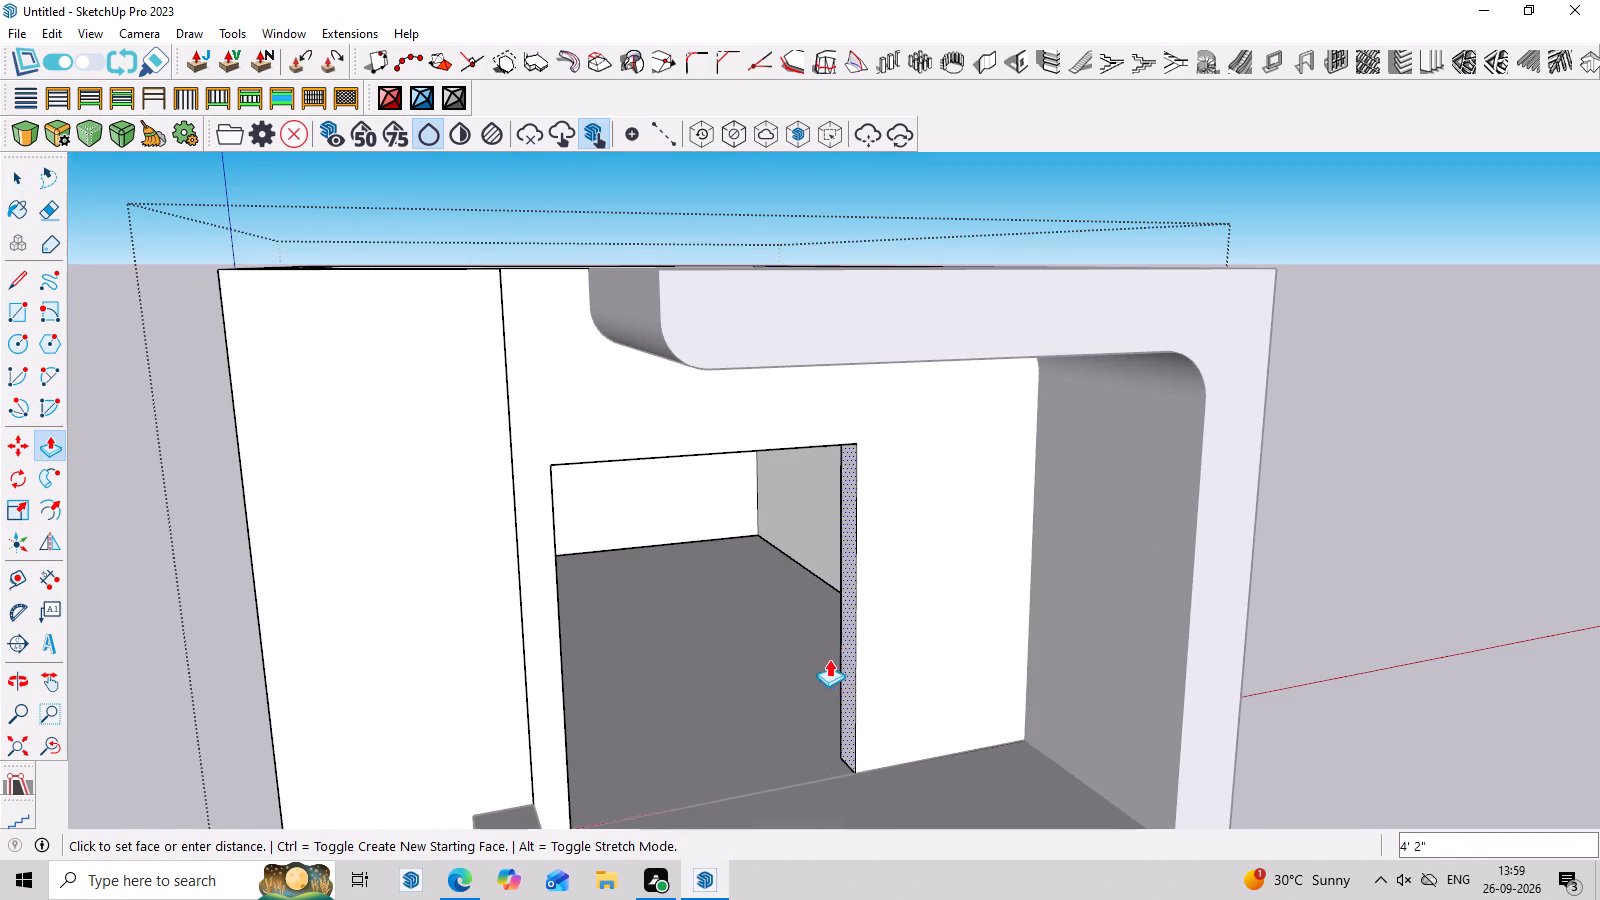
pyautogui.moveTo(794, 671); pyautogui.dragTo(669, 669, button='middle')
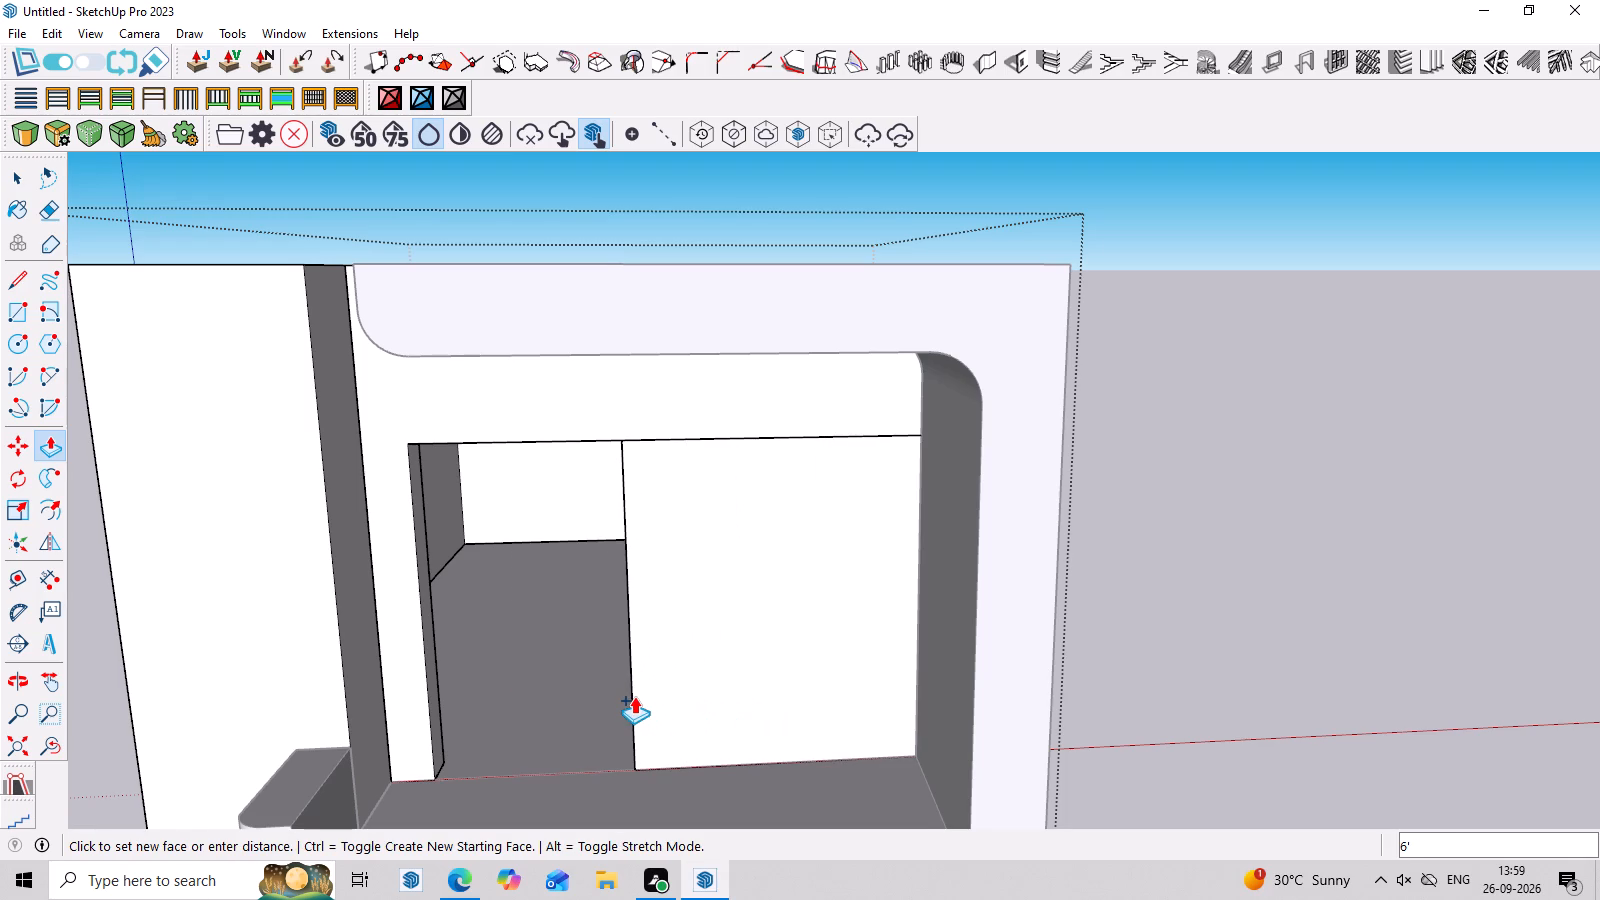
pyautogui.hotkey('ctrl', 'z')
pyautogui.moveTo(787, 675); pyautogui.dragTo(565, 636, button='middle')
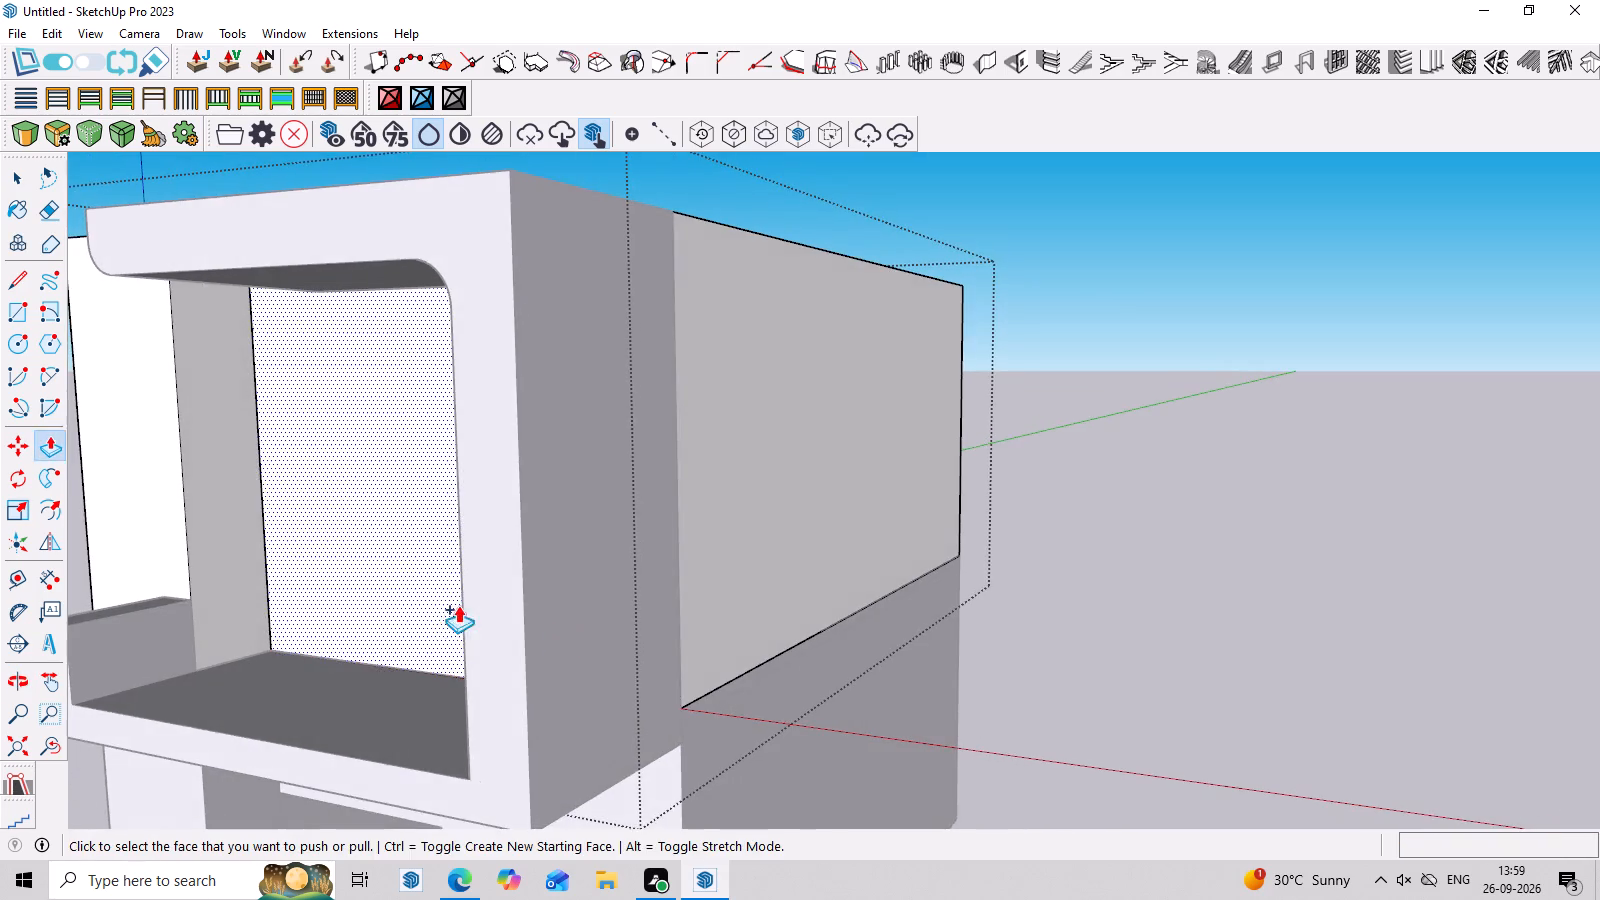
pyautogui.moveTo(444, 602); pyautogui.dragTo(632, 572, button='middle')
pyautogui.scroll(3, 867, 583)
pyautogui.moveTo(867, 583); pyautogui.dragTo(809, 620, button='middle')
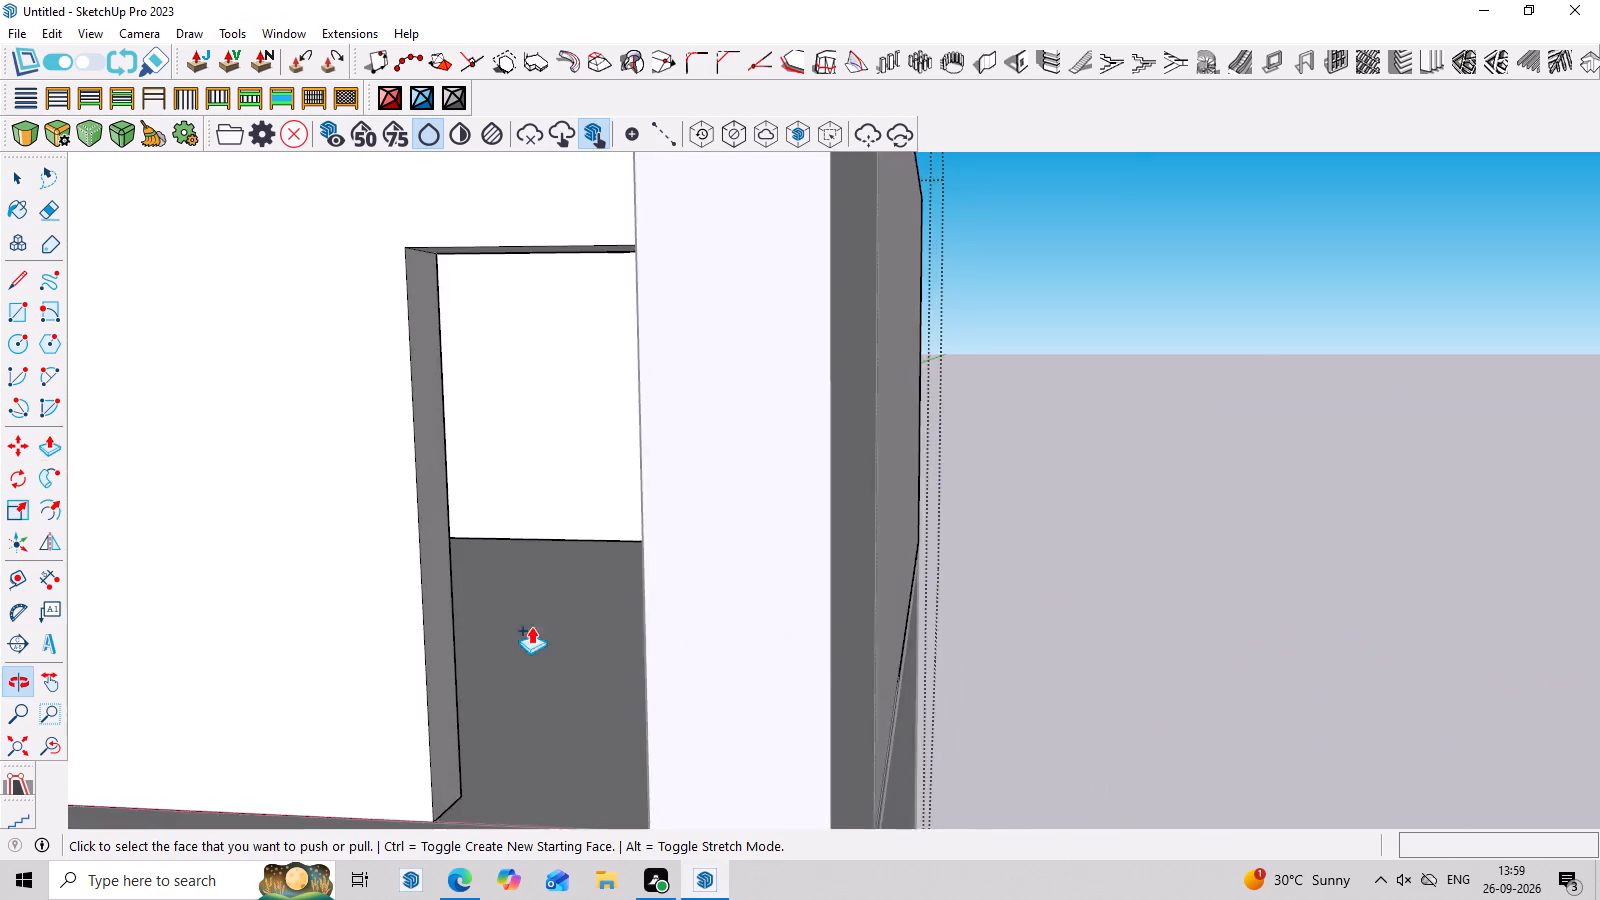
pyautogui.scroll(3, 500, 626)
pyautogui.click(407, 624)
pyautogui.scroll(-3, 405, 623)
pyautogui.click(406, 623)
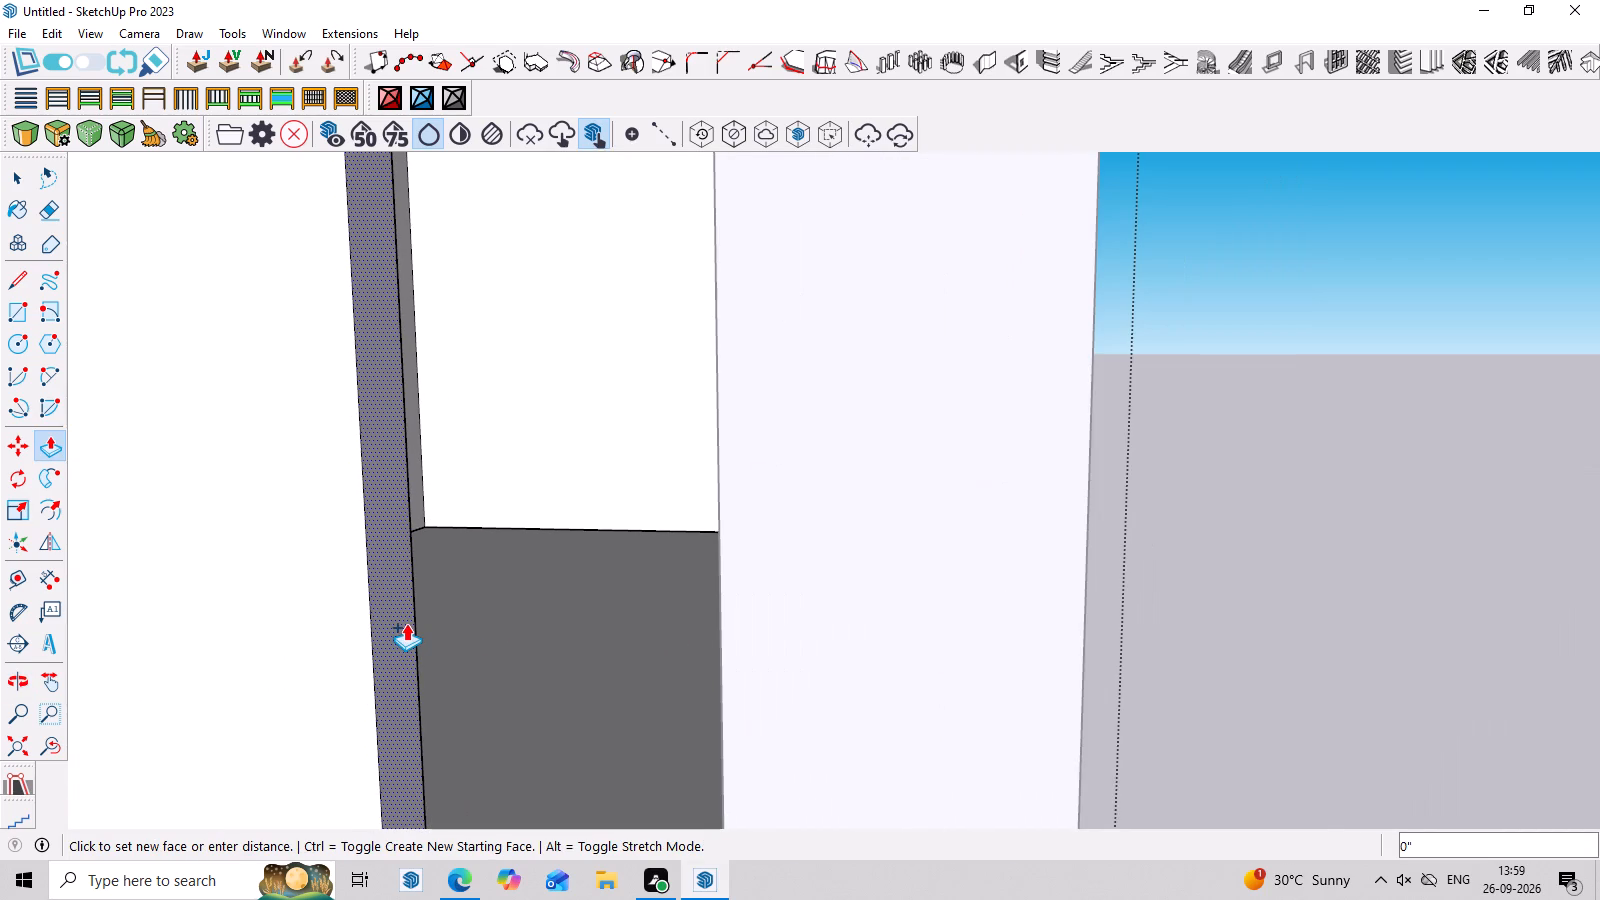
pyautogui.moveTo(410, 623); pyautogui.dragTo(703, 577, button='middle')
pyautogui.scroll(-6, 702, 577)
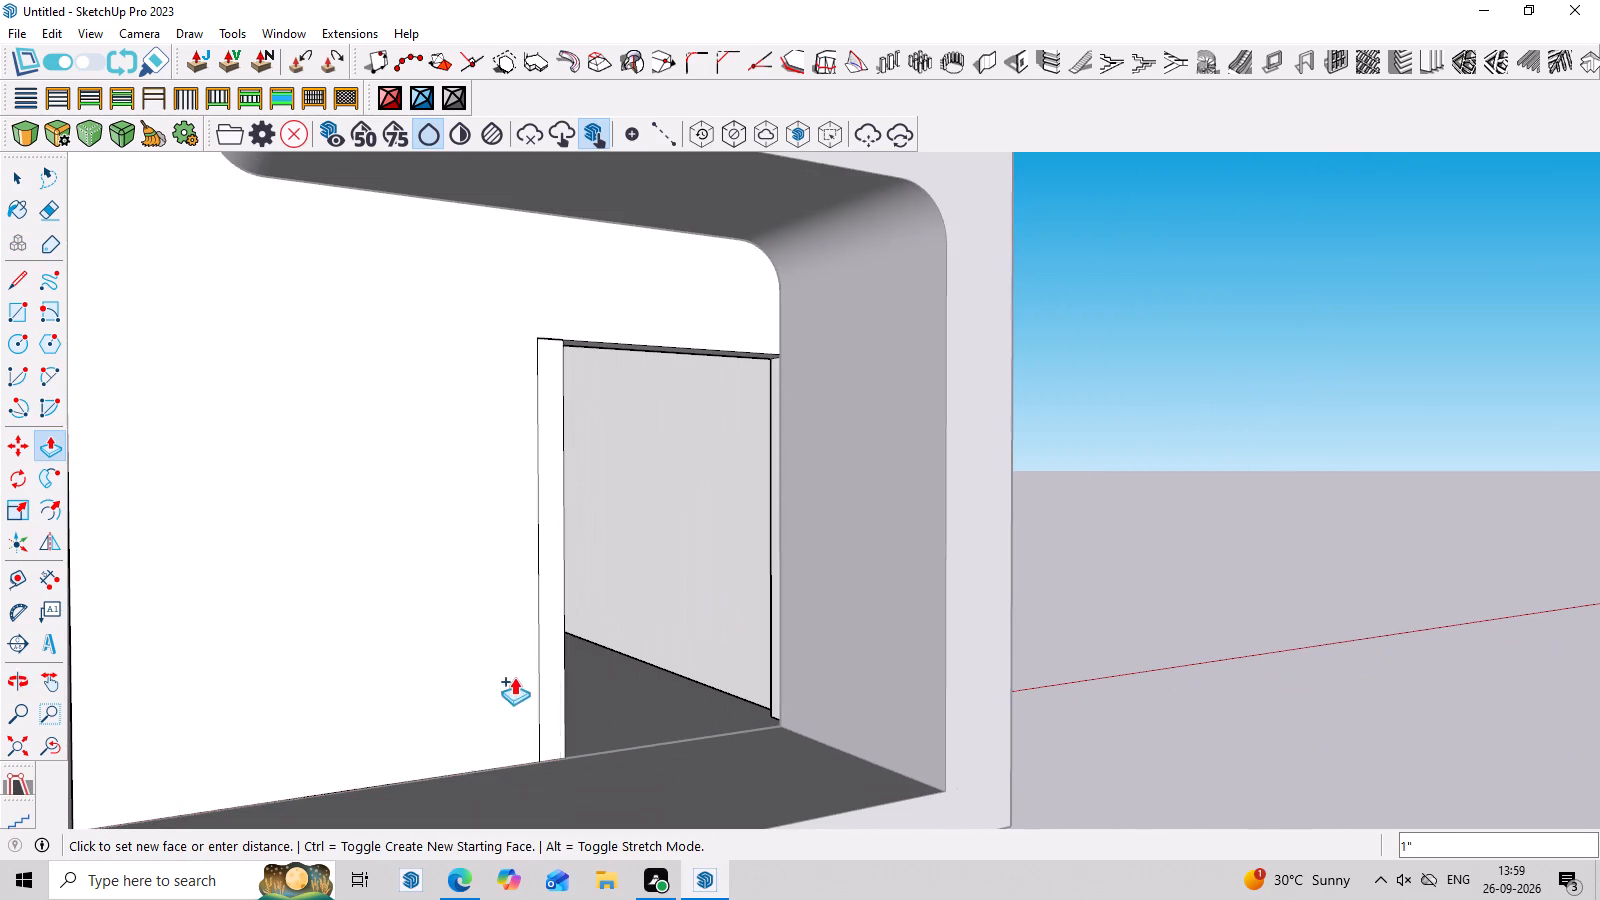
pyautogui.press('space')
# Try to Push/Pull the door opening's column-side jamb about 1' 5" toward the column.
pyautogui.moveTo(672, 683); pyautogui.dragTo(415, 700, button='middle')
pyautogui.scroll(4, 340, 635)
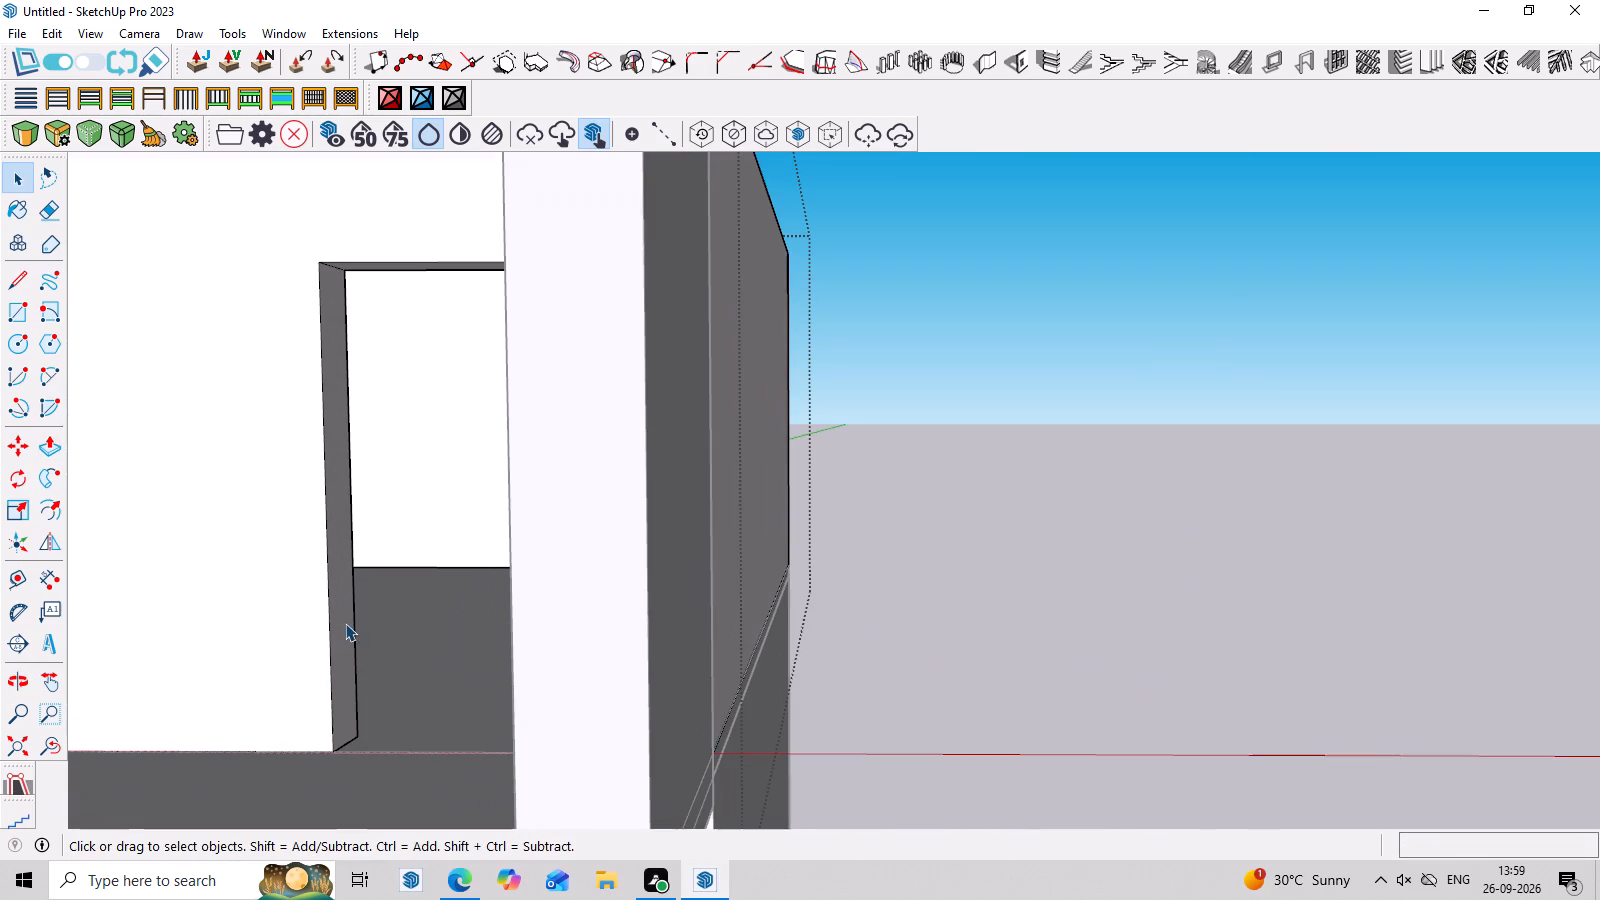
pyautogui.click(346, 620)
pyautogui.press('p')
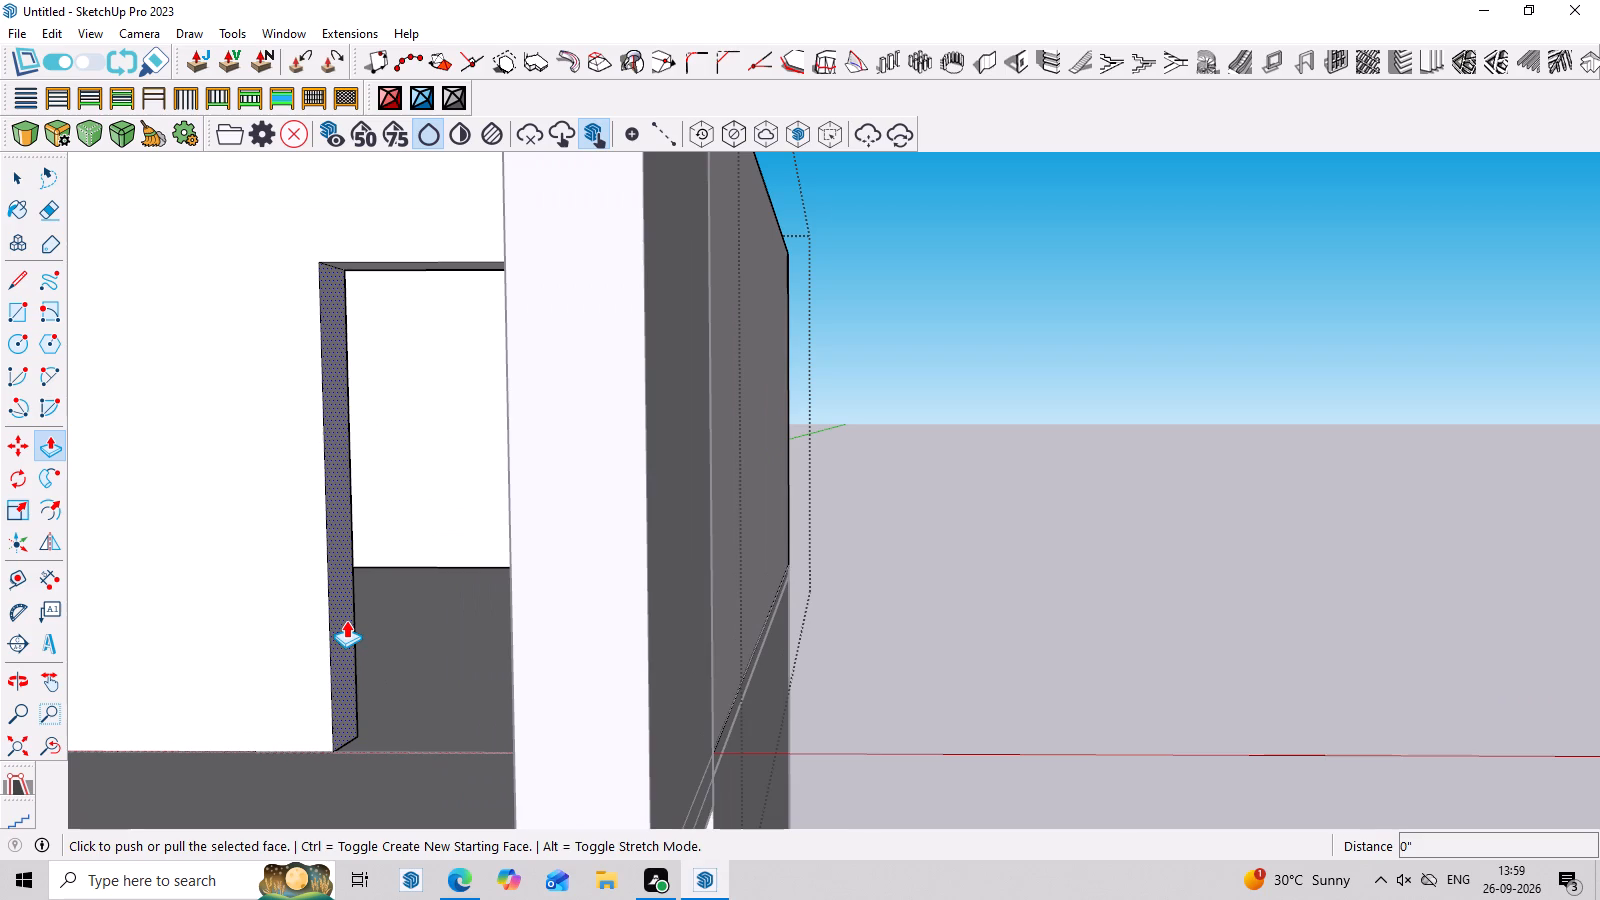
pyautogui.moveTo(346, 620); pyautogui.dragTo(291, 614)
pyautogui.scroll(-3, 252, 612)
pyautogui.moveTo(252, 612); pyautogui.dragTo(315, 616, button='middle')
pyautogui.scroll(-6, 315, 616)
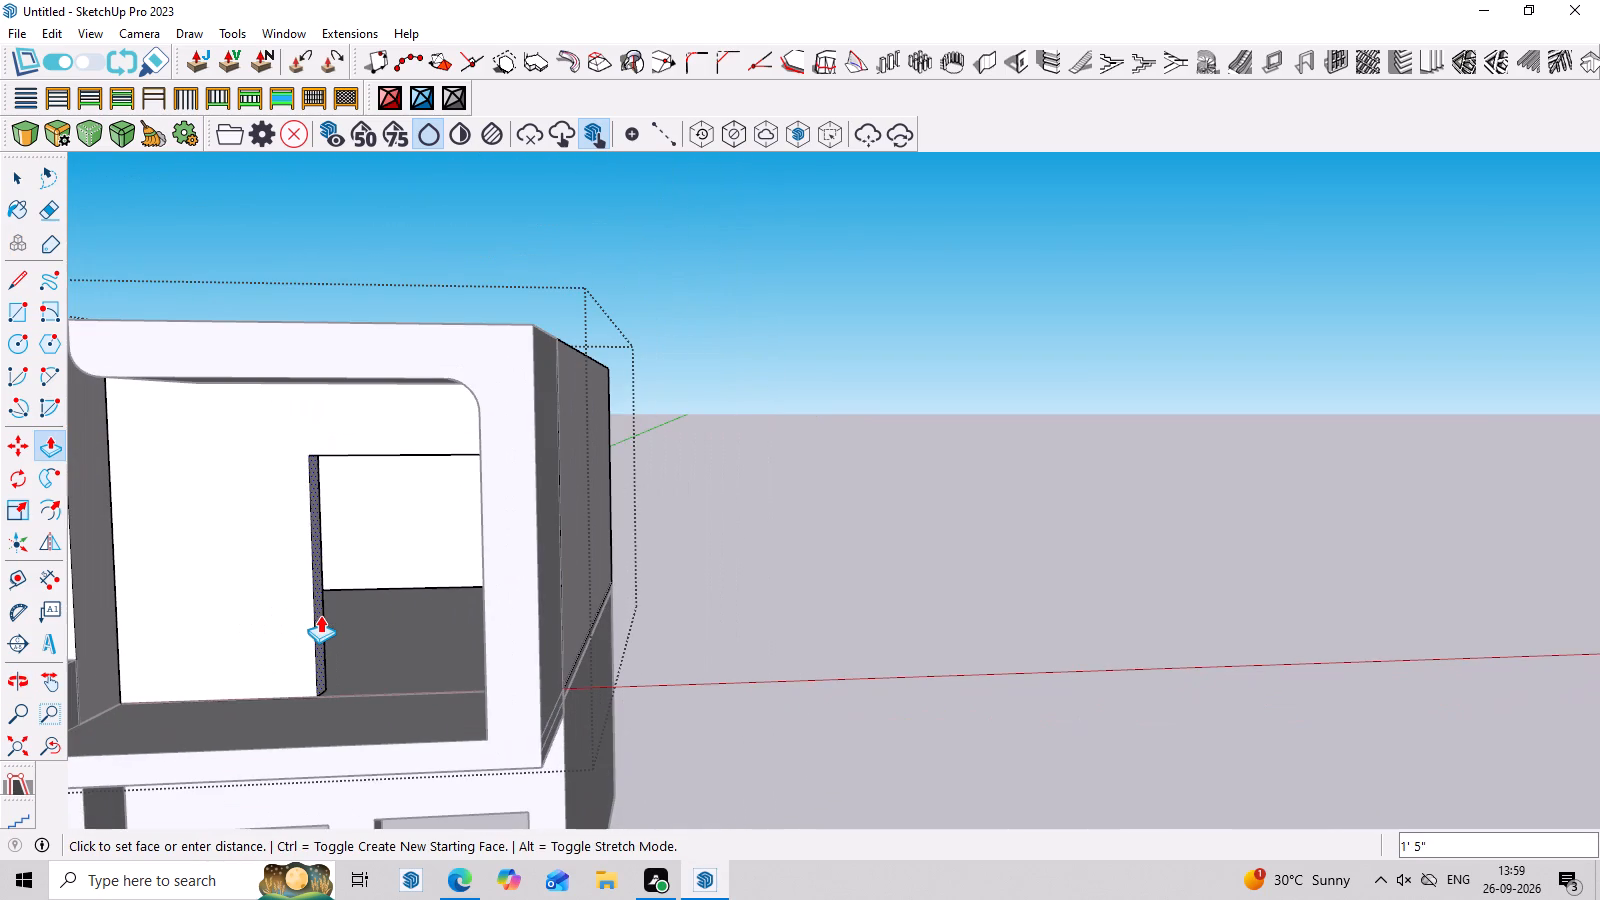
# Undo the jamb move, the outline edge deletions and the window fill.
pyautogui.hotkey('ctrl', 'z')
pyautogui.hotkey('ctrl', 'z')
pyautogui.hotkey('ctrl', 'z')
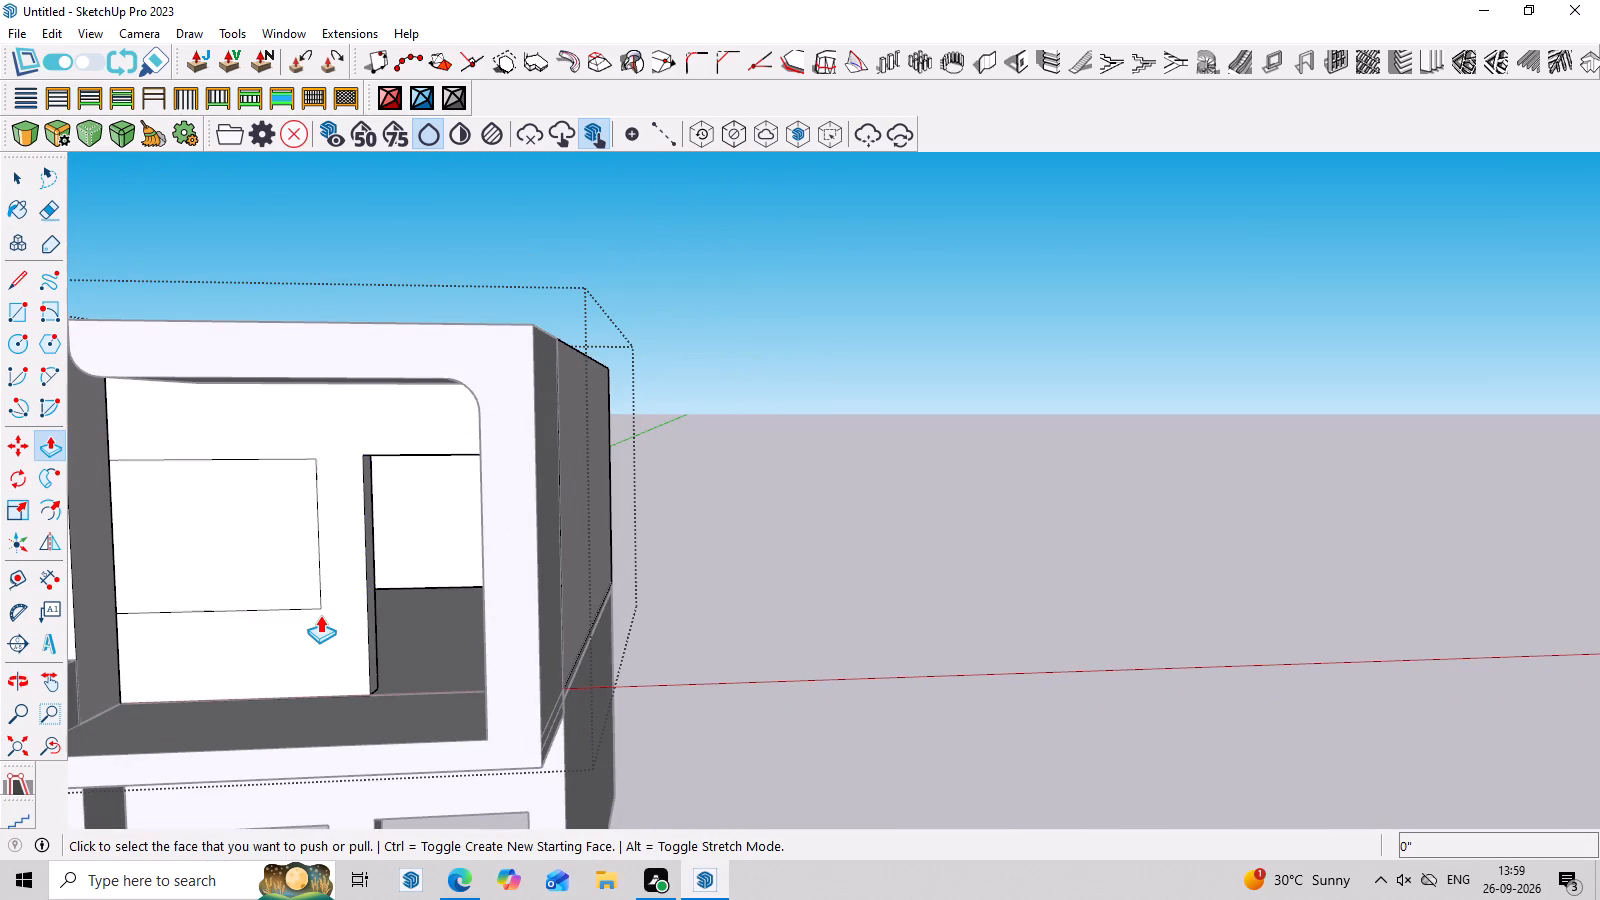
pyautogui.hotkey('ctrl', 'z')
# Push/Pull the window's column-side jamb about 5" into the opening, leaving a narrow wall strip beside the column.
pyautogui.moveTo(312, 549); pyautogui.dragTo(293, 595, button='middle')
pyautogui.scroll(3, 156, 610)
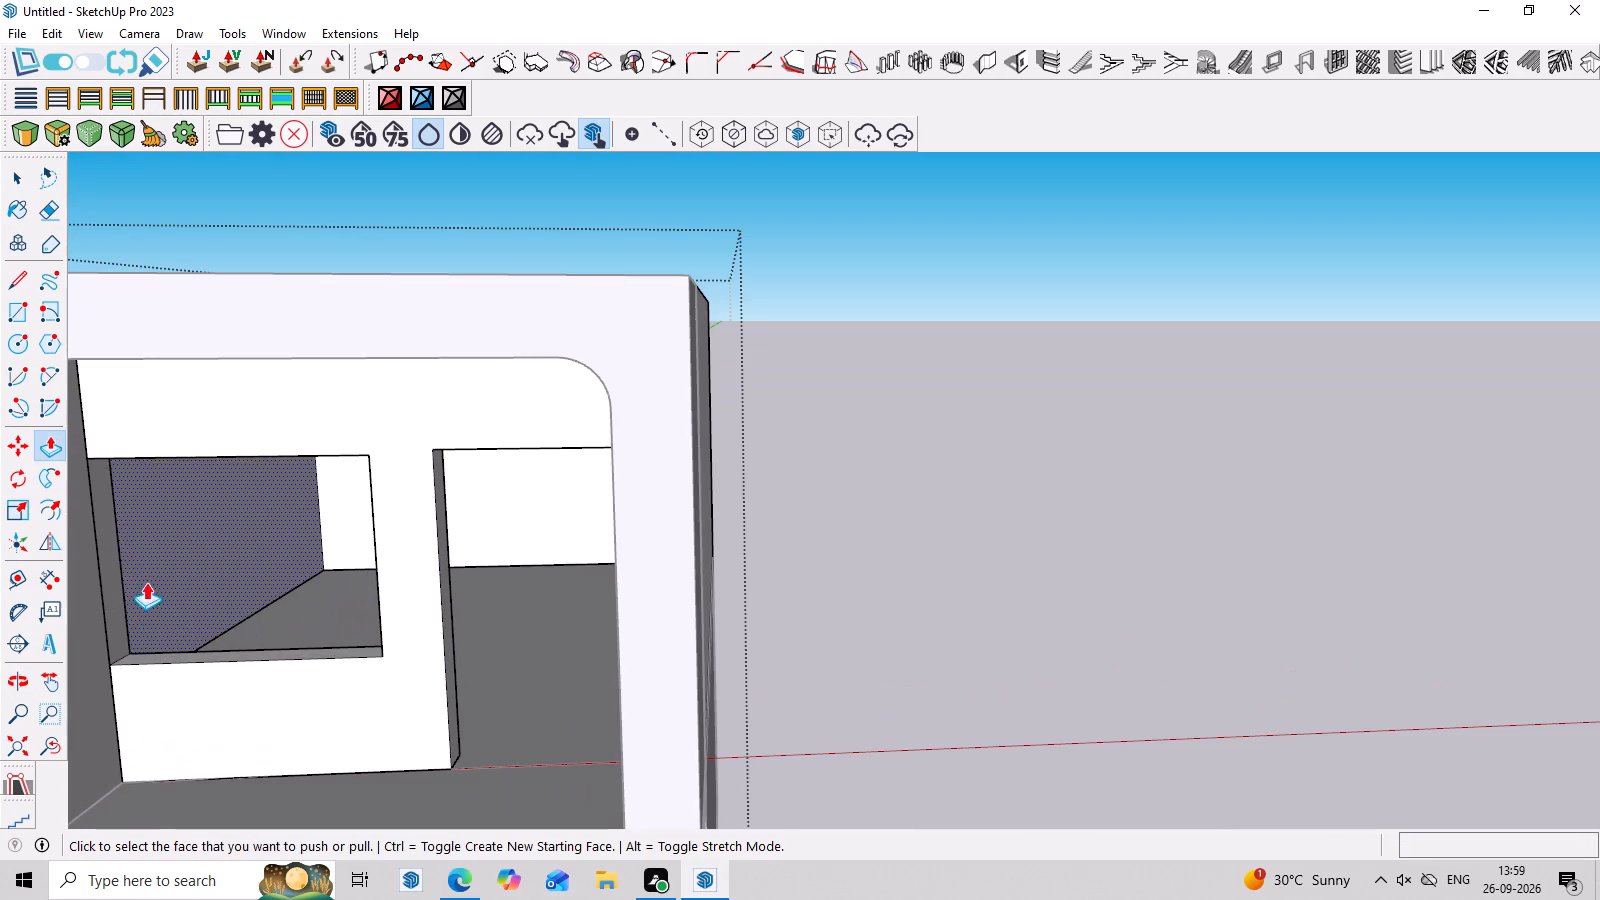
pyautogui.click(114, 597)
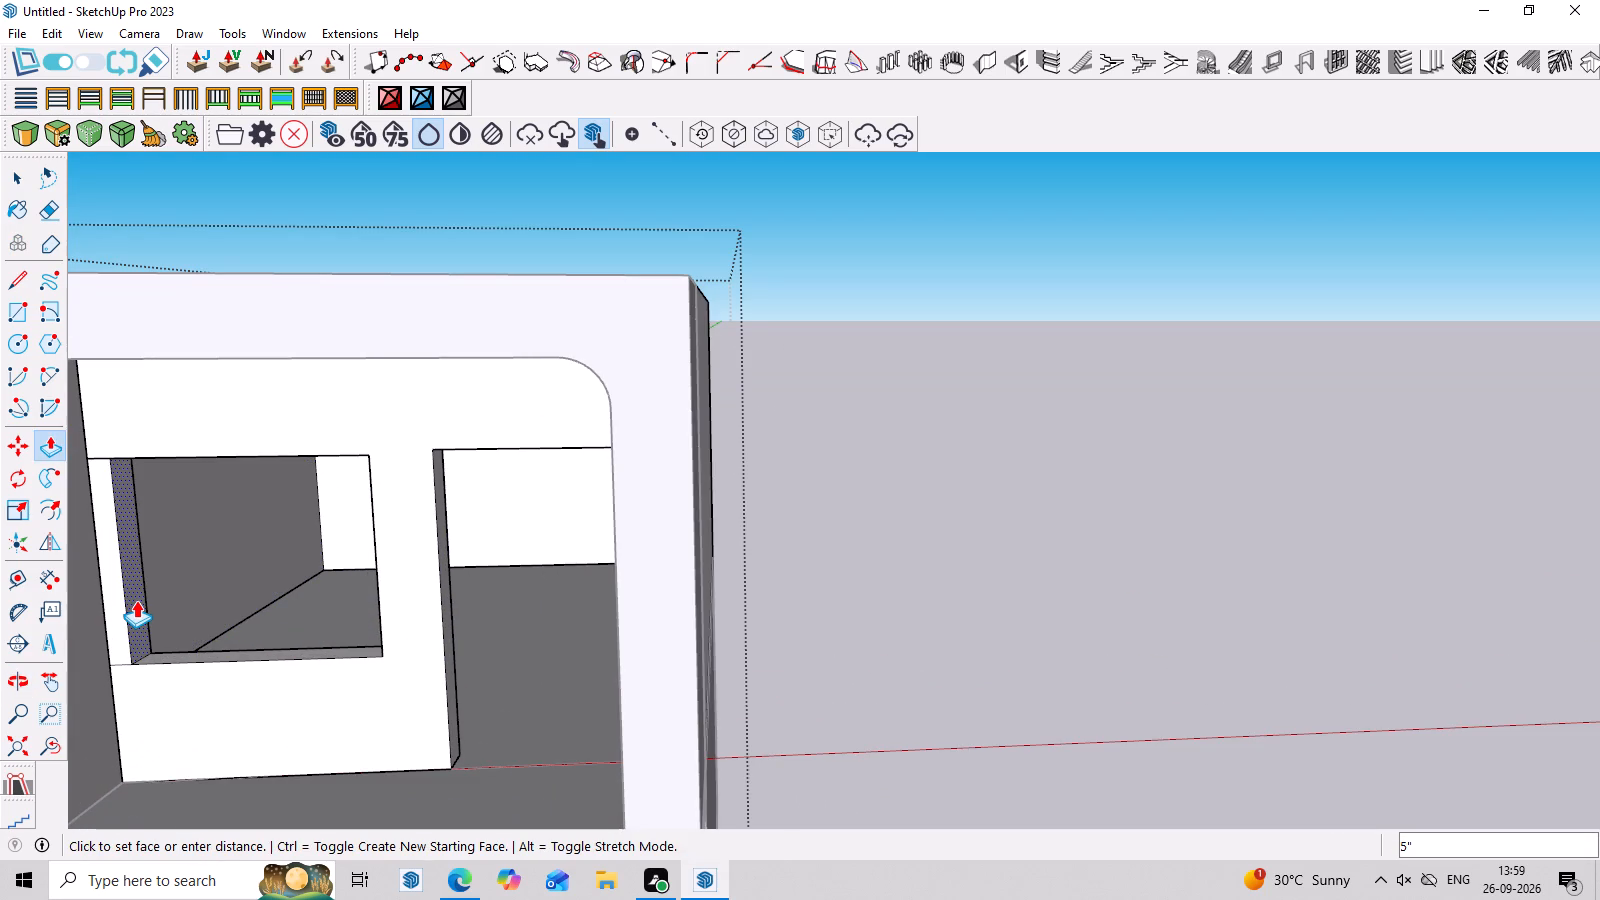
pyautogui.click(136, 600)
# Push/Pull the window sill down about 2' 6" to the floor, making the window a full-height opening.
pyautogui.click(287, 647)
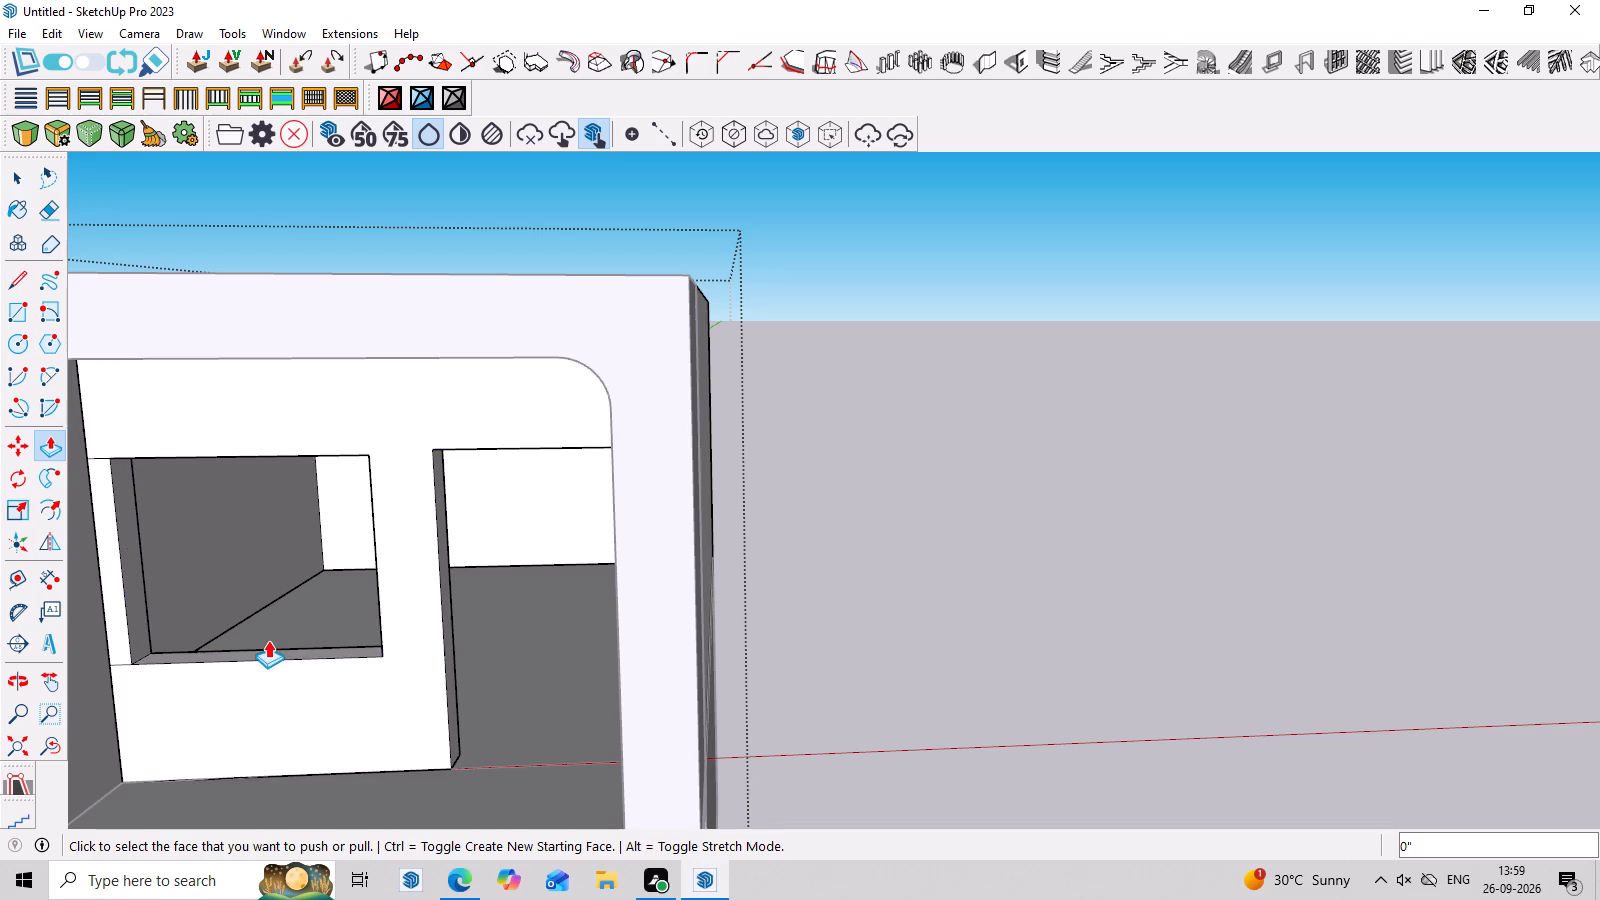
pyautogui.moveTo(274, 645); pyautogui.dragTo(275, 679, button='middle')
pyautogui.scroll(2, 268, 685)
pyautogui.click(274, 695)
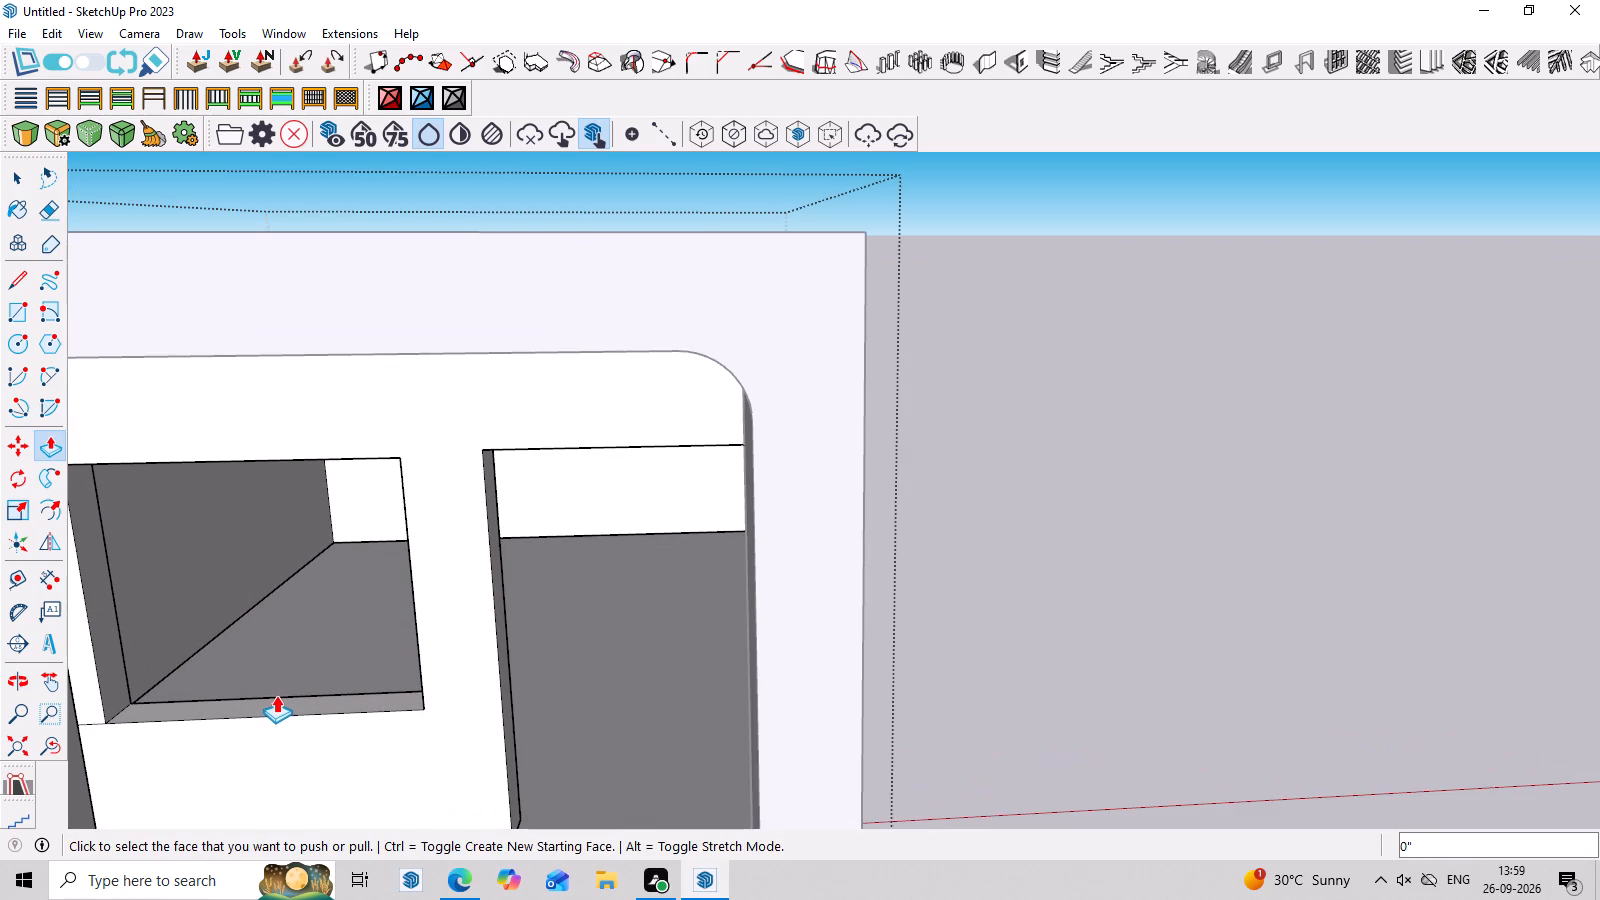
pyautogui.press('space')
pyautogui.click(280, 705)
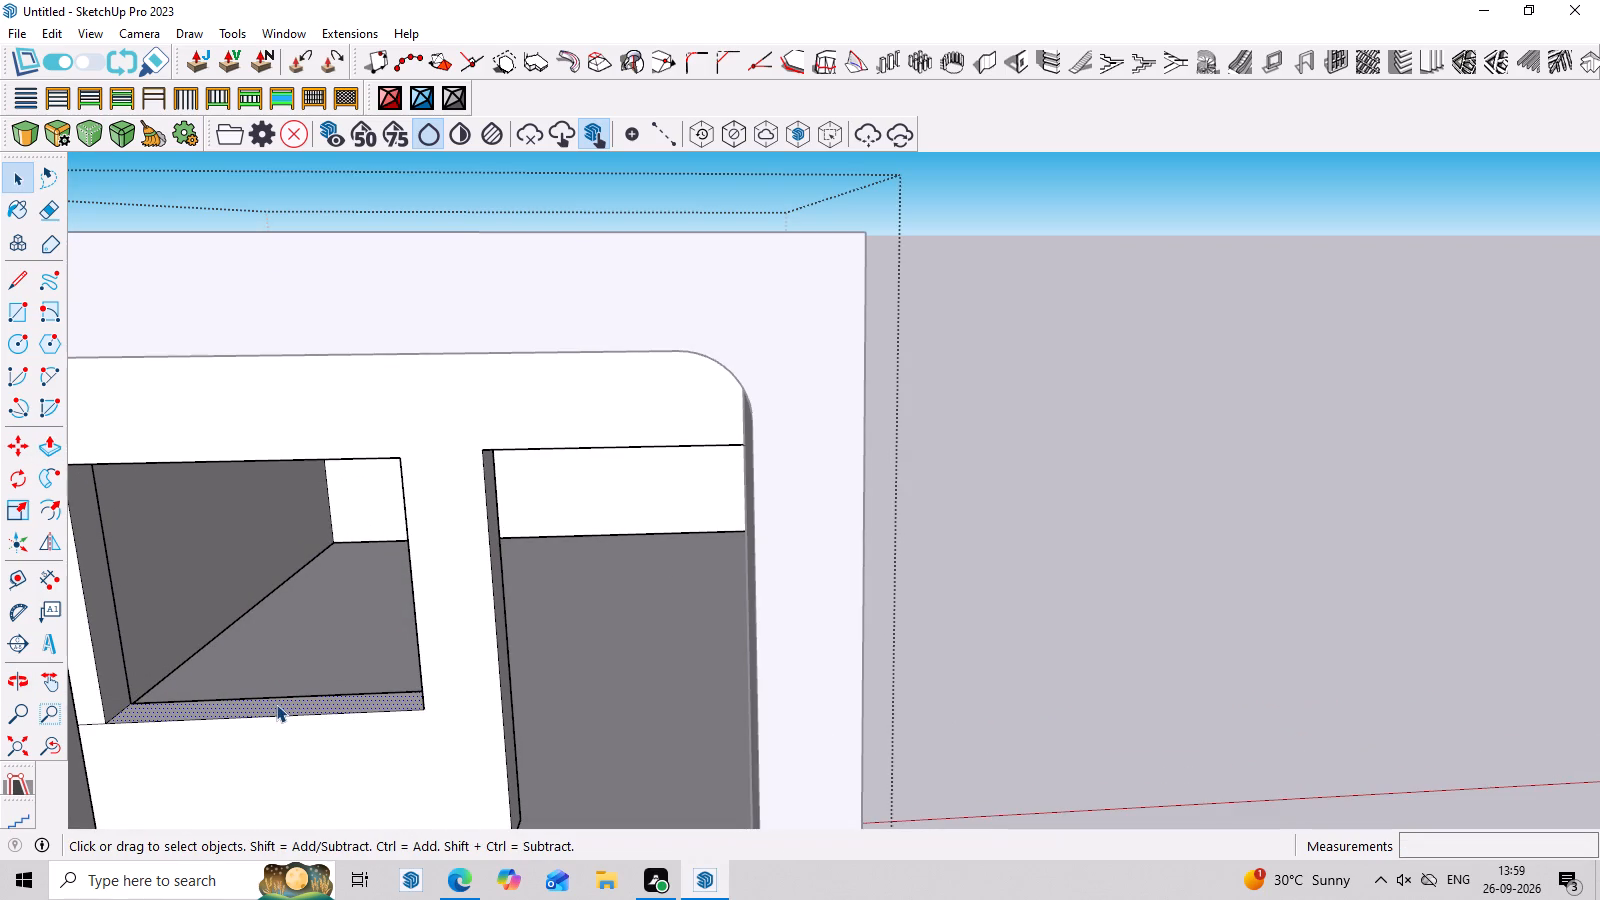
pyautogui.press('p')
pyautogui.moveTo(276, 704); pyautogui.dragTo(276, 714)
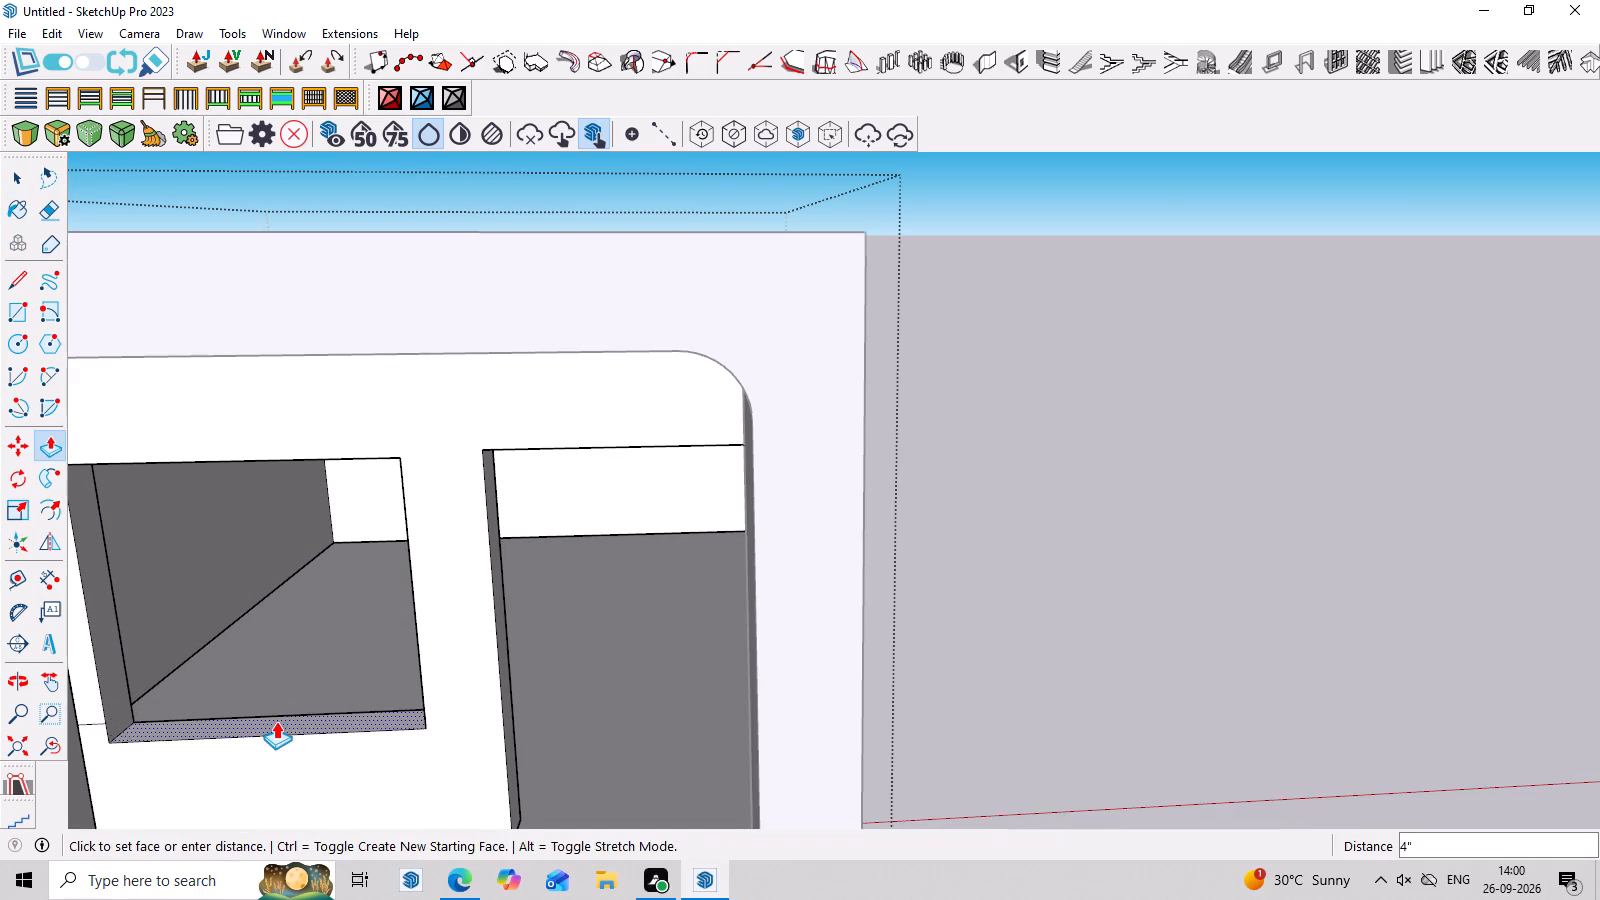
pyautogui.scroll(-3, 276, 721)
pyautogui.moveTo(276, 721); pyautogui.dragTo(285, 650, button='middle')
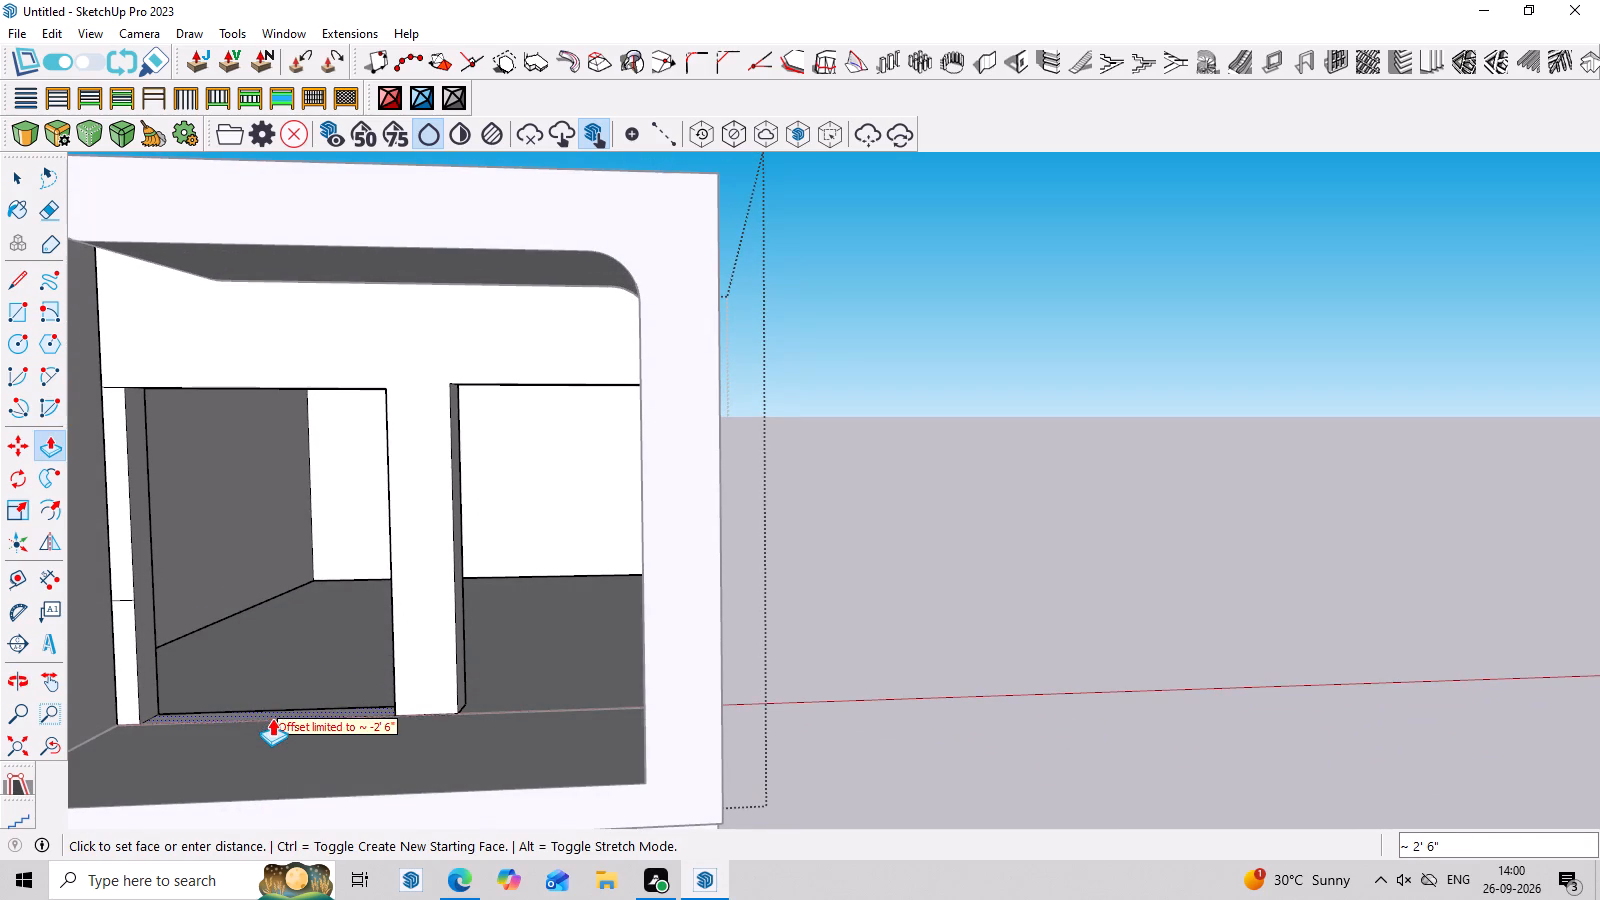
pyautogui.click(272, 718)
# Examine the two upper-storey front openings and the pier between them from above, the front and below.
pyautogui.moveTo(355, 641); pyautogui.dragTo(364, 717, button='middle')
pyautogui.scroll(-8, 373, 702)
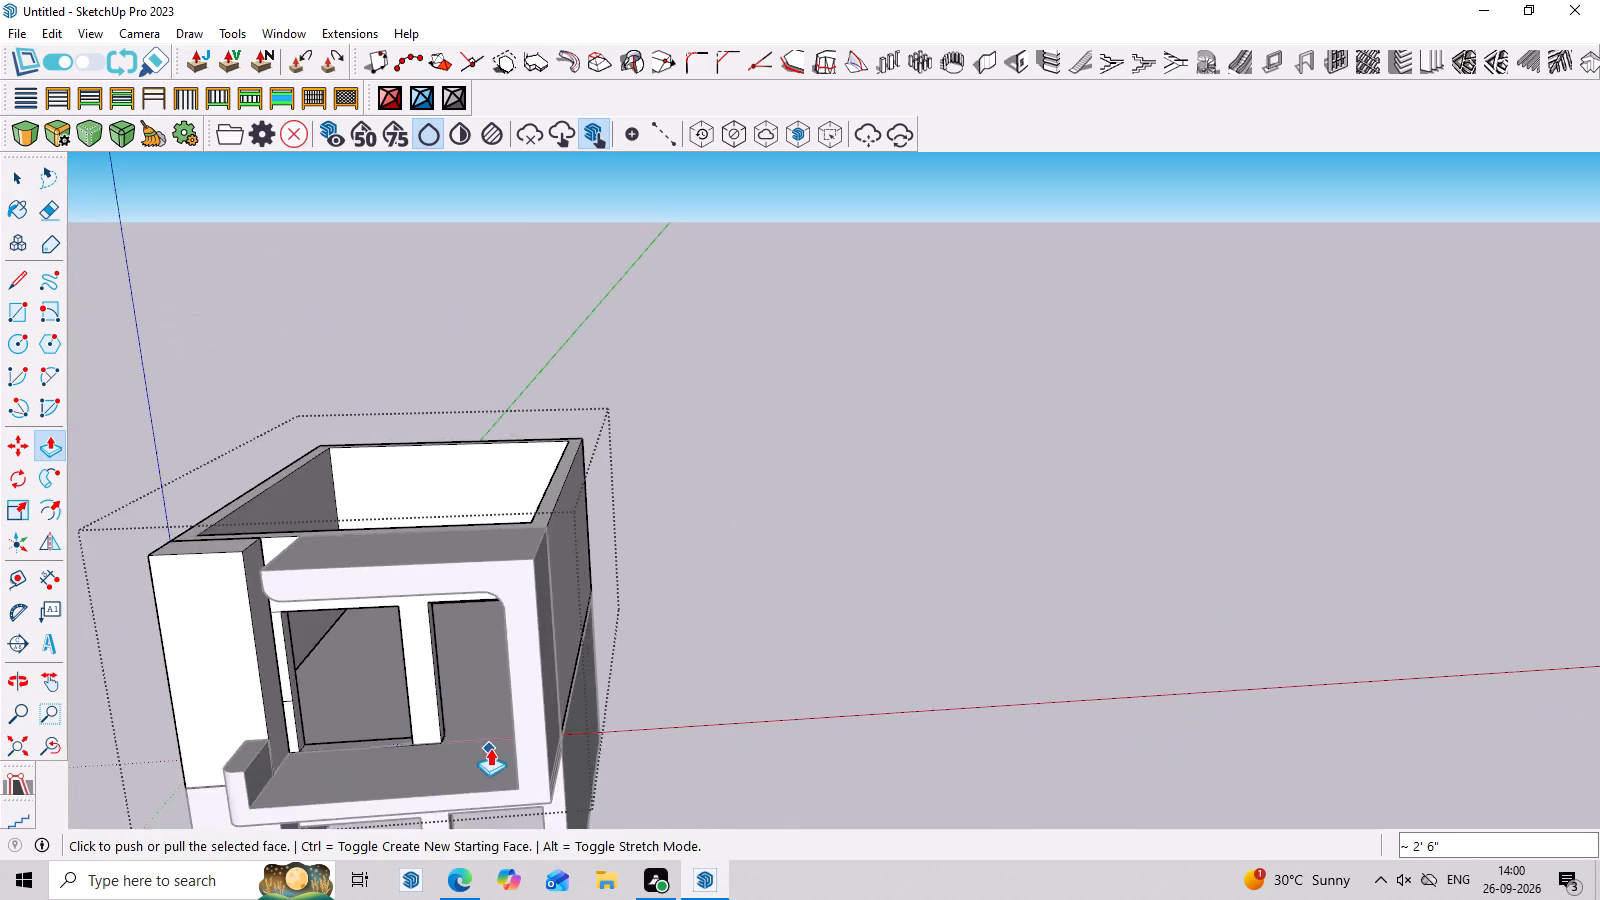
pyautogui.moveTo(490, 748); pyautogui.dragTo(449, 654, button='middle')
pyautogui.scroll(-4, 339, 656)
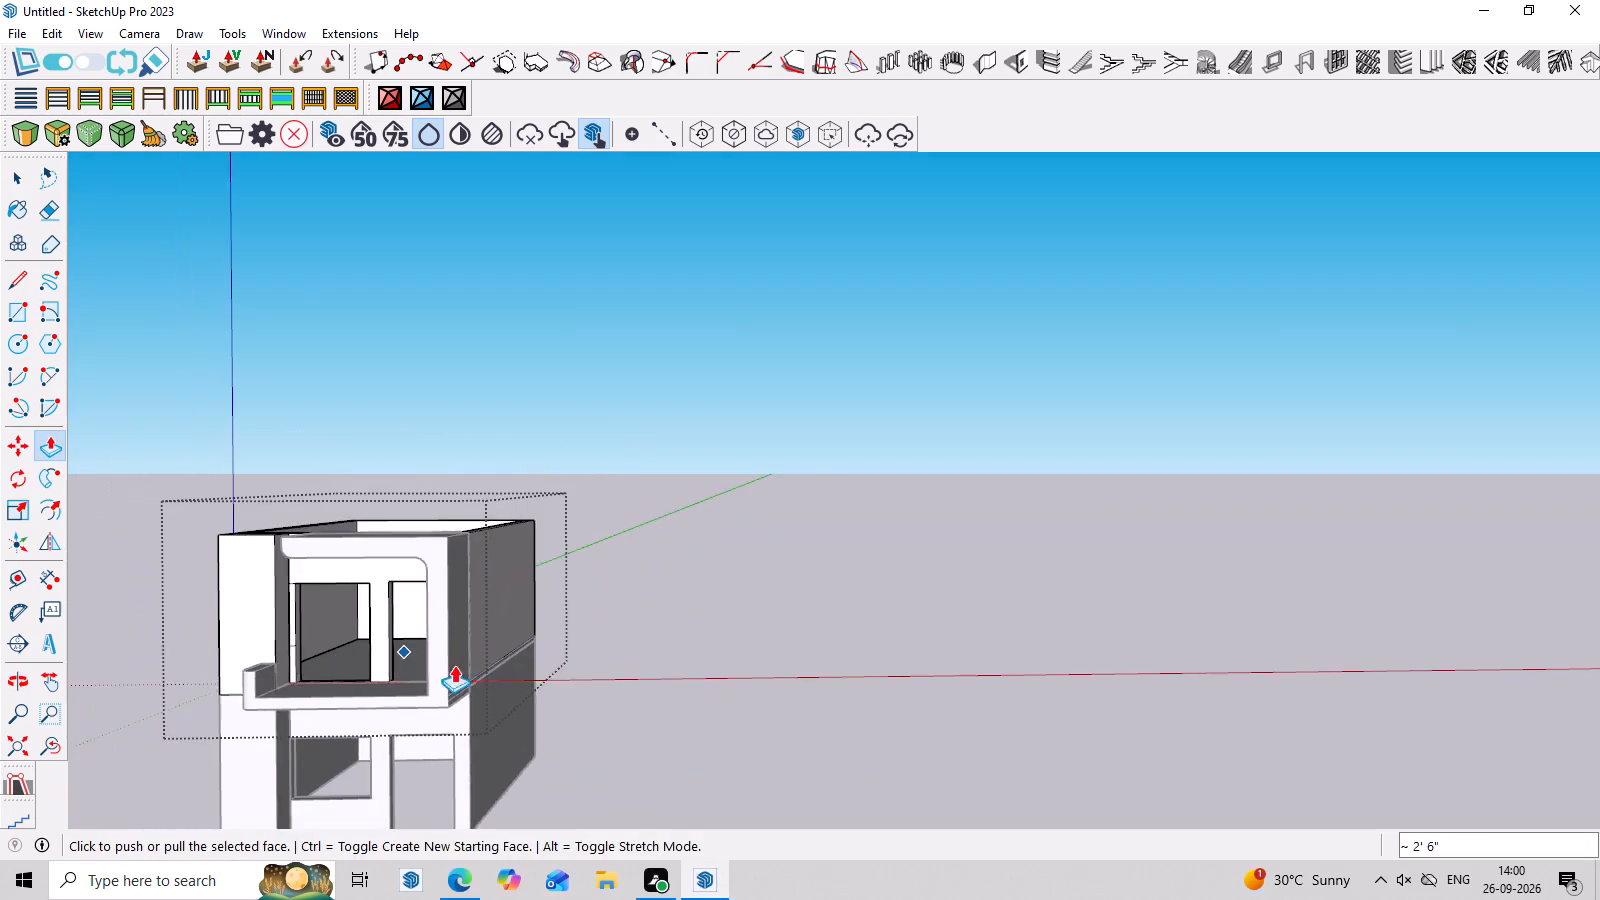
pyautogui.moveTo(472, 672); pyautogui.dragTo(575, 685, button='middle')
pyautogui.scroll(9, 326, 663)
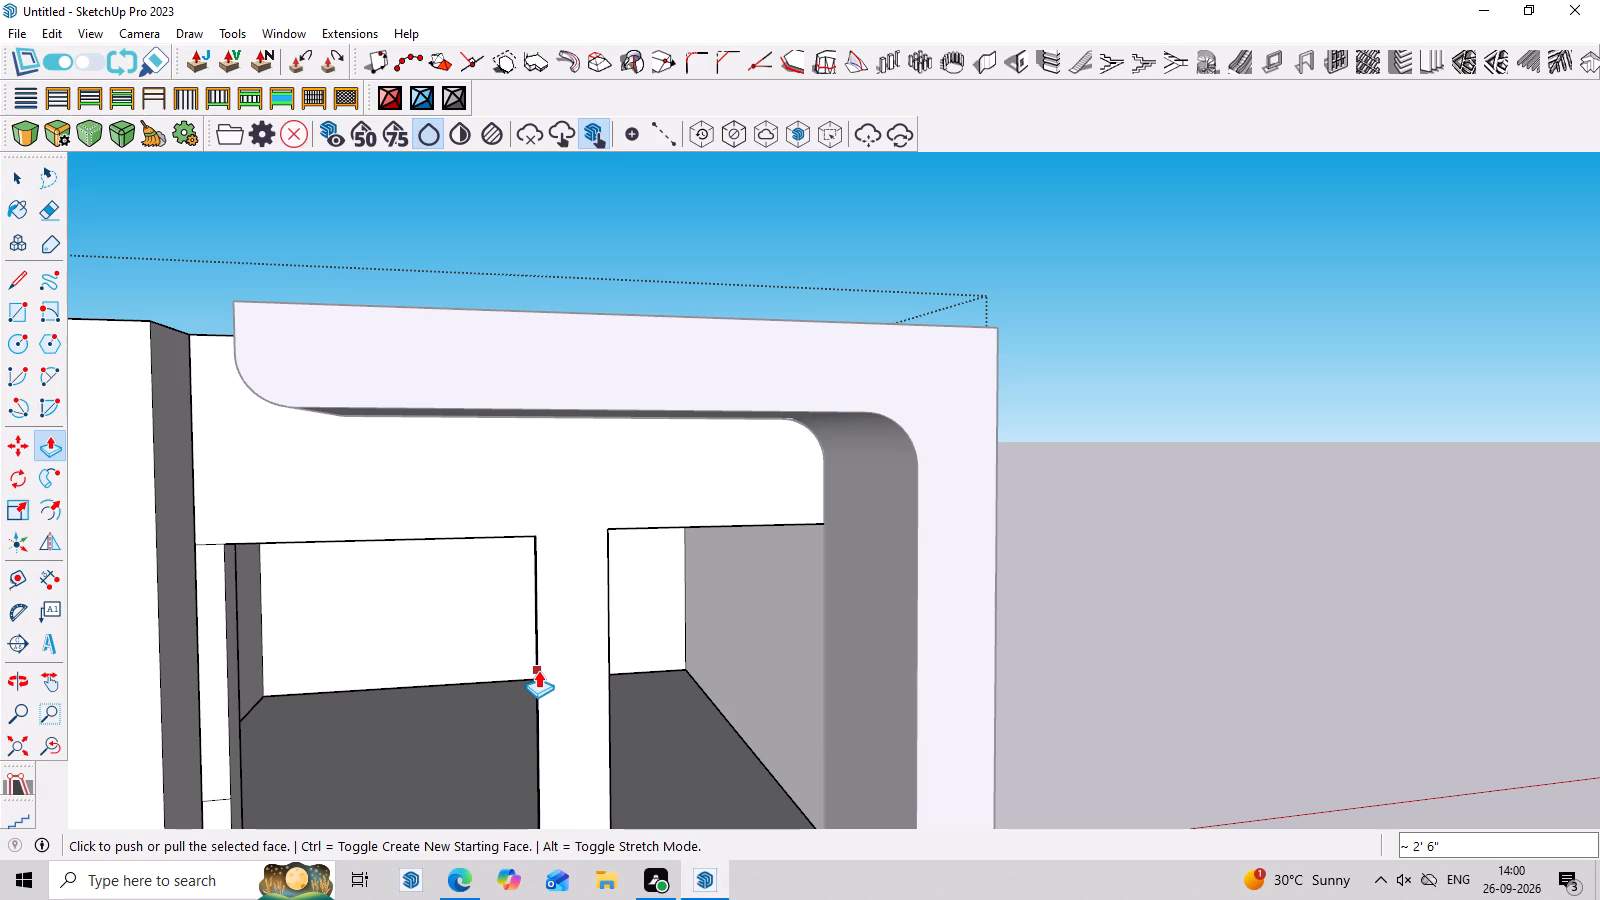
pyautogui.moveTo(538, 670); pyautogui.dragTo(545, 481, button='middle')
pyautogui.scroll(-3, 545, 481)
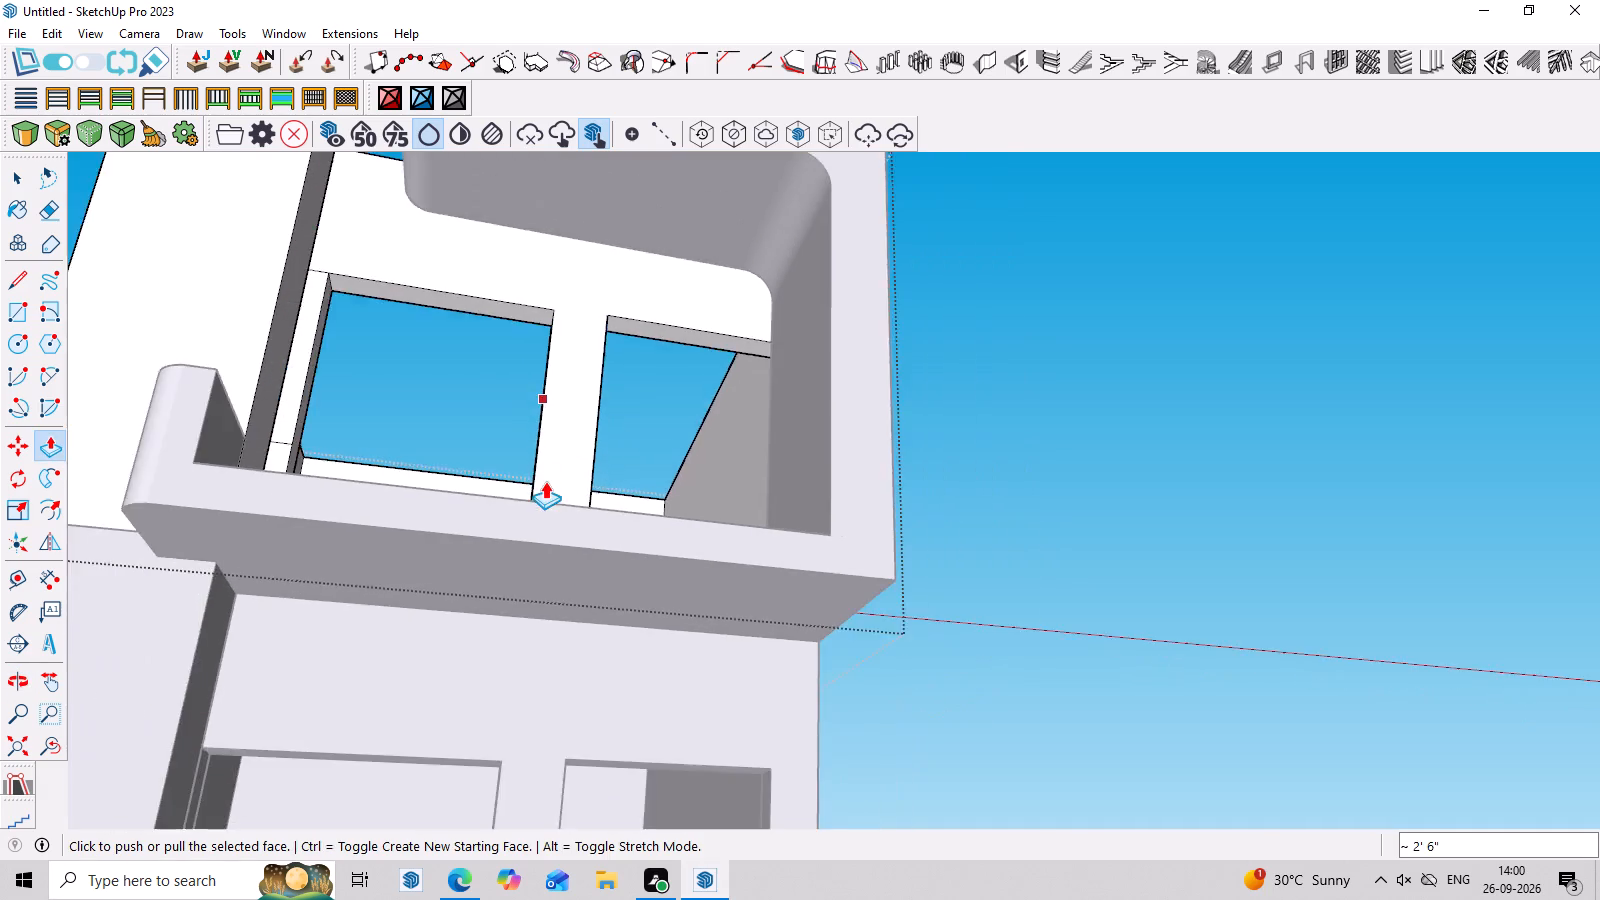
# Push/Pull the new opening's pier-side jamb toward the column, narrowing the opening and widening the pier.
pyautogui.moveTo(545, 481); pyautogui.dragTo(518, 642, button='middle')
pyautogui.scroll(3, 408, 572)
pyautogui.moveTo(578, 603); pyautogui.dragTo(715, 571, button='middle')
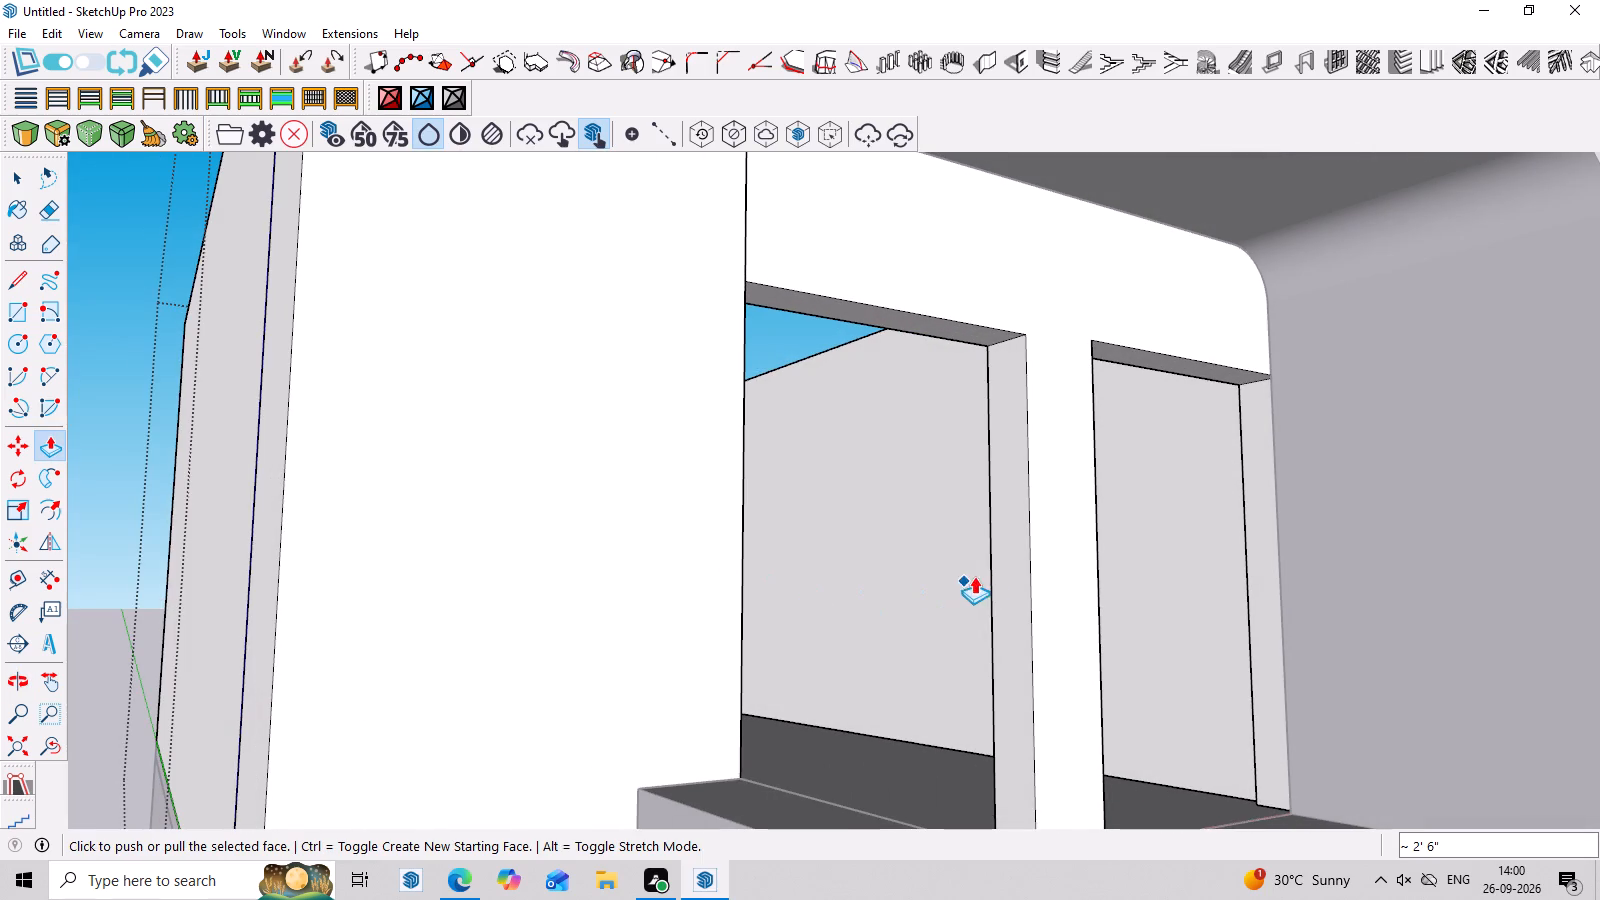
pyautogui.press('space')
pyautogui.click(1013, 585)
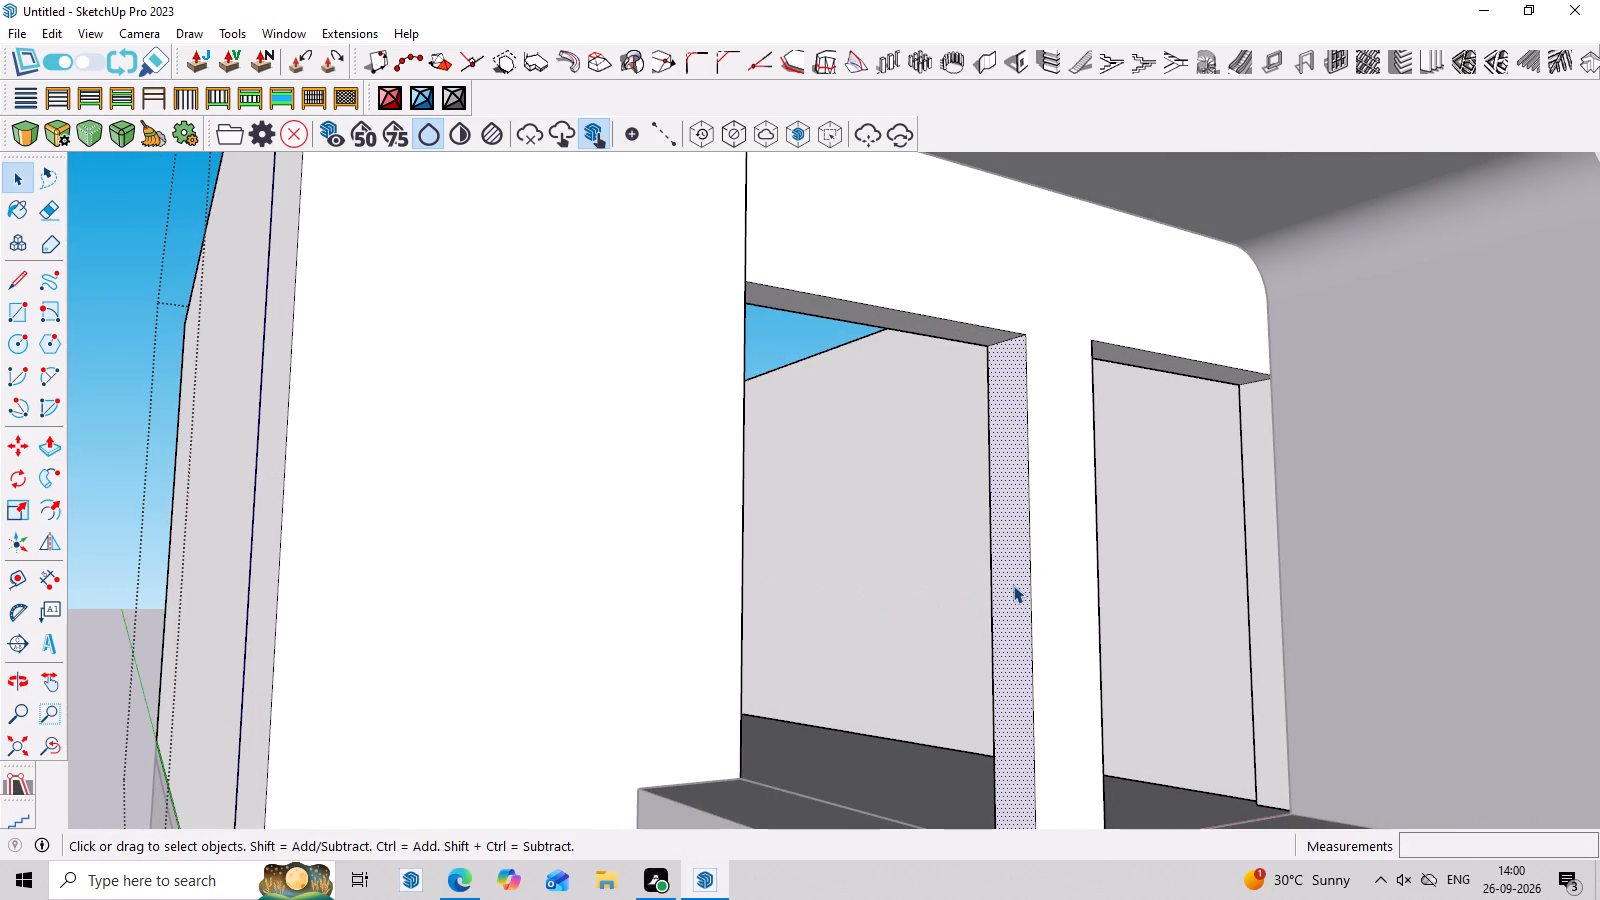
pyautogui.press('p')
pyautogui.click(1013, 585)
pyautogui.scroll(-3, 876, 617)
pyautogui.moveTo(876, 617); pyautogui.dragTo(608, 623, button='middle')
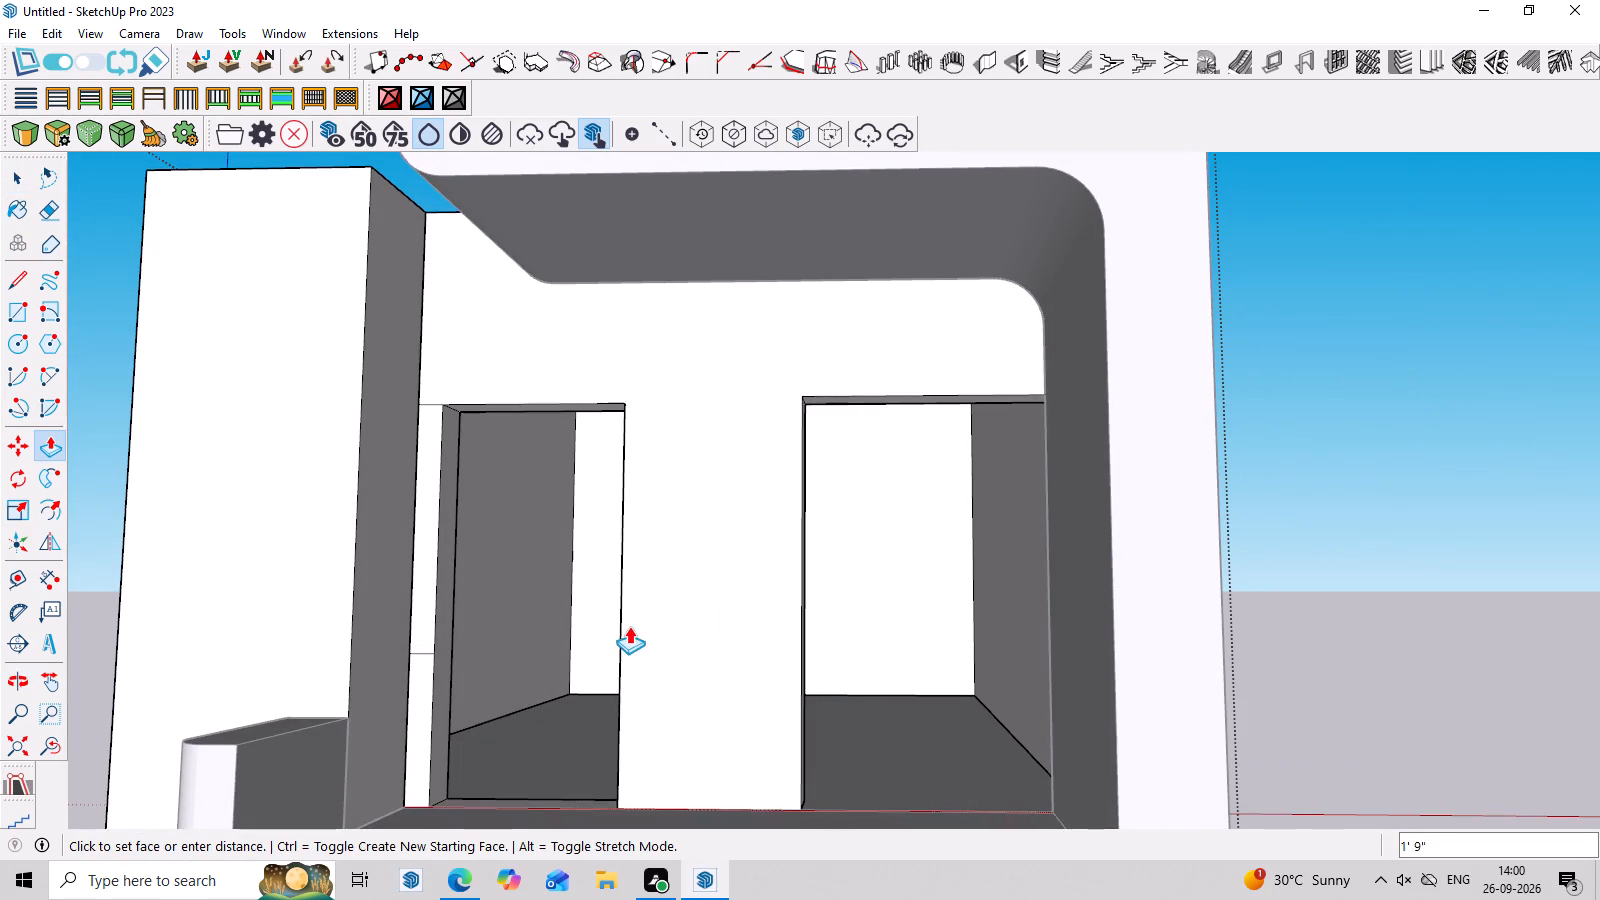
pyautogui.click(645, 630)
pyautogui.moveTo(709, 611); pyautogui.dragTo(712, 633, button='middle')
# Delete the two seam lines on the narrow wall strip between the column and the full-height opening.
pyautogui.press('space')
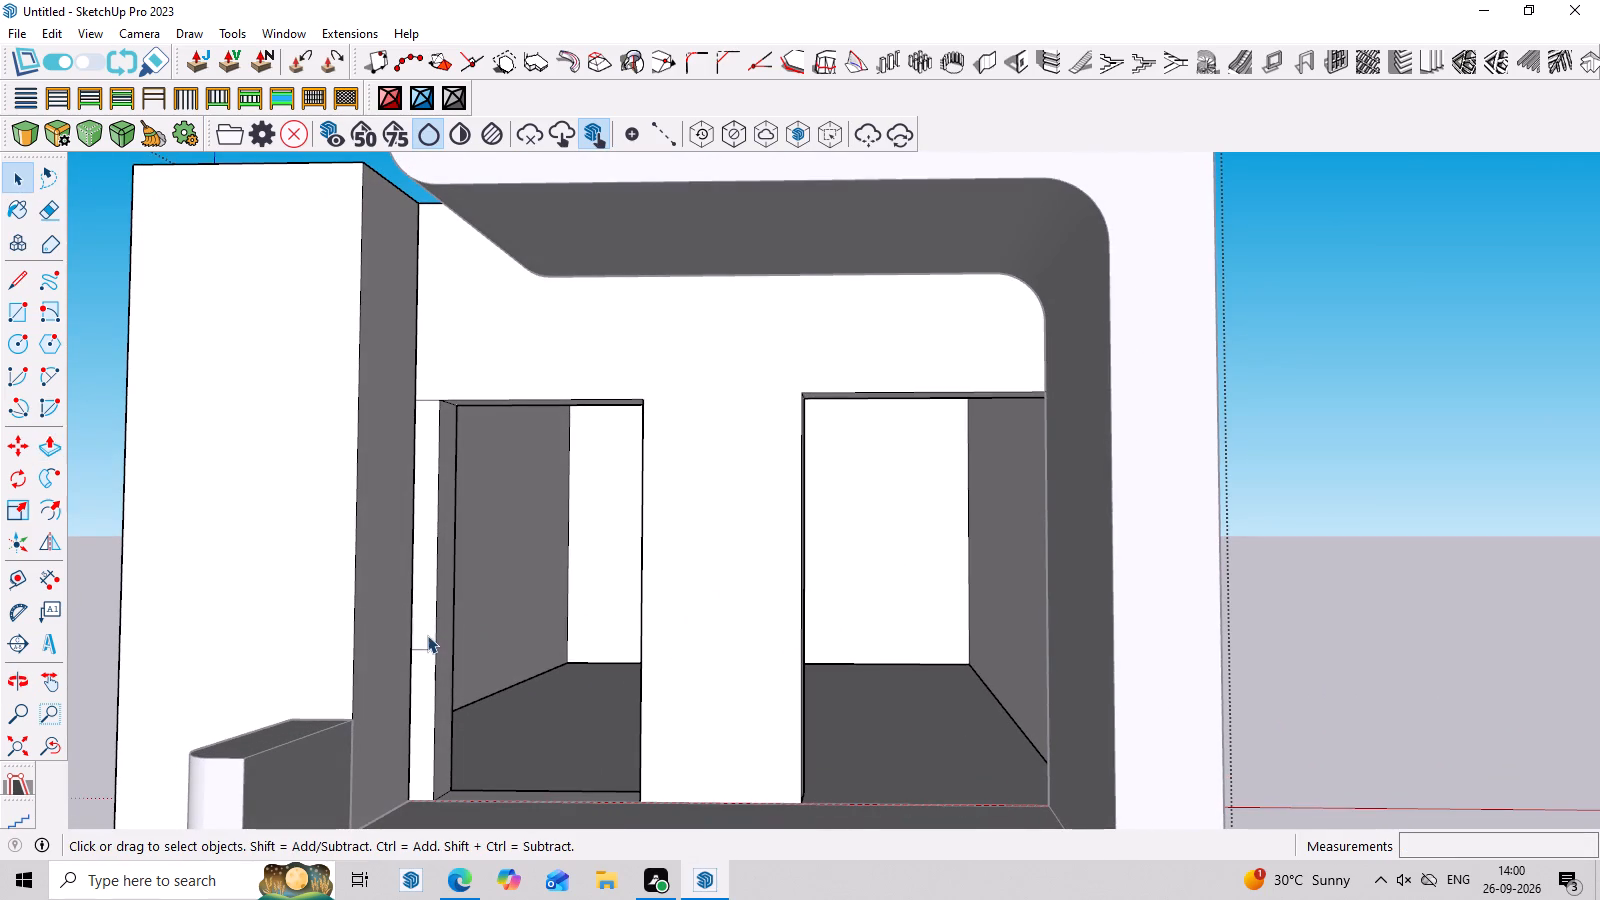
pyautogui.click(427, 645)
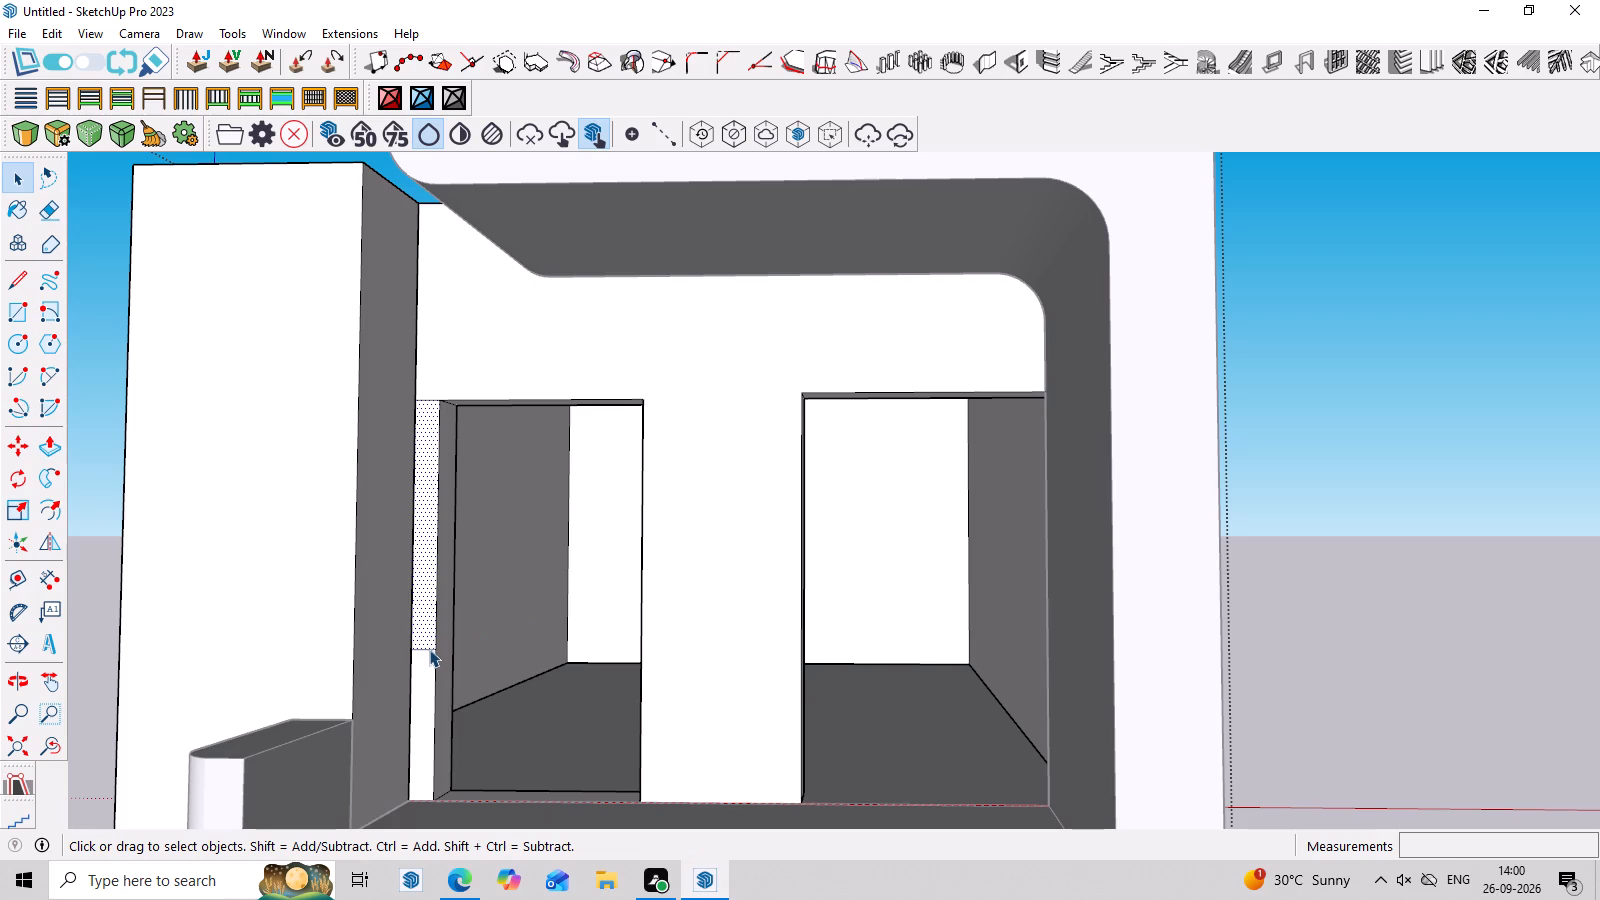
pyautogui.click(429, 650)
pyautogui.press('Delete')
pyautogui.click(429, 395)
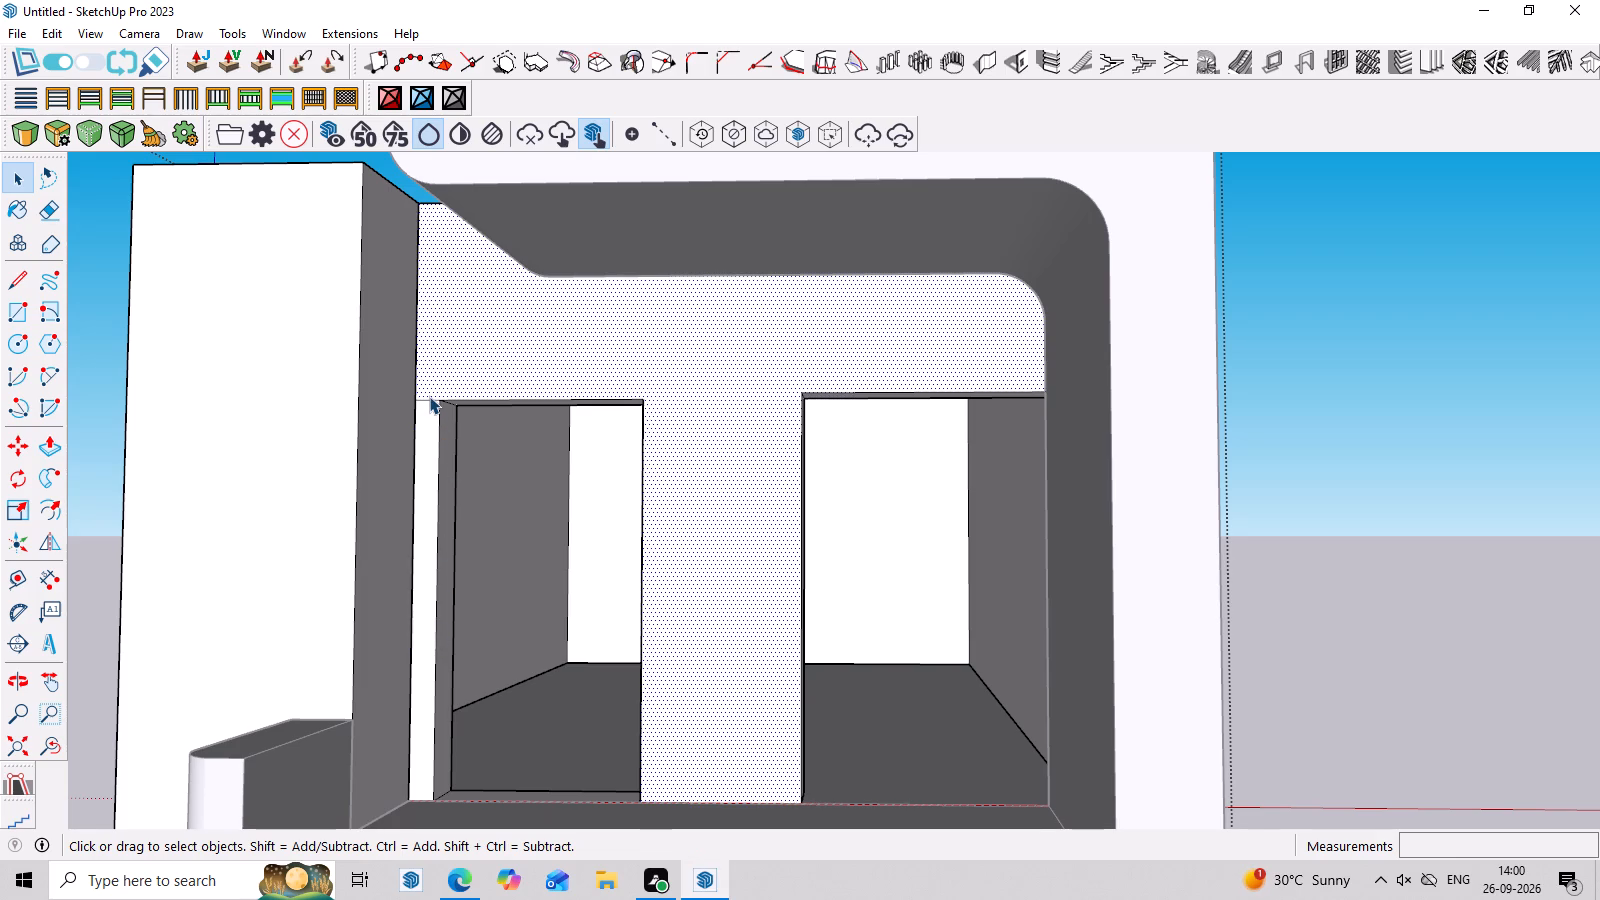
pyautogui.click(429, 398)
pyautogui.press('Delete')
# Examine the two upper-storey front openings and the pier between them from below, the front and the side.
pyautogui.scroll(-2, 714, 522)
pyautogui.middleClick(779, 576)
pyautogui.moveTo(817, 634); pyautogui.dragTo(818, 746, button='middle')
pyautogui.scroll(-1, 818, 638)
pyautogui.moveTo(882, 796); pyautogui.dragTo(798, 592, button='middle')
pyautogui.moveTo(626, 291); pyautogui.dragTo(645, 366, button='middle')
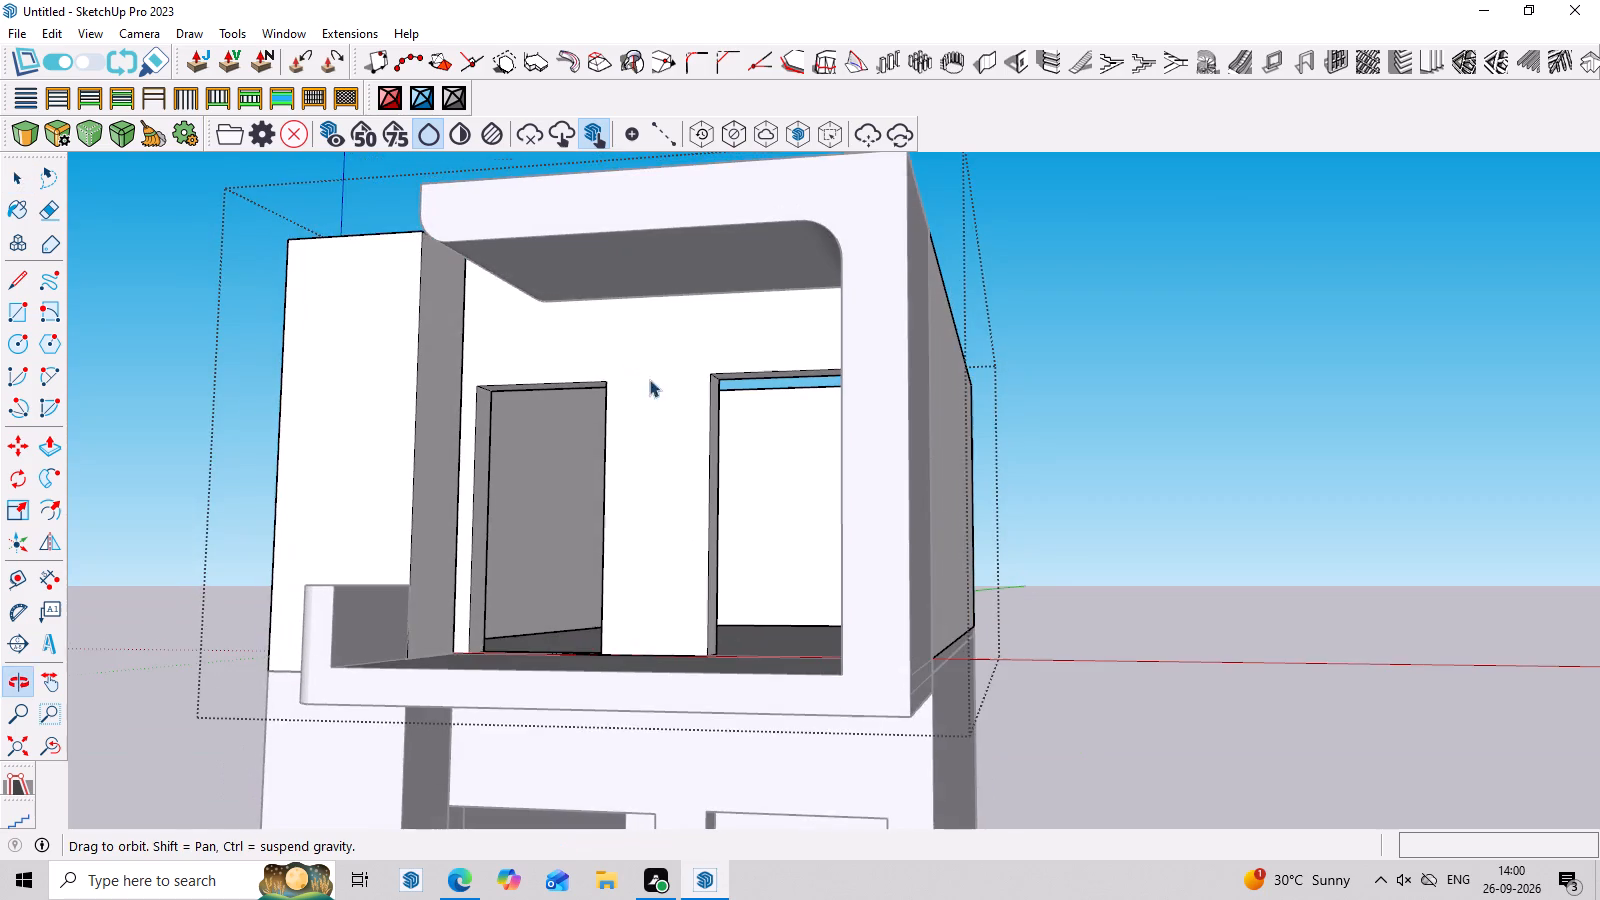
pyautogui.scroll(2, 803, 404)
pyautogui.moveTo(832, 465); pyautogui.dragTo(852, 483, button='middle')
pyautogui.moveTo(853, 483); pyautogui.dragTo(892, 457, button='middle')
pyautogui.scroll(-2, 925, 548)
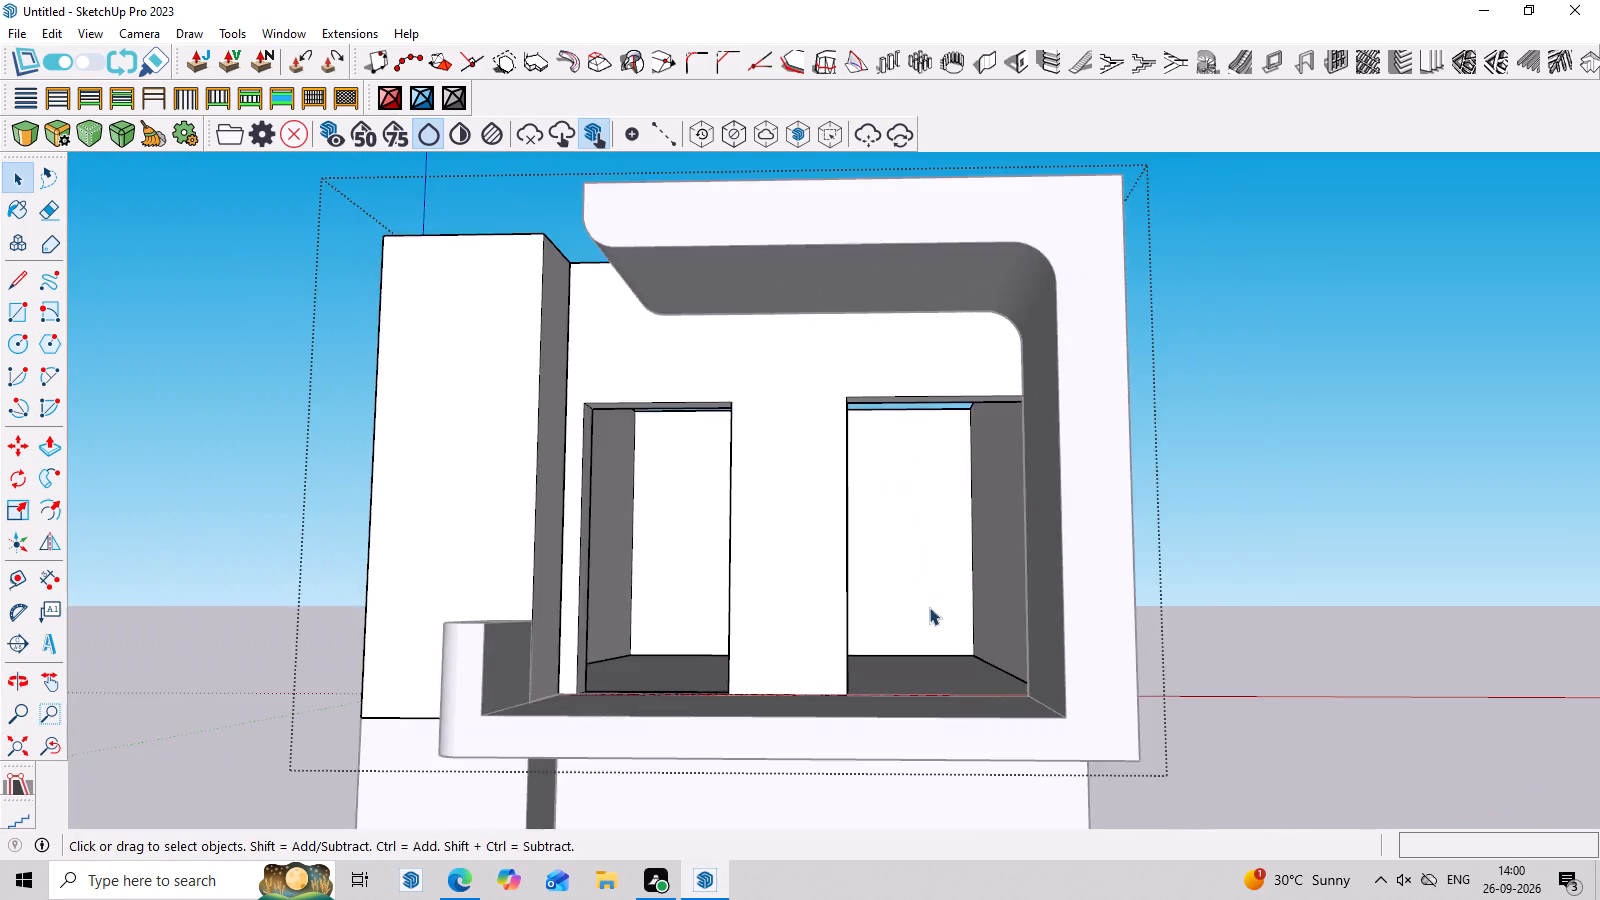
pyautogui.moveTo(931, 619); pyautogui.dragTo(939, 721, button='middle')
pyautogui.scroll(2, 926, 786)
pyautogui.moveTo(905, 753); pyautogui.dragTo(693, 721, button='middle')
pyautogui.moveTo(519, 657); pyautogui.dragTo(626, 664, button='middle')
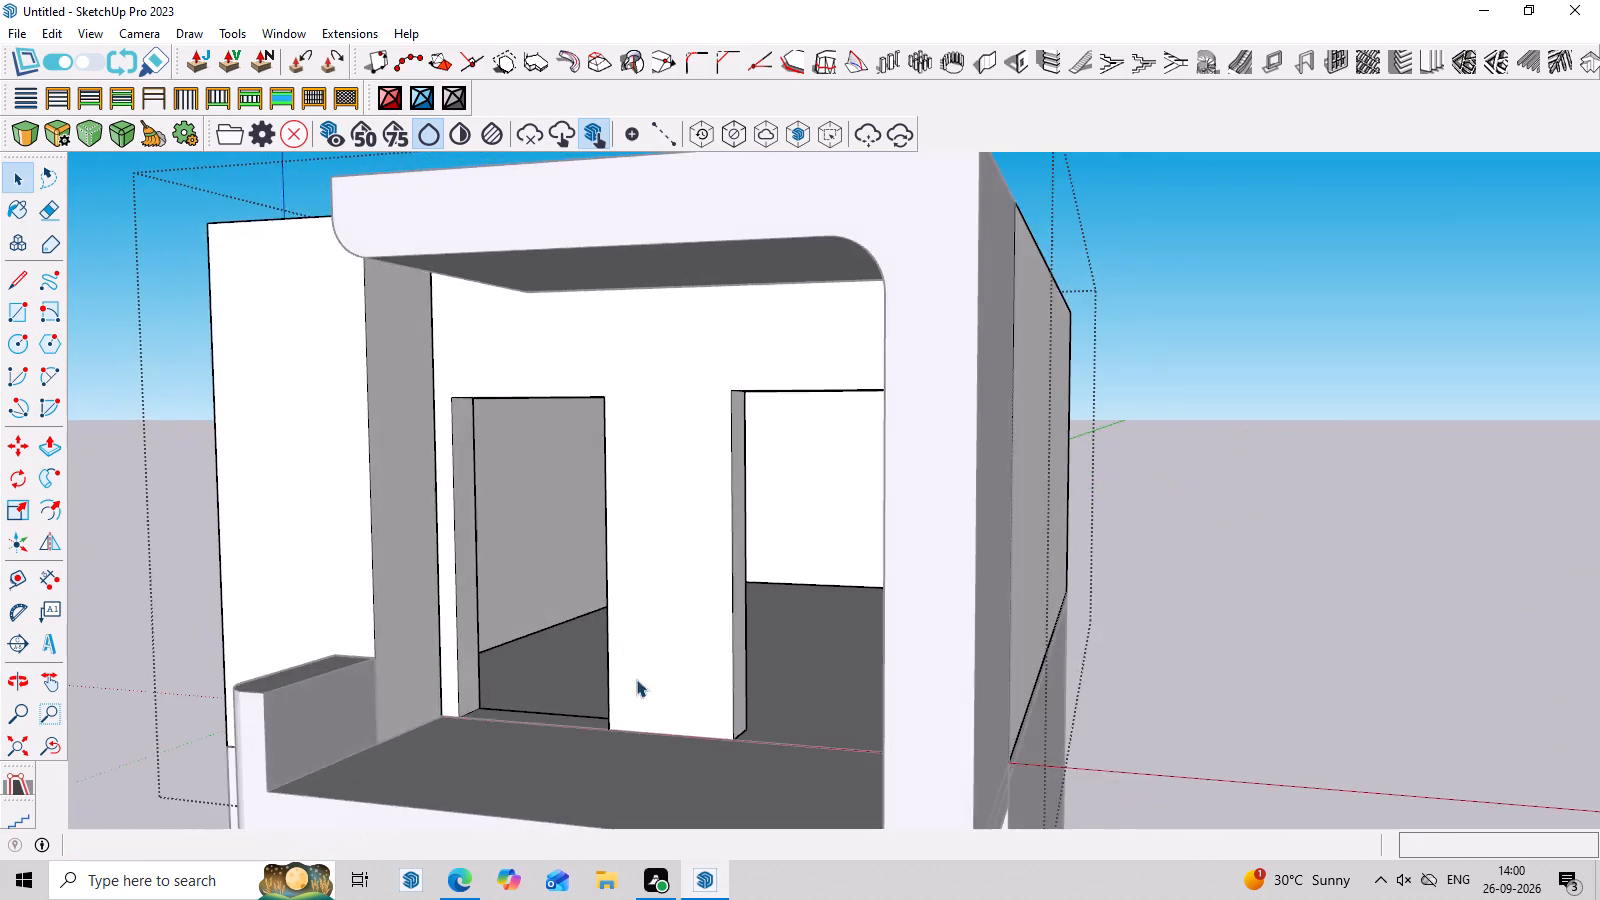
# Draw a line about 9" long across the side face of the pier at sill height, facing the second opening.
pyautogui.scroll(9, 815, 738)
pyautogui.moveTo(866, 738); pyautogui.dragTo(859, 761, button='middle')
pyautogui.scroll(-3, 702, 608)
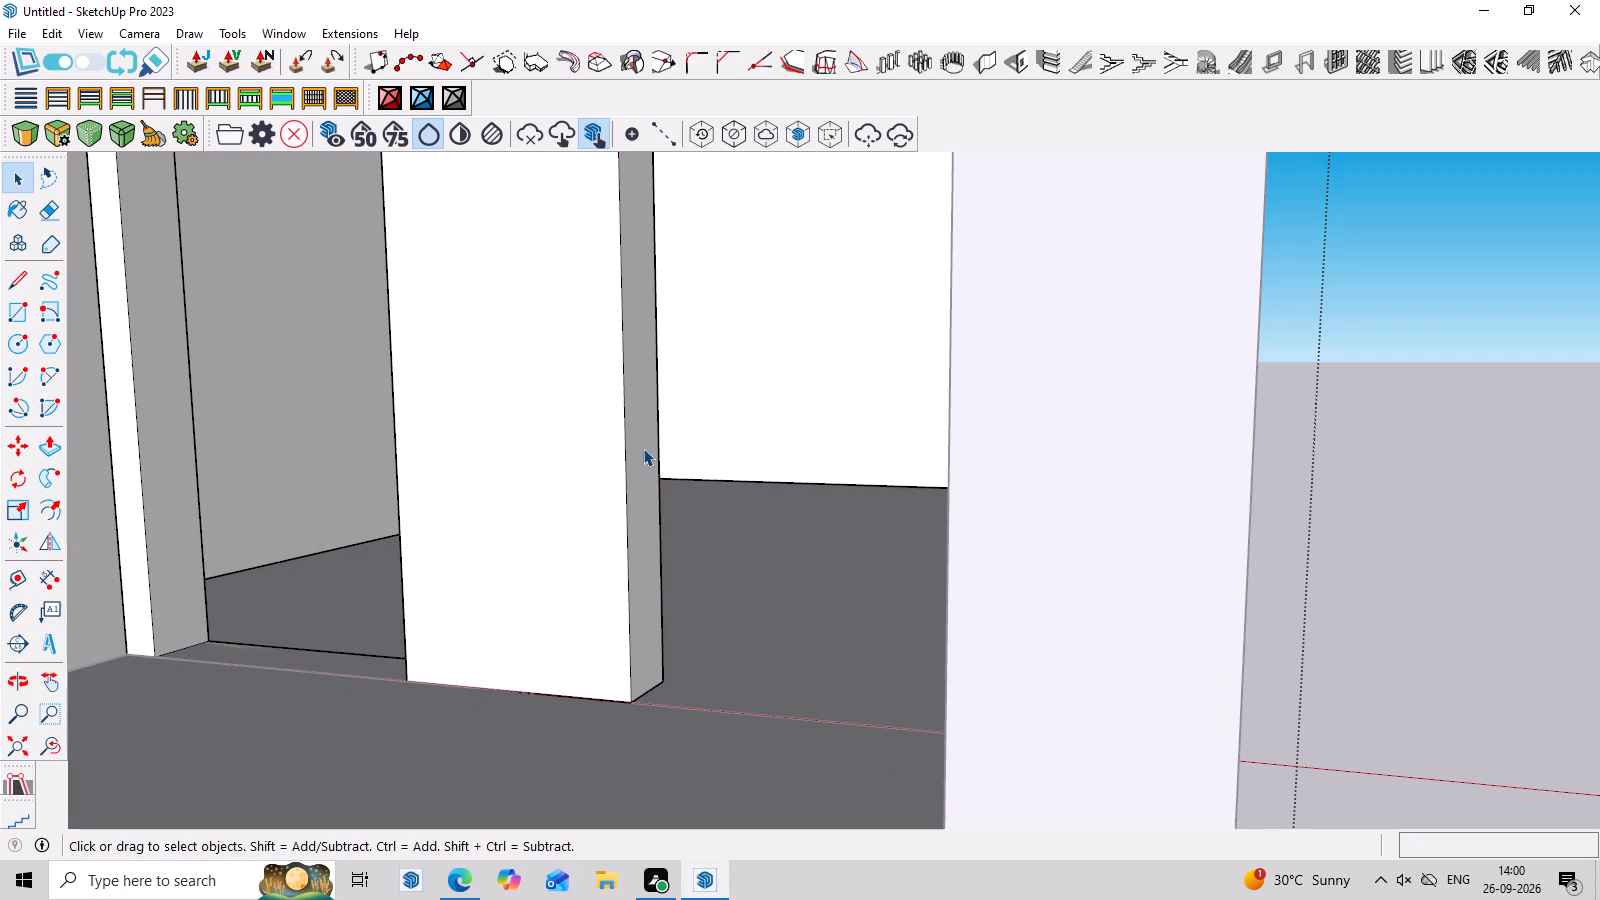
pyautogui.press('l')
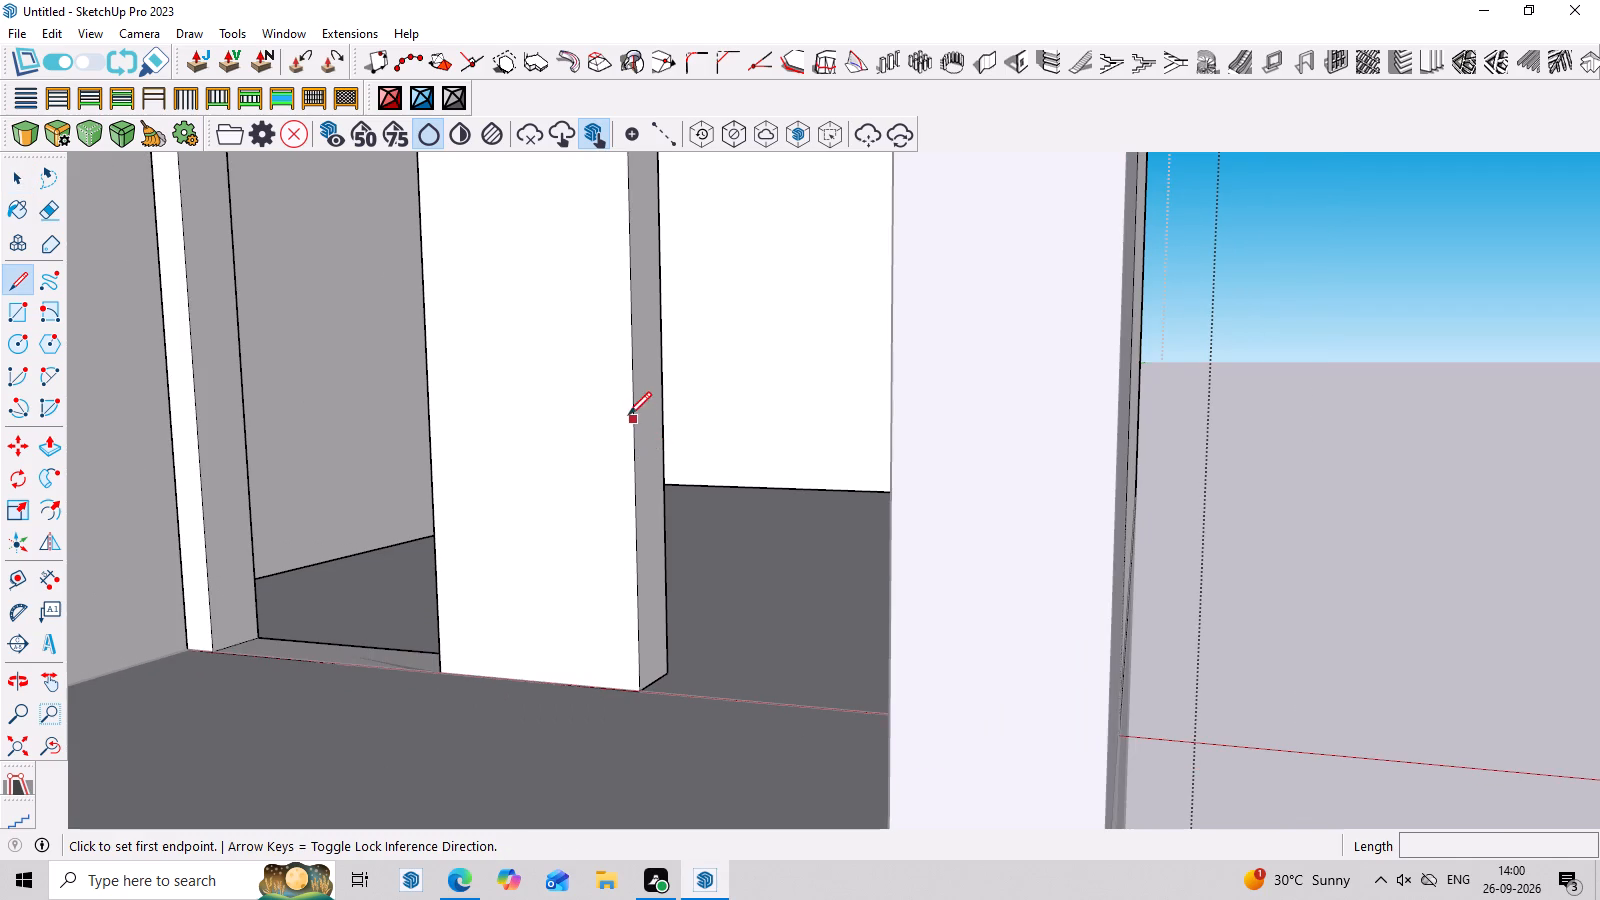
pyautogui.click(636, 413)
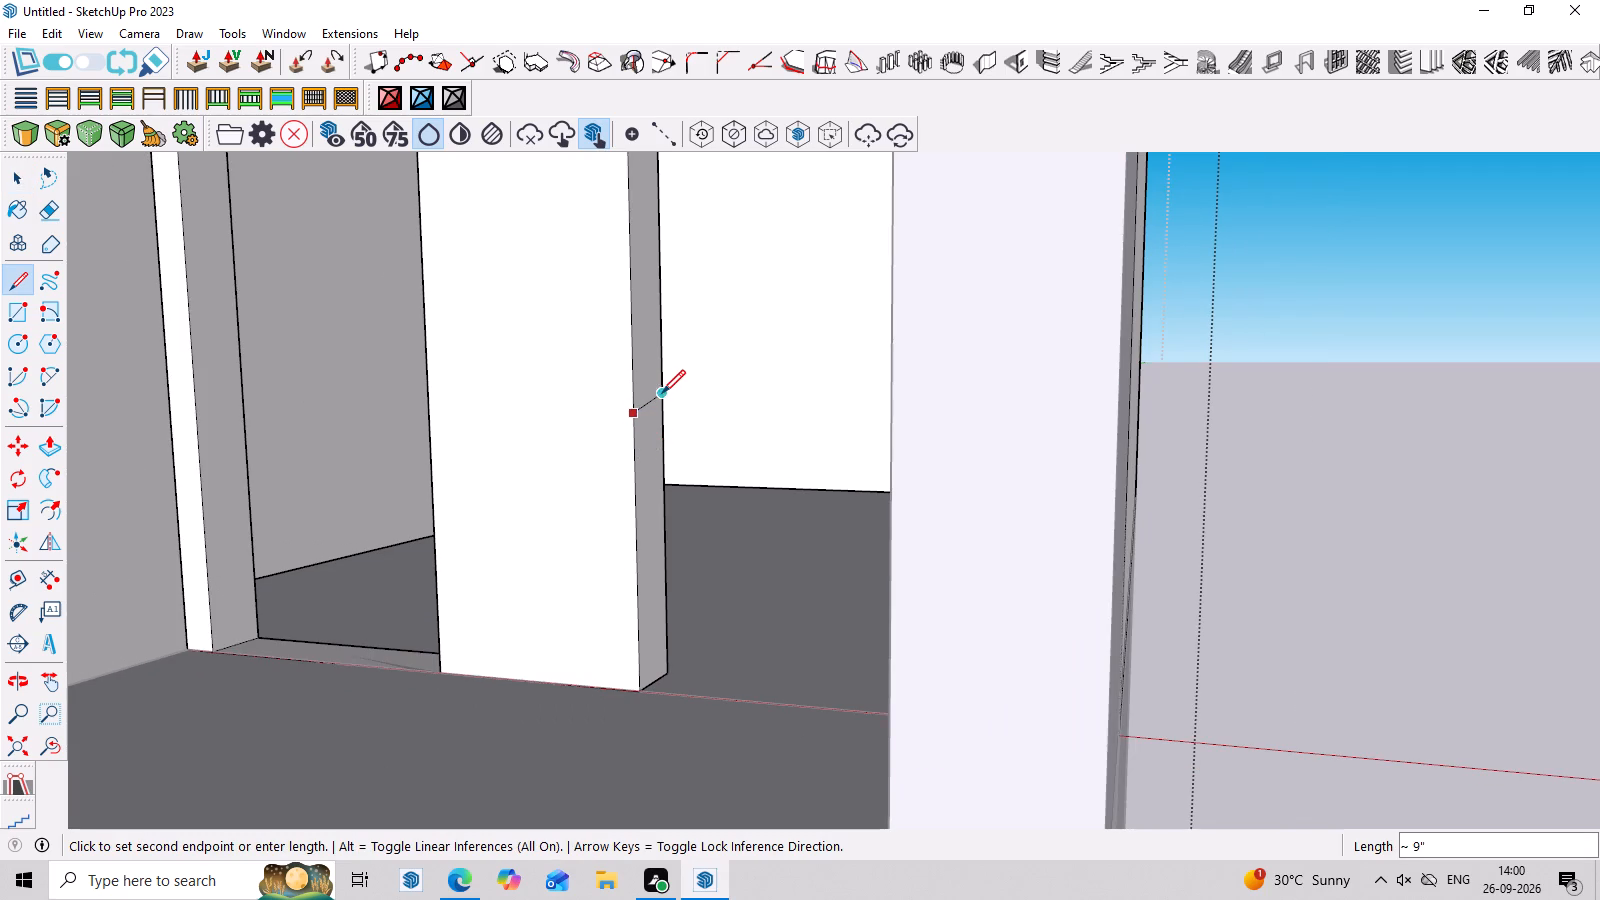
pyautogui.click(667, 391)
# Push/Pull the lower part of the pier's side face about 4' across the second opening, forming a low sill wall.
pyautogui.press('space')
pyautogui.click(650, 430)
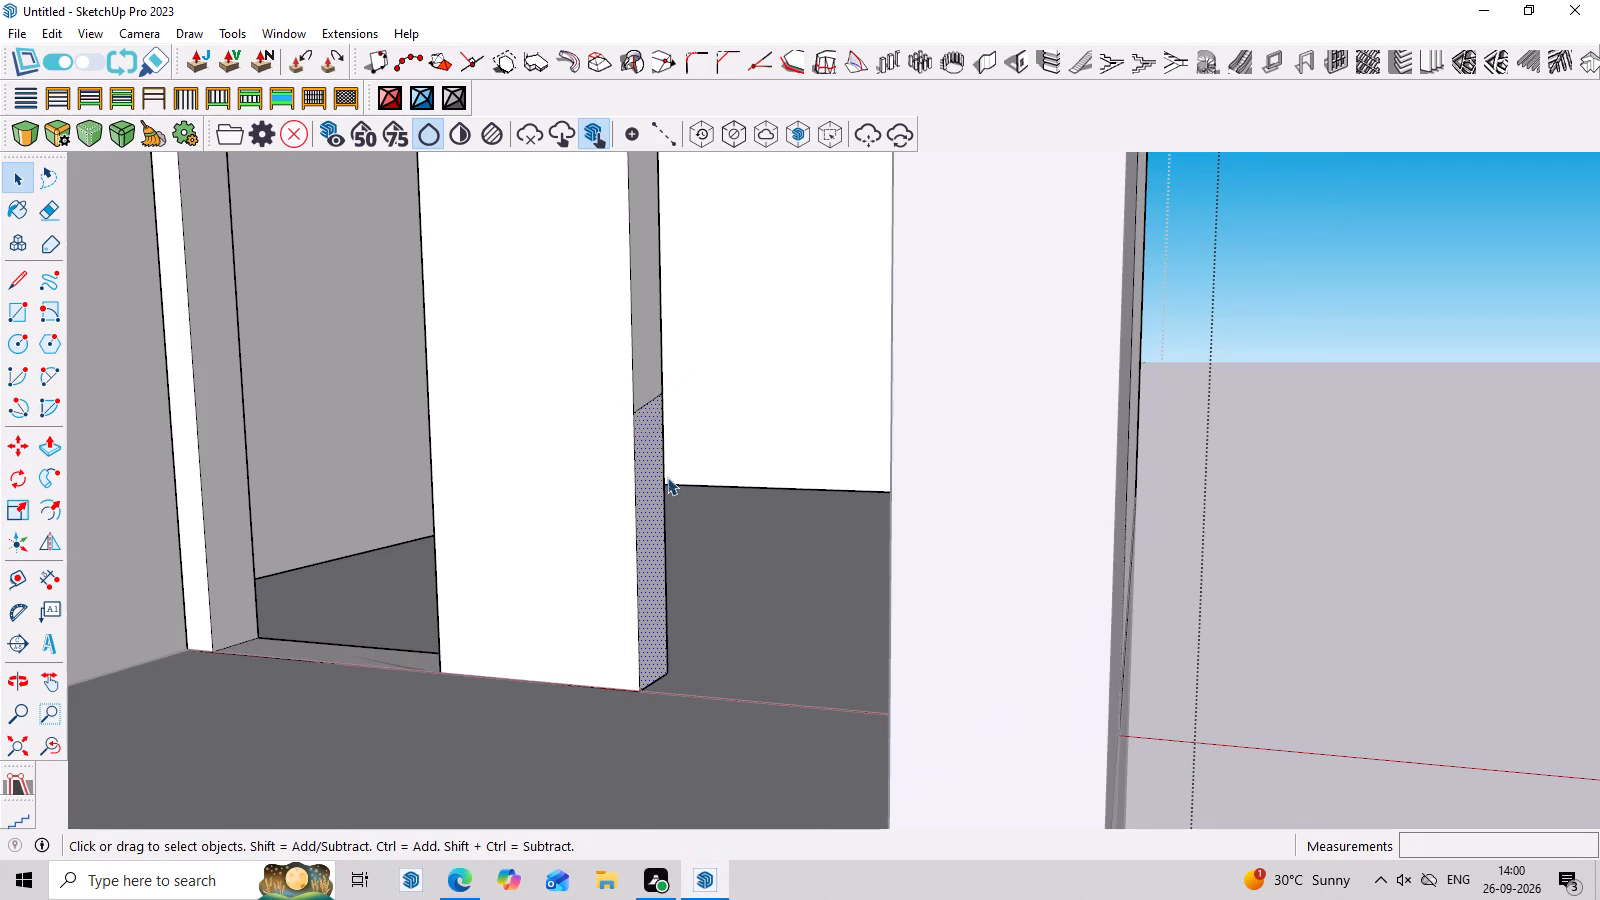
pyautogui.press('p')
pyautogui.click(656, 449)
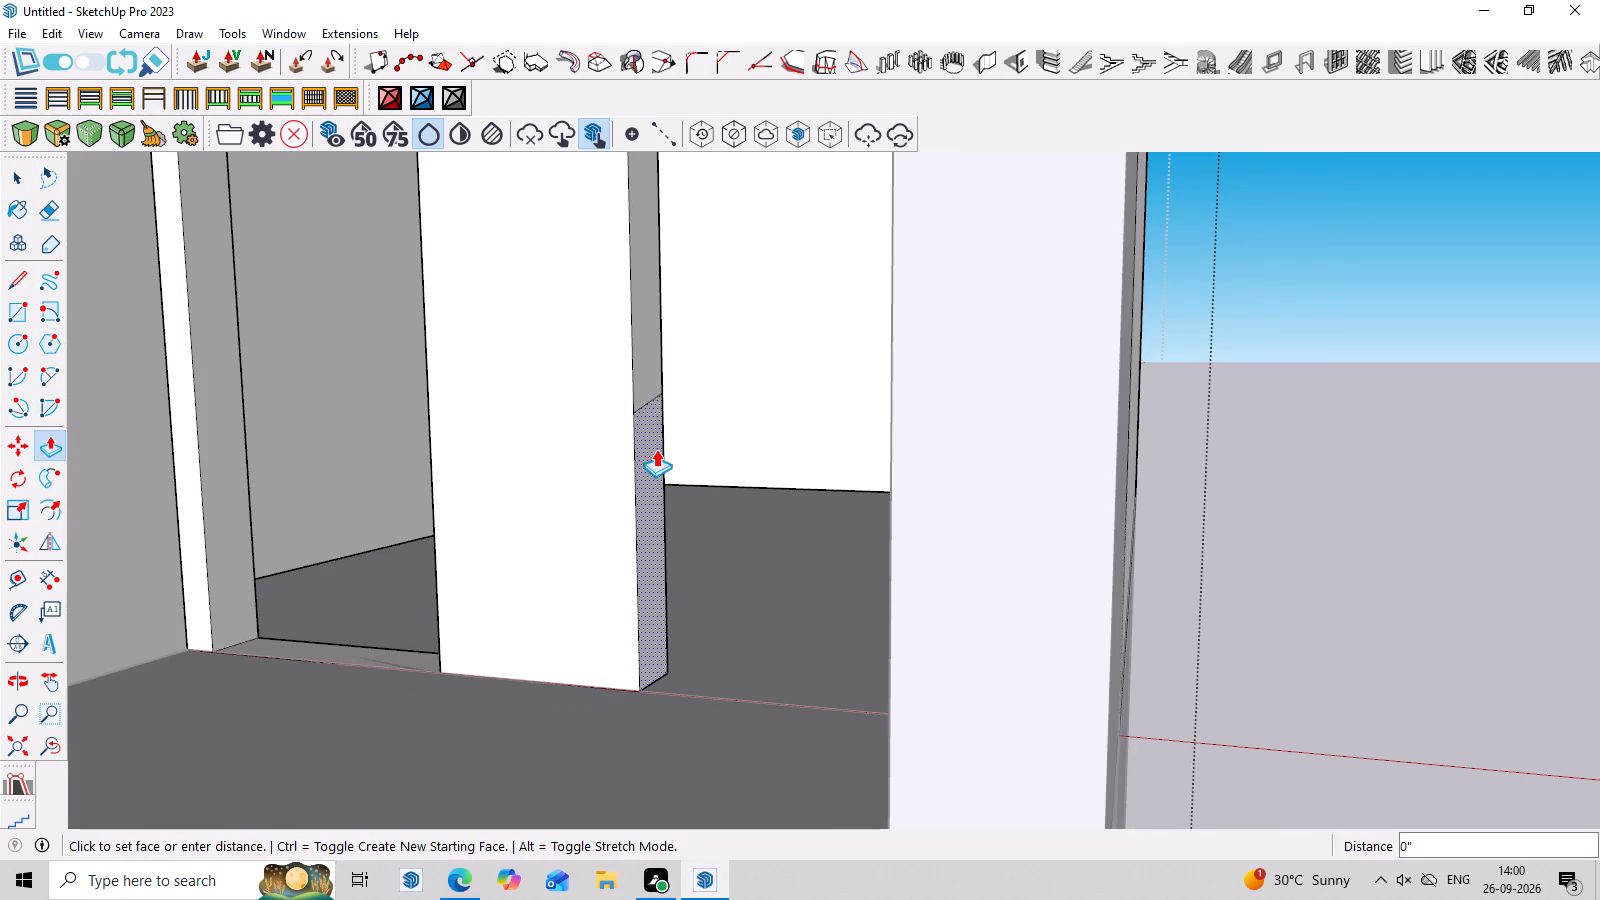
pyautogui.scroll(-3, 816, 522)
pyautogui.moveTo(816, 540); pyautogui.dragTo(968, 527, button='middle')
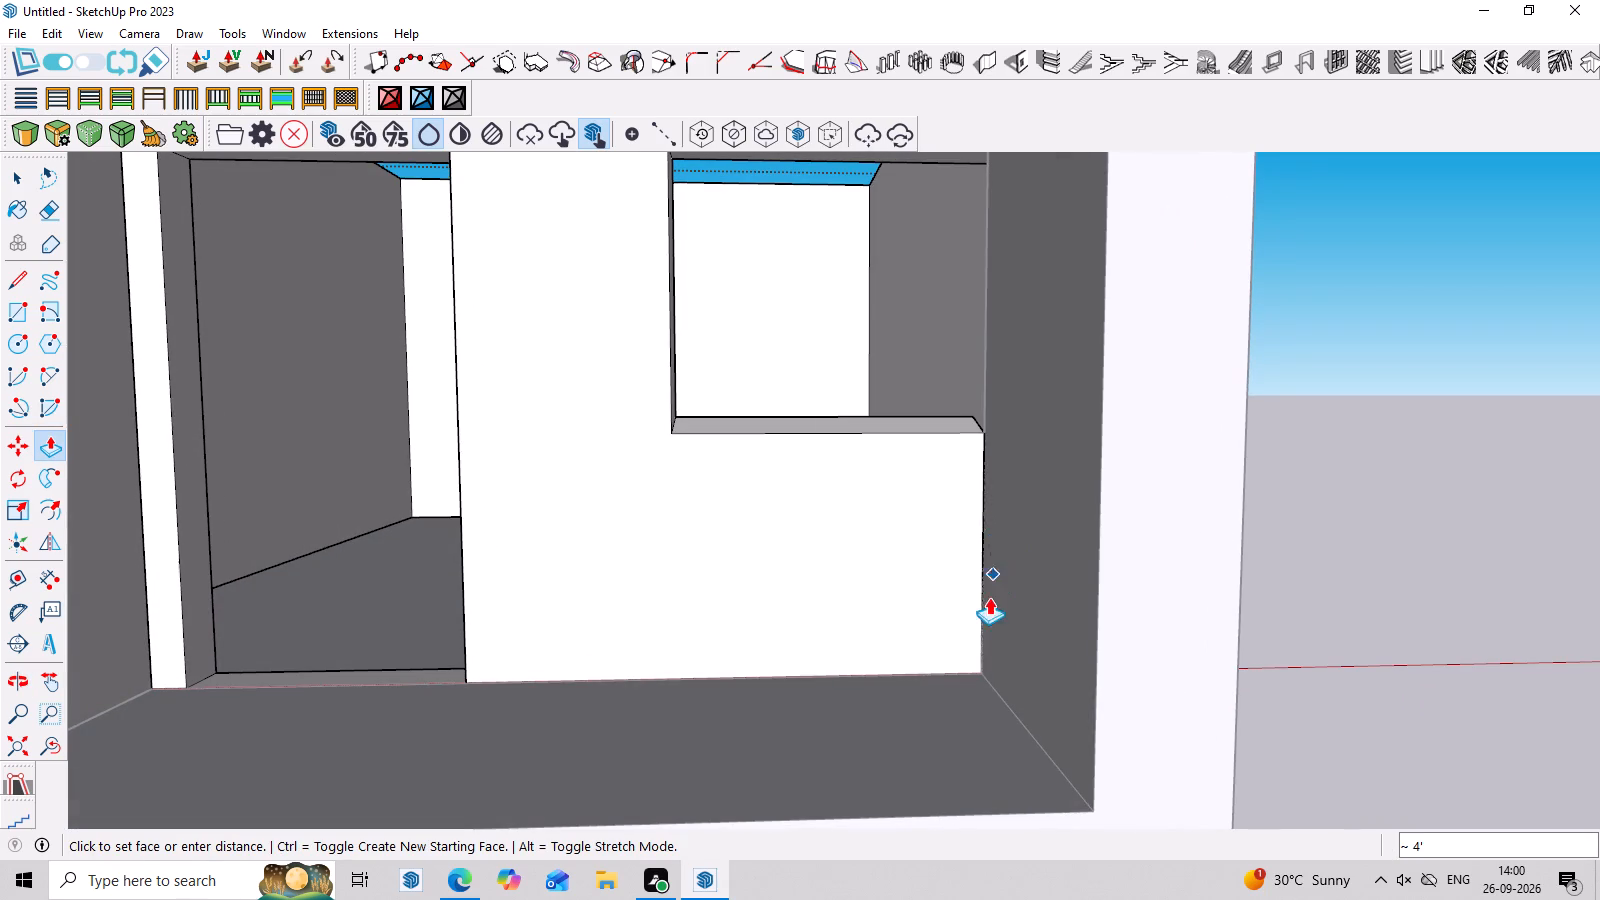
pyautogui.click(984, 670)
# Push/Pull the sill wall's end face about 3" further to meet the side wall beside the frame.
pyautogui.moveTo(984, 621); pyautogui.dragTo(1004, 491, button='middle')
pyautogui.scroll(-7, 992, 397)
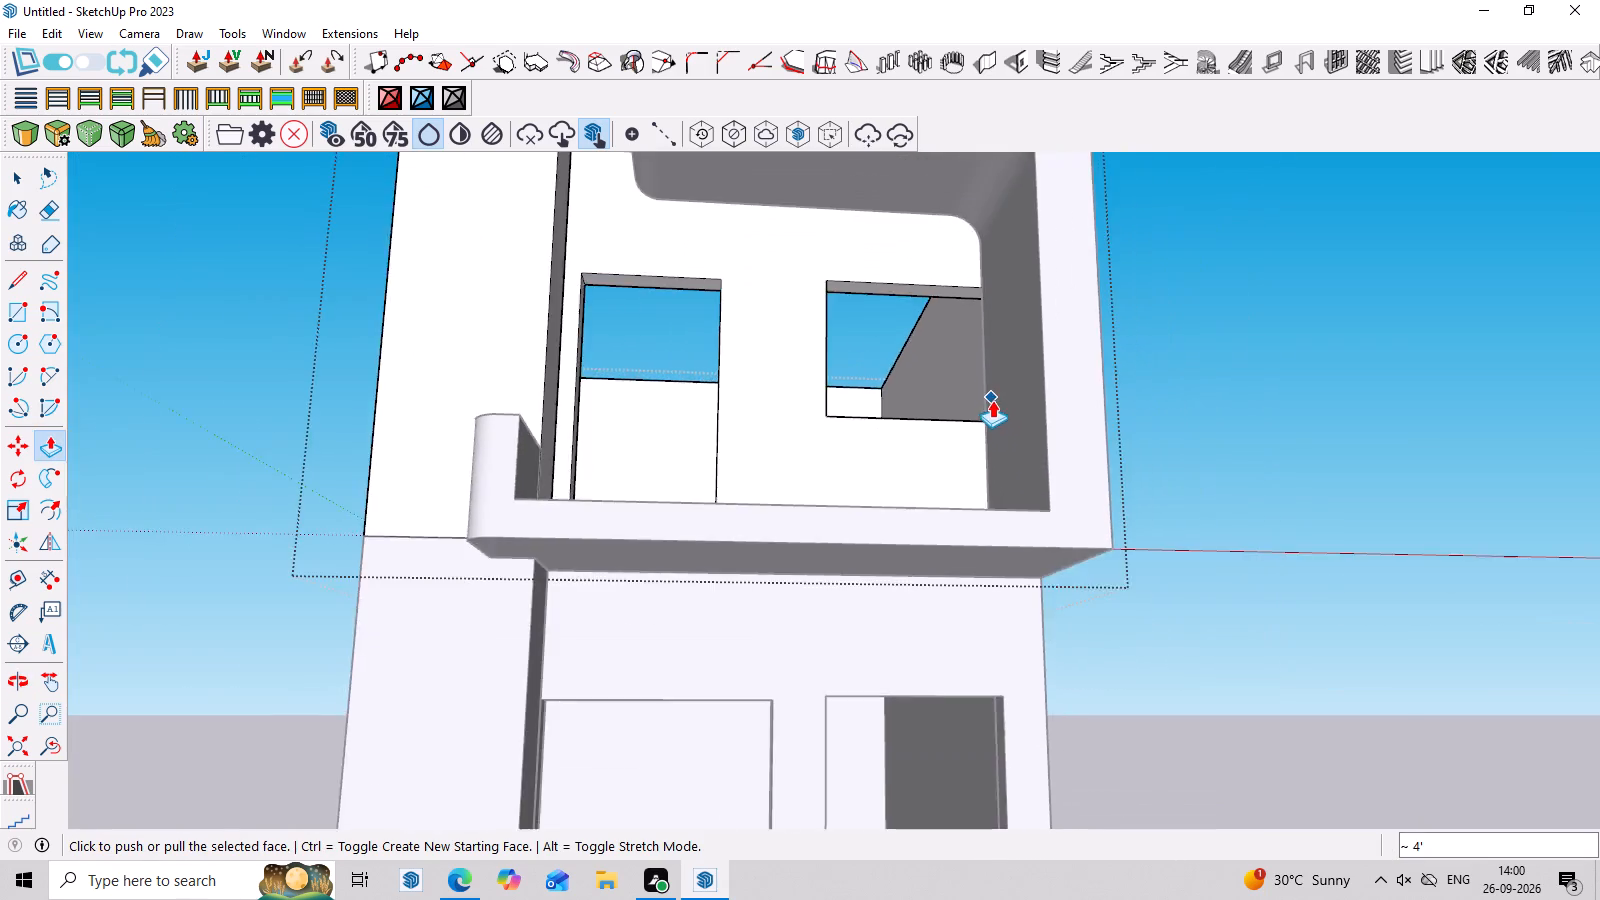
pyautogui.moveTo(990, 410); pyautogui.dragTo(1051, 539, button='middle')
pyautogui.scroll(6, 951, 509)
pyautogui.moveTo(1057, 581); pyautogui.dragTo(1227, 659, button='middle')
pyautogui.scroll(2, 1055, 526)
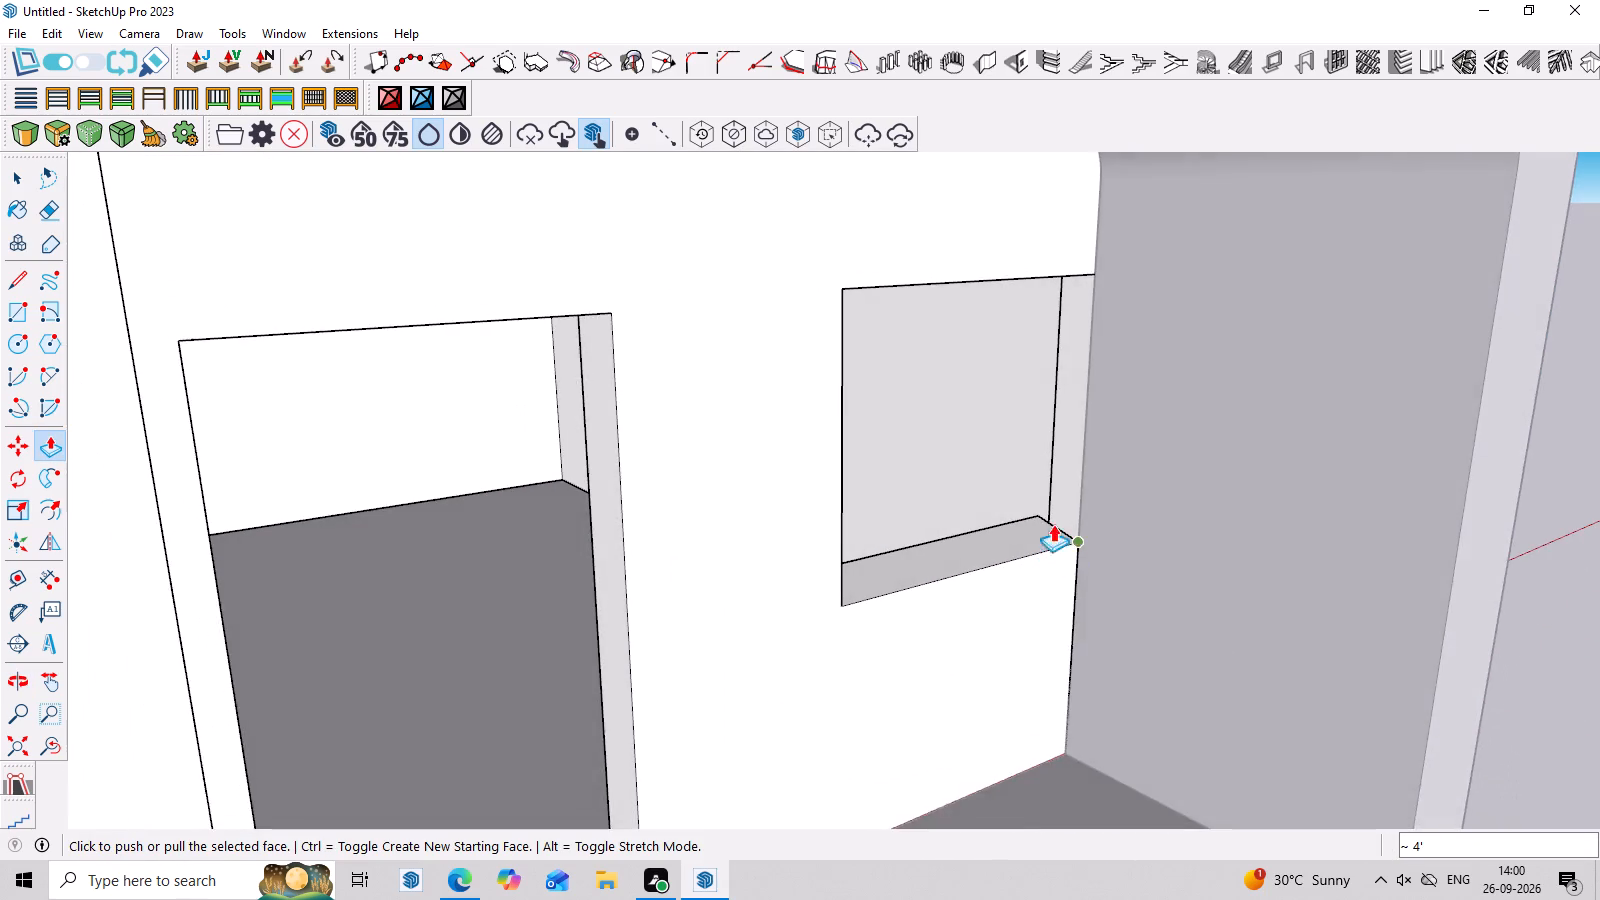
pyautogui.scroll(1, 1053, 524)
pyautogui.click(1088, 560)
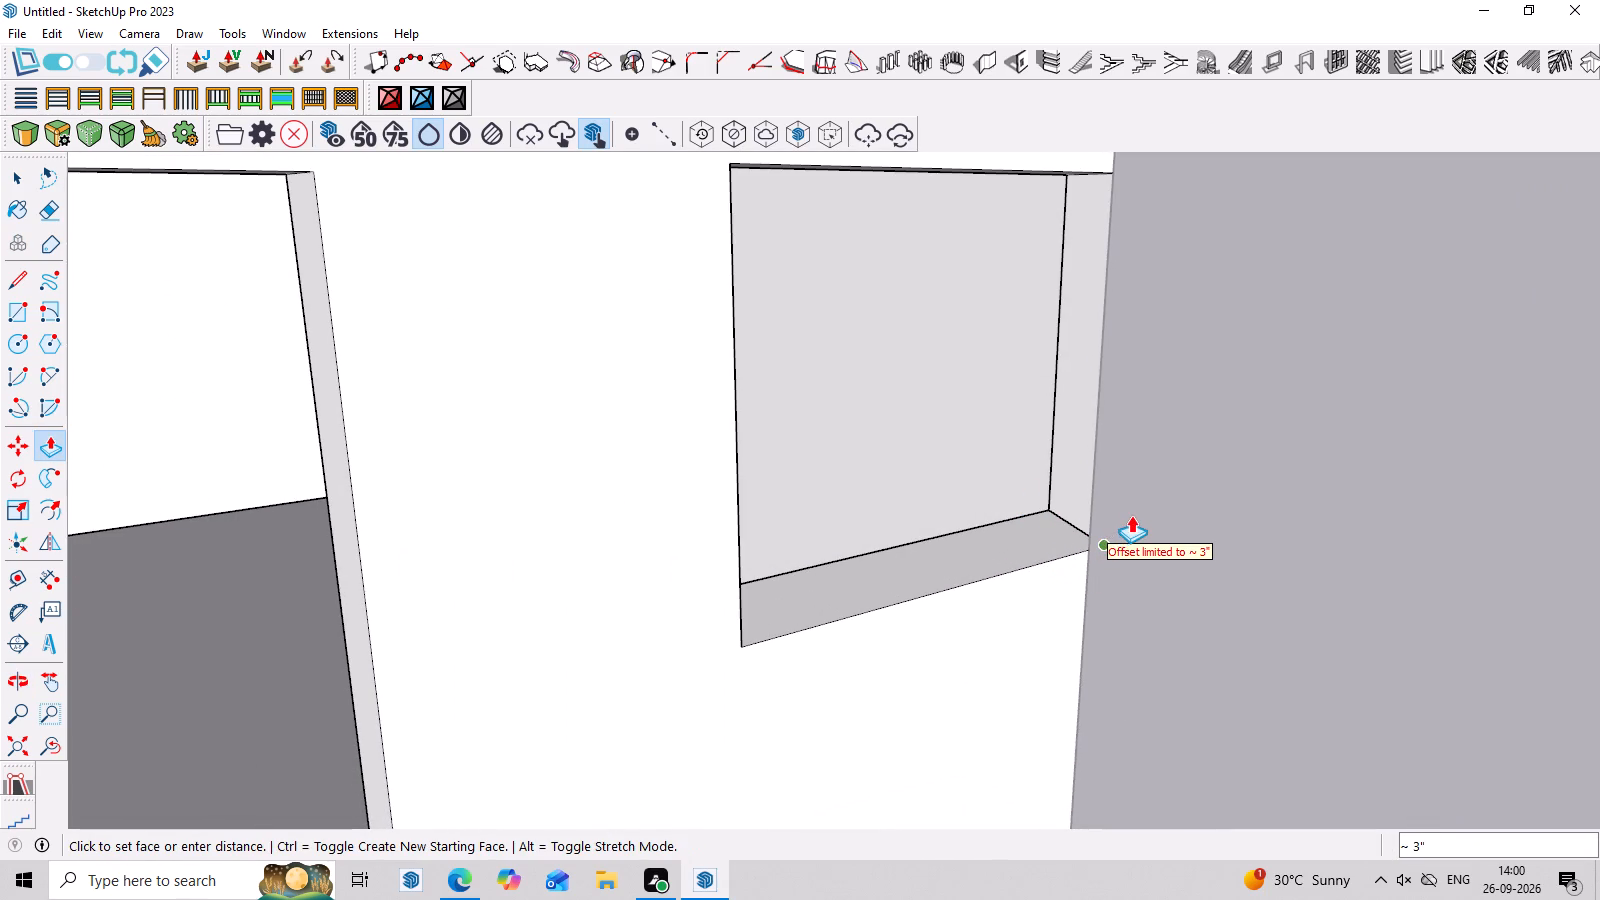
pyautogui.click(1131, 515)
# Examine the upper-storey front with its full-height opening and the new window from outside the frame.
pyautogui.scroll(-6, 1115, 540)
pyautogui.moveTo(1009, 635); pyautogui.dragTo(662, 492, button='middle')
pyautogui.scroll(-5, 918, 486)
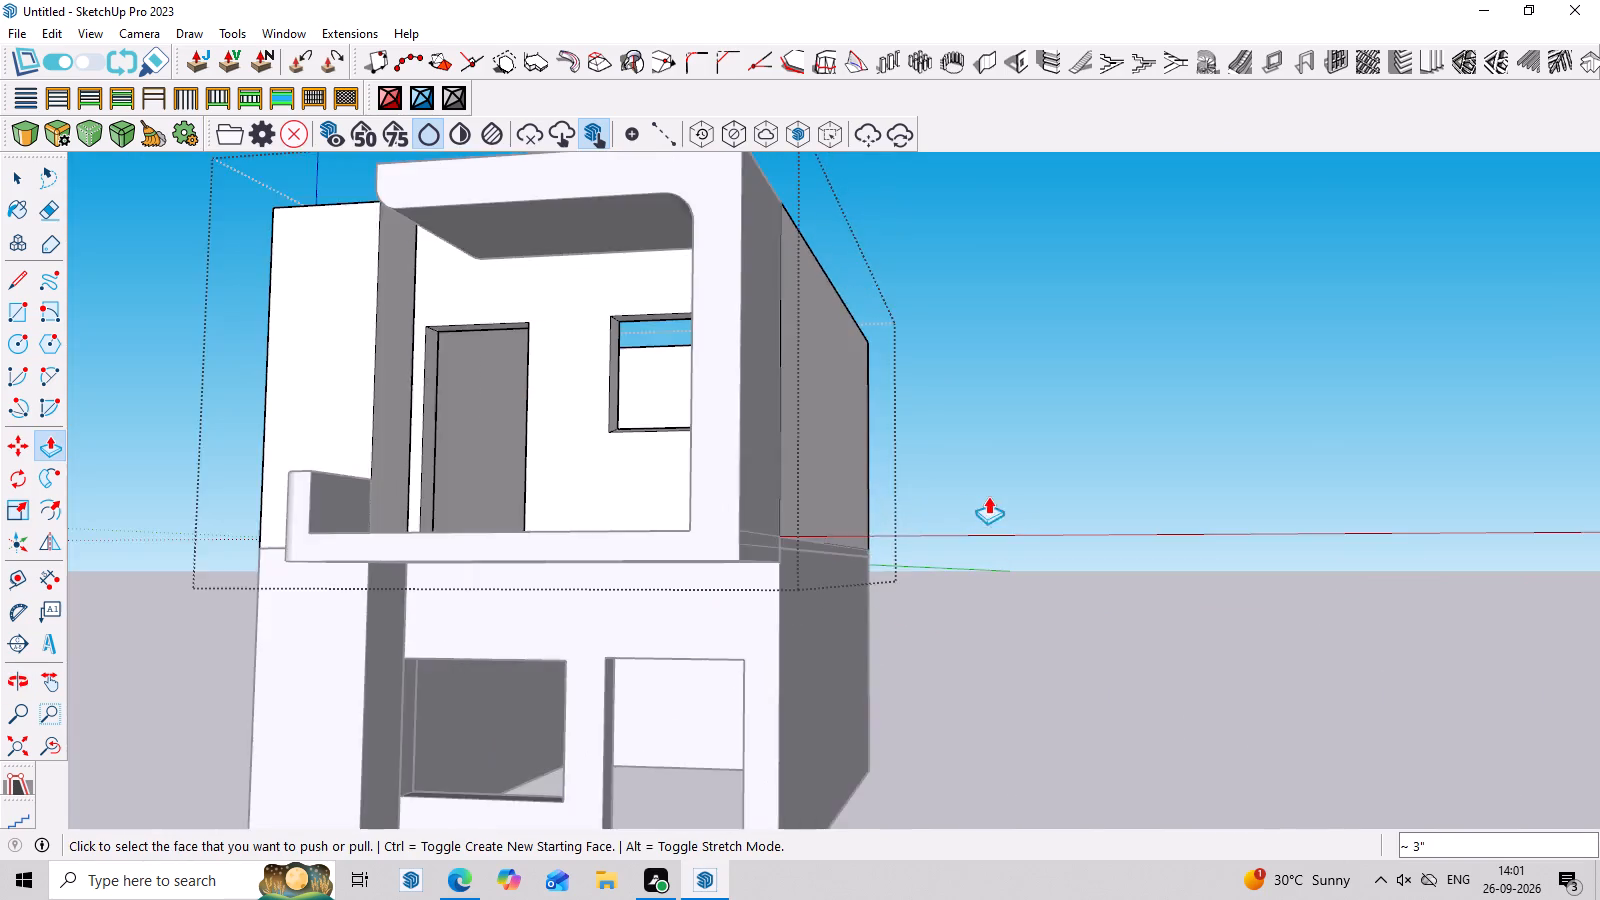
pyautogui.scroll(-3, 988, 496)
pyautogui.moveTo(1131, 540); pyautogui.dragTo(1162, 680, button='middle')
pyautogui.scroll(4, 818, 477)
pyautogui.moveTo(959, 520); pyautogui.dragTo(1063, 450, button='middle')
pyautogui.scroll(3, 823, 451)
pyautogui.moveTo(838, 499); pyautogui.dragTo(628, 561, button='middle')
pyautogui.moveTo(433, 561); pyautogui.dragTo(638, 540, button='middle')
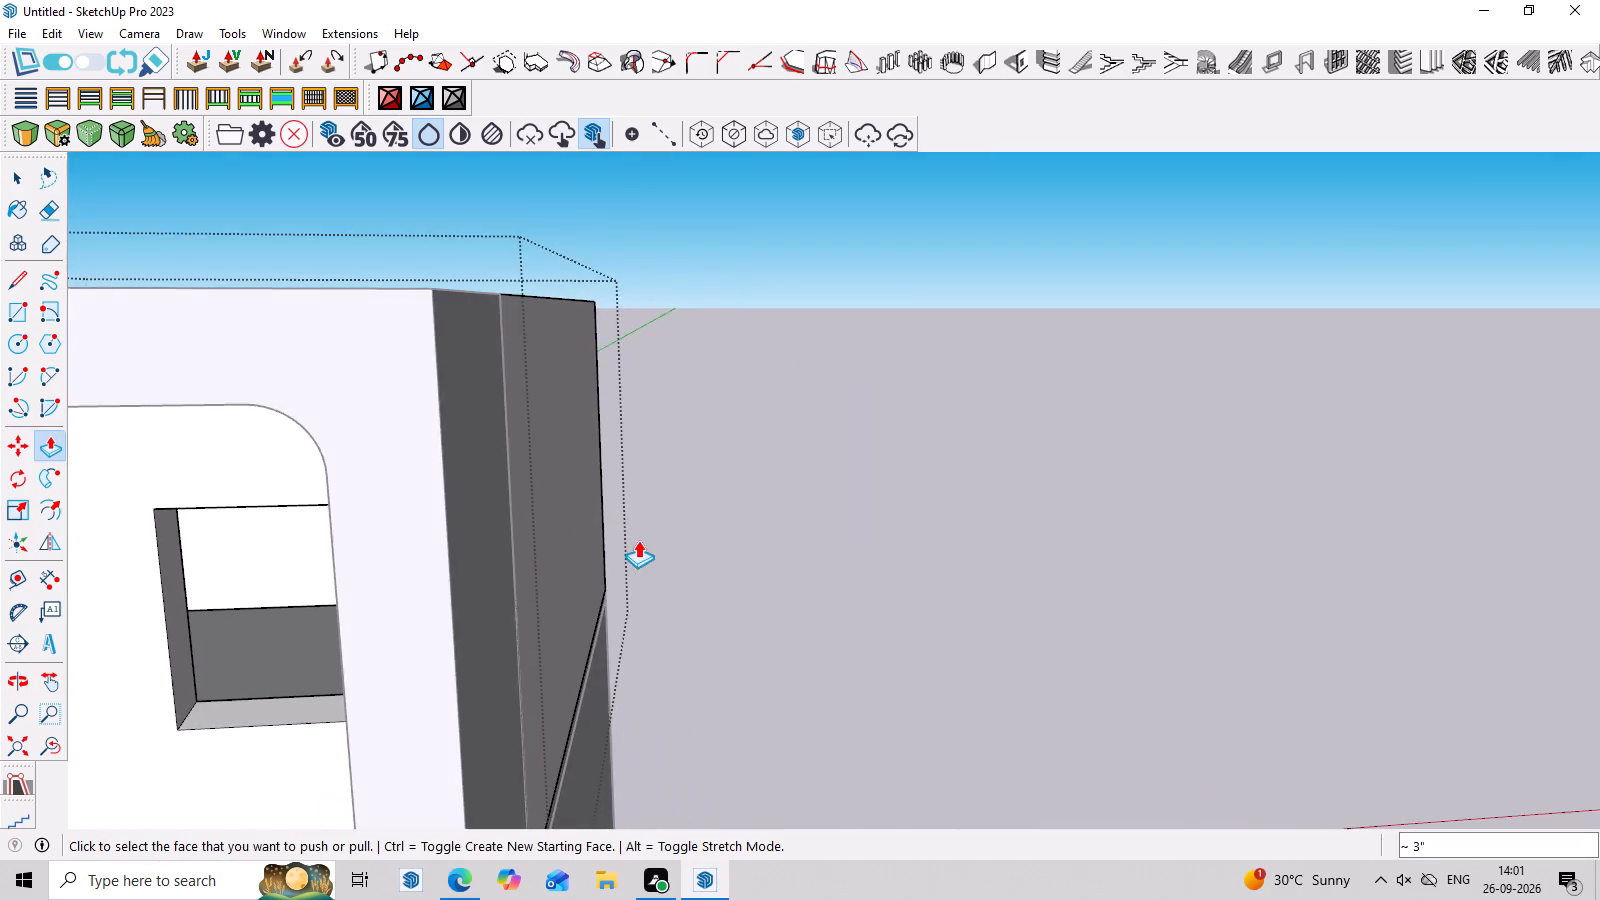
pyautogui.scroll(-6, 530, 505)
pyautogui.moveTo(501, 549); pyautogui.dragTo(642, 461, button='middle')
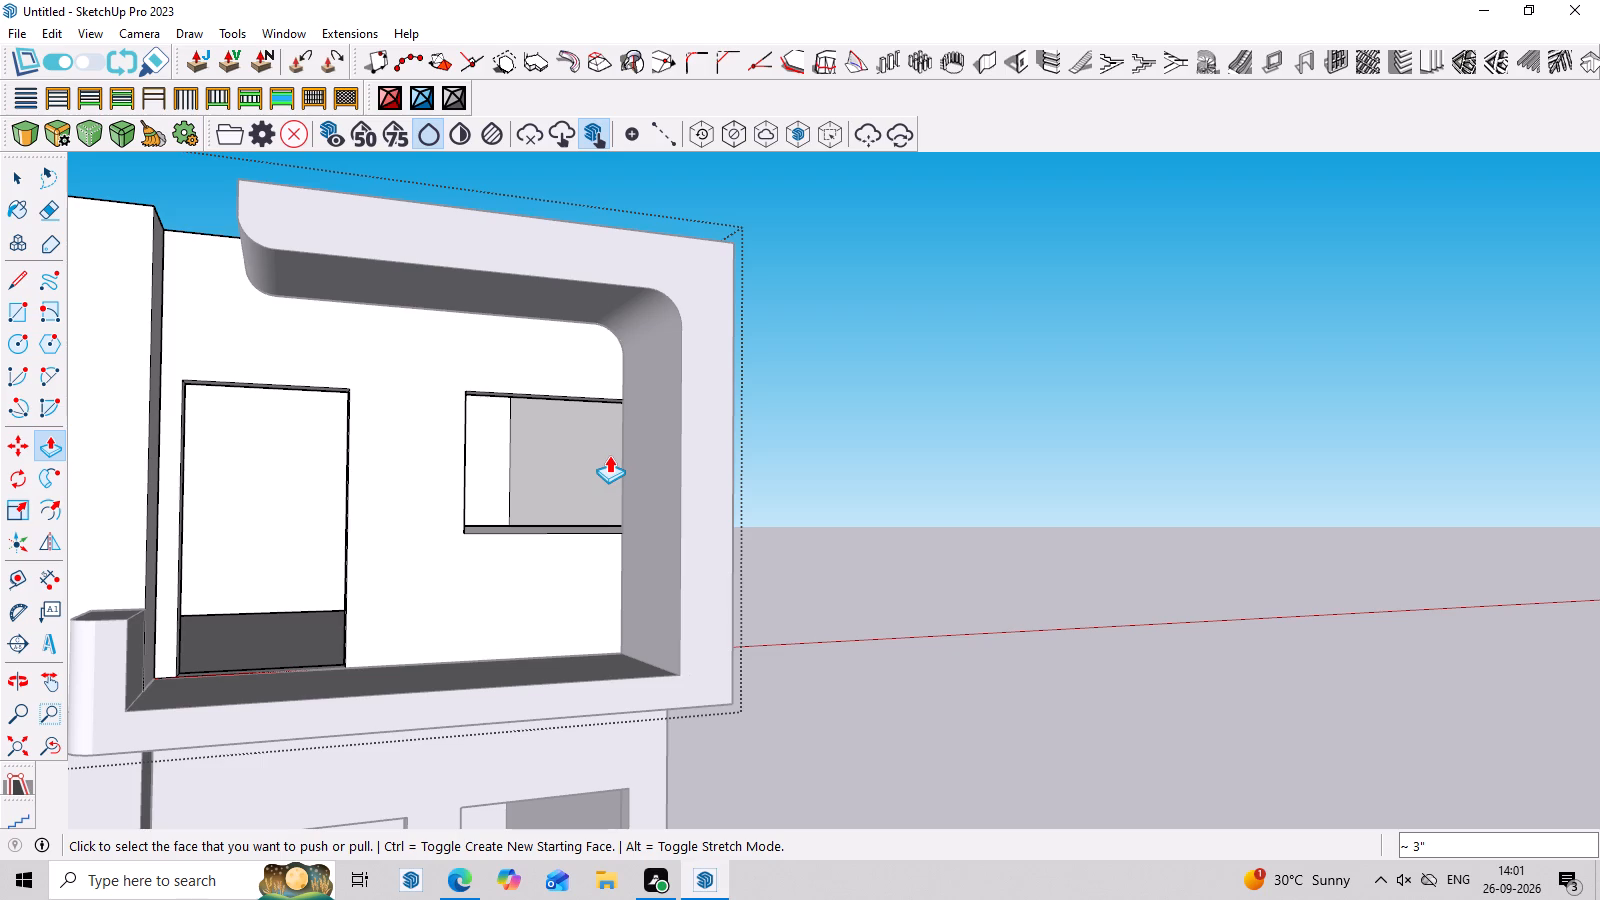
pyautogui.moveTo(609, 455); pyautogui.dragTo(512, 407, button='middle')
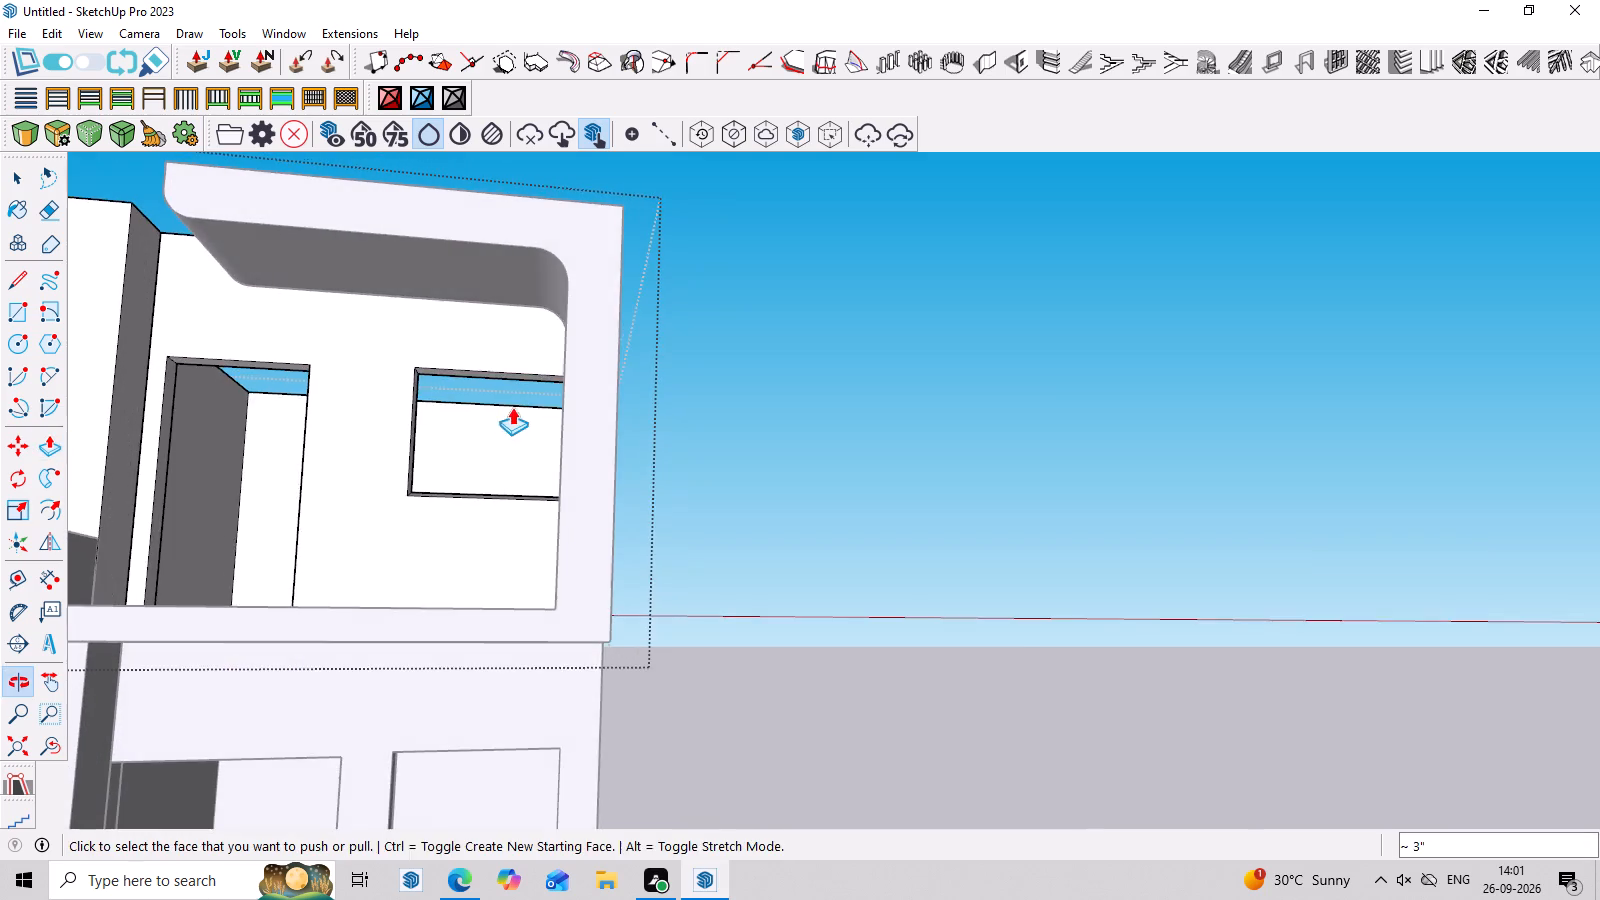
# Push/Pull the window's frame-side jamb 1' 2" into the opening, leaving a wall strip beside the rounded frame.
pyautogui.moveTo(548, 436); pyautogui.dragTo(872, 458, button='middle')
pyautogui.scroll(1, 946, 456)
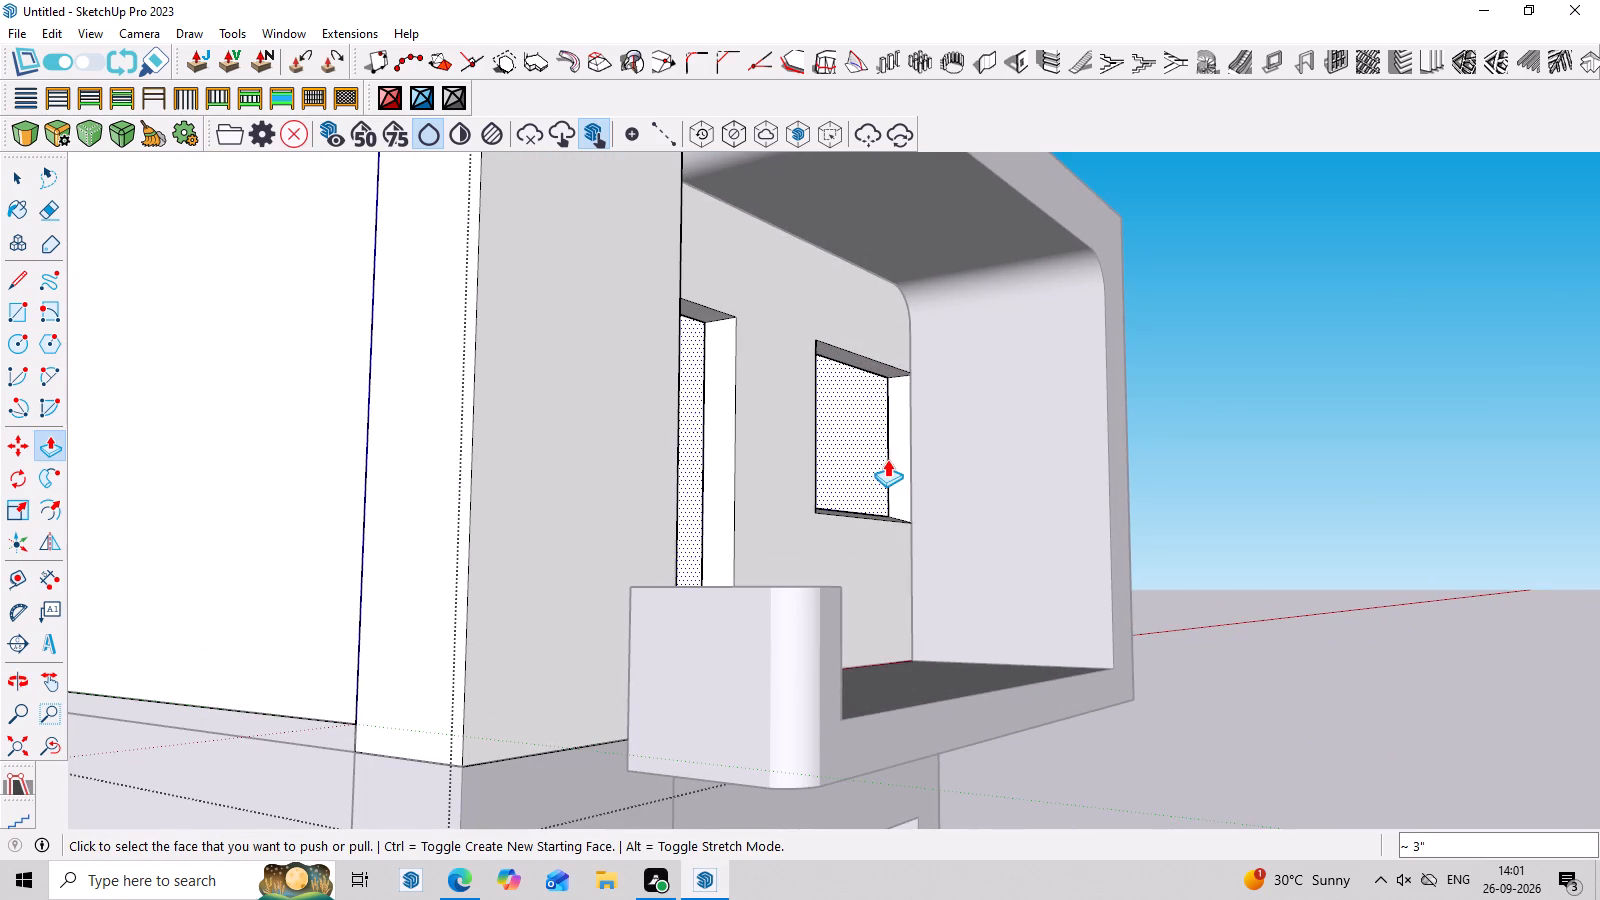
pyautogui.click(891, 458)
pyautogui.click(862, 471)
# Push/Pull the window's pier-side jamb 1' 9" toward the full-height opening, widening the window and narrowing the pier.
pyautogui.moveTo(1002, 486); pyautogui.dragTo(980, 504, button='middle')
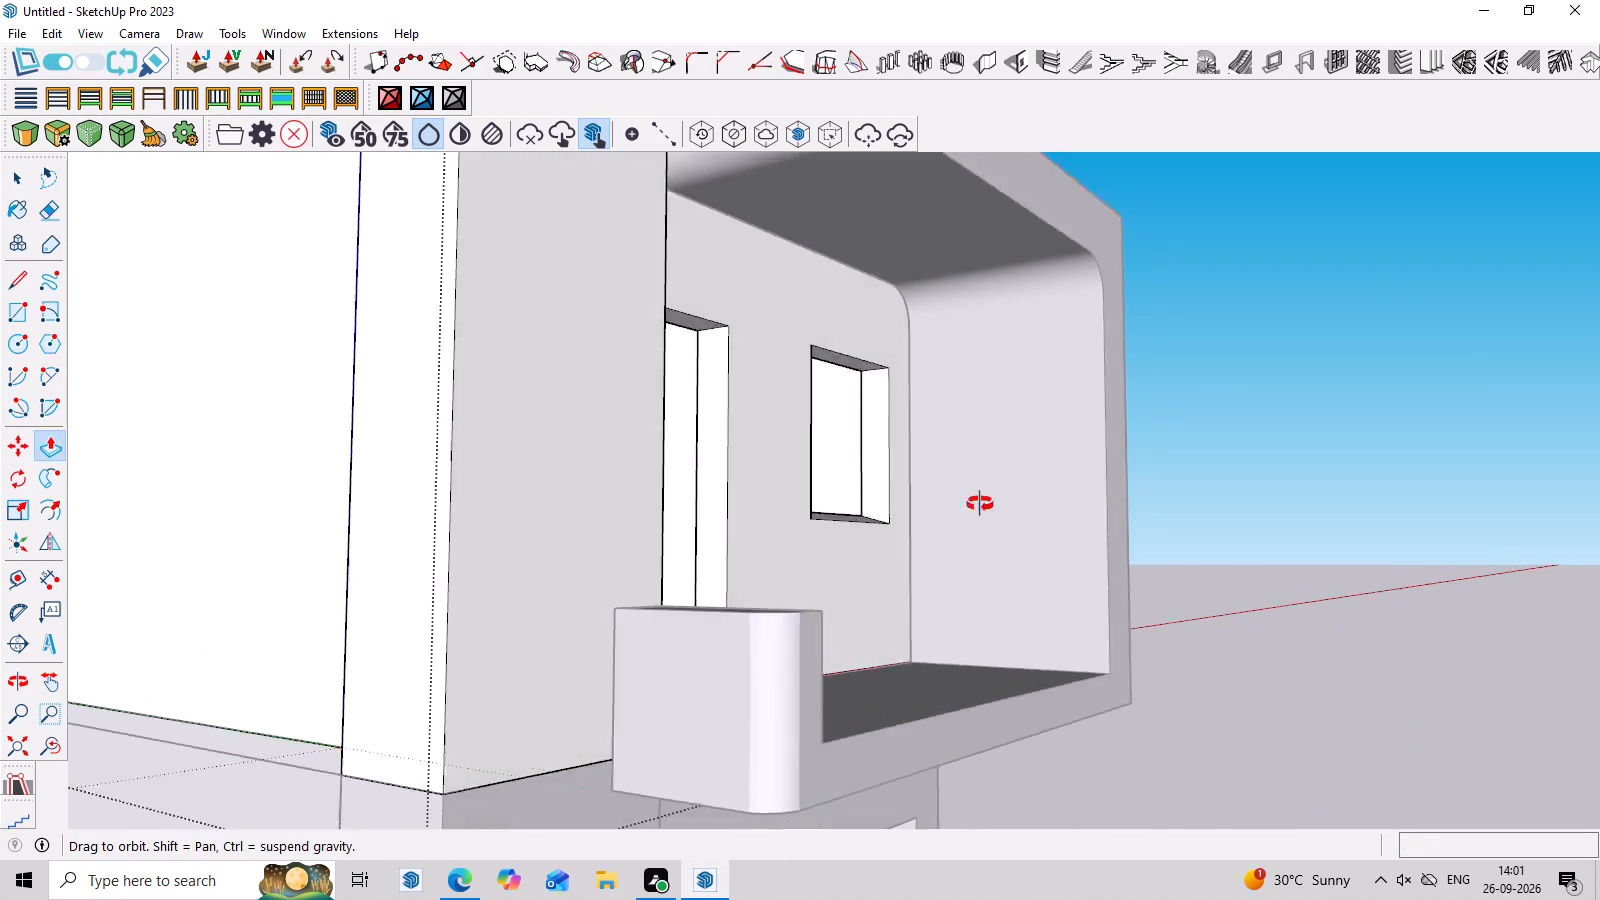
pyautogui.moveTo(980, 504); pyautogui.dragTo(645, 553, button='middle')
pyautogui.scroll(2, 676, 490)
pyautogui.moveTo(689, 485); pyautogui.dragTo(580, 526, button='middle')
pyautogui.scroll(3, 523, 503)
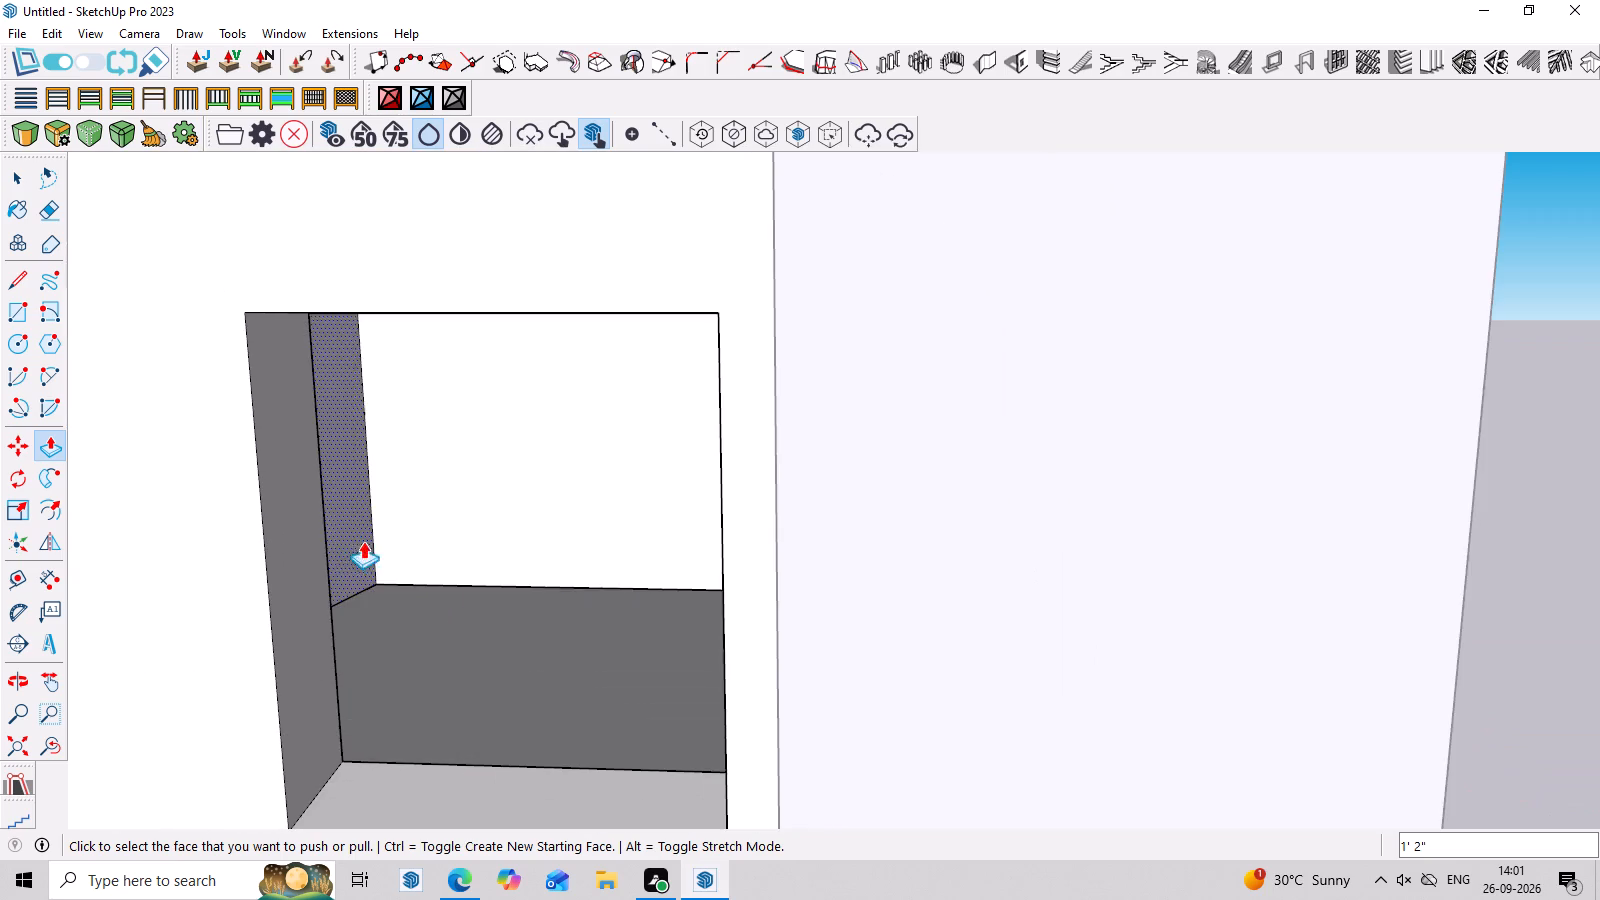
pyautogui.scroll(-2, 347, 551)
pyautogui.click(322, 578)
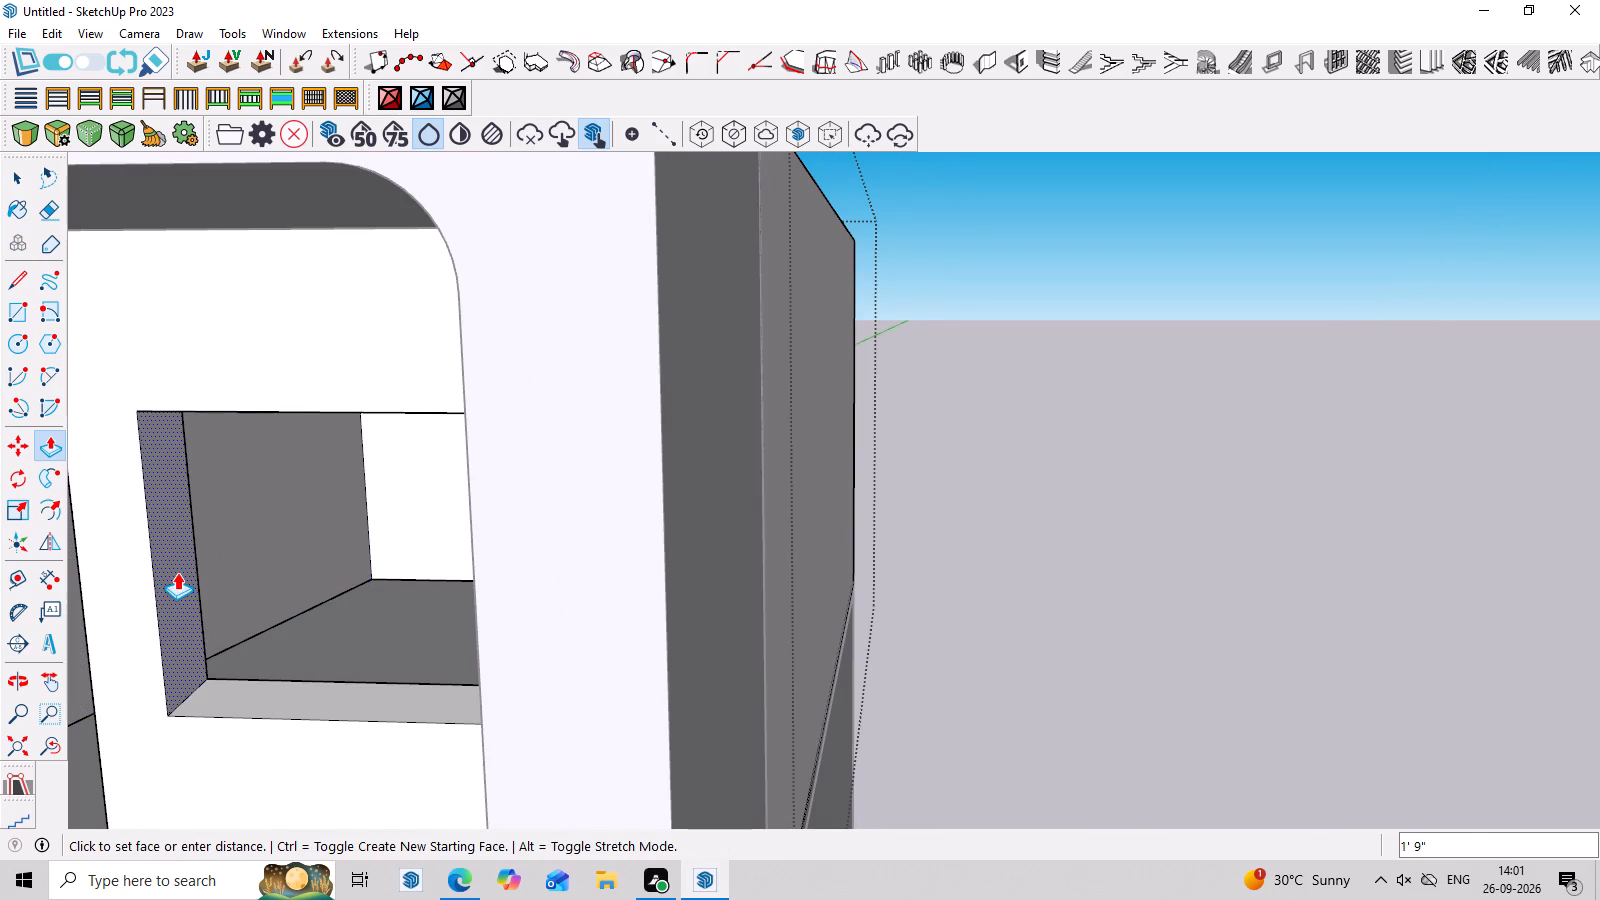
pyautogui.click(177, 572)
# Examine the proportions of the full-height opening and the window on the upper-storey front.
pyautogui.scroll(-3, 224, 580)
pyautogui.moveTo(393, 605); pyautogui.dragTo(609, 565, button='middle')
pyautogui.scroll(-11, 603, 561)
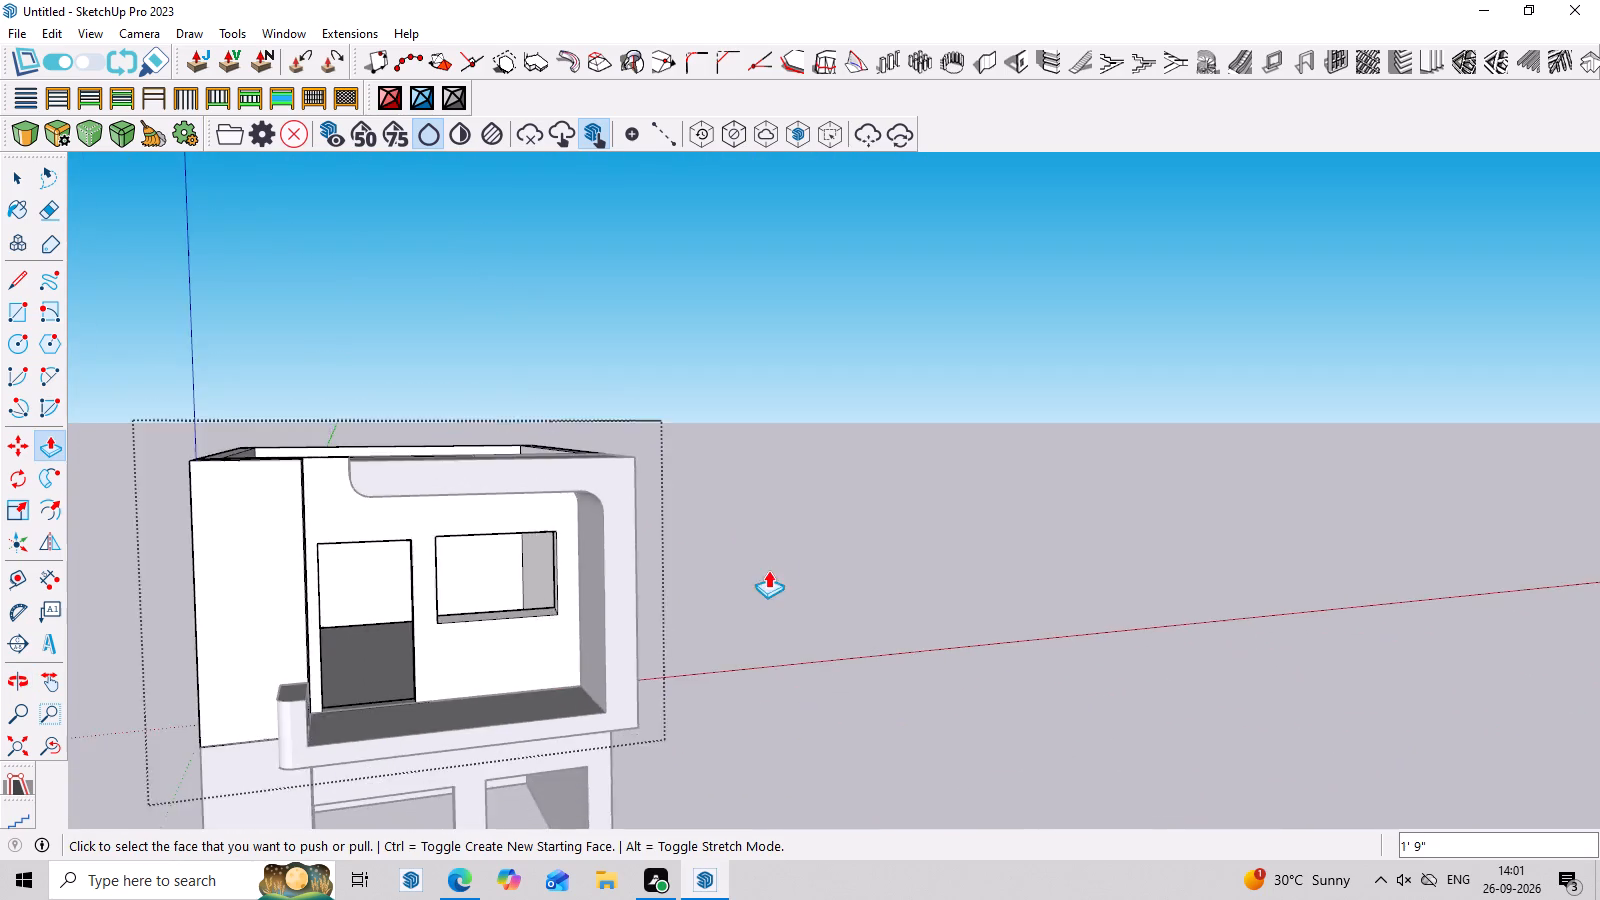
pyautogui.moveTo(768, 570); pyautogui.dragTo(748, 501, button='middle')
pyautogui.scroll(3, 682, 505)
pyautogui.middleClick(688, 505)
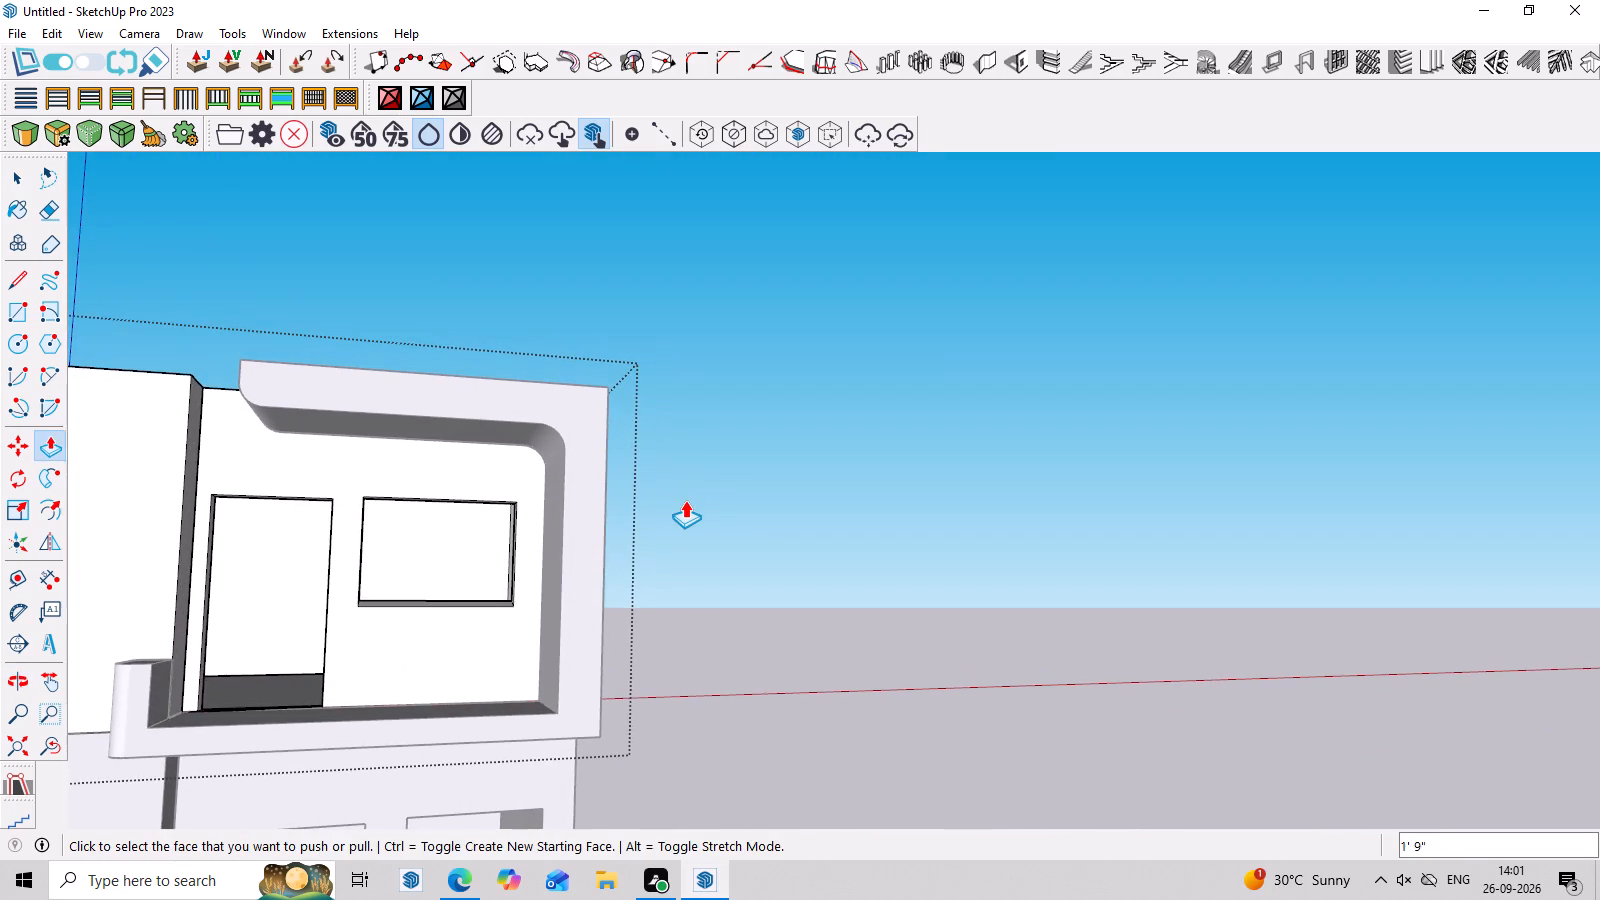
pyautogui.scroll(-2, 685, 500)
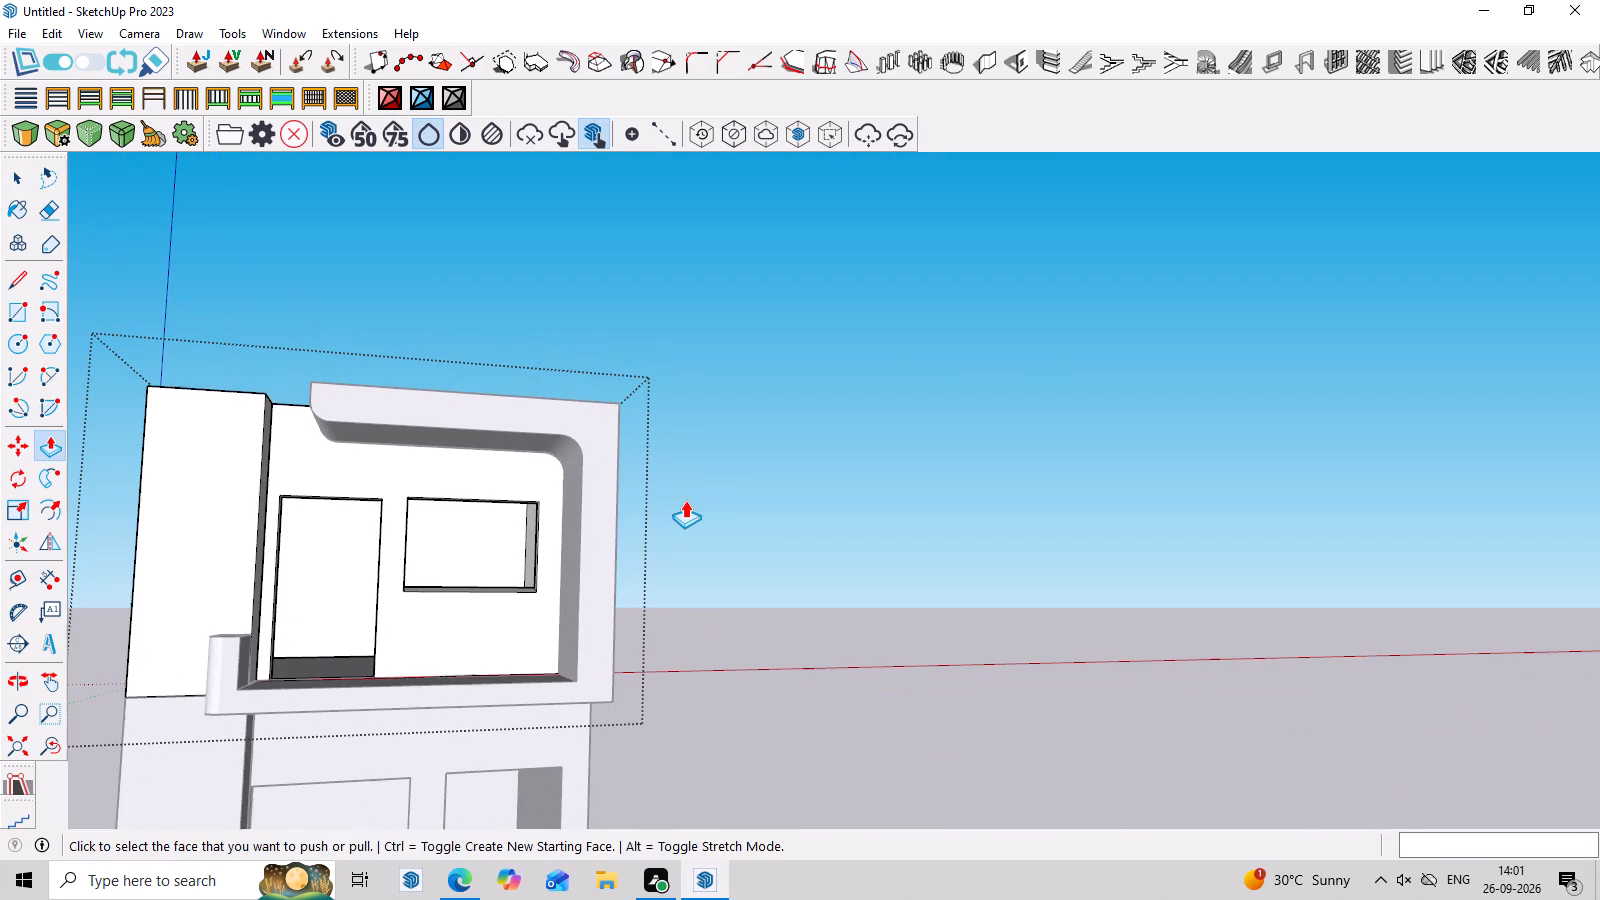
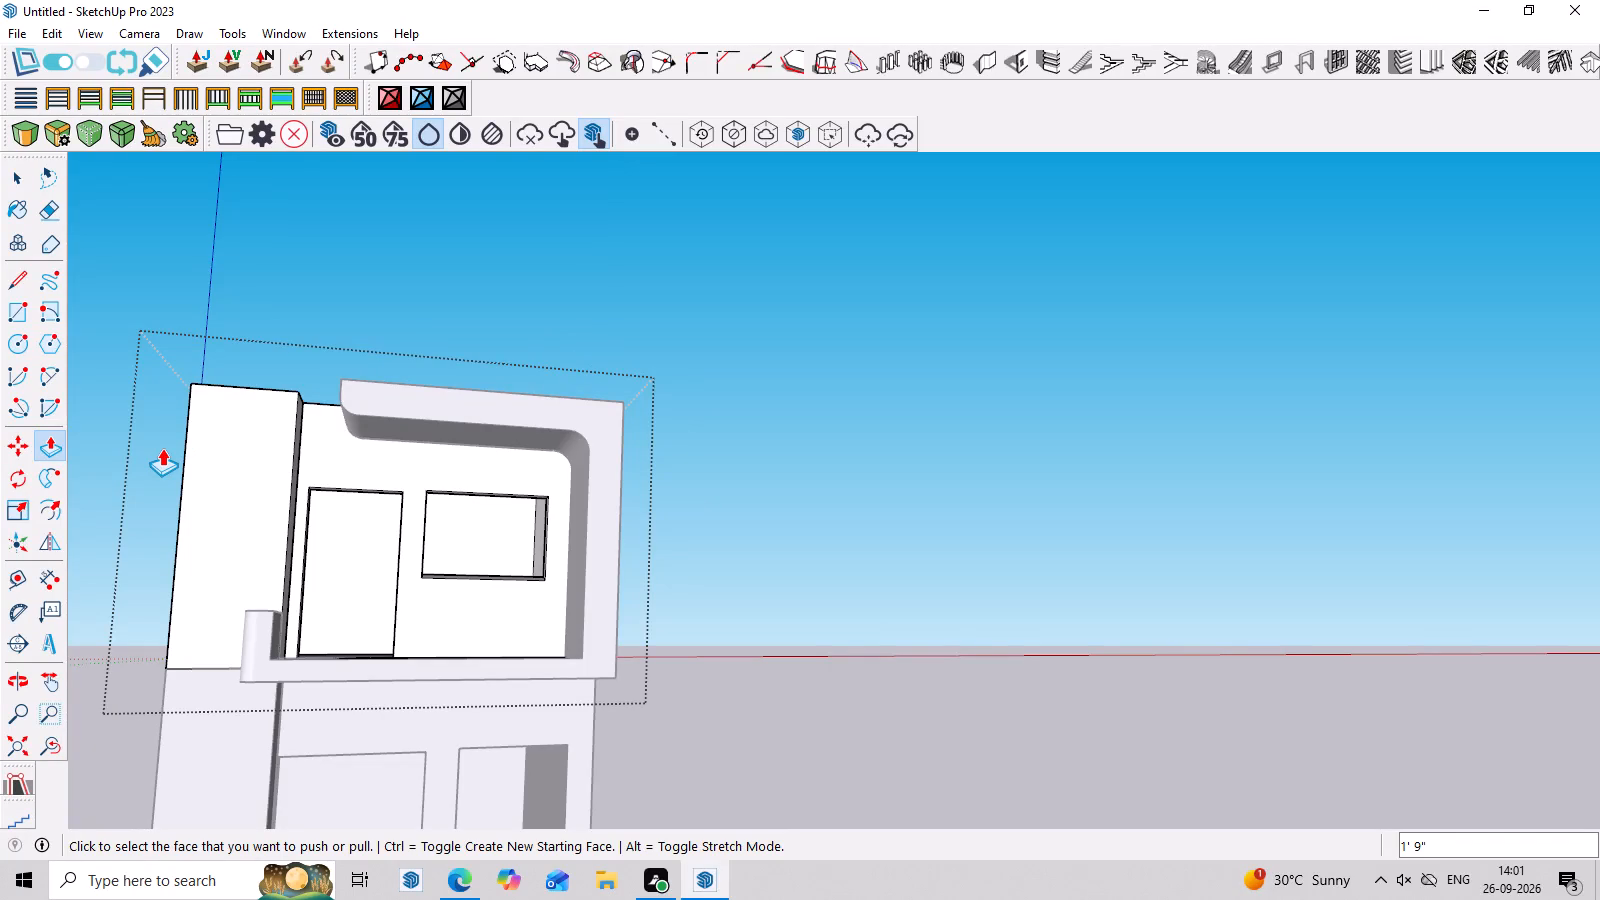
# Close the upper-floor group and return to the whole building model with nothing selected.
pyautogui.scroll(-3, 367, 363)
pyautogui.moveTo(553, 446); pyautogui.dragTo(531, 548, button='middle')
pyautogui.scroll(-6, 539, 524)
pyautogui.moveTo(640, 566); pyautogui.dragTo(591, 569, button='middle')
pyautogui.scroll(4, 612, 574)
pyautogui.moveTo(638, 685); pyautogui.dragTo(639, 617, button='middle')
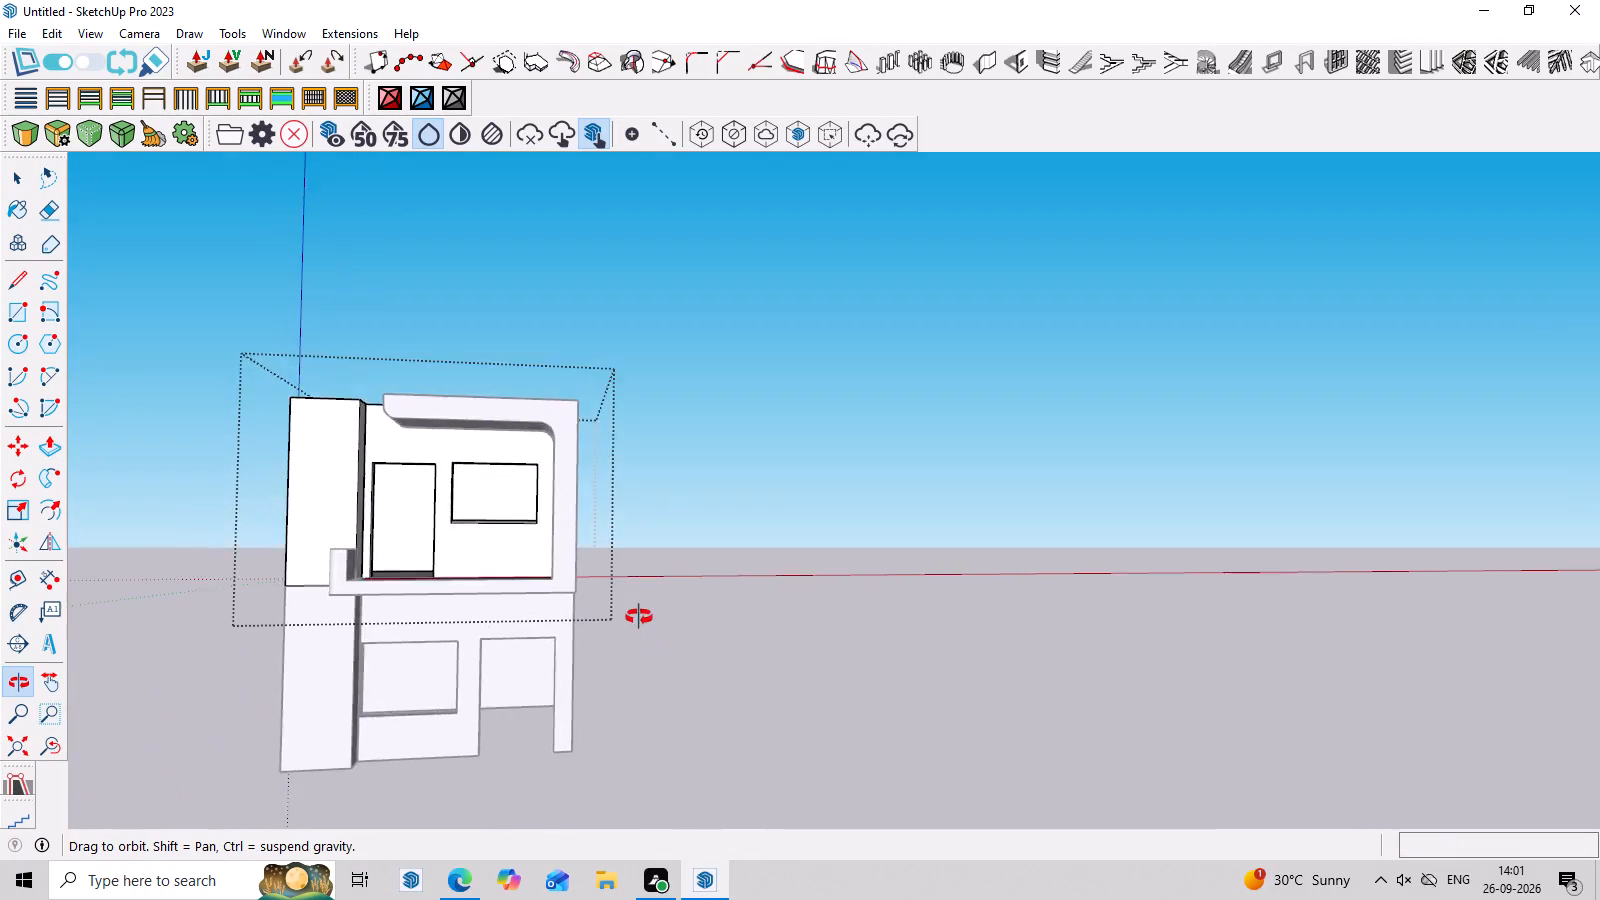
pyautogui.moveTo(639, 617); pyautogui.dragTo(577, 634, button='middle')
pyautogui.scroll(5, 577, 650)
pyautogui.moveTo(781, 641); pyautogui.dragTo(792, 676, button='middle')
pyautogui.scroll(-6, 806, 619)
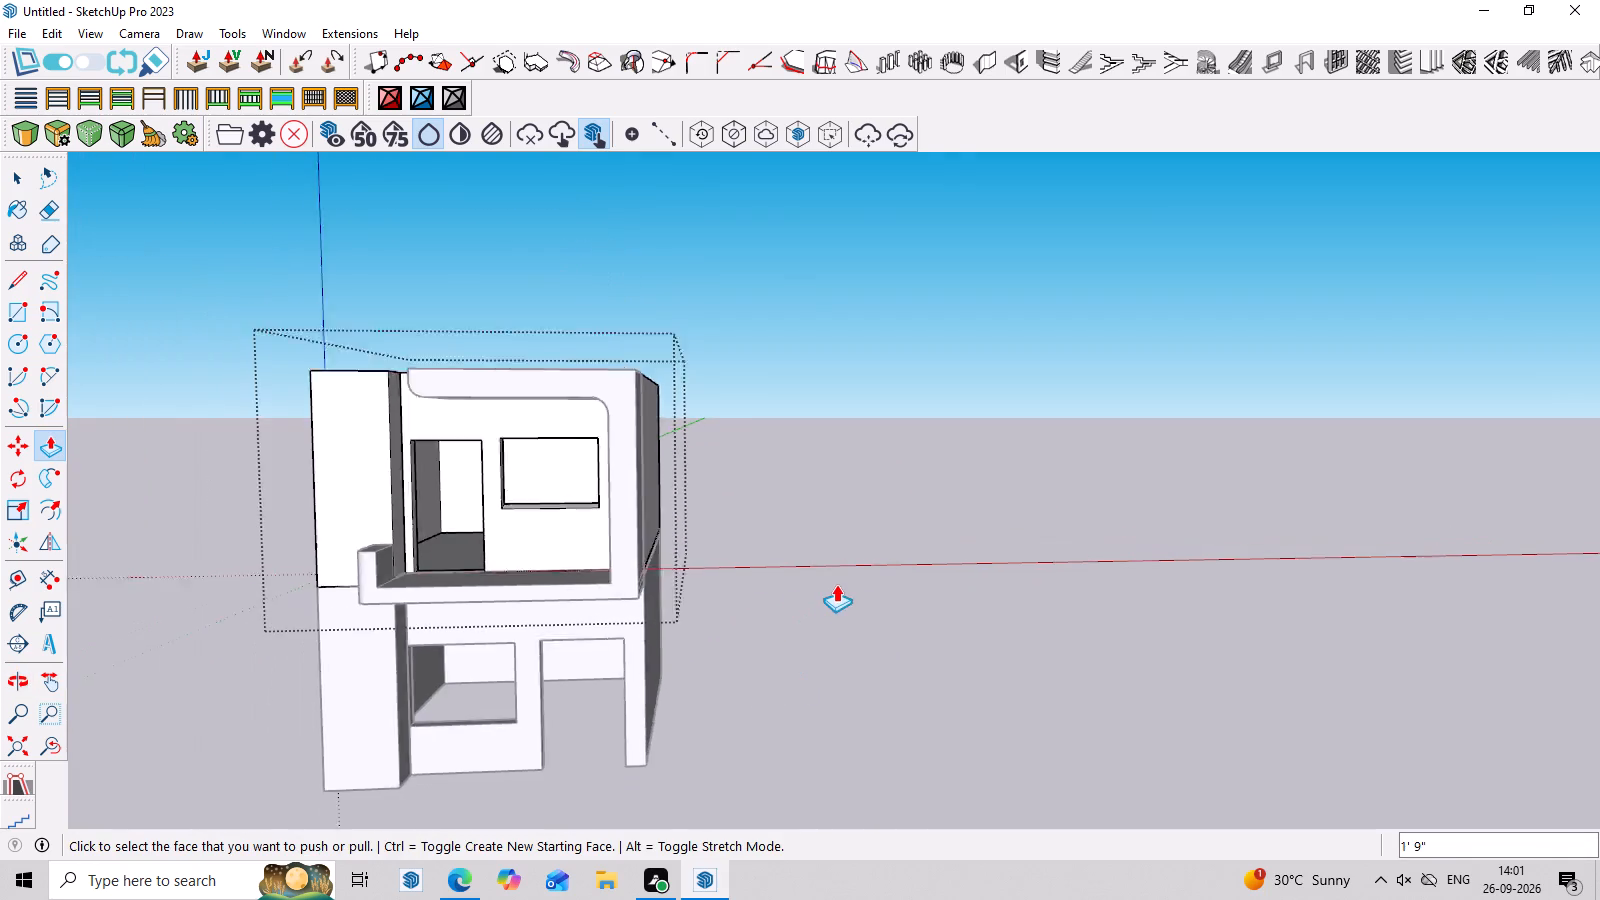
pyautogui.scroll(-2, 836, 584)
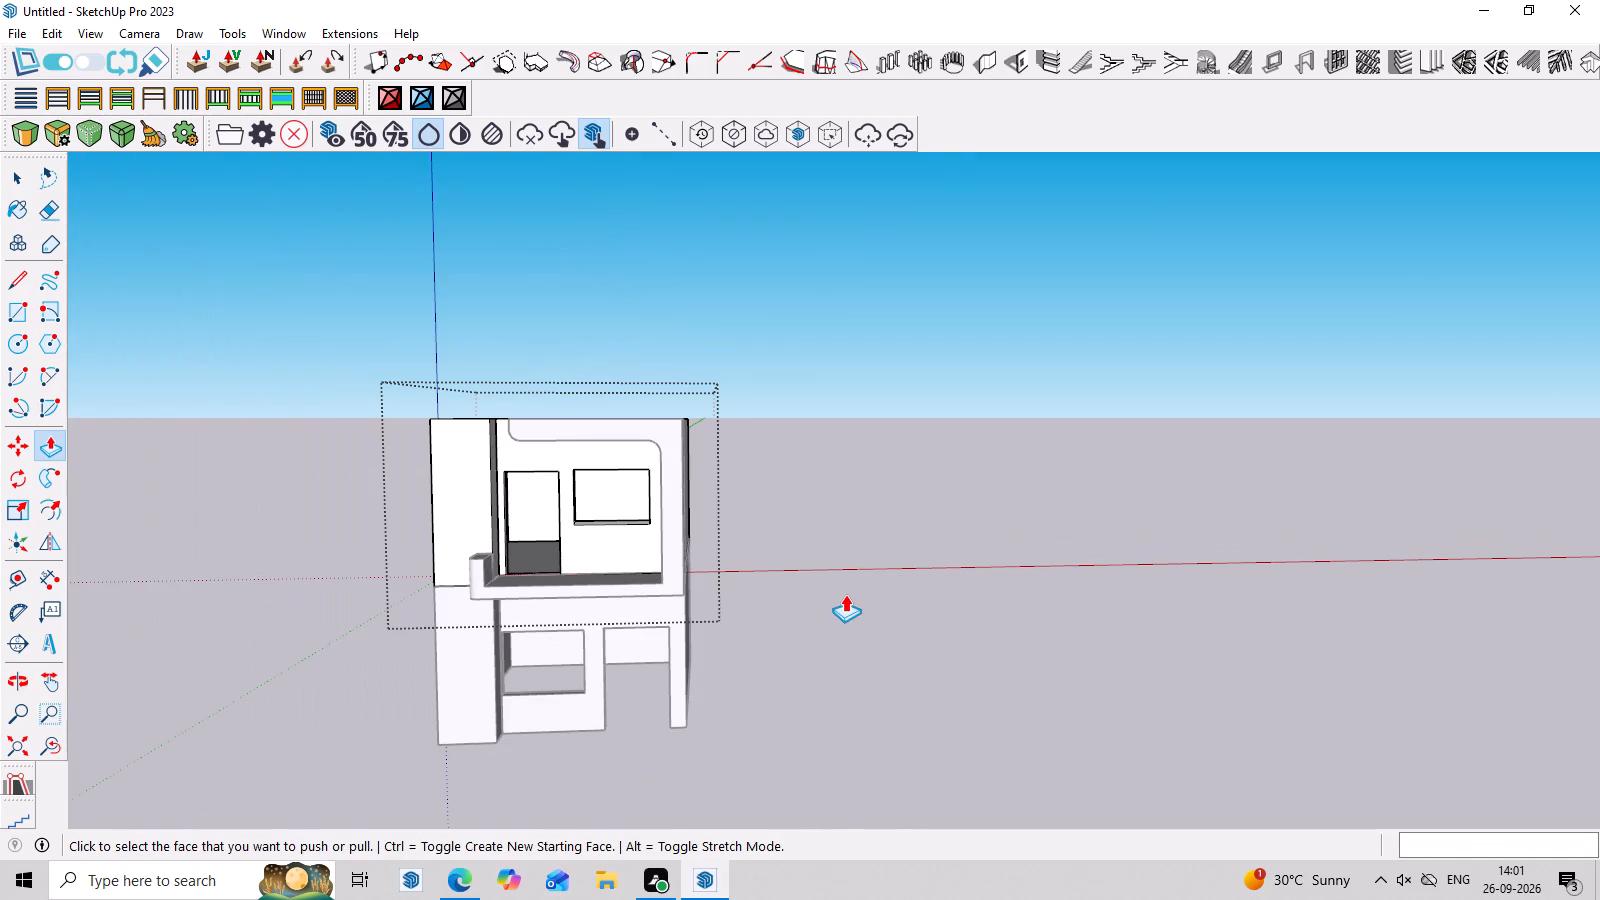
pyautogui.moveTo(845, 594); pyautogui.dragTo(848, 570, button='middle')
pyautogui.press('space')
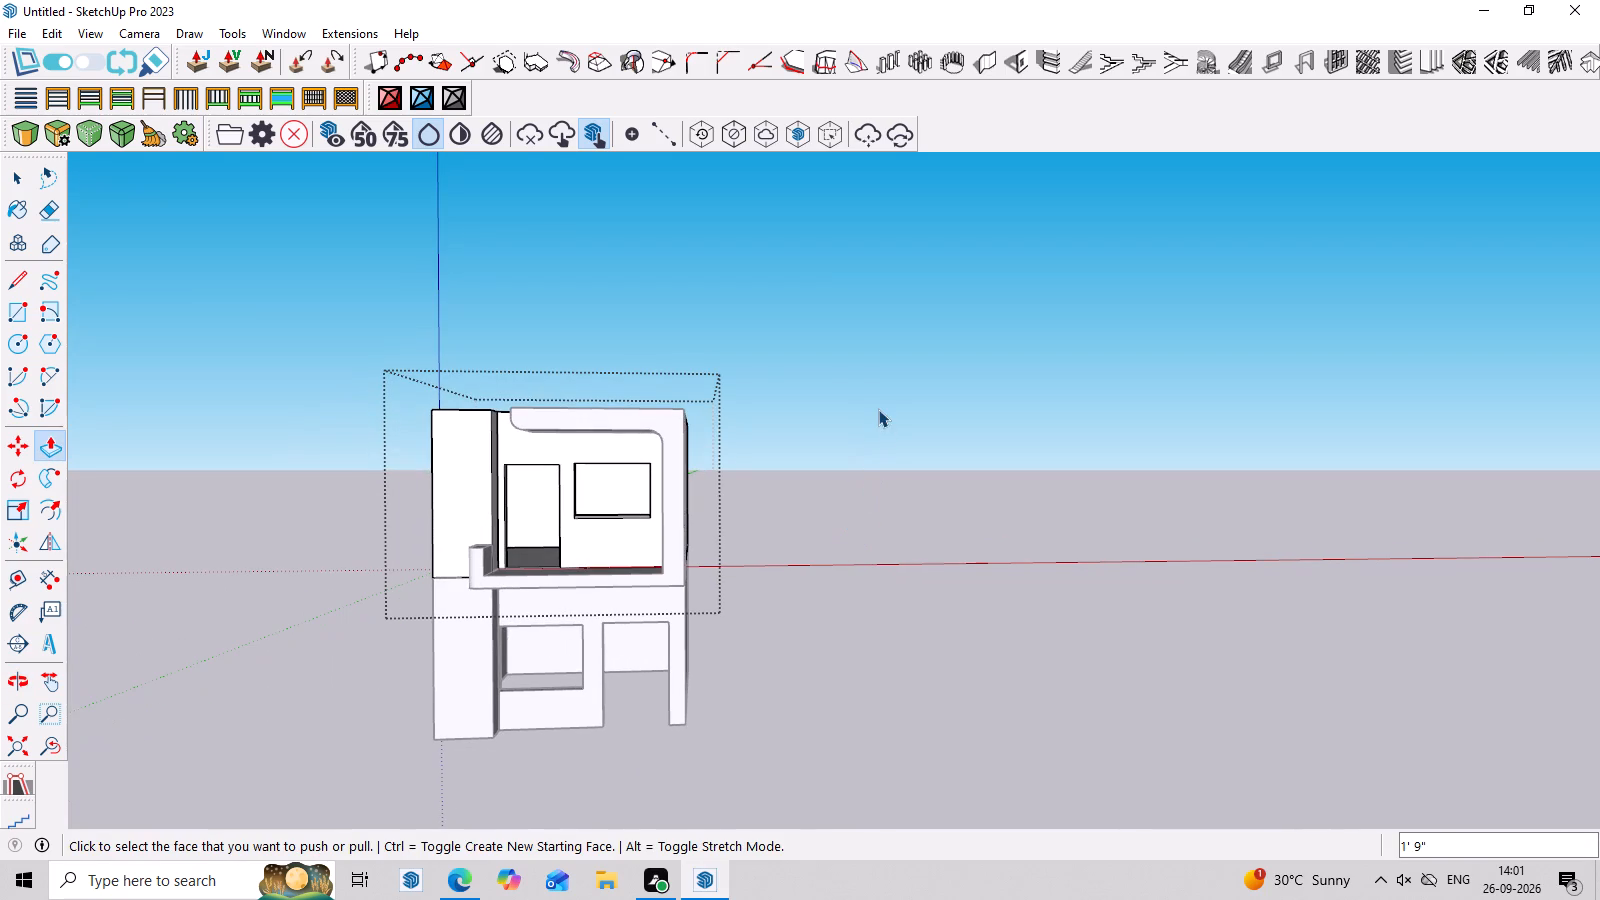
pyautogui.click(878, 409)
# Examine the front facade's openings and the upper-floor balcony from several angles.
pyautogui.moveTo(852, 625); pyautogui.dragTo(868, 571, button='middle')
pyautogui.moveTo(856, 594); pyautogui.dragTo(840, 649, button='middle')
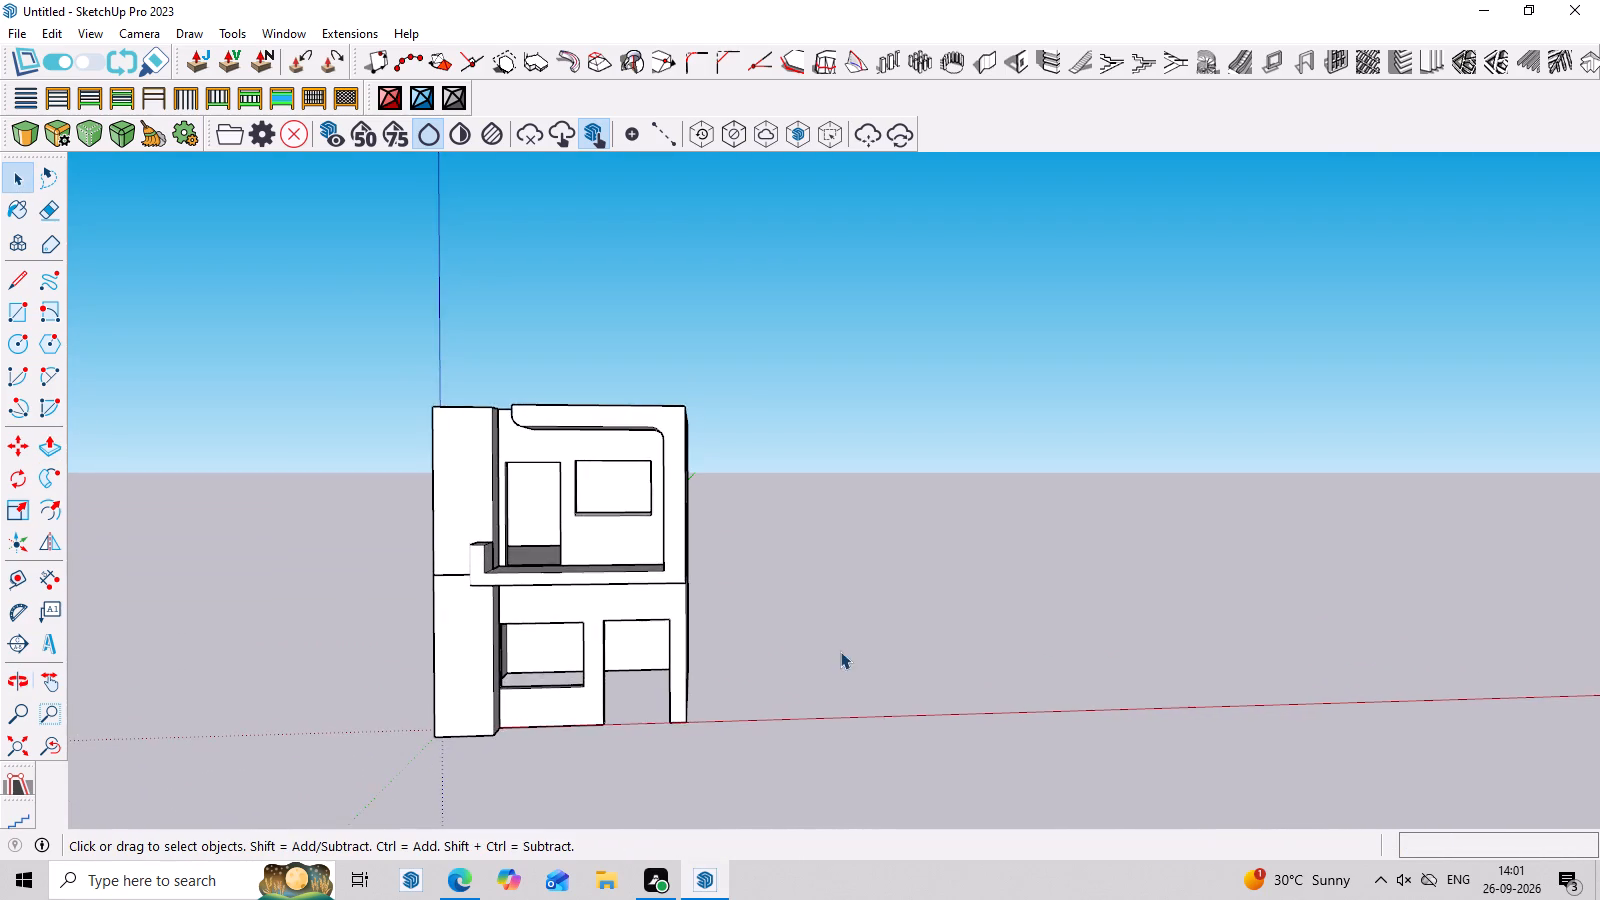
pyautogui.scroll(6, 520, 612)
pyautogui.moveTo(947, 638); pyautogui.dragTo(940, 667, button='middle')
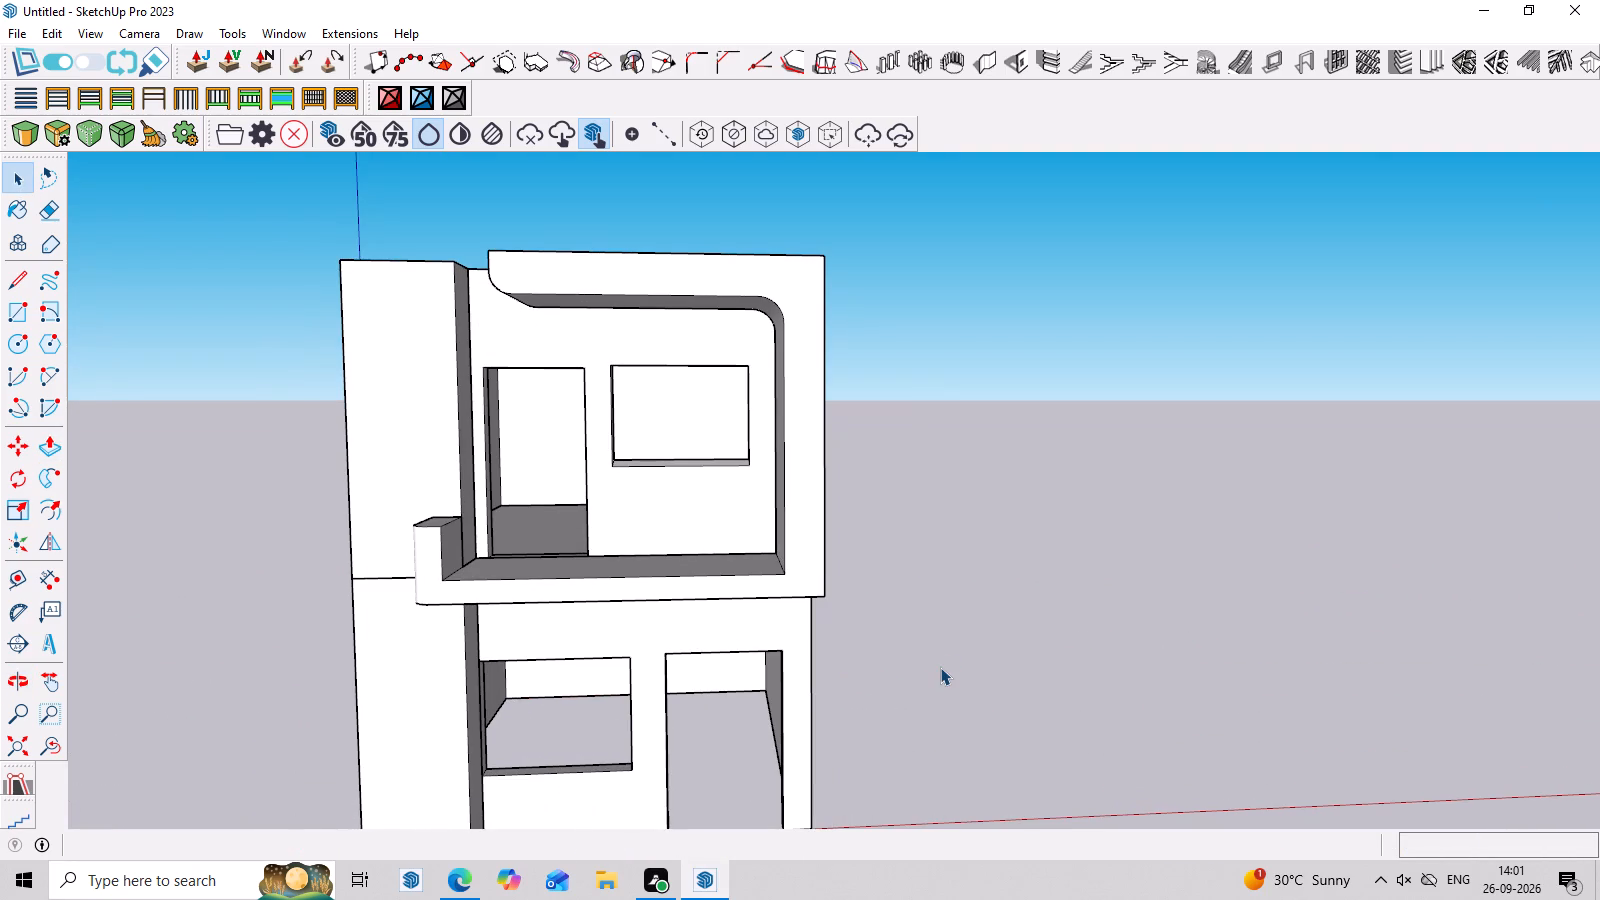
pyautogui.moveTo(940, 667); pyautogui.dragTo(948, 611, button='middle')
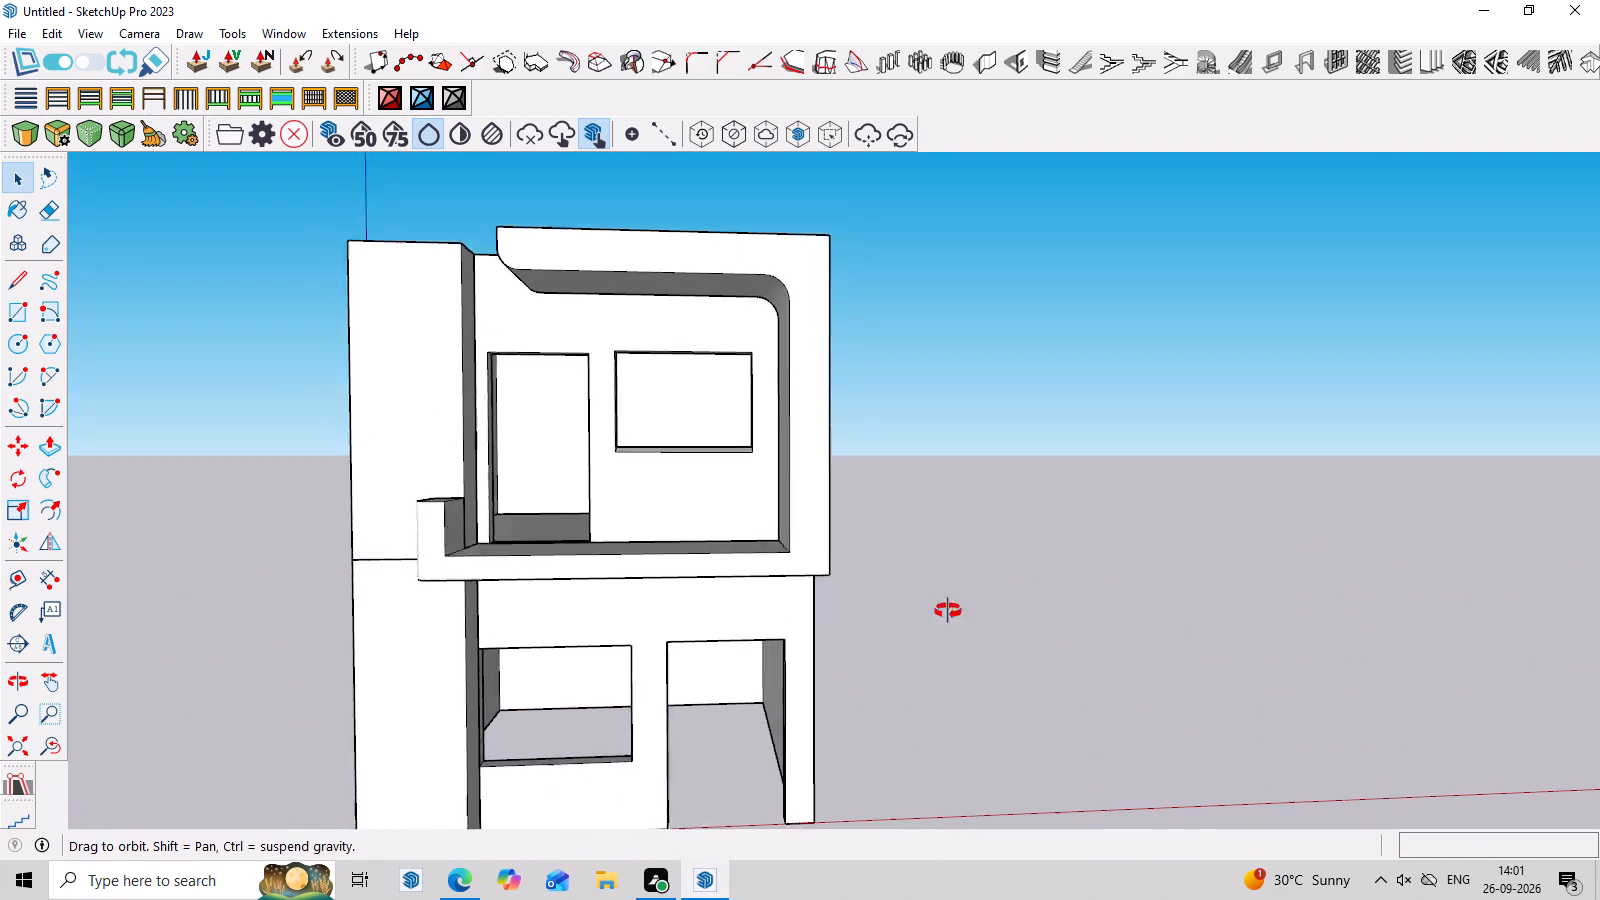
pyautogui.moveTo(948, 611); pyautogui.dragTo(953, 571, button='middle')
pyautogui.scroll(3, 576, 477)
pyautogui.moveTo(542, 453); pyautogui.dragTo(558, 498, button='middle')
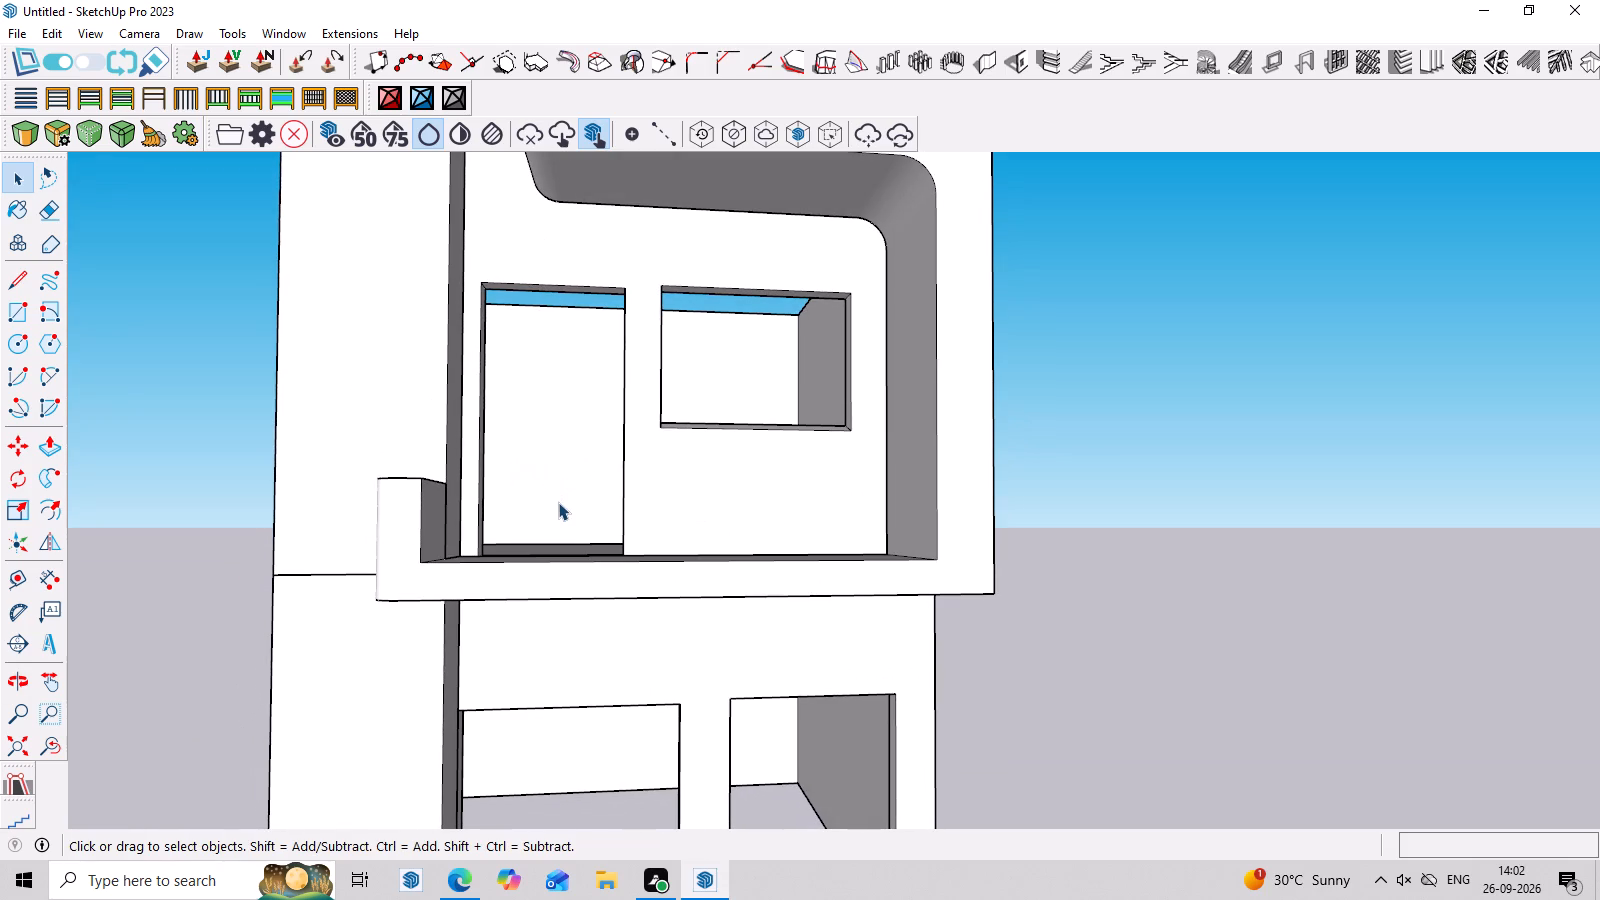
pyautogui.moveTo(558, 502); pyautogui.dragTo(556, 524, button='middle')
pyautogui.scroll(3, 467, 545)
pyautogui.moveTo(465, 545); pyautogui.dragTo(661, 505, button='middle')
pyautogui.moveTo(860, 555); pyautogui.dragTo(855, 603, button='middle')
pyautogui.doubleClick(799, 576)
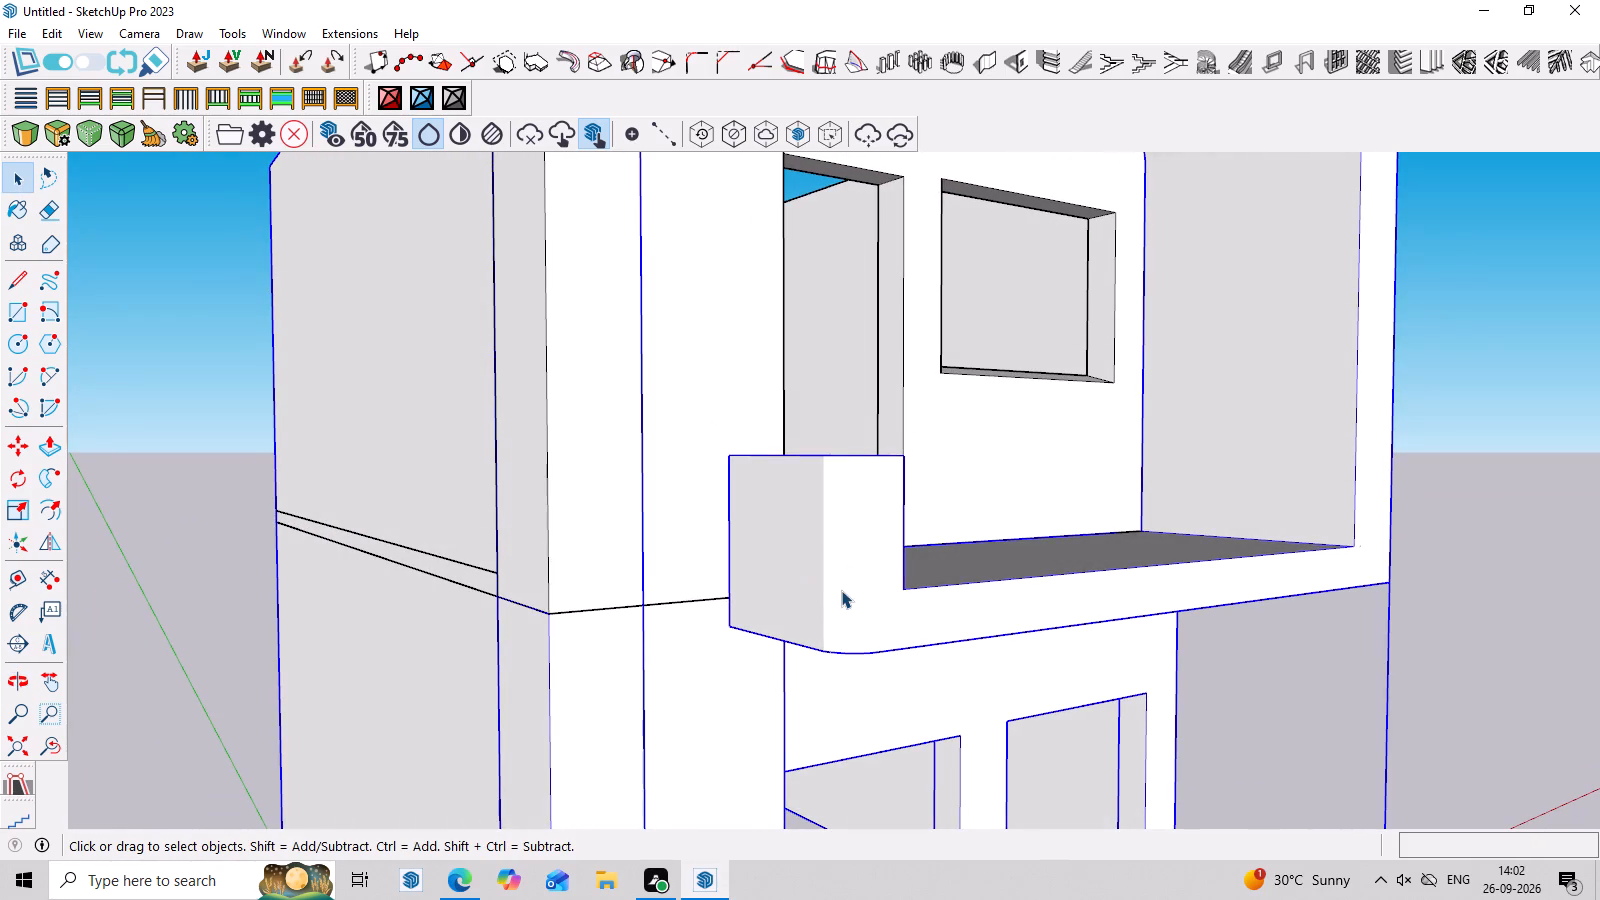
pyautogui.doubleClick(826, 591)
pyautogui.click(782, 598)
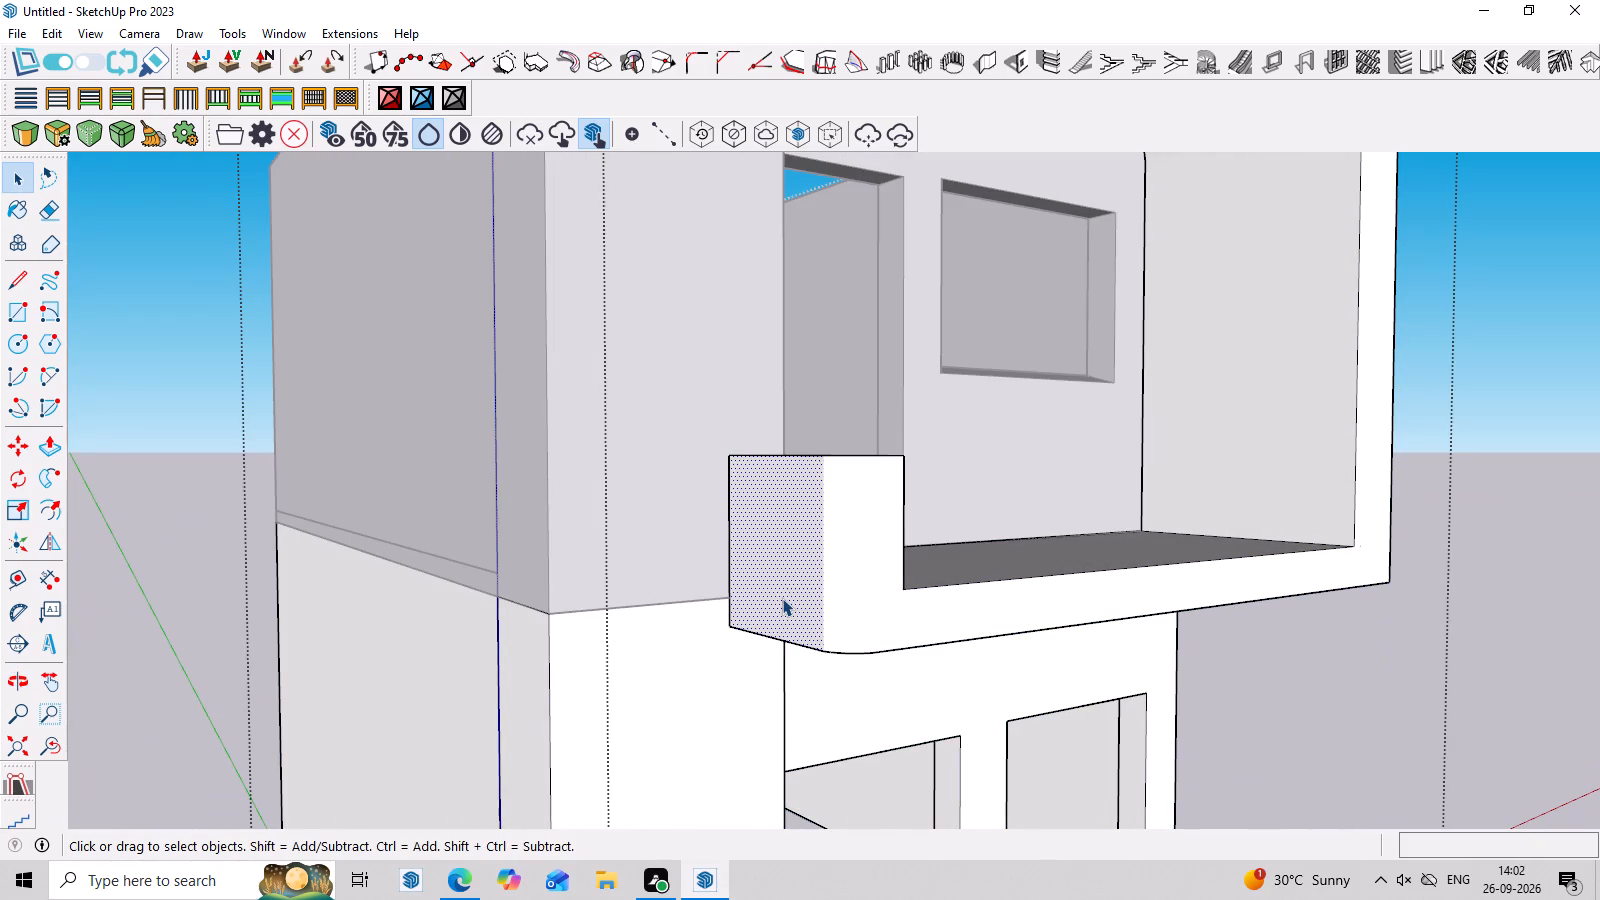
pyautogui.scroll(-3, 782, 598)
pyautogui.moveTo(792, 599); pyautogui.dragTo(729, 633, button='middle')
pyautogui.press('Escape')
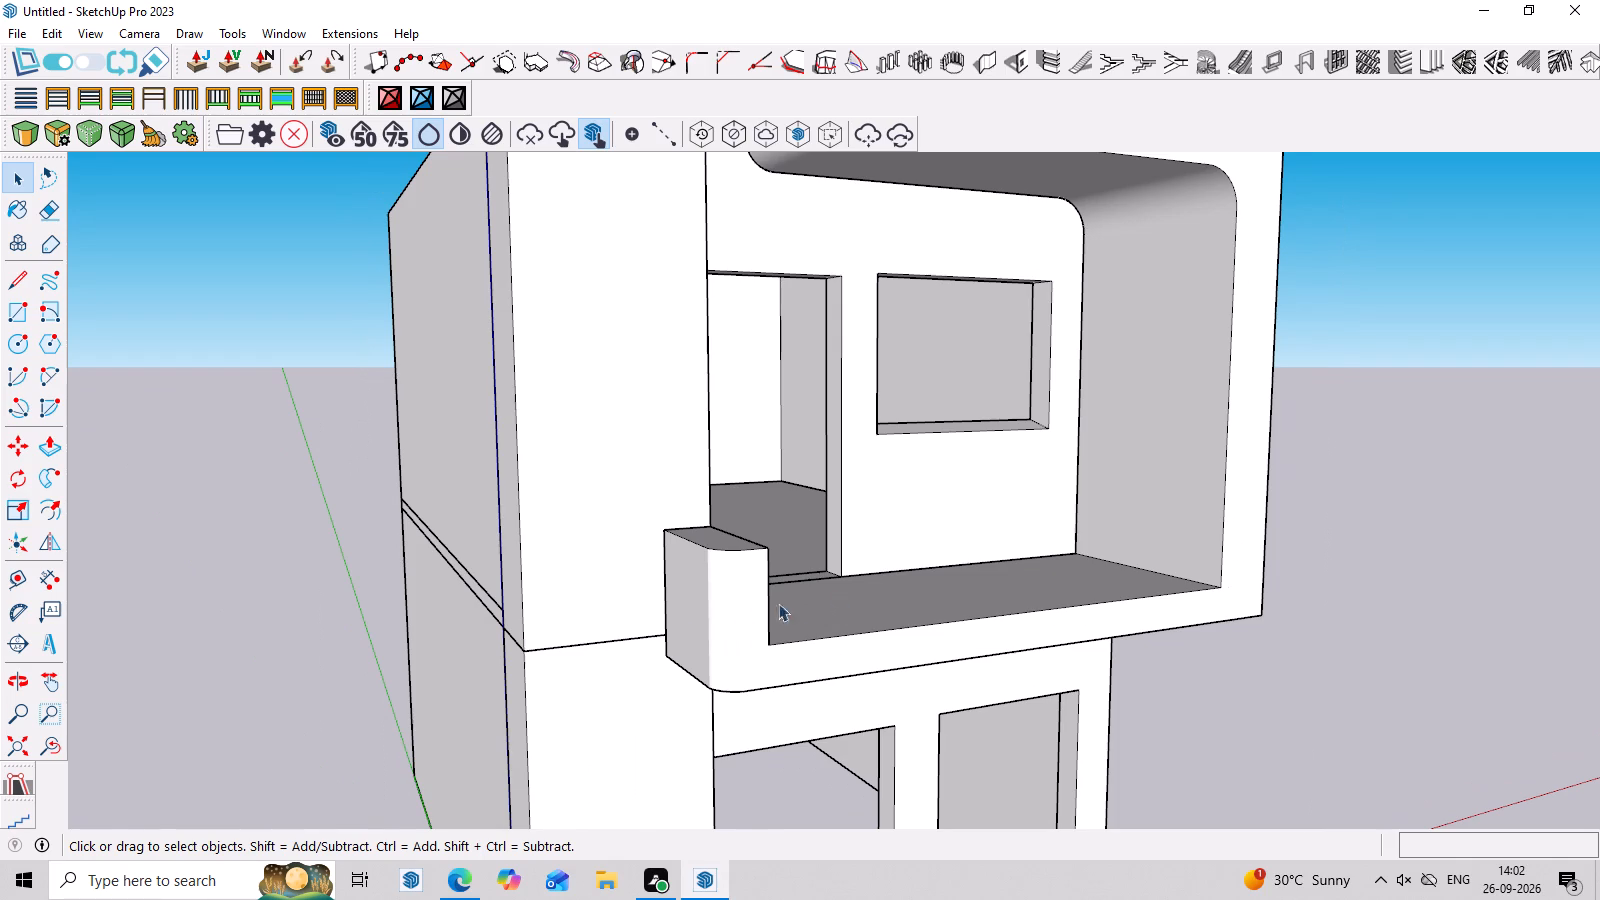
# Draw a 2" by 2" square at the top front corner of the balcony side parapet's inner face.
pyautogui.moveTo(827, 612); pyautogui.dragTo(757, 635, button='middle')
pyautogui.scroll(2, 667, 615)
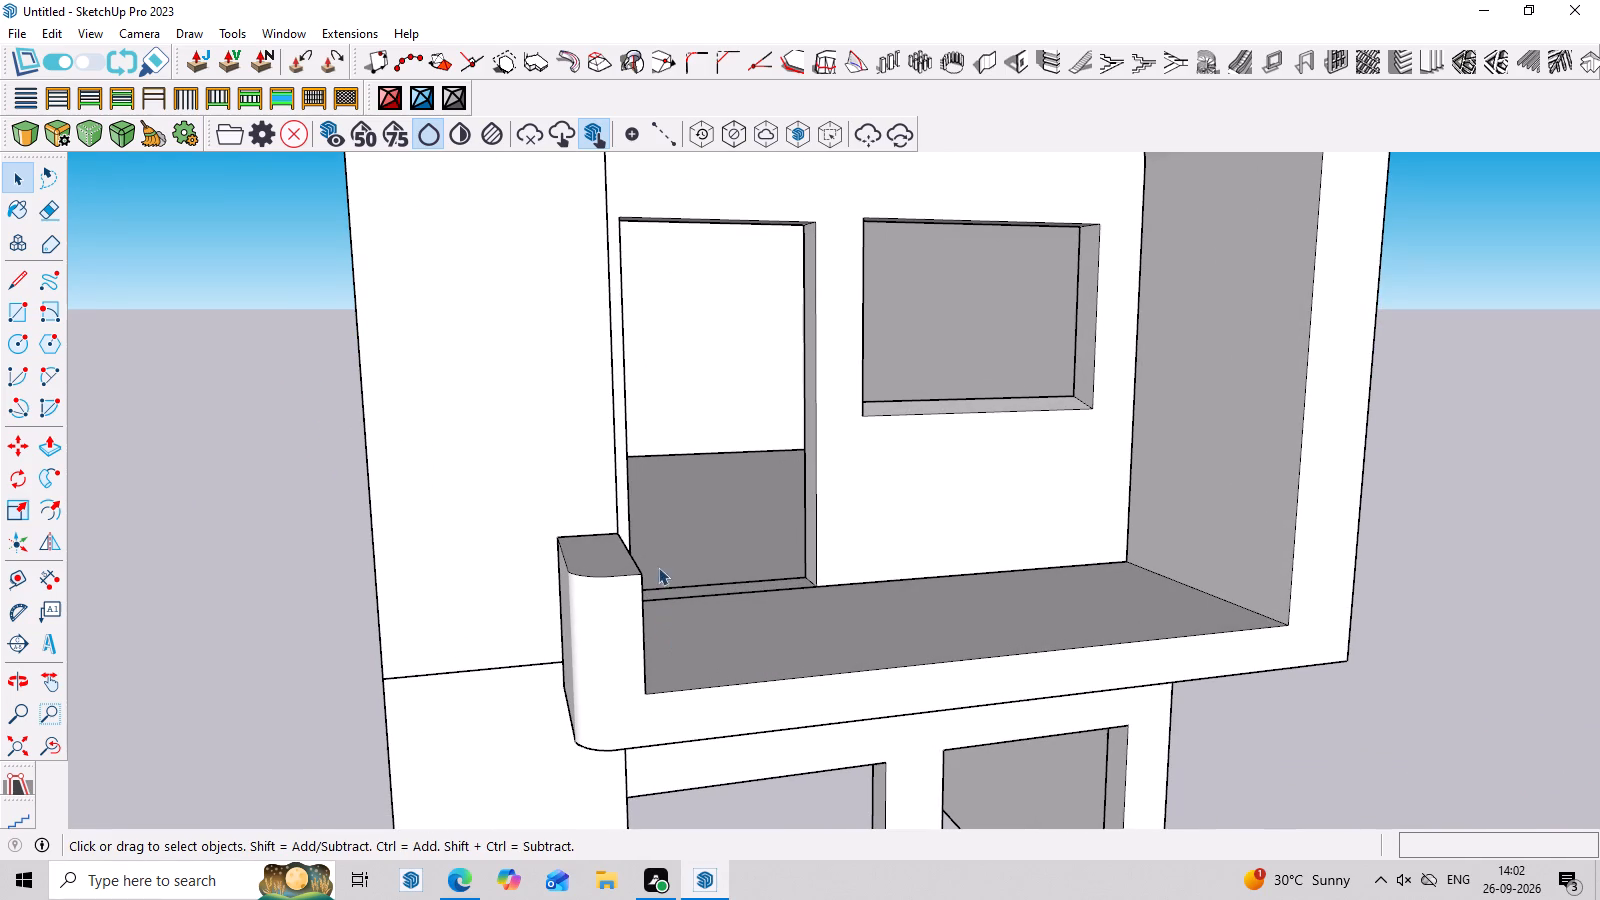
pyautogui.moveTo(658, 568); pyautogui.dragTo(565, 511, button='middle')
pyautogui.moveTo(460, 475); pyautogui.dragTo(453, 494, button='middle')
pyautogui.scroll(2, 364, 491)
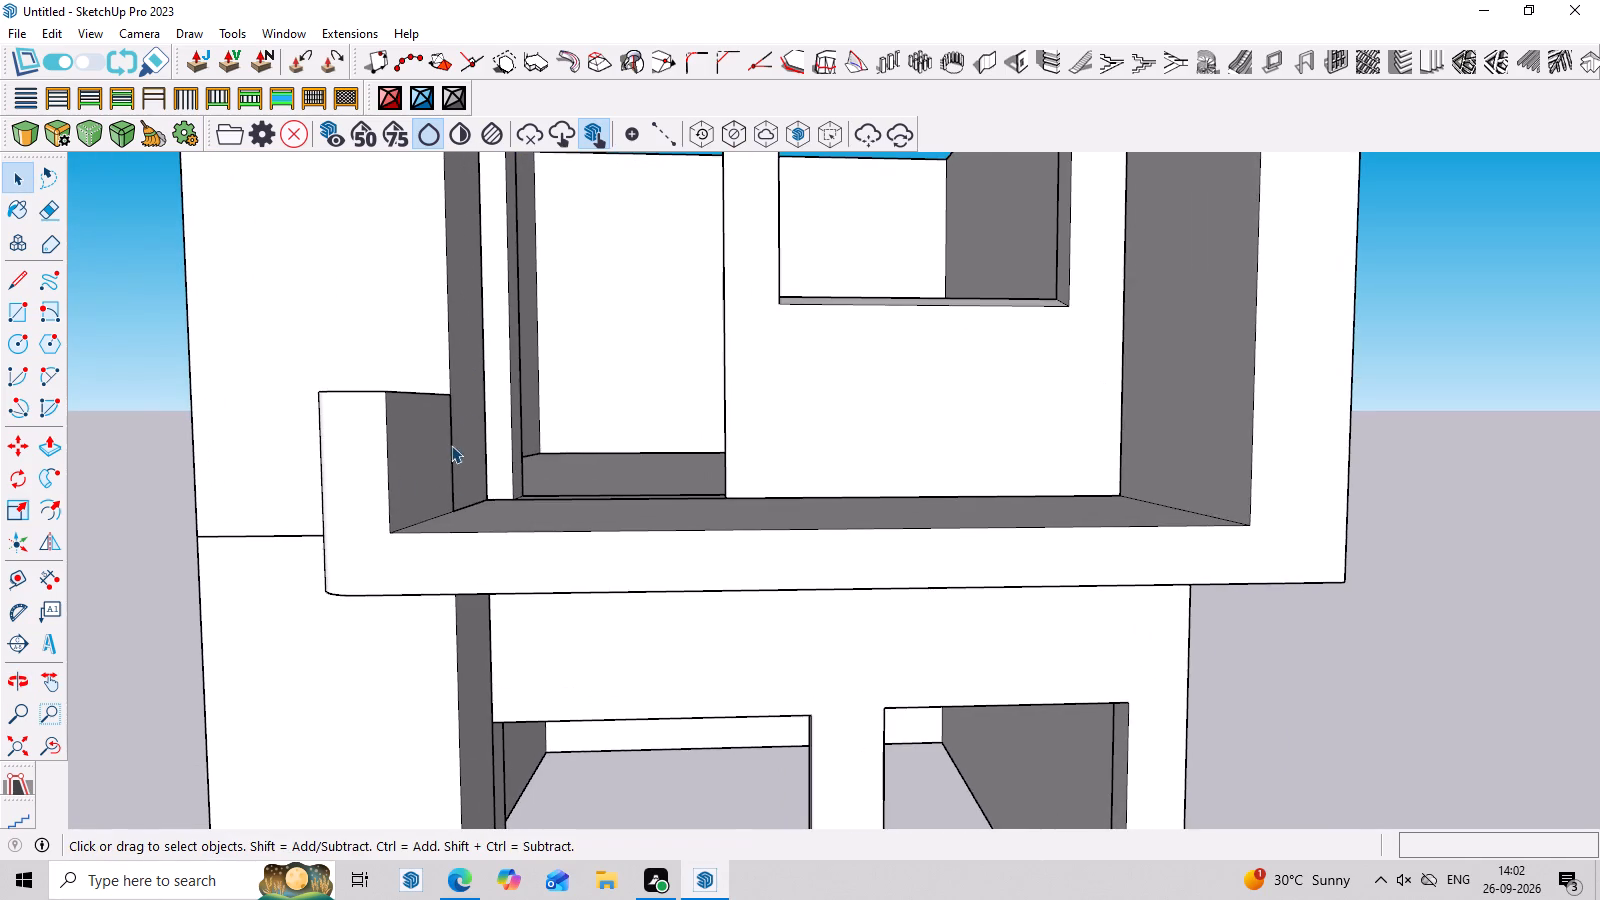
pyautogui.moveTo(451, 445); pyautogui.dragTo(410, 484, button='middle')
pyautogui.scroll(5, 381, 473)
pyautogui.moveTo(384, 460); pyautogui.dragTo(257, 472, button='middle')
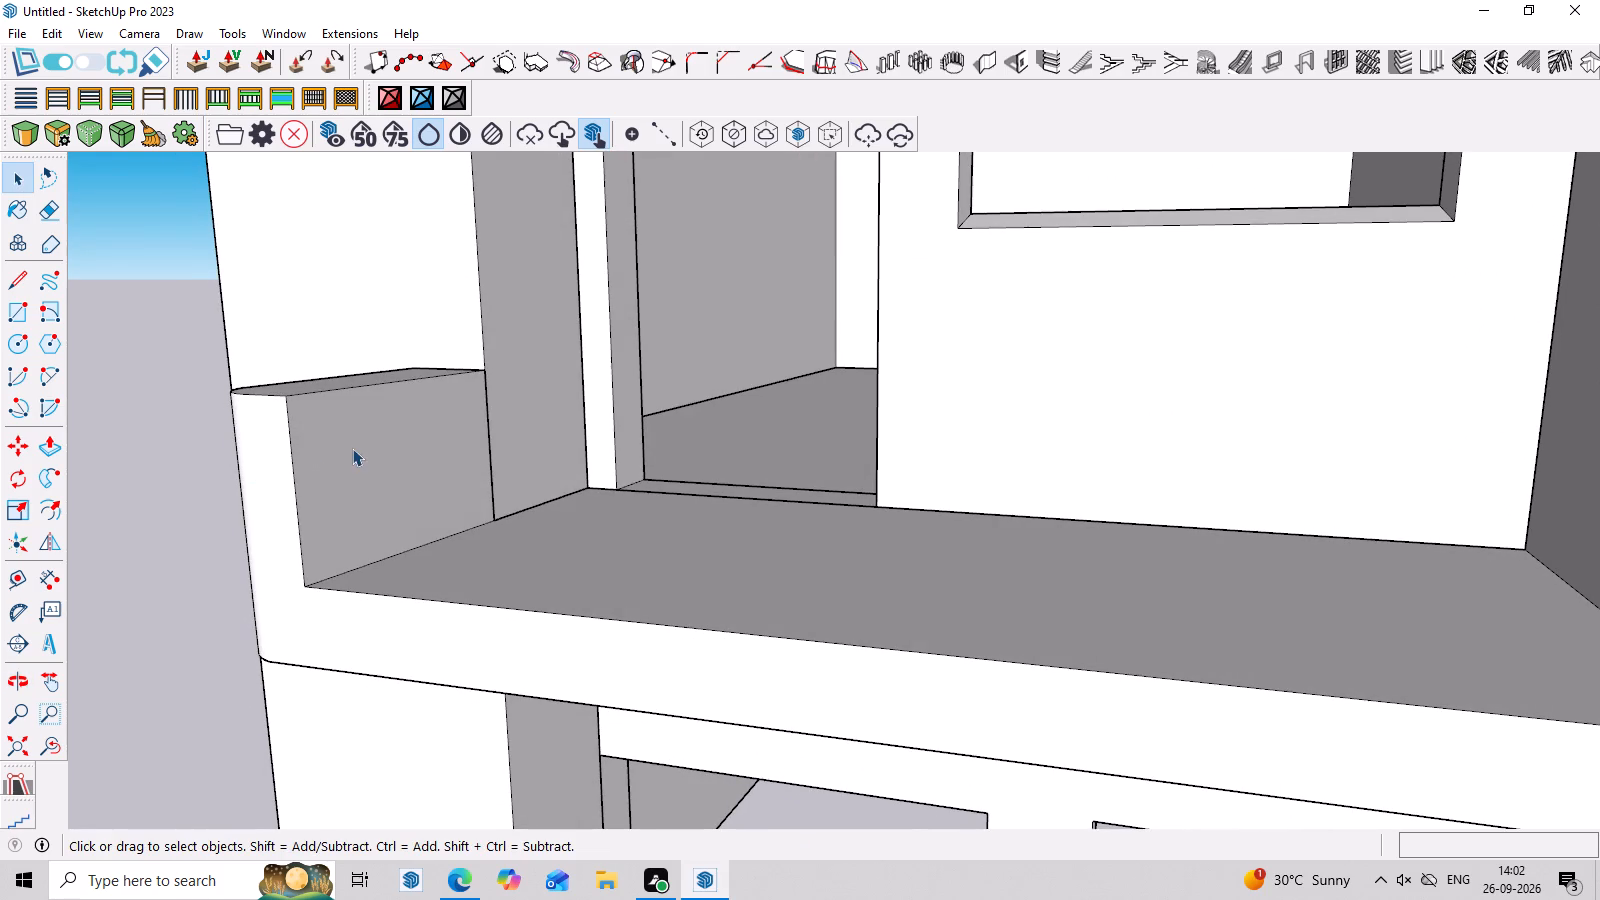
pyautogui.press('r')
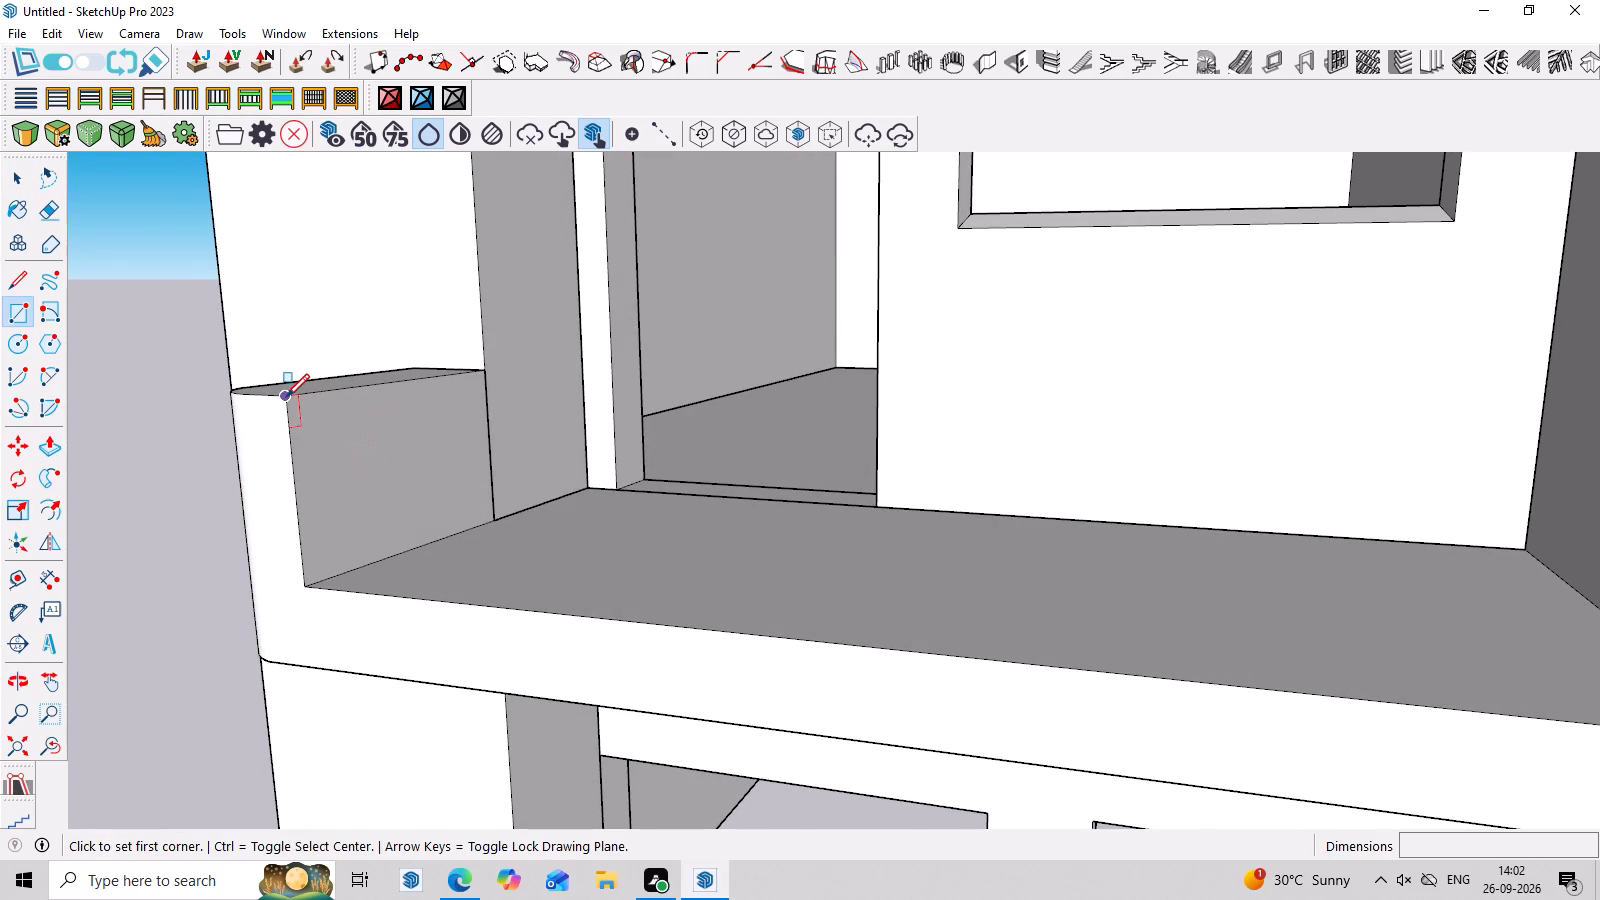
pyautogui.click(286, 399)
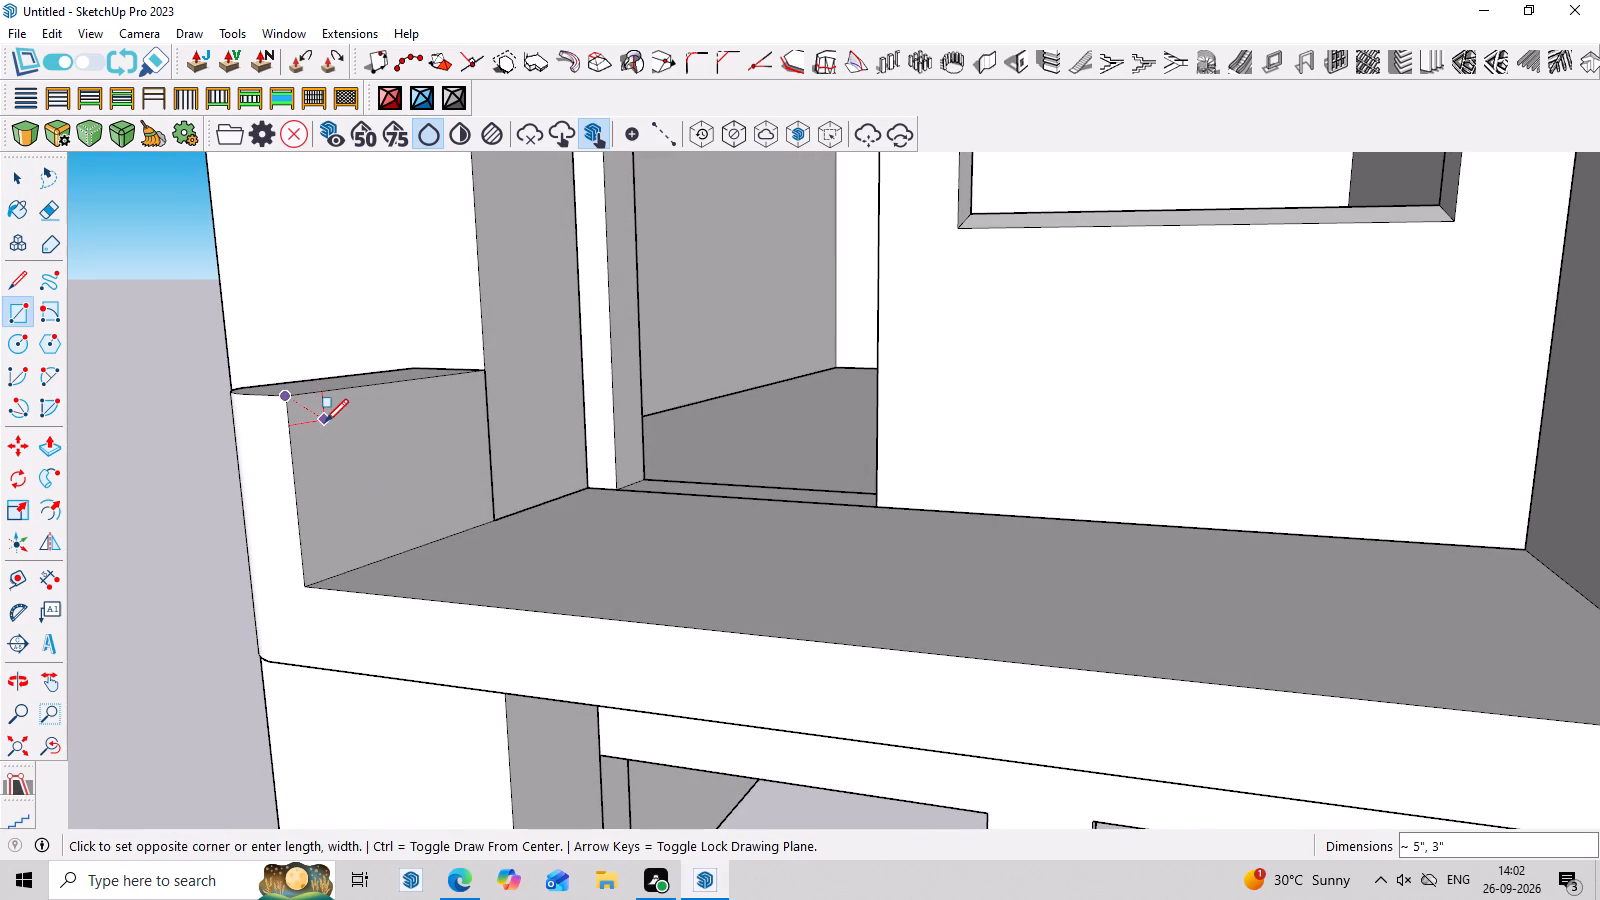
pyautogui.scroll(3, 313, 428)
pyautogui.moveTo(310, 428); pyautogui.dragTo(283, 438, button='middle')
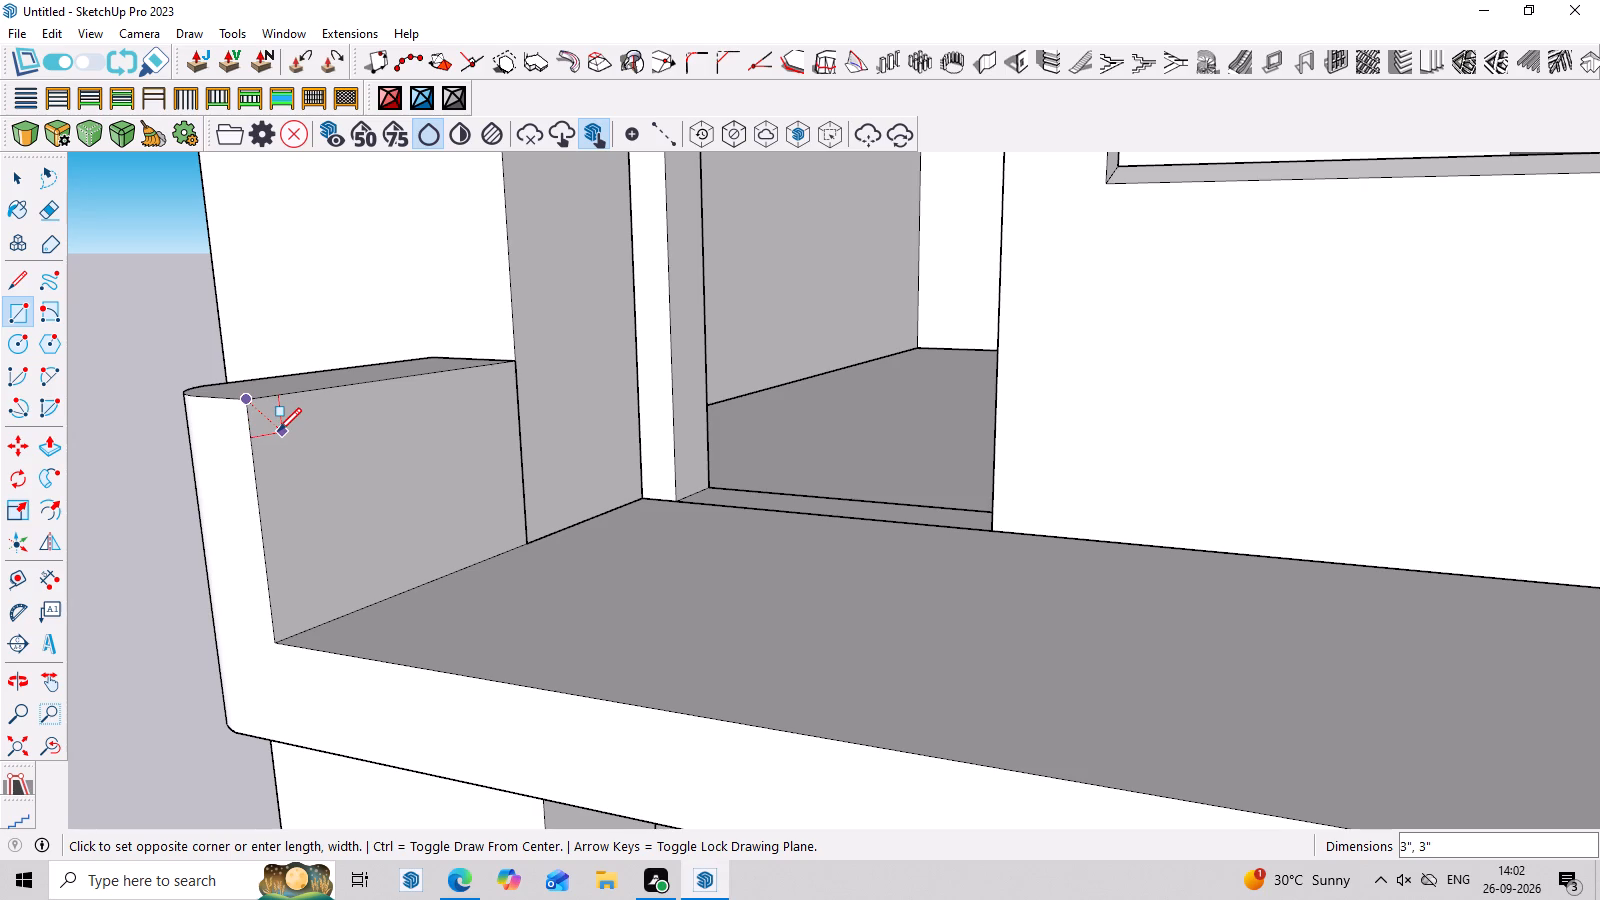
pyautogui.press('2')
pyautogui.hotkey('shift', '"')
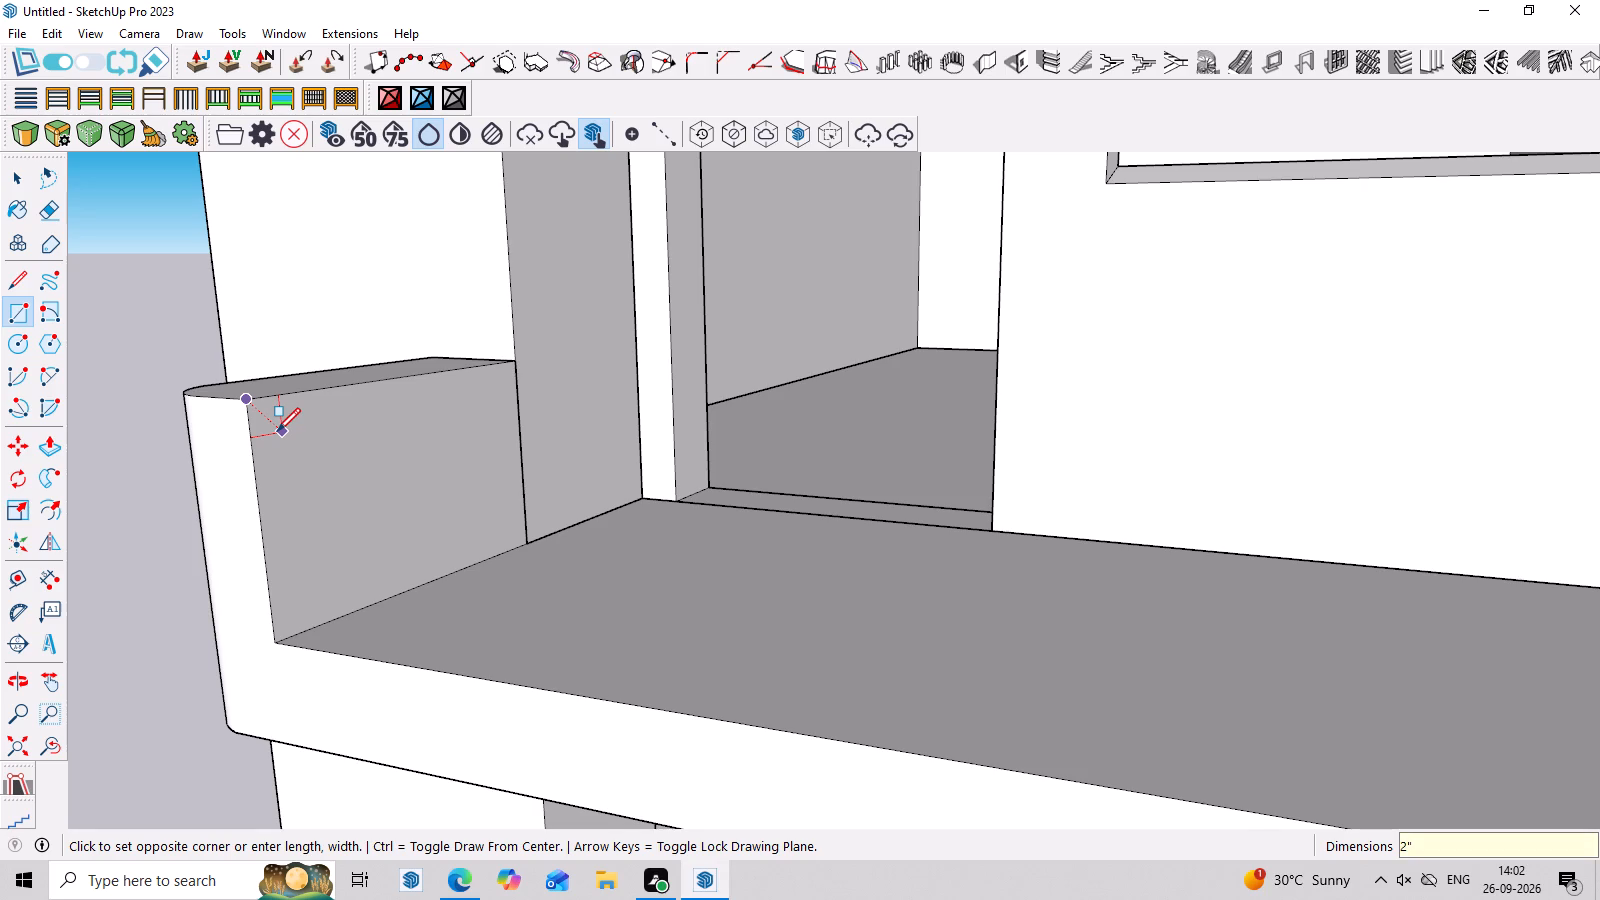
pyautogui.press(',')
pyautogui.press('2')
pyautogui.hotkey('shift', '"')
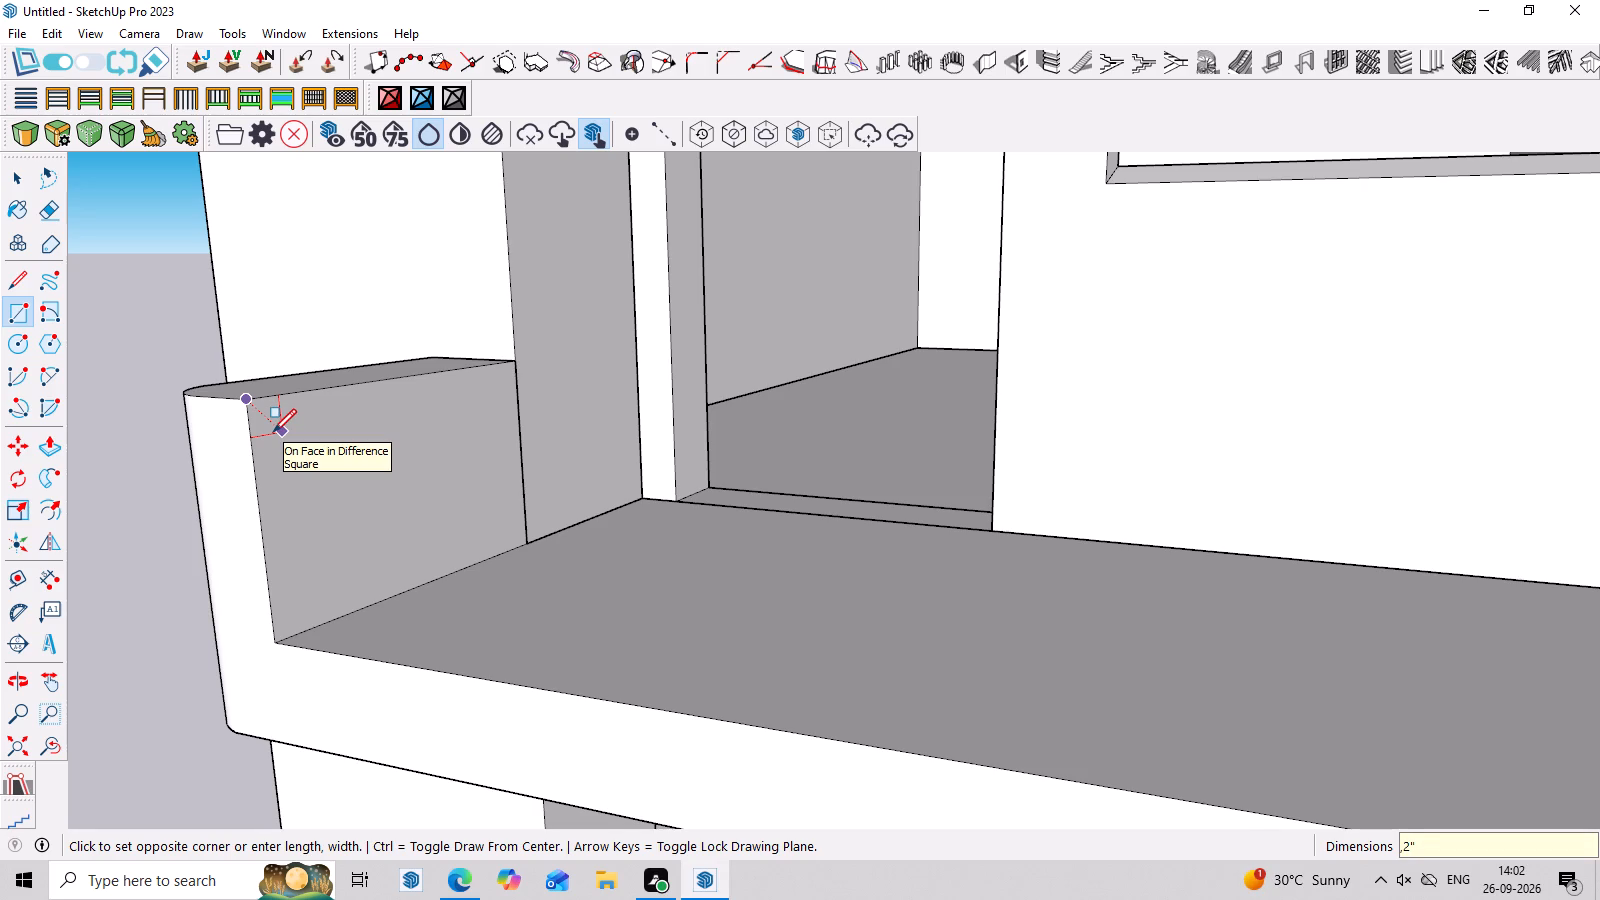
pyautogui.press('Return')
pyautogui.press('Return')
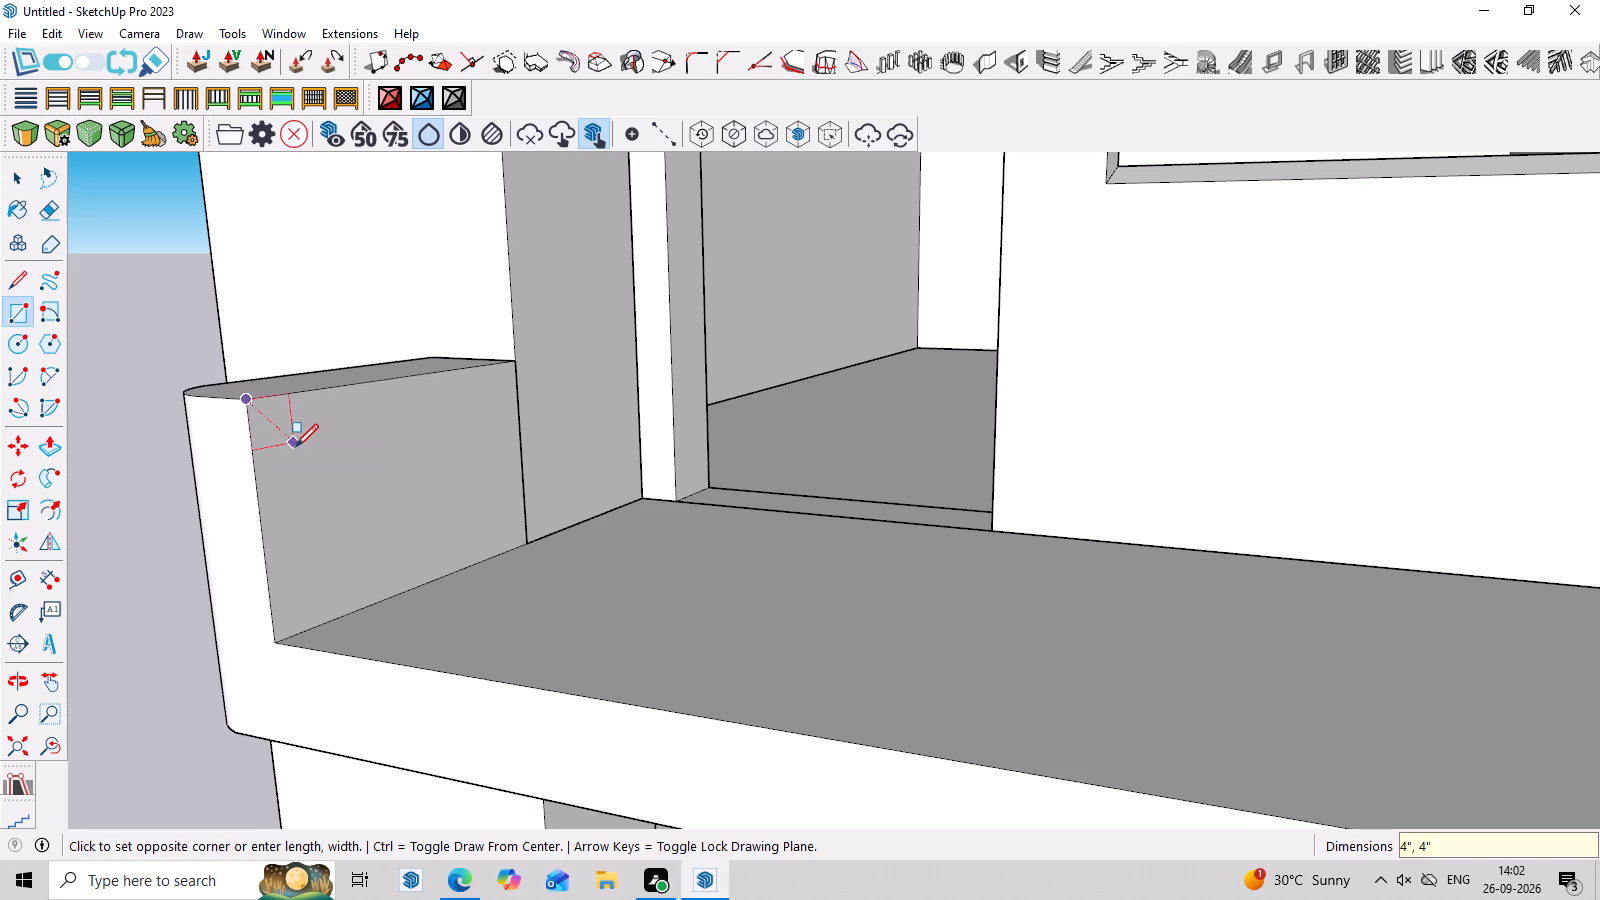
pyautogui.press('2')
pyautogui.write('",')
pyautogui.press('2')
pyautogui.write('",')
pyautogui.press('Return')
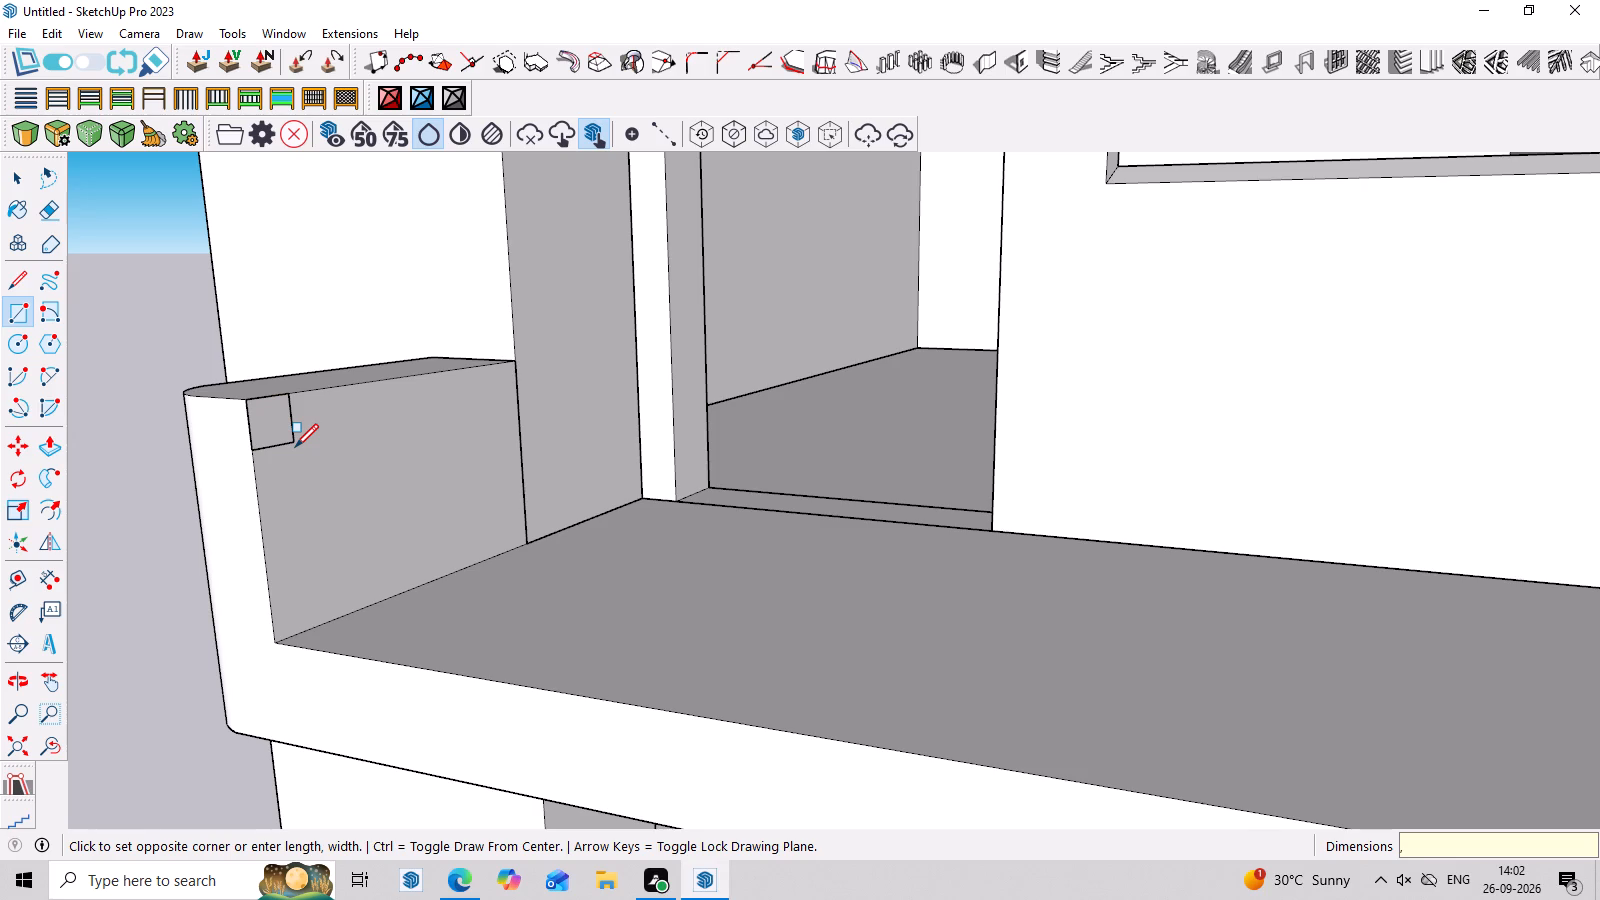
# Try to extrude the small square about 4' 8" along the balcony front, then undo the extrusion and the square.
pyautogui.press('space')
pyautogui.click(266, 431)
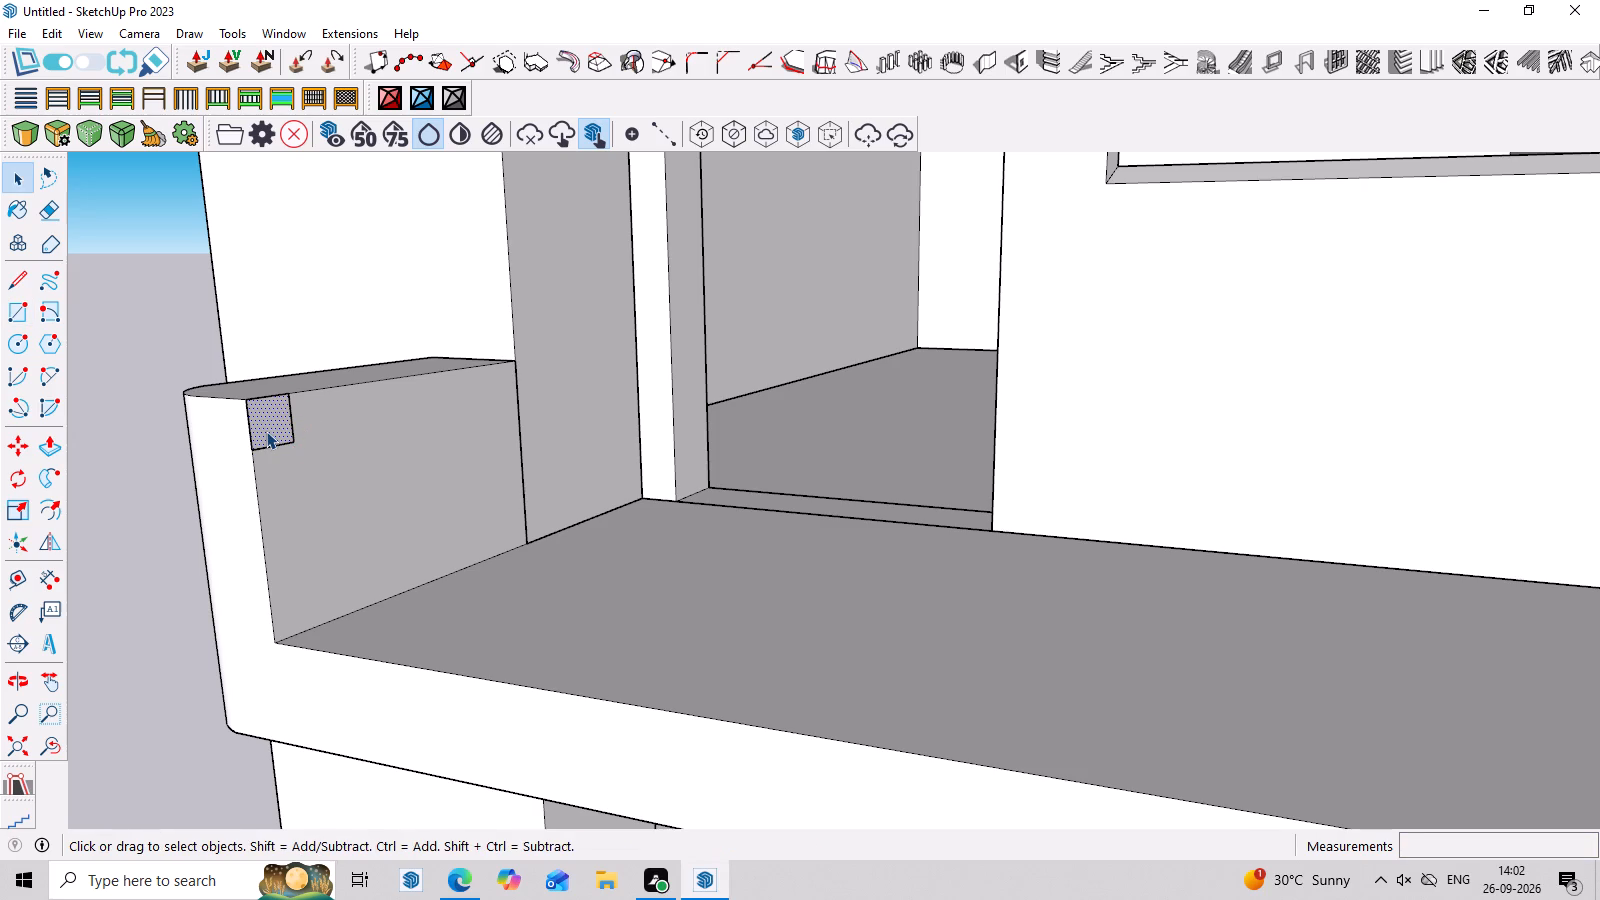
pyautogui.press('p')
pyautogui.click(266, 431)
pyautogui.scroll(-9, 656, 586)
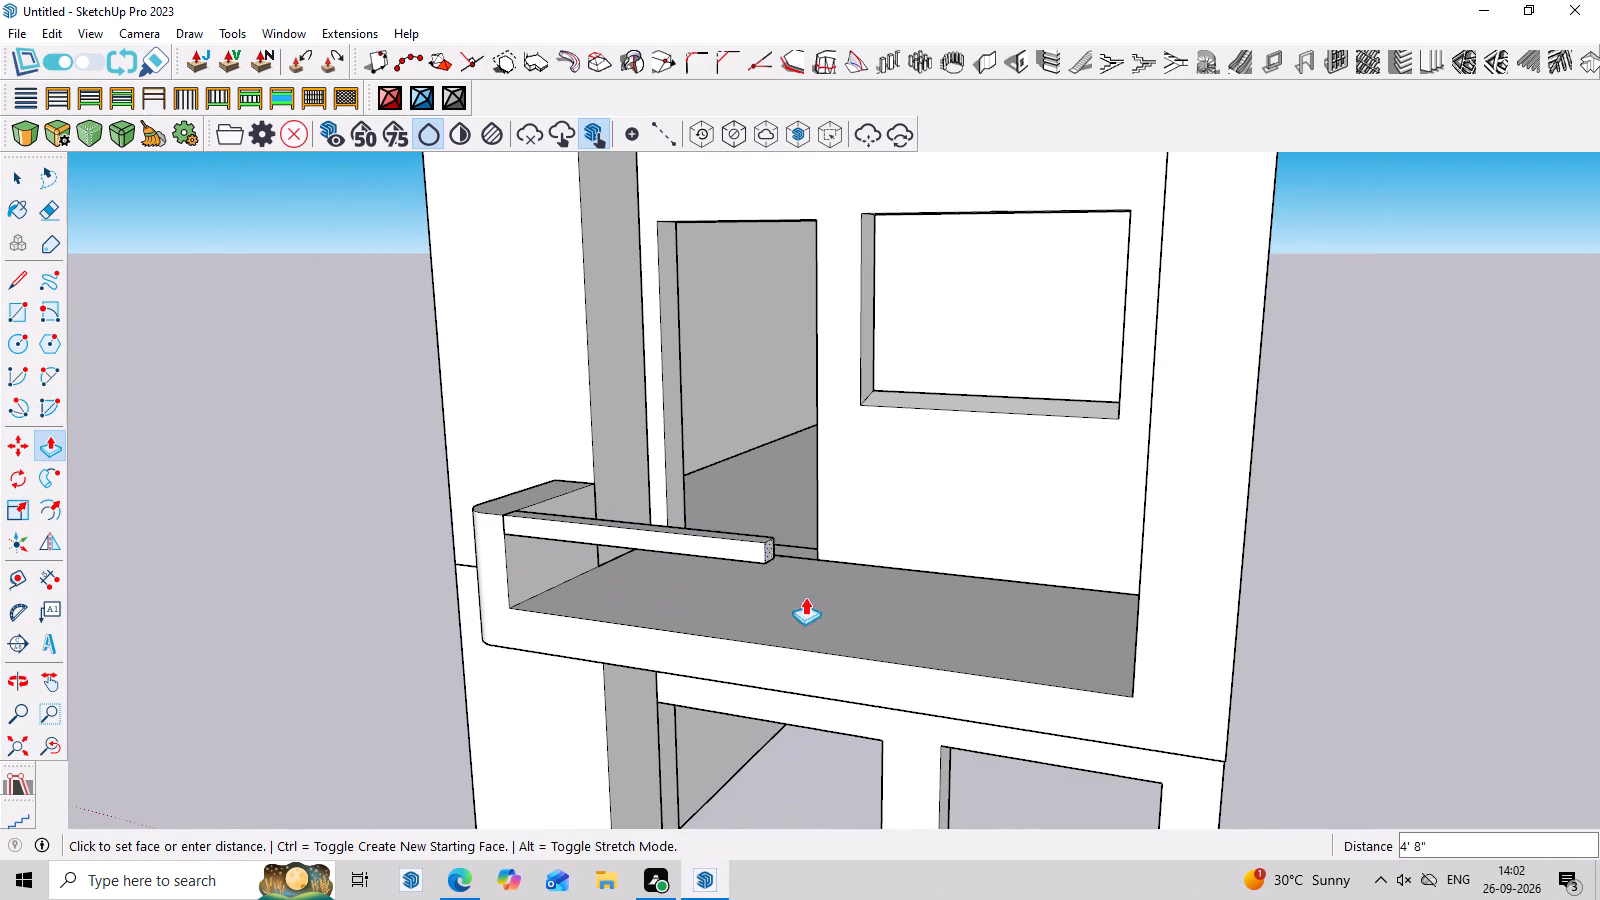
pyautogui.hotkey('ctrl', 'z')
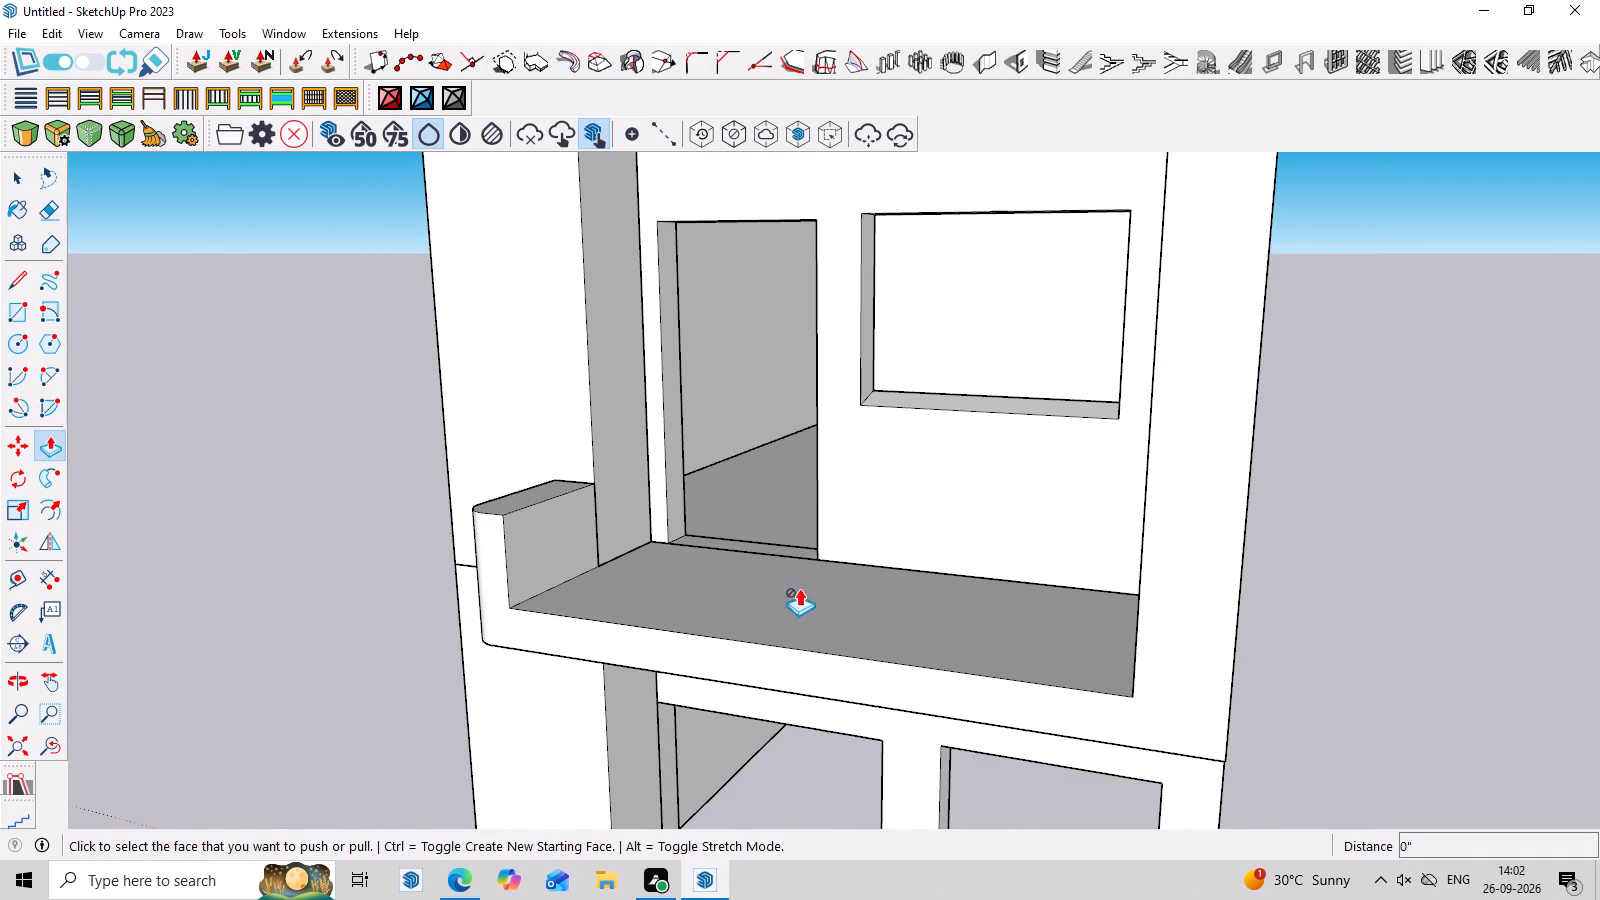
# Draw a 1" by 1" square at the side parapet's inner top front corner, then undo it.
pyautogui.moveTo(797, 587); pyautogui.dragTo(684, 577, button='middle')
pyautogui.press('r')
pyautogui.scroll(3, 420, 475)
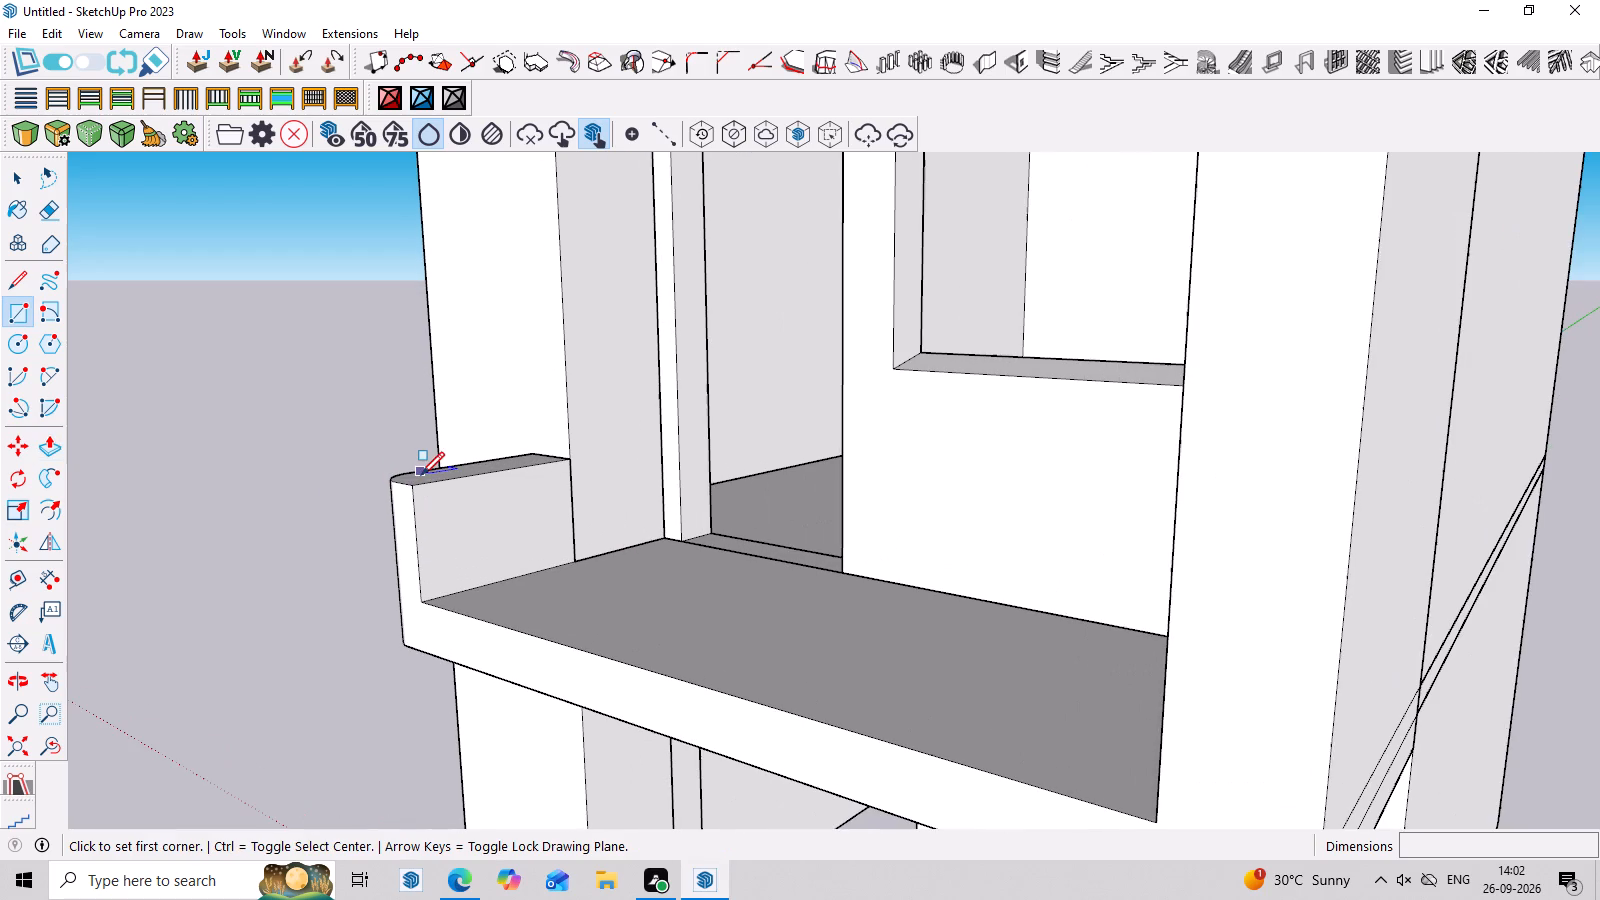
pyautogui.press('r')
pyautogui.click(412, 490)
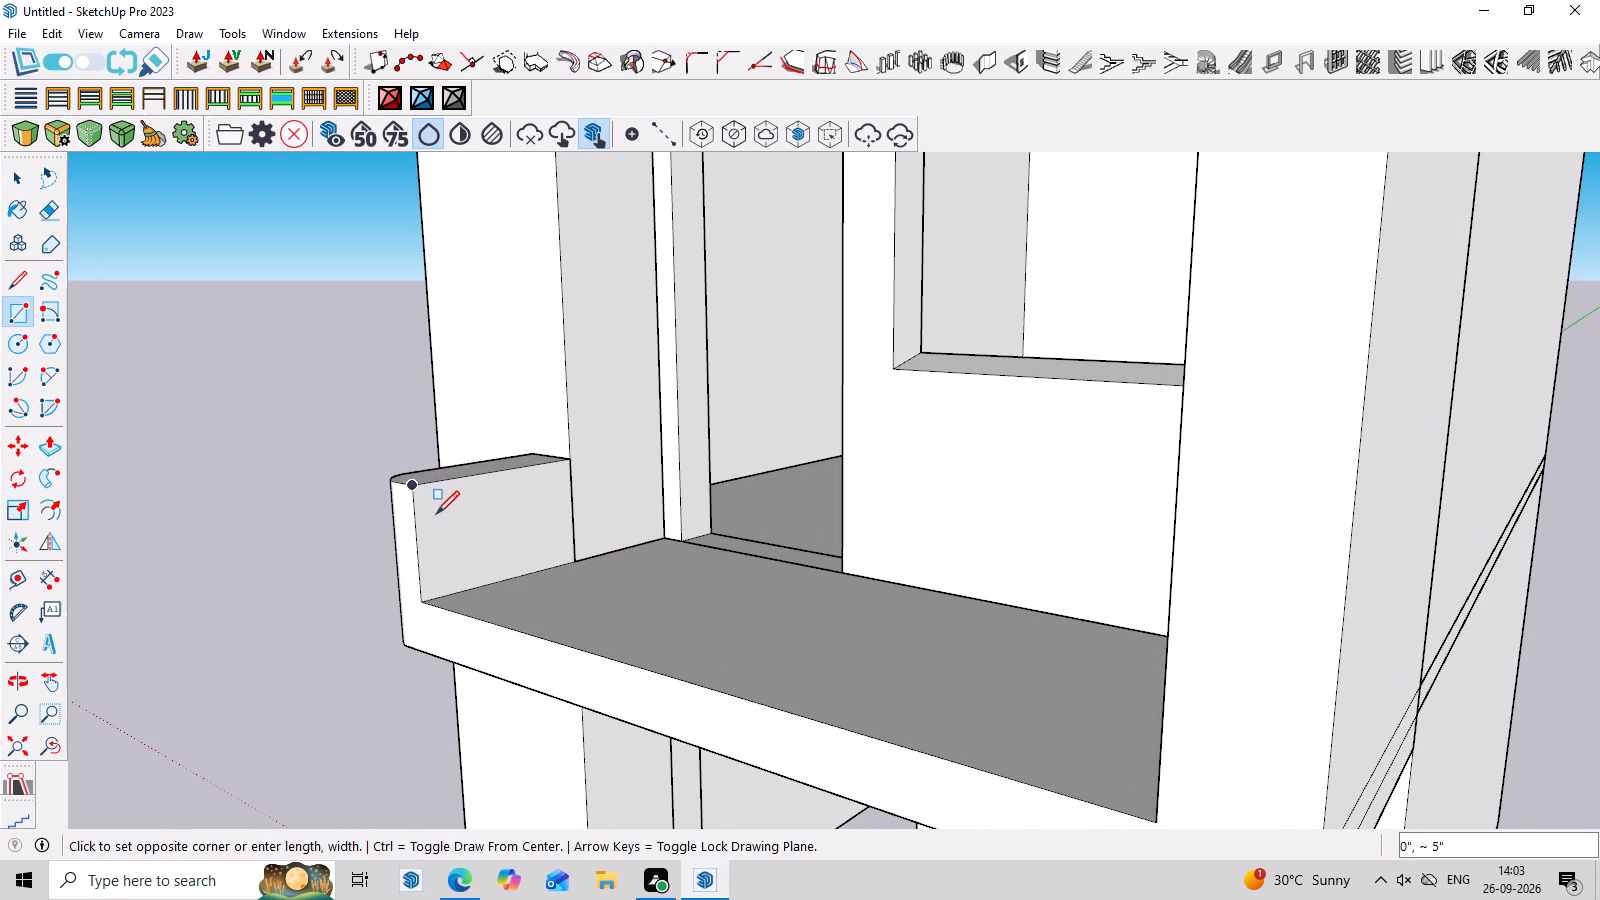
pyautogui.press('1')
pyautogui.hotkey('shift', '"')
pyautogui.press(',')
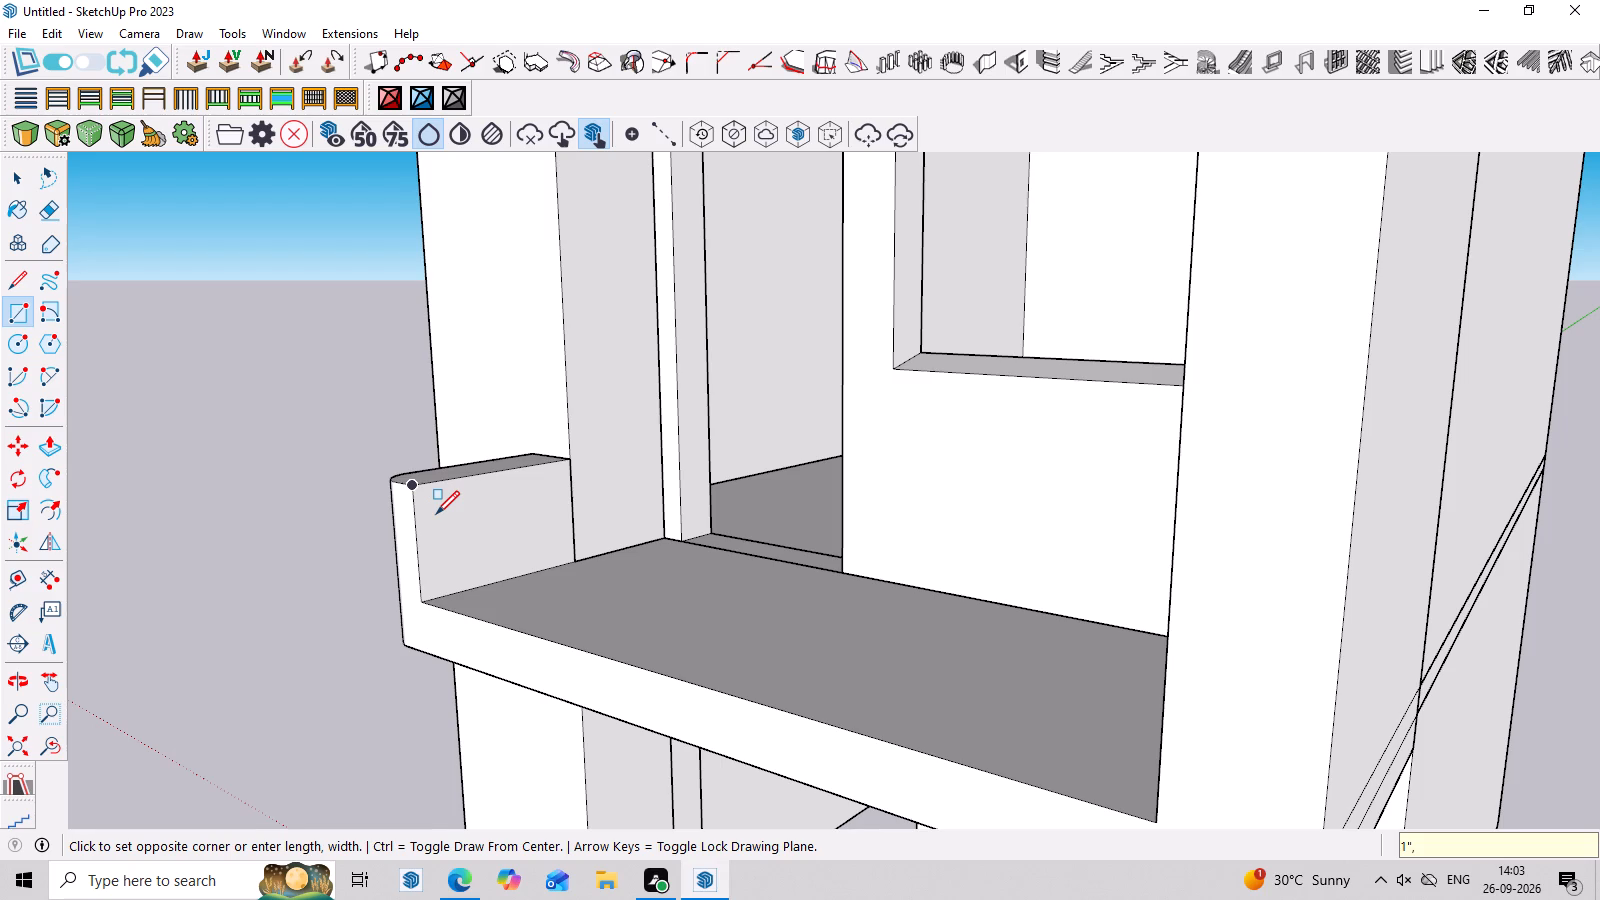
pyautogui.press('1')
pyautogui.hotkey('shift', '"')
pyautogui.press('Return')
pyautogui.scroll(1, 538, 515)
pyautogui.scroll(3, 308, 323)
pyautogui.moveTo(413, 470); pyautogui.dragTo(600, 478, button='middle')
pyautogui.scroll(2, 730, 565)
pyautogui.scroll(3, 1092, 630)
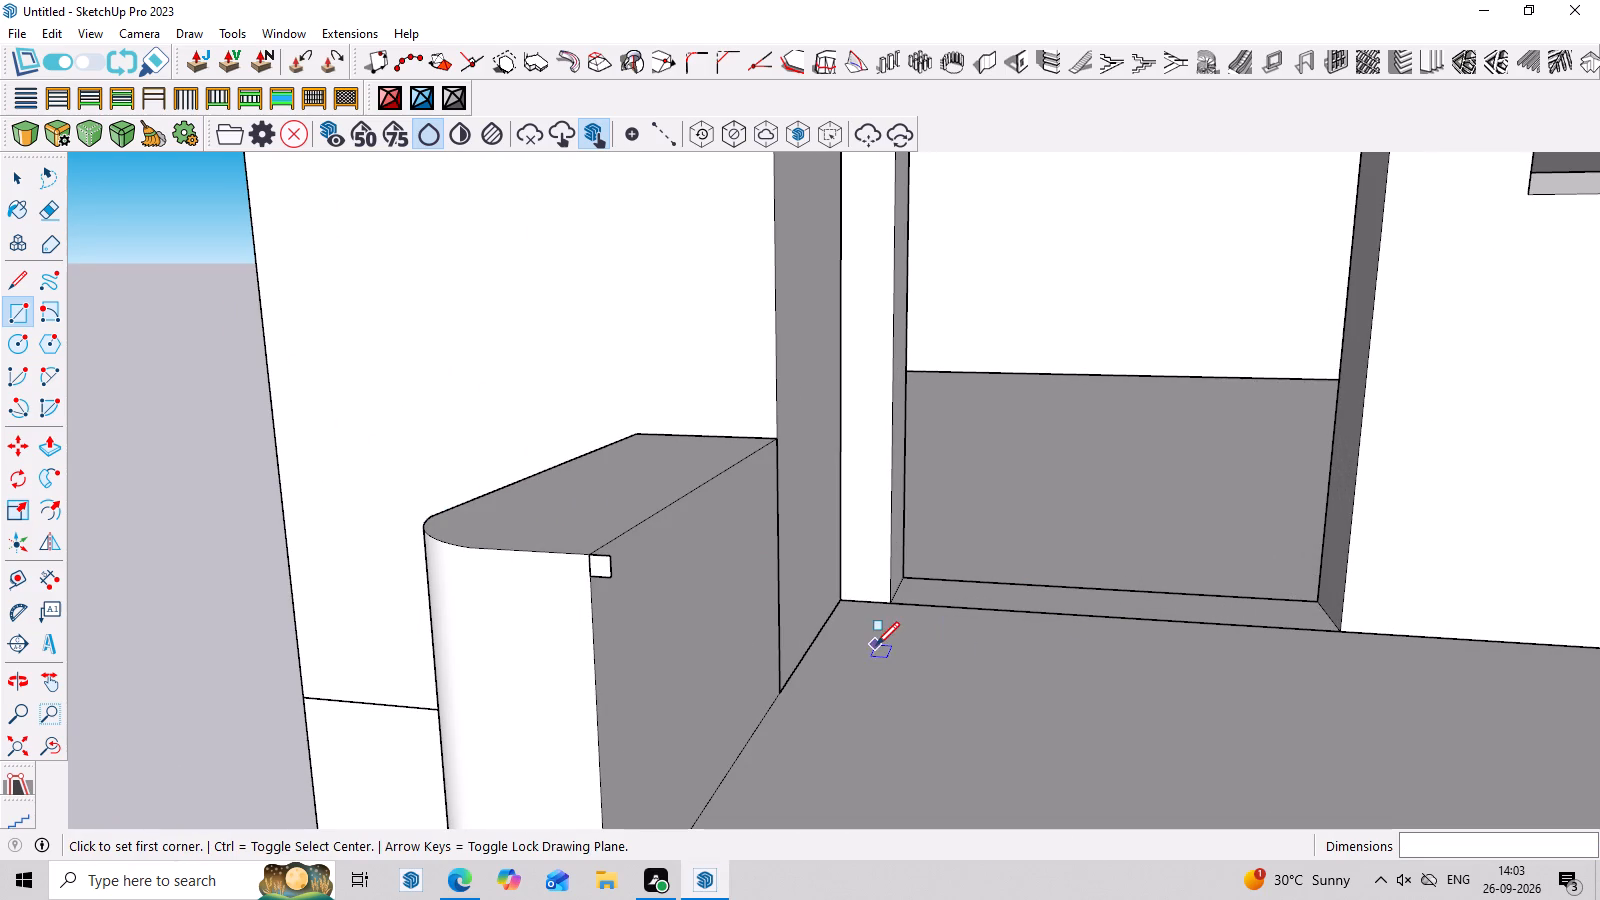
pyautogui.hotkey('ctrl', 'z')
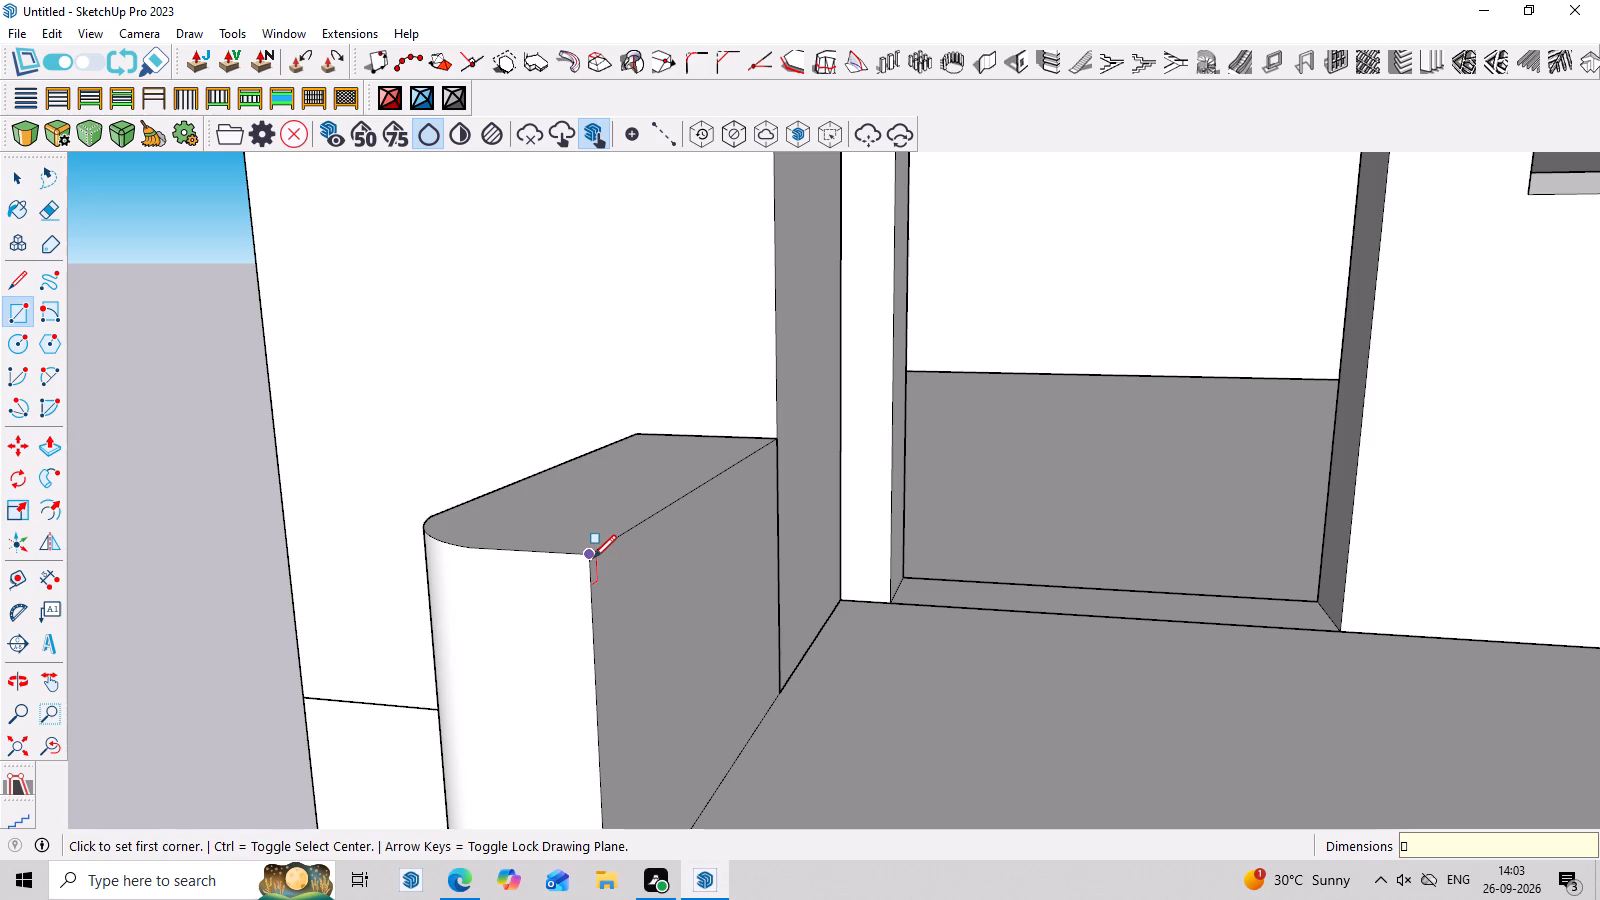
# Draw a 1" by 1" square at the top front corner of the balcony side parapet's inner face.
pyautogui.click(590, 558)
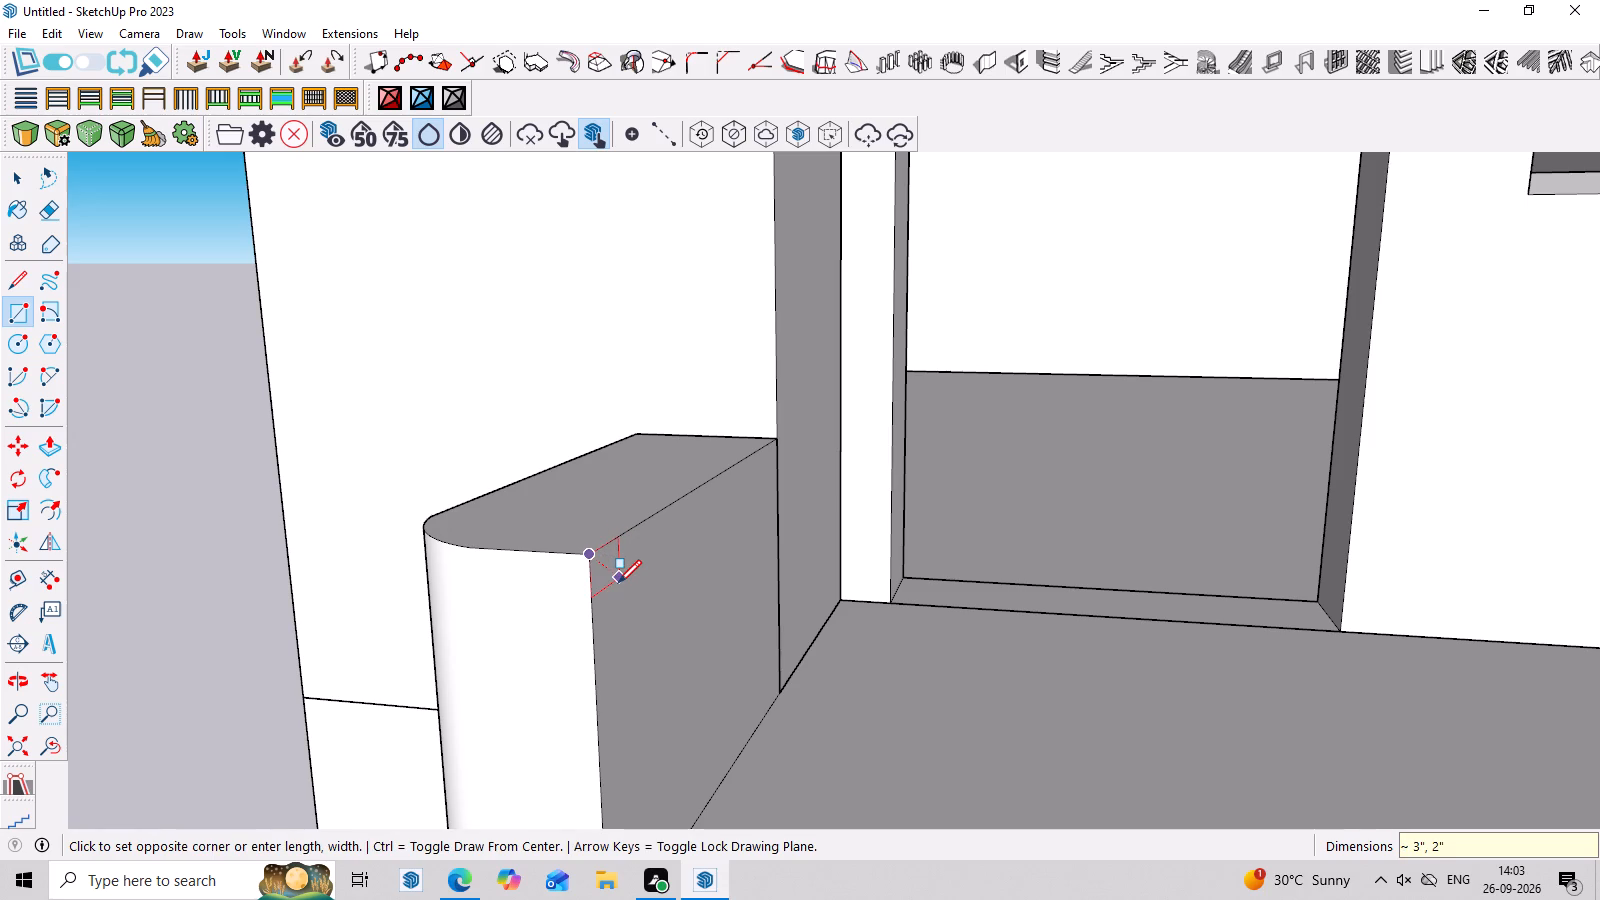
pyautogui.press('Right')
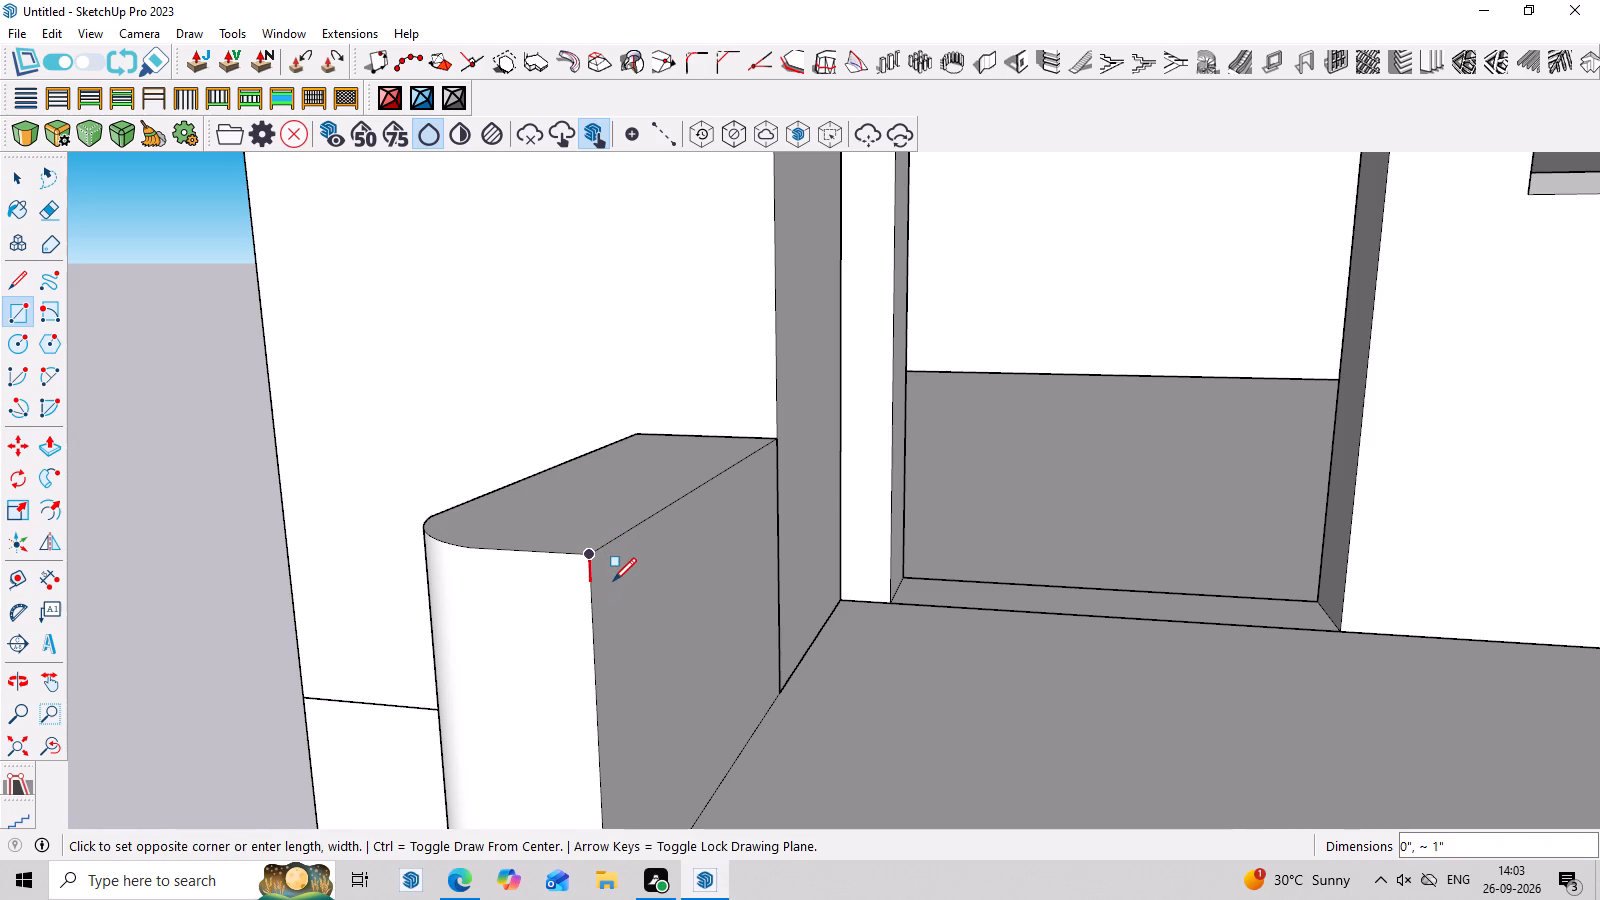
pyautogui.scroll(3, 609, 568)
pyautogui.moveTo(599, 565); pyautogui.dragTo(400, 506, button='middle')
pyautogui.scroll(12, 593, 515)
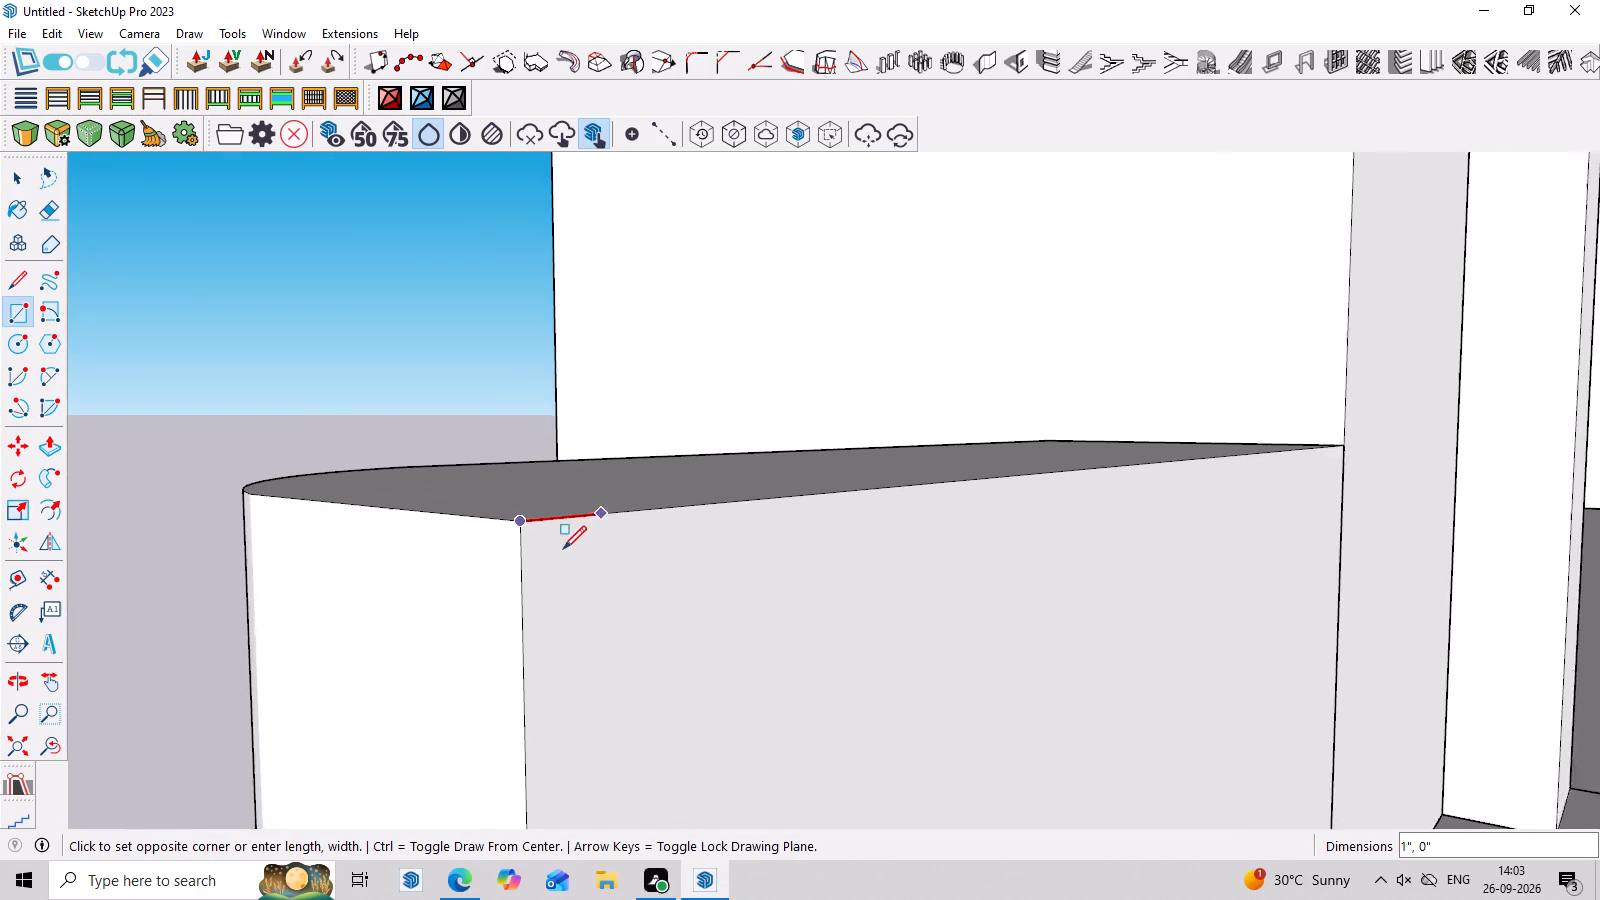
pyautogui.scroll(5, 563, 549)
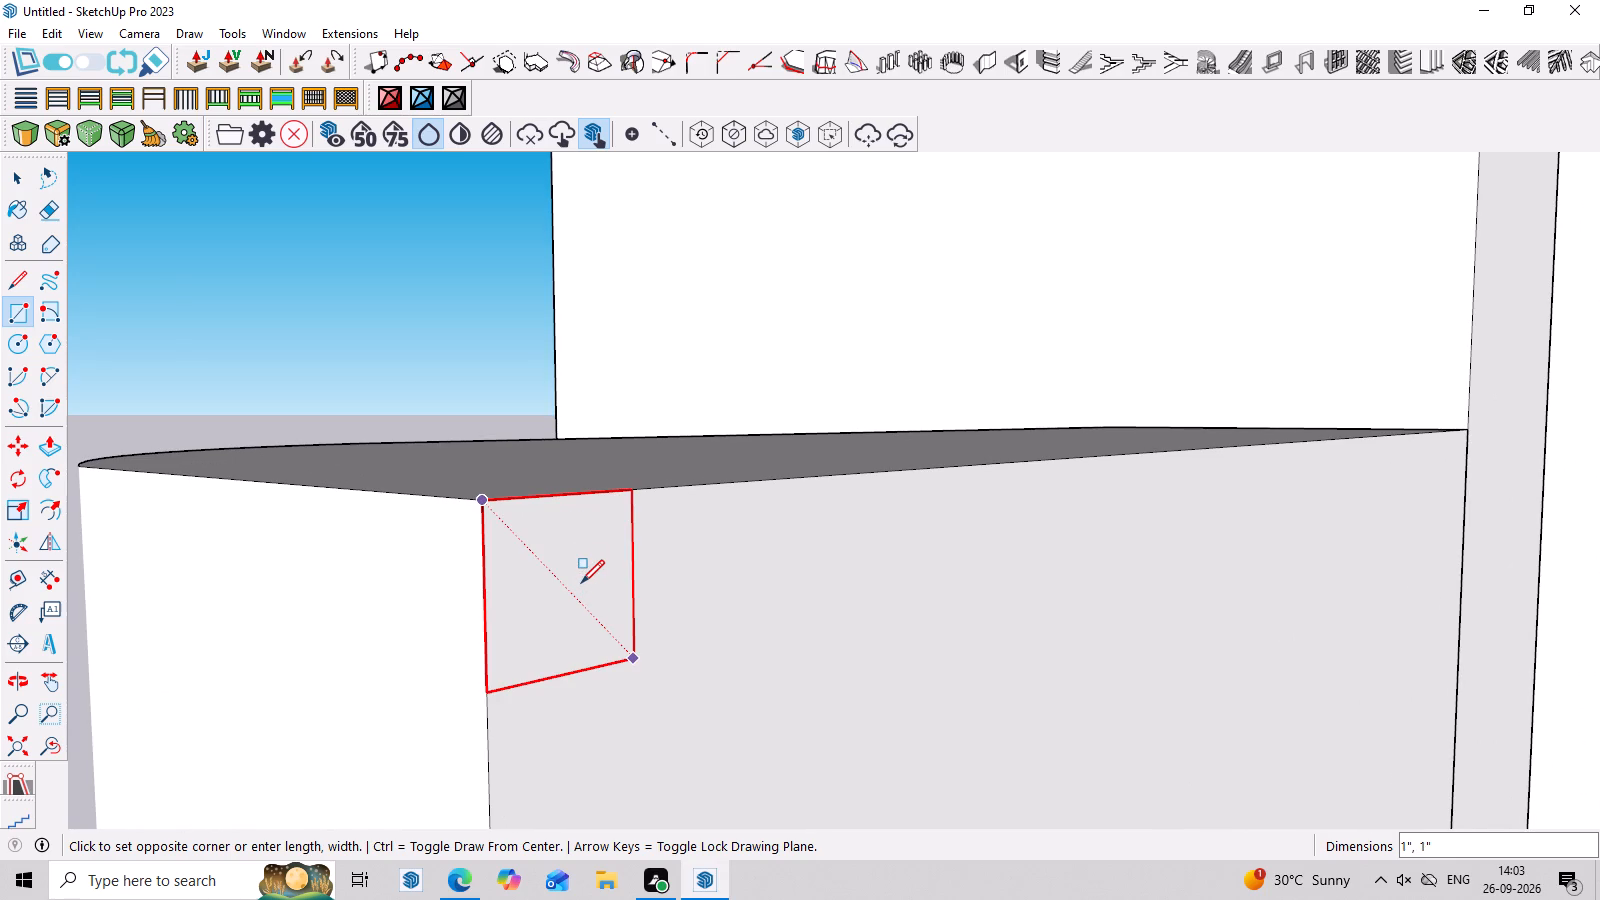
pyautogui.scroll(2, 581, 583)
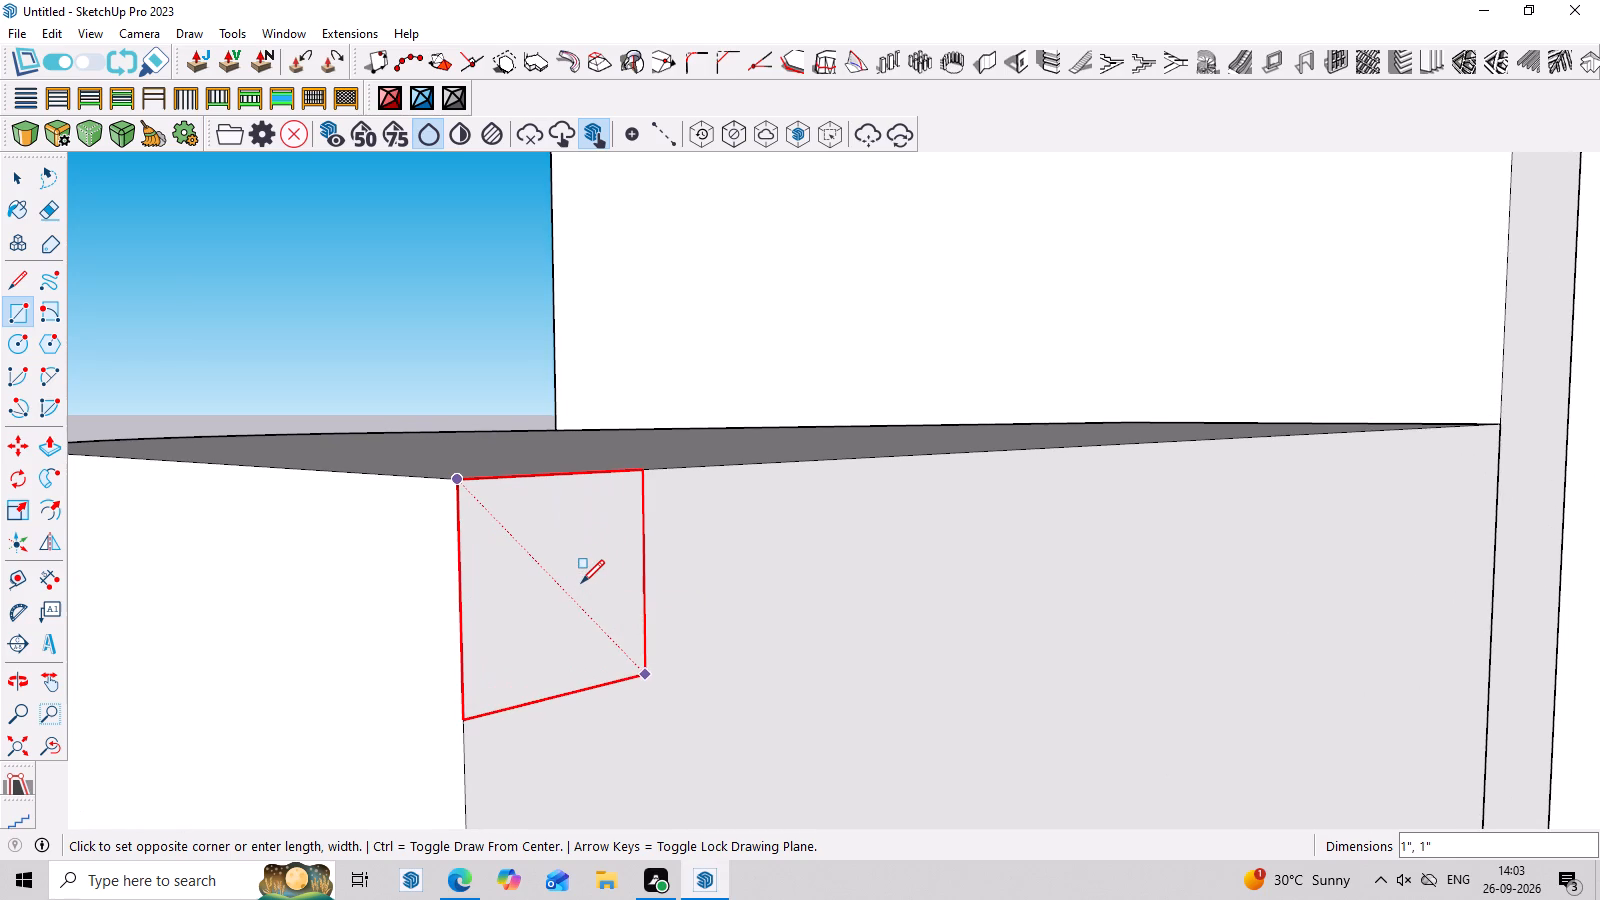
pyautogui.click(581, 583)
pyautogui.press('space')
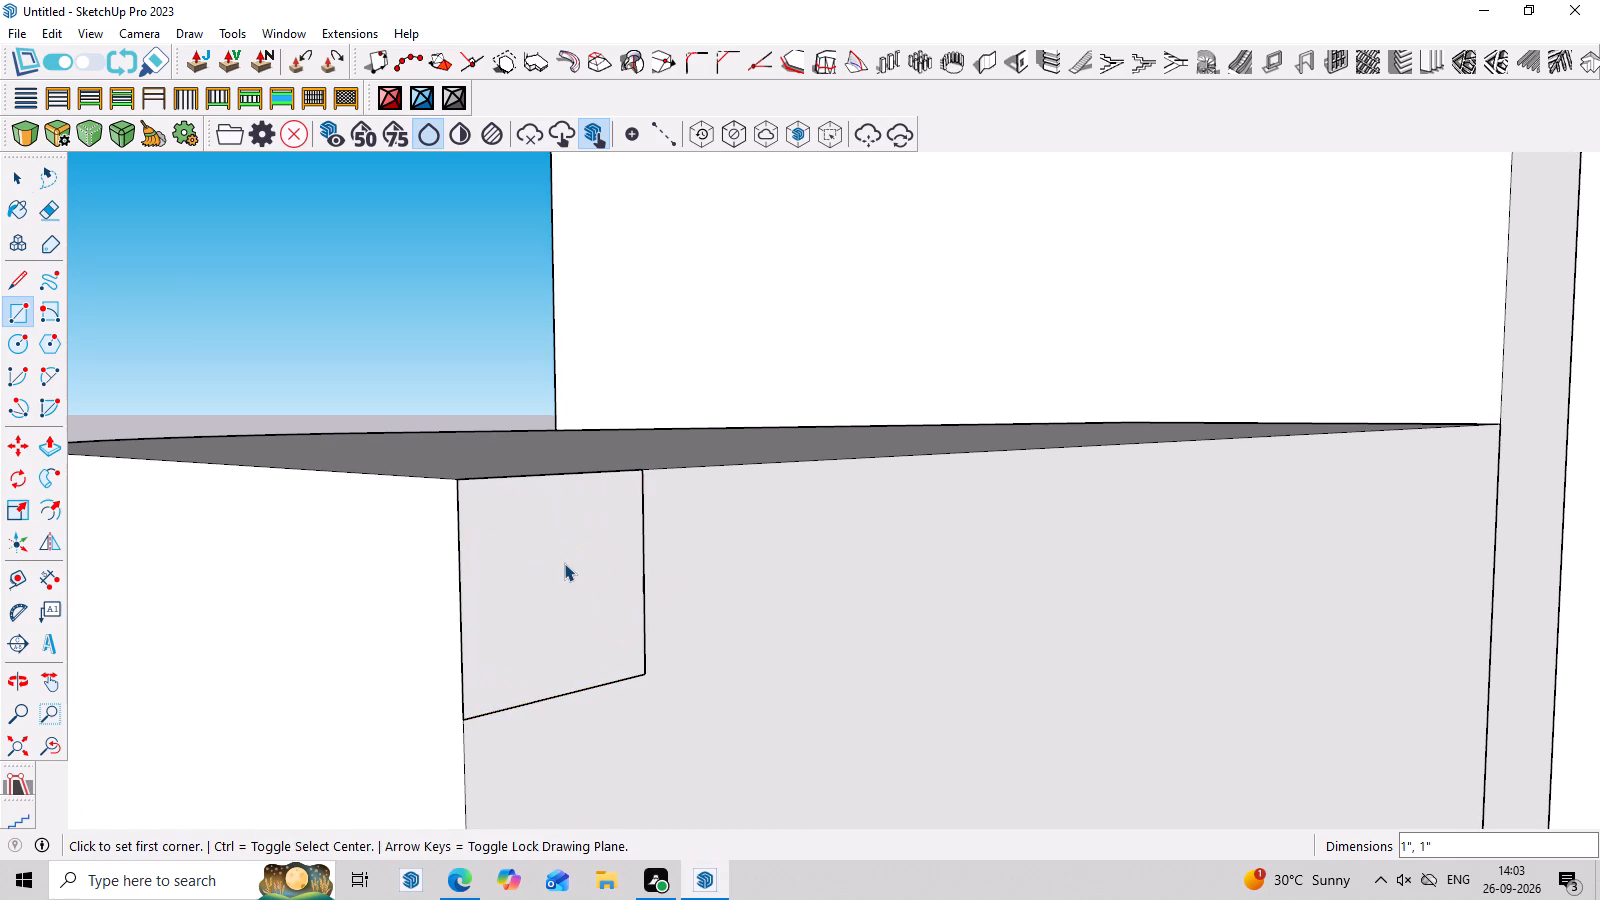
# Extrude the small square across the balcony front to the opposite side wall to form a top rail.
pyautogui.click(564, 563)
pyautogui.press('p')
pyautogui.click(564, 563)
pyautogui.scroll(-8, 889, 668)
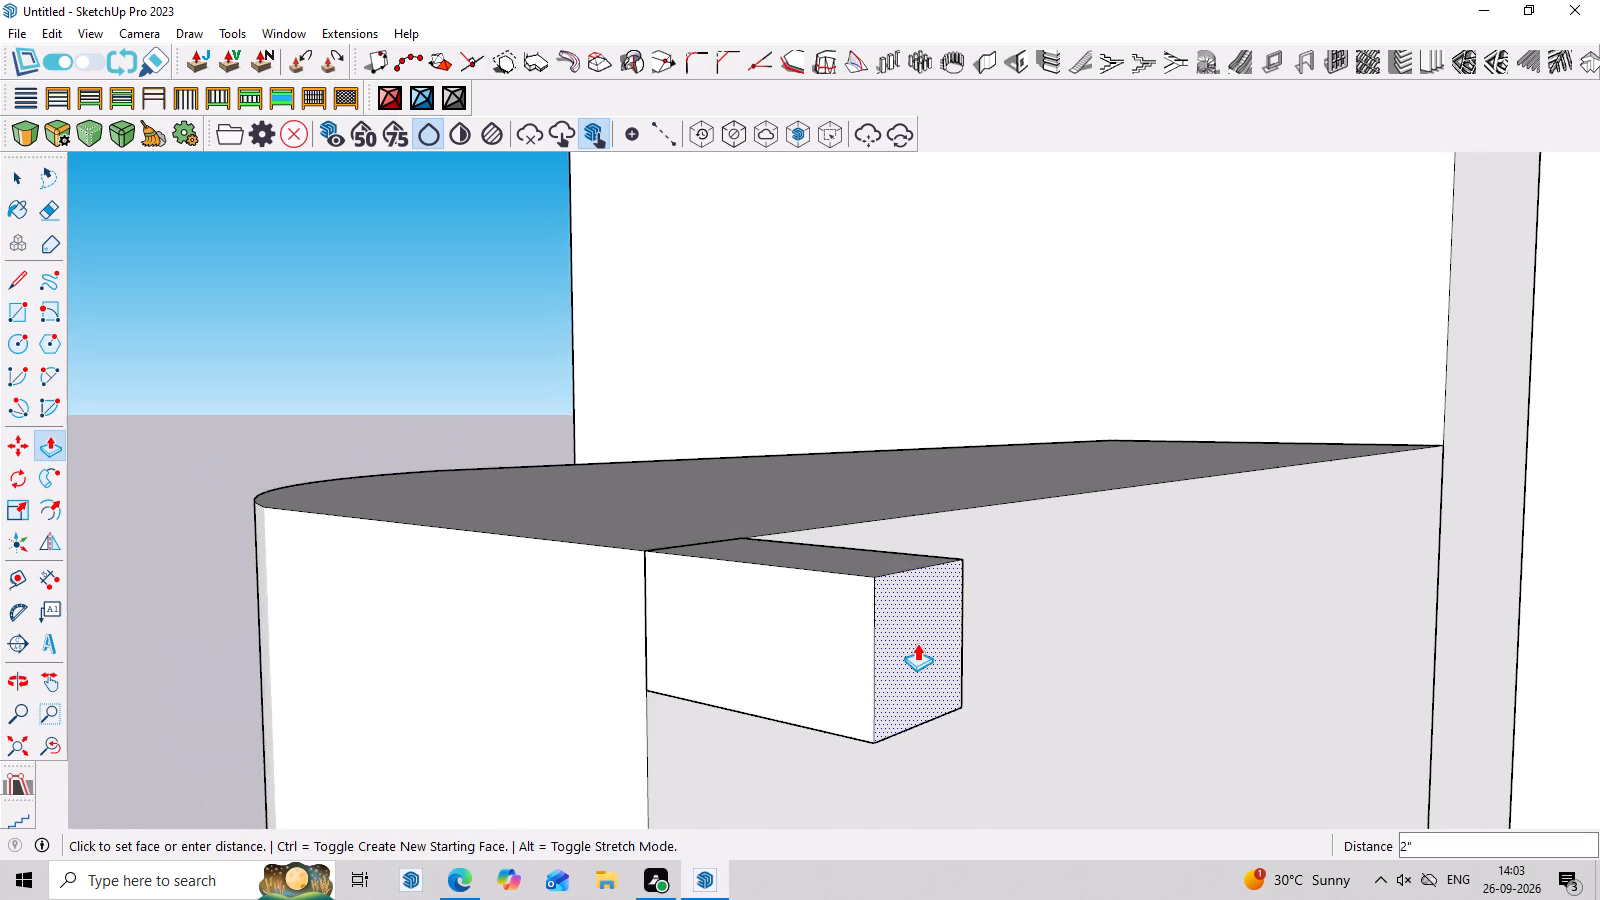
pyautogui.scroll(-17, 917, 643)
pyautogui.scroll(-2, 1180, 512)
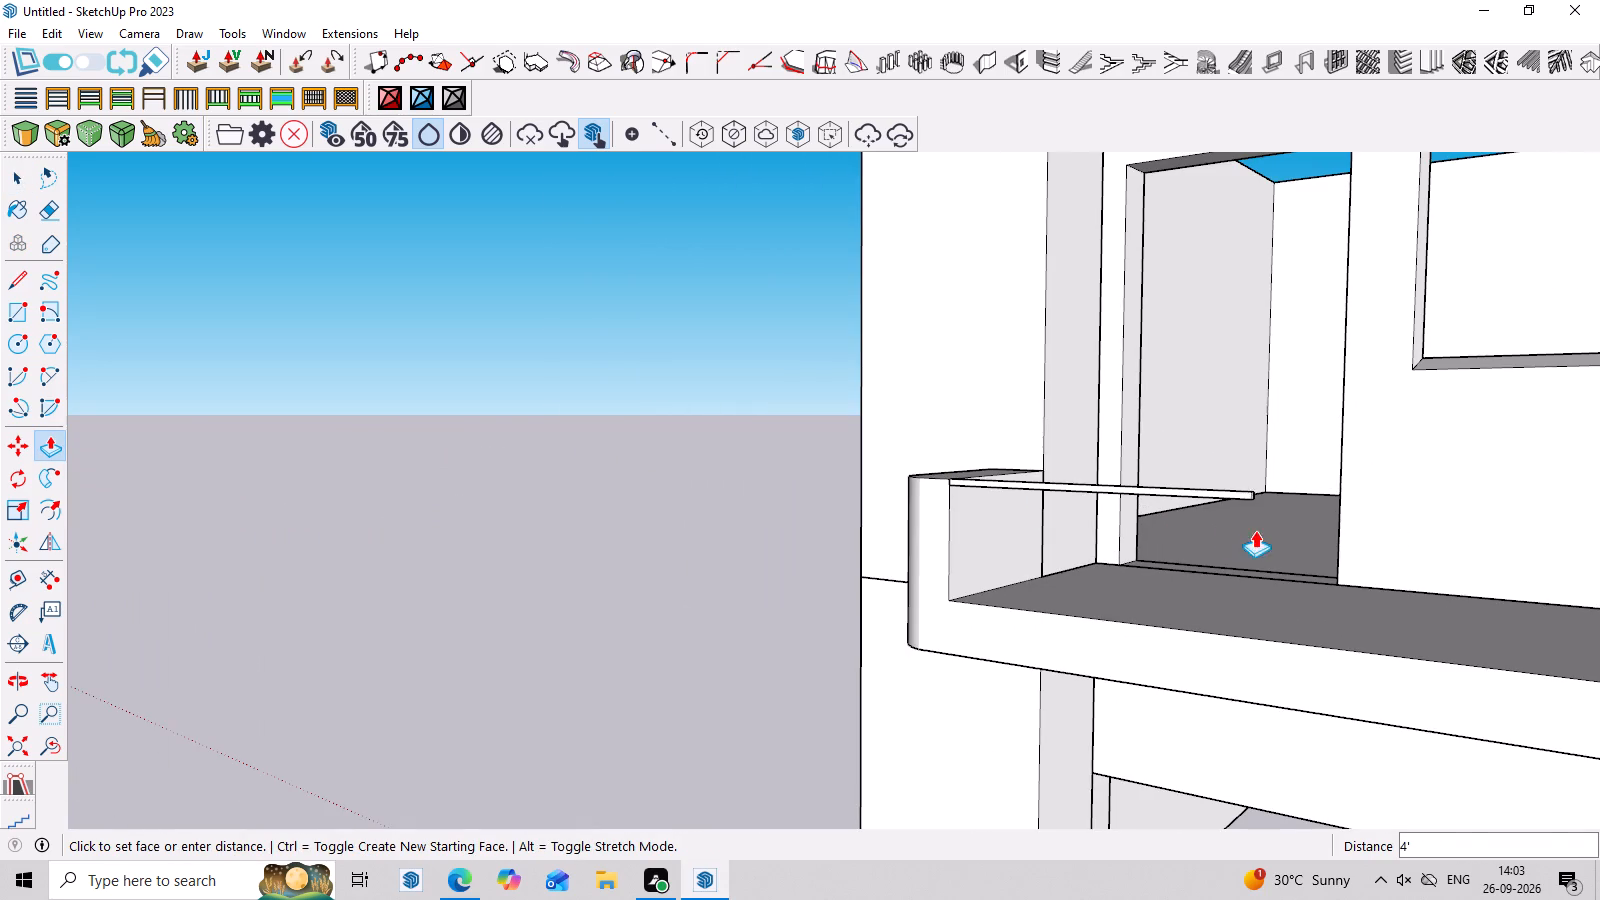
pyautogui.scroll(-13, 1356, 563)
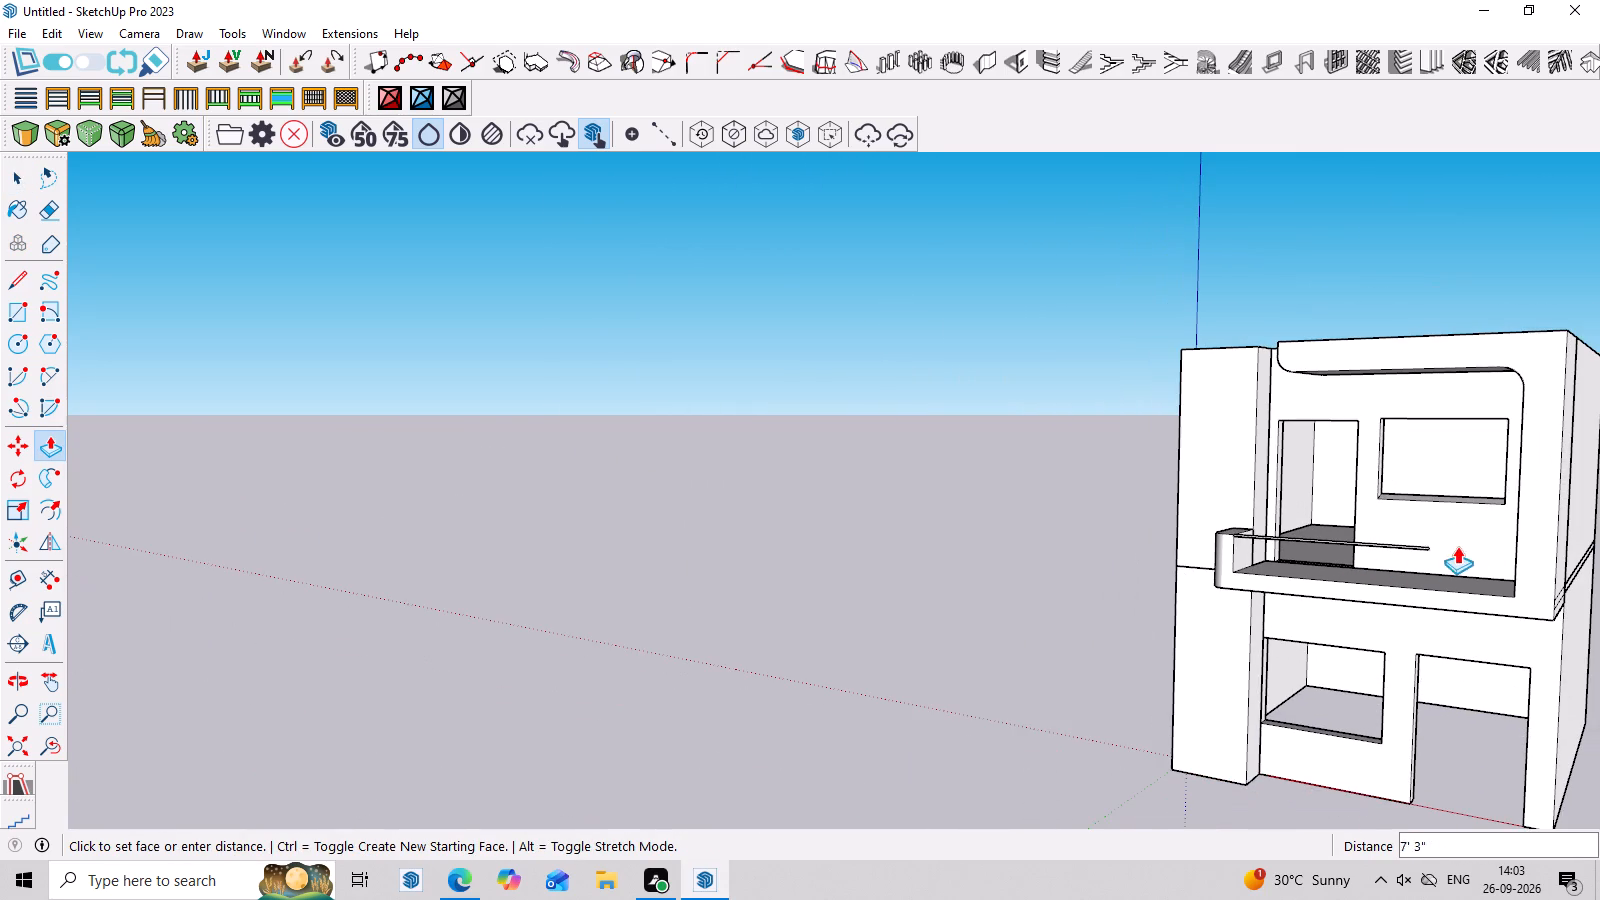
pyautogui.click(1516, 553)
# Select the whole balcony rail and add a new tray containing the Materials dialog.
pyautogui.moveTo(1349, 605); pyautogui.dragTo(1454, 691, button='middle')
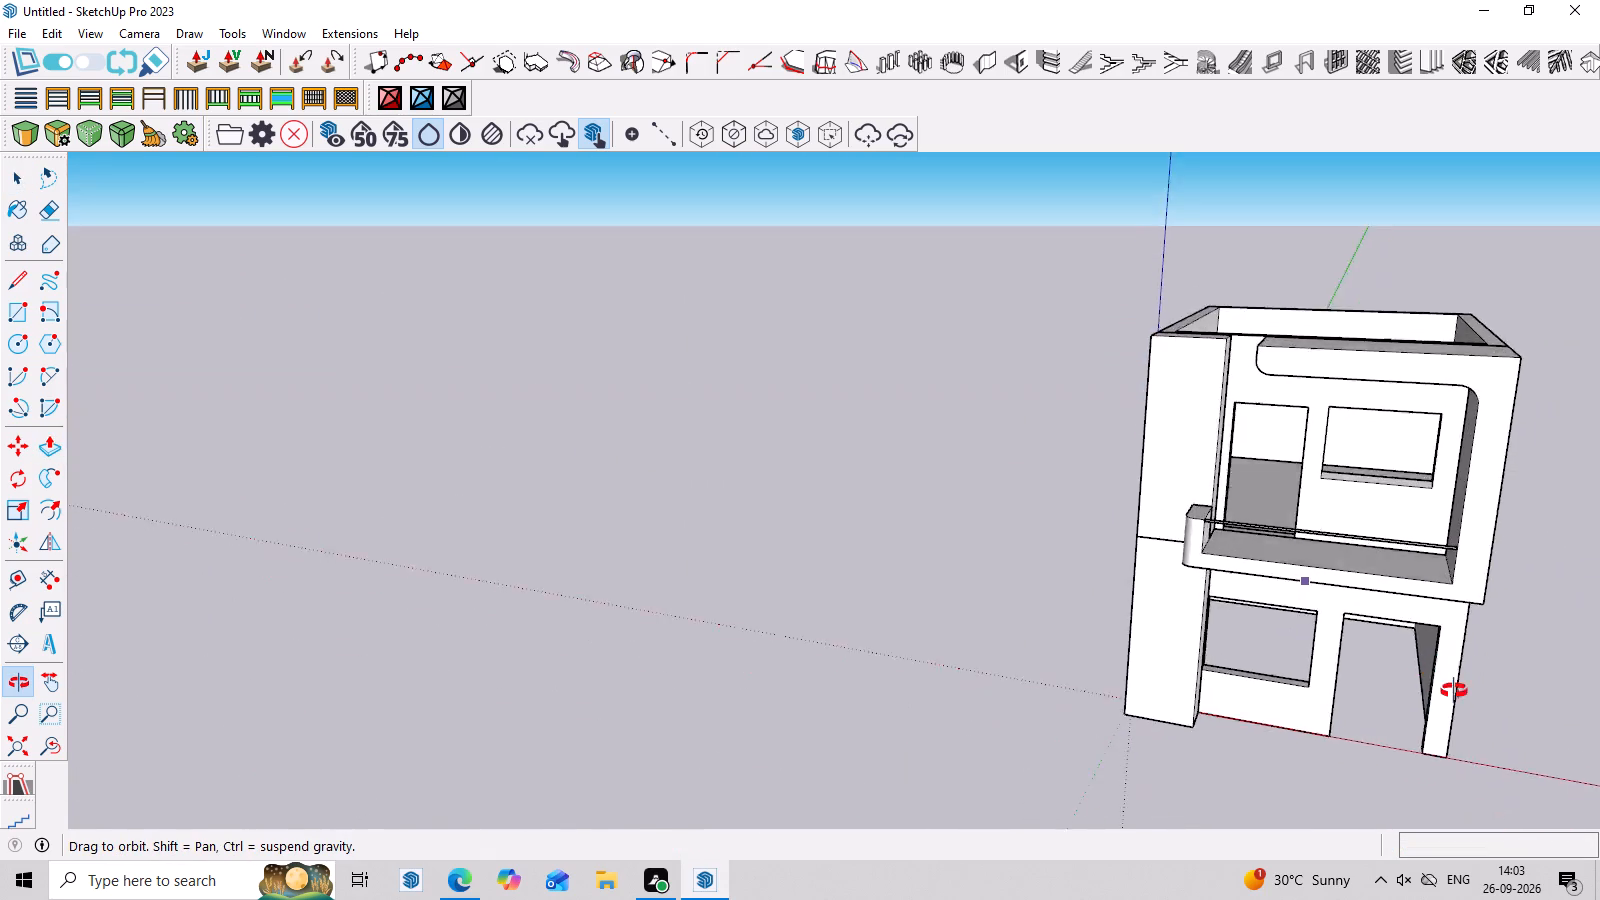
pyautogui.moveTo(1454, 691); pyautogui.dragTo(1568, 475, button='middle')
pyautogui.scroll(8, 1504, 429)
pyautogui.moveTo(1499, 375); pyautogui.dragTo(1489, 435, button='middle')
pyautogui.press('space')
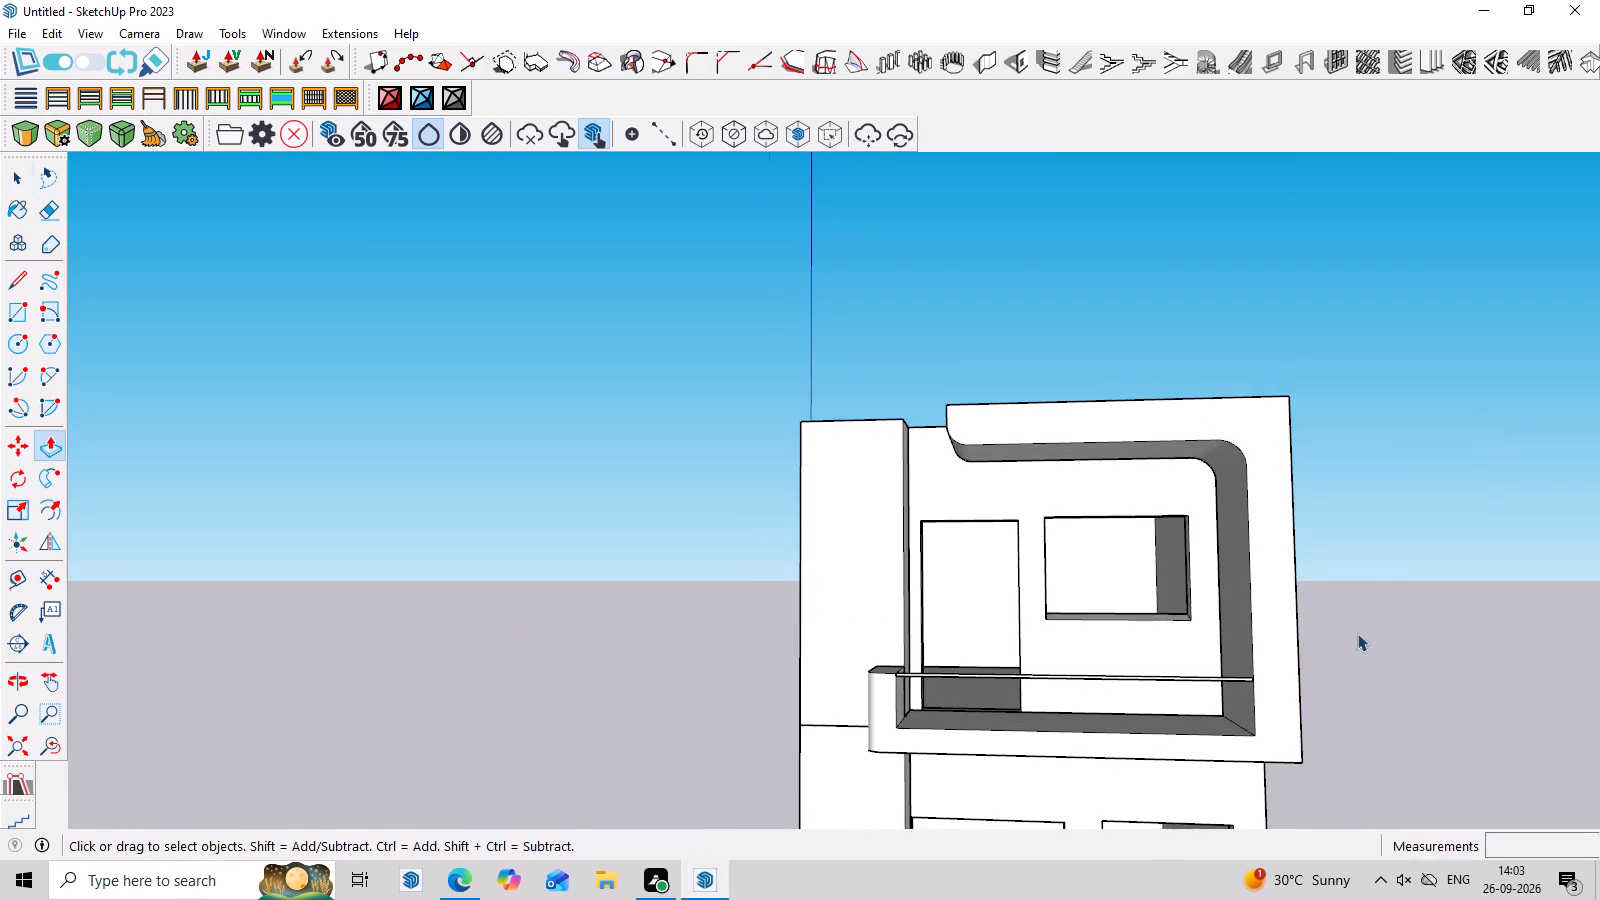
pyautogui.scroll(3, 1356, 633)
pyautogui.scroll(3, 1140, 694)
pyautogui.tripleClick(1140, 694)
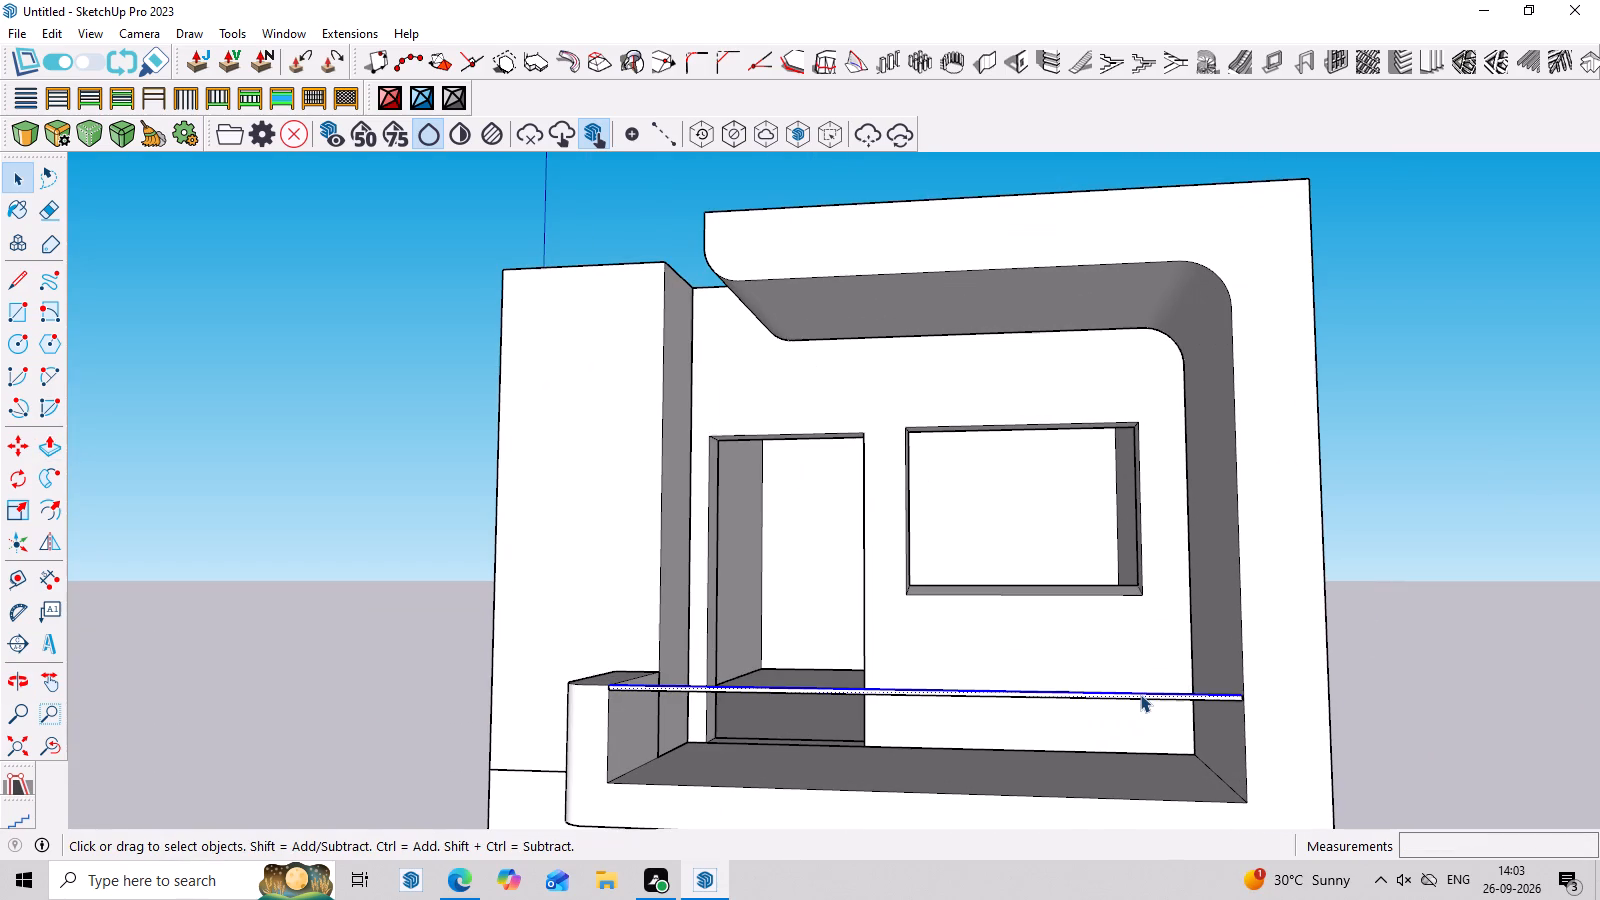
pyautogui.click(273, 39)
pyautogui.click(240, 39)
pyautogui.click(240, 39)
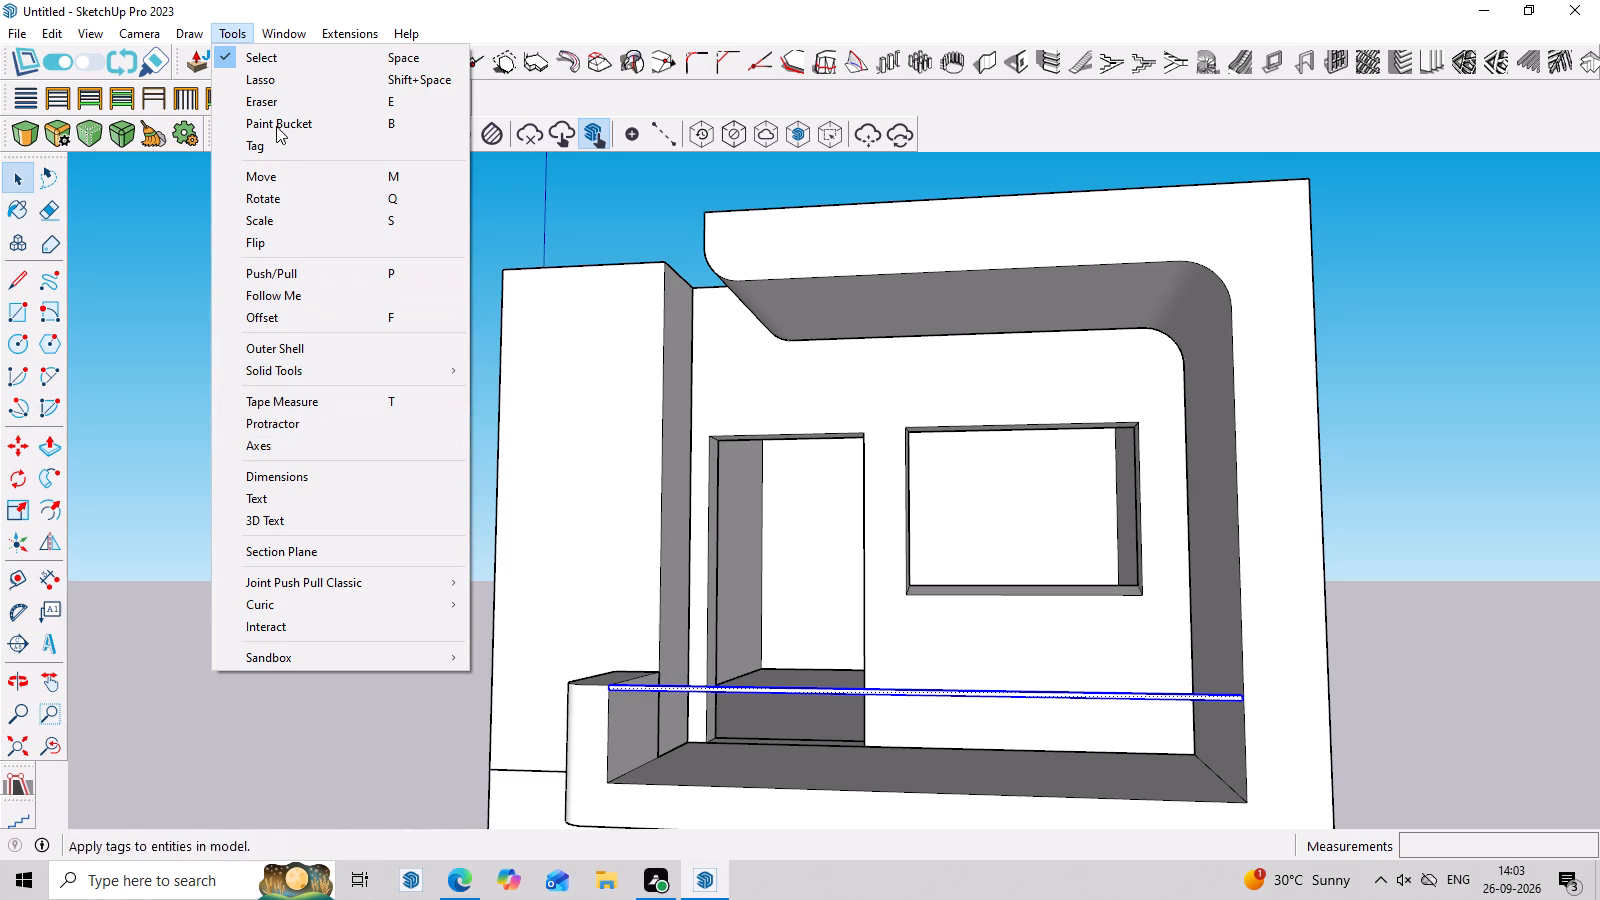
pyautogui.click(304, 33)
pyautogui.click(294, 33)
pyautogui.click(362, 111)
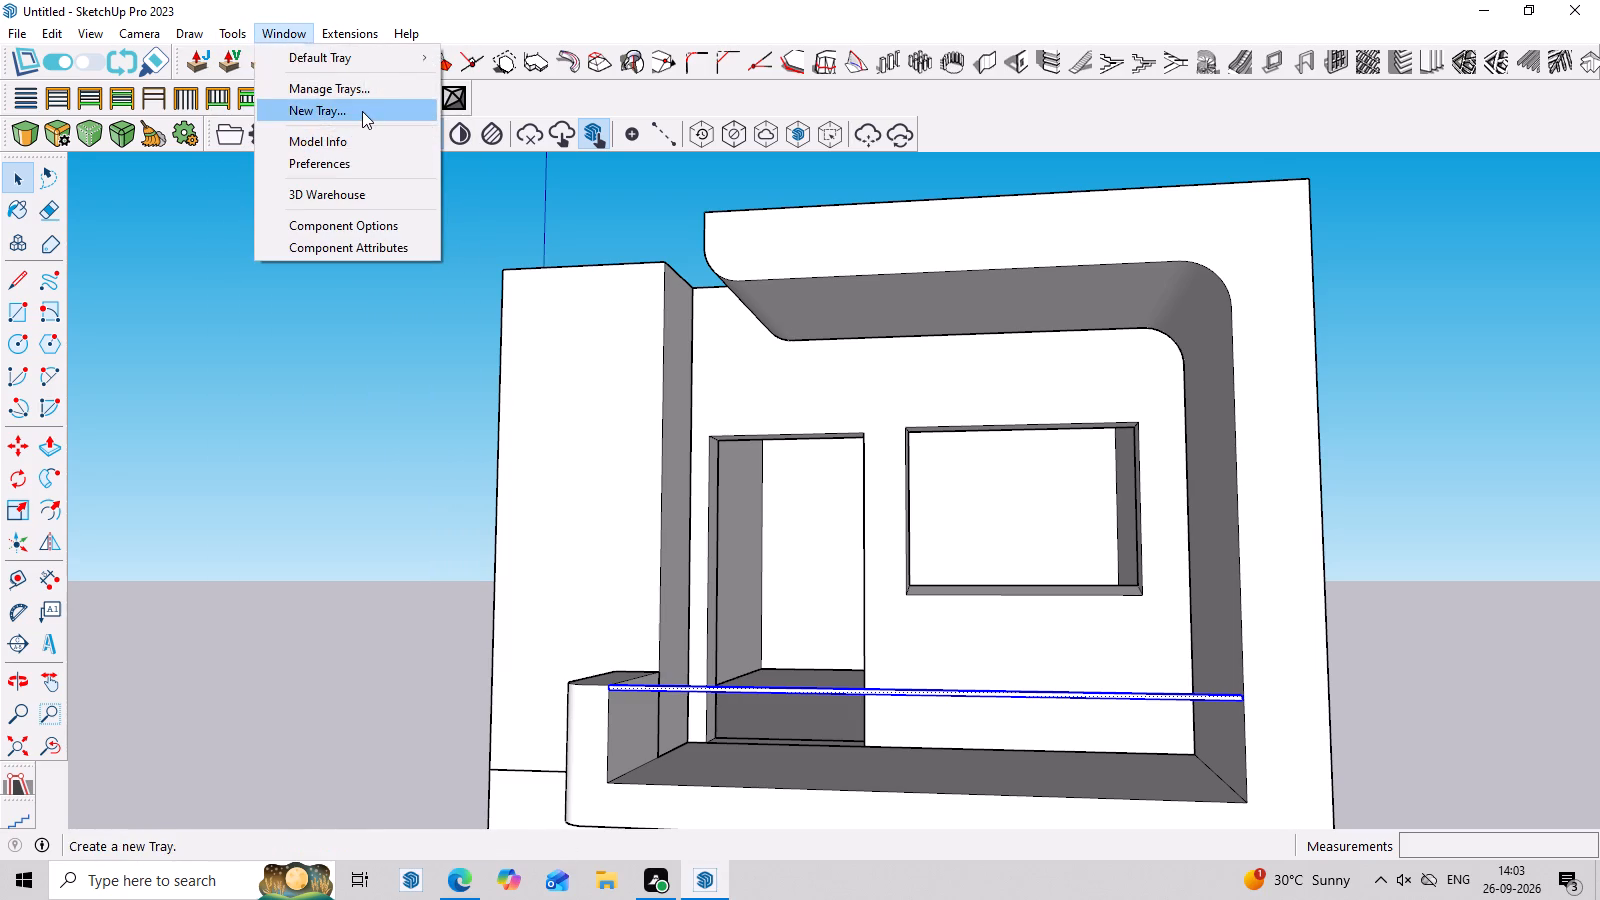
pyautogui.click(724, 362)
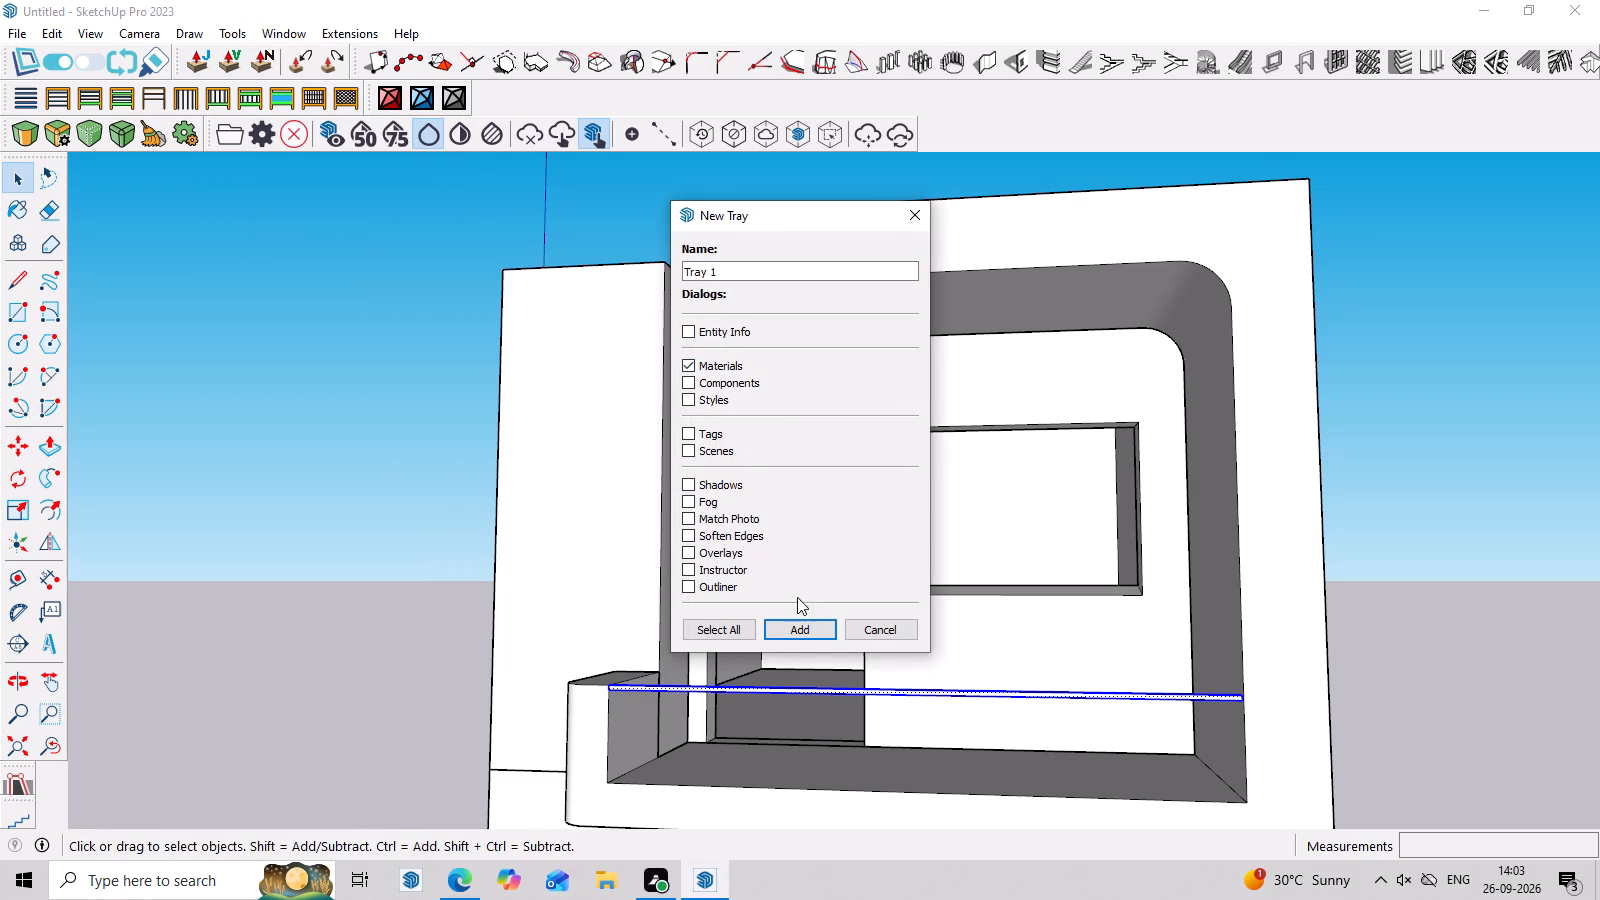
pyautogui.click(804, 628)
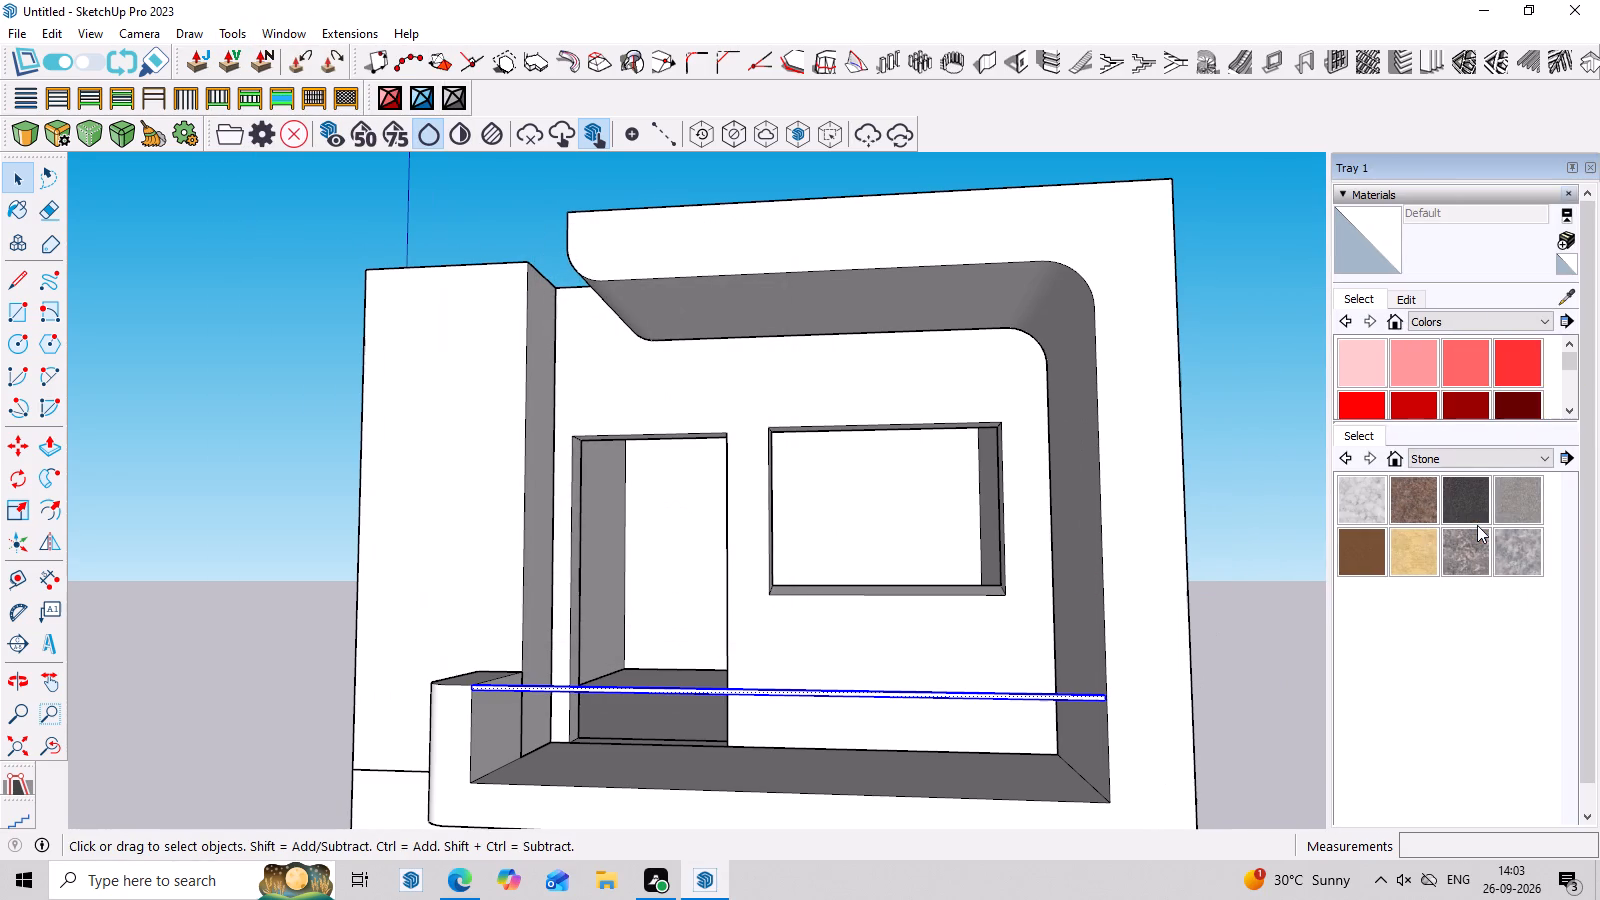
# Paint the balcony rail with Wood Veneer 01 from the Wood collection, then clear the selection.
pyautogui.click(1479, 457)
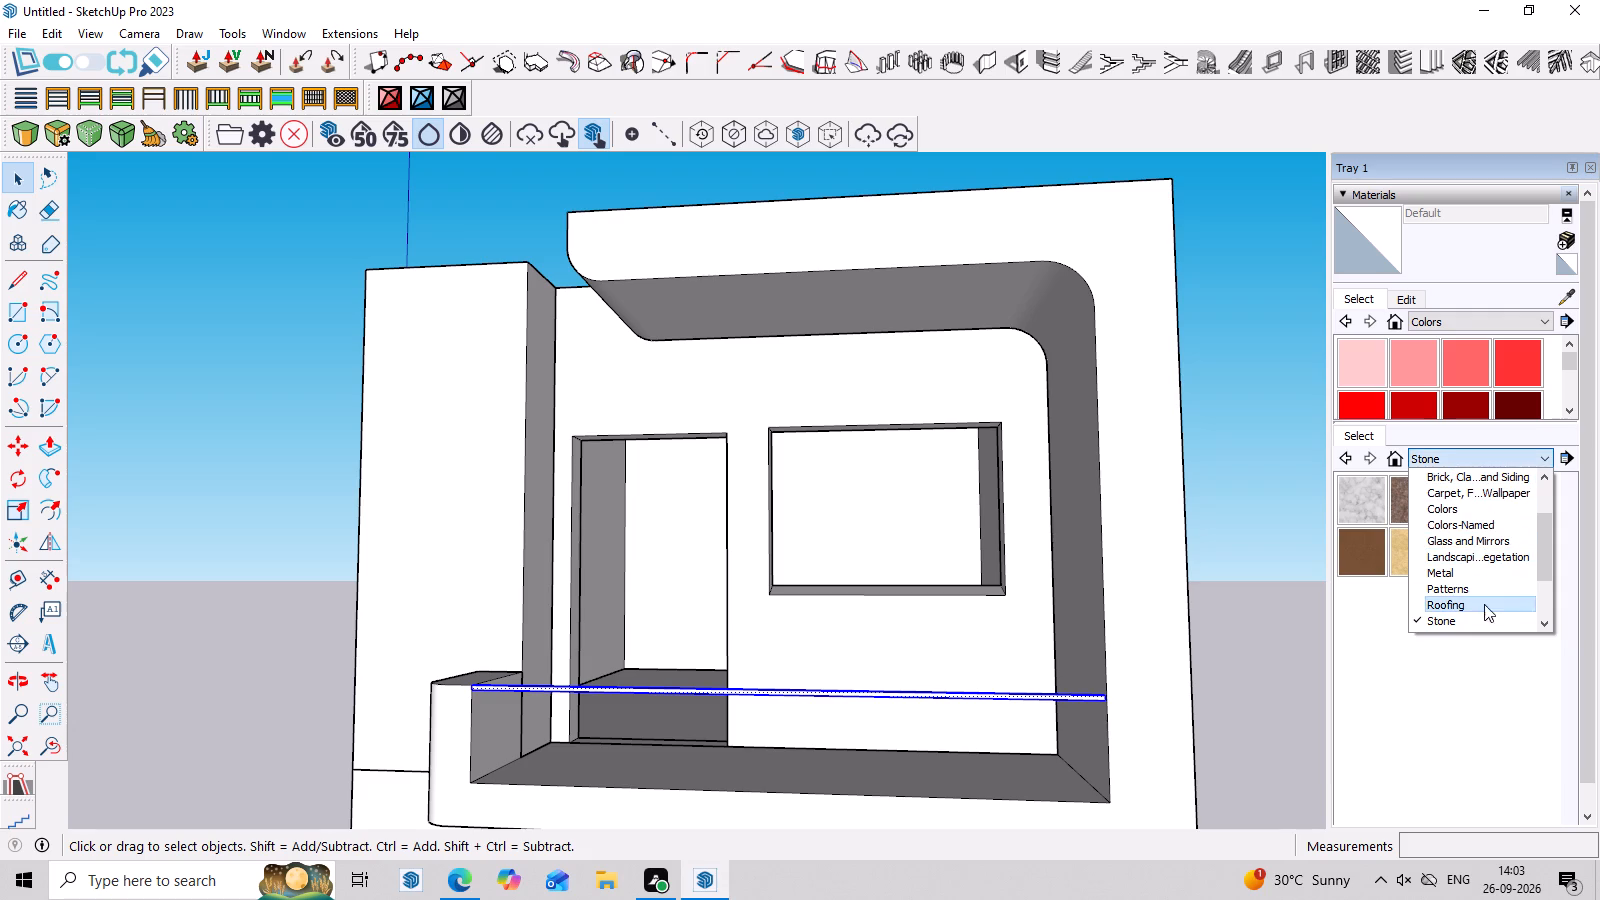
pyautogui.scroll(-6, 1483, 614)
pyautogui.click(1474, 630)
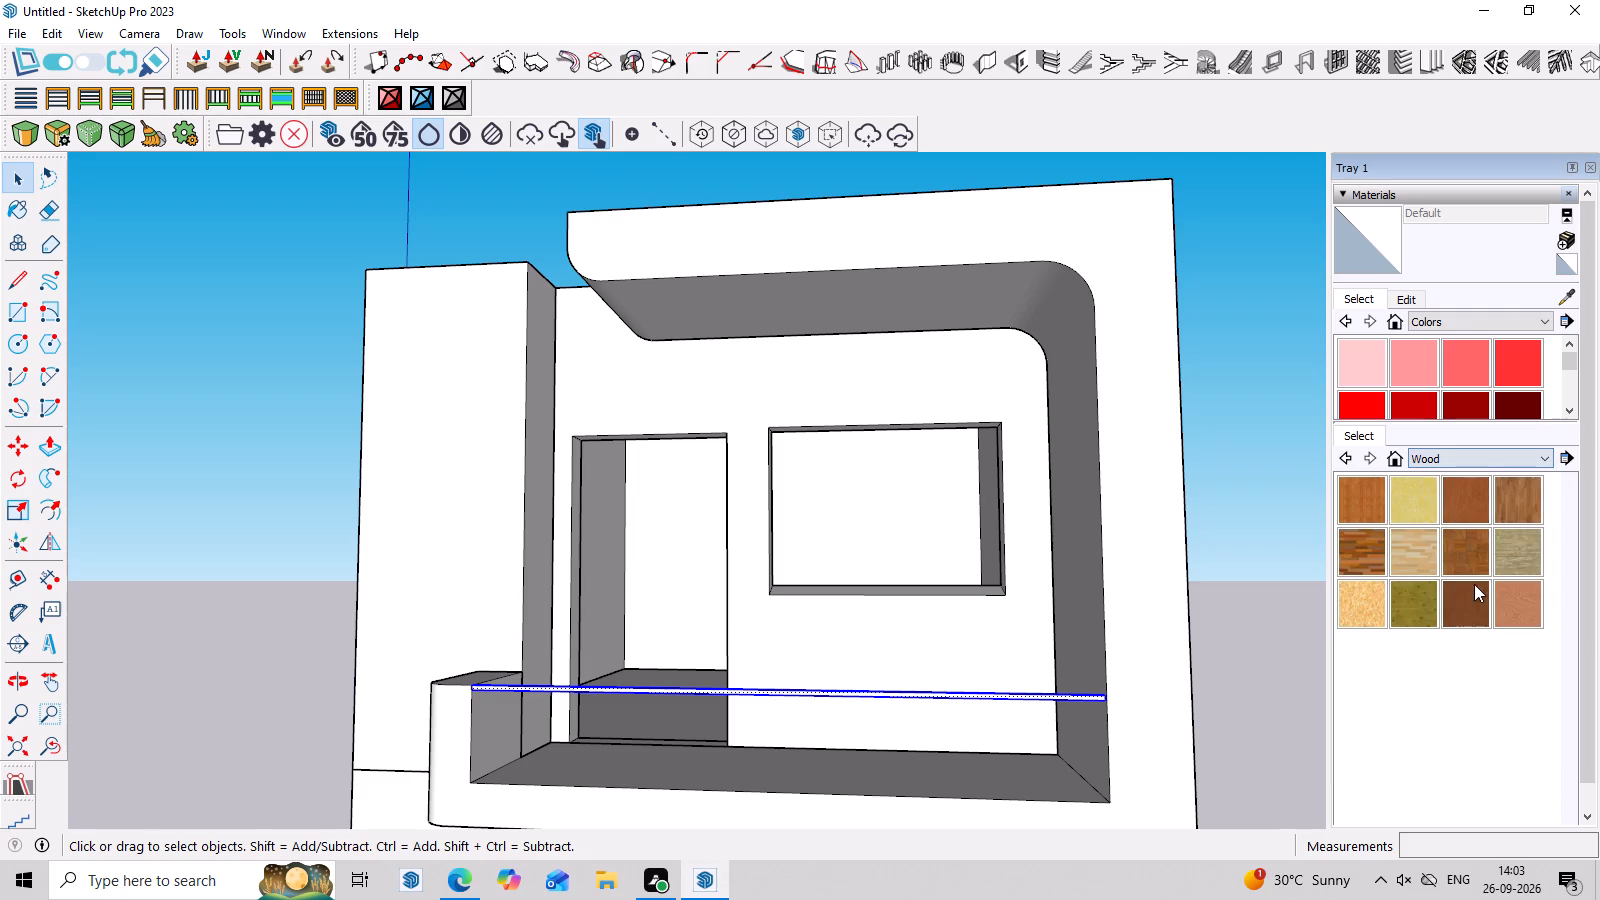
pyautogui.click(1470, 594)
pyautogui.click(1088, 696)
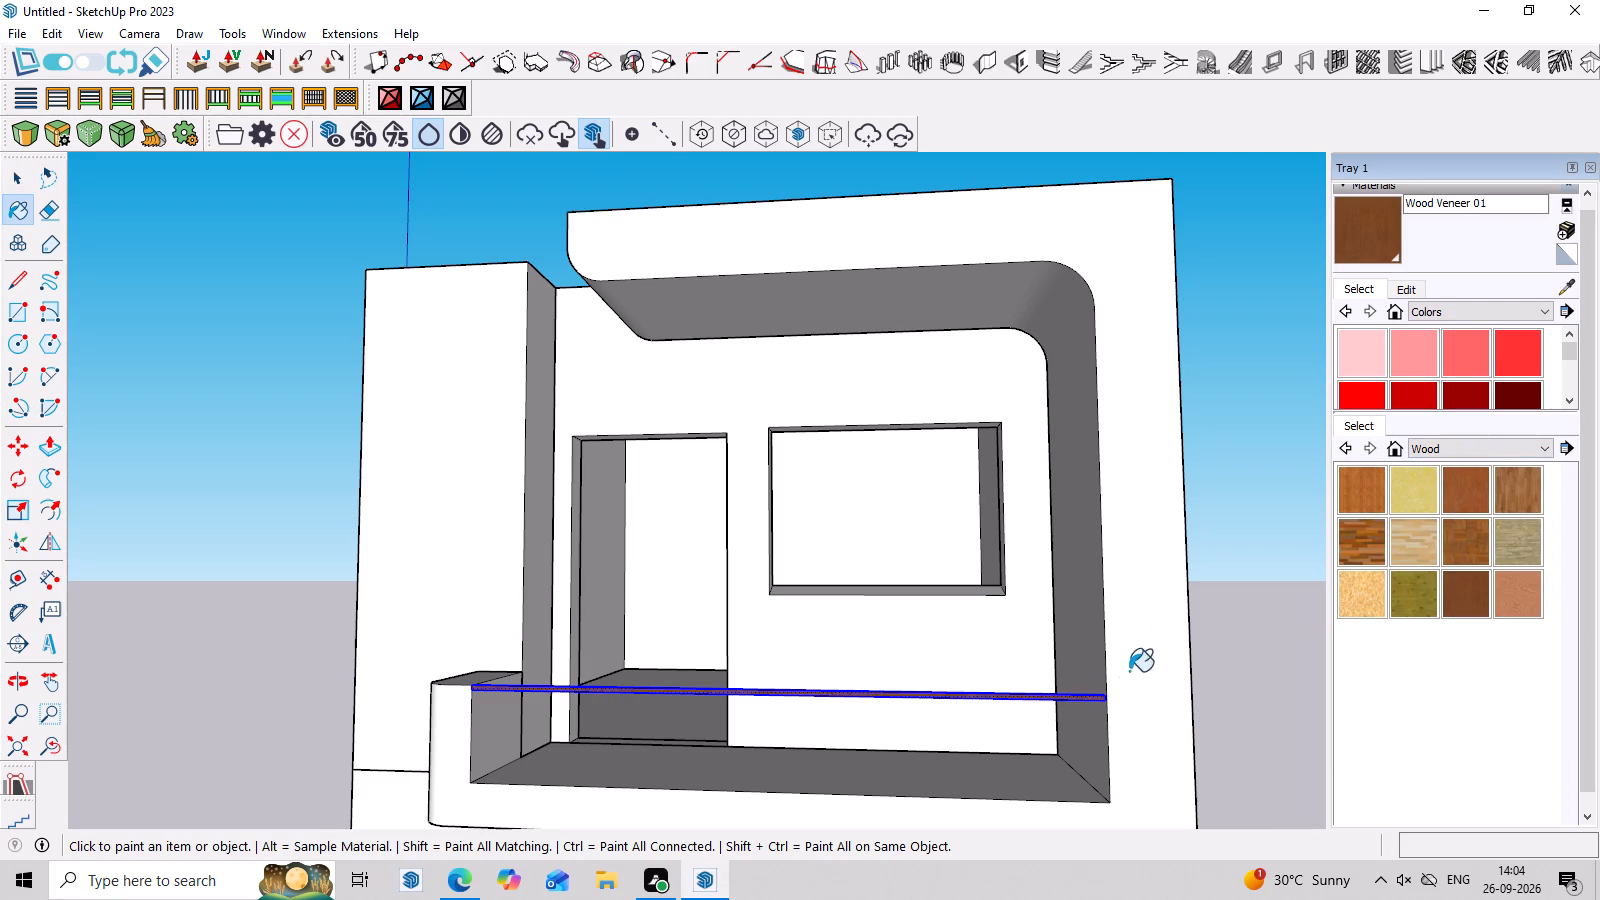
pyautogui.press('space')
pyautogui.click(1289, 424)
# Draw a vertical rectangle closing the balcony's front opening, from the rail's parapet end to the opposite bottom corner.
pyautogui.scroll(-3, 1289, 424)
pyautogui.moveTo(1289, 421); pyautogui.dragTo(1290, 468, button='middle')
pyautogui.scroll(2, 1290, 472)
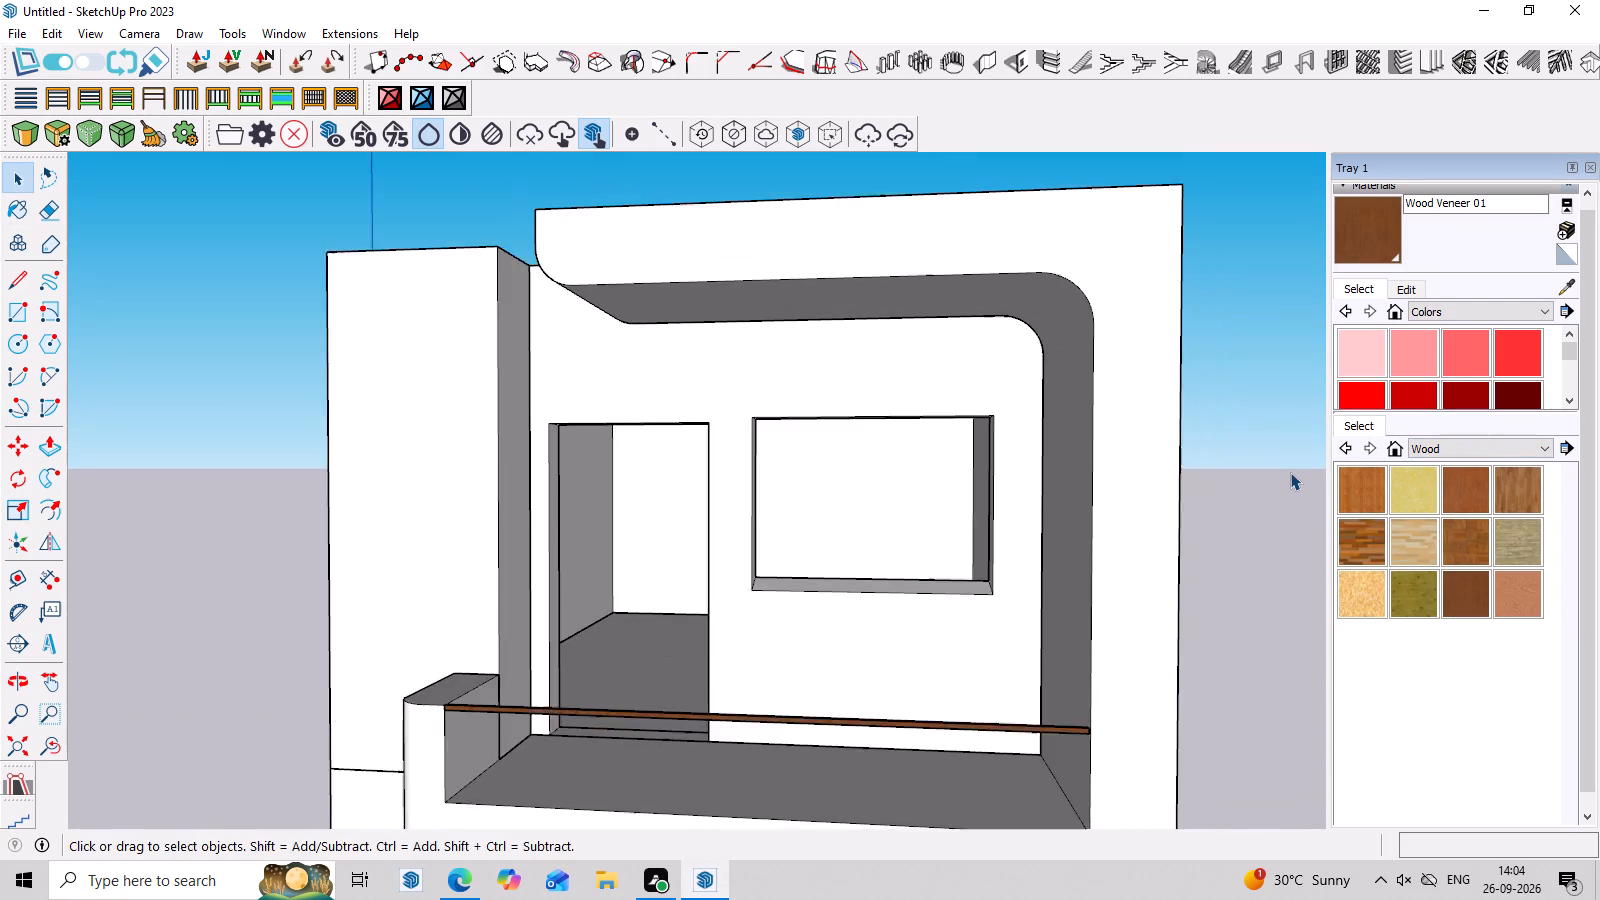
pyautogui.scroll(2, 1290, 472)
pyautogui.moveTo(1290, 472); pyautogui.dragTo(1303, 413, button='middle')
pyautogui.scroll(1, 1303, 403)
pyautogui.scroll(-7, 1303, 378)
pyautogui.scroll(6, 1320, 490)
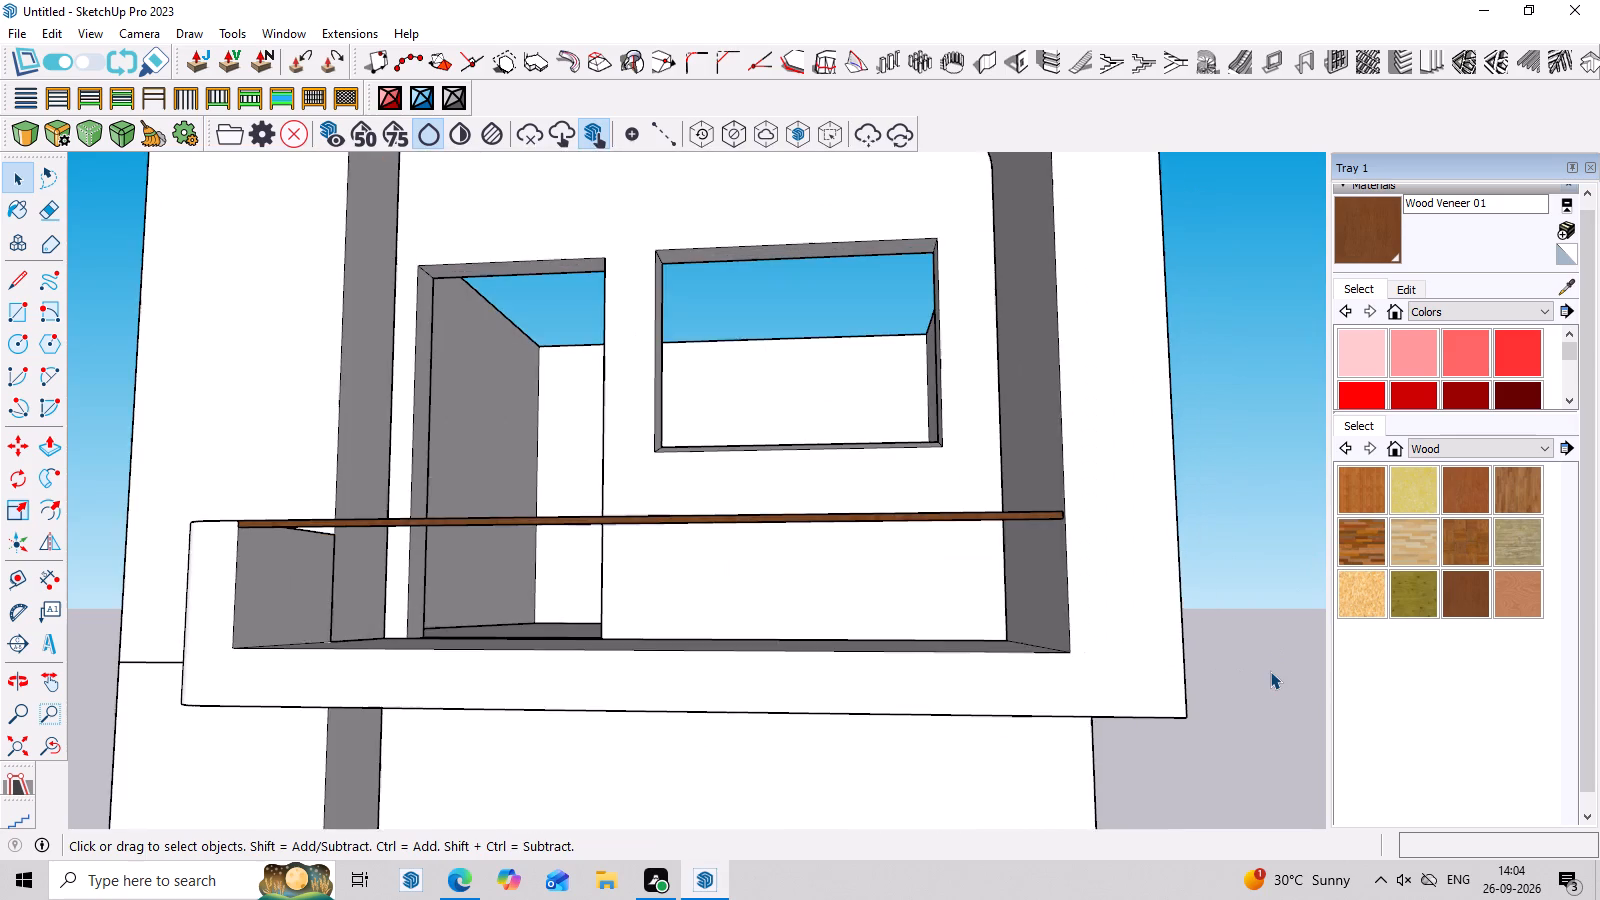
pyautogui.moveTo(1270, 671); pyautogui.dragTo(1310, 637, button='middle')
pyautogui.press('r')
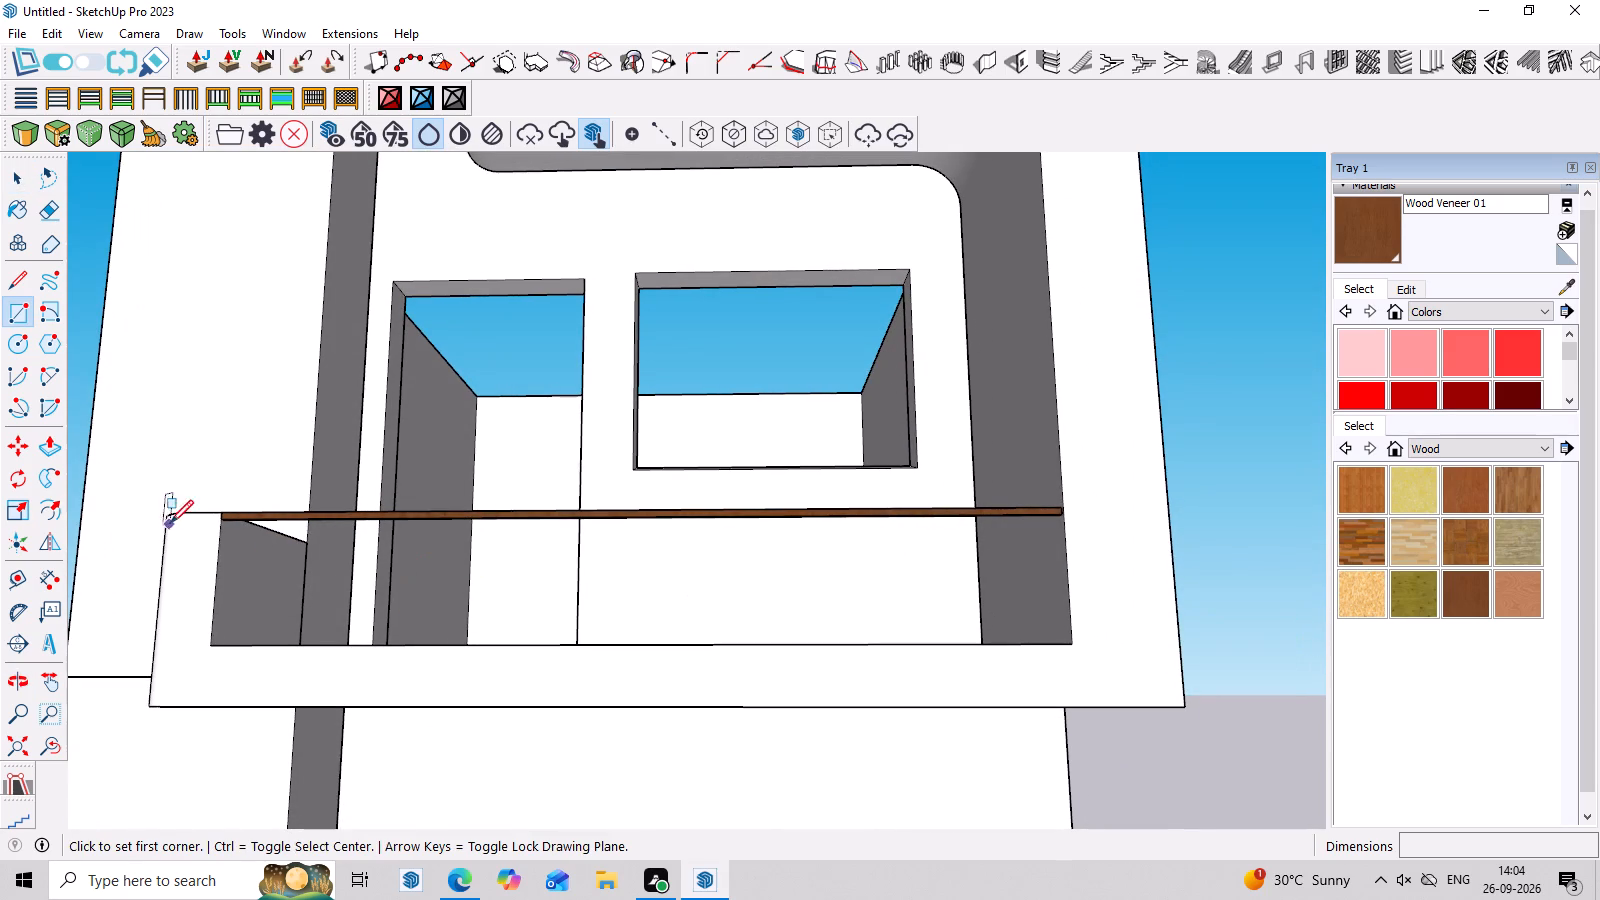
pyautogui.click(219, 521)
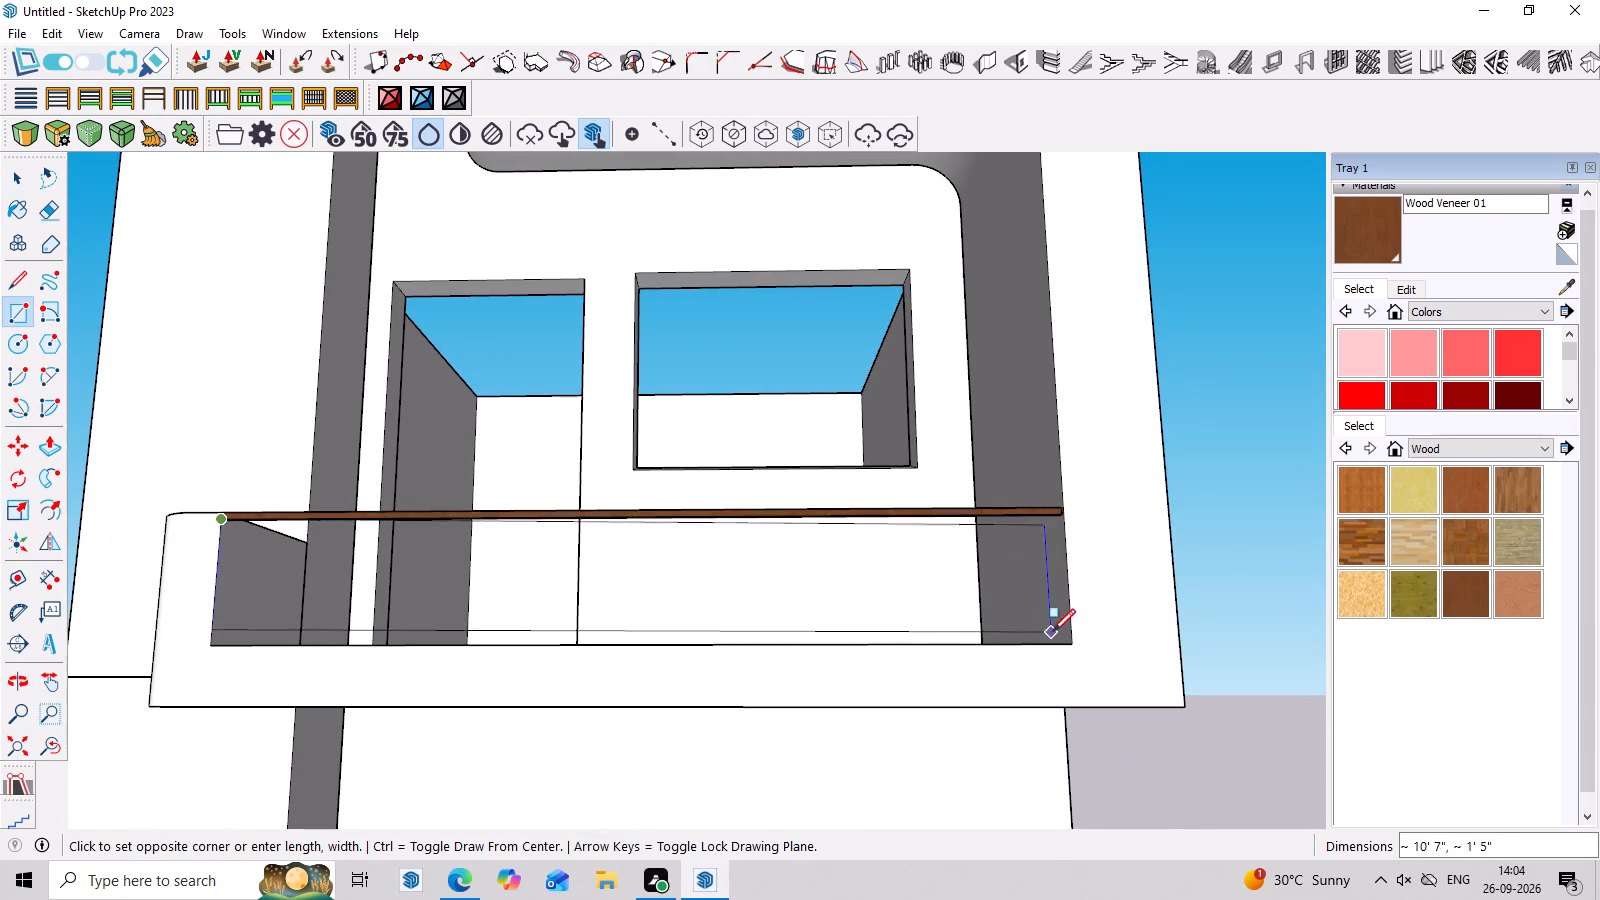
pyautogui.click(1073, 637)
# Paint the new panel below the rail with Translucent Glass Blue from the Glass and Mirrors collection, then deselect it.
pyautogui.moveTo(1108, 602); pyautogui.dragTo(1108, 672, button='middle')
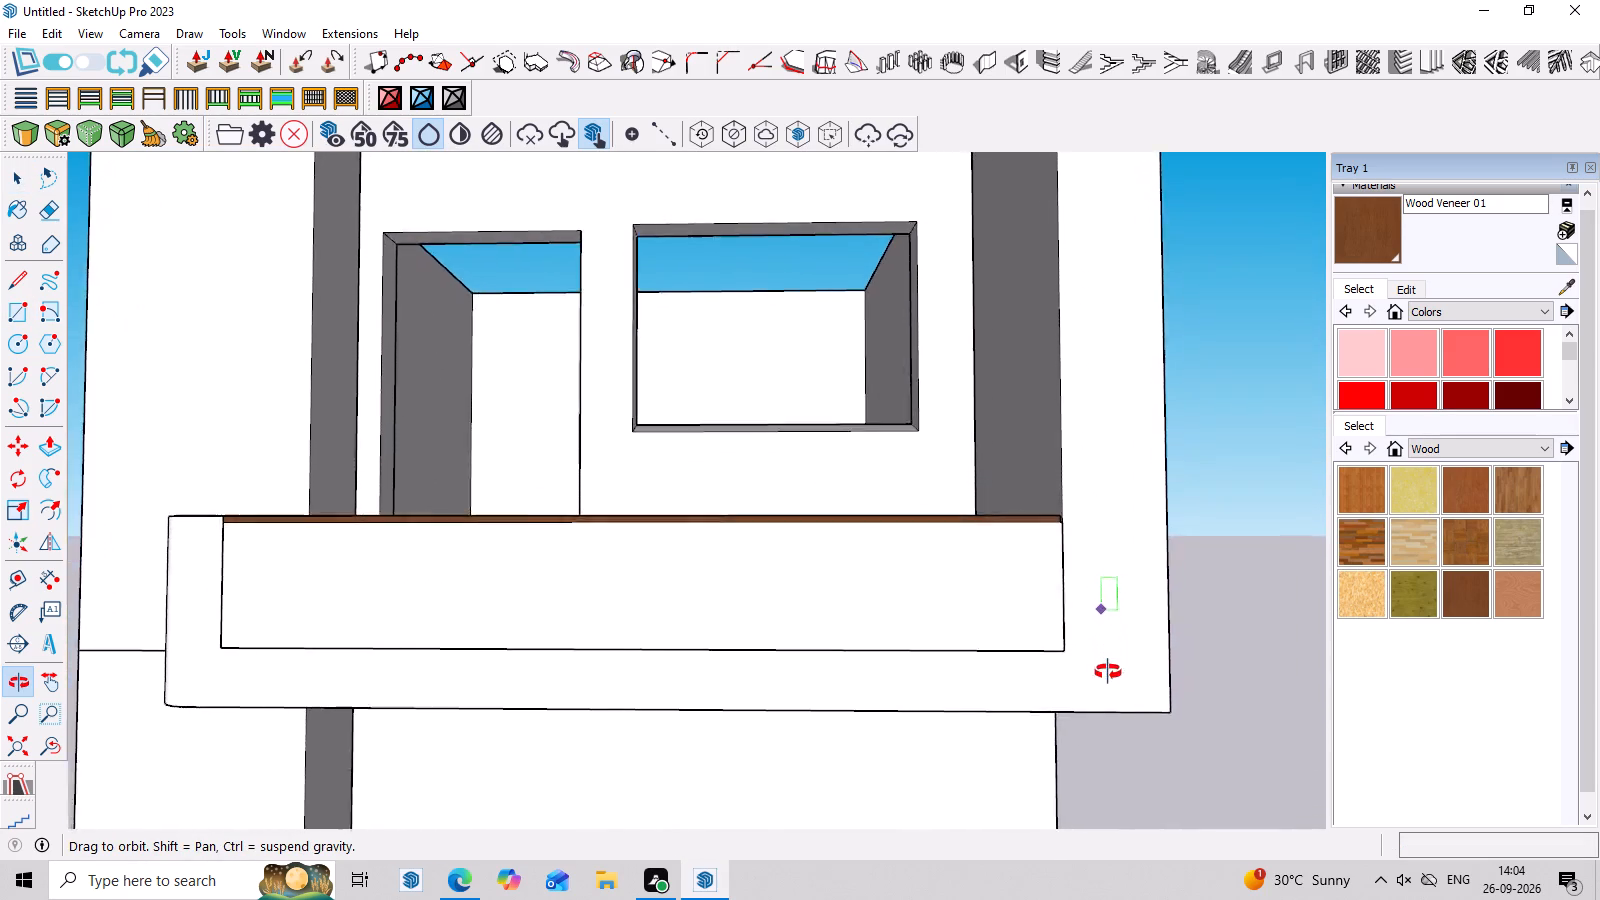
pyautogui.moveTo(1108, 672); pyautogui.dragTo(1108, 725, button='middle')
pyautogui.press('space')
pyautogui.click(972, 612)
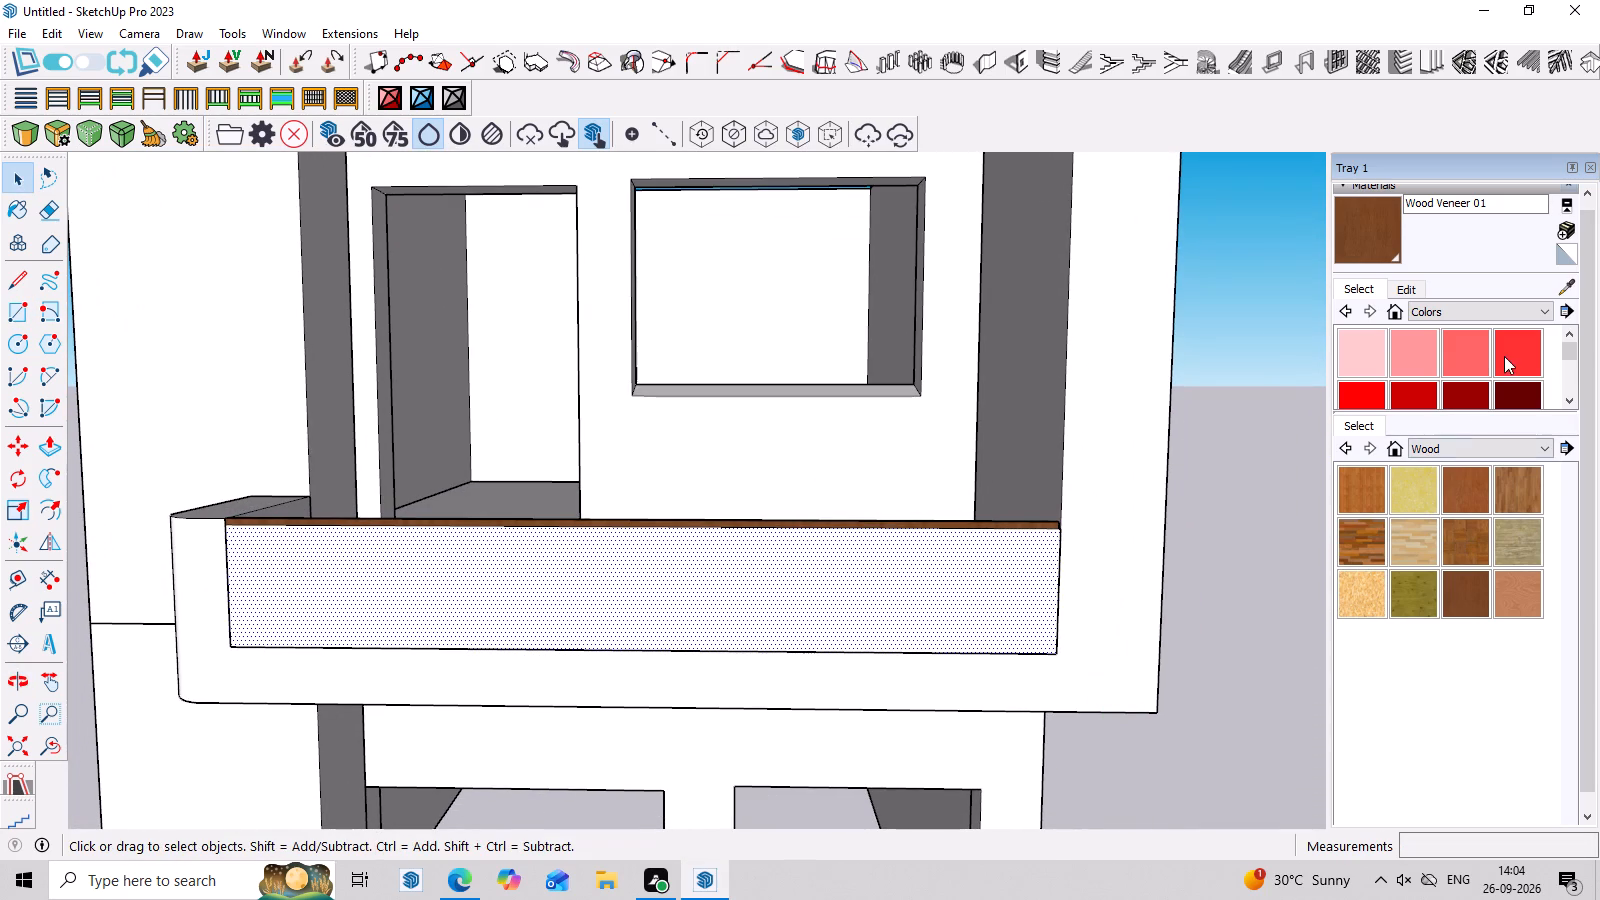
pyautogui.click(1482, 448)
pyautogui.scroll(3, 1462, 517)
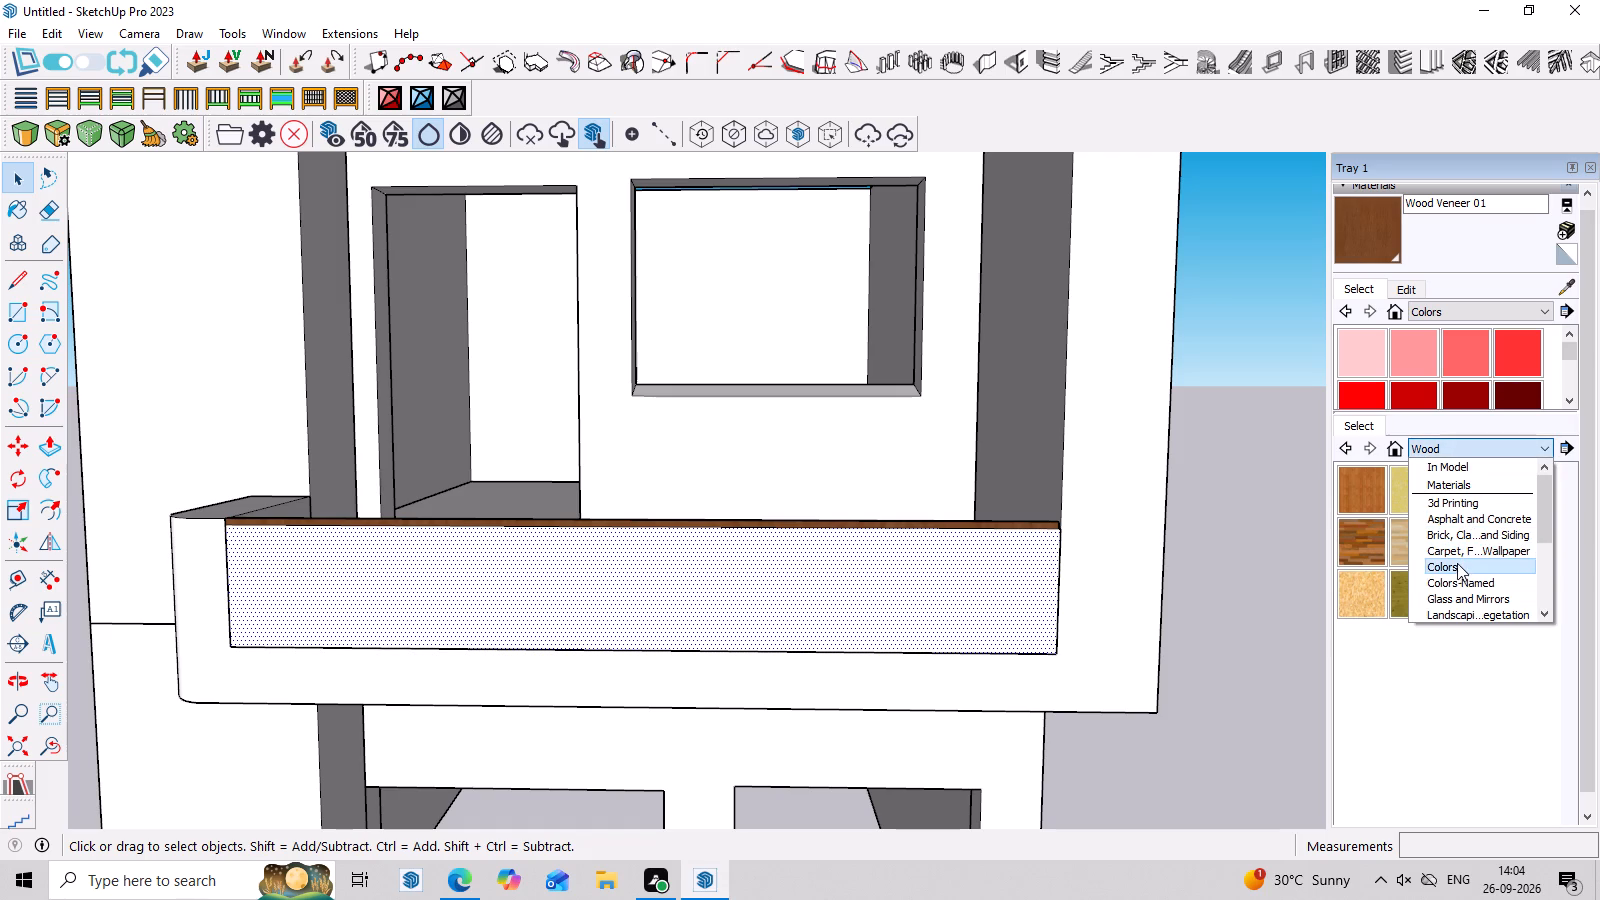
pyautogui.click(1457, 604)
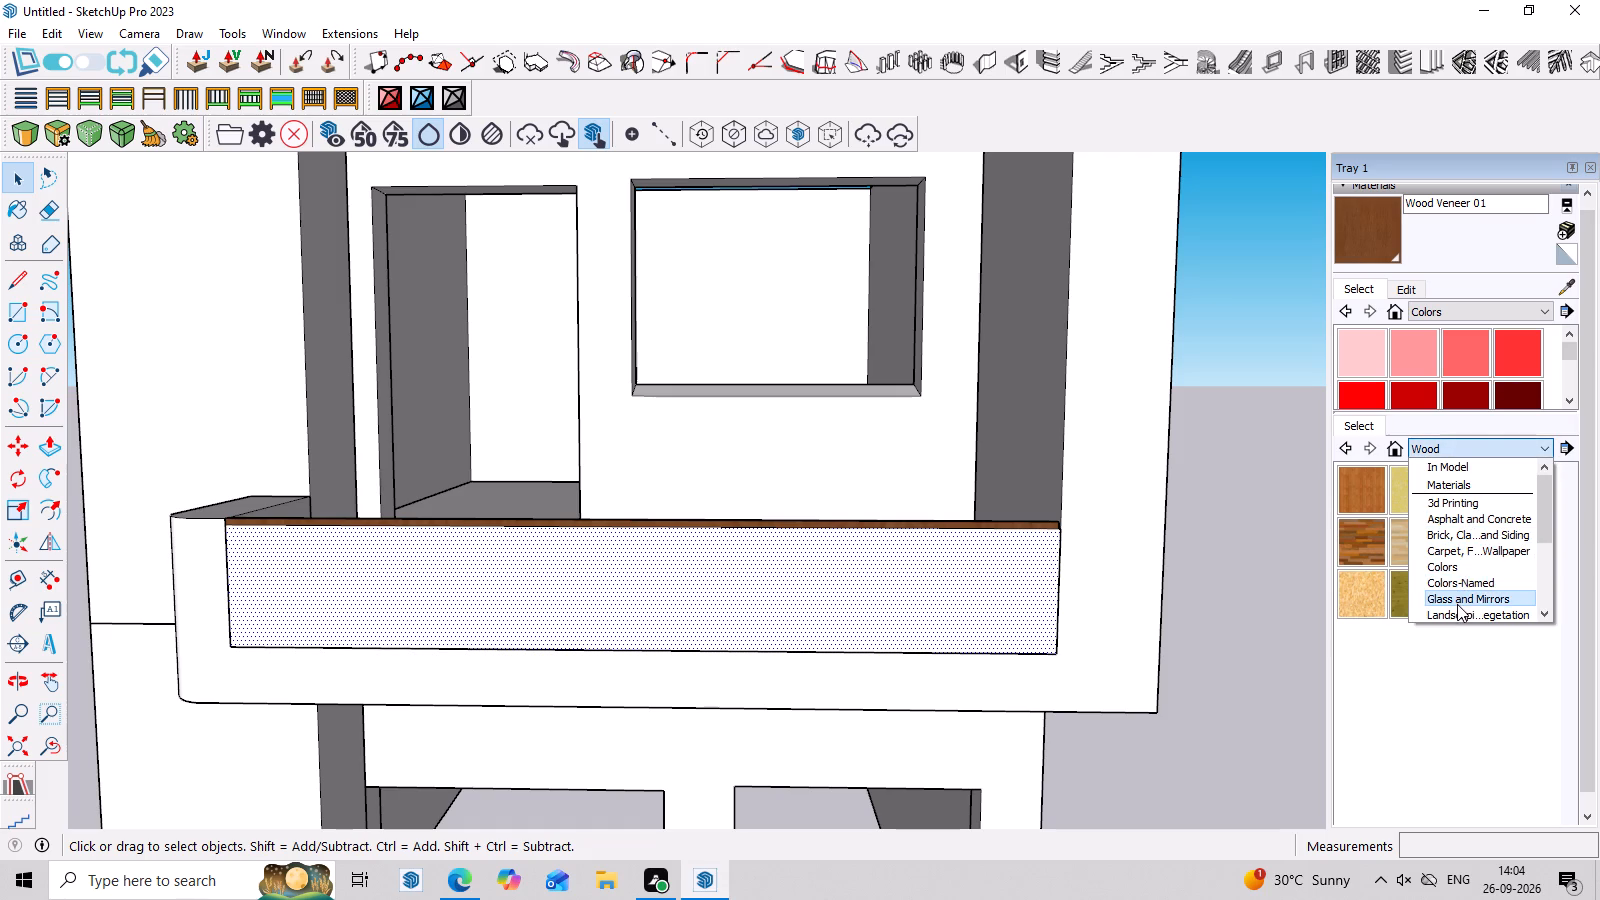
pyautogui.click(1507, 490)
pyautogui.click(971, 594)
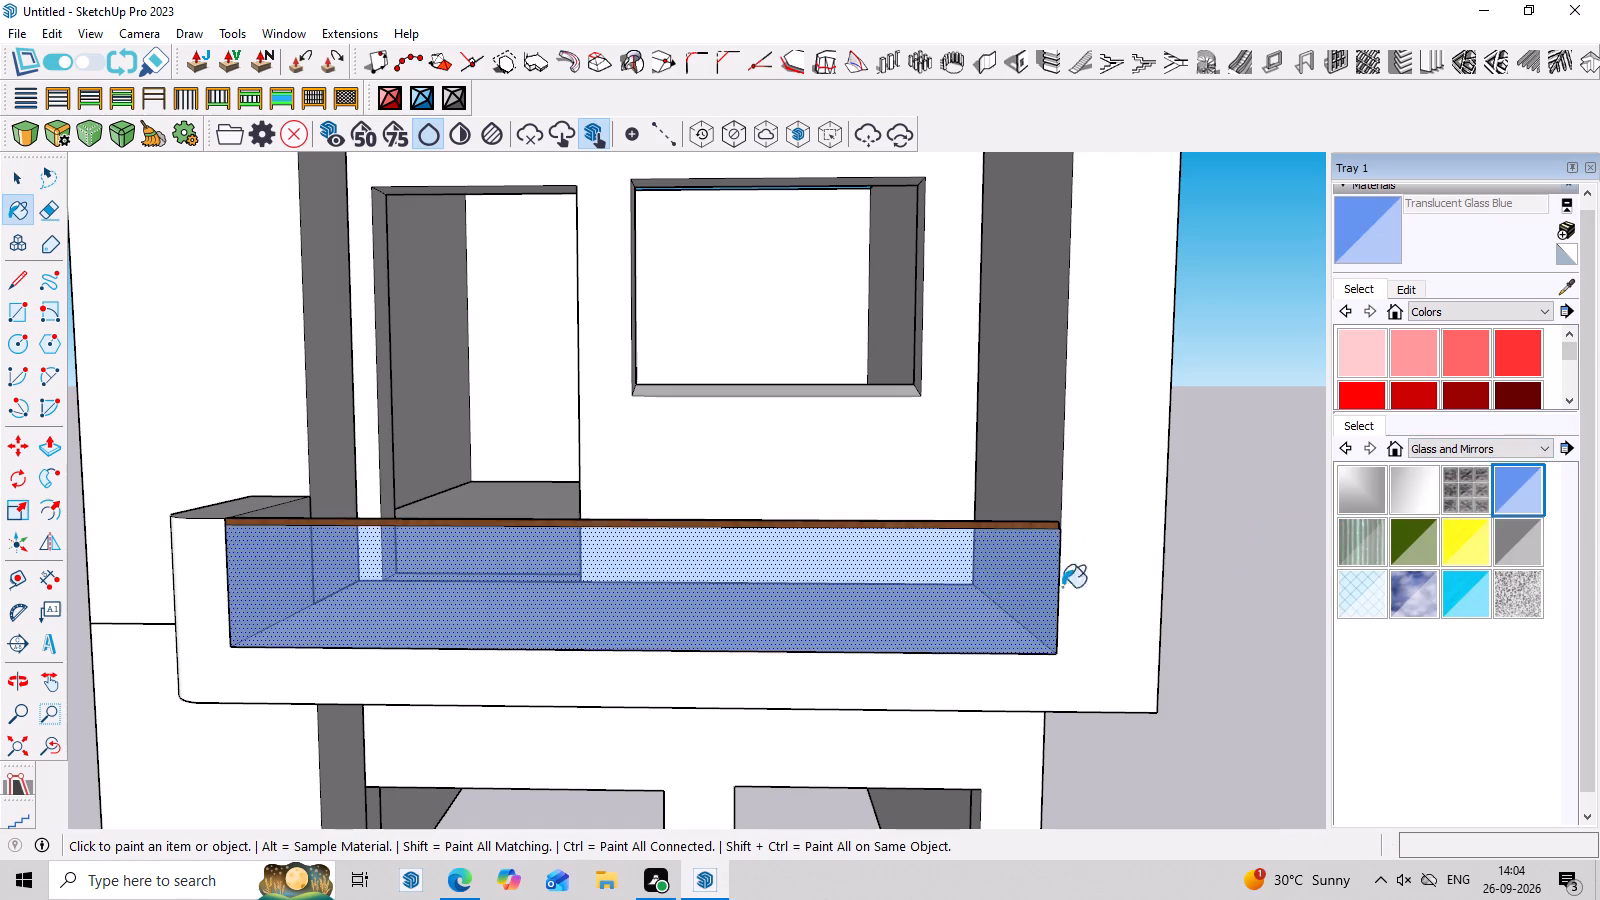
pyautogui.scroll(-3, 1173, 579)
pyautogui.press('space')
pyautogui.click(1252, 477)
# Examine the glazed balcony and the front facade from several angles and distances.
pyautogui.scroll(-3, 1239, 507)
pyautogui.moveTo(1240, 545); pyautogui.dragTo(1245, 399, button='middle')
pyautogui.scroll(3, 1245, 400)
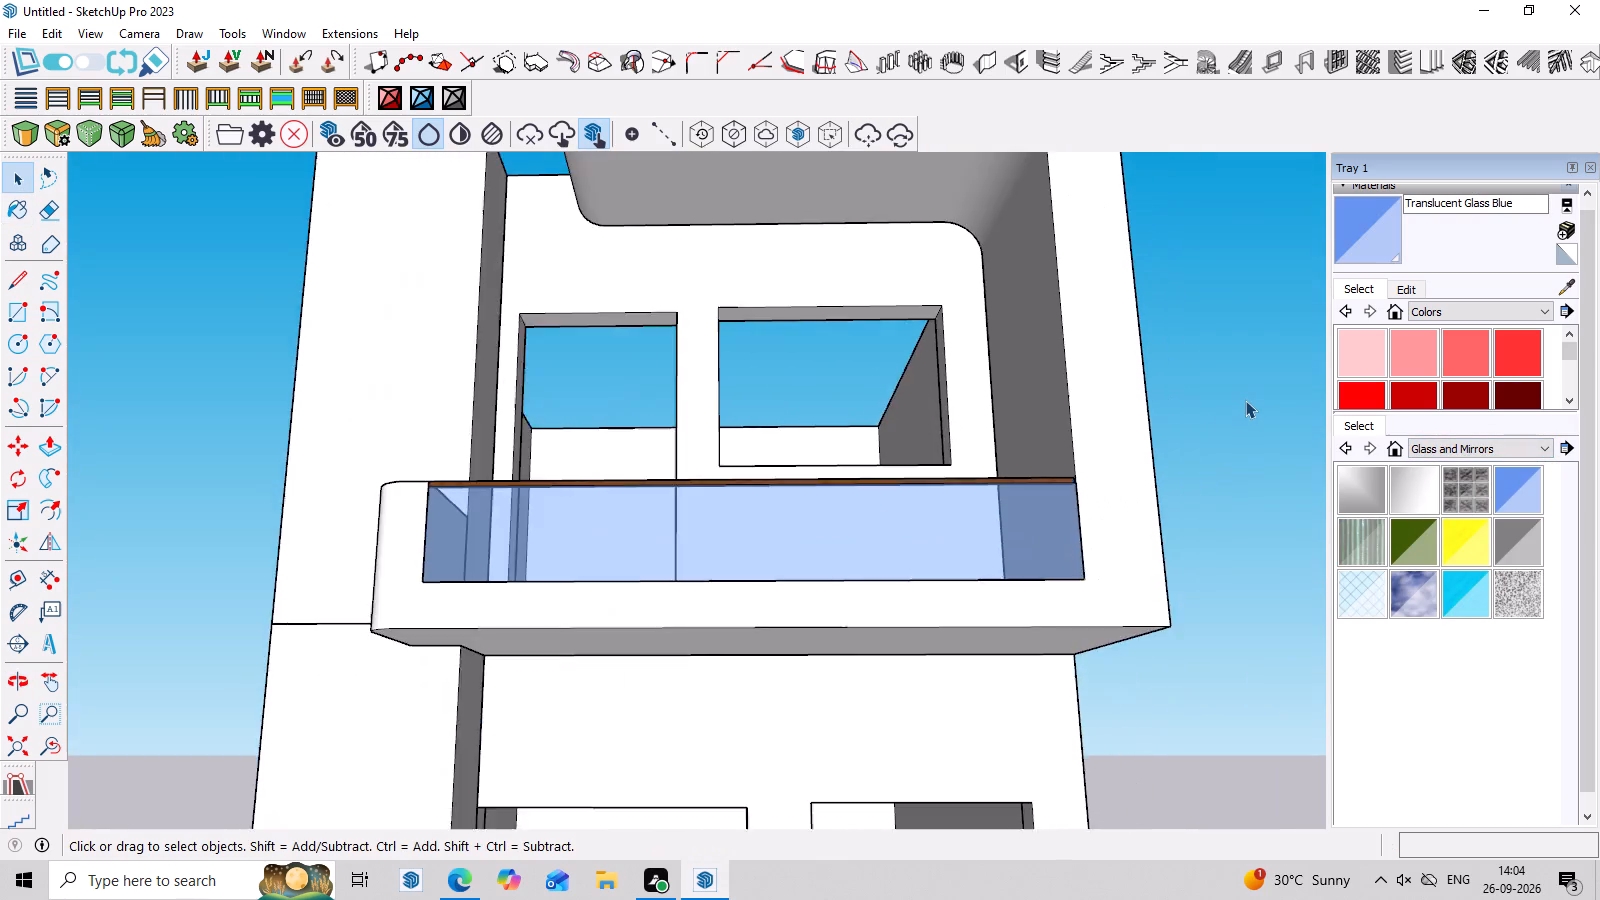
pyautogui.scroll(3, 1245, 400)
pyautogui.scroll(-3, 1241, 395)
pyautogui.moveTo(1245, 380); pyautogui.dragTo(1239, 503, button='middle')
pyautogui.scroll(-7, 1238, 503)
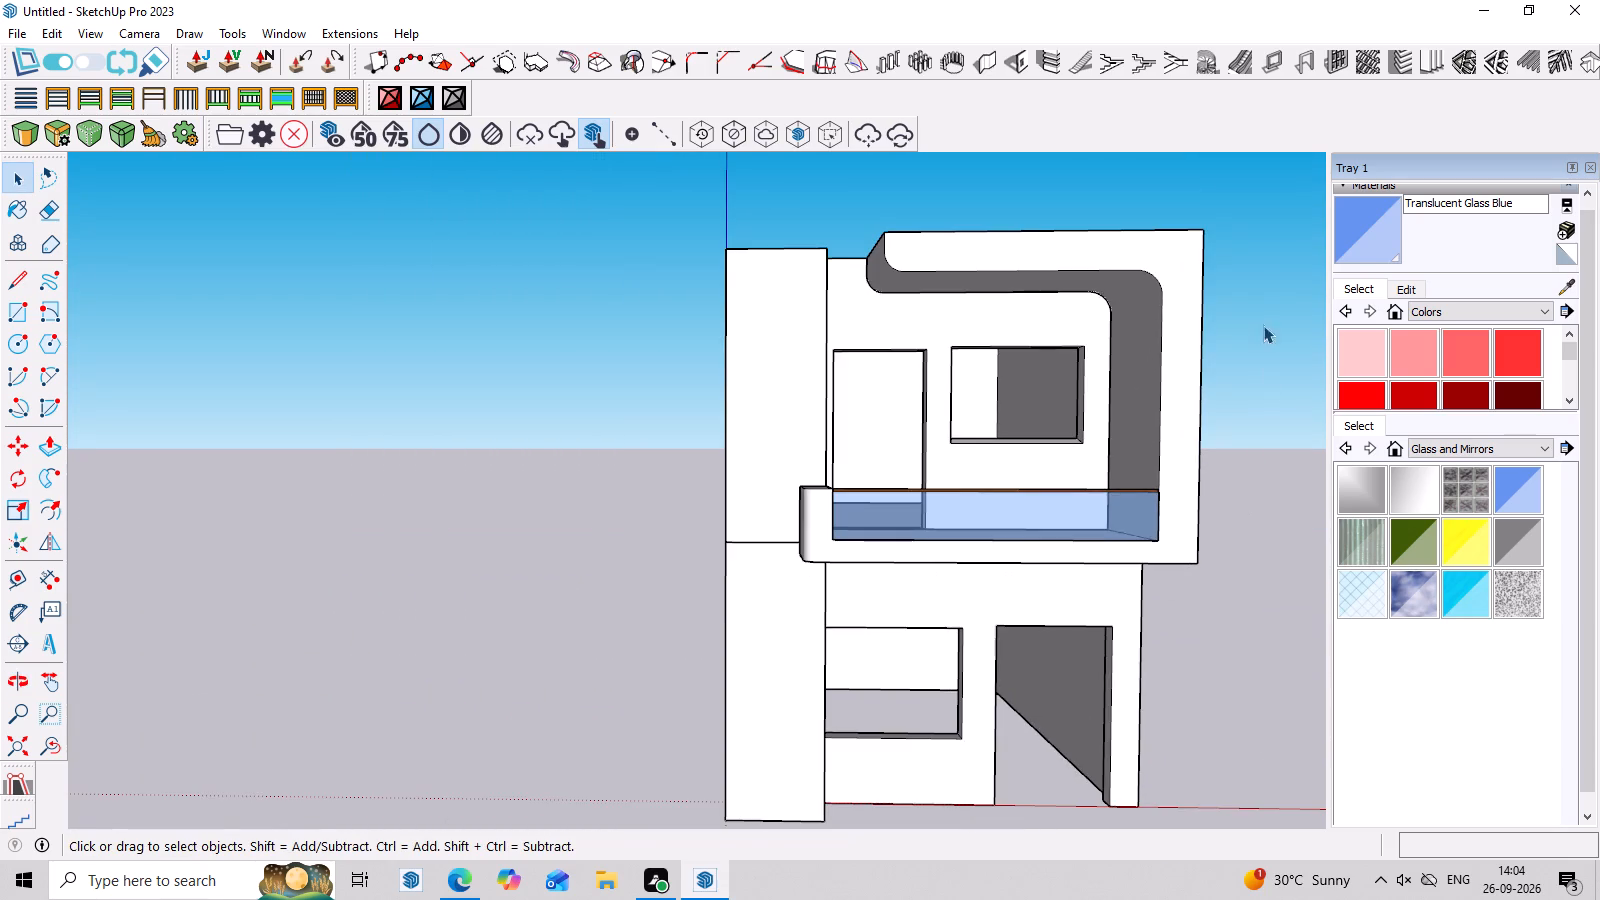
pyautogui.scroll(4, 1251, 244)
pyautogui.moveTo(1250, 241); pyautogui.dragTo(1245, 276, button='middle')
pyautogui.moveTo(1245, 276); pyautogui.dragTo(1209, 310, button='middle')
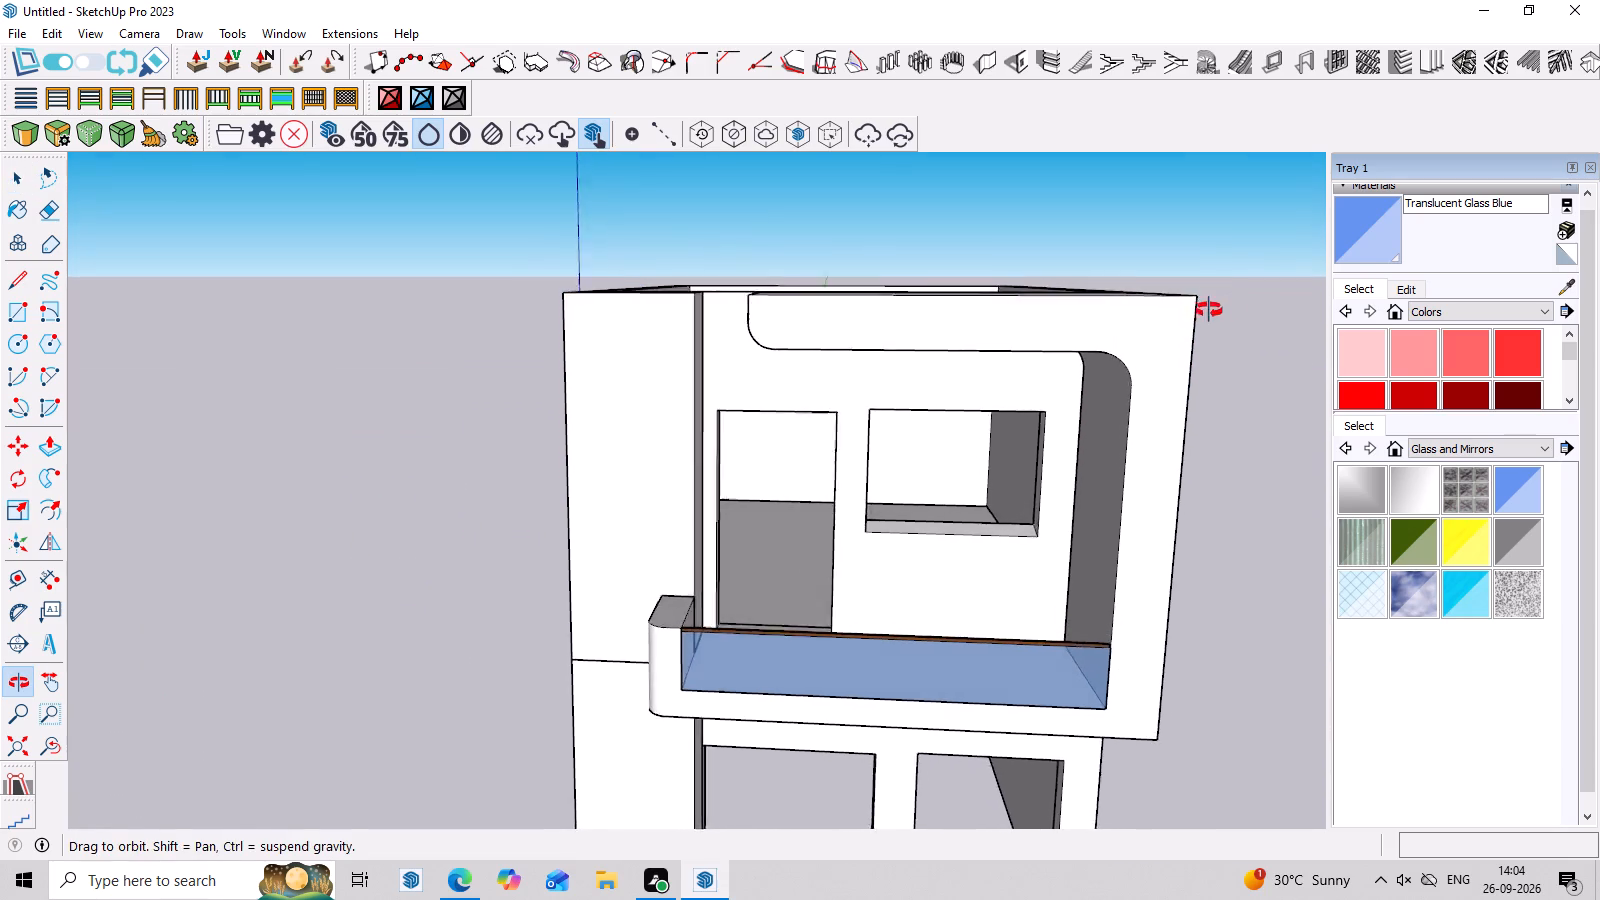
pyautogui.moveTo(1209, 310); pyautogui.dragTo(1198, 313, button='middle')
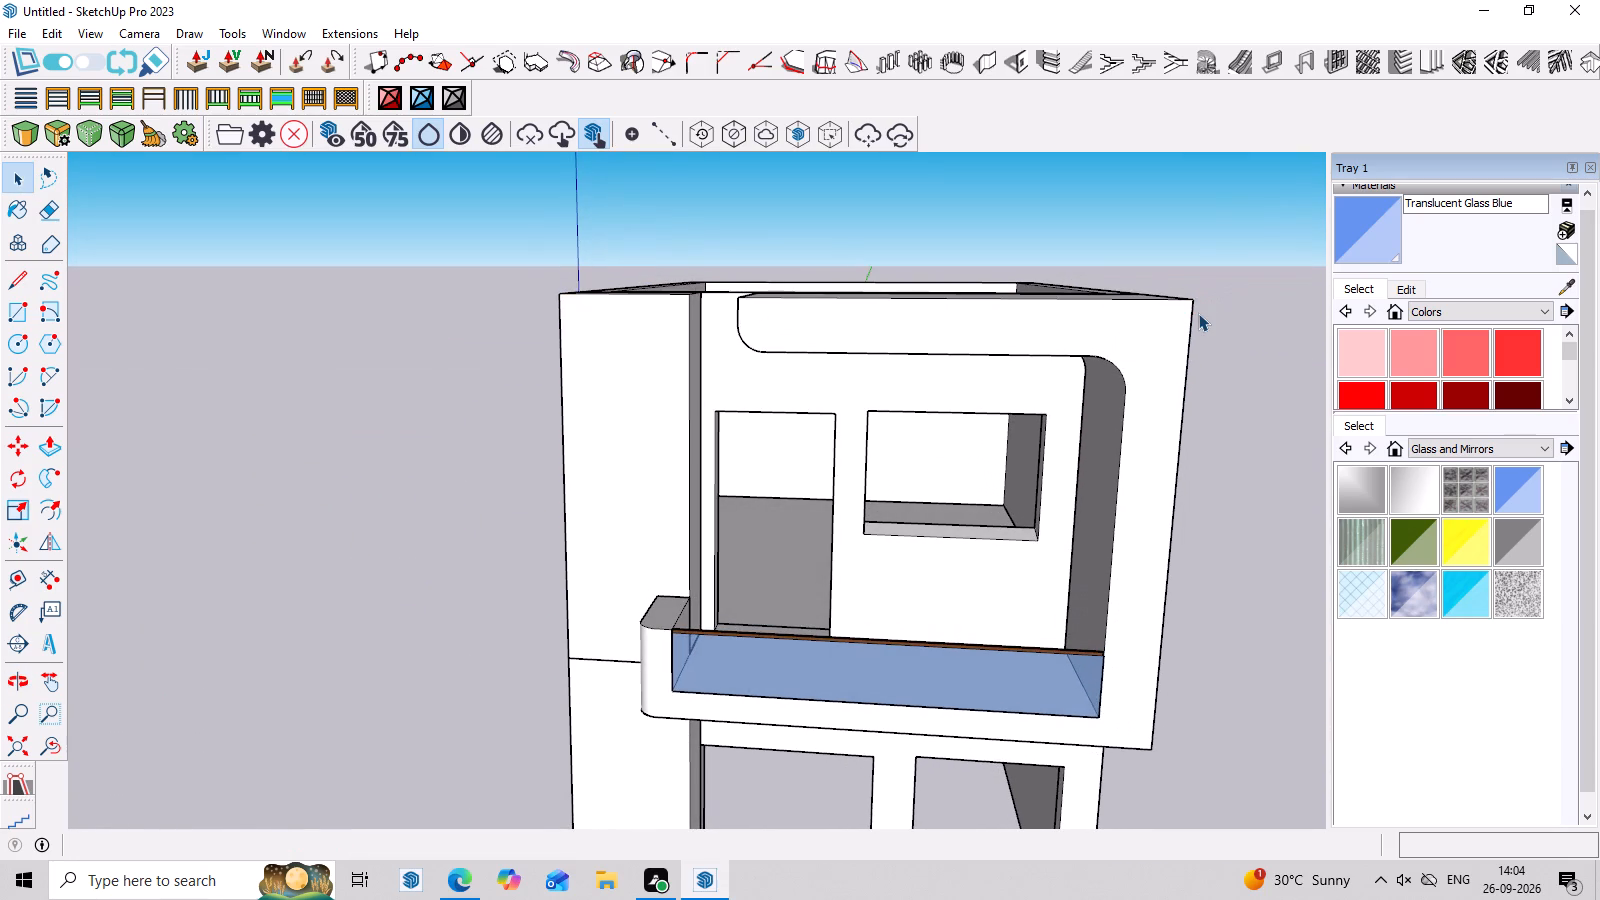
pyautogui.moveTo(1169, 595); pyautogui.dragTo(1187, 493, button='middle')
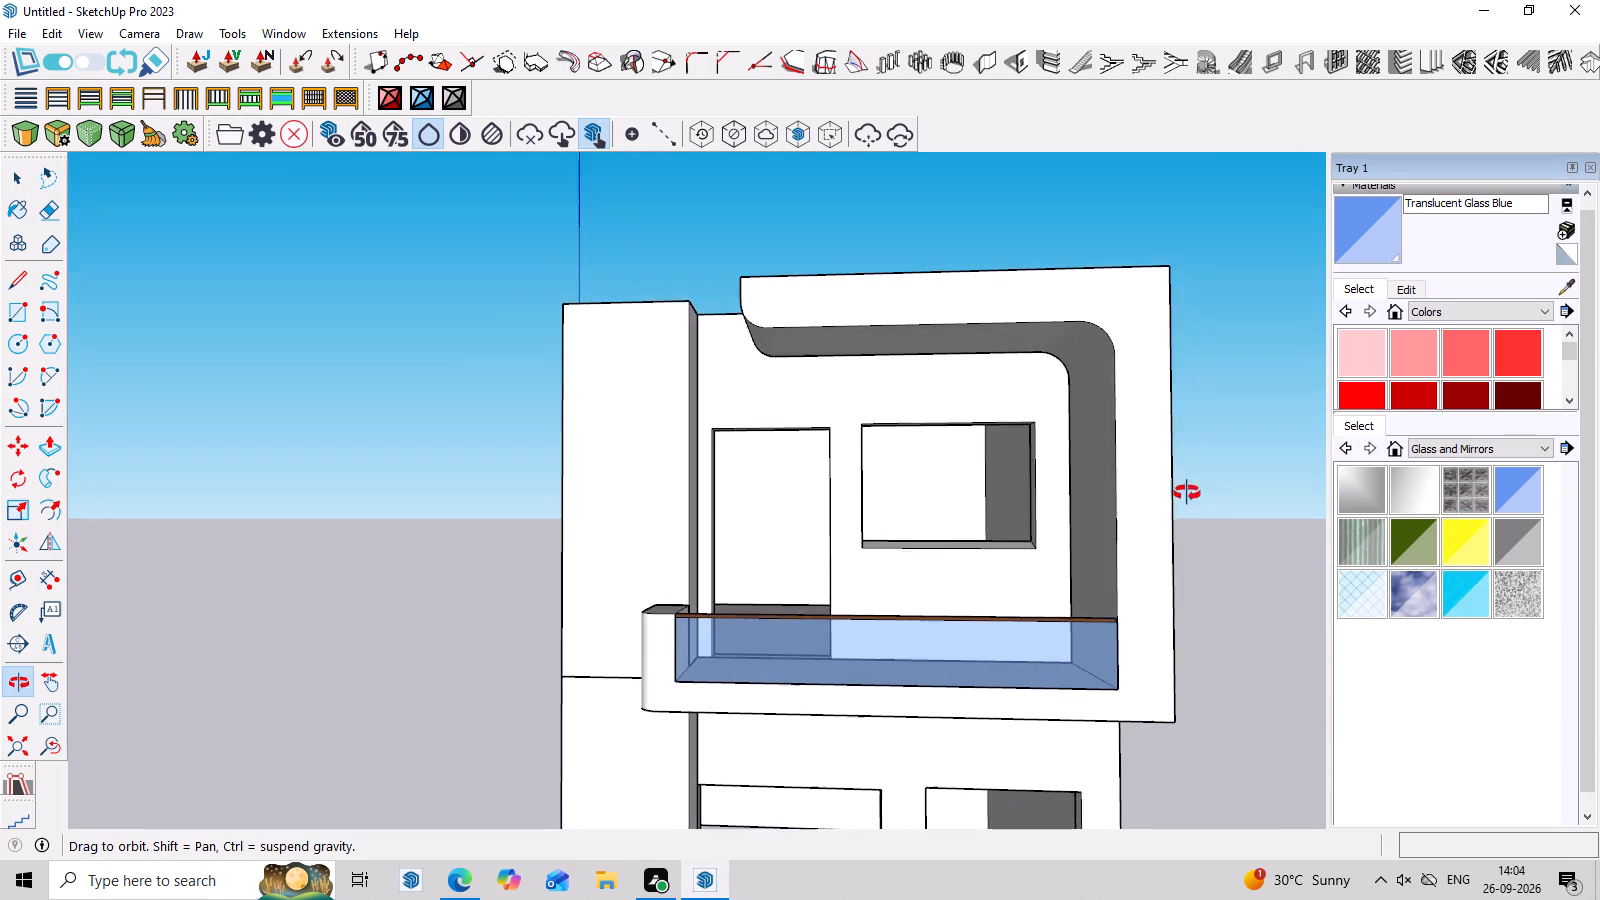
pyautogui.moveTo(1187, 493); pyautogui.dragTo(1186, 491, button='middle')
pyautogui.scroll(-1, 1186, 445)
pyautogui.scroll(-1, 972, 168)
pyautogui.scroll(2, 939, 150)
pyautogui.middleClick(923, 248)
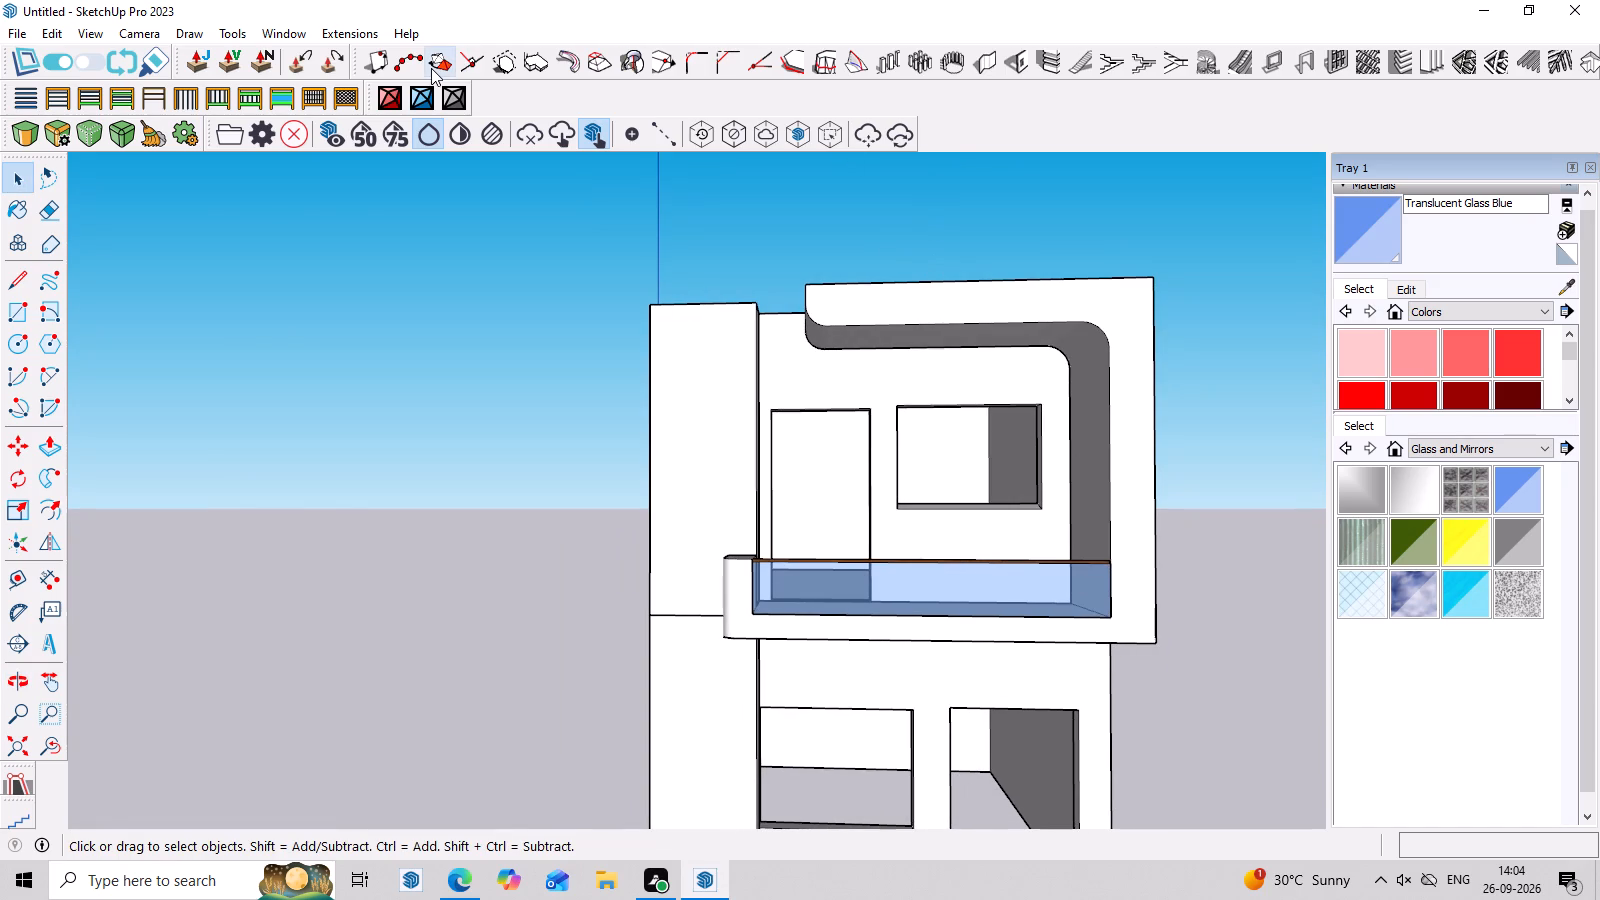
pyautogui.scroll(2, 818, 97)
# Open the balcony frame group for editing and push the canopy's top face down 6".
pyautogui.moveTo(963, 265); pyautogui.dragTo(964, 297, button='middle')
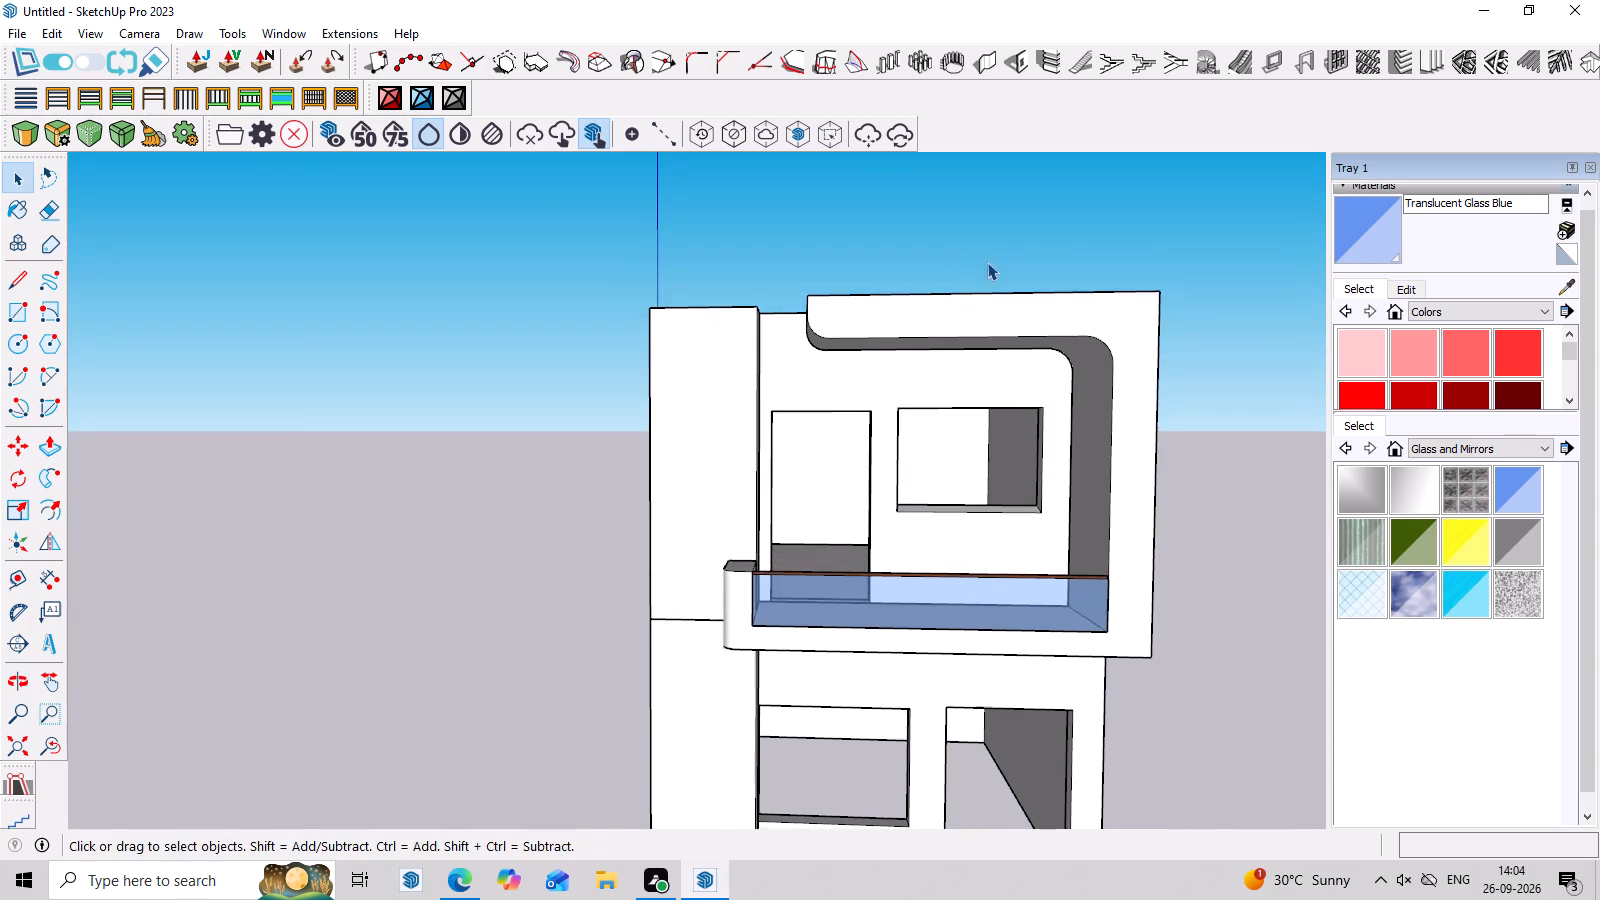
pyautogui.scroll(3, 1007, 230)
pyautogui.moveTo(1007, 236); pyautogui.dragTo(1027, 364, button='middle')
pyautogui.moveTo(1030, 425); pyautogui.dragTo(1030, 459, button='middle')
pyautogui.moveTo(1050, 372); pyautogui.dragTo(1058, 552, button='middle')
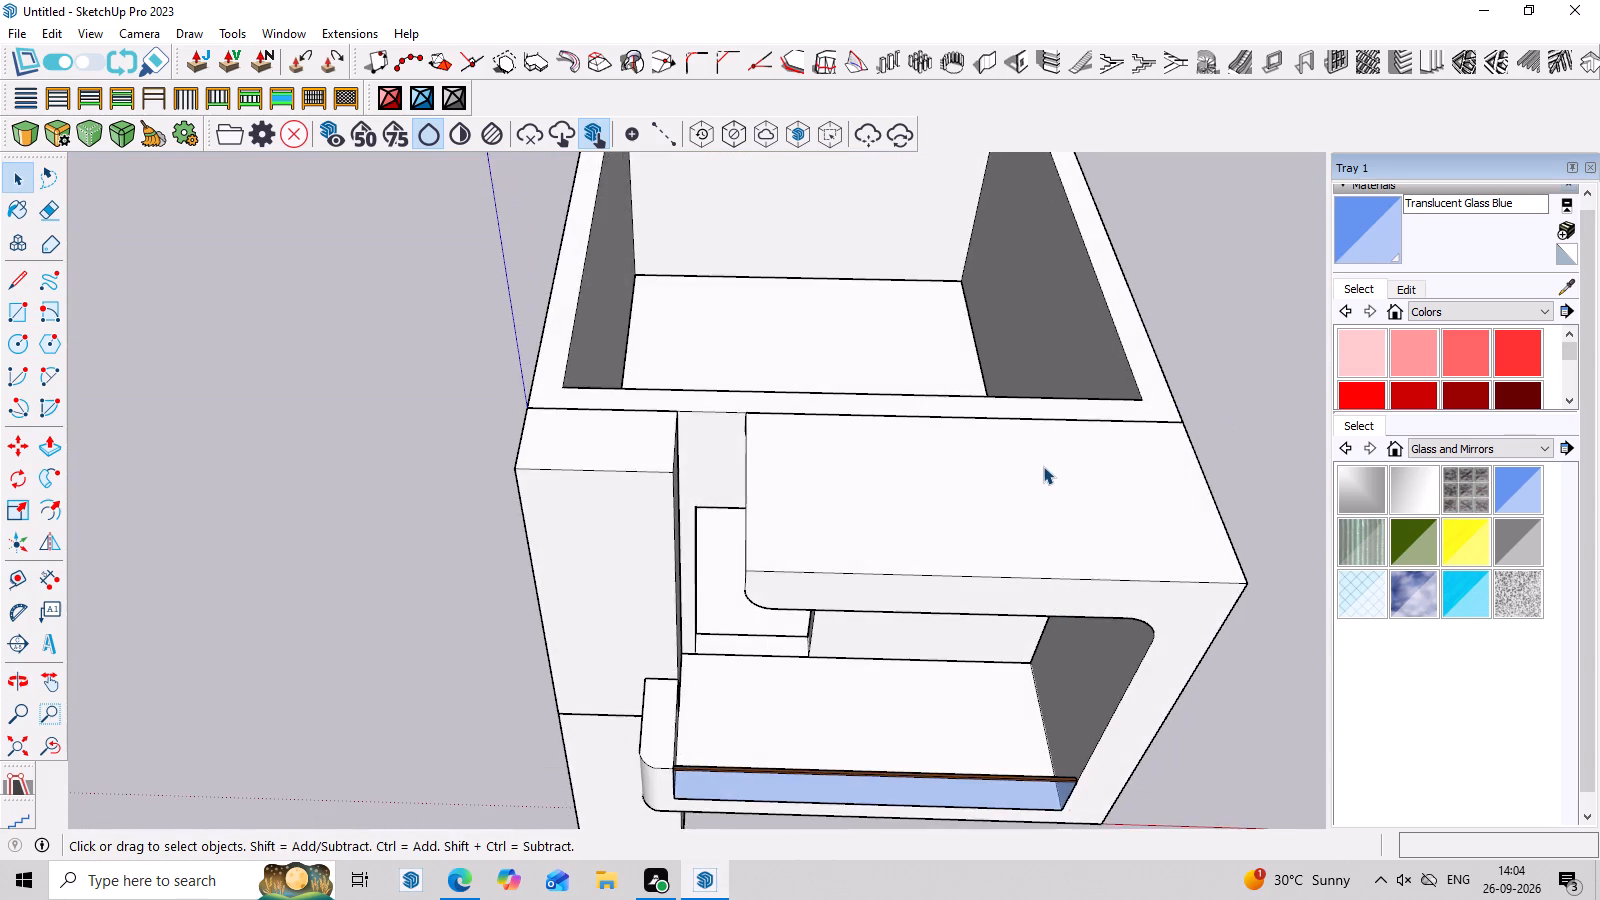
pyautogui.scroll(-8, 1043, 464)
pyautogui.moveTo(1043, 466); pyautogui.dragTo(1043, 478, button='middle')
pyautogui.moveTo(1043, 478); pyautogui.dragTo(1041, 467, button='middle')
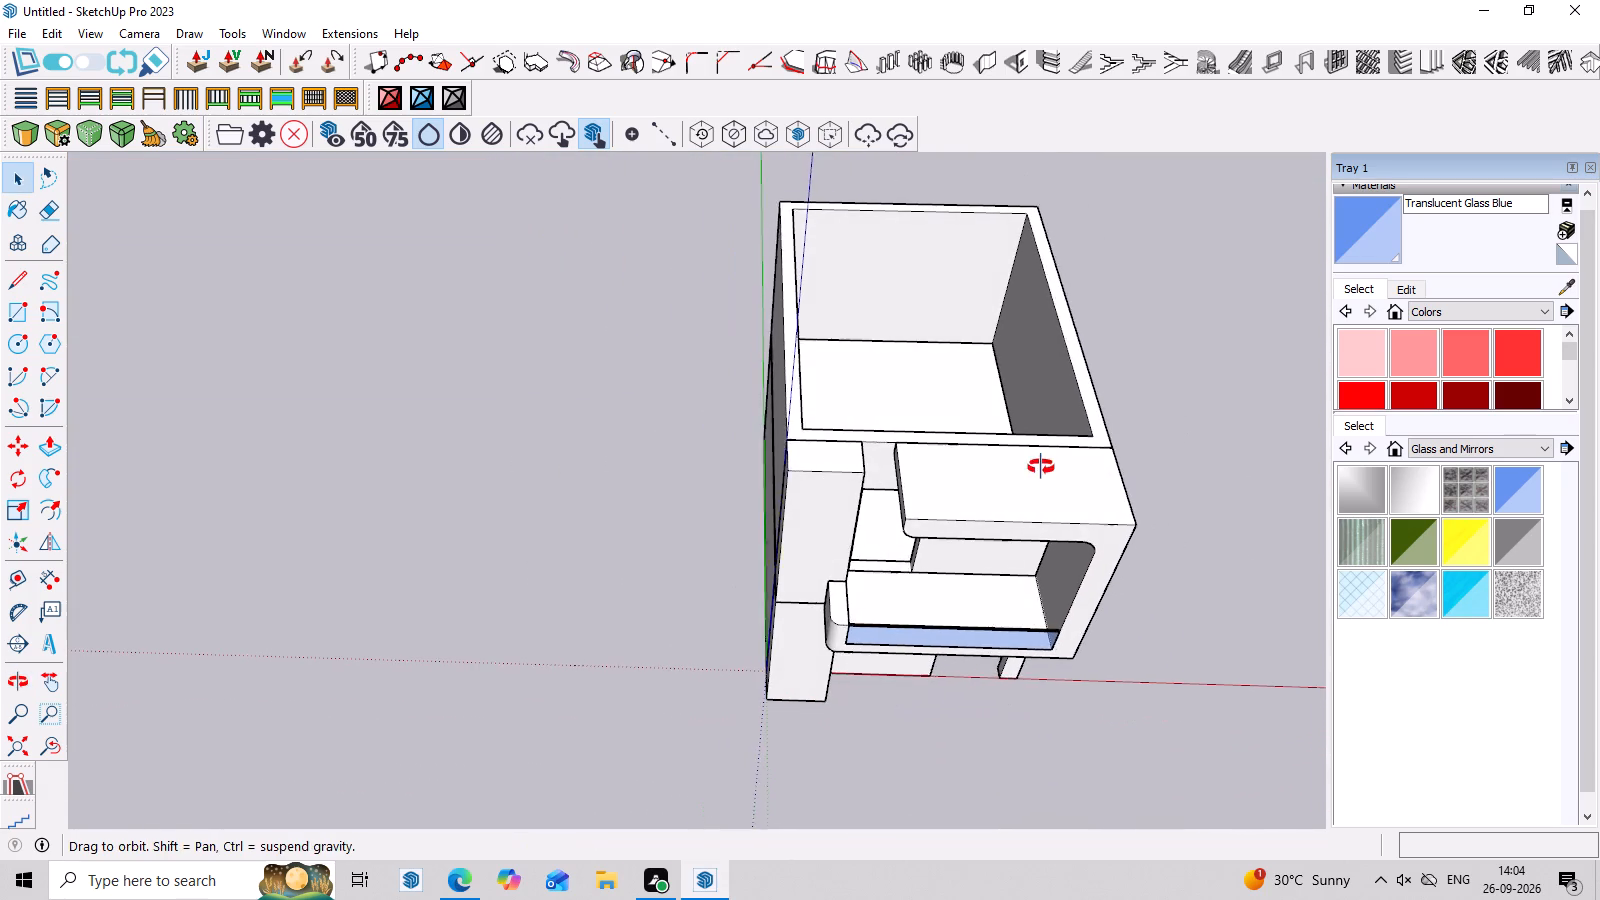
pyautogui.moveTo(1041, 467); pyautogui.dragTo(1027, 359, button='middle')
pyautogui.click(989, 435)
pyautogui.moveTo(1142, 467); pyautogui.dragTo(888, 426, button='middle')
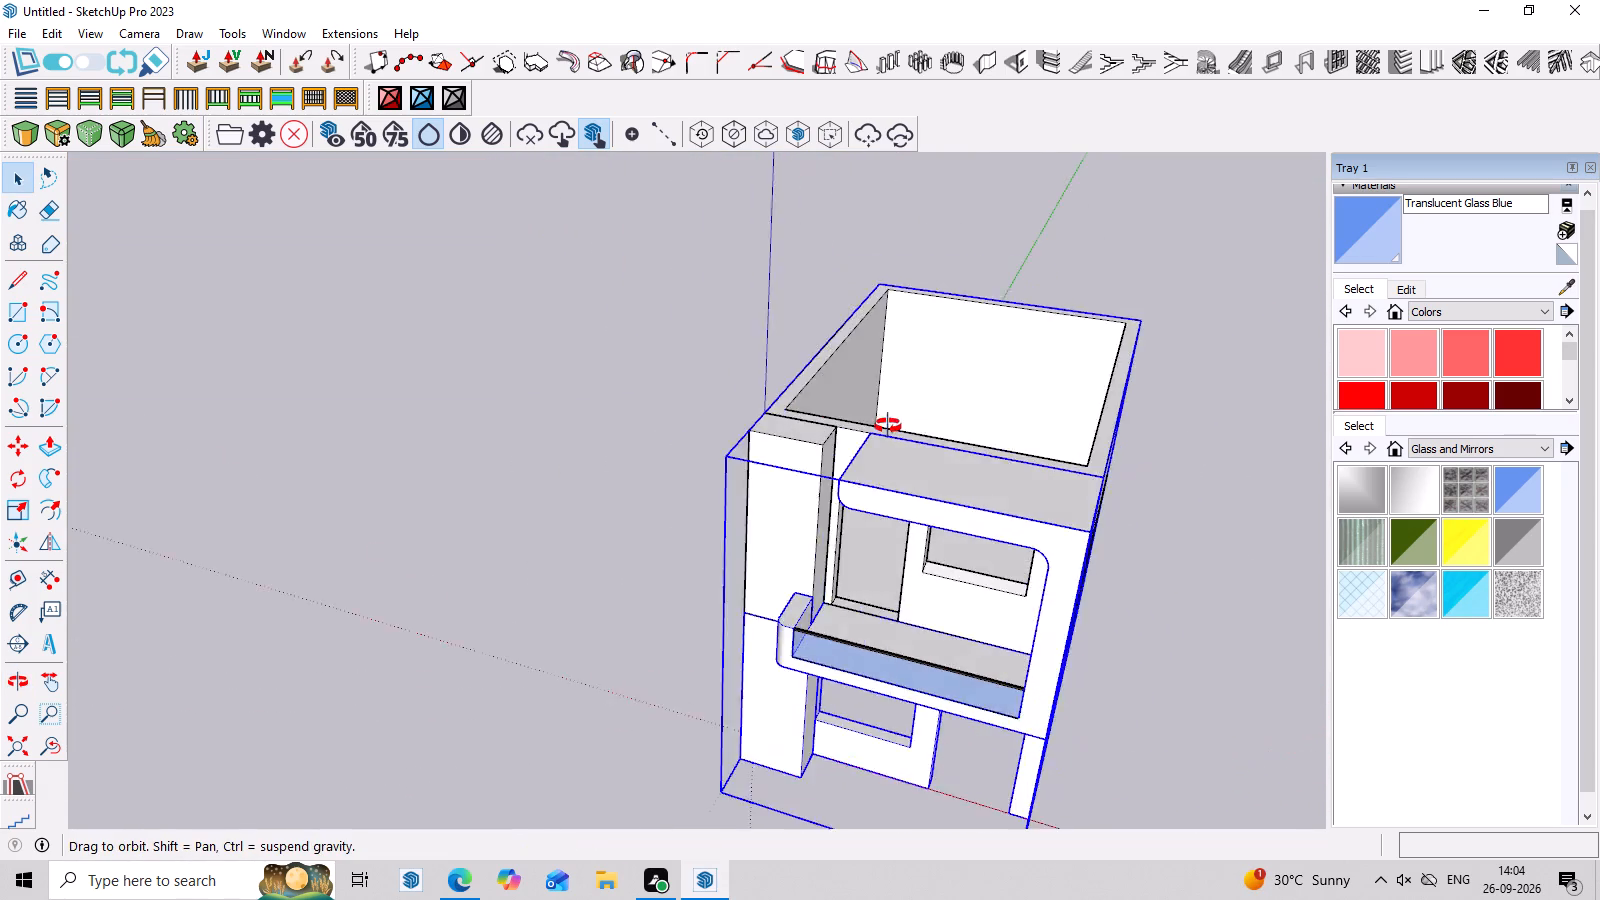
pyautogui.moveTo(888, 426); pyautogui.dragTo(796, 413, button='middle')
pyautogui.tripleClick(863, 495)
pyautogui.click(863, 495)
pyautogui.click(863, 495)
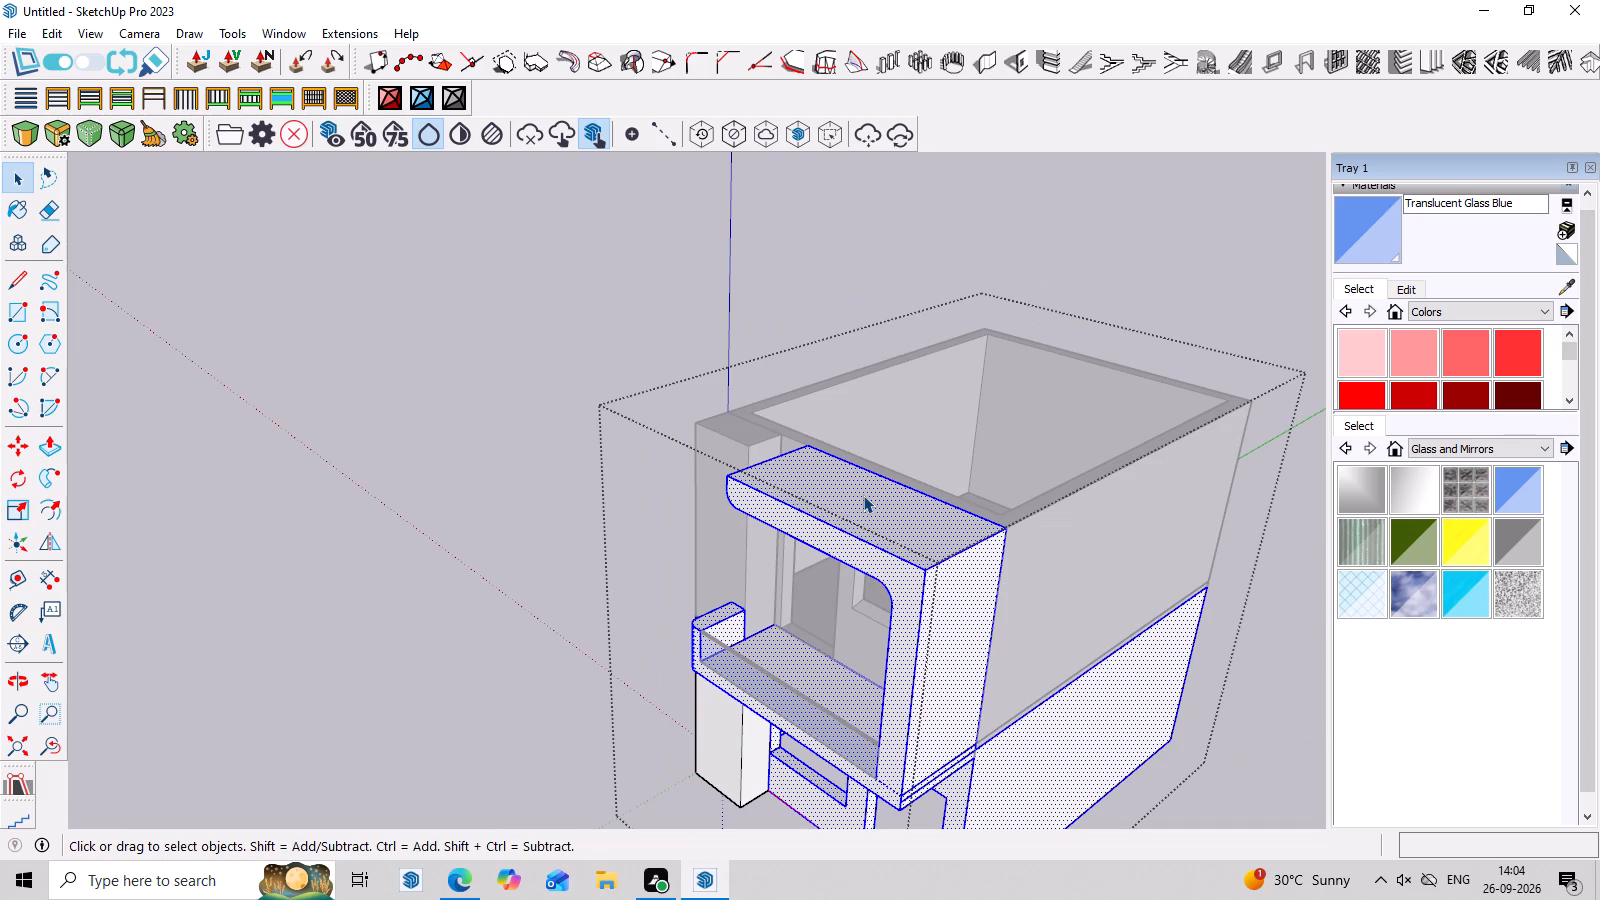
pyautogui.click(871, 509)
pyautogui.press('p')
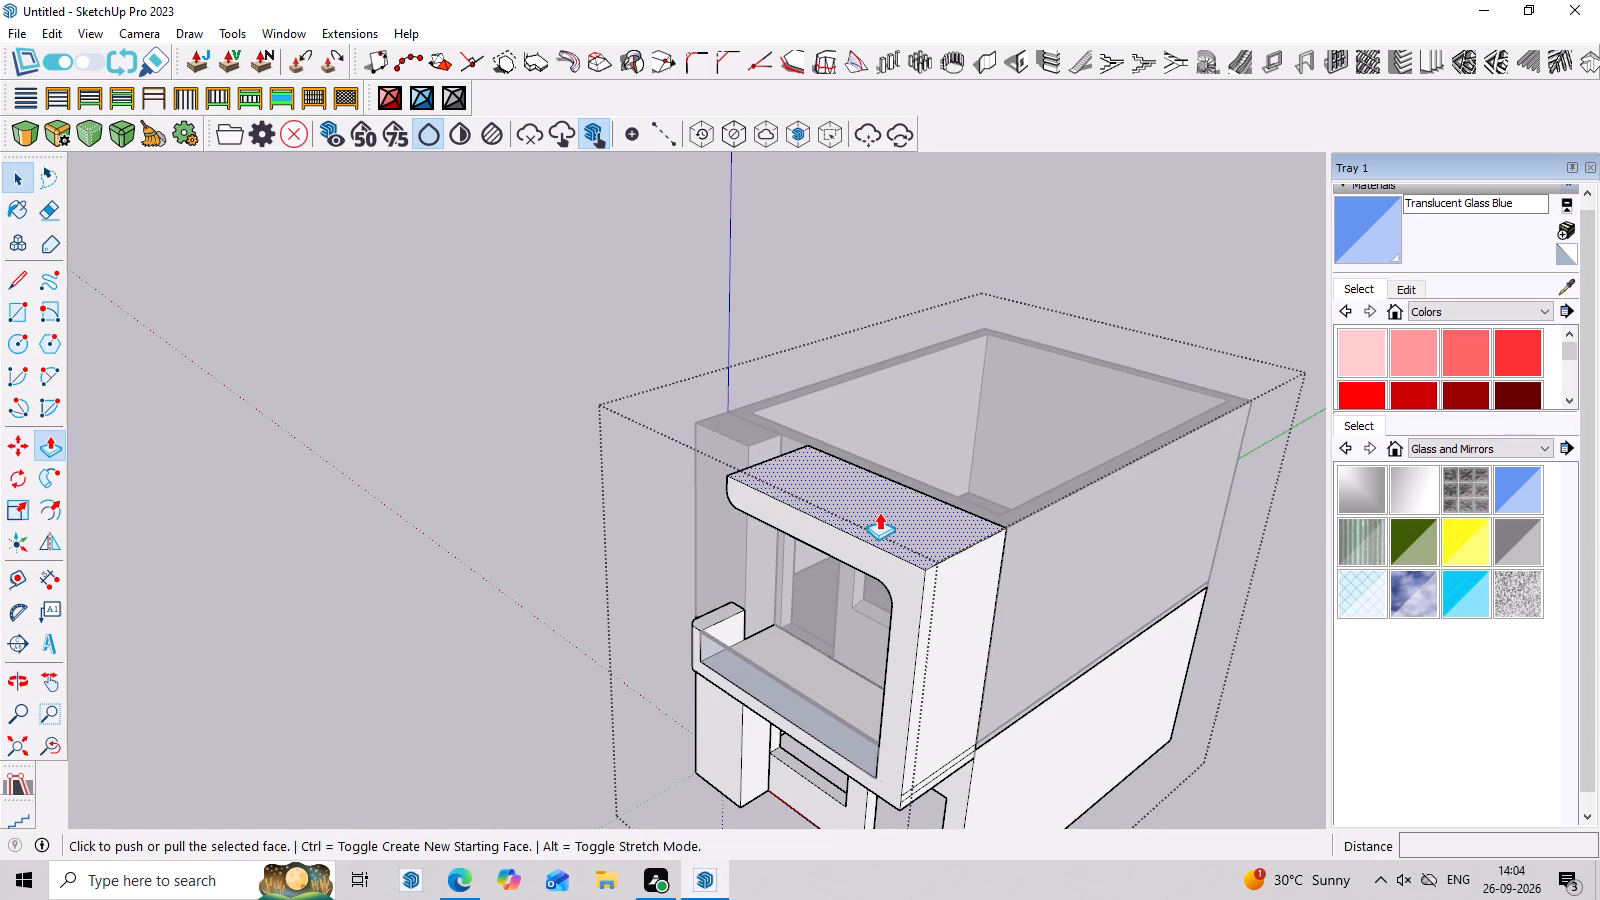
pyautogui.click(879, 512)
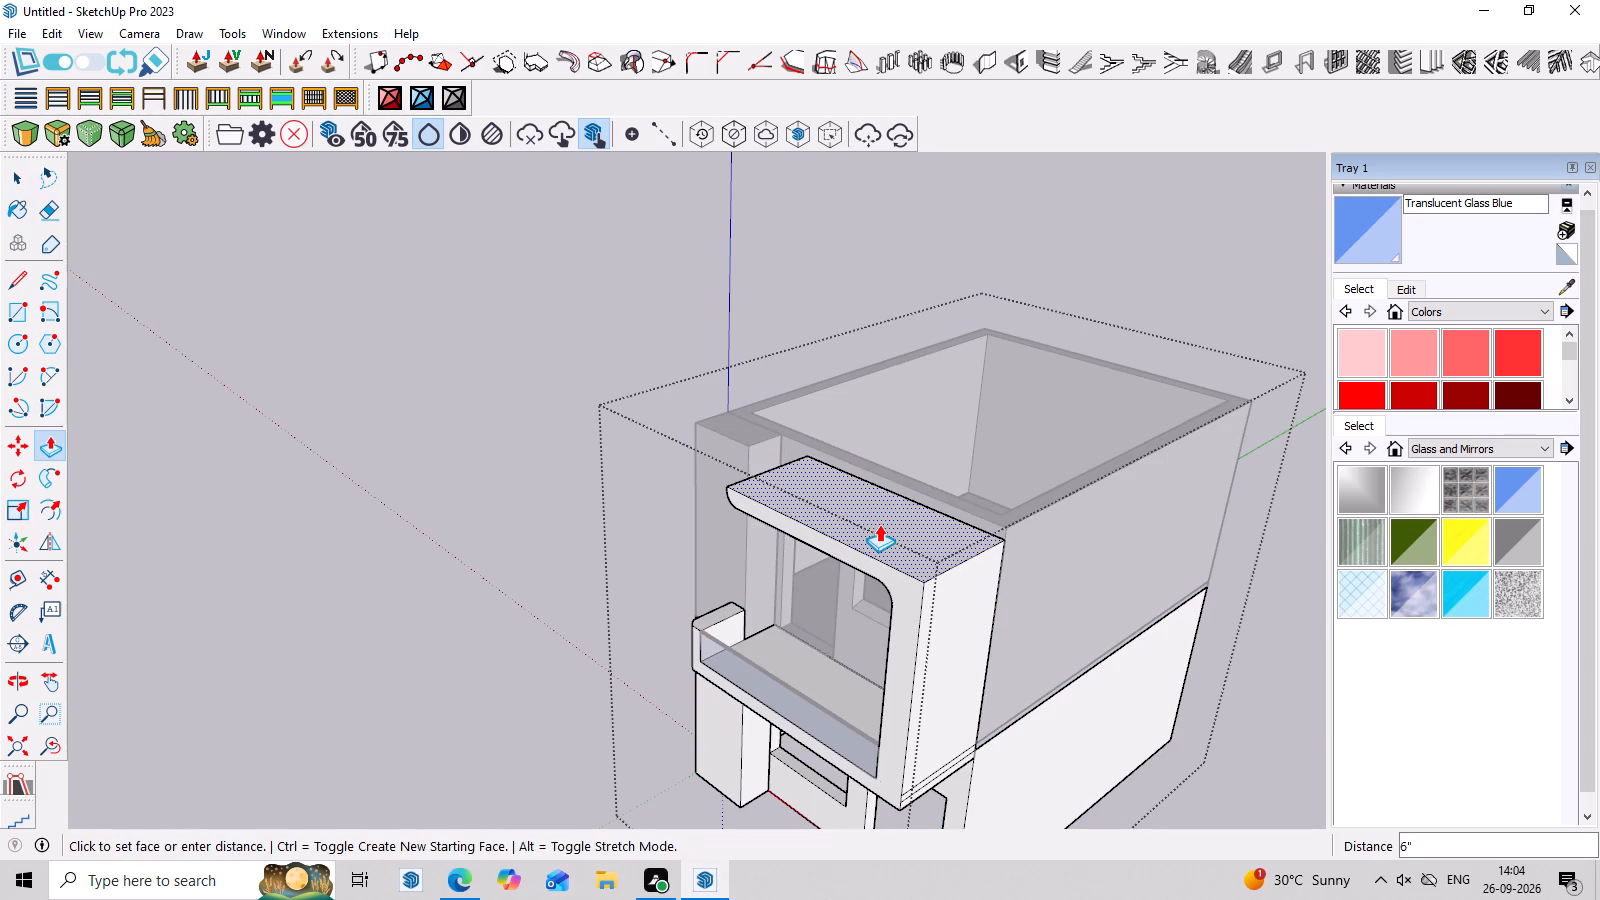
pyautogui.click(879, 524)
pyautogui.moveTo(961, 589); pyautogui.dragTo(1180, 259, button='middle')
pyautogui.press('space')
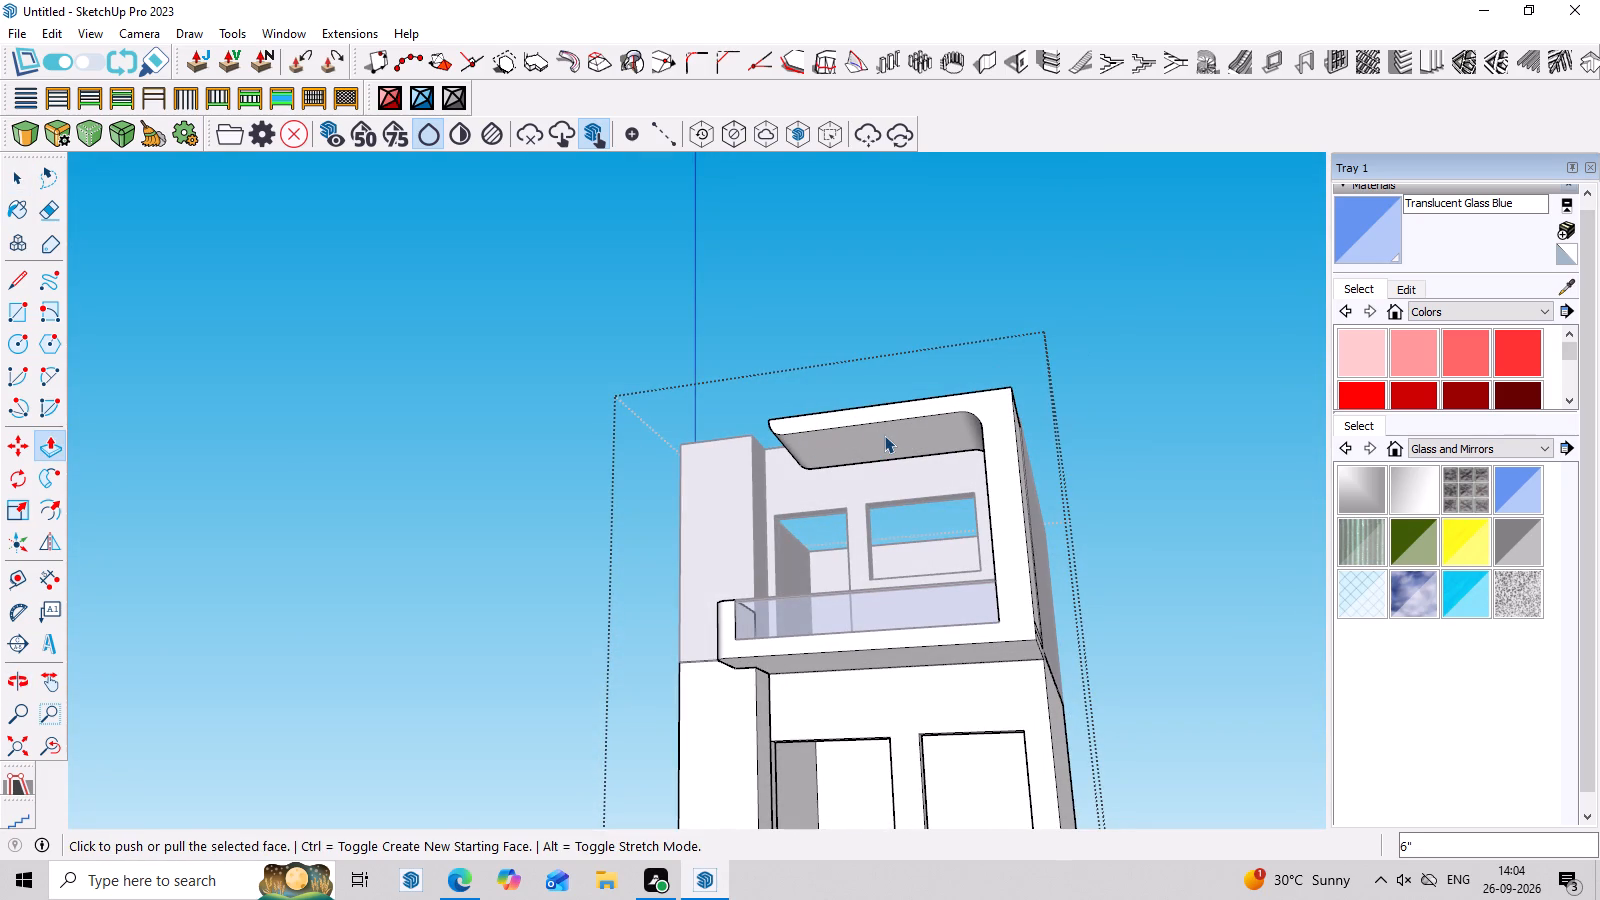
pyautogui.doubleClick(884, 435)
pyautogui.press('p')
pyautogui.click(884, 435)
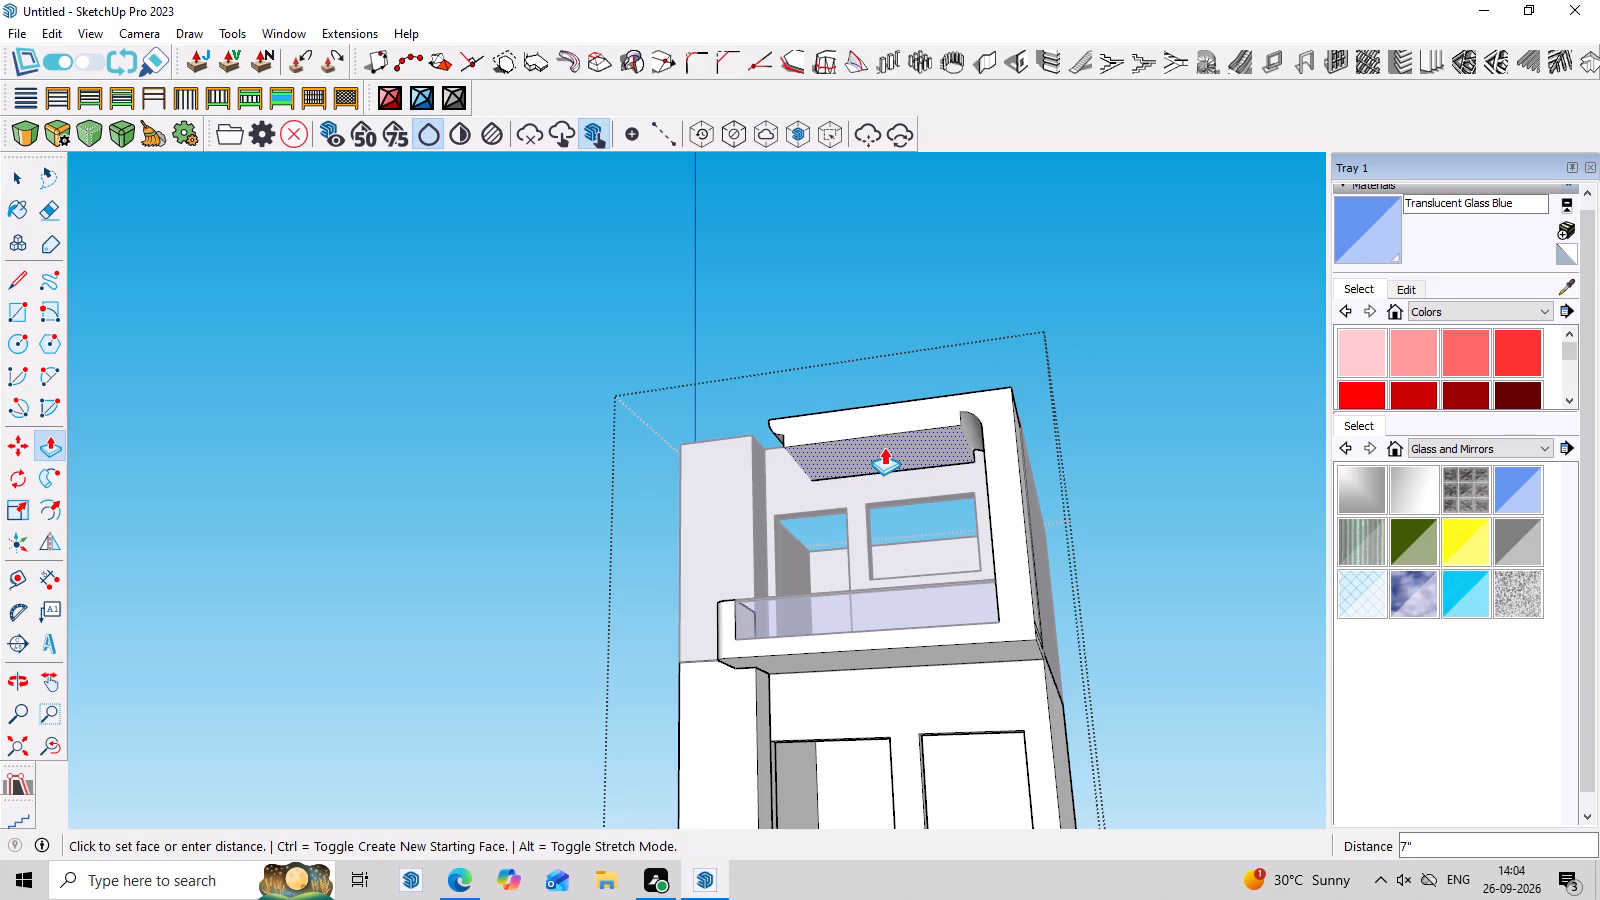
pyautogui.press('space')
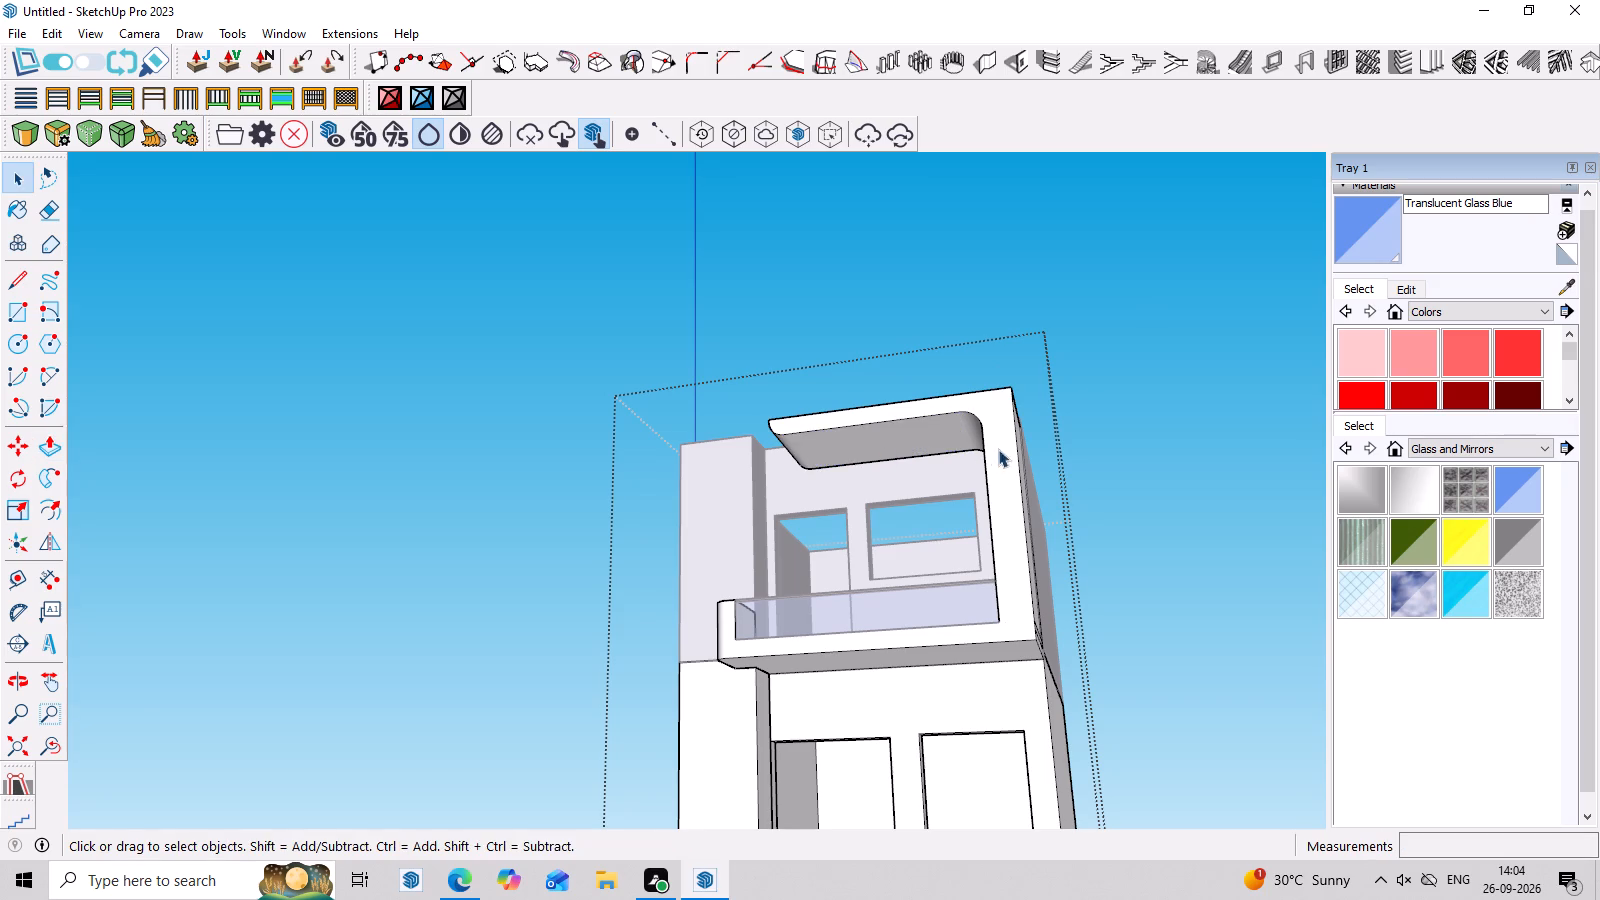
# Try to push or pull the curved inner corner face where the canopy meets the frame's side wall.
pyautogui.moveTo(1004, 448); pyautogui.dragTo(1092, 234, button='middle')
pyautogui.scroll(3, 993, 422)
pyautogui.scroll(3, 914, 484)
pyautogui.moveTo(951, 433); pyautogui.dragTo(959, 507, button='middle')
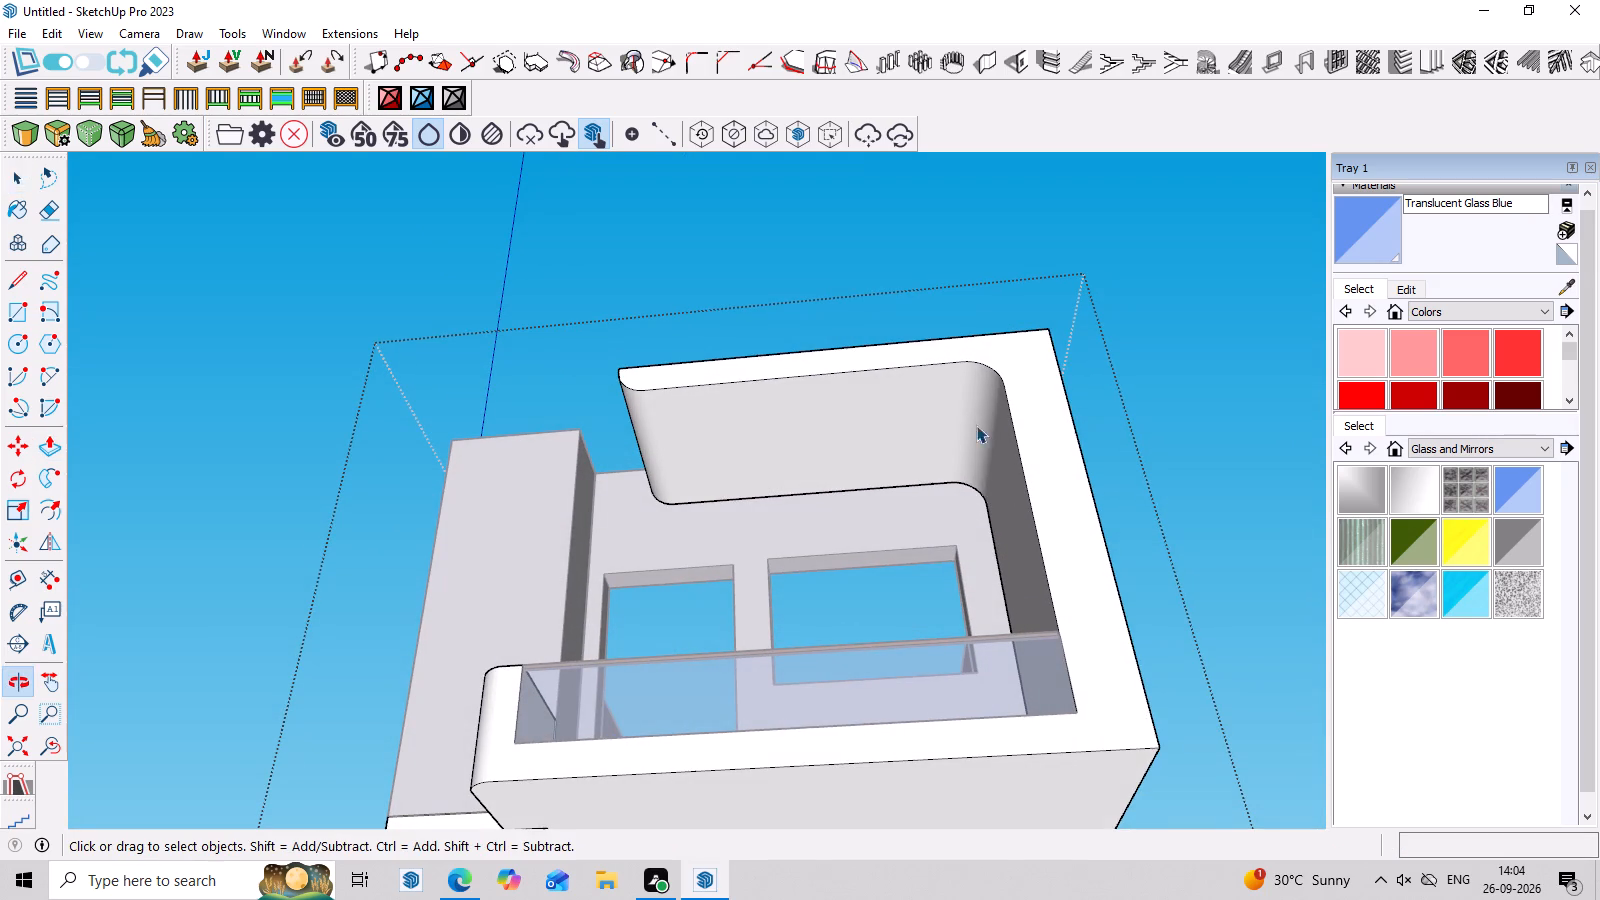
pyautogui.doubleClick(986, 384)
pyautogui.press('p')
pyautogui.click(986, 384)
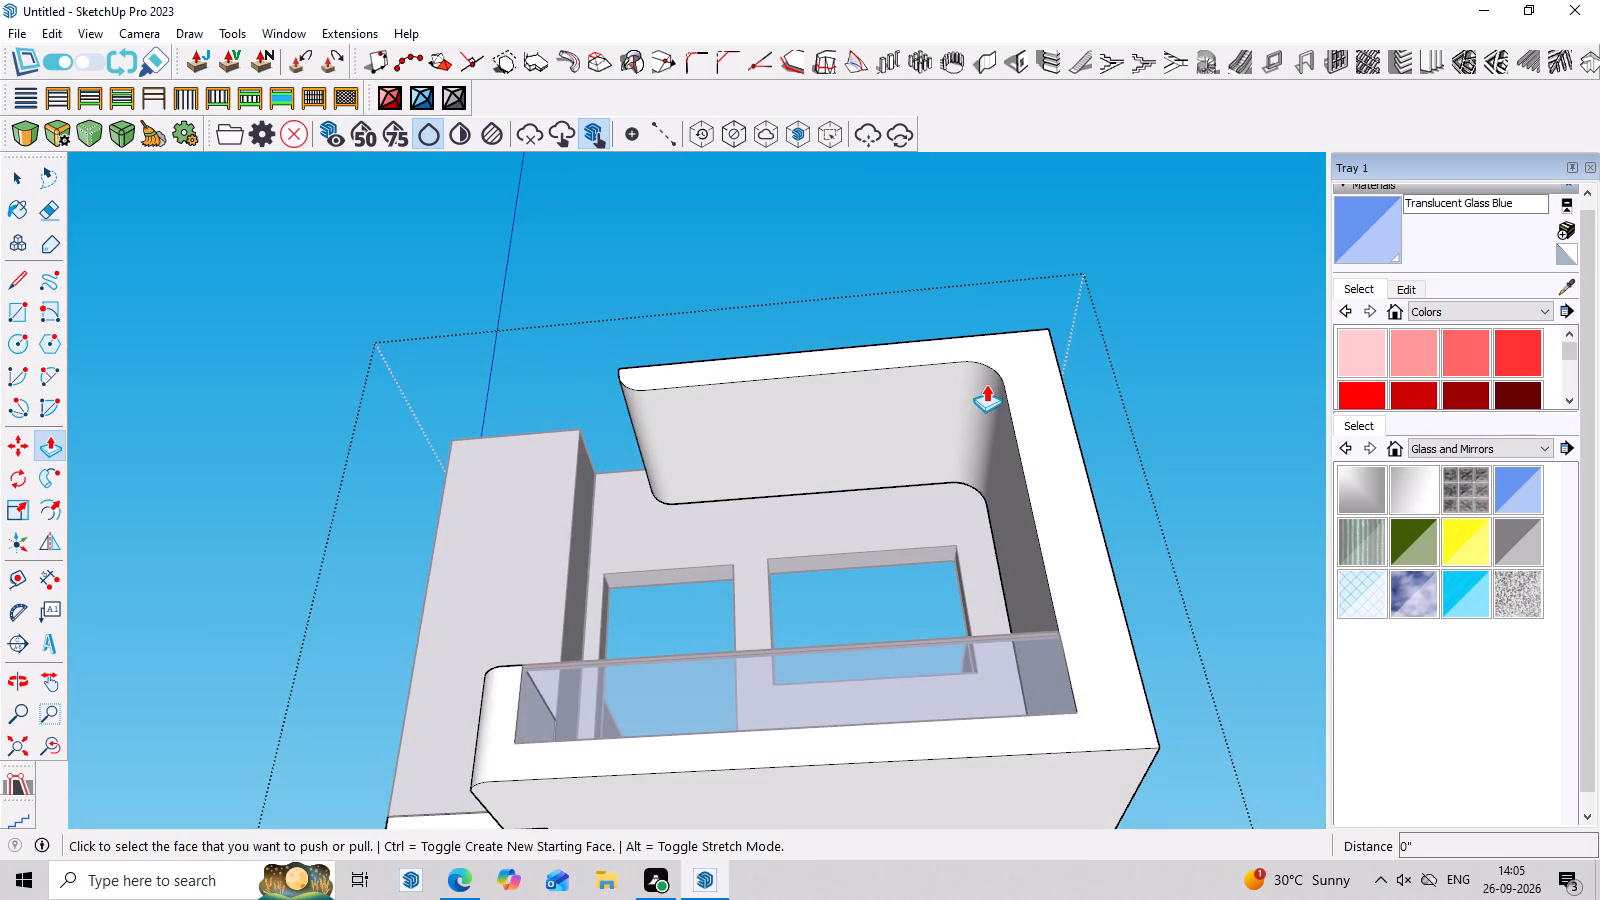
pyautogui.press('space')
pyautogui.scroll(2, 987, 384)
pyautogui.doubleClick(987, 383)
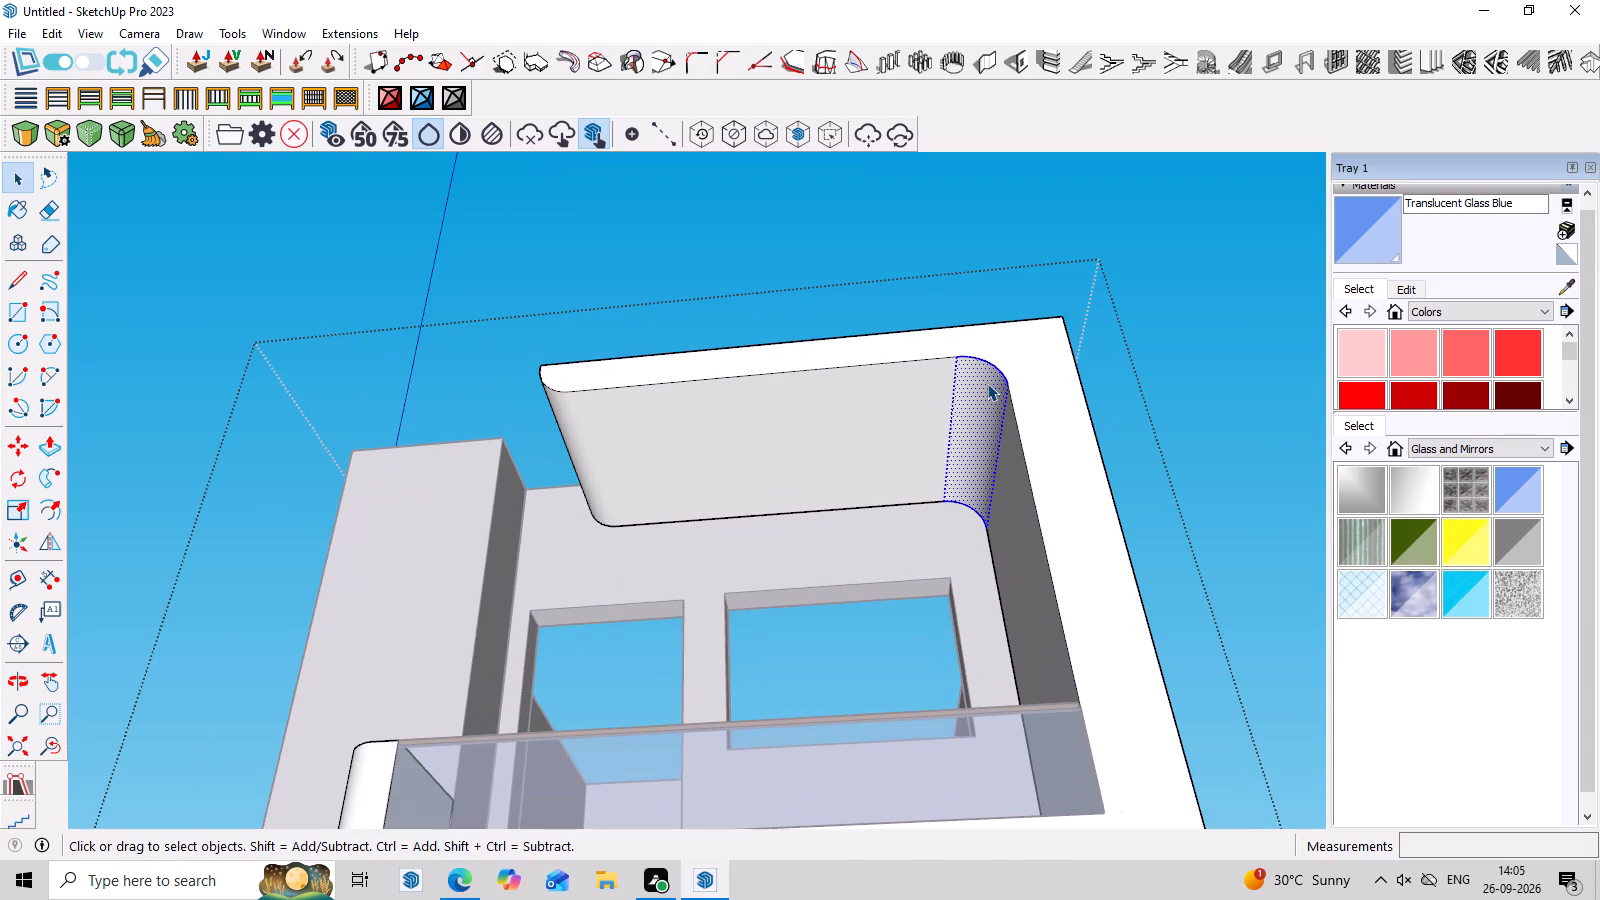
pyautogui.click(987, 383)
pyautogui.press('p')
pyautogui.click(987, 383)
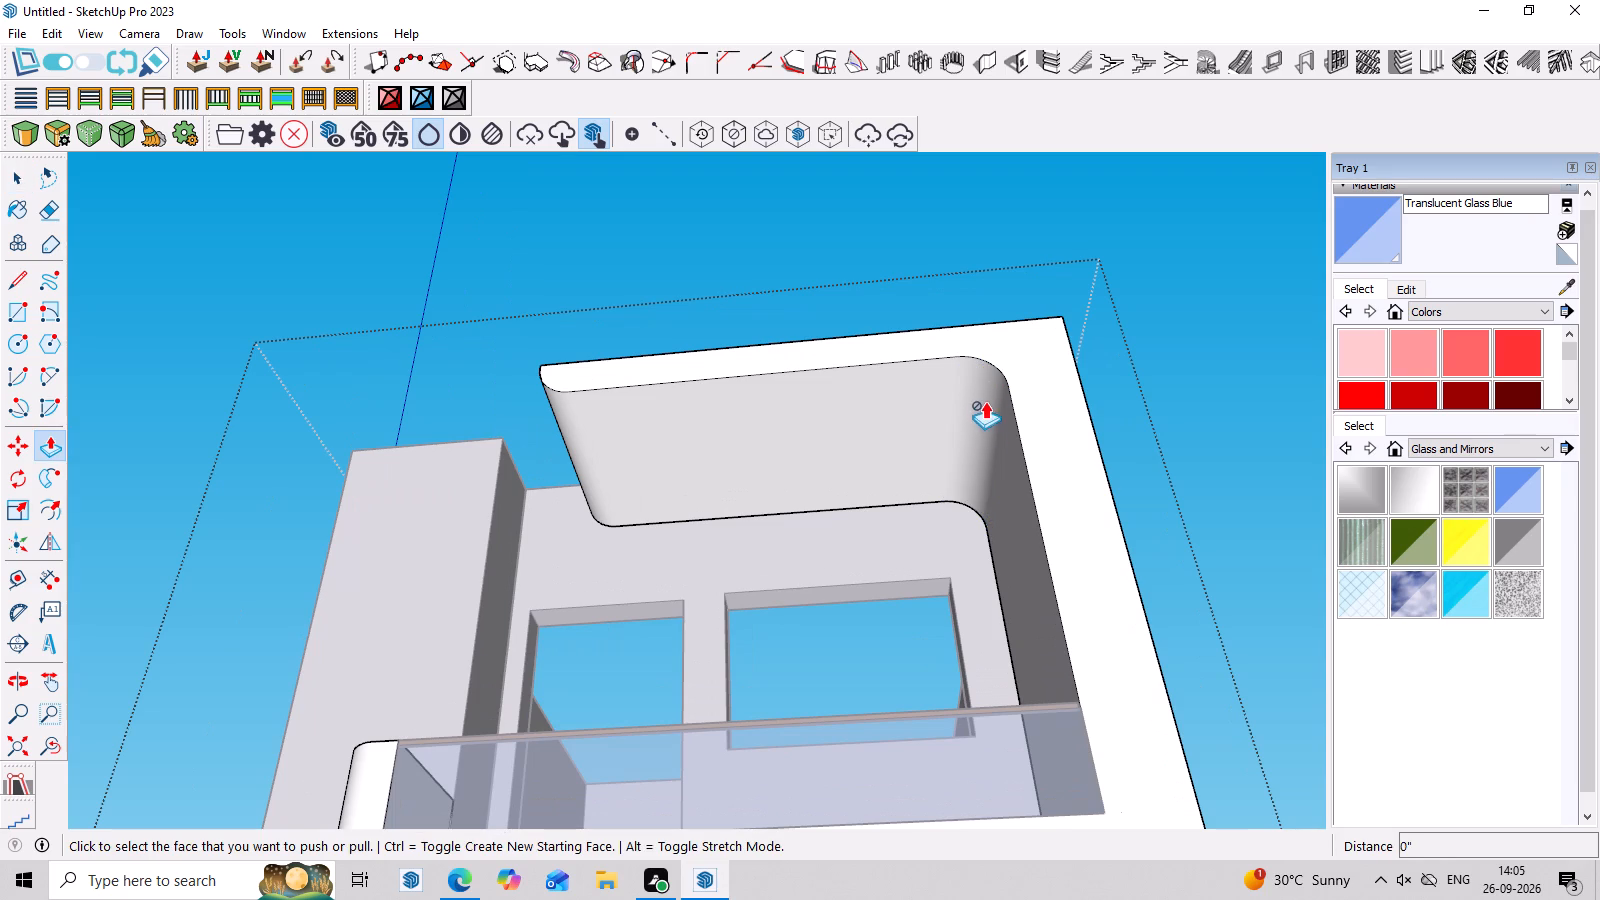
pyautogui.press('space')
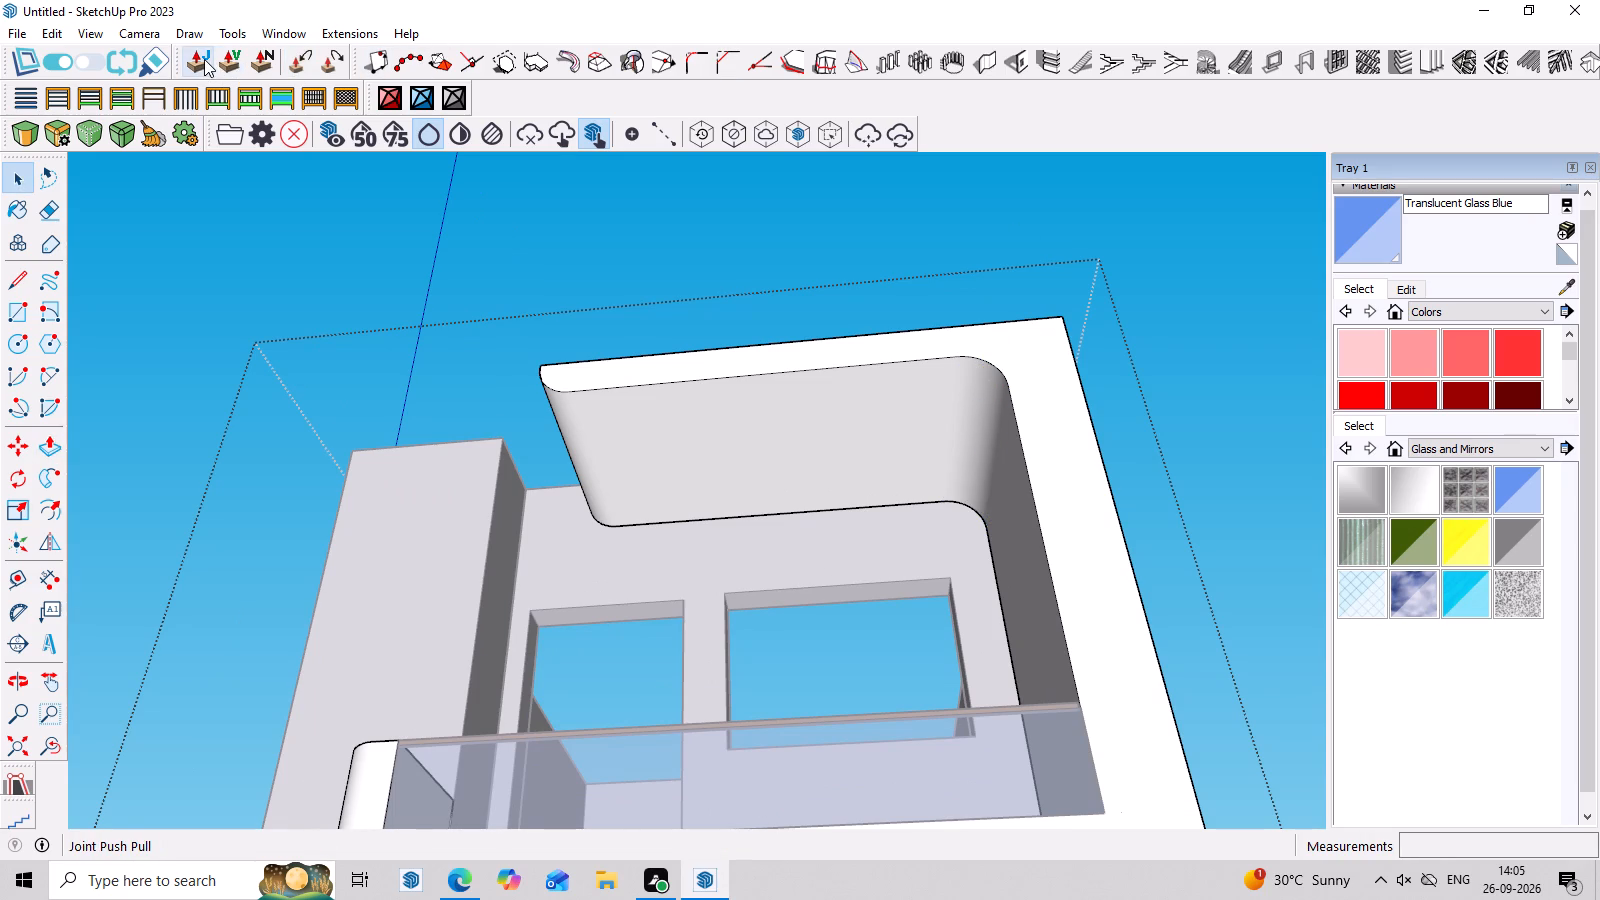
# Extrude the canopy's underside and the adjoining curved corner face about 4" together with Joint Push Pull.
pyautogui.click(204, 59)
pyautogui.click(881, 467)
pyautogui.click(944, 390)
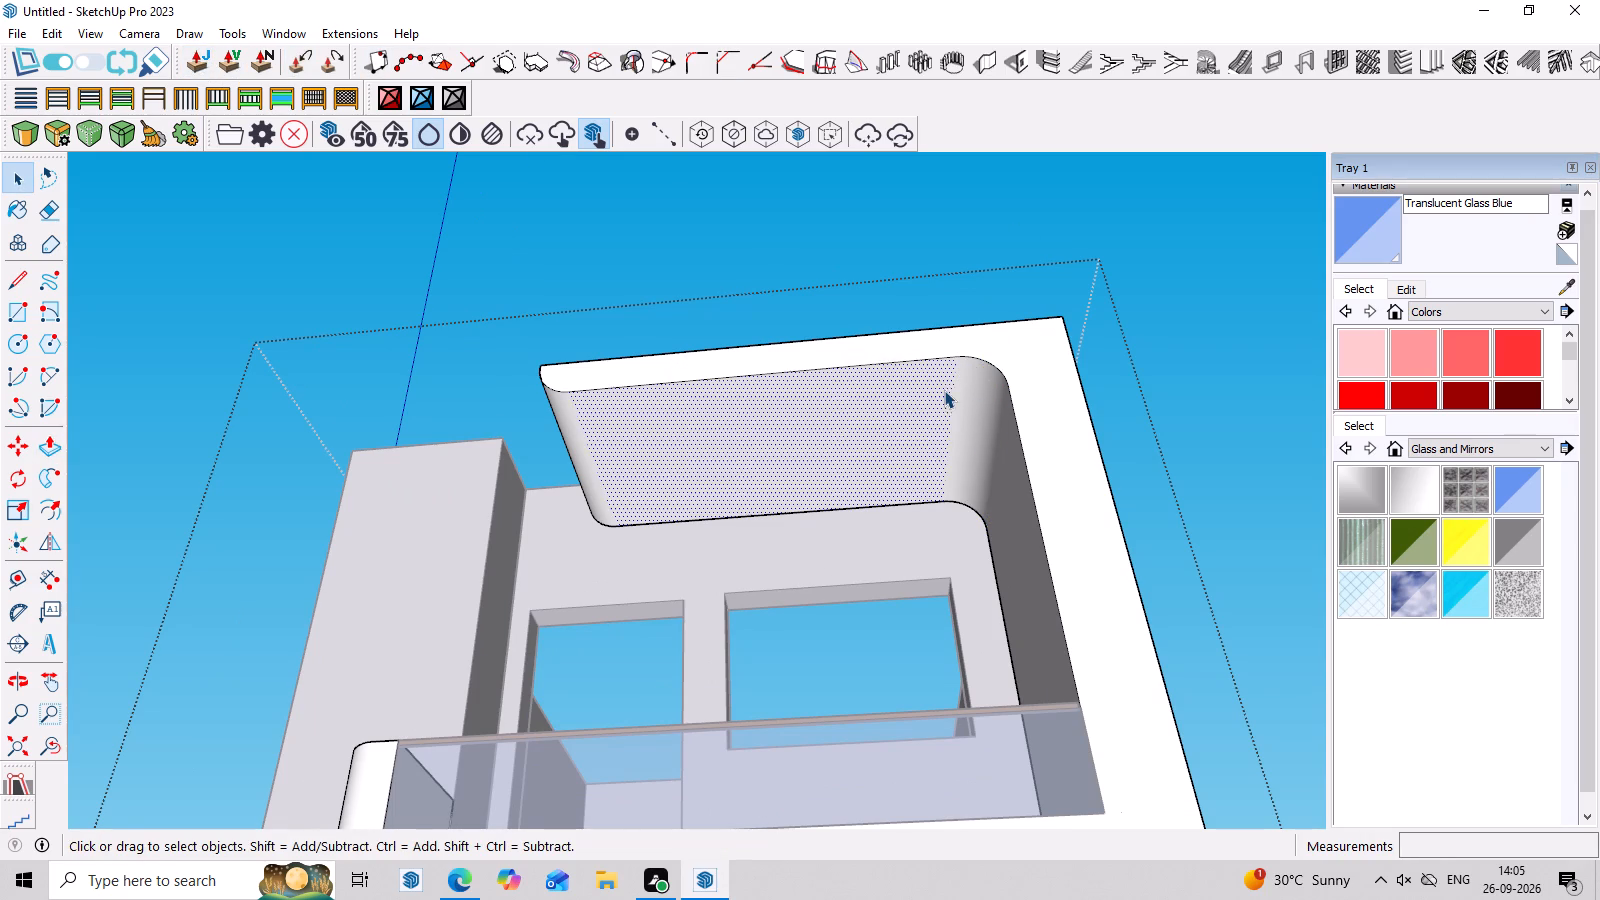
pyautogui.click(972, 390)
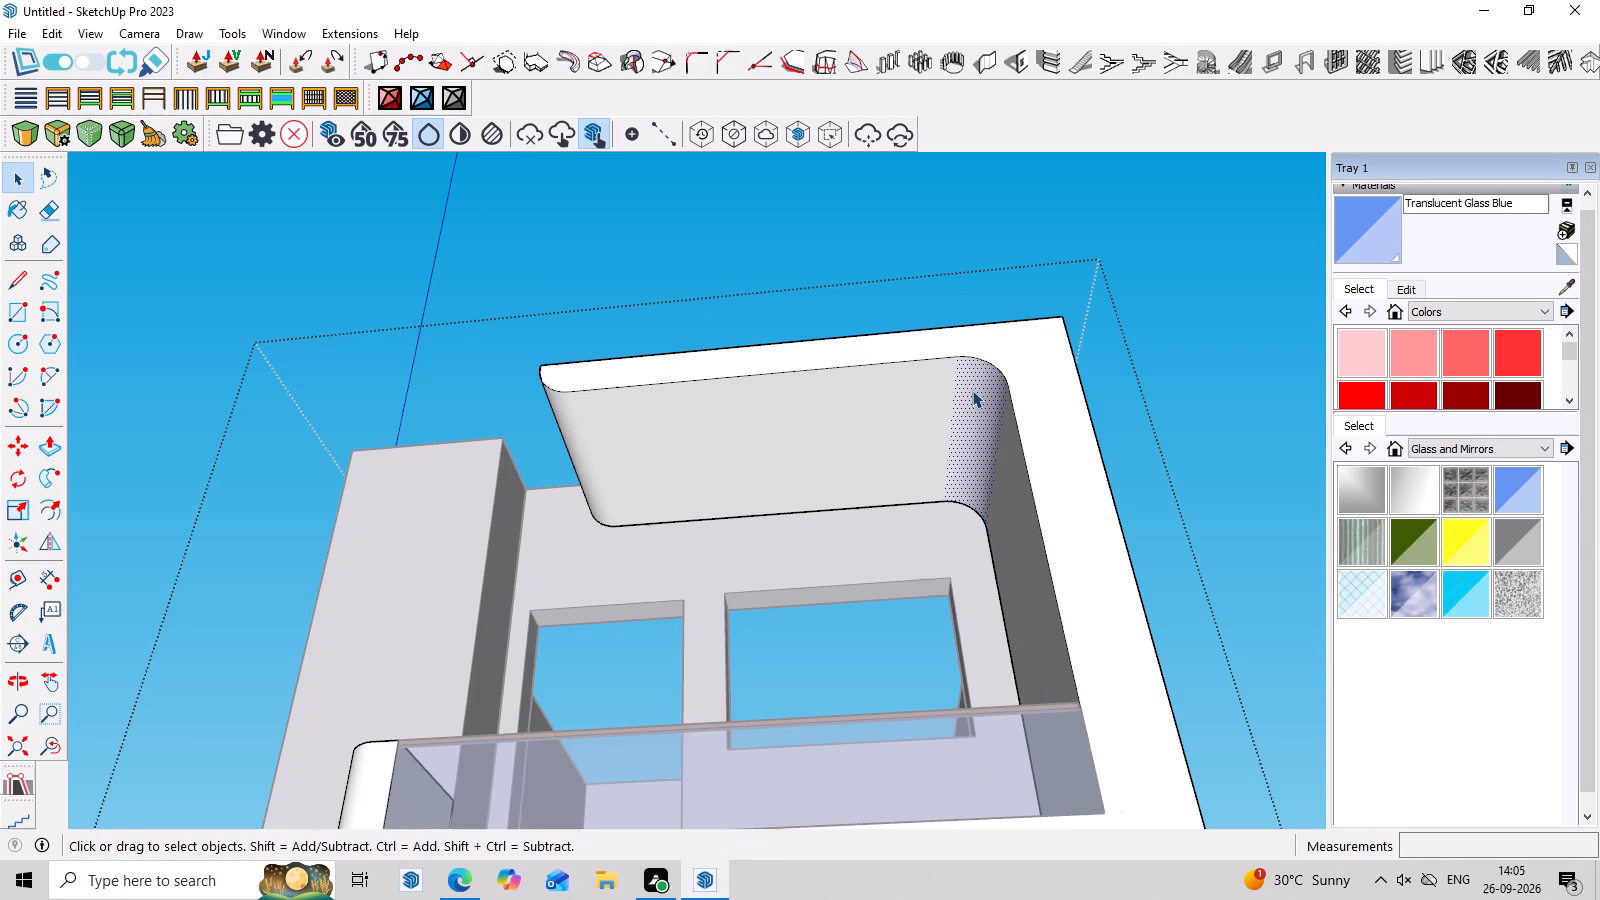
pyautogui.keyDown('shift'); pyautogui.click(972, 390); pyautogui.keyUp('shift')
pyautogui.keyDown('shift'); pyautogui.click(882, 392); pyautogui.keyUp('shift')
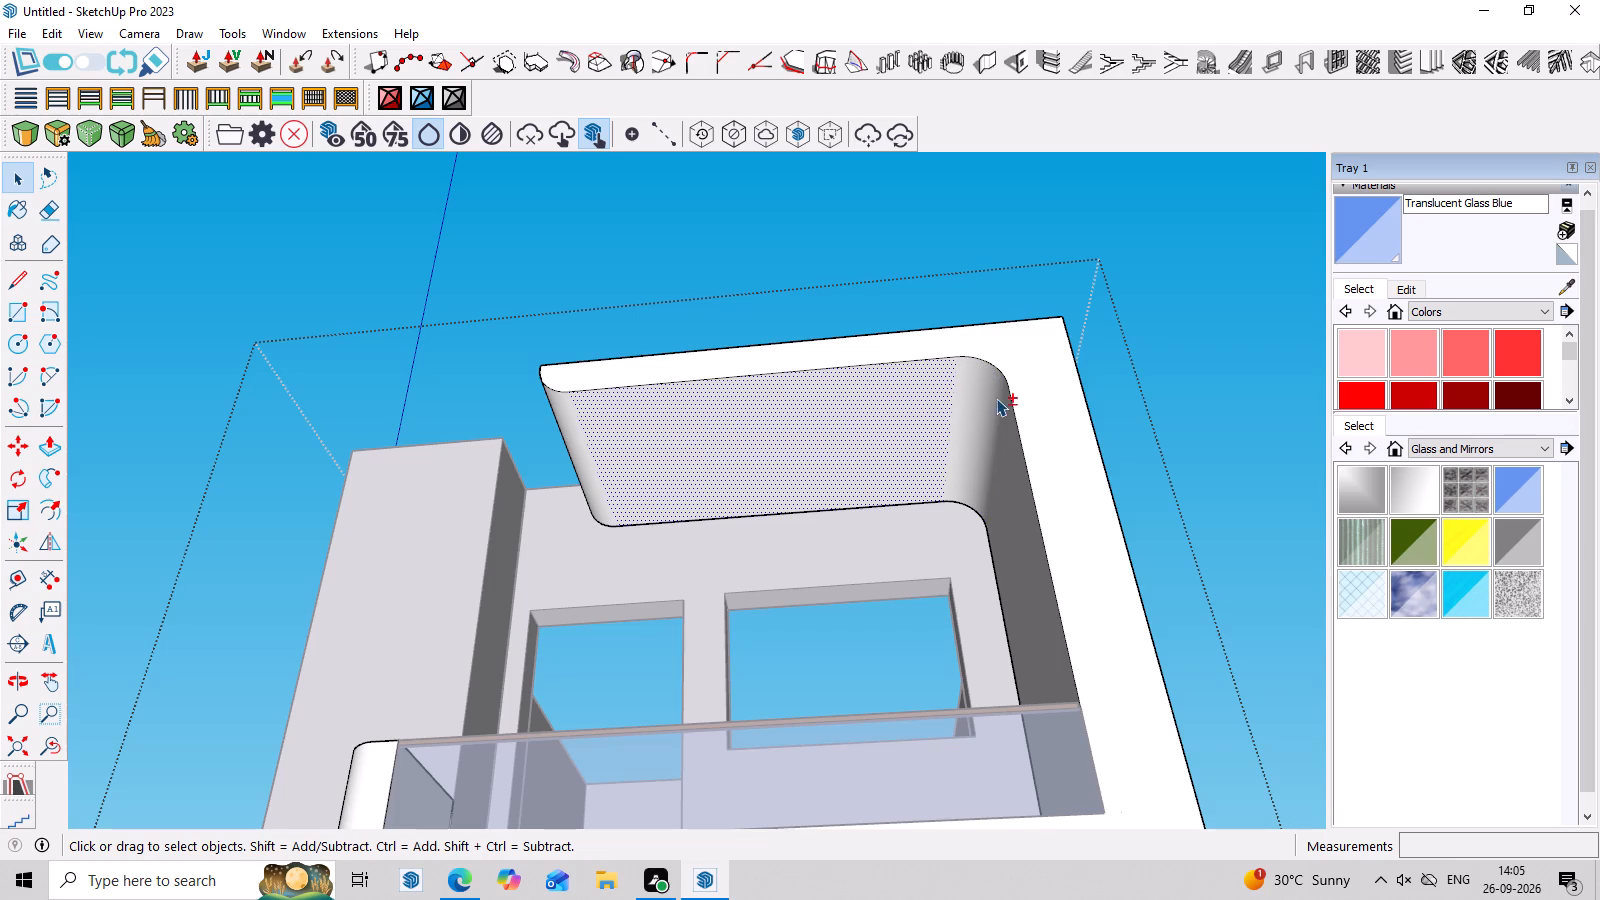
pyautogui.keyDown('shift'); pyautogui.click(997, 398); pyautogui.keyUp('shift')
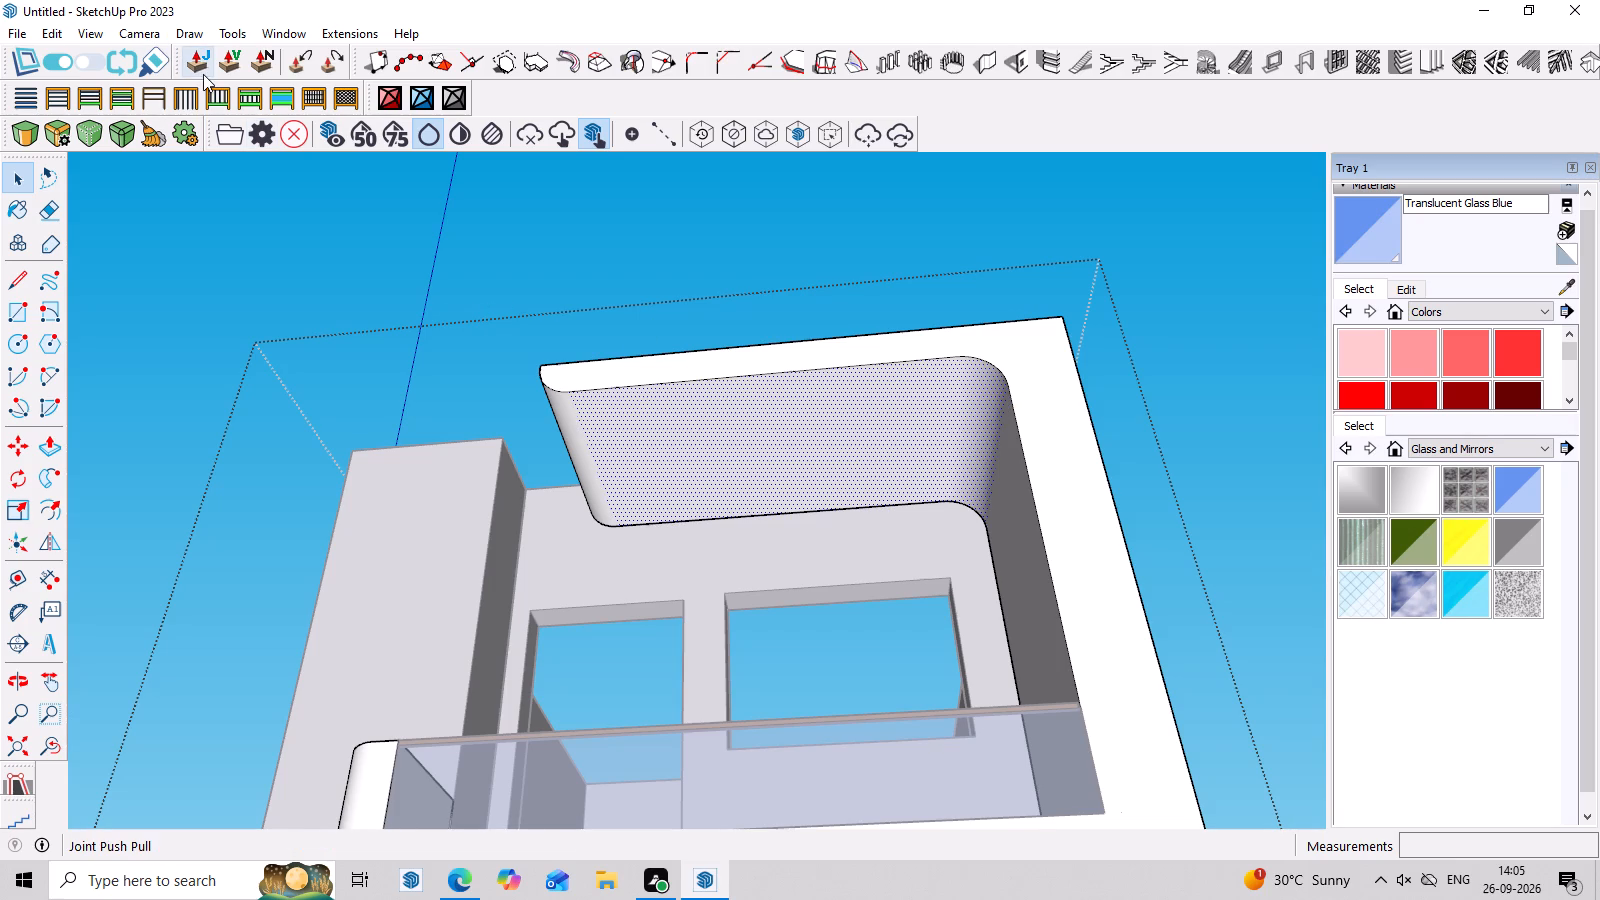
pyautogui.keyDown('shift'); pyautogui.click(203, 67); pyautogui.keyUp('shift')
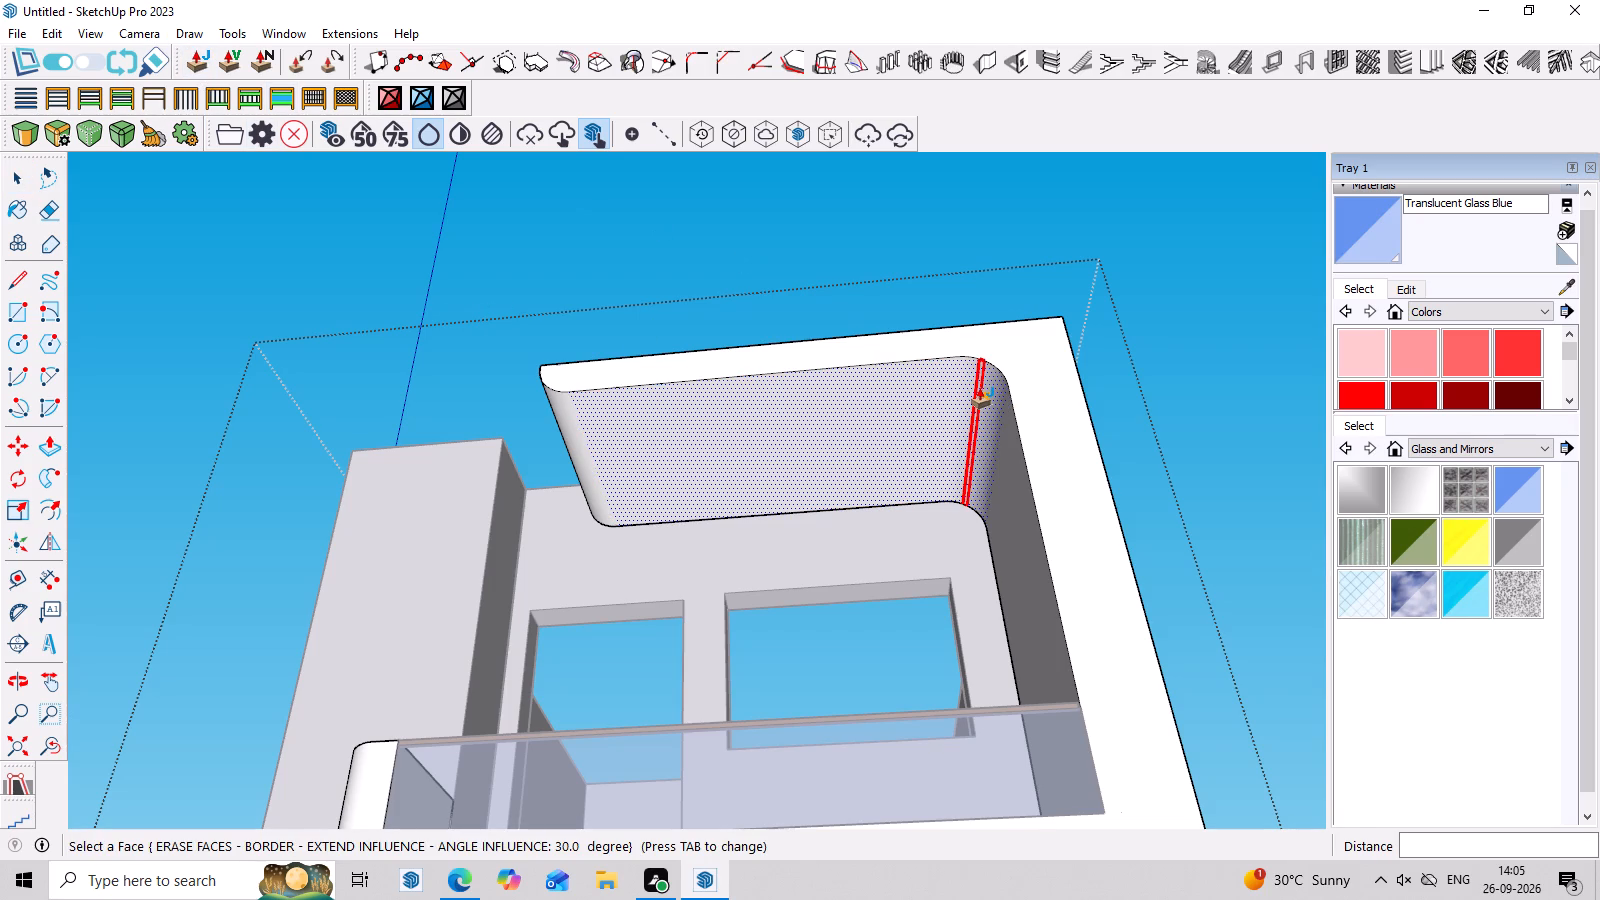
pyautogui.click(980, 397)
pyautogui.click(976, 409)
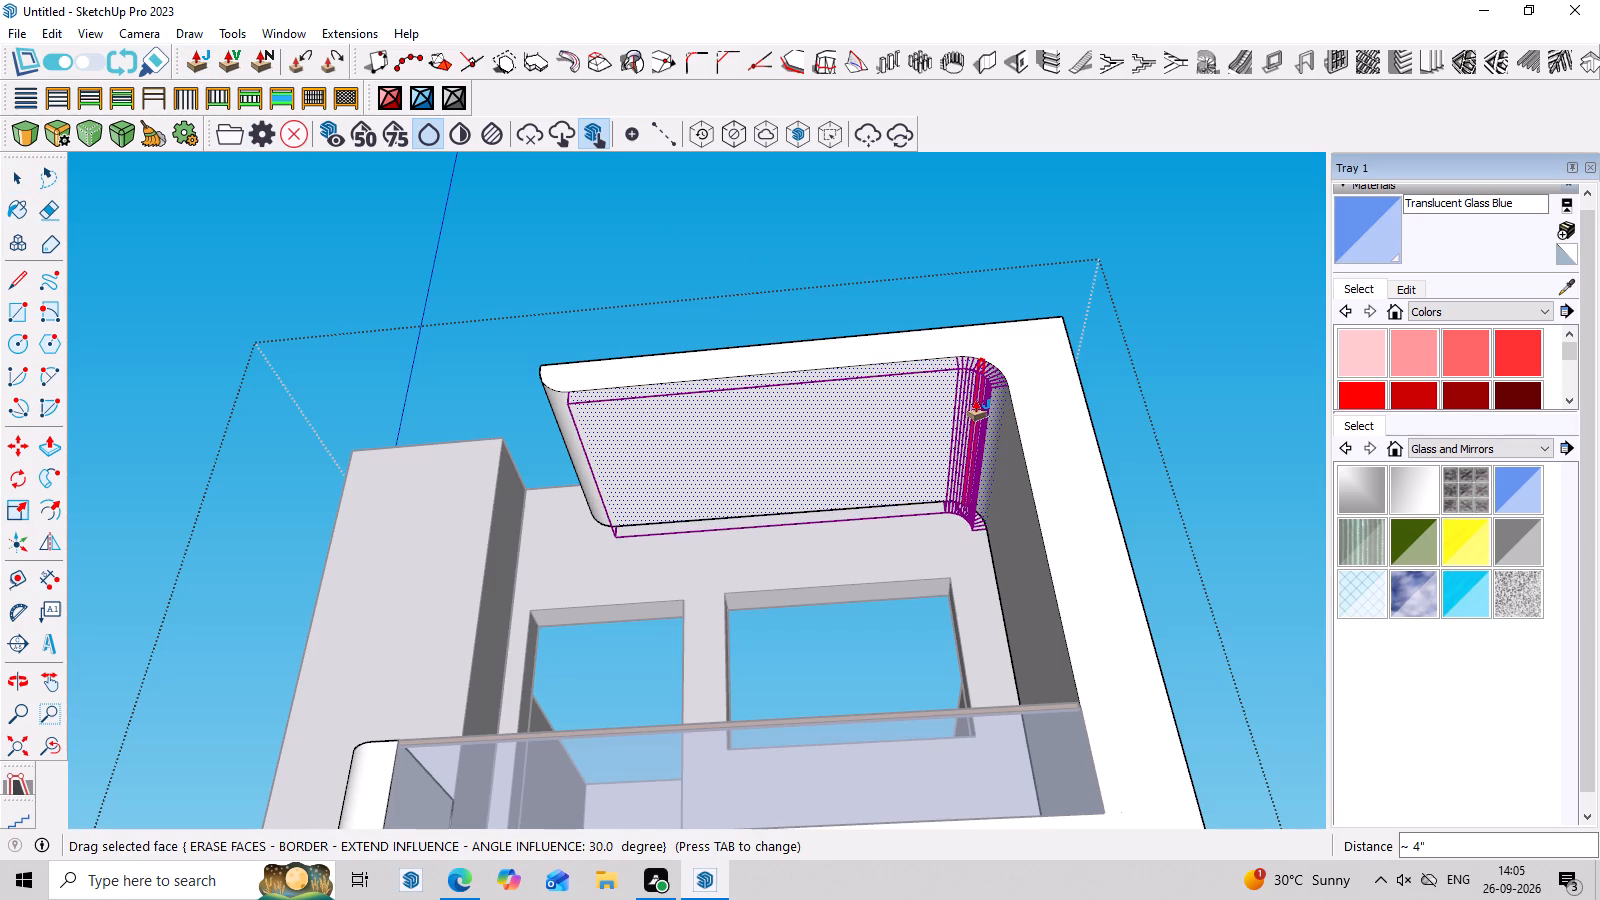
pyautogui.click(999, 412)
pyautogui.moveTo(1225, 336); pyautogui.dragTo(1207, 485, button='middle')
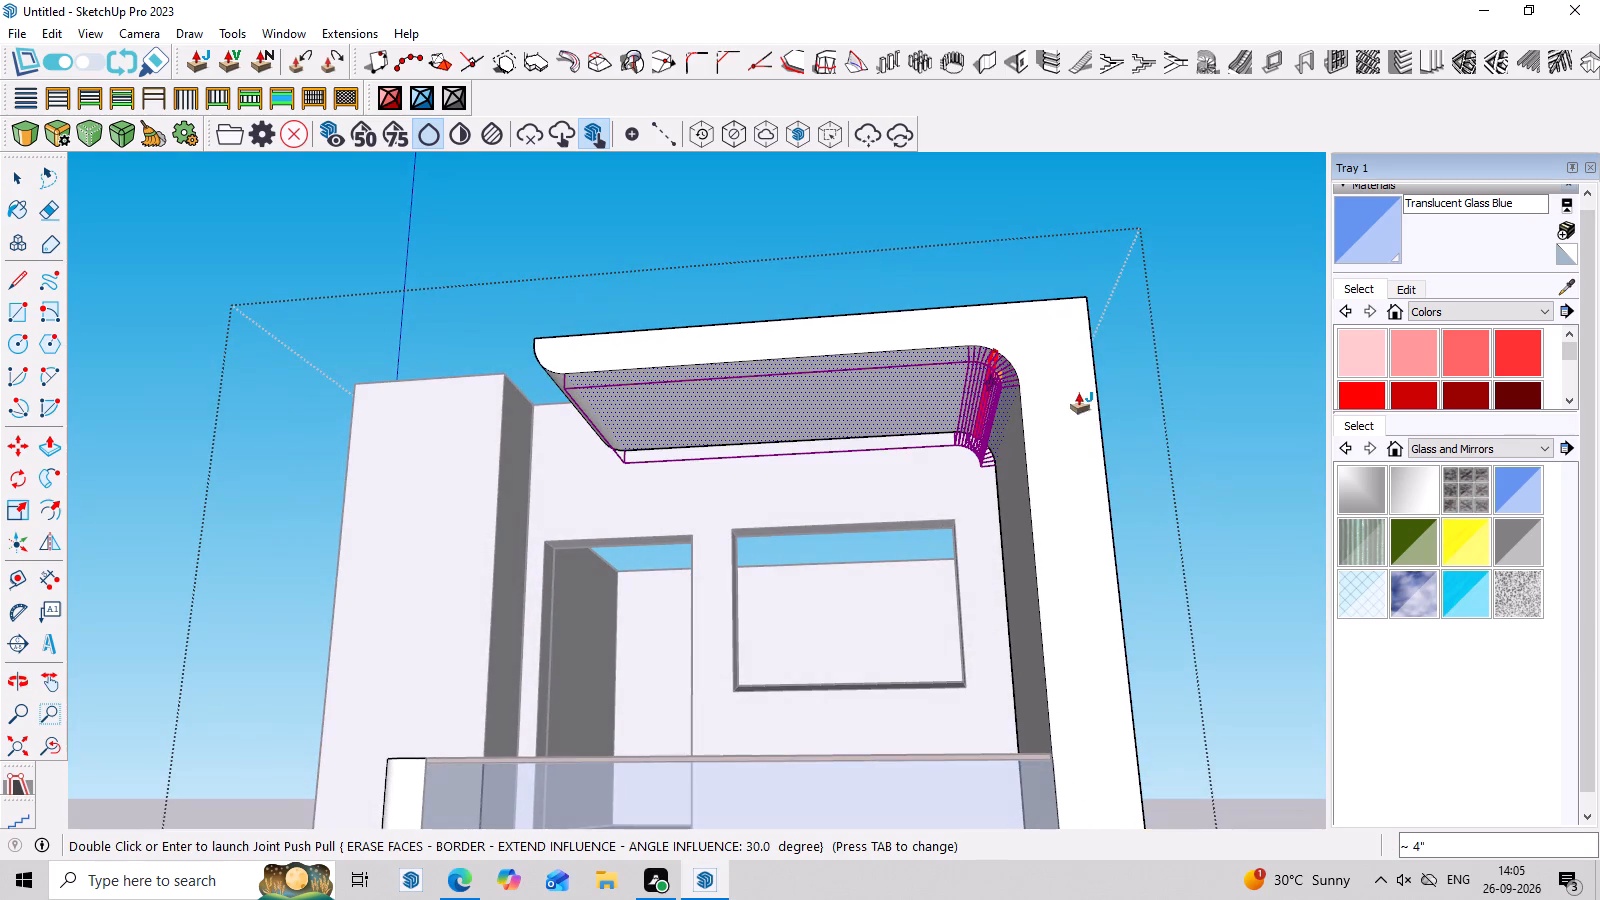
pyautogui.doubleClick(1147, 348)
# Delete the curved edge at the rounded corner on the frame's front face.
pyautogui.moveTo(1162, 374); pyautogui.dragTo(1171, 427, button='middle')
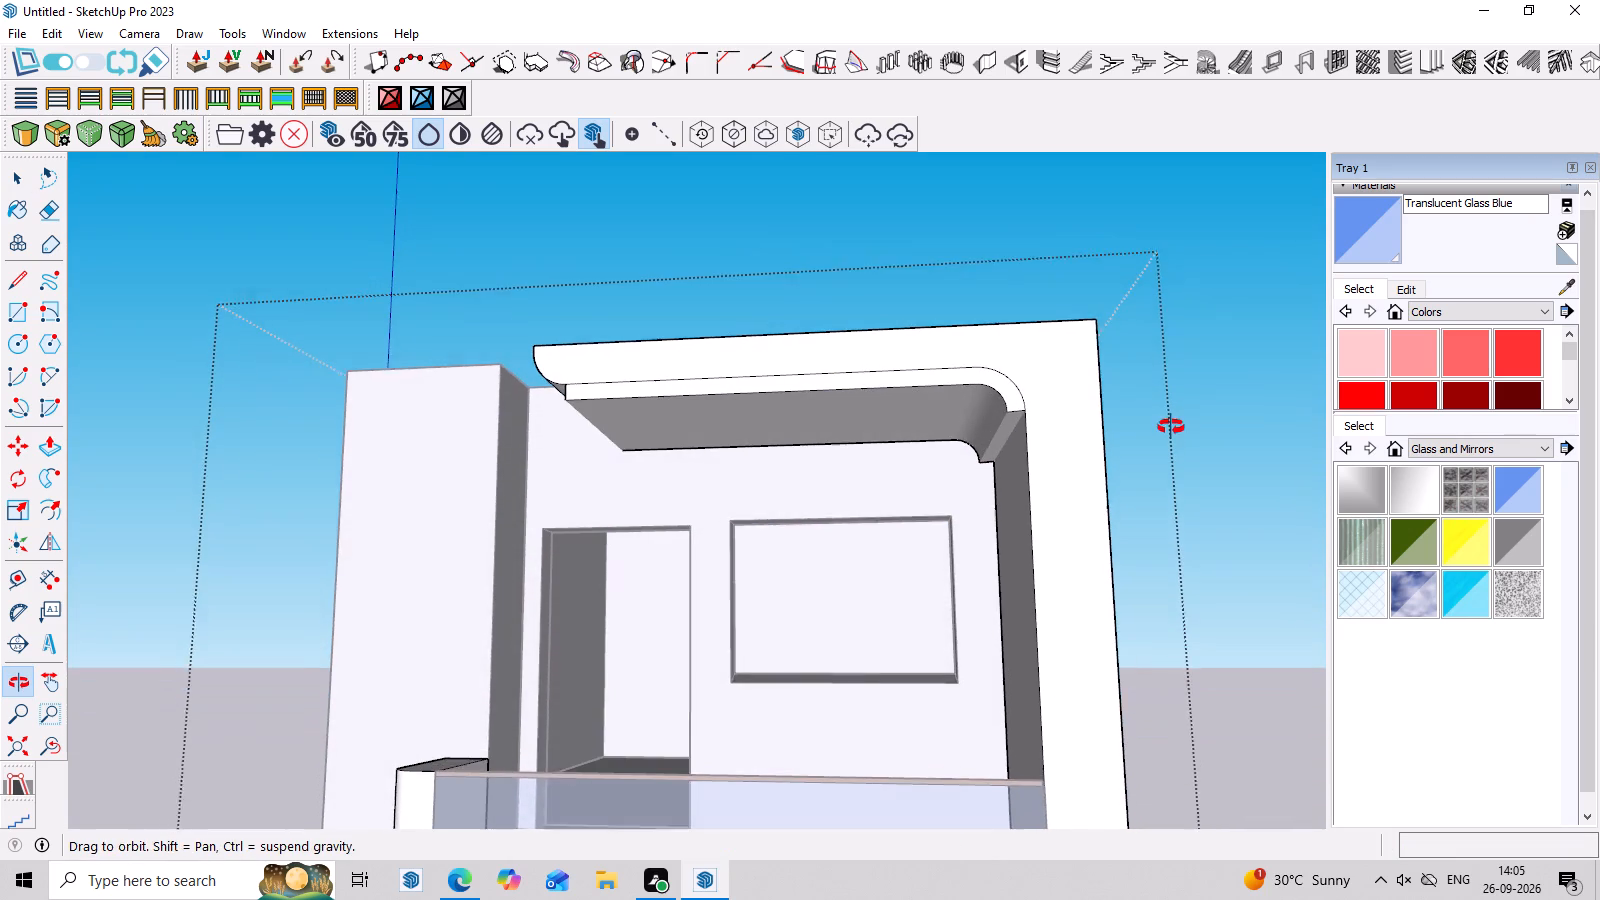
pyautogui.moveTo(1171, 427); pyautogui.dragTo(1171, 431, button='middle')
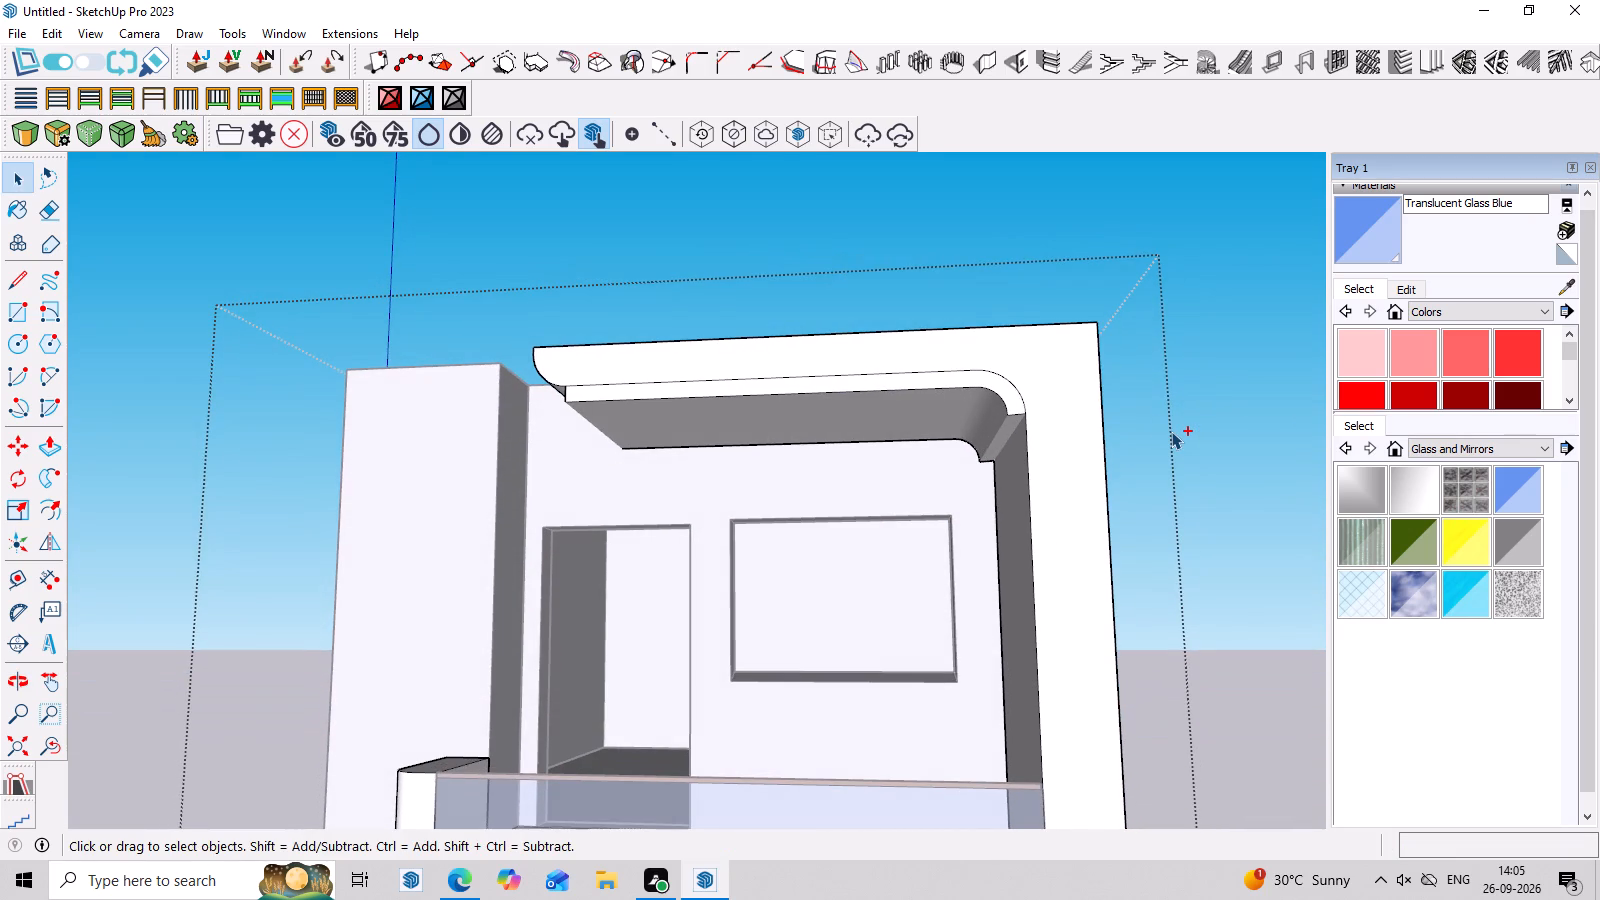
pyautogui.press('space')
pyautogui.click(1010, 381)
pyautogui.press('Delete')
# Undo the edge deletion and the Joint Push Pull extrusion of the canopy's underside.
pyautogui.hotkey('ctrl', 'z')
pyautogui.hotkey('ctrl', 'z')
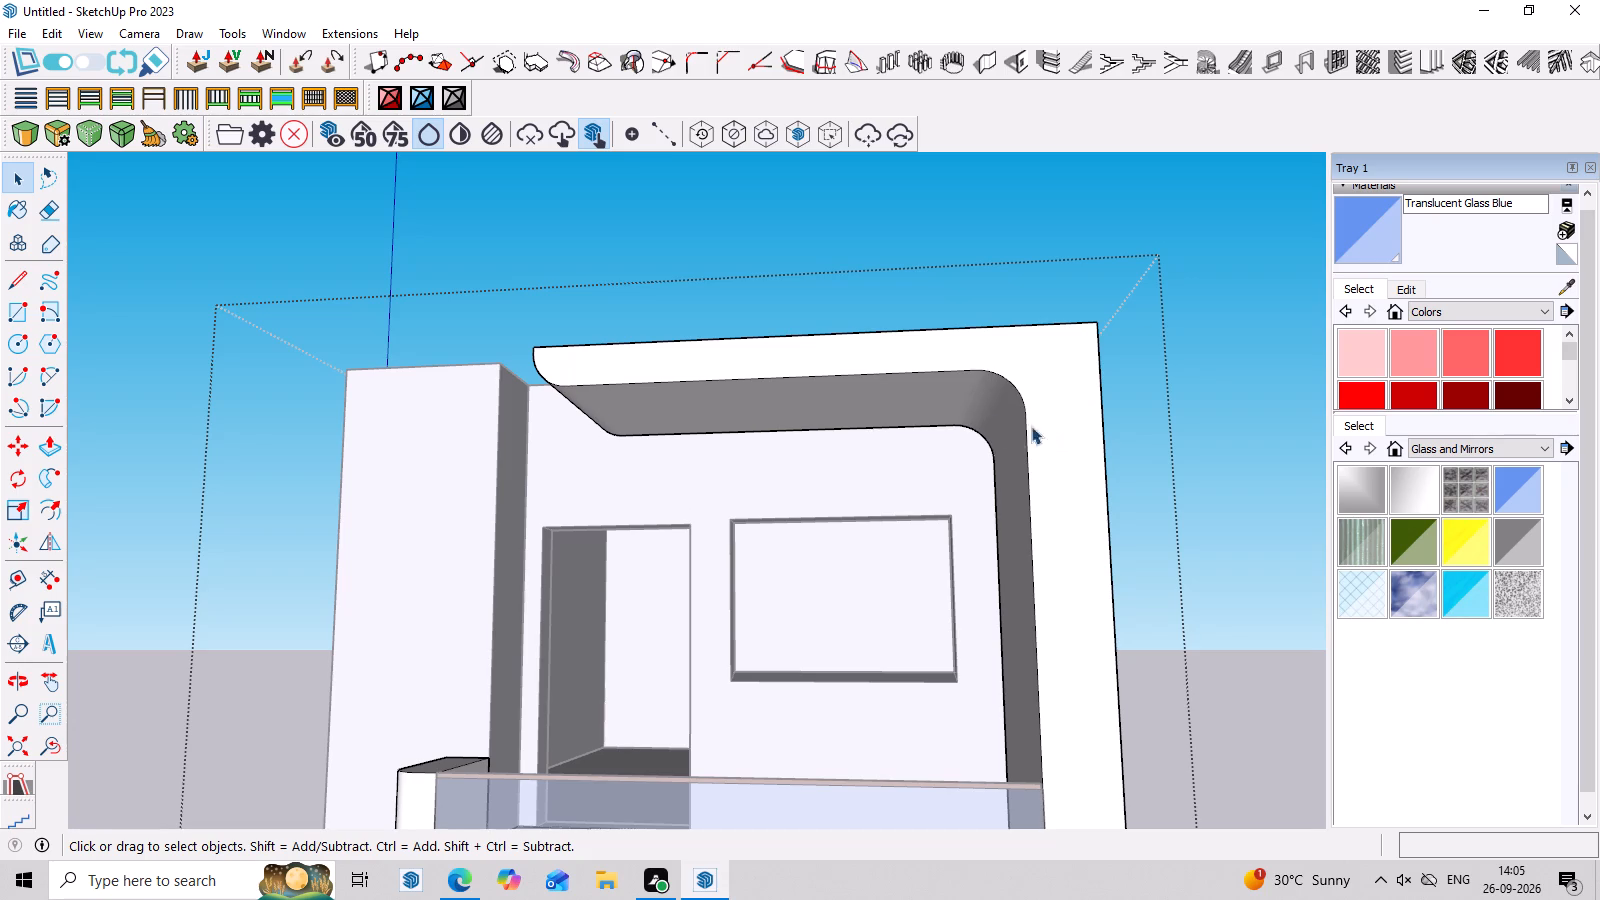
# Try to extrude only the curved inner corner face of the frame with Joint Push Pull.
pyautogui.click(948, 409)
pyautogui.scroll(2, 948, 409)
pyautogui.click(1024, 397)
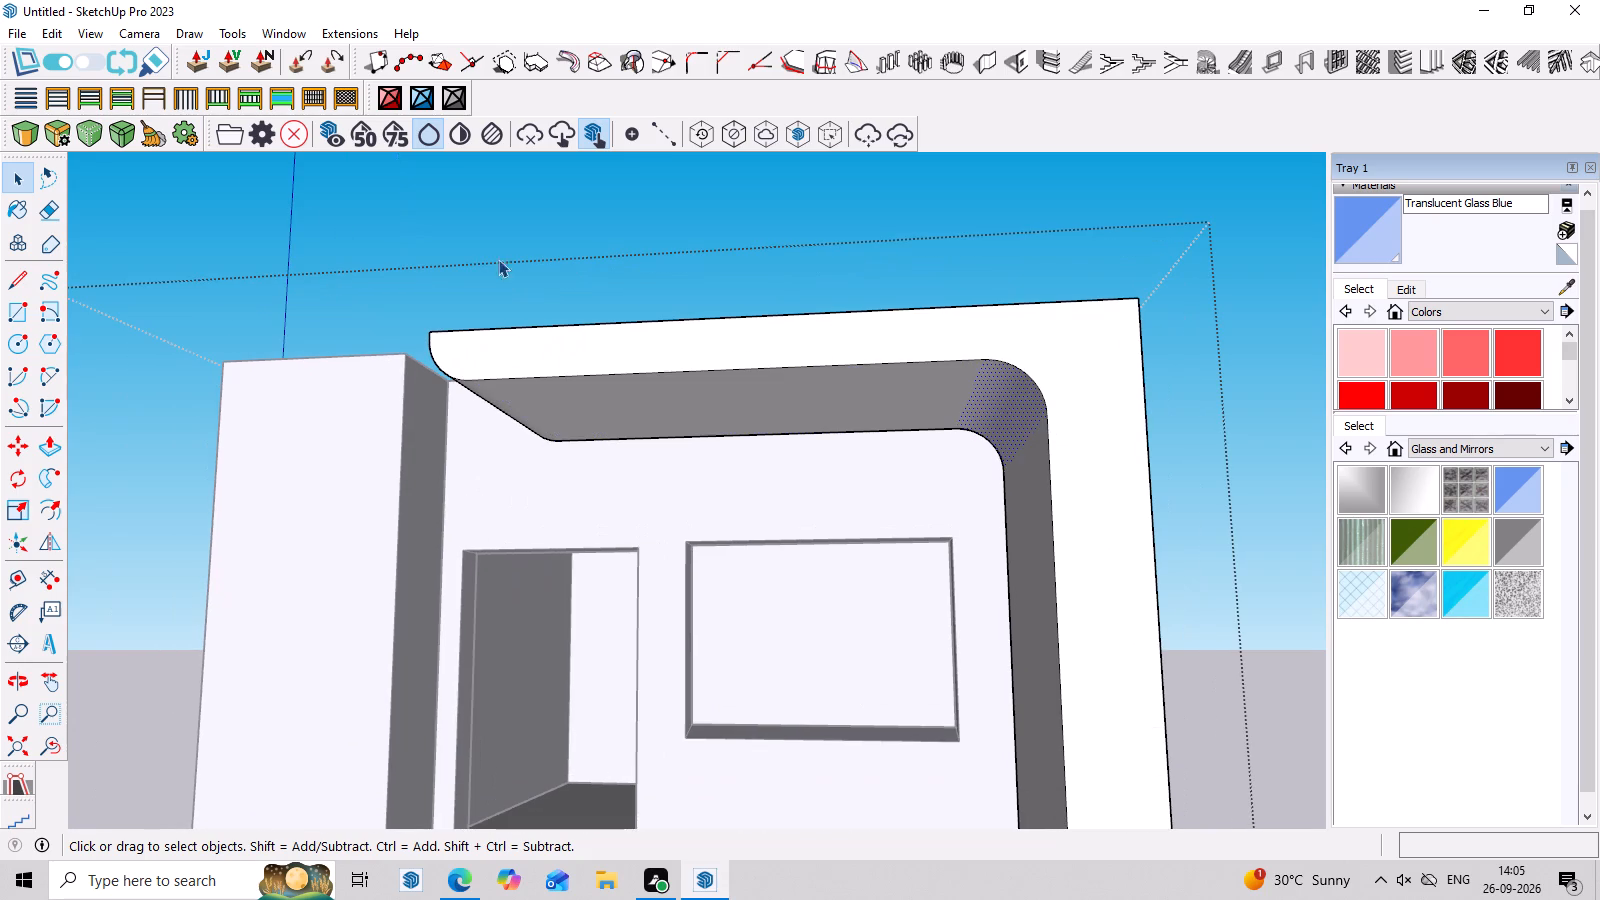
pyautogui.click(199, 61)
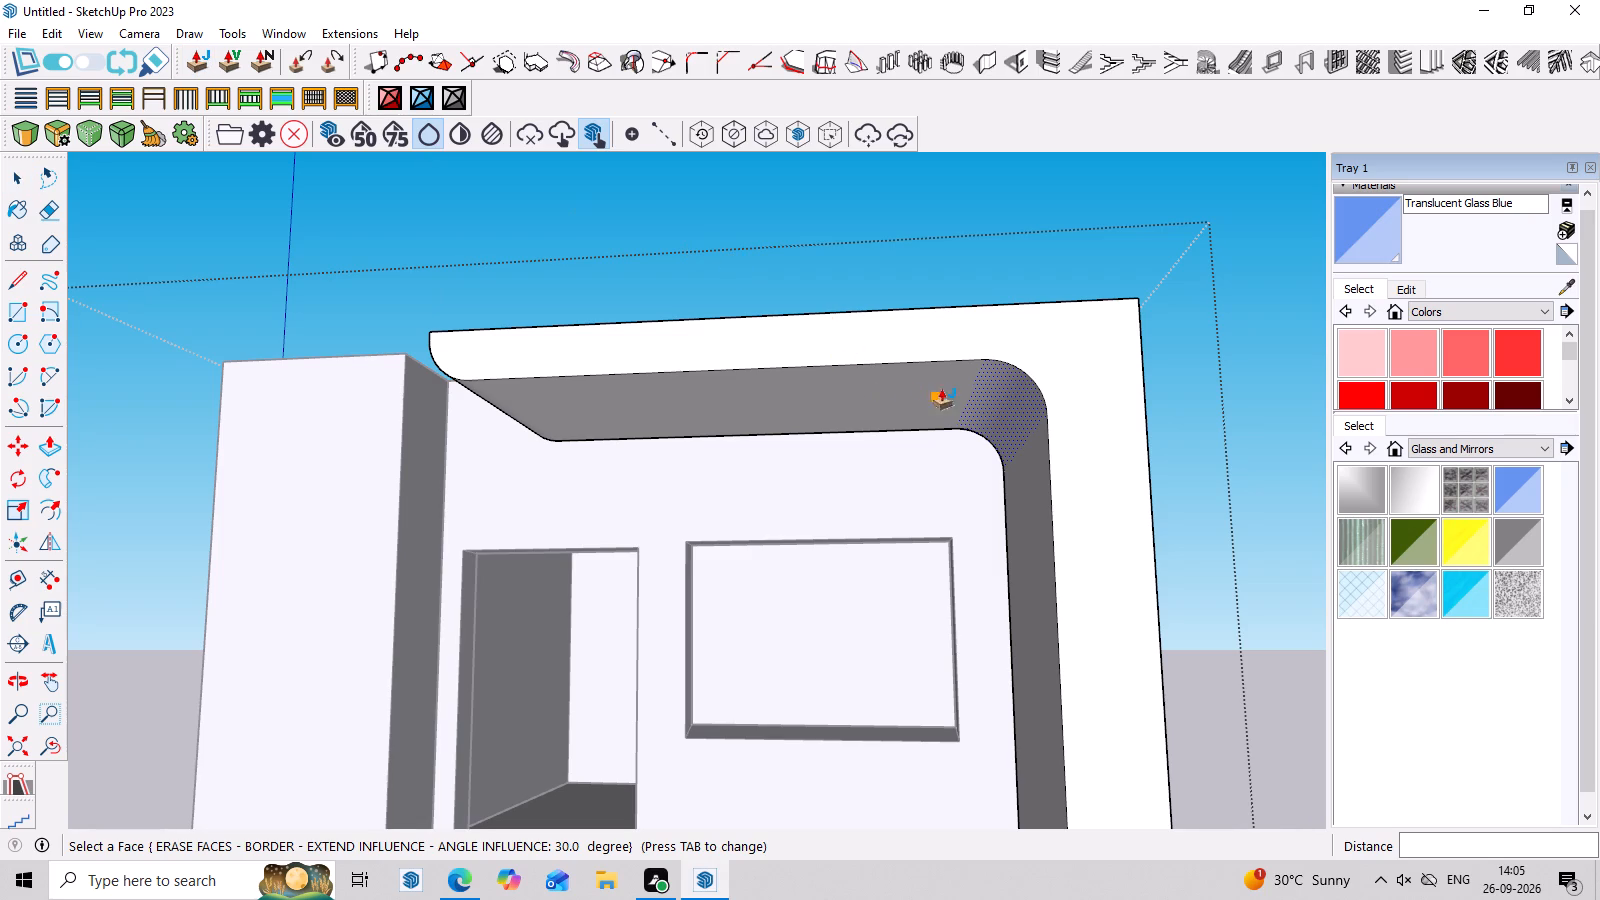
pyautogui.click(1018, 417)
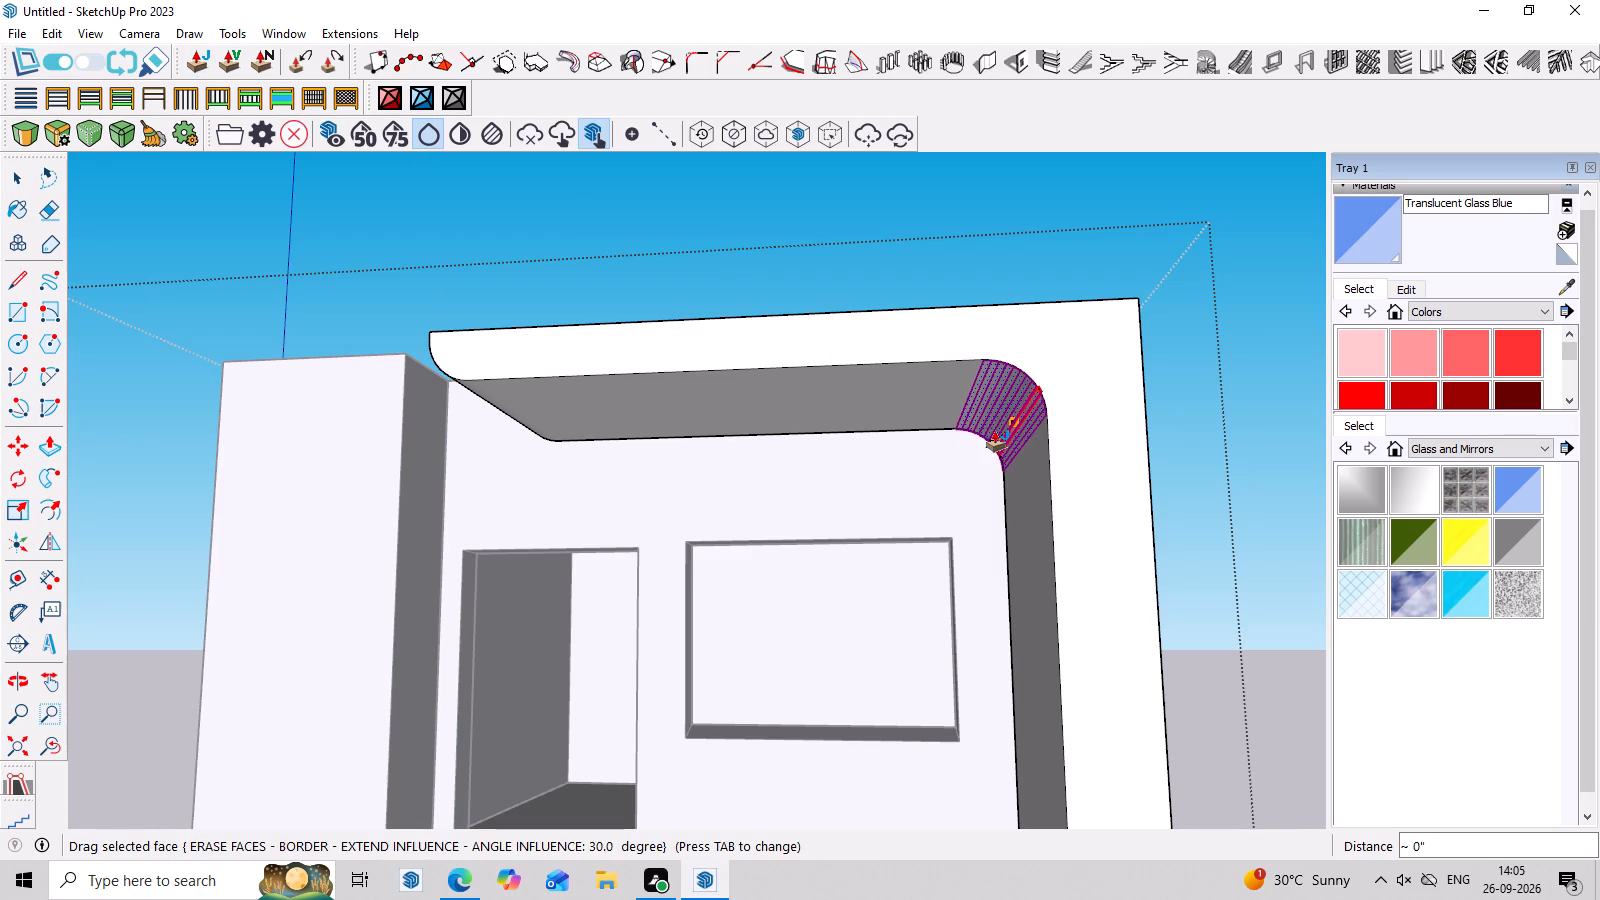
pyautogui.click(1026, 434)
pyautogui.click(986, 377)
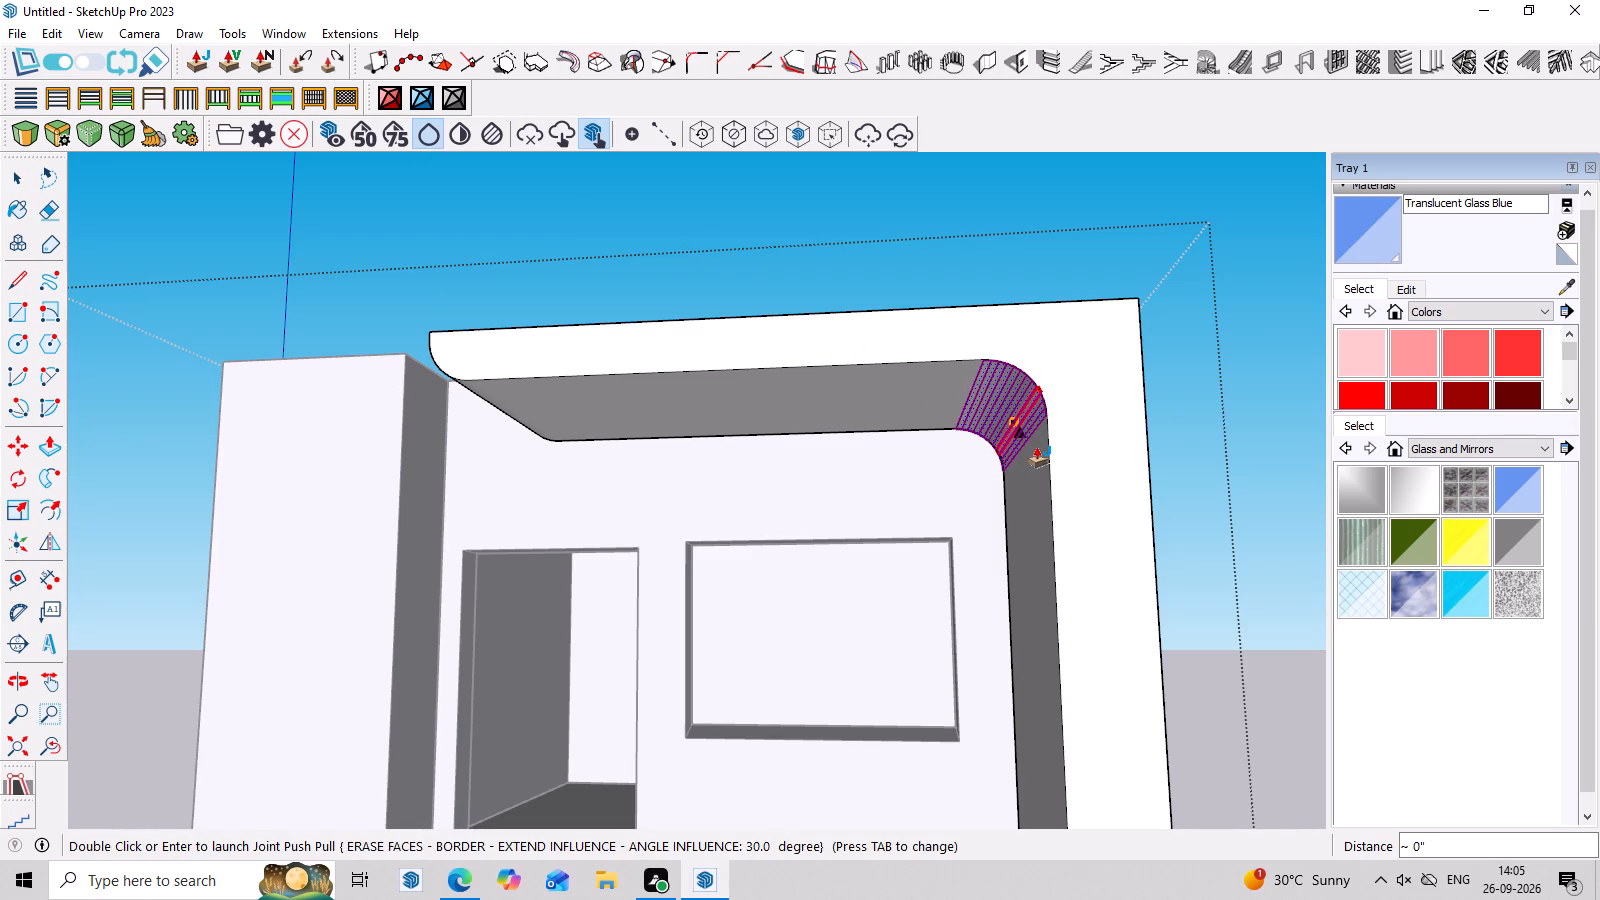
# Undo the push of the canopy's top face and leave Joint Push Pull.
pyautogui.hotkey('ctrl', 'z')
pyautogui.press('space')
# Select the curved inner corner face and examine it and the balcony frame from below, close up and above.
pyautogui.click(1026, 387)
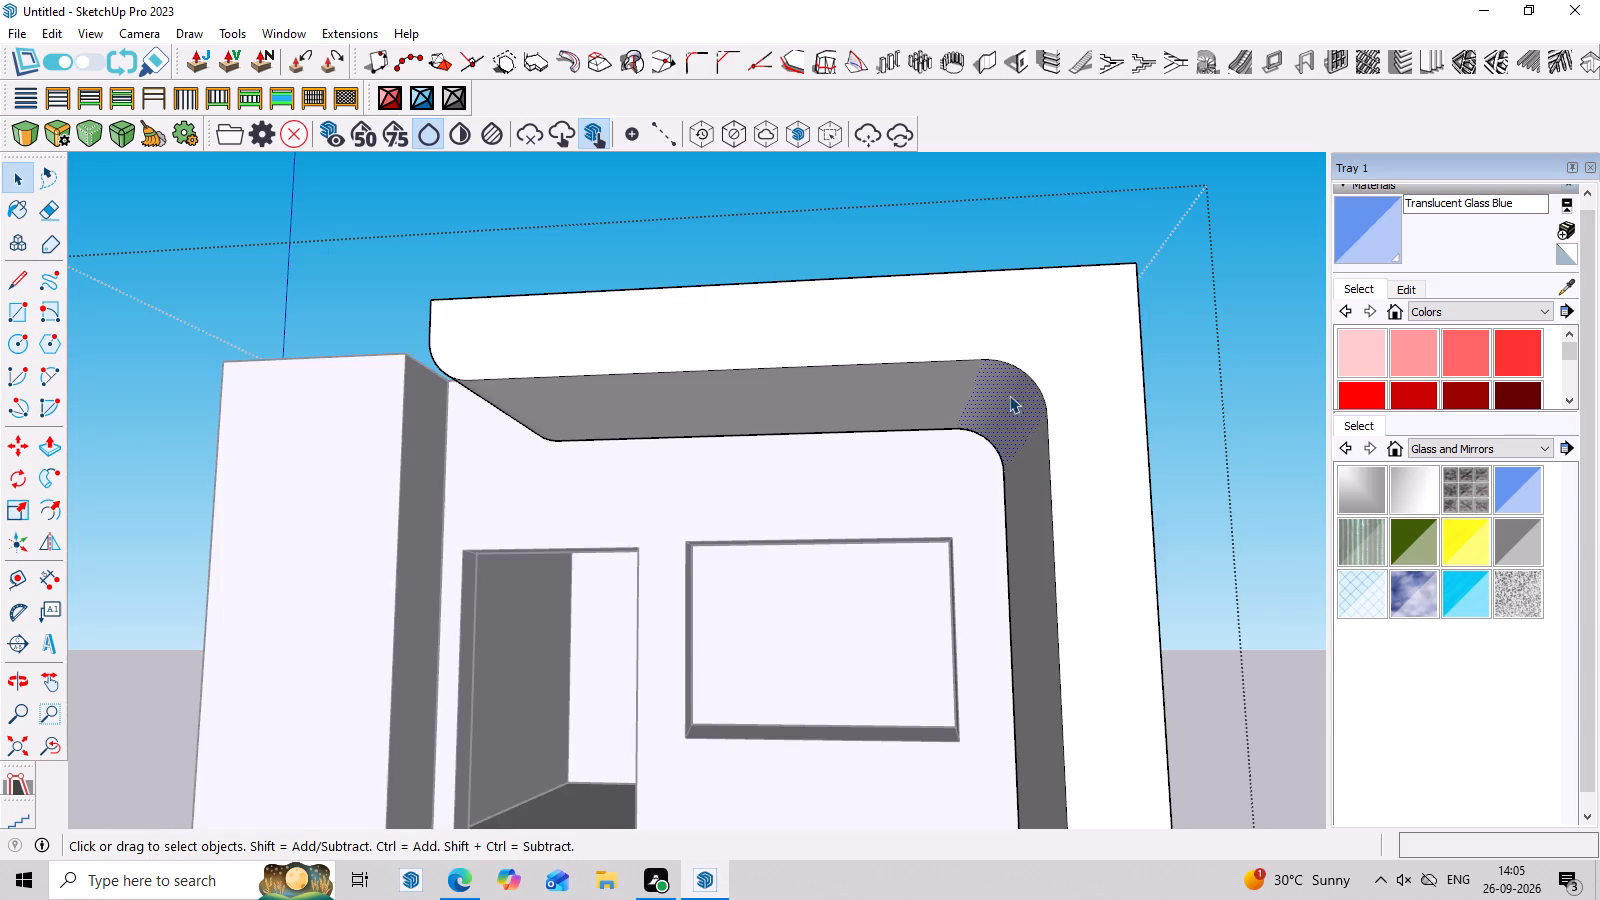
pyautogui.moveTo(998, 403); pyautogui.dragTo(967, 528, button='middle')
pyautogui.scroll(6, 996, 455)
pyautogui.moveTo(998, 452); pyautogui.dragTo(1037, 354, button='middle')
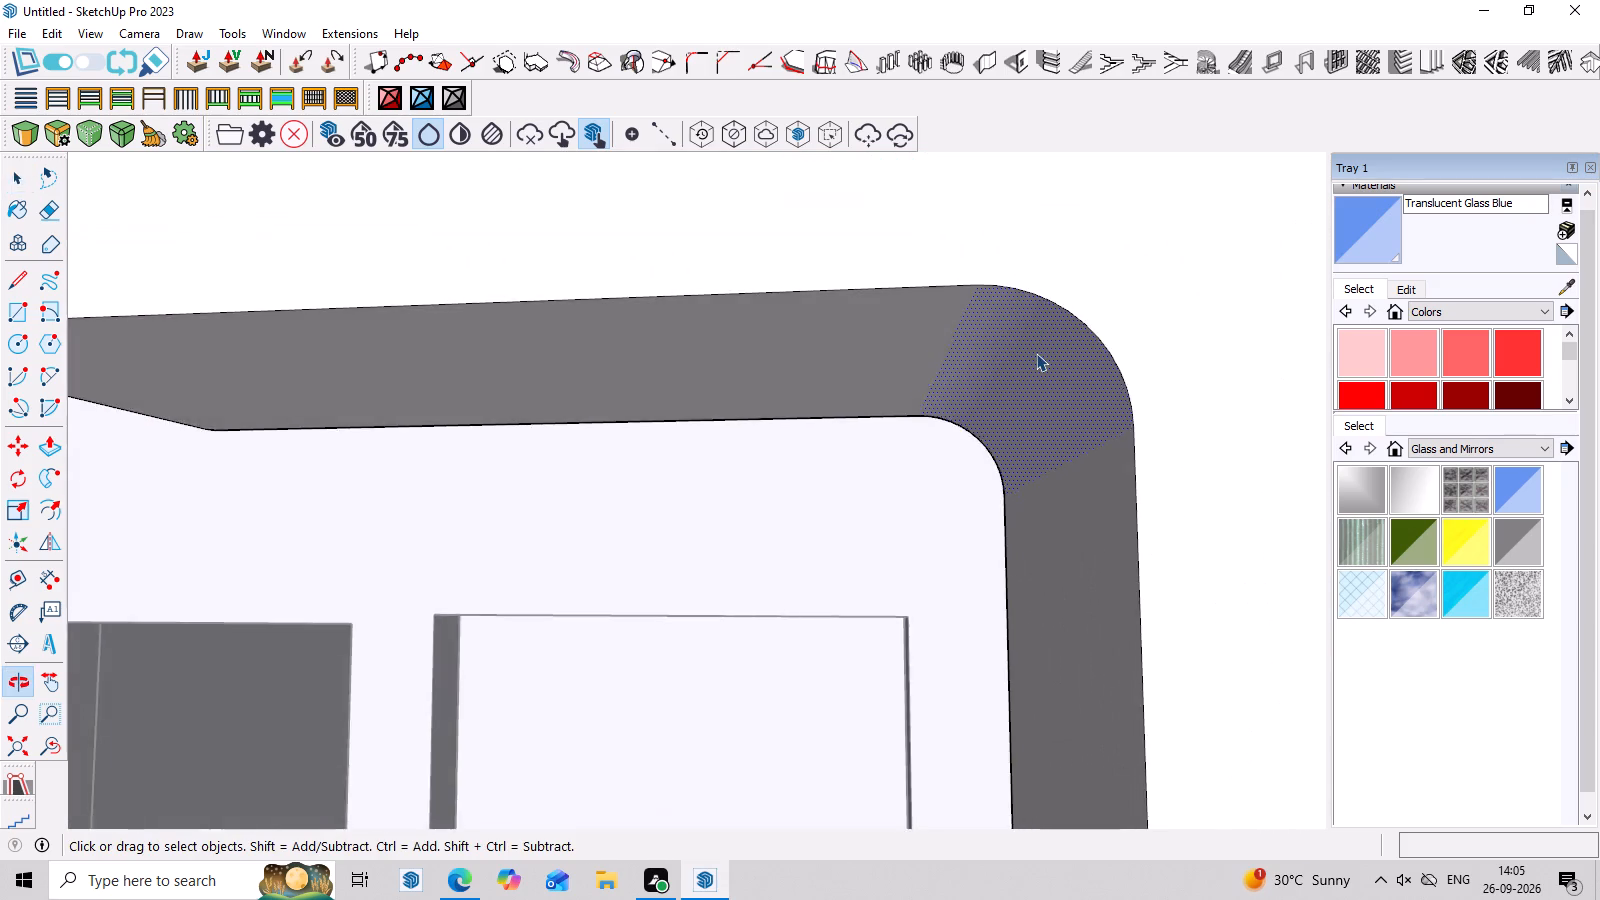
pyautogui.scroll(-8, 1036, 353)
pyautogui.moveTo(1035, 352); pyautogui.dragTo(1025, 575, button='middle')
pyautogui.scroll(-6, 984, 441)
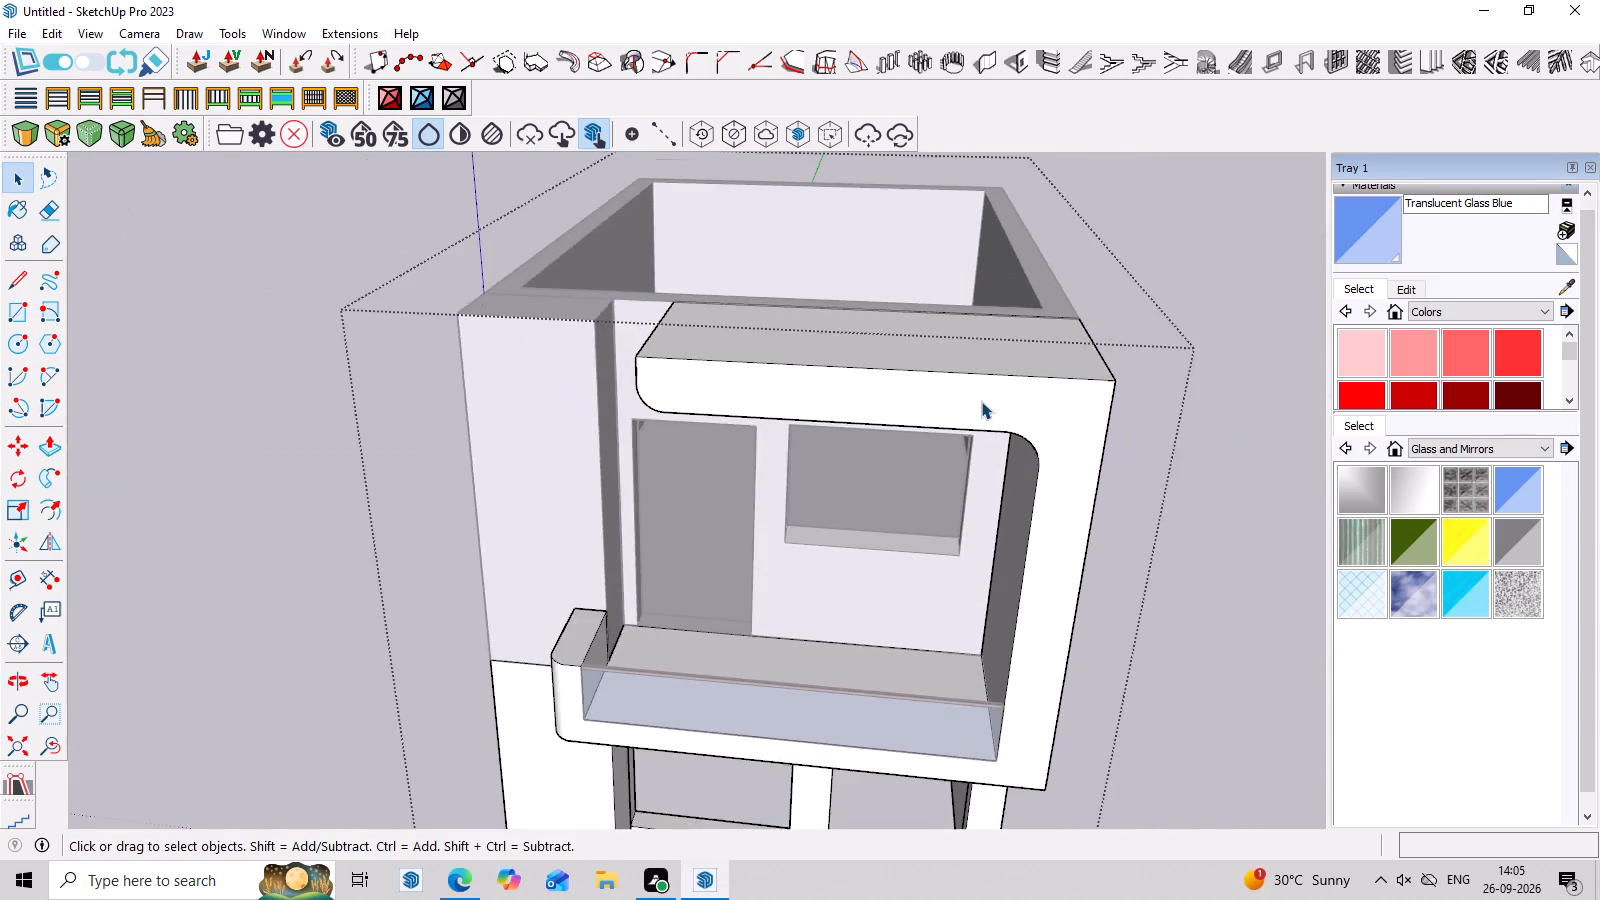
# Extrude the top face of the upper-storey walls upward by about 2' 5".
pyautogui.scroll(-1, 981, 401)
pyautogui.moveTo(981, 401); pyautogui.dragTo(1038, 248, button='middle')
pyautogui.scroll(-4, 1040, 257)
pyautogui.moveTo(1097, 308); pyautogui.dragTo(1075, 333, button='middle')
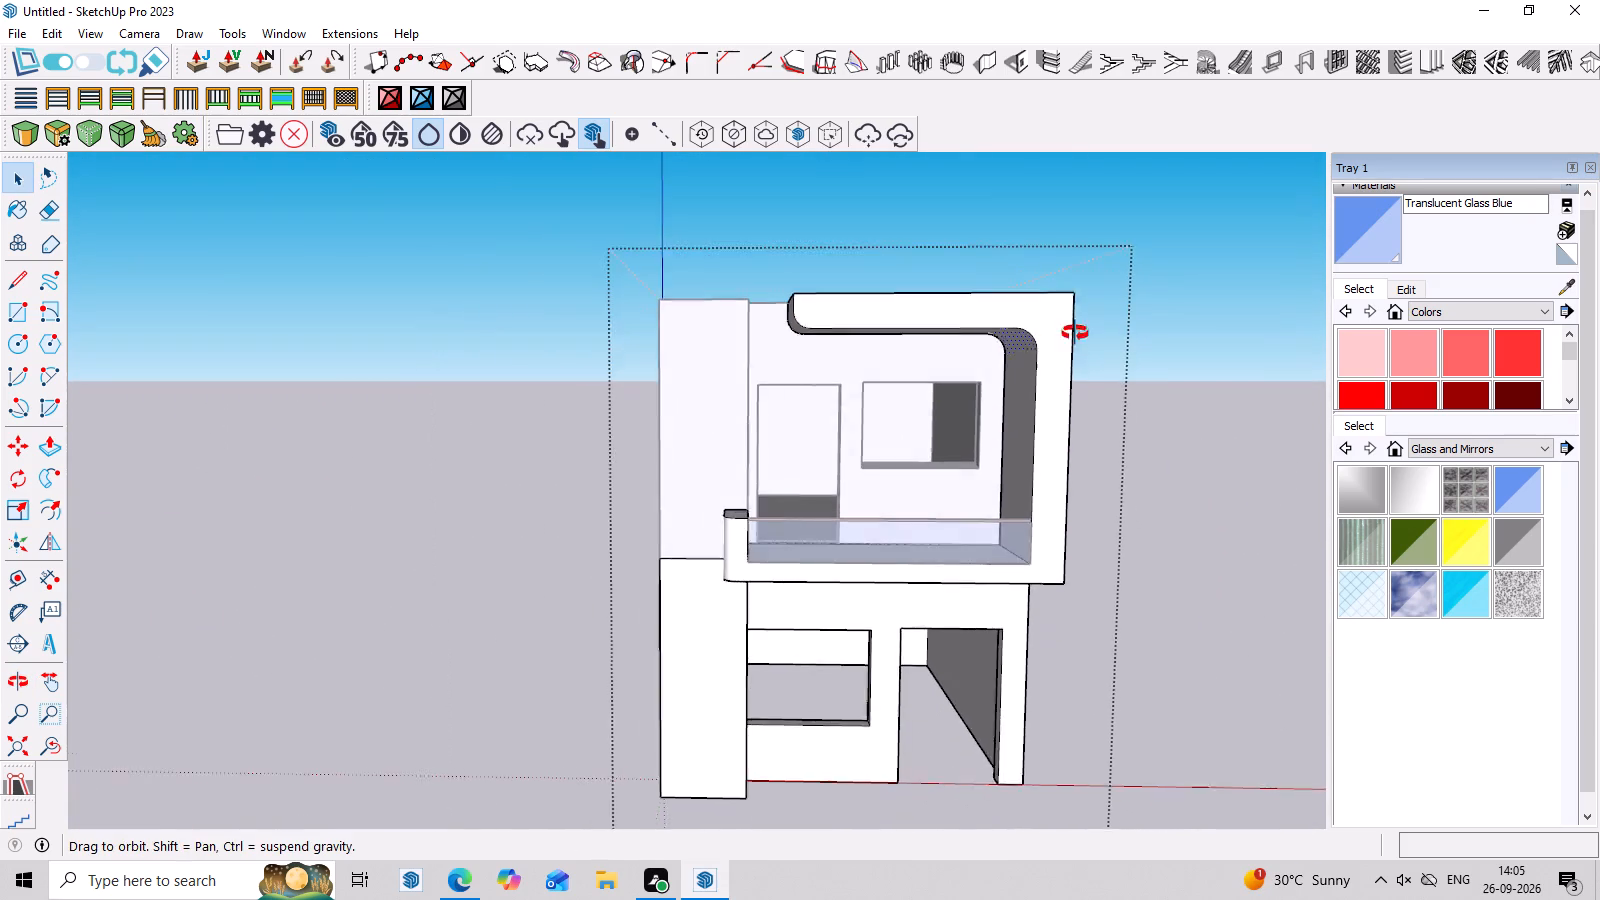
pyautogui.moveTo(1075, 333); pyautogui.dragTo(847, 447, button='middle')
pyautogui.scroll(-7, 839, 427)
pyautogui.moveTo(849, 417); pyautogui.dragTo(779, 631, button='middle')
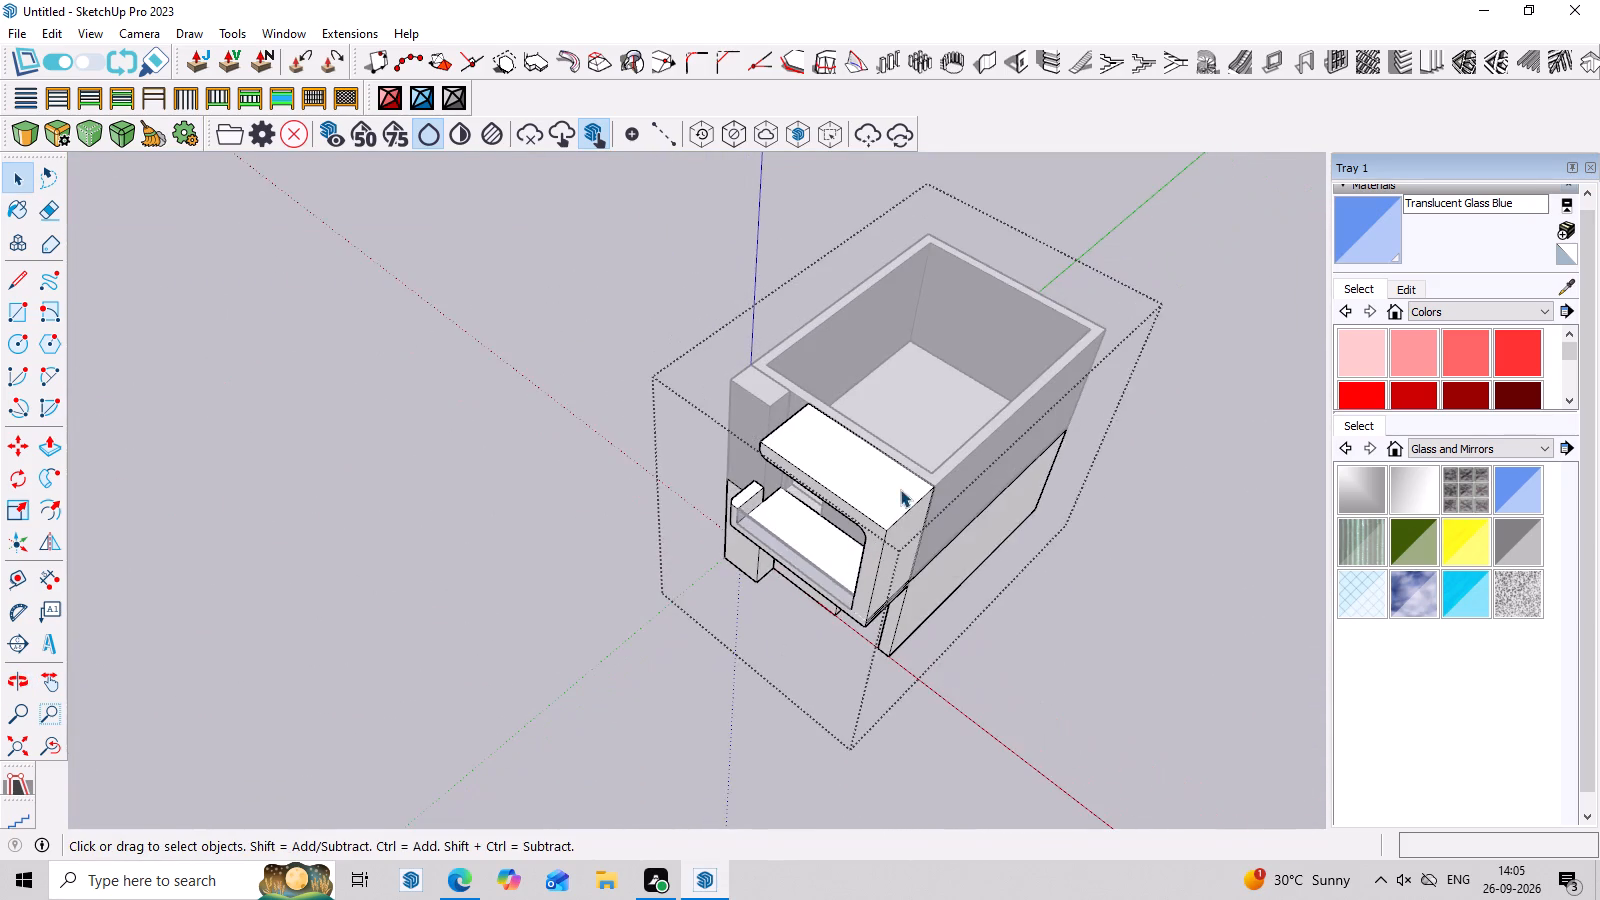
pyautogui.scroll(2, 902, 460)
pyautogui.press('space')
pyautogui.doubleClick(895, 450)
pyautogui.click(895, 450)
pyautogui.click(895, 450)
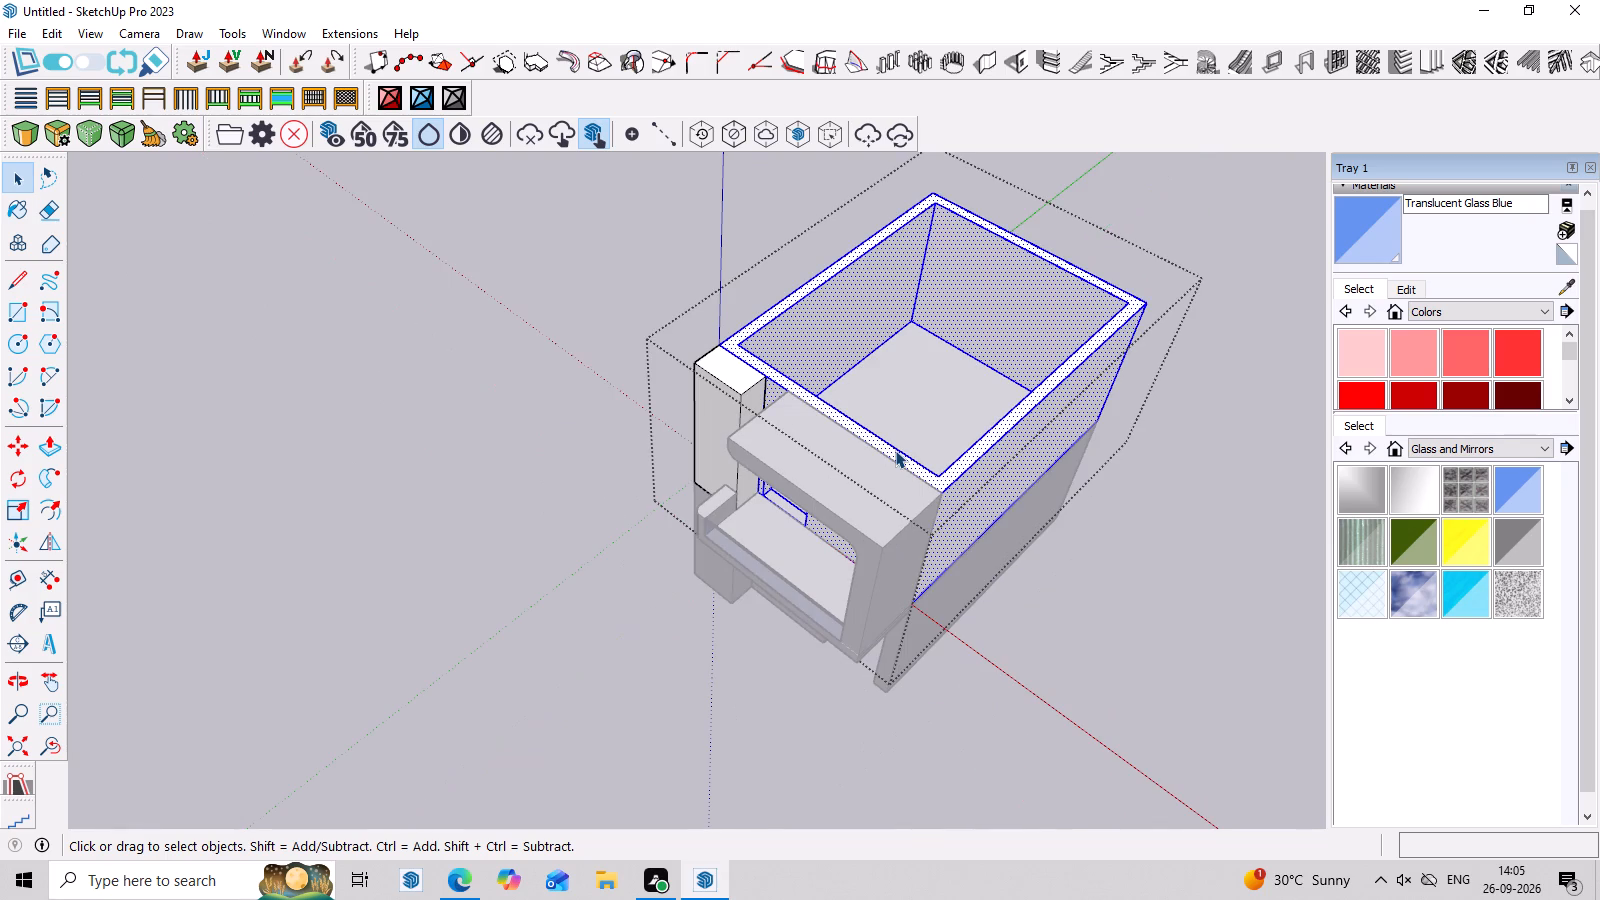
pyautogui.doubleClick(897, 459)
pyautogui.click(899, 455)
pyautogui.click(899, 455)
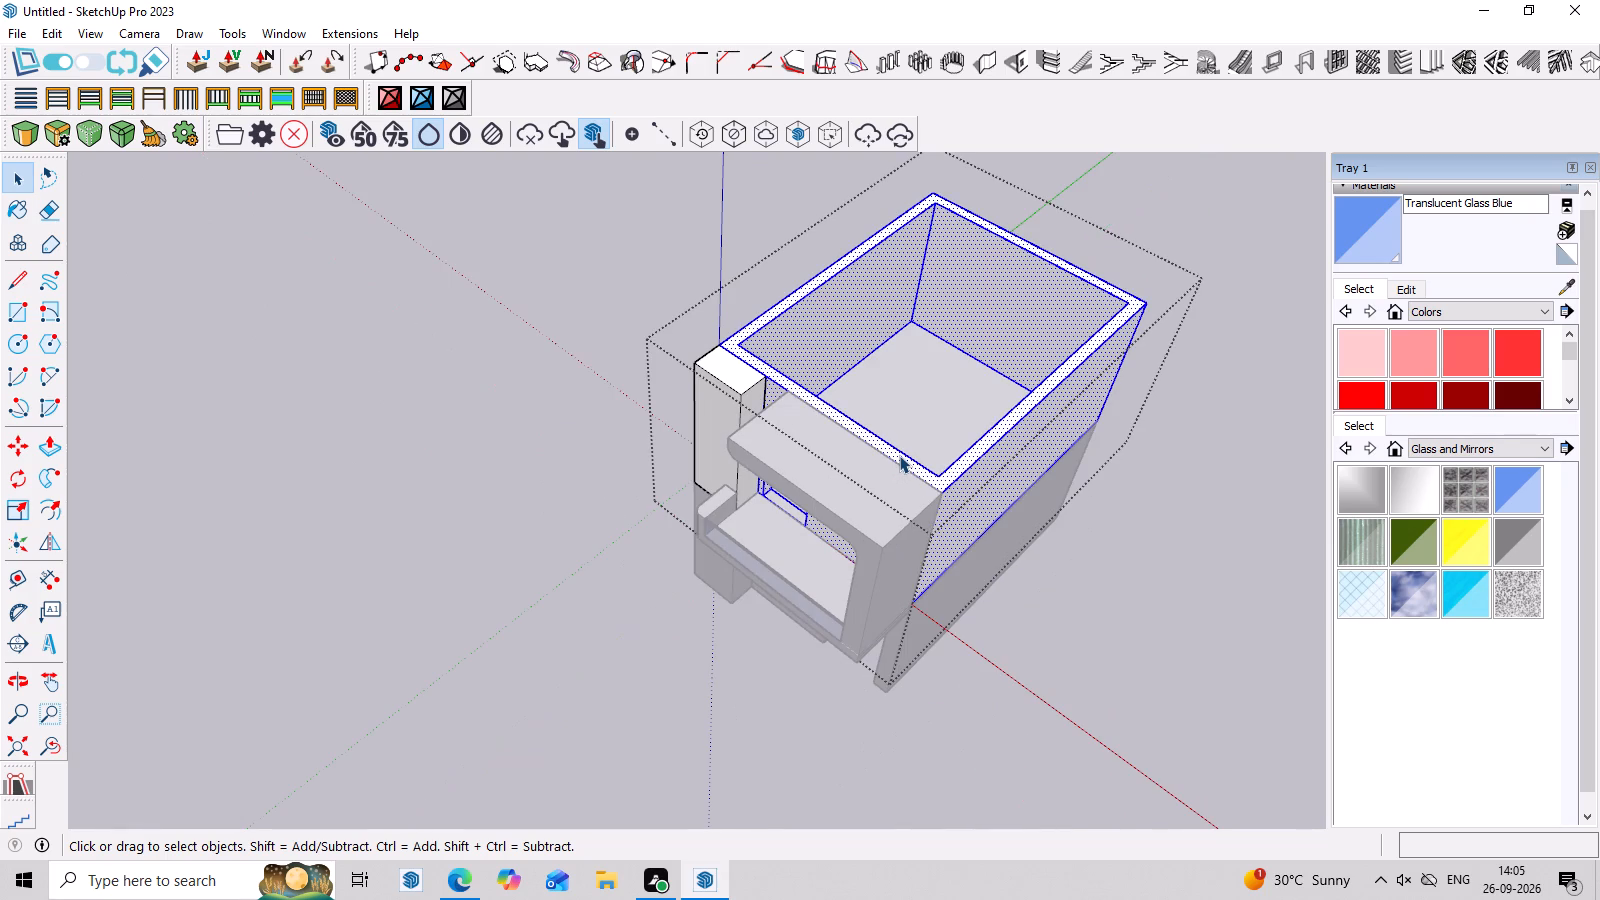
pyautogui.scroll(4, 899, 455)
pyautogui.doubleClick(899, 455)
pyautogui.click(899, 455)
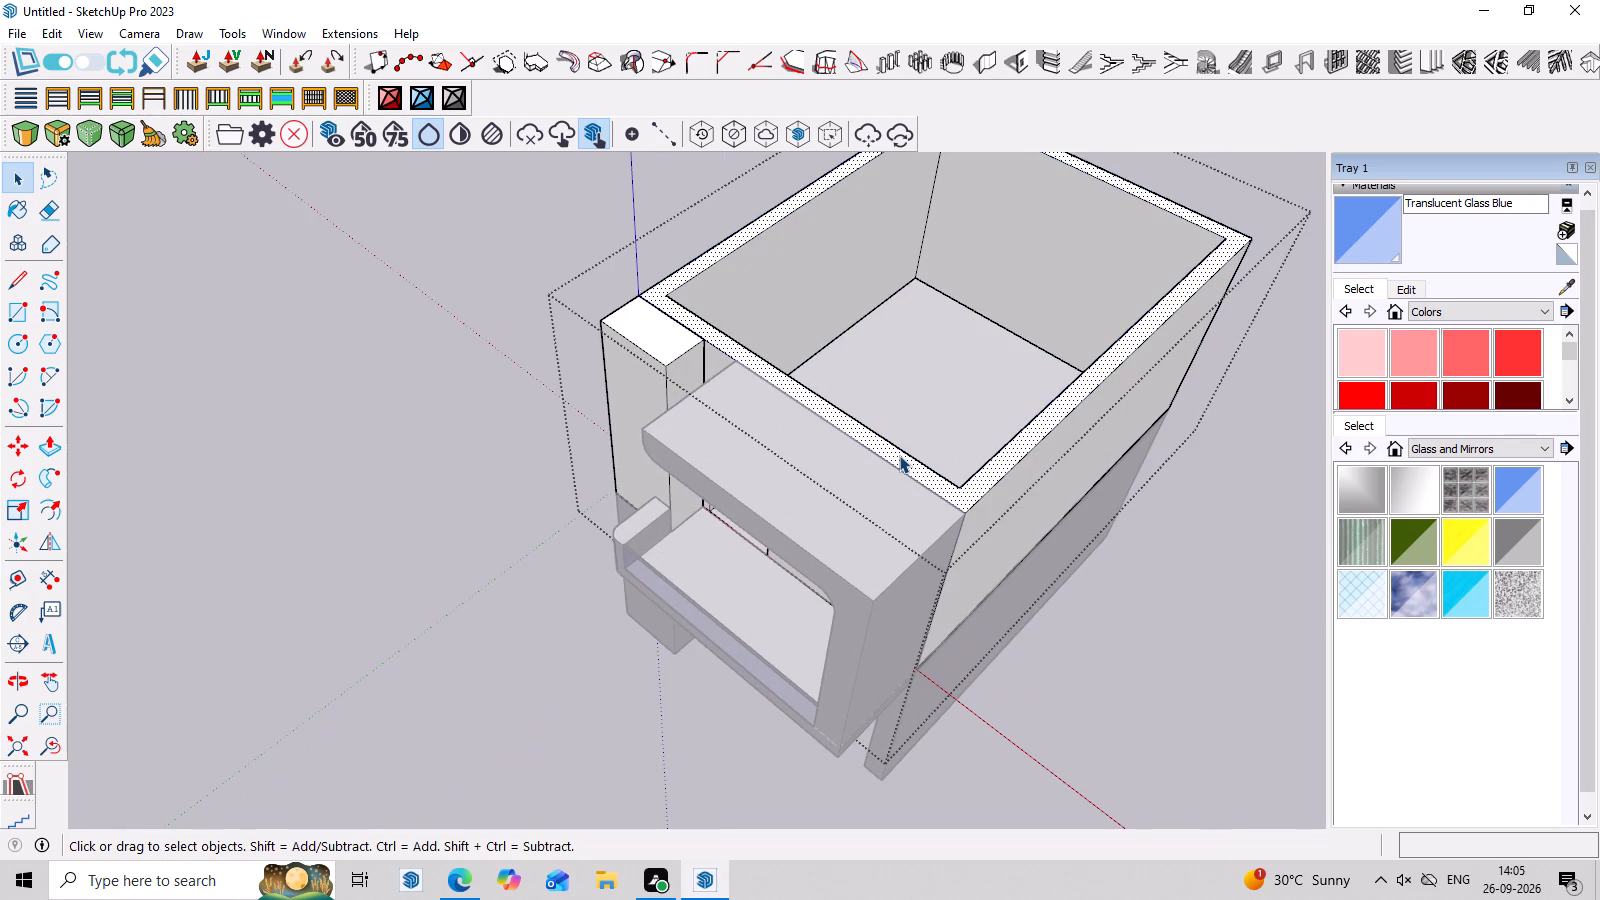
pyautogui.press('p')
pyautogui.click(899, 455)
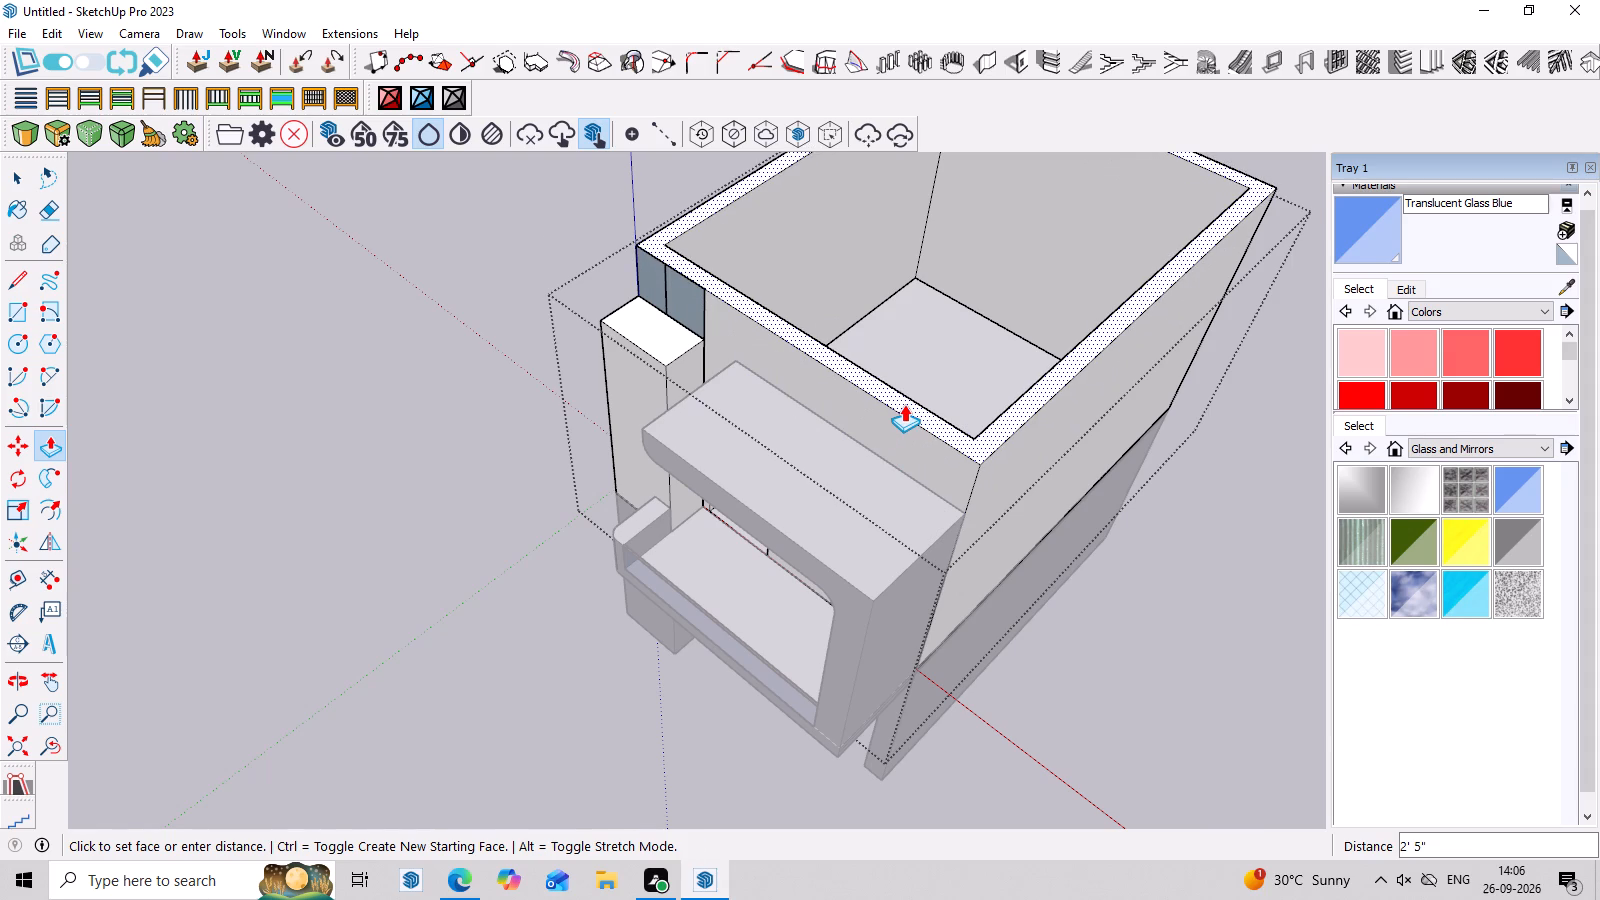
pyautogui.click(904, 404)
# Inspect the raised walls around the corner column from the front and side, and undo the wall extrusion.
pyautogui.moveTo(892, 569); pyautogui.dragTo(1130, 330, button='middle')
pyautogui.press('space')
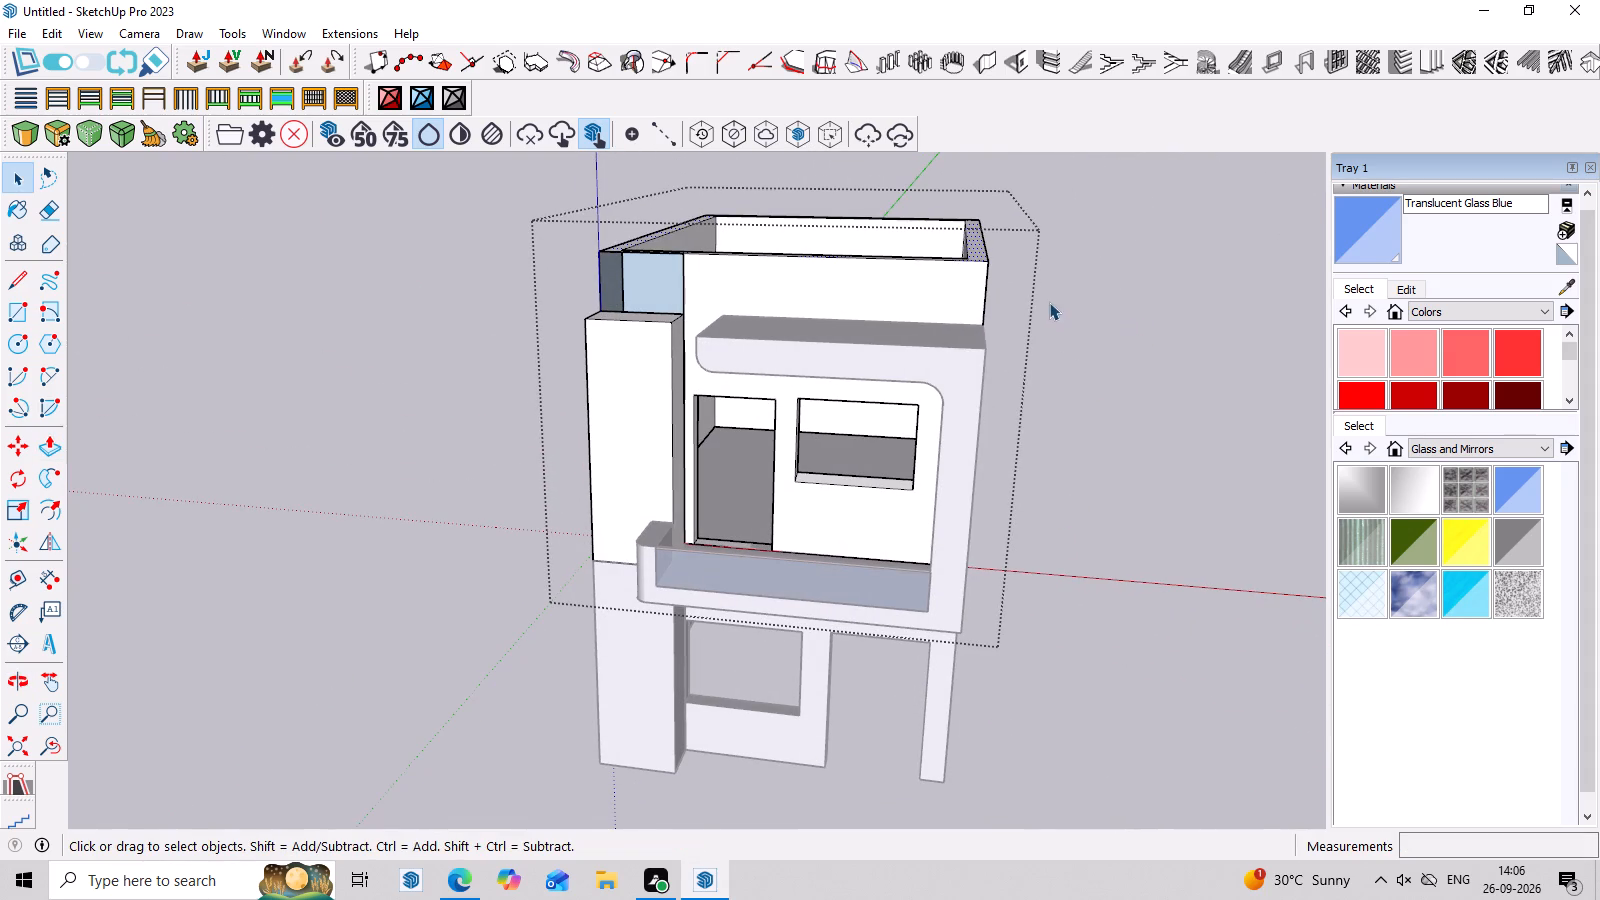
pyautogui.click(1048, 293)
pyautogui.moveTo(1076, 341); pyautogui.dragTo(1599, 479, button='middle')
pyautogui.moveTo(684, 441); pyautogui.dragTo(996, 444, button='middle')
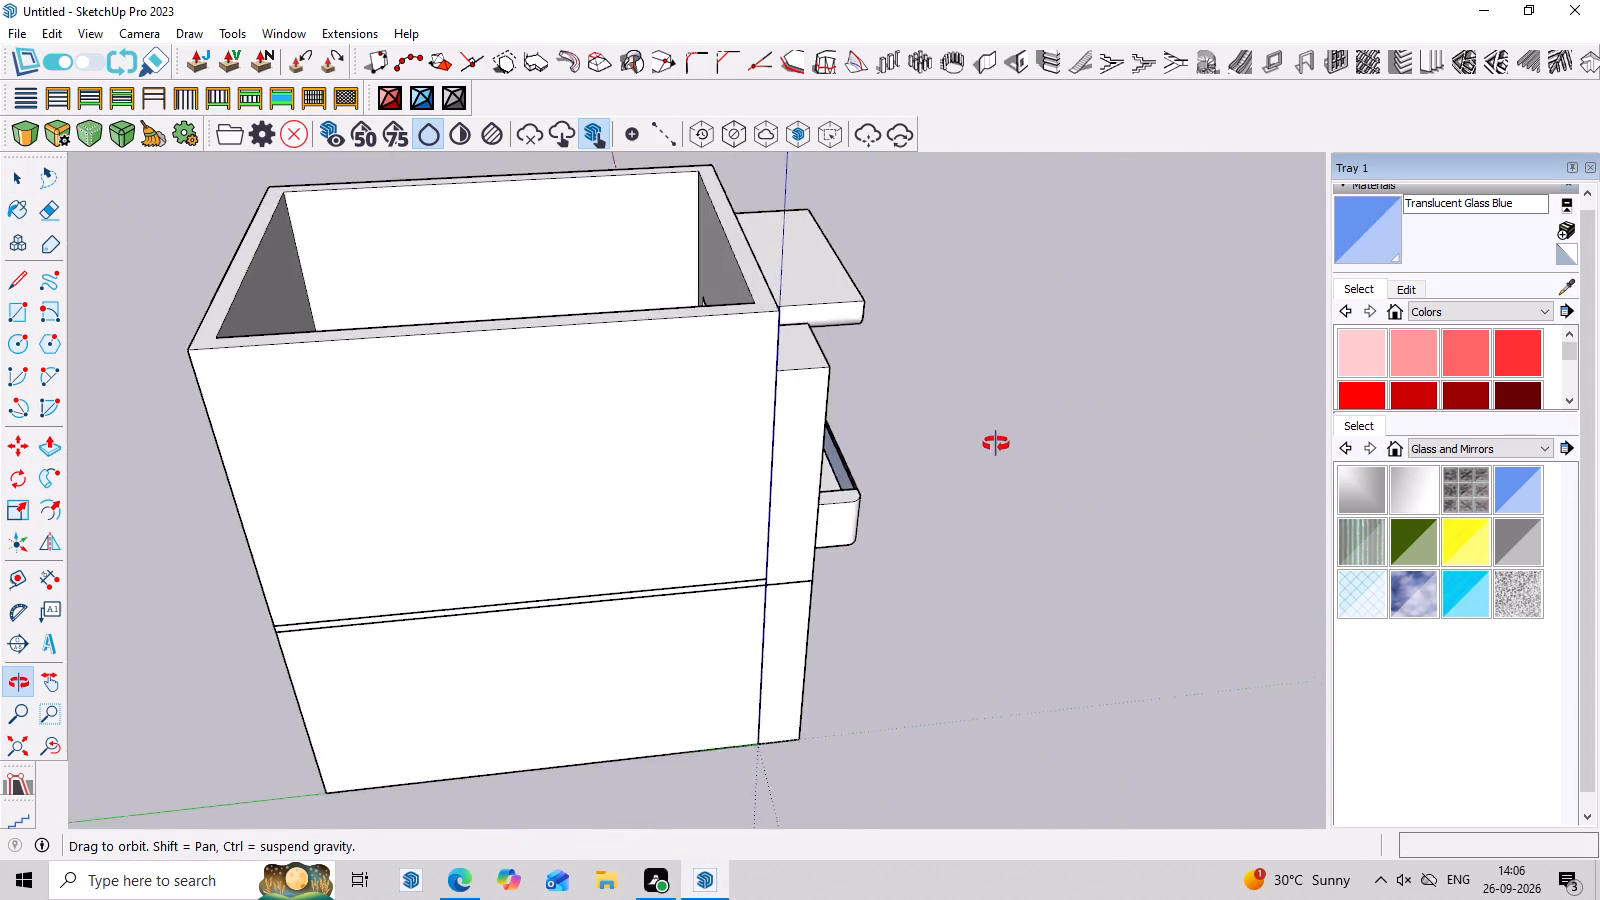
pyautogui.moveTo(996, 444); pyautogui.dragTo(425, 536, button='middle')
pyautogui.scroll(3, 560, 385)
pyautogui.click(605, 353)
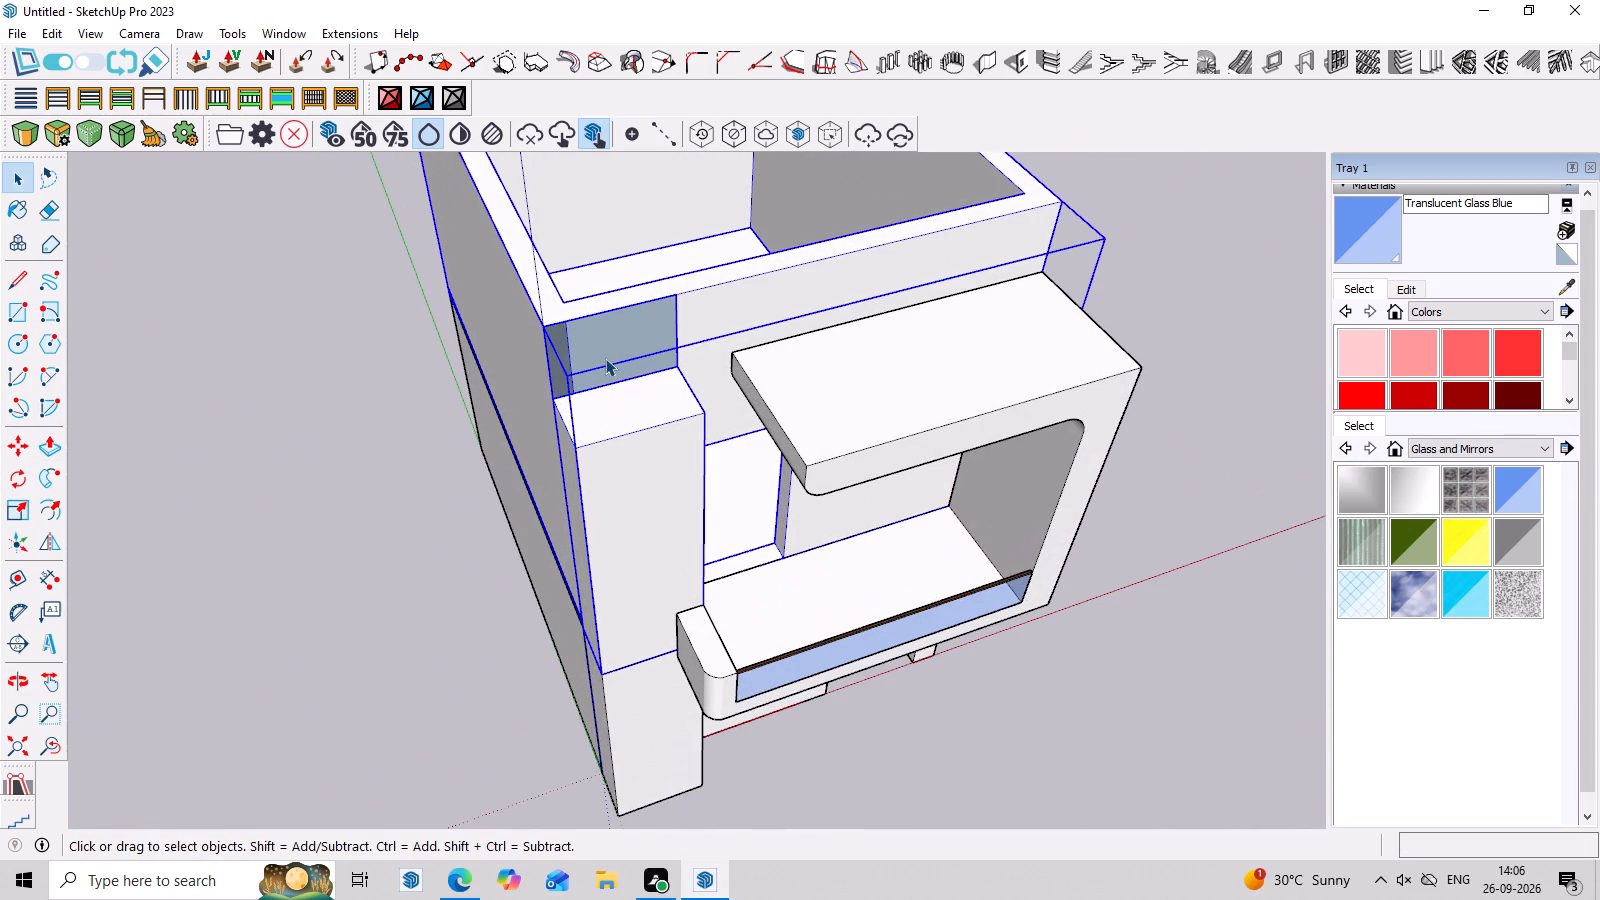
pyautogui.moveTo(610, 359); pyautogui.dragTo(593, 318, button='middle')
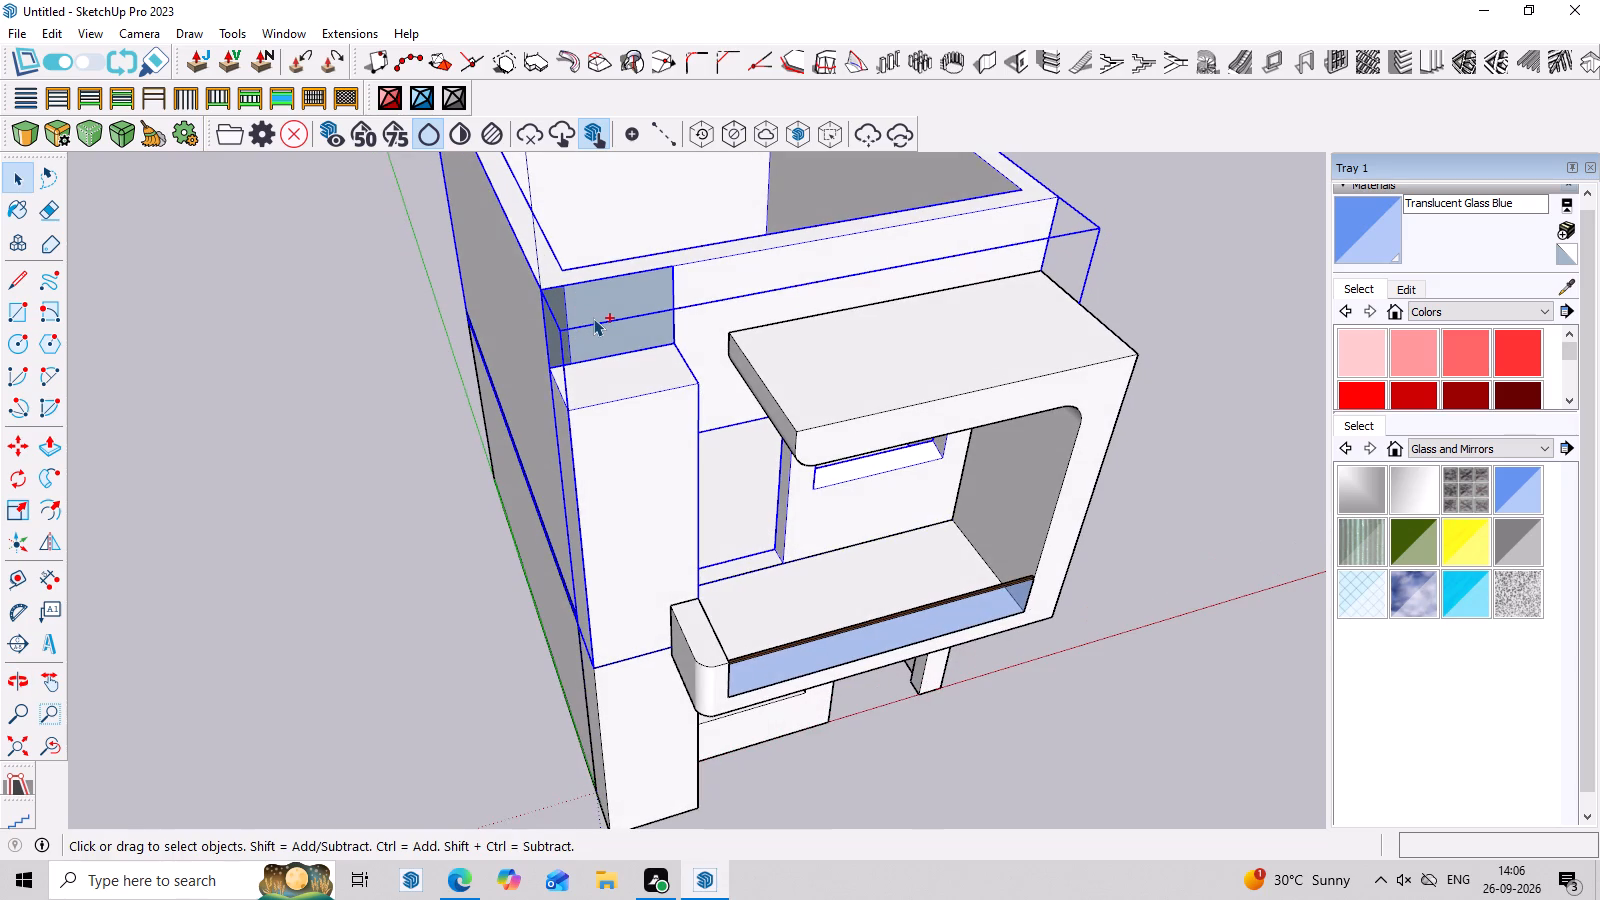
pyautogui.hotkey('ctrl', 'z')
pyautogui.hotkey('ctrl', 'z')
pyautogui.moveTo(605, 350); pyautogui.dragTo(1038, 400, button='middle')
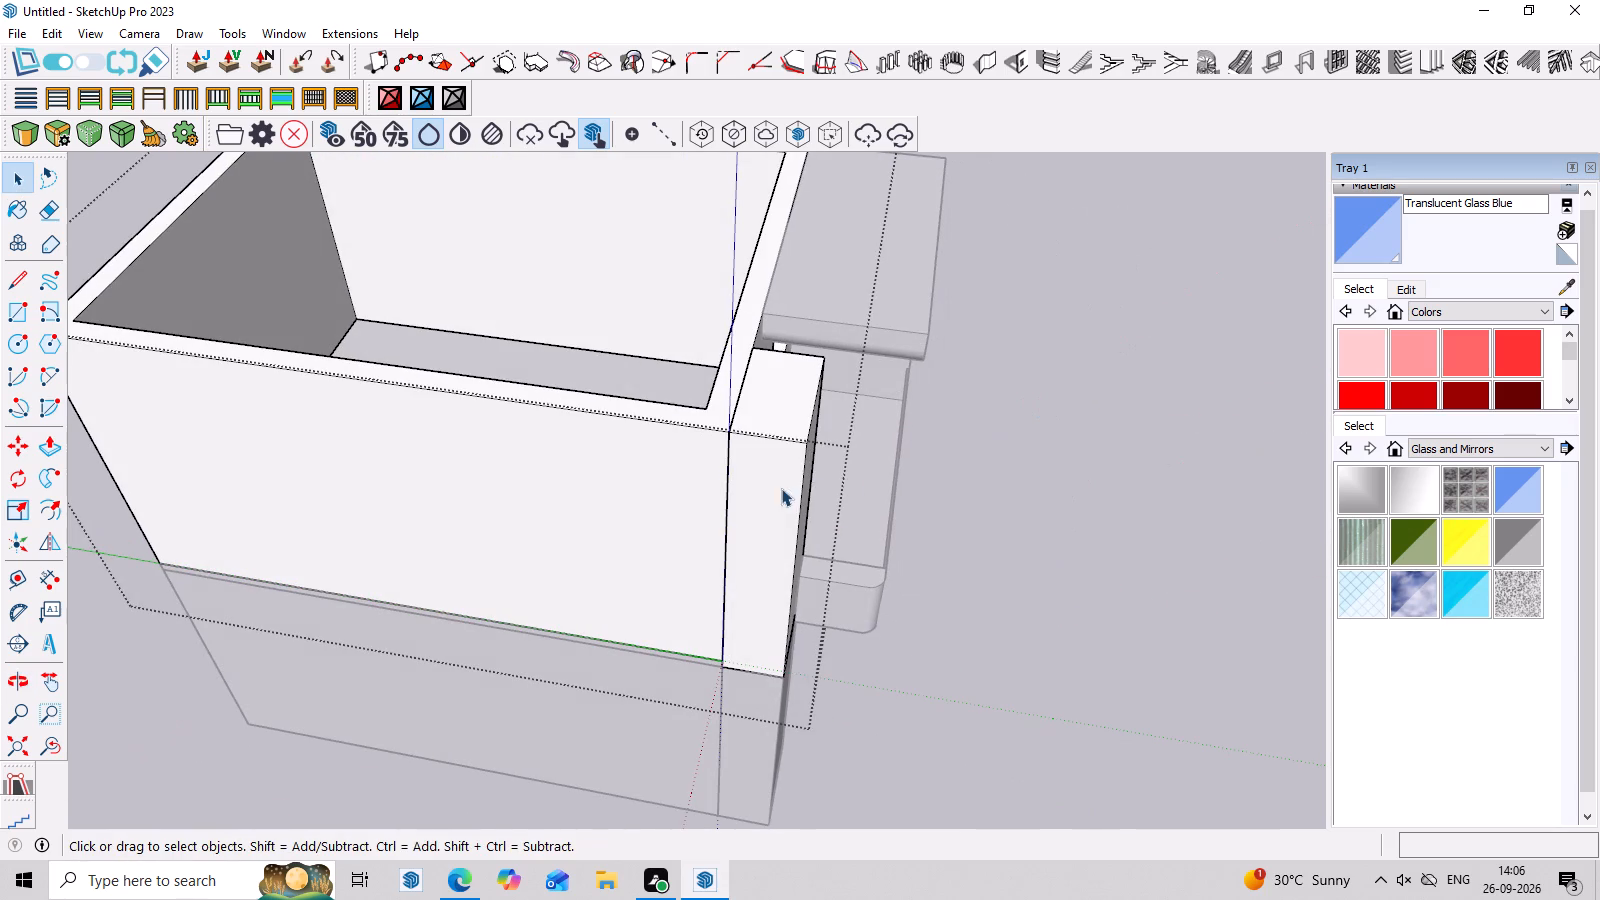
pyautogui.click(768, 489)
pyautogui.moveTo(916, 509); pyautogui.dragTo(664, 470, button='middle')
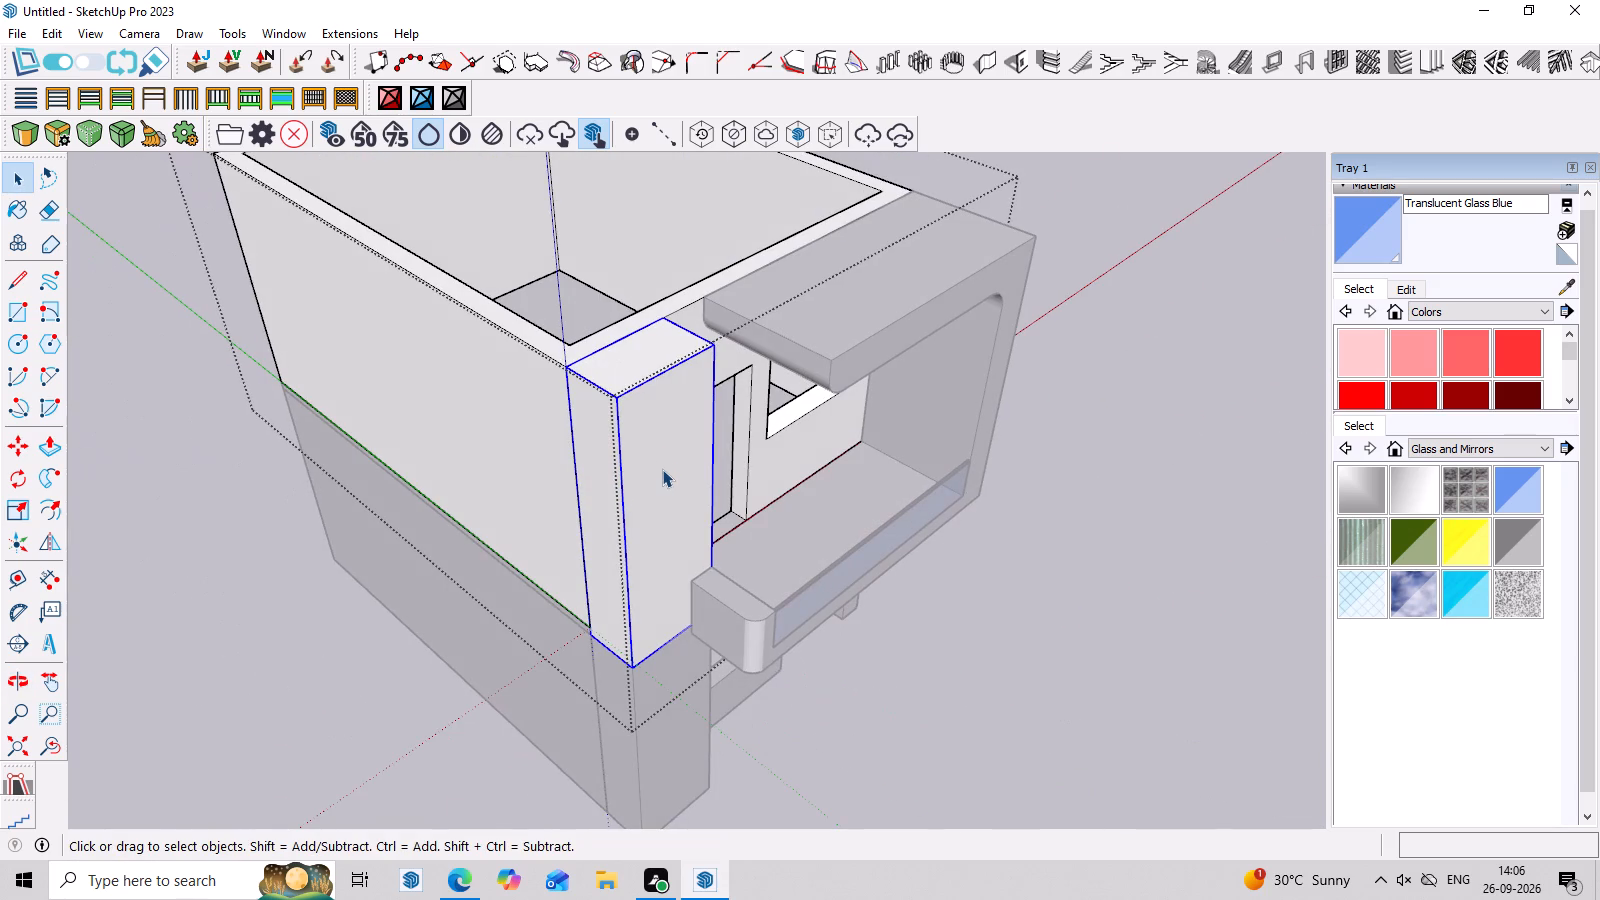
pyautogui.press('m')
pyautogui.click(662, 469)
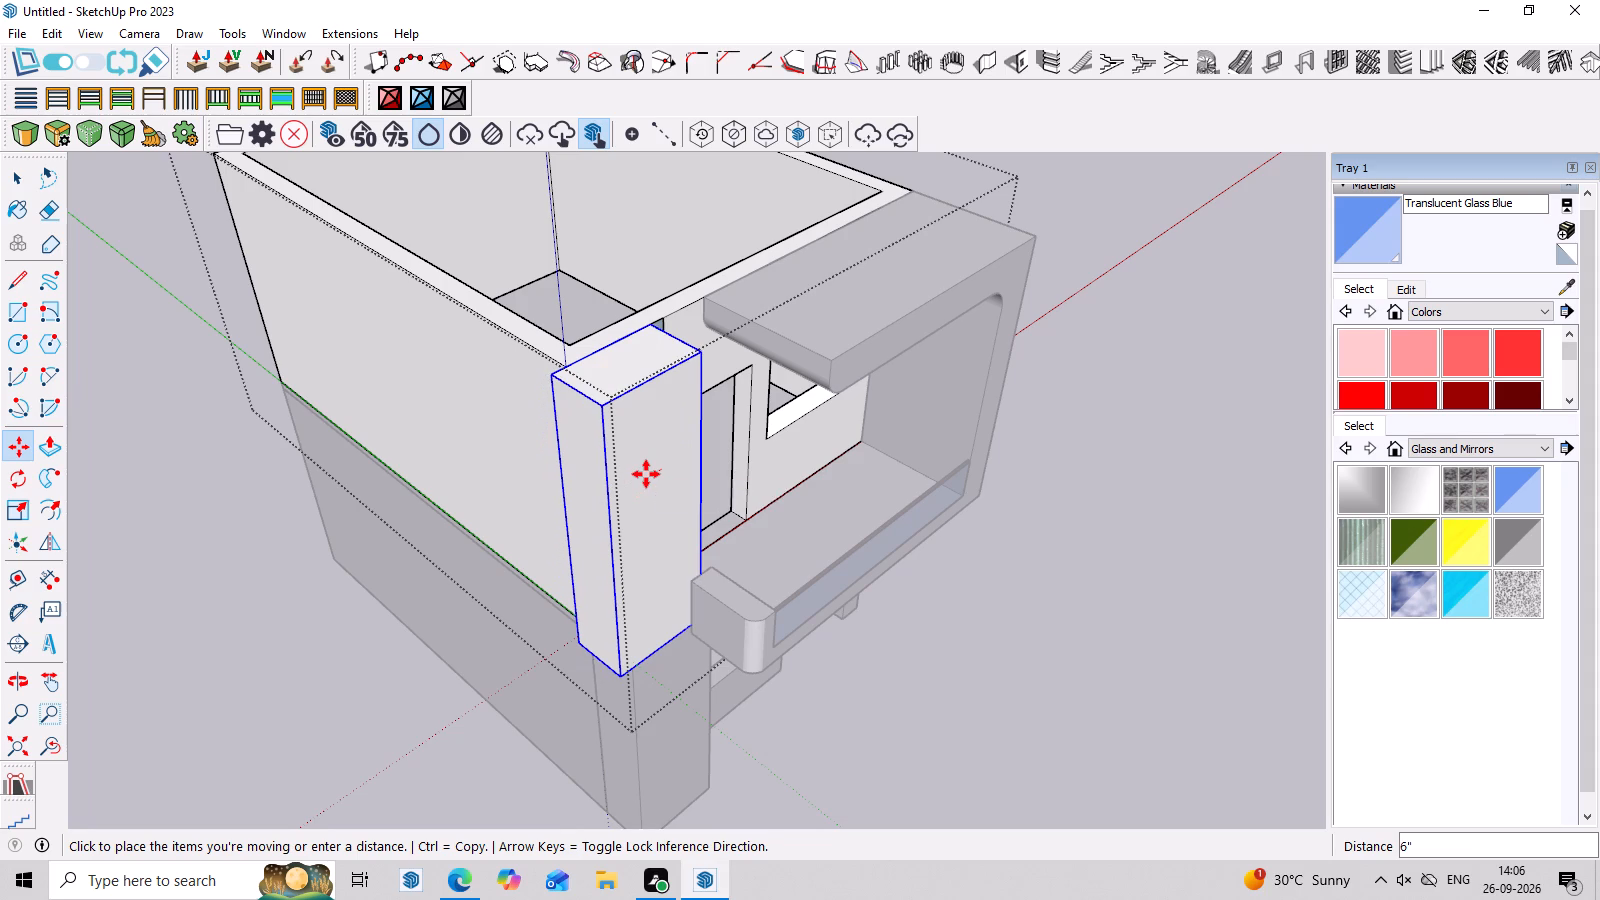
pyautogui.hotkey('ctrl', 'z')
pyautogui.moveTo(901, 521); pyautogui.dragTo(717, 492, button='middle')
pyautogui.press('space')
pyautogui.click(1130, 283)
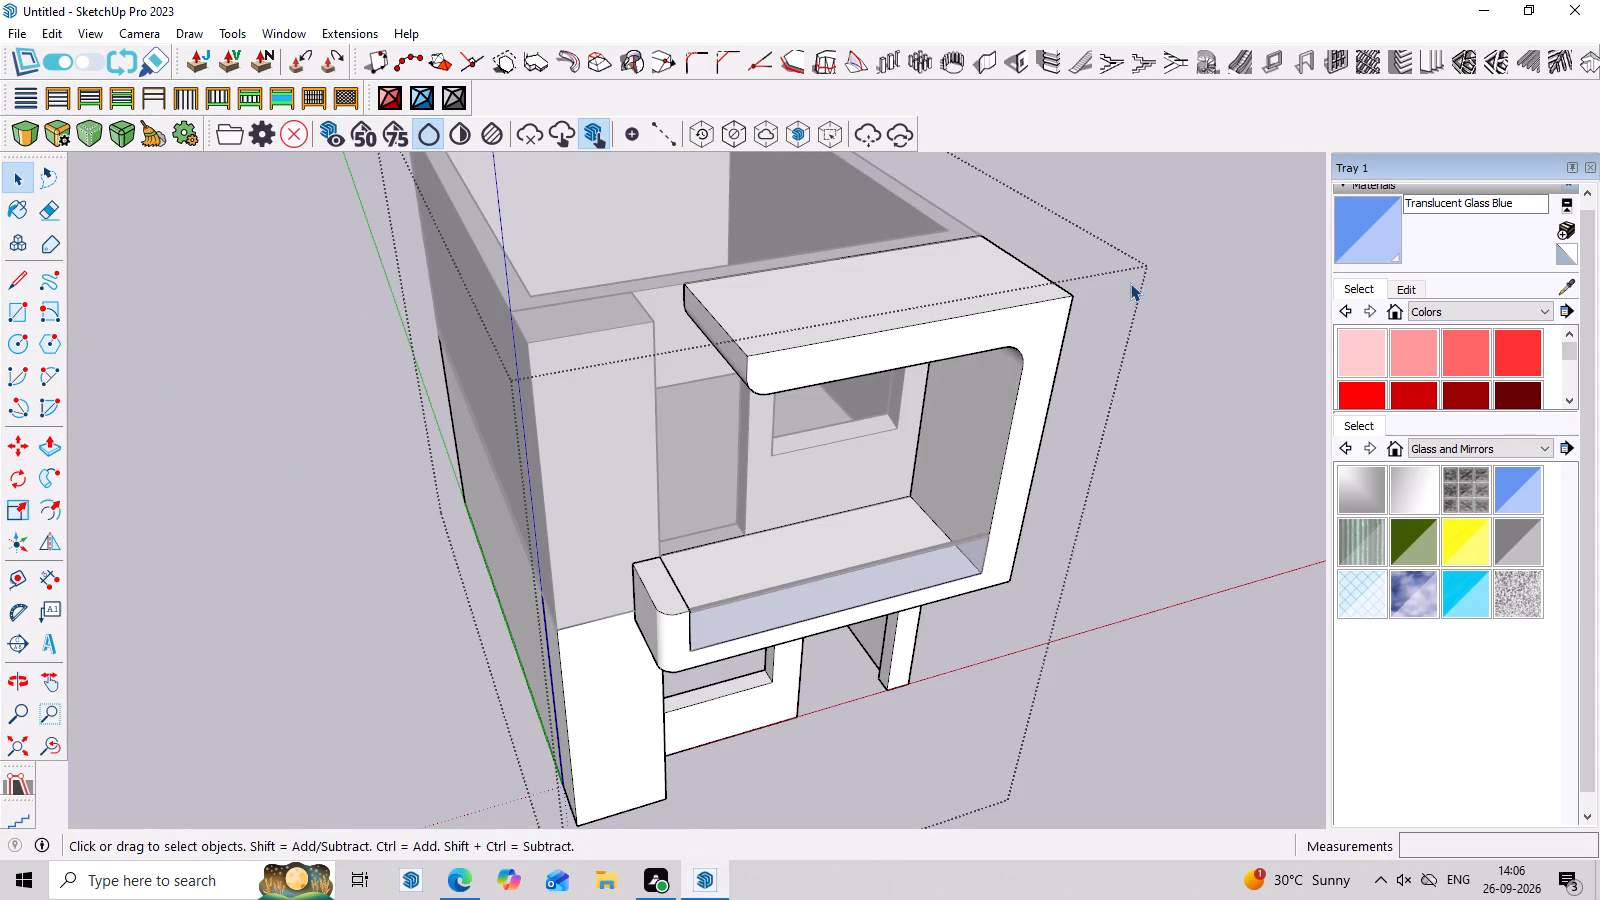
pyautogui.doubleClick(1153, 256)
# Raise the upper-storey walls by extruding their top face upward about 2' 4".
pyautogui.moveTo(1143, 301); pyautogui.dragTo(574, 157, button='middle')
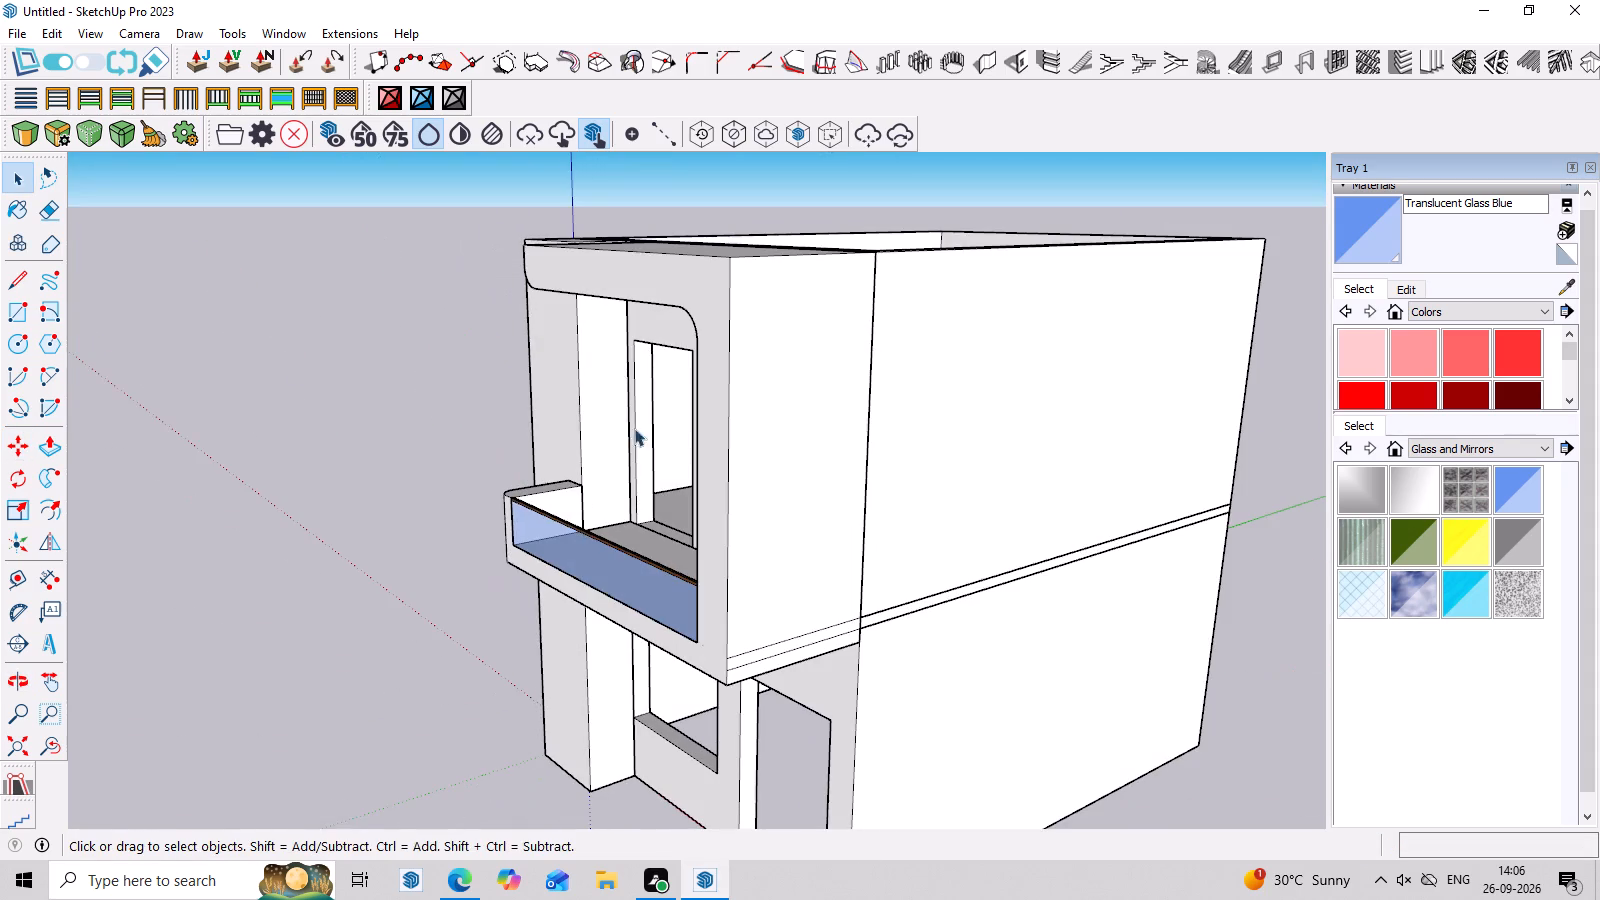
pyautogui.moveTo(618, 599); pyautogui.dragTo(420, 828, button='middle')
pyautogui.tripleClick(756, 424)
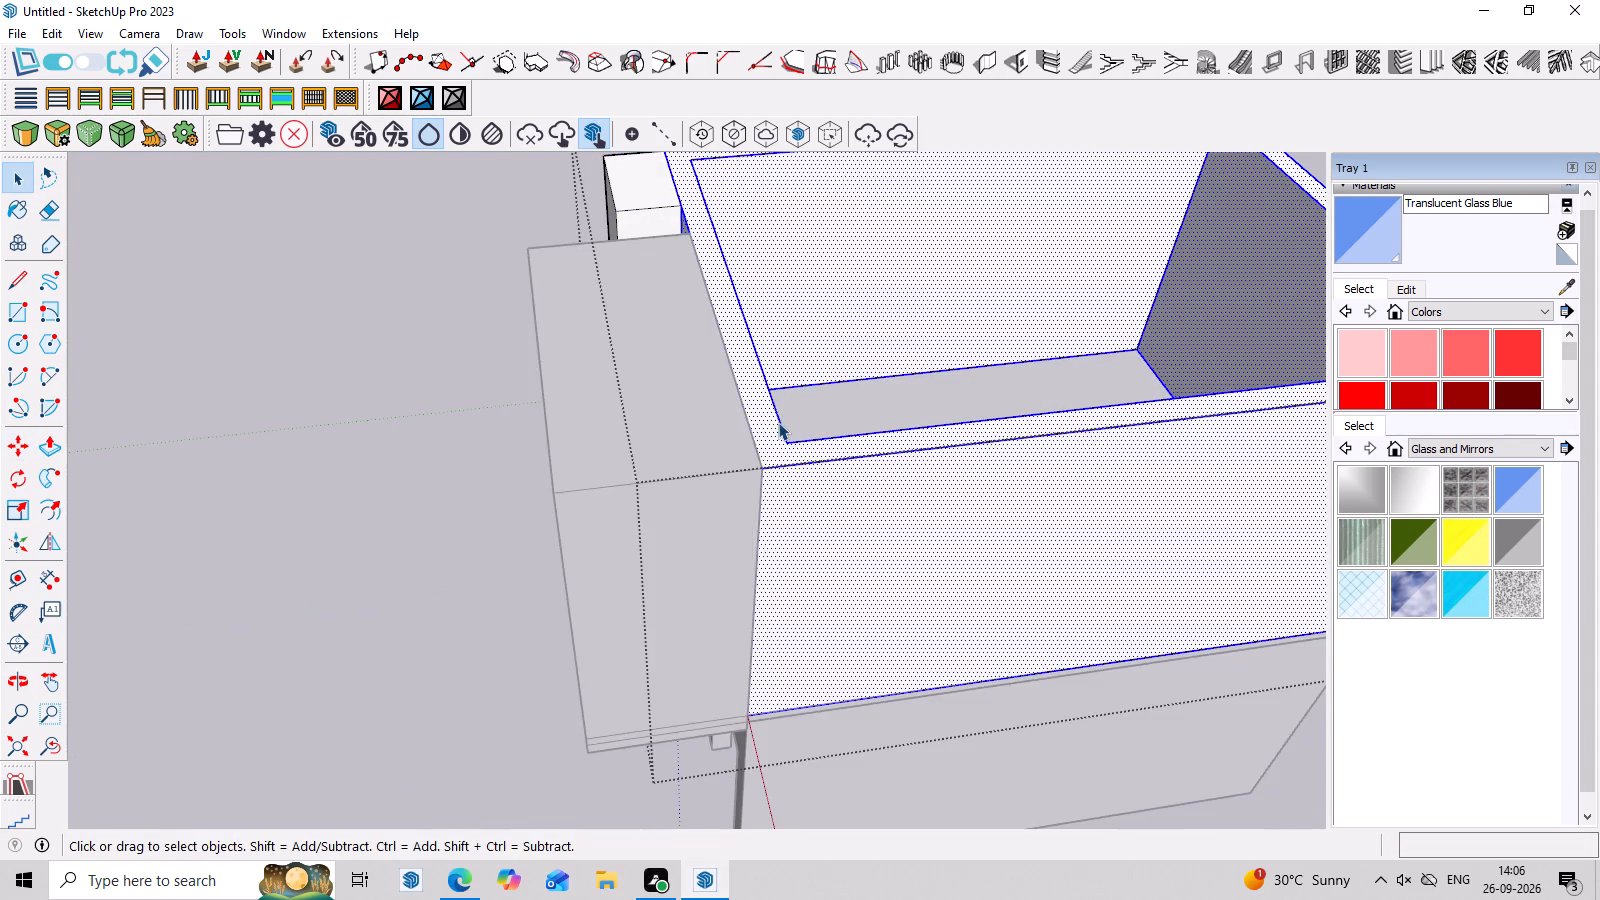
pyautogui.scroll(1, 778, 421)
pyautogui.click(778, 421)
pyautogui.click(768, 436)
pyautogui.press('p')
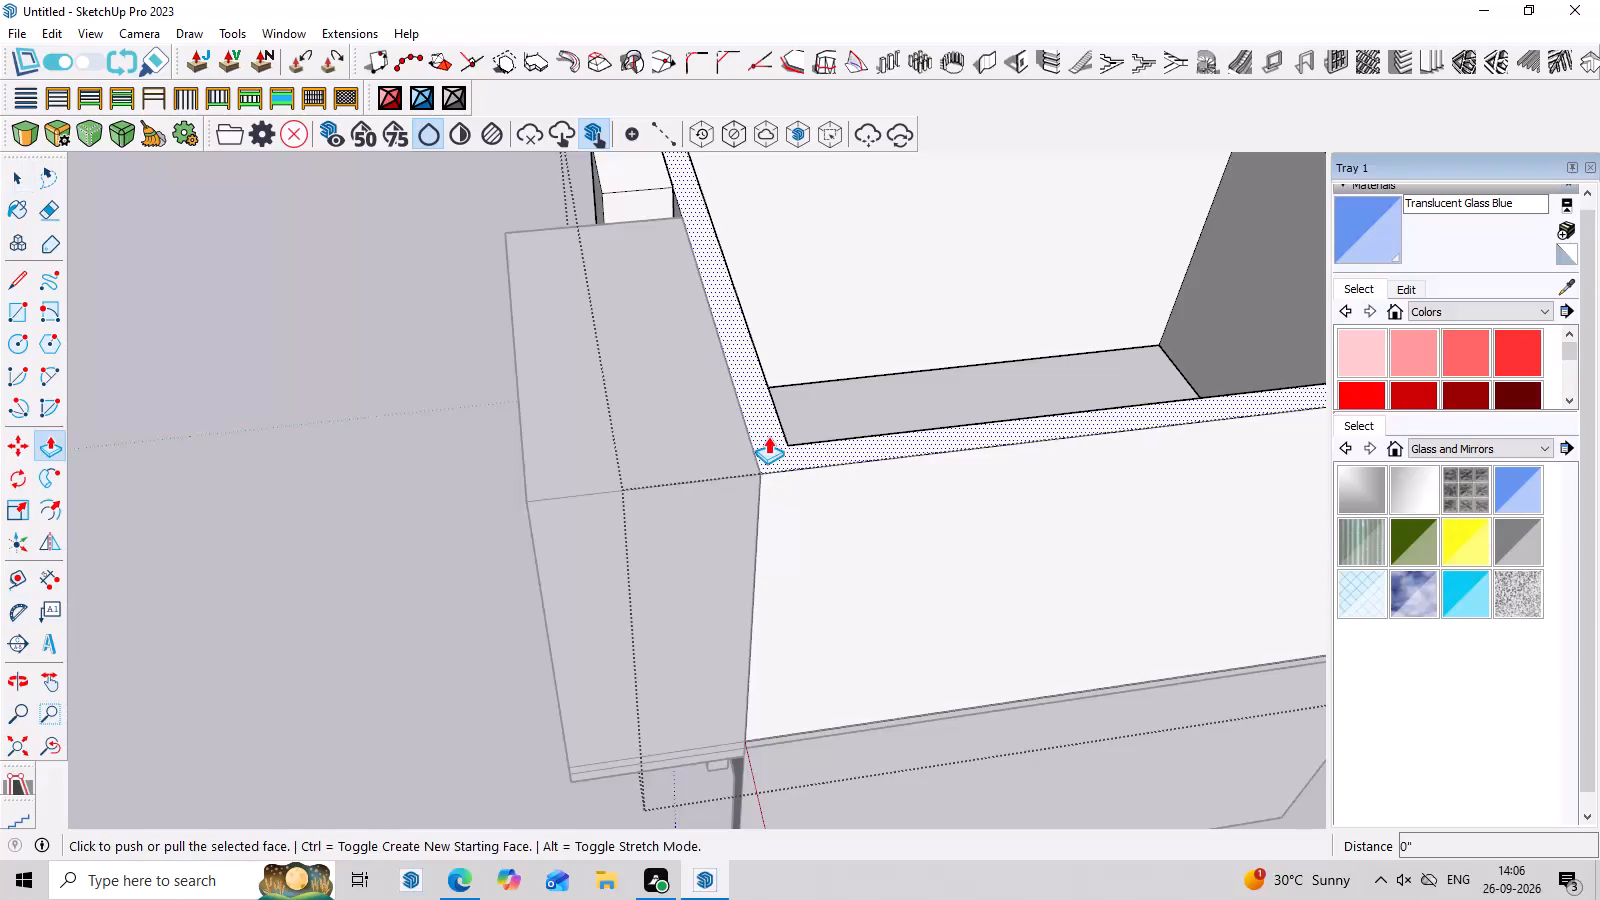
pyautogui.click(768, 436)
pyautogui.click(779, 348)
# Extrude the front corner column's top face upward 2' 4" so it is level with the wall tops.
pyautogui.moveTo(707, 521); pyautogui.dragTo(1002, 438, button='middle')
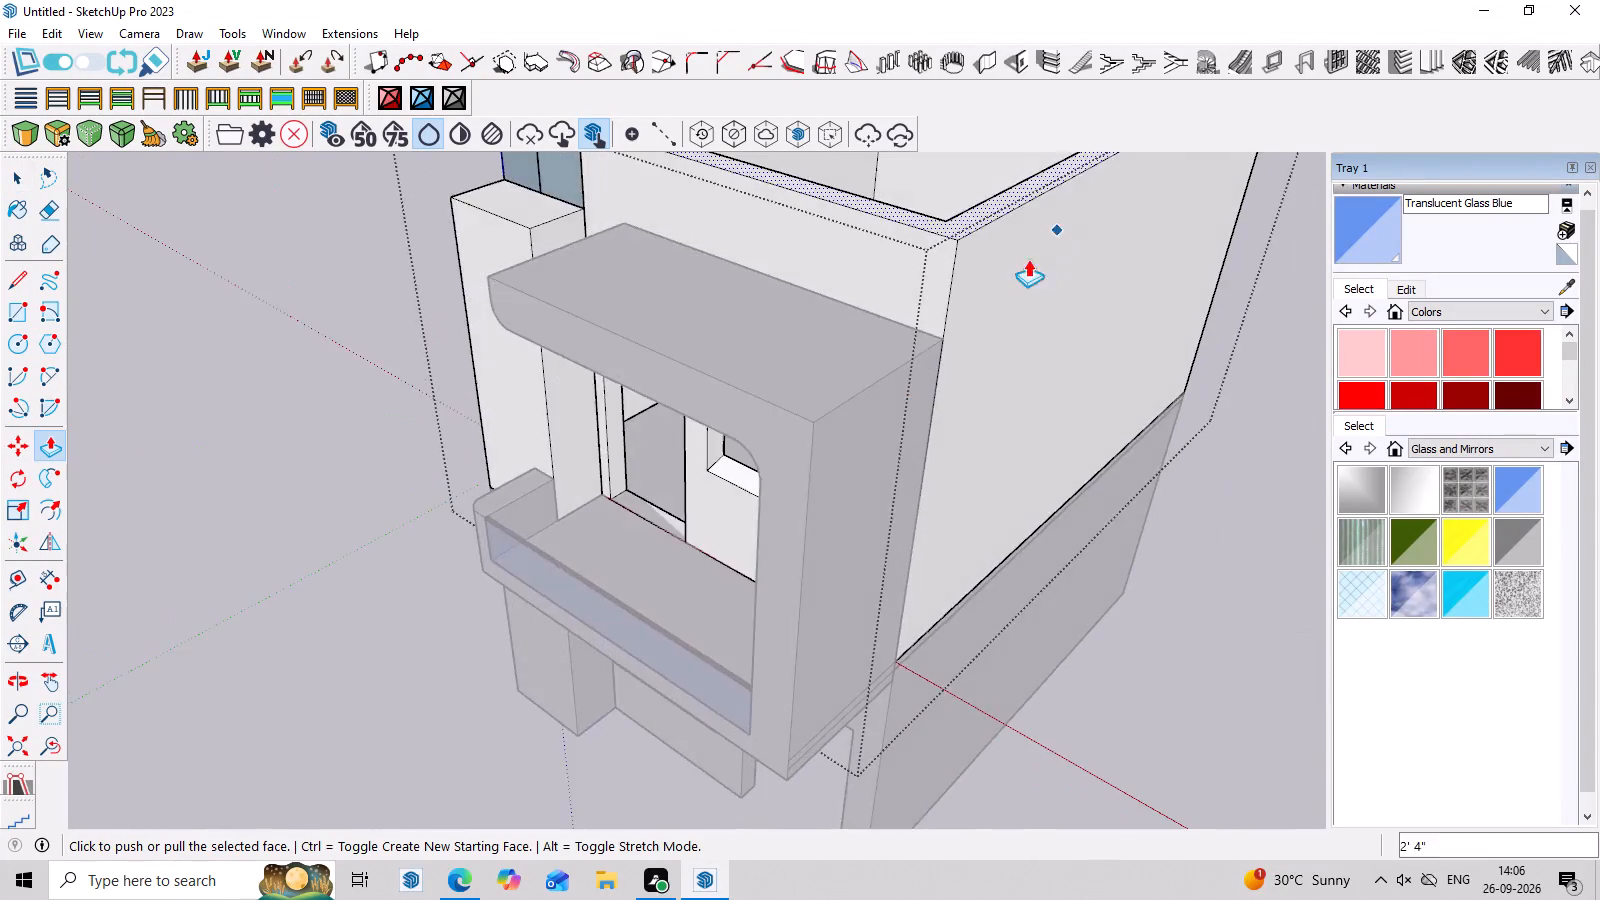
pyautogui.scroll(-7, 1004, 279)
pyautogui.moveTo(916, 434); pyautogui.dragTo(1160, 251, button='middle')
pyautogui.moveTo(829, 193); pyautogui.dragTo(922, 467, button='middle')
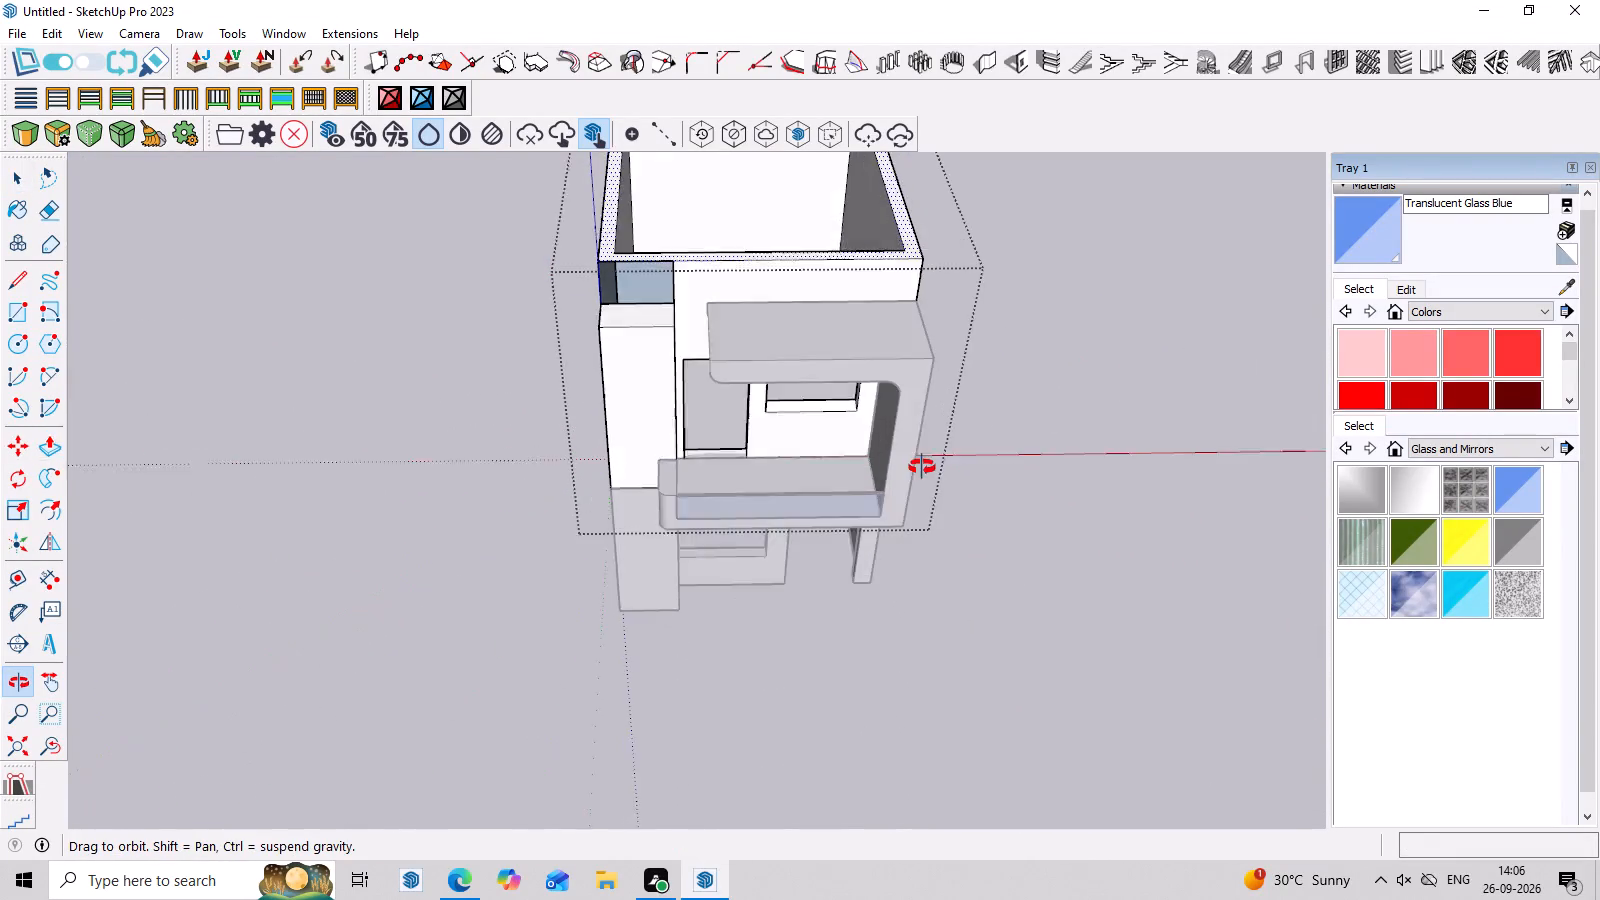
pyautogui.moveTo(922, 467); pyautogui.dragTo(922, 470, button='middle')
pyautogui.scroll(5, 788, 278)
pyautogui.moveTo(789, 267); pyautogui.dragTo(793, 318, button='middle')
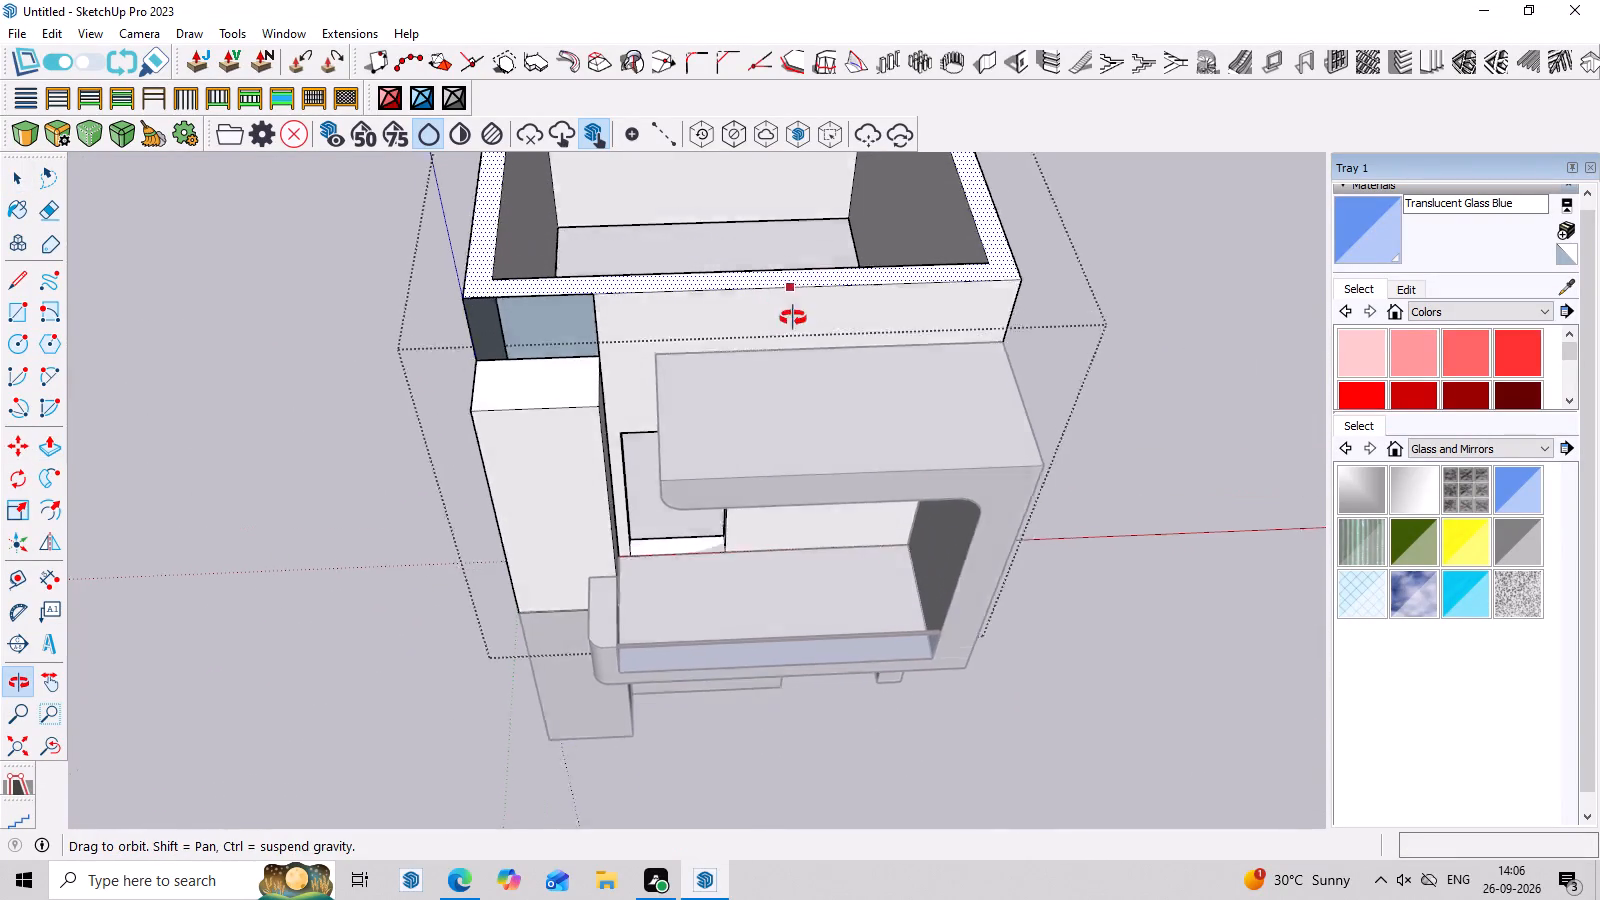
pyautogui.moveTo(793, 318); pyautogui.dragTo(796, 397, button='middle')
pyautogui.moveTo(856, 356); pyautogui.dragTo(851, 184, button='middle')
pyautogui.scroll(3, 797, 252)
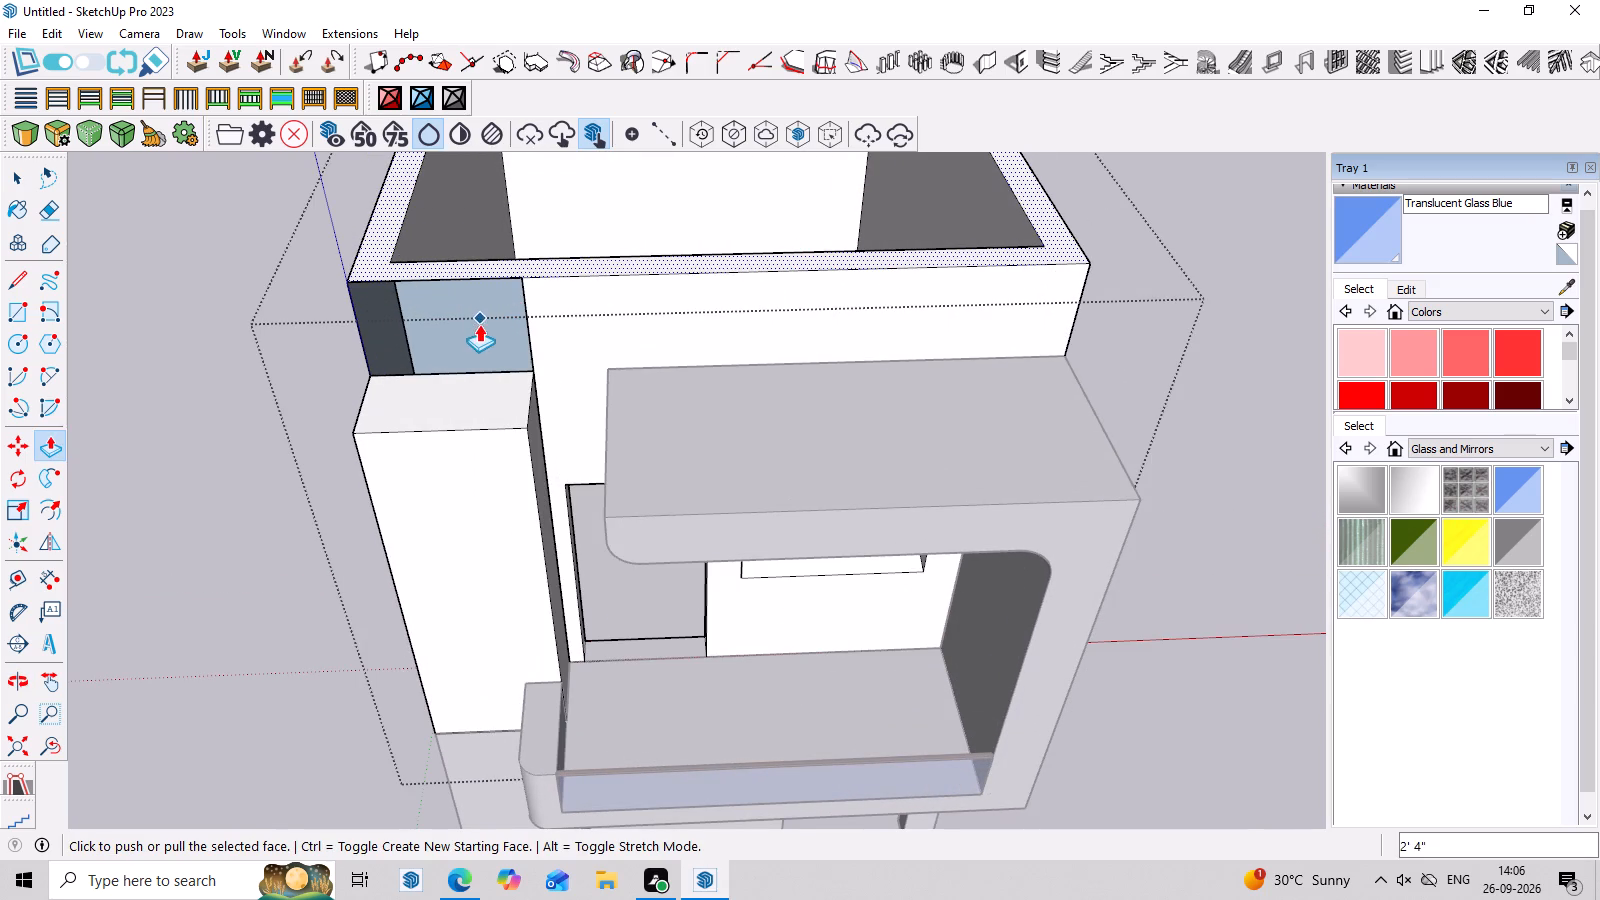
pyautogui.press('space')
pyautogui.tripleClick(451, 391)
pyautogui.click(451, 391)
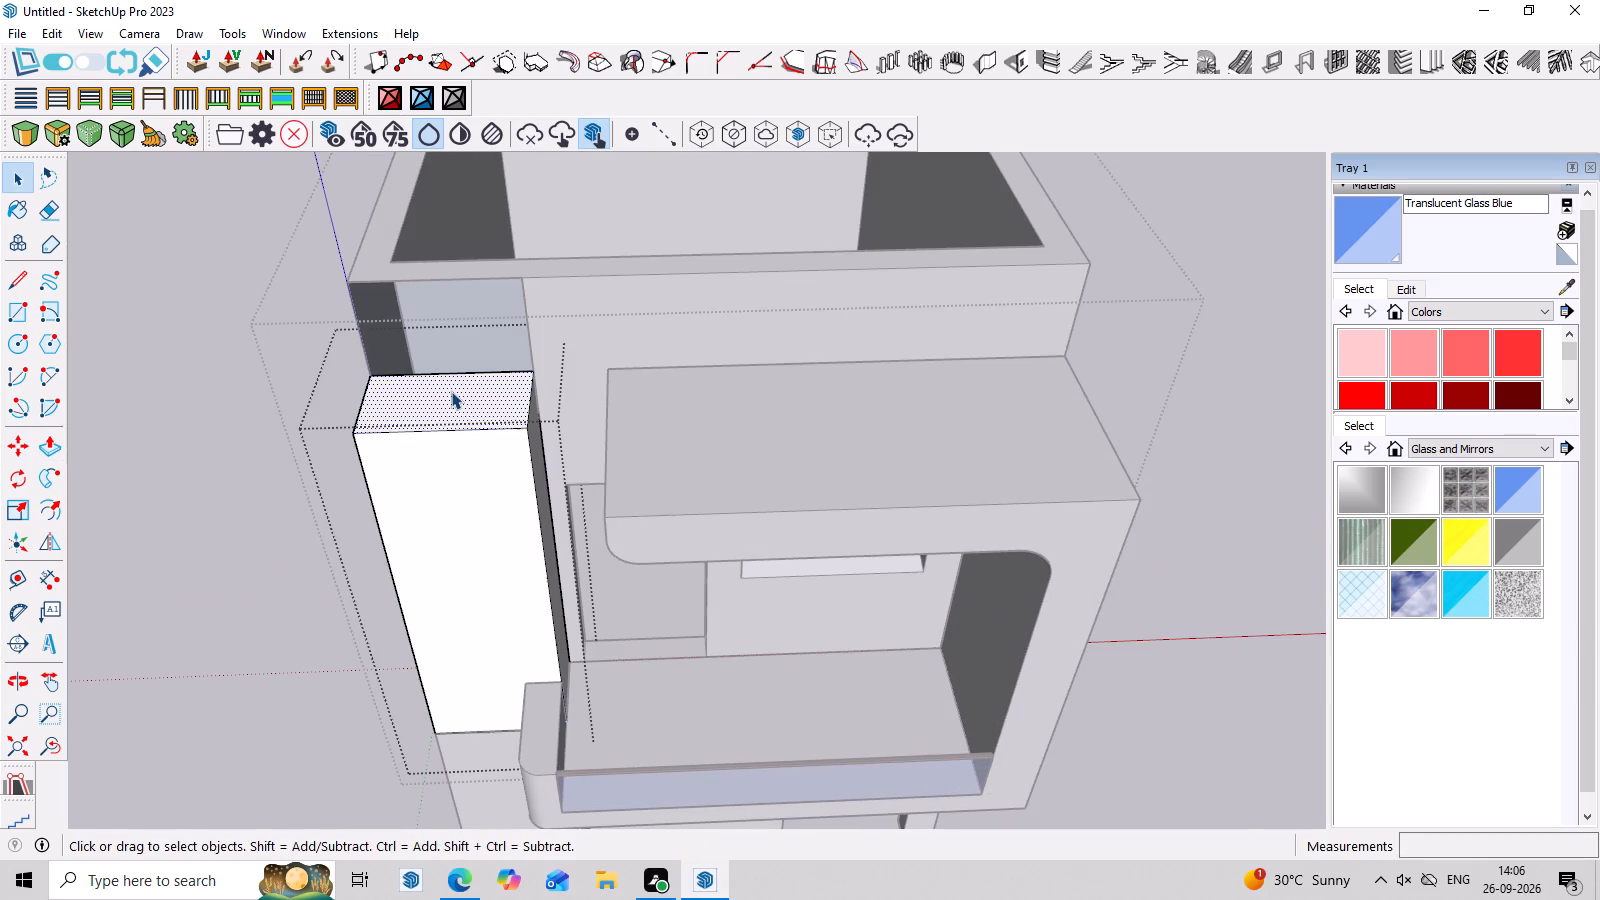
pyautogui.press('p')
pyautogui.click(451, 391)
pyautogui.click(521, 282)
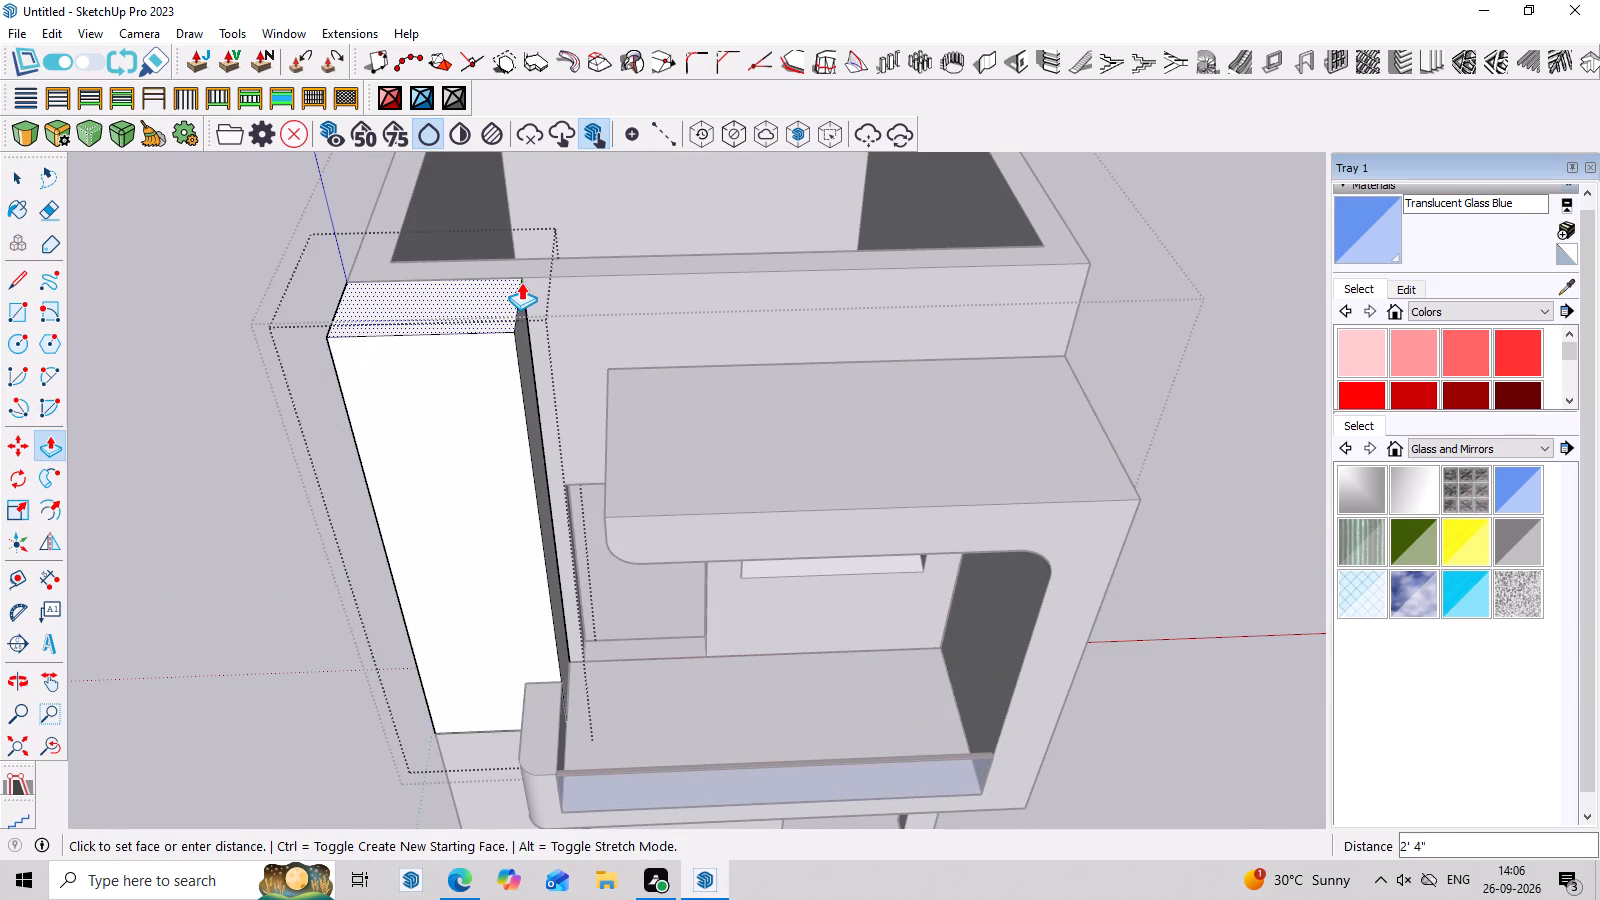
pyautogui.scroll(-3, 542, 410)
pyautogui.moveTo(627, 537); pyautogui.dragTo(609, 272, button='middle')
pyautogui.press('space')
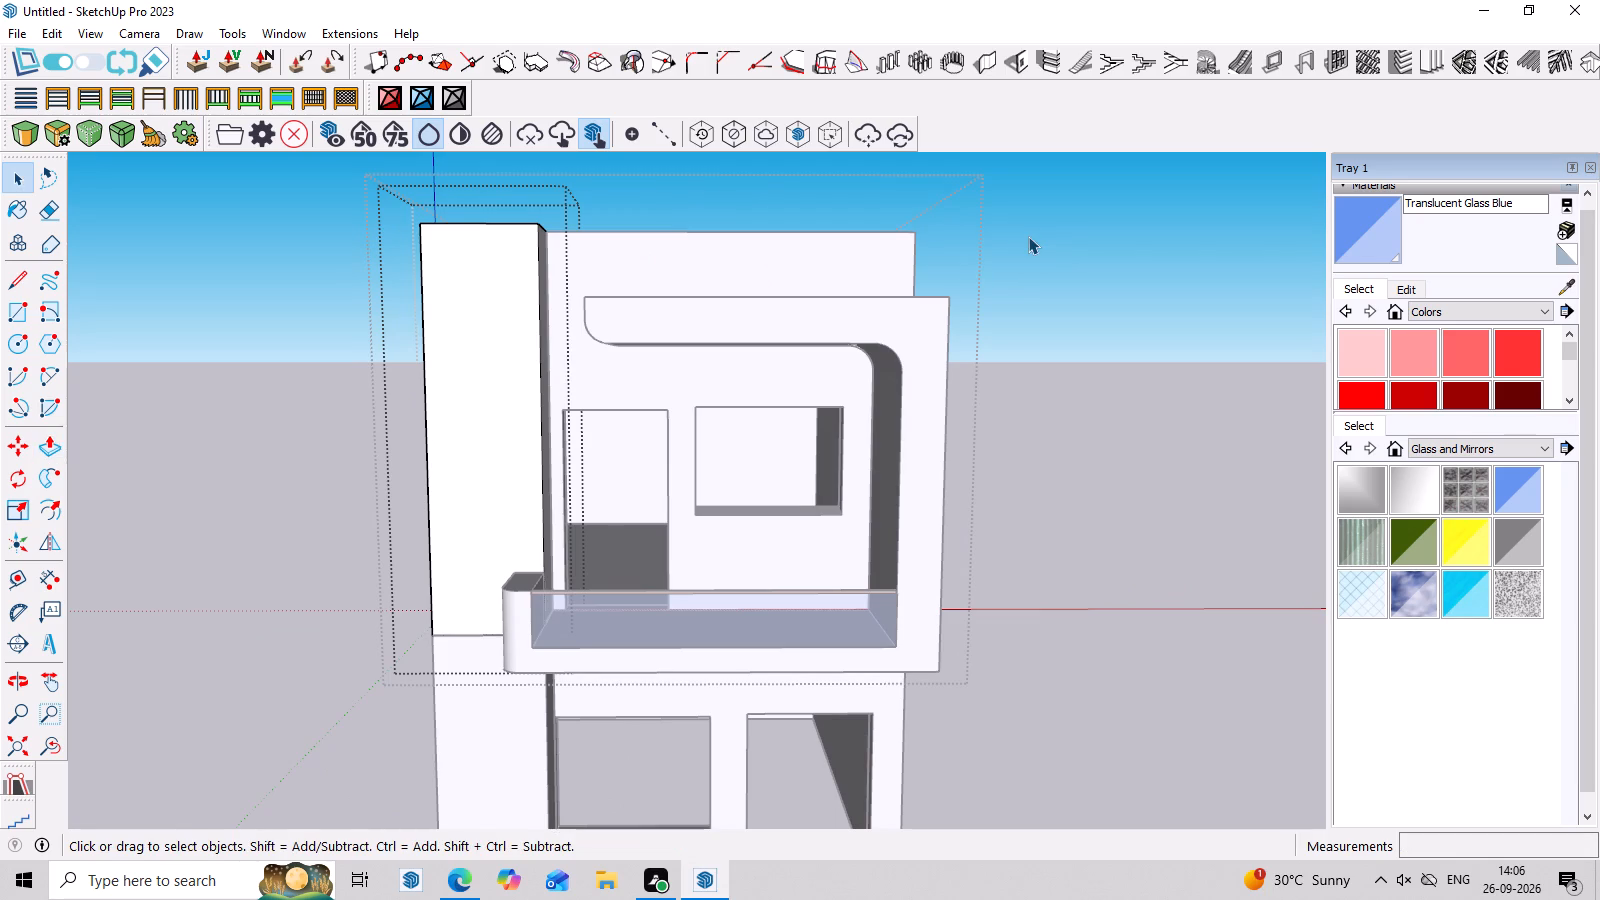
pyautogui.click(1028, 236)
# Select the upper-storey walls' top face and examine where it meets the corner column, from above and from the front.
pyautogui.scroll(-3, 998, 489)
pyautogui.moveTo(1022, 606); pyautogui.dragTo(992, 740, button='middle')
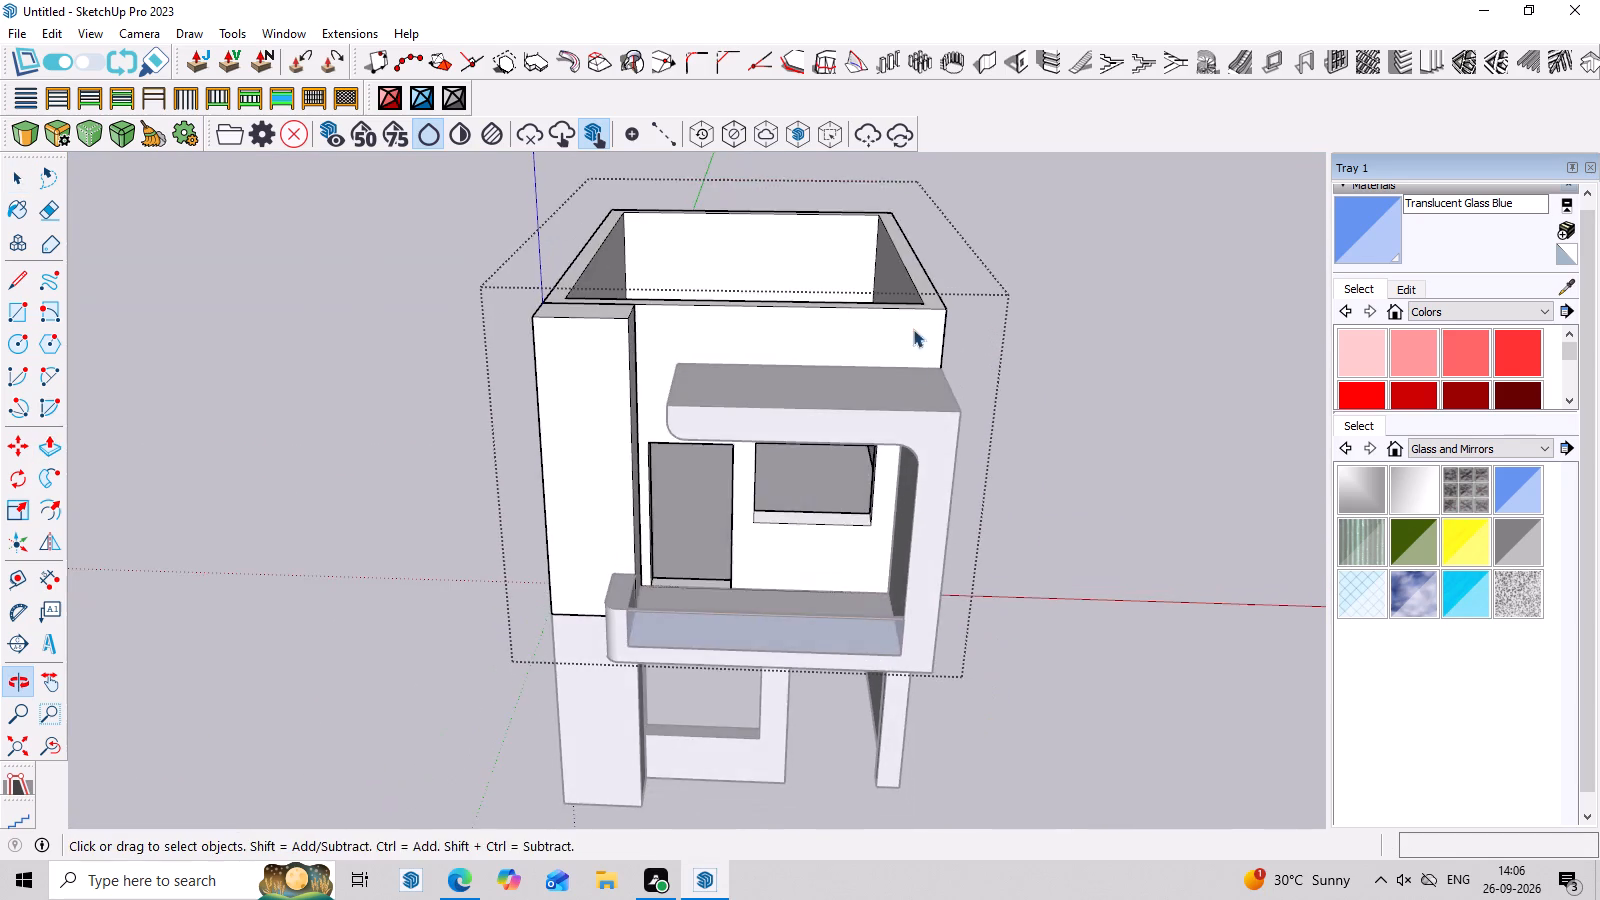
pyautogui.moveTo(913, 327); pyautogui.dragTo(910, 203, button='middle')
pyautogui.scroll(6, 798, 289)
pyautogui.moveTo(709, 258); pyautogui.dragTo(692, 569, button='middle')
pyautogui.scroll(3, 649, 633)
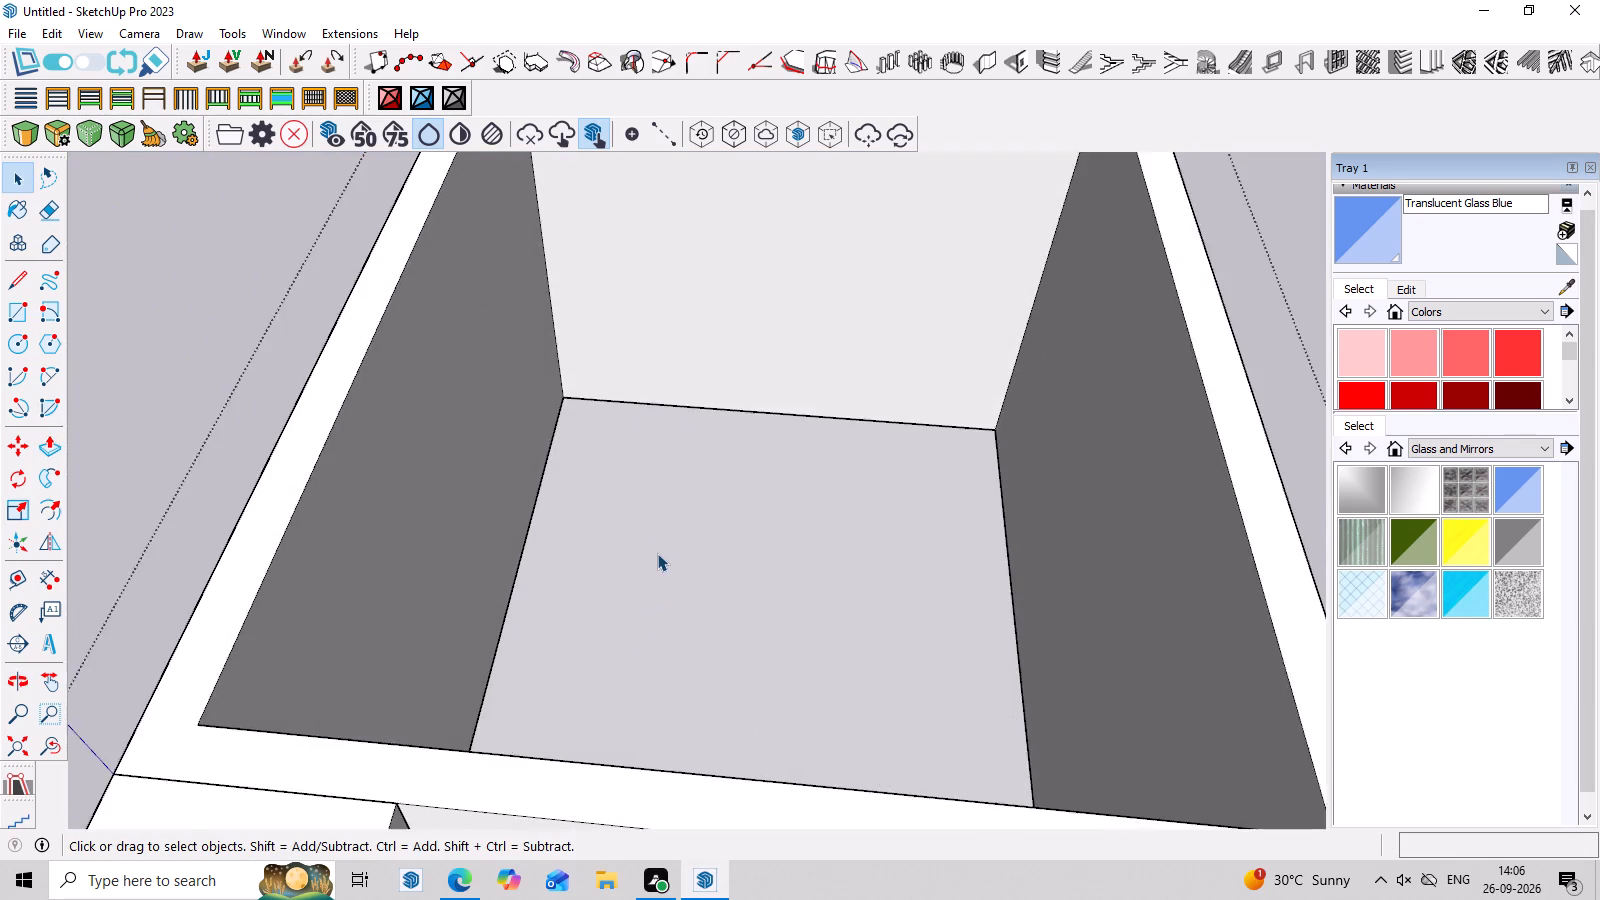
pyautogui.scroll(-8, 657, 537)
pyautogui.moveTo(678, 605); pyautogui.dragTo(704, 685, button='middle')
pyautogui.scroll(7, 693, 677)
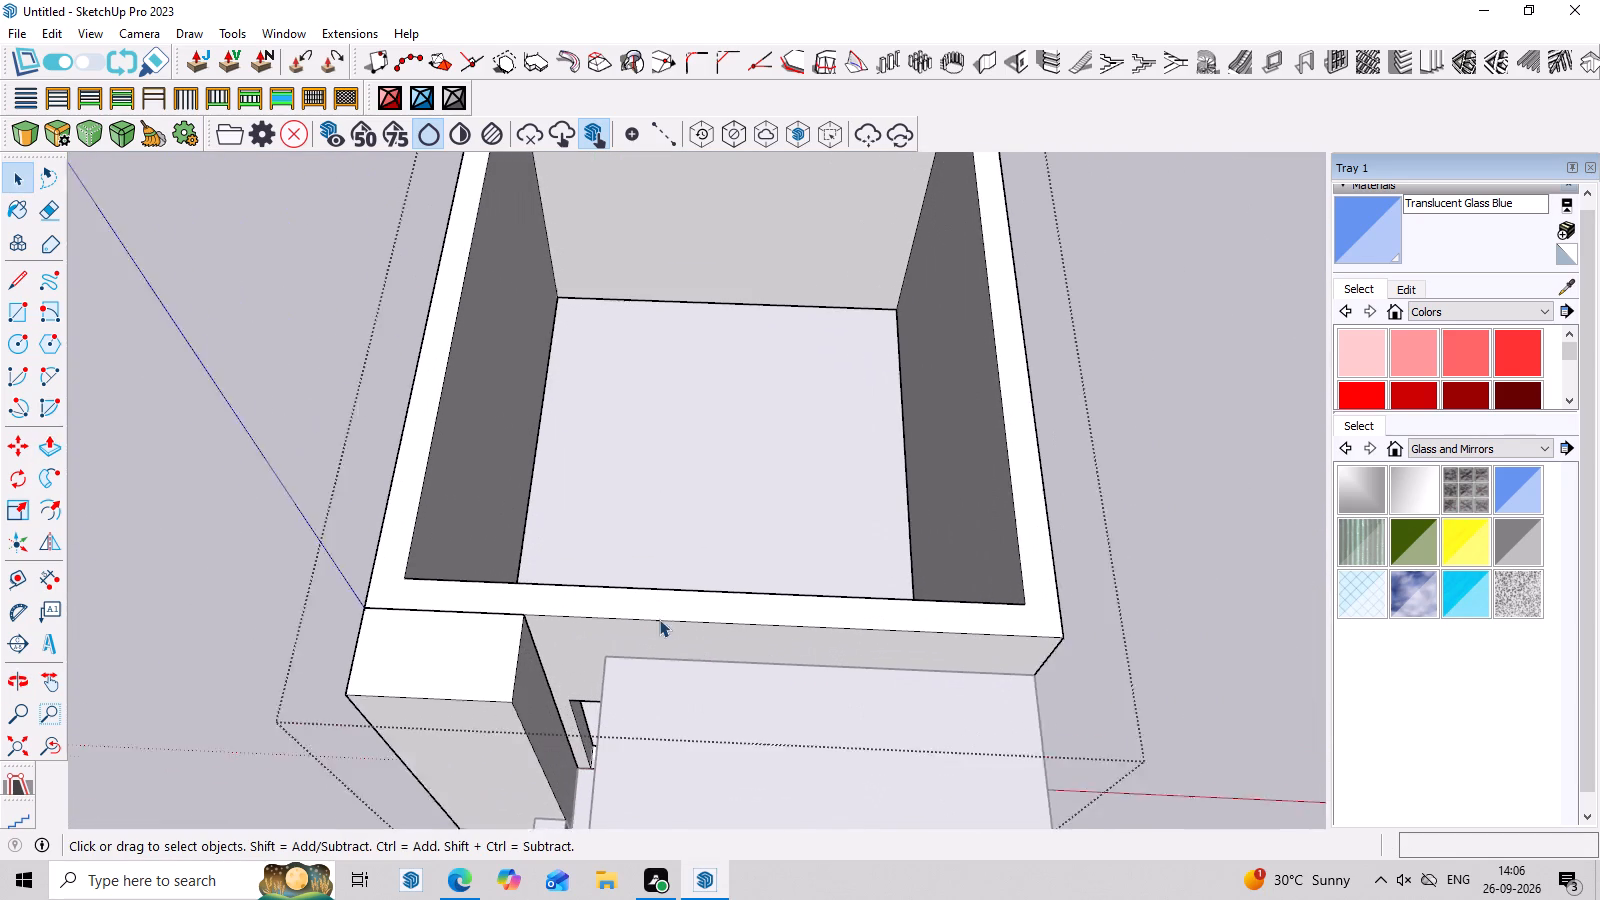
pyautogui.scroll(1, 659, 619)
pyautogui.click(625, 604)
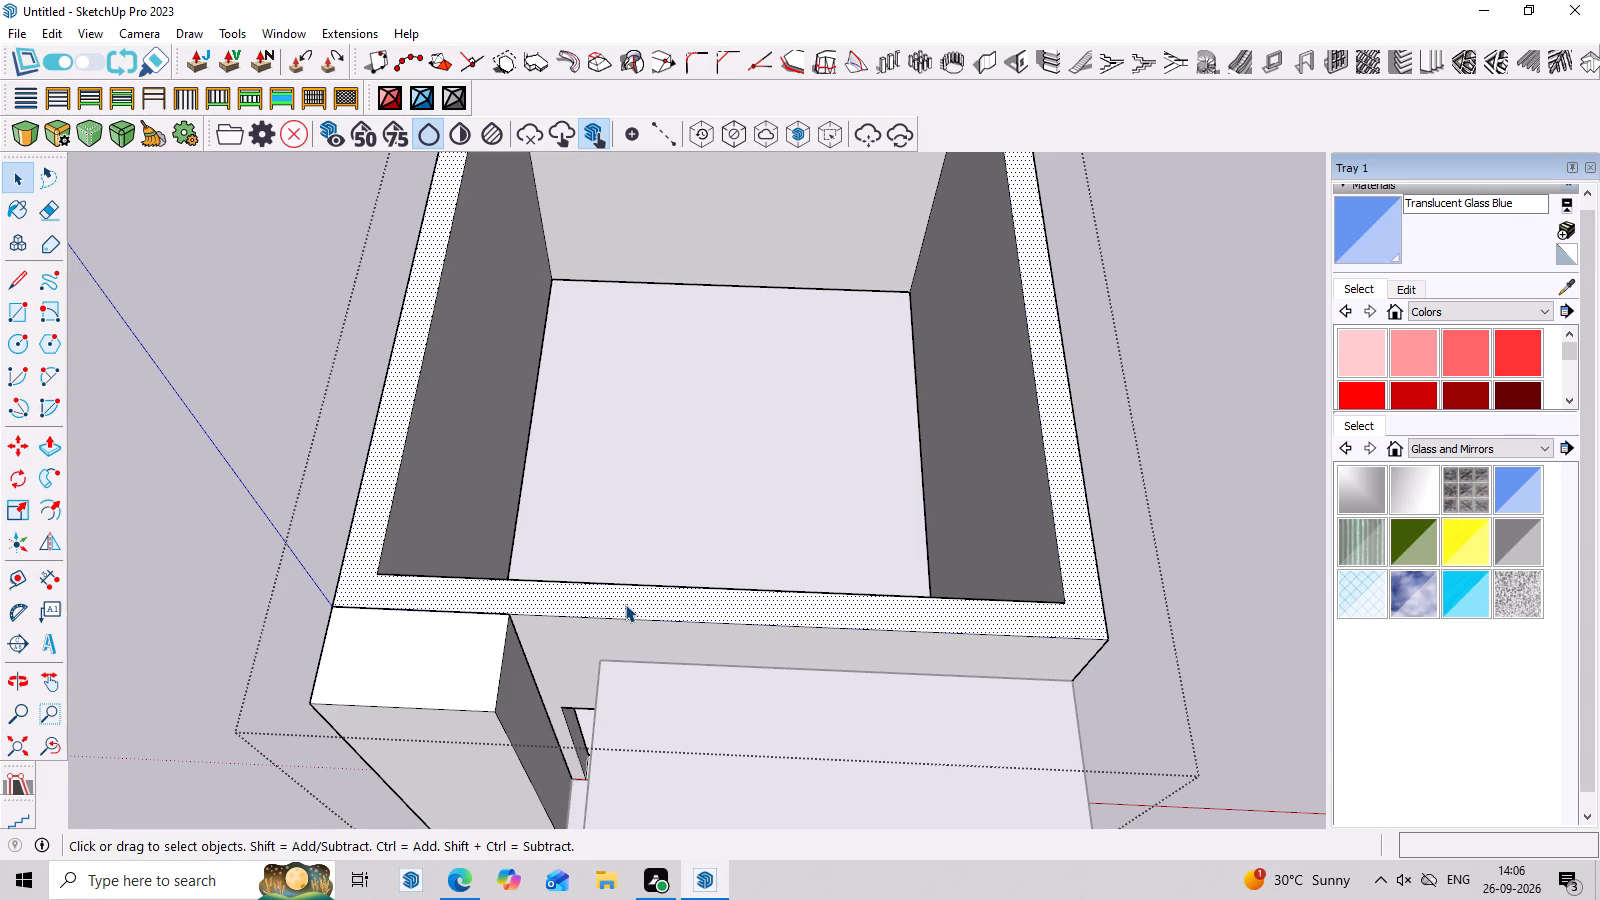
pyautogui.moveTo(625, 604); pyautogui.dragTo(653, 390, button='middle')
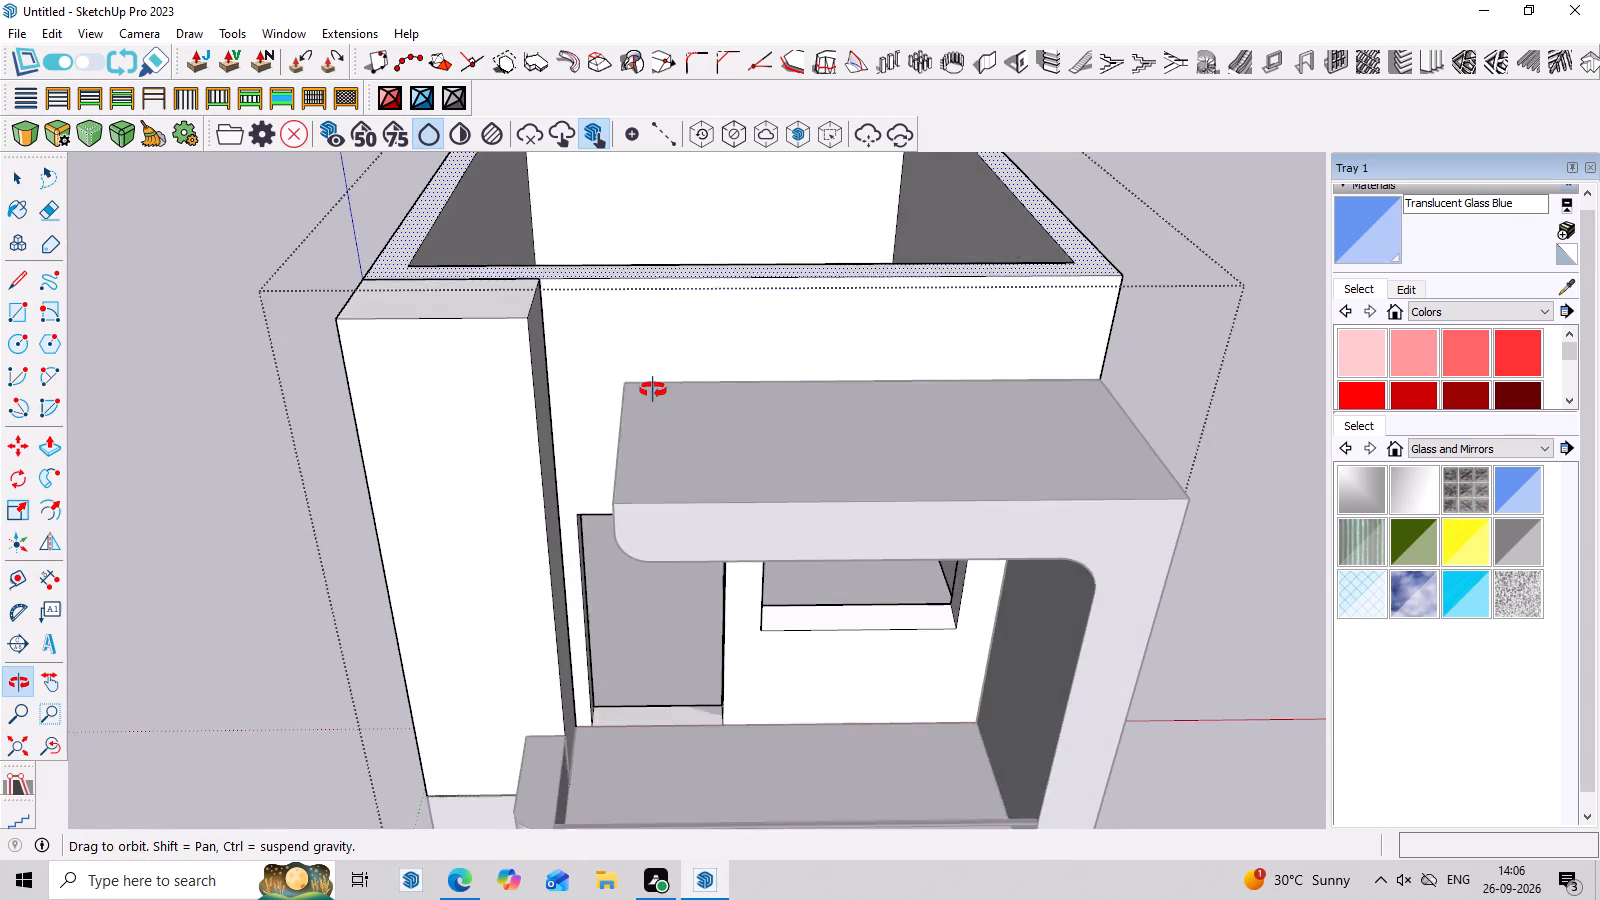
pyautogui.moveTo(653, 390); pyautogui.dragTo(657, 385, button='middle')
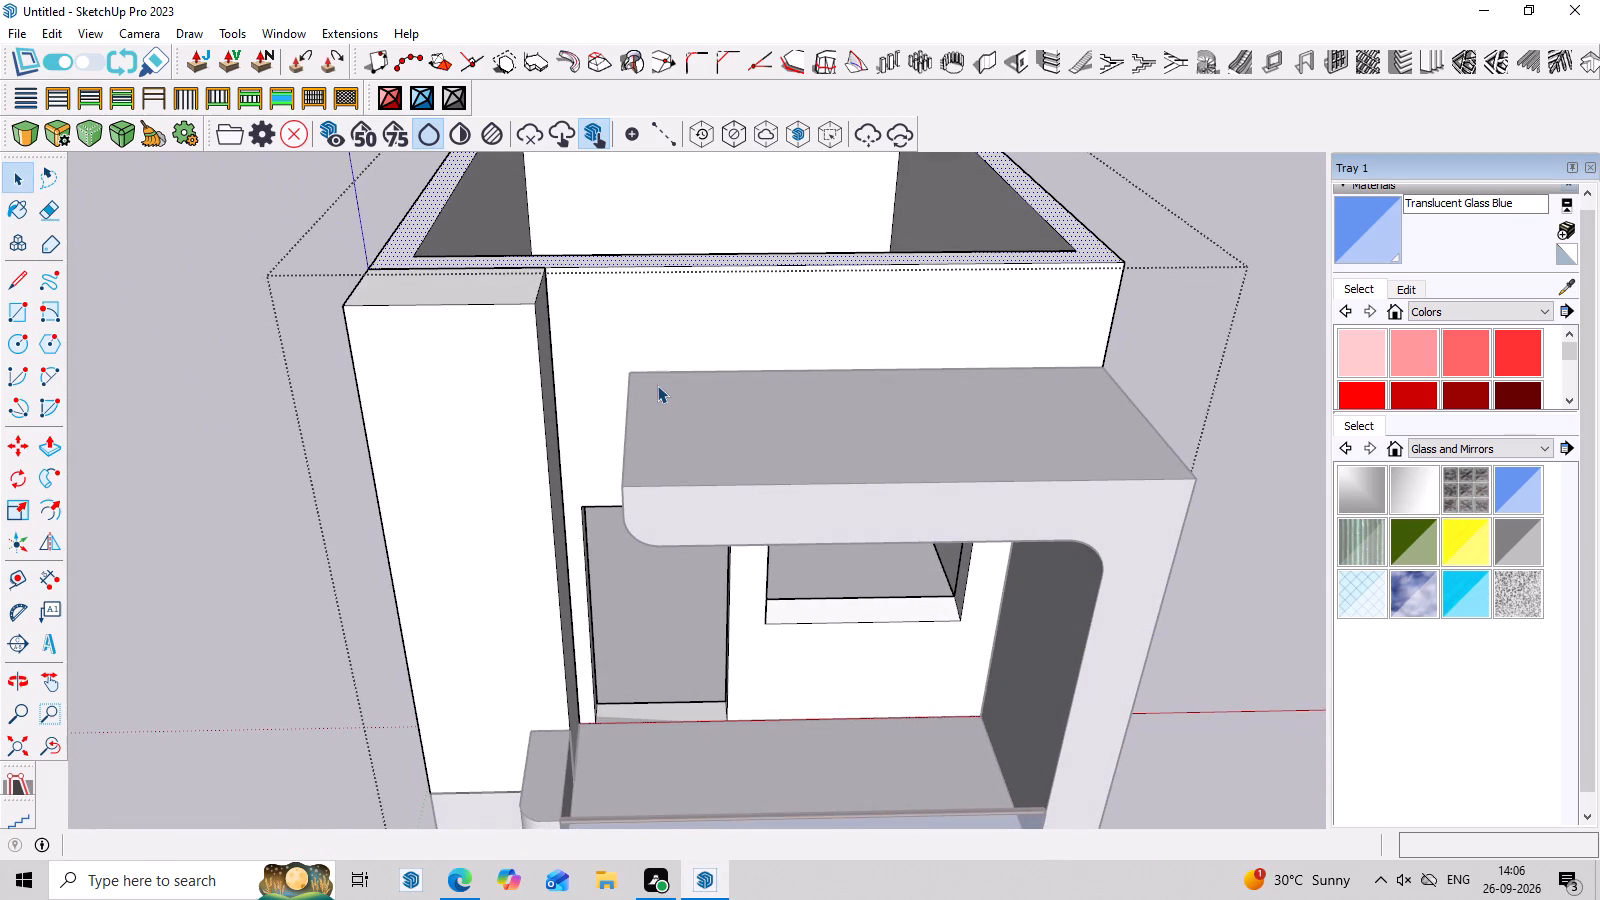
pyautogui.moveTo(657, 394); pyautogui.dragTo(684, 220, button='middle')
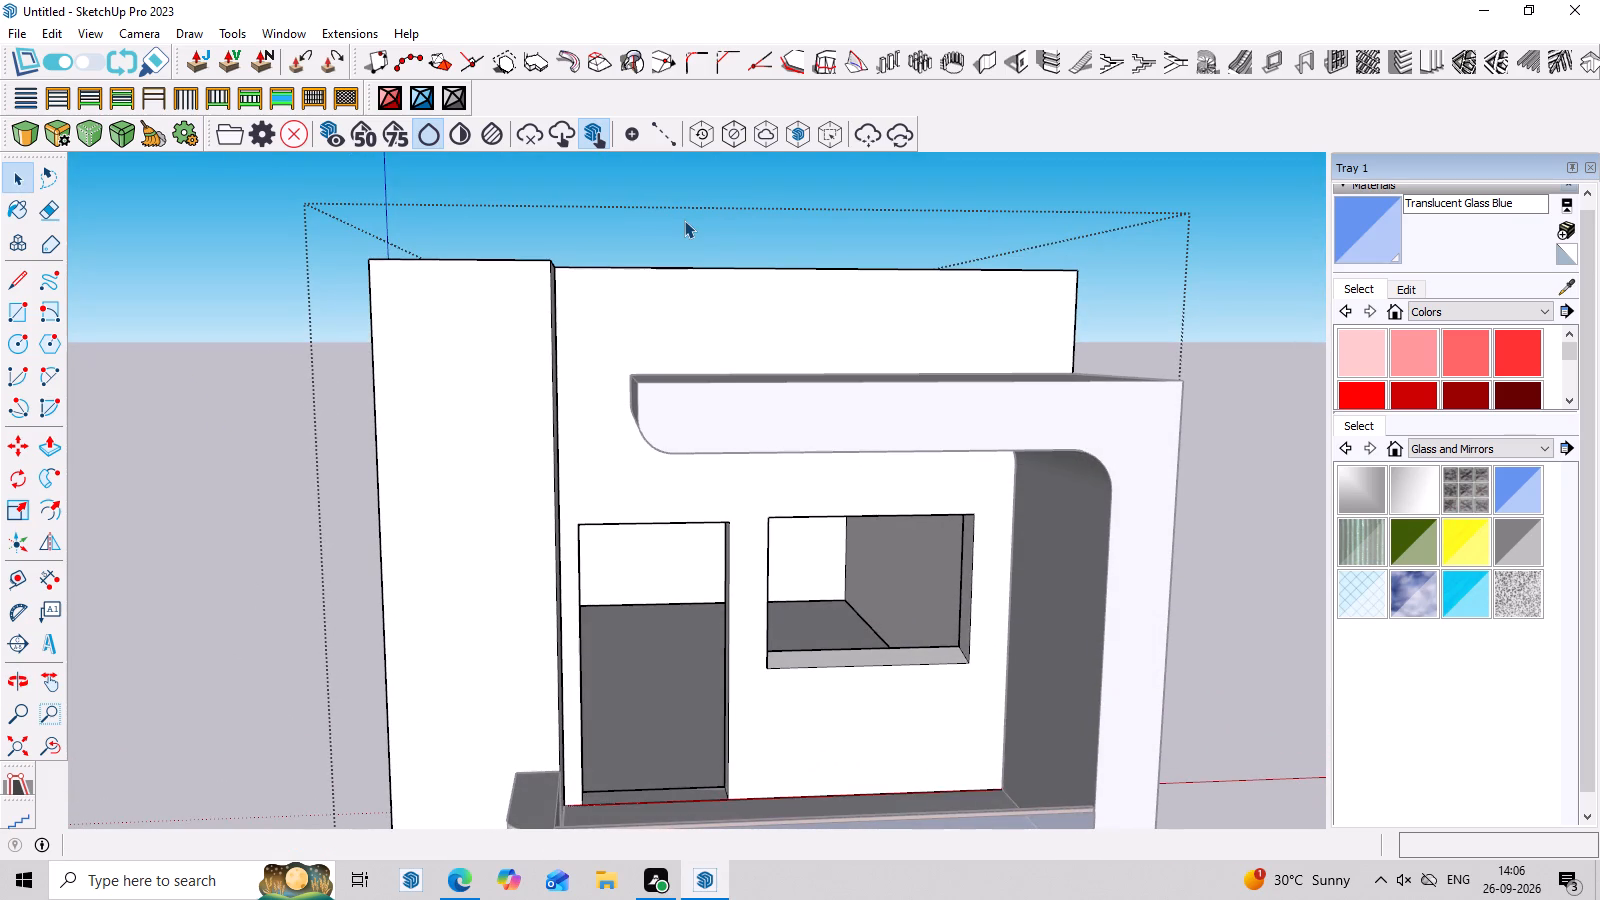
pyautogui.moveTo(628, 289); pyautogui.dragTo(636, 223, button='middle')
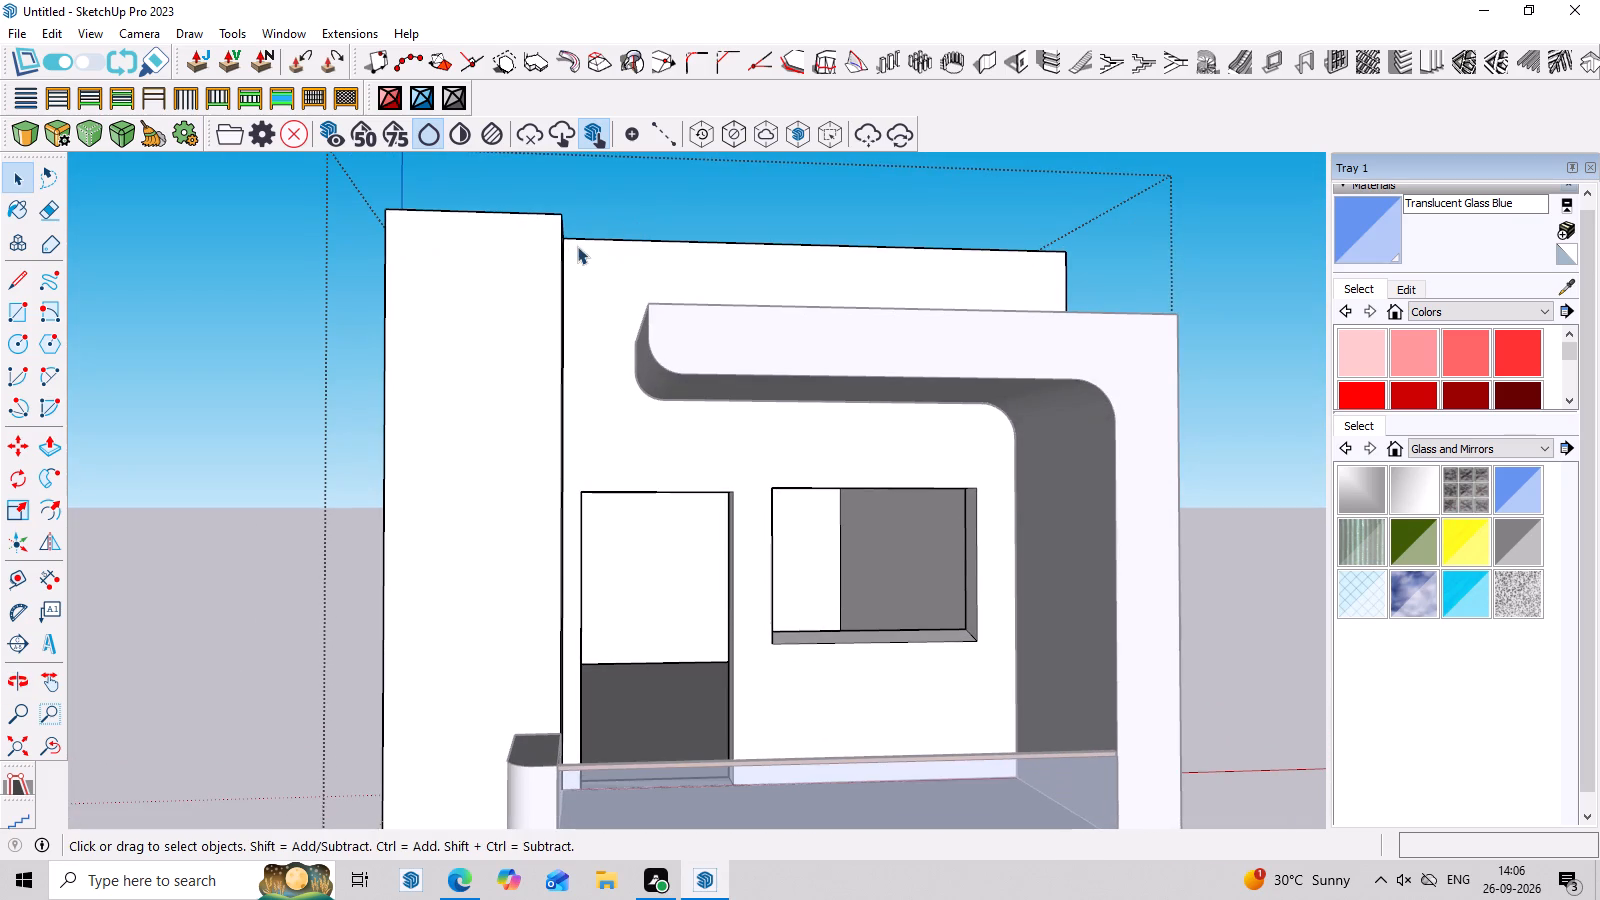
pyautogui.moveTo(714, 257); pyautogui.dragTo(680, 574, button='middle')
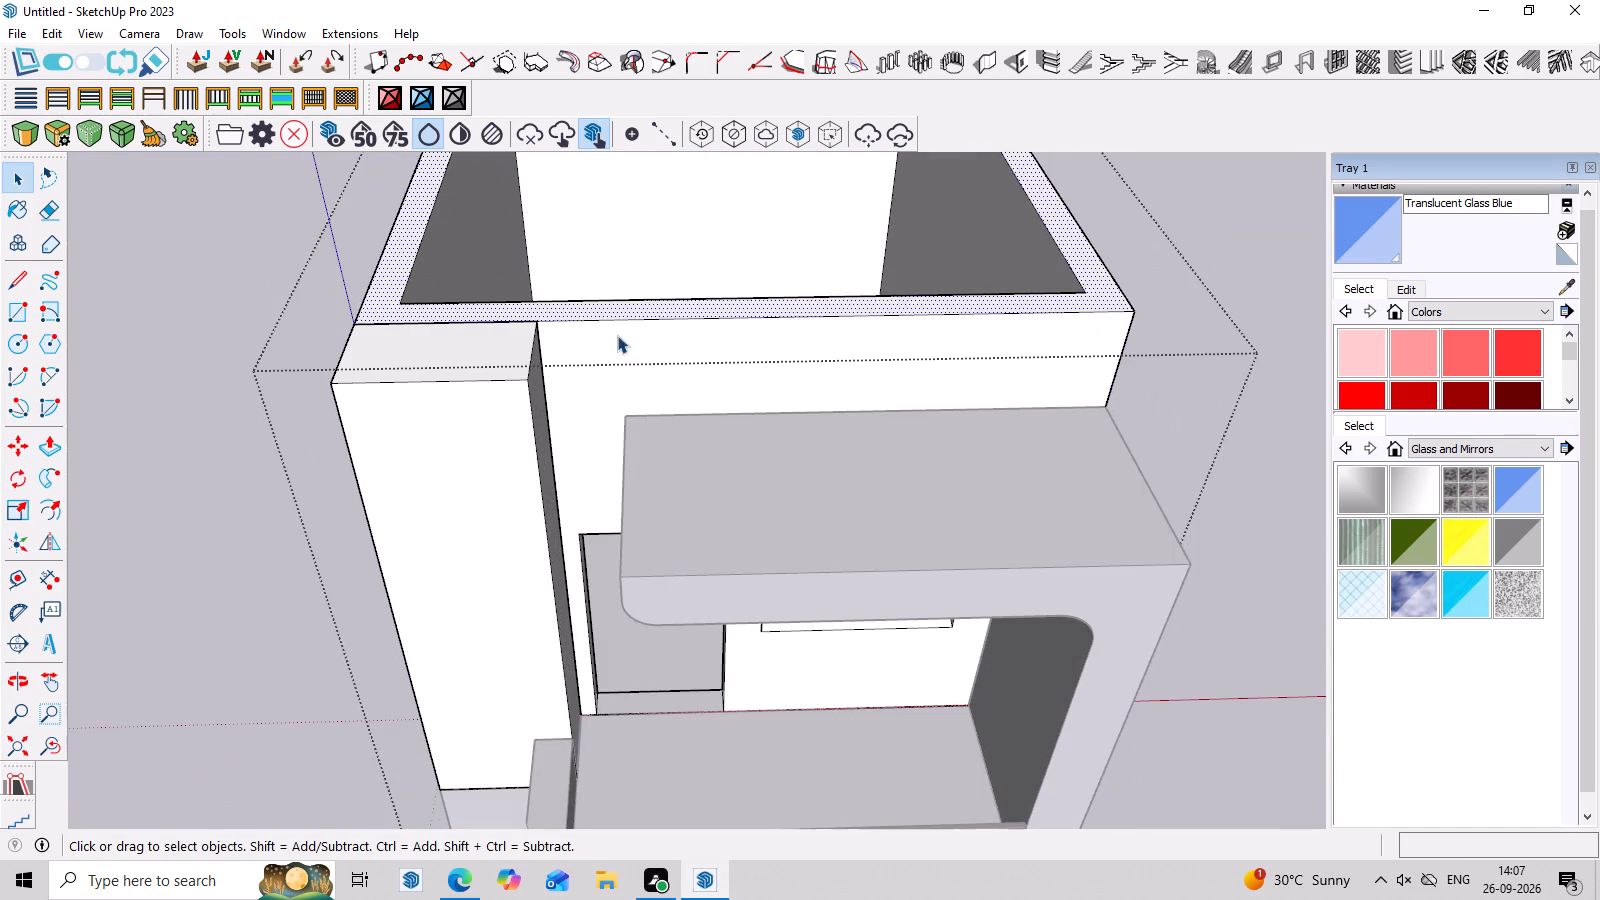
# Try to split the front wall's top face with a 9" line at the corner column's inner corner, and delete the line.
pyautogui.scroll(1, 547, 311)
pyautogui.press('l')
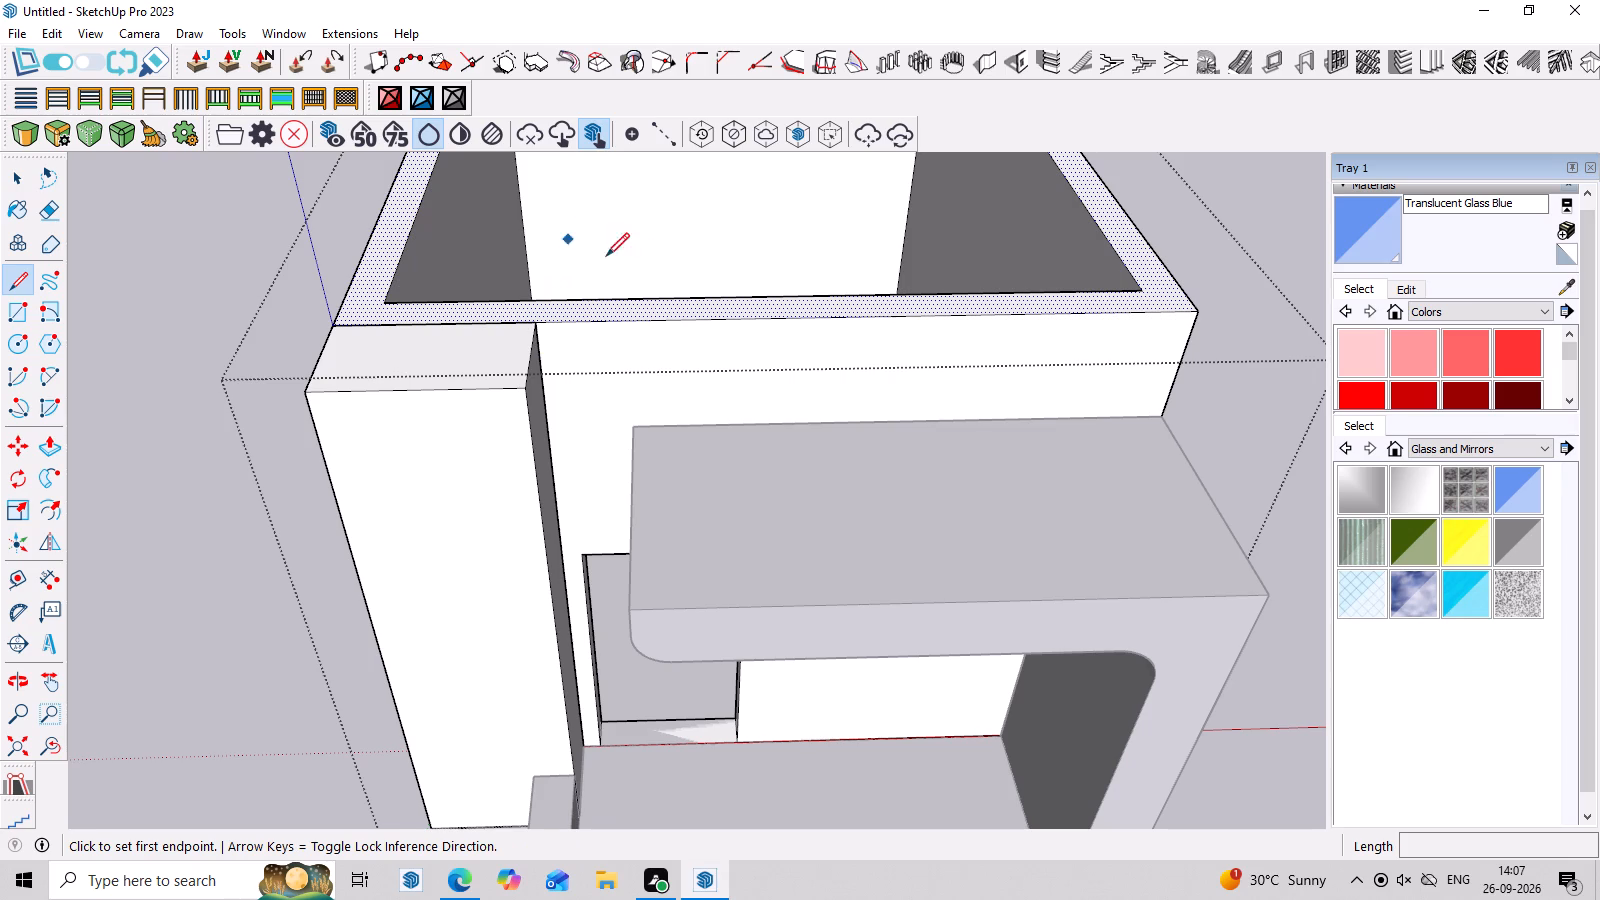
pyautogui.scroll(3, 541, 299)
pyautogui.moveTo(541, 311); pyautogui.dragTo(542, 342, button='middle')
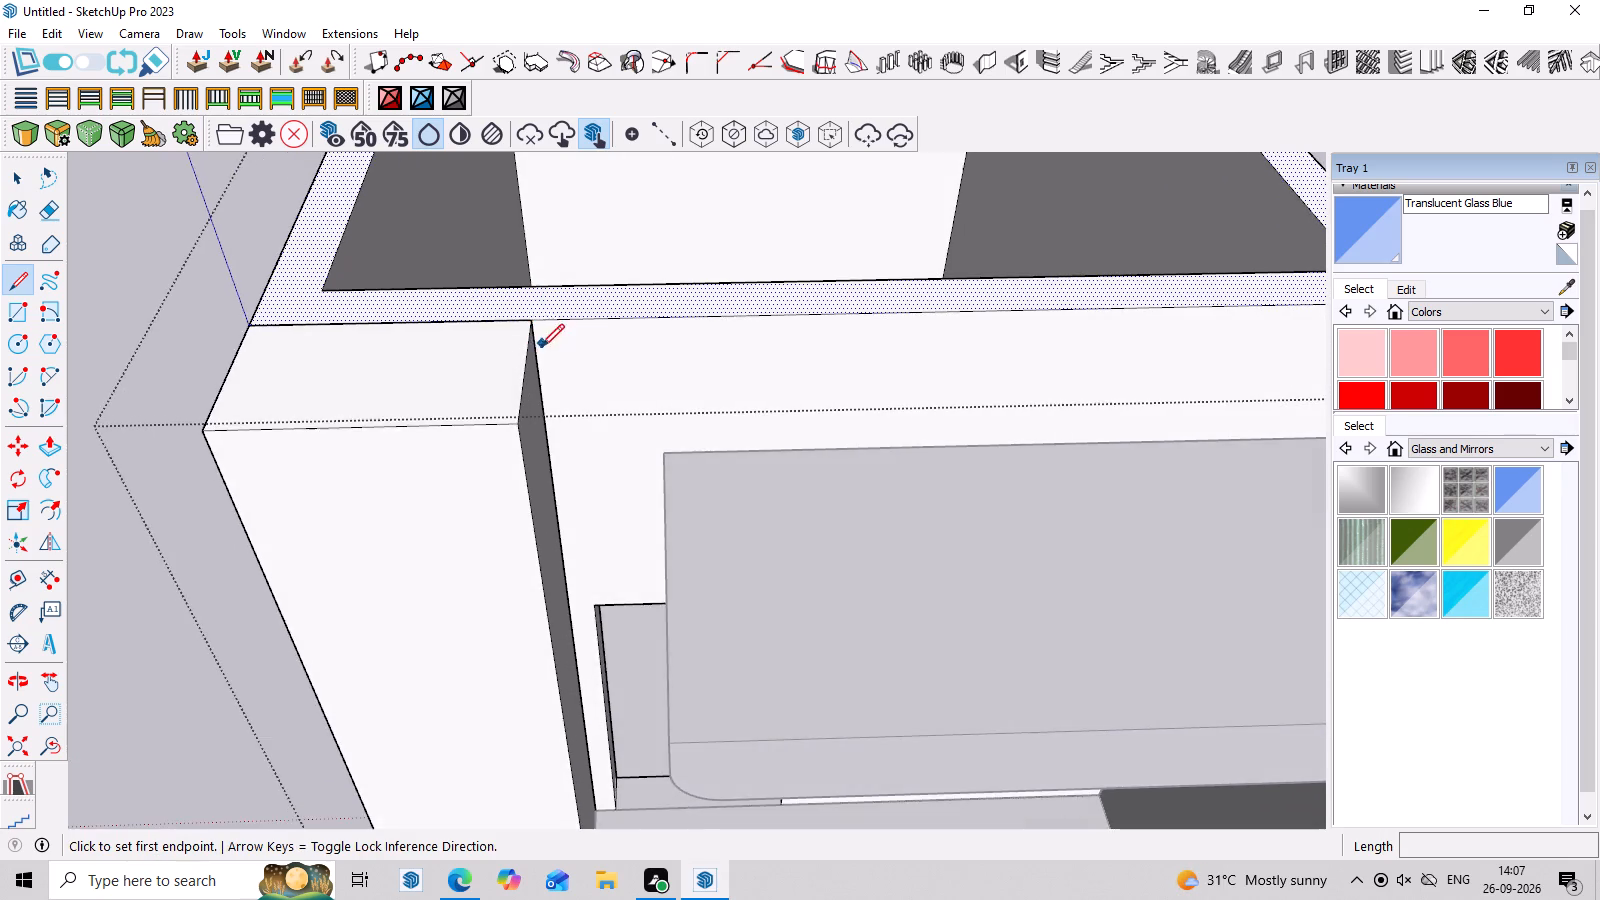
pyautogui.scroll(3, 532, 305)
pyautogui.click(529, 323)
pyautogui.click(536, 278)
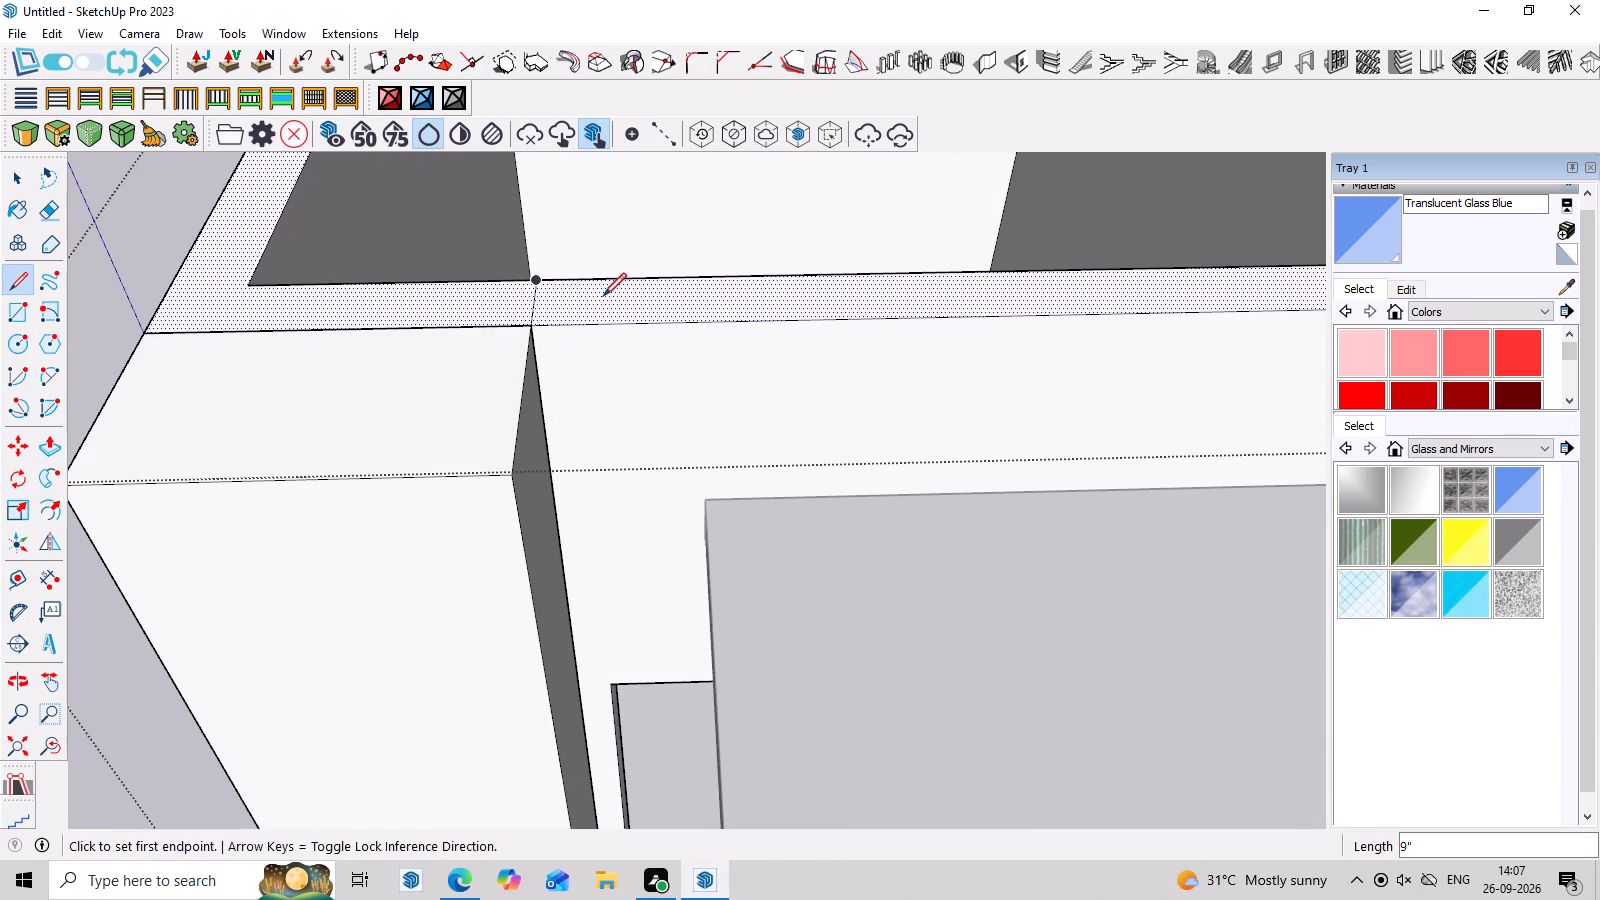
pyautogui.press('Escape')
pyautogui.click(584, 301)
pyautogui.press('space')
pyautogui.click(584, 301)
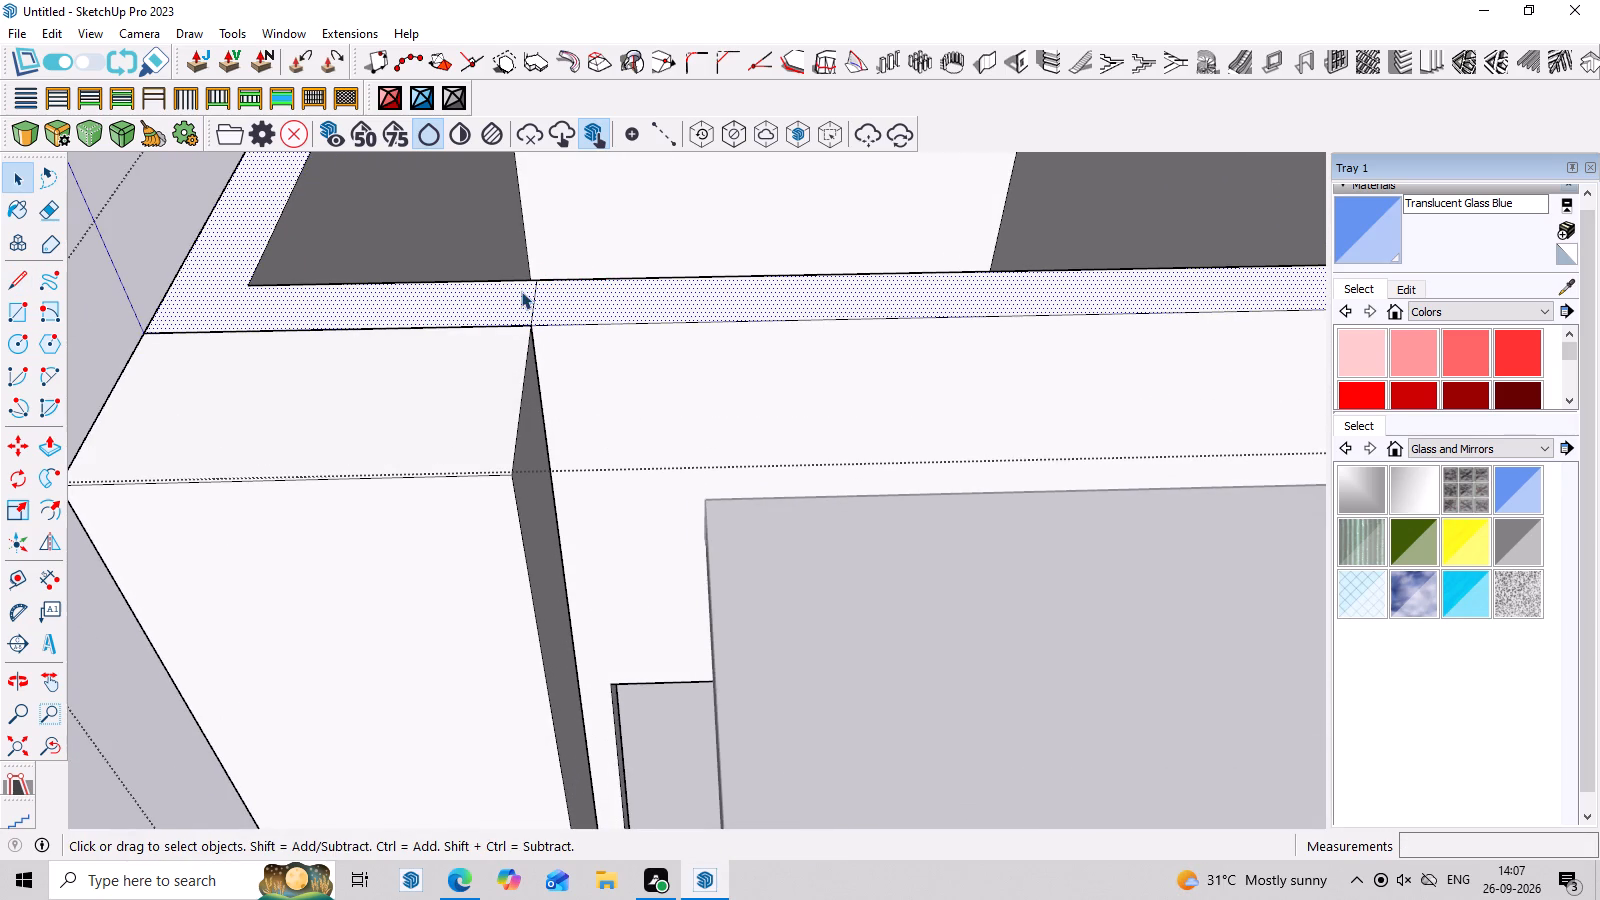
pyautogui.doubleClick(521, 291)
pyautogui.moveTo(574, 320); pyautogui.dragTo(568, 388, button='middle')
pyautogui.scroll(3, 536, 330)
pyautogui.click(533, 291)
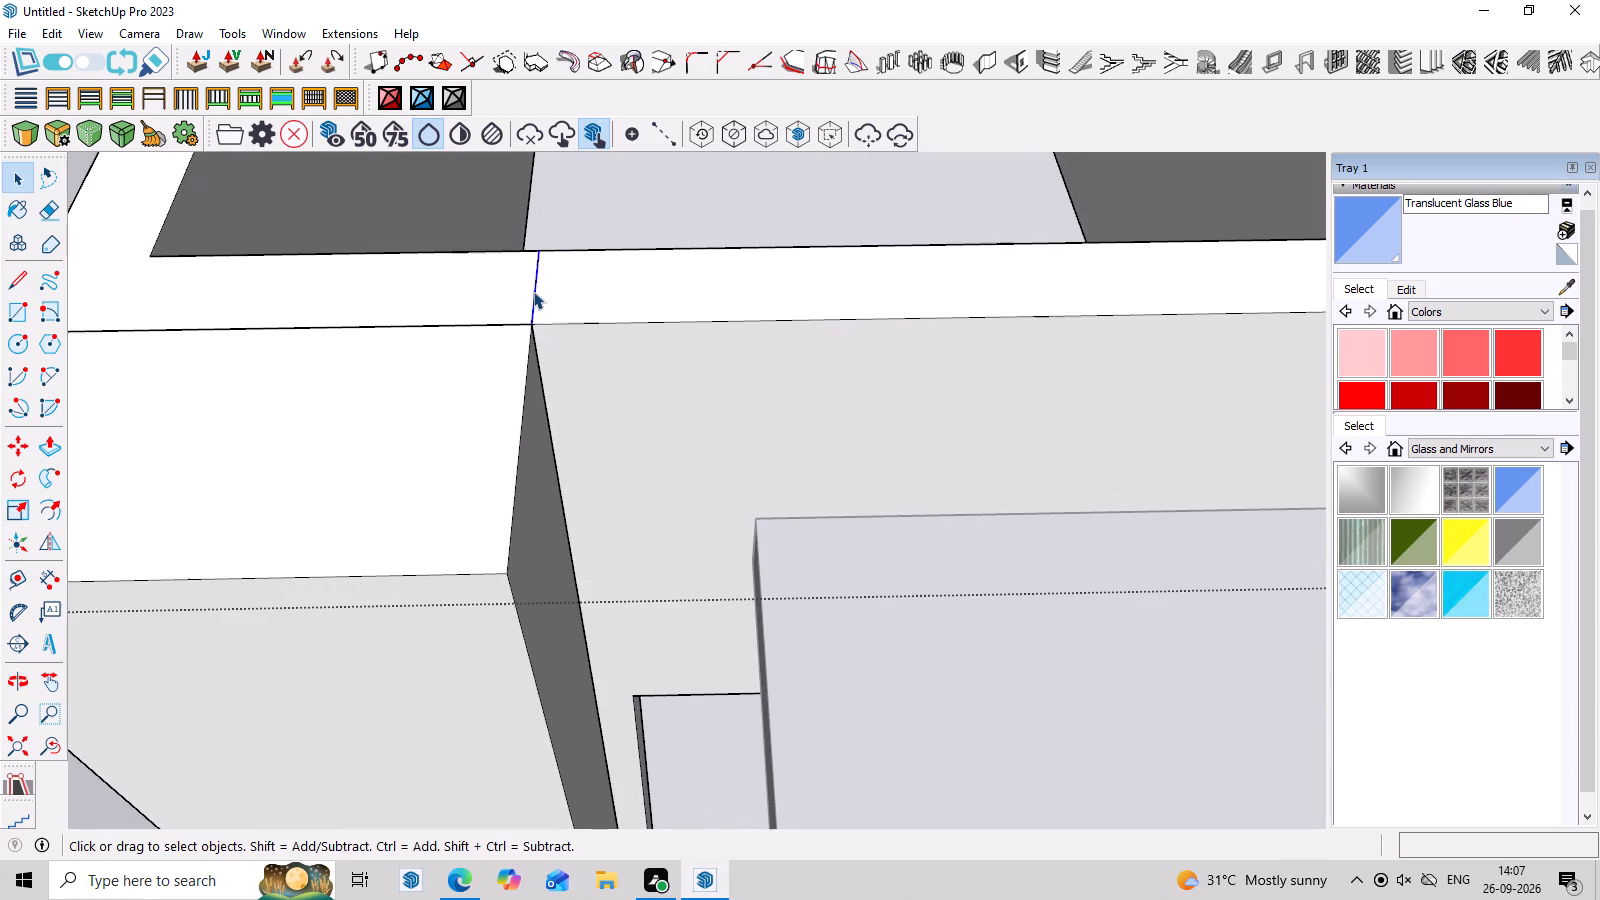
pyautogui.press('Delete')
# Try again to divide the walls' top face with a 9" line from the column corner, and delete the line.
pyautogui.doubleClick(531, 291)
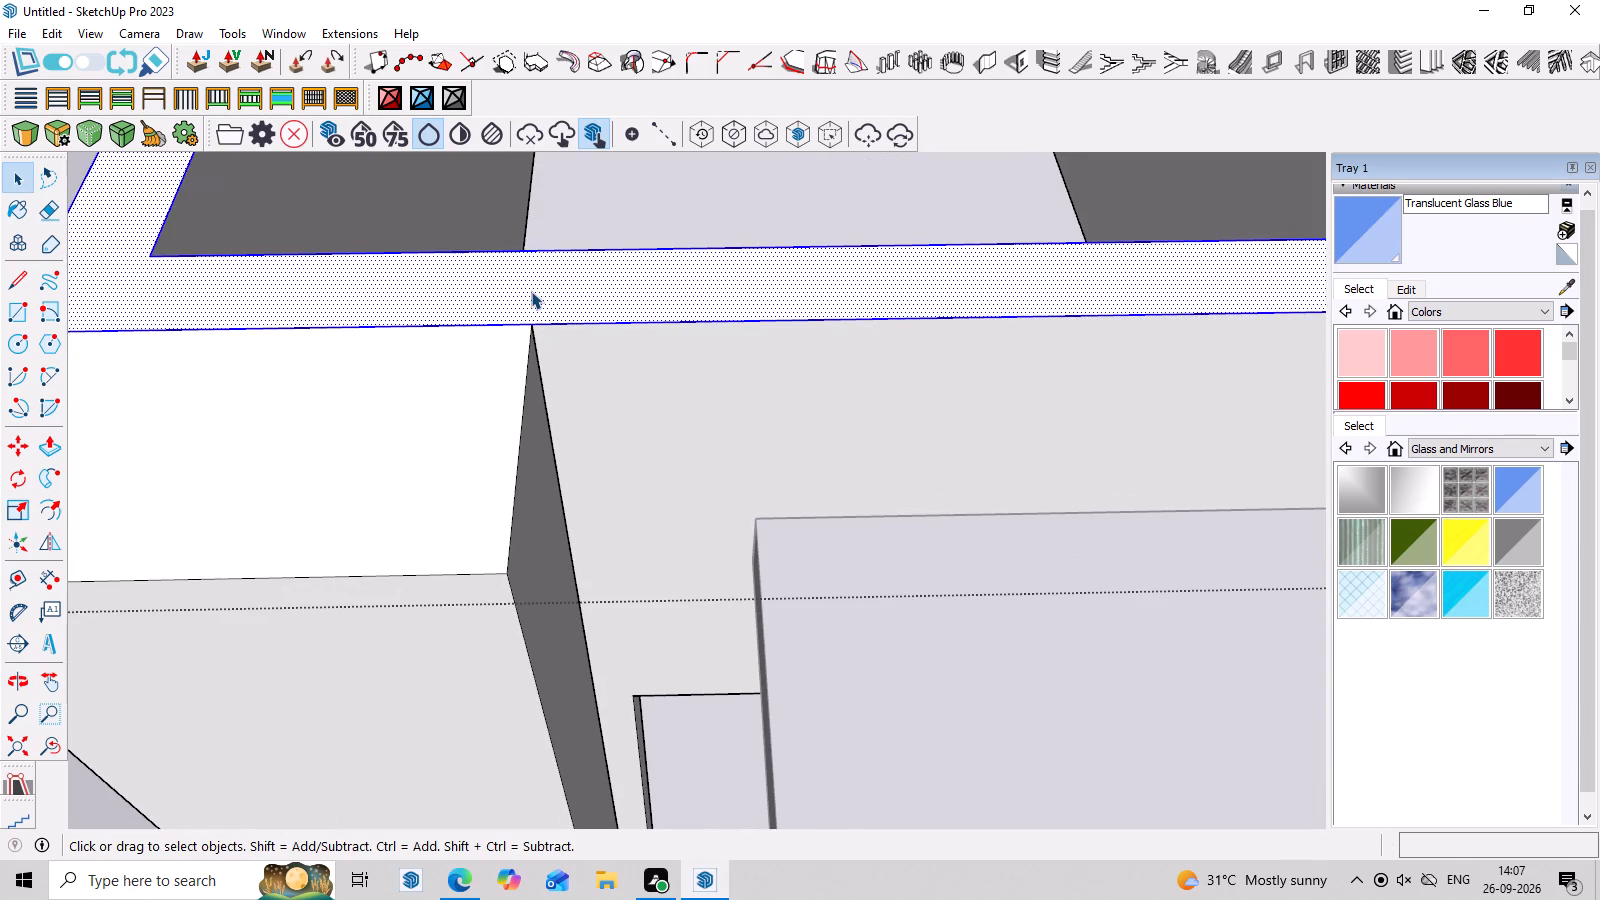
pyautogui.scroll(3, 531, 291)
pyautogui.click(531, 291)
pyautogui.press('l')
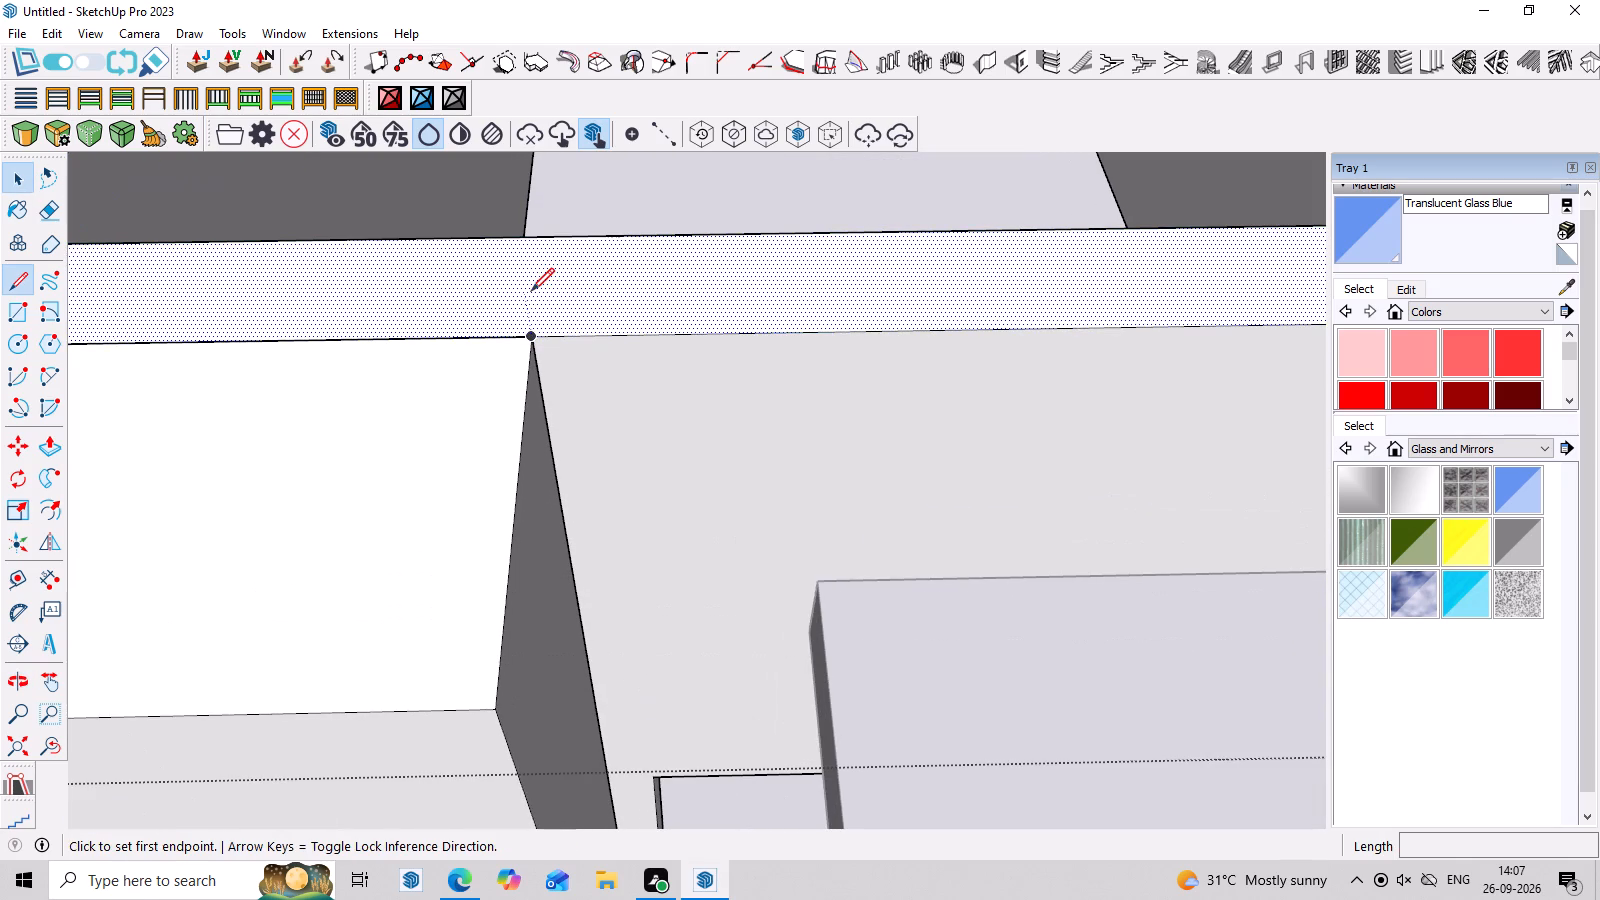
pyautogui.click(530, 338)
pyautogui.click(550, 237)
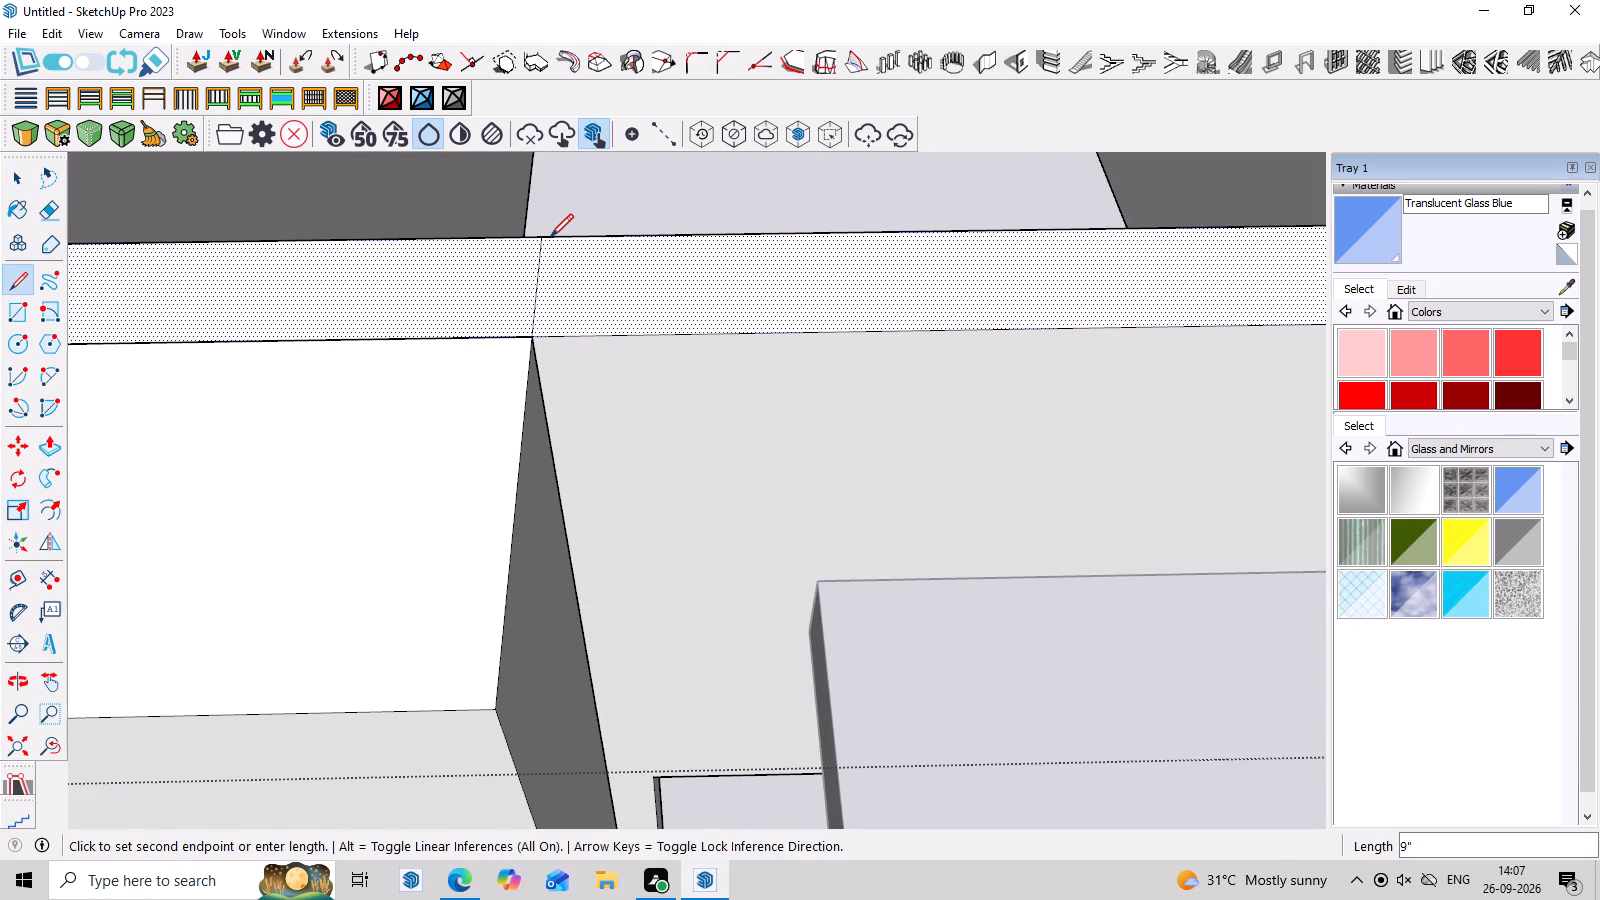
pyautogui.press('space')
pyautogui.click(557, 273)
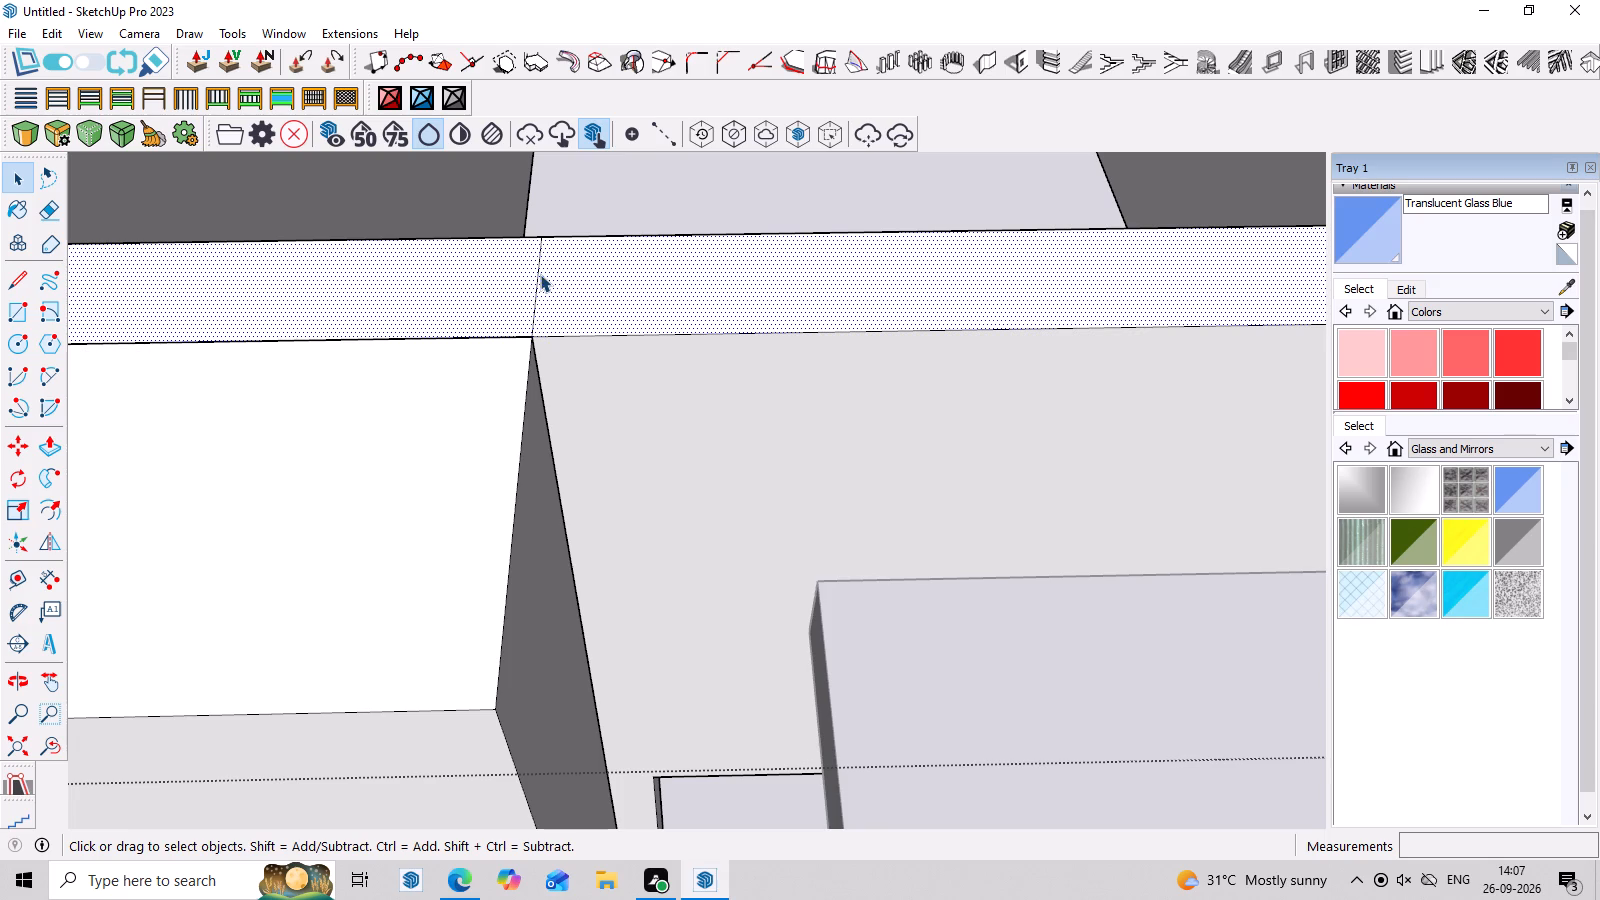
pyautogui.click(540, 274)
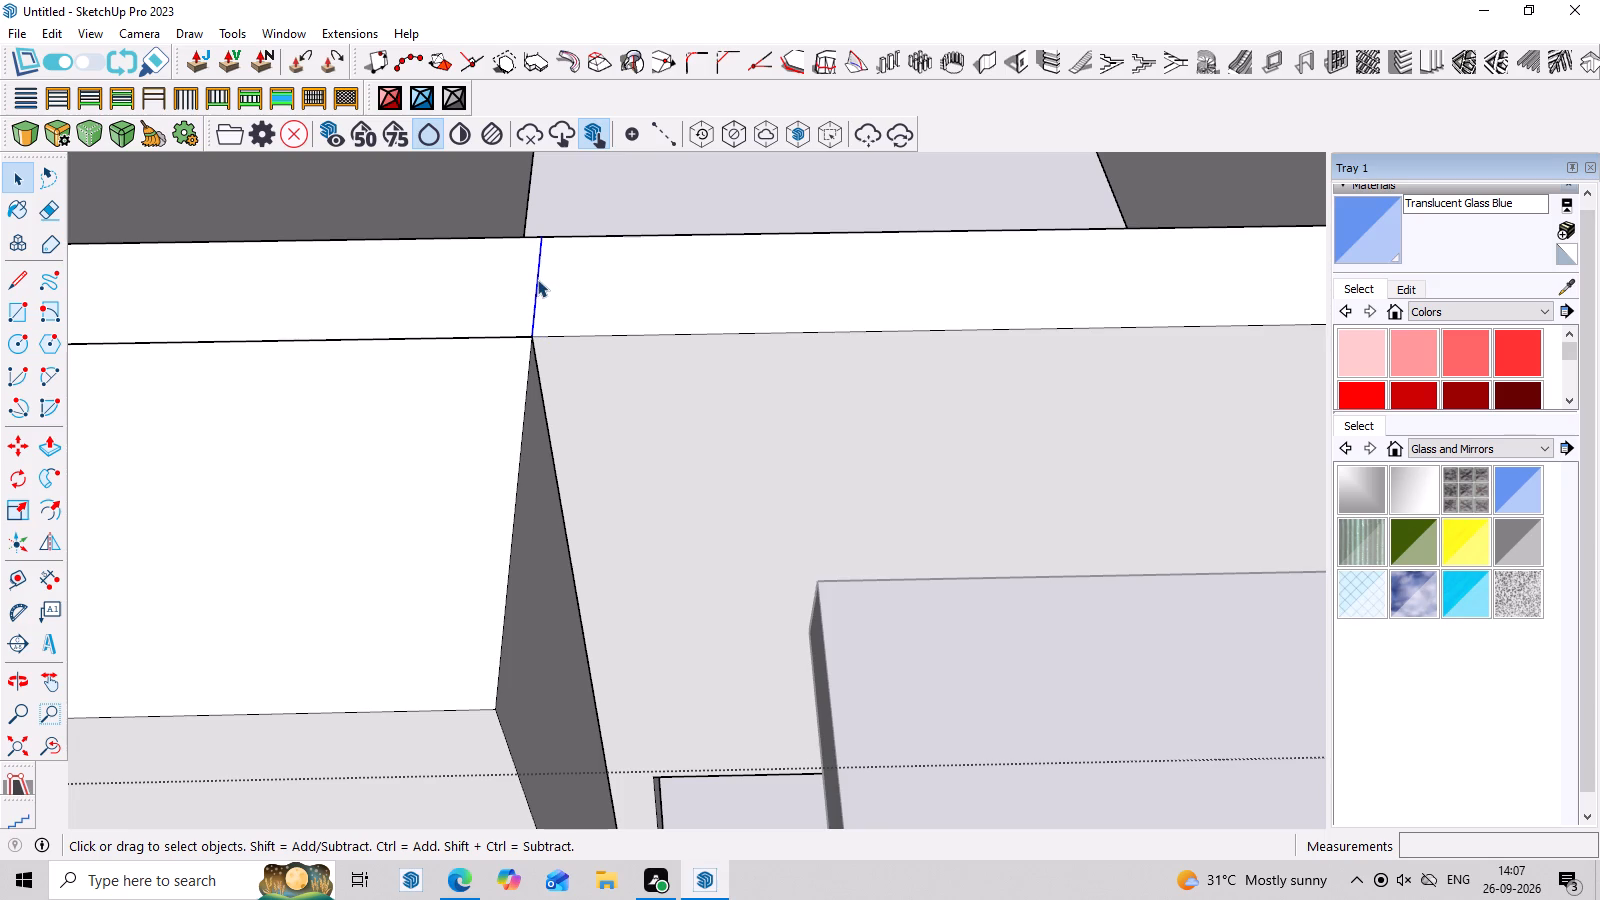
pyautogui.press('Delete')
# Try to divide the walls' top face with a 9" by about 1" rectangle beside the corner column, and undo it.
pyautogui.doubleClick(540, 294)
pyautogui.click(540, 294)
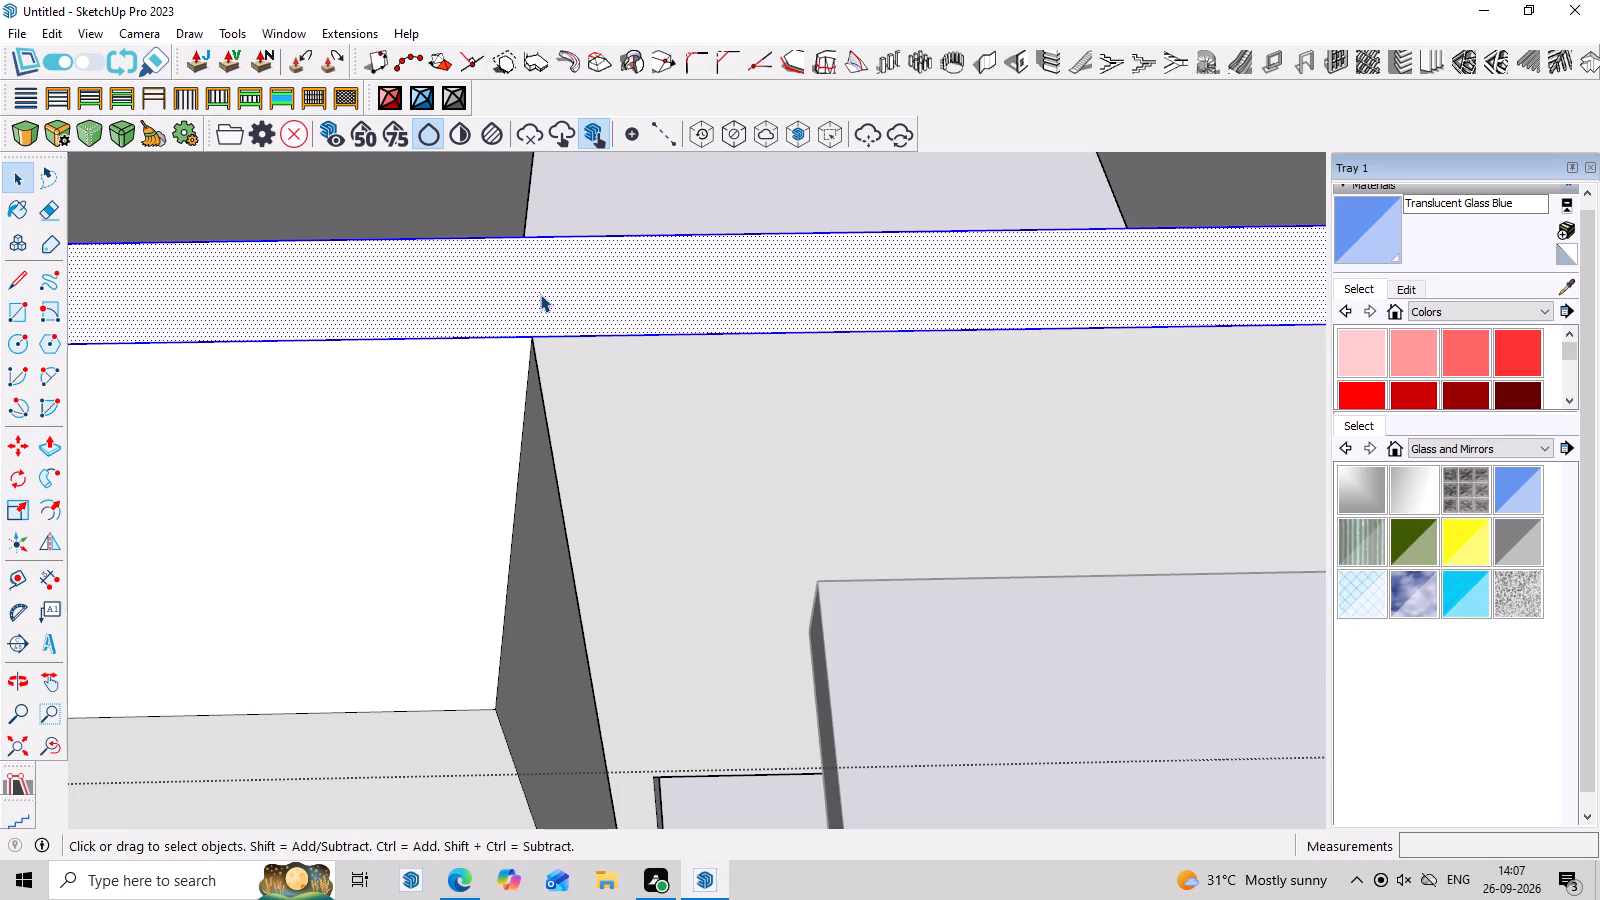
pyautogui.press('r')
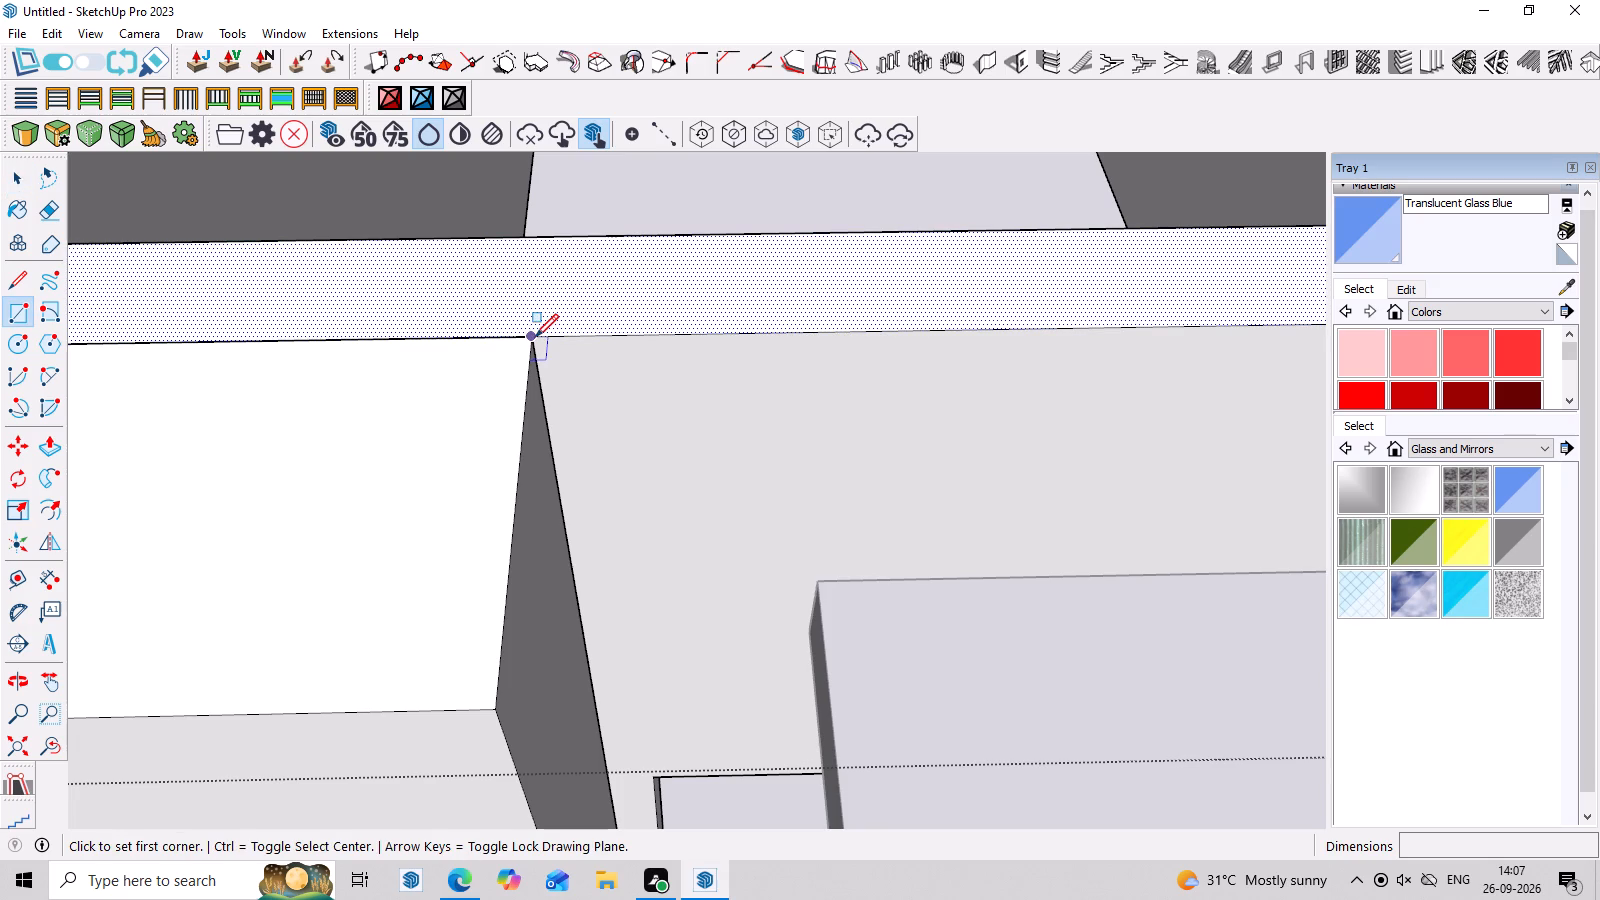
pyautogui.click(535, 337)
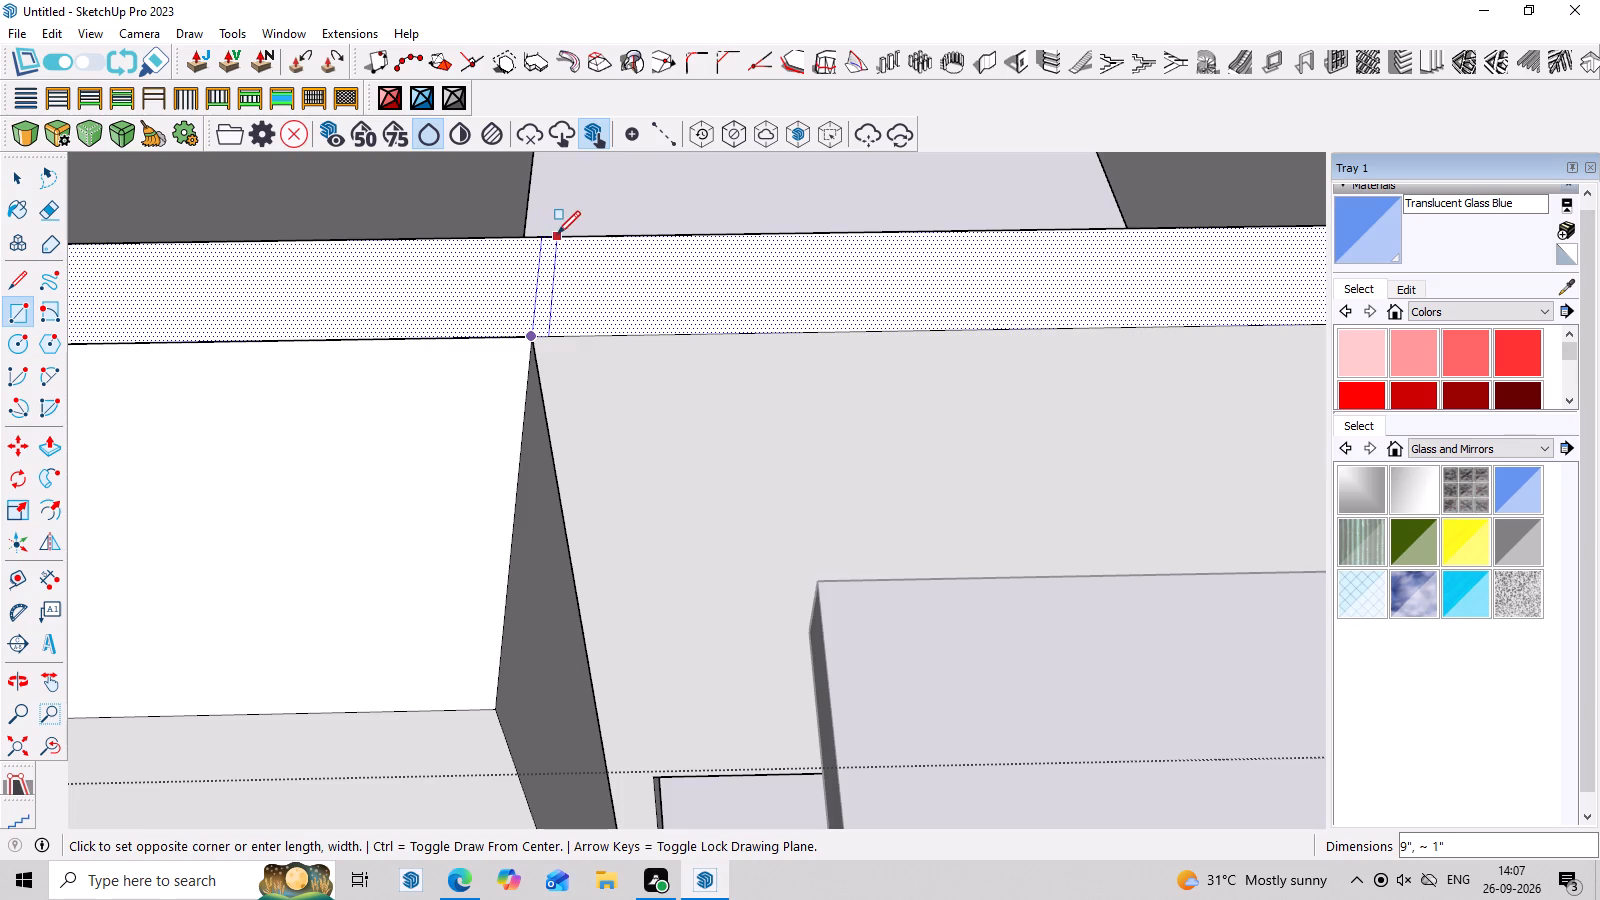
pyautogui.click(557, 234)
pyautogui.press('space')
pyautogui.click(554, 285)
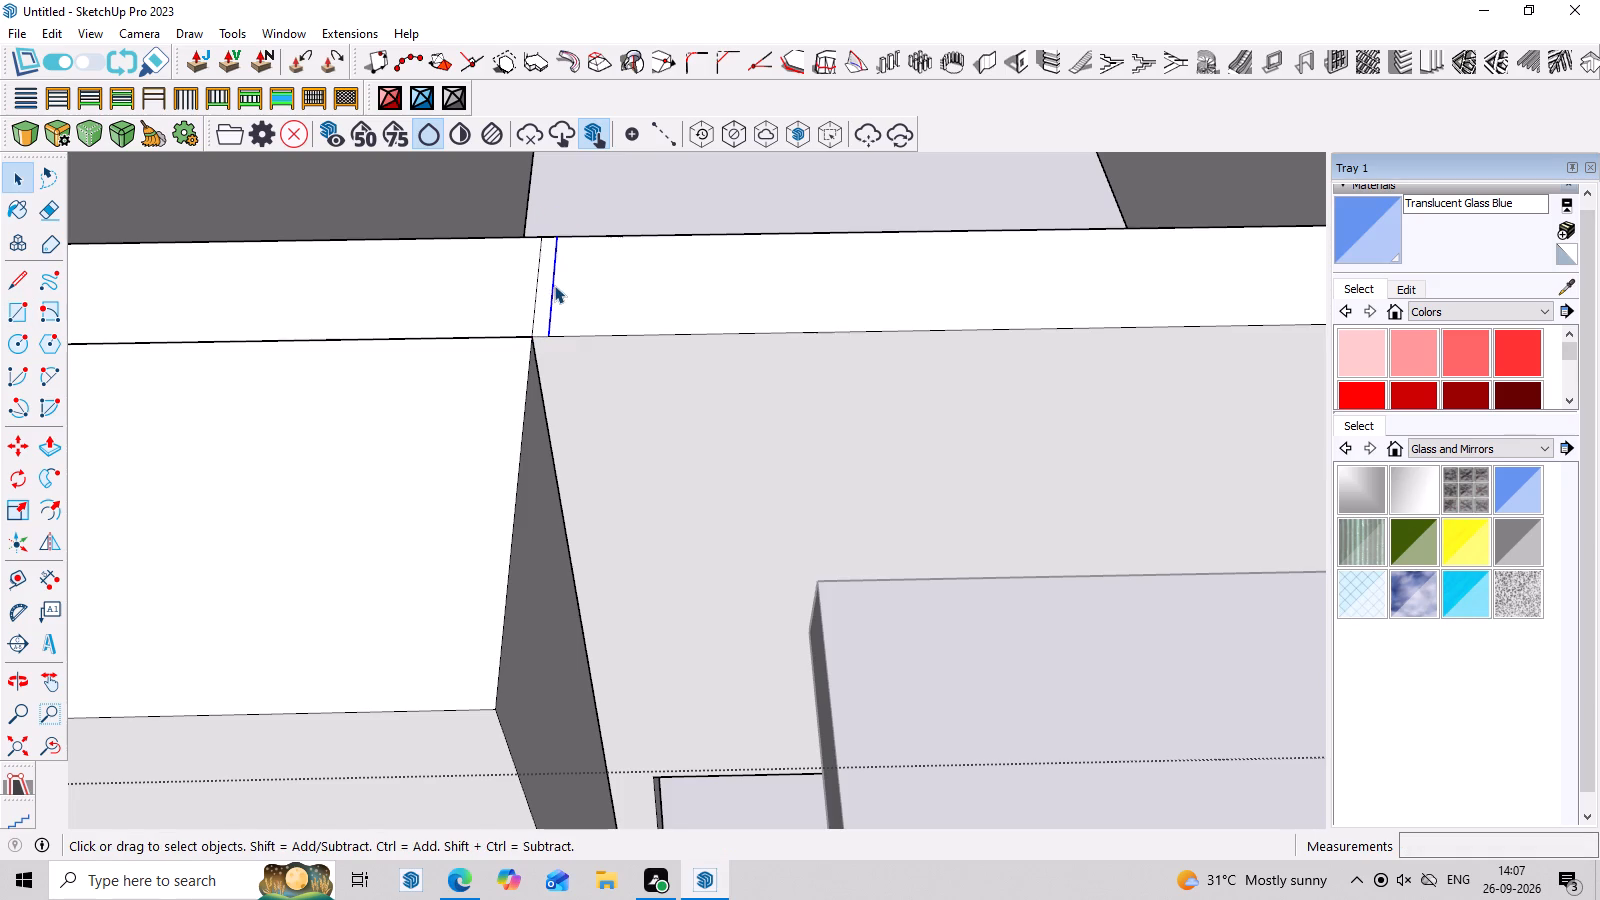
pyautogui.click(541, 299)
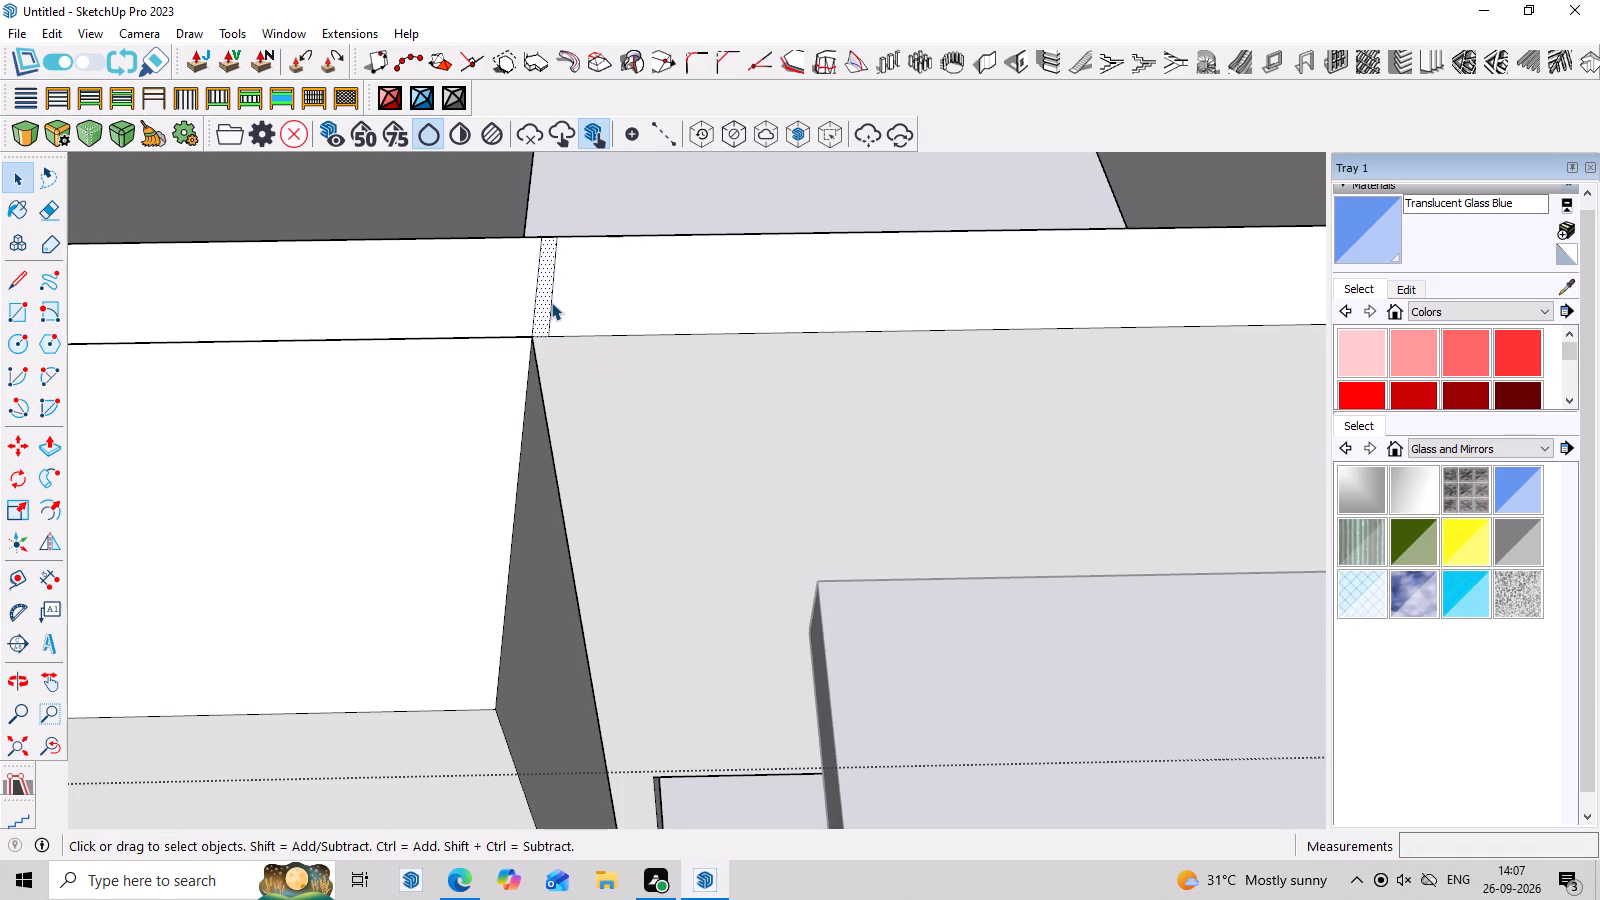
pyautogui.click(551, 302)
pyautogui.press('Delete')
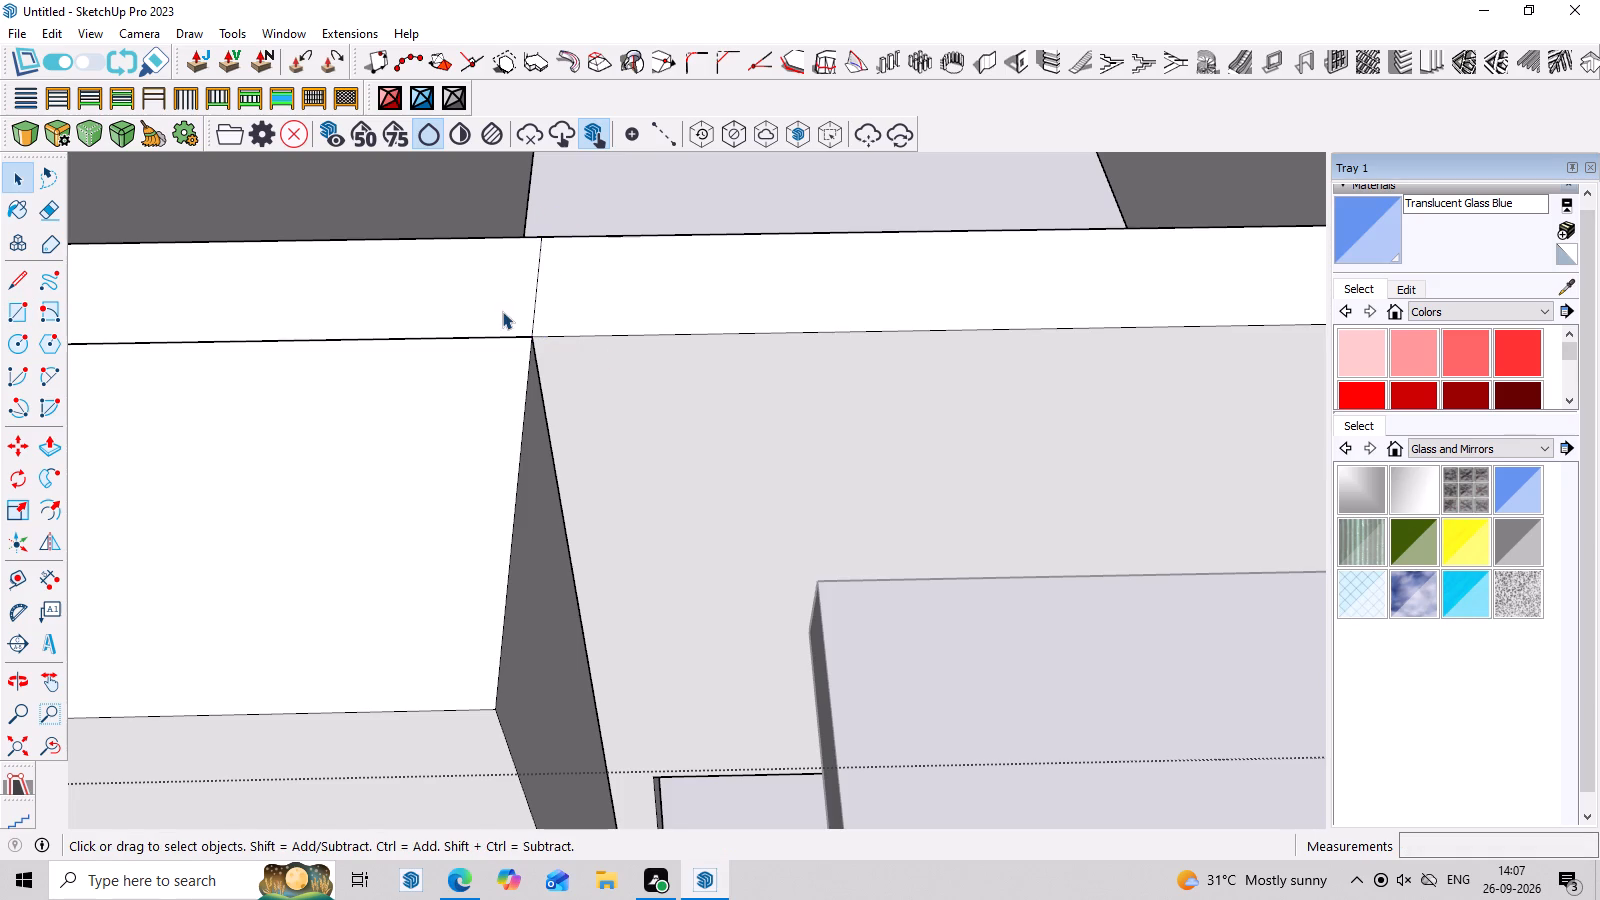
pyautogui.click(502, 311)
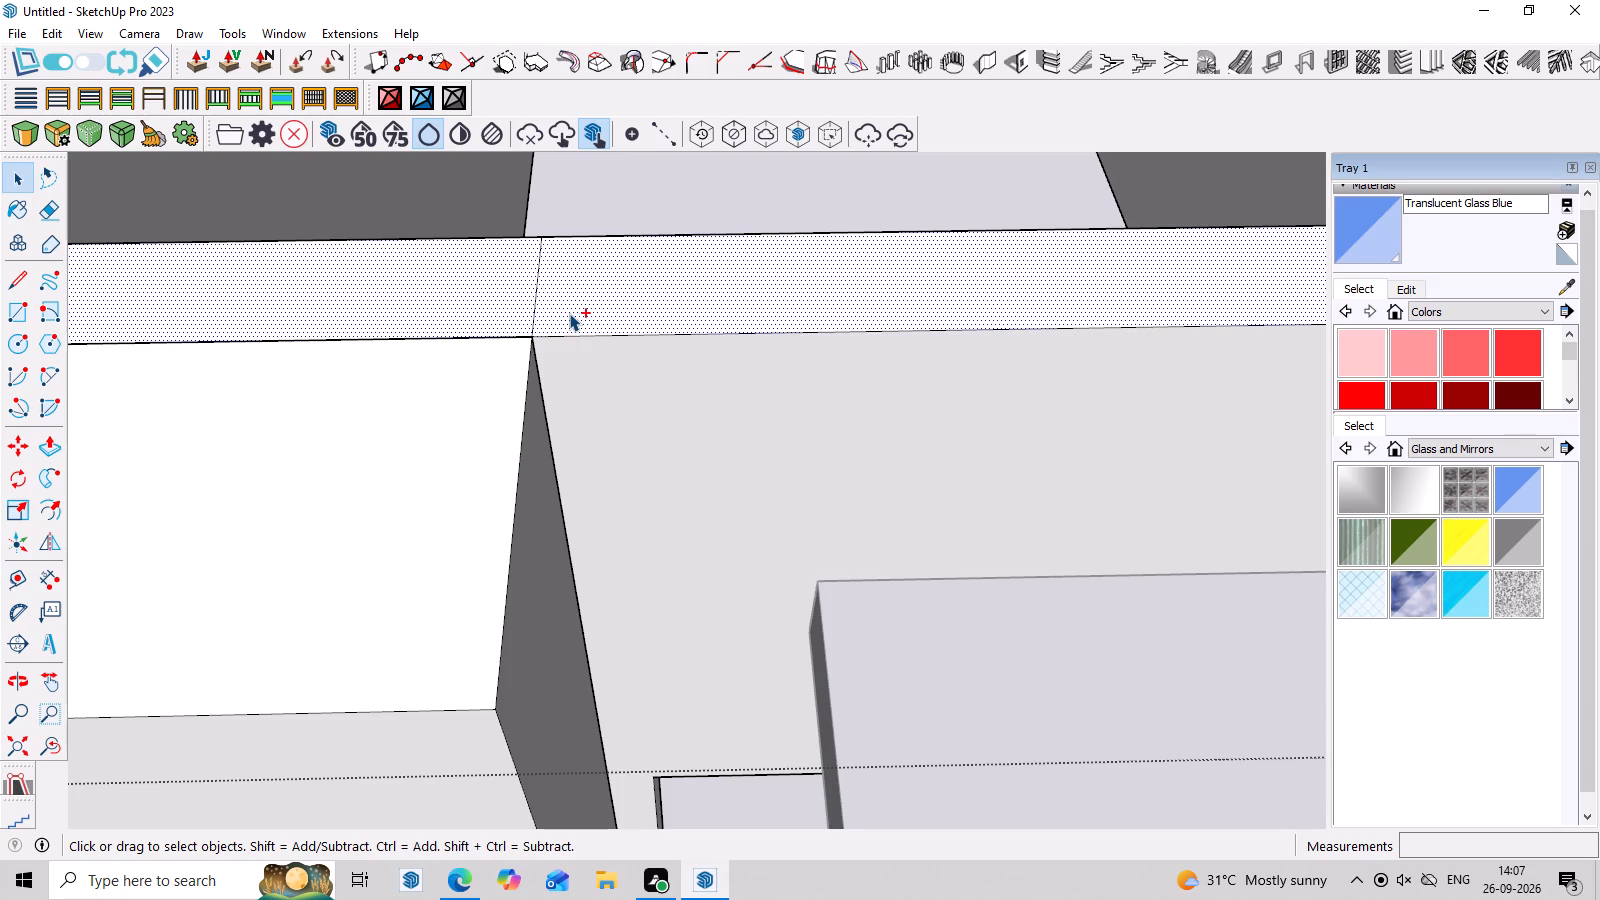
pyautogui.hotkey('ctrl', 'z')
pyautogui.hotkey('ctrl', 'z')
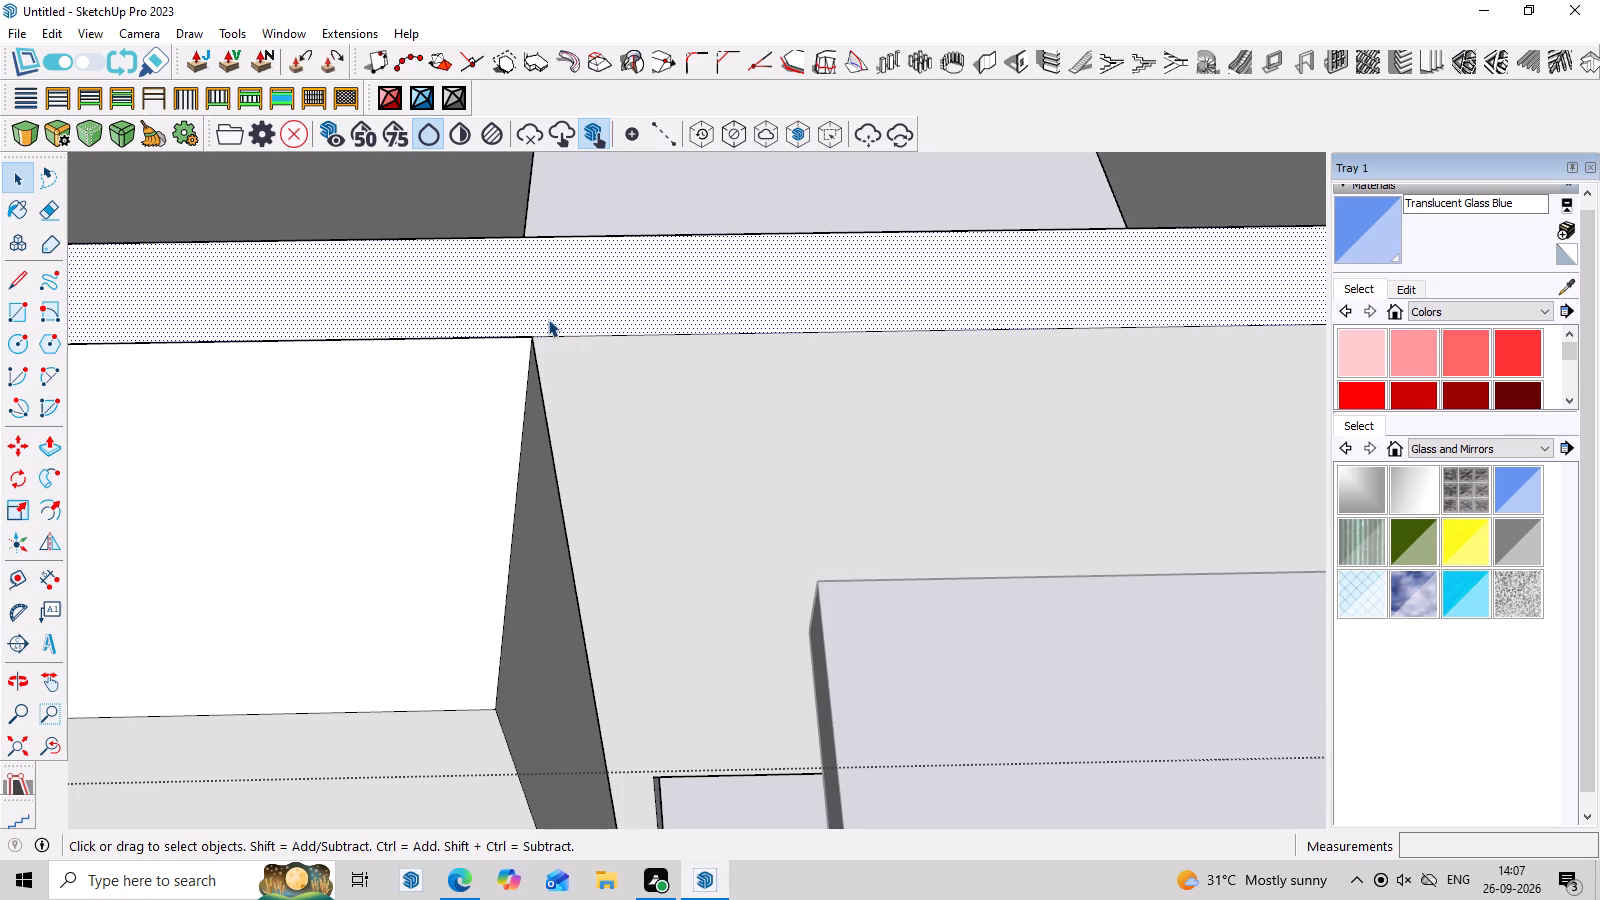
# Draw a rectangle about 10' 6" long on the front wall's top face, from the column corner to the far side wall's inner corner.
pyautogui.press('r')
pyautogui.click(532, 332)
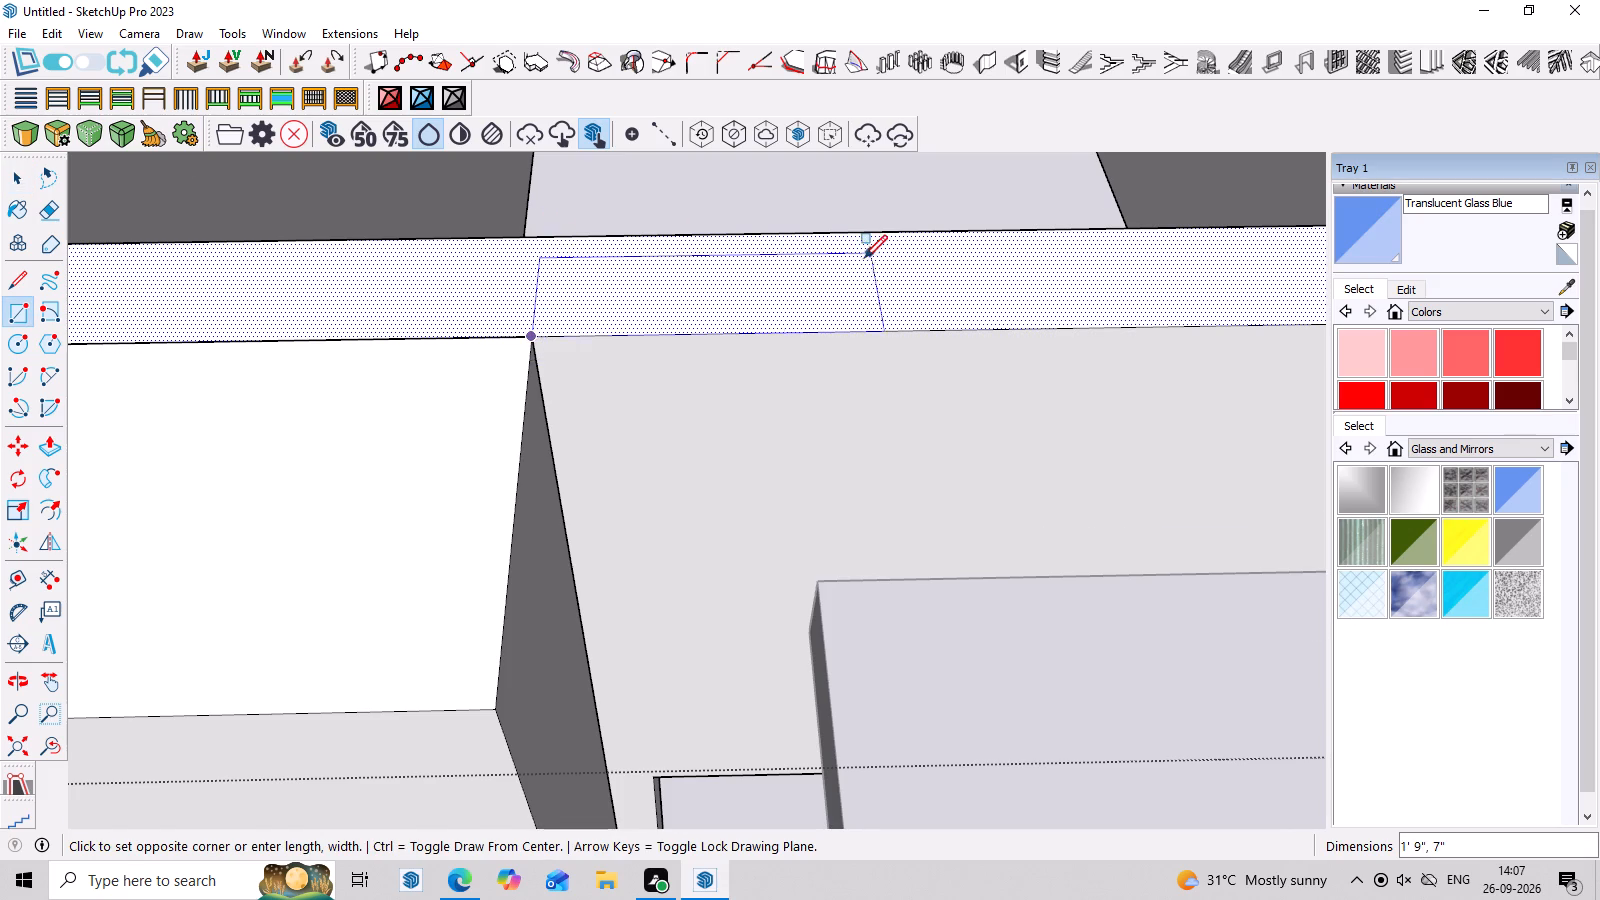
pyautogui.scroll(-15, 864, 258)
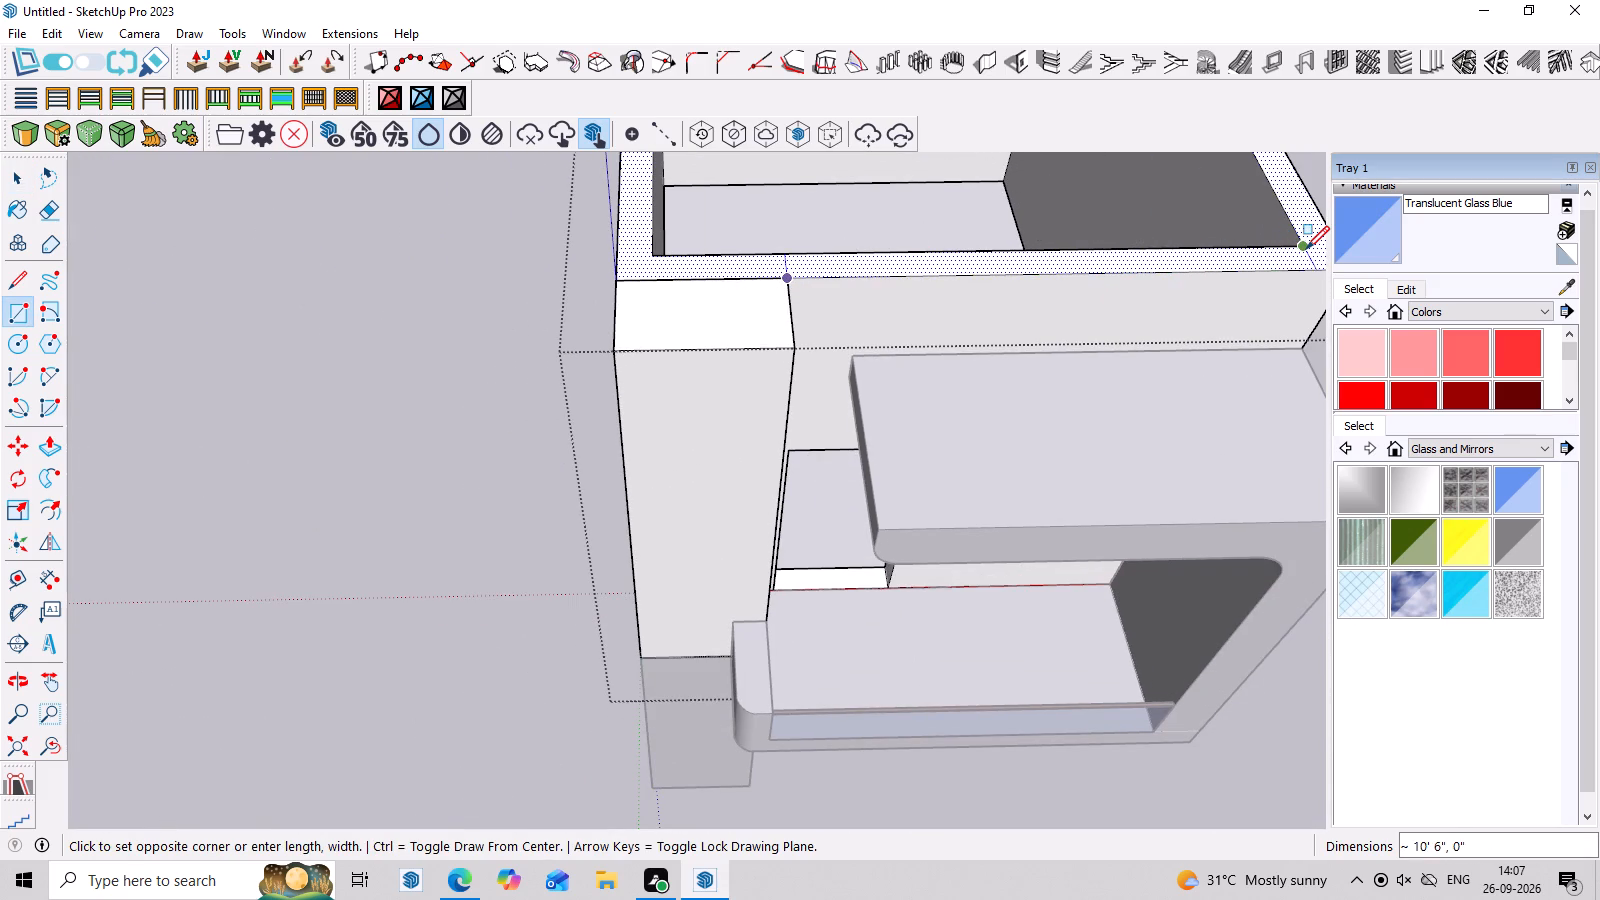
pyautogui.click(1308, 248)
# Push the front wall's rectangular top strip down 2' 4" between the corner column and the far side wall.
pyautogui.moveTo(1072, 266); pyautogui.dragTo(1056, 246, button='middle')
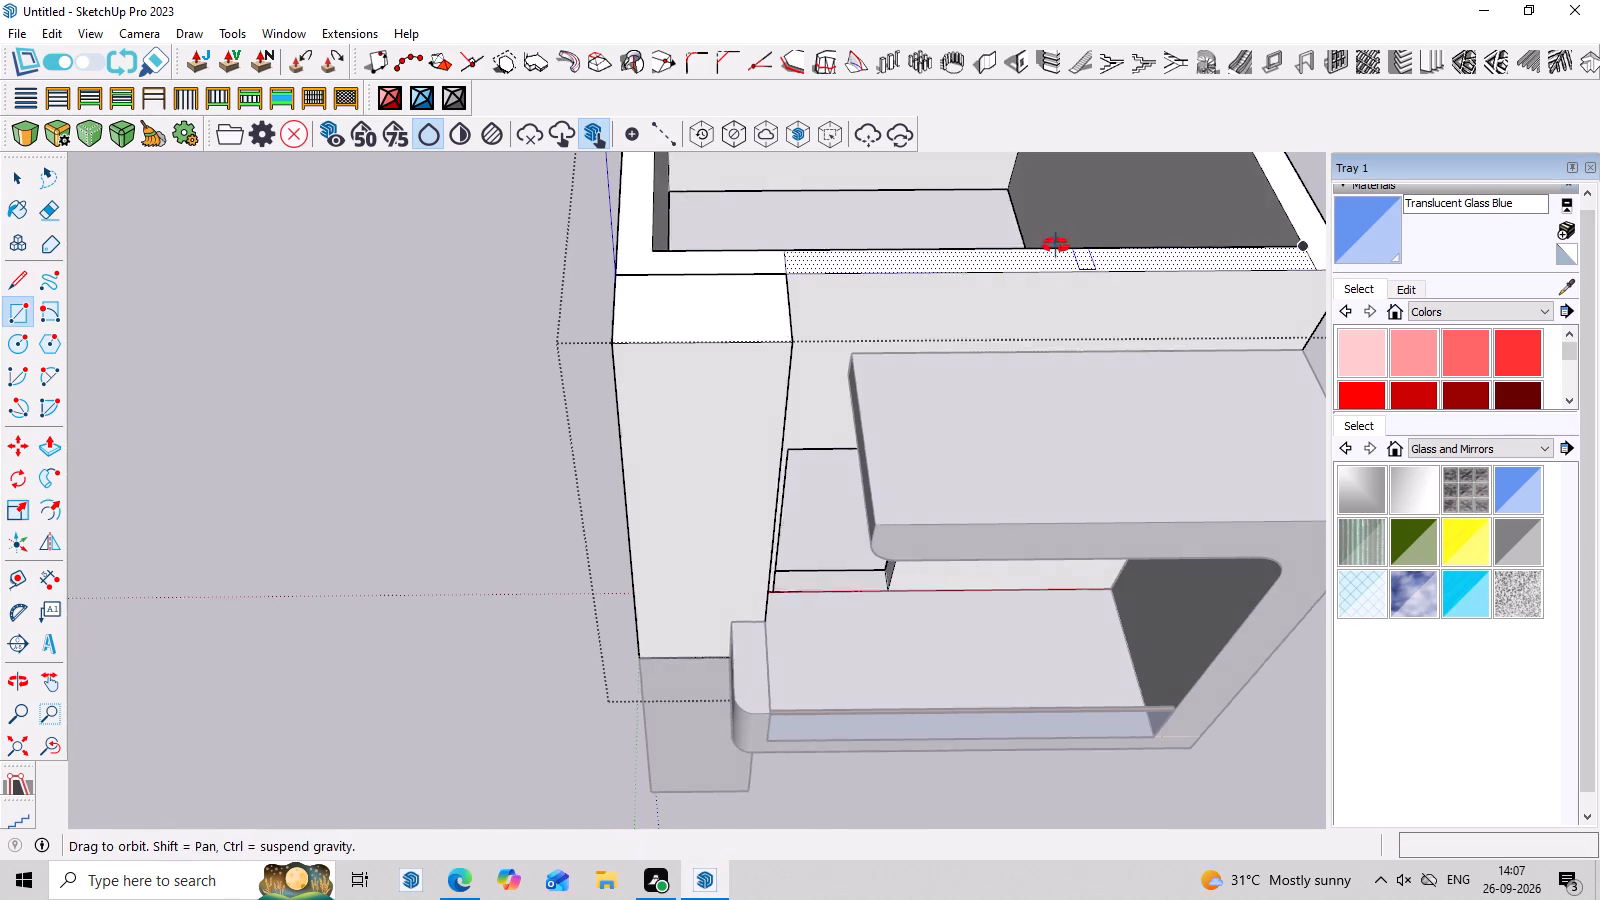
pyautogui.moveTo(1056, 246); pyautogui.dragTo(1039, 213, button='middle')
pyautogui.press('space')
pyautogui.moveTo(708, 214); pyautogui.dragTo(708, 242, button='middle')
pyautogui.scroll(2, 875, 253)
pyautogui.click(875, 253)
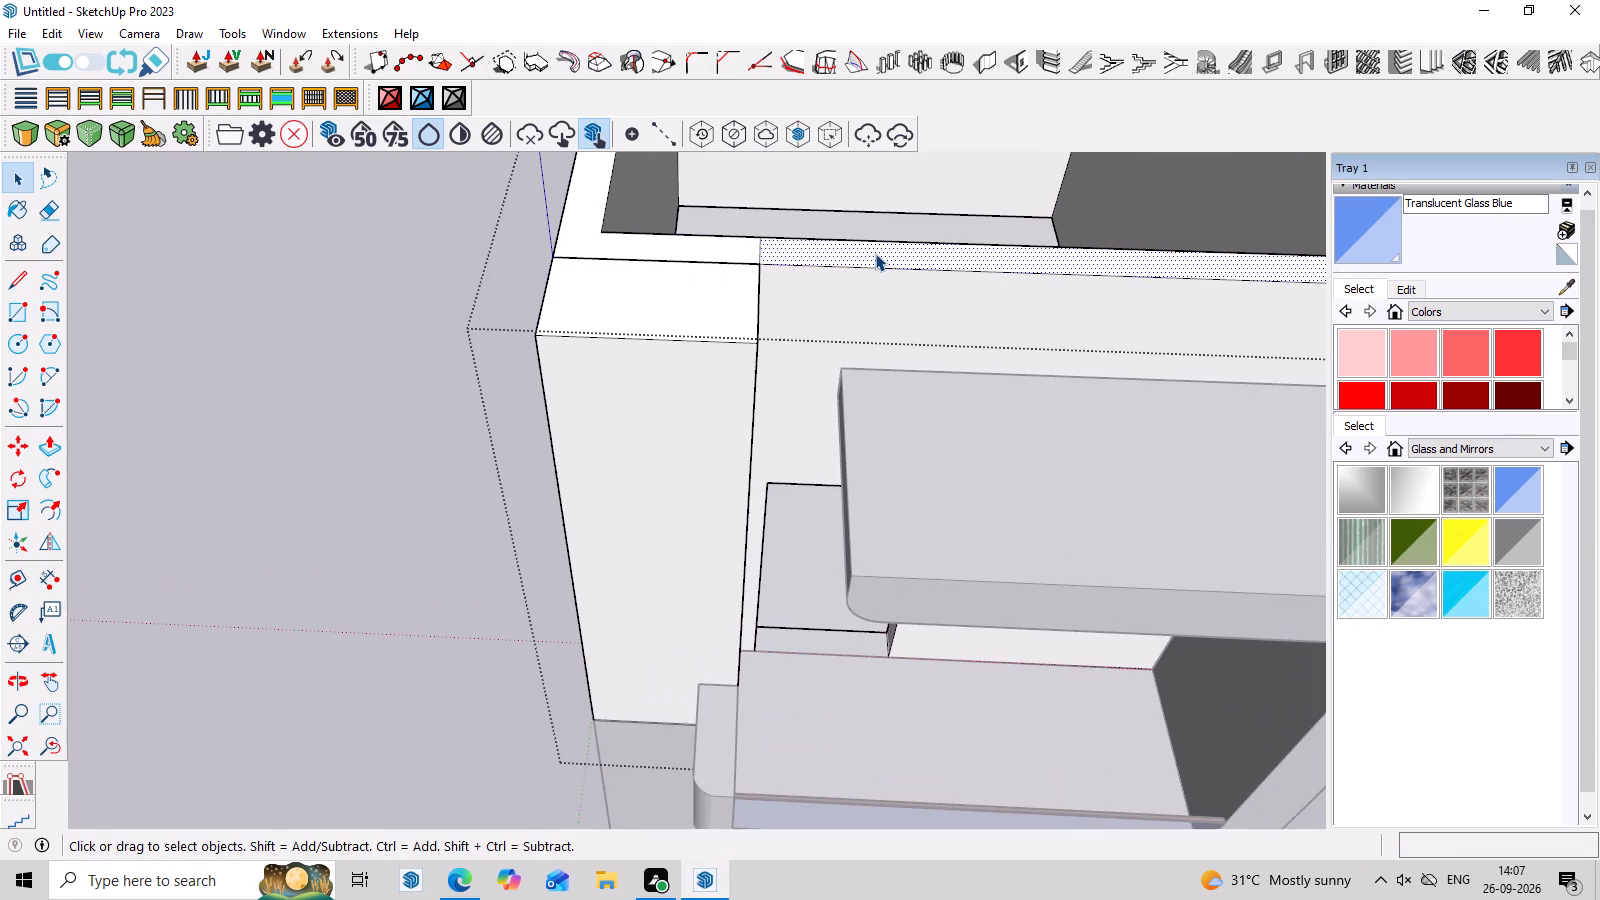
pyautogui.click(875, 253)
pyautogui.press('p')
pyautogui.click(875, 253)
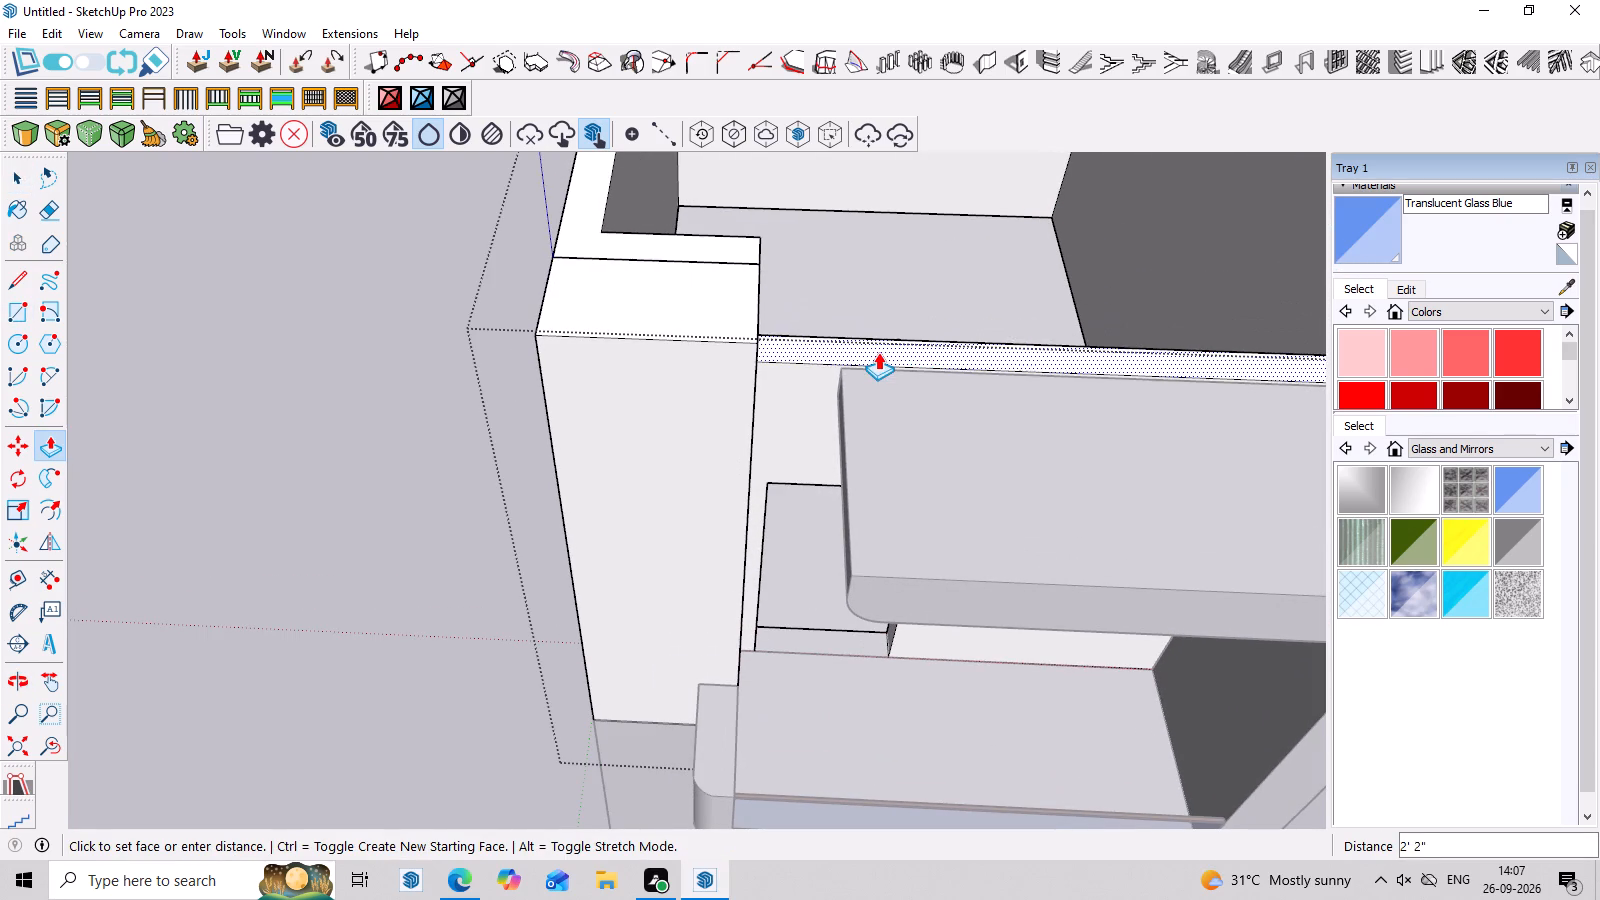
pyautogui.click(845, 363)
# Raise the lowered front wall section by extruding its top face upward 8".
pyautogui.moveTo(847, 421); pyautogui.dragTo(842, 282, button='middle')
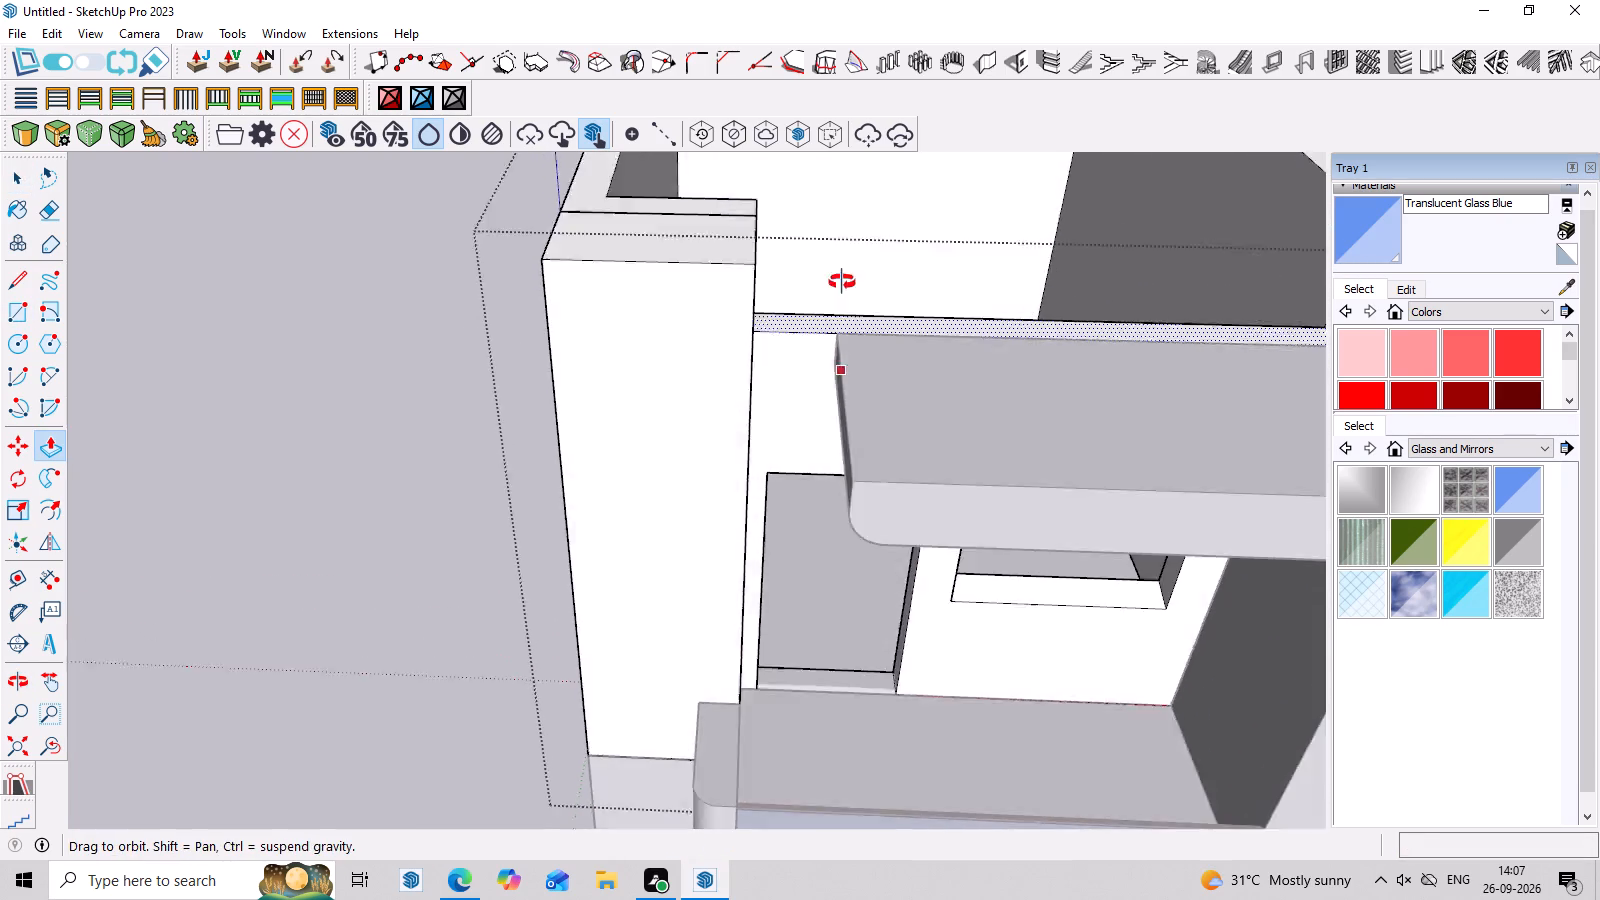
pyautogui.moveTo(842, 282); pyautogui.dragTo(839, 264, button='middle')
pyautogui.scroll(-11, 831, 253)
pyautogui.moveTo(1040, 346); pyautogui.dragTo(1054, 224, button='middle')
pyautogui.moveTo(1032, 259); pyautogui.dragTo(1039, 219, button='middle')
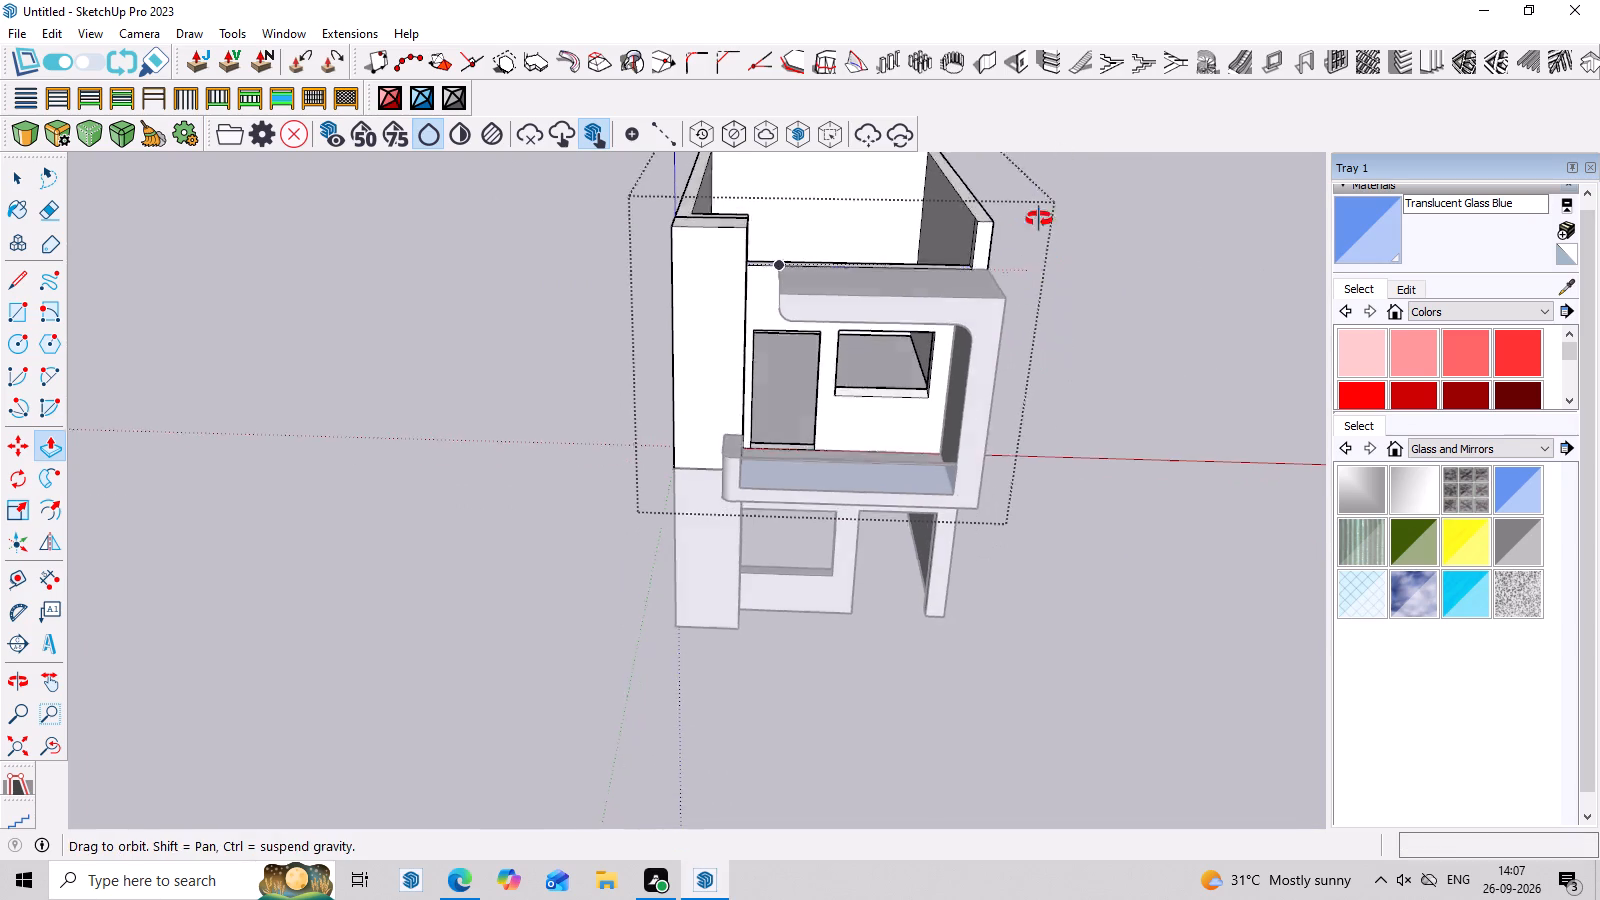
pyautogui.moveTo(1039, 219); pyautogui.dragTo(1049, 133, button='middle')
pyautogui.scroll(7, 1049, 202)
pyautogui.moveTo(1040, 260); pyautogui.dragTo(1049, 230, button='middle')
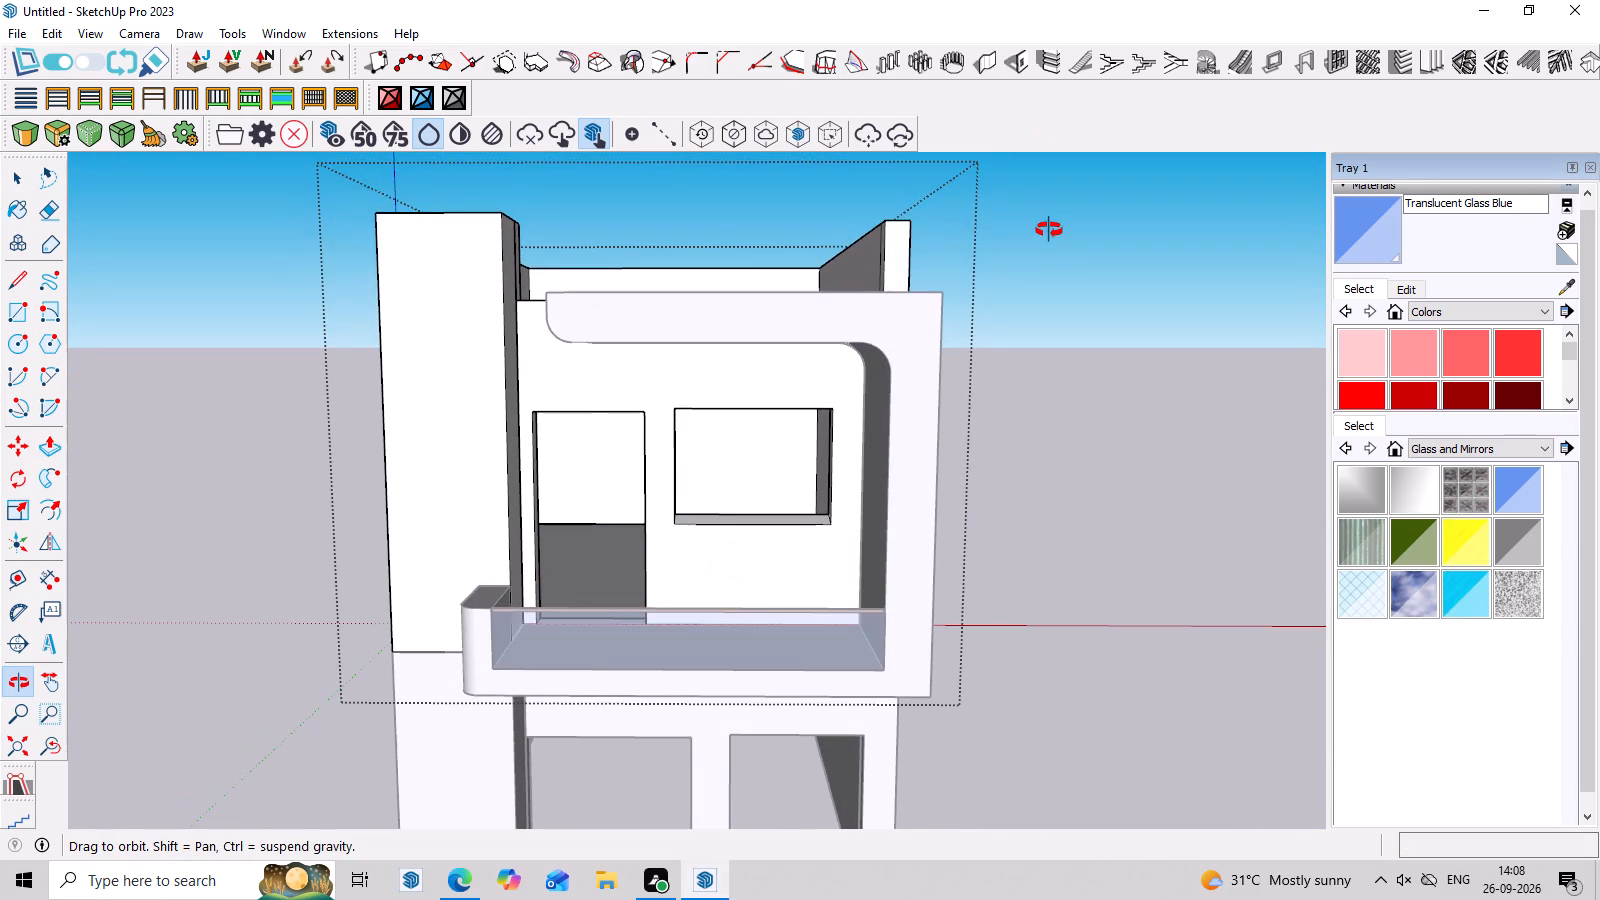
pyautogui.moveTo(1049, 230); pyautogui.dragTo(1049, 267, button='middle')
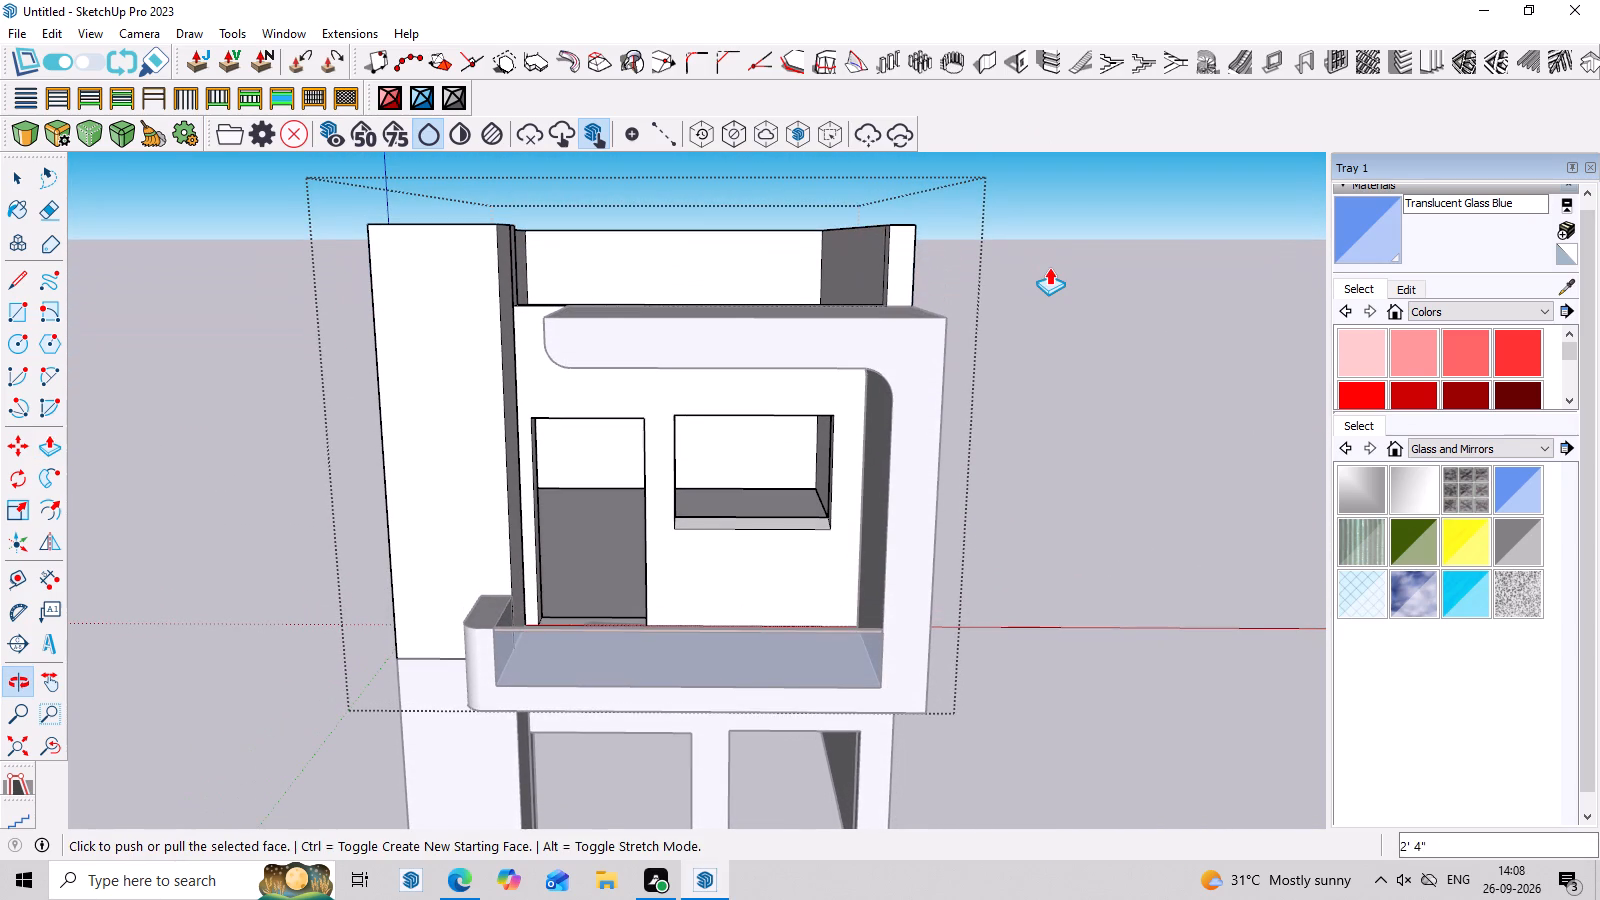
pyautogui.scroll(4, 1049, 267)
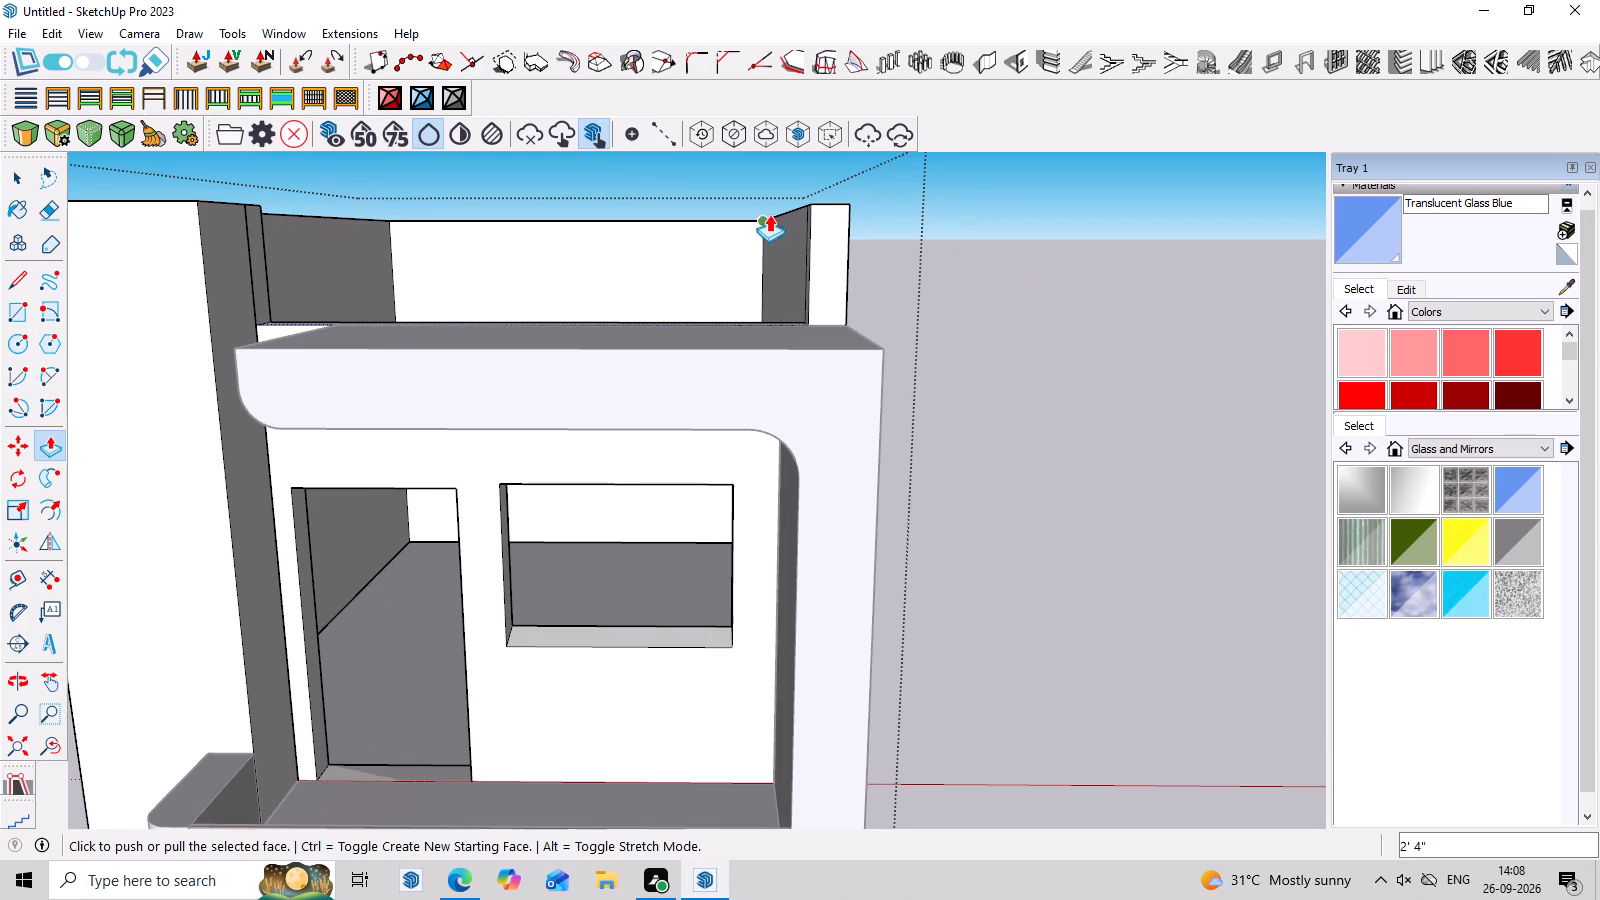
pyautogui.moveTo(769, 213); pyautogui.dragTo(780, 318, button='middle')
pyautogui.scroll(3, 594, 452)
pyautogui.click(659, 403)
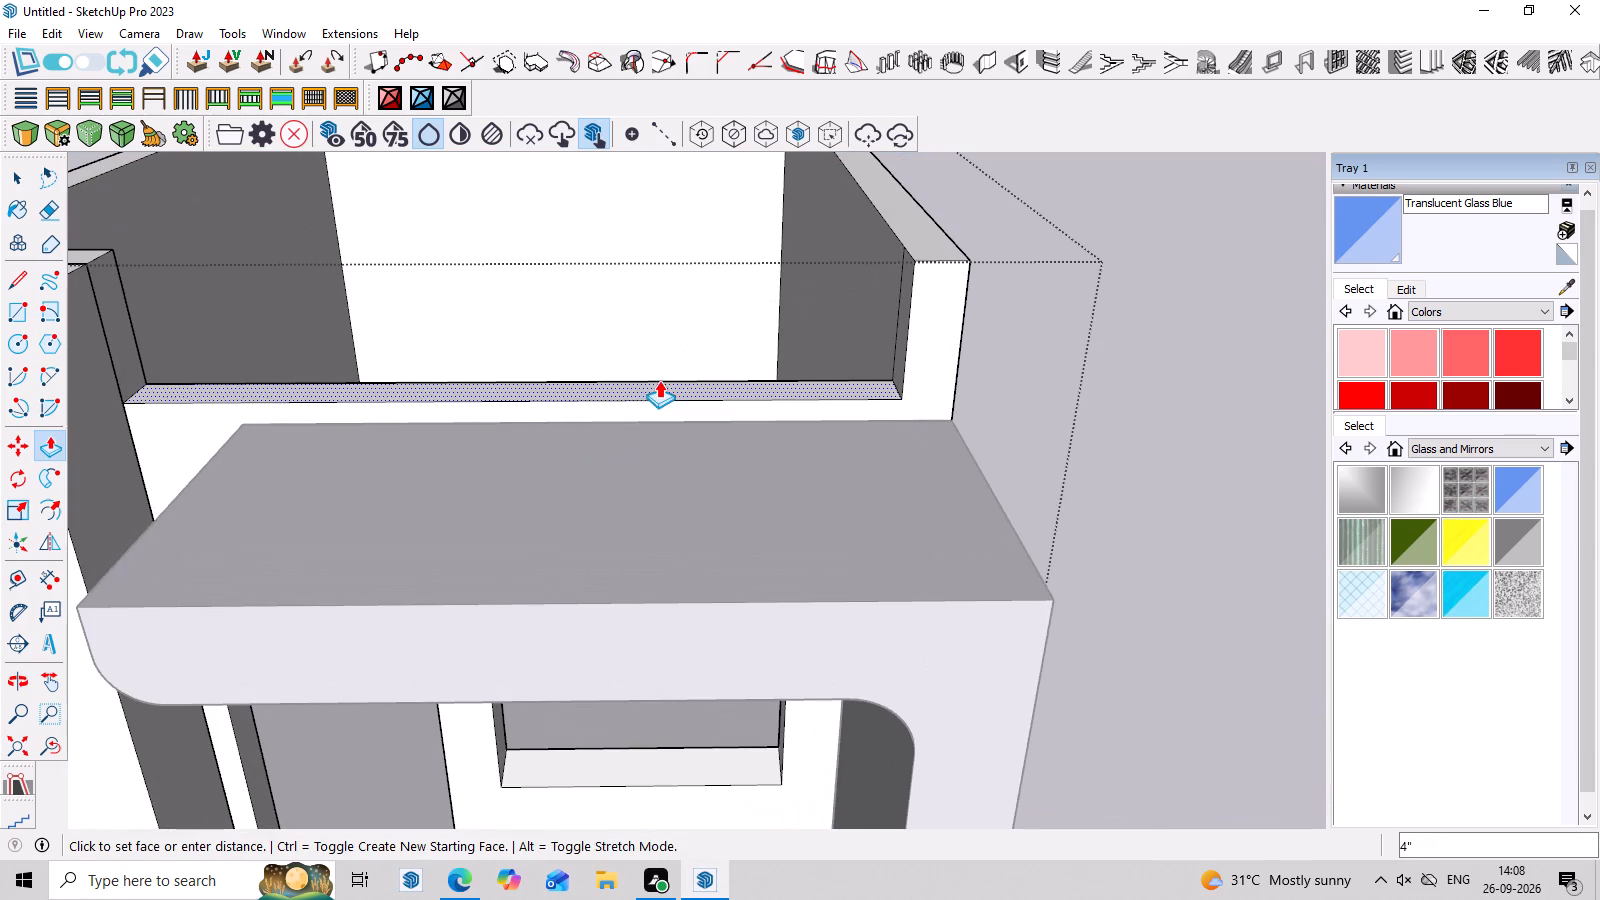
pyautogui.click(659, 363)
# Examine the front wall section from the front and from above, where it meets the canopy, corner column and far side wall.
pyautogui.moveTo(700, 464); pyautogui.dragTo(714, 326, button='middle')
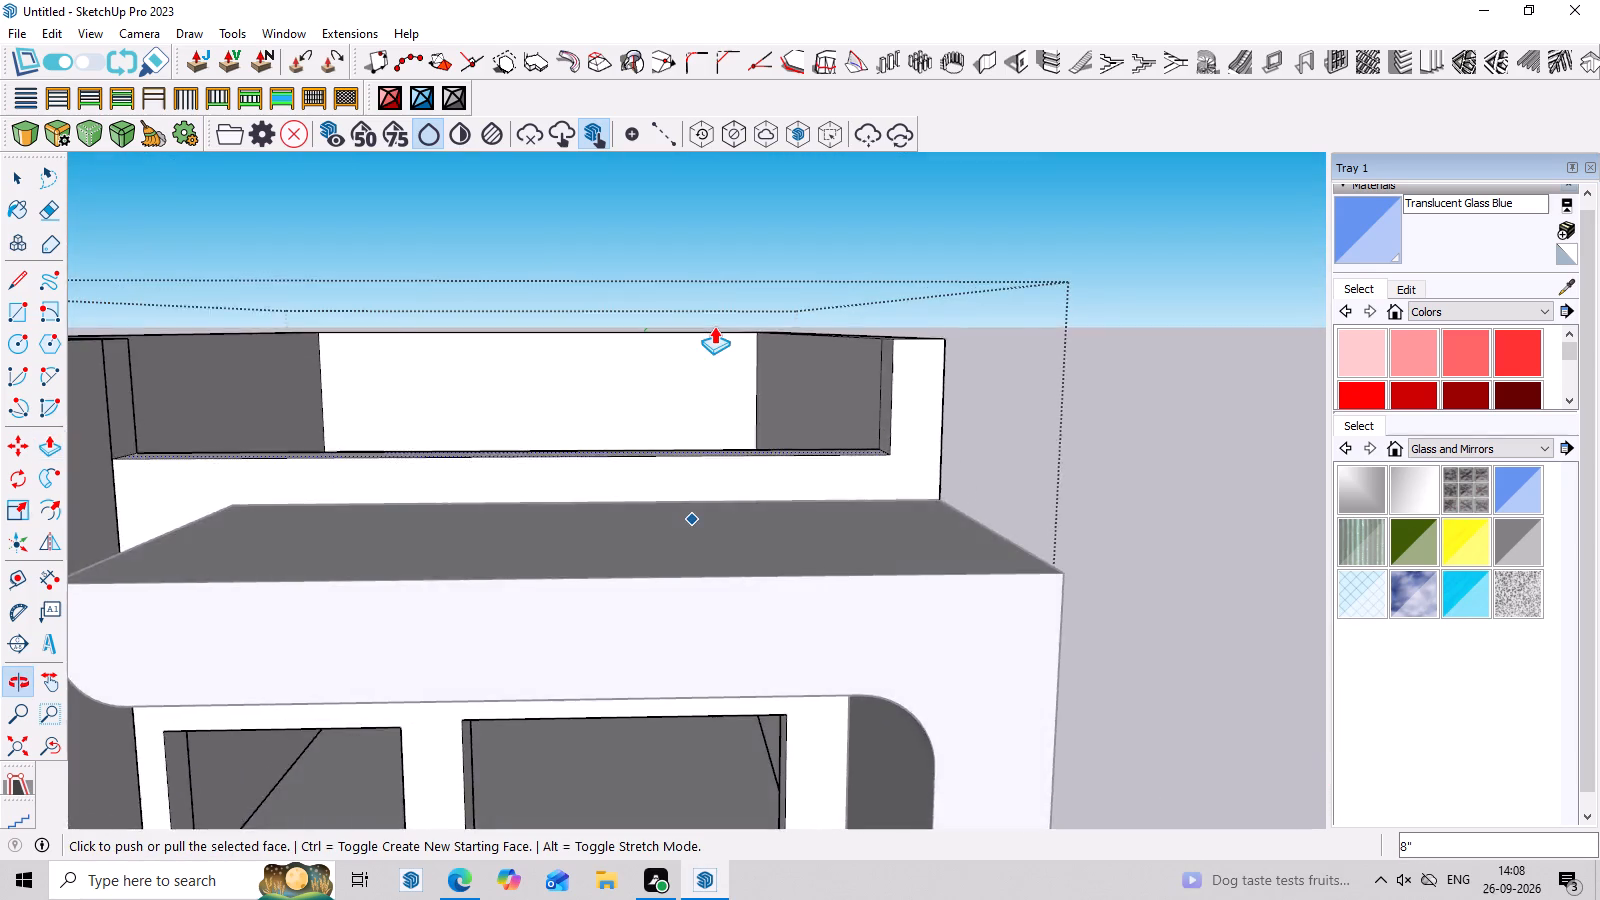
pyautogui.scroll(-8, 714, 326)
pyautogui.moveTo(868, 561); pyautogui.dragTo(858, 473, button='middle')
pyautogui.moveTo(860, 450); pyautogui.dragTo(856, 483, button='middle')
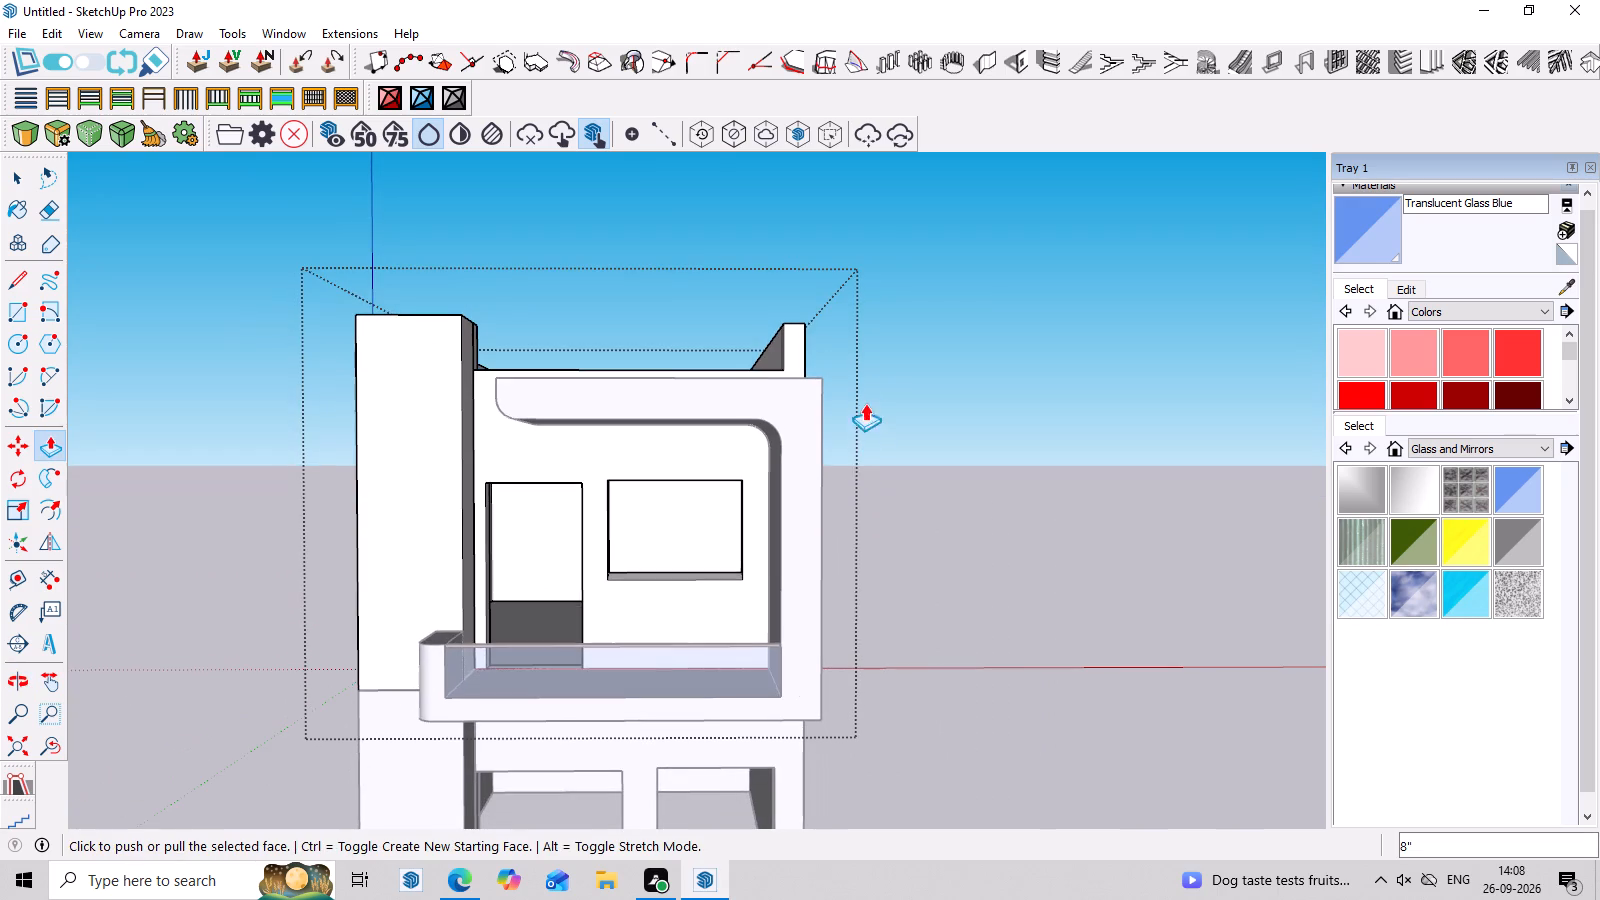
pyautogui.scroll(2, 866, 367)
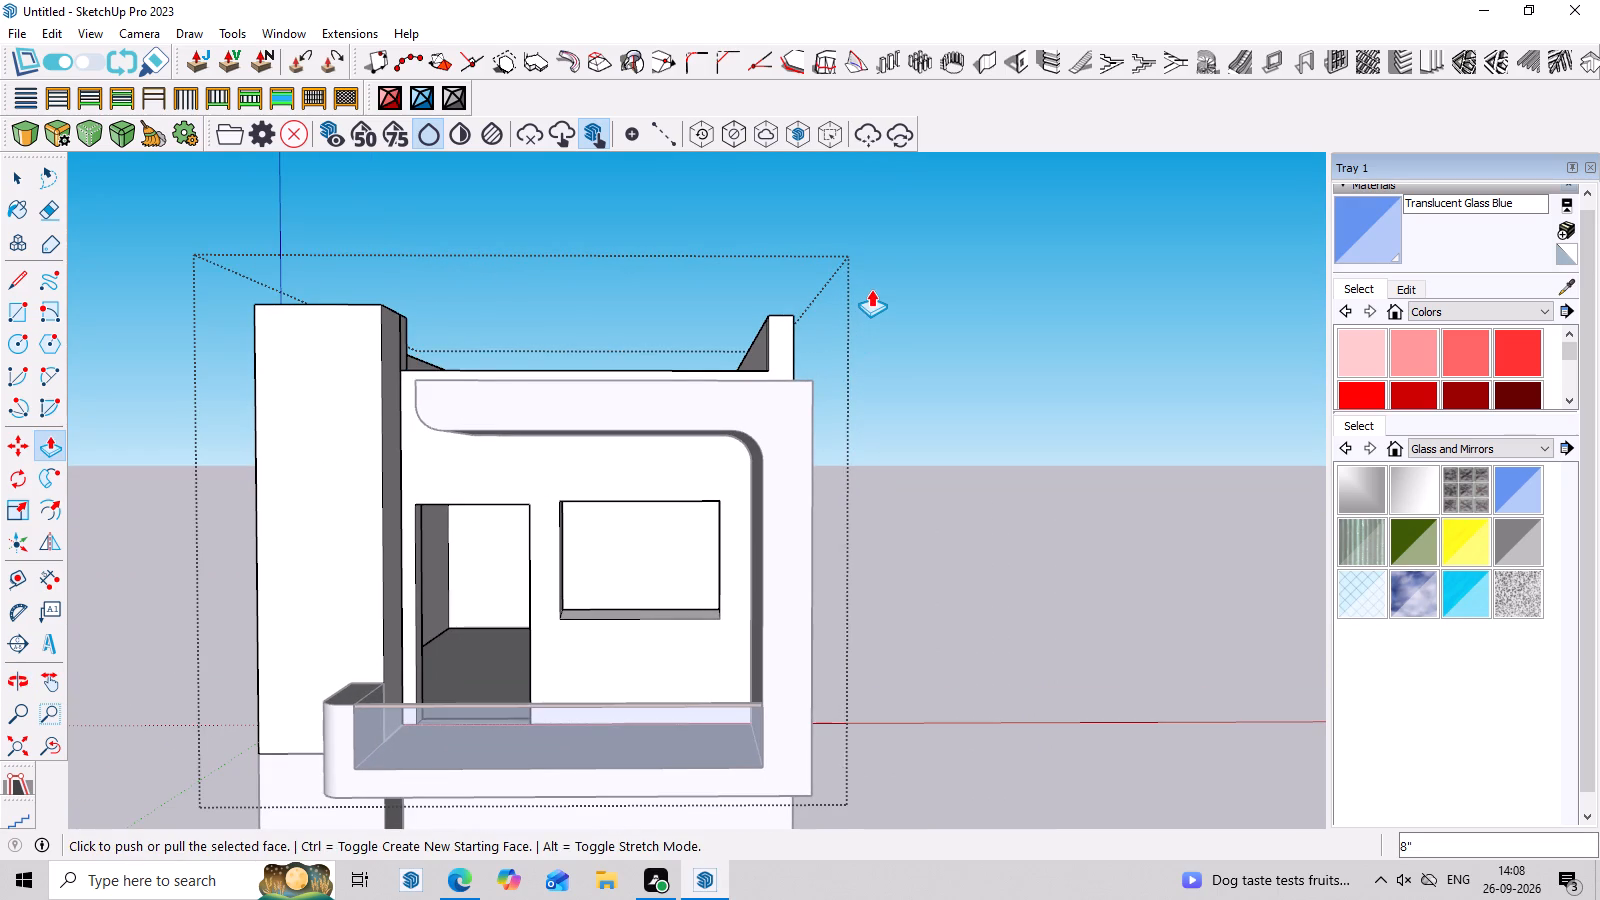
pyautogui.moveTo(859, 292); pyautogui.dragTo(870, 393, button='middle')
pyautogui.scroll(3, 492, 409)
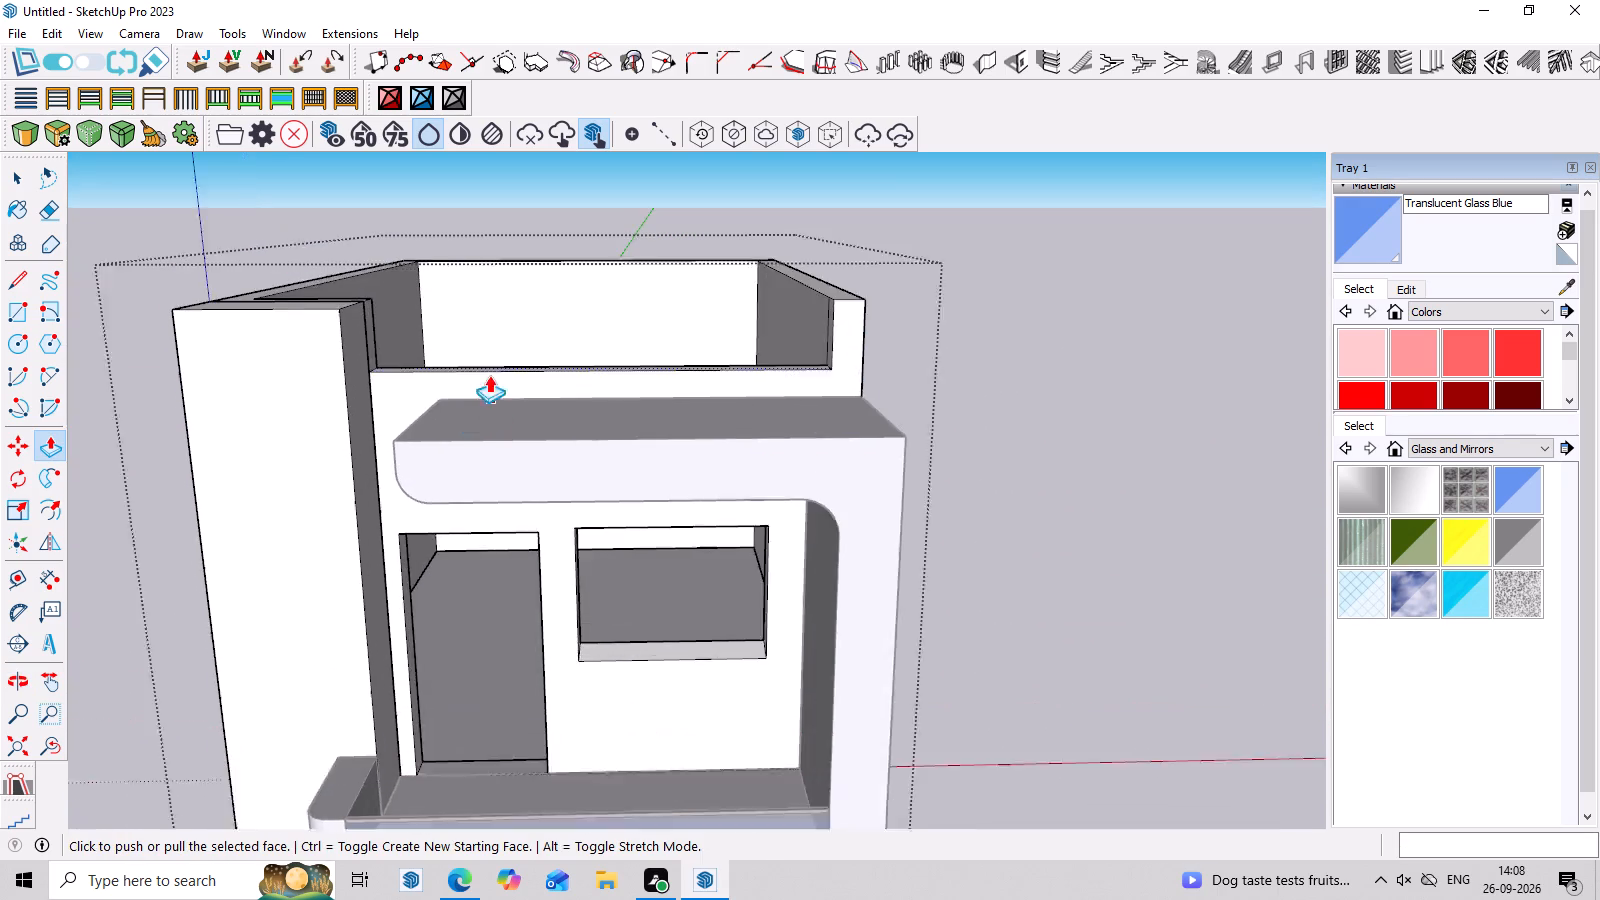
pyautogui.scroll(4, 487, 319)
pyautogui.scroll(-5, 567, 350)
pyautogui.moveTo(770, 324); pyautogui.dragTo(750, 329, button='middle')
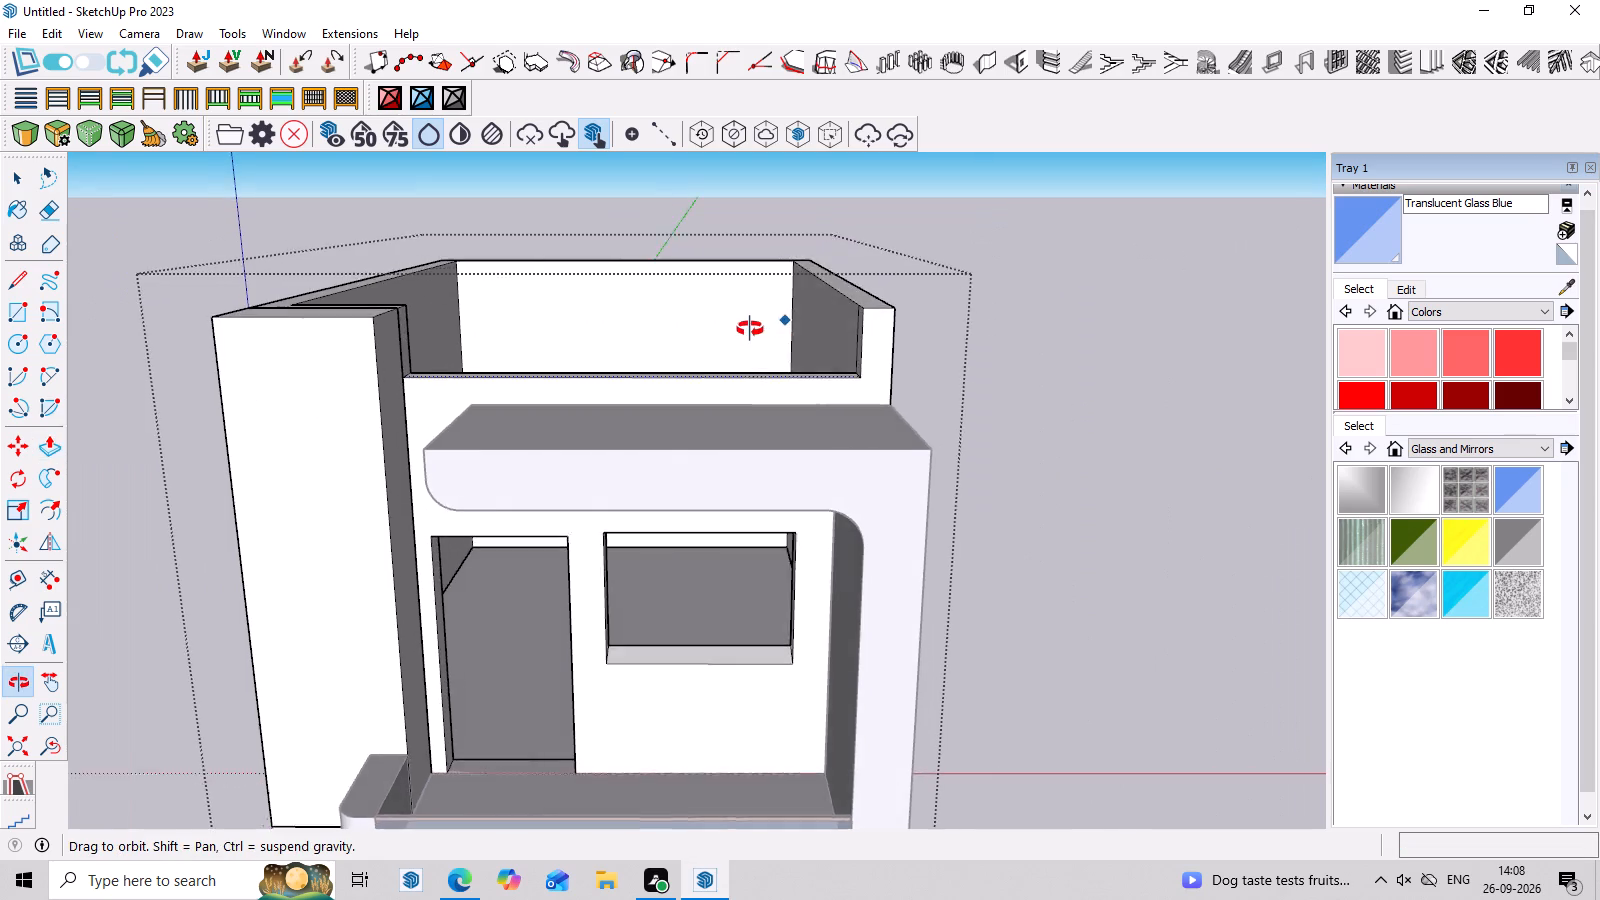
pyautogui.moveTo(750, 329); pyautogui.dragTo(750, 356, button='middle')
pyautogui.scroll(5, 830, 356)
pyautogui.moveTo(1050, 370); pyautogui.dragTo(1184, 377, button='middle')
pyautogui.press('space')
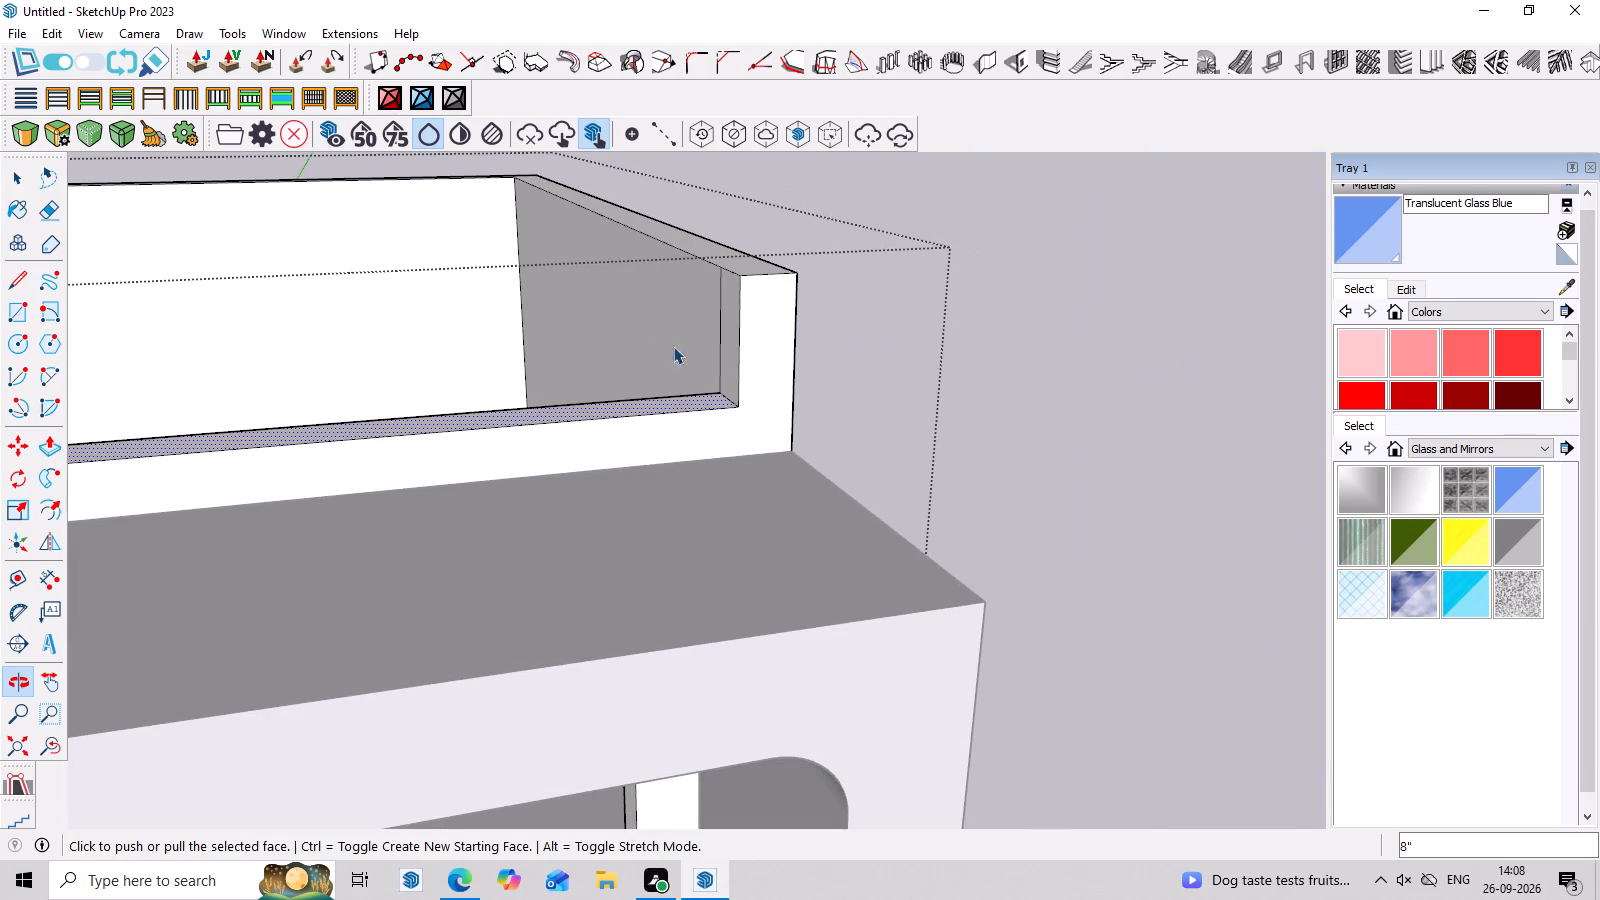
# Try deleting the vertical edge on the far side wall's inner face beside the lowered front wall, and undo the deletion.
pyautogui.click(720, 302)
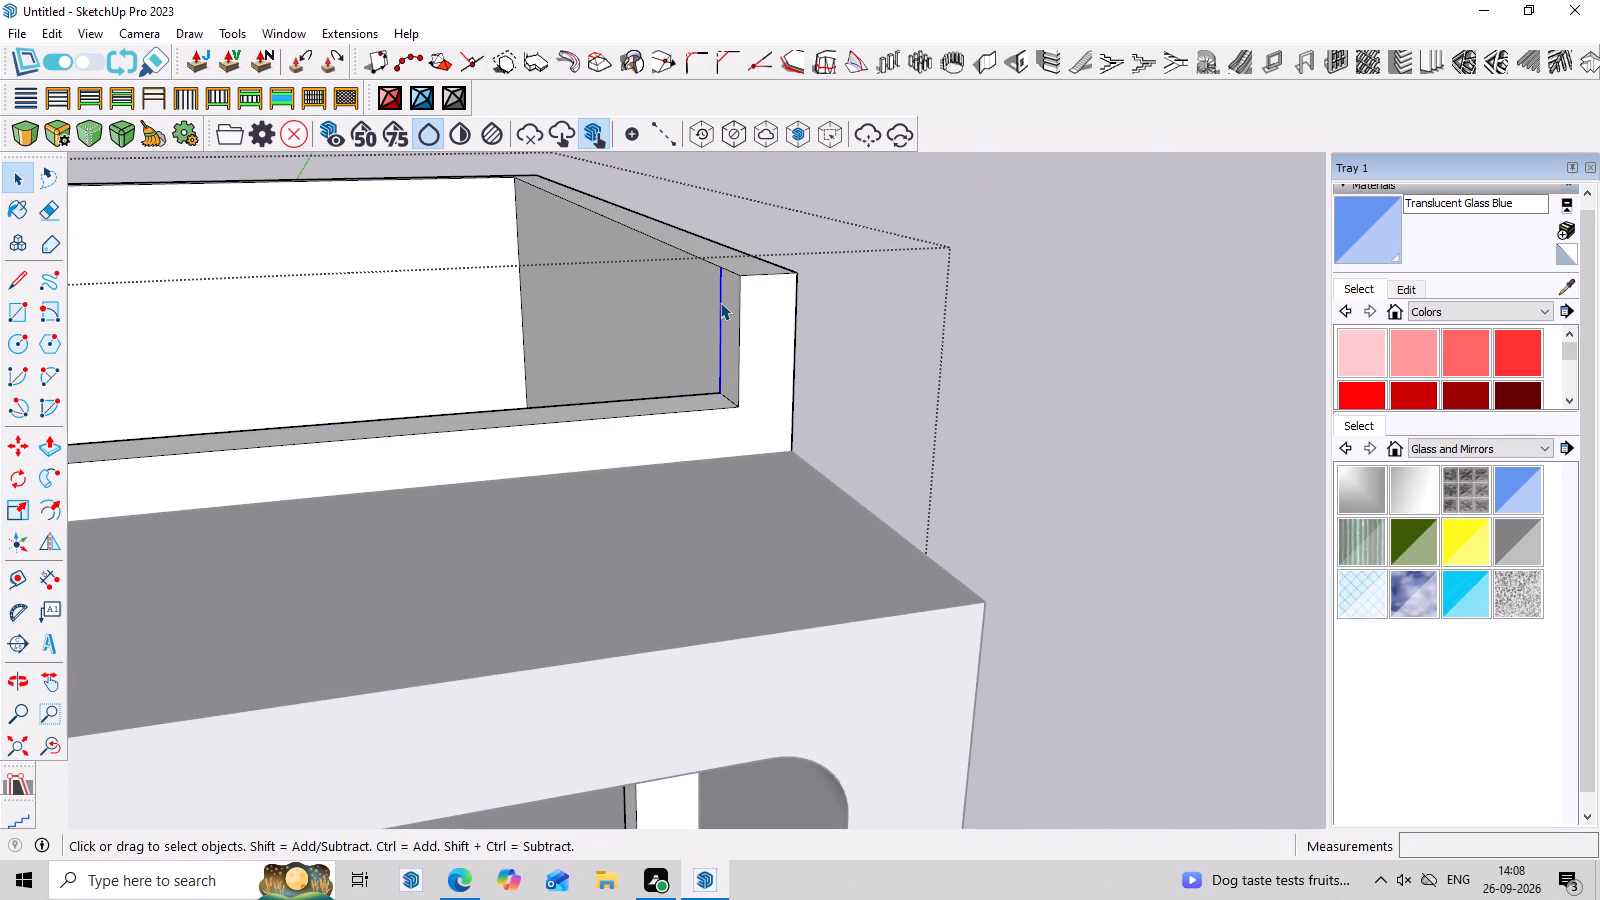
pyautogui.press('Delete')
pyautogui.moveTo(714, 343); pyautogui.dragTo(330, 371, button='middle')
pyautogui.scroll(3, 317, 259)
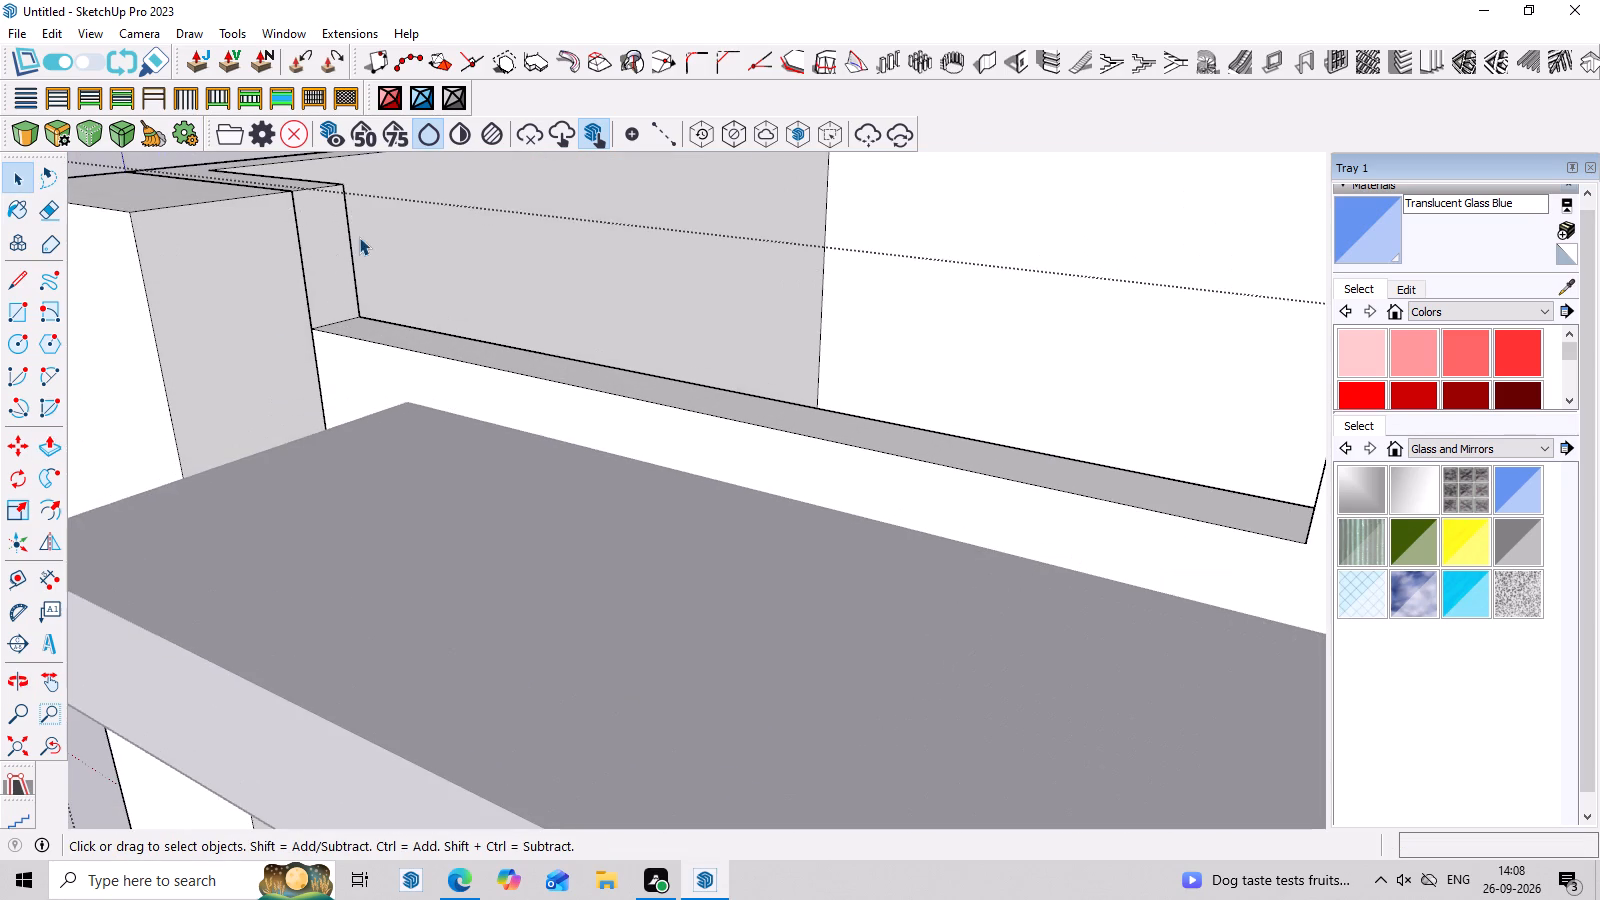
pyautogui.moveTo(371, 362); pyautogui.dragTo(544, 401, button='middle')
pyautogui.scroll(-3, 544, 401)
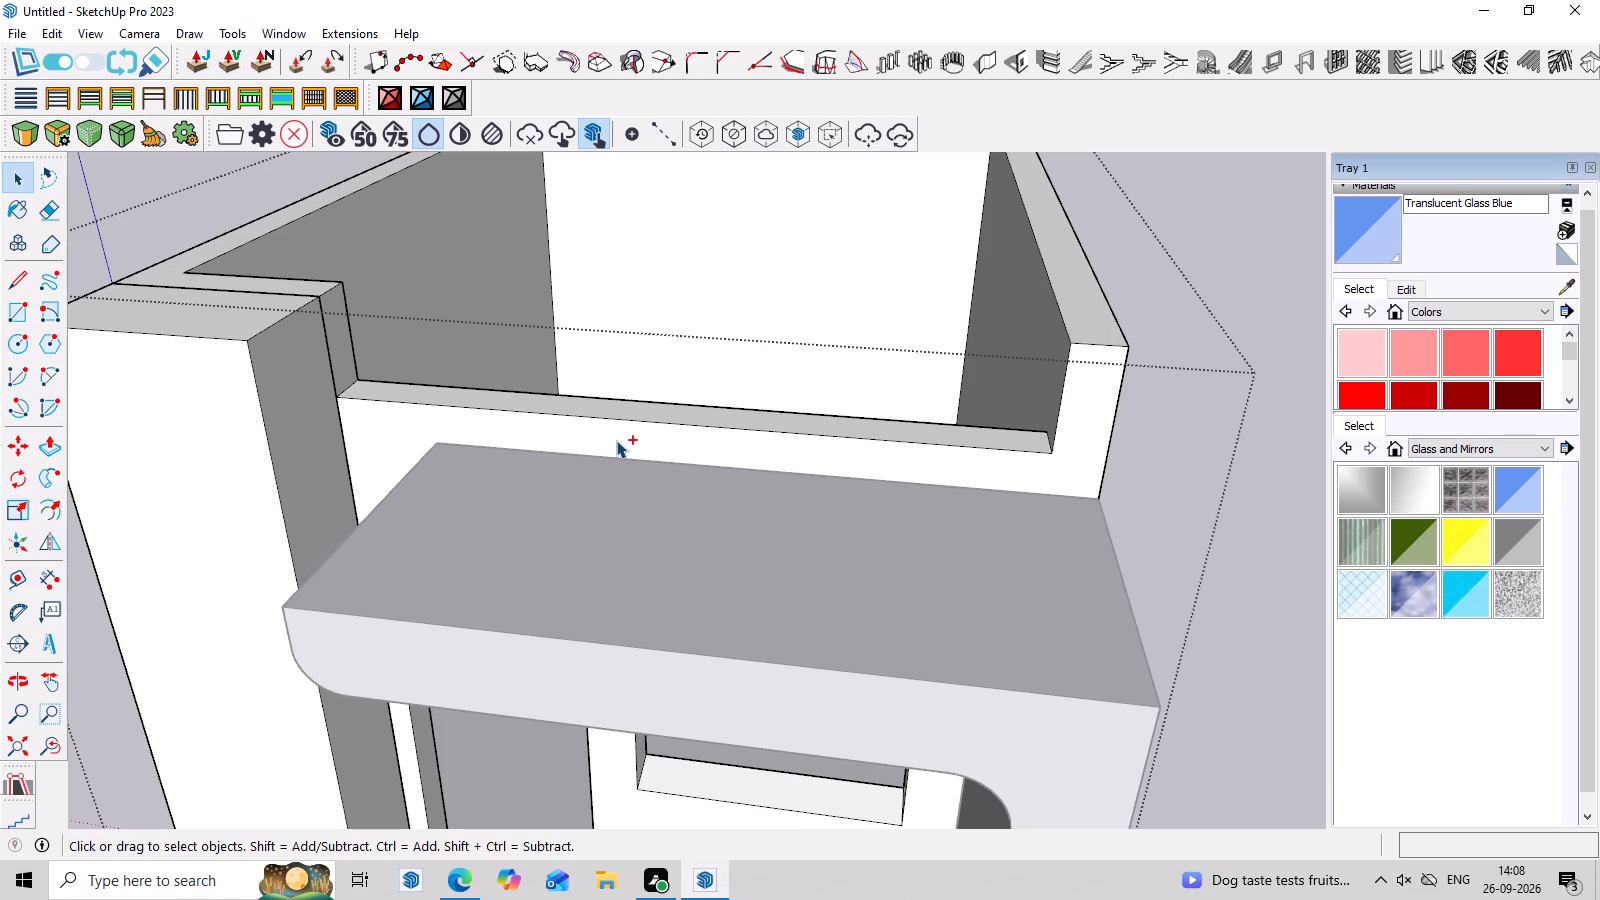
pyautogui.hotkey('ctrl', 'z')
# Examine the lowered front wall section and its junctions with the corner column, canopy and far side wall.
pyautogui.moveTo(684, 456); pyautogui.dragTo(822, 325, button='middle')
pyautogui.moveTo(966, 325); pyautogui.dragTo(944, 327, button='middle')
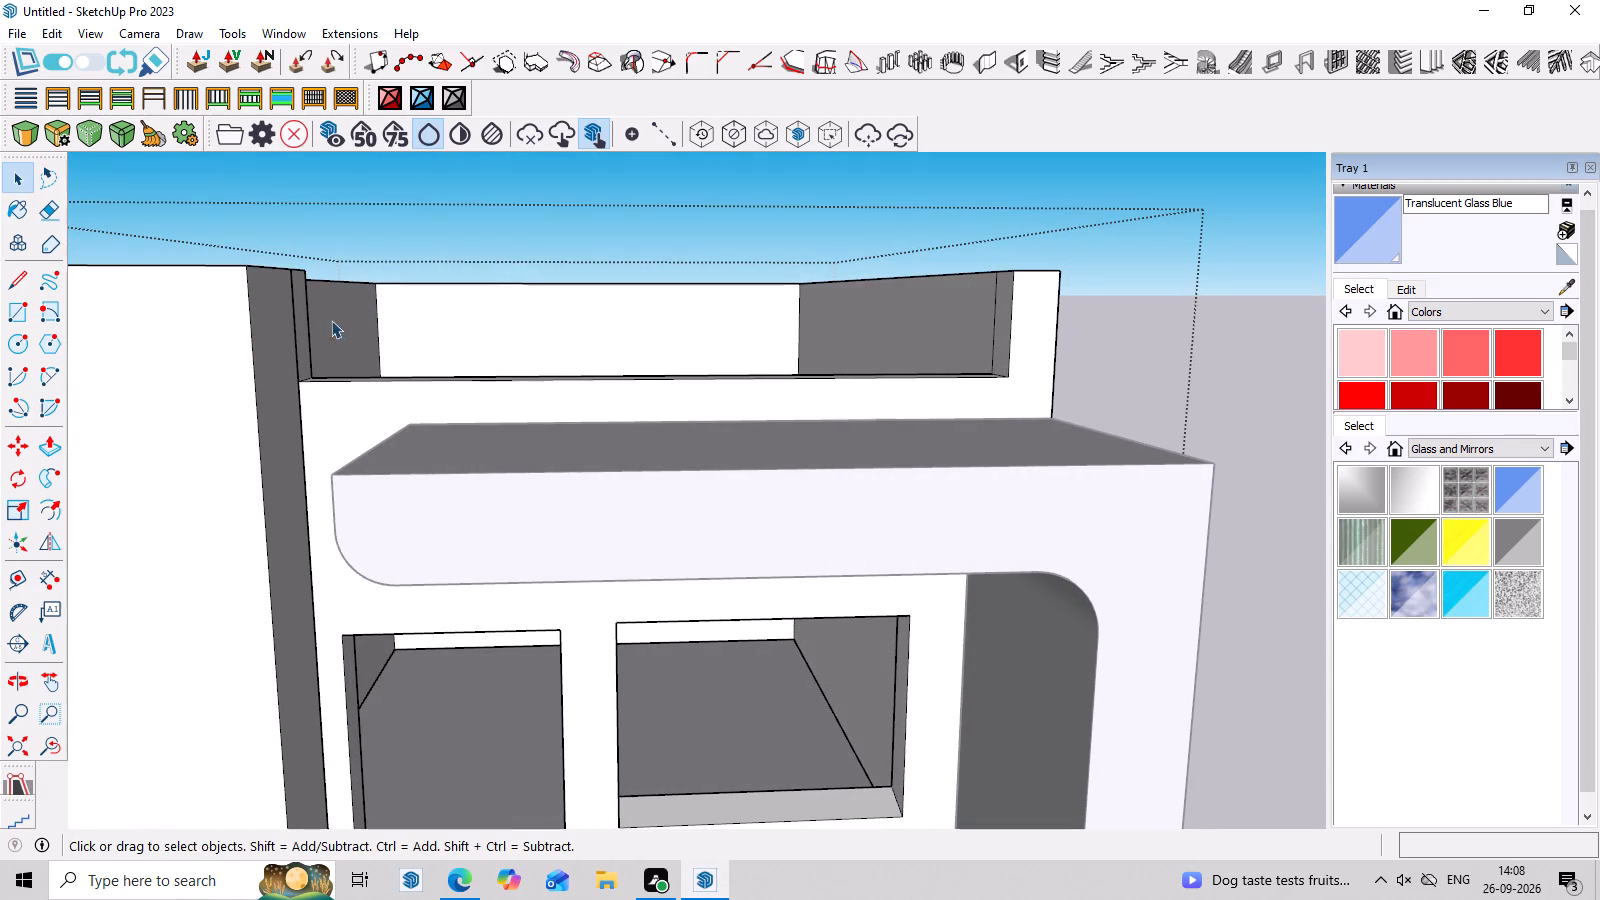
pyautogui.moveTo(304, 380); pyautogui.dragTo(236, 445, button='middle')
pyautogui.scroll(5, 363, 321)
pyautogui.moveTo(345, 354); pyautogui.dragTo(344, 376, button='middle')
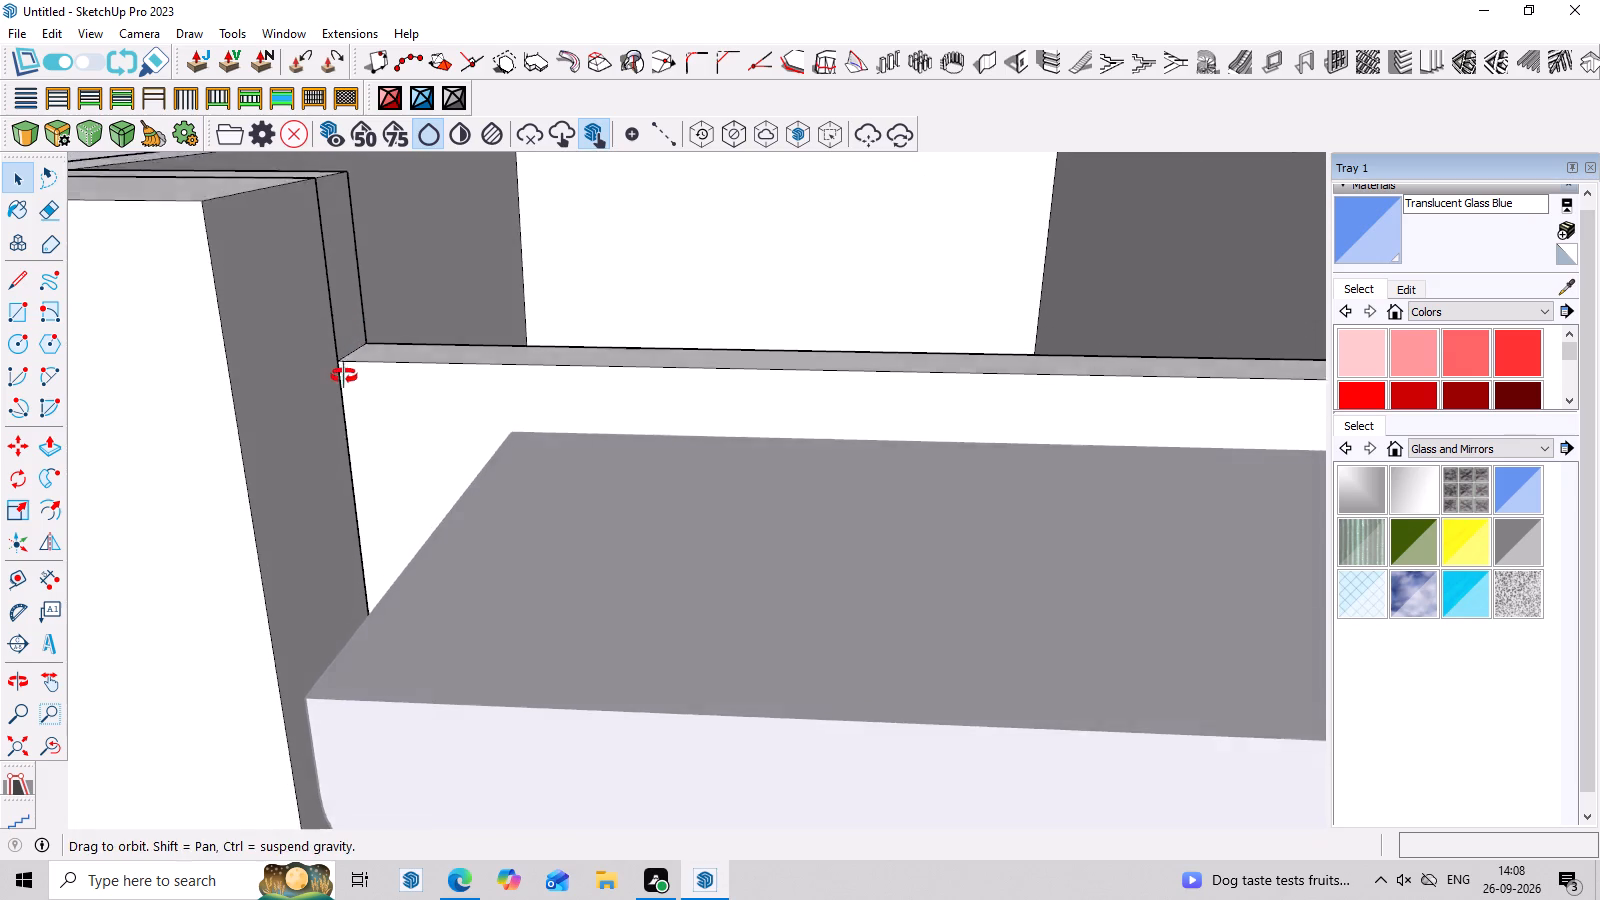
pyautogui.moveTo(344, 376); pyautogui.dragTo(339, 386, button='middle')
pyautogui.press('r')
pyautogui.scroll(3, 351, 345)
pyautogui.moveTo(431, 321); pyautogui.dragTo(424, 338, button='middle')
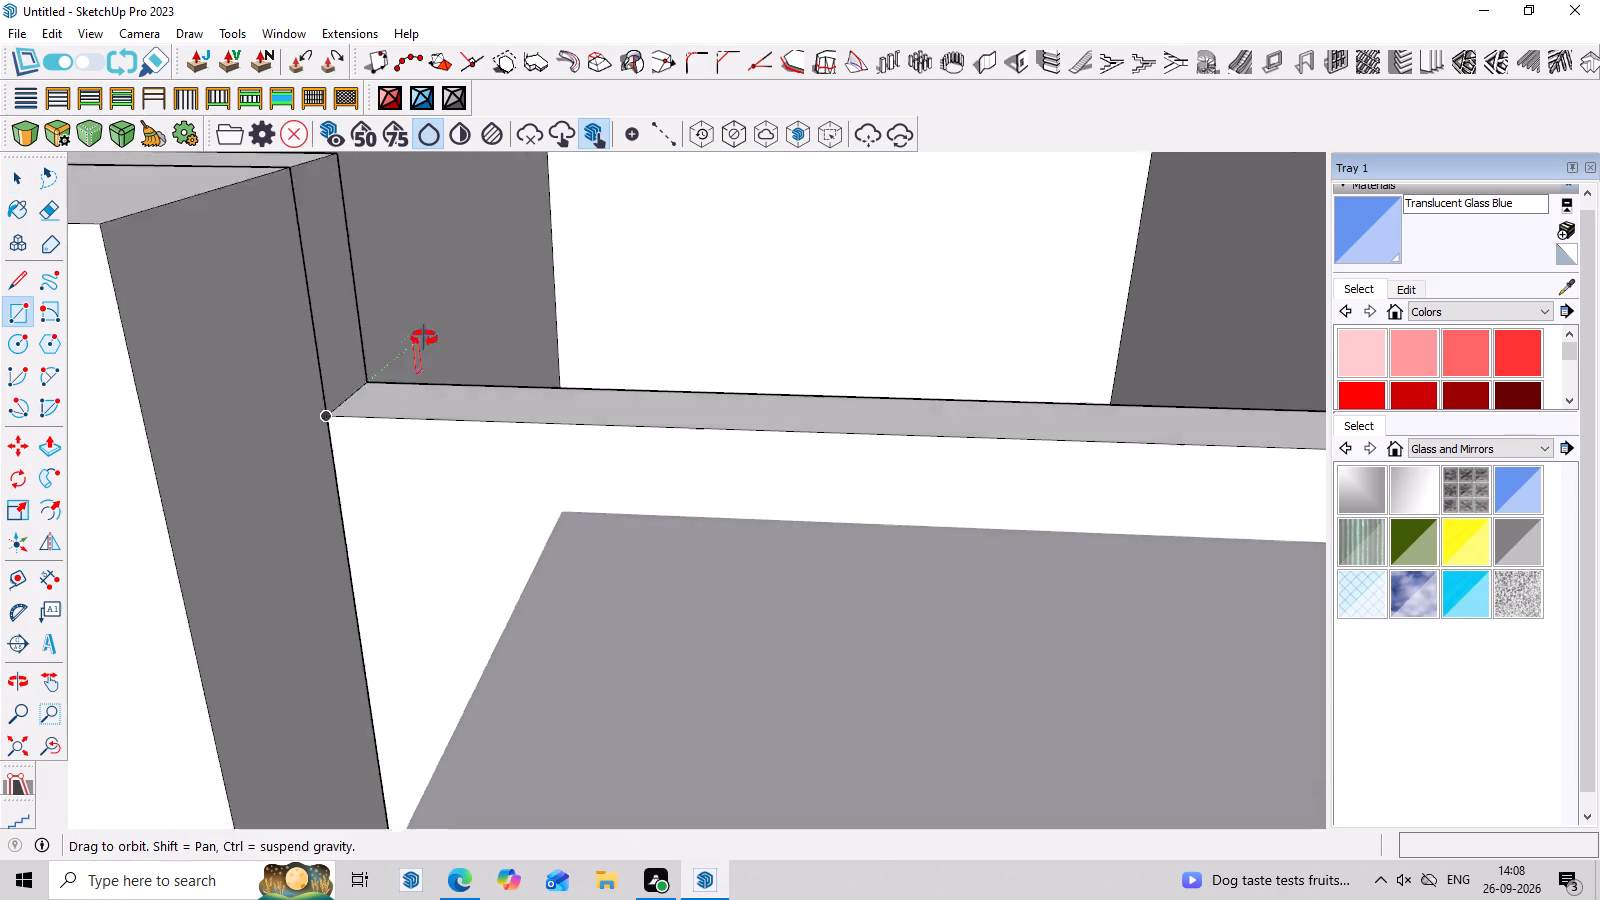
pyautogui.moveTo(424, 338); pyautogui.dragTo(307, 390, button='middle')
pyautogui.scroll(-10, 304, 391)
pyautogui.moveTo(328, 448); pyautogui.dragTo(524, 408, button='middle')
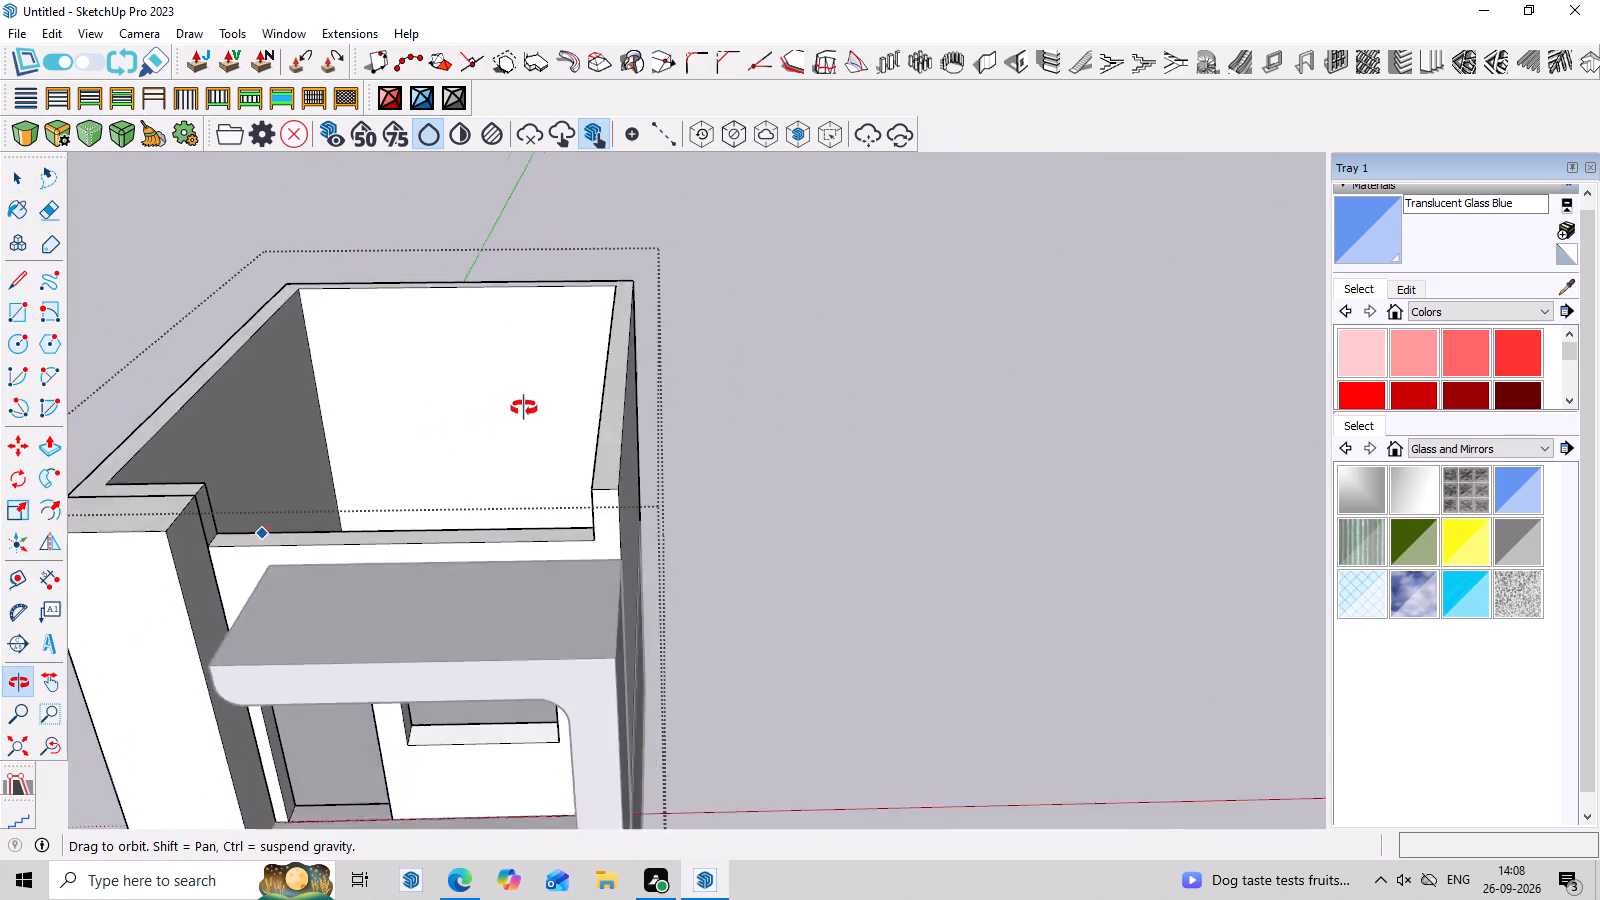
pyautogui.moveTo(524, 408); pyautogui.dragTo(544, 354, button='middle')
pyautogui.moveTo(544, 354); pyautogui.dragTo(544, 375, button='middle')
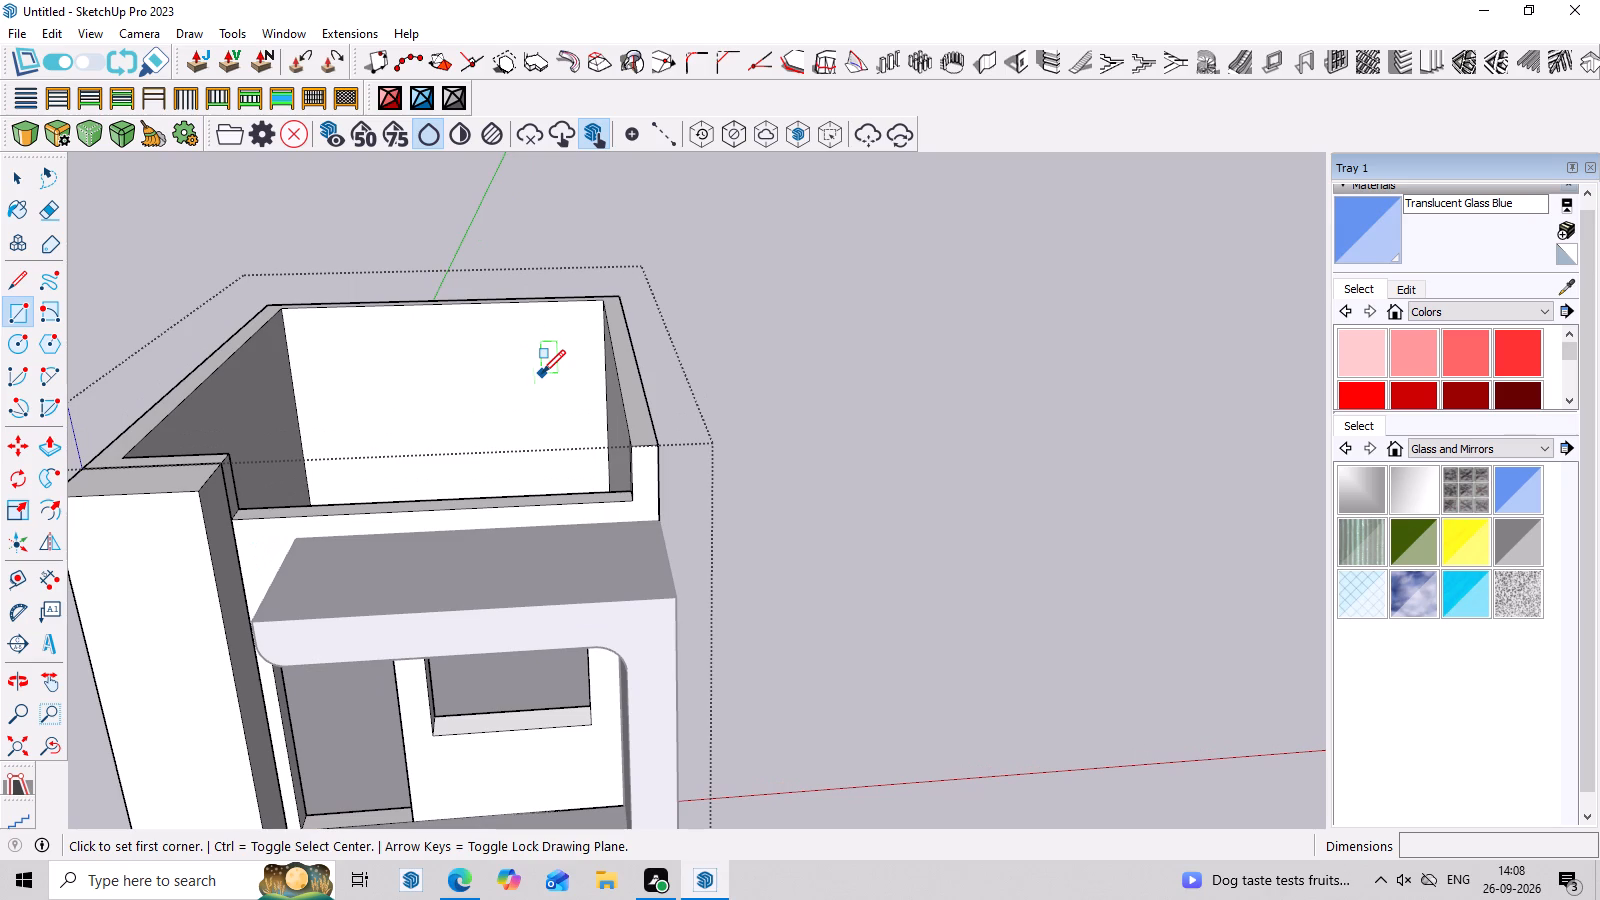
pyautogui.moveTo(542, 373); pyautogui.dragTo(473, 357, button='middle')
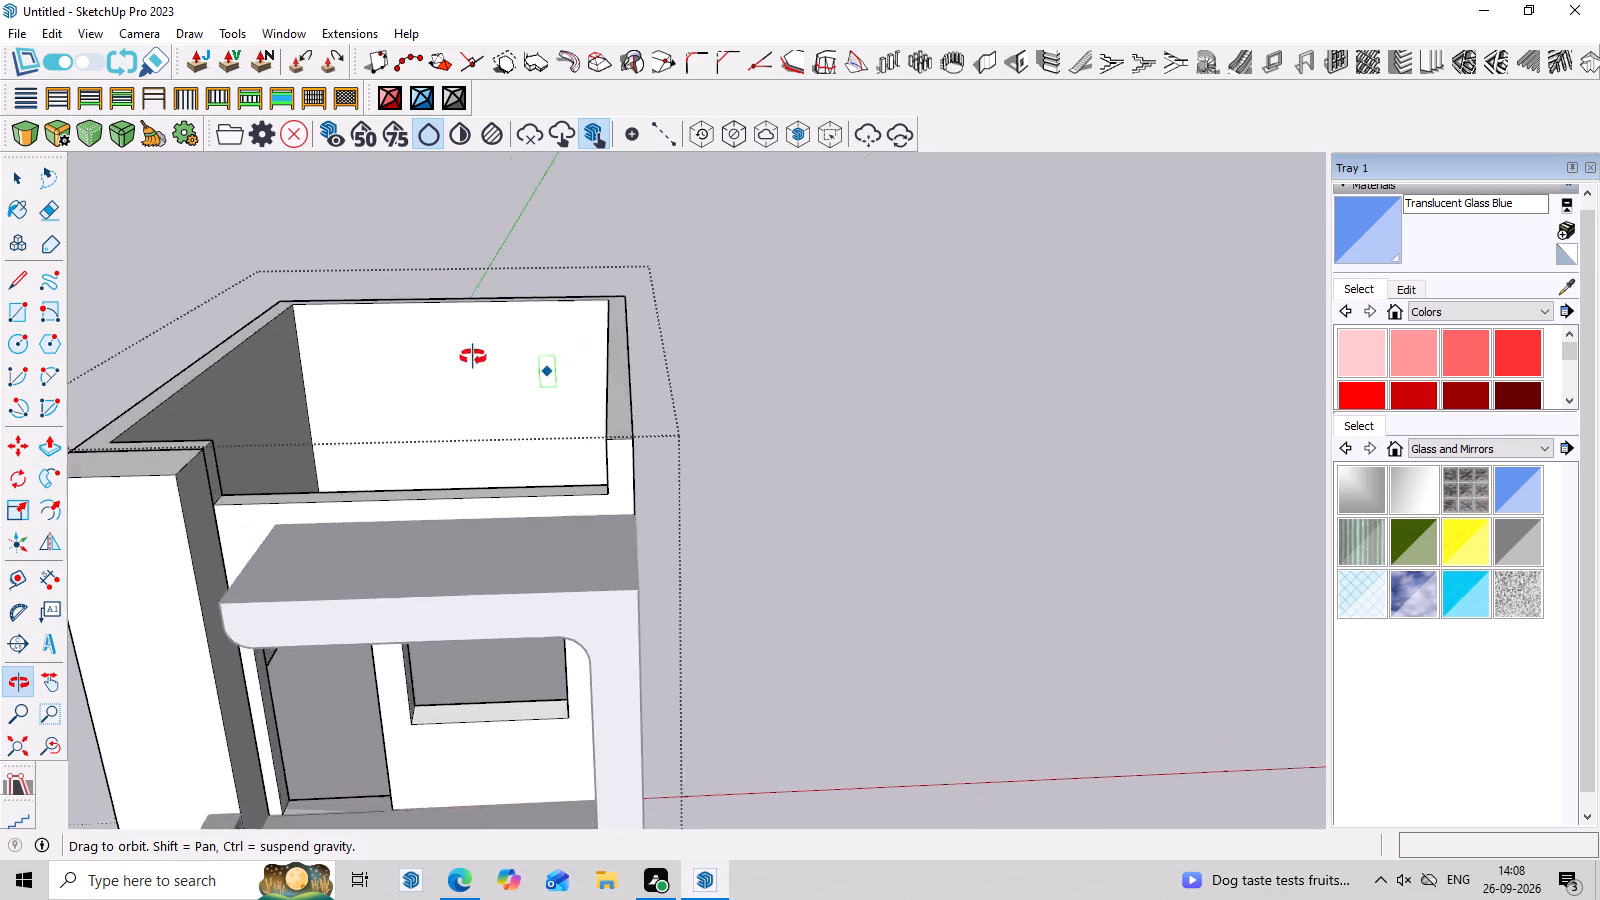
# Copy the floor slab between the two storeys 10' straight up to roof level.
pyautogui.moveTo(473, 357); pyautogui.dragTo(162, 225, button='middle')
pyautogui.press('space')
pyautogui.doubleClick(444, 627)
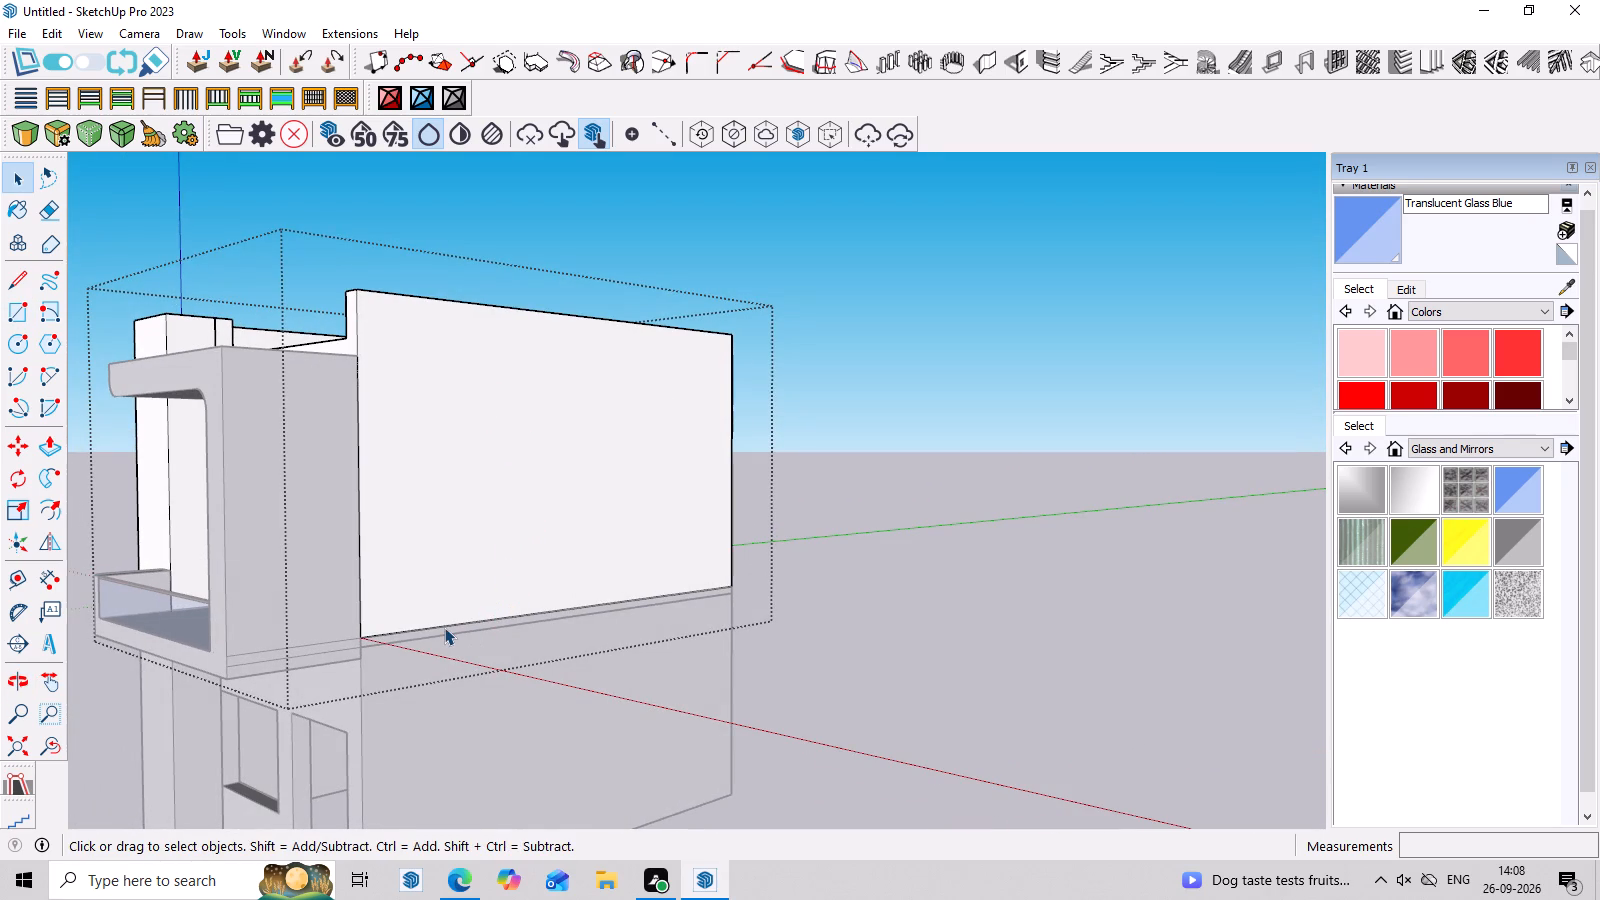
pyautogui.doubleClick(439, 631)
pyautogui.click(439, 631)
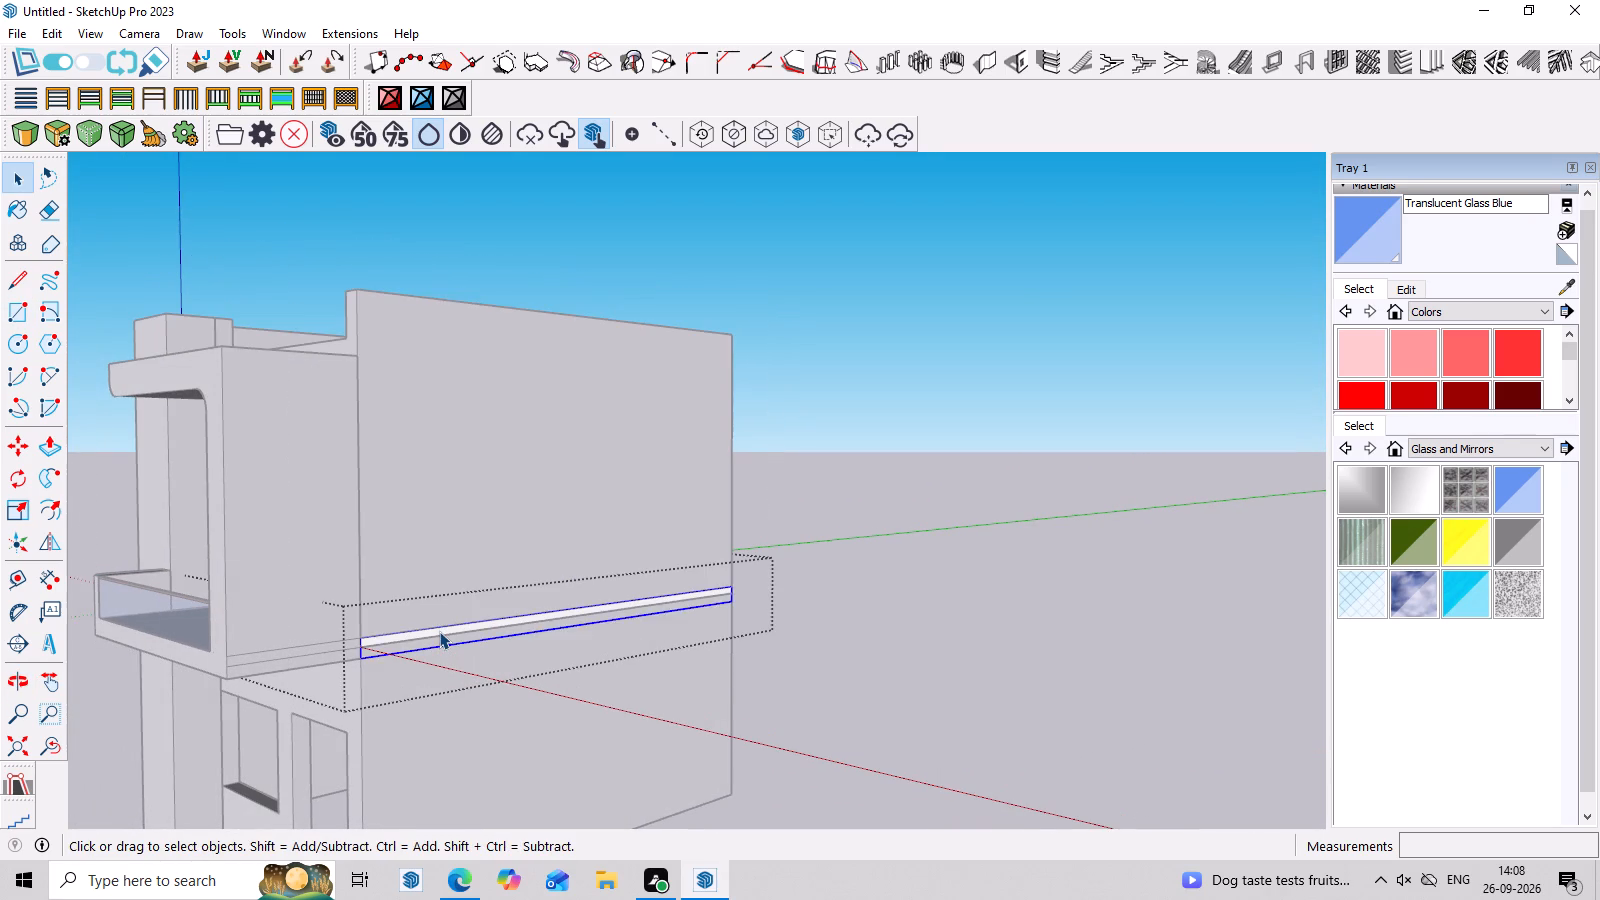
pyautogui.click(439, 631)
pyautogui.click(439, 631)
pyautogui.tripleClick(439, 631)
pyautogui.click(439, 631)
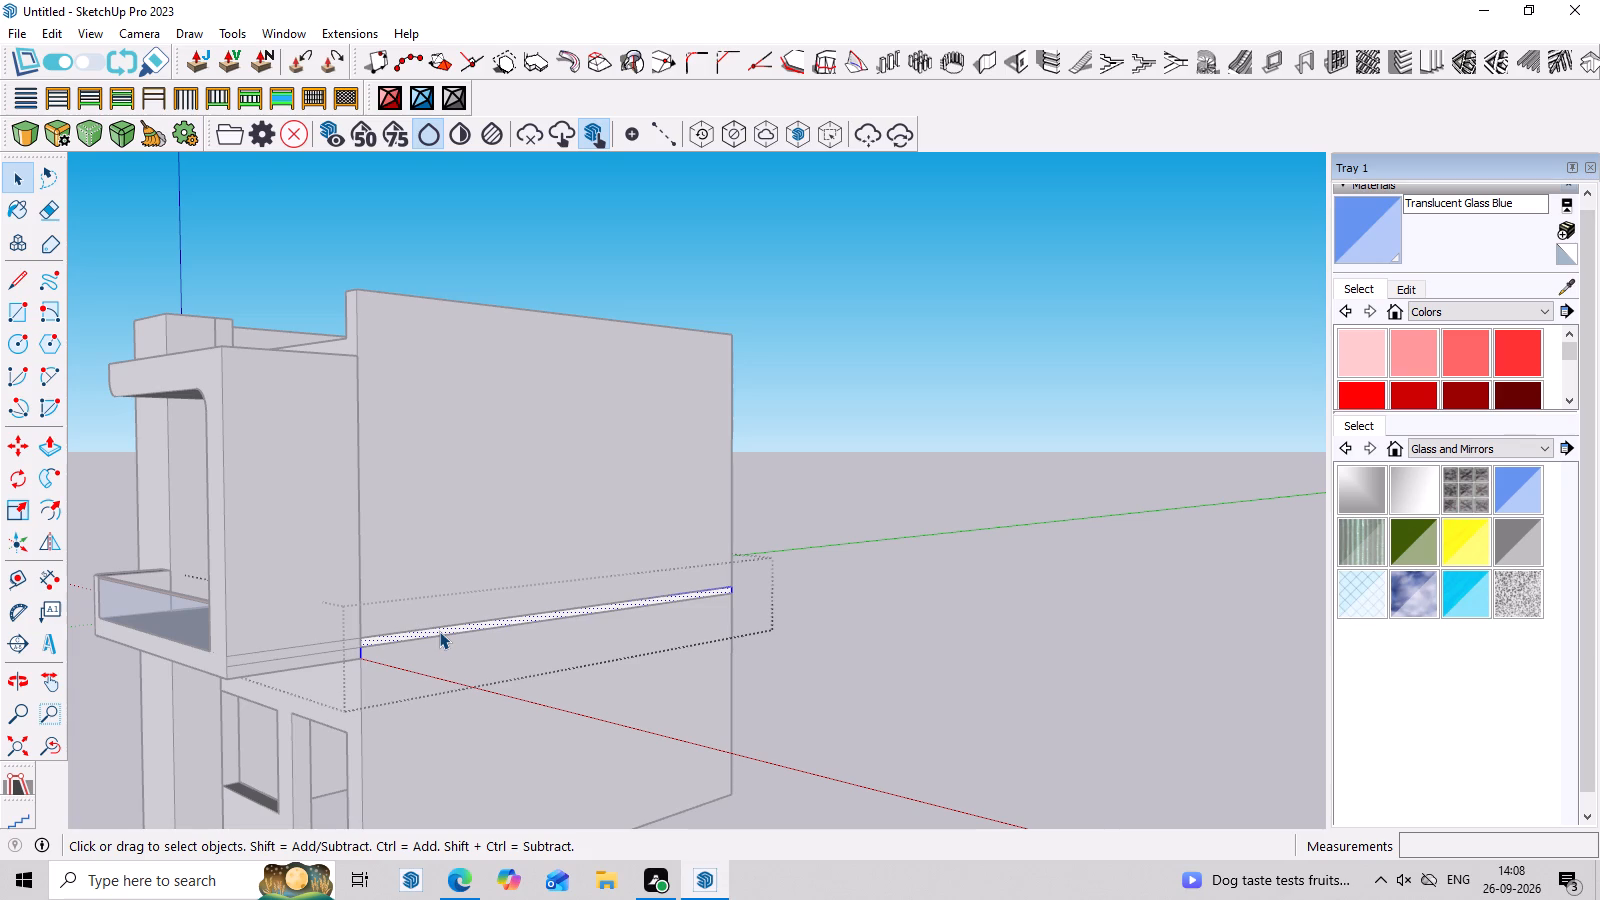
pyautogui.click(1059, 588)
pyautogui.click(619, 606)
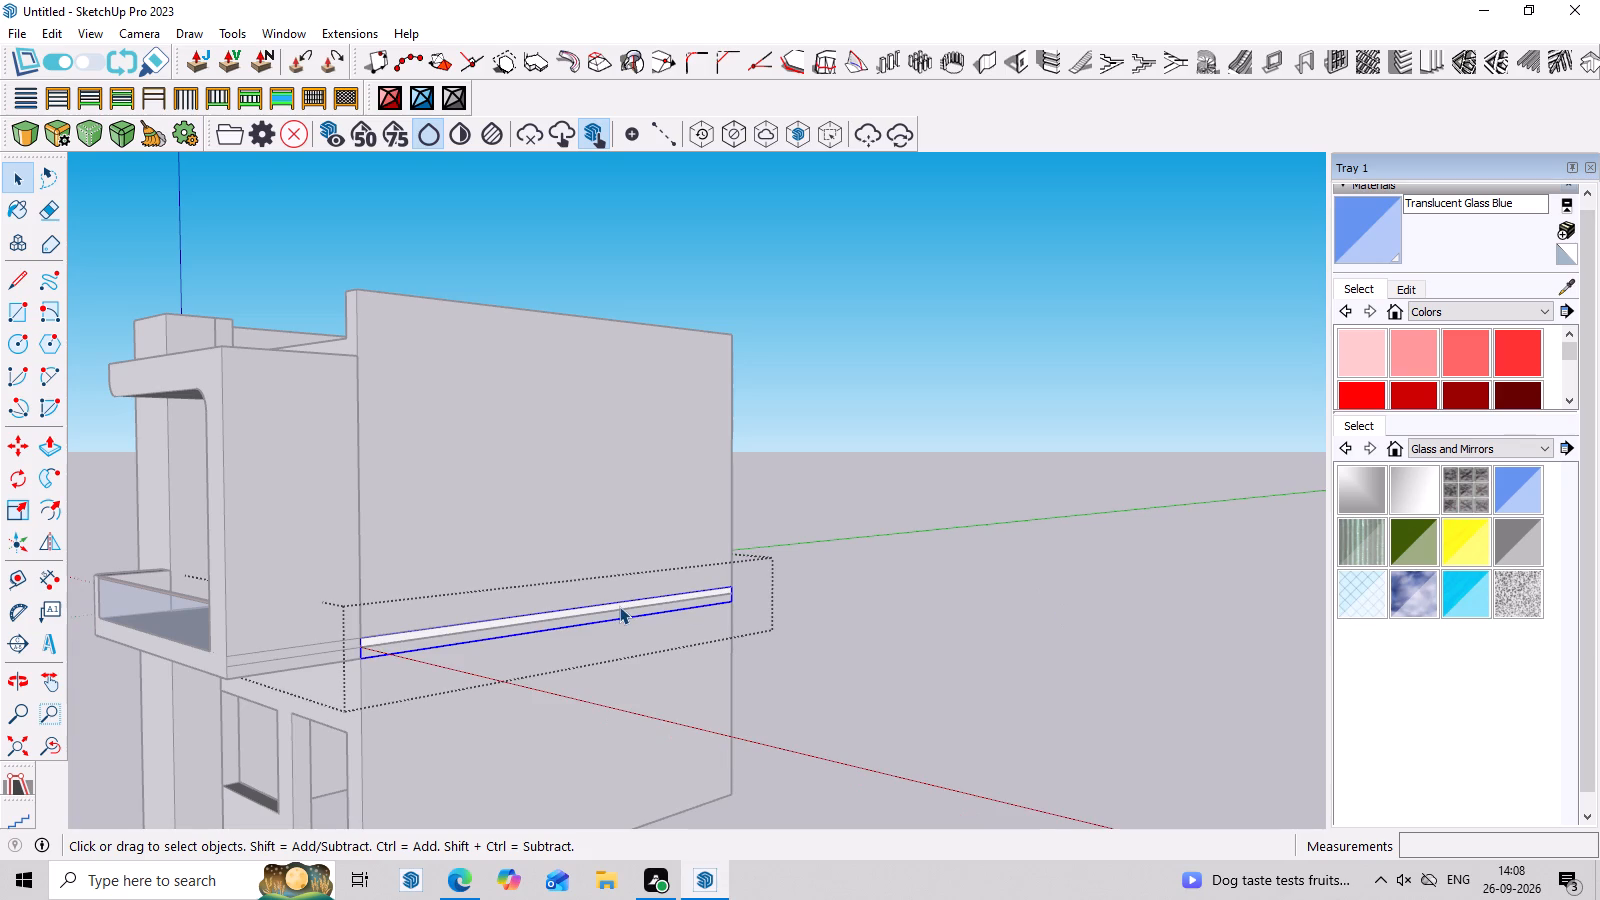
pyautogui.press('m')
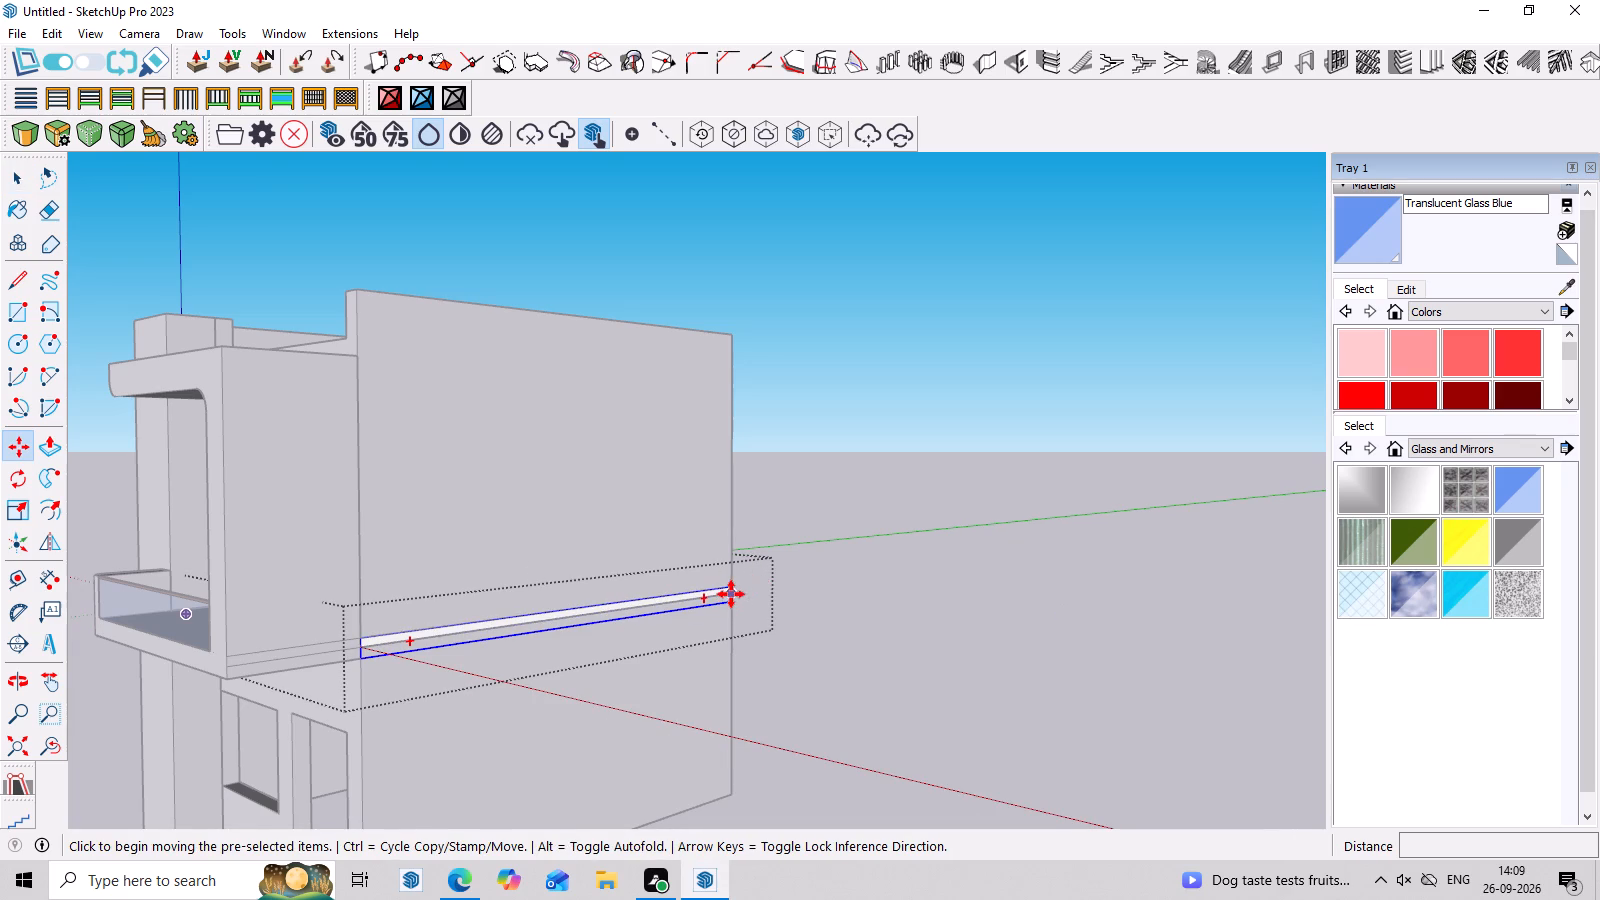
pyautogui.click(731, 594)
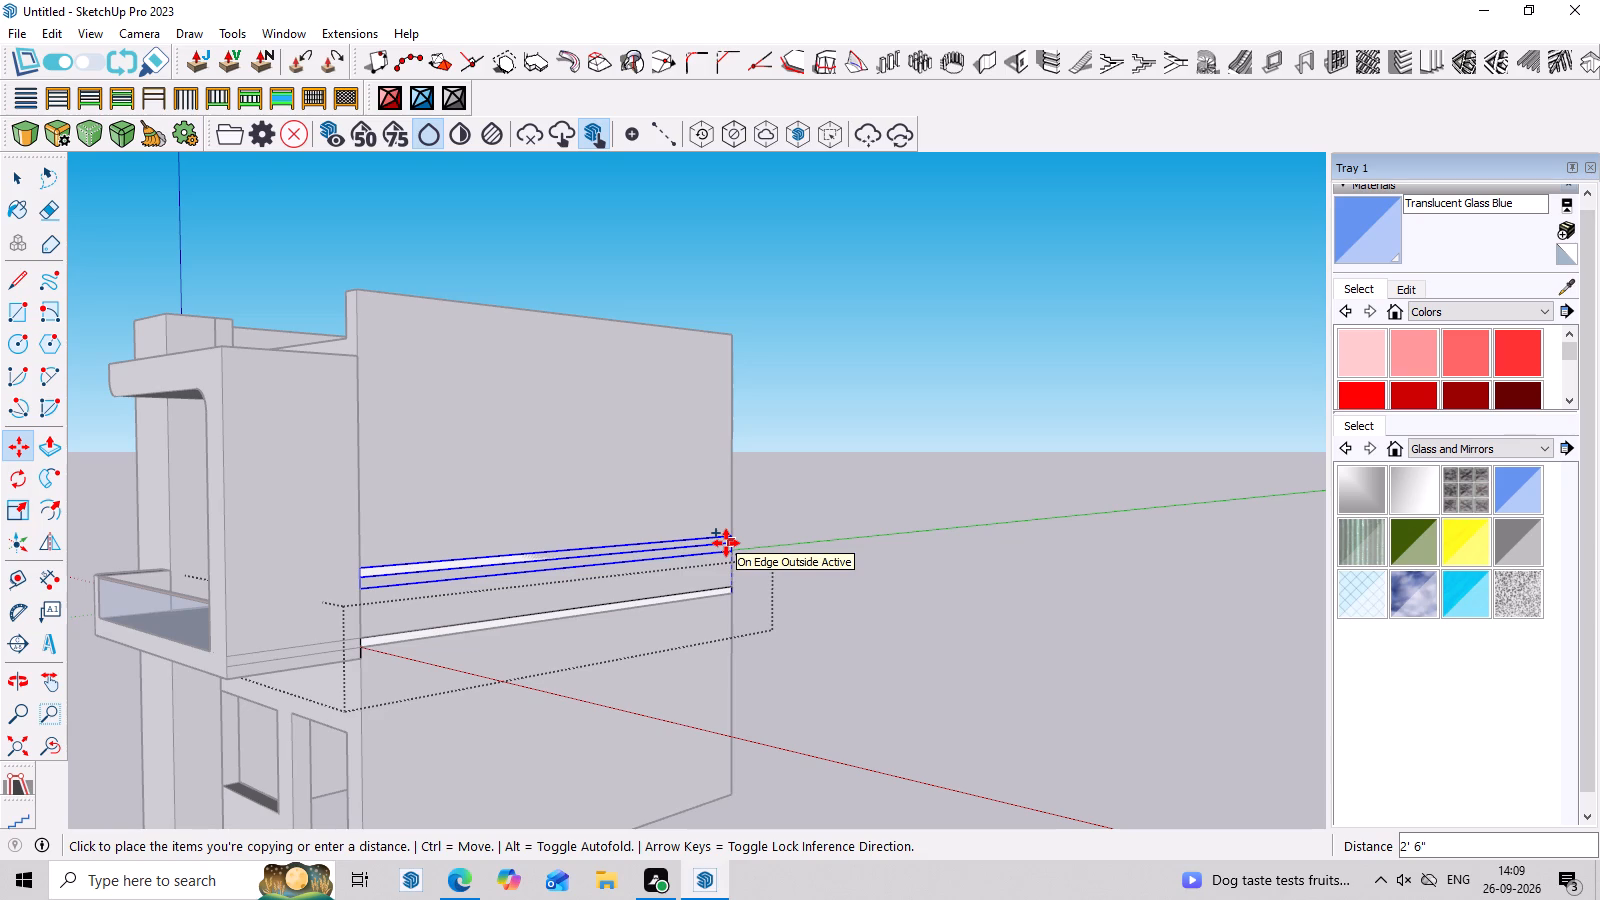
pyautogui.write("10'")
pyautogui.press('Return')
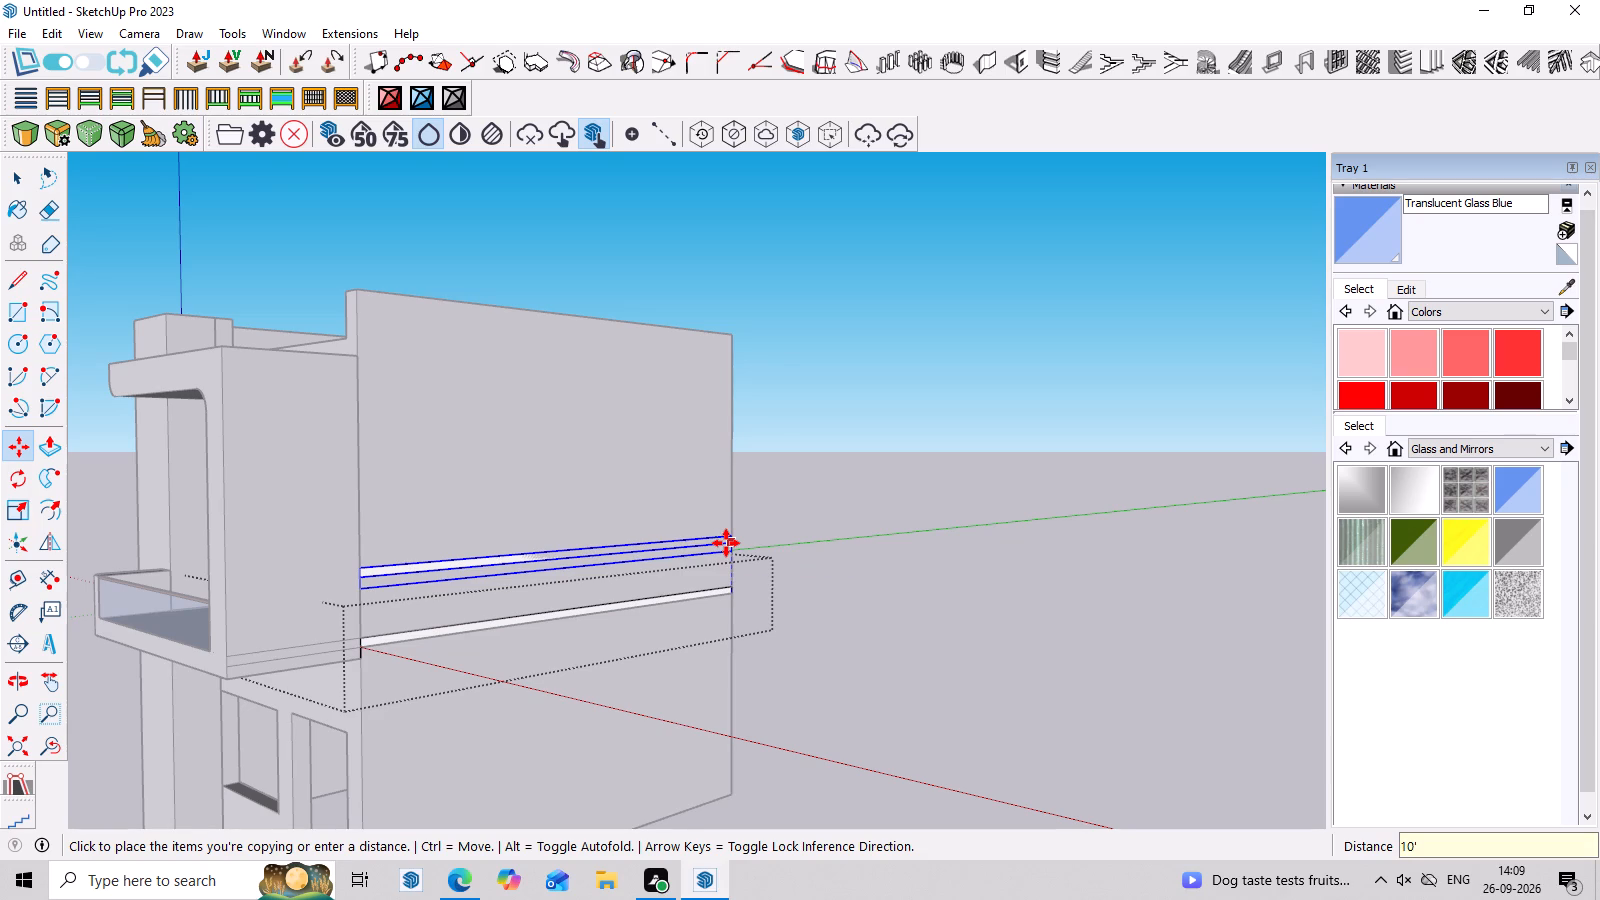
# Examine how the copied slab sits against the side wall and front facade at roof level.
pyautogui.moveTo(943, 221); pyautogui.dragTo(1155, 404, button='middle')
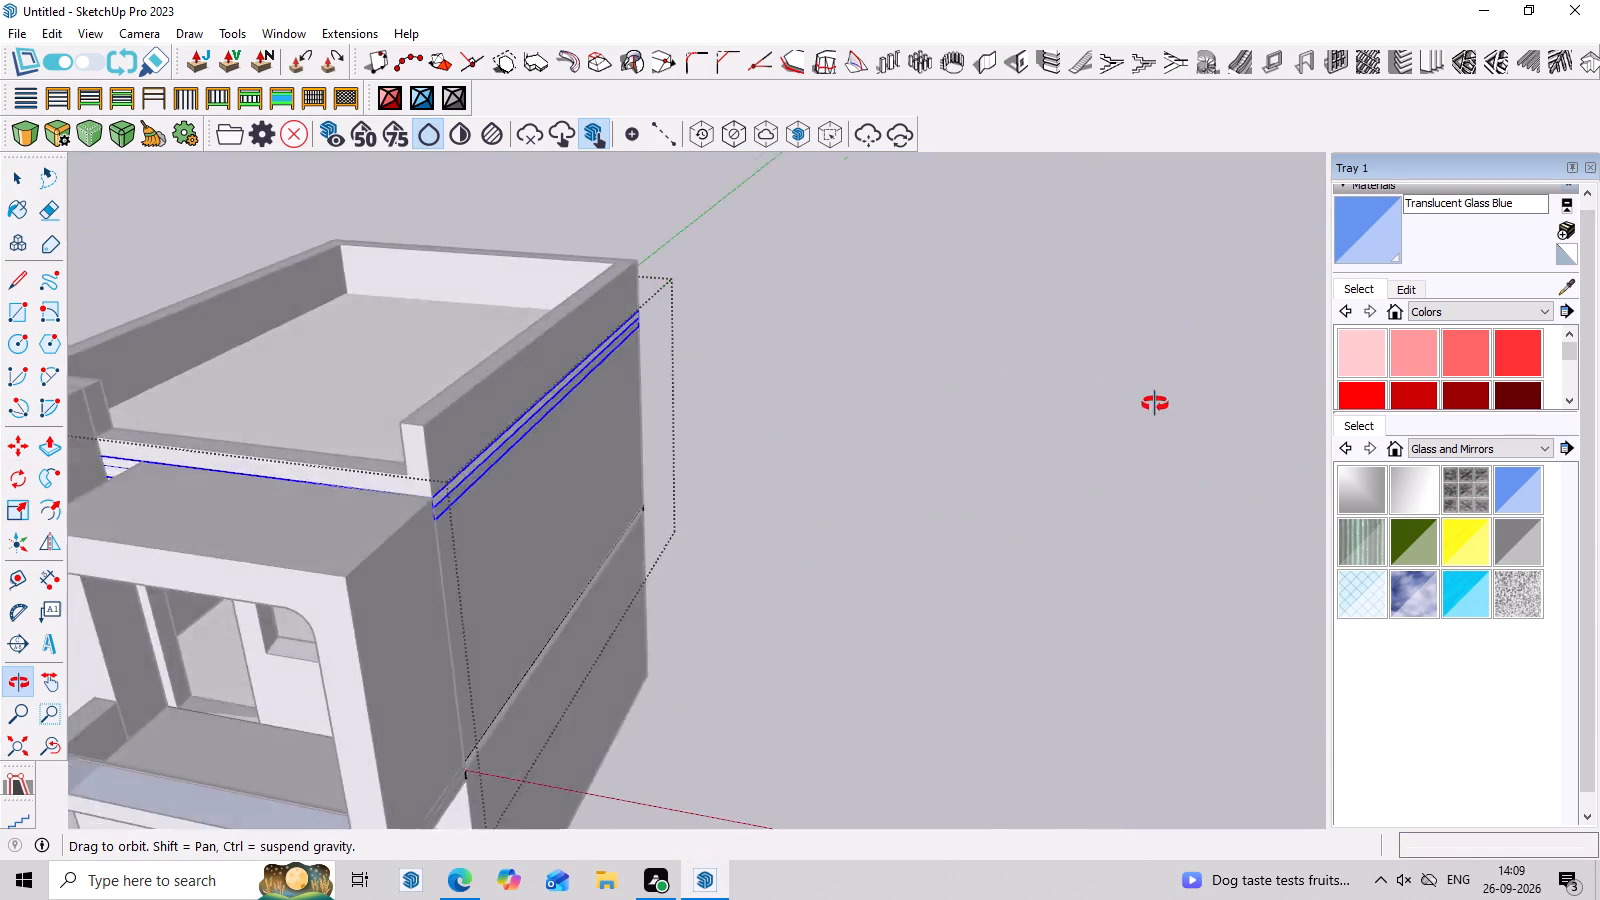
pyautogui.moveTo(1155, 404); pyautogui.dragTo(1320, 208, button='middle')
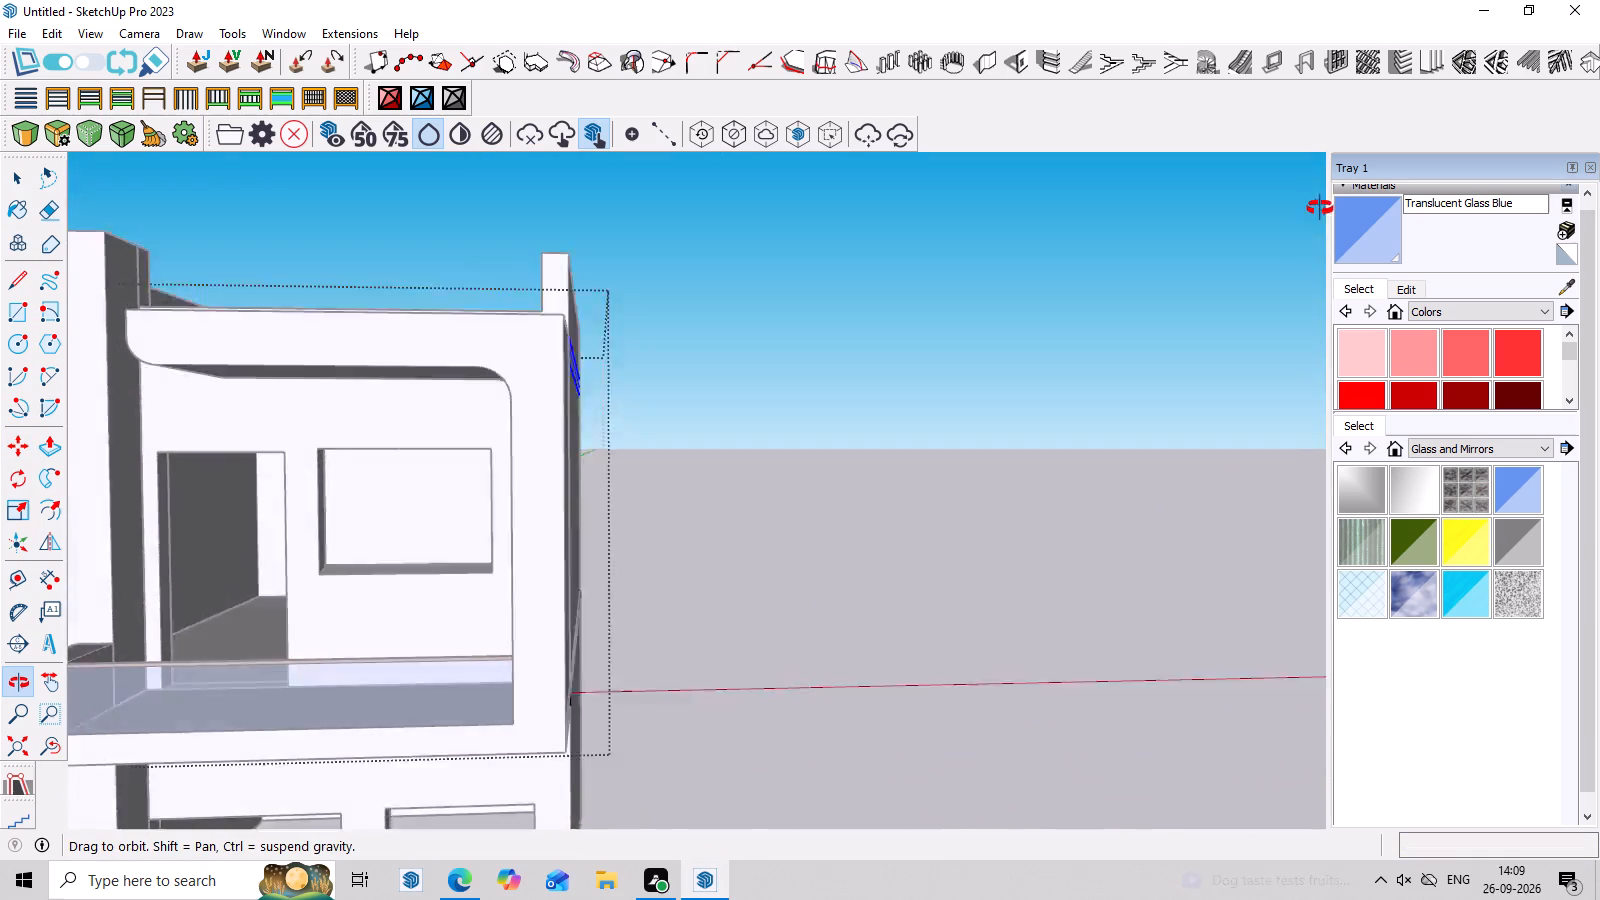
pyautogui.moveTo(1320, 208); pyautogui.dragTo(1337, 189, button='middle')
pyautogui.press('space')
pyautogui.click(935, 288)
pyautogui.scroll(-2, 935, 288)
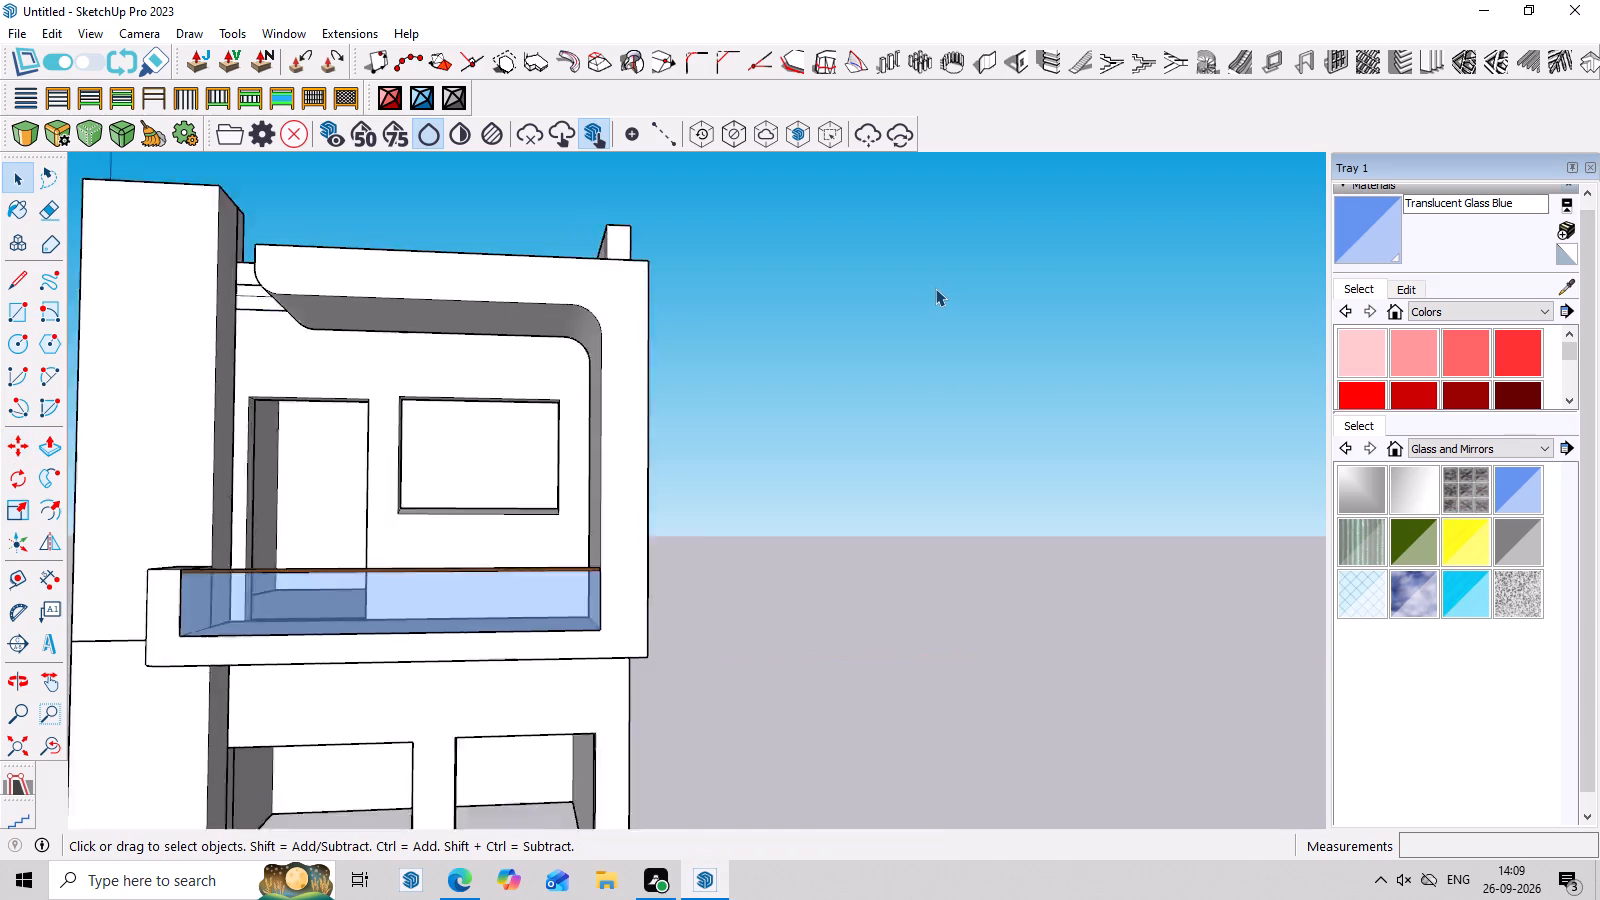
pyautogui.scroll(-5, 935, 288)
pyautogui.moveTo(963, 331); pyautogui.dragTo(936, 471, button='middle')
pyautogui.scroll(7, 619, 339)
pyautogui.moveTo(487, 302); pyautogui.dragTo(525, 227, button='middle')
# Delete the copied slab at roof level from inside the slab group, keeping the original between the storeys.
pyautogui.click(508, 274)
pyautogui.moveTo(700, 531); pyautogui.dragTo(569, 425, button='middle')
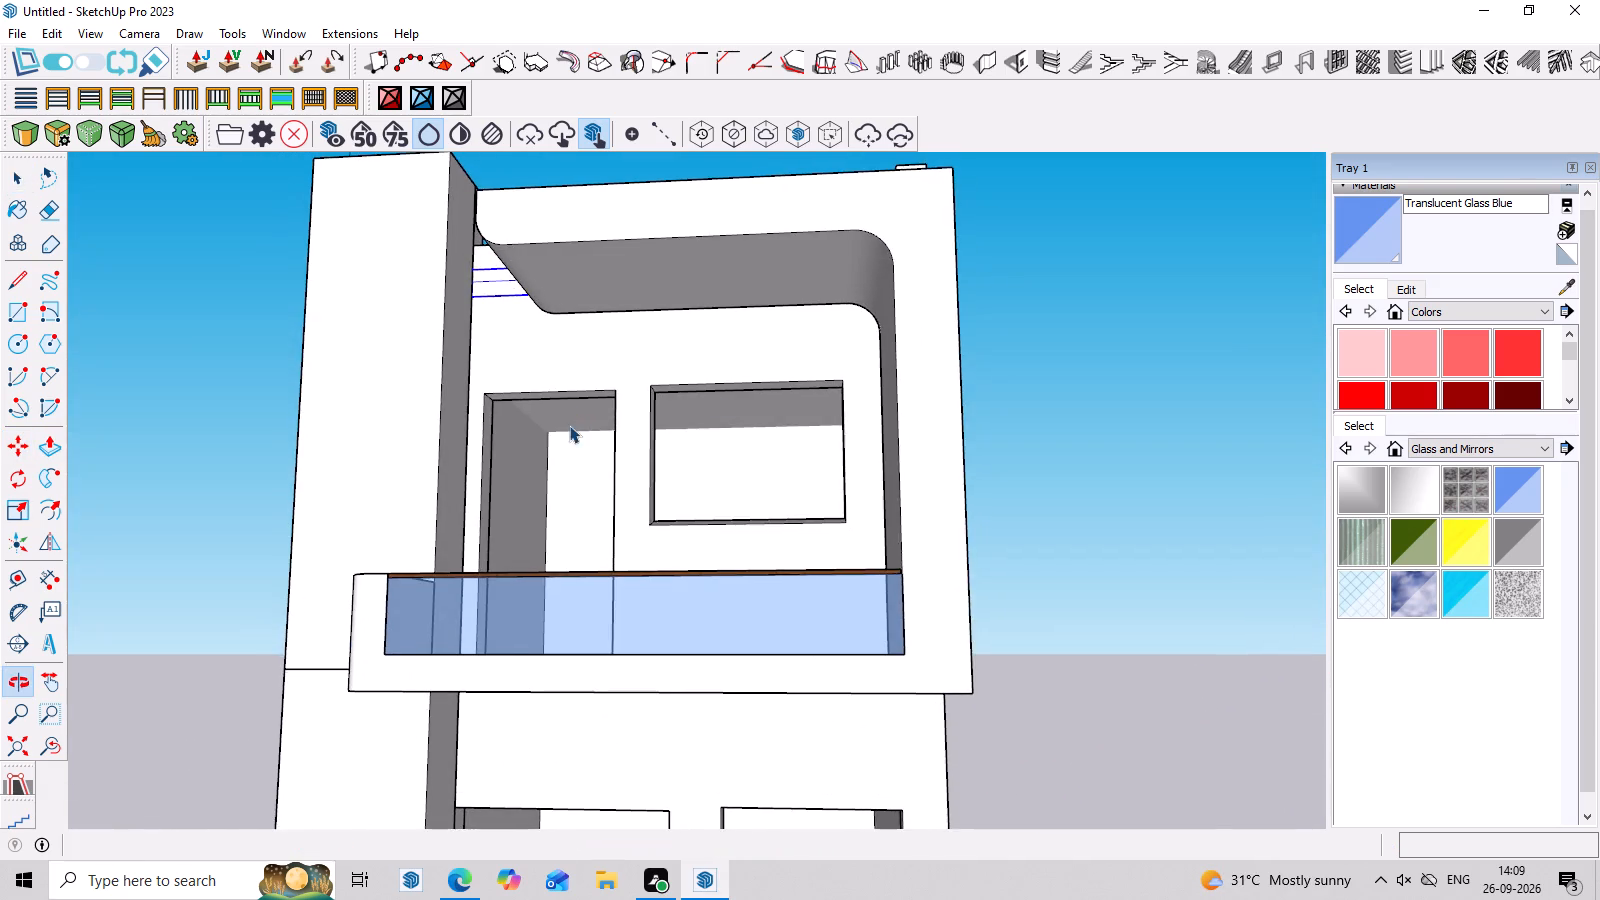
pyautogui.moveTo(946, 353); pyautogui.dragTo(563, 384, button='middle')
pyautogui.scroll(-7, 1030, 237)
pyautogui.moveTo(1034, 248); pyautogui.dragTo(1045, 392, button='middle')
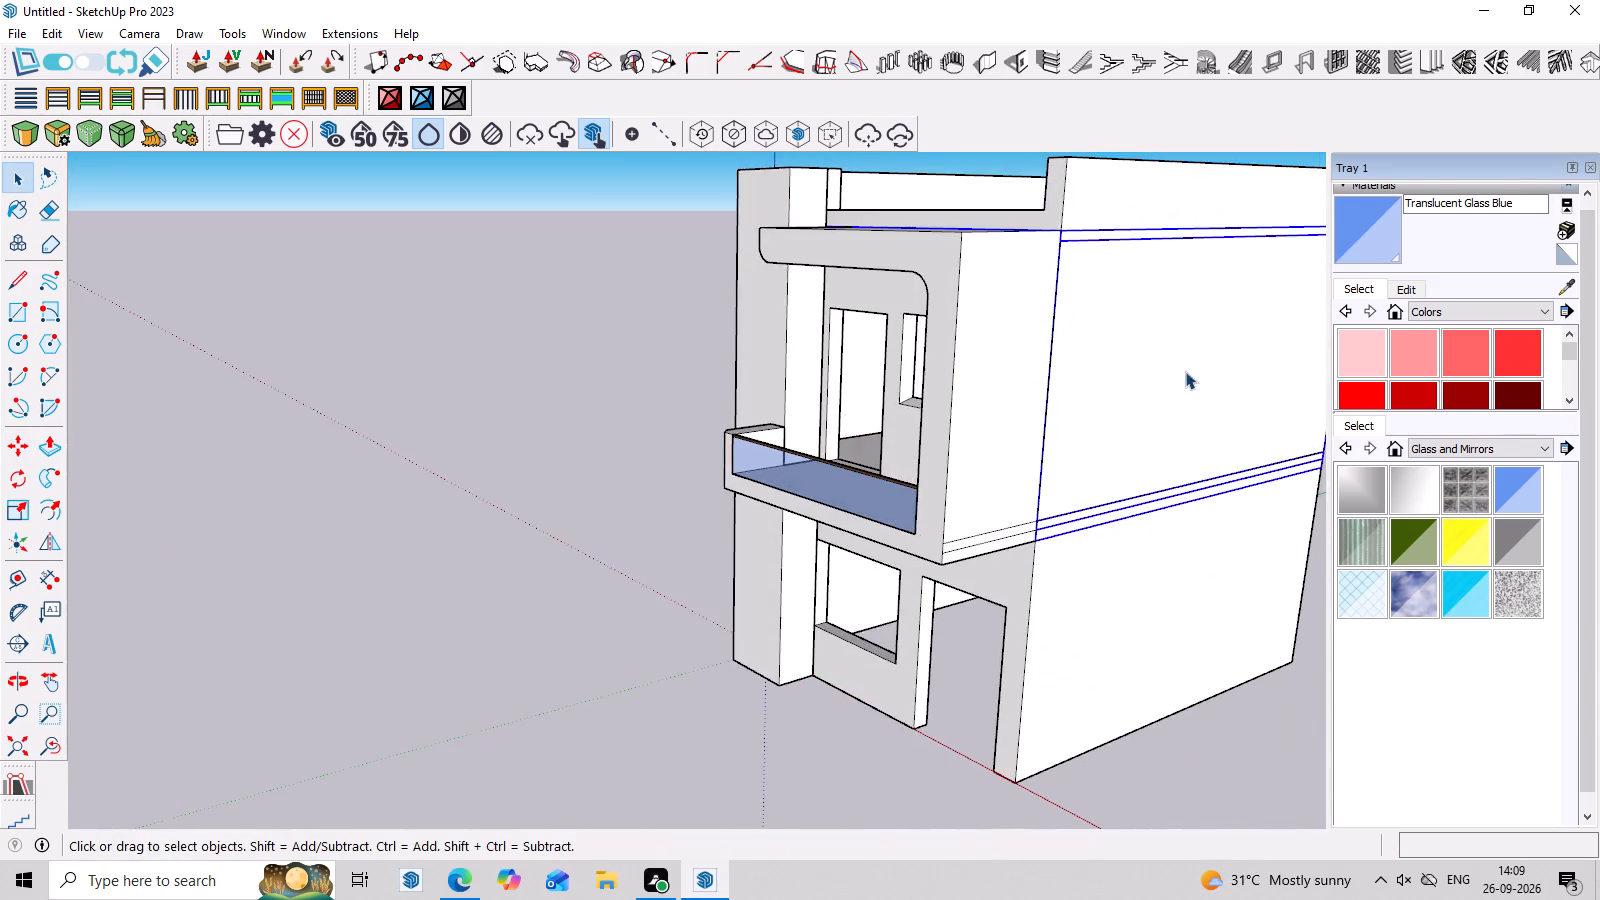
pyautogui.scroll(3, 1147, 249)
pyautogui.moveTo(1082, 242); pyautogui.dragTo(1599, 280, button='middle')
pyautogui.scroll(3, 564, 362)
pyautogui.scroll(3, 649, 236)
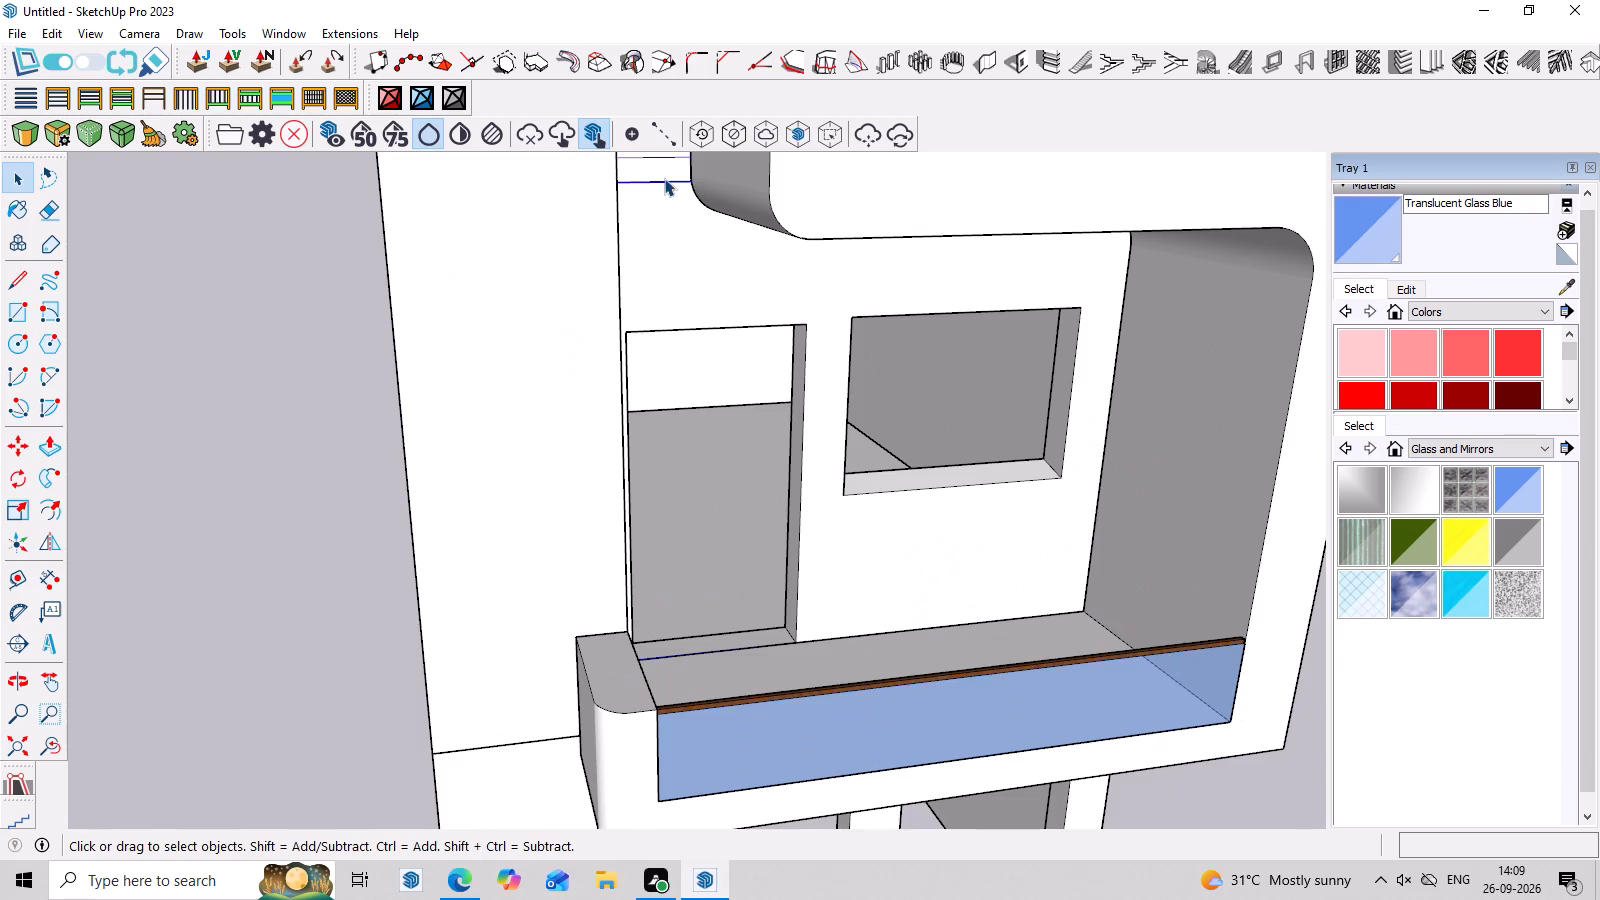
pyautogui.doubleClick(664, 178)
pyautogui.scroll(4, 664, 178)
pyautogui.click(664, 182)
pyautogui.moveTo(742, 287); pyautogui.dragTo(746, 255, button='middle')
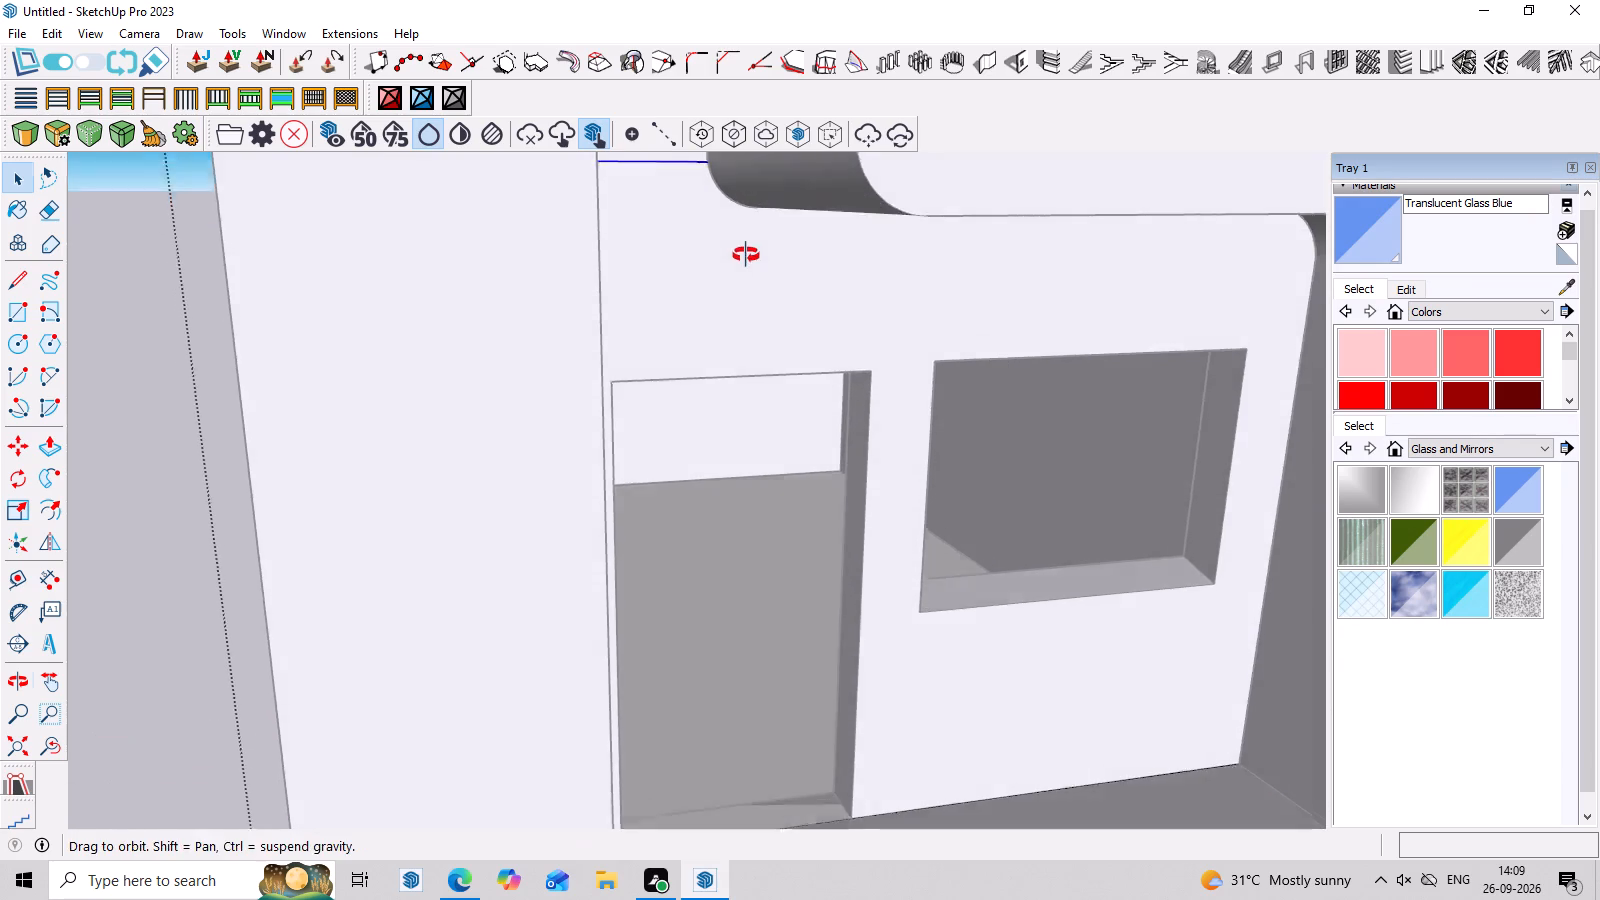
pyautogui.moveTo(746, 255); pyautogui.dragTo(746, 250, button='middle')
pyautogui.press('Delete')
# Copy the floor slab between the storeys about 30' 3" out in front of the house.
pyautogui.scroll(-8, 742, 252)
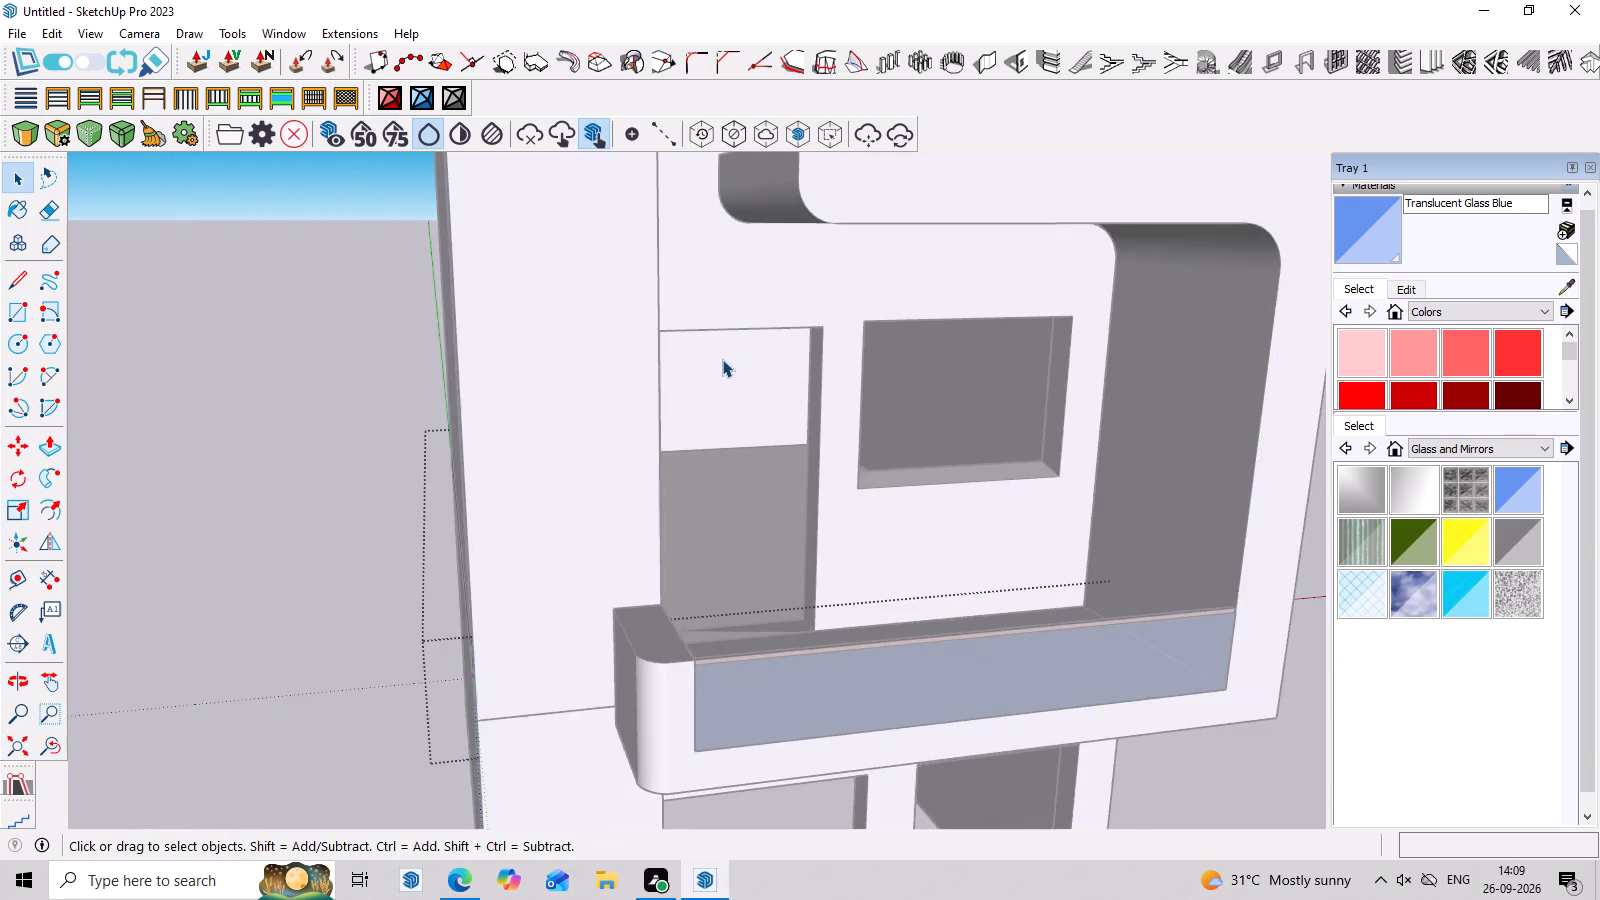
pyautogui.scroll(-6, 722, 359)
pyautogui.moveTo(766, 422); pyautogui.dragTo(218, 505, button='middle')
pyautogui.scroll(3, 880, 484)
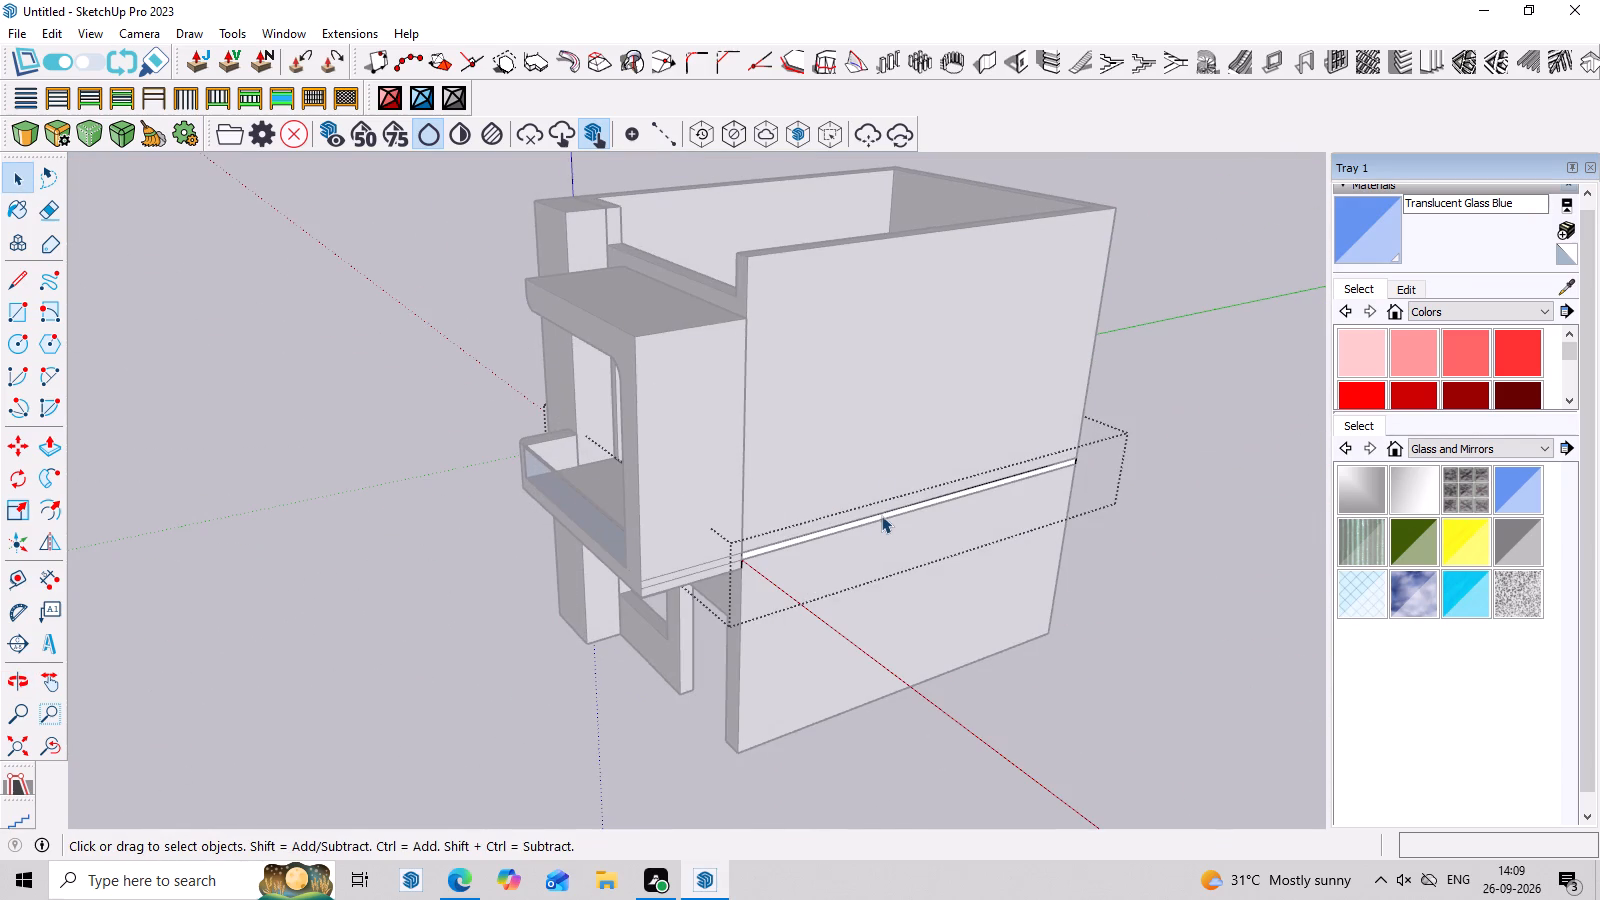
pyautogui.click(881, 517)
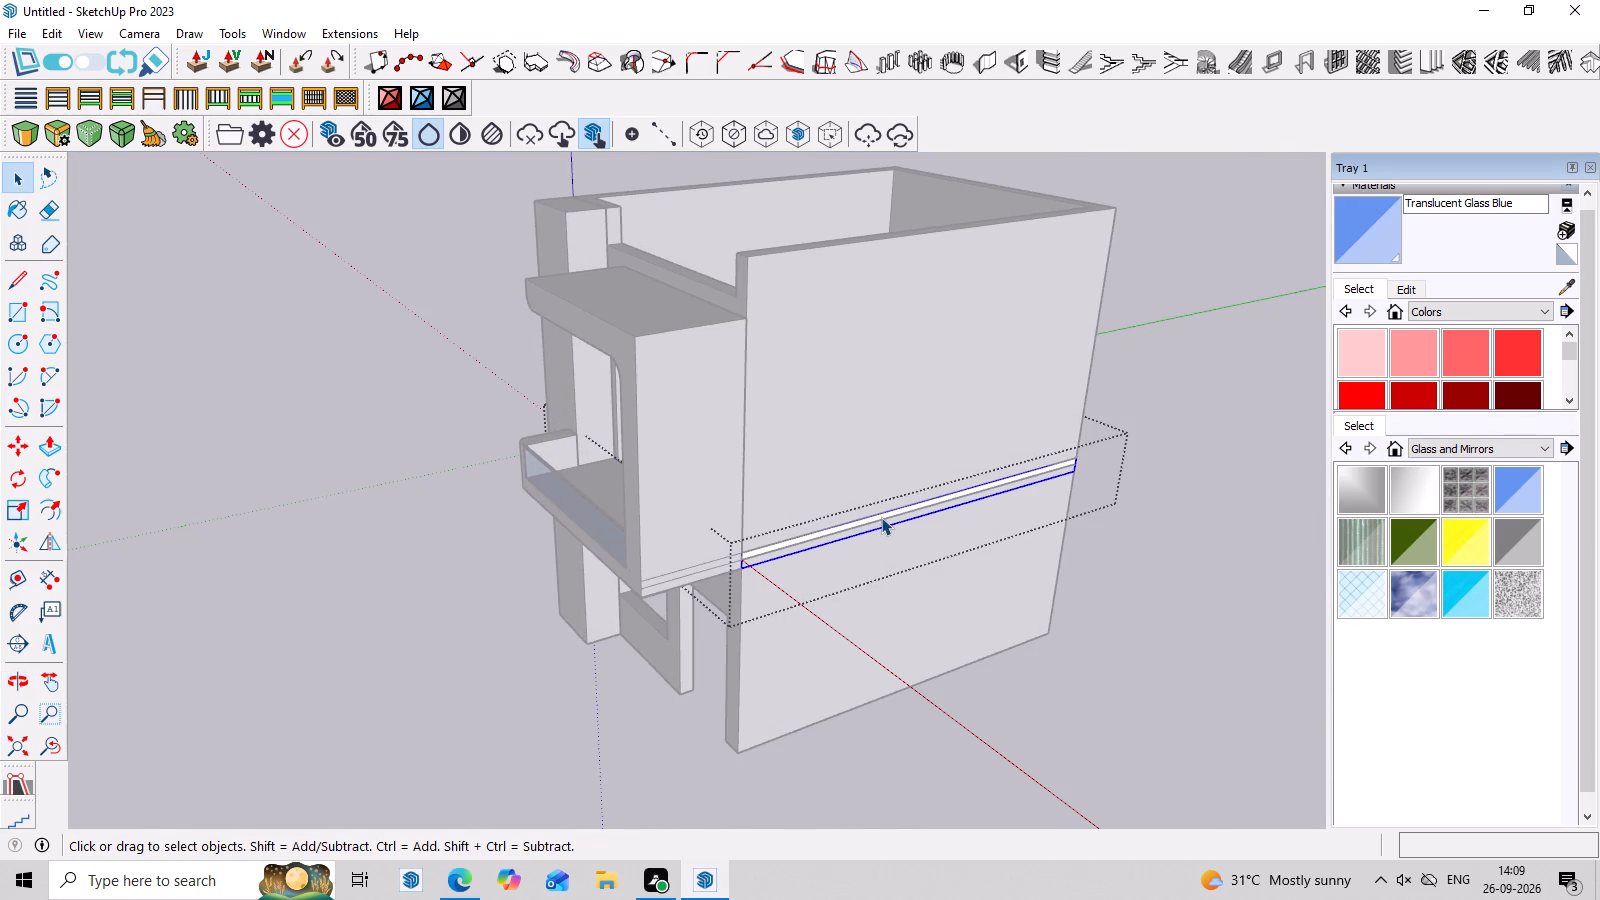
pyautogui.press('m')
pyautogui.click(877, 517)
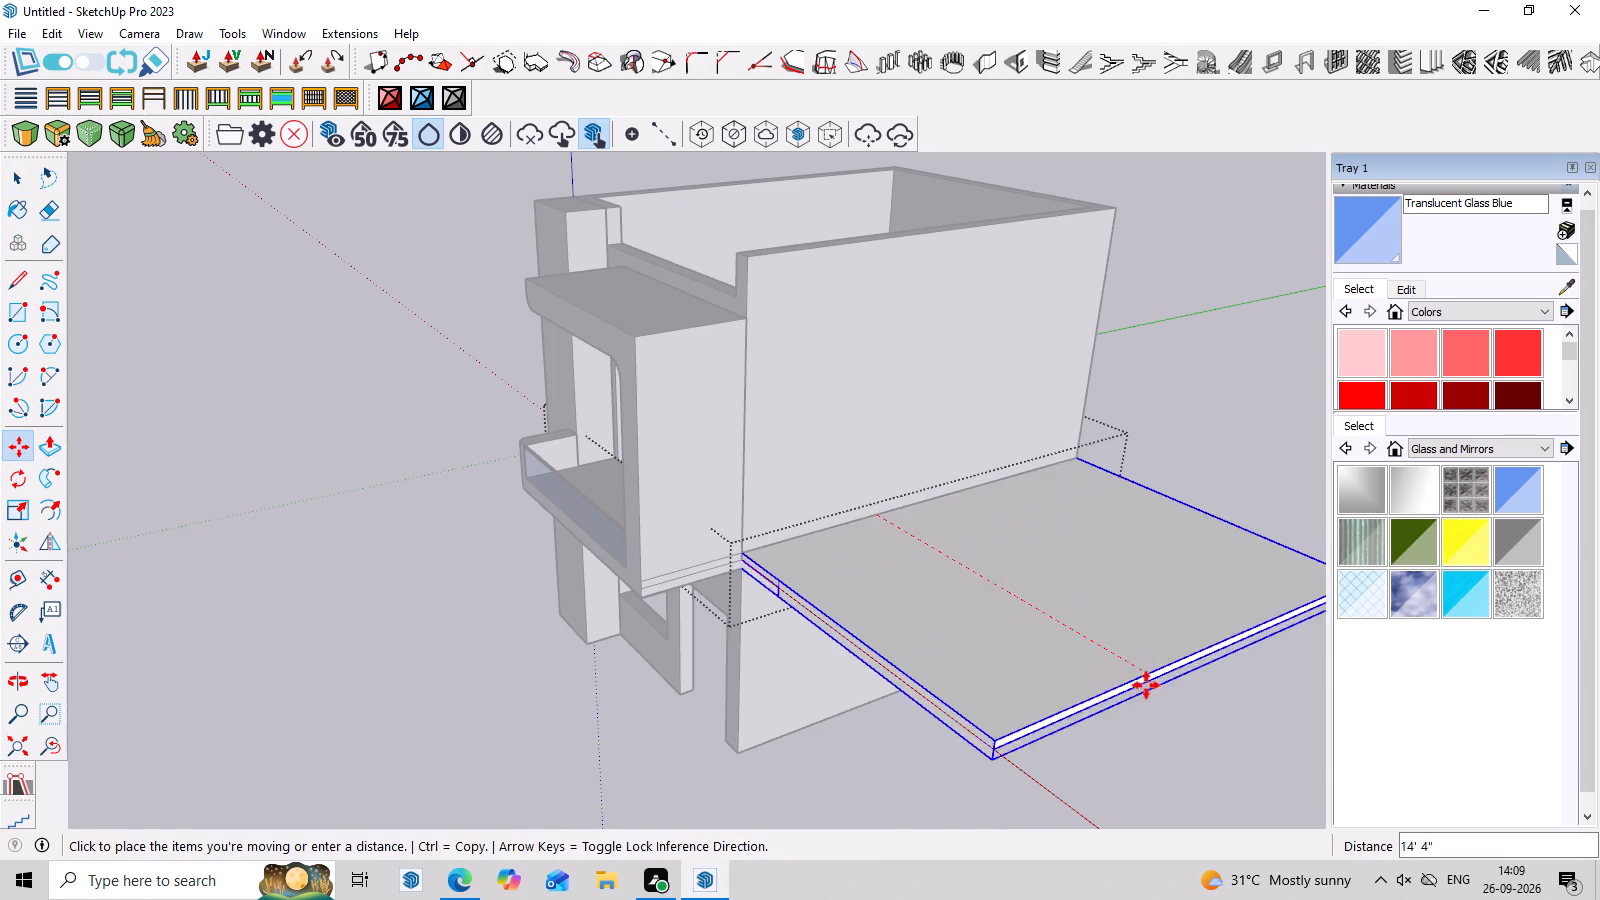
pyautogui.scroll(-6, 1189, 721)
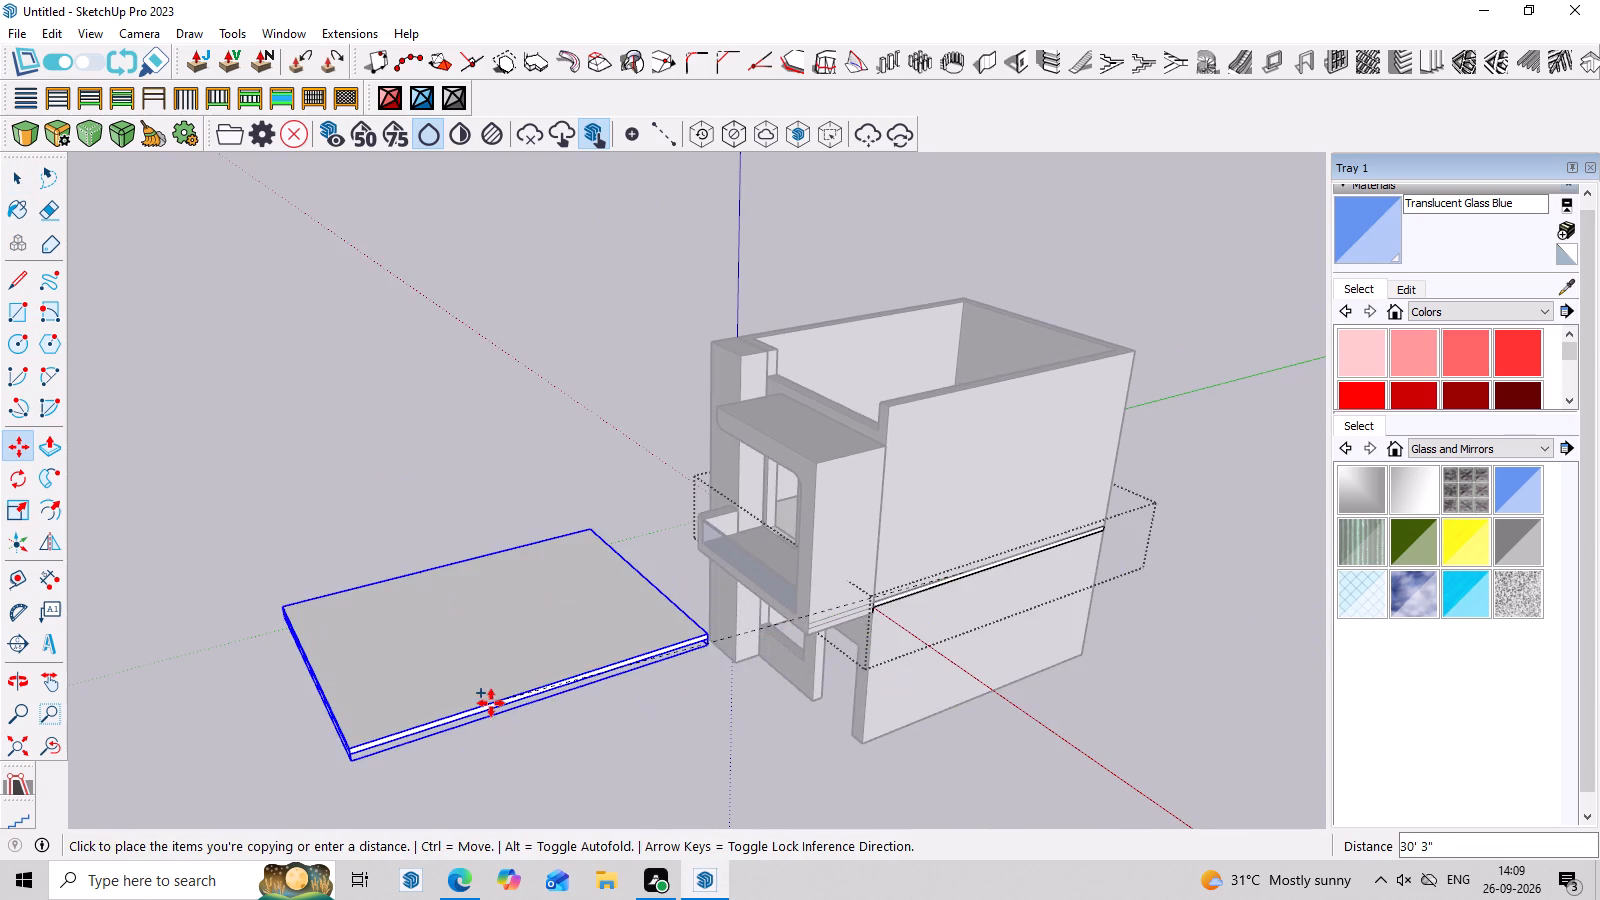
pyautogui.click(490, 703)
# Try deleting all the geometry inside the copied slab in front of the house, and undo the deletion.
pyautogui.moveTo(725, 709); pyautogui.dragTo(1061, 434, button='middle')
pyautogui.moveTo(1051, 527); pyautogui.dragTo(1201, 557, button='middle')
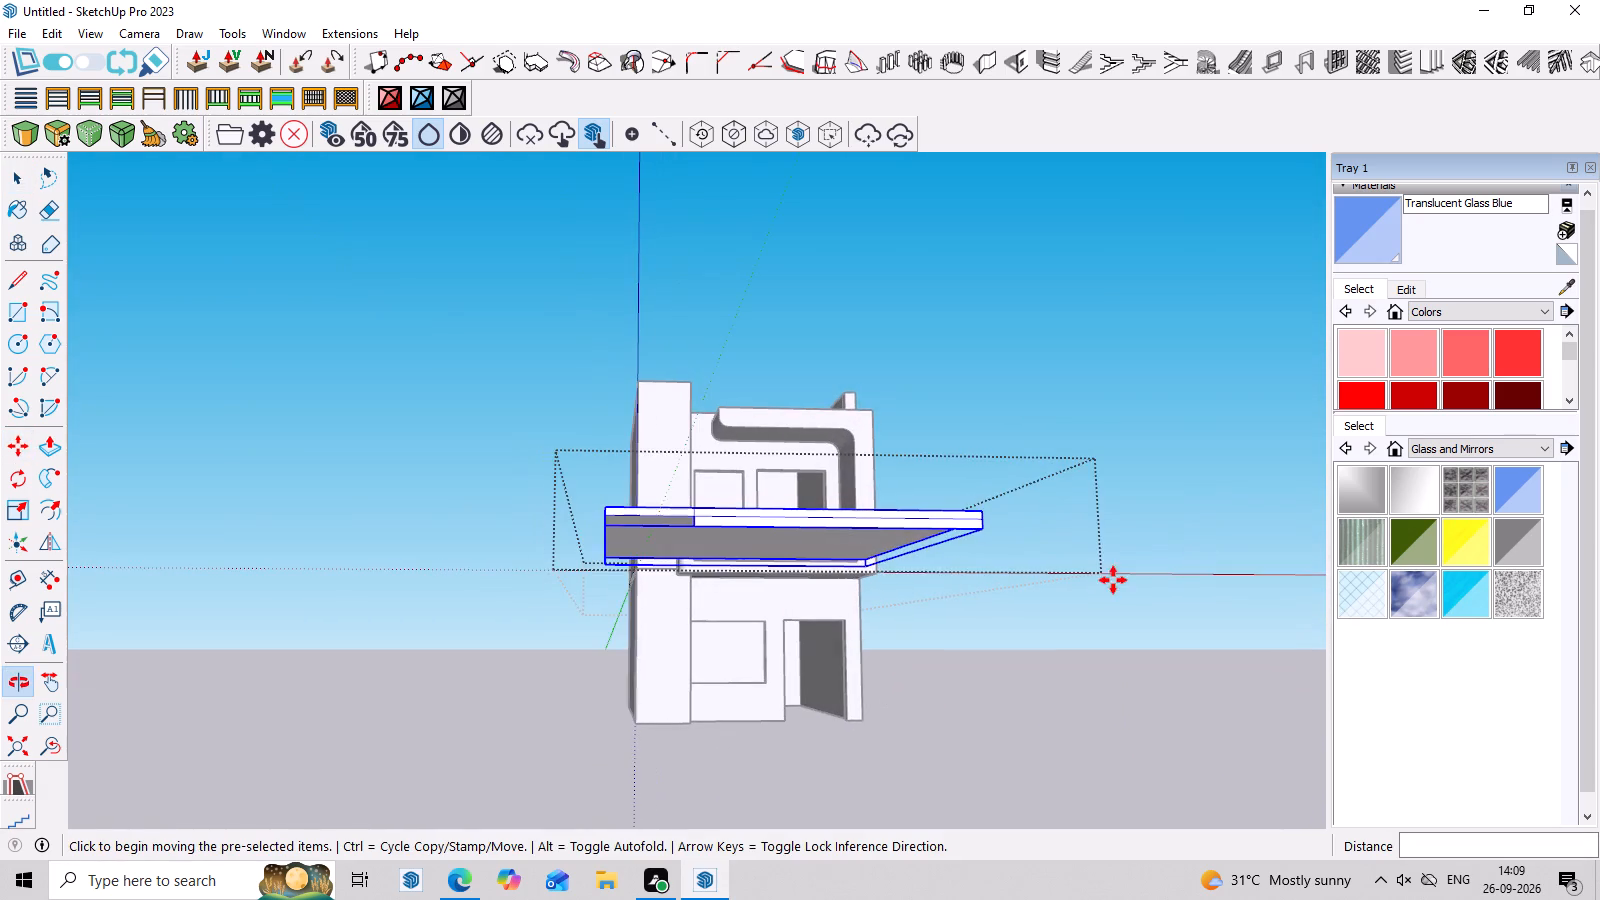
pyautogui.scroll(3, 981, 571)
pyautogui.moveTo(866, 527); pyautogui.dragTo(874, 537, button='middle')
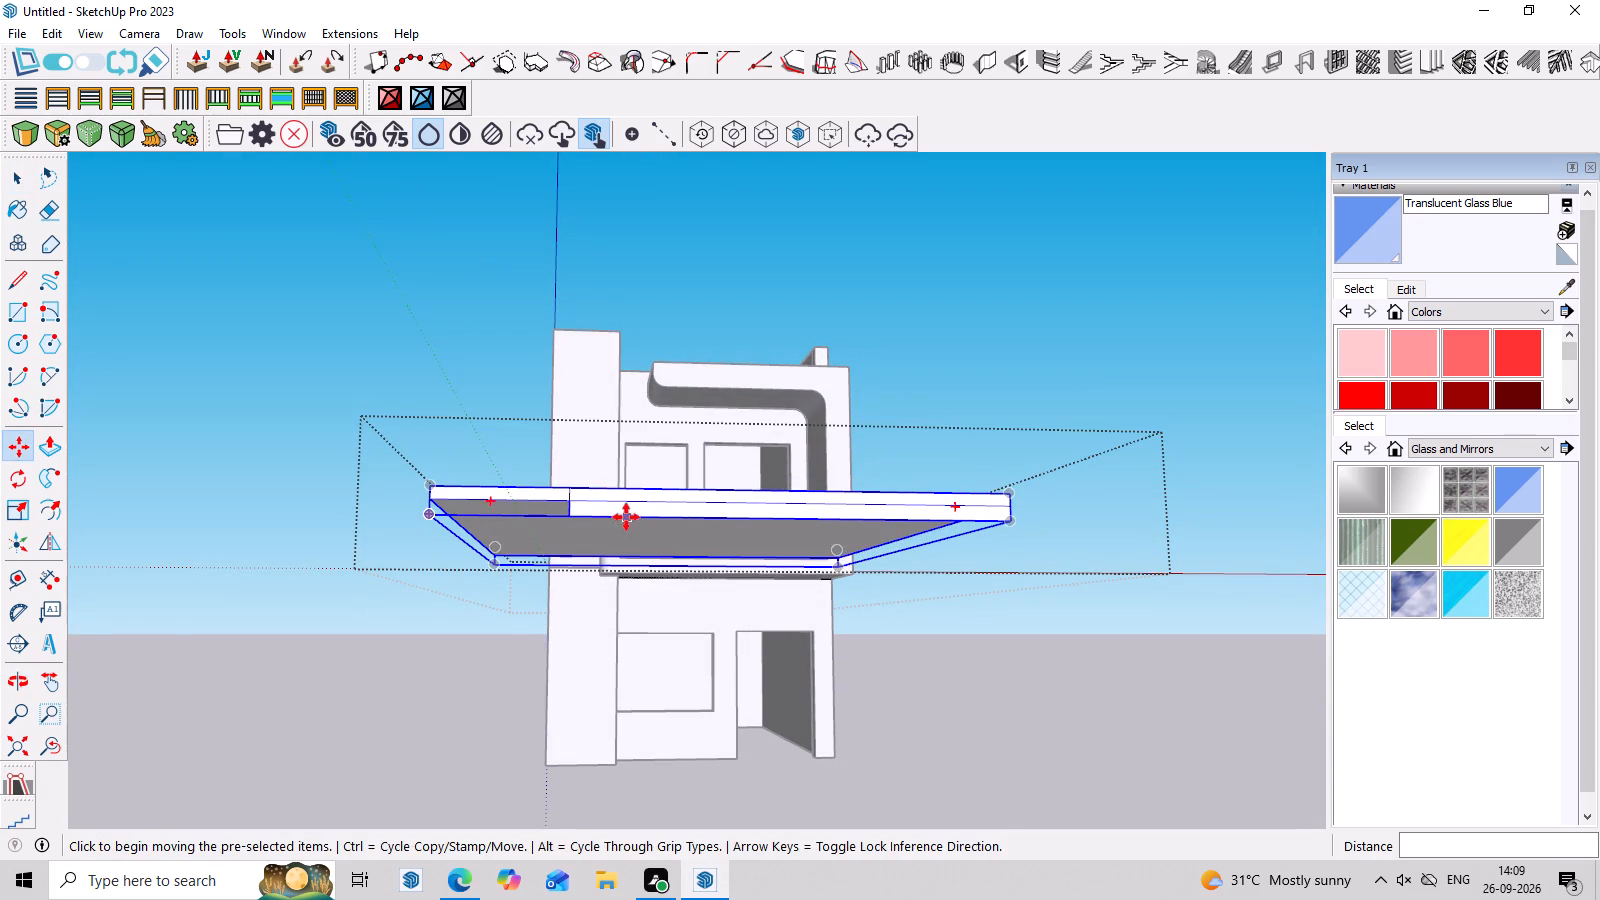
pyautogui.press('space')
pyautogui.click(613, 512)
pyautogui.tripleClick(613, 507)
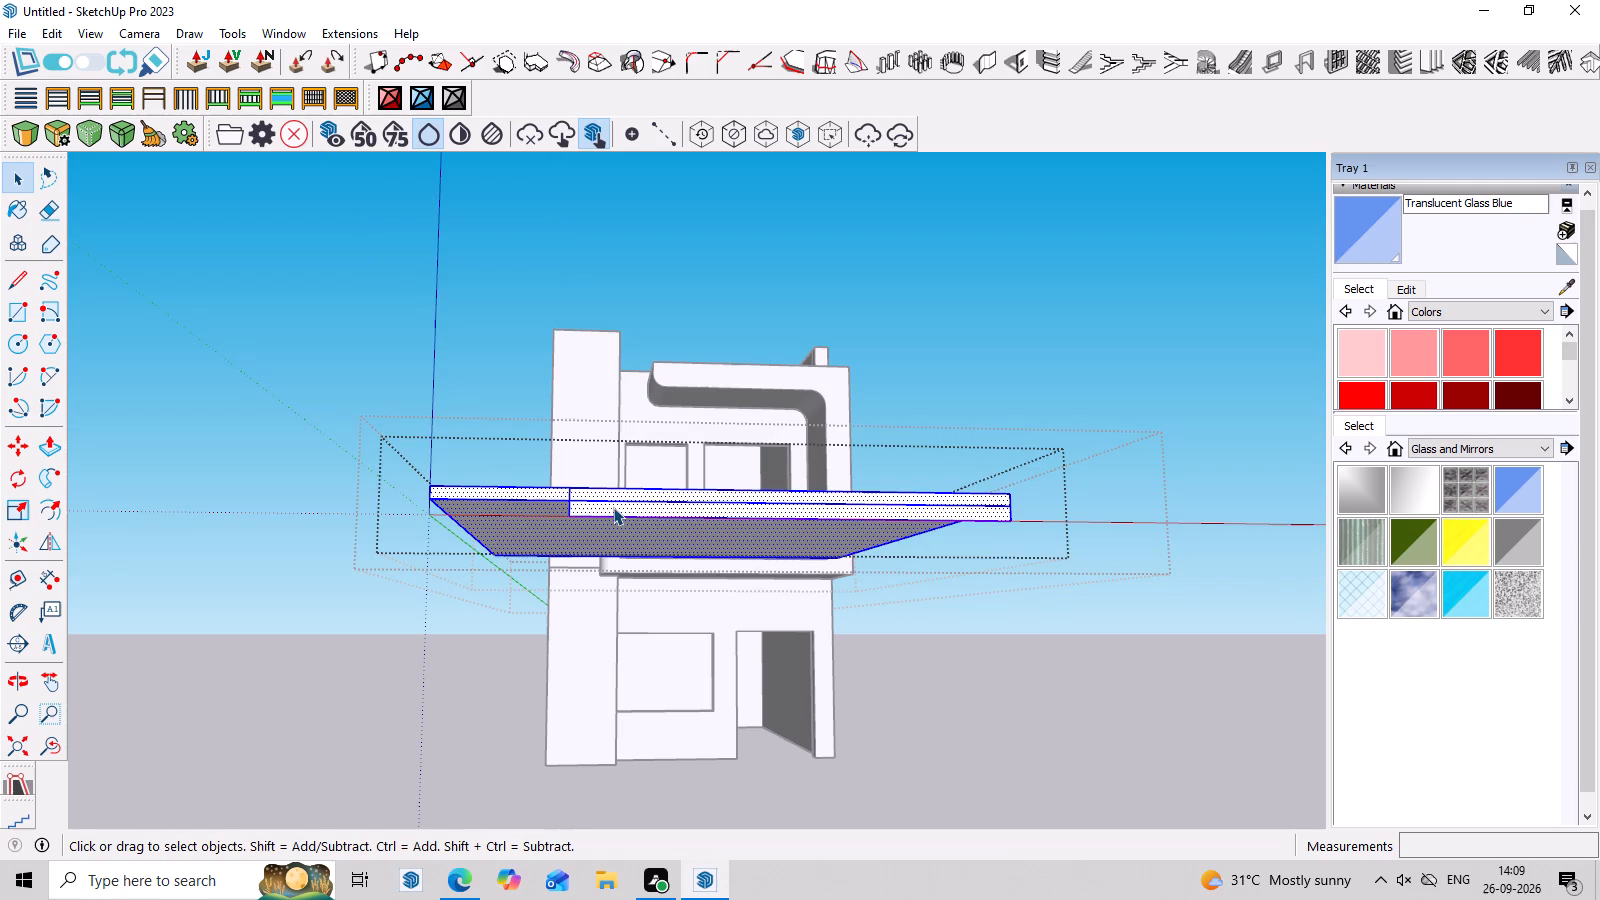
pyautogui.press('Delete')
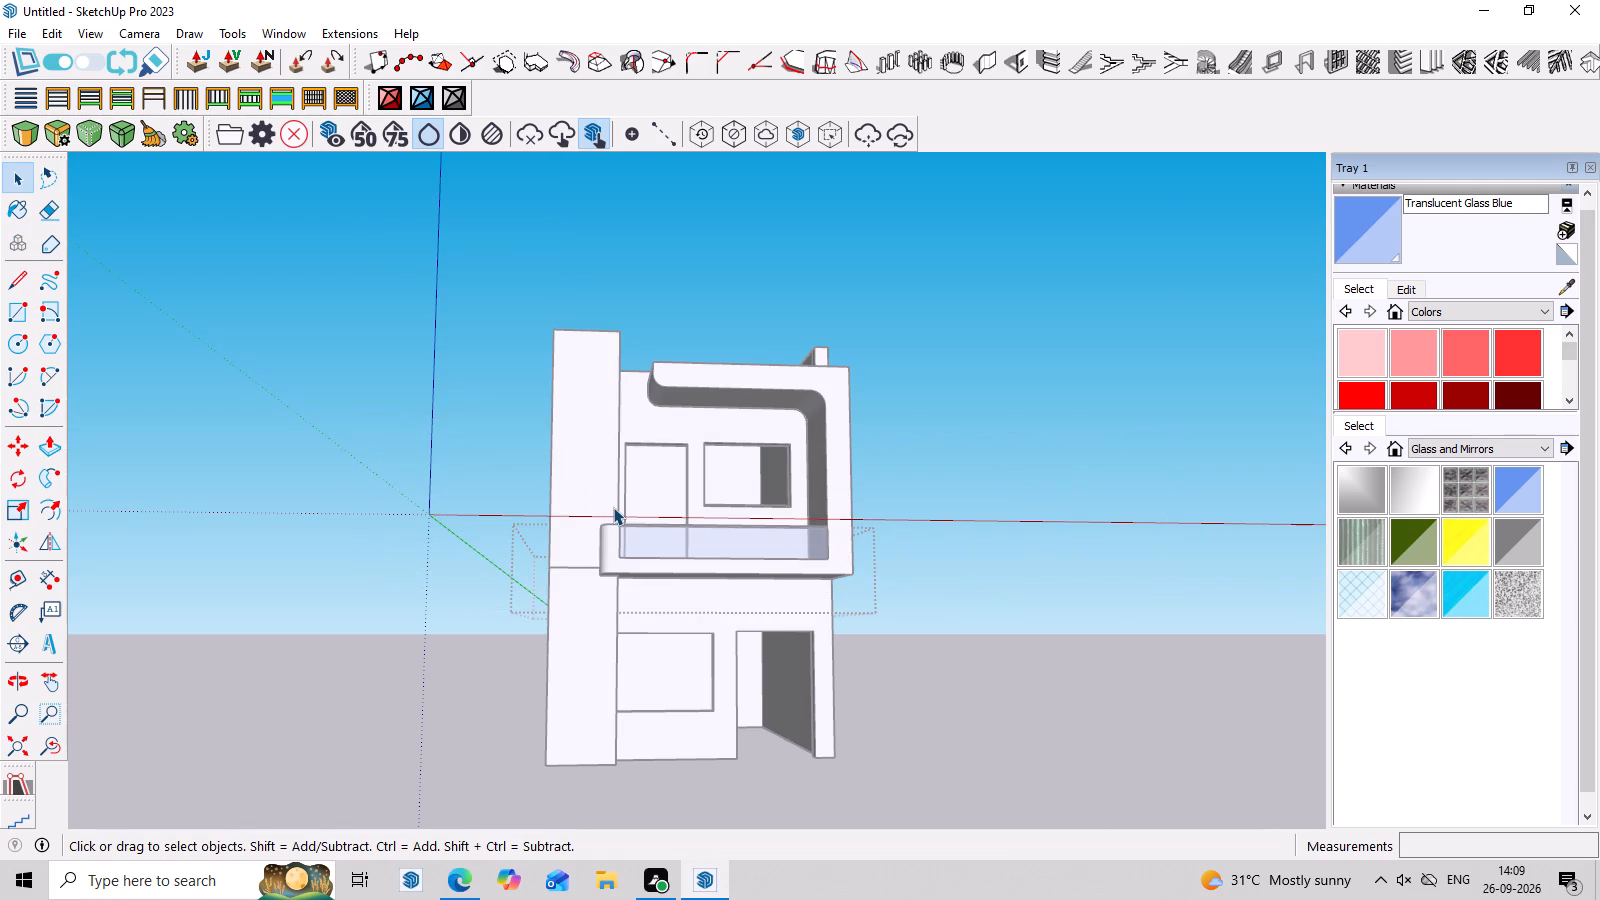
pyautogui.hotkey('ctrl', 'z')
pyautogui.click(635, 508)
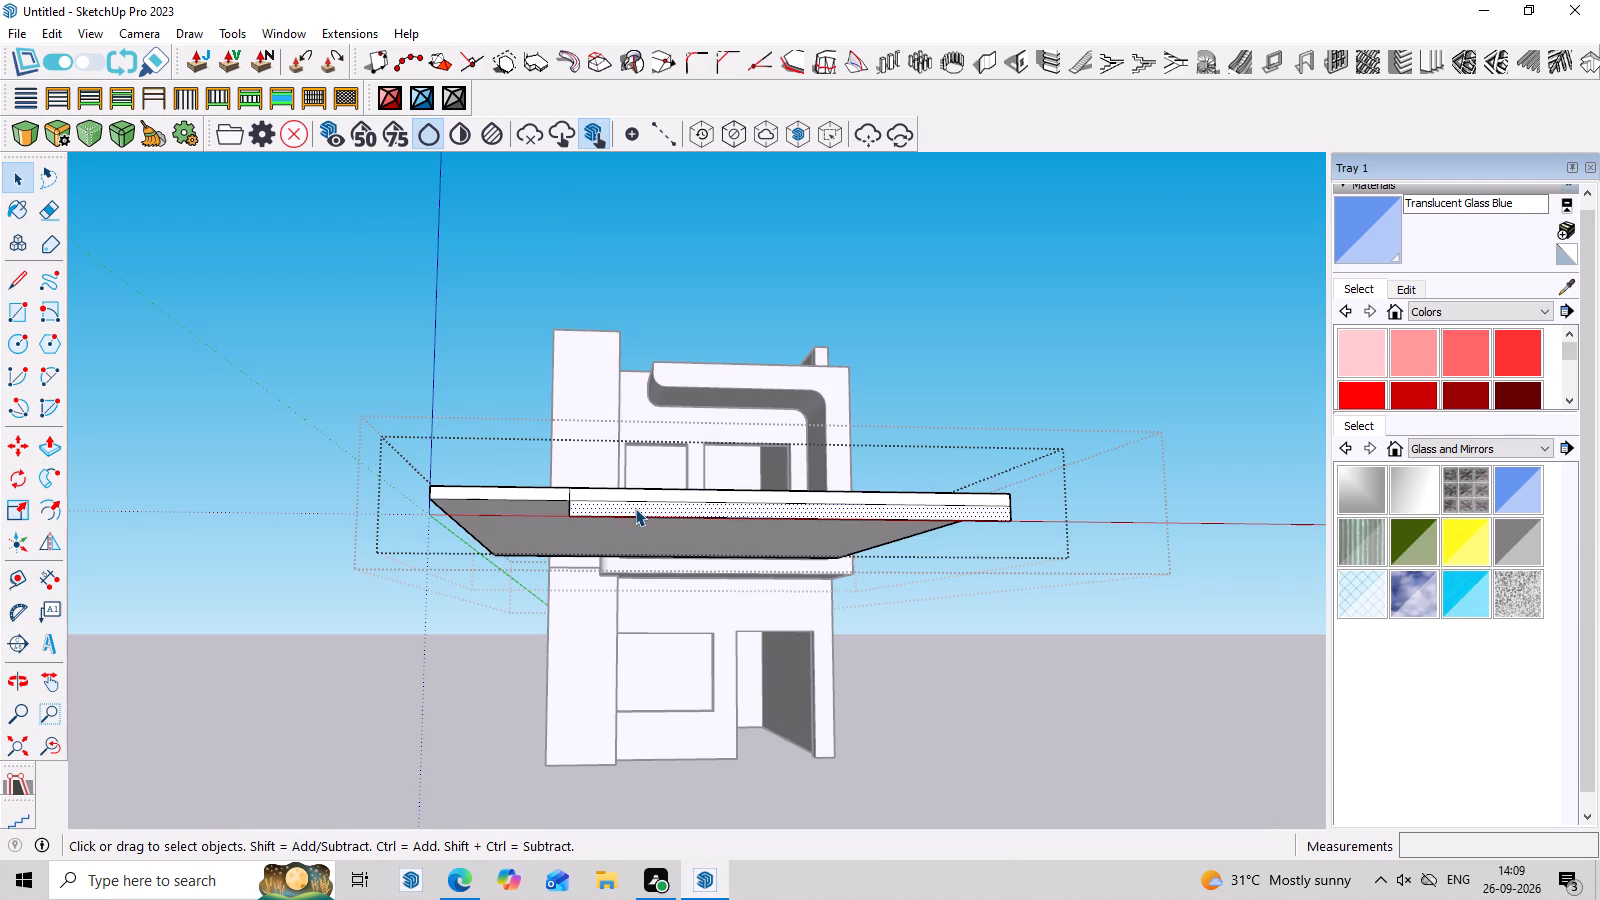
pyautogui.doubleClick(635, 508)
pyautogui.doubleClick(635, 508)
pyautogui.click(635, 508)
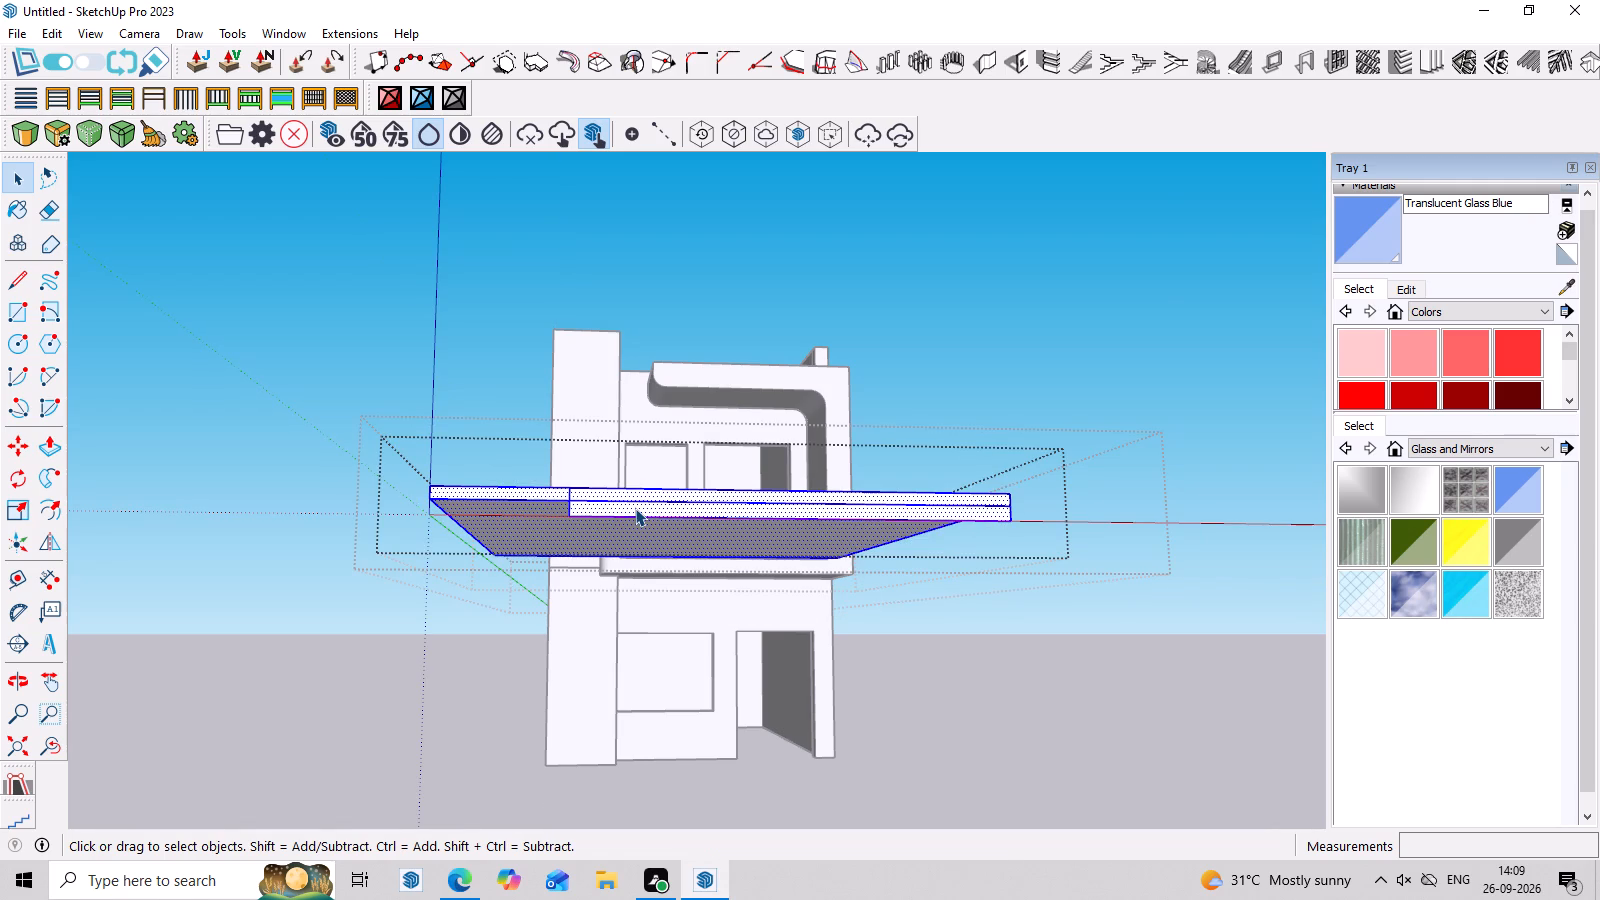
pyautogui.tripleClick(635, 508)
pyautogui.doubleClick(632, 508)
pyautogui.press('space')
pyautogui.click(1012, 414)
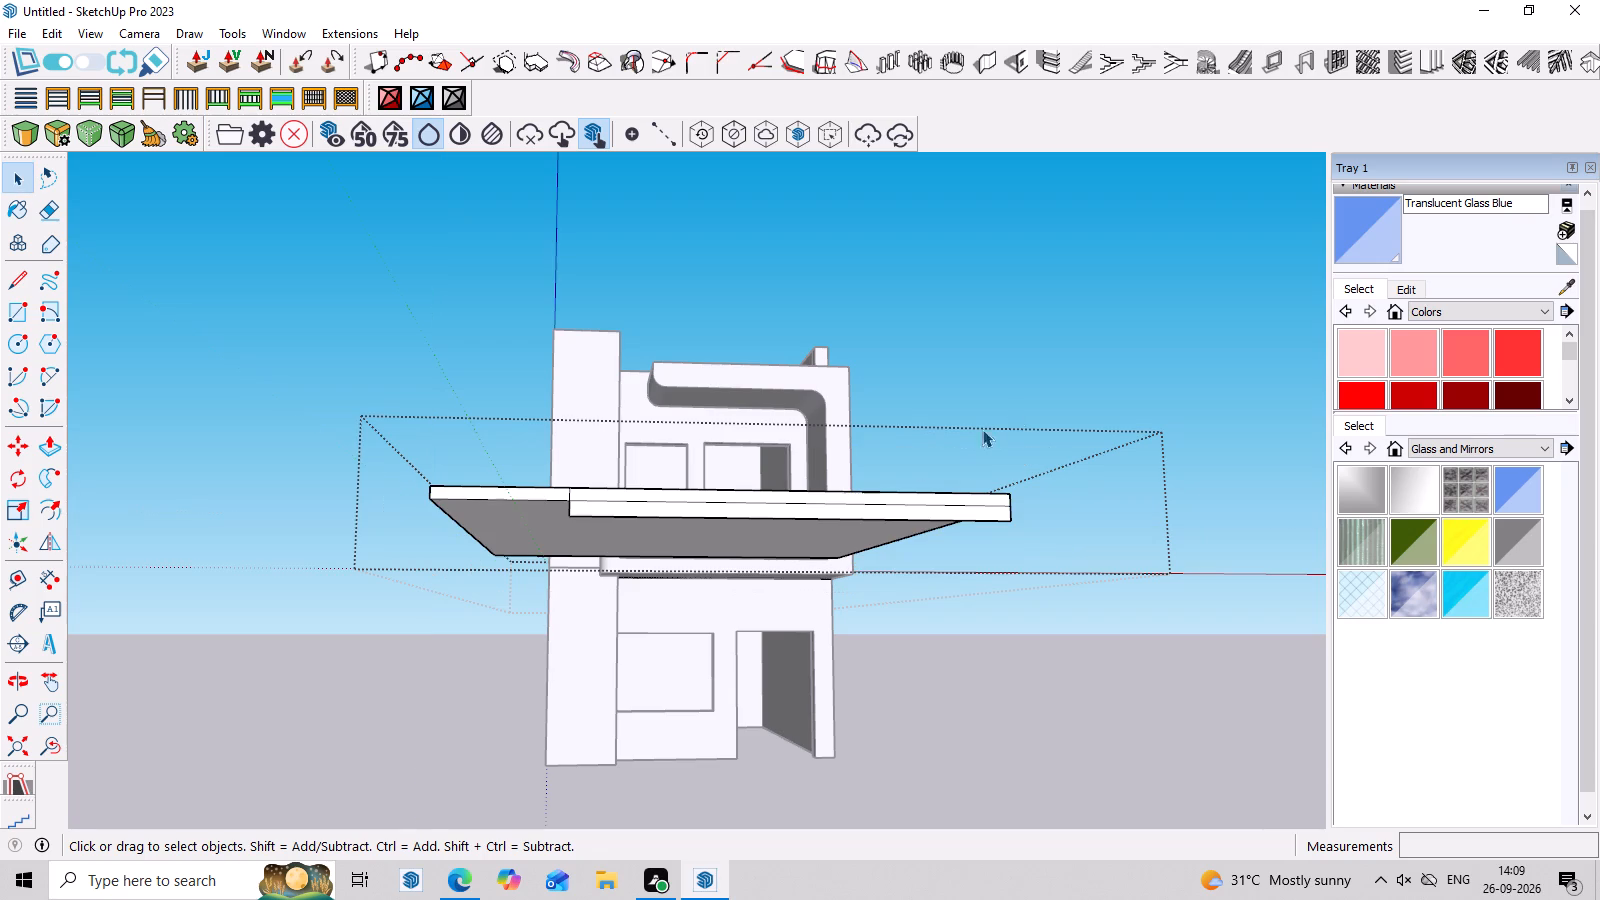
# Delete the strip face along the front edge of the copied slab in front of the house and erase its leftover edges.
pyautogui.click(718, 510)
pyautogui.doubleClick(718, 510)
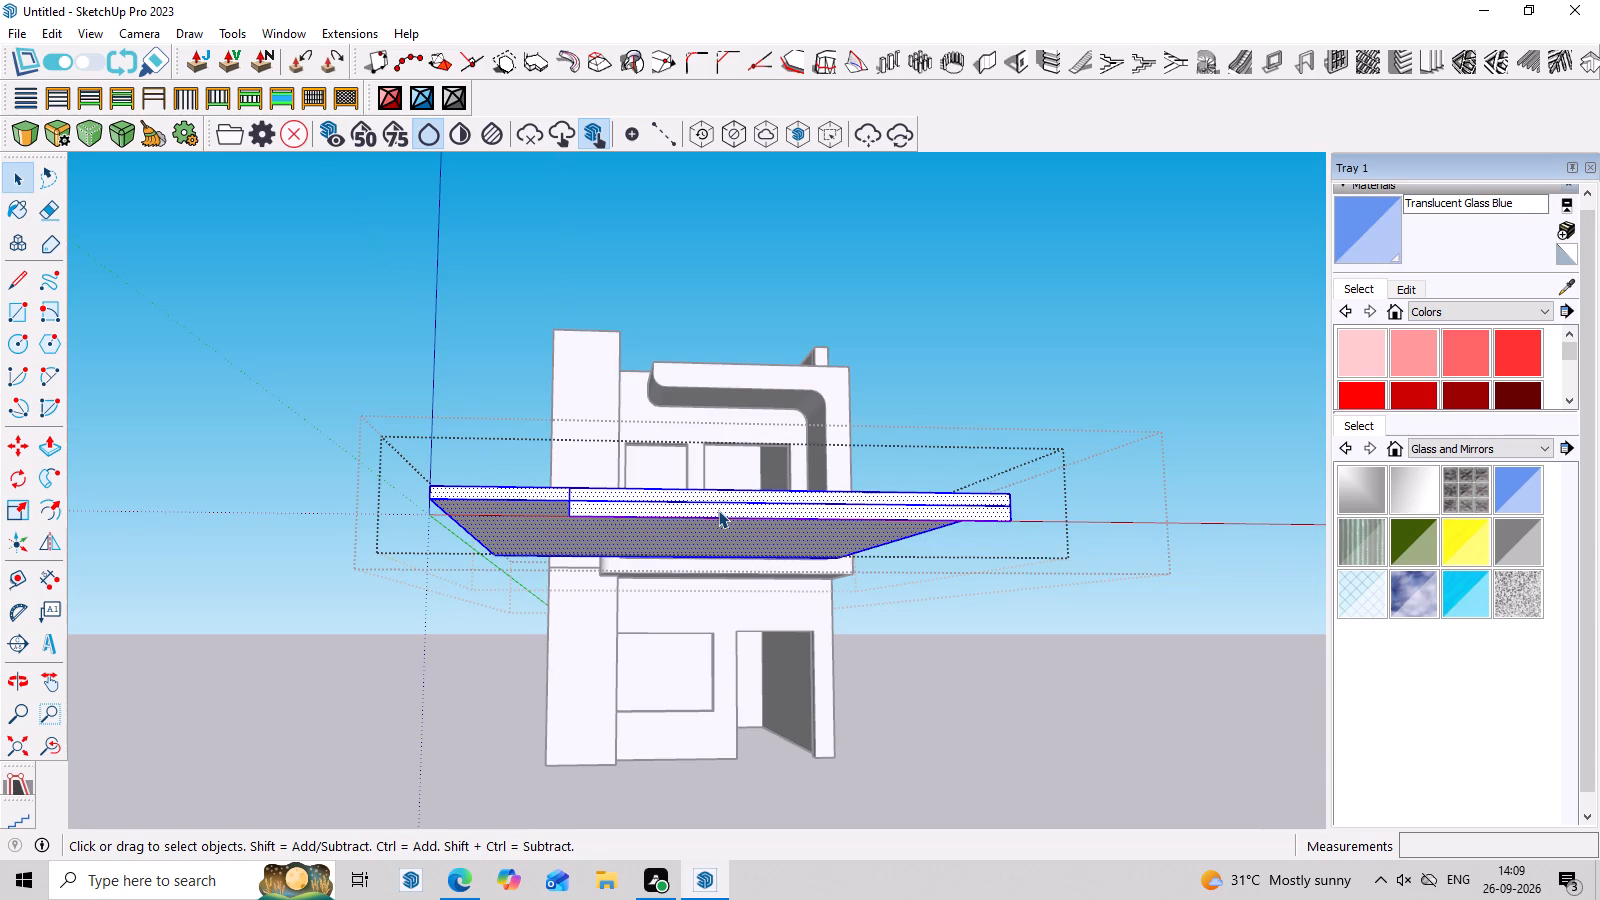
pyautogui.click(718, 510)
pyautogui.press('Delete')
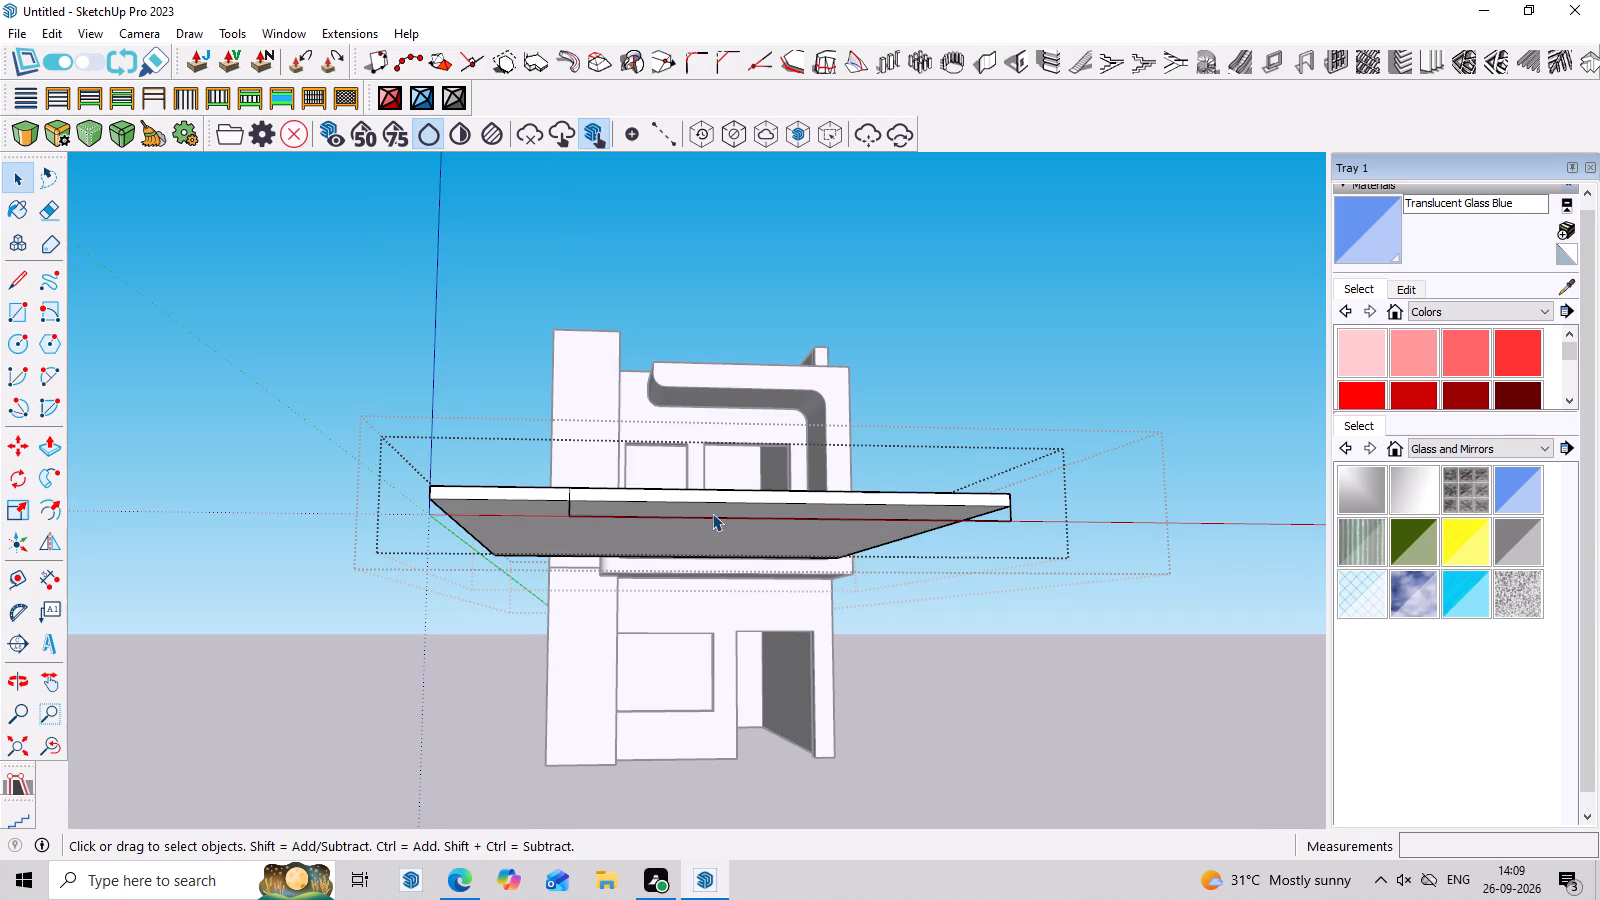
pyautogui.press('e')
pyautogui.click(711, 519)
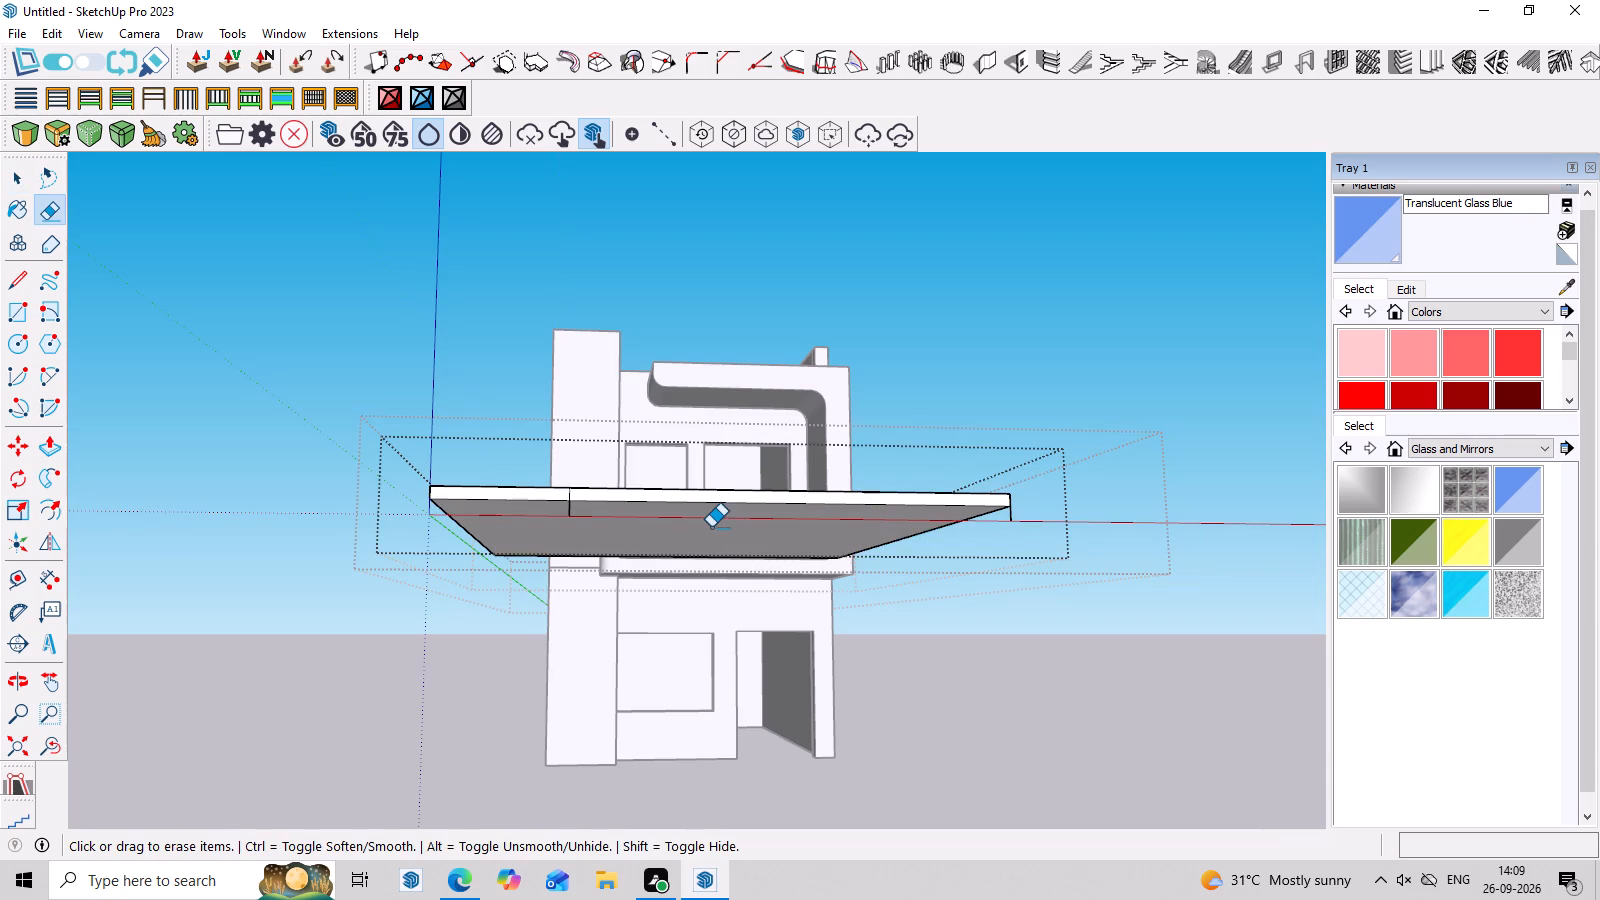
pyautogui.click(567, 510)
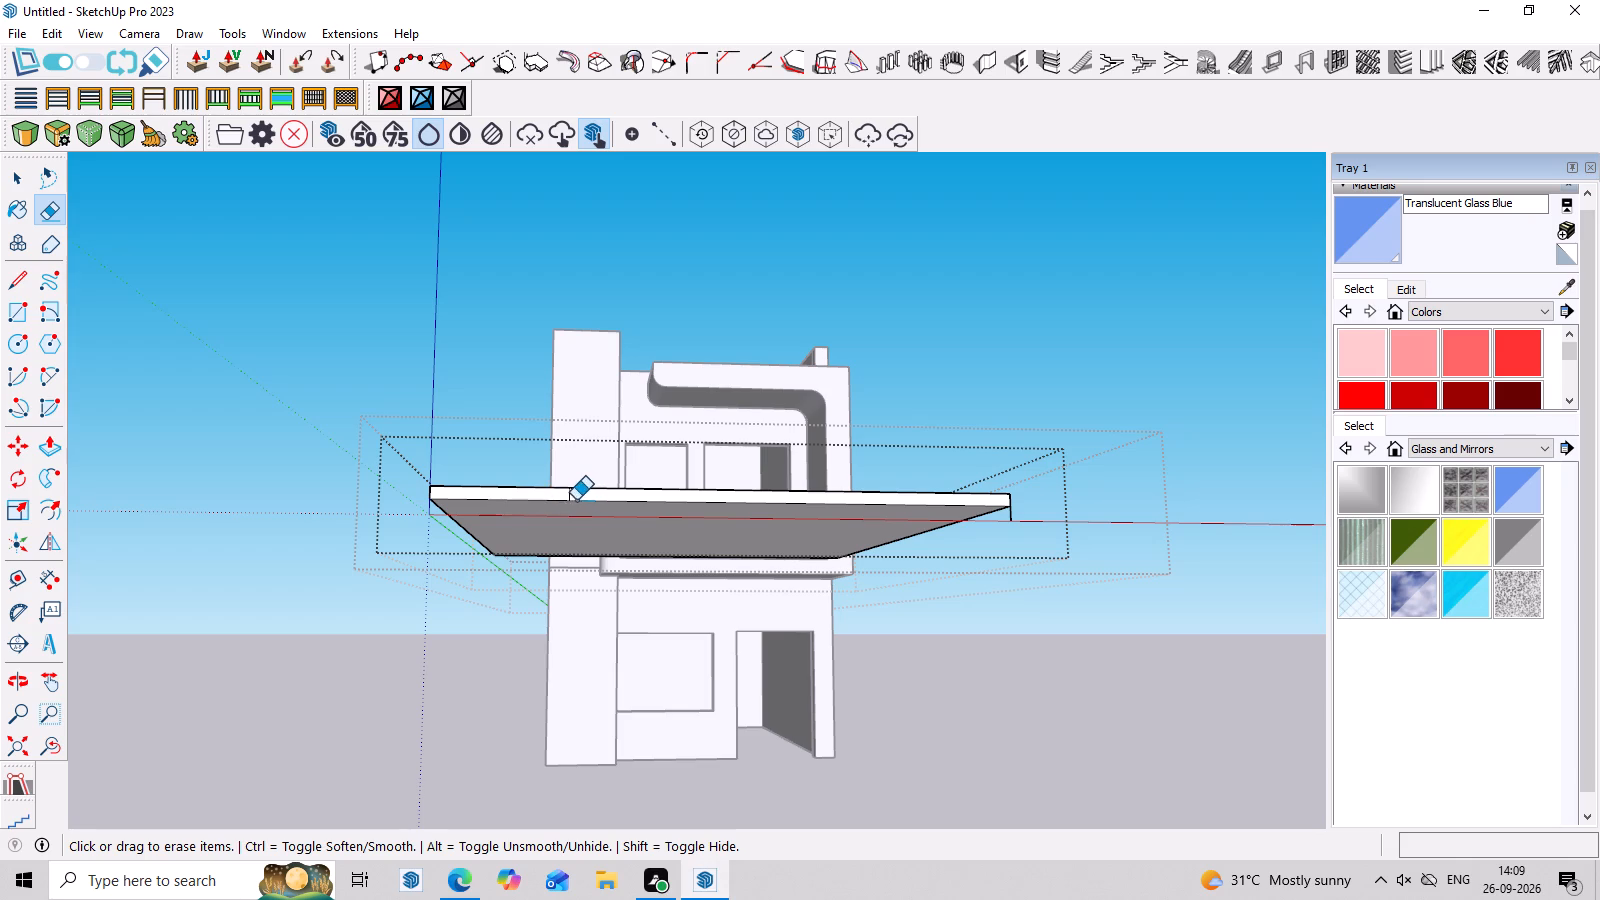
pyautogui.click(569, 494)
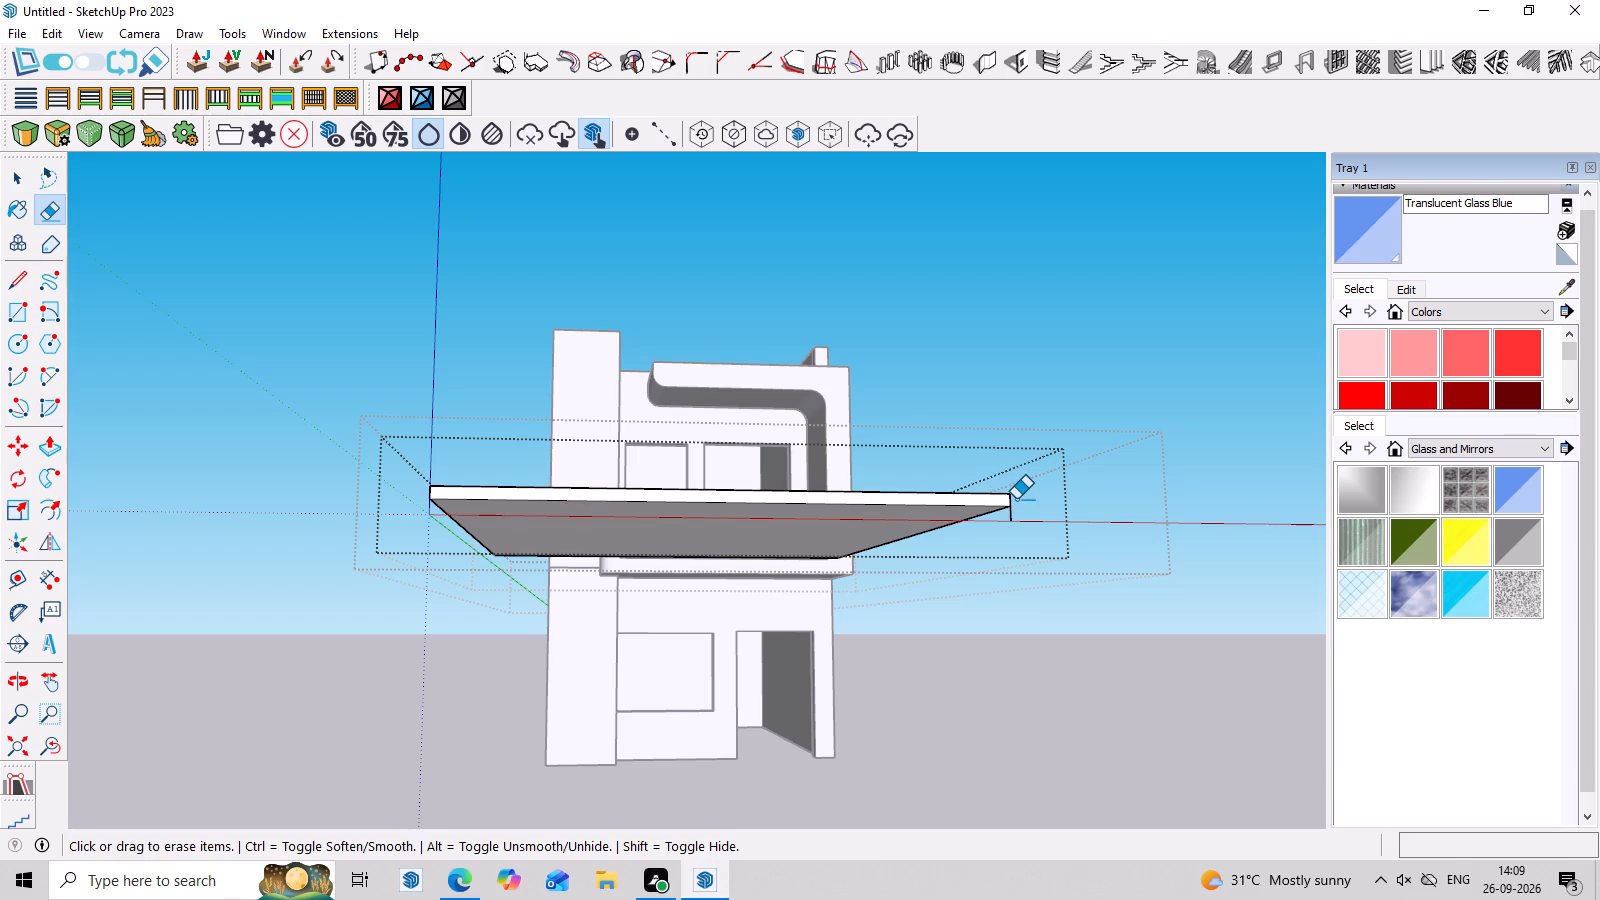
# Erase the stray edge stub at the copied slab's front corner, keeping the slab's own corner edge, and close the slab group.
pyautogui.click(1010, 499)
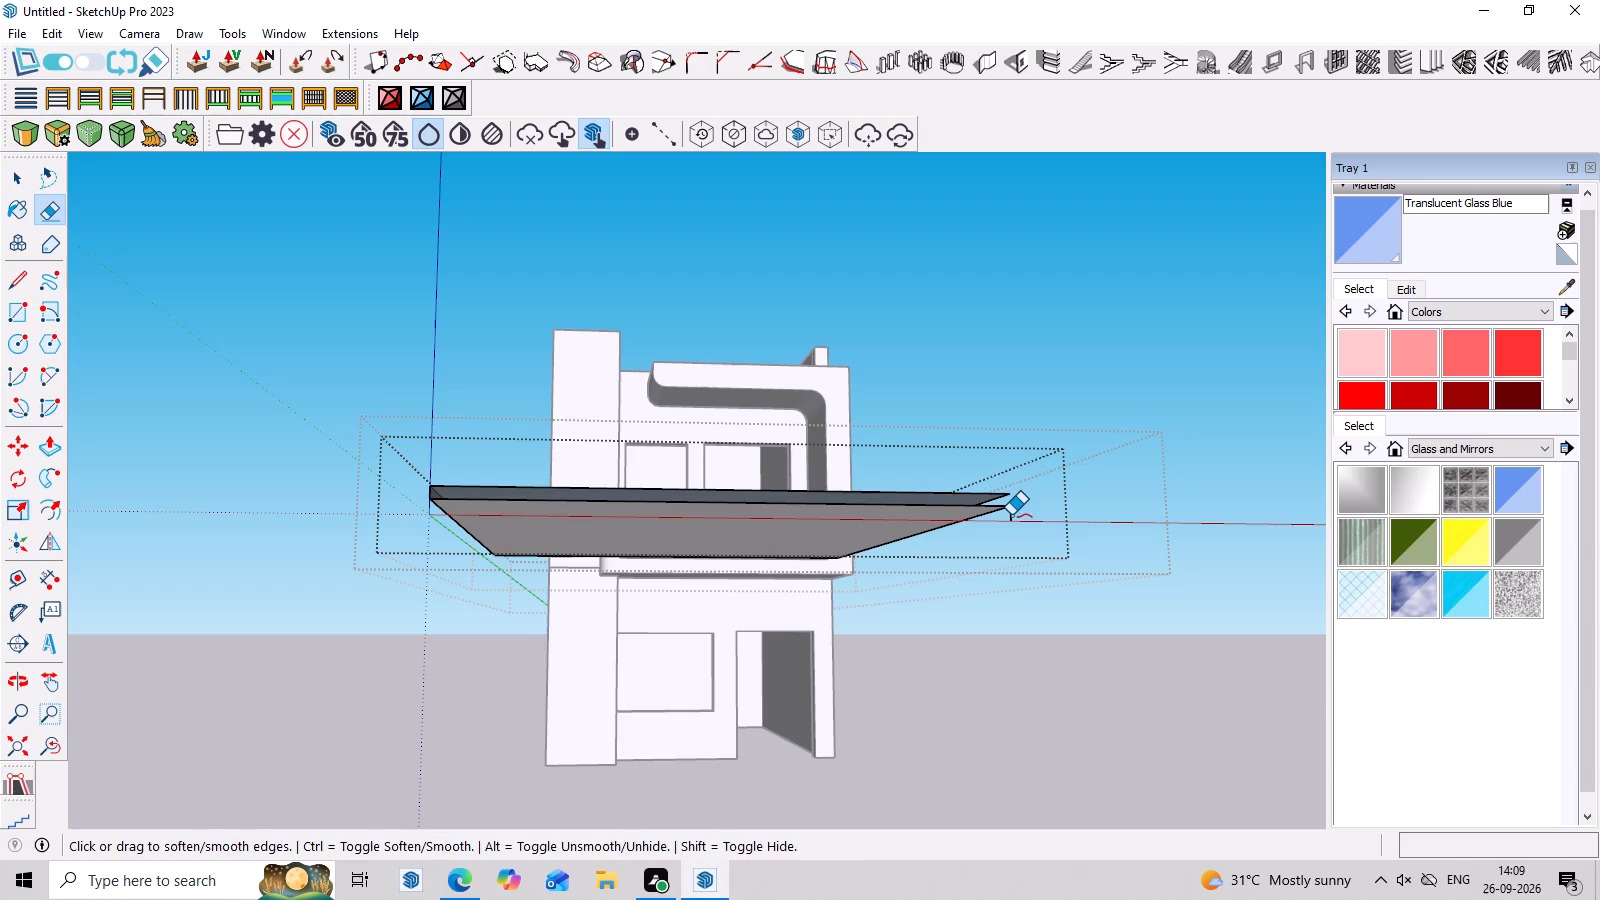
pyautogui.hotkey('ctrl', 'z')
pyautogui.moveTo(1012, 515); pyautogui.dragTo(927, 593, button='middle')
pyautogui.scroll(3, 944, 589)
pyautogui.moveTo(918, 638); pyautogui.dragTo(926, 591, button='middle')
pyautogui.scroll(2, 898, 593)
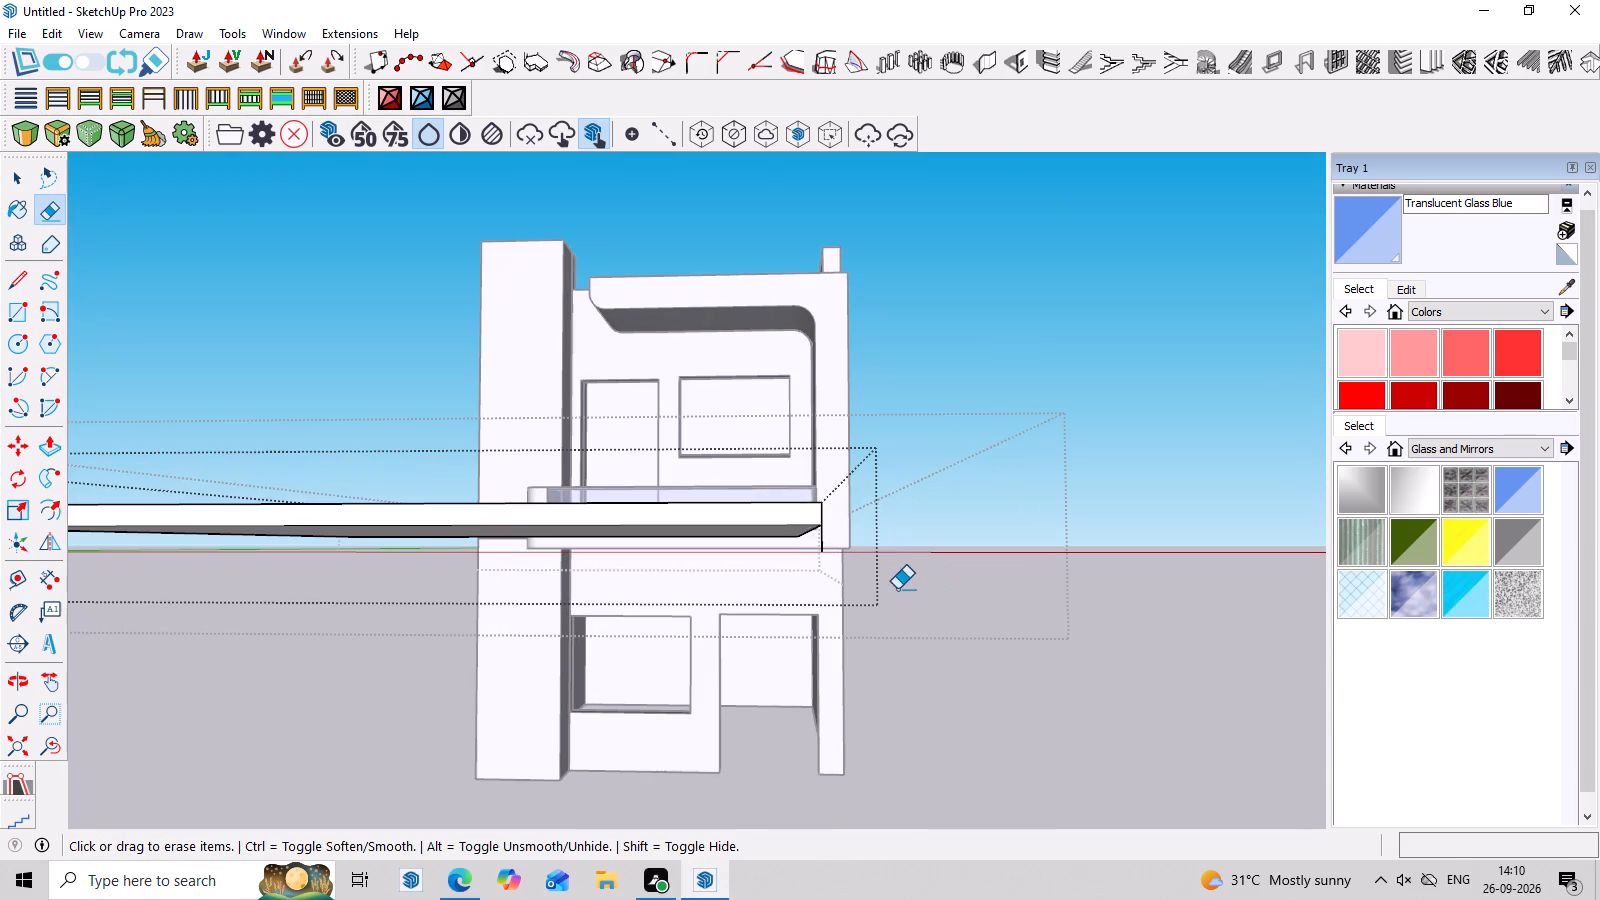
pyautogui.click(818, 540)
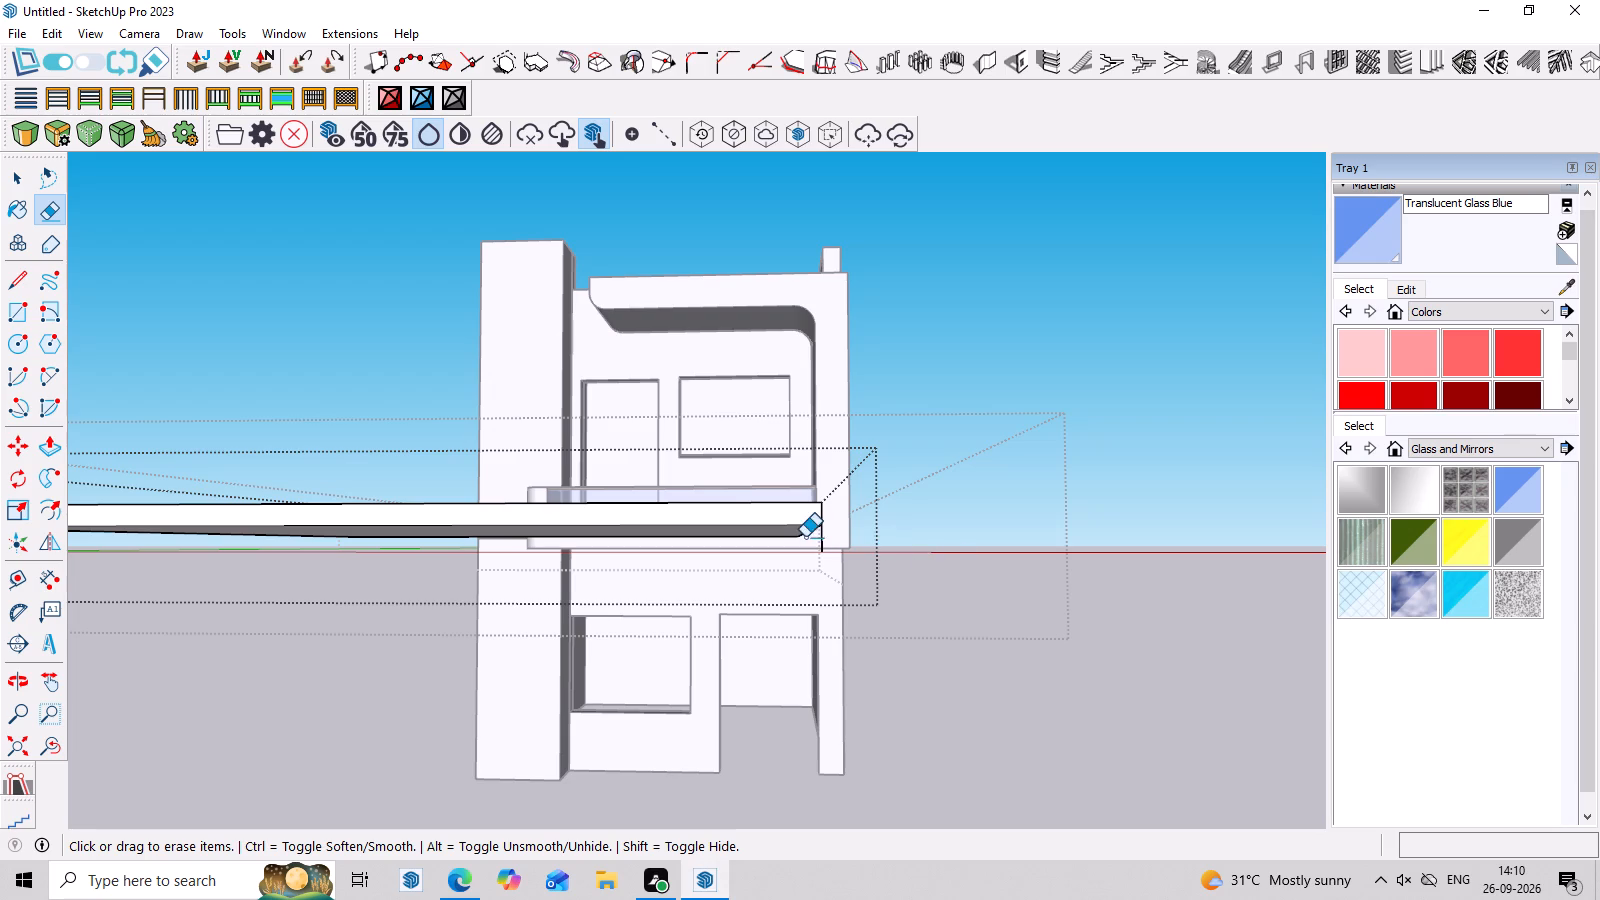
pyautogui.click(822, 536)
pyautogui.scroll(-4, 939, 533)
pyautogui.moveTo(1004, 542); pyautogui.dragTo(967, 623, button='middle')
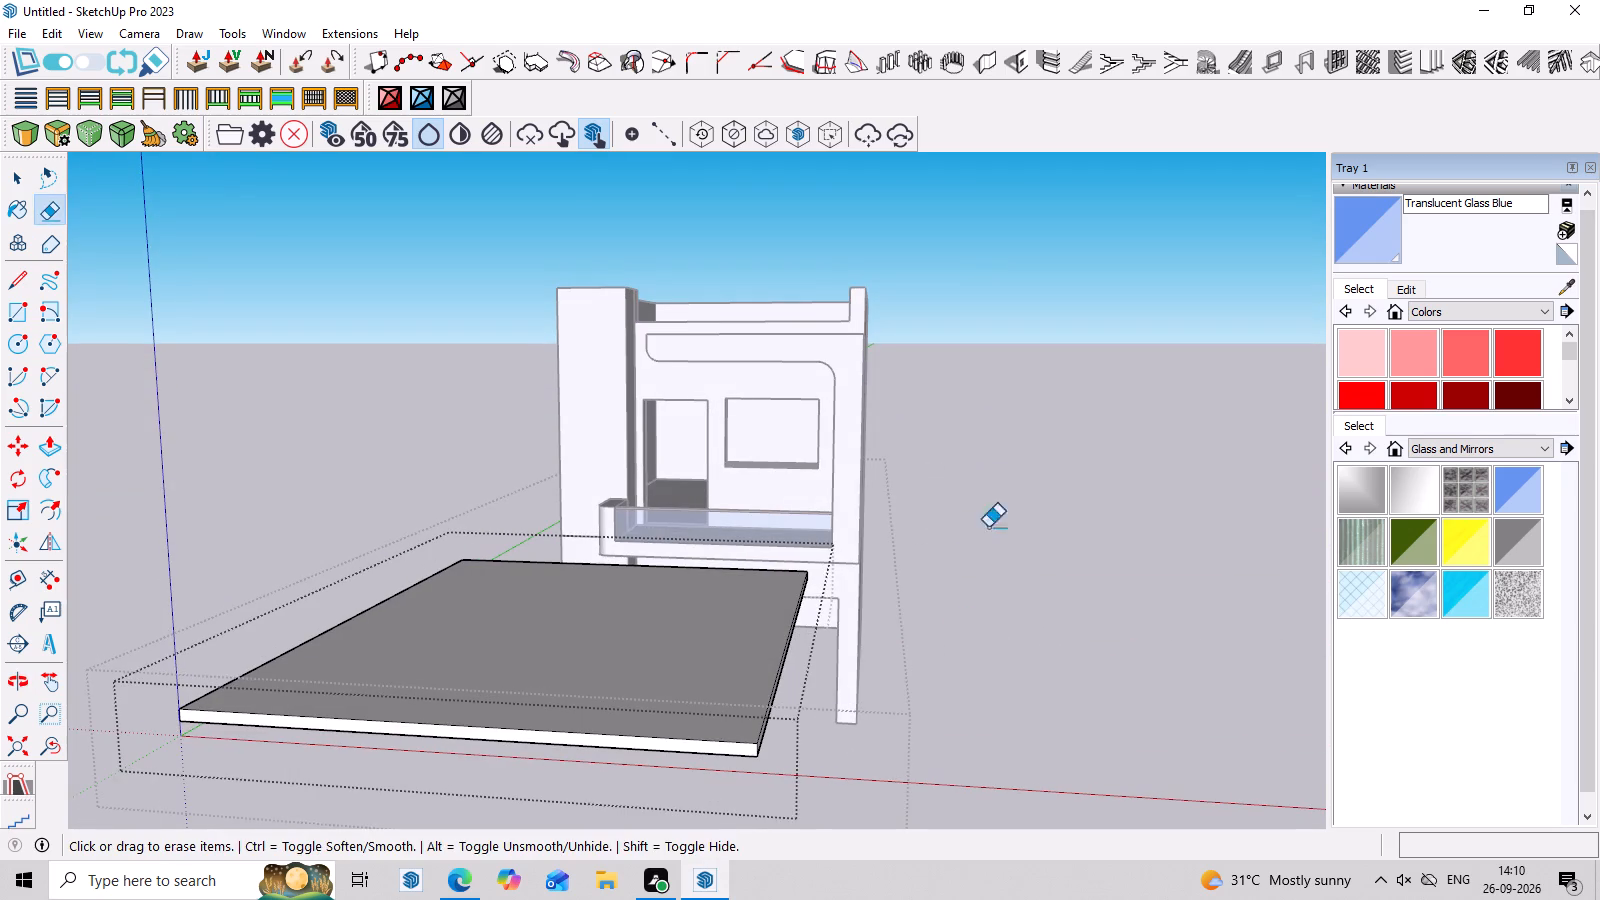
pyautogui.press('space')
pyautogui.click(1019, 506)
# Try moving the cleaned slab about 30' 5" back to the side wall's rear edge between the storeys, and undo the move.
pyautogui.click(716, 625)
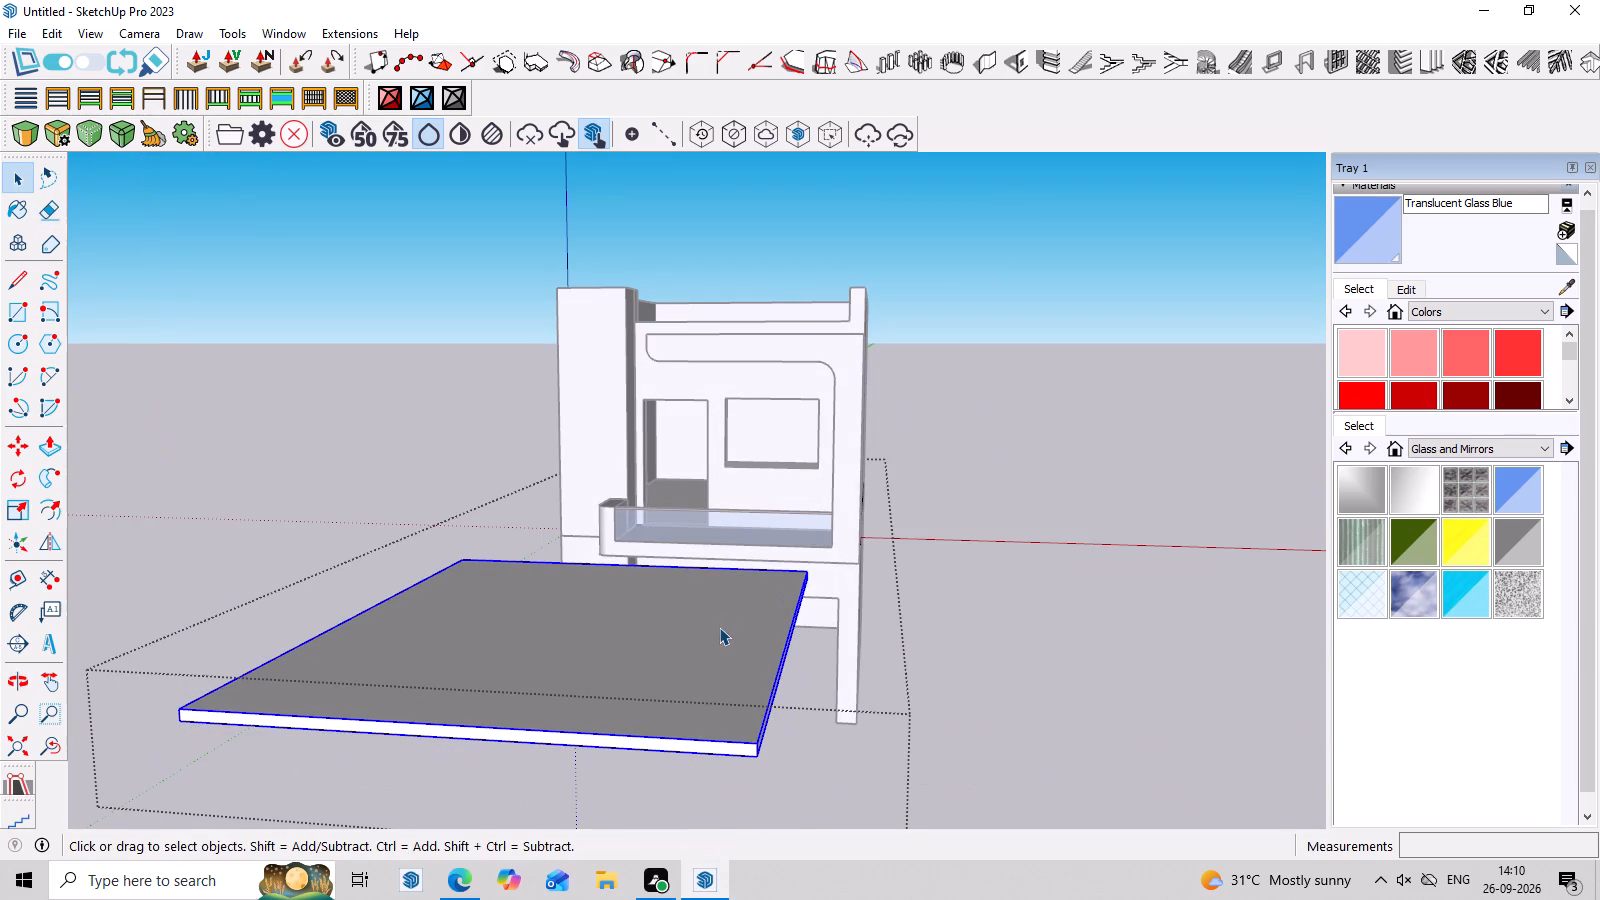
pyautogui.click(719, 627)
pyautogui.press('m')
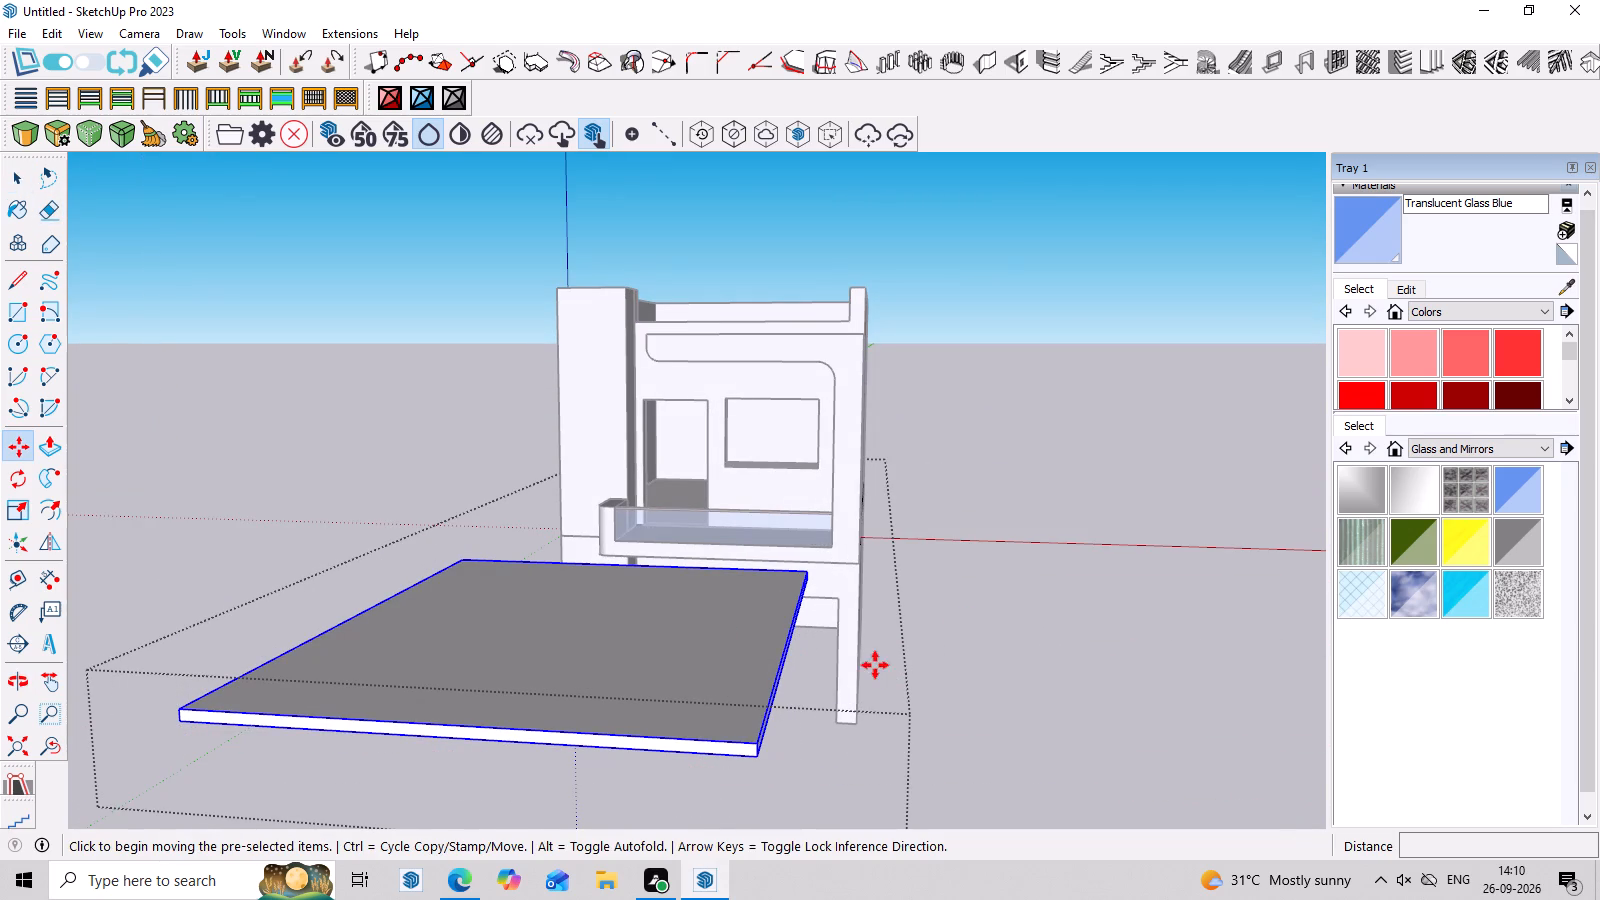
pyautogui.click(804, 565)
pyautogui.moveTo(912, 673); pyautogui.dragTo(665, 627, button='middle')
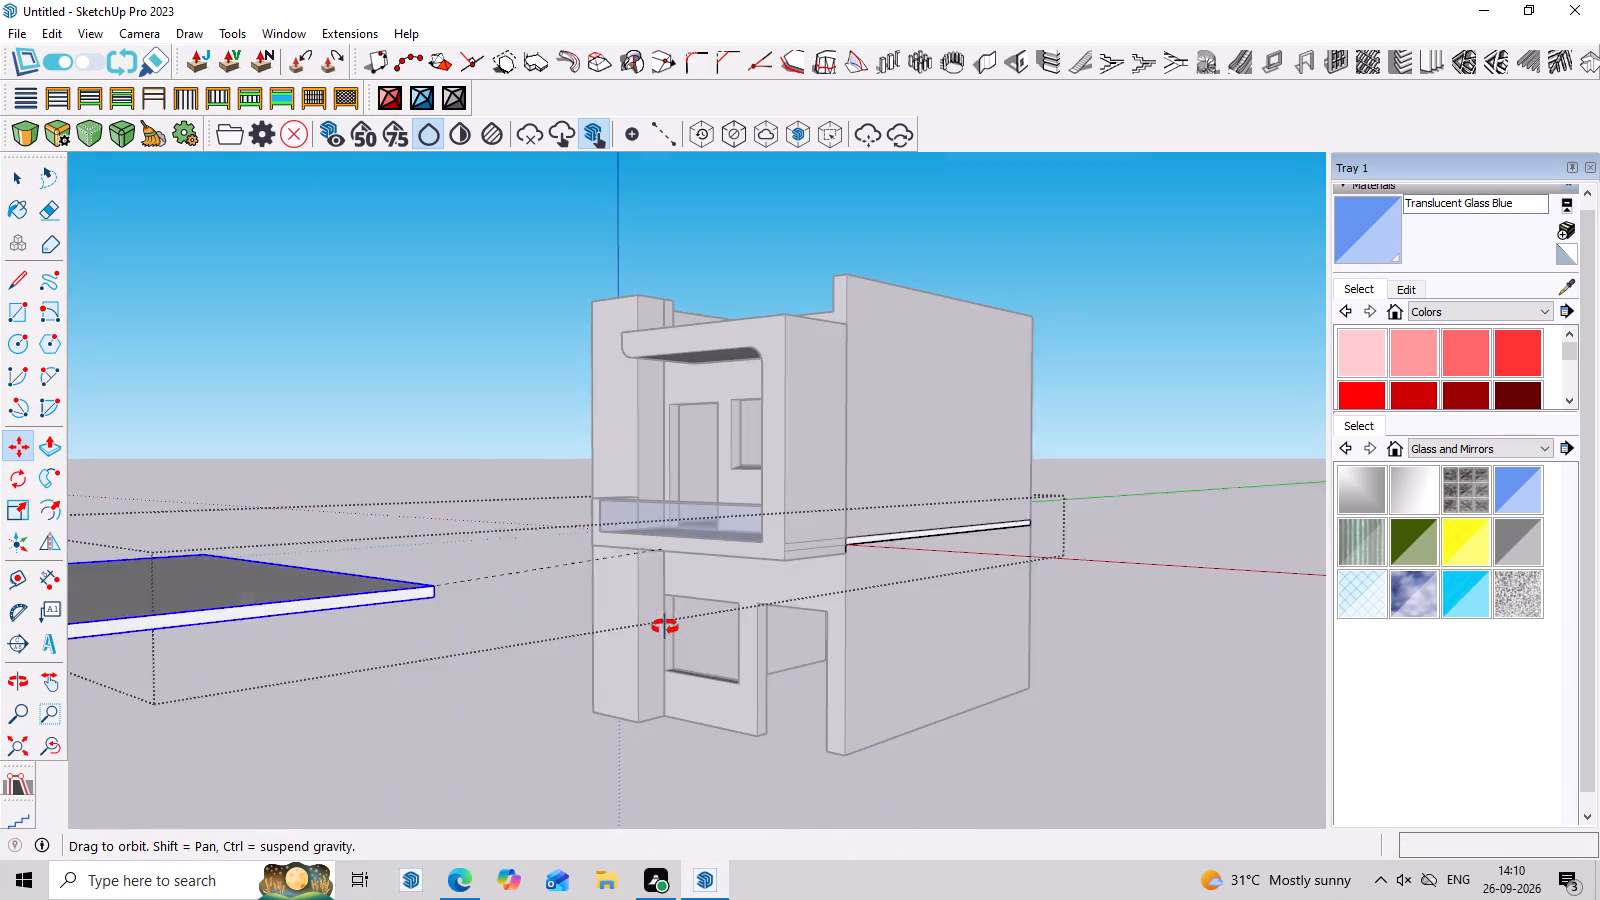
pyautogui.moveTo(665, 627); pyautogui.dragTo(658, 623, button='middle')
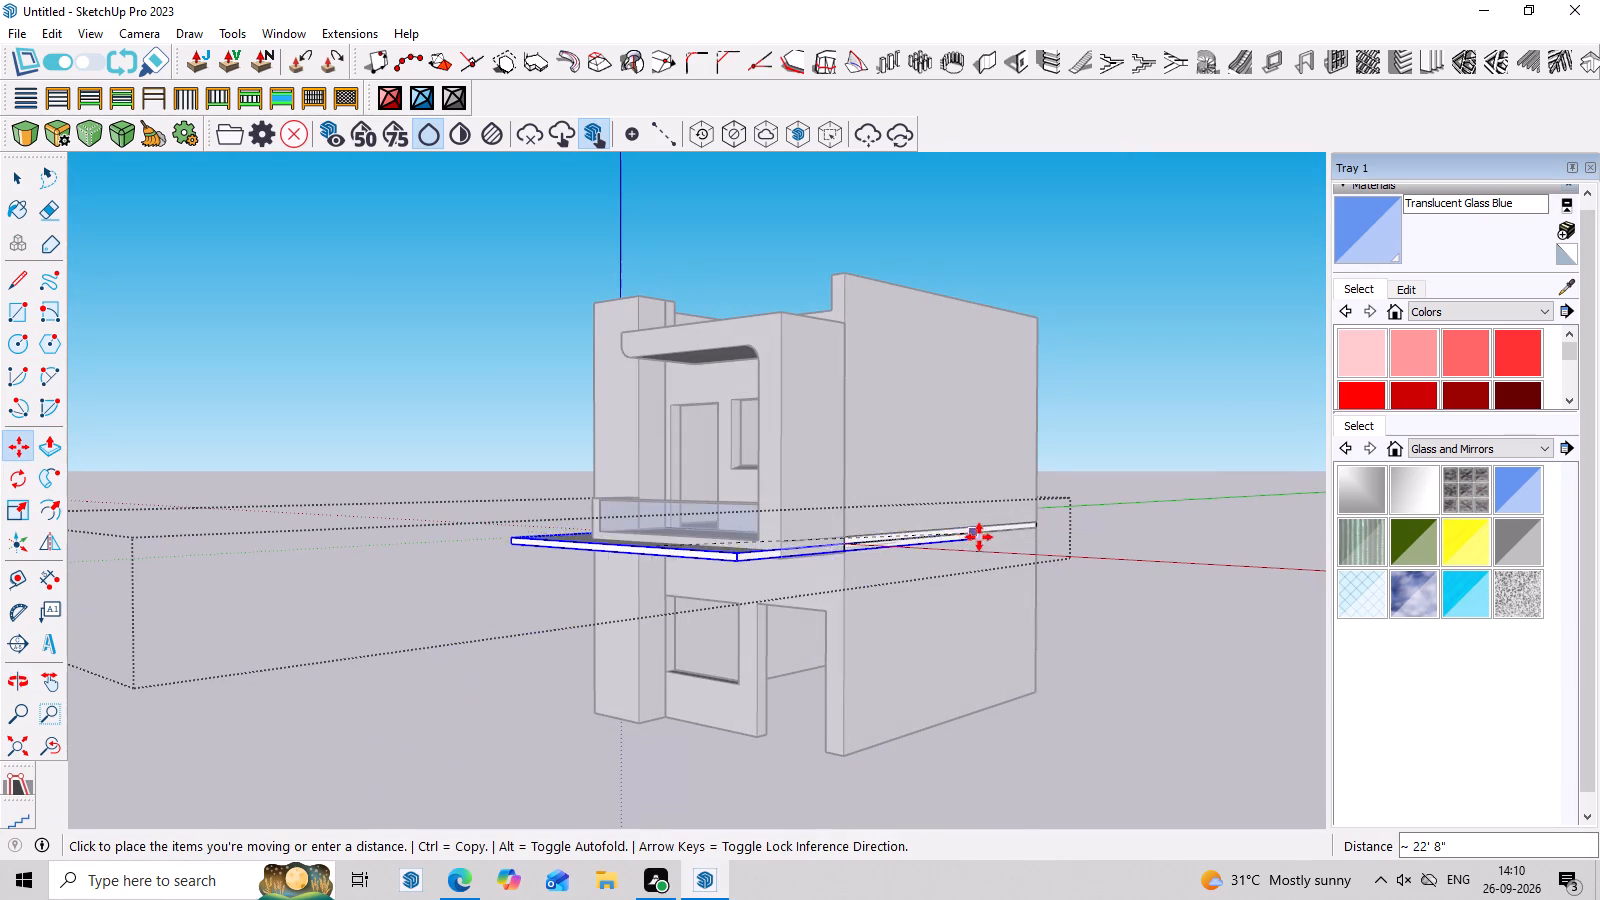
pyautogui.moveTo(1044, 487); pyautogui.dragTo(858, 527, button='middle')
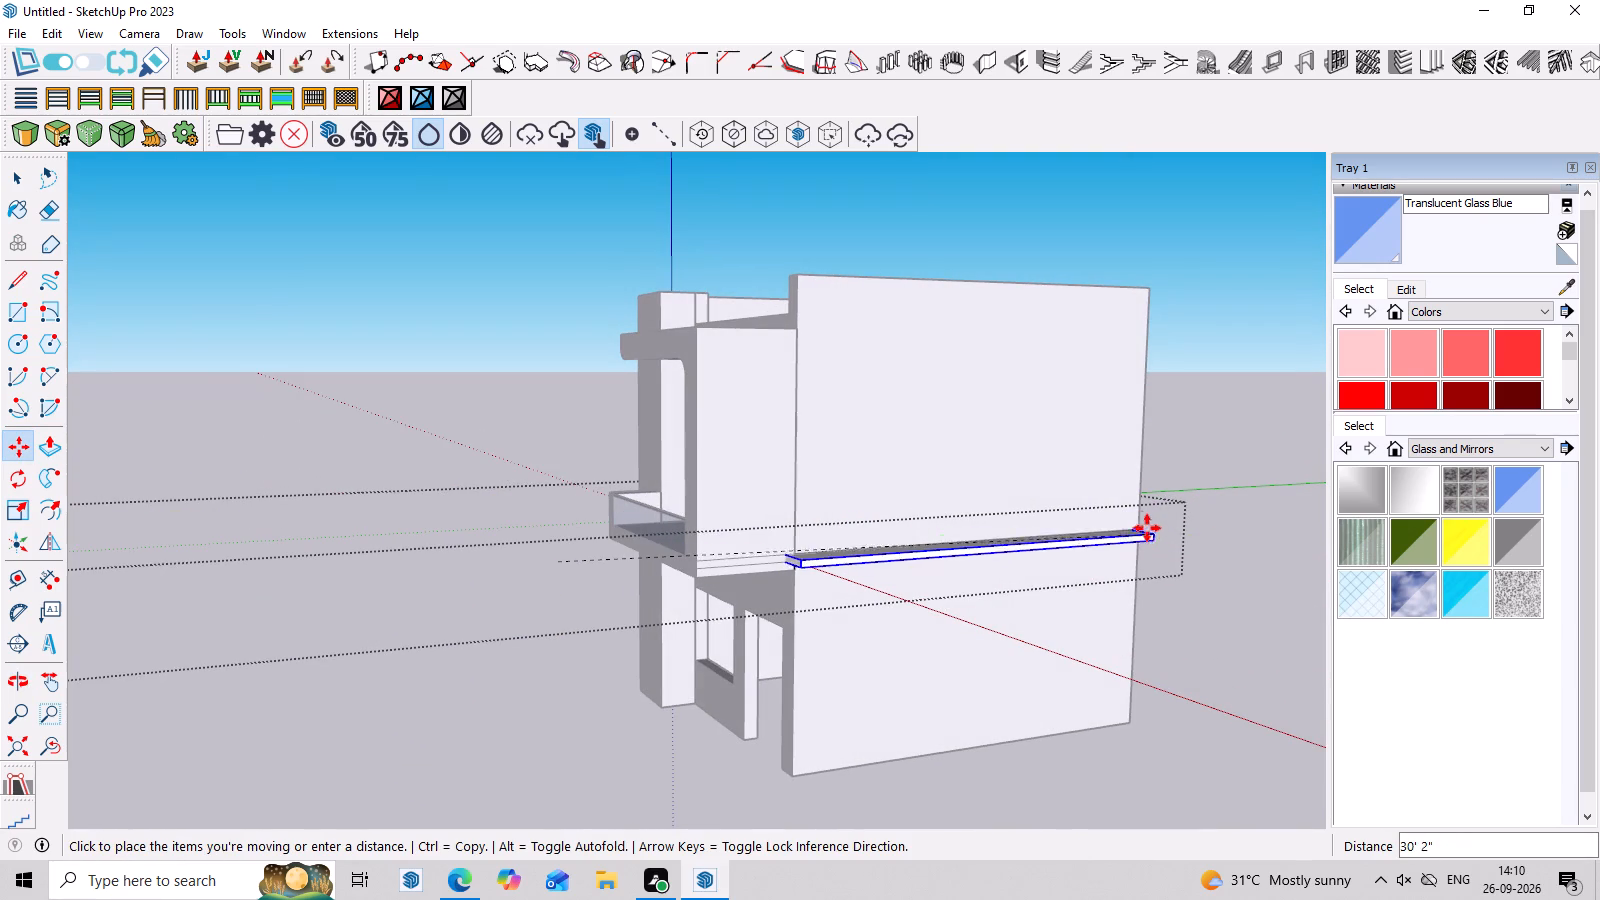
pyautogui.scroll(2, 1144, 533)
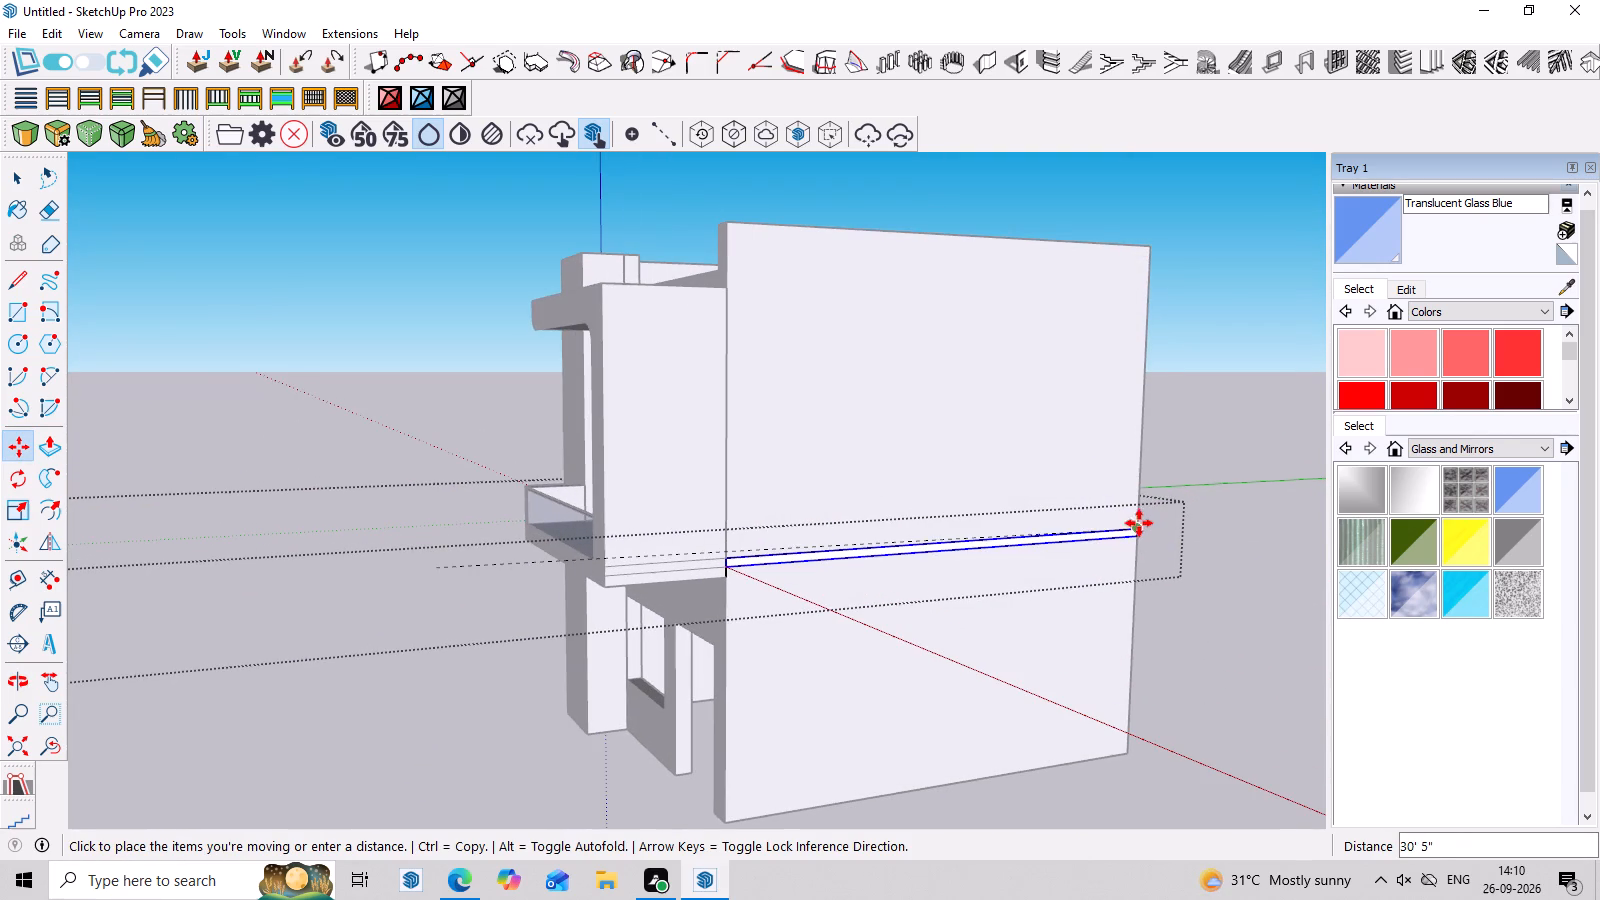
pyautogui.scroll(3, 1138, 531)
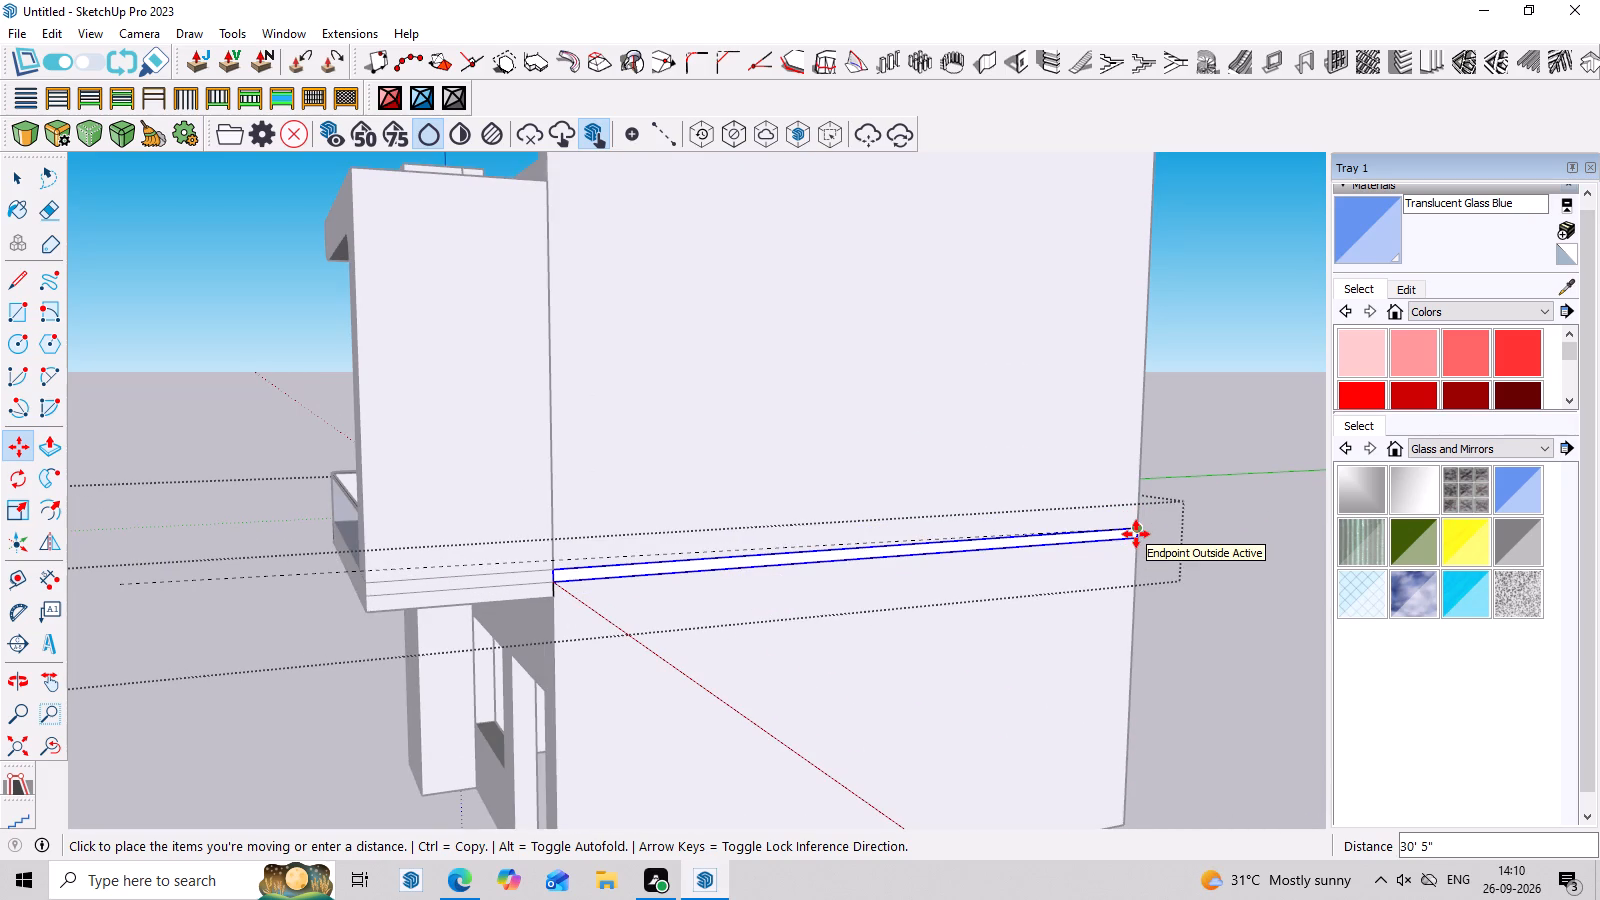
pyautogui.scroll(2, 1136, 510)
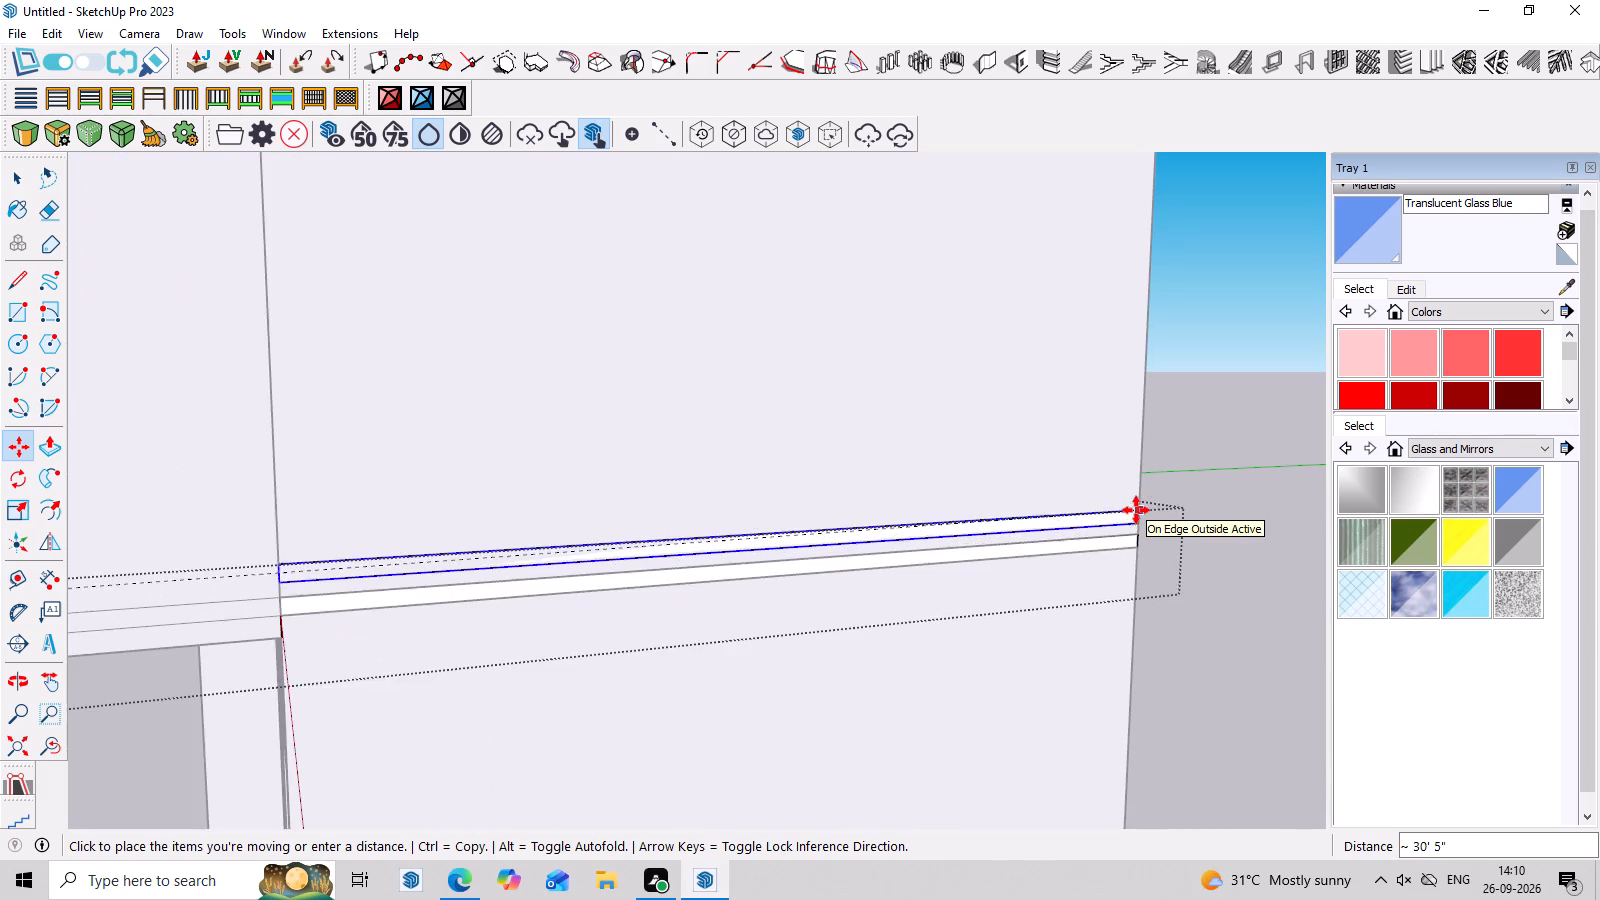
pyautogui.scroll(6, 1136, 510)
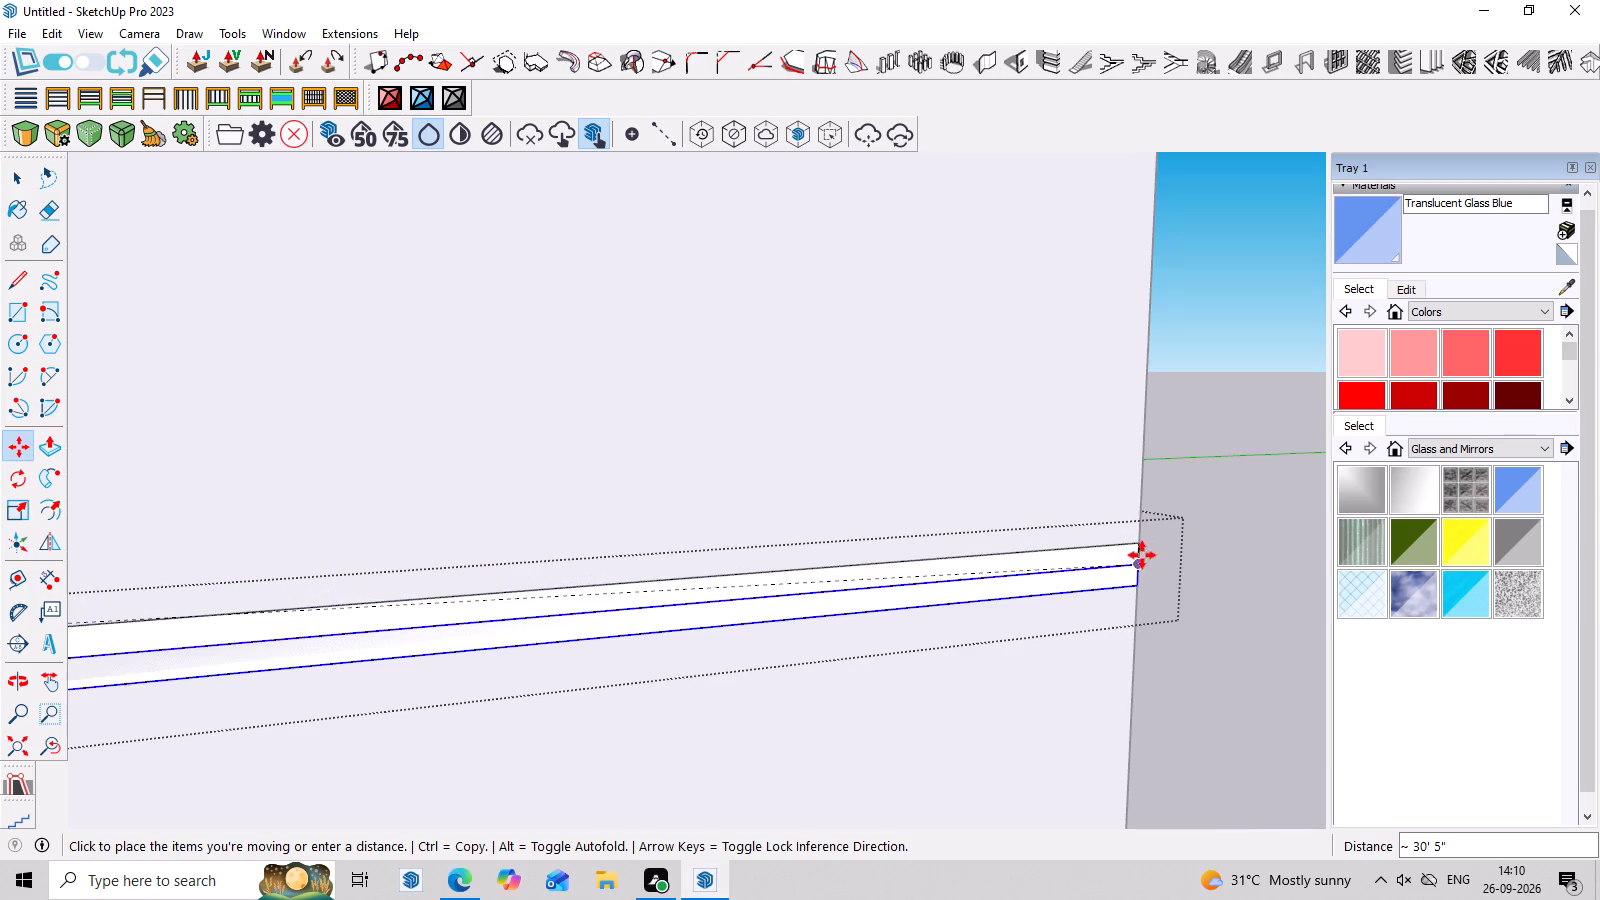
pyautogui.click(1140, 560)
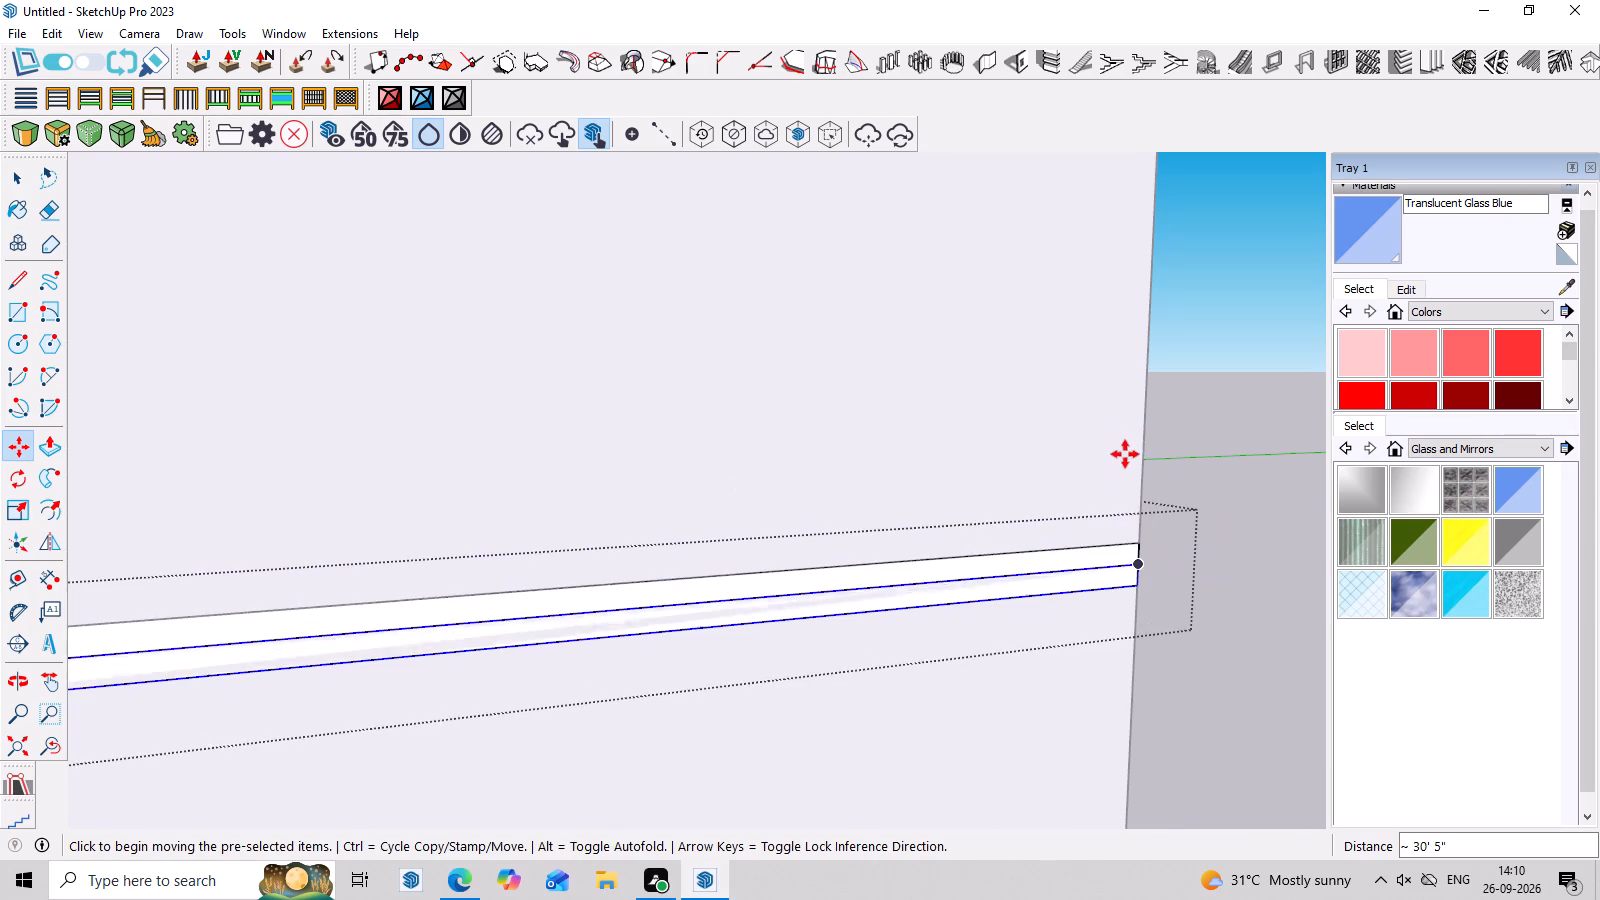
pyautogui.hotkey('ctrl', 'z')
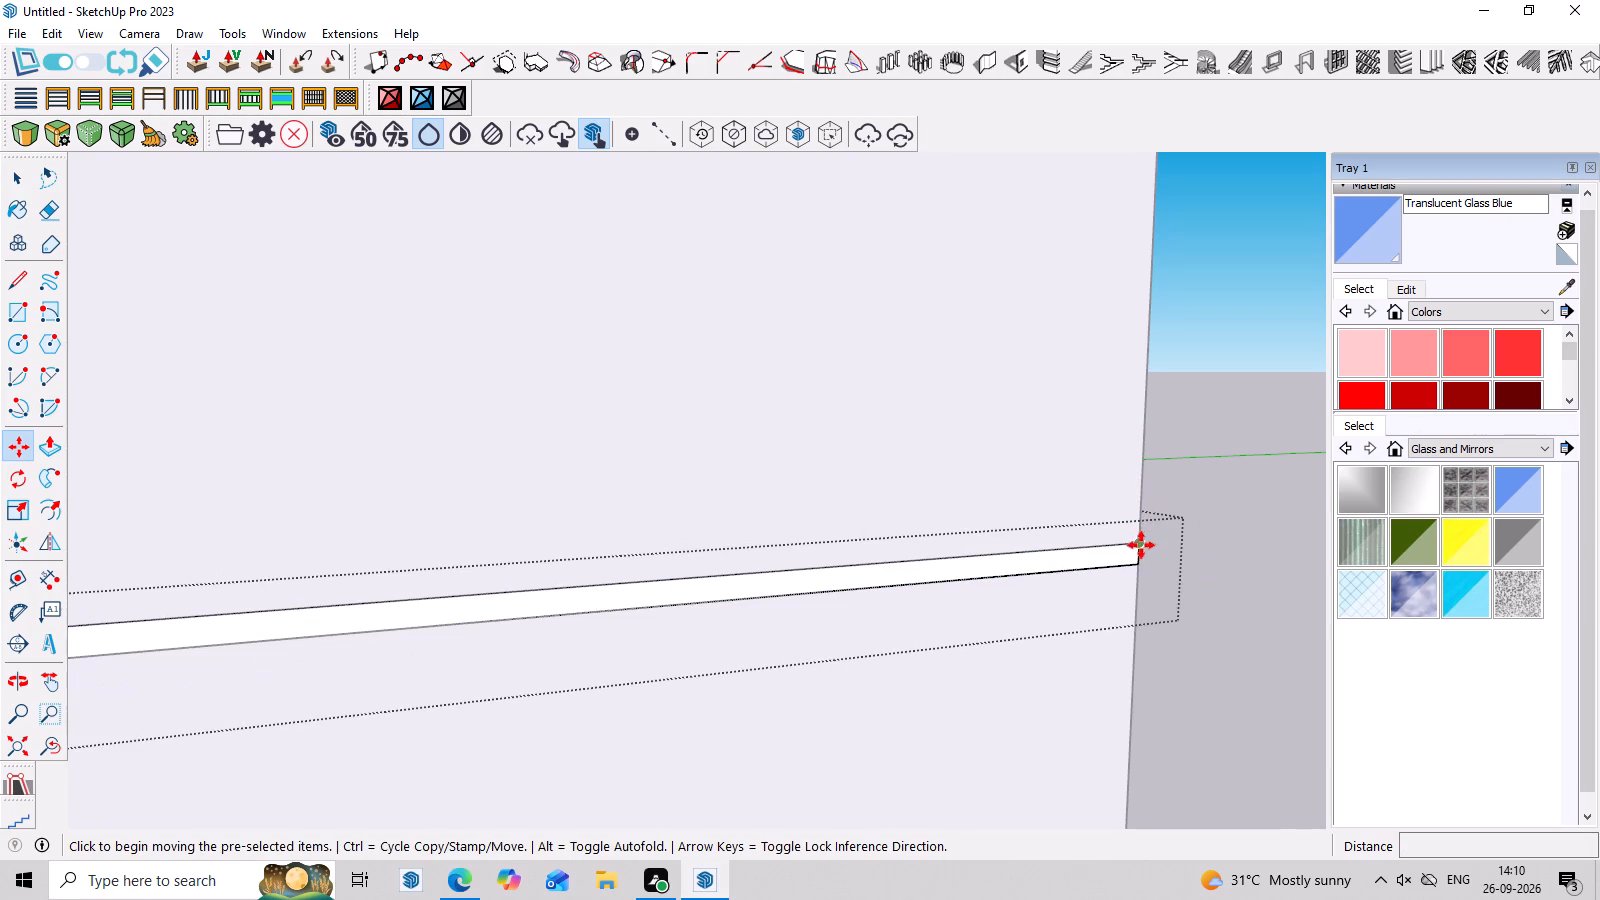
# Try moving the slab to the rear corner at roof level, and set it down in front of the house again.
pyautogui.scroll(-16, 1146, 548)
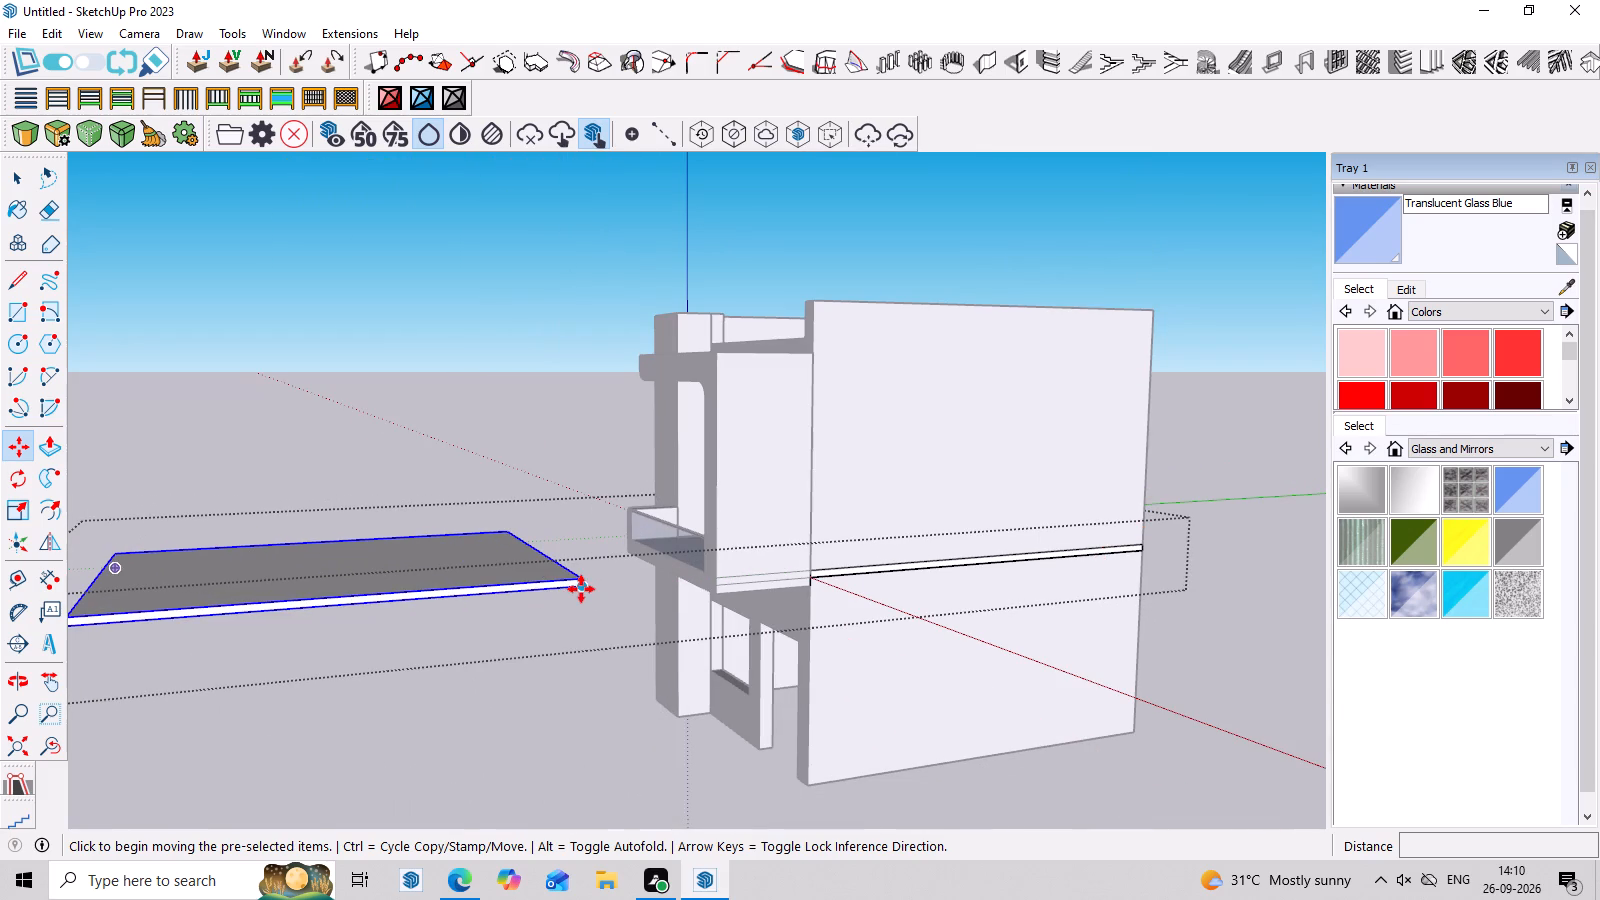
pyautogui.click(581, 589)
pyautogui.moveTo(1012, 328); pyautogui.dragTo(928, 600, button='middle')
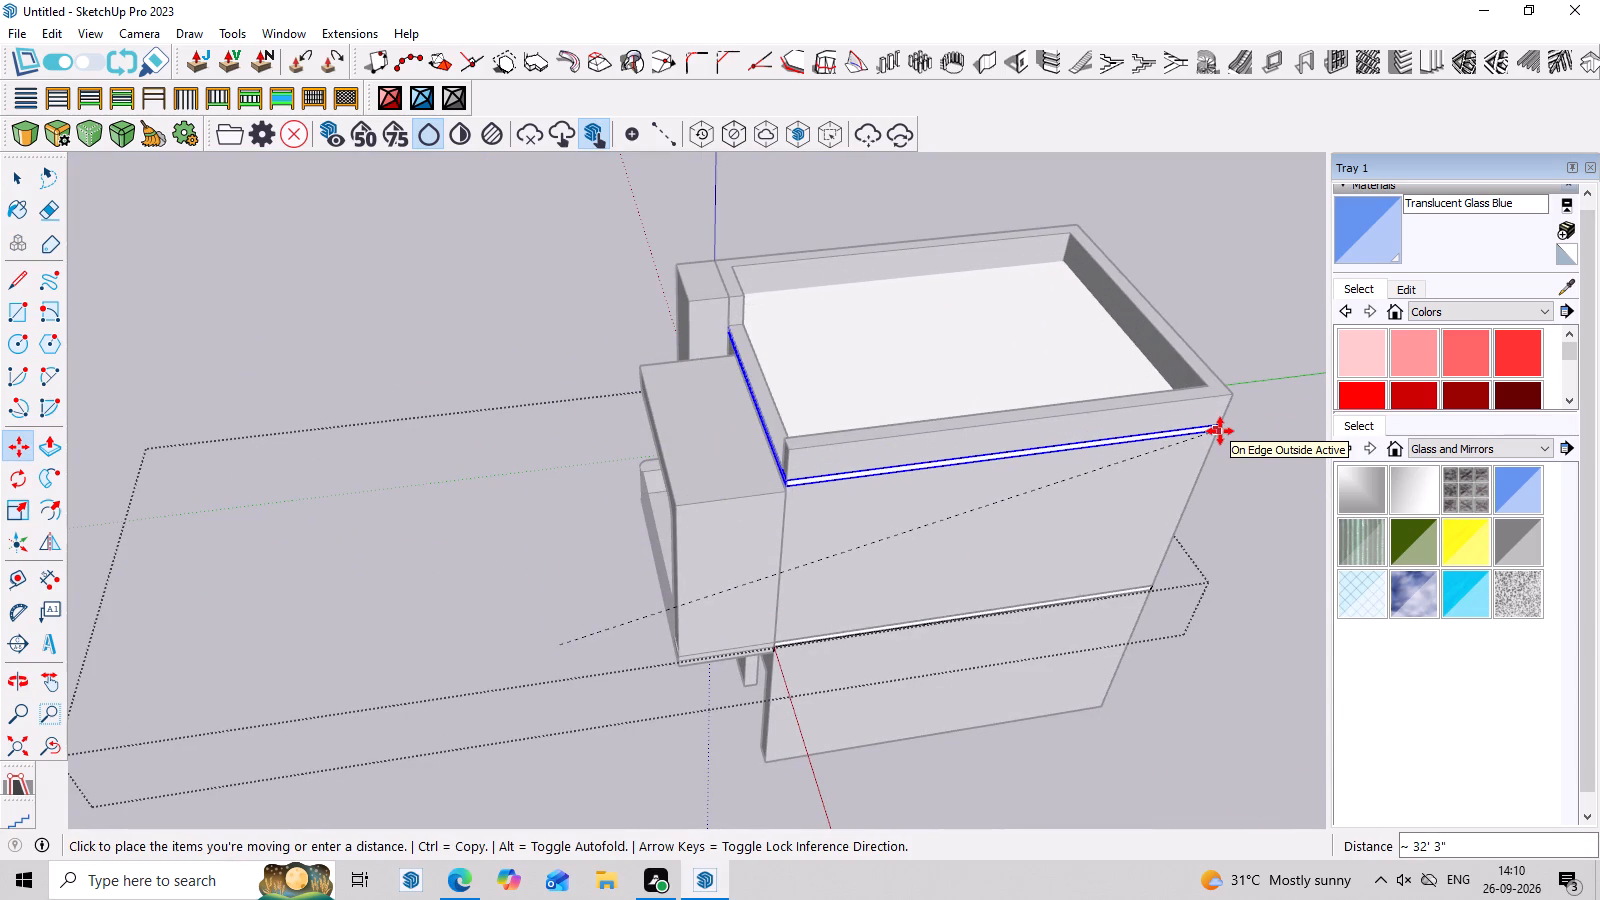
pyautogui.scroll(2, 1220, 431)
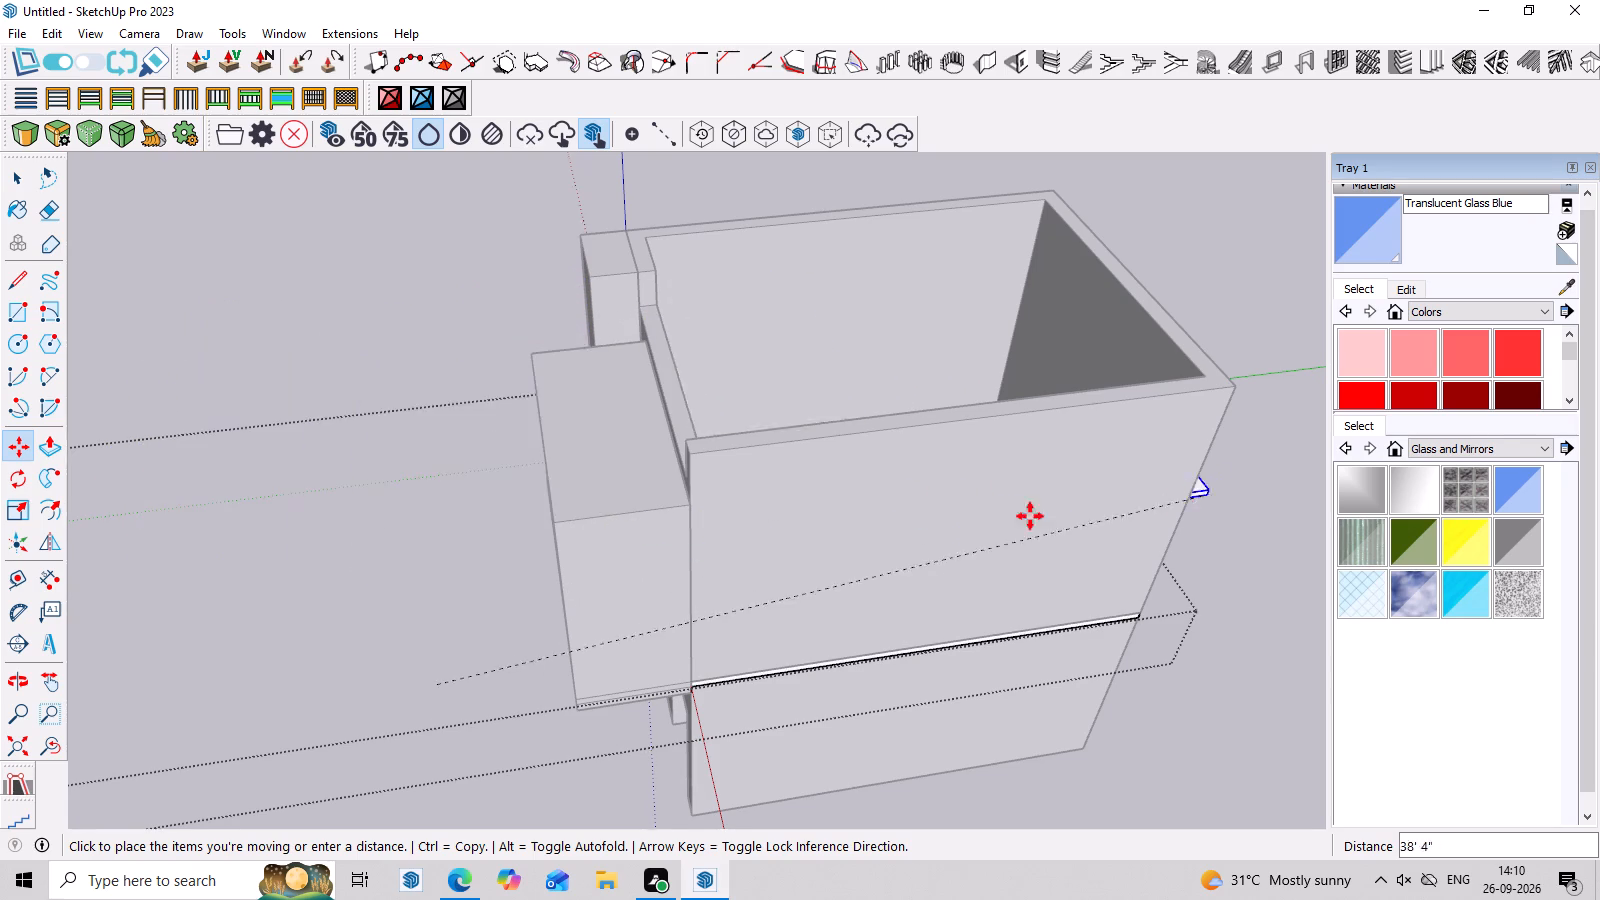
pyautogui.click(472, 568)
# Move the slab by its corner about 31' 7" onto the house, snapping it to the side wall's front corner at roof level.
pyautogui.scroll(-3, 695, 547)
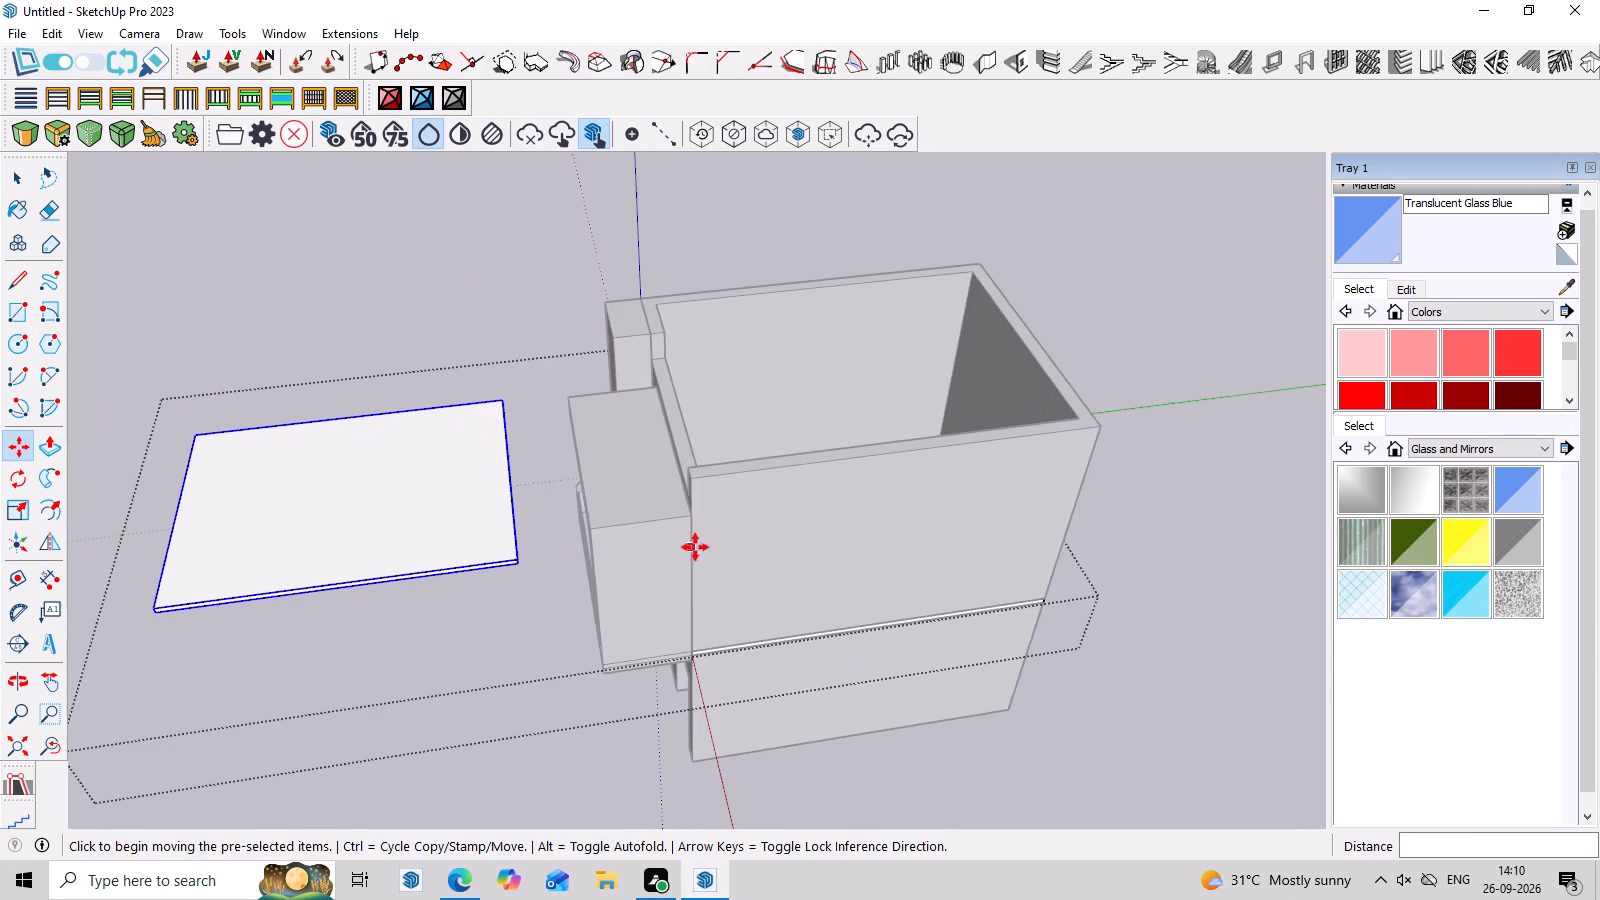
pyautogui.scroll(8, 148, 601)
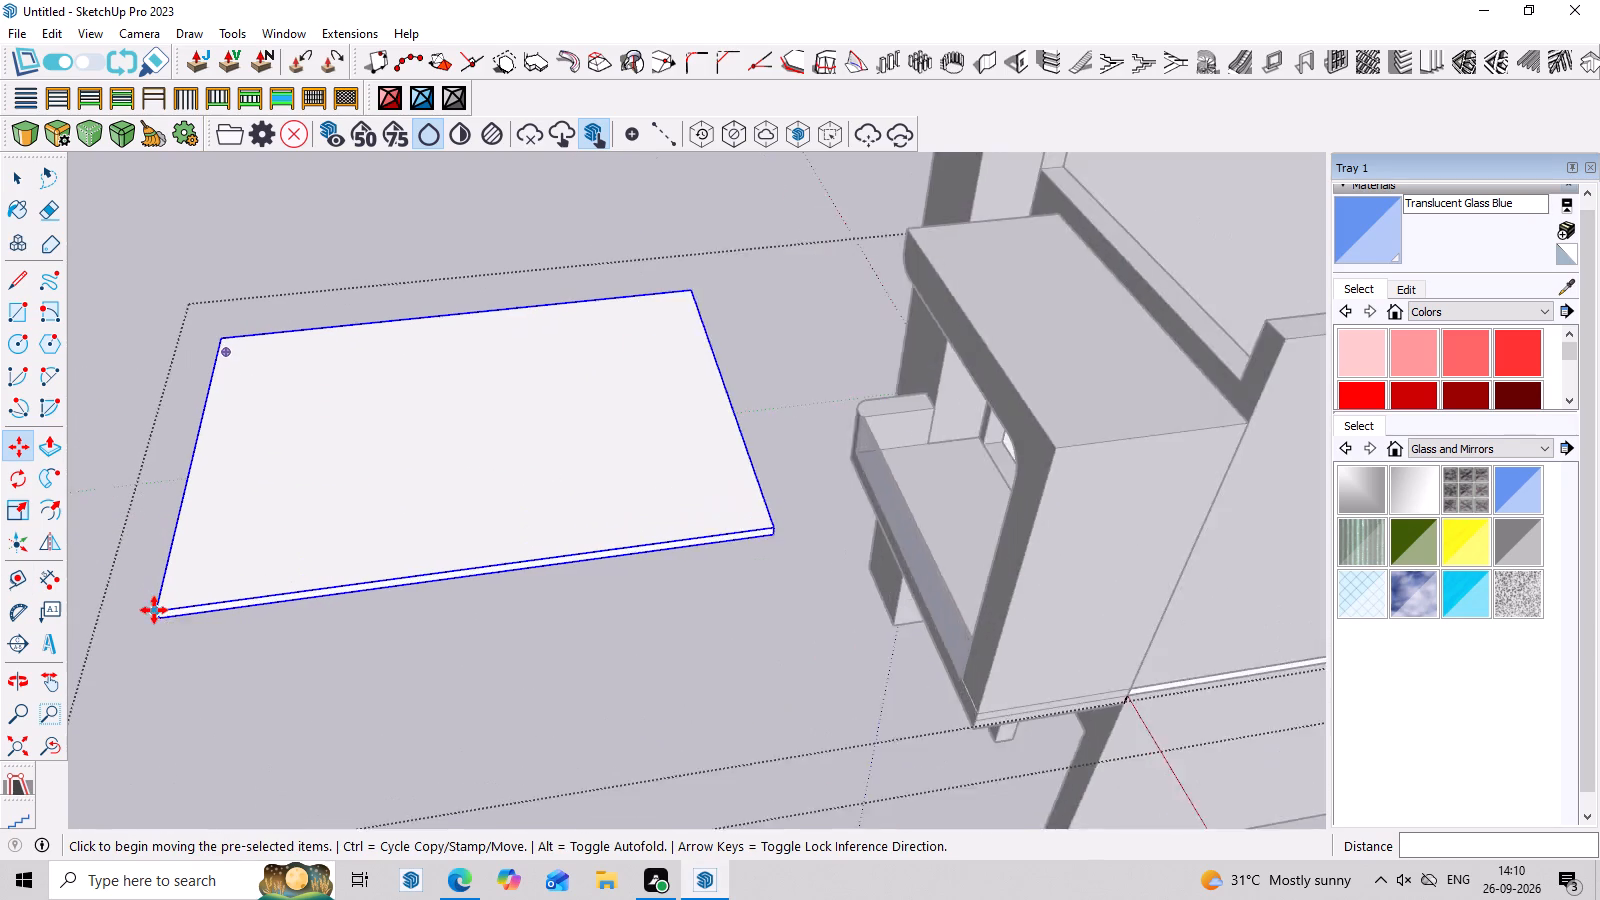
pyautogui.scroll(2, 154, 610)
pyautogui.click(161, 608)
pyautogui.scroll(-3, 590, 572)
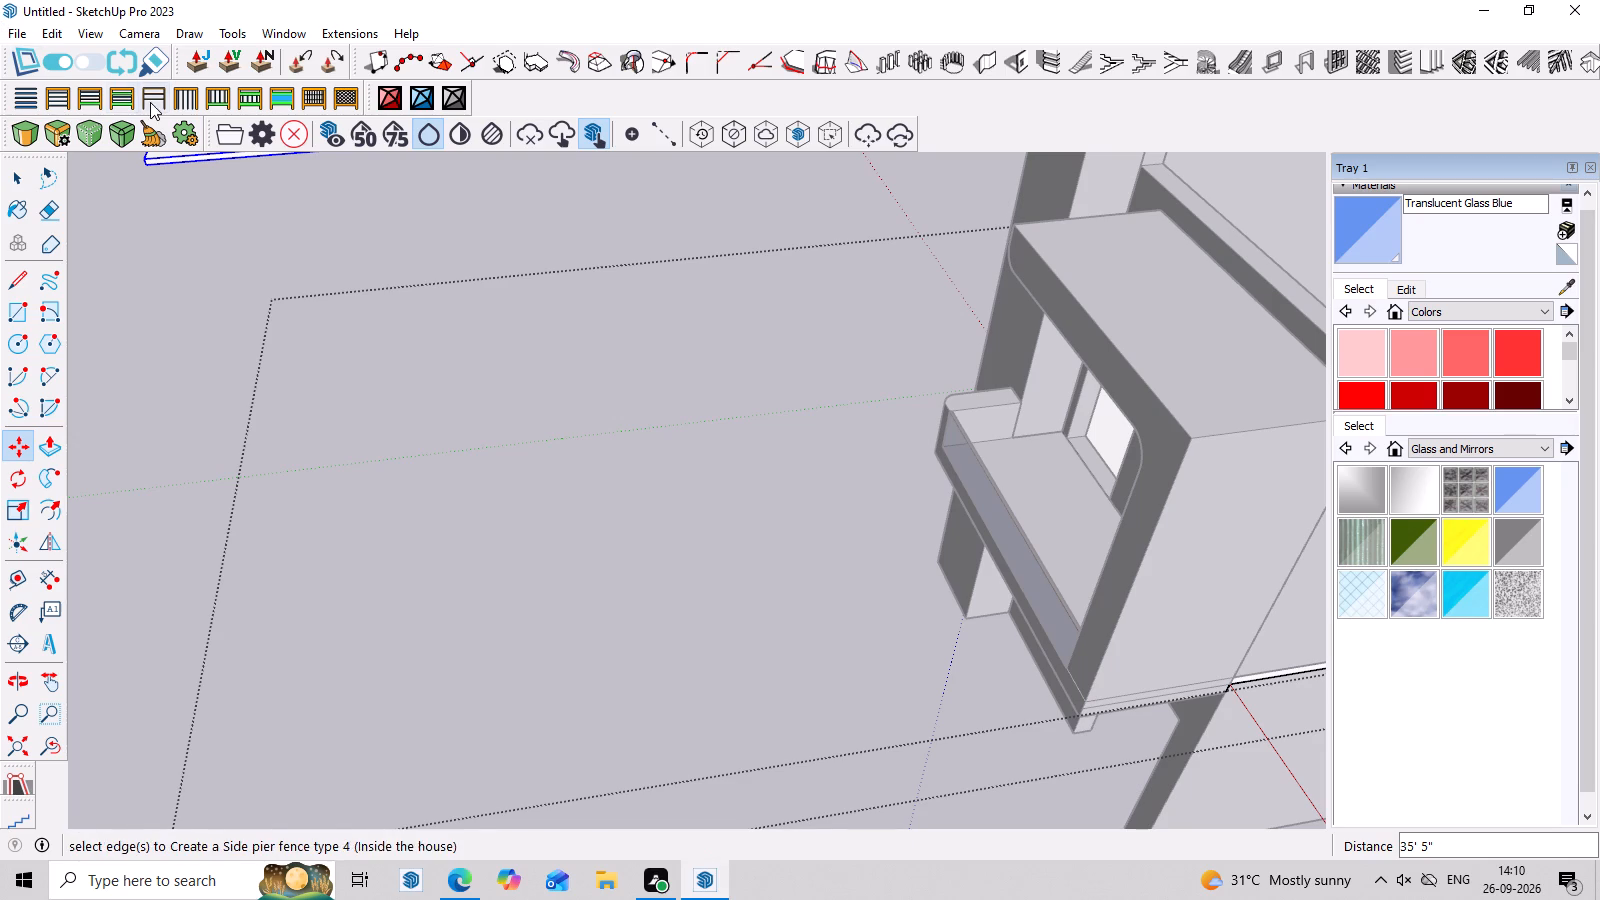
pyautogui.scroll(-7, 123, 108)
pyautogui.scroll(-5, 491, 129)
pyautogui.moveTo(1134, 389); pyautogui.dragTo(965, 345, button='middle')
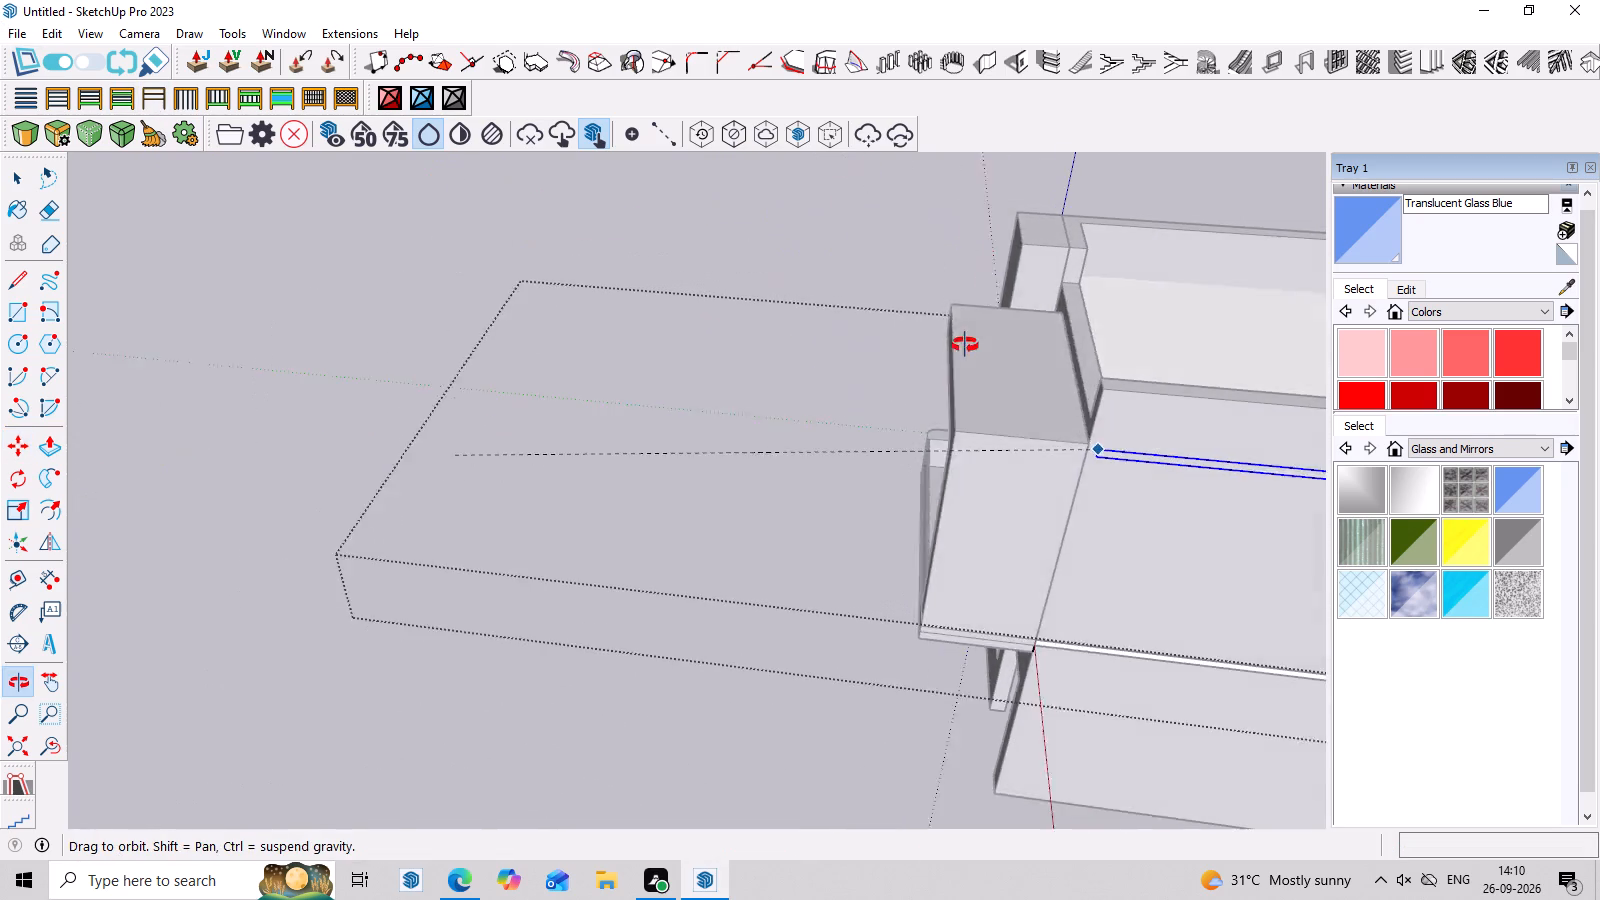
pyautogui.moveTo(965, 345); pyautogui.dragTo(944, 330, button='middle')
pyautogui.click(1075, 442)
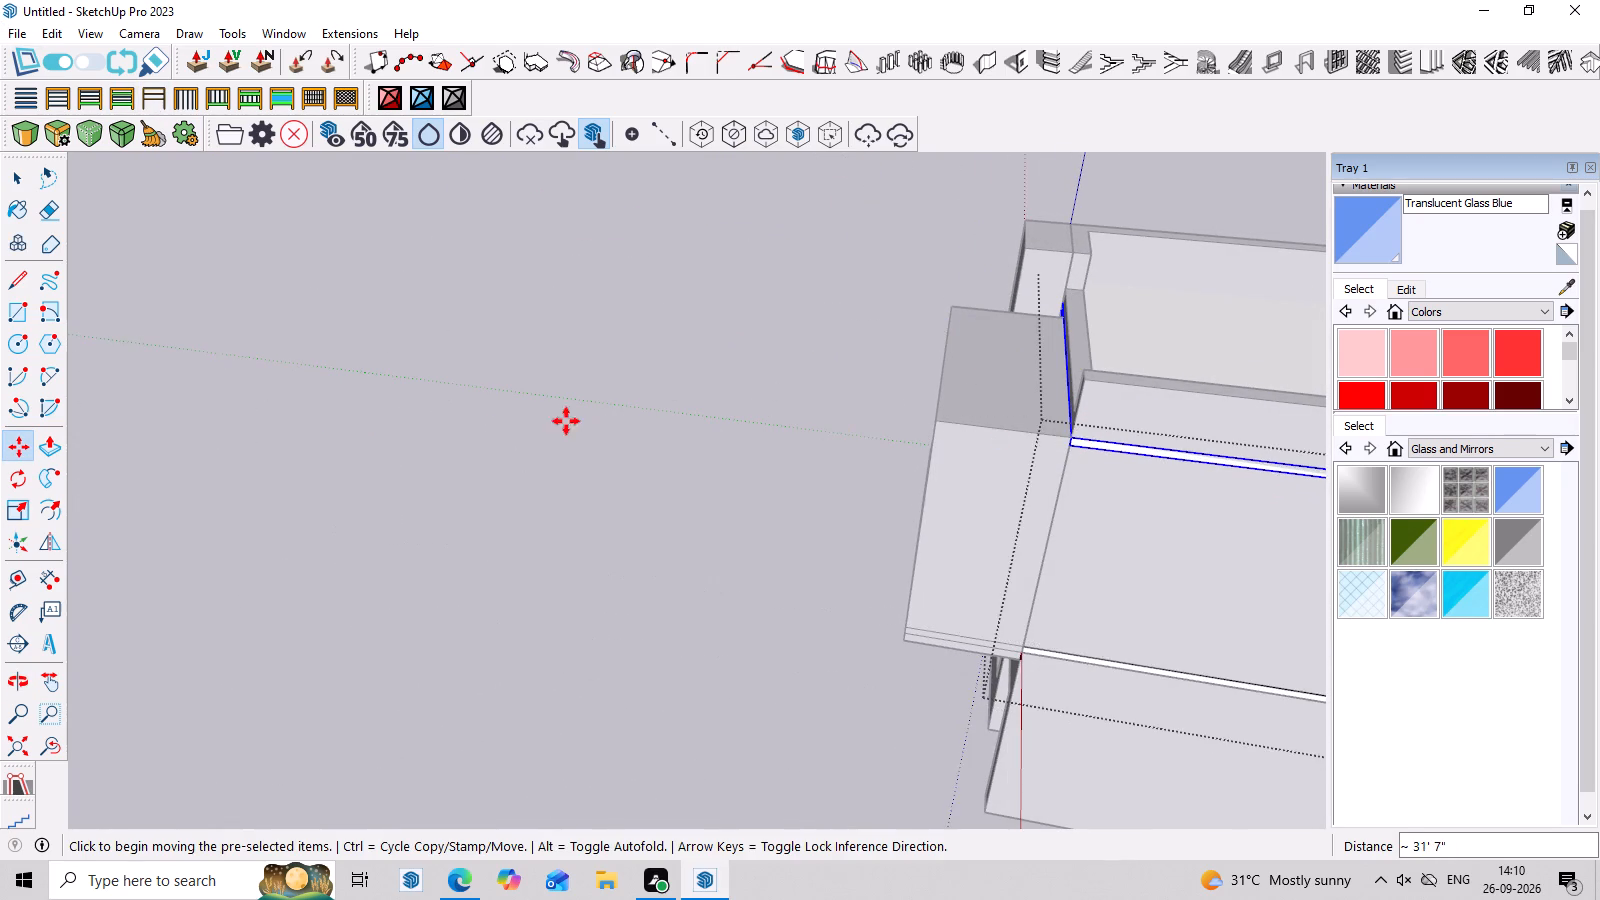
# Close the group and examine how the roof slab sits against the front parapet, side walls and balcony frame.
pyautogui.scroll(-4, 566, 421)
pyautogui.moveTo(440, 469); pyautogui.dragTo(1138, 232, button='middle')
pyautogui.scroll(3, 733, 391)
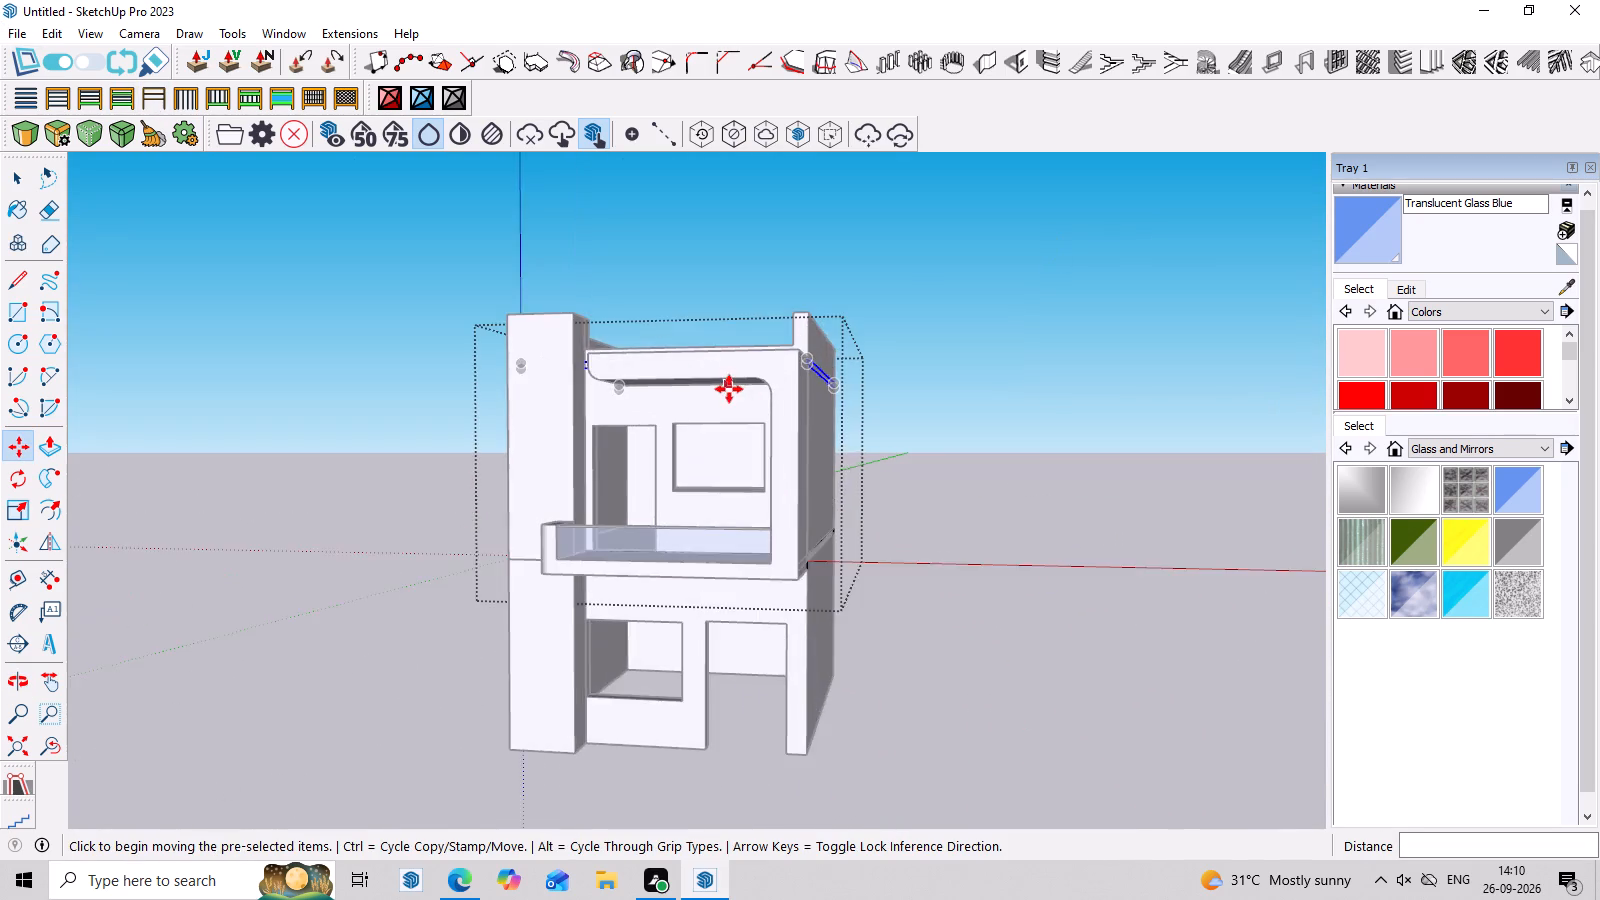
pyautogui.scroll(4, 729, 389)
pyautogui.moveTo(897, 357); pyautogui.dragTo(879, 465, button='middle')
pyautogui.scroll(3, 583, 418)
pyautogui.moveTo(546, 416); pyautogui.dragTo(644, 214, button='middle')
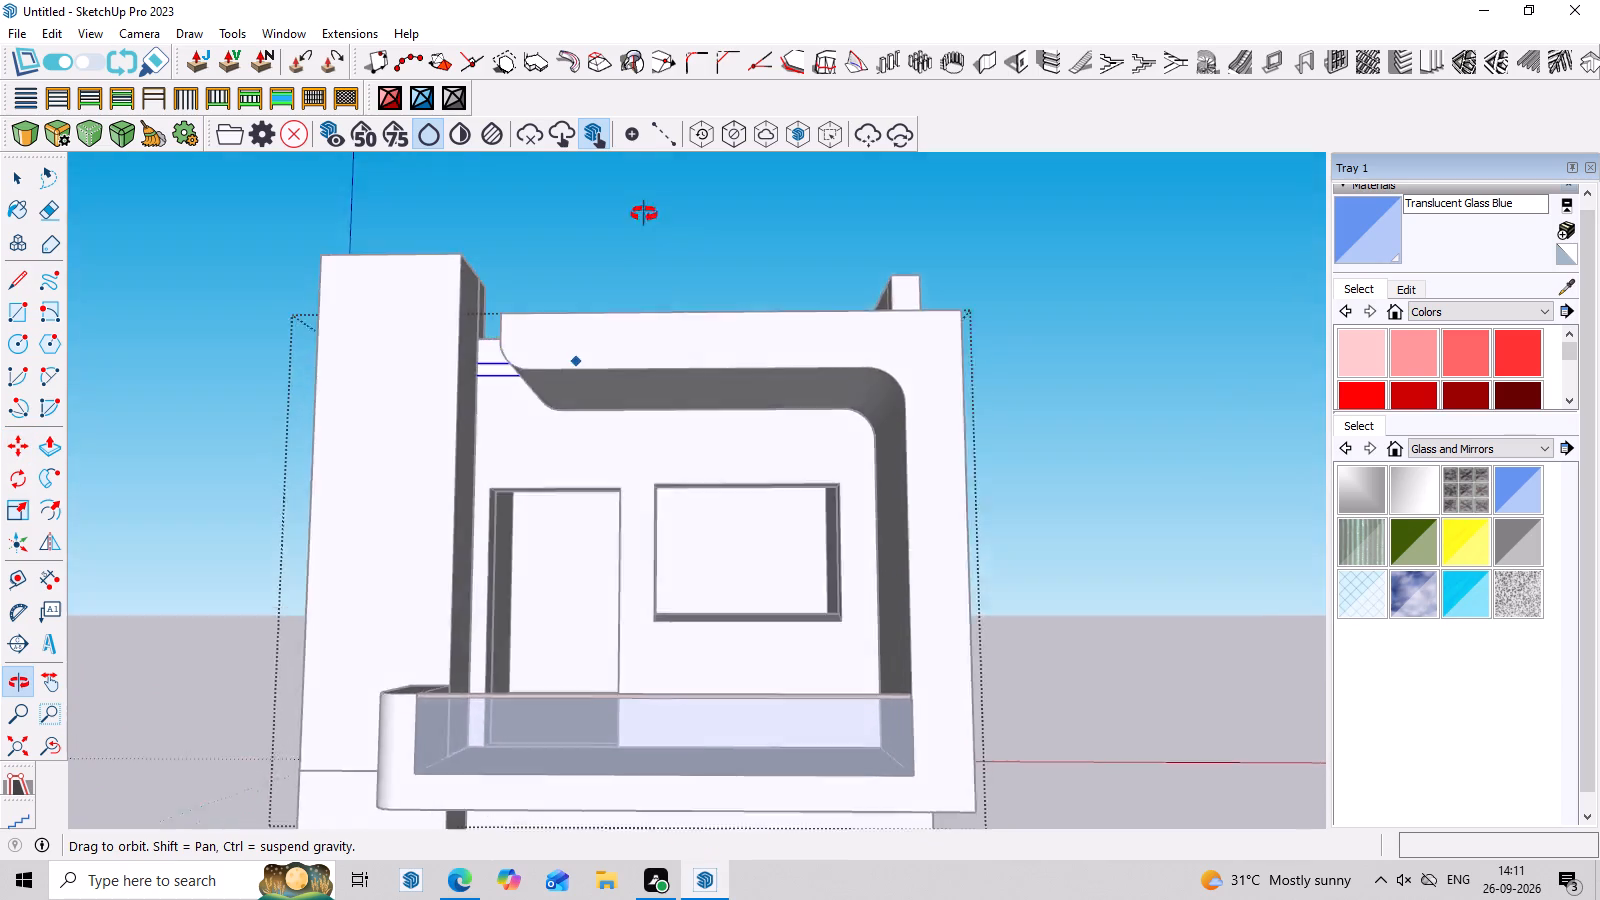
pyautogui.moveTo(644, 214); pyautogui.dragTo(664, 348, button='middle')
pyautogui.press('space')
pyautogui.click(1006, 297)
pyautogui.moveTo(1089, 435); pyautogui.dragTo(1088, 328, button='middle')
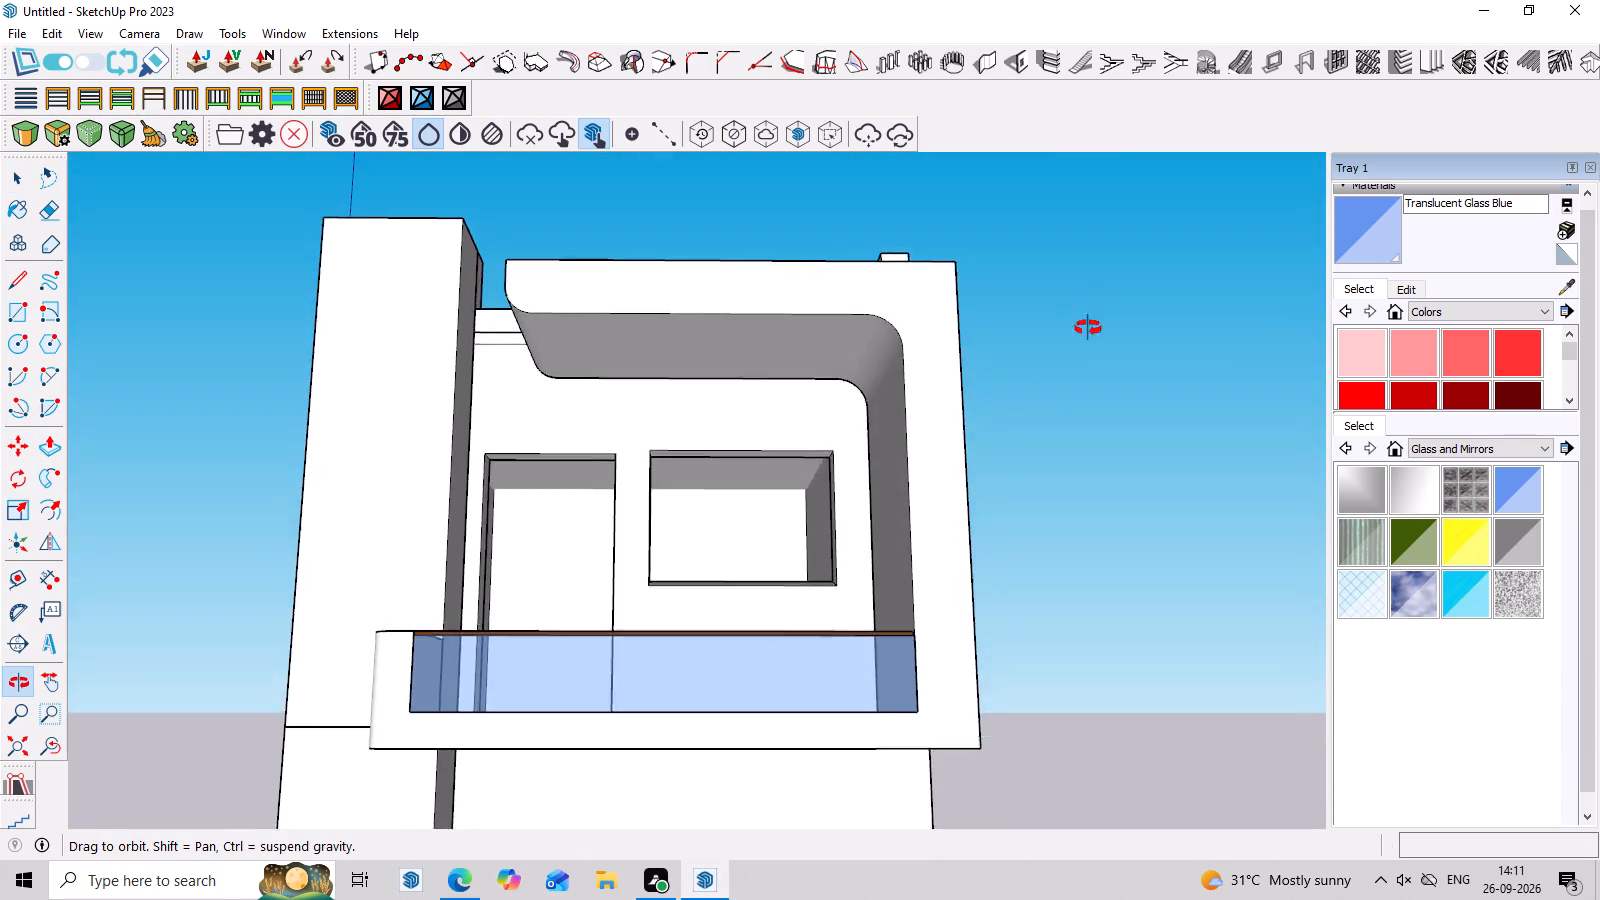
pyautogui.moveTo(1088, 328); pyautogui.dragTo(1039, 451, button='middle')
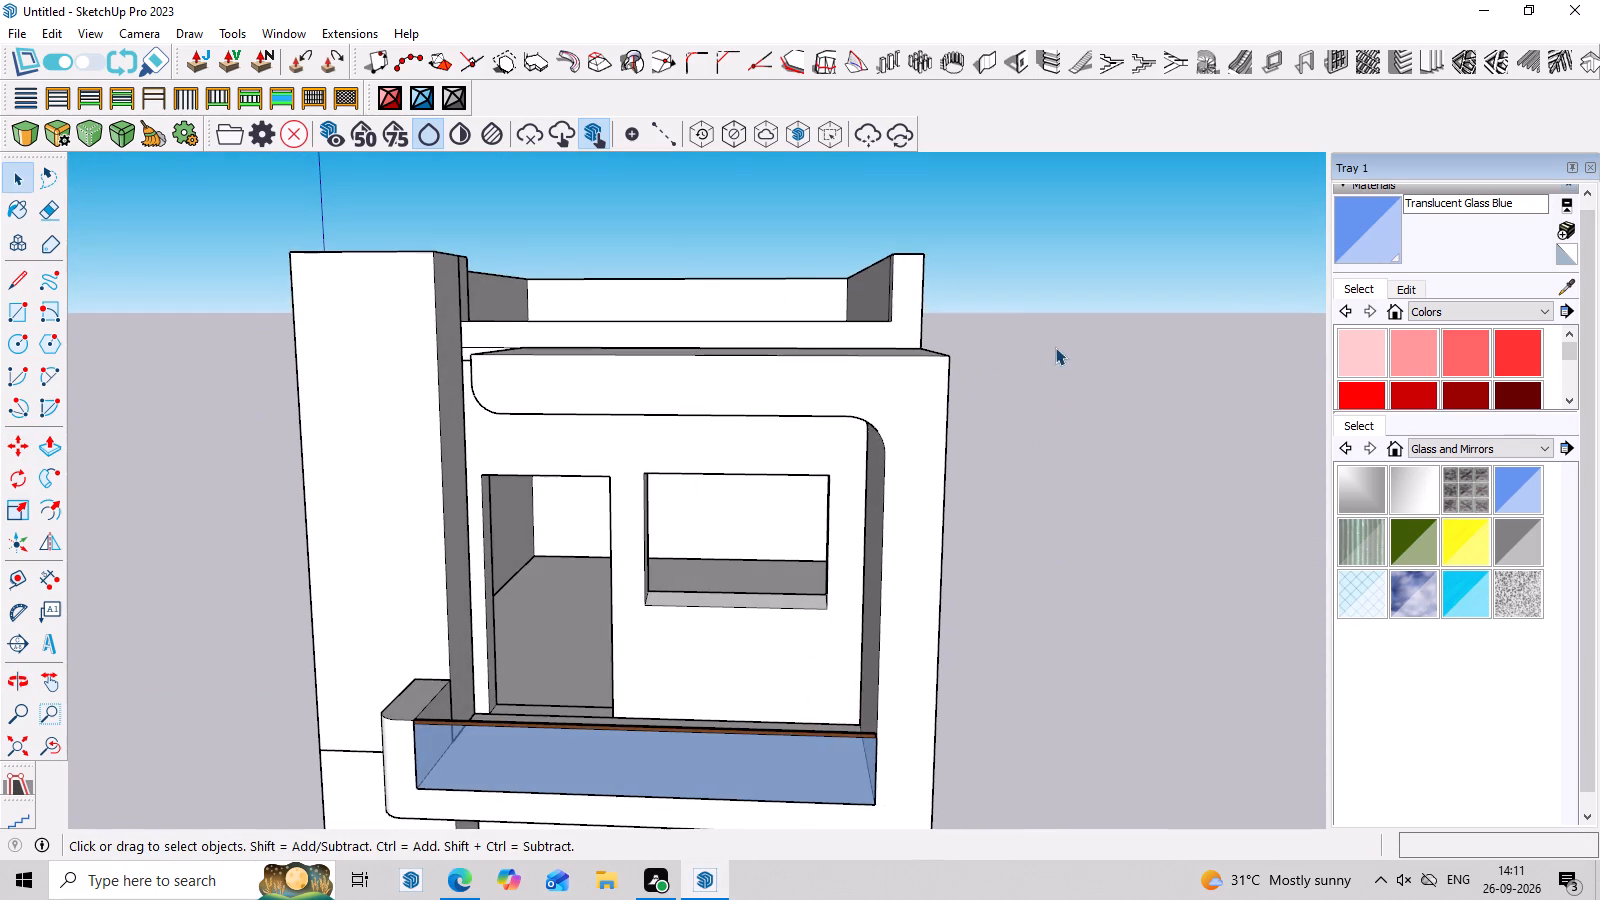
pyautogui.click(1055, 347)
pyautogui.moveTo(1067, 475); pyautogui.dragTo(1073, 434, button='middle')
pyautogui.scroll(6, 1073, 434)
pyautogui.scroll(-9, 1073, 432)
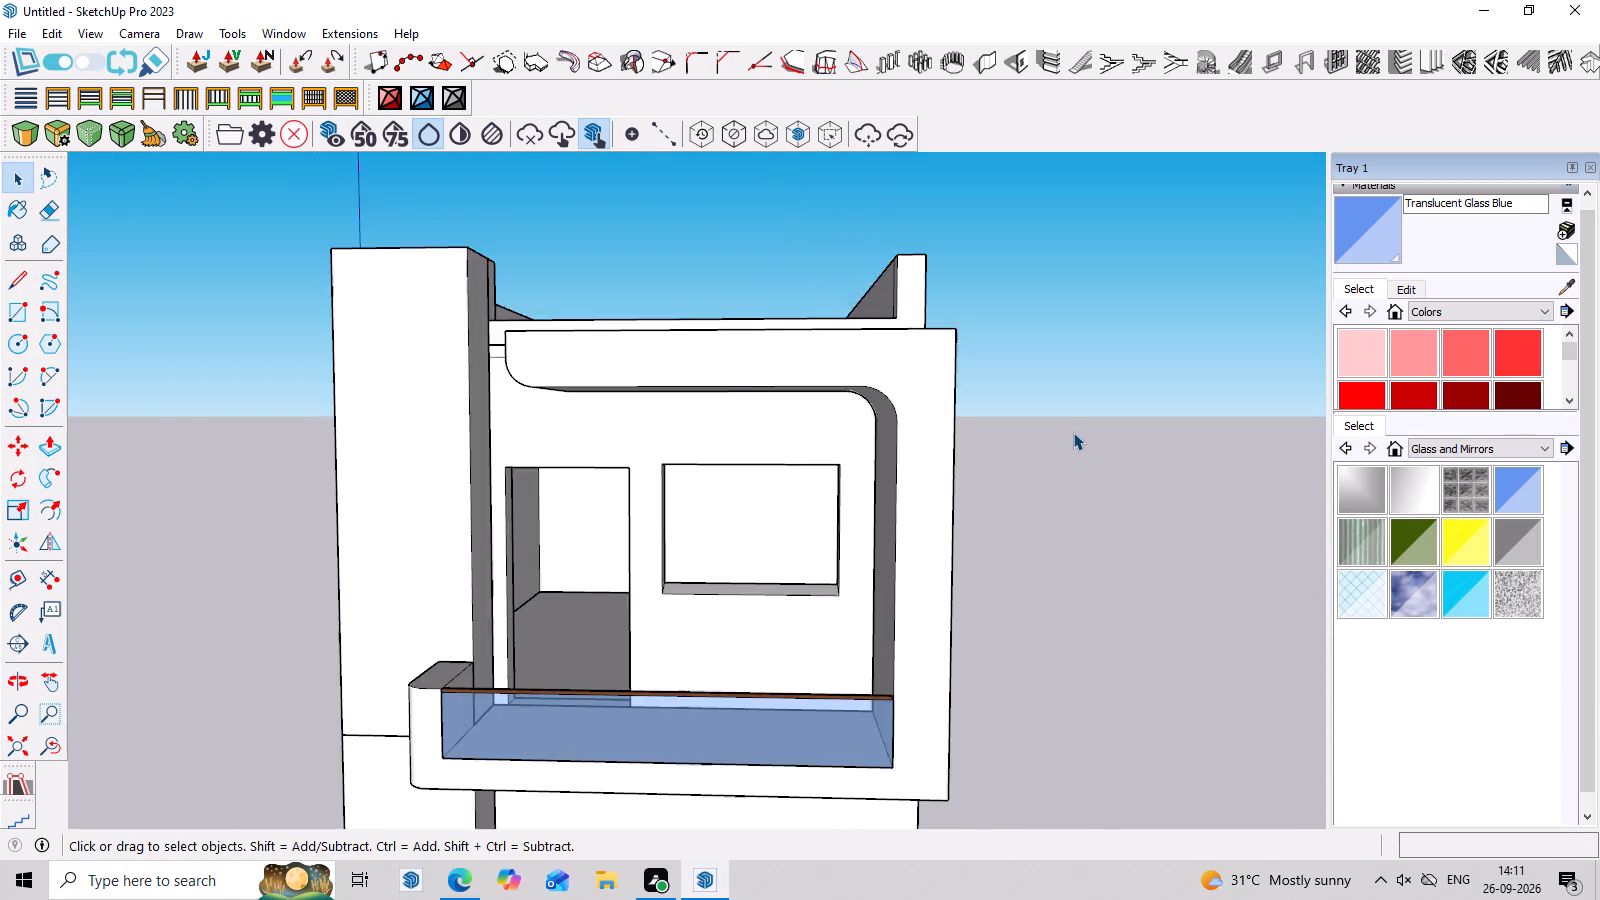
pyautogui.scroll(-3, 1073, 432)
pyautogui.moveTo(1086, 443); pyautogui.dragTo(1101, 680, button='middle')
pyautogui.scroll(6, 865, 272)
pyautogui.moveTo(1072, 574); pyautogui.dragTo(1072, 486, button='middle')
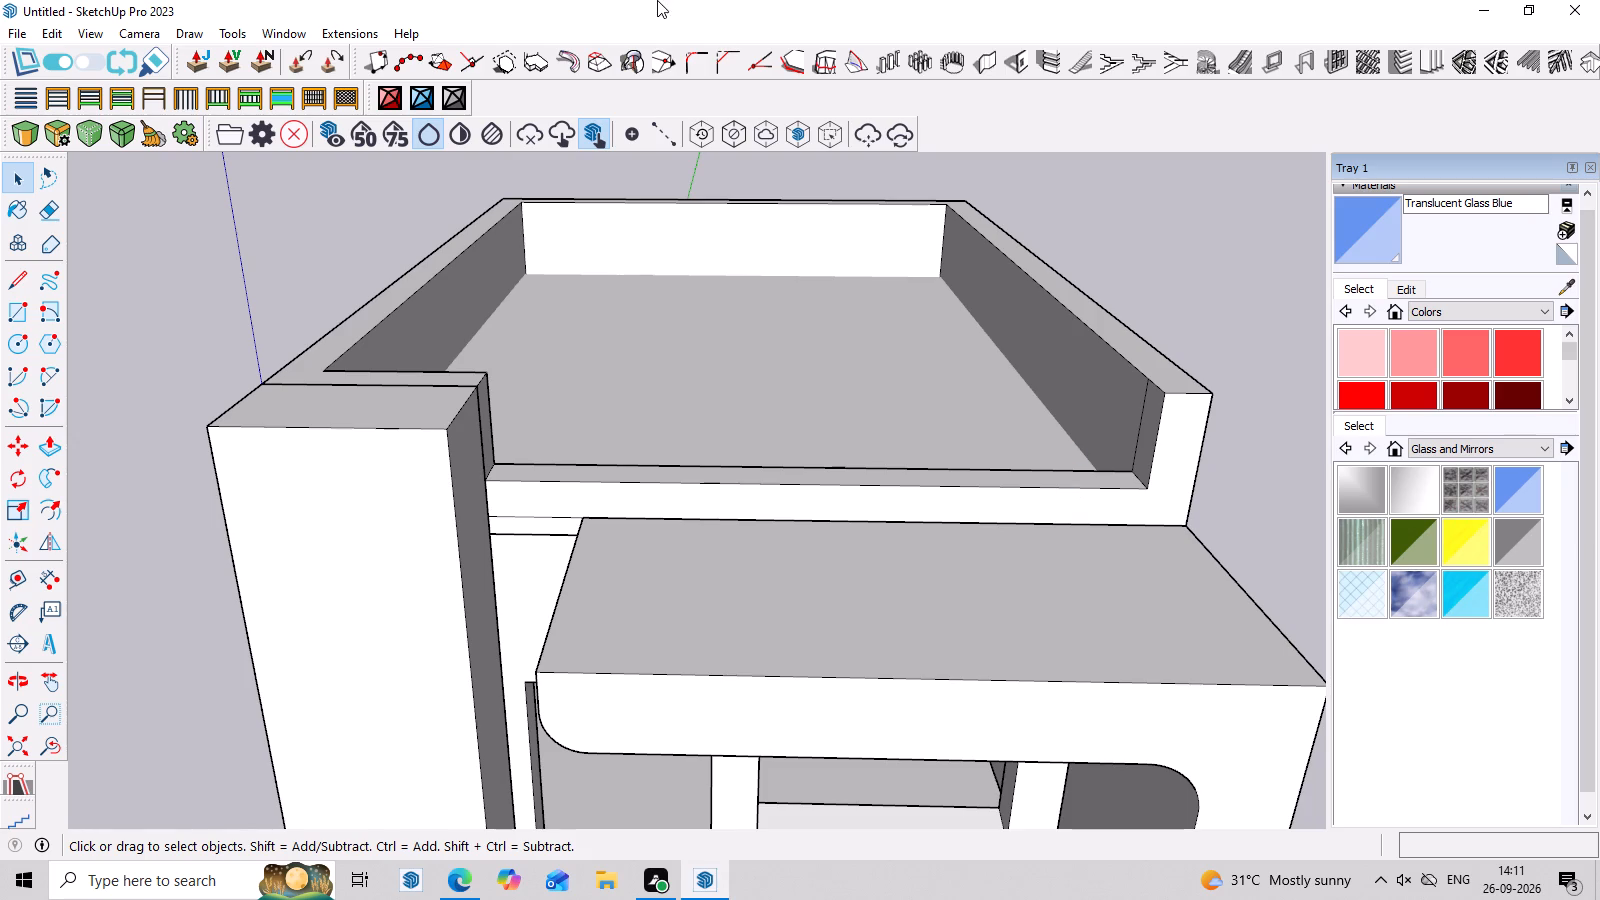
pyautogui.scroll(-1, 657, 0)
pyautogui.scroll(-3, 680, 279)
pyautogui.moveTo(672, 337); pyautogui.dragTo(662, 280, button='middle')
pyautogui.scroll(3, 581, 376)
pyautogui.moveTo(581, 382); pyautogui.dragTo(586, 292, button='middle')
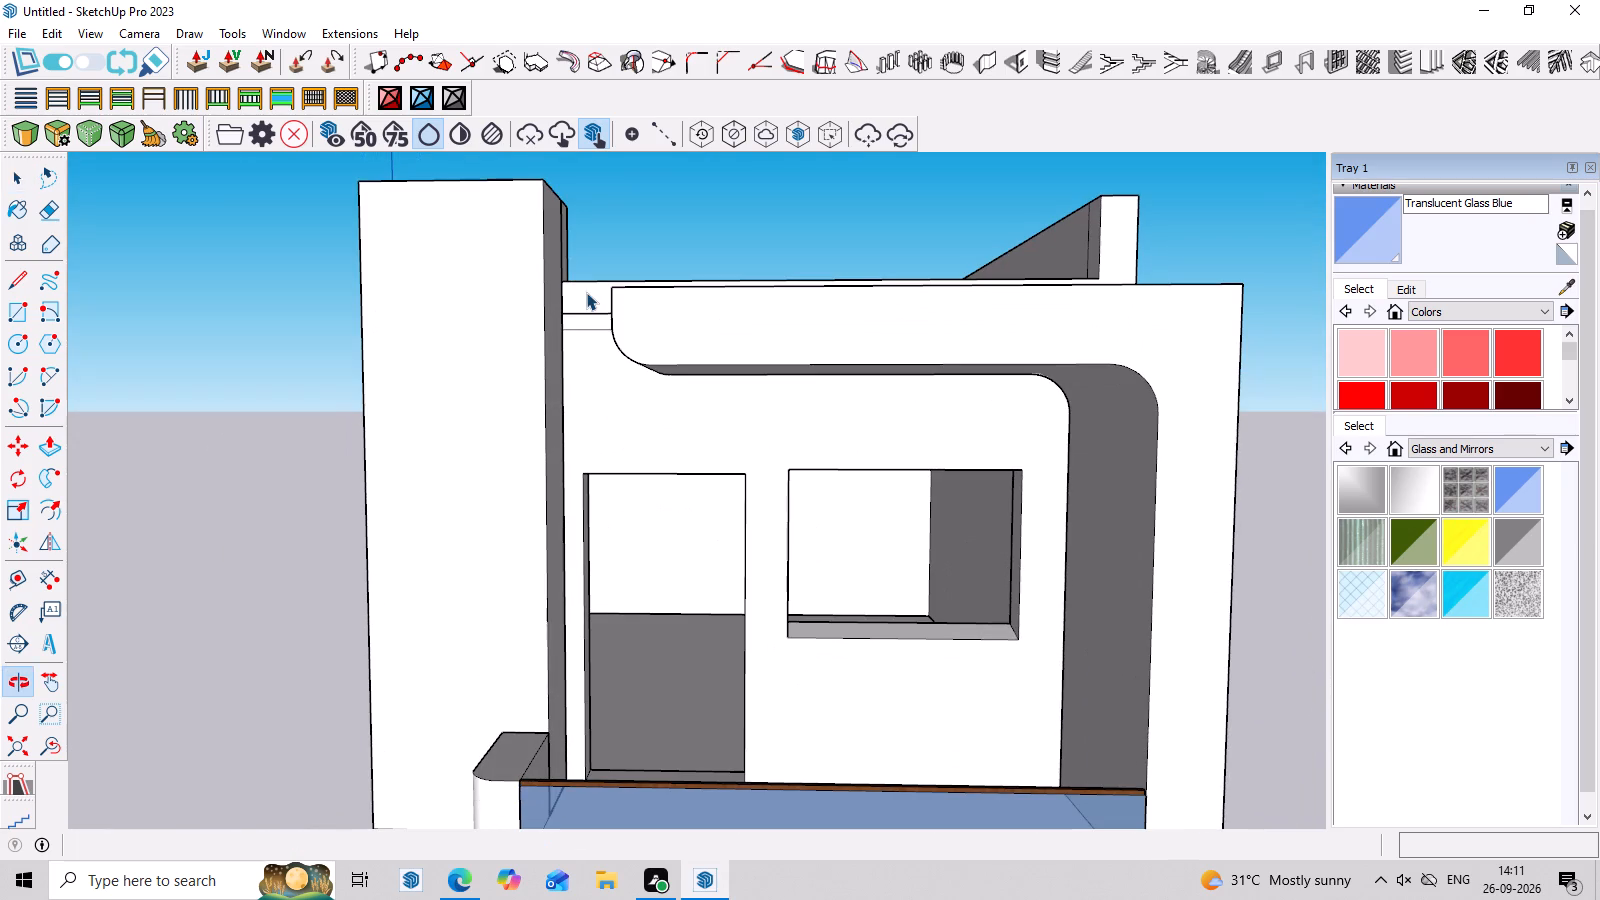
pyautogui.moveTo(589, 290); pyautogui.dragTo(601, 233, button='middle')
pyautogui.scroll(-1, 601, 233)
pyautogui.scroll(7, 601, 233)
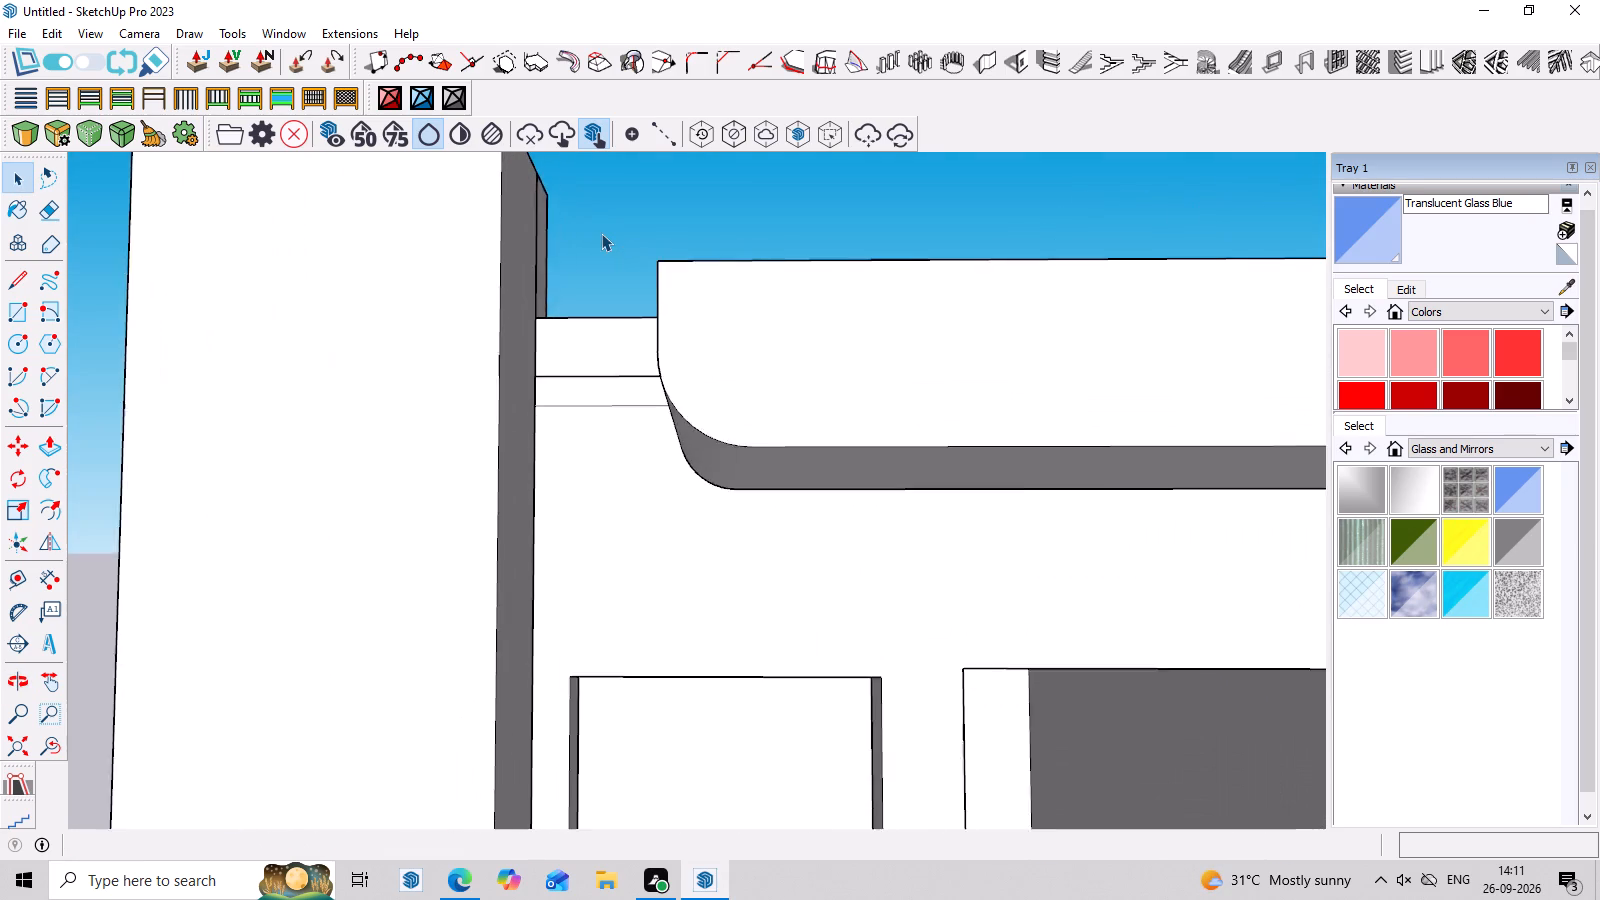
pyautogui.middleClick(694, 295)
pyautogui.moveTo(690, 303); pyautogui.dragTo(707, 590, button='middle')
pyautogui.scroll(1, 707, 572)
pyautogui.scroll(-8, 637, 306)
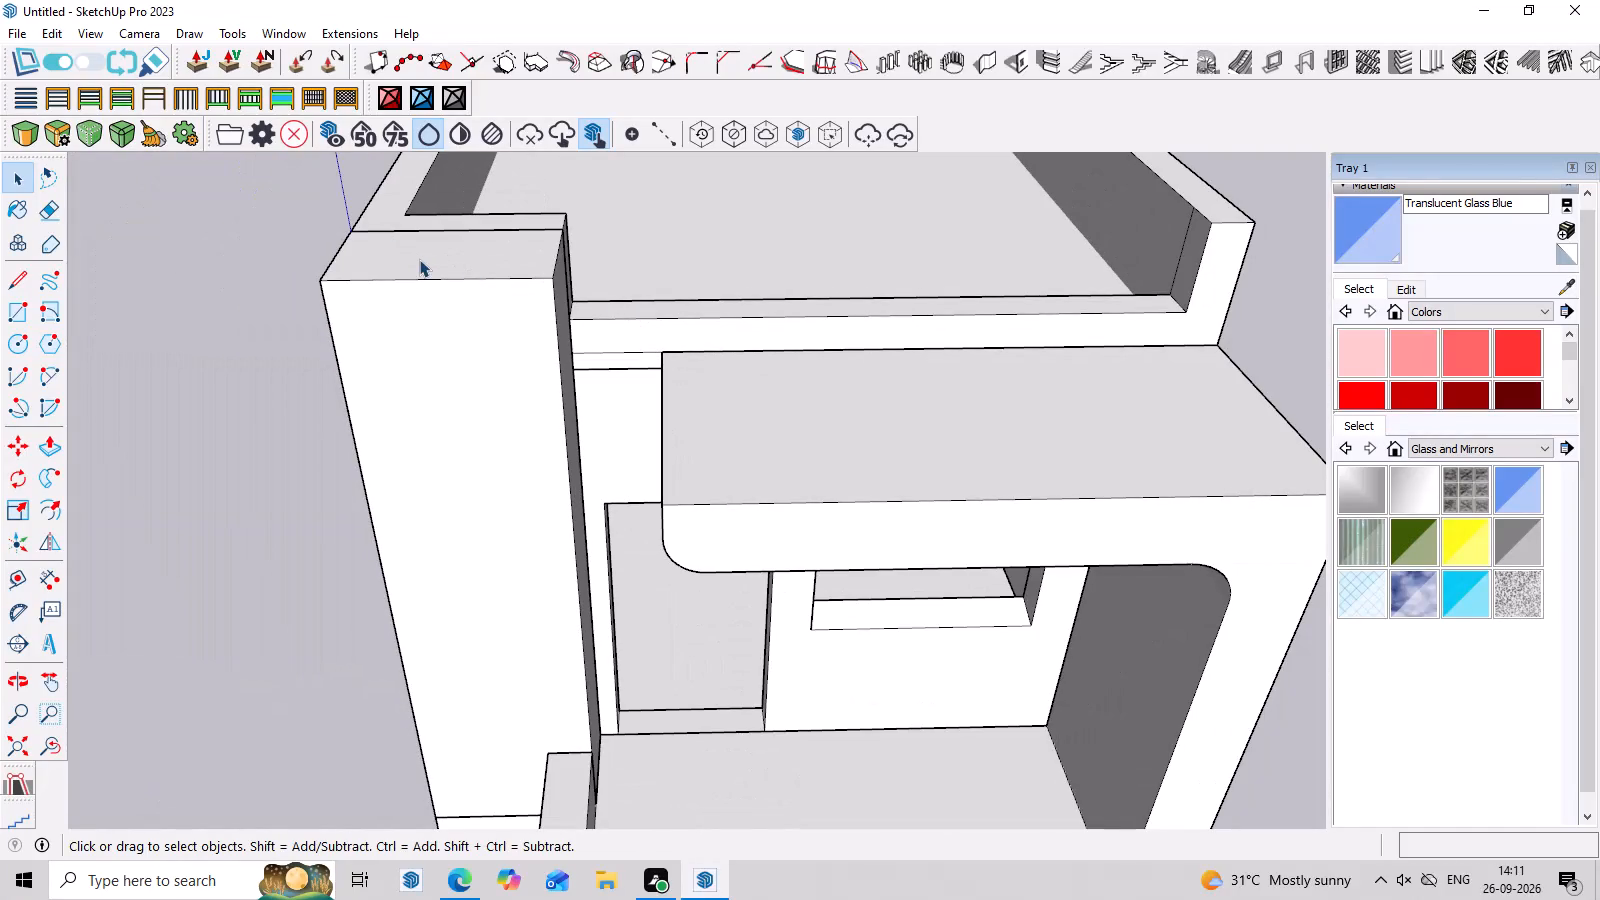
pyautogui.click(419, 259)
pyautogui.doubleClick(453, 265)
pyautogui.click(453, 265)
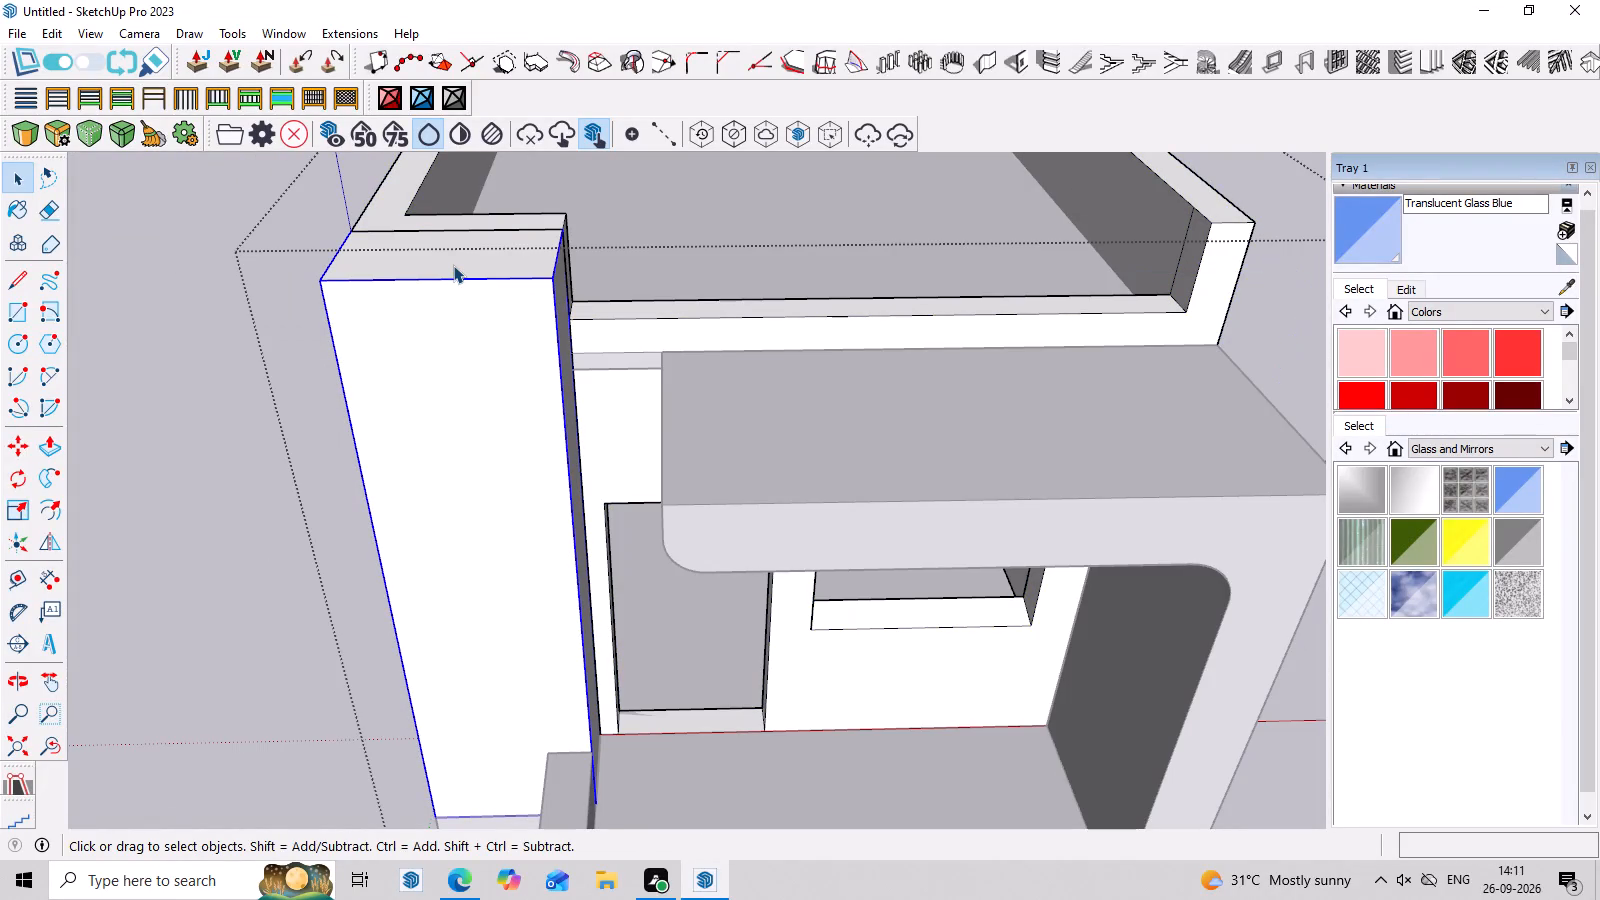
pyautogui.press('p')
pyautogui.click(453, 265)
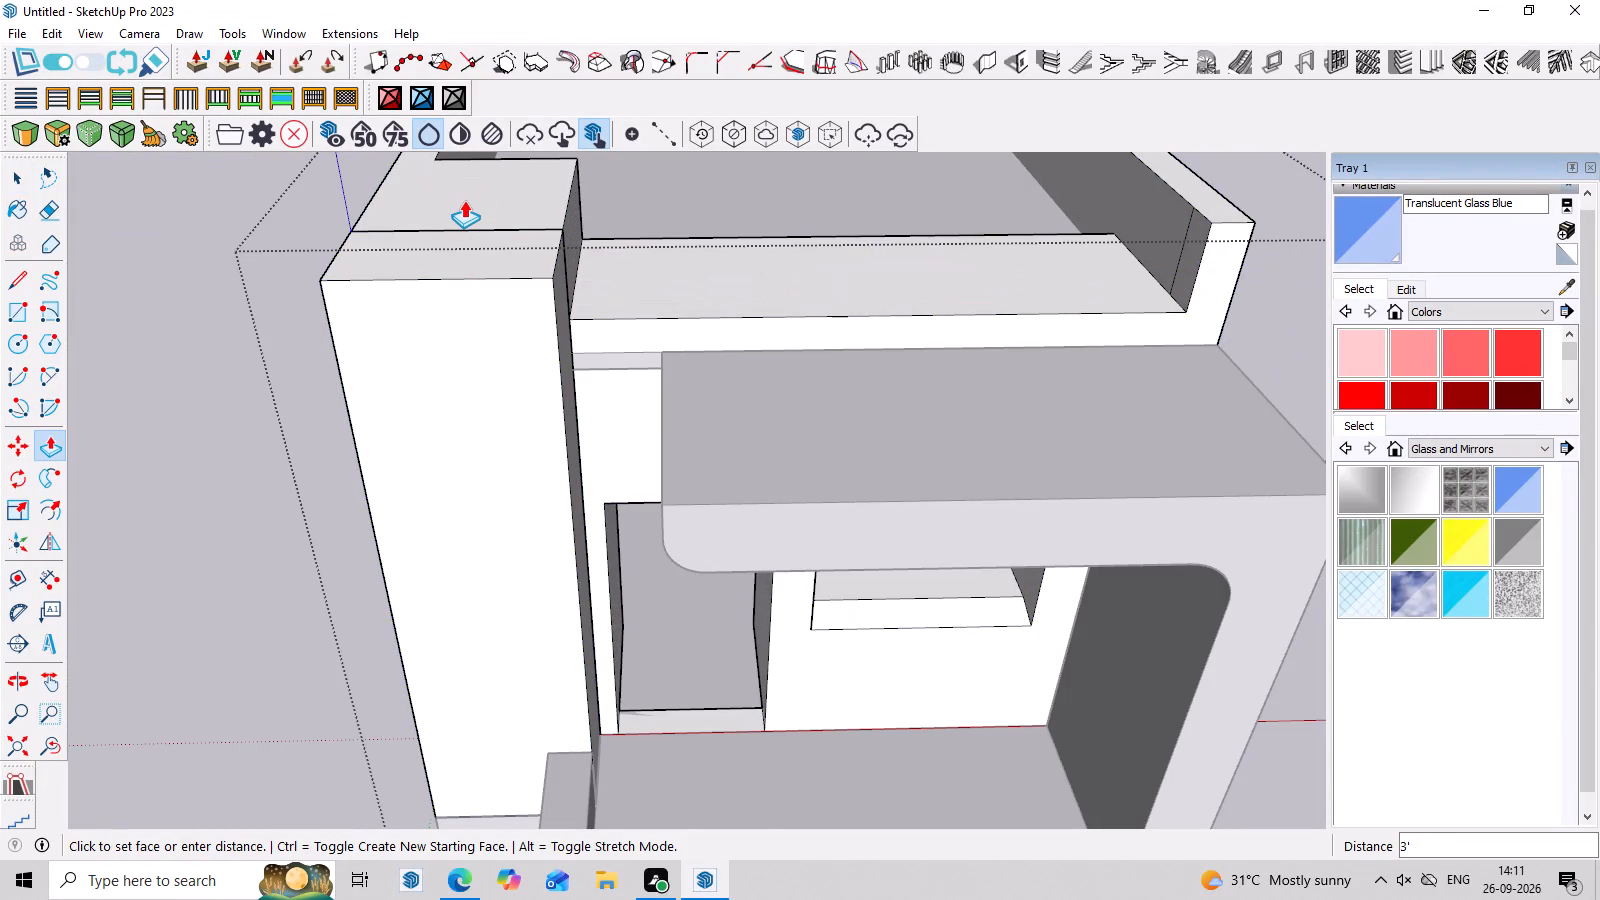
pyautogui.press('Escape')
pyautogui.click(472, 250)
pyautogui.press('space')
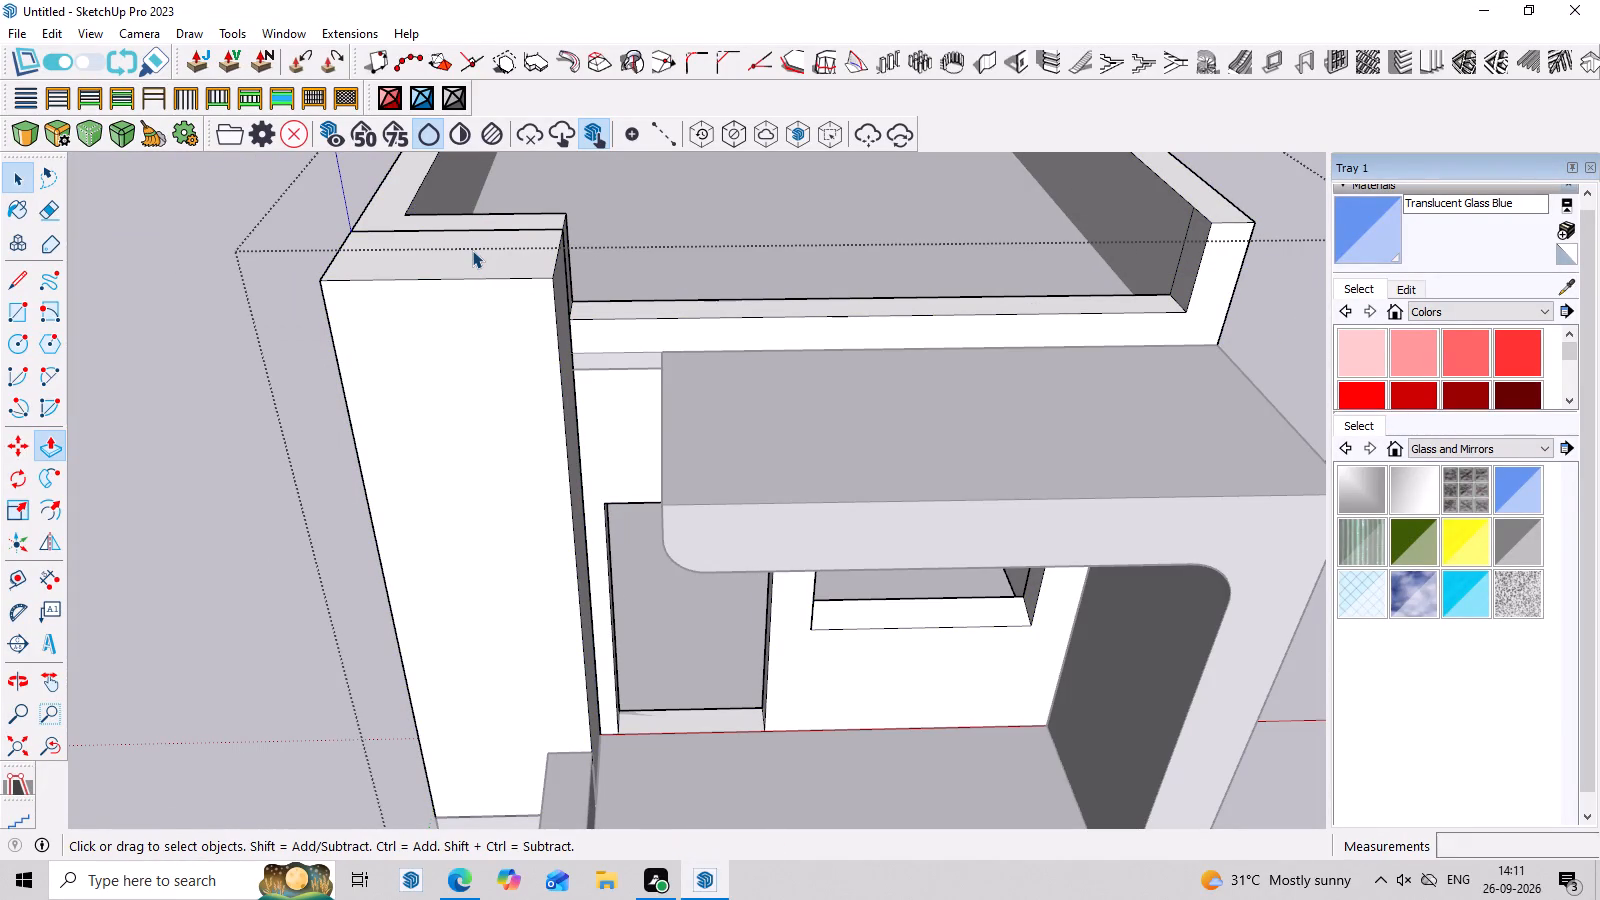
# Open the upper-storey pillar beside the balcony frame, raise its top face about 1' 5", and close the group.
pyautogui.click(472, 250)
pyautogui.doubleClick(472, 250)
pyautogui.click(472, 250)
pyautogui.click(472, 250)
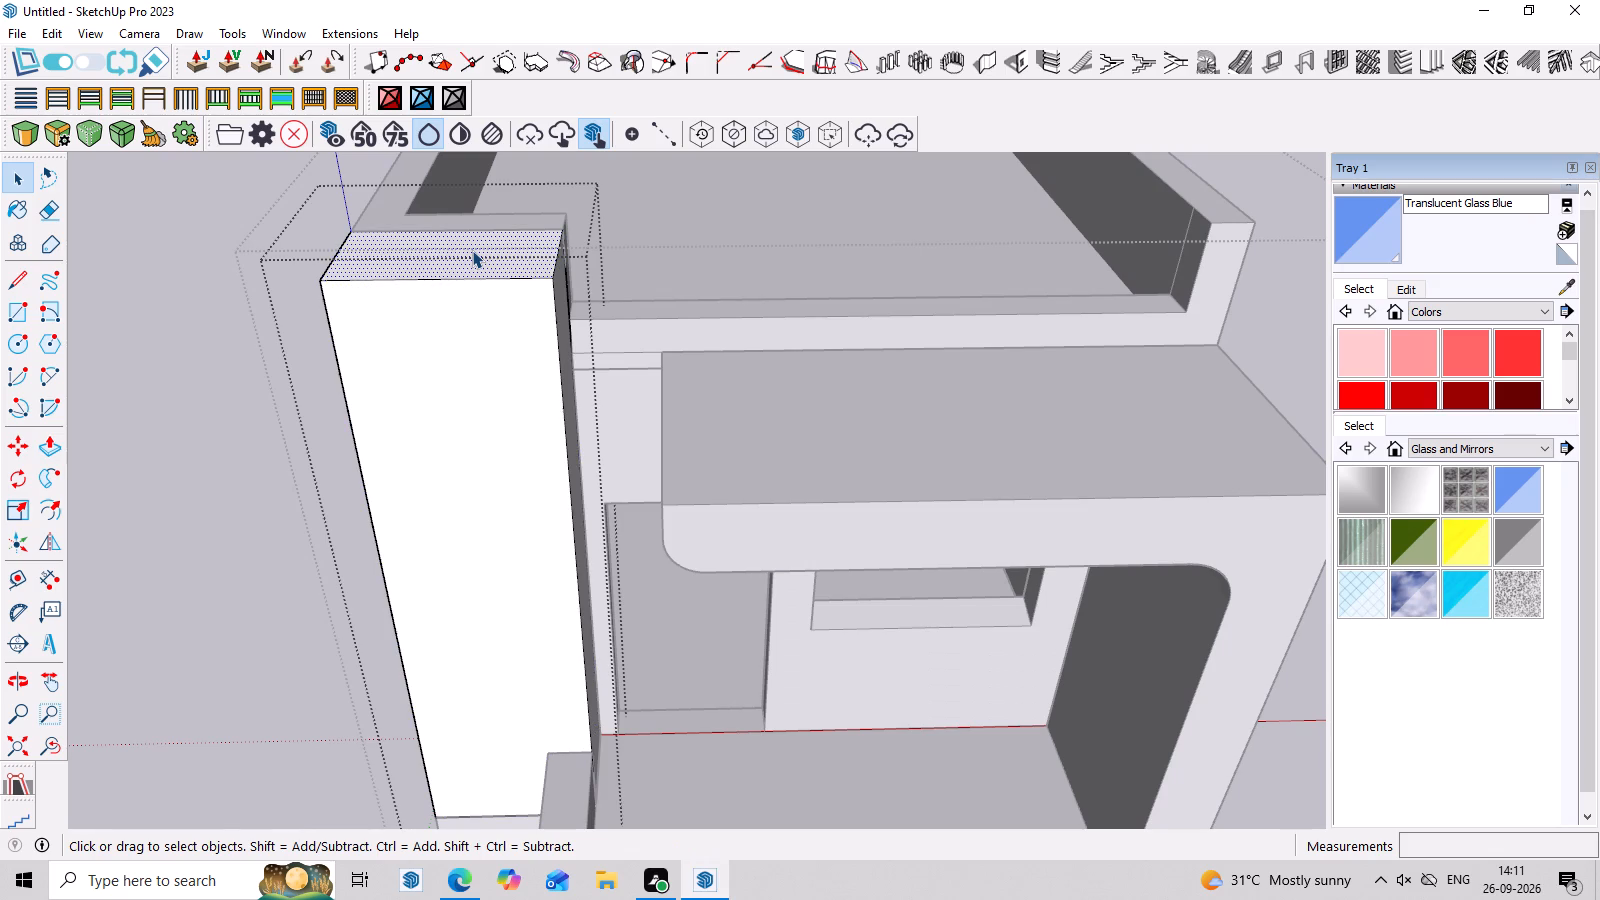
pyautogui.press('p')
pyautogui.click(472, 250)
pyautogui.scroll(-3, 476, 161)
pyautogui.click(476, 162)
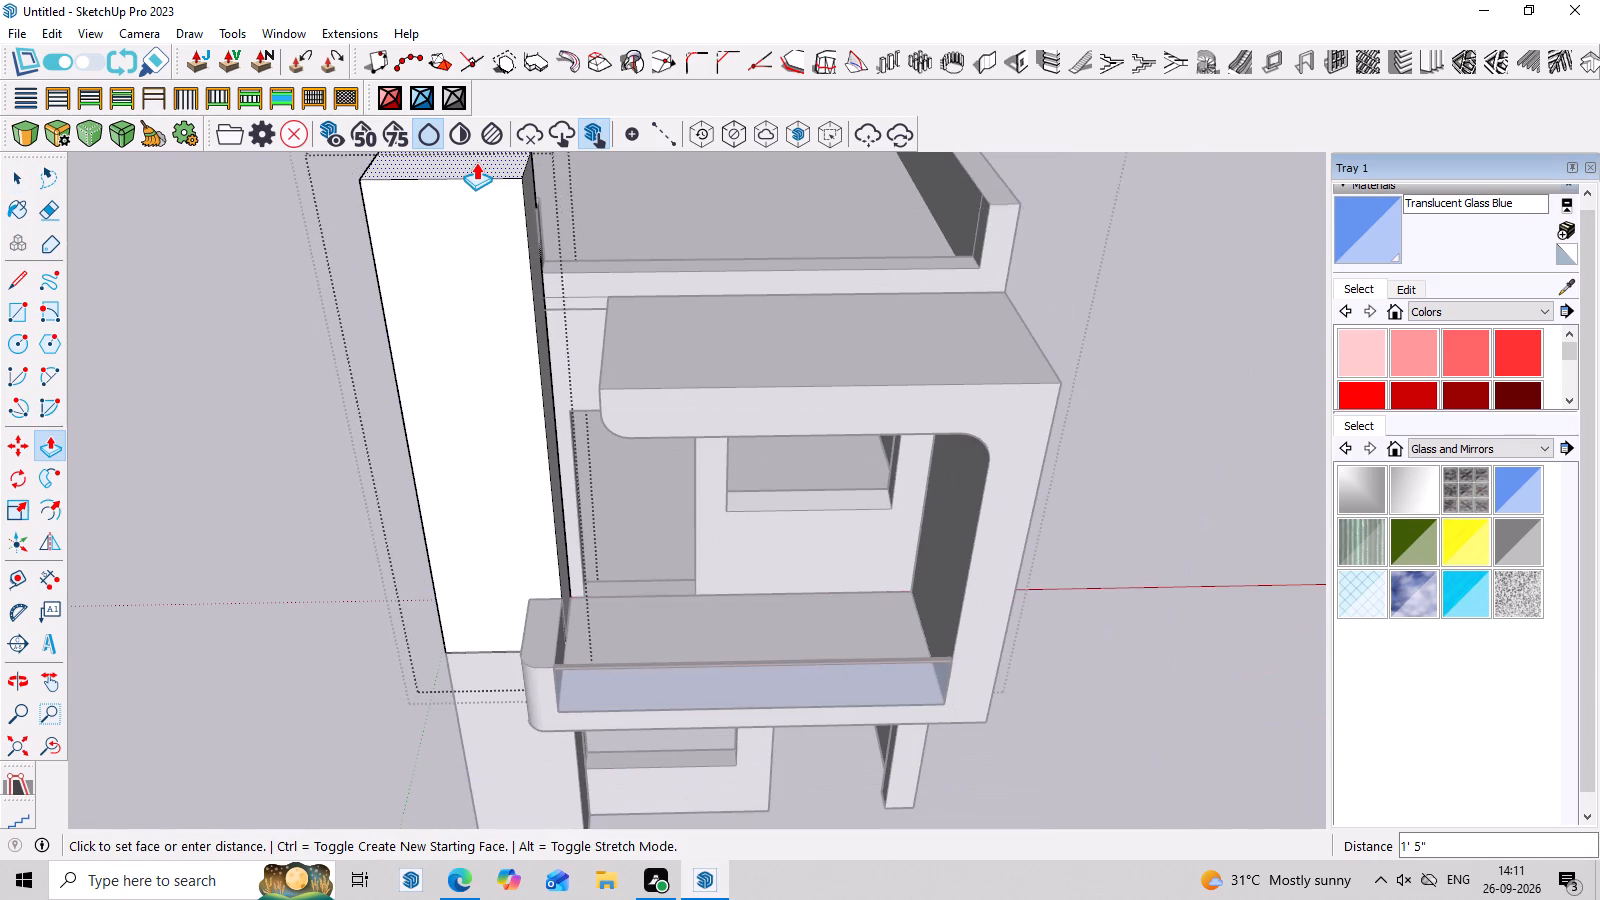
pyautogui.moveTo(545, 326); pyautogui.dragTo(549, 205, button='middle')
pyautogui.press('space')
pyautogui.click(1013, 211)
pyautogui.scroll(-2, 1109, 355)
pyautogui.moveTo(1121, 413); pyautogui.dragTo(1104, 294, button='middle')
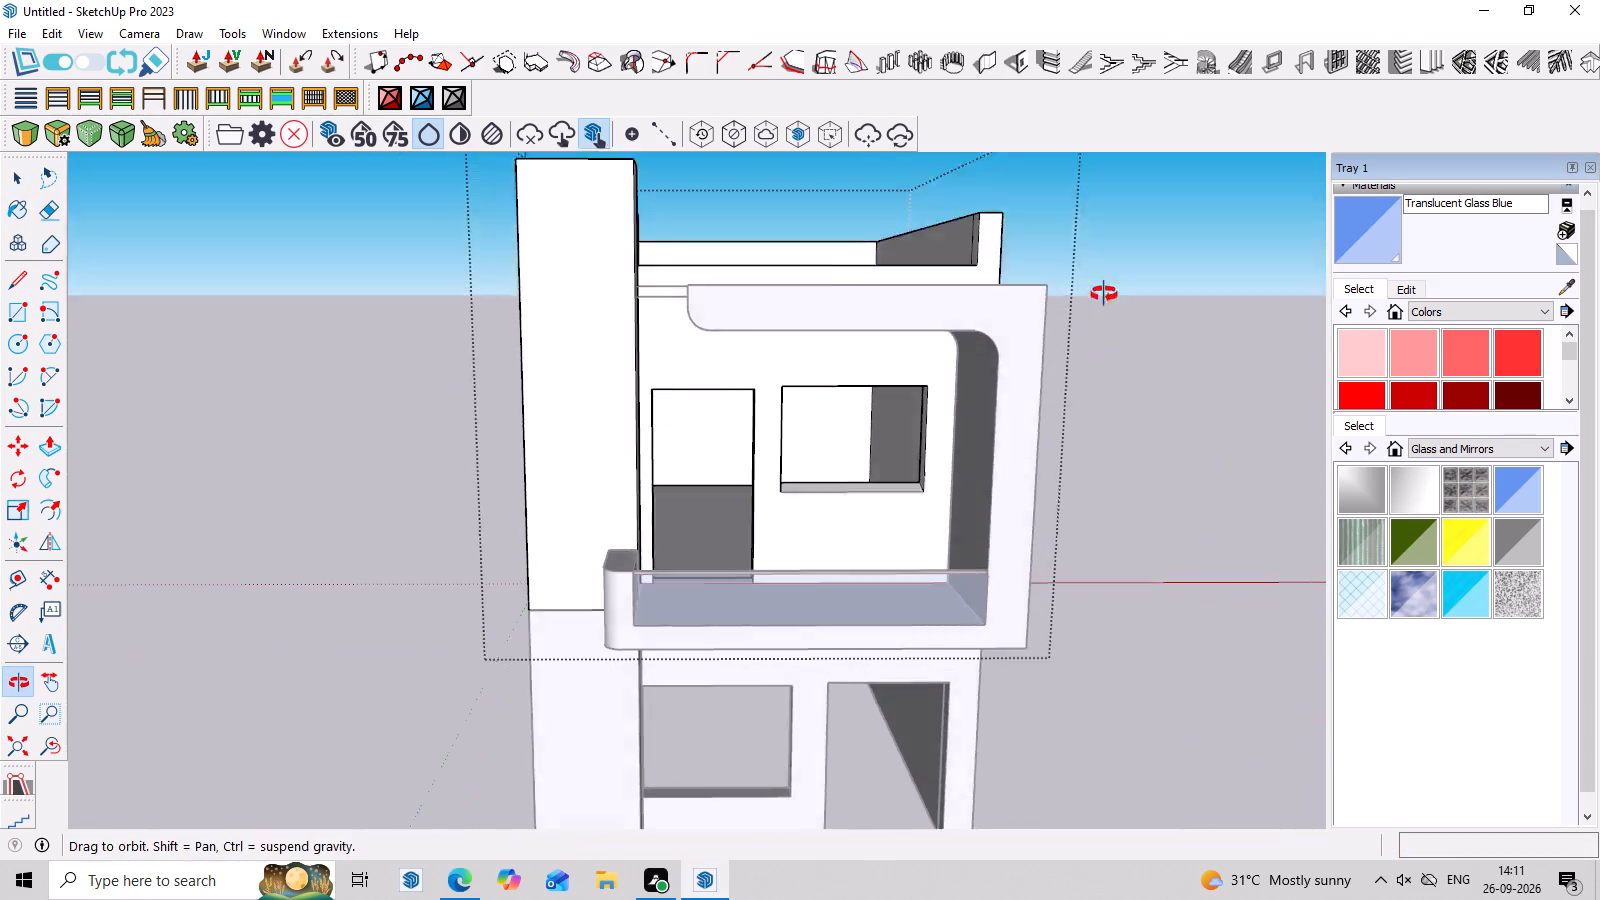
pyautogui.moveTo(1104, 294); pyautogui.dragTo(1104, 293, button='middle')
pyautogui.click(1134, 362)
# Examine the roof parapet, side walls and raised pillar around the opening above the balcony frame.
pyautogui.moveTo(1154, 478); pyautogui.dragTo(1139, 404, button='middle')
pyautogui.scroll(-7, 1140, 404)
pyautogui.moveTo(1144, 433); pyautogui.dragTo(1126, 527, button='middle')
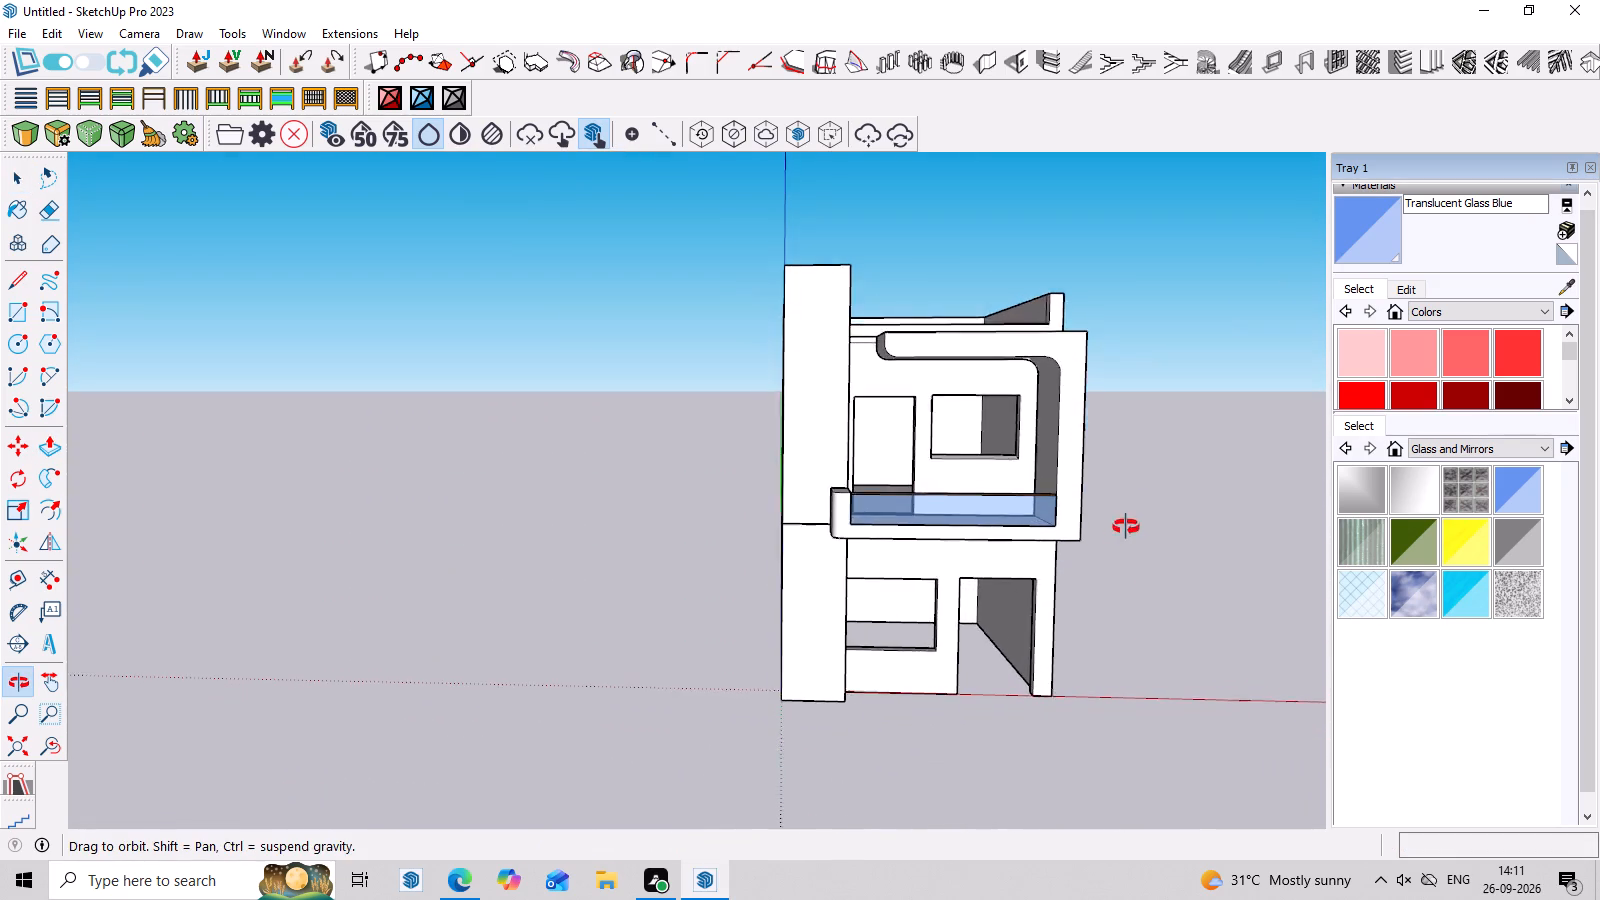
pyautogui.moveTo(1126, 527); pyautogui.dragTo(1112, 535, button='middle')
pyautogui.scroll(6, 1007, 292)
pyautogui.moveTo(1020, 284); pyautogui.dragTo(1009, 506, button='middle')
pyautogui.scroll(6, 789, 451)
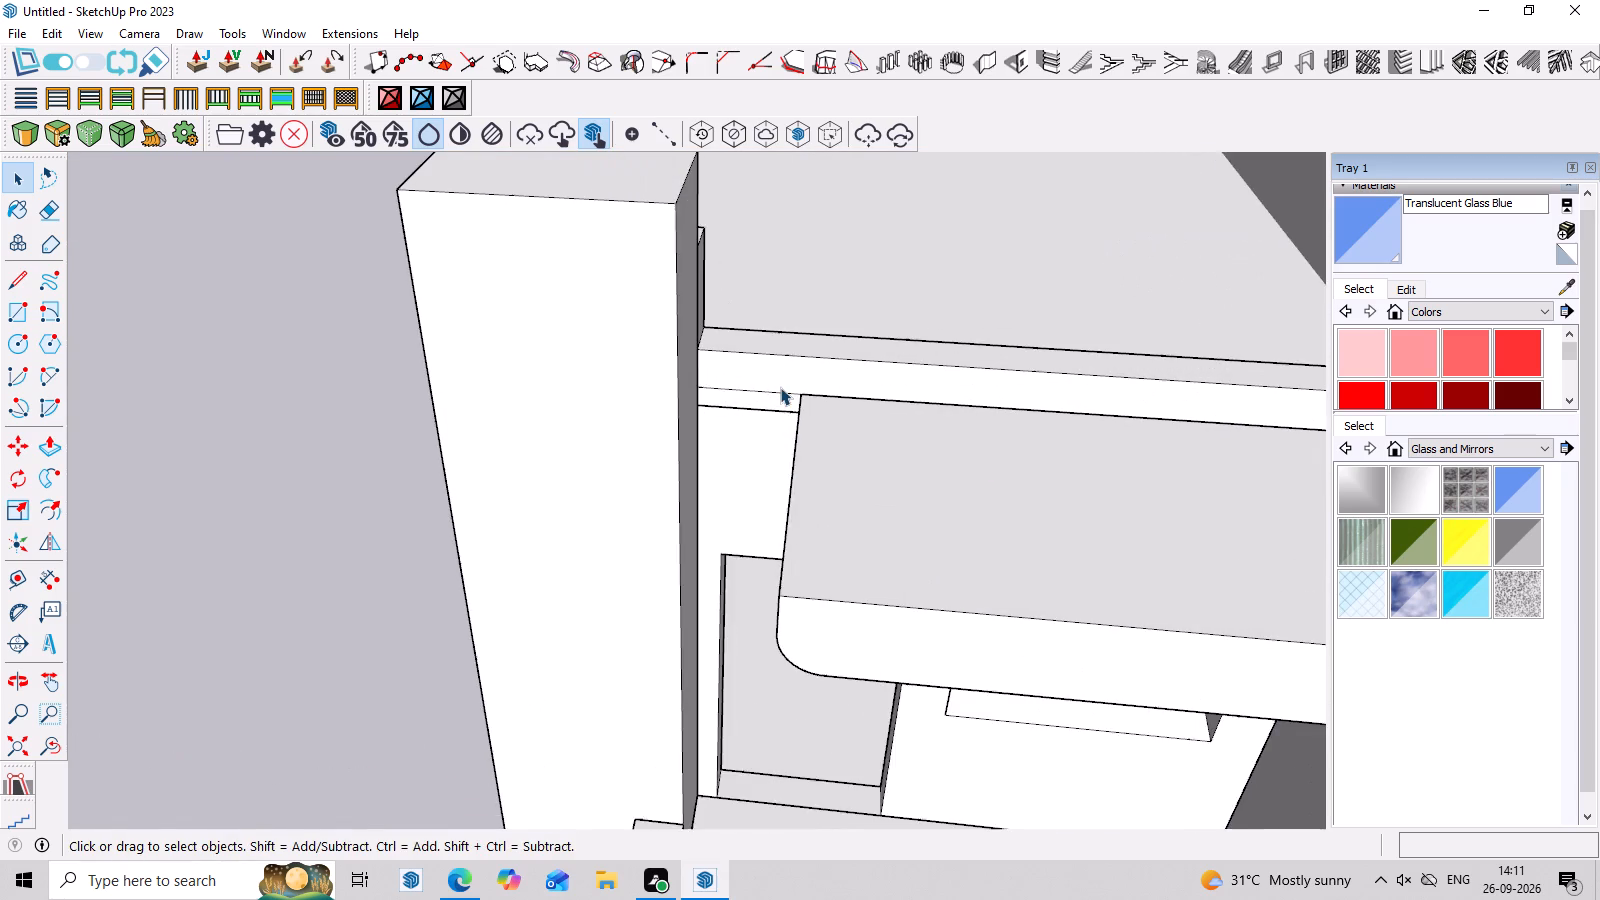
pyautogui.scroll(1, 780, 387)
pyautogui.moveTo(780, 387); pyautogui.dragTo(788, 328, button='middle')
pyautogui.scroll(-7, 735, 261)
pyautogui.moveTo(1172, 320); pyautogui.dragTo(1191, 229, button='middle')
pyautogui.scroll(3, 945, 251)
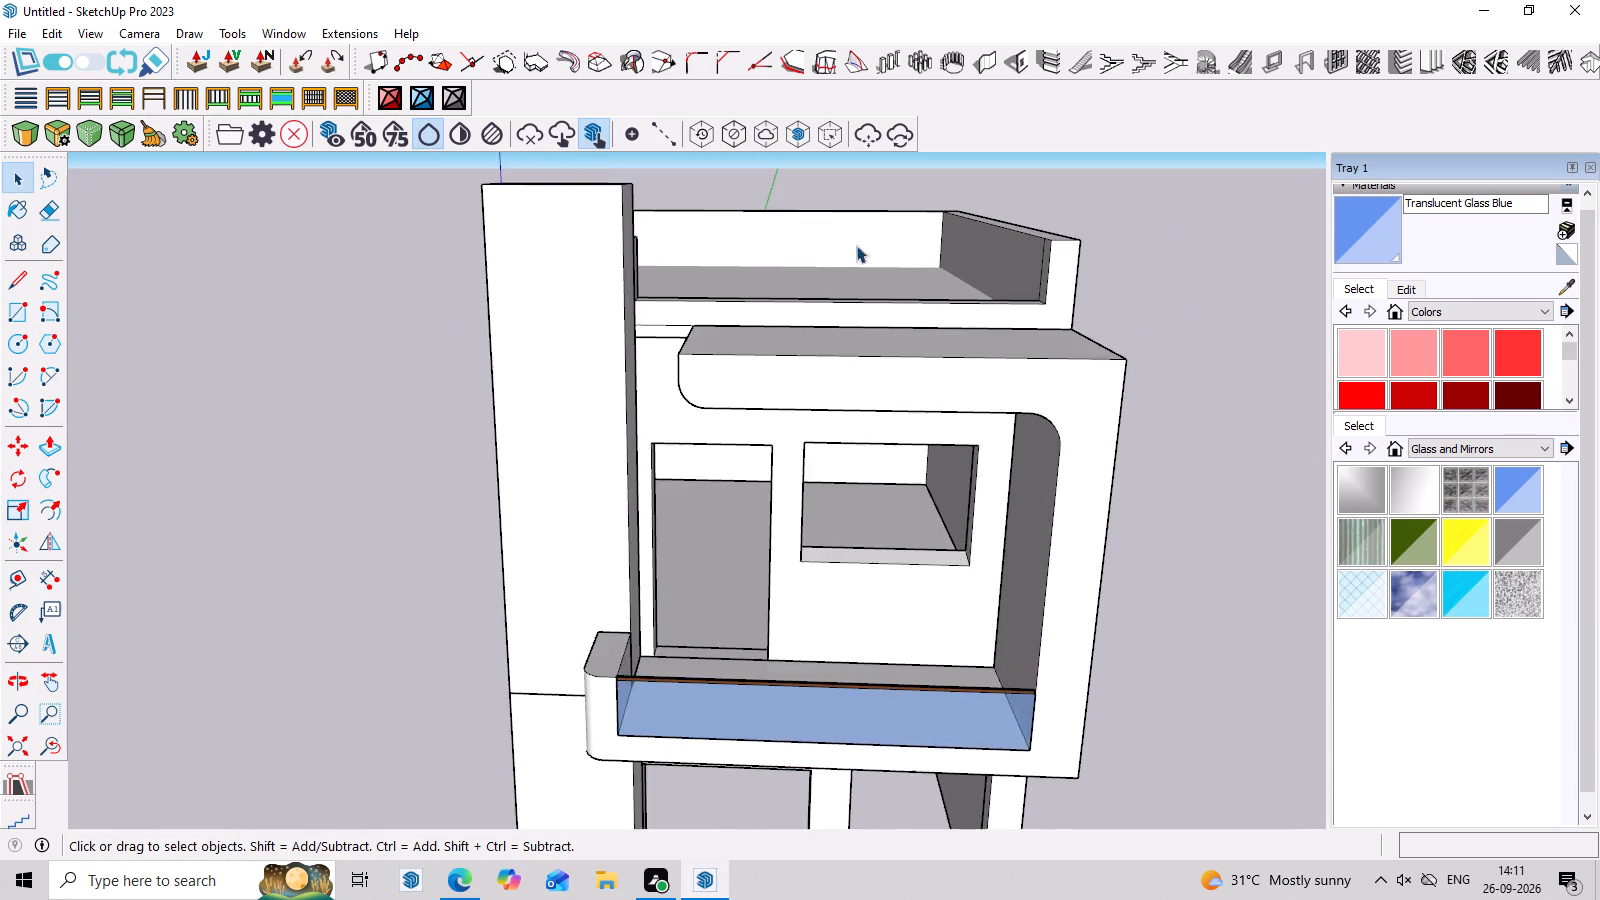
pyautogui.scroll(3, 856, 245)
pyautogui.moveTo(793, 284); pyautogui.dragTo(794, 262, button='middle')
pyautogui.scroll(-2, 636, 267)
pyautogui.moveTo(639, 269); pyautogui.dragTo(639, 314, button='middle')
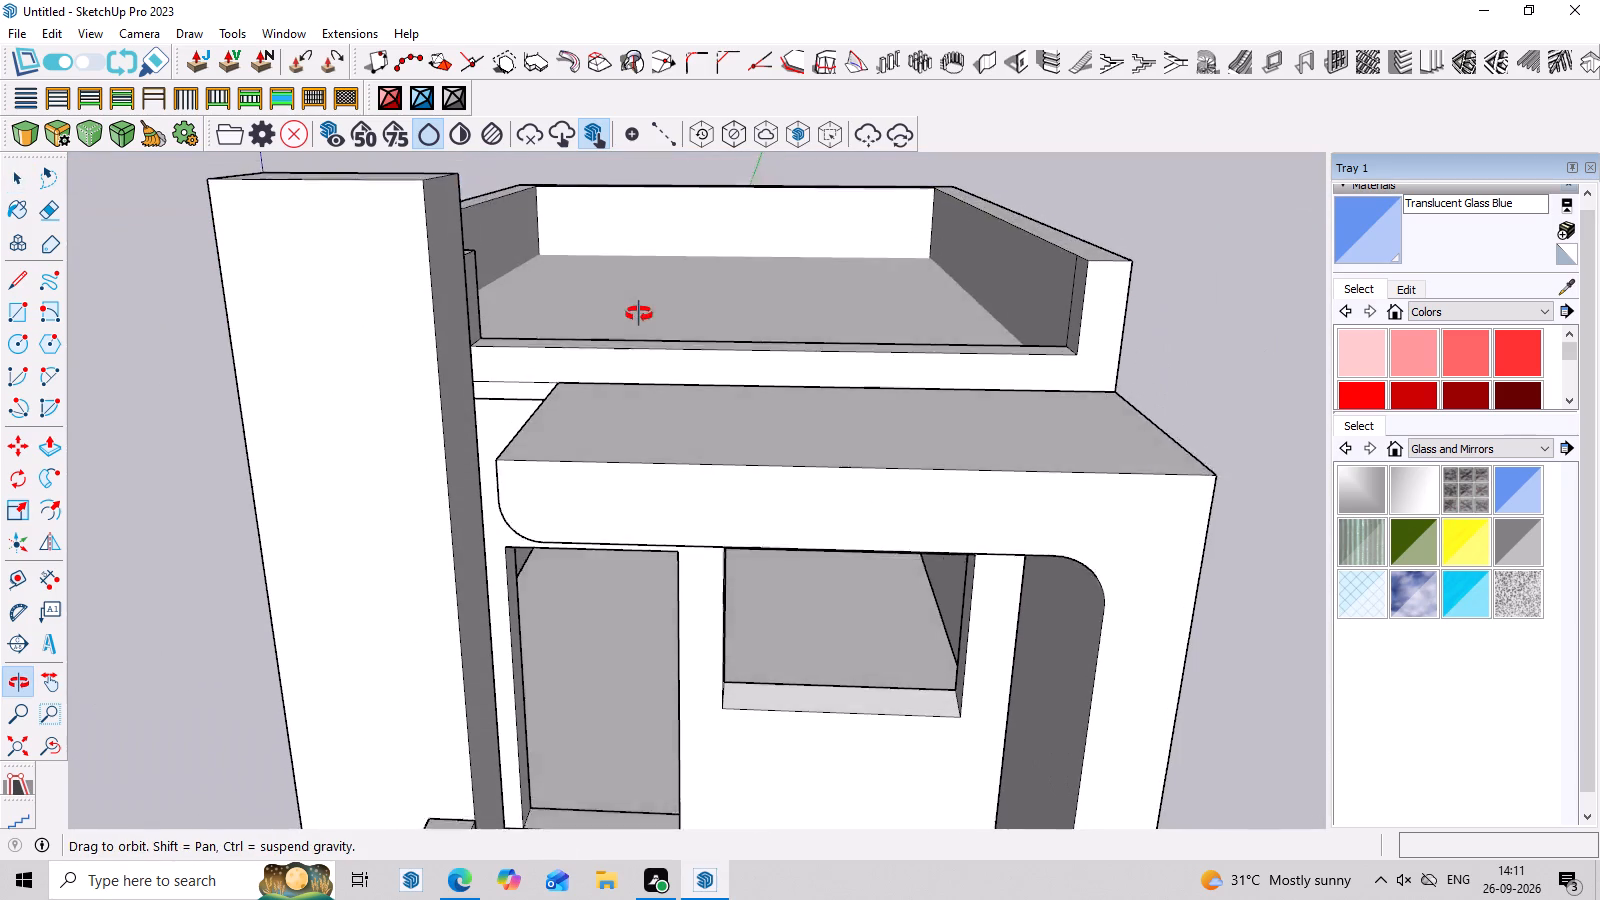
pyautogui.moveTo(639, 314); pyautogui.dragTo(639, 328, button='middle')
pyautogui.moveTo(639, 332); pyautogui.dragTo(528, 387, button='middle')
pyautogui.scroll(2, 402, 416)
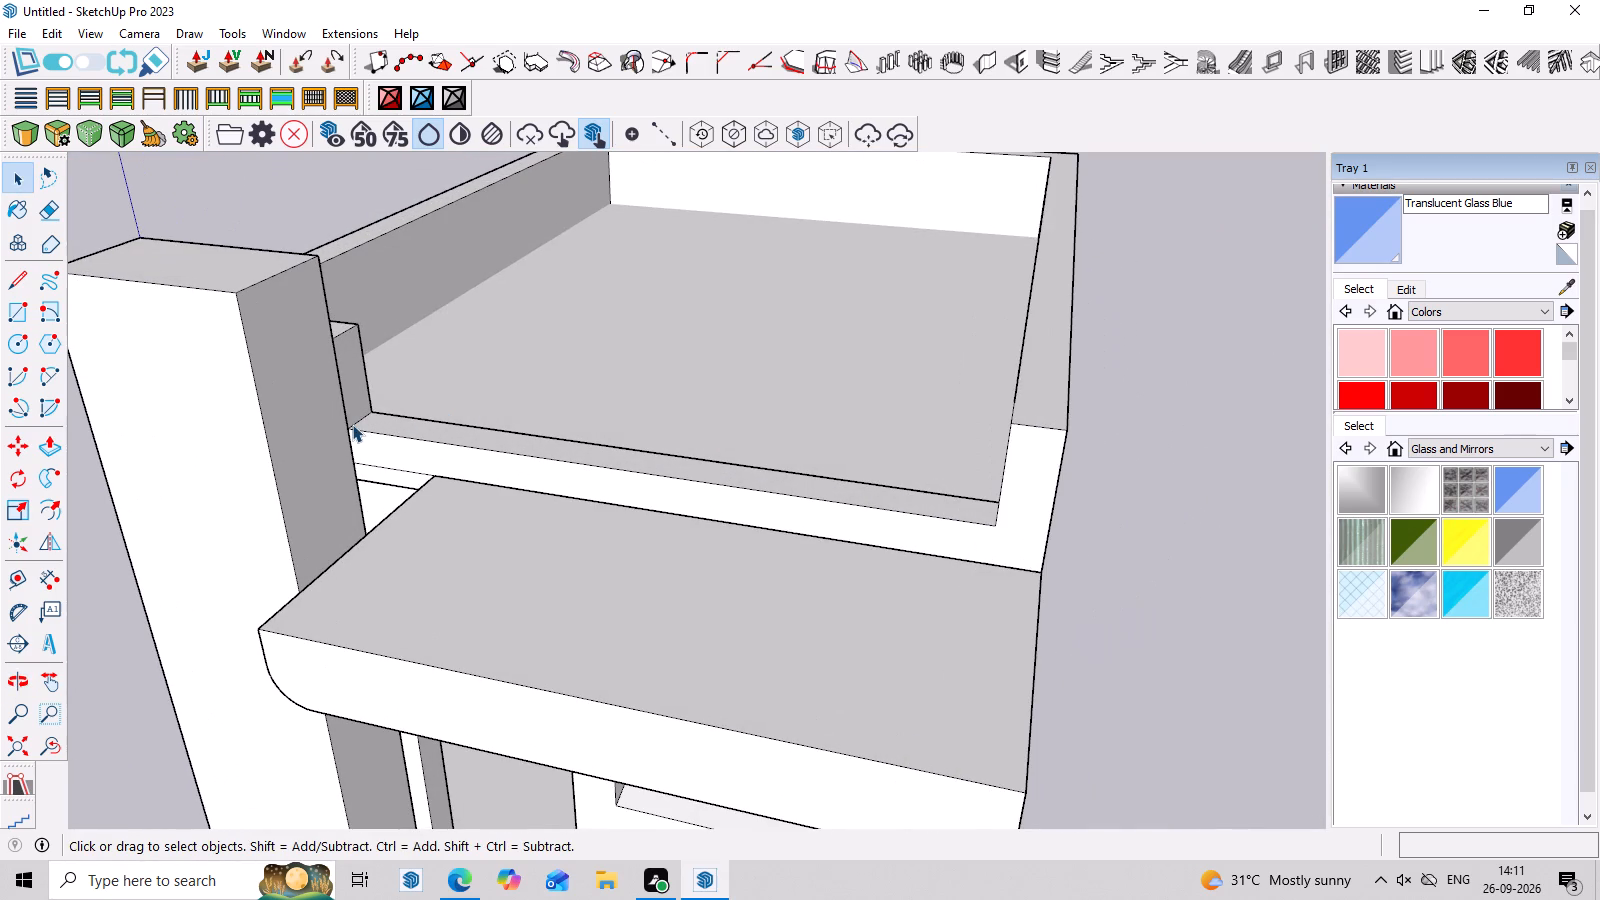
# Draw a thin rectangle about 11' 1" by 2" along the outer edge of the front parapet's top, between pillar and side wall.
pyautogui.press('r')
pyautogui.moveTo(358, 426); pyautogui.dragTo(299, 478, button='middle')
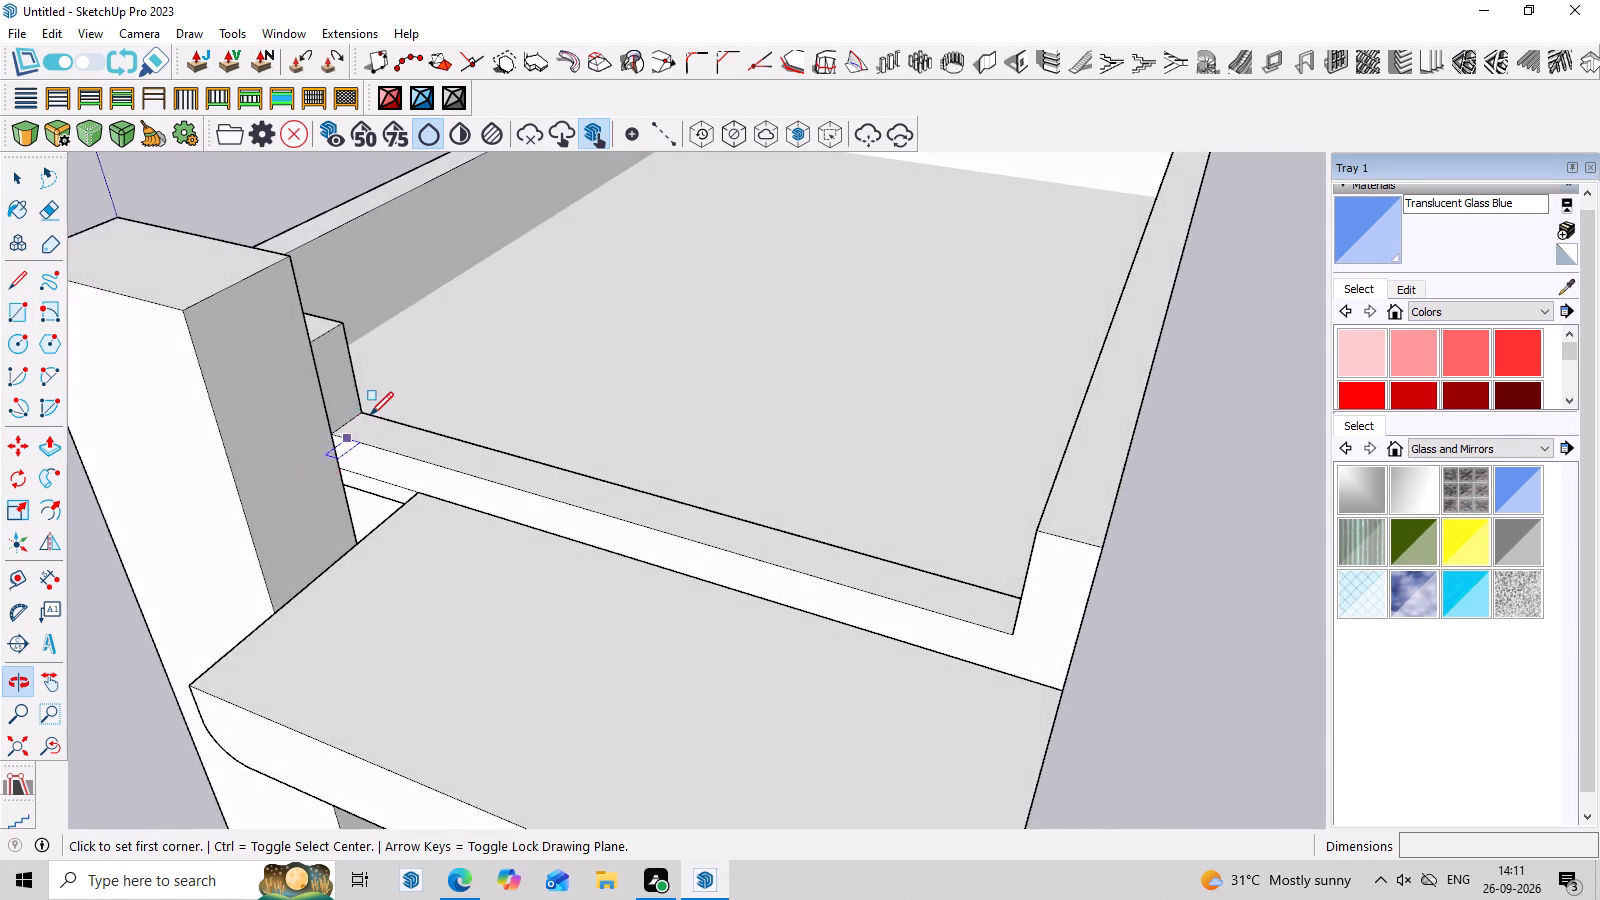
pyautogui.scroll(4, 372, 413)
pyautogui.click(313, 446)
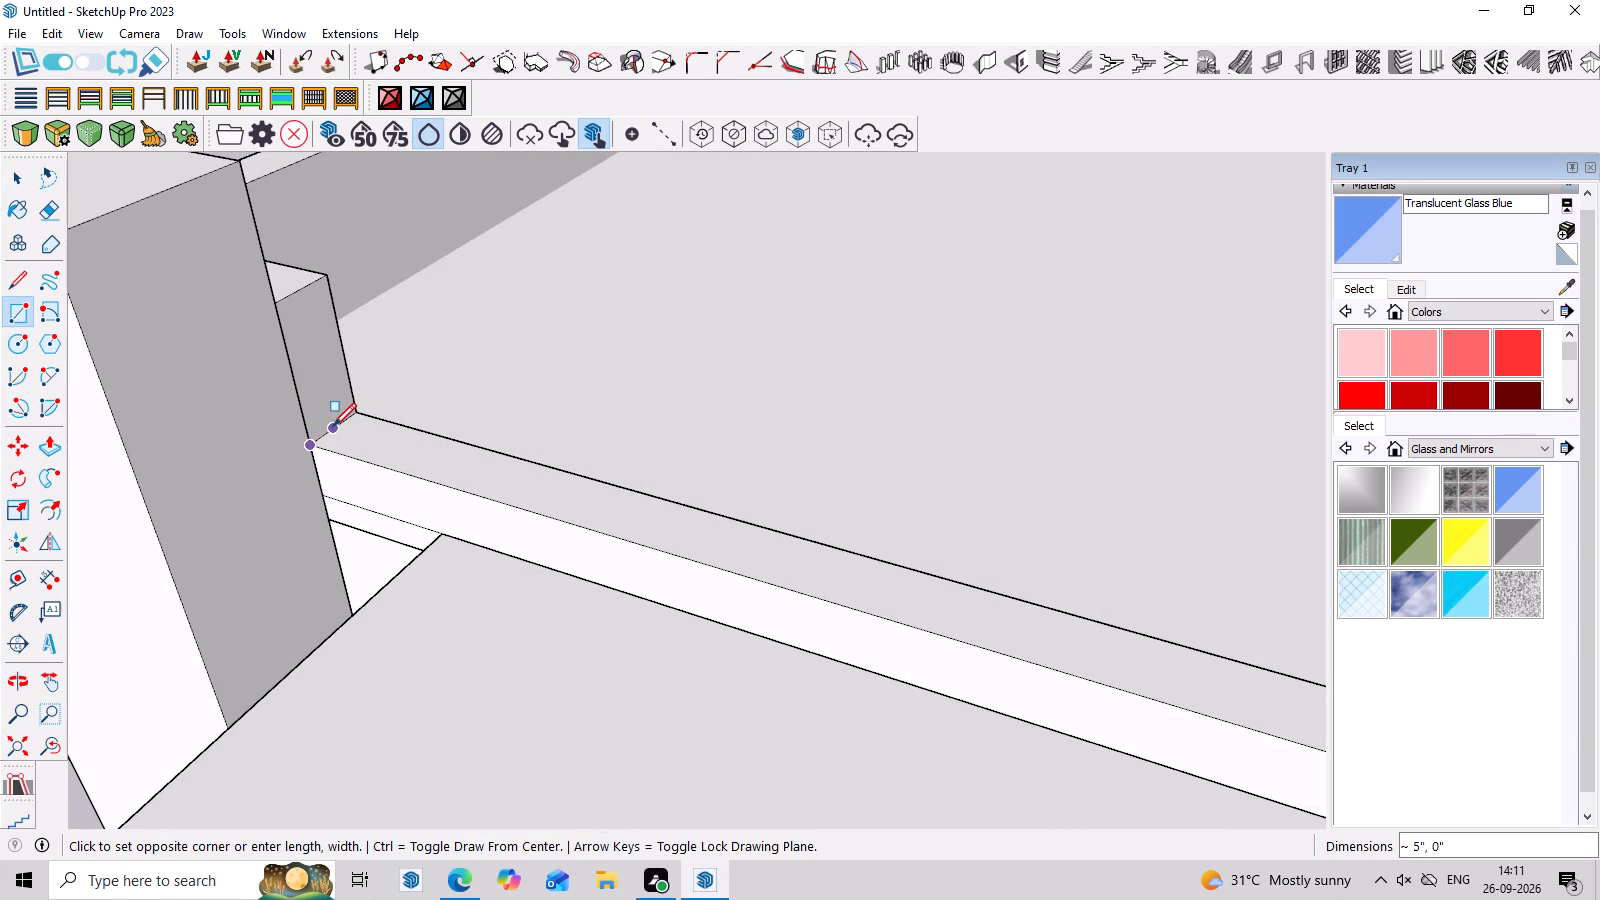
pyautogui.click(333, 426)
pyautogui.scroll(-3, 769, 595)
pyautogui.scroll(-3, 944, 653)
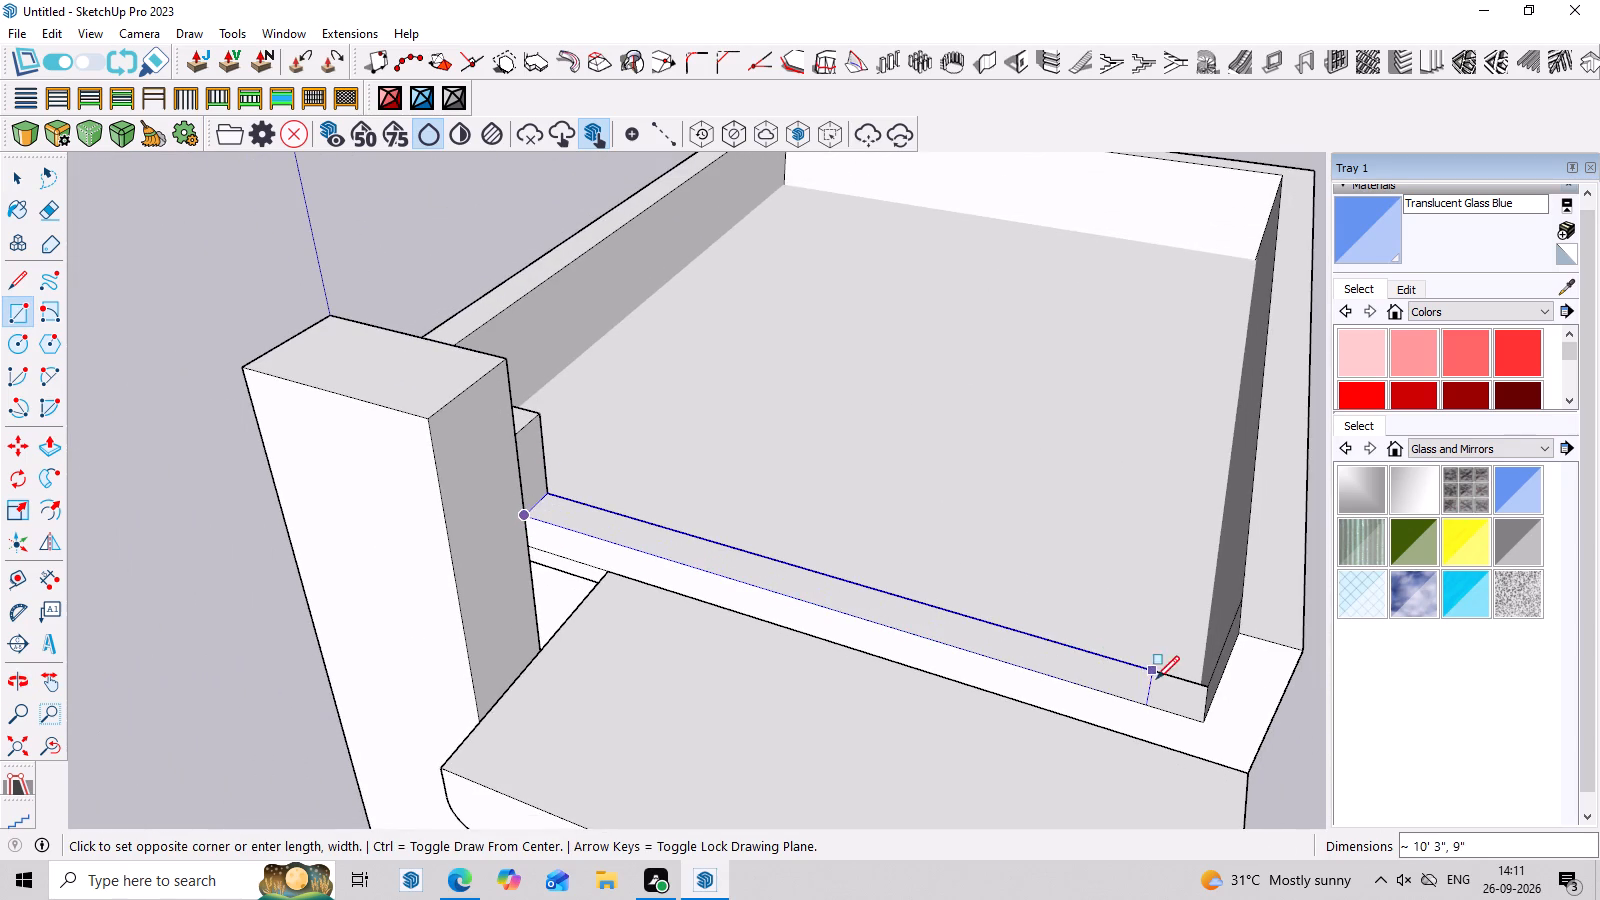
pyautogui.moveTo(1204, 704); pyautogui.dragTo(1231, 749, button='middle')
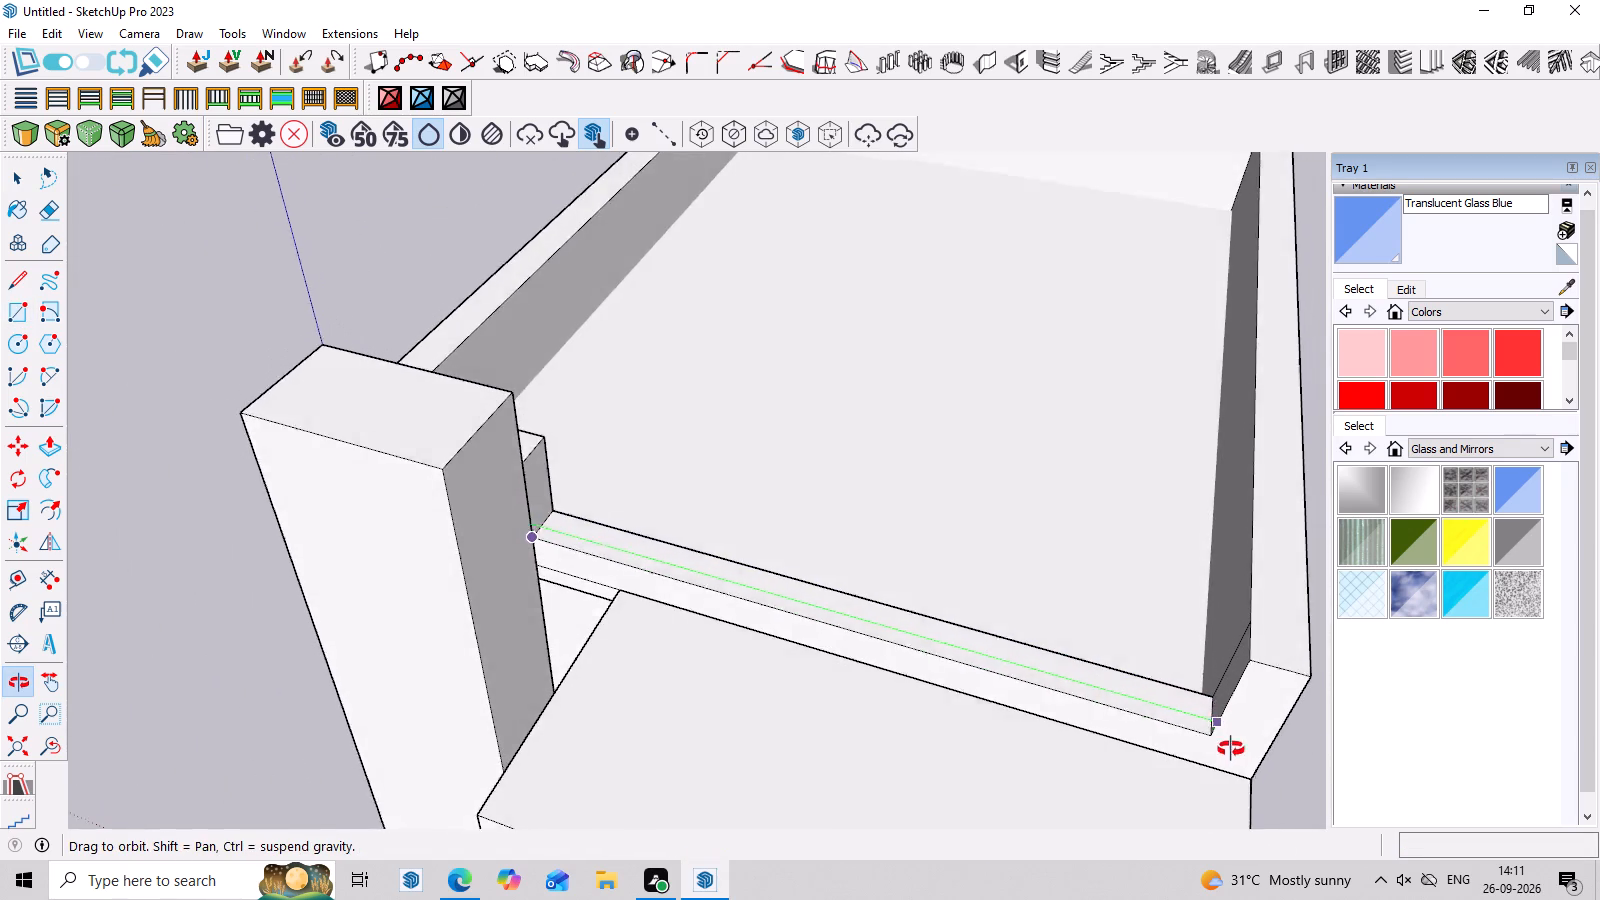
pyautogui.moveTo(1231, 749); pyautogui.dragTo(1232, 750, button='middle')
pyautogui.scroll(3, 1224, 734)
pyautogui.moveTo(1208, 708); pyautogui.dragTo(1232, 771, button='middle')
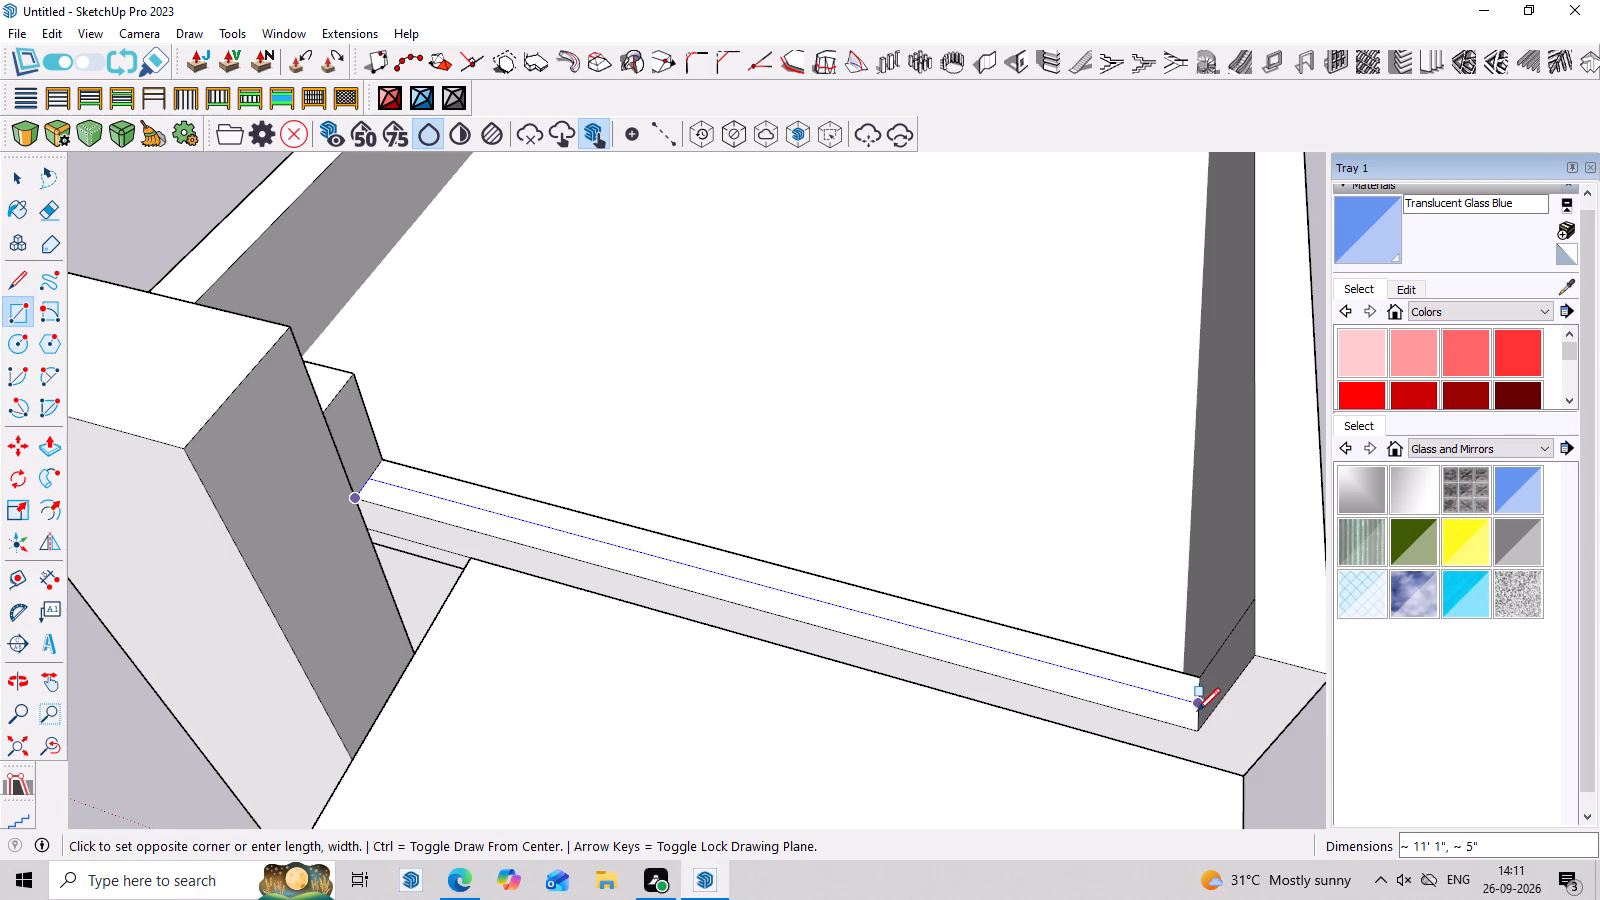
pyautogui.scroll(3, 1197, 714)
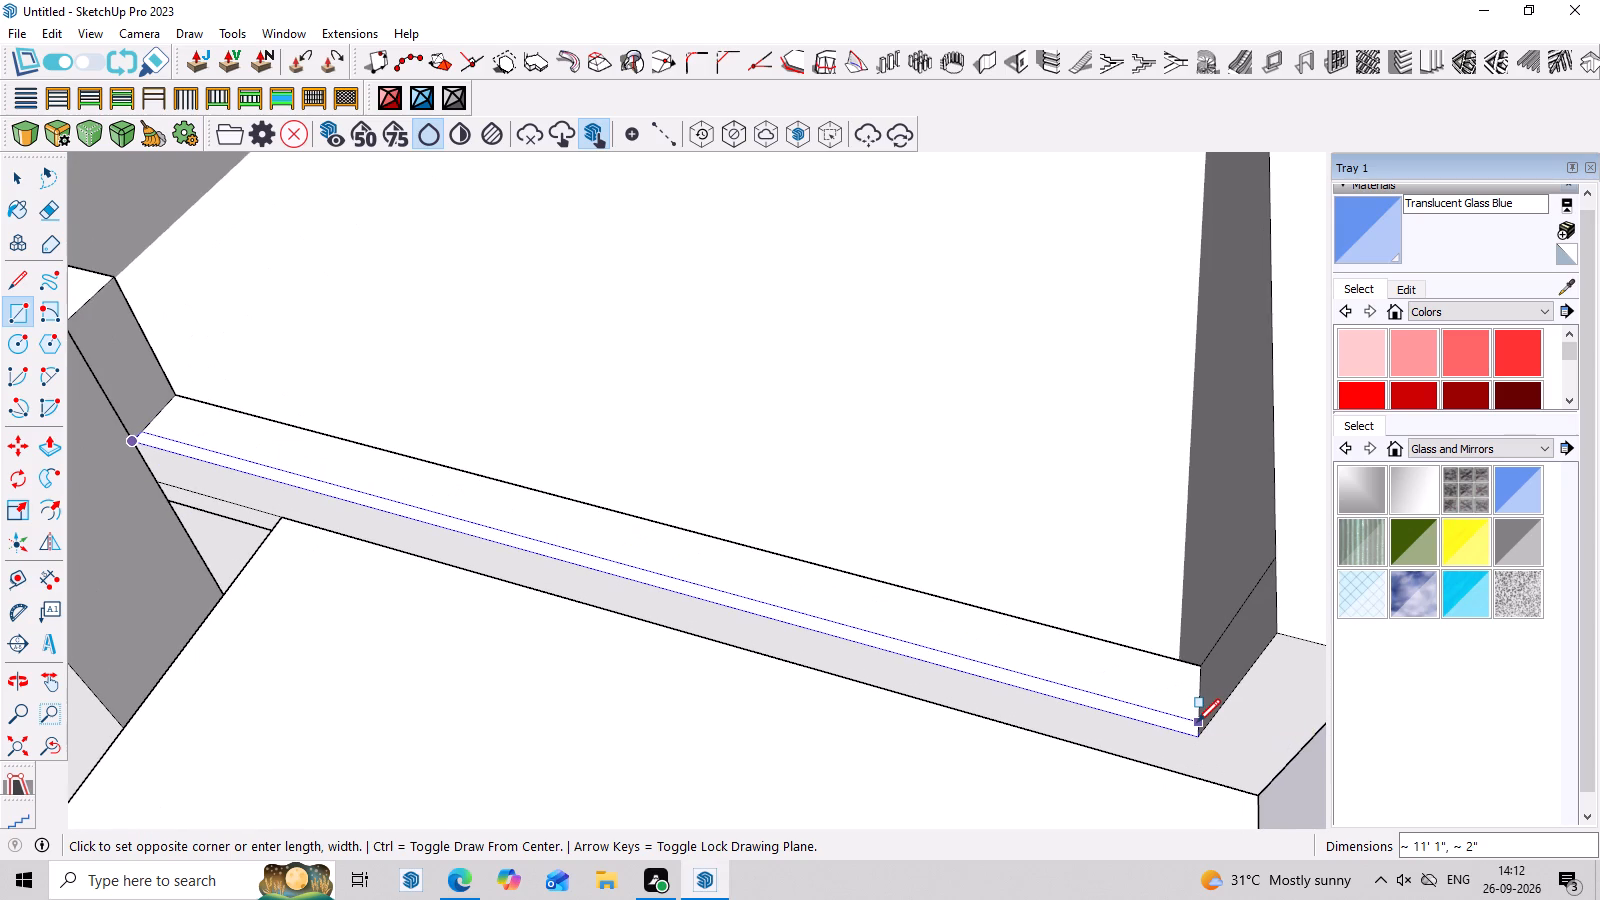
pyautogui.click(1197, 722)
pyautogui.press('space')
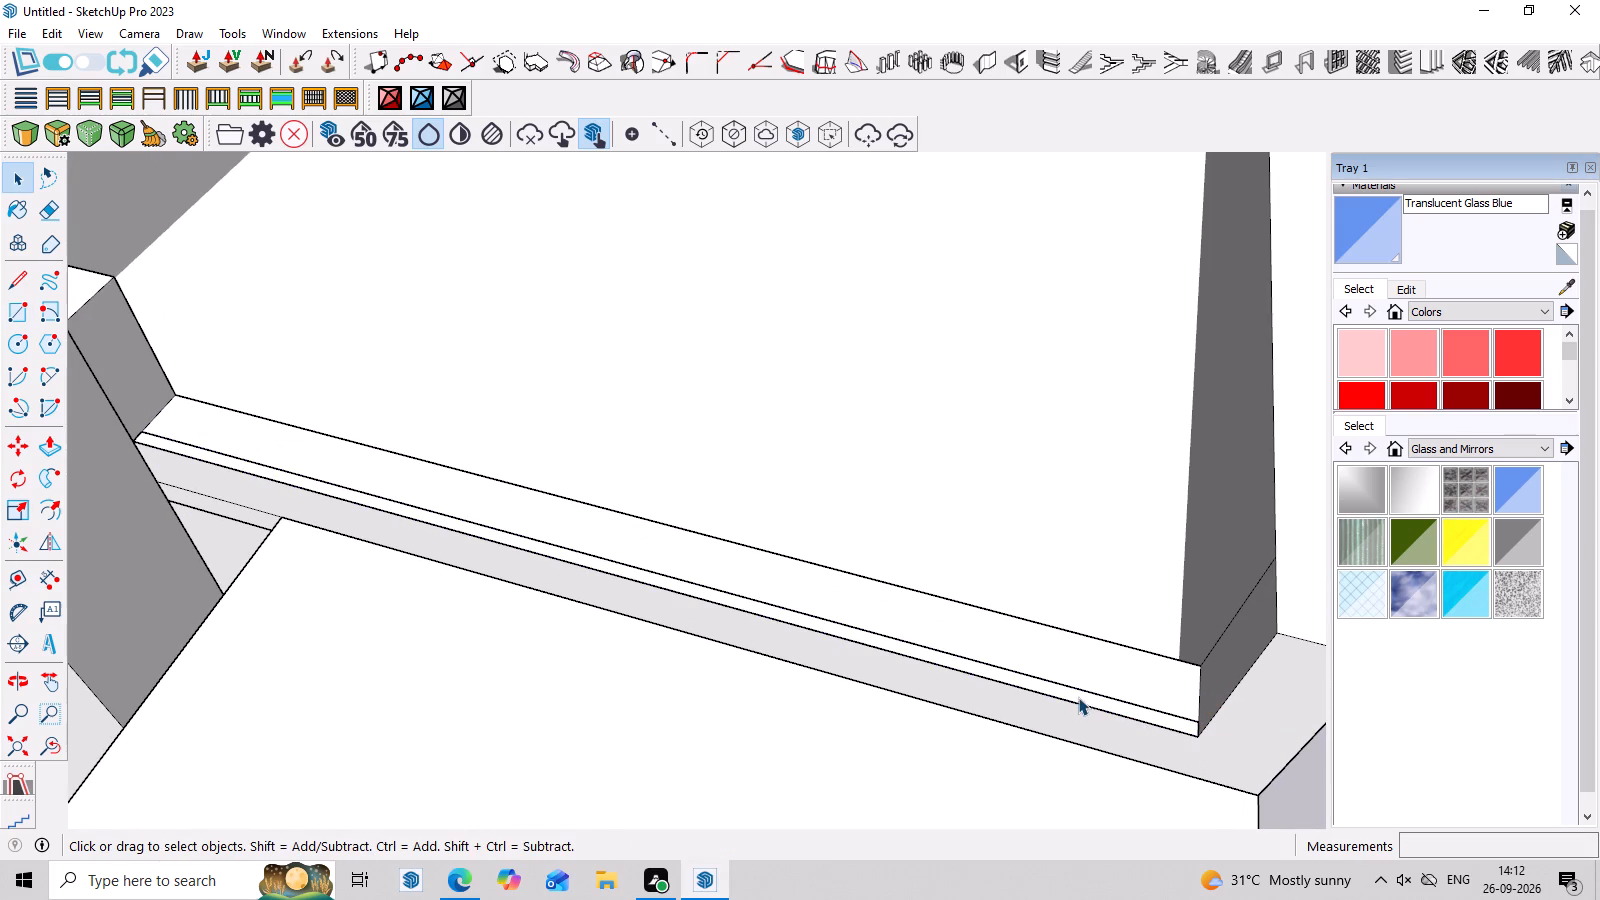
# Group the thin strip on the parapet, open the group and extrude the face upward 1" into a bar.
pyautogui.tripleClick(1080, 697)
pyautogui.rightClick(1080, 697)
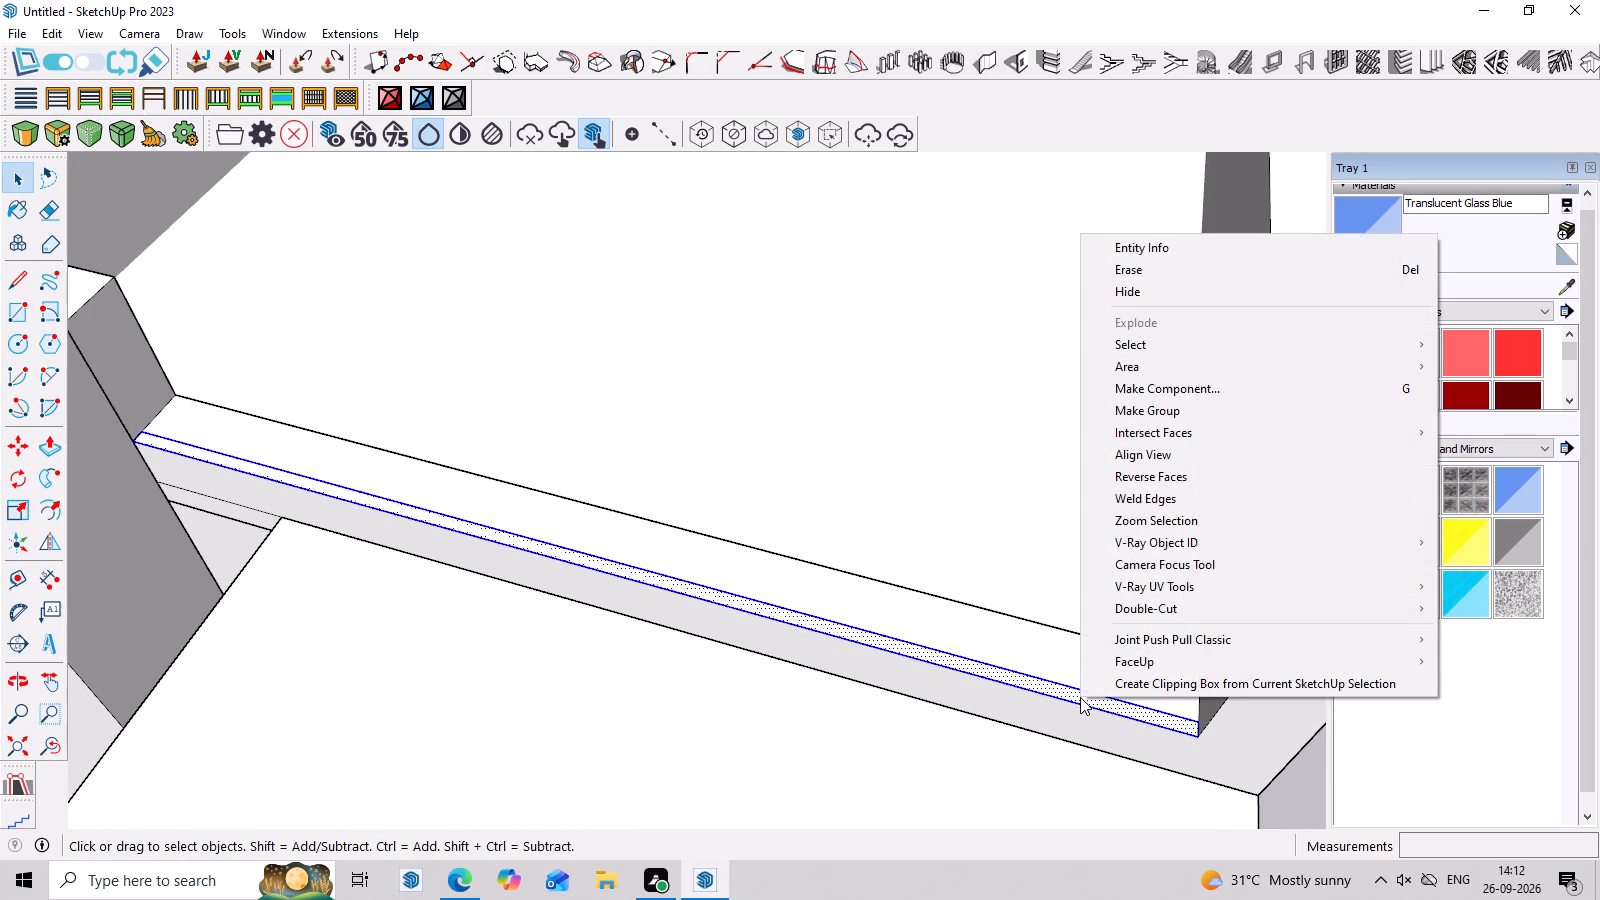
pyautogui.click(1182, 407)
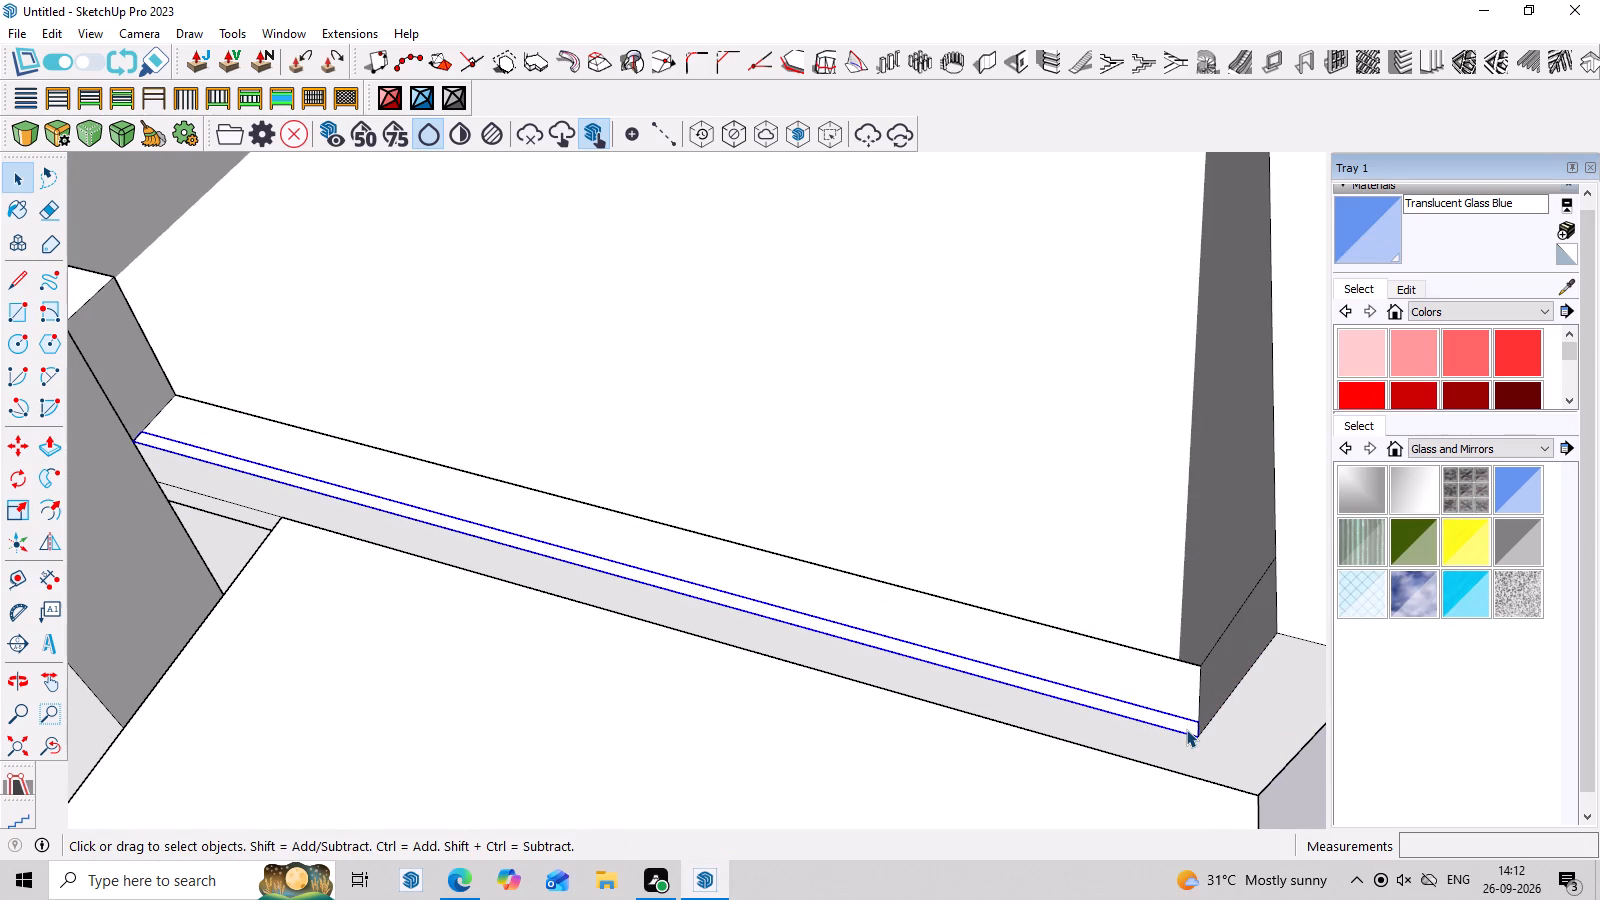
pyautogui.doubleClick(1186, 728)
pyautogui.click(1186, 728)
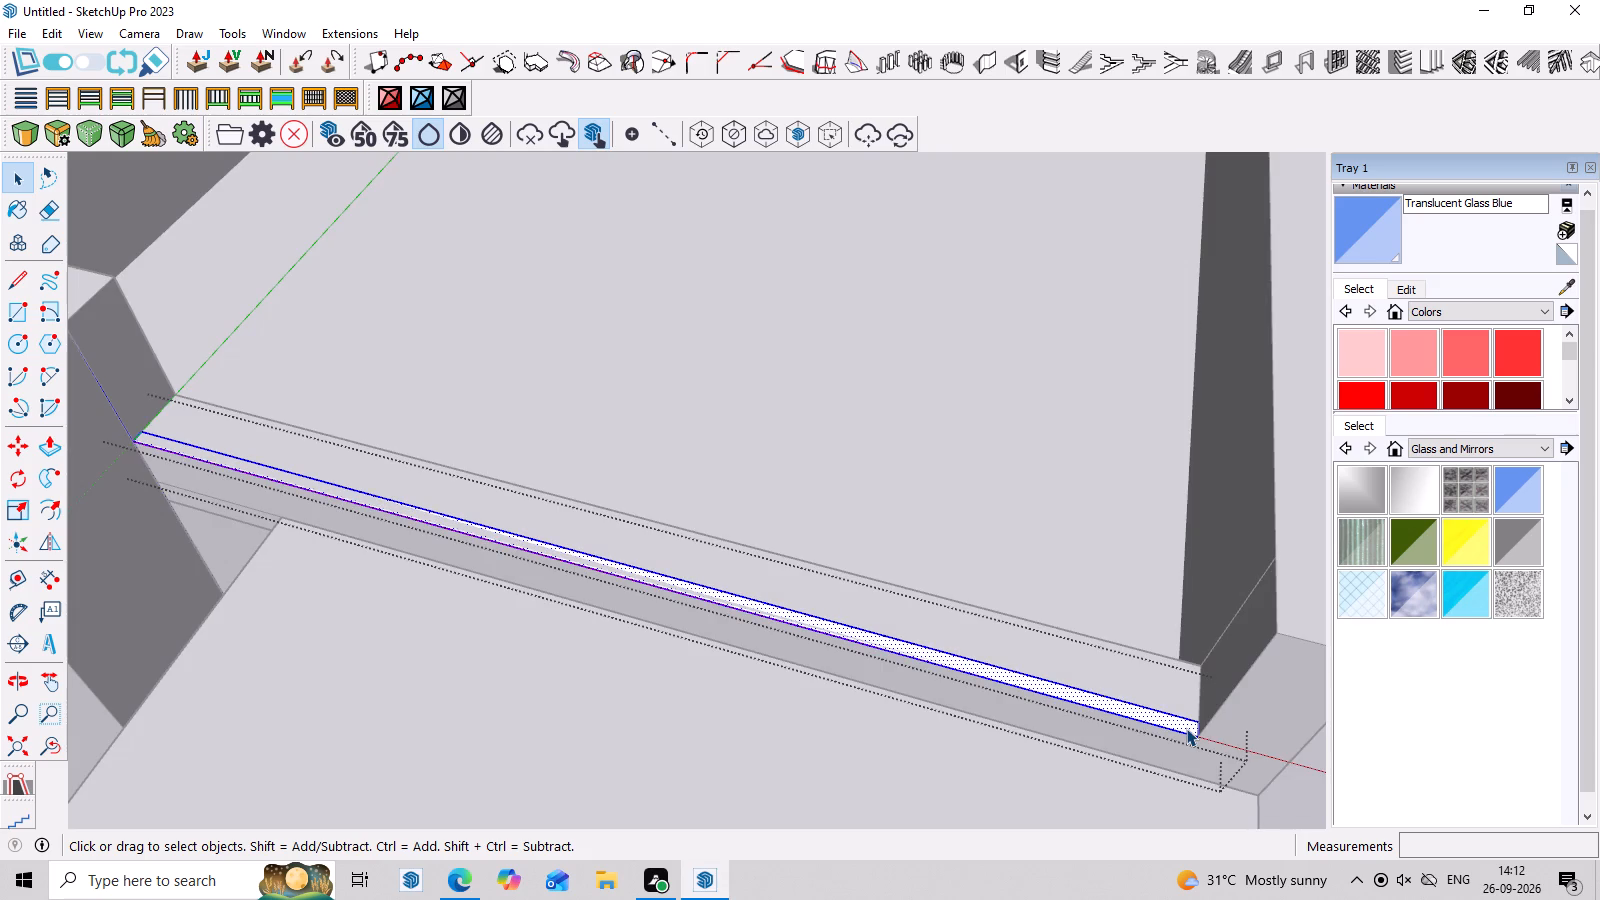
pyautogui.press('p')
pyautogui.click(1186, 728)
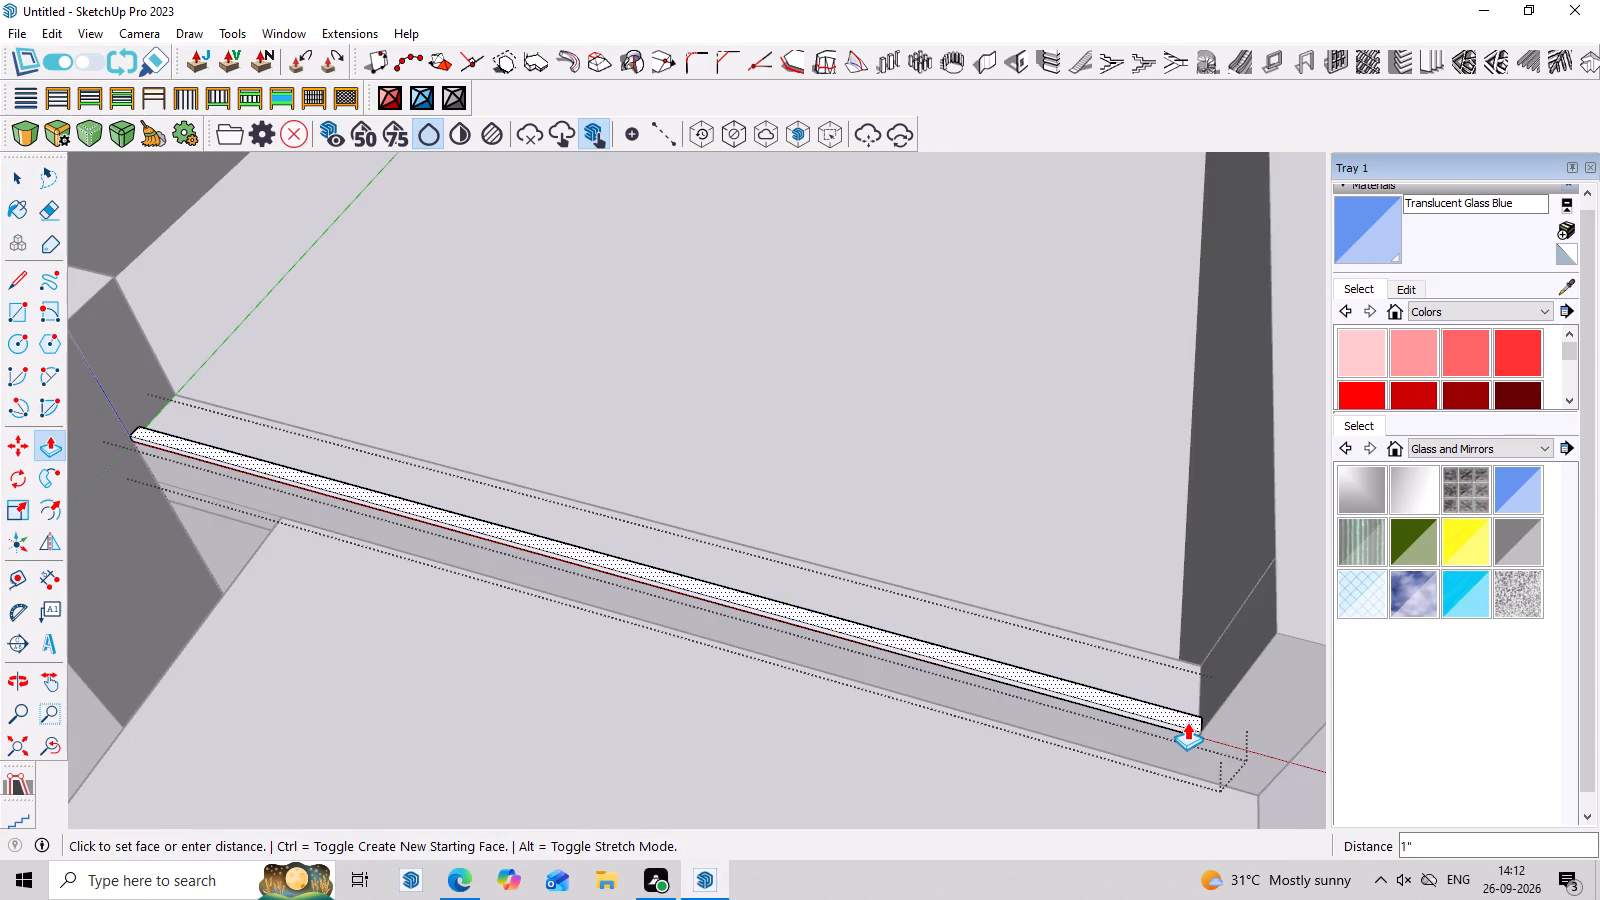
pyautogui.click(1187, 722)
pyautogui.press('space')
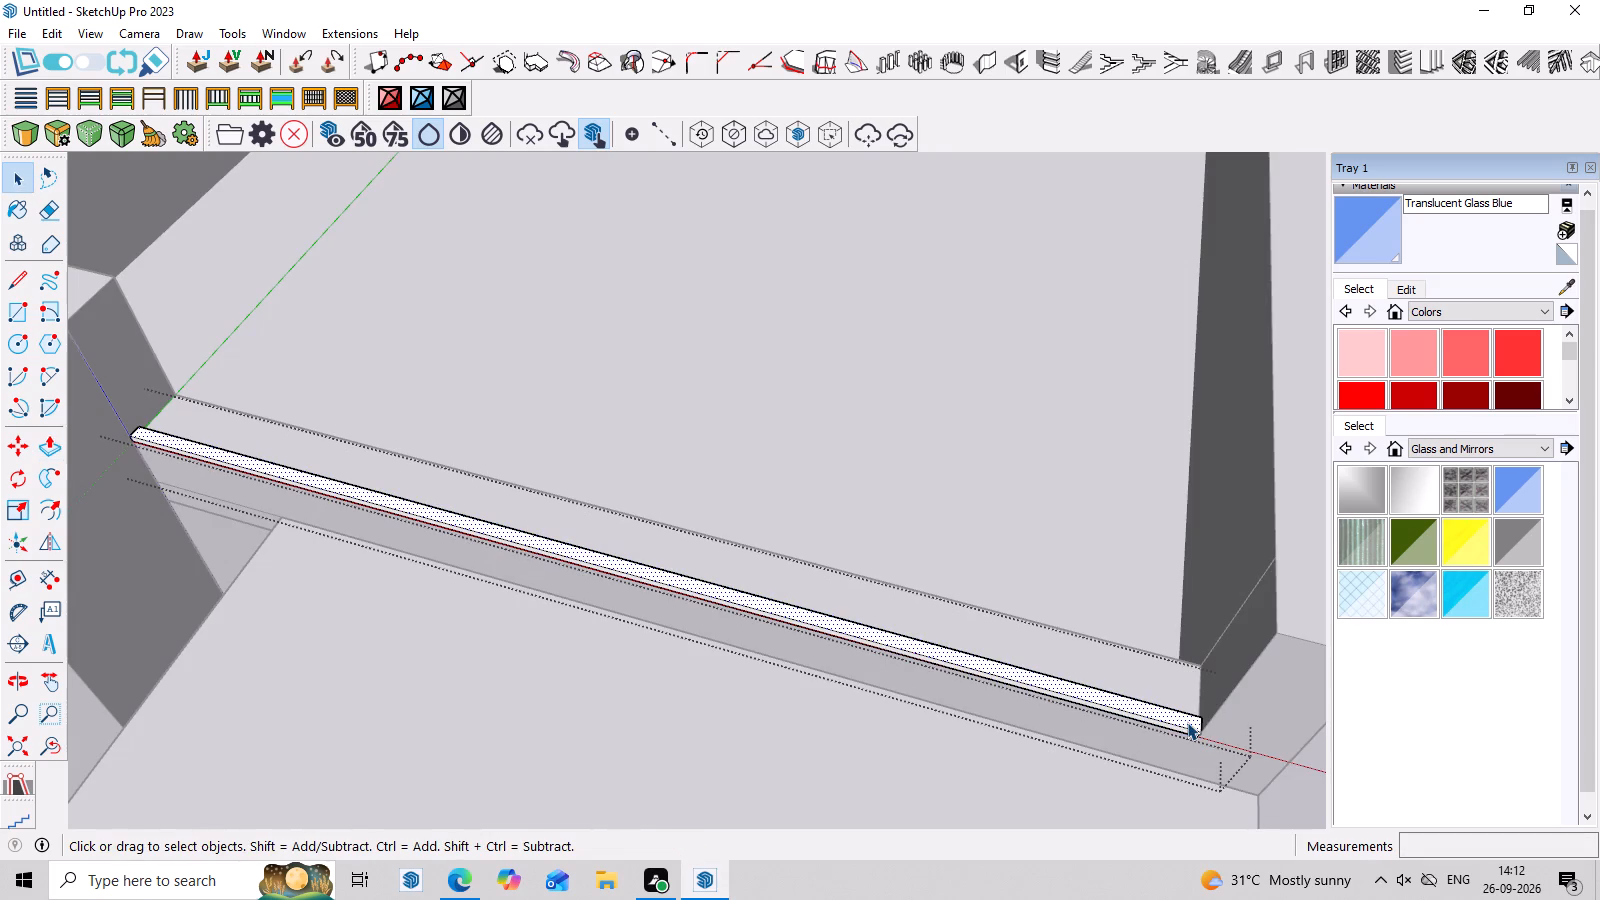
# Group the solid bar and copy it up about 1' 6", aligning its end with the side wall's top front corner.
pyautogui.tripleClick(1187, 722)
pyautogui.rightClick(1187, 722)
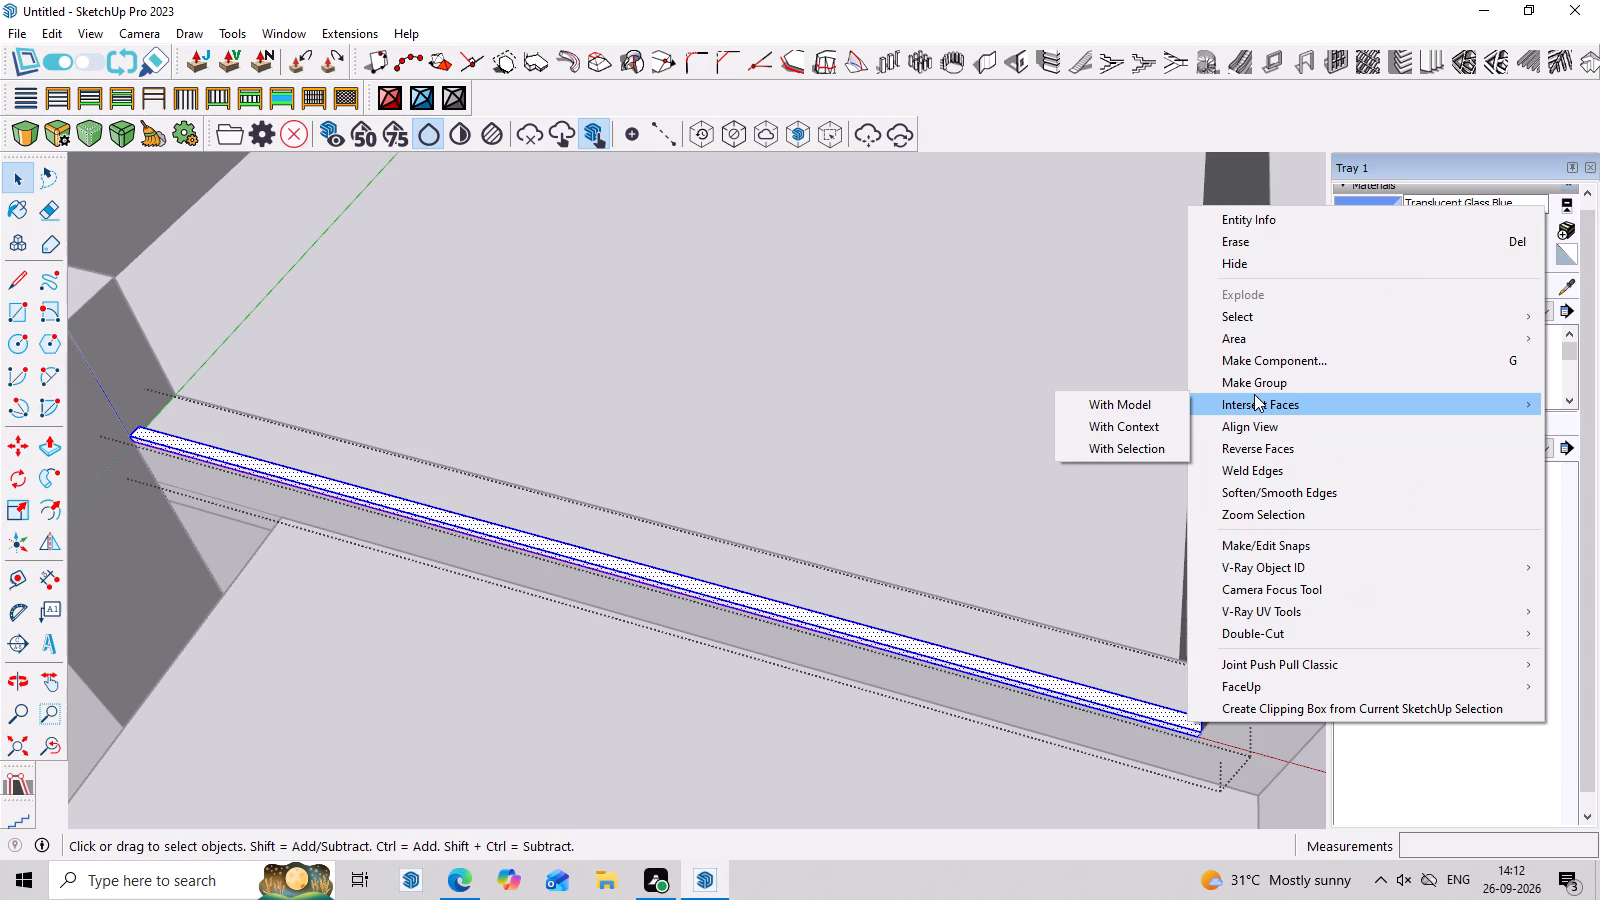
pyautogui.click(1255, 385)
pyautogui.moveTo(1181, 702); pyautogui.dragTo(1184, 488, button='middle')
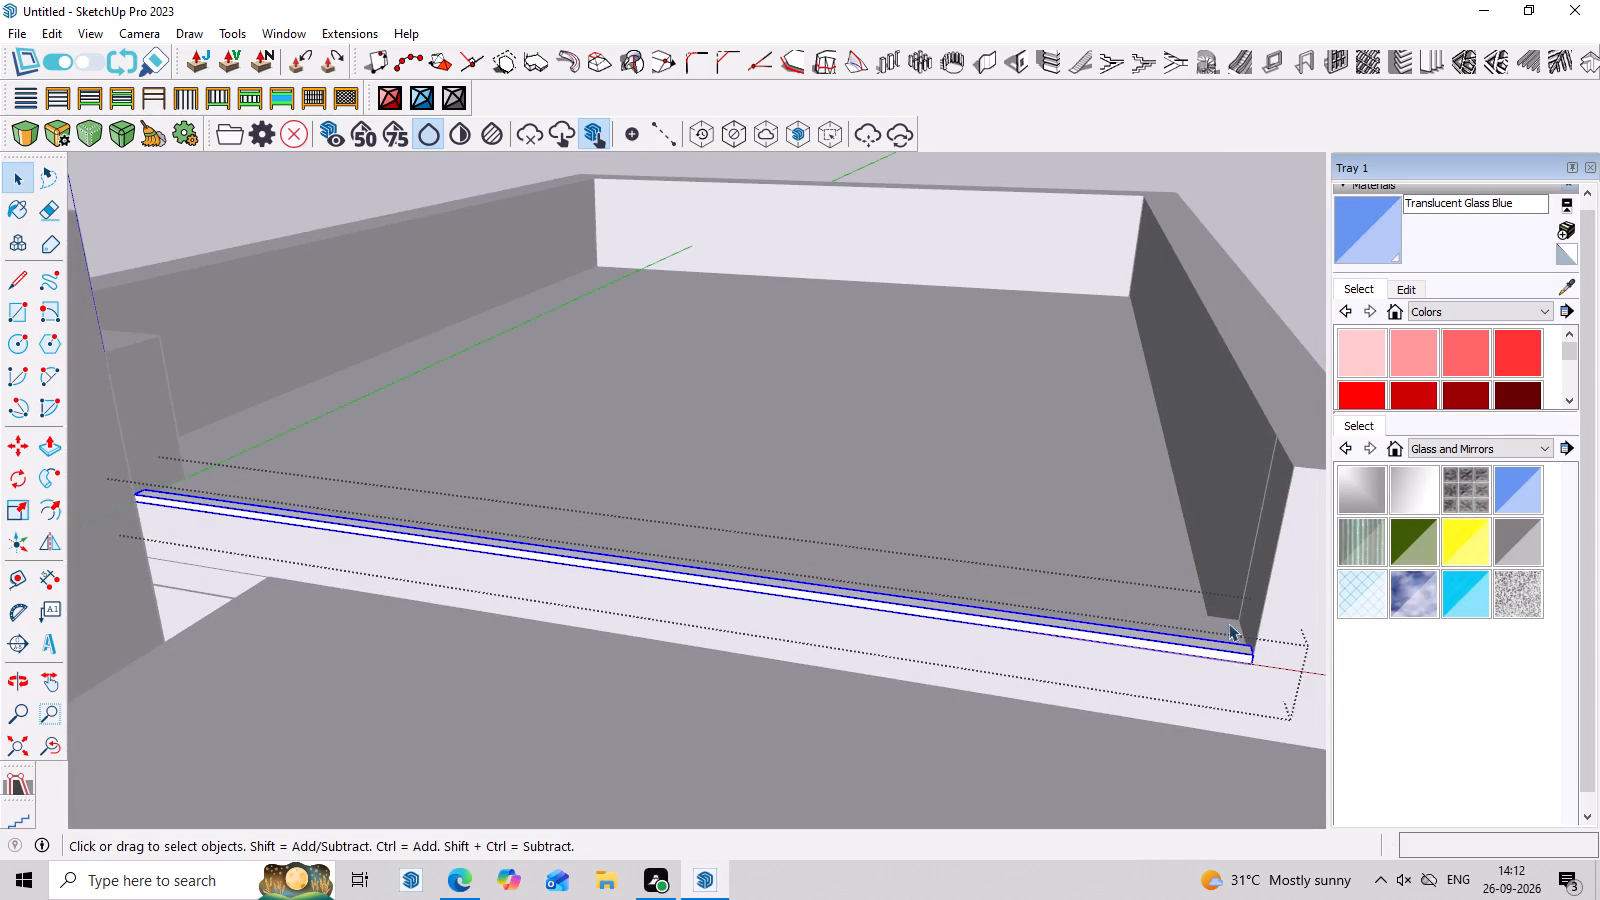
pyautogui.press('m')
pyautogui.scroll(2, 1260, 658)
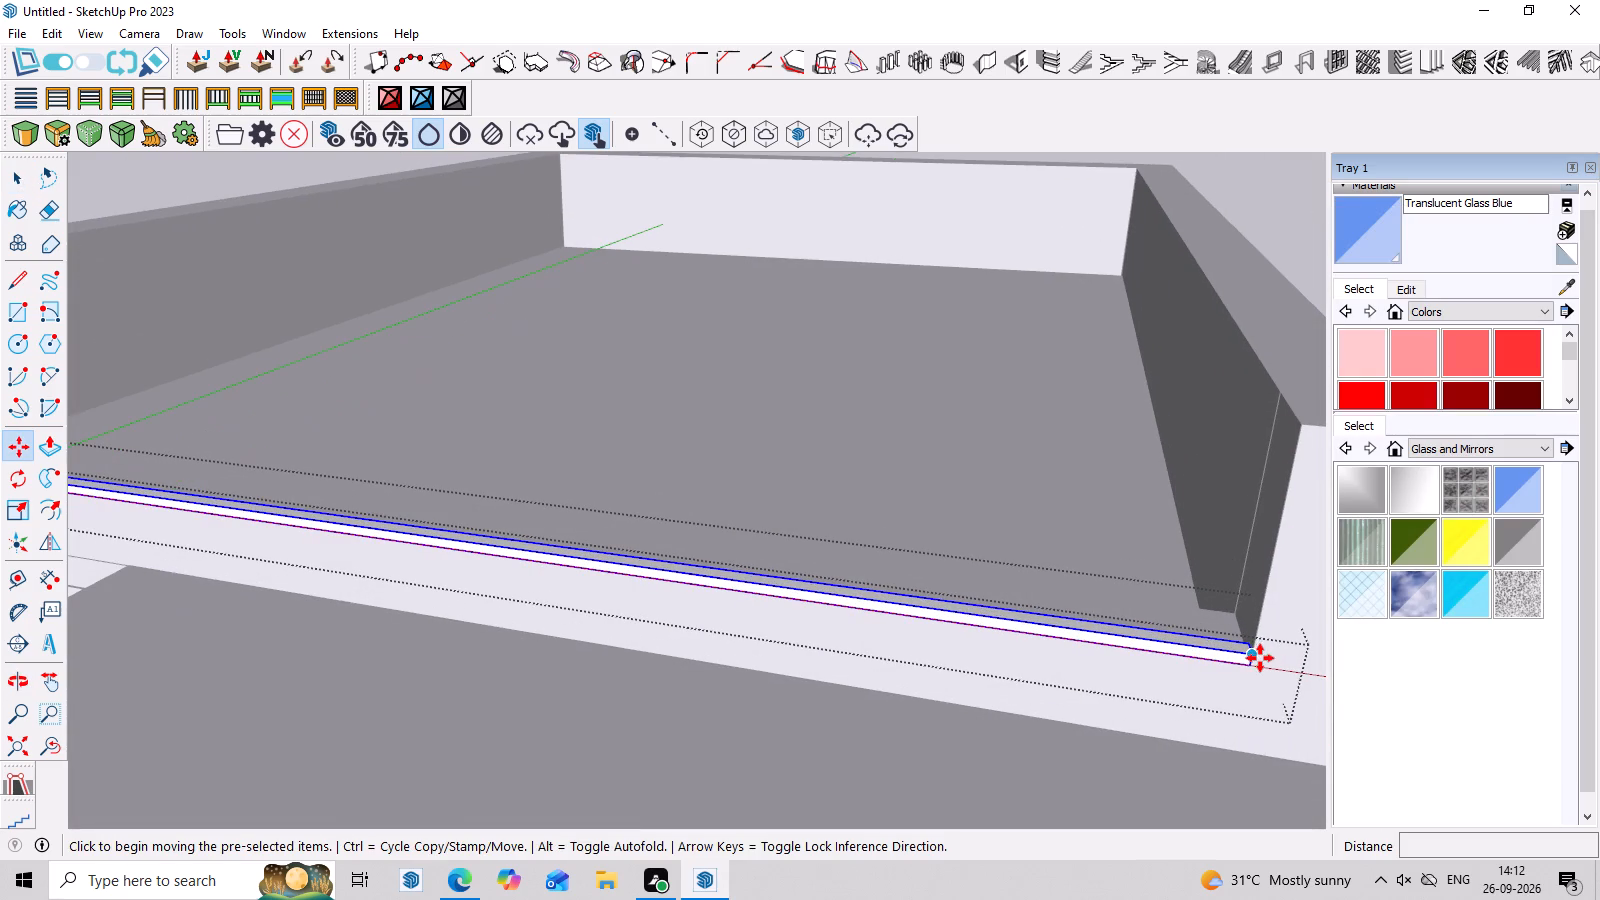
pyautogui.keyDown('ctrl'); pyautogui.click(1250, 667); pyautogui.keyUp('ctrl')
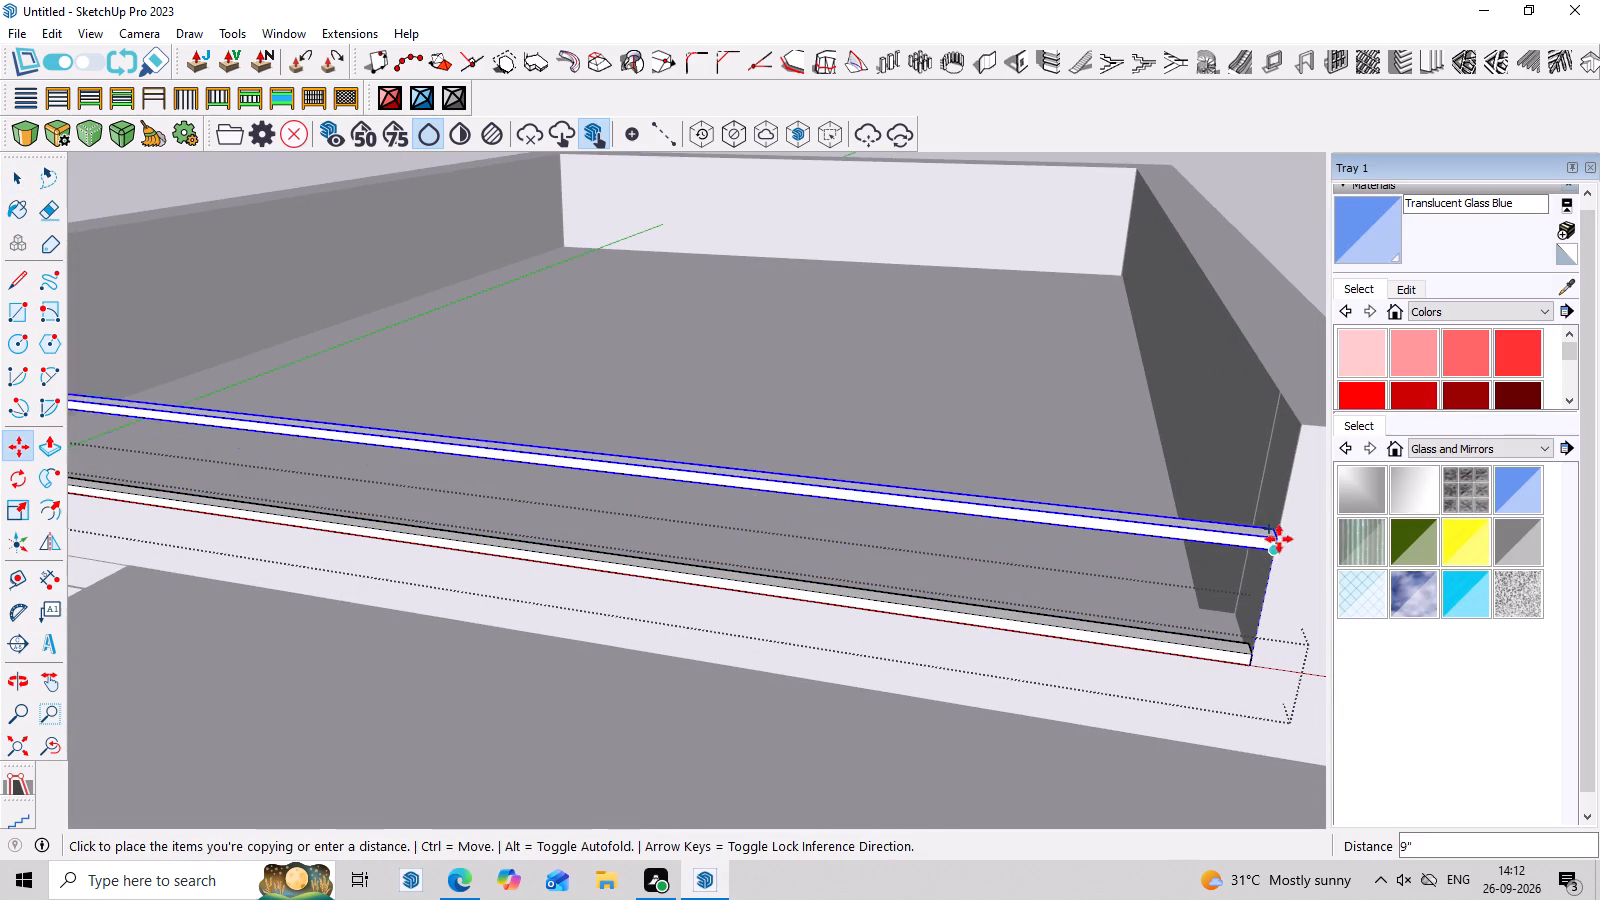
pyautogui.click(1298, 446)
pyautogui.scroll(7, 1310, 429)
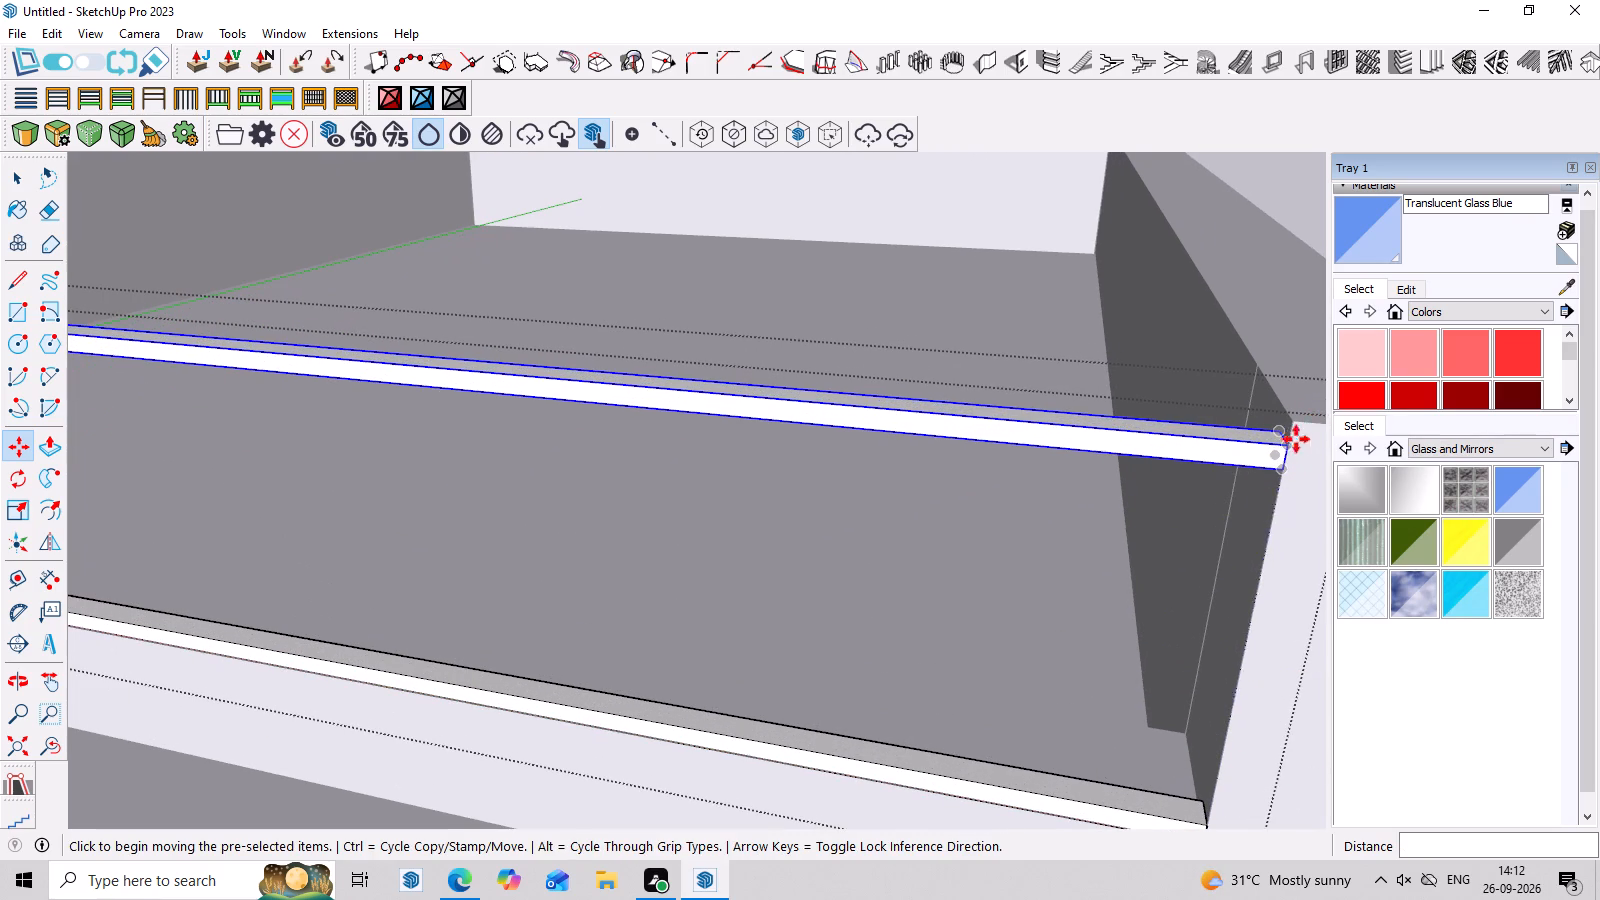
pyautogui.click(1283, 446)
pyautogui.click(1293, 429)
# Paint the two thin rail bars over the front roof parapet with the Wood Veneer 01 material.
pyautogui.scroll(-6, 1113, 502)
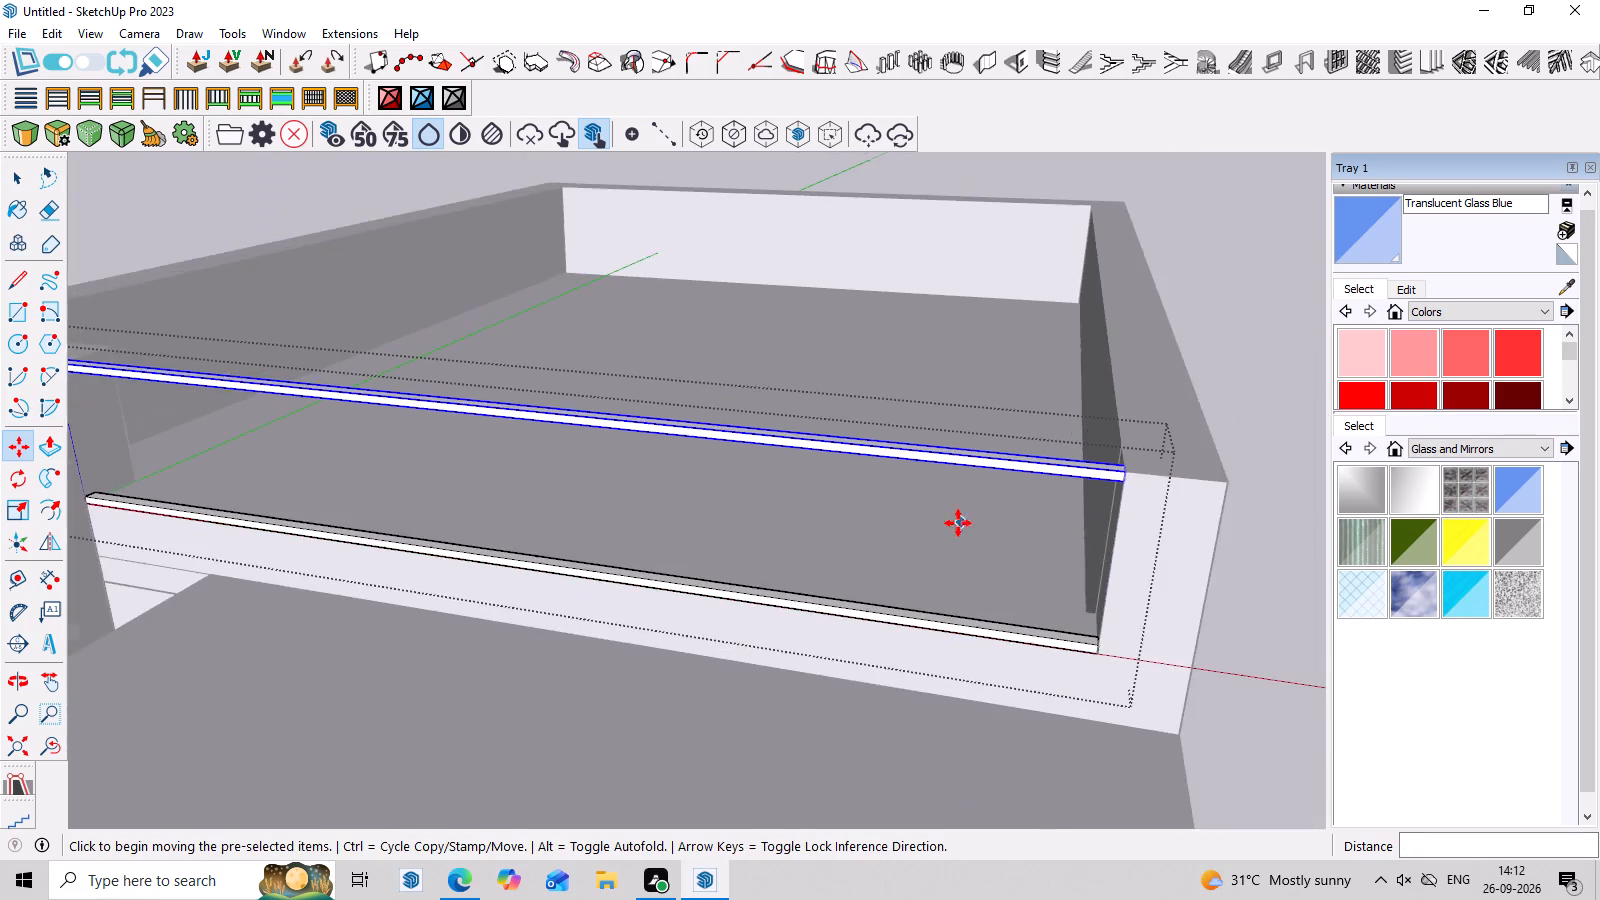
pyautogui.scroll(-9, 958, 523)
pyautogui.moveTo(1034, 654); pyautogui.dragTo(1191, 551, button='middle')
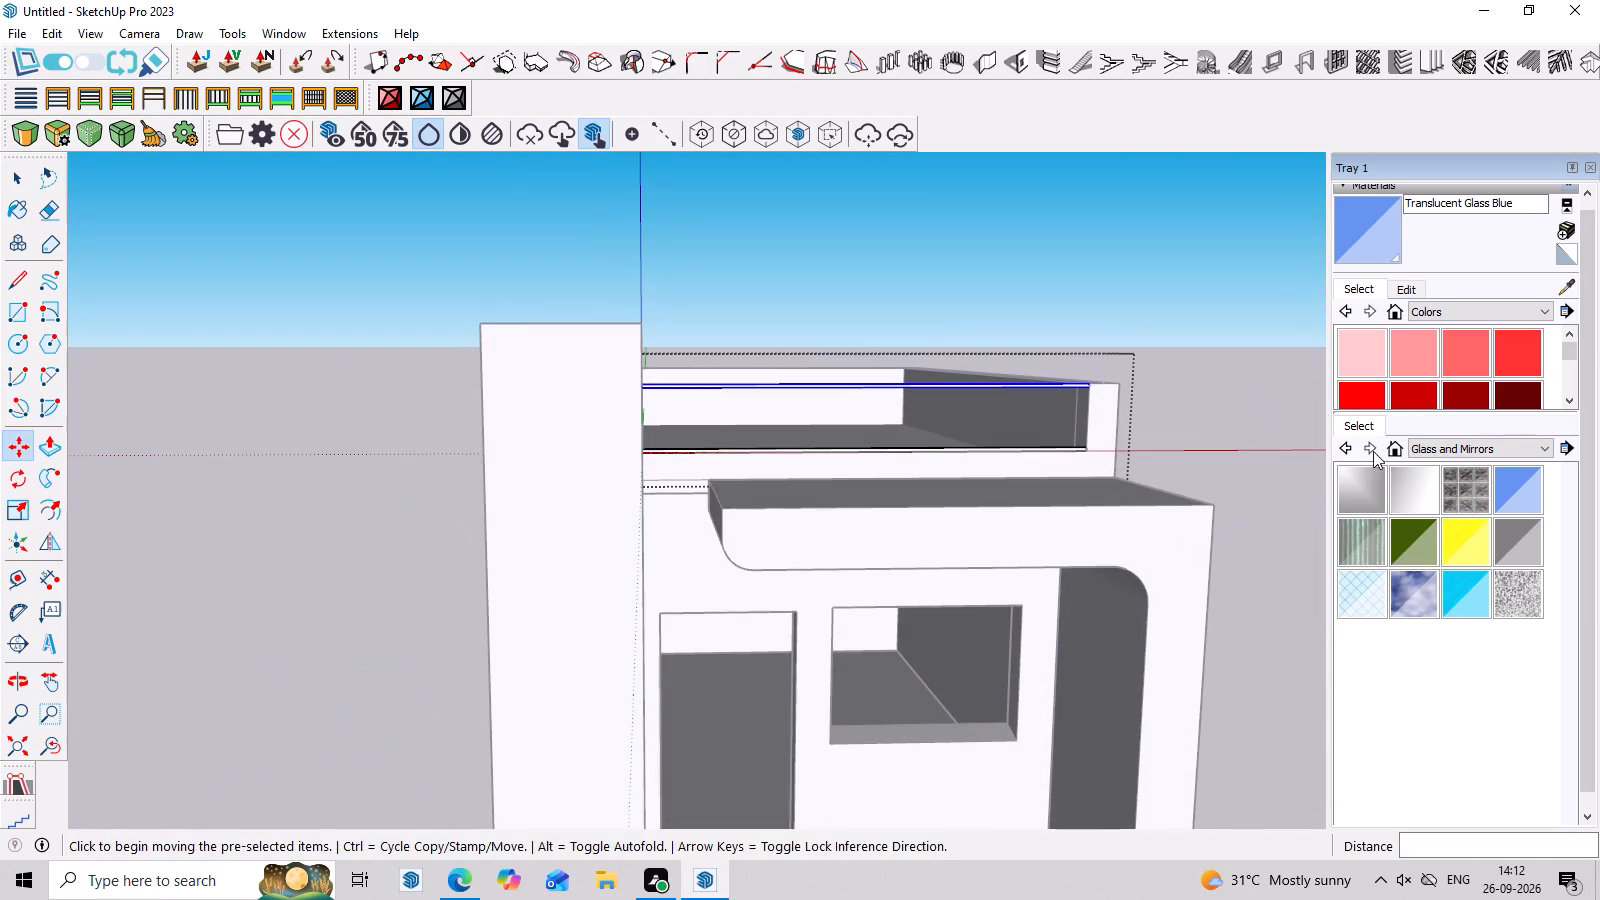
pyautogui.click(1460, 450)
pyautogui.scroll(-4, 1441, 605)
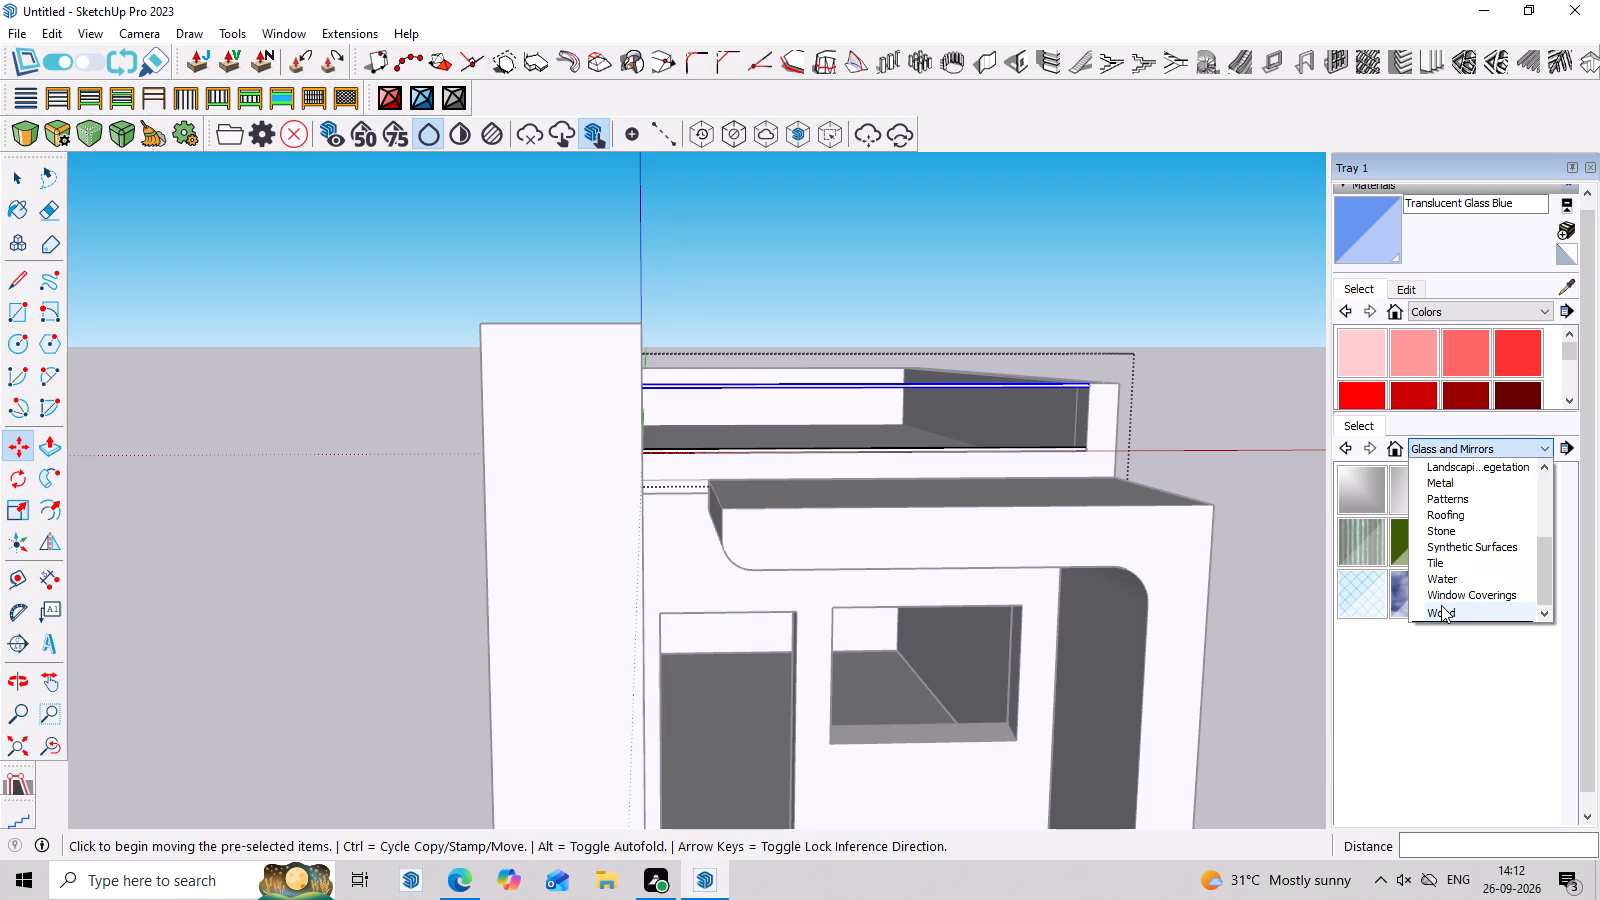
pyautogui.scroll(-3, 1441, 605)
pyautogui.click(1441, 611)
pyautogui.click(1465, 599)
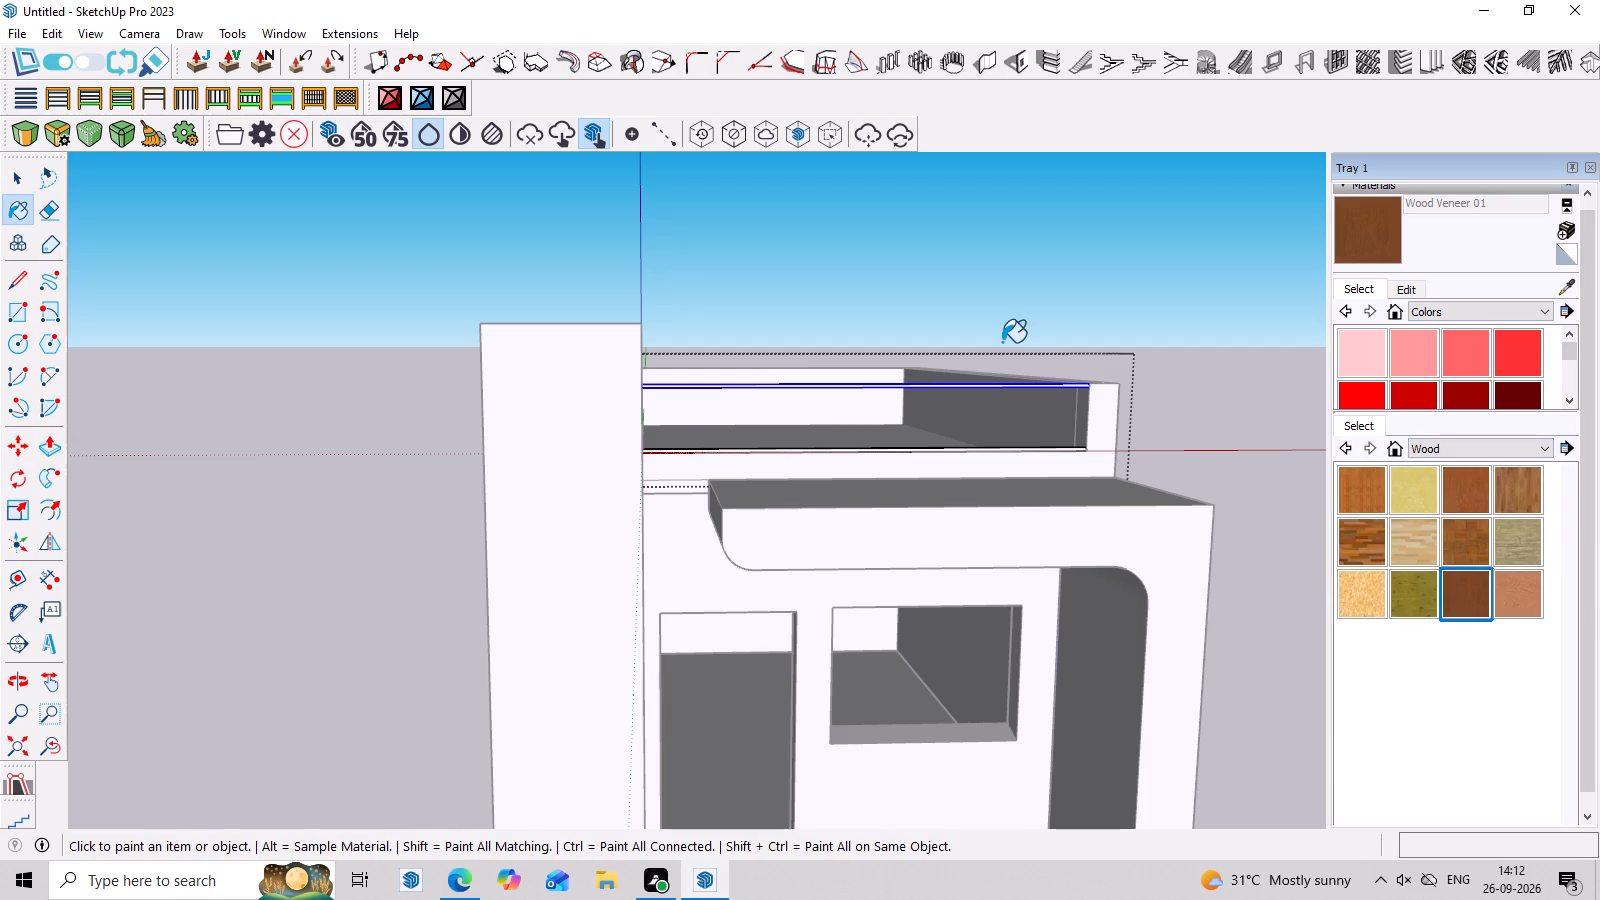
pyautogui.scroll(7, 1000, 341)
pyautogui.moveTo(1073, 408); pyautogui.dragTo(1024, 568, button='middle')
pyautogui.scroll(6, 1189, 435)
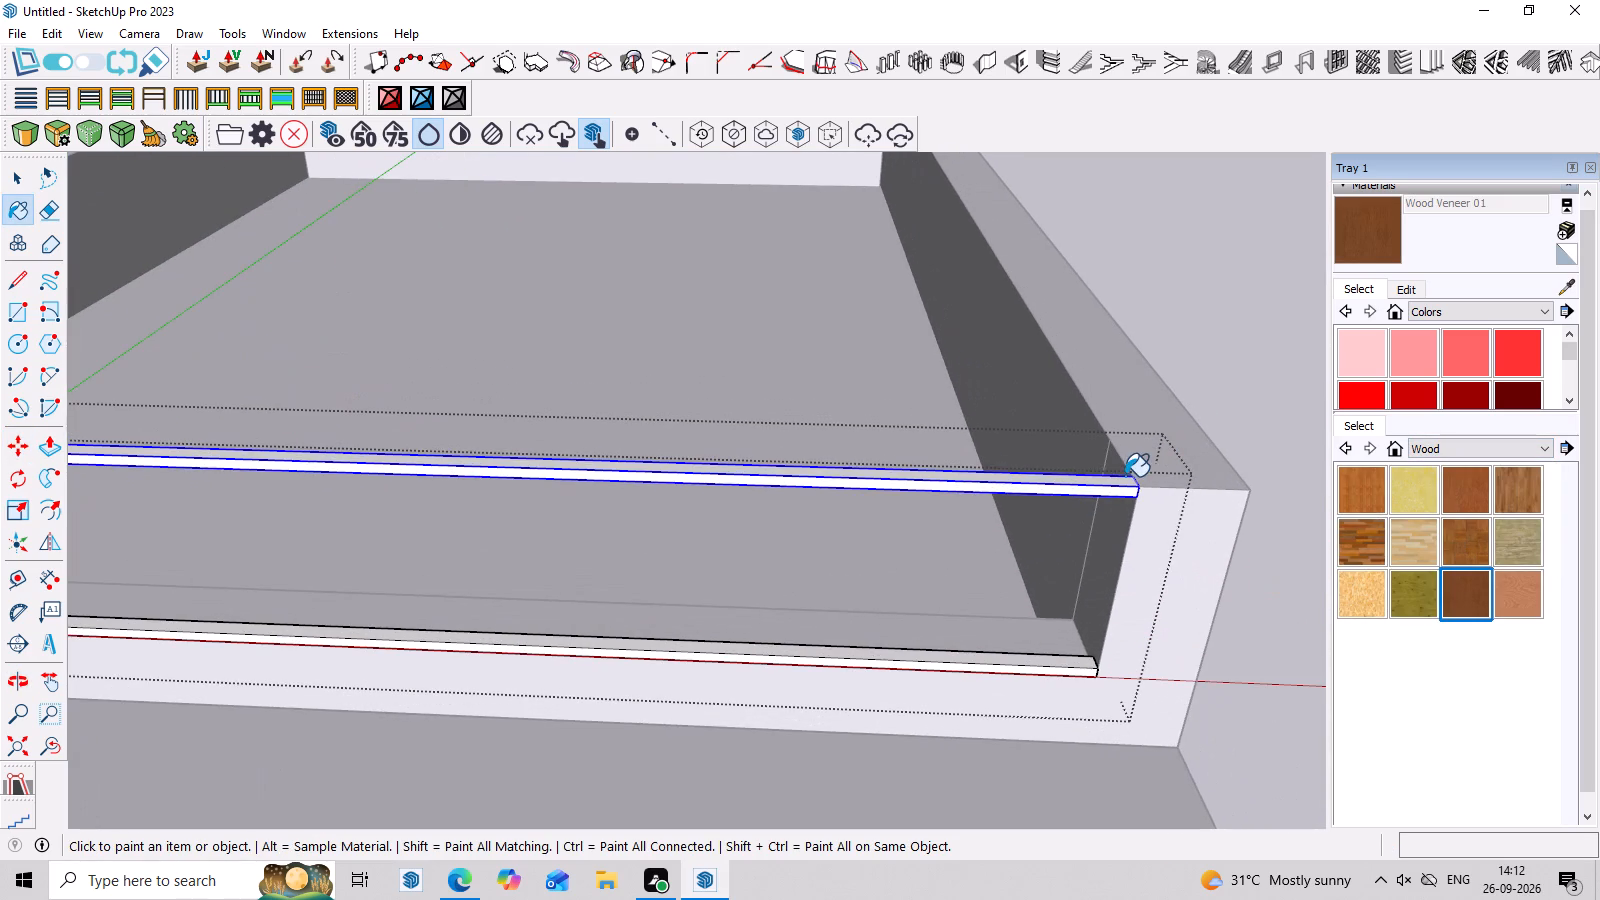
pyautogui.click(1110, 489)
pyautogui.moveTo(1113, 630); pyautogui.dragTo(1121, 561, button='middle')
pyautogui.scroll(3, 1089, 607)
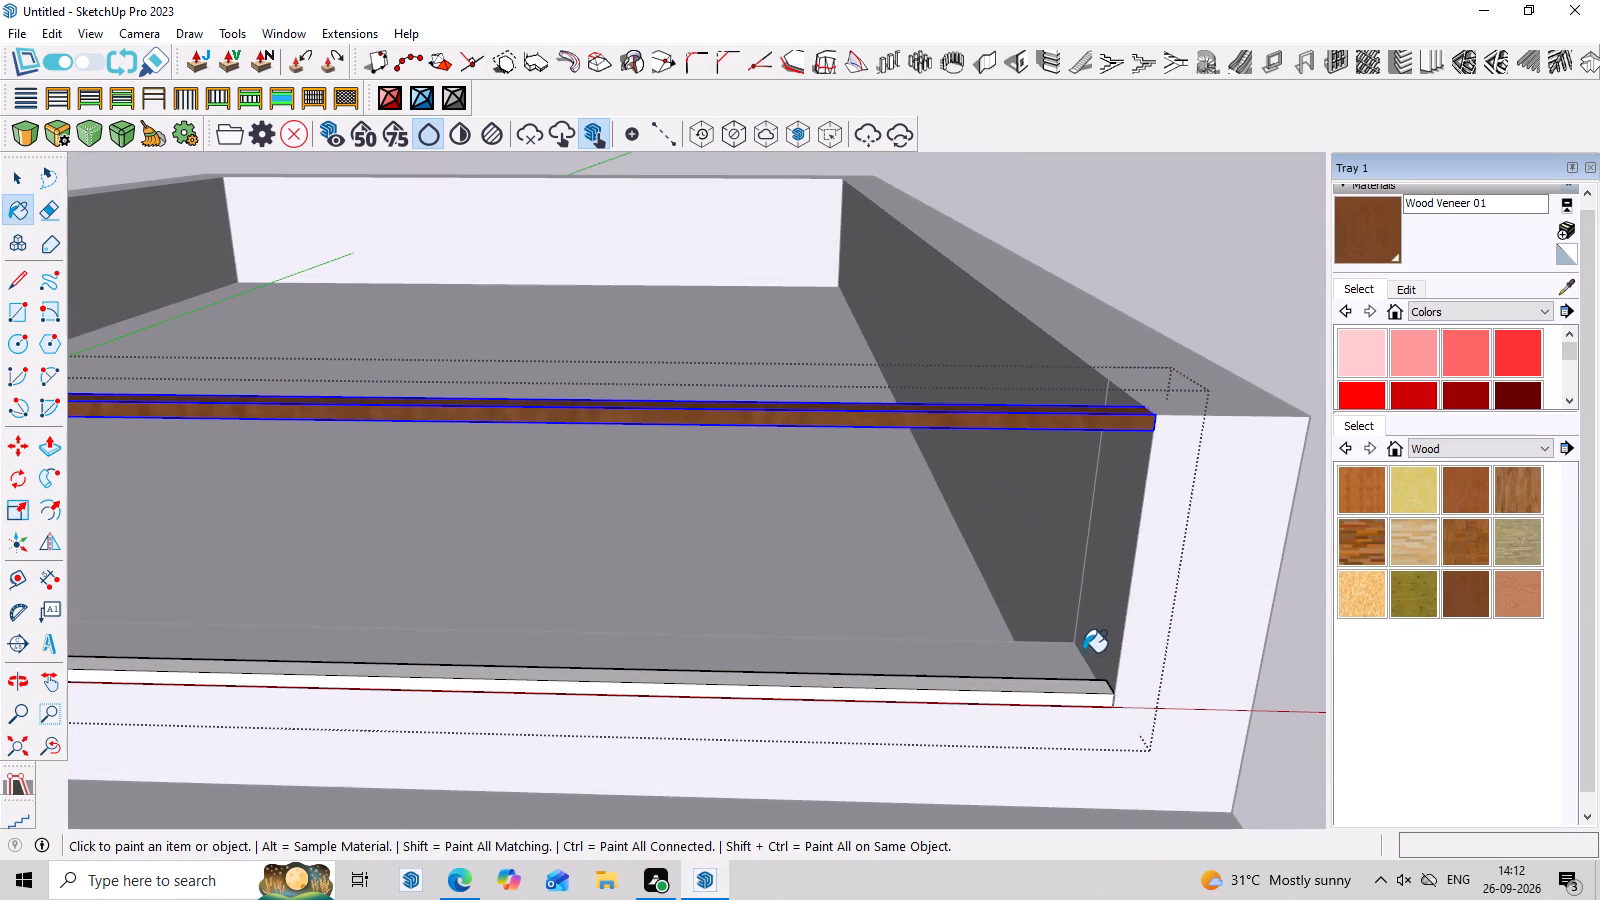
pyautogui.click(1080, 684)
pyautogui.scroll(-12, 1078, 478)
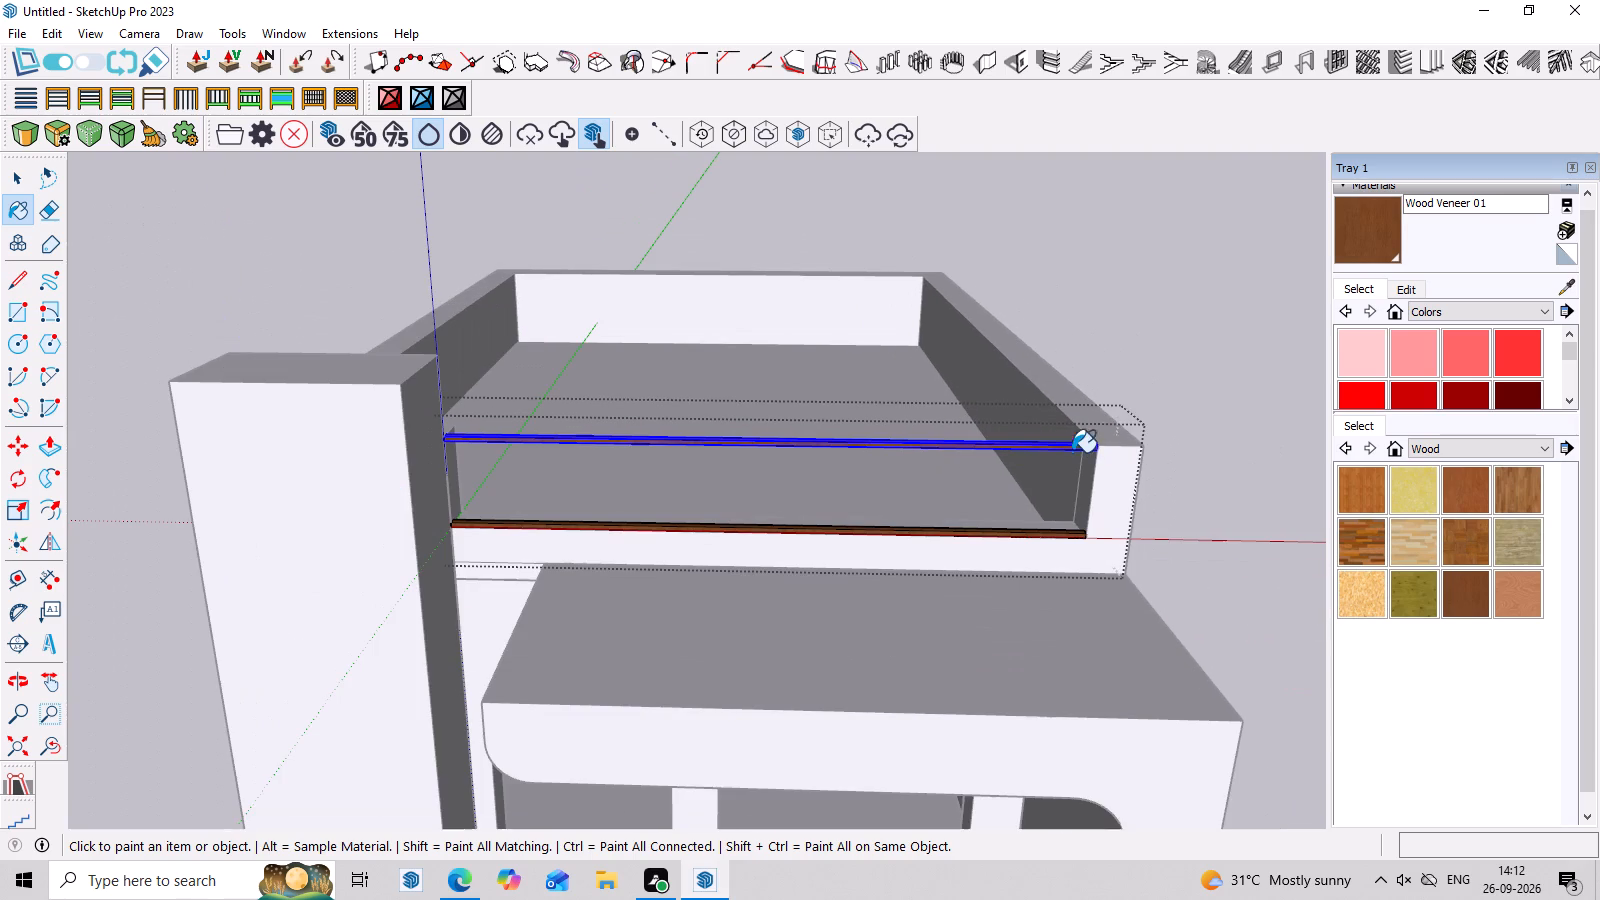
pyautogui.press('space')
pyautogui.click(1191, 318)
# Draw a vertical rectangle about 11' 1" by 1' 6" between the two wooden bars, from pillar to side wall.
pyautogui.moveTo(1192, 494); pyautogui.dragTo(1213, 396, button='middle')
pyautogui.scroll(3, 761, 383)
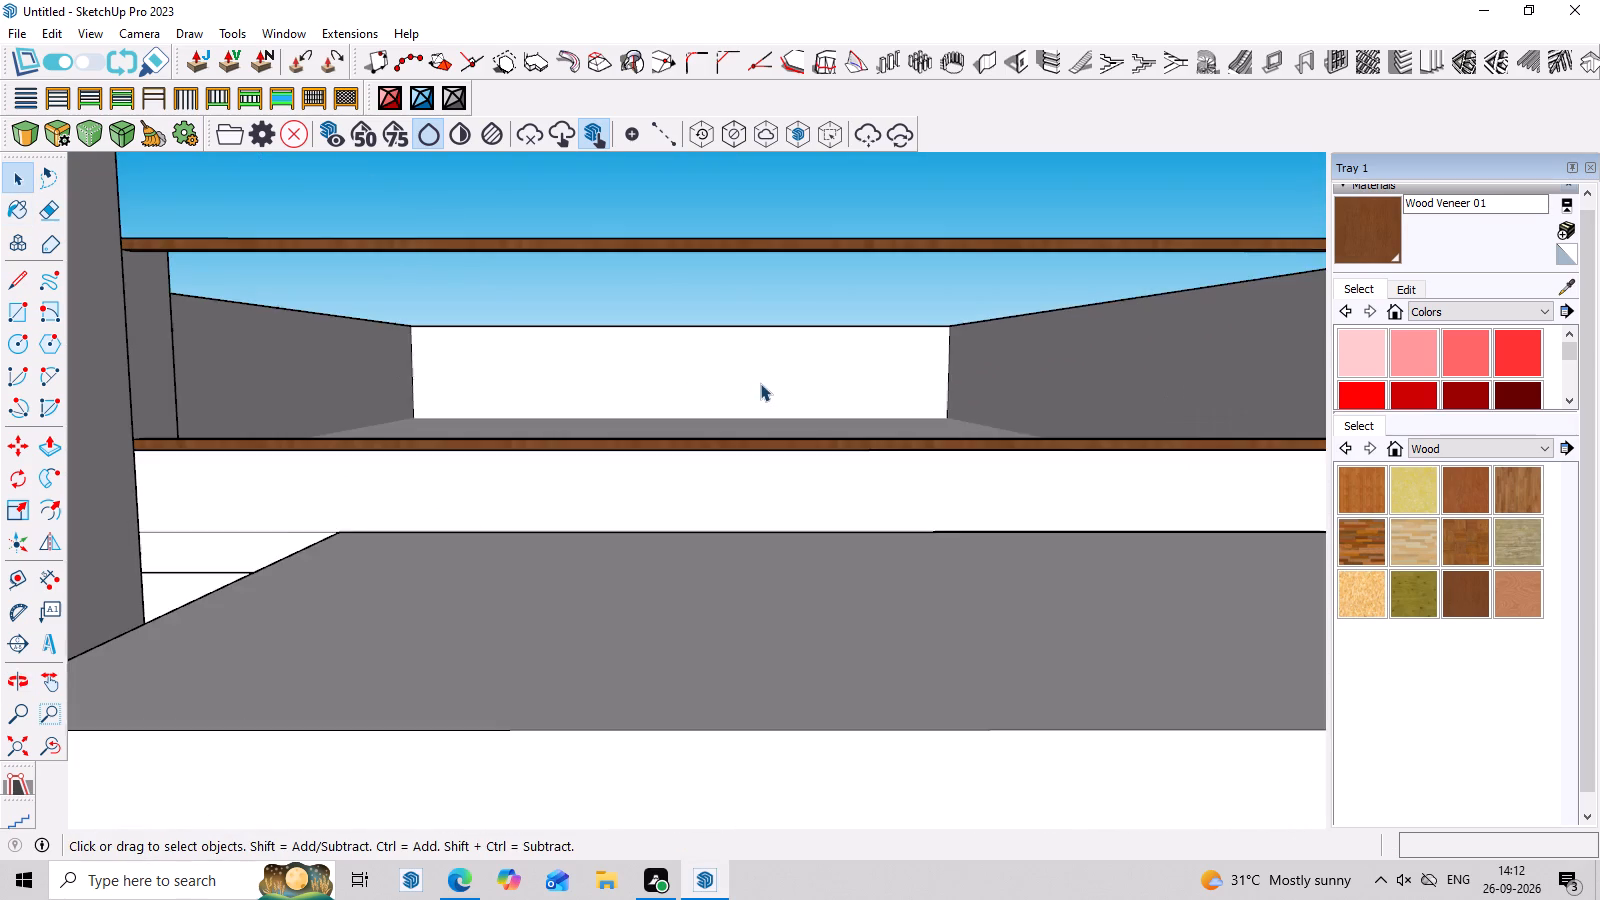
pyautogui.moveTo(760, 382); pyautogui.dragTo(766, 405, button='middle')
pyautogui.scroll(-3, 441, 416)
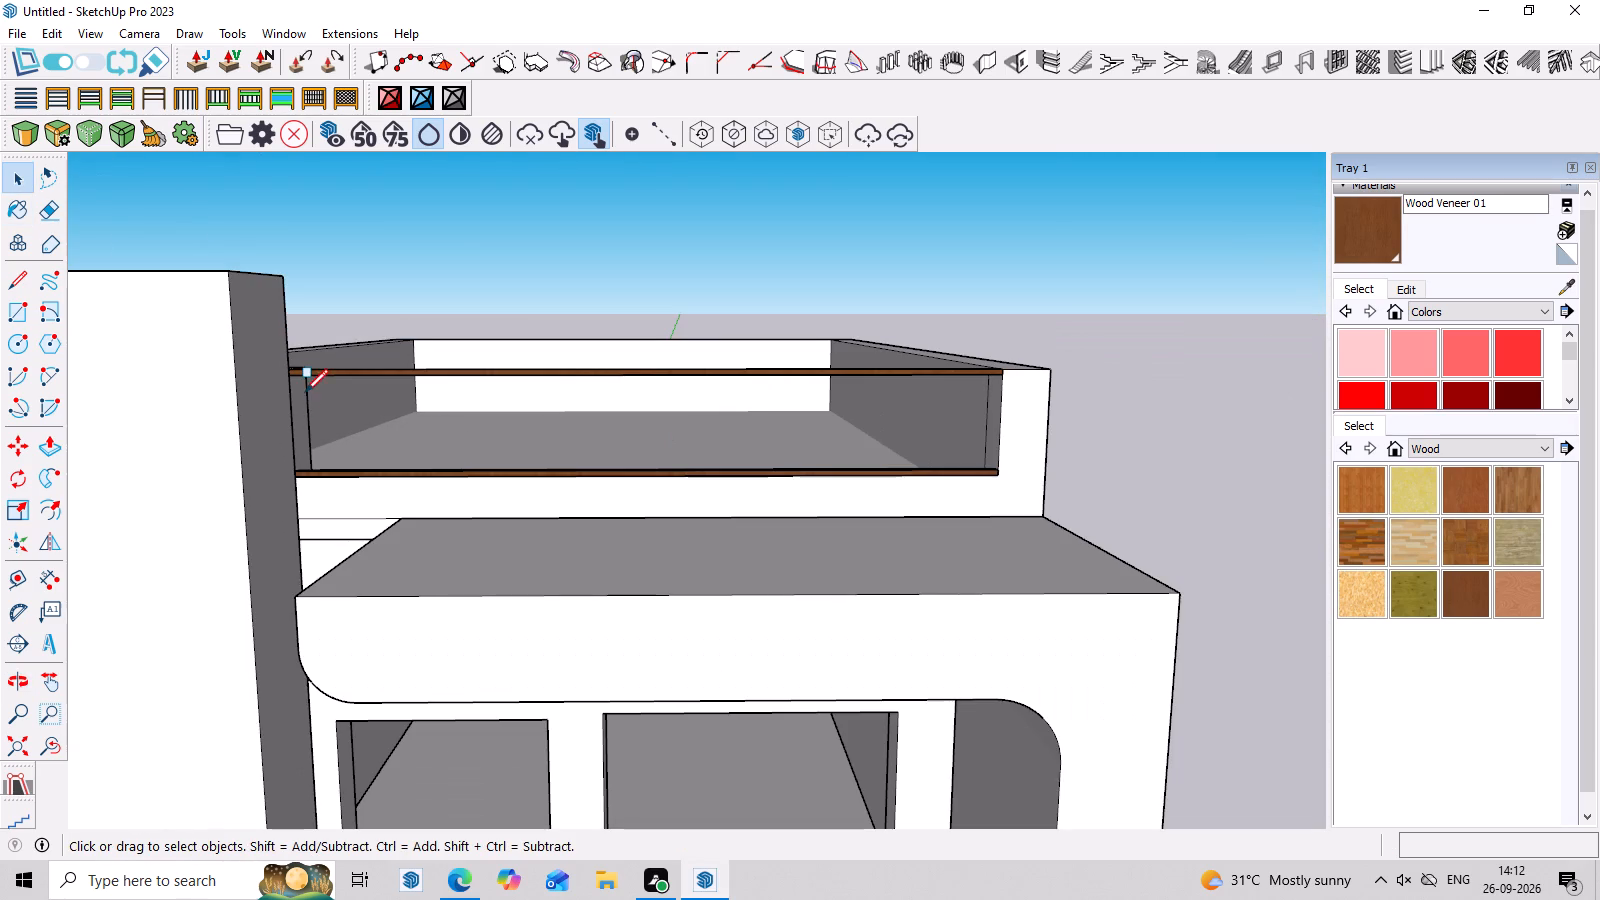
pyautogui.press('r')
pyautogui.moveTo(318, 400); pyautogui.dragTo(330, 364, button='middle')
pyautogui.scroll(5, 329, 353)
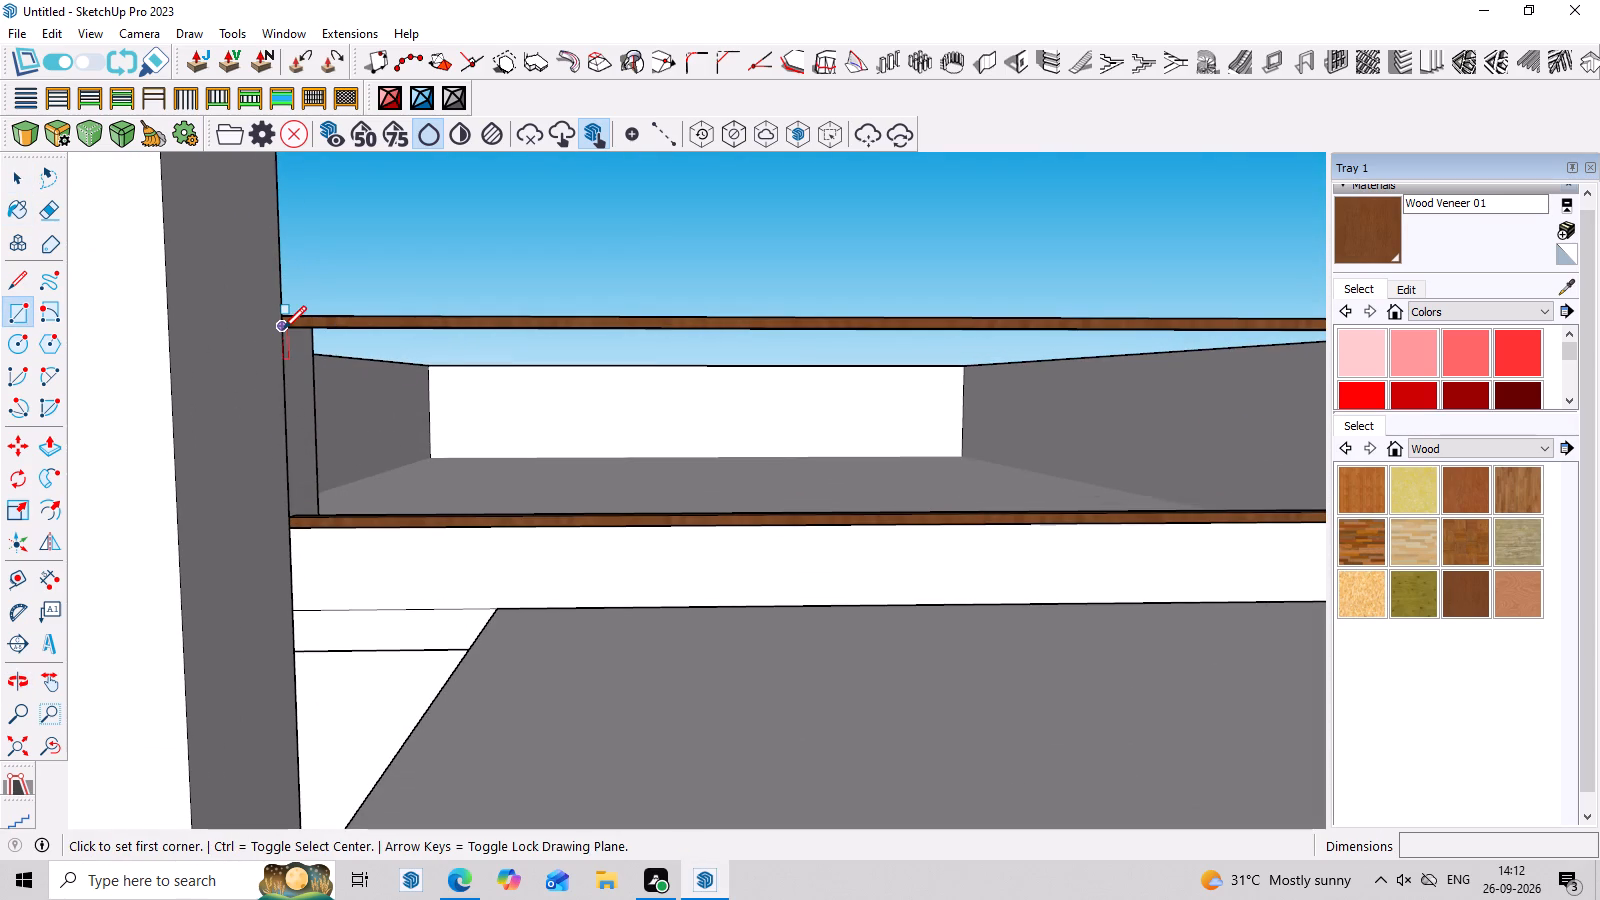
pyautogui.click(283, 329)
pyautogui.scroll(-7, 491, 430)
pyautogui.scroll(3, 770, 447)
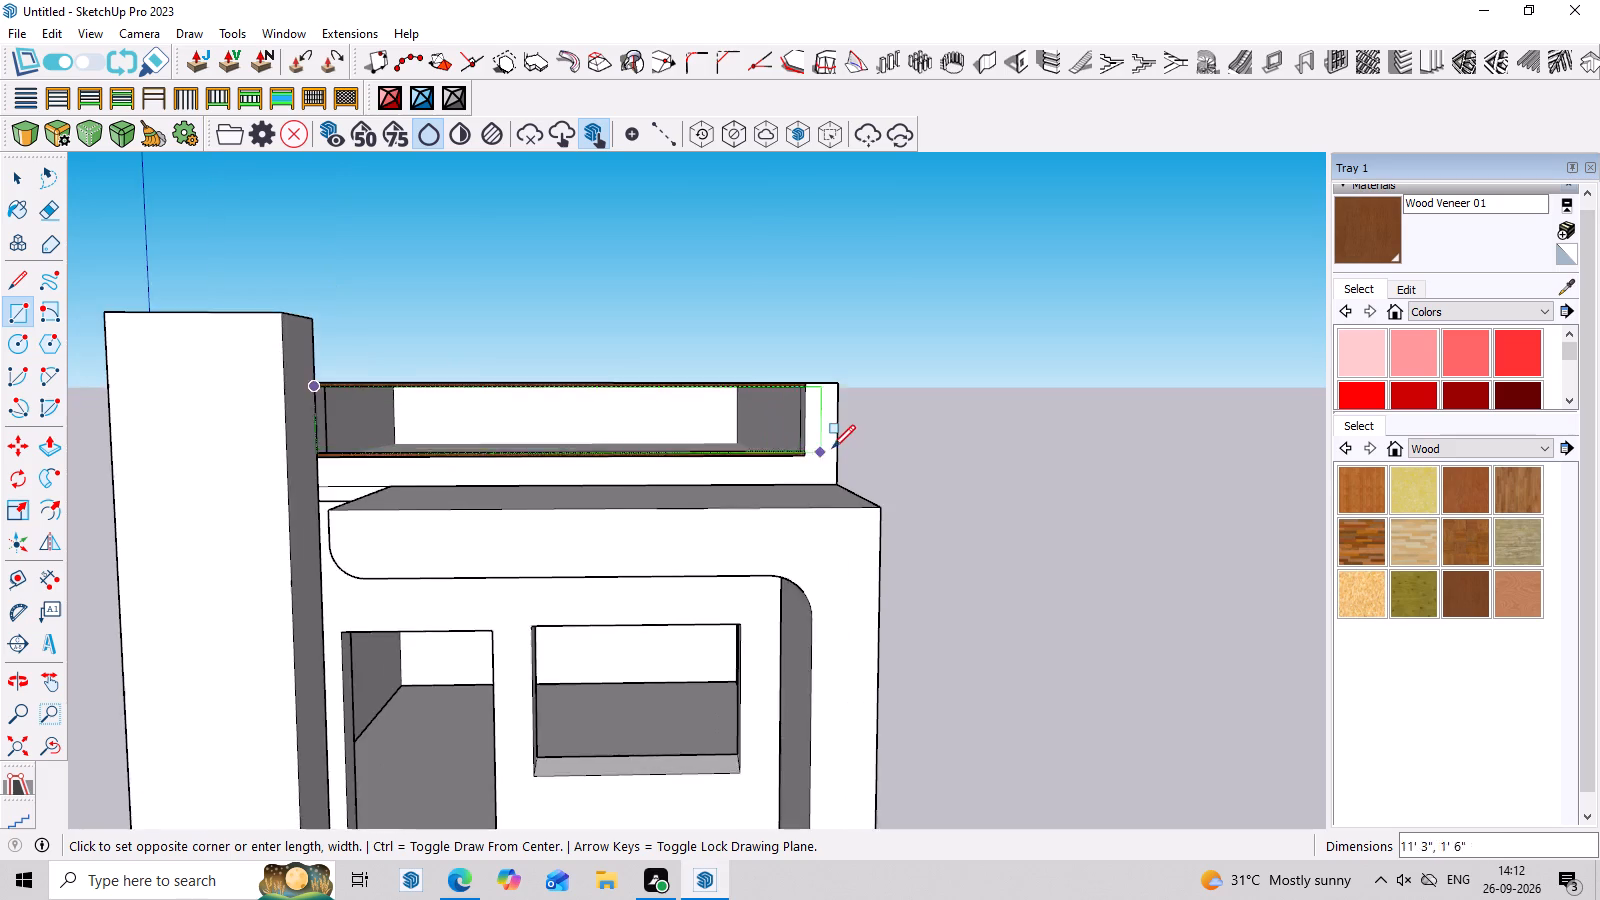
pyautogui.scroll(10, 833, 447)
pyautogui.click(789, 451)
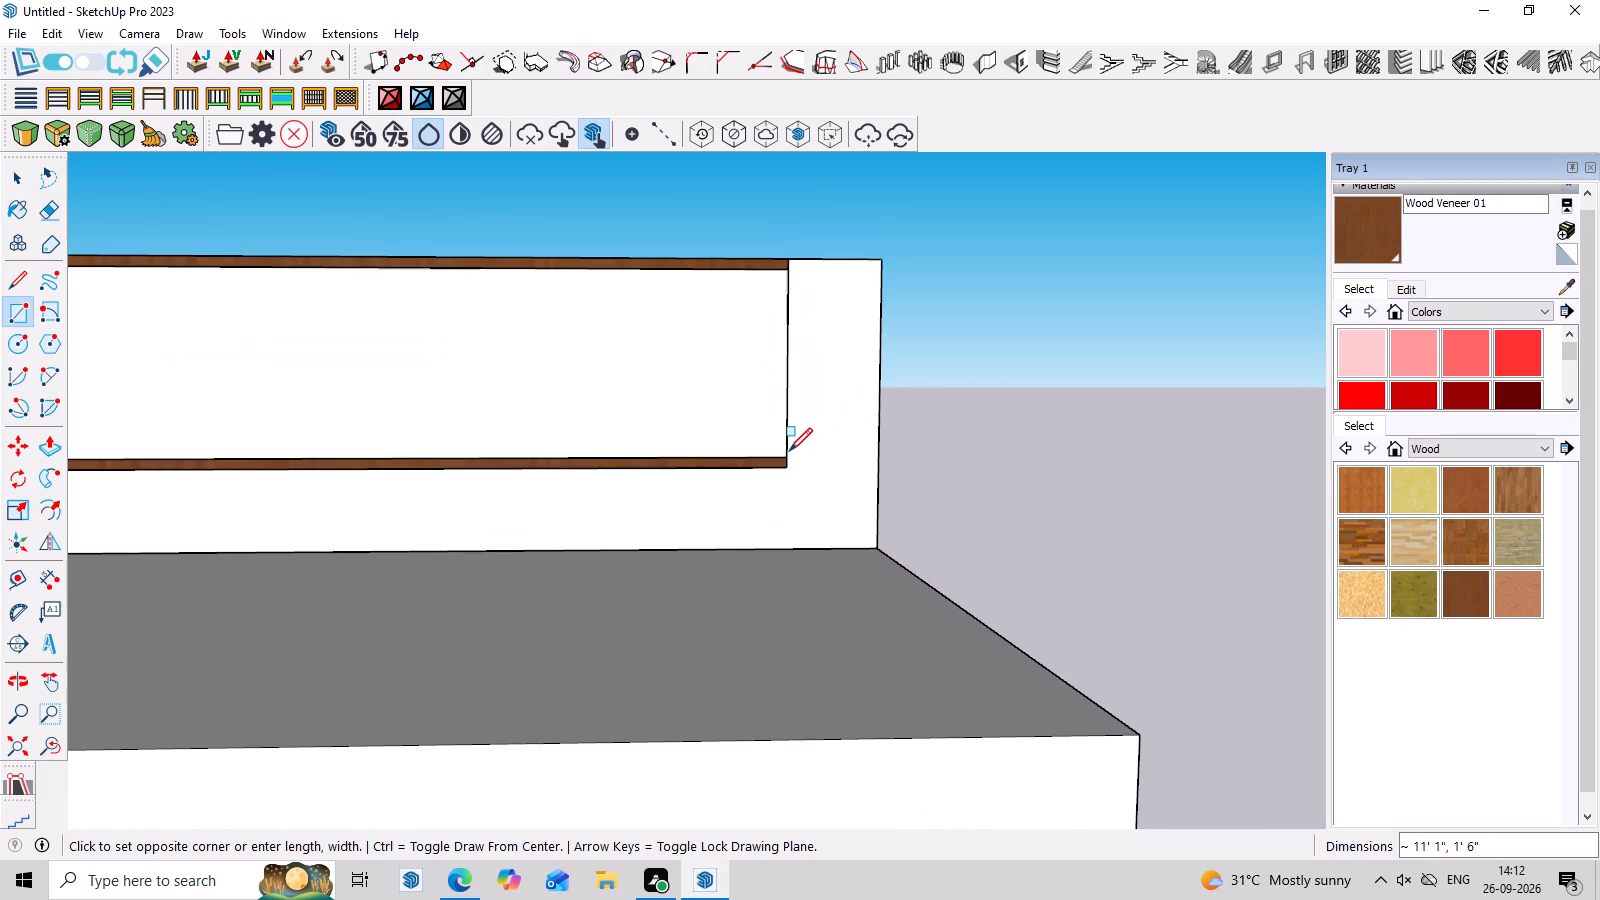
pyautogui.press('space')
# Paint the panel between the wooden bars with Translucent Glass Blue from the Glass and Mirrors materials.
pyautogui.click(720, 369)
pyautogui.click(1433, 454)
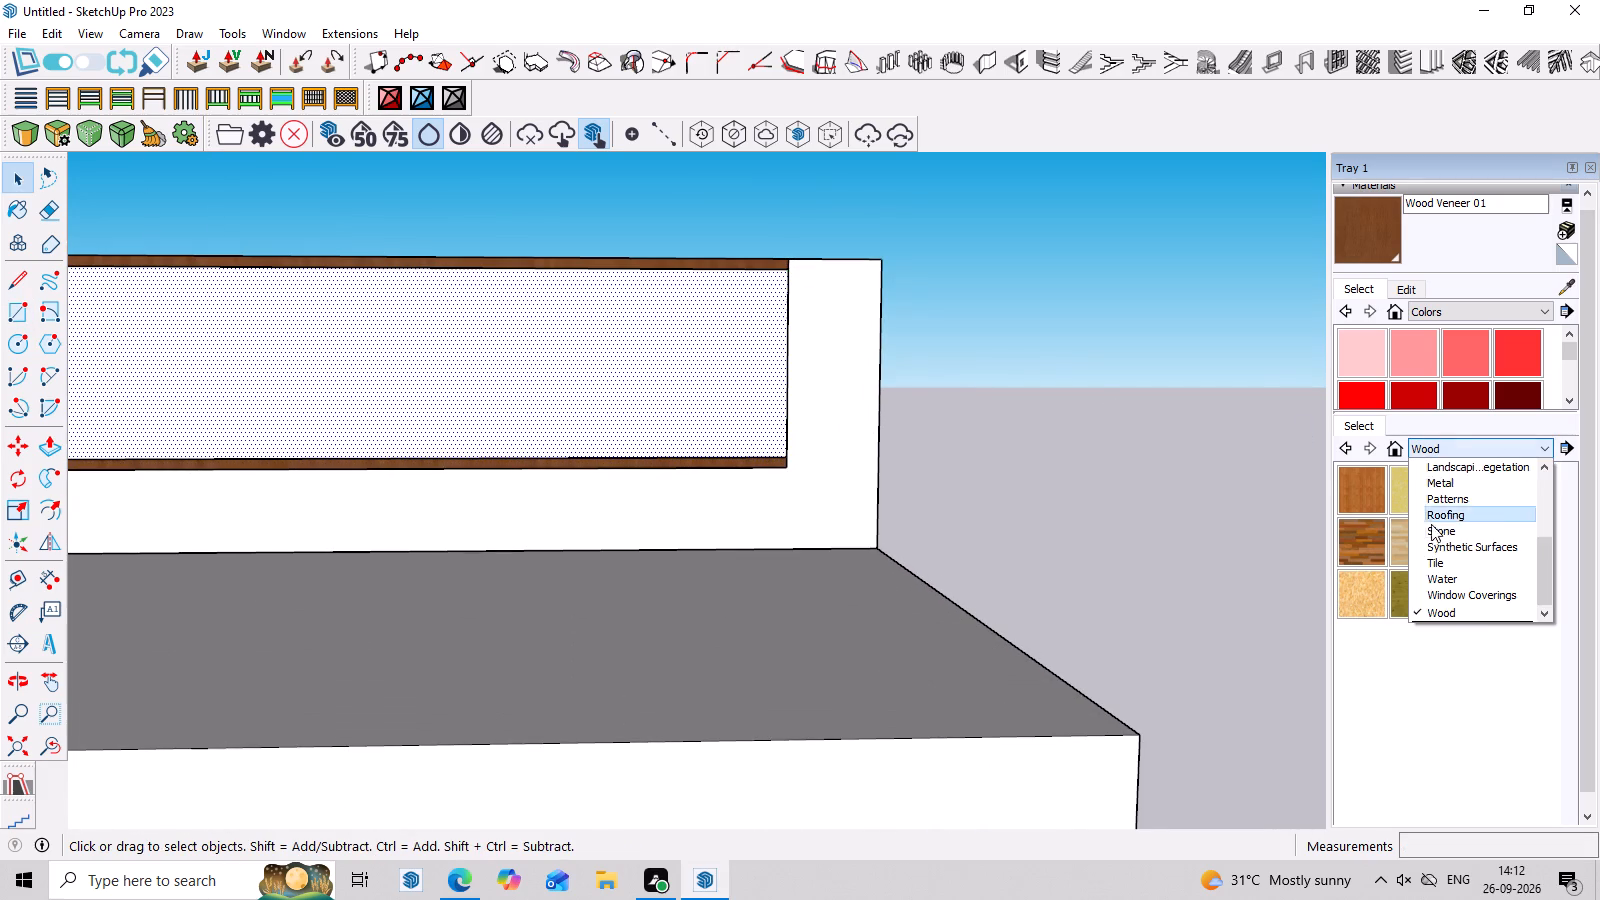
pyautogui.scroll(6, 1433, 533)
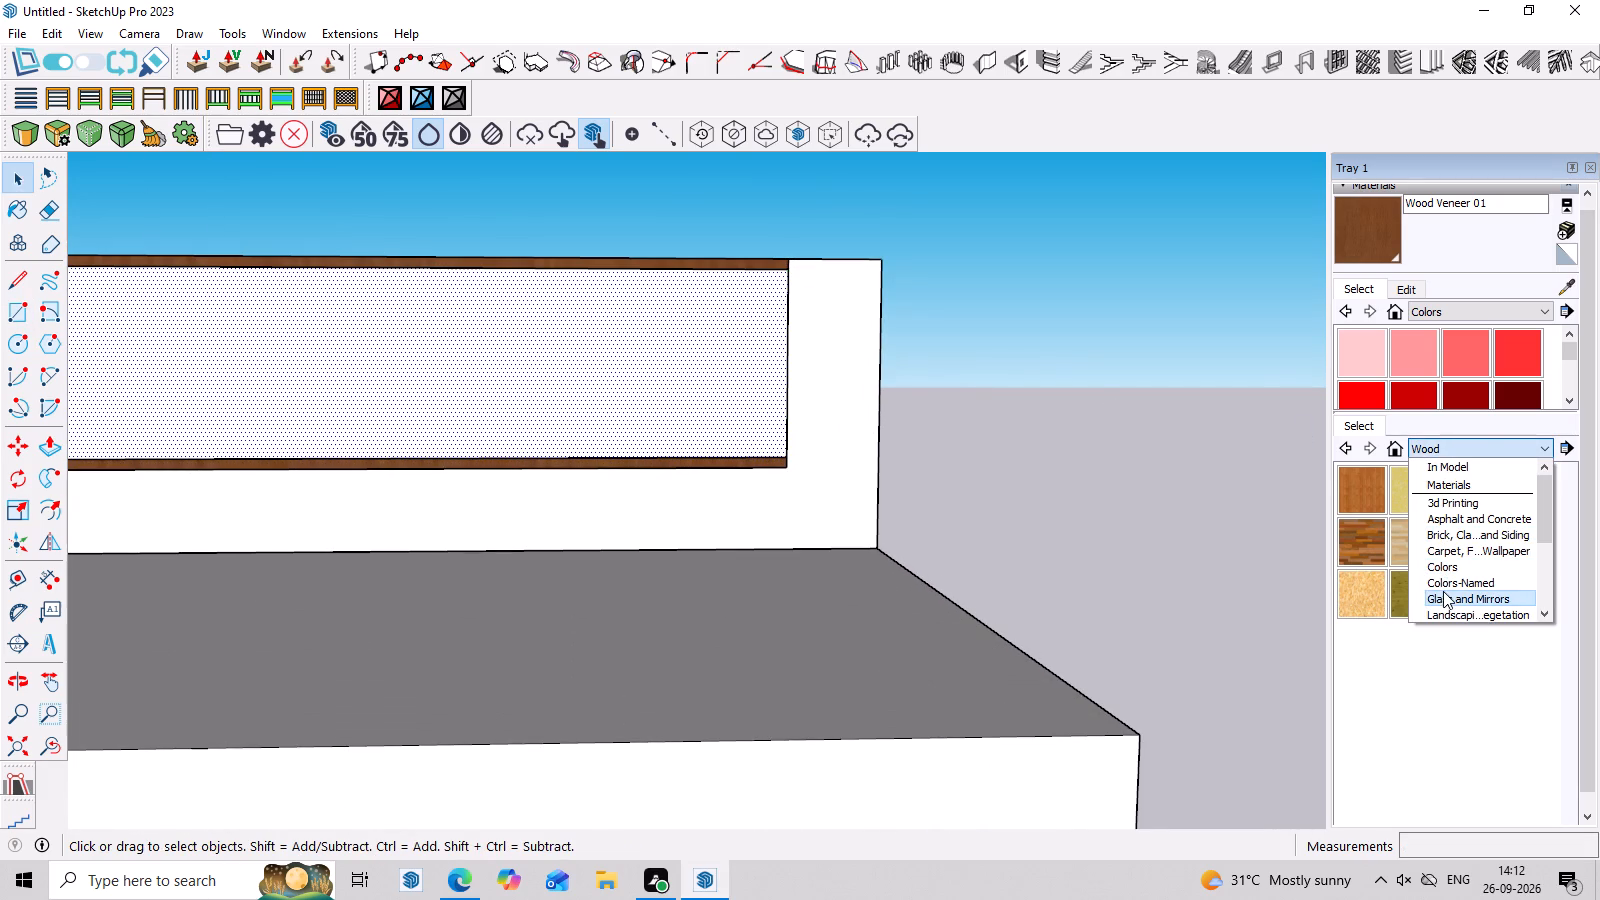
pyautogui.click(1443, 602)
pyautogui.click(1516, 494)
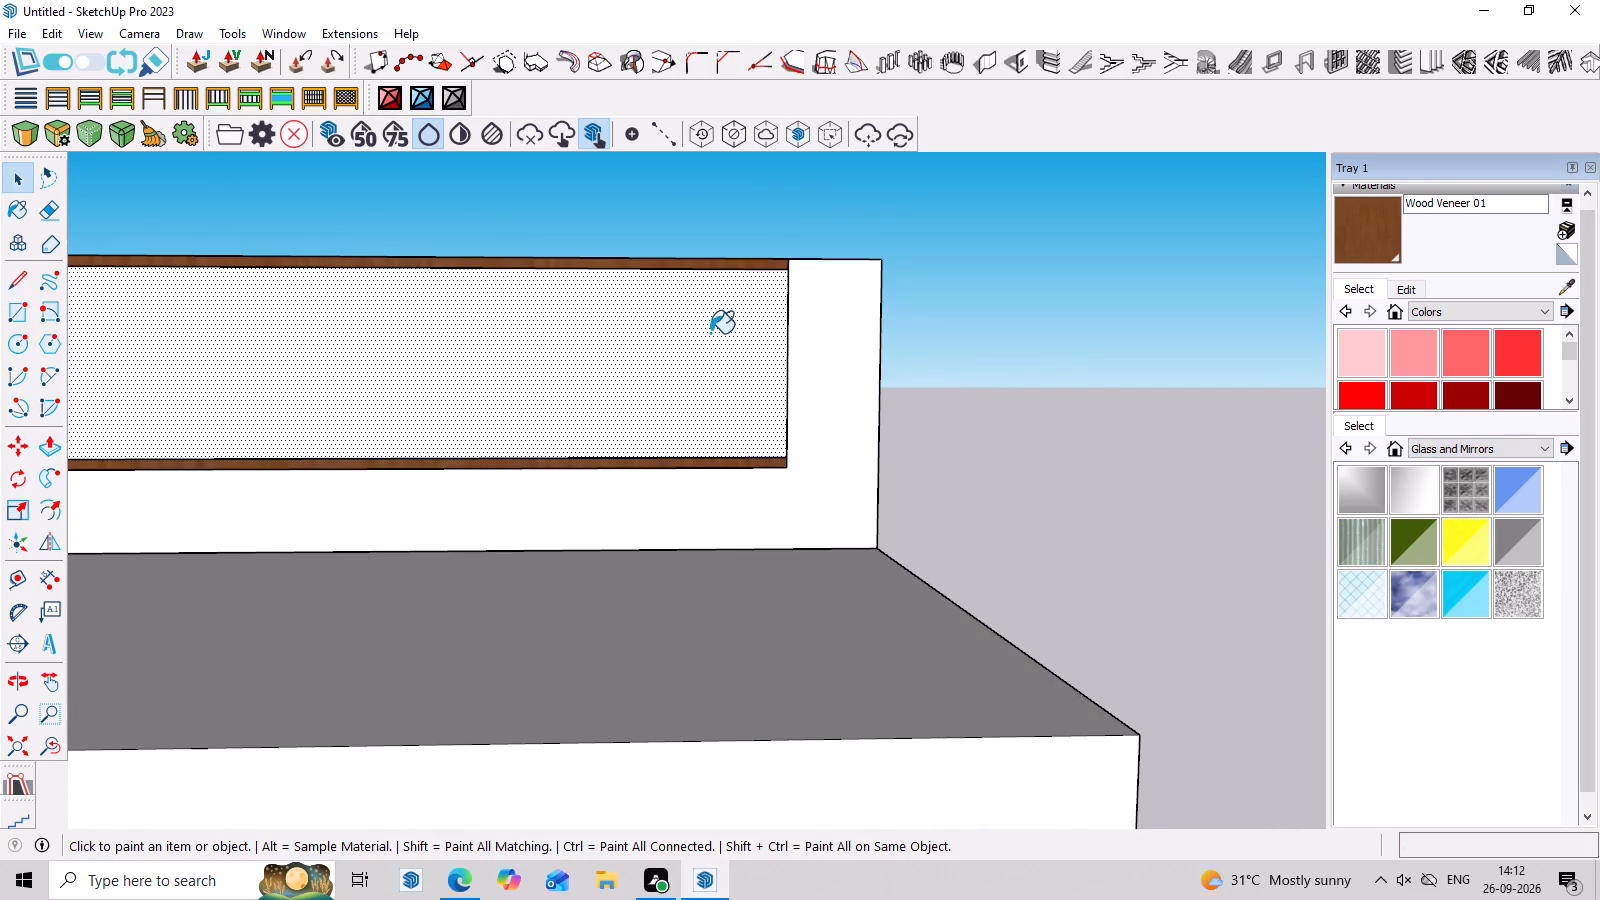
pyautogui.click(710, 333)
pyautogui.scroll(-12, 913, 421)
pyautogui.moveTo(1029, 443); pyautogui.dragTo(1037, 471, button='middle')
pyautogui.press('space')
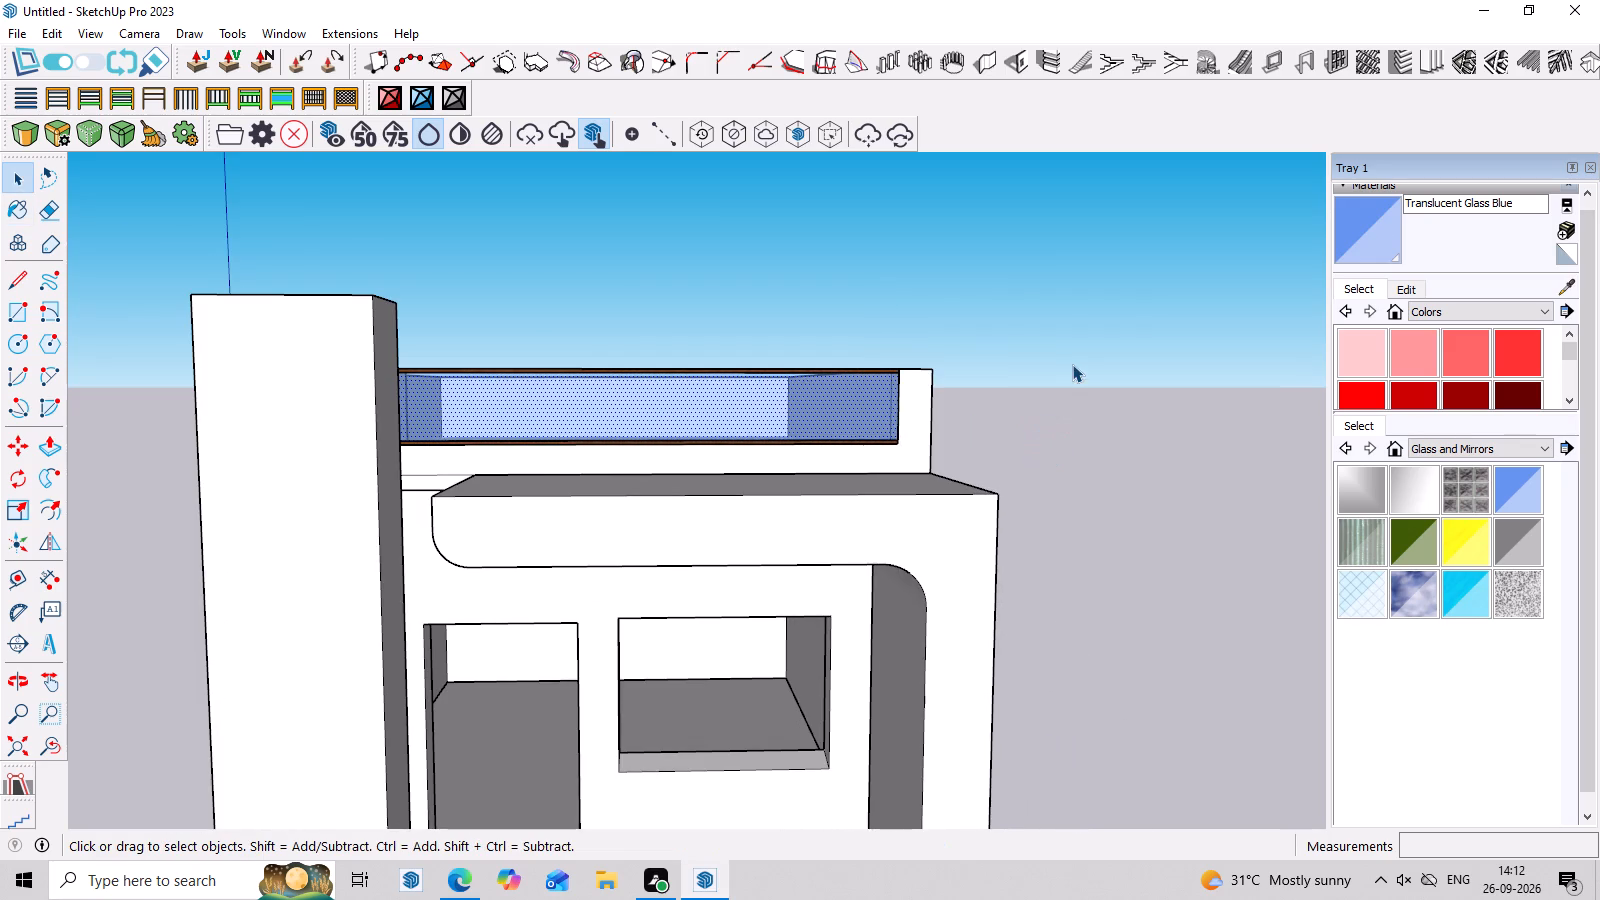
pyautogui.click(1072, 364)
# Examine the whole two-storey facade from the front, including the roof and balcony glass railings.
pyautogui.scroll(-7, 943, 416)
pyautogui.moveTo(1048, 507); pyautogui.dragTo(993, 484, button='middle')
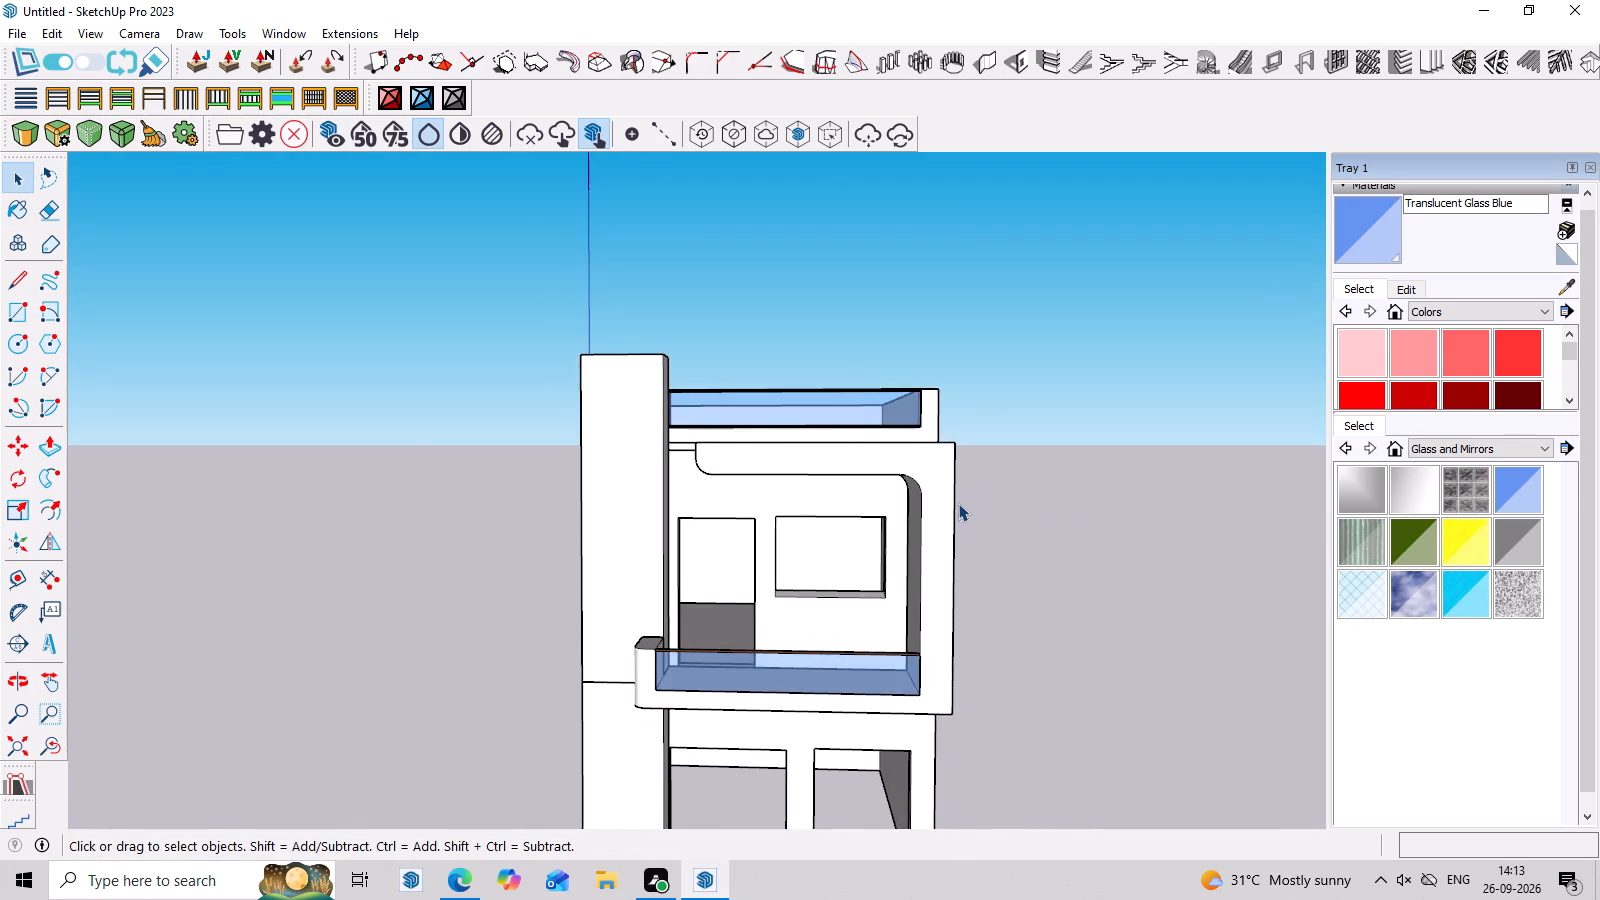
pyautogui.scroll(6, 958, 503)
pyautogui.scroll(-8, 952, 522)
pyautogui.moveTo(948, 633); pyautogui.dragTo(946, 607, button='middle')
pyautogui.scroll(2, 948, 634)
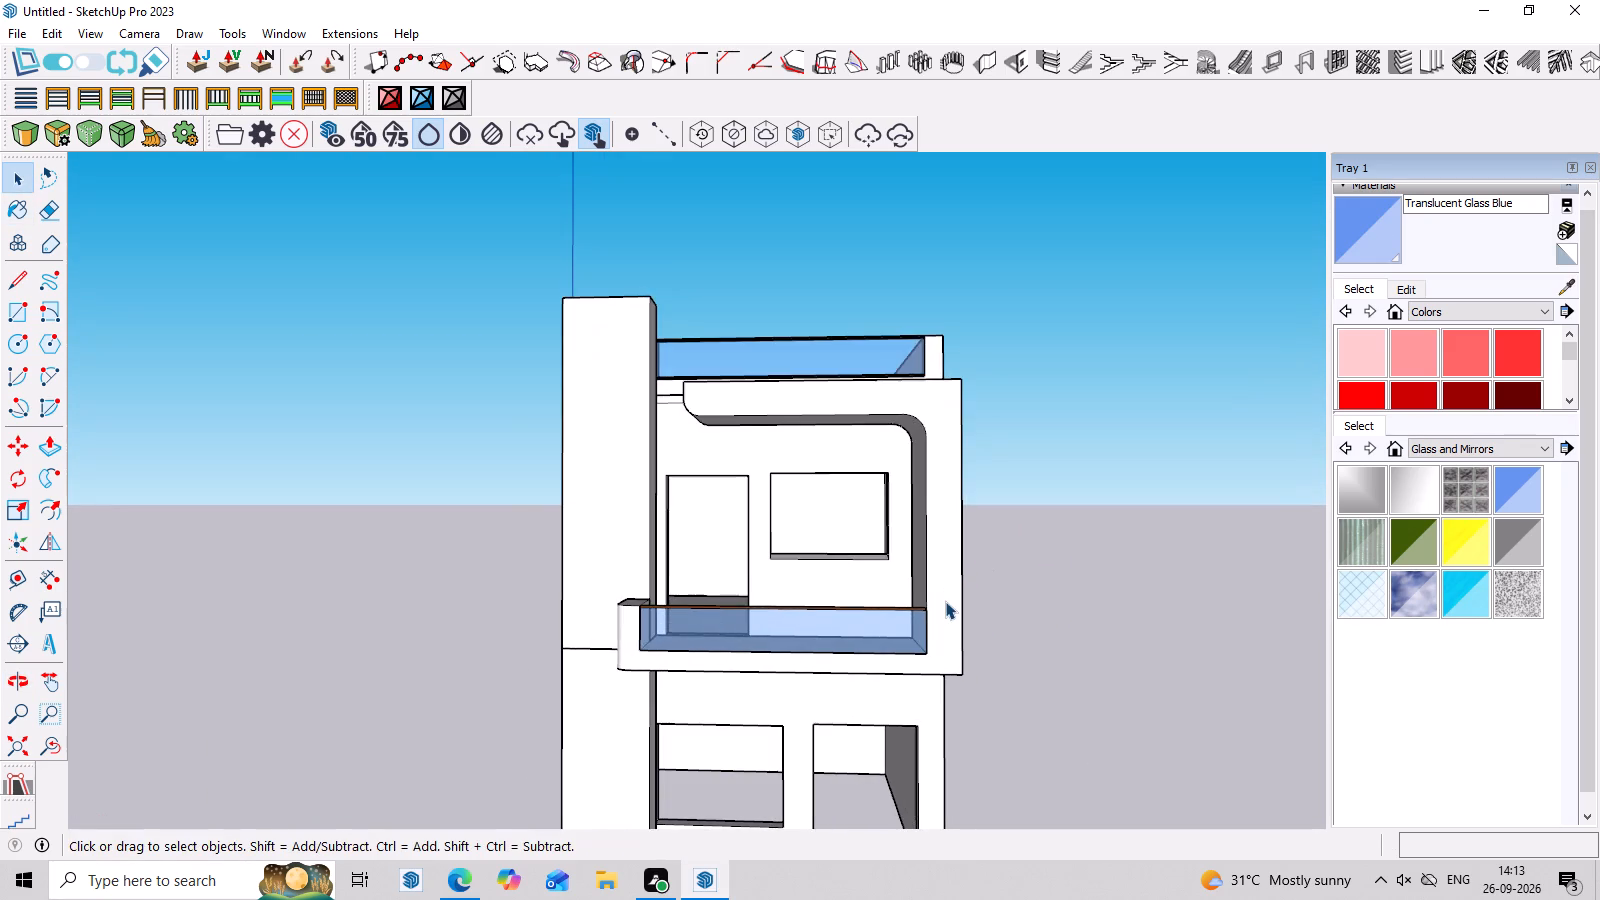
pyautogui.scroll(-7, 950, 600)
pyautogui.scroll(2, 883, 742)
pyautogui.moveTo(828, 781); pyautogui.dragTo(823, 833, button='middle')
pyautogui.scroll(3, 823, 834)
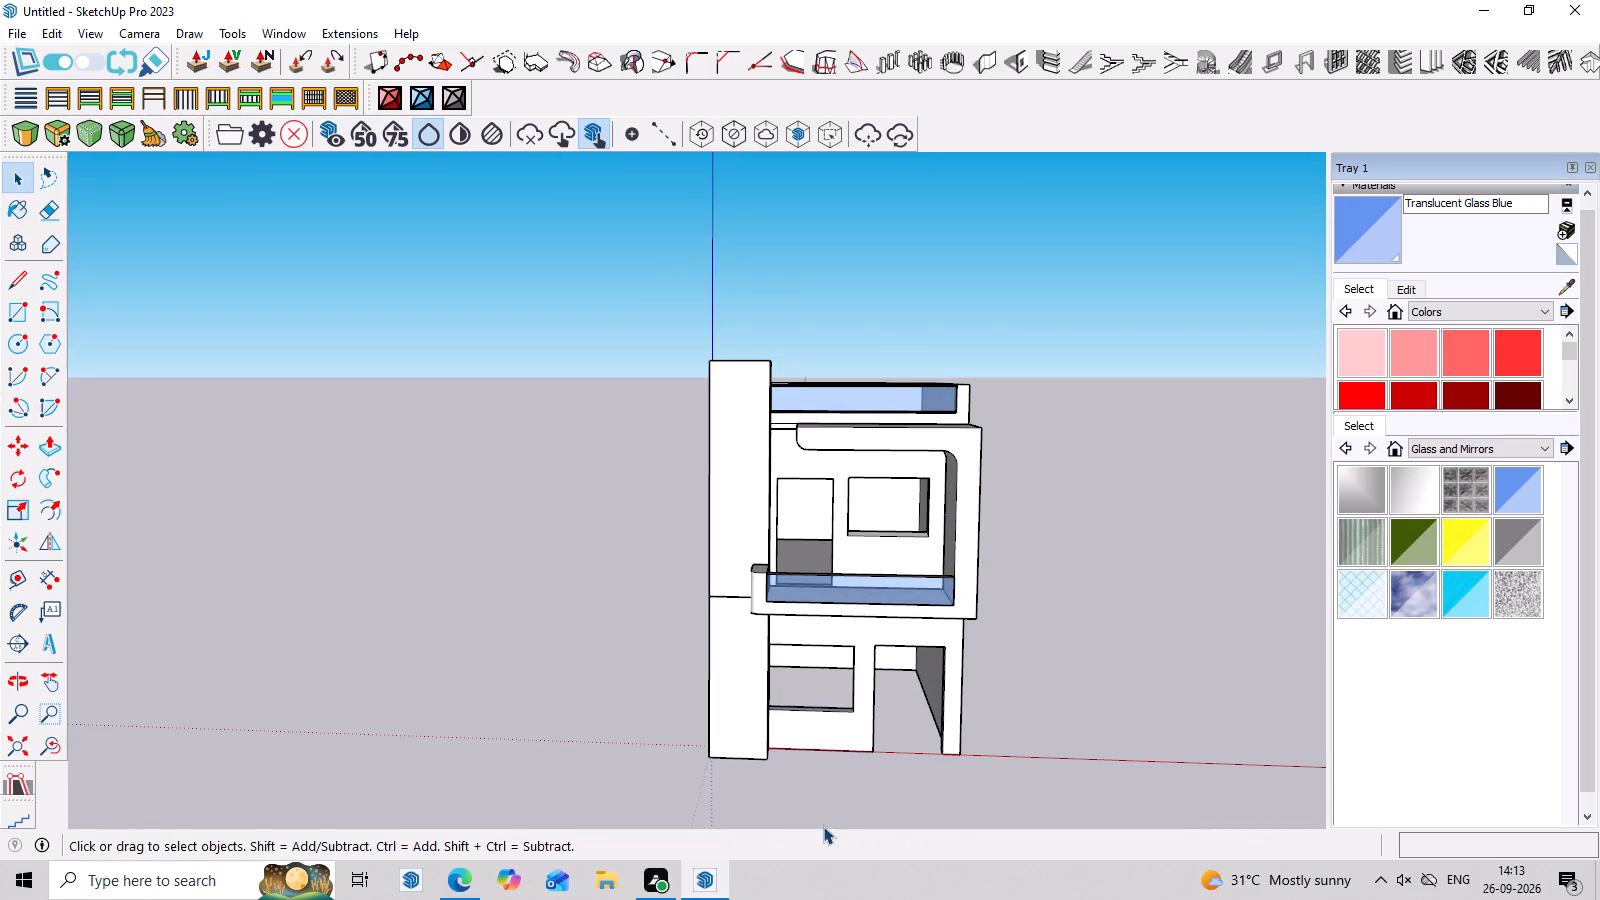
pyautogui.scroll(7, 823, 826)
pyautogui.moveTo(859, 777); pyautogui.dragTo(910, 729, button='middle')
pyautogui.scroll(-6, 910, 729)
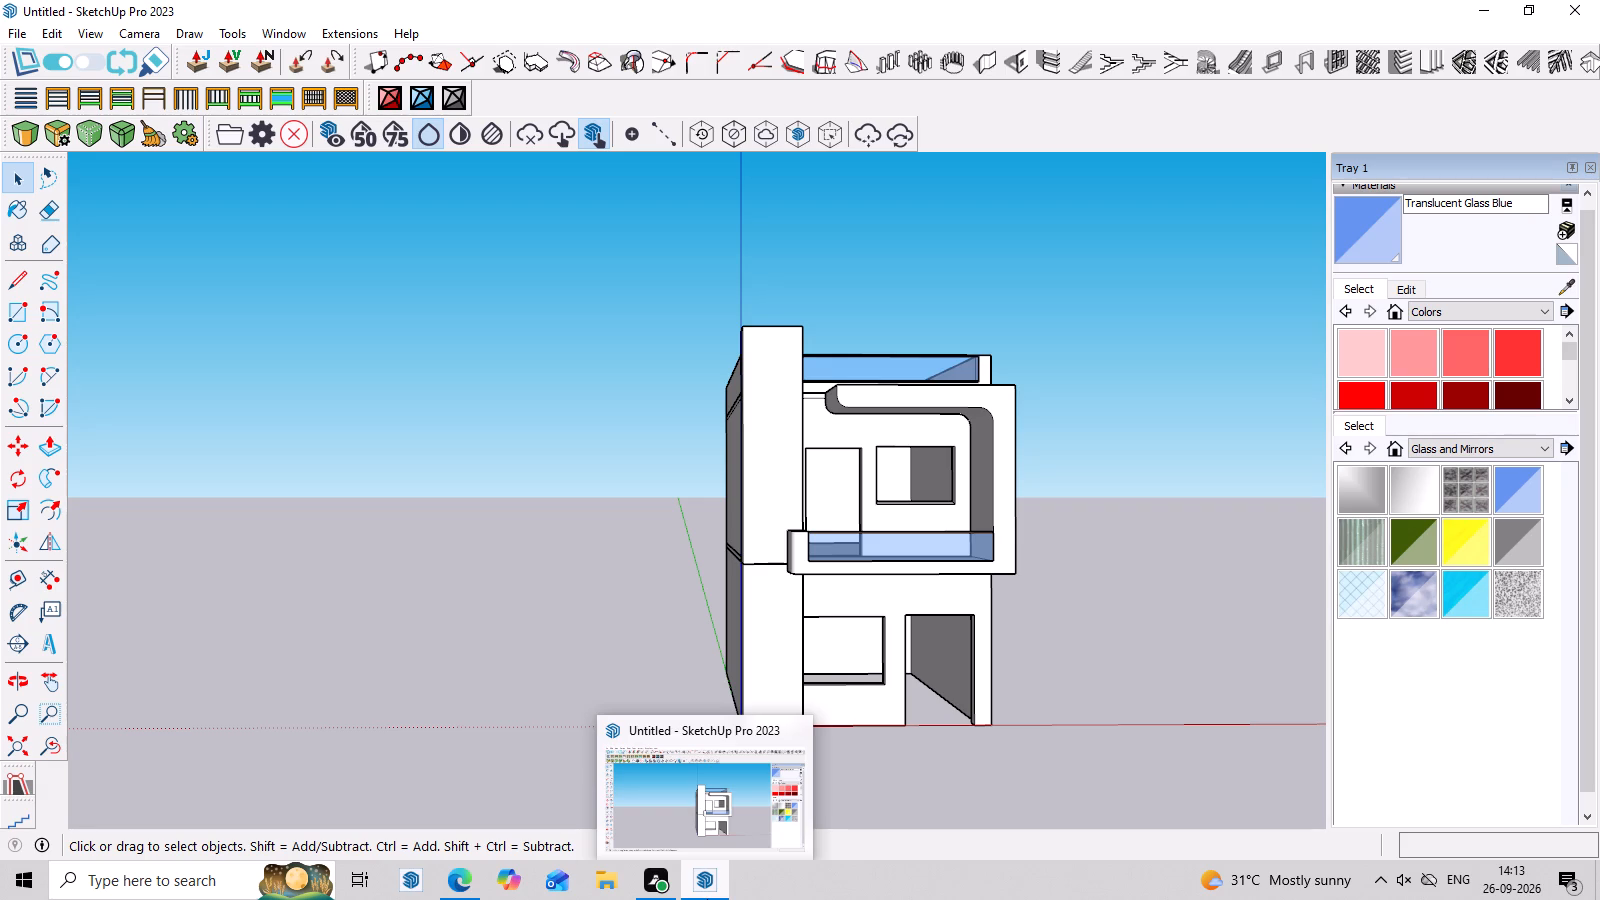
# Examine the roof parapet railing and the upper storey's balcony frame, door and window openings from above and below.
pyautogui.press('Escape')
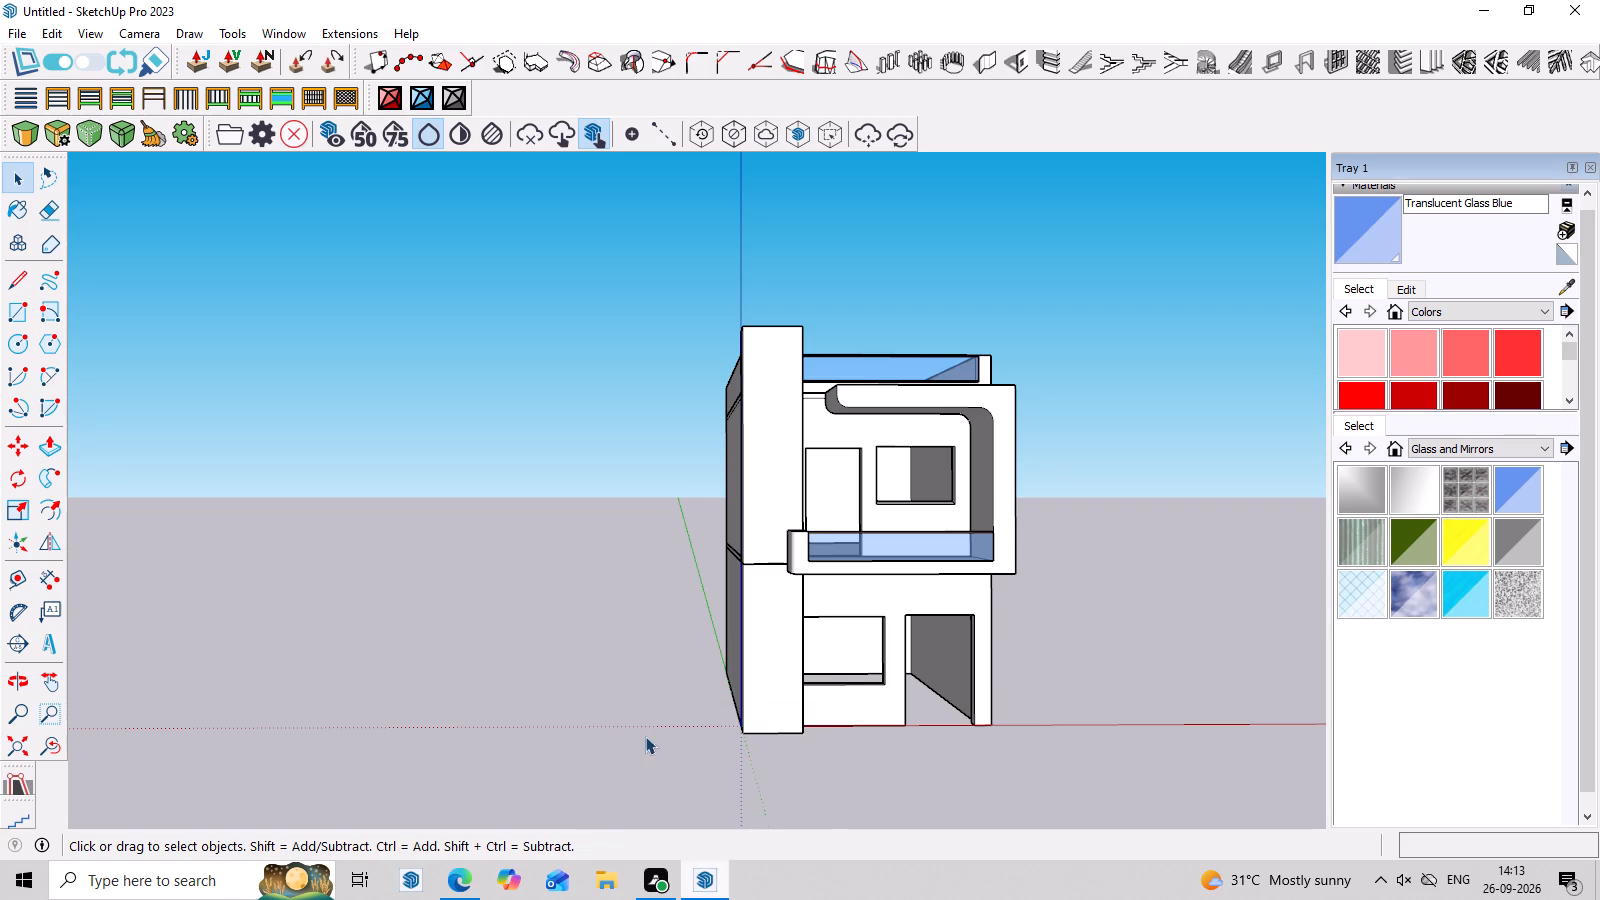
pyautogui.scroll(7, 1023, 380)
pyautogui.moveTo(1049, 265); pyautogui.dragTo(1050, 403, button='middle')
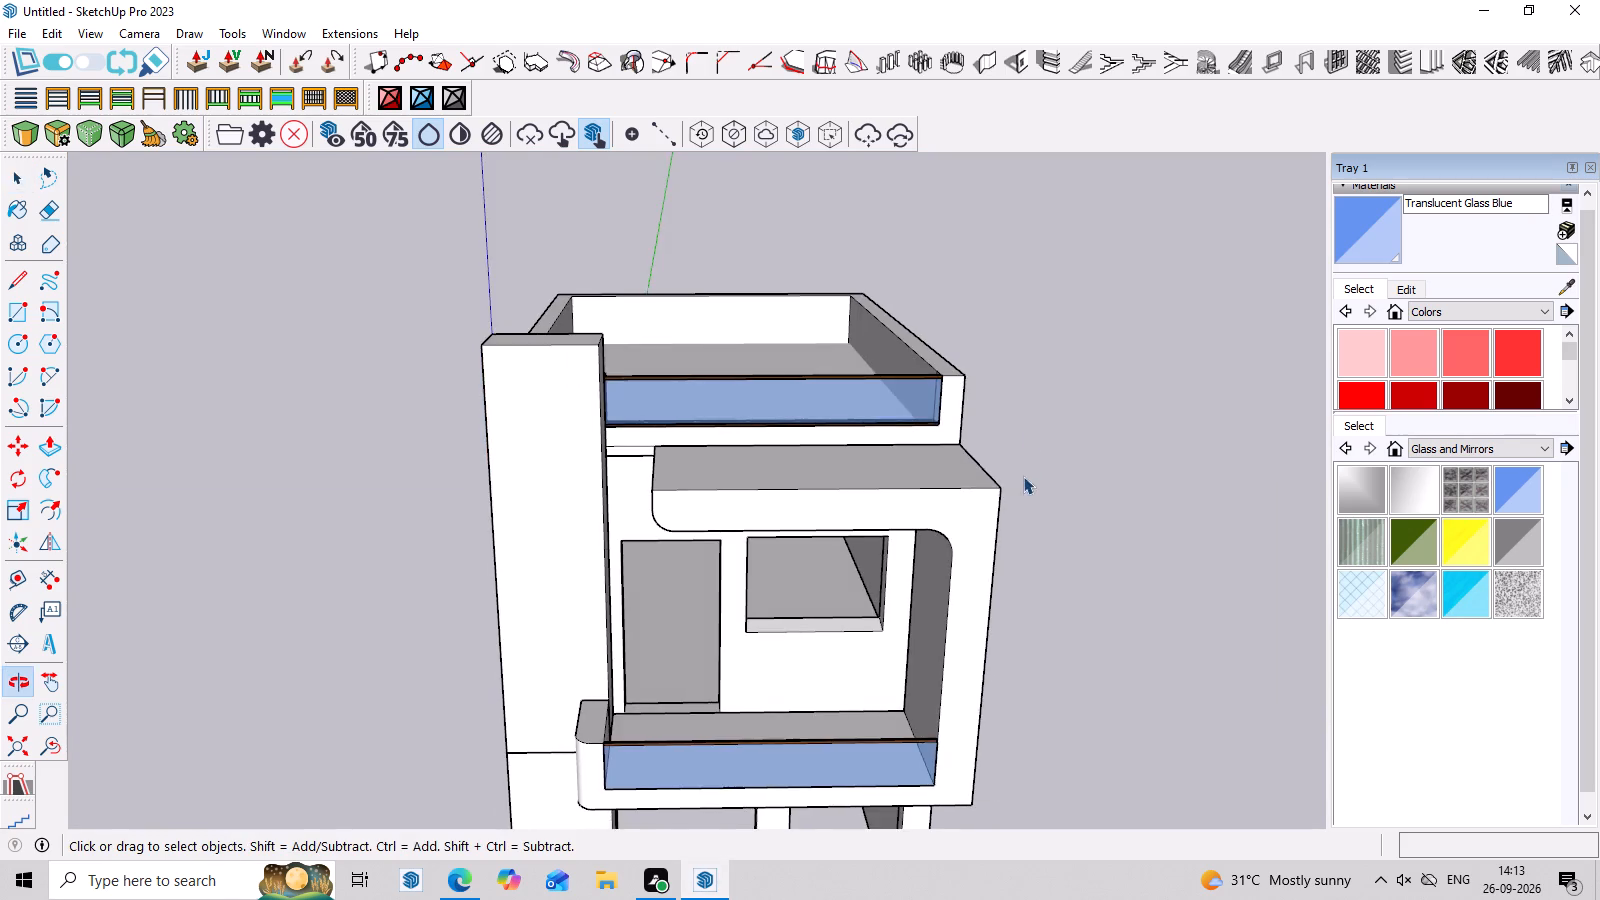
pyautogui.scroll(-9, 1040, 370)
pyautogui.moveTo(1045, 597); pyautogui.dragTo(1052, 442, button='middle')
pyautogui.scroll(8, 1050, 520)
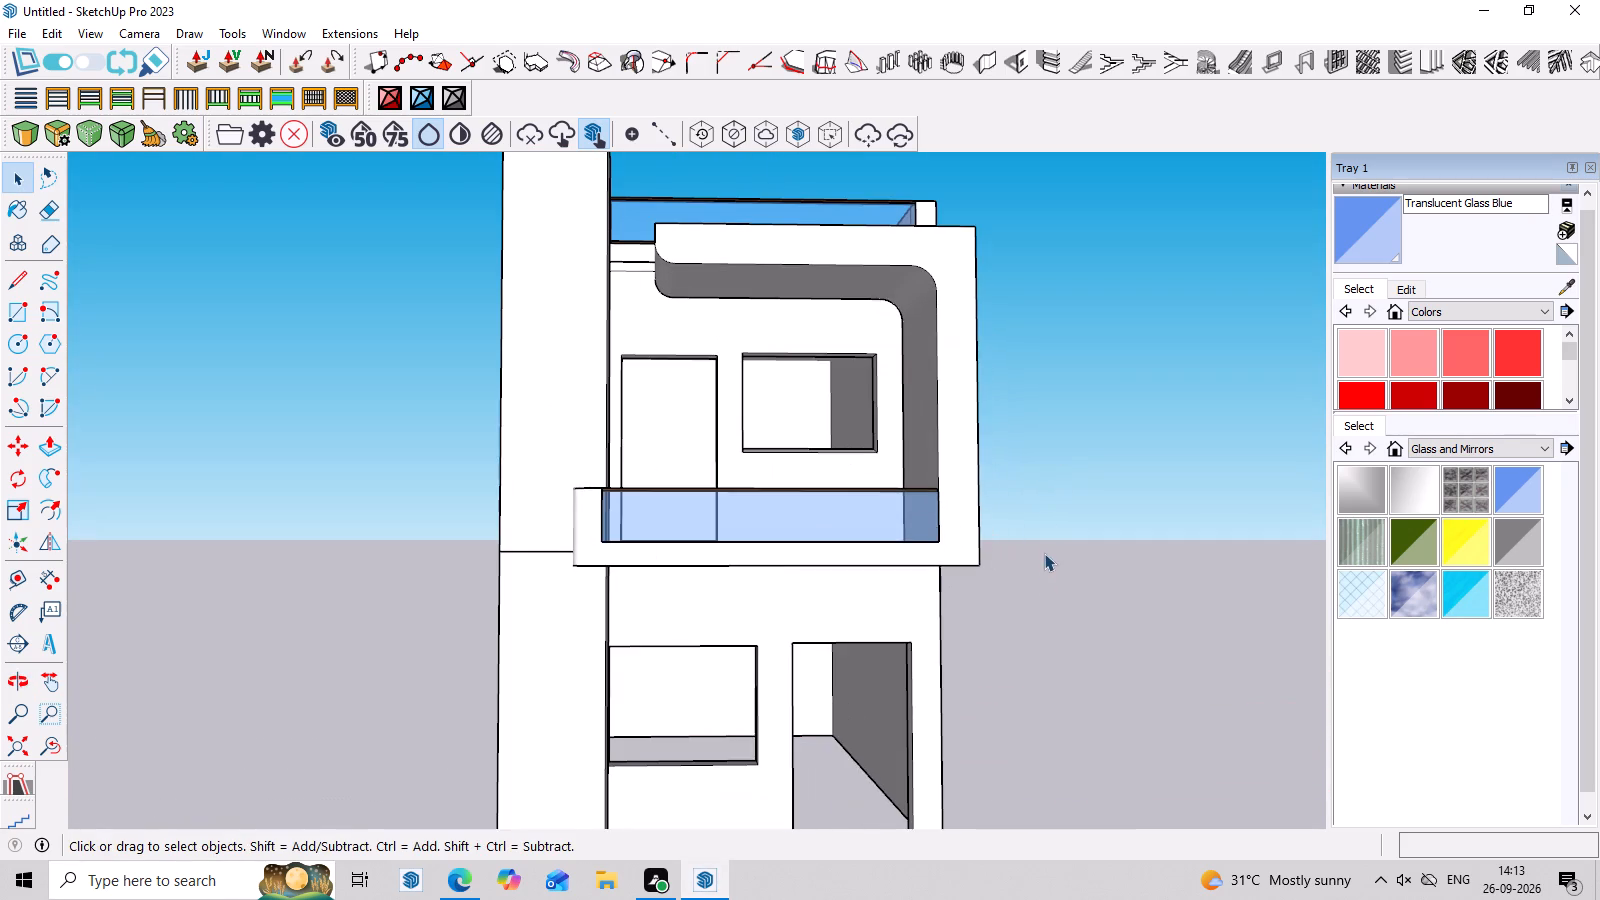
pyautogui.moveTo(1046, 541); pyautogui.dragTo(1043, 572, button='middle')
pyautogui.scroll(2, 1043, 572)
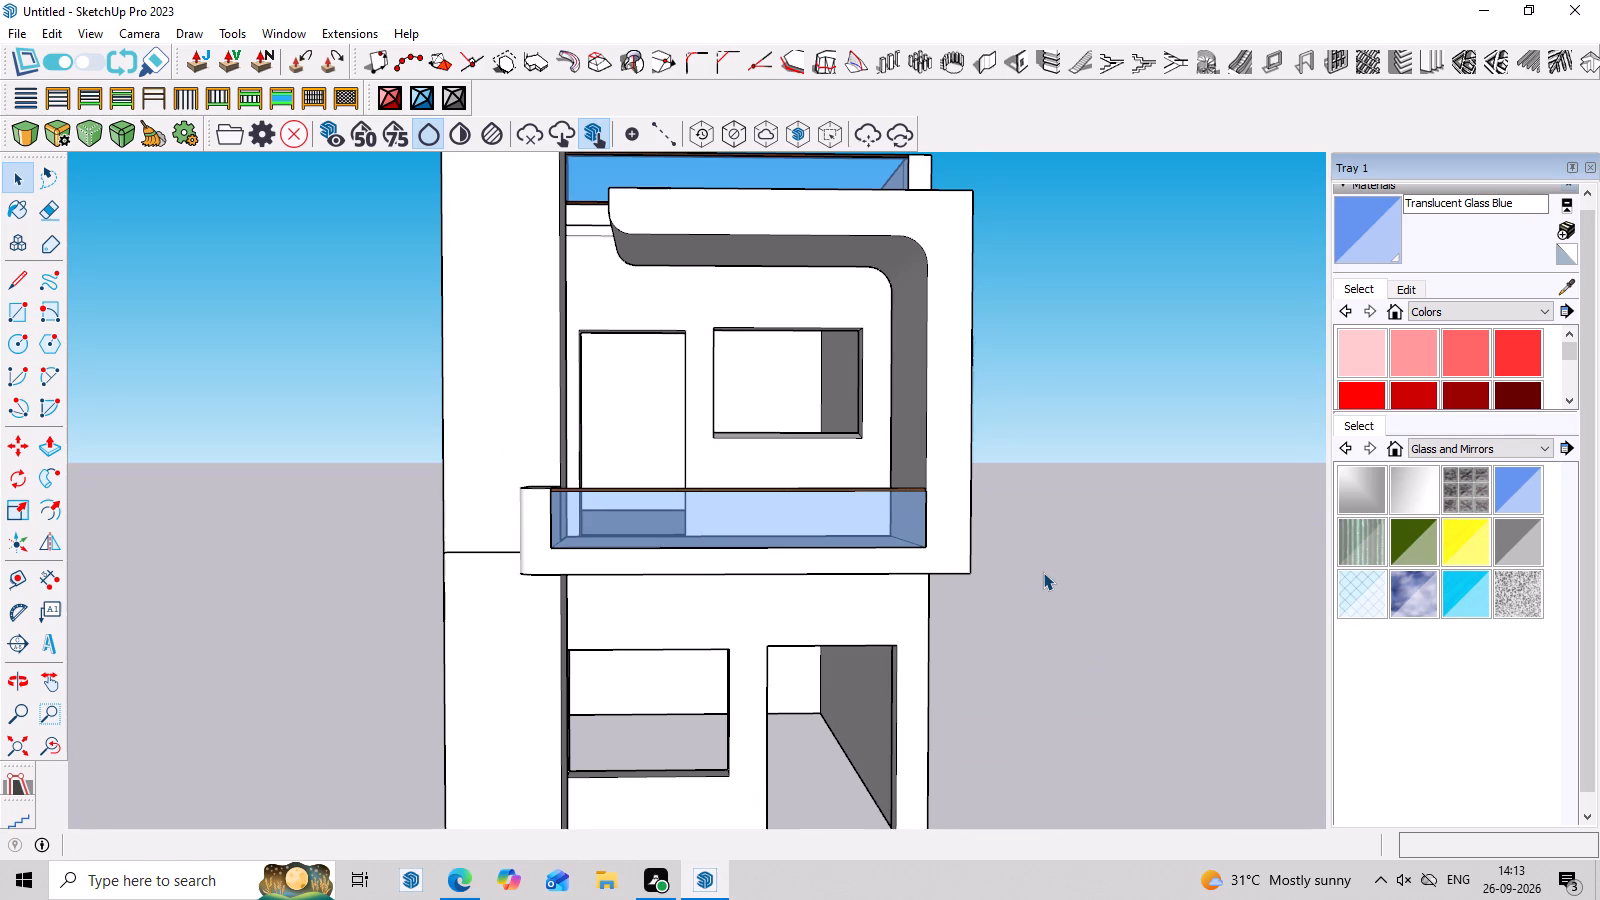
pyautogui.scroll(-5, 1025, 453)
pyautogui.scroll(3, 806, 157)
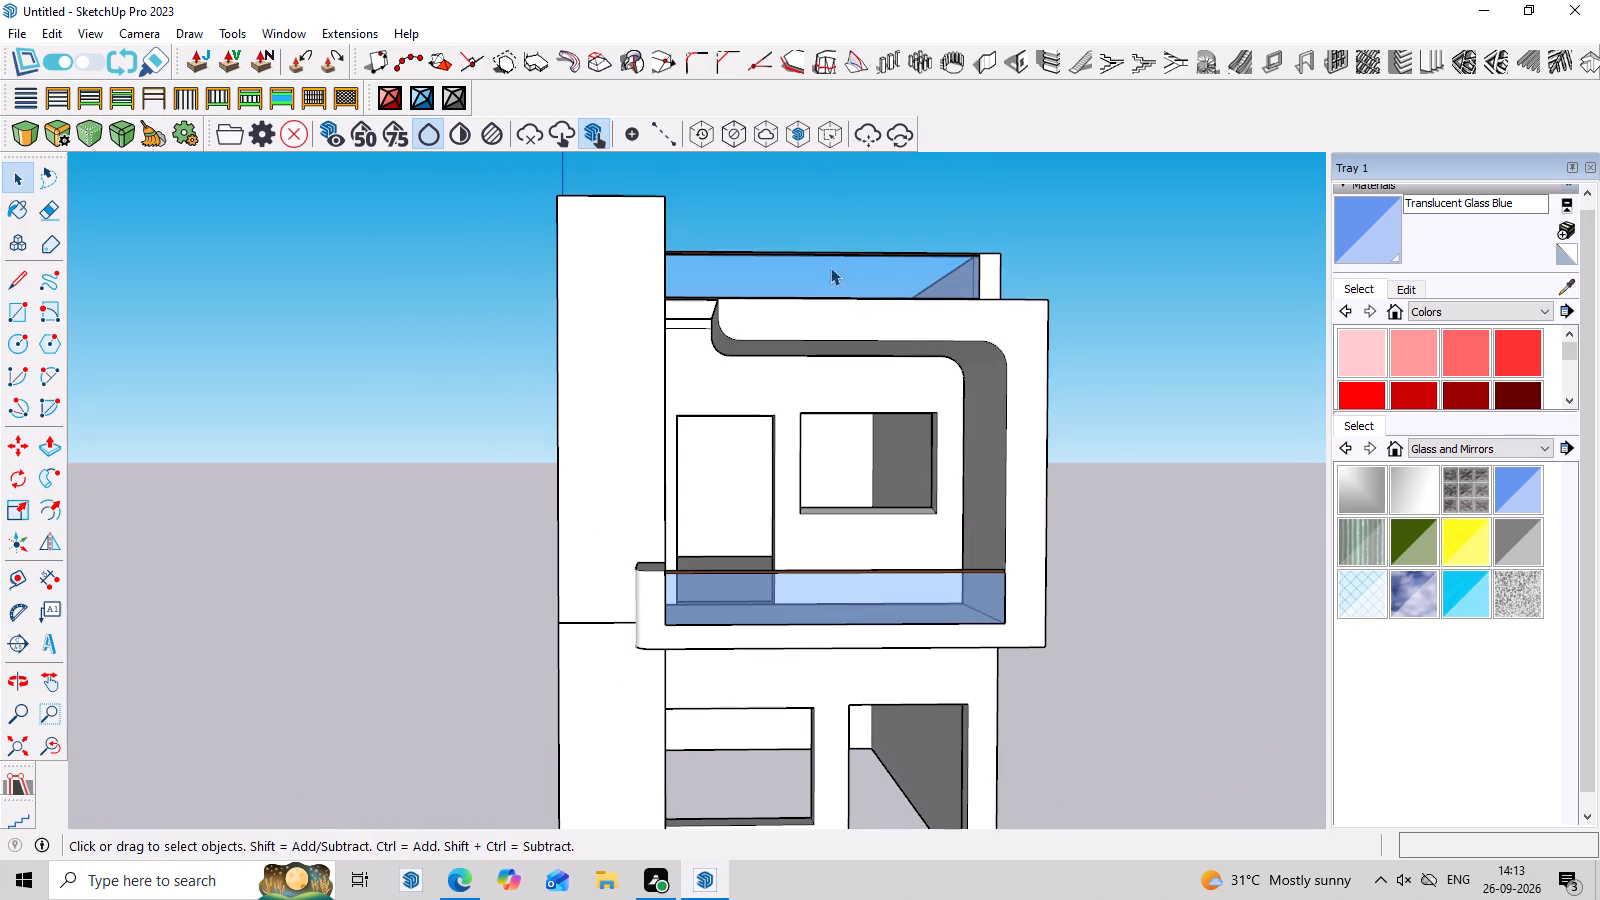
pyautogui.scroll(4, 900, 325)
pyautogui.moveTo(1040, 449); pyautogui.dragTo(1046, 366, button='middle')
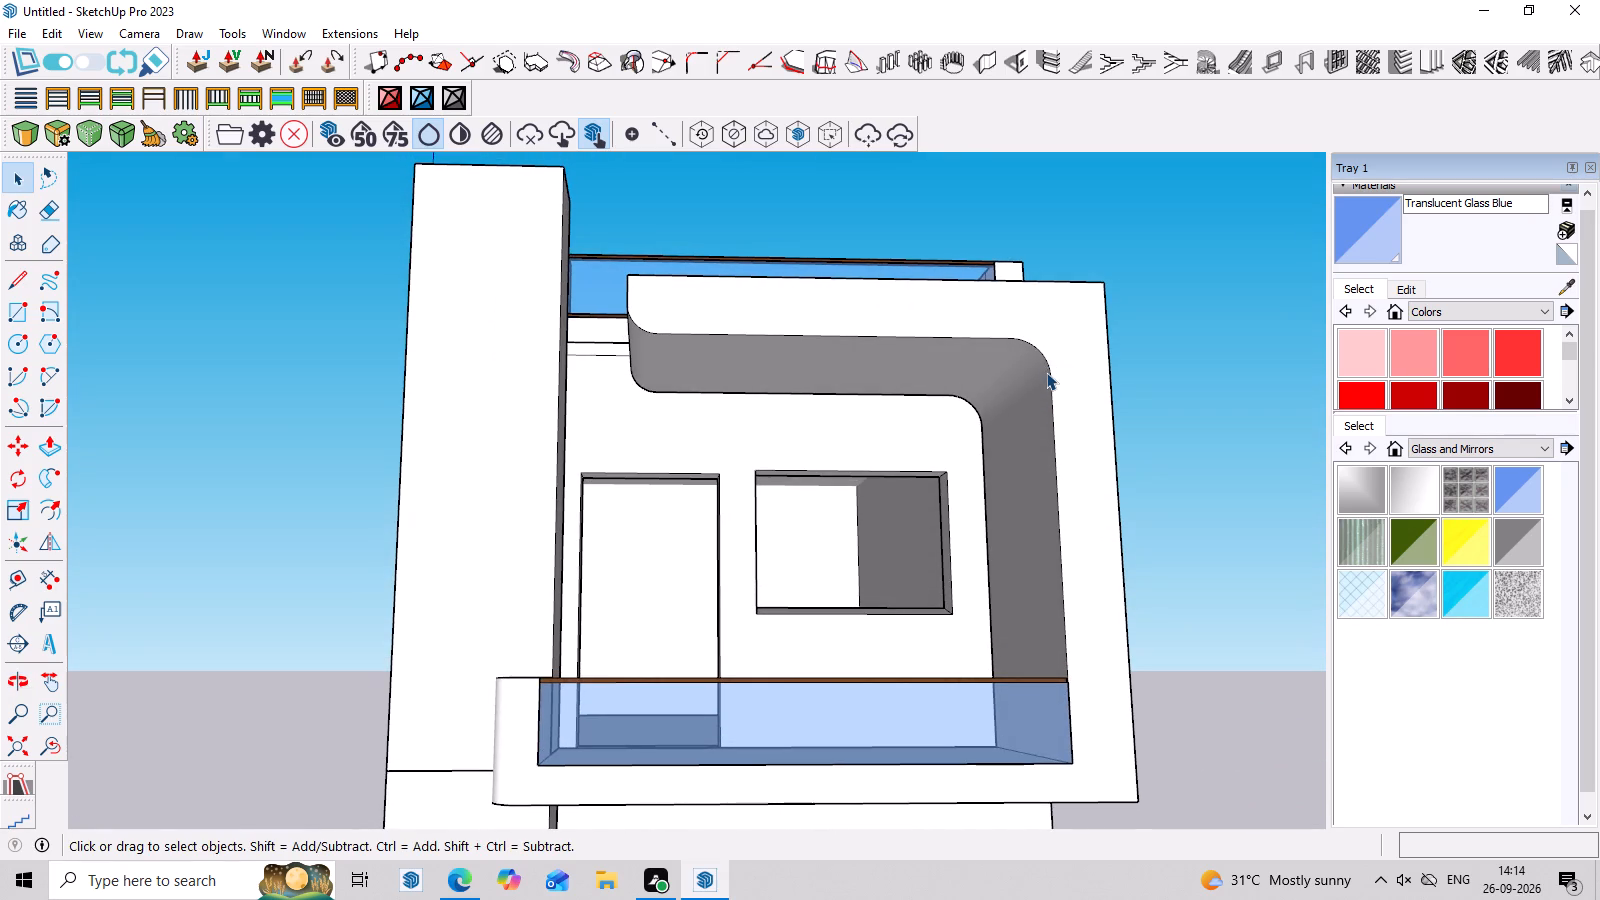
pyautogui.scroll(-5, 1046, 372)
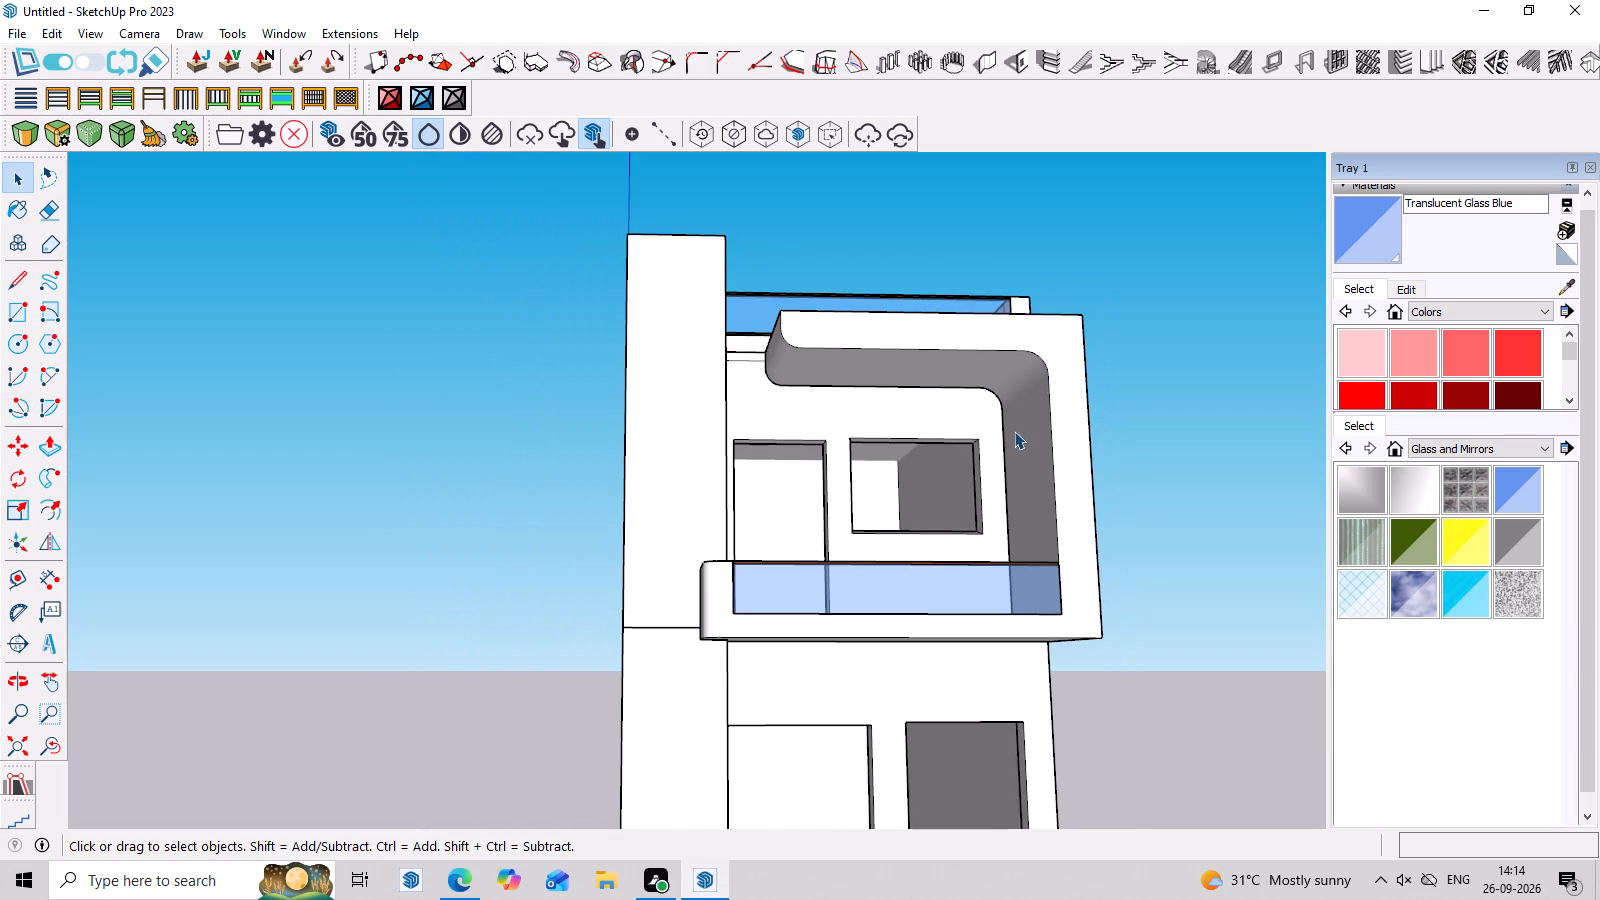
pyautogui.moveTo(1014, 432); pyautogui.dragTo(965, 480, button='middle')
pyautogui.scroll(-1, 954, 499)
pyautogui.scroll(6, 931, 539)
pyautogui.scroll(-12, 915, 462)
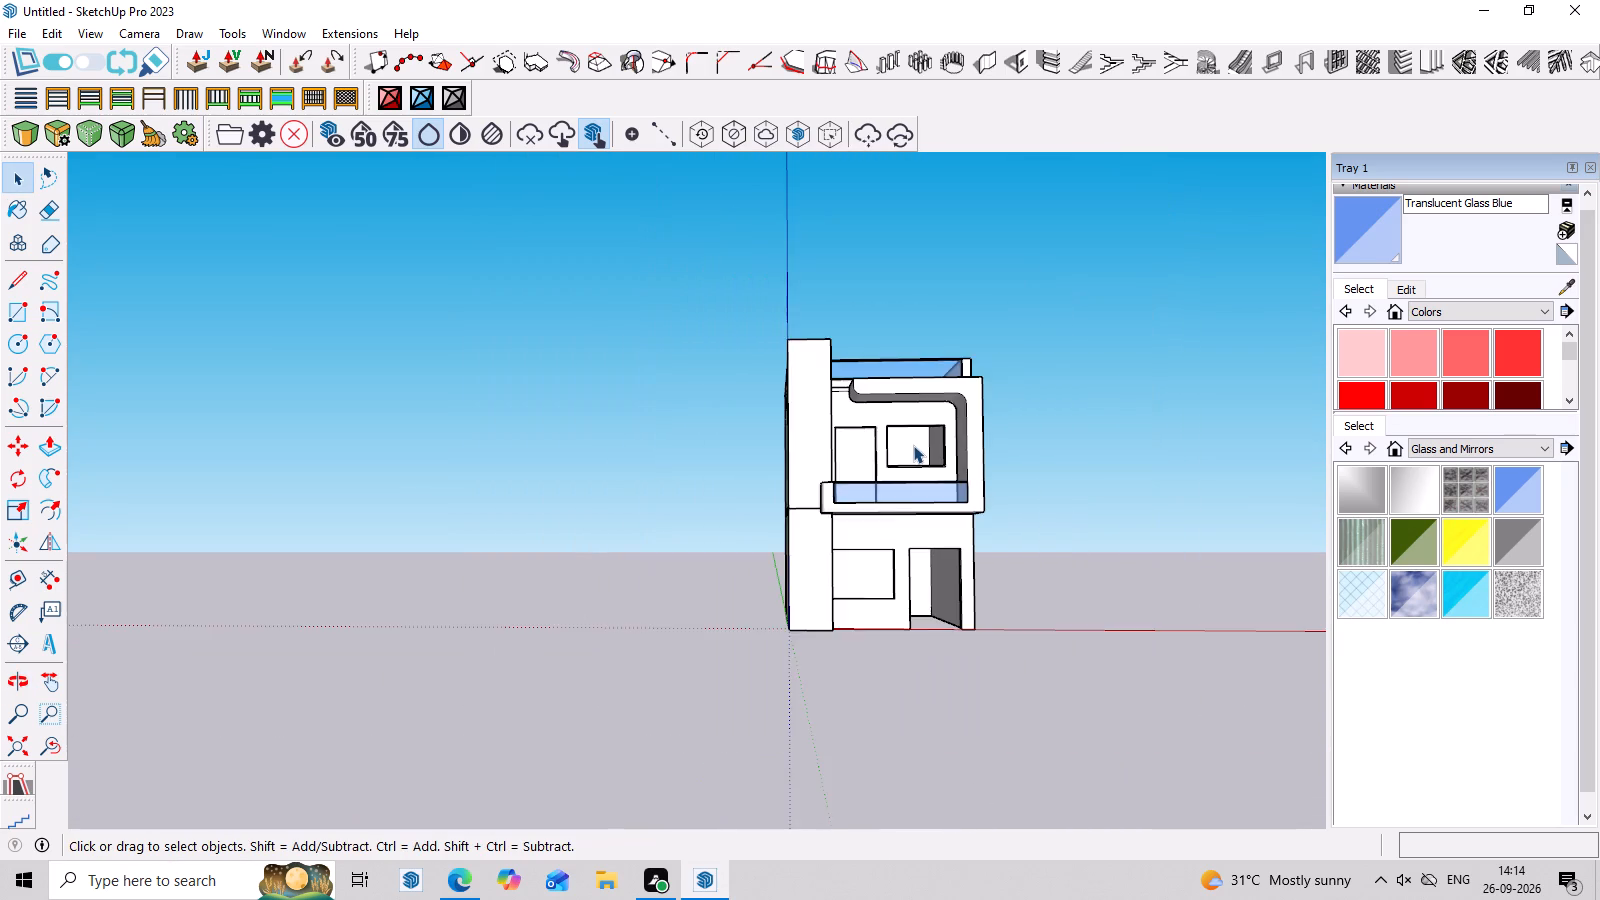
# Examine the ground-floor window and entrance openings beneath the balcony.
pyautogui.moveTo(909, 503); pyautogui.dragTo(900, 561, button='middle')
pyautogui.scroll(8, 902, 575)
pyautogui.moveTo(958, 585); pyautogui.dragTo(955, 642, button='middle')
pyautogui.scroll(3, 958, 652)
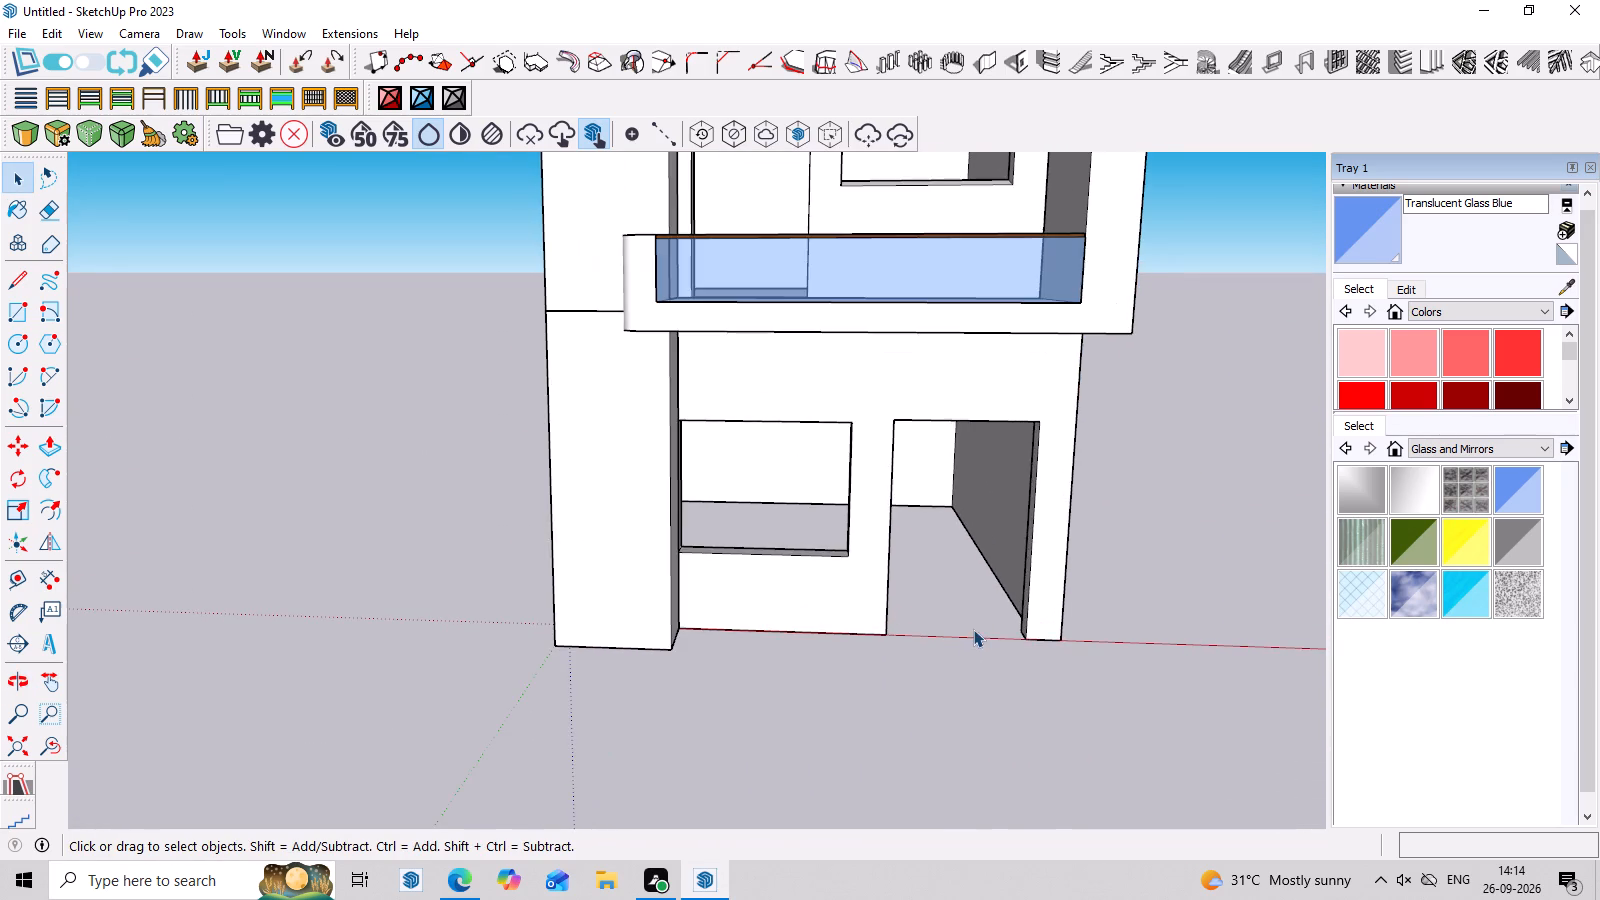
pyautogui.scroll(-3, 973, 629)
pyautogui.moveTo(969, 624); pyautogui.dragTo(966, 573, button='middle')
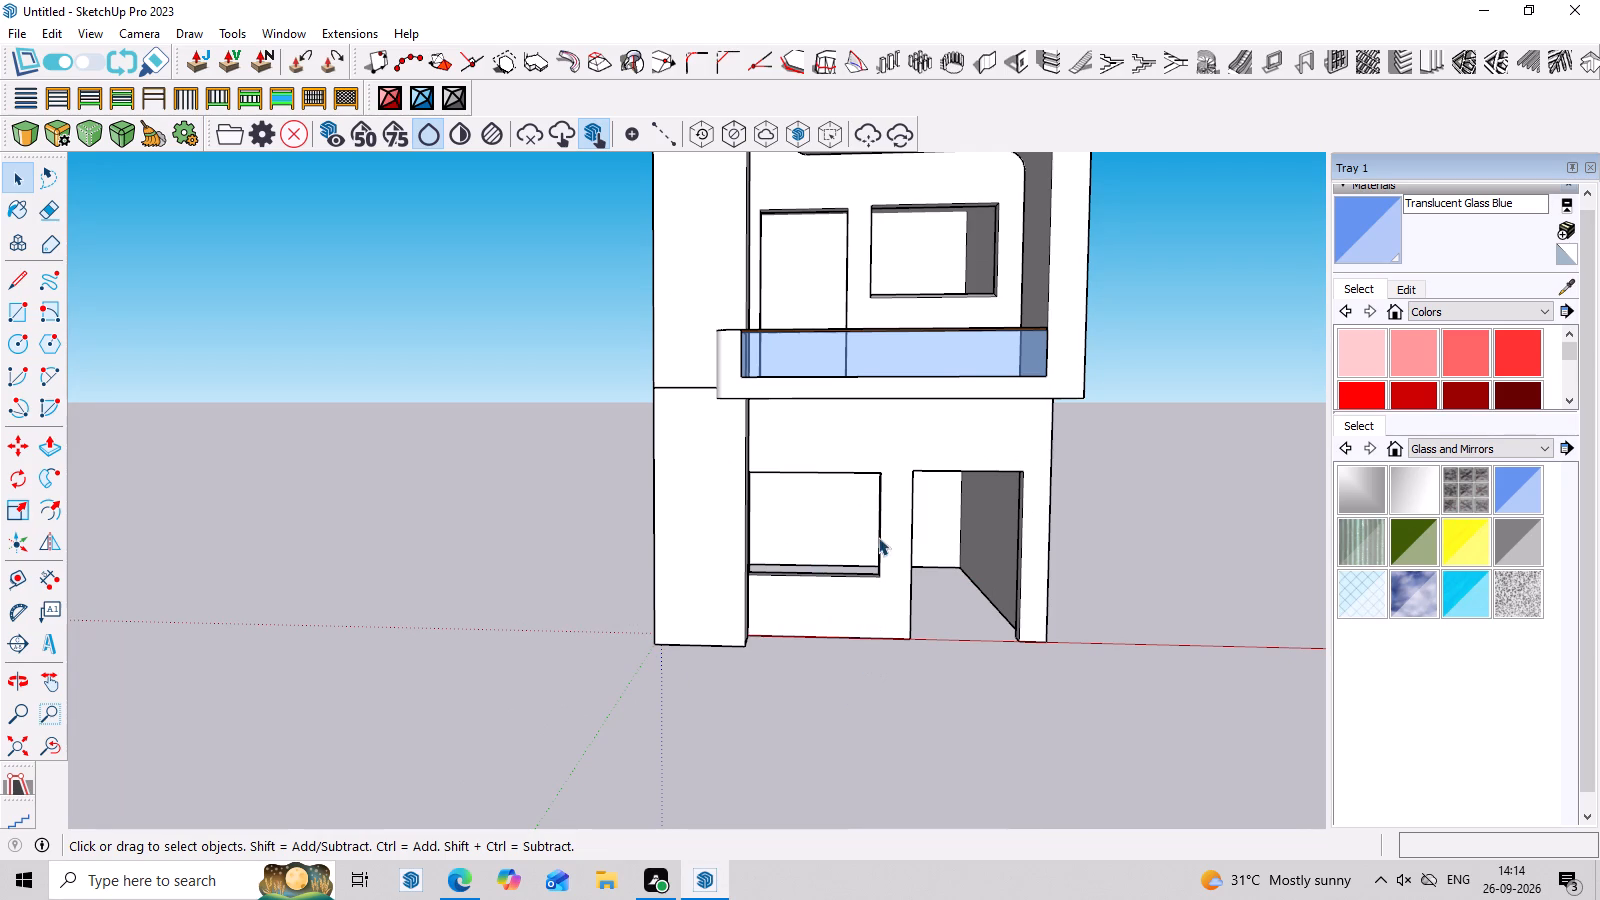
pyautogui.moveTo(870, 482); pyautogui.dragTo(868, 518, button='middle')
pyautogui.scroll(3, 983, 590)
pyautogui.scroll(-2, 1011, 545)
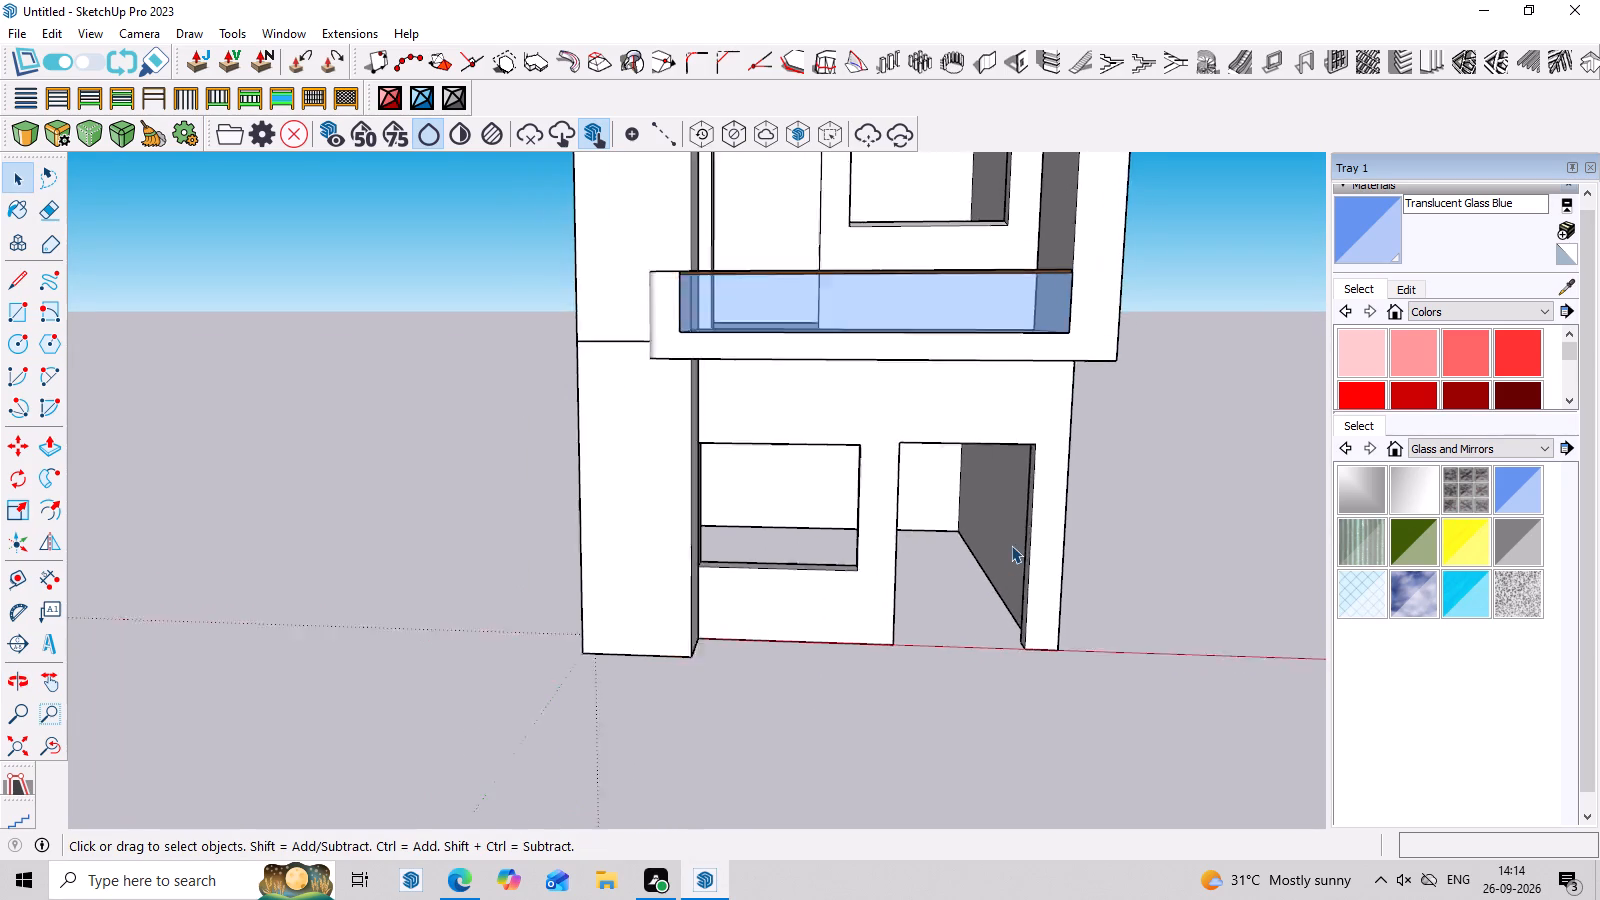
pyautogui.scroll(-5, 1011, 545)
pyautogui.moveTo(1122, 206); pyautogui.dragTo(1119, 136, button='middle')
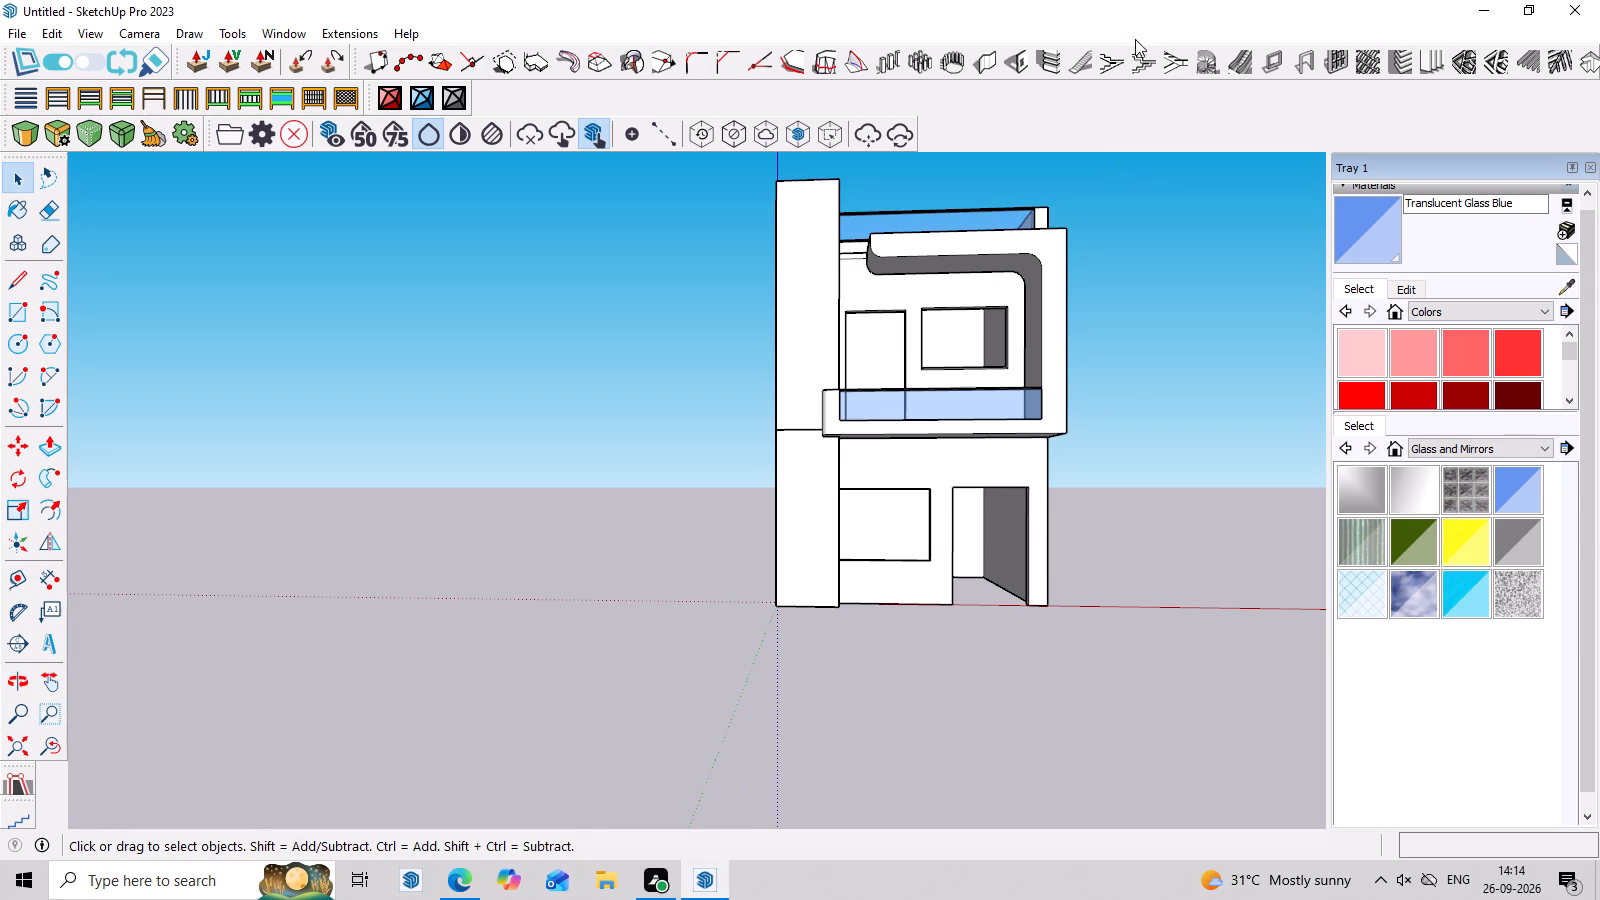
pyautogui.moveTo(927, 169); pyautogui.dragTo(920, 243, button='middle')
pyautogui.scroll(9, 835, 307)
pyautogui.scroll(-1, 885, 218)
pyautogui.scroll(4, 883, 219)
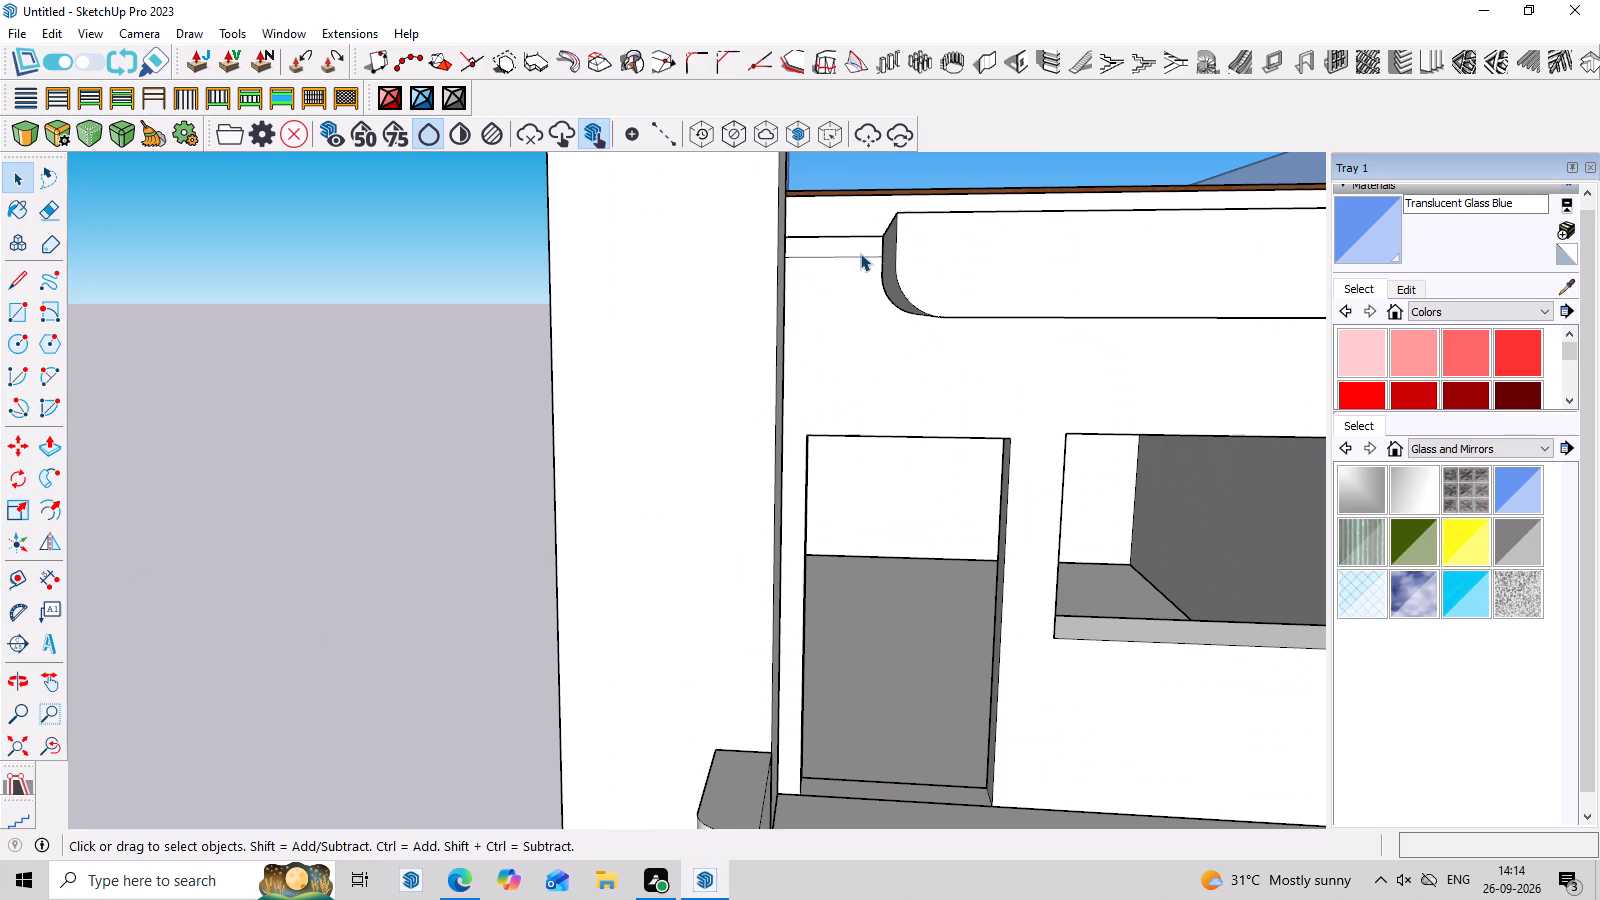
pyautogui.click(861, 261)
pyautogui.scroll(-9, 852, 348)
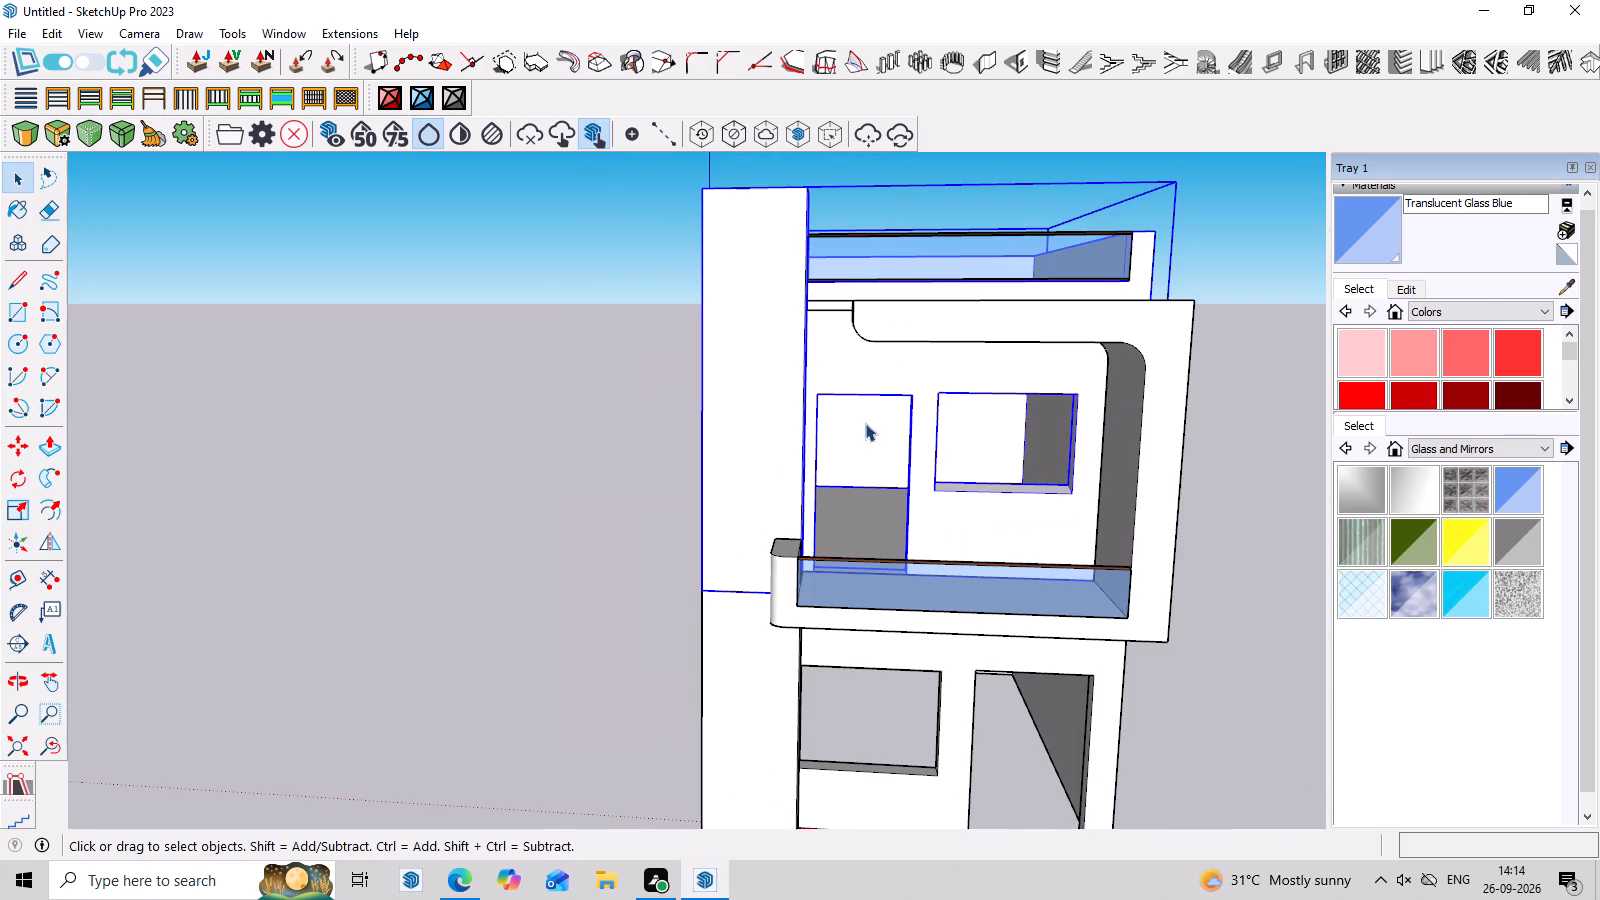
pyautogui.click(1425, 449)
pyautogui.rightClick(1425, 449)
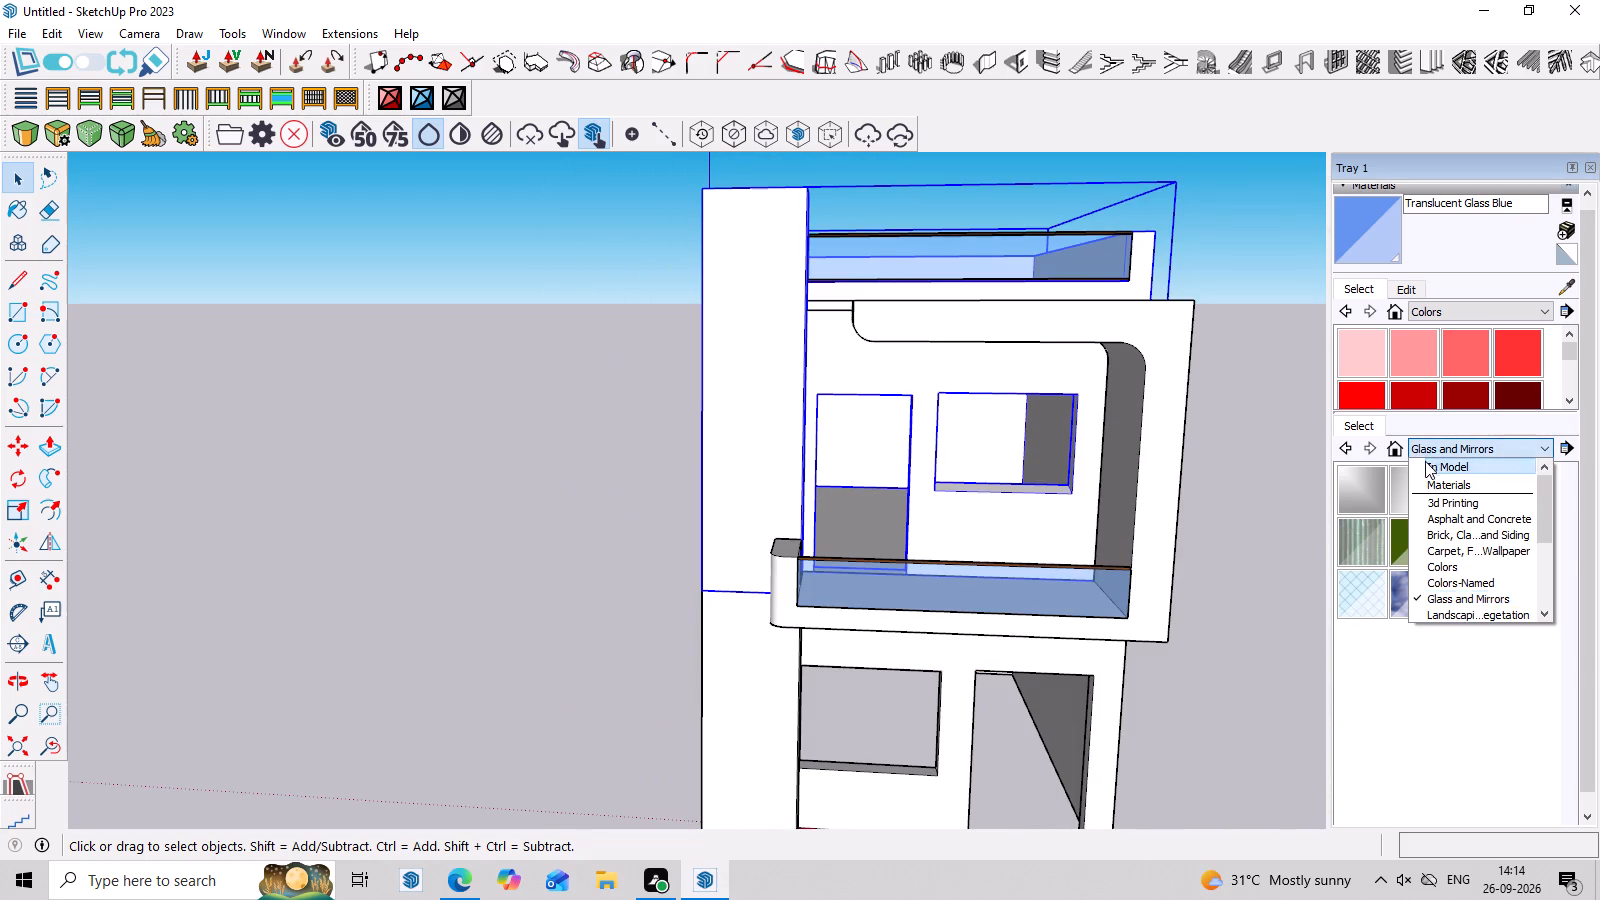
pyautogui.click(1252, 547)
# Examine the front facade from below and head-on, including the pillar, balcony and ground-floor openings.
pyautogui.moveTo(1232, 550); pyautogui.dragTo(1214, 392, button='middle')
pyautogui.scroll(1, 1214, 392)
pyautogui.scroll(-4, 1195, 395)
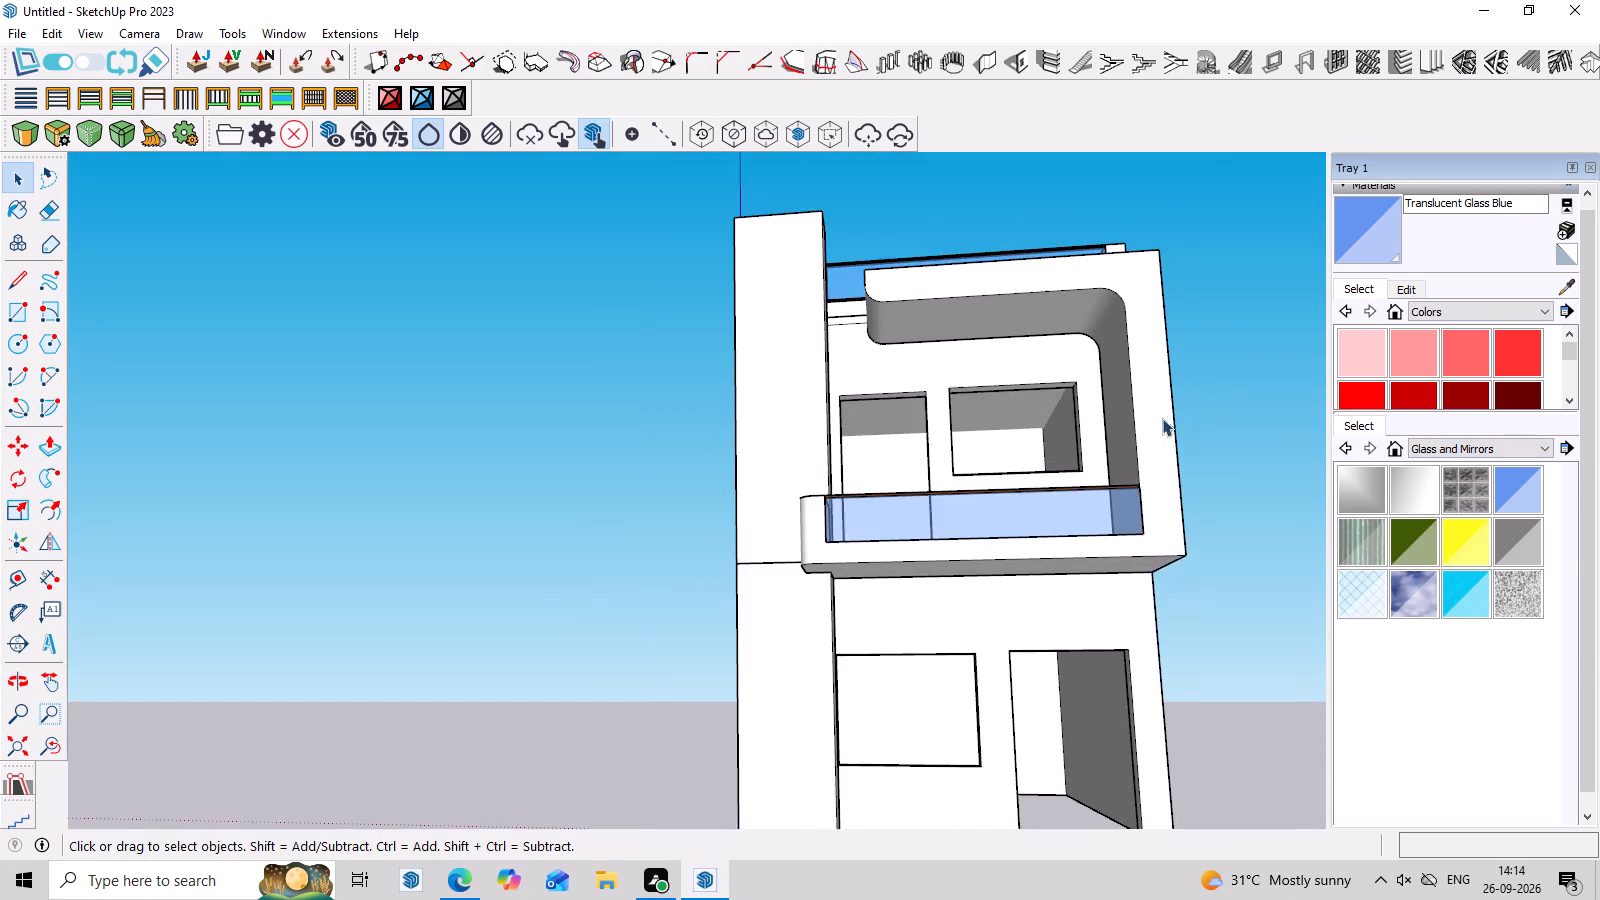
pyautogui.scroll(-4, 1162, 418)
pyautogui.moveTo(1134, 469); pyautogui.dragTo(1202, 665, button='middle')
pyautogui.scroll(7, 1203, 665)
pyautogui.moveTo(1200, 657); pyautogui.dragTo(1199, 599, button='middle')
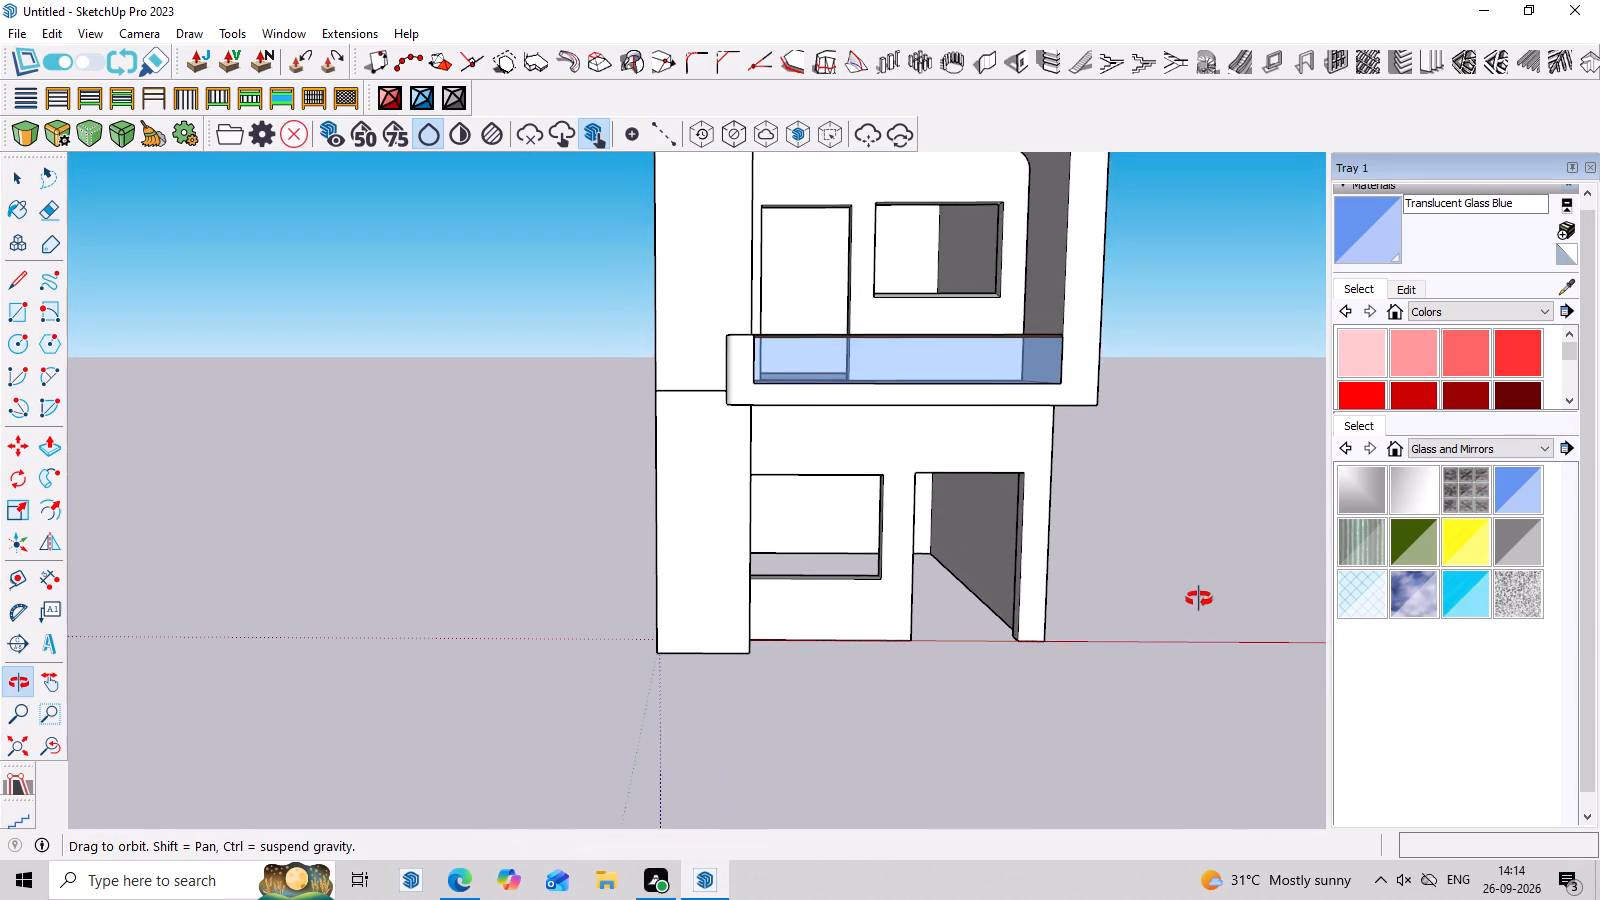
pyautogui.moveTo(1199, 599); pyautogui.dragTo(1199, 598, button='middle')
pyautogui.scroll(3, 925, 635)
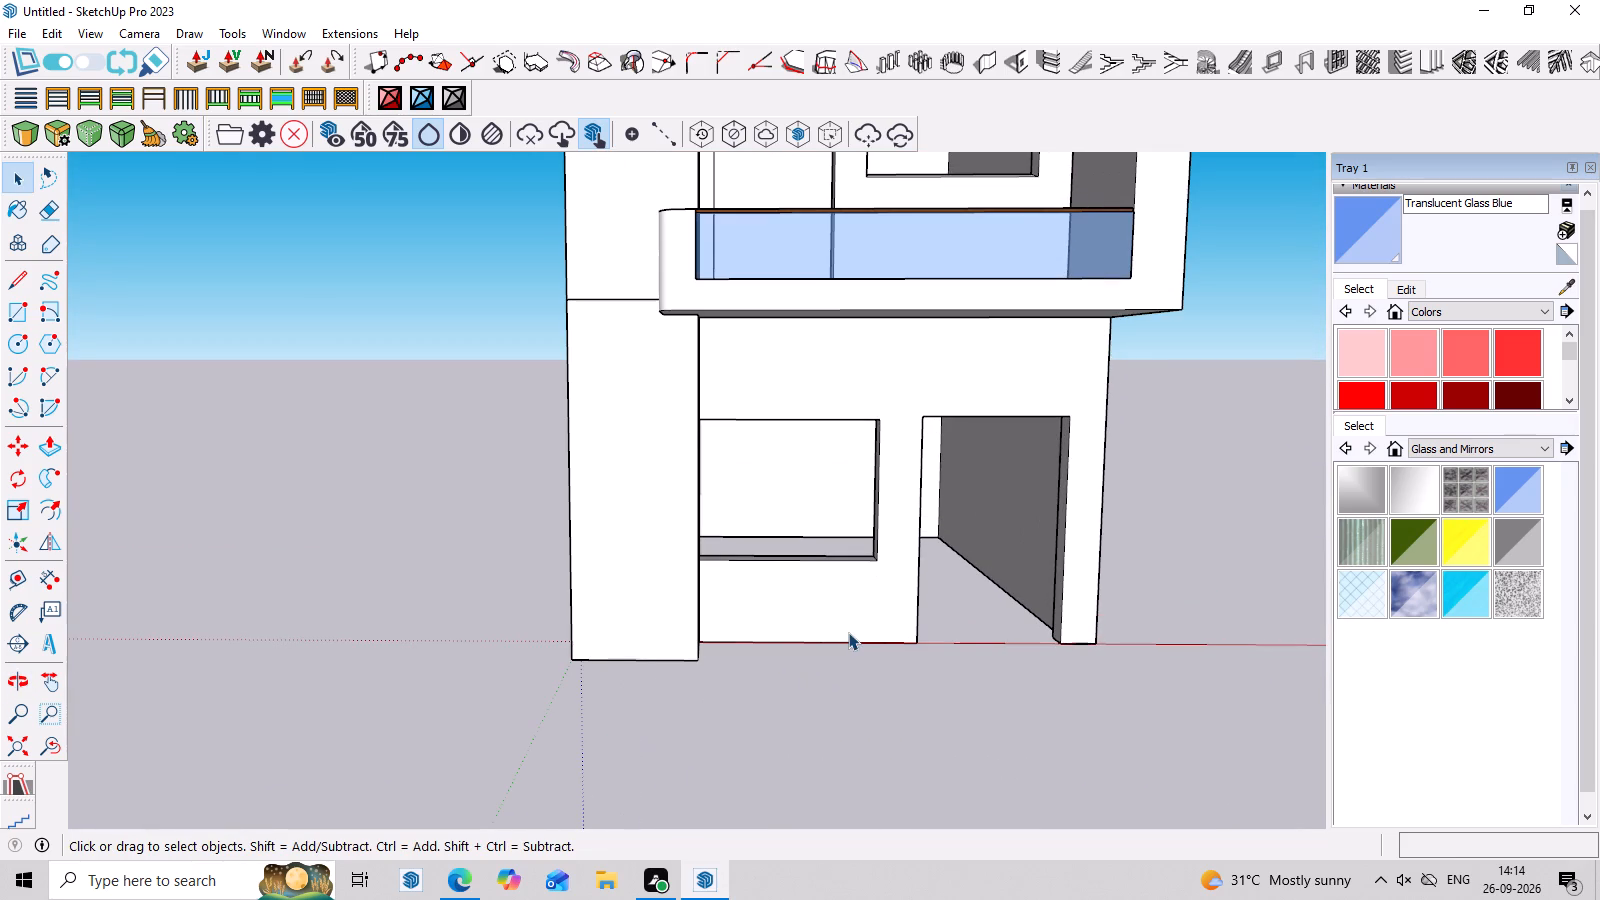
pyautogui.scroll(-10, 848, 632)
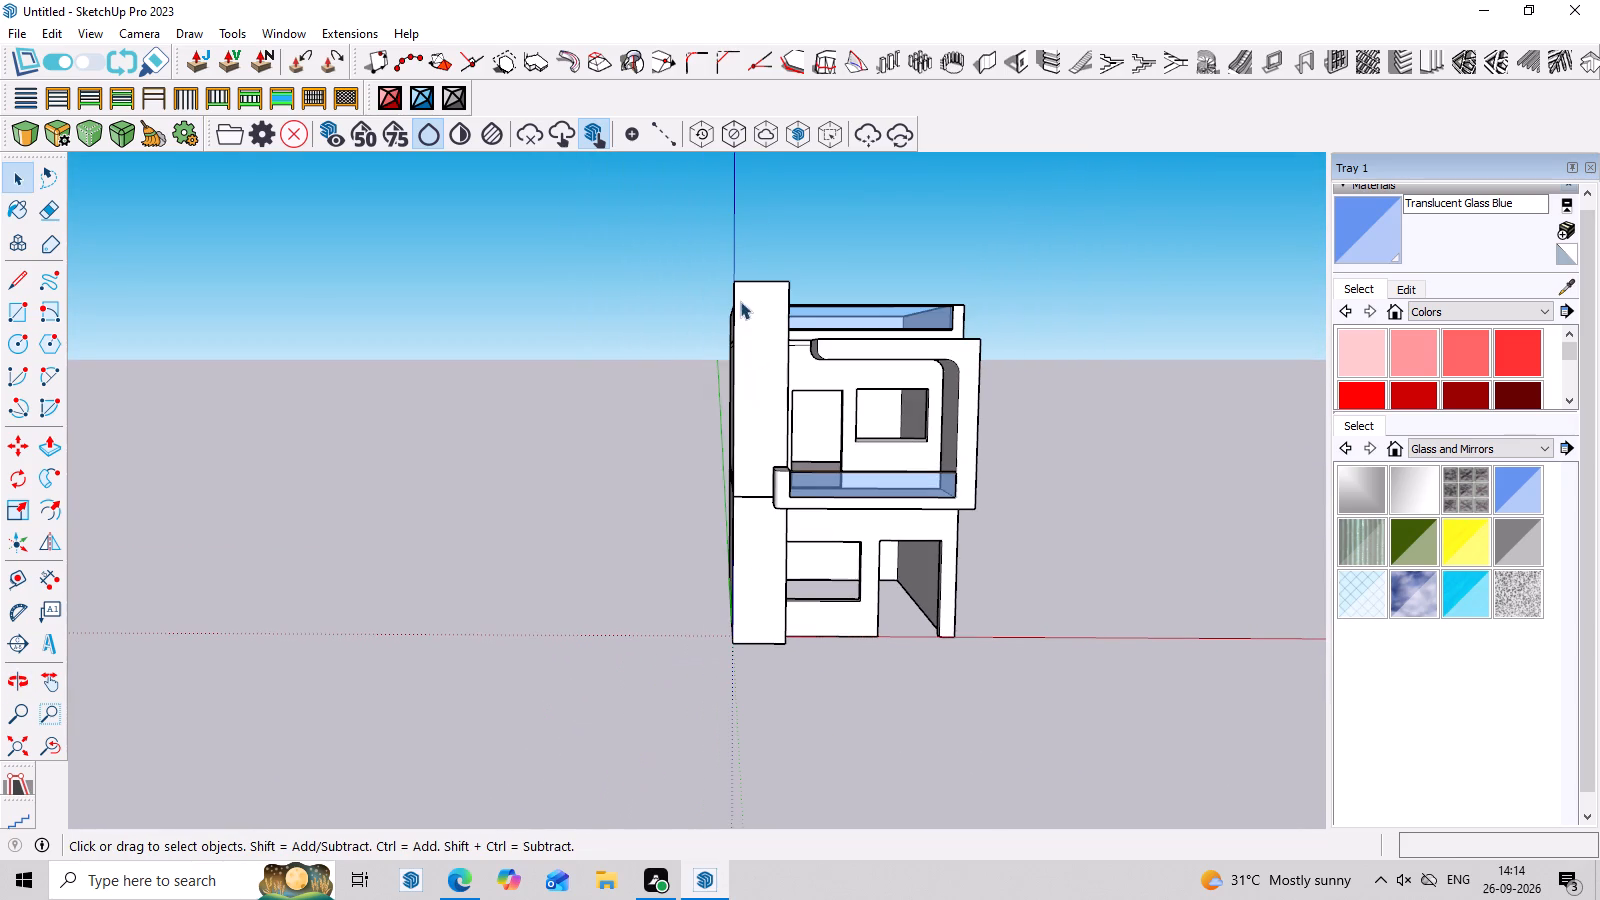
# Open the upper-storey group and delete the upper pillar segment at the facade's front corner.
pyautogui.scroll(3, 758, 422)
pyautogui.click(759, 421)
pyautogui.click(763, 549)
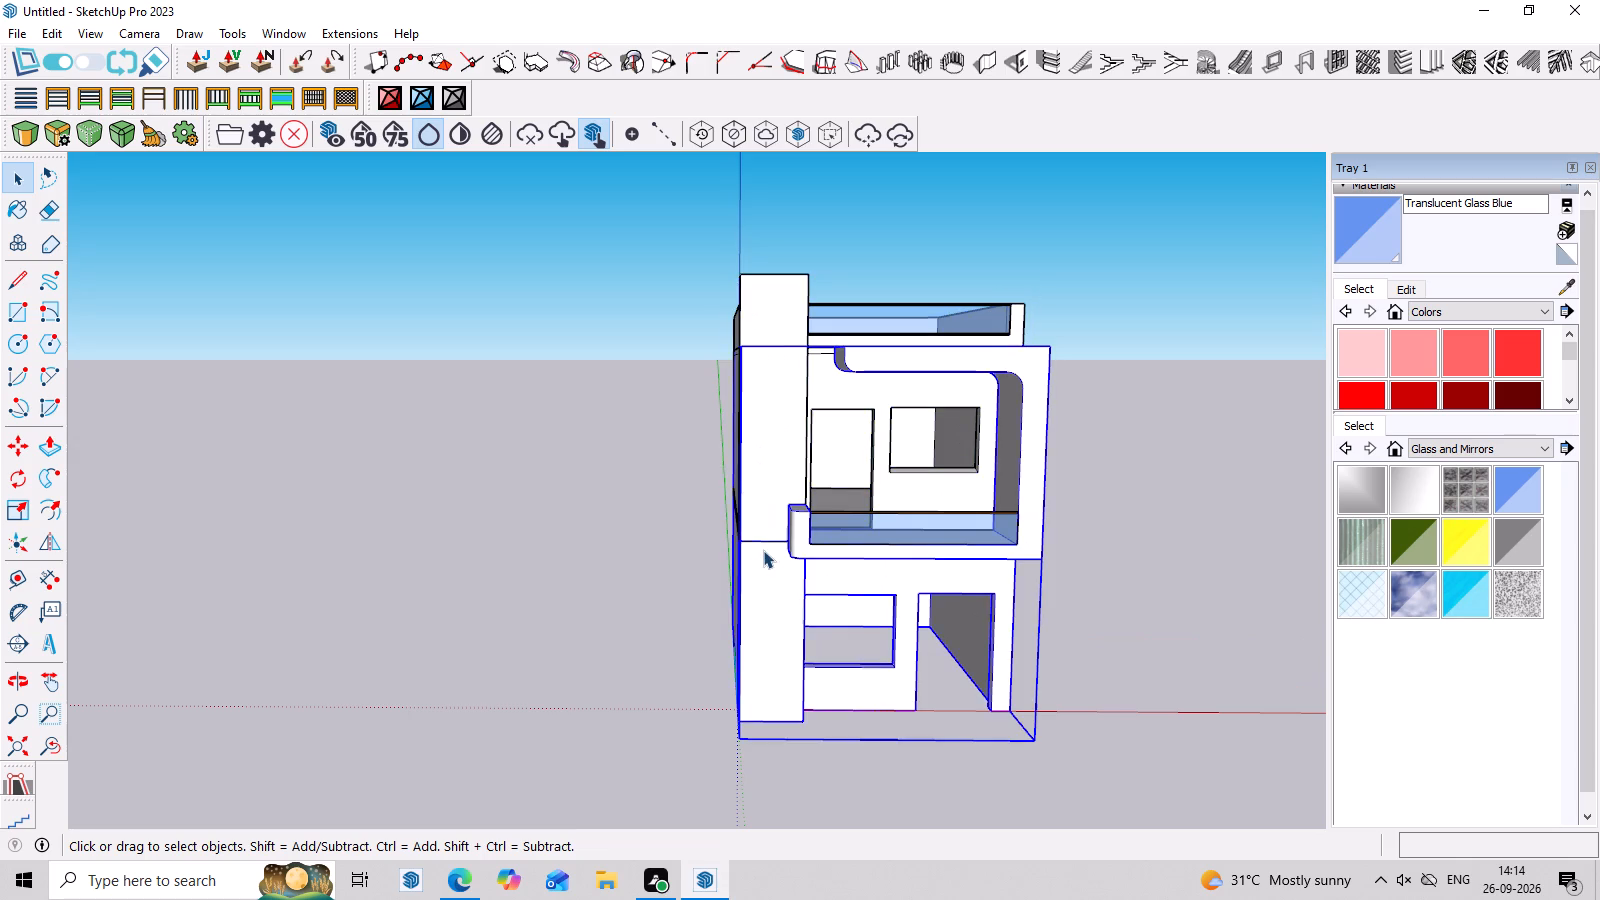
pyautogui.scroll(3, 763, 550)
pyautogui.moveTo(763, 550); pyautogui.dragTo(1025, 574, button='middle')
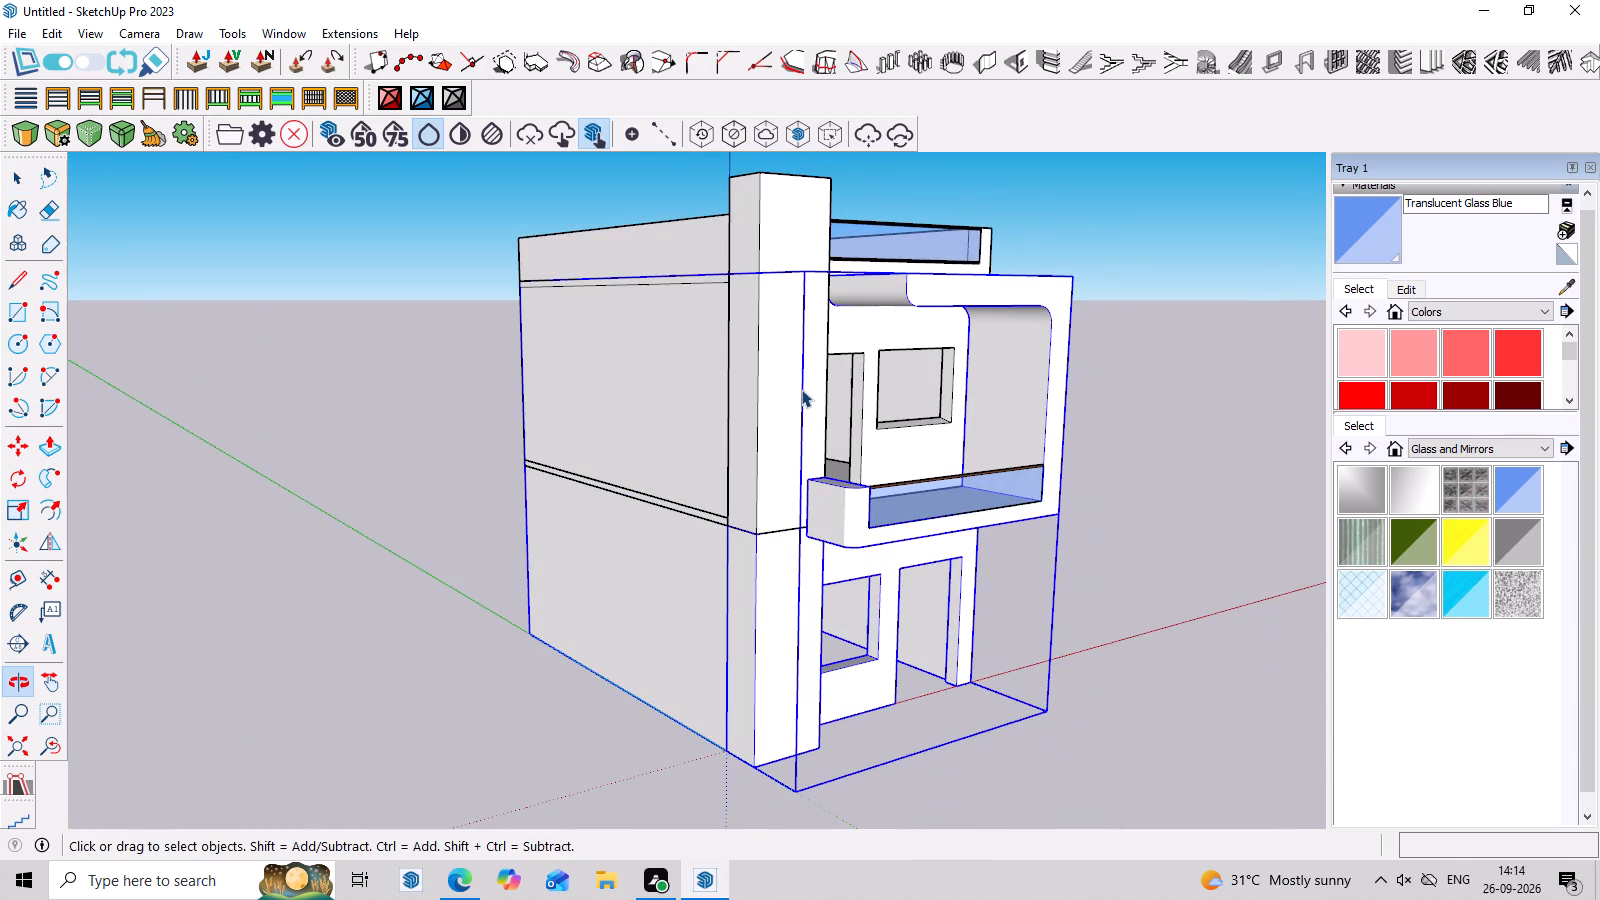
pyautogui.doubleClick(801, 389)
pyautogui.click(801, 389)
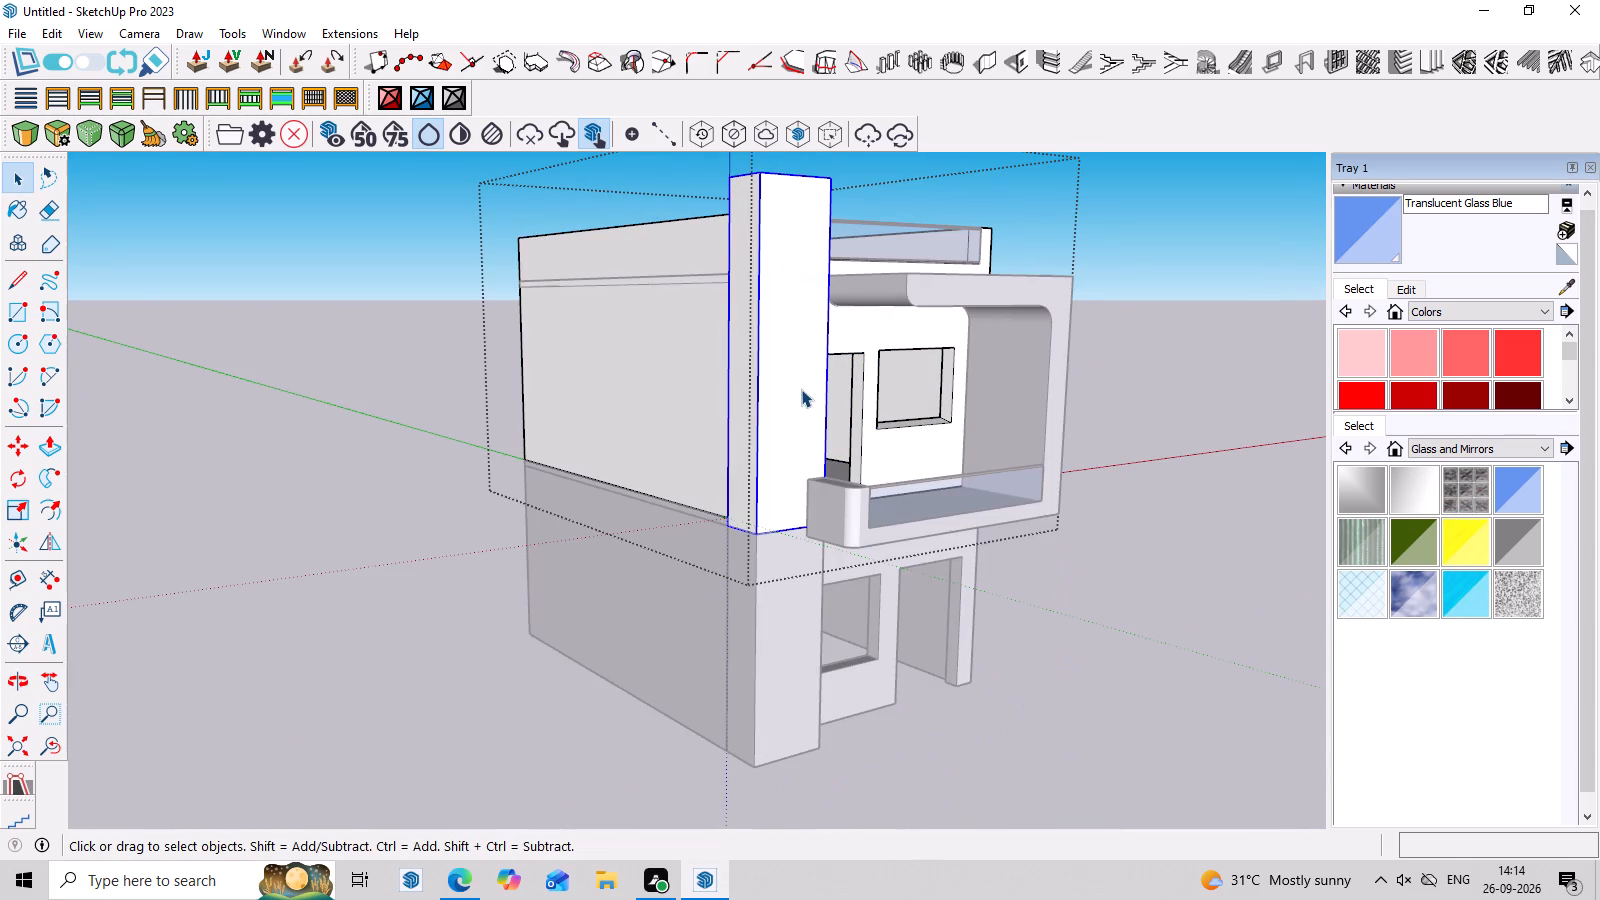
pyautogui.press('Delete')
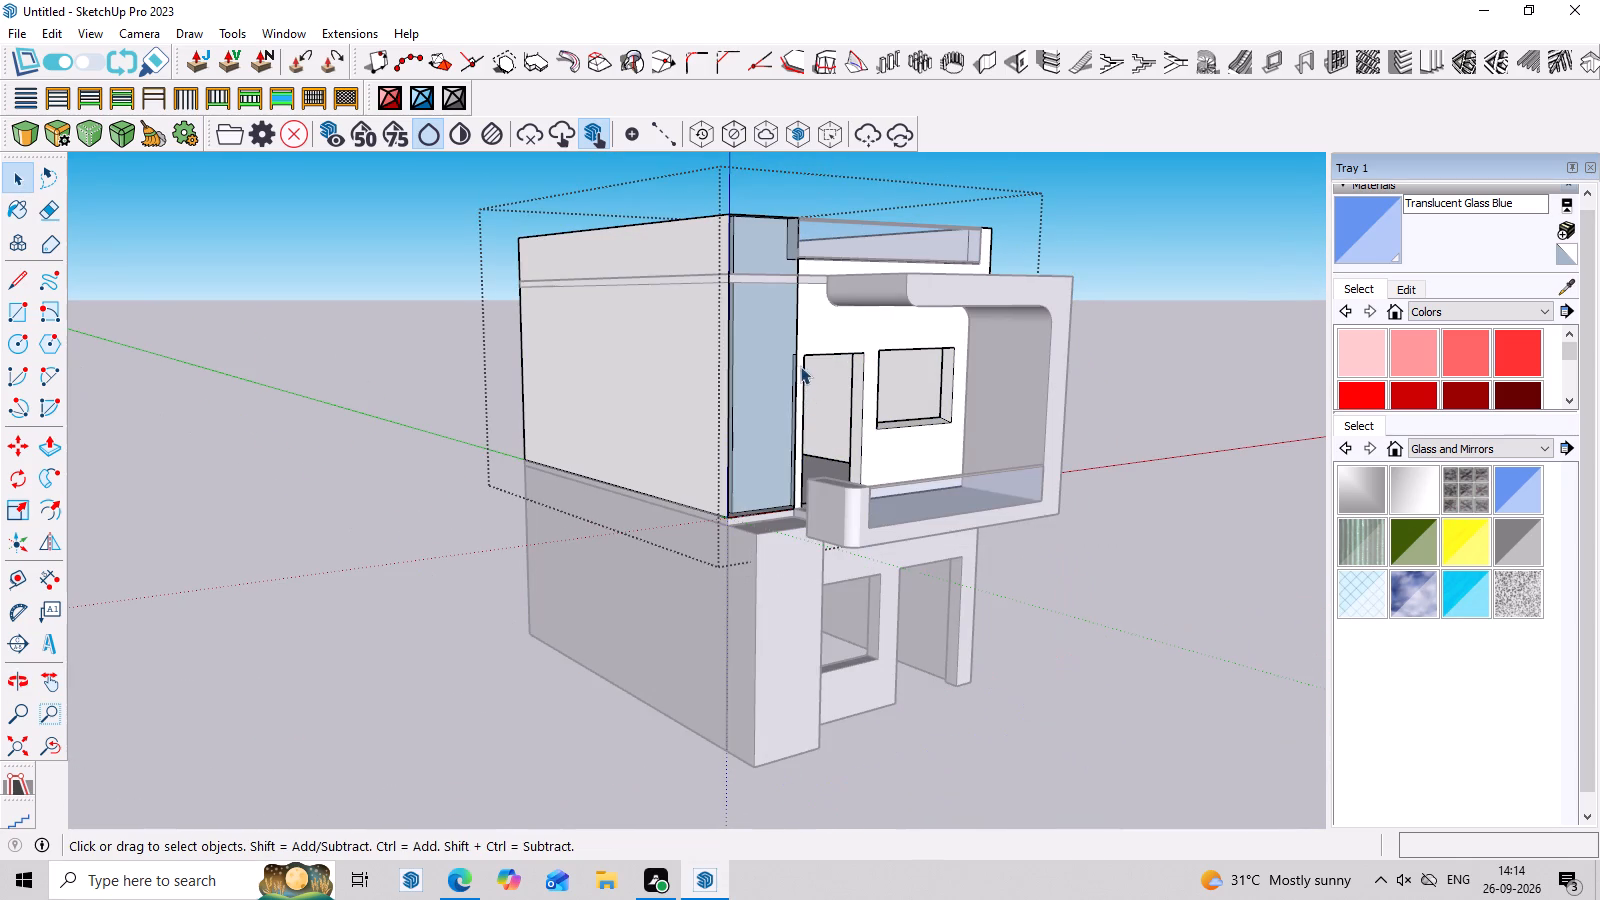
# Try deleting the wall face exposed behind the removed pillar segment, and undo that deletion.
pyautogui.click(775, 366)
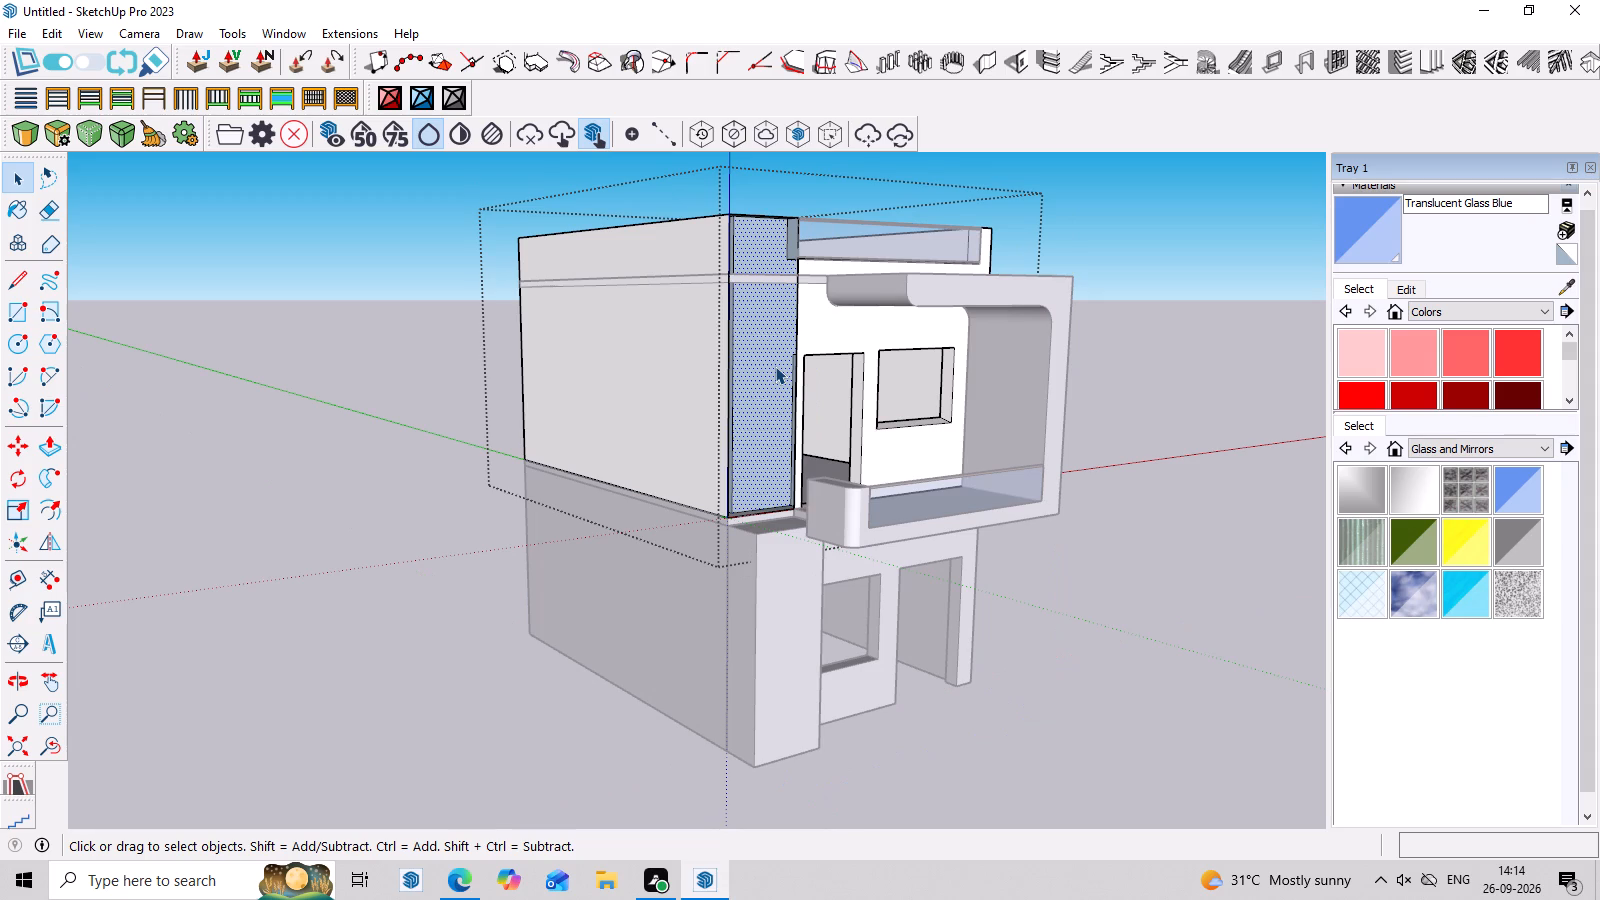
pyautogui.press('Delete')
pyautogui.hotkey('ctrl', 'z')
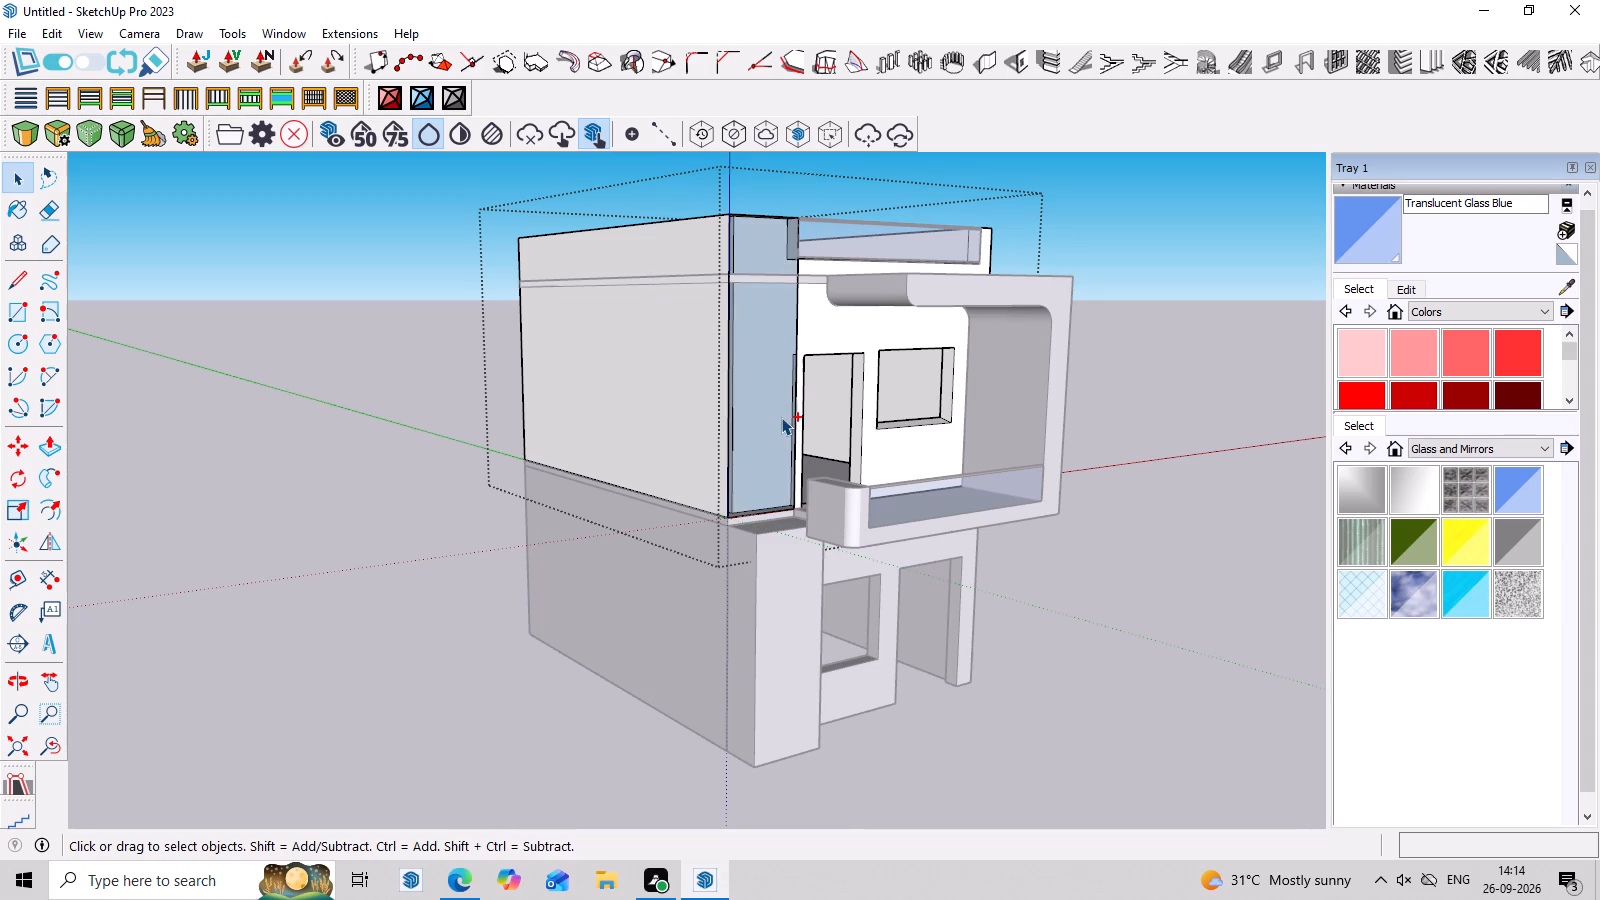
# Examine the exposed wall corner behind the removed pillar segment, from its base up to the roof parapet.
pyautogui.scroll(2, 742, 526)
pyautogui.moveTo(743, 526); pyautogui.dragTo(935, 598, button='middle')
pyautogui.scroll(4, 845, 580)
pyautogui.scroll(2, 795, 517)
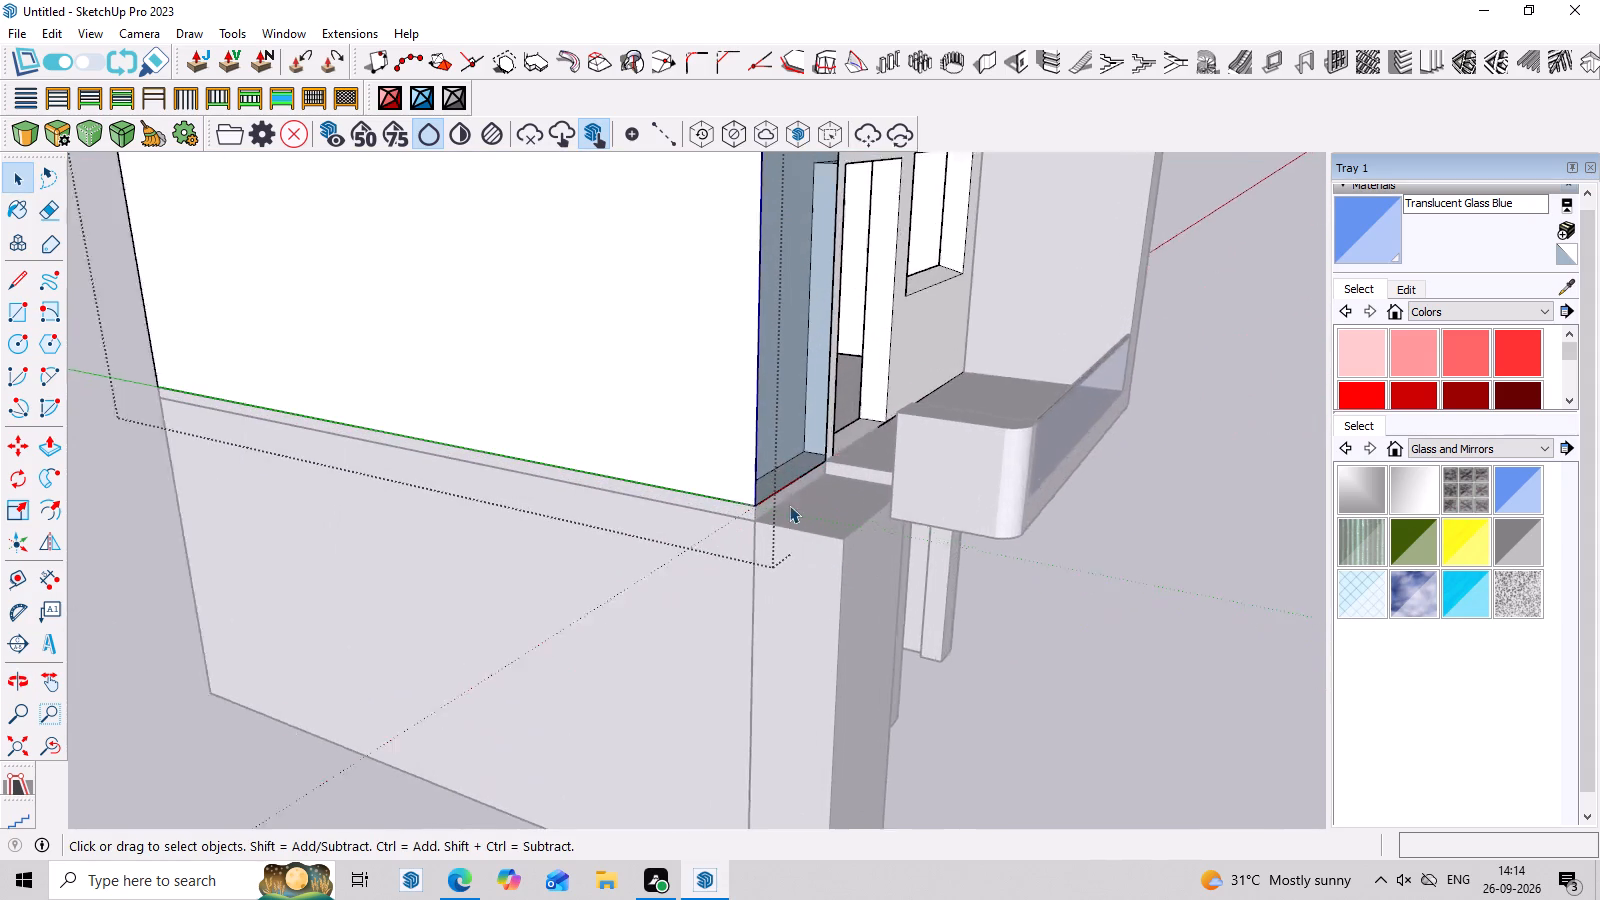
pyautogui.scroll(2, 789, 505)
pyautogui.moveTo(784, 489); pyautogui.dragTo(713, 570, button='middle')
pyautogui.click(716, 483)
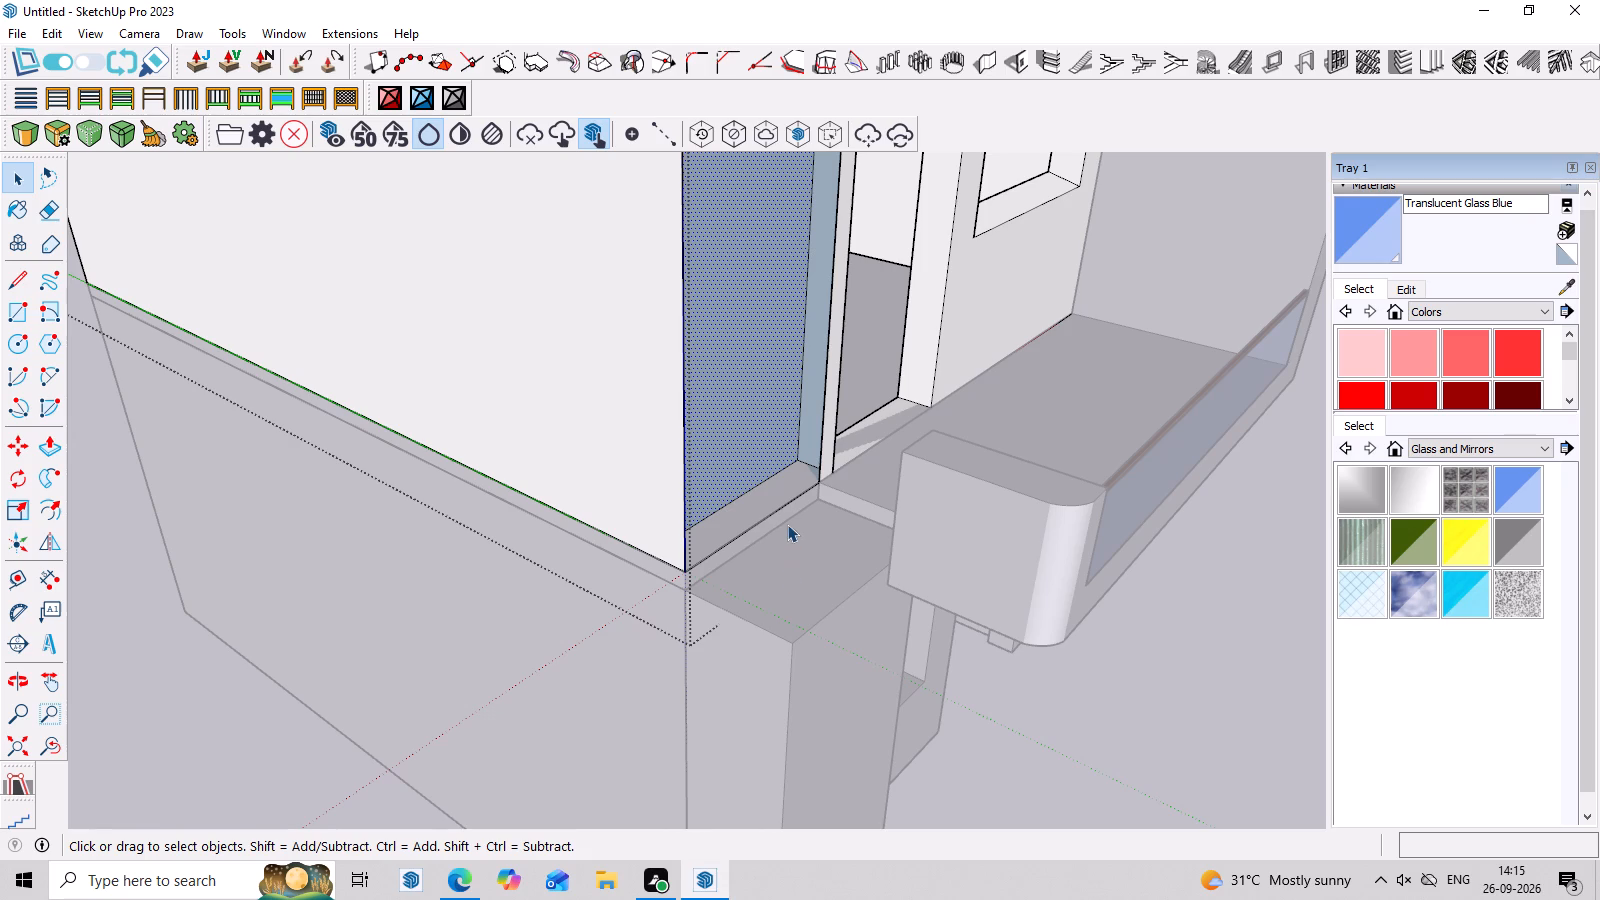
pyautogui.moveTo(787, 524); pyautogui.dragTo(432, 665, button='middle')
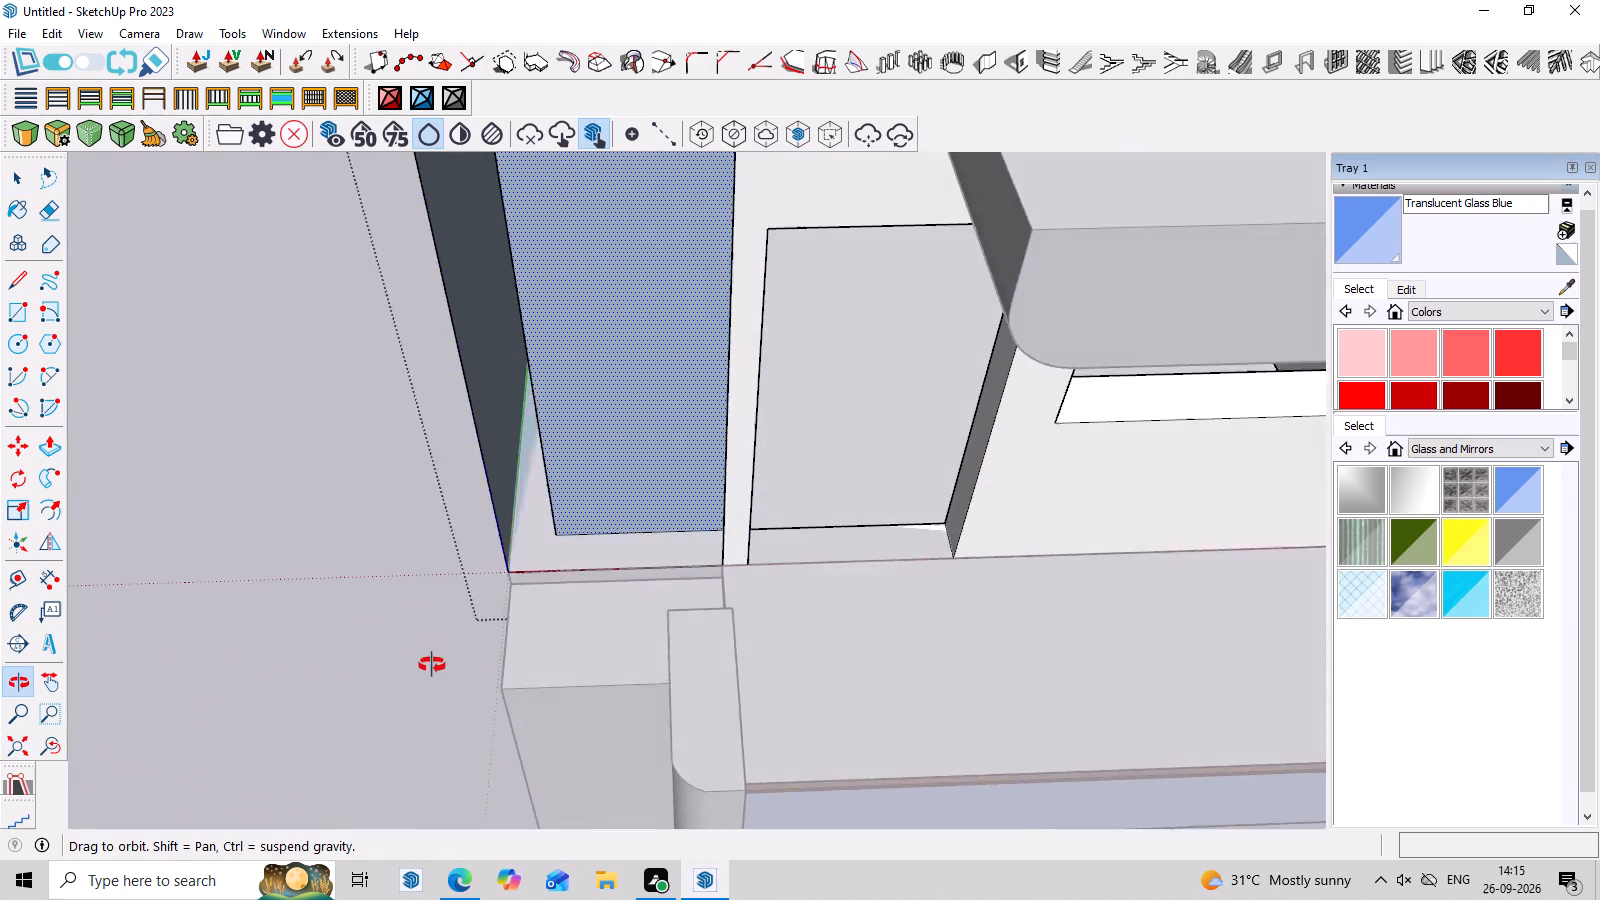
pyautogui.moveTo(432, 665); pyautogui.dragTo(465, 552, button='middle')
pyautogui.scroll(-8, 688, 492)
pyautogui.moveTo(710, 464); pyautogui.dragTo(692, 605, button='middle')
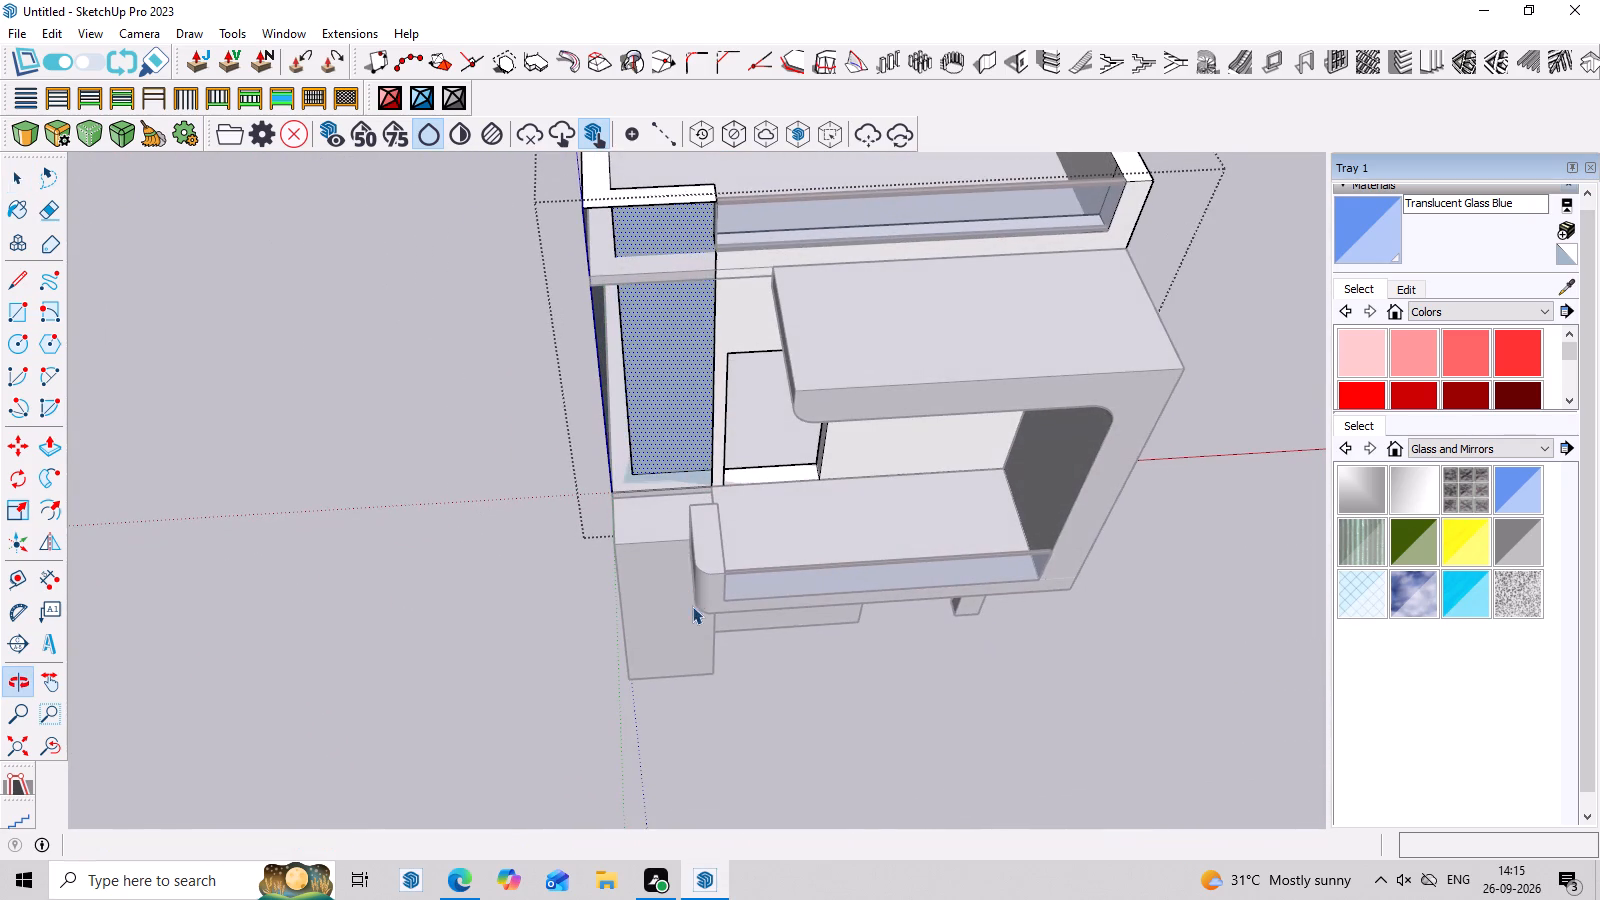
pyautogui.moveTo(667, 178); pyautogui.dragTo(662, 599, button='middle')
pyautogui.scroll(-1, 681, 525)
pyautogui.moveTo(683, 499); pyautogui.dragTo(722, 145, button='middle')
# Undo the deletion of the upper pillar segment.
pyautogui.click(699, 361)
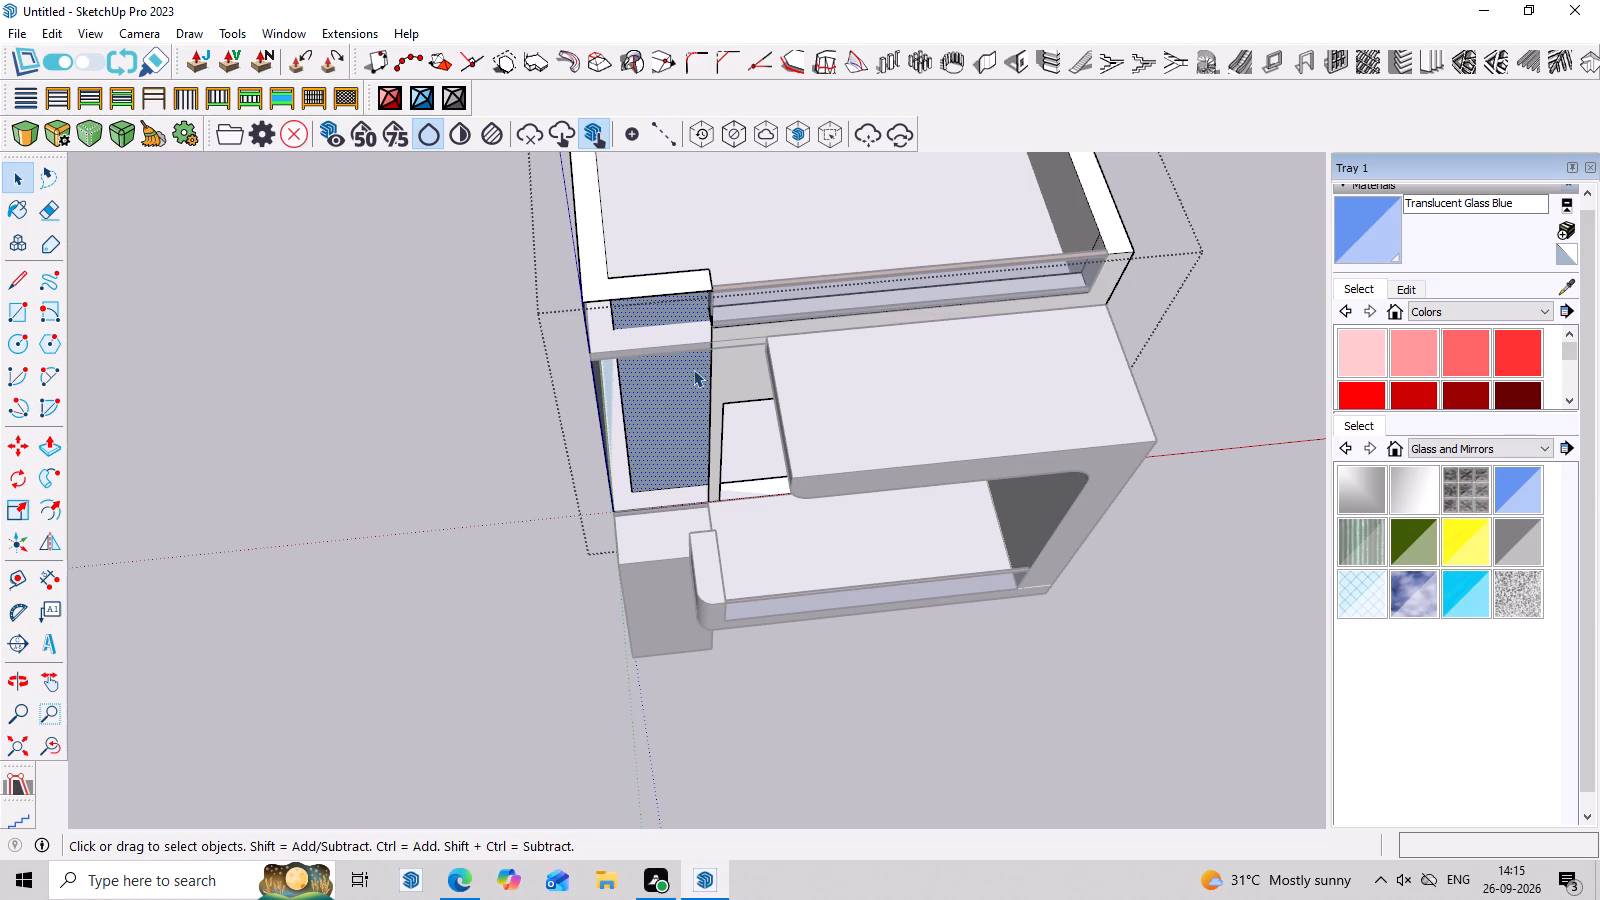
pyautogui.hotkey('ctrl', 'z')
# Delete the upper-storey segment of the corner pillar within the open upper-storey group.
pyautogui.moveTo(692, 374); pyautogui.dragTo(994, 96, button='middle')
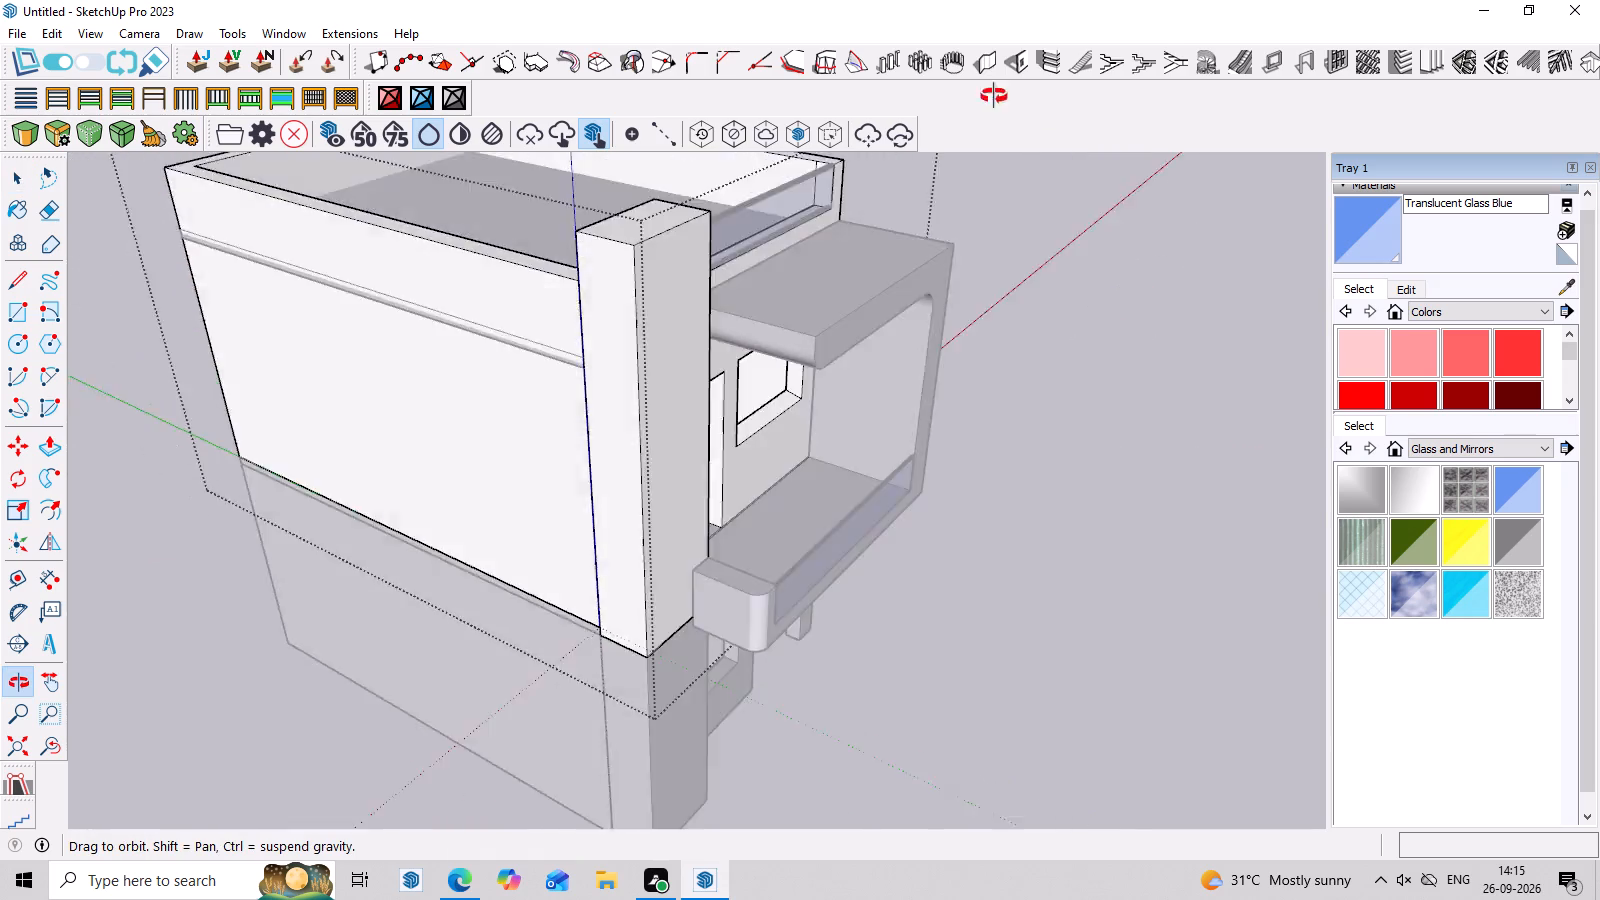
pyautogui.moveTo(994, 96); pyautogui.dragTo(872, 0, button='middle')
pyautogui.scroll(3, 712, 552)
pyautogui.click(630, 607)
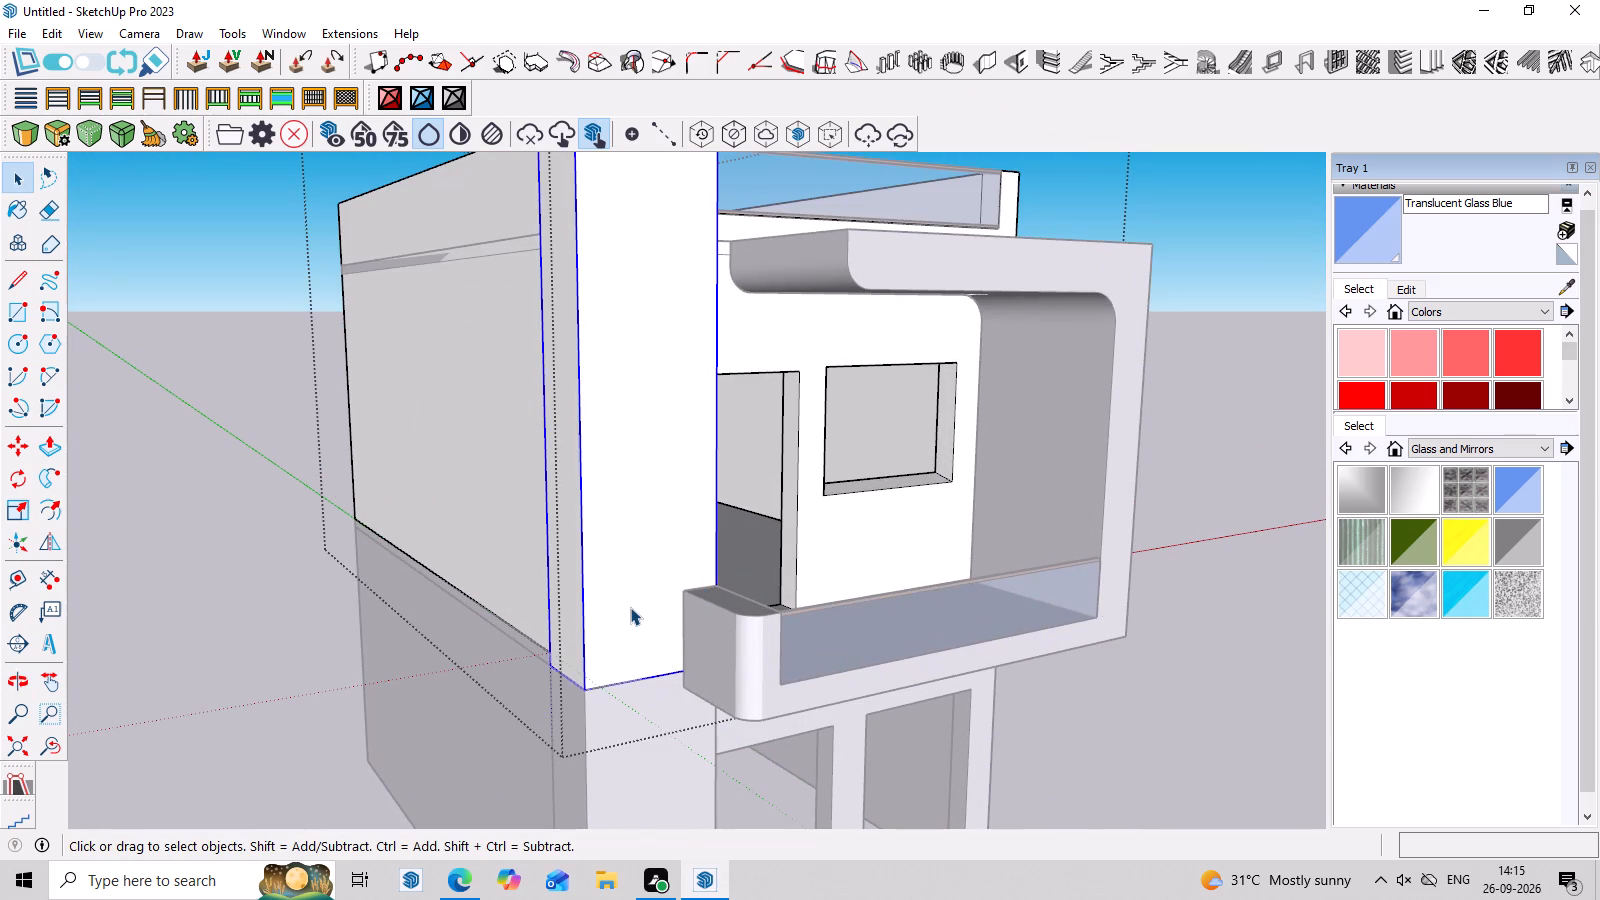
pyautogui.press('Delete')
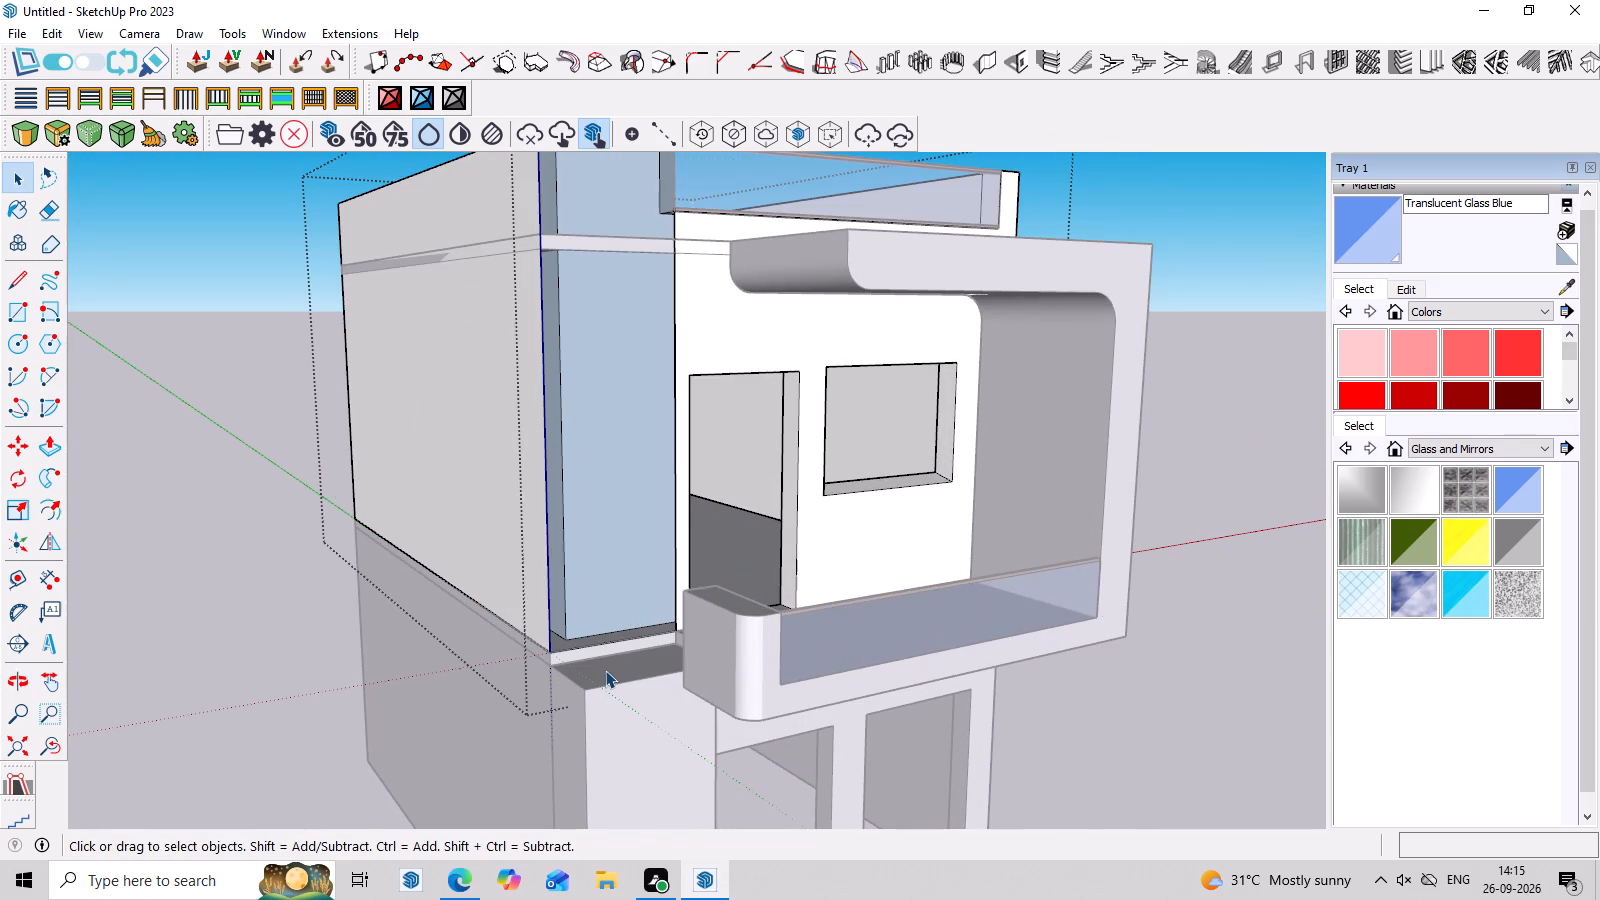
# Push/Pull the ground-floor pillar's top face up about 13' to roof-parapet height, and leave the open groups.
pyautogui.doubleClick(605, 670)
pyautogui.scroll(2, 605, 670)
pyautogui.tripleClick(605, 670)
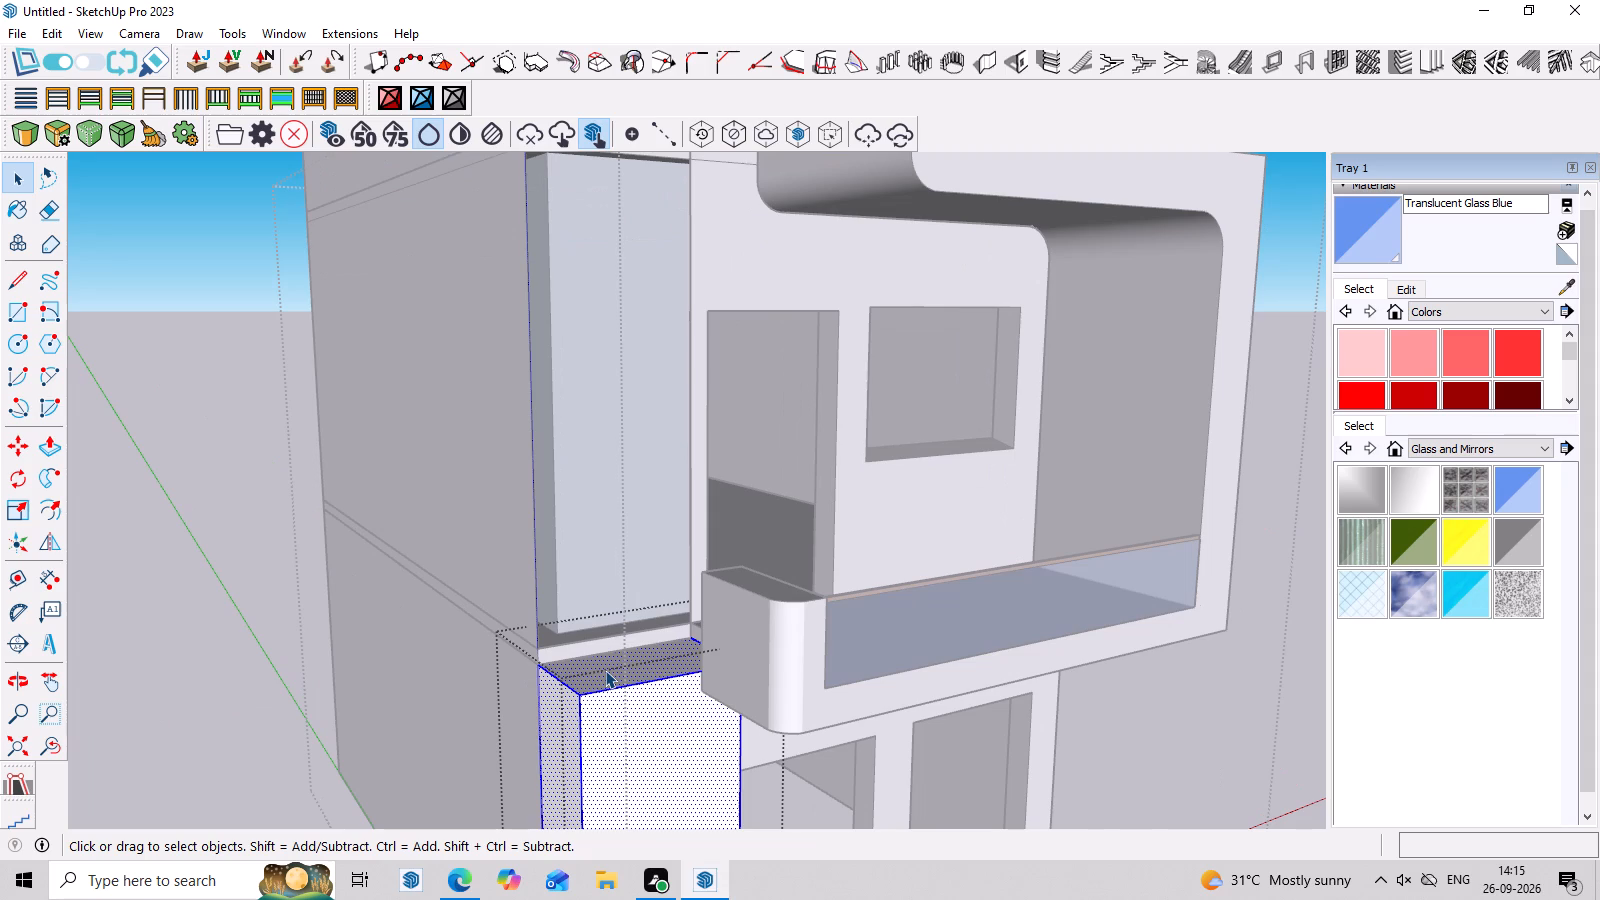
pyautogui.click(605, 670)
pyautogui.doubleClick(605, 670)
pyautogui.press('p')
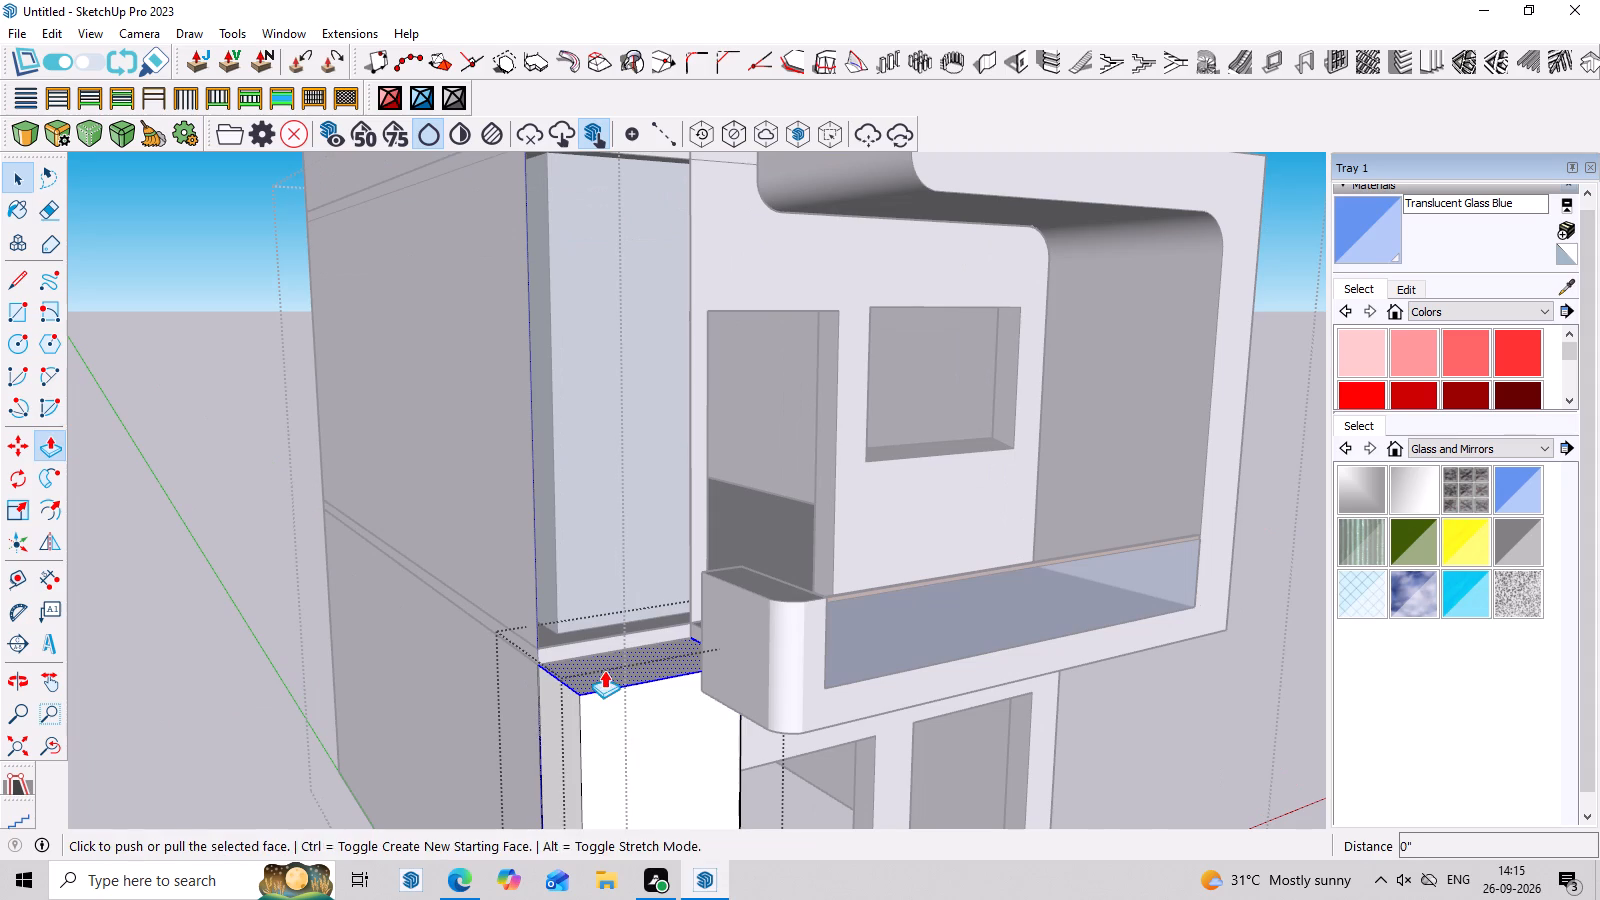
pyautogui.click(604, 670)
pyautogui.scroll(-7, 640, 423)
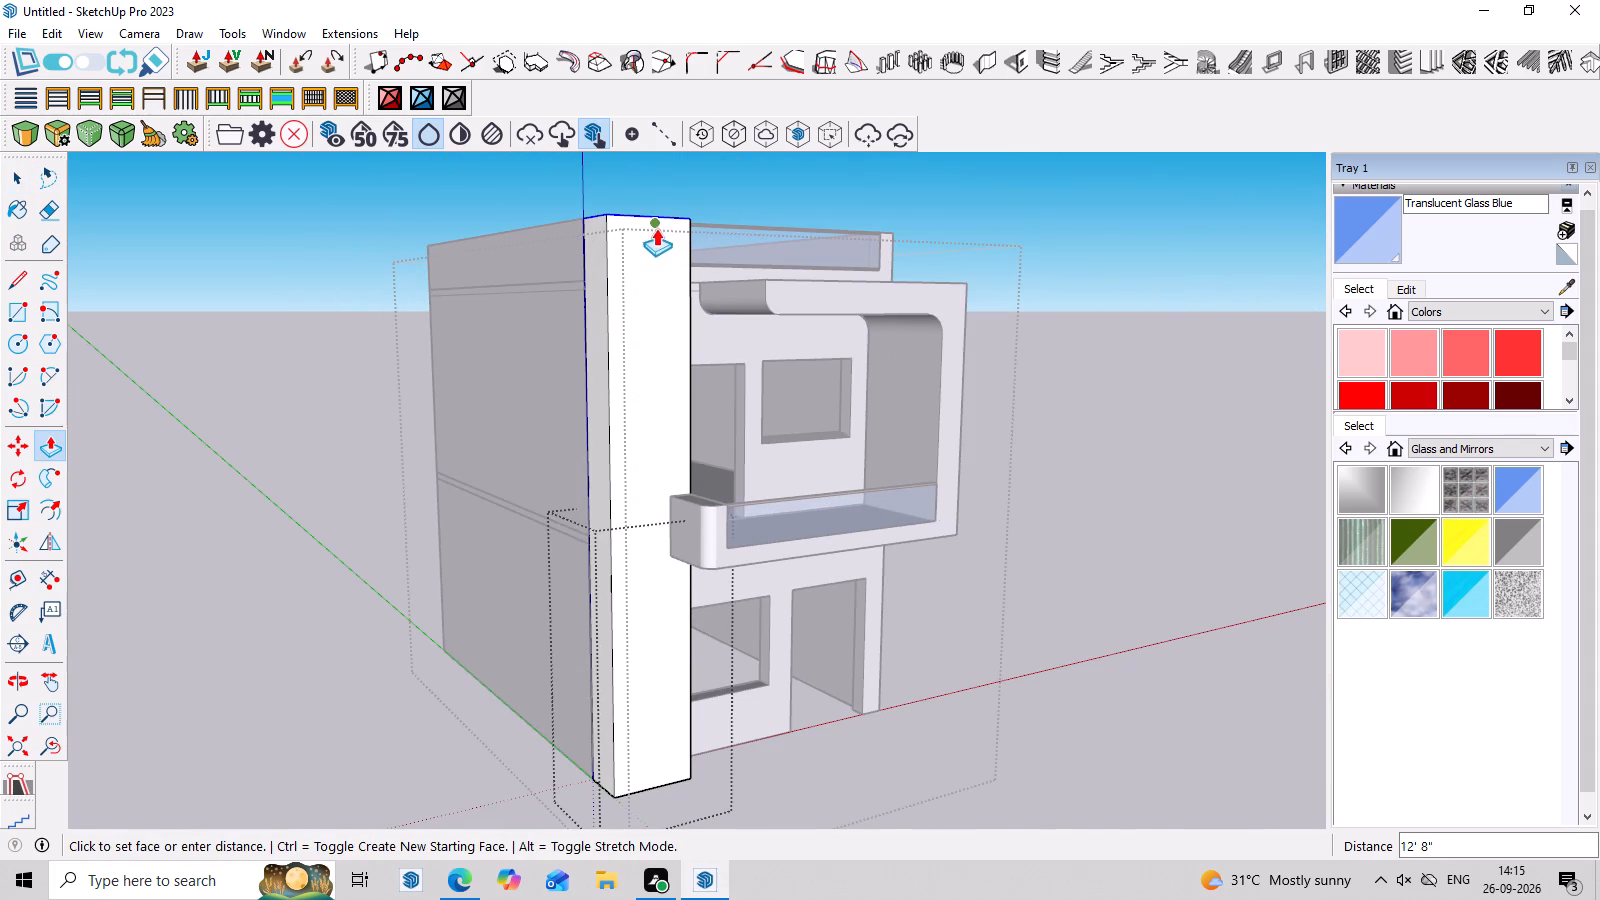
pyautogui.middleClick(656, 226)
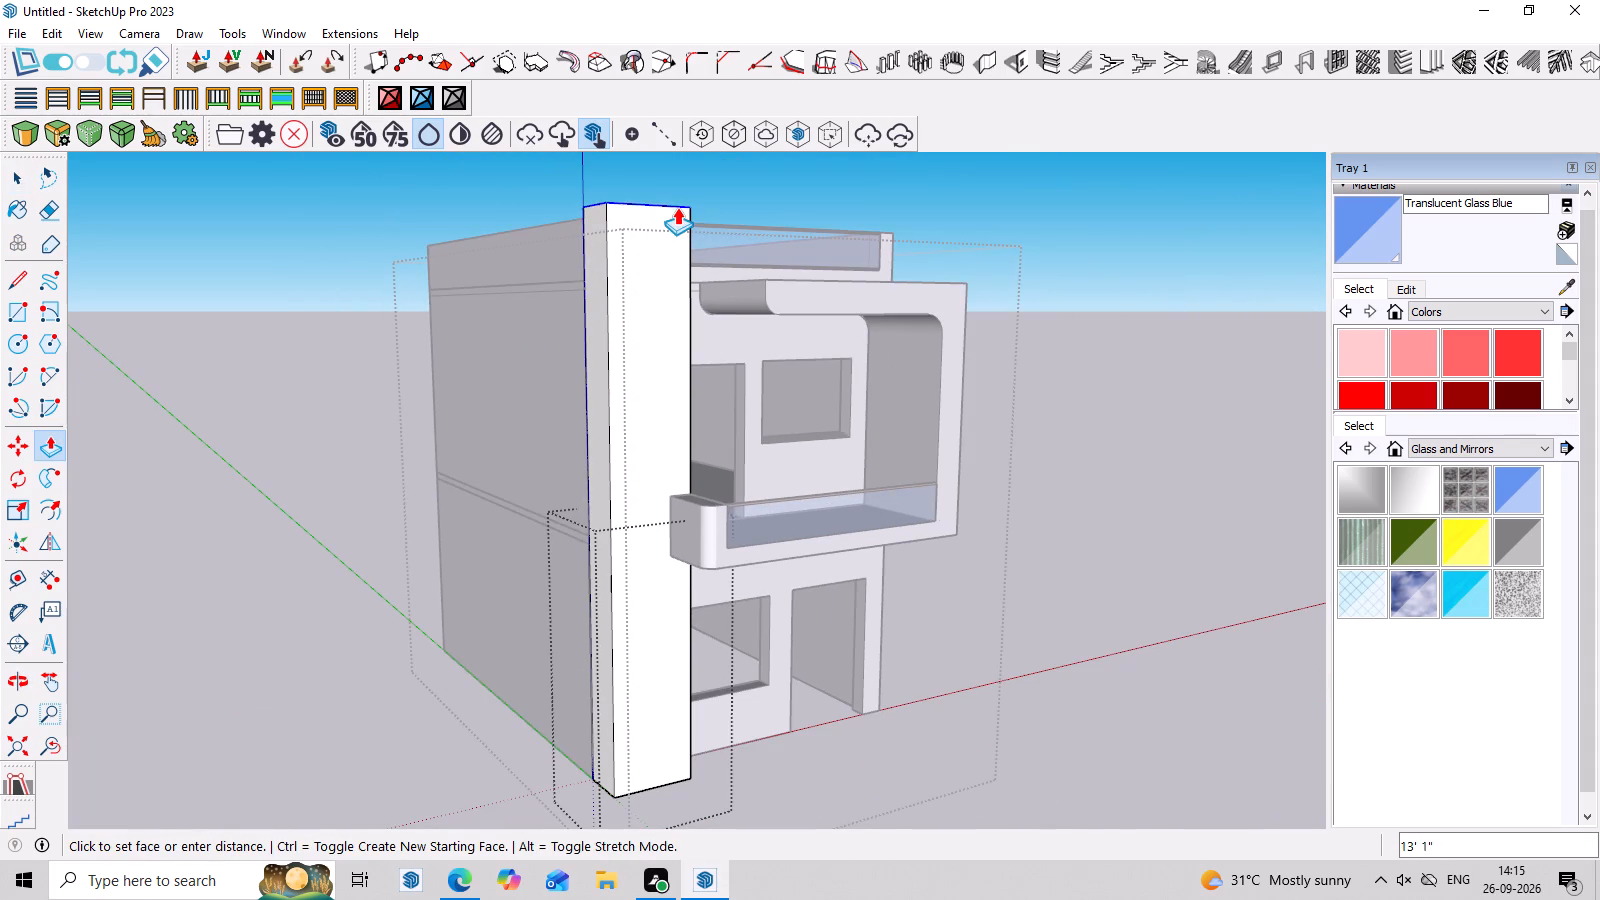
pyautogui.click(673, 223)
pyautogui.moveTo(789, 461); pyautogui.dragTo(447, 564, button='middle')
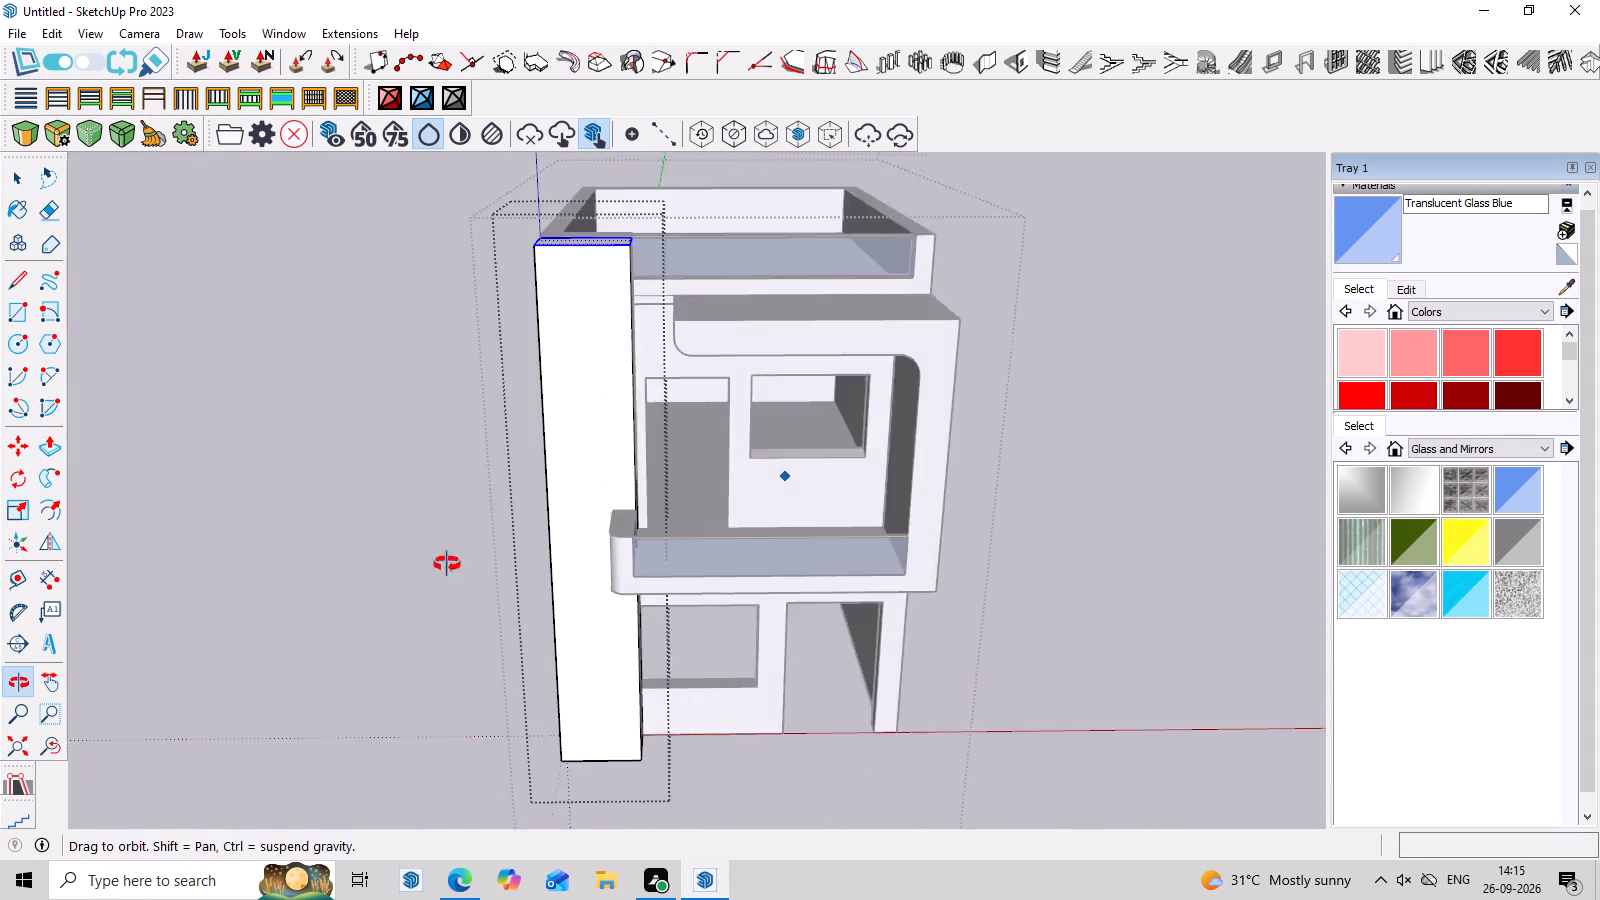
pyautogui.moveTo(447, 564); pyautogui.dragTo(402, 579, button='middle')
pyautogui.press('space')
pyautogui.click(1164, 320)
pyautogui.moveTo(1087, 373); pyautogui.dragTo(1161, 232, button='middle')
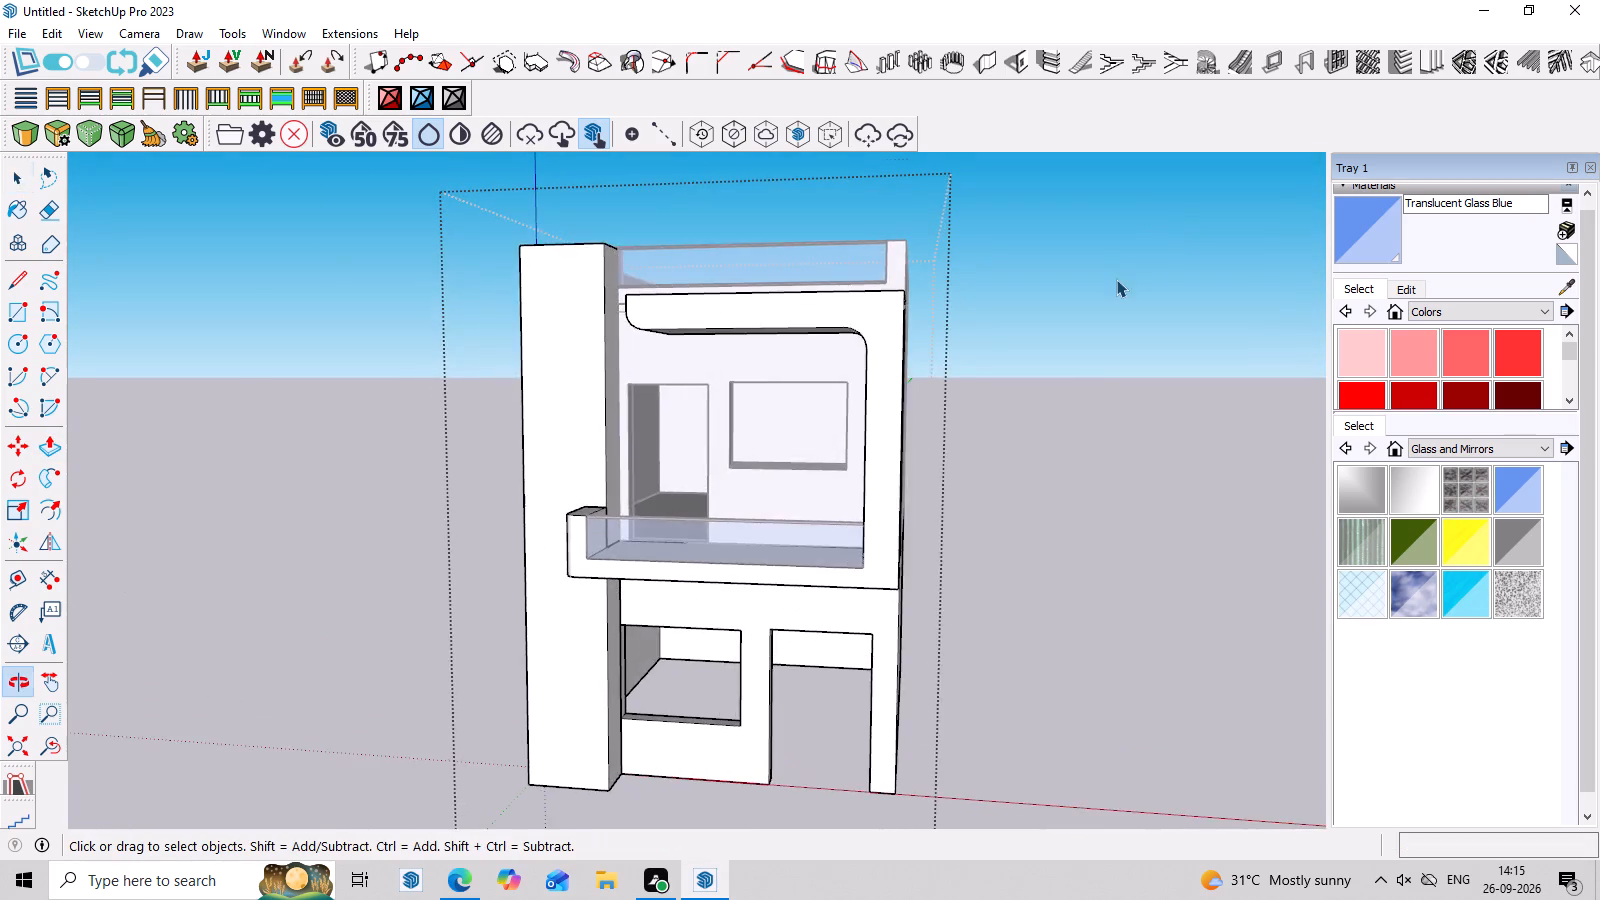
pyautogui.scroll(4, 1116, 279)
pyautogui.press('space')
pyautogui.click(1111, 266)
# Examine the whole facade with the full-height corner pillar from above, below and the front.
pyautogui.scroll(-7, 1066, 377)
pyautogui.moveTo(1061, 517); pyautogui.dragTo(1110, 576, button='middle')
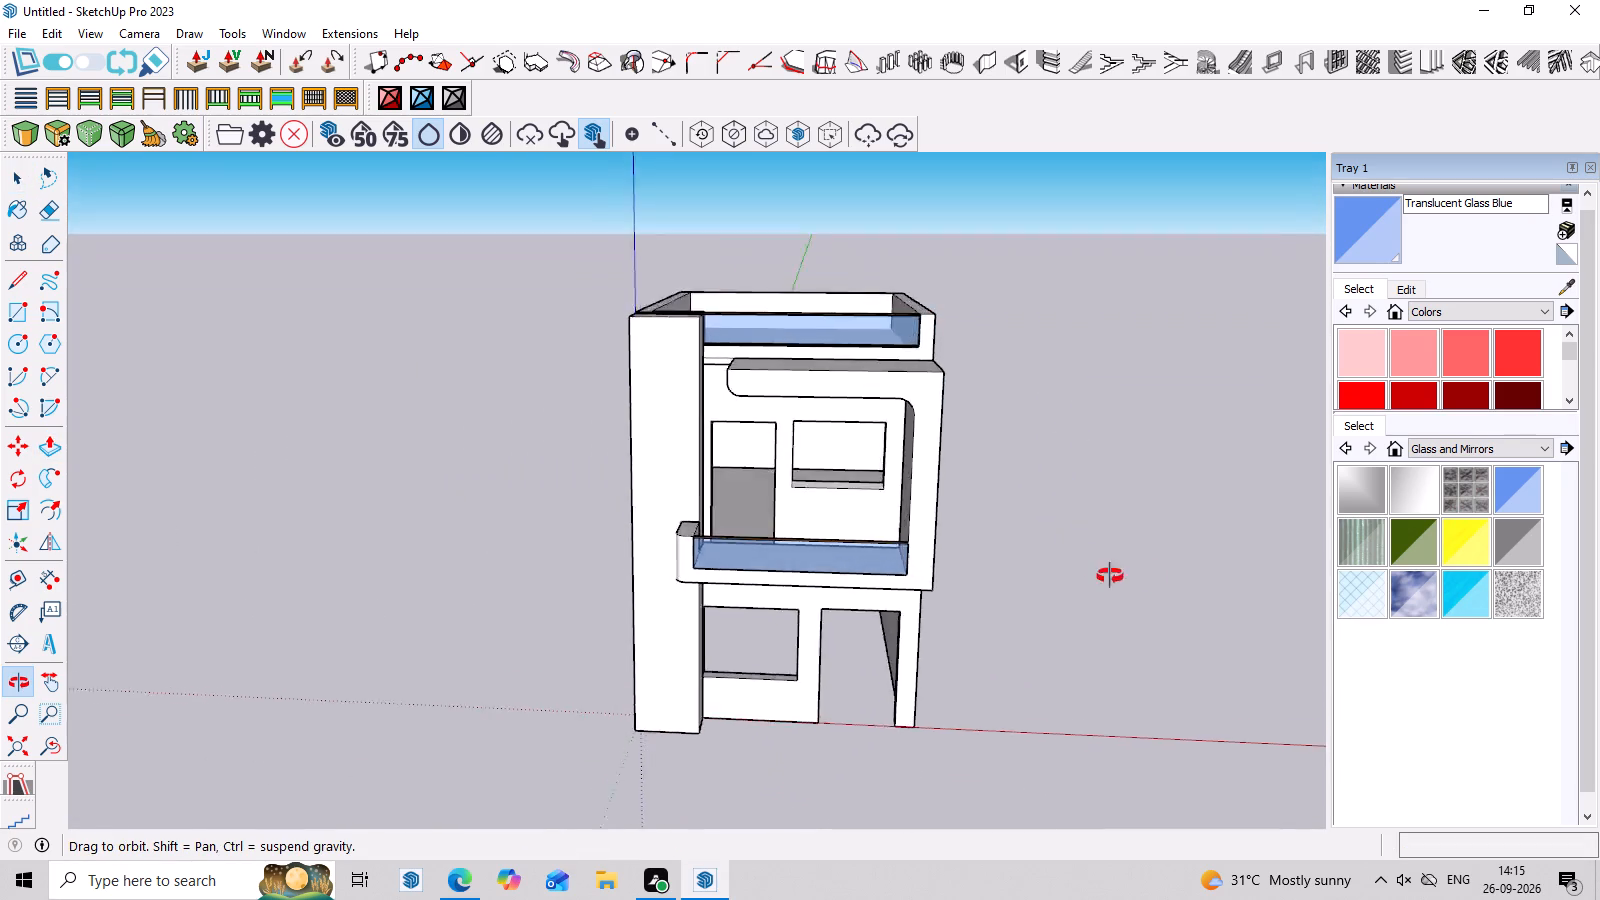
pyautogui.moveTo(1110, 576); pyautogui.dragTo(1103, 319, button='middle')
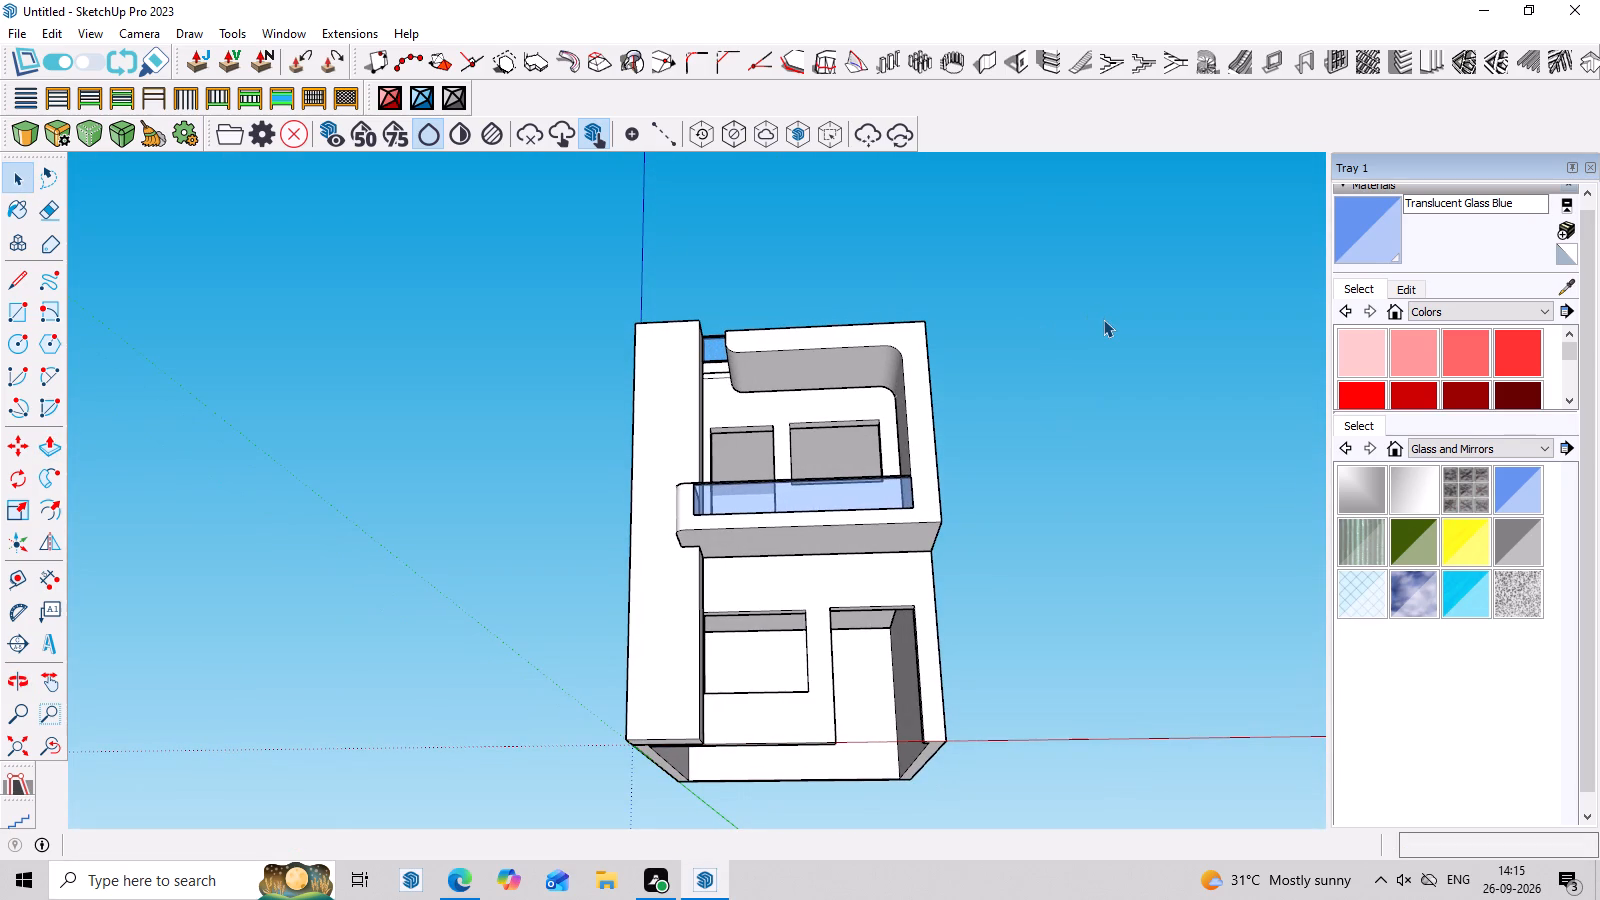
pyautogui.moveTo(1103, 319); pyautogui.dragTo(1132, 411, button='middle')
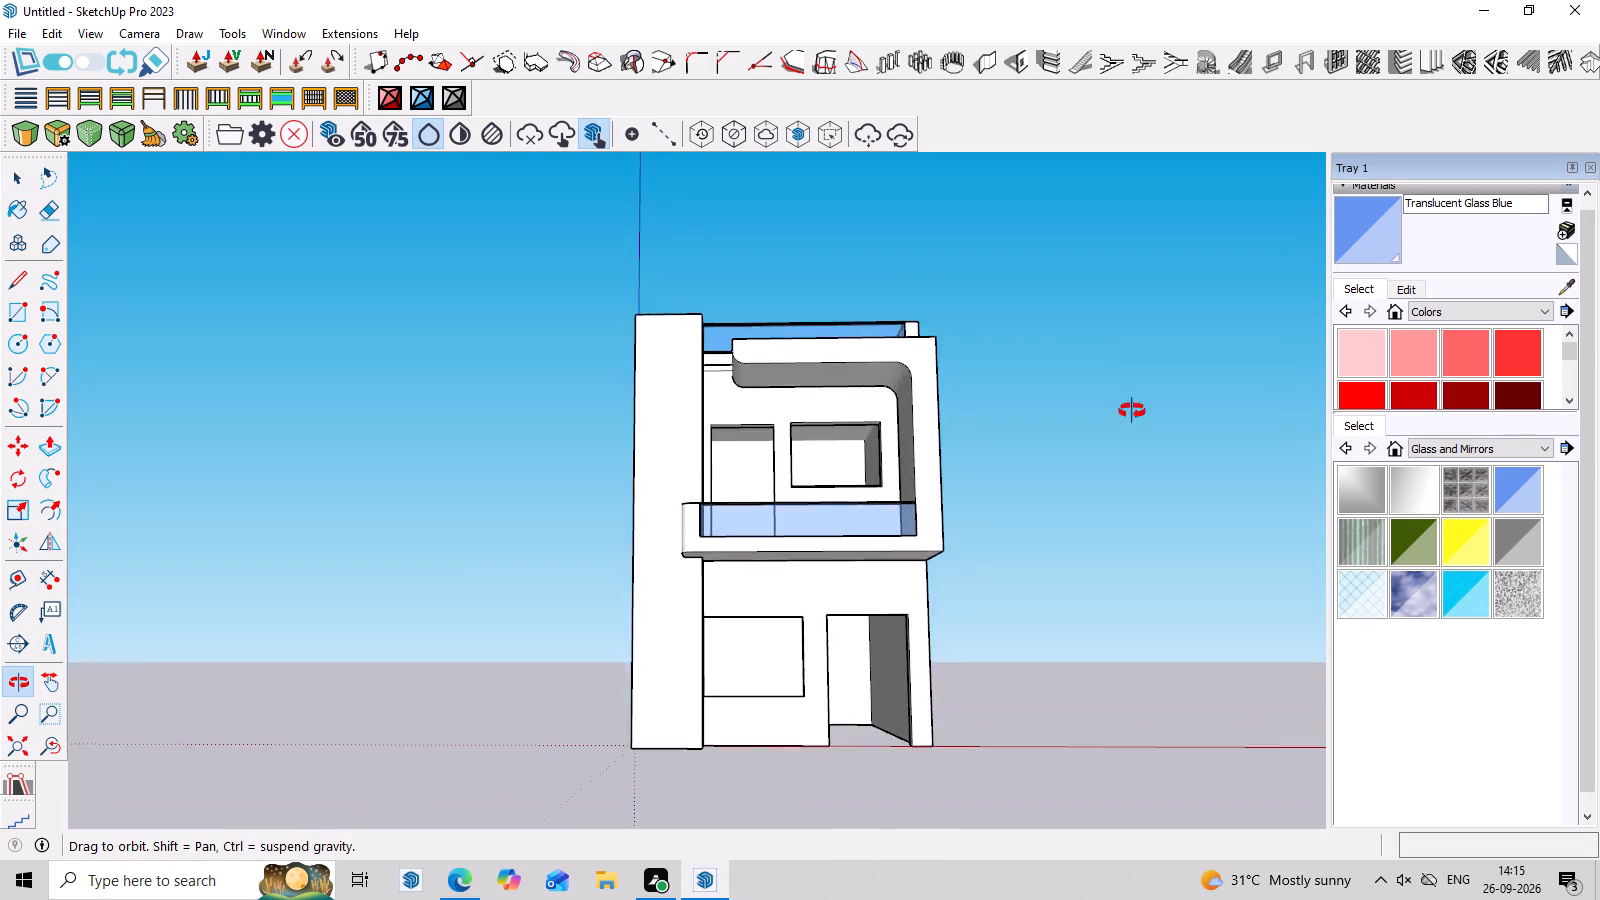
pyautogui.moveTo(1132, 411); pyautogui.dragTo(1132, 415, button='middle')
# Push/Pull the corner pillar's top face up 1" level with the roof parapet, and leave the open groups.
pyautogui.scroll(7, 596, 311)
pyautogui.middleClick(778, 371)
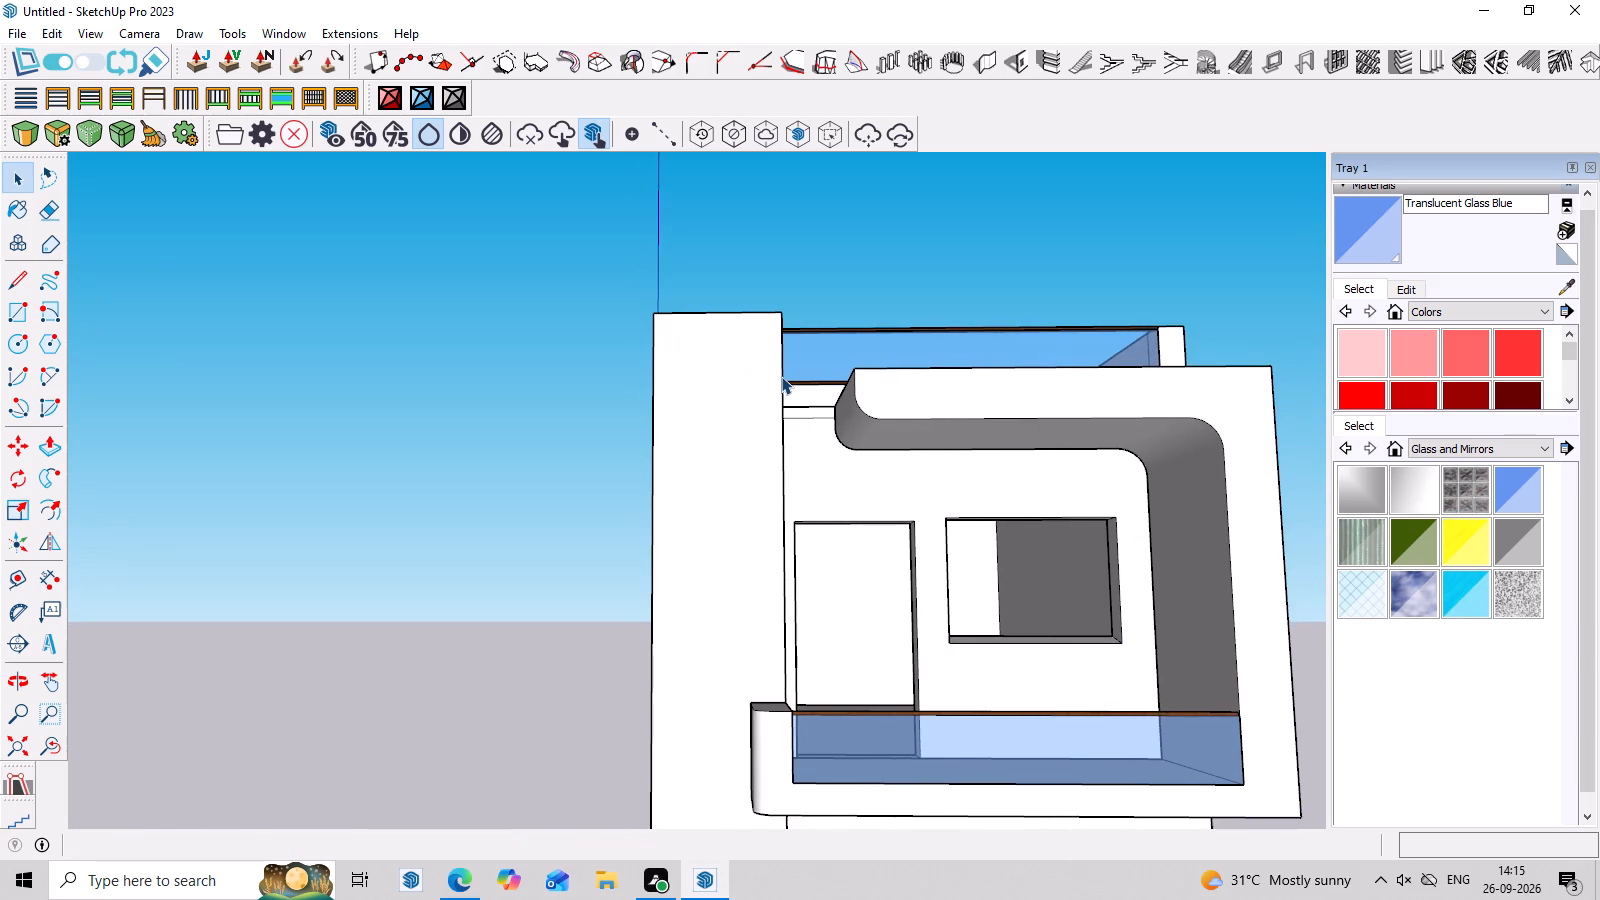
pyautogui.scroll(2, 781, 376)
pyautogui.moveTo(781, 376); pyautogui.dragTo(773, 446, button='middle')
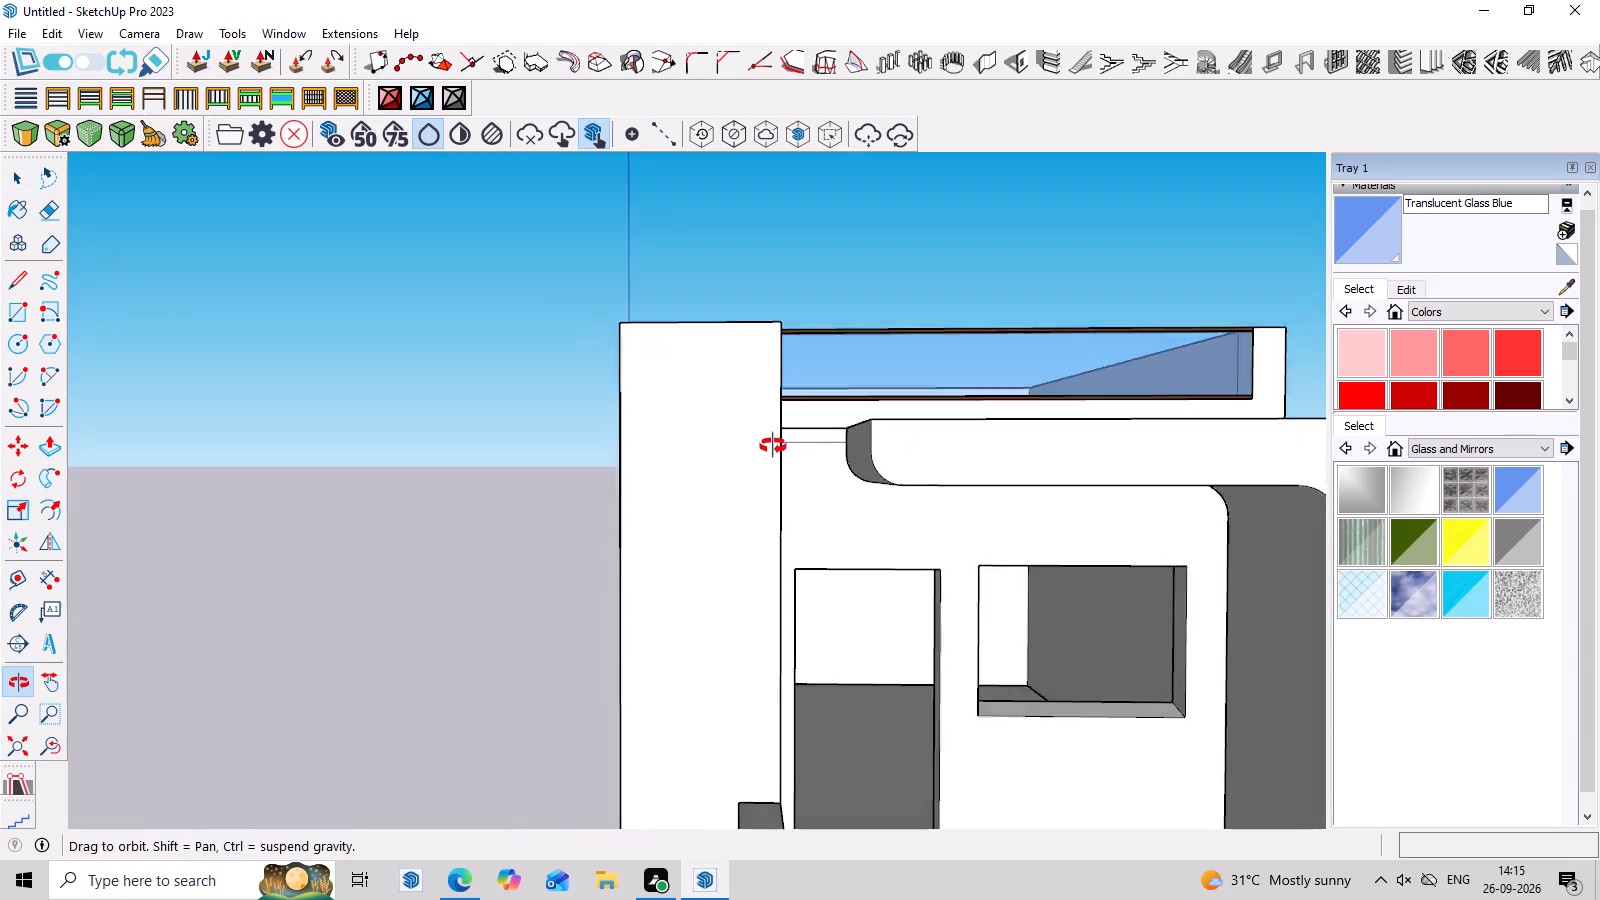
pyautogui.moveTo(773, 446); pyautogui.dragTo(949, 697, button='middle')
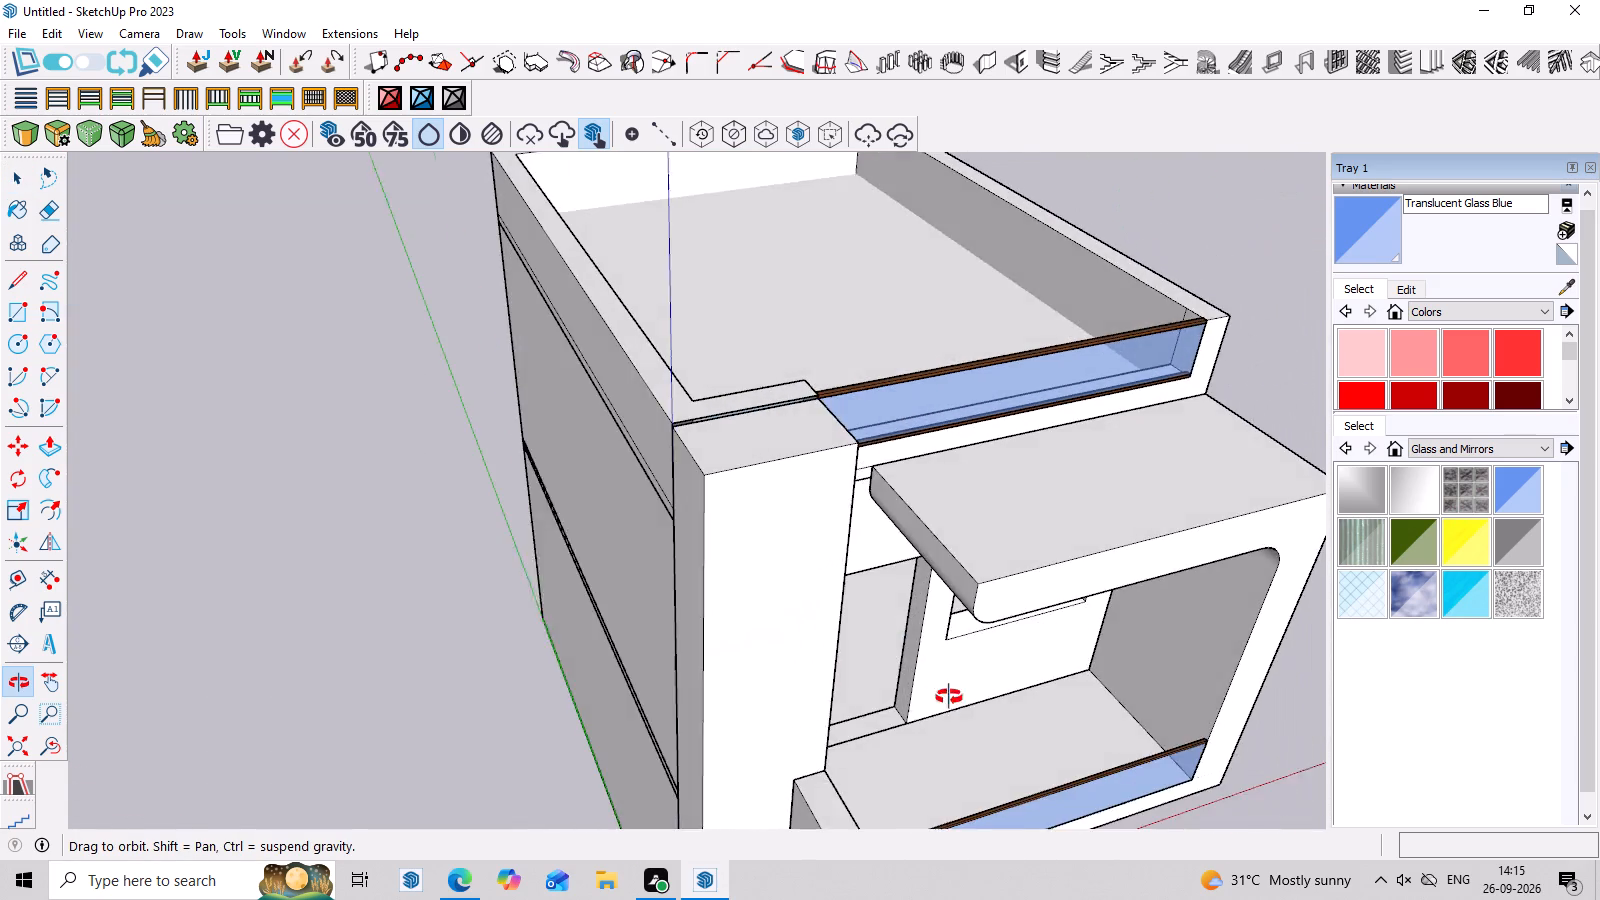
pyautogui.moveTo(949, 697); pyautogui.dragTo(950, 697, button='middle')
pyautogui.scroll(4, 699, 457)
pyautogui.moveTo(700, 426); pyautogui.dragTo(1027, 623, button='middle')
pyautogui.scroll(6, 796, 537)
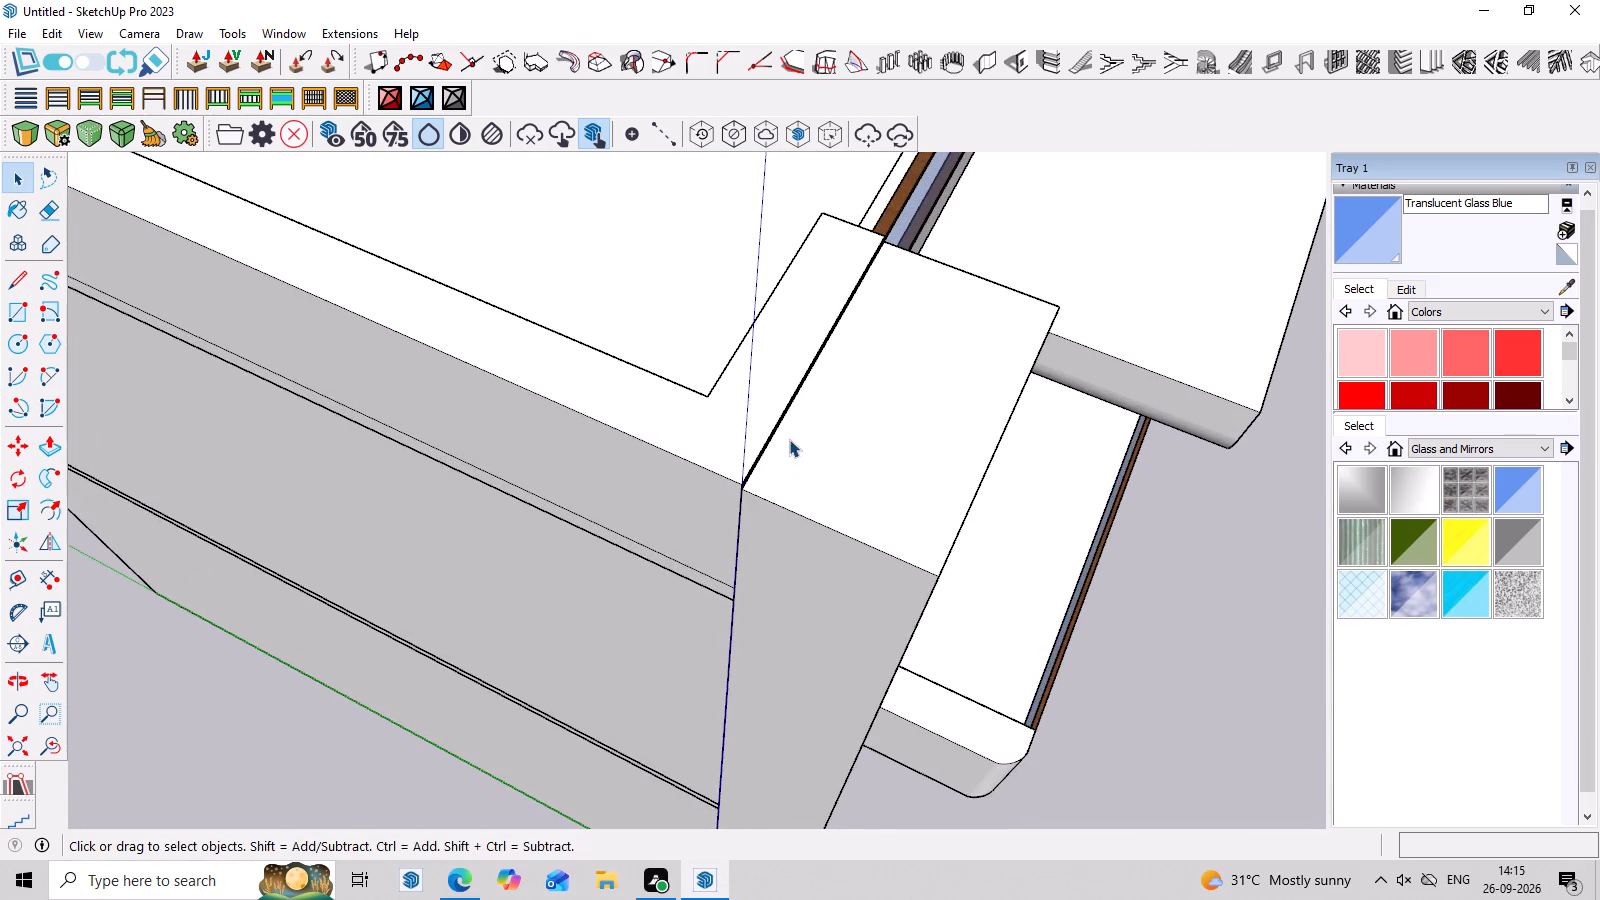
pyautogui.moveTo(792, 429); pyautogui.dragTo(837, 466, button='middle')
pyautogui.scroll(3, 838, 466)
pyautogui.moveTo(810, 460); pyautogui.dragTo(777, 387, button='middle')
pyautogui.scroll(1, 806, 447)
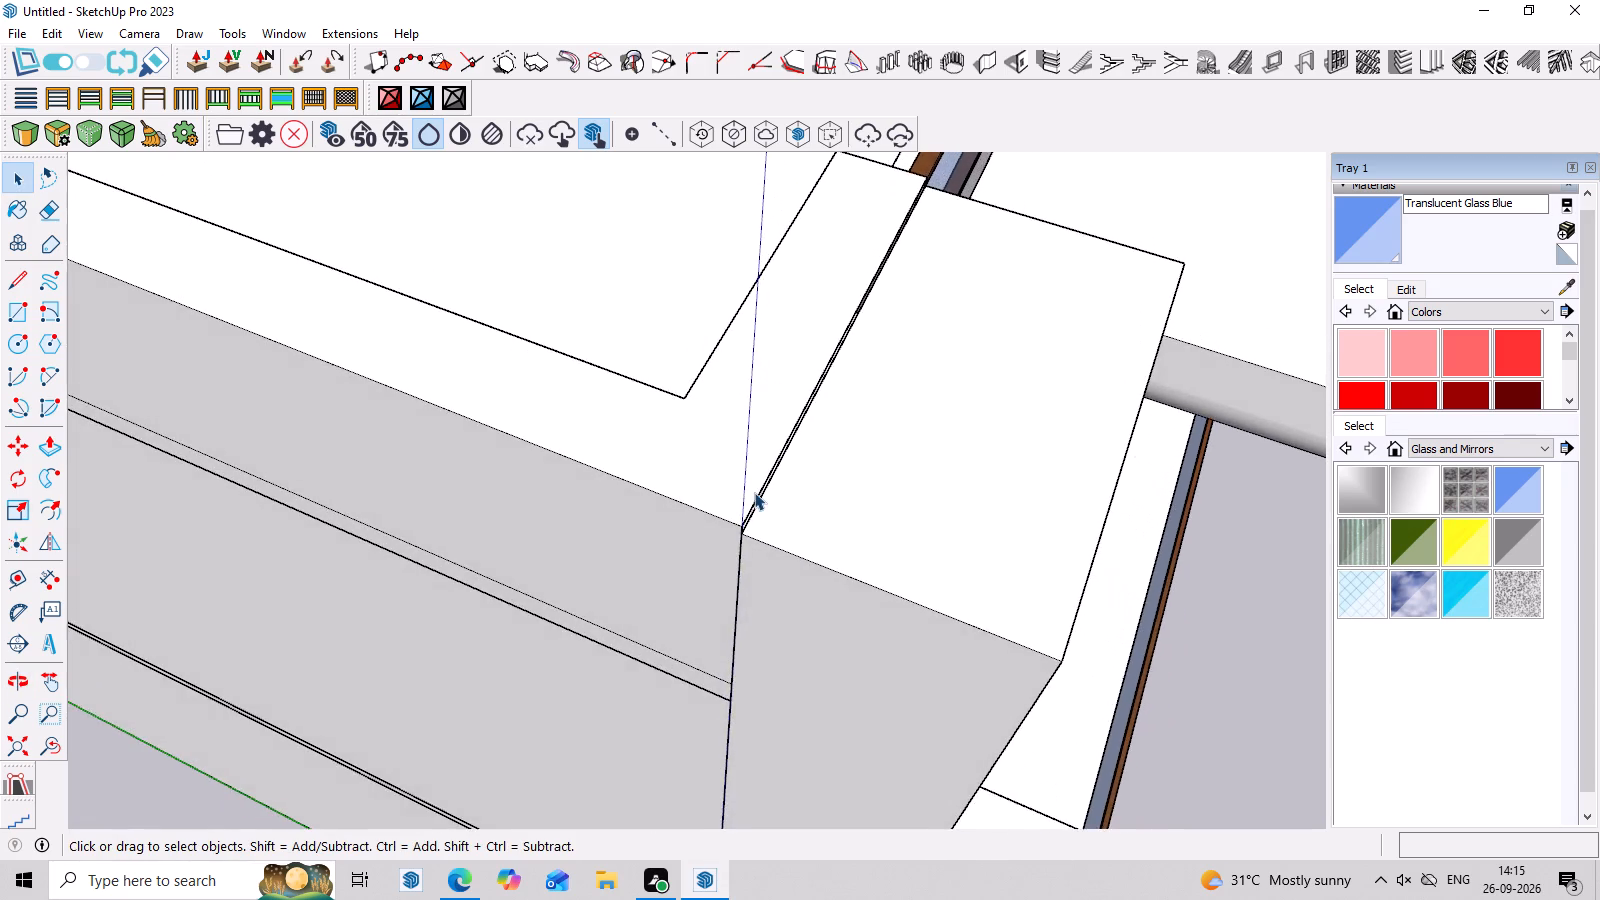
pyautogui.scroll(9, 754, 492)
pyautogui.tripleClick(806, 492)
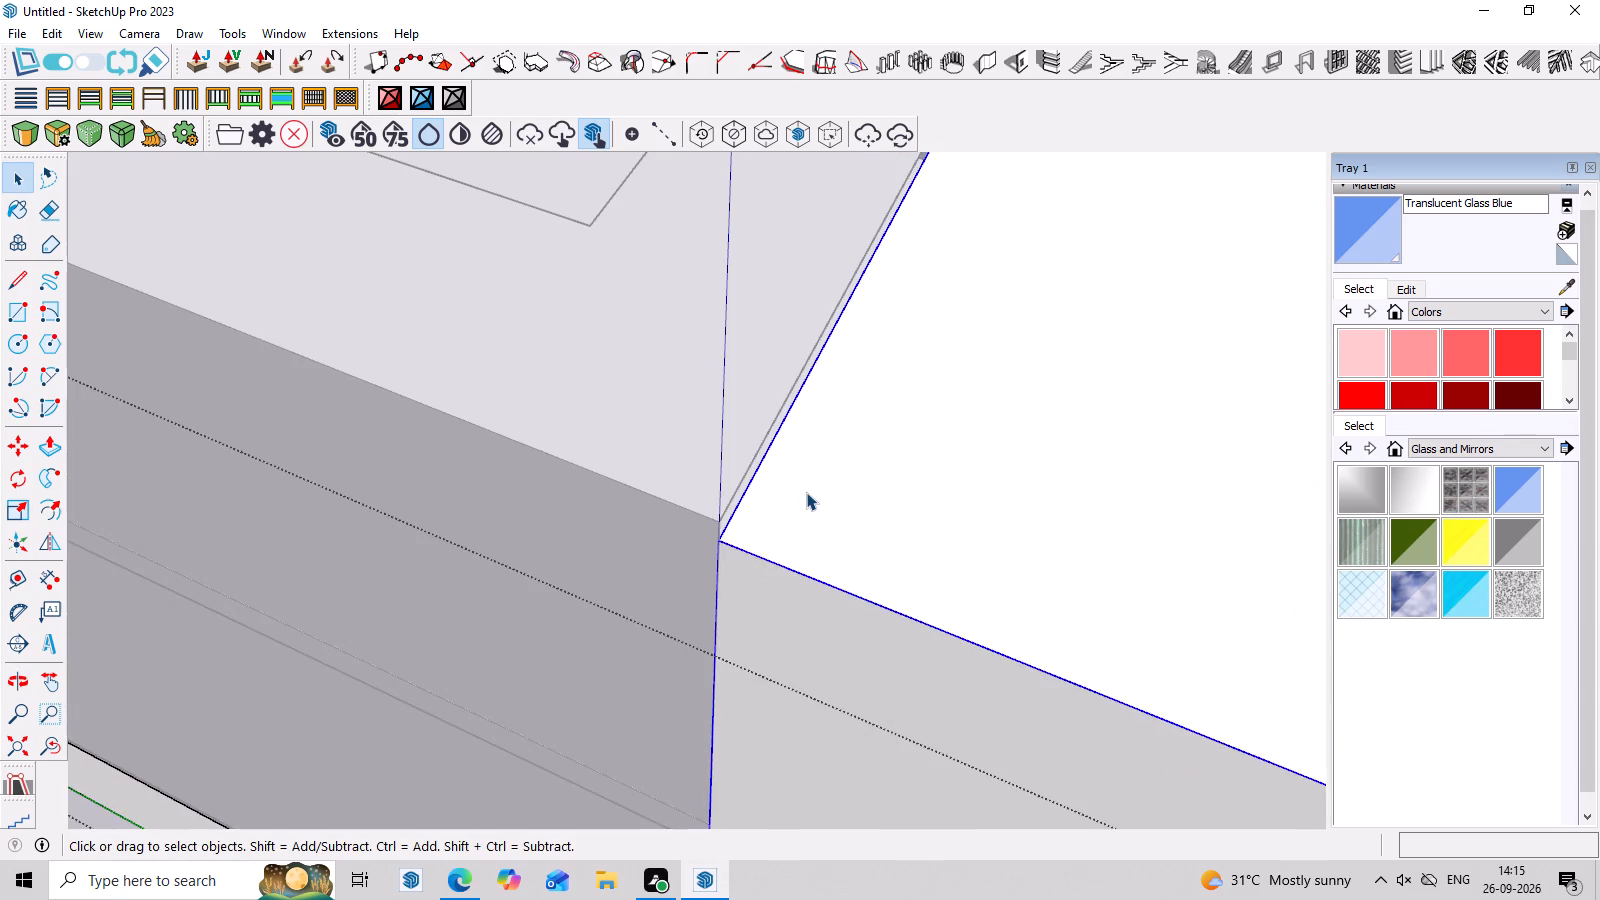
pyautogui.click(806, 492)
pyautogui.click(806, 492)
pyautogui.press('p')
pyautogui.click(806, 492)
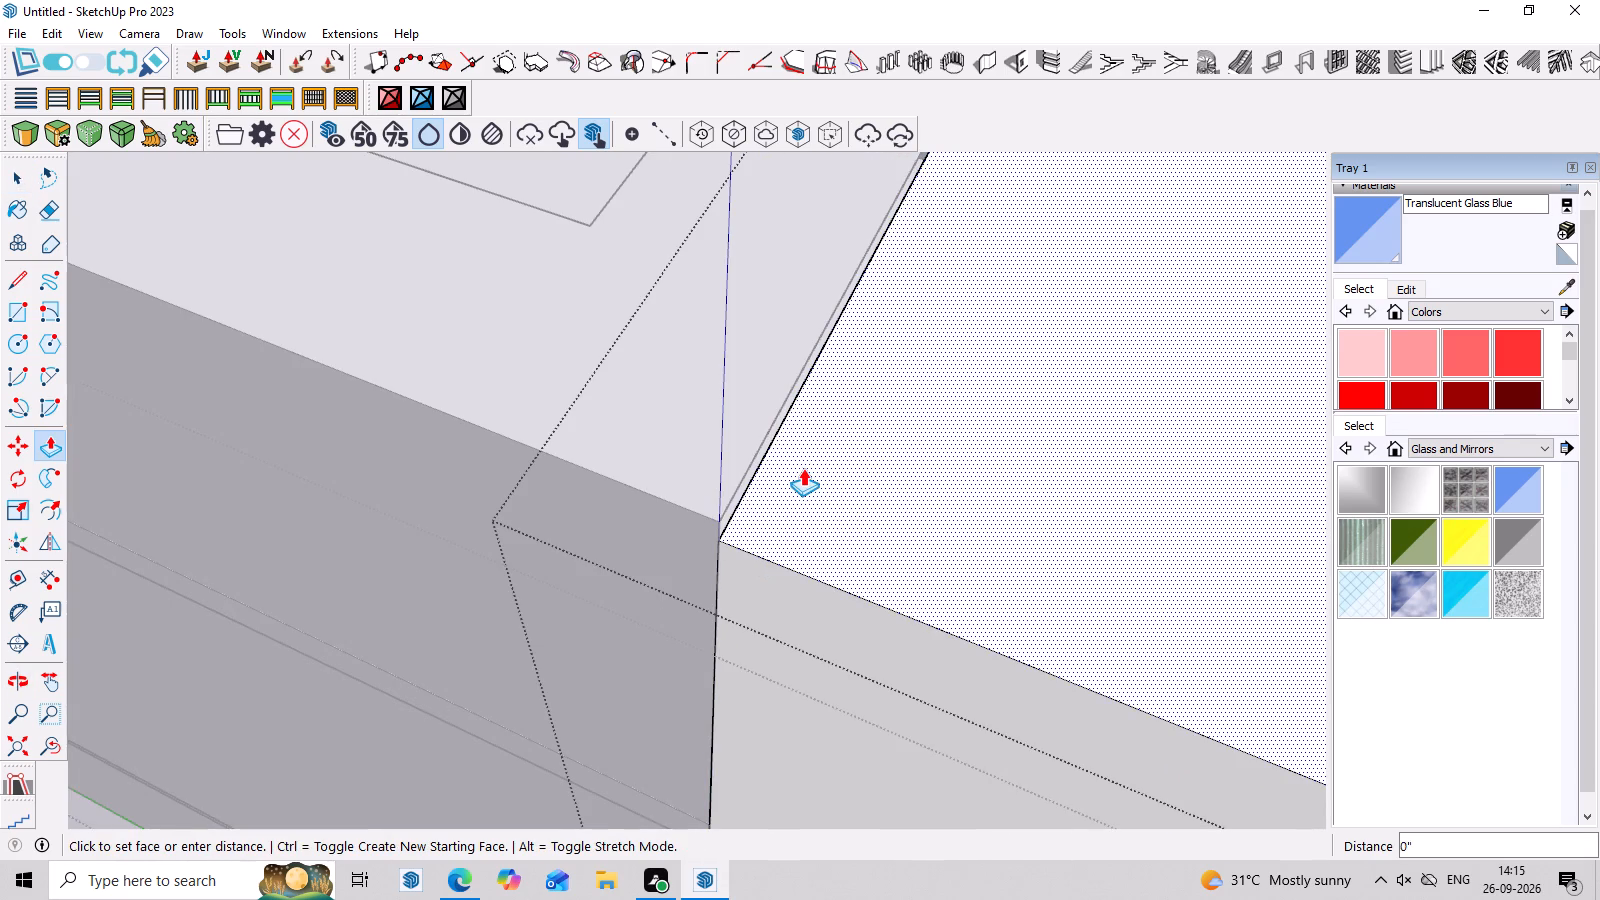
pyautogui.click(803, 467)
pyautogui.scroll(-16, 693, 506)
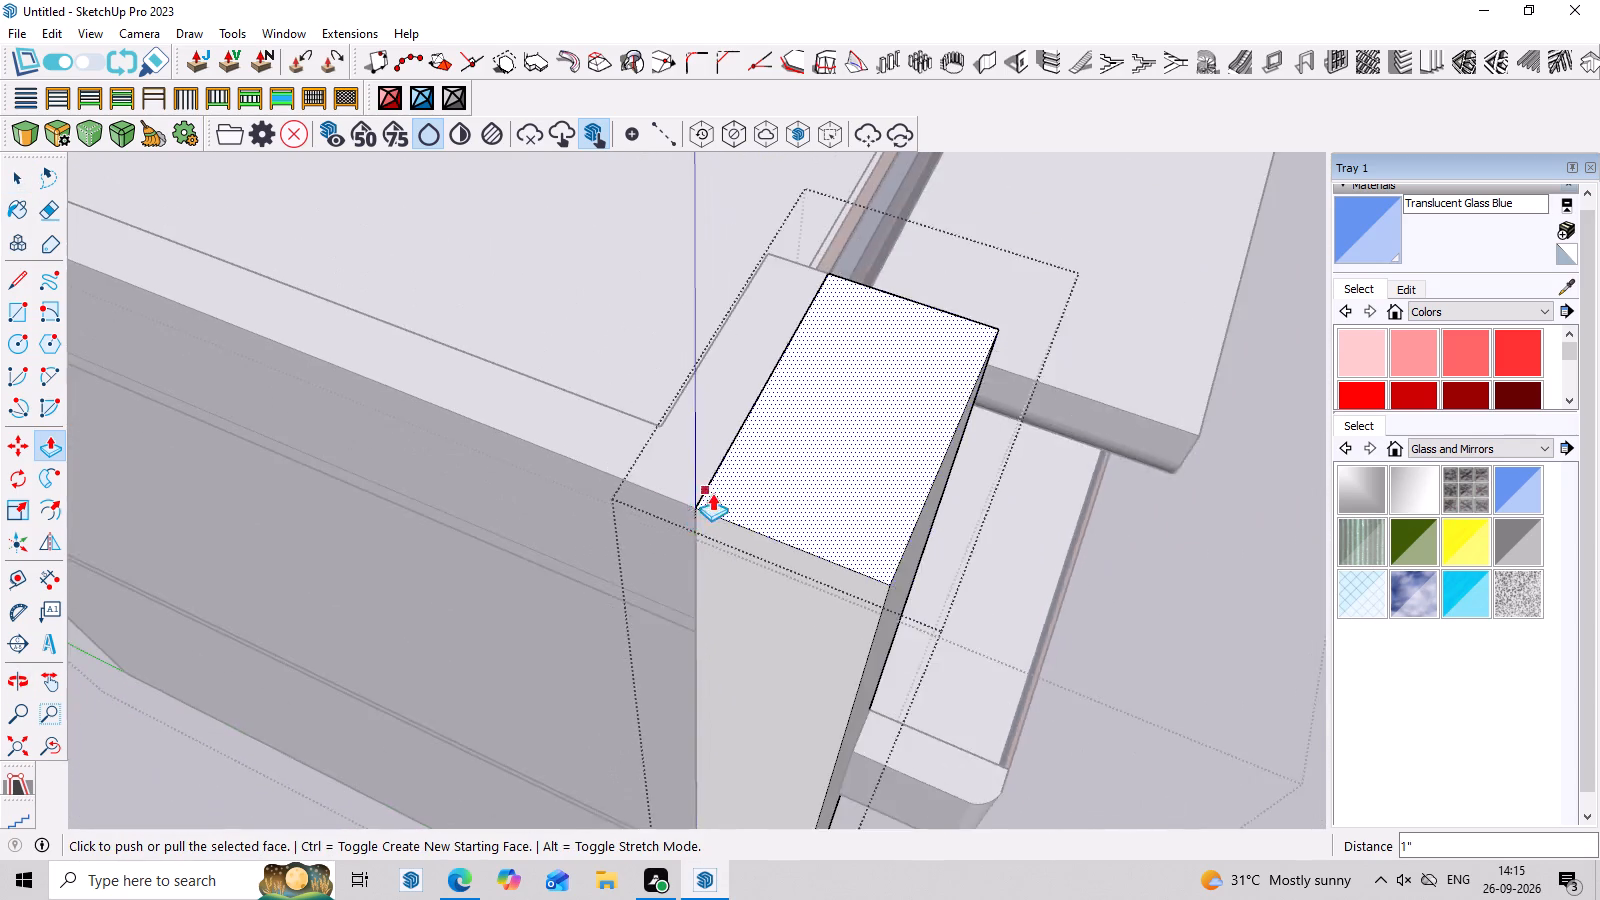
pyautogui.scroll(-10, 712, 493)
pyautogui.moveTo(1092, 514); pyautogui.dragTo(815, 331, button='middle')
pyautogui.press('space')
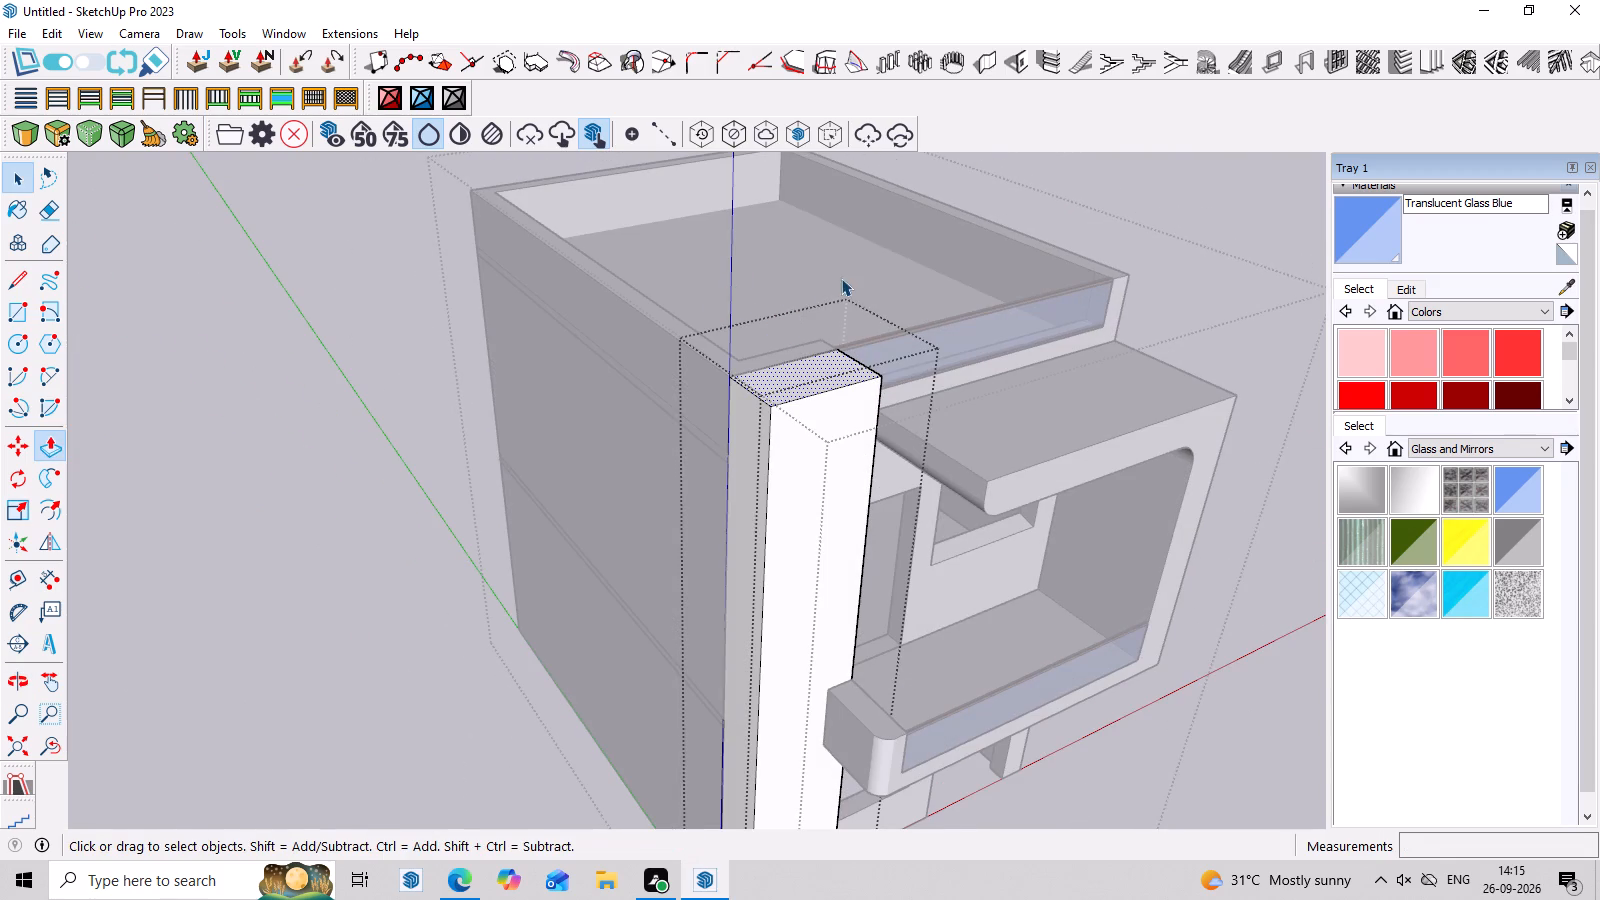
pyautogui.click(427, 343)
pyautogui.scroll(-4, 427, 343)
pyautogui.scroll(-3, 829, 511)
pyautogui.moveTo(982, 580); pyautogui.dragTo(927, 499, button='middle')
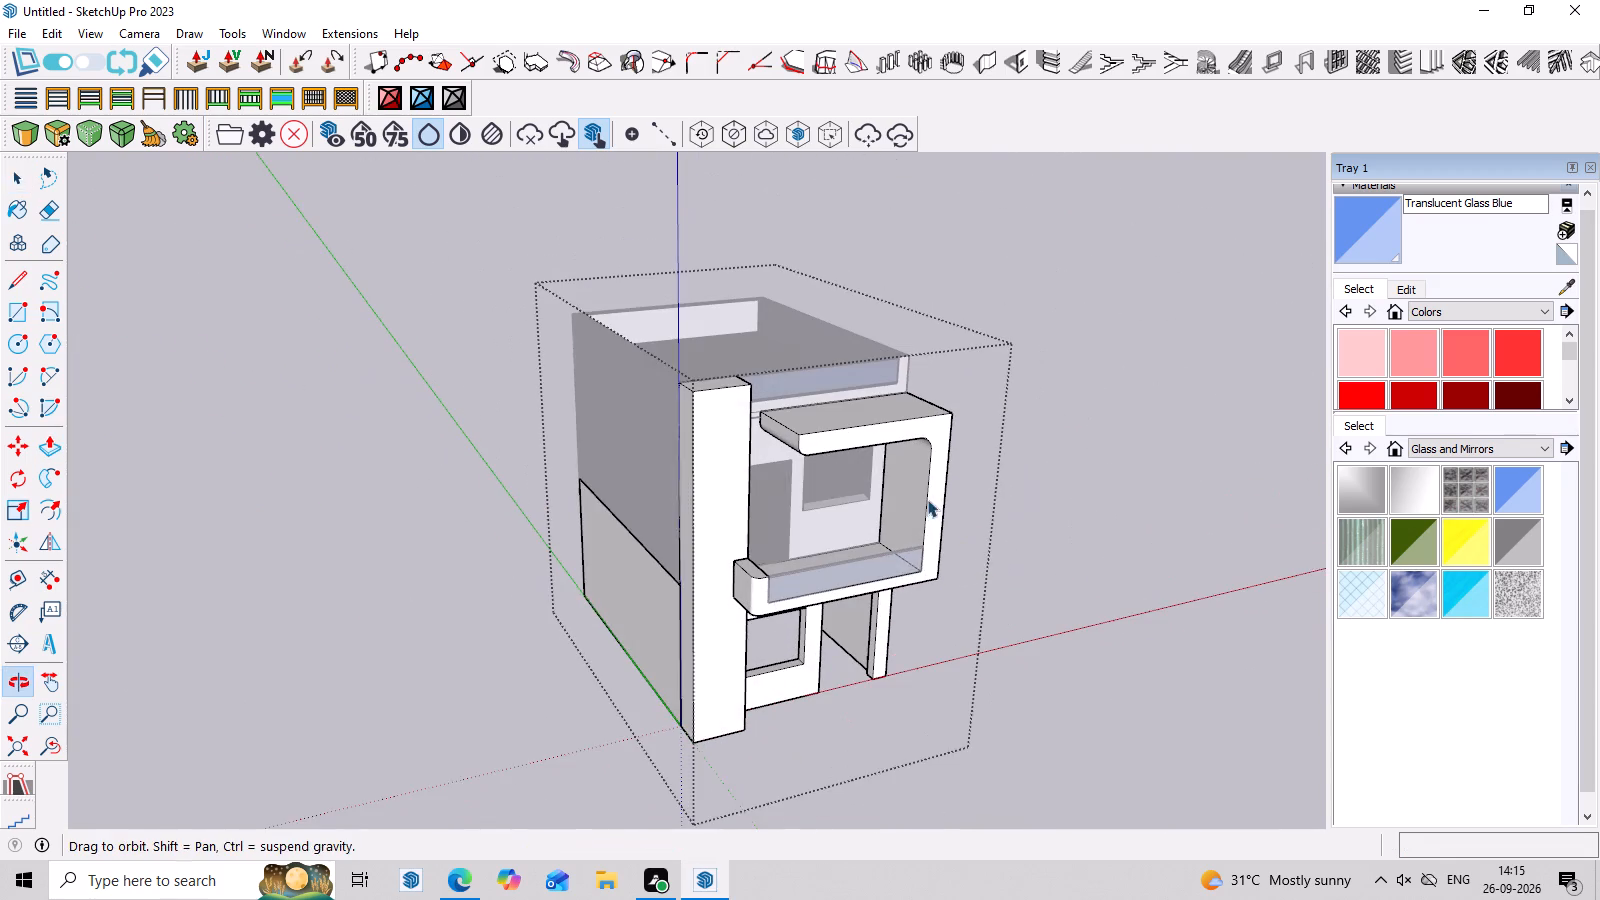
pyautogui.moveTo(927, 499); pyautogui.dragTo(930, 500, button='middle')
pyautogui.click(1101, 444)
# Examine the front facade around the balcony, the corner pillar and the ground-floor openings.
pyautogui.moveTo(1089, 516); pyautogui.dragTo(932, 343, button='middle')
pyautogui.scroll(7, 844, 528)
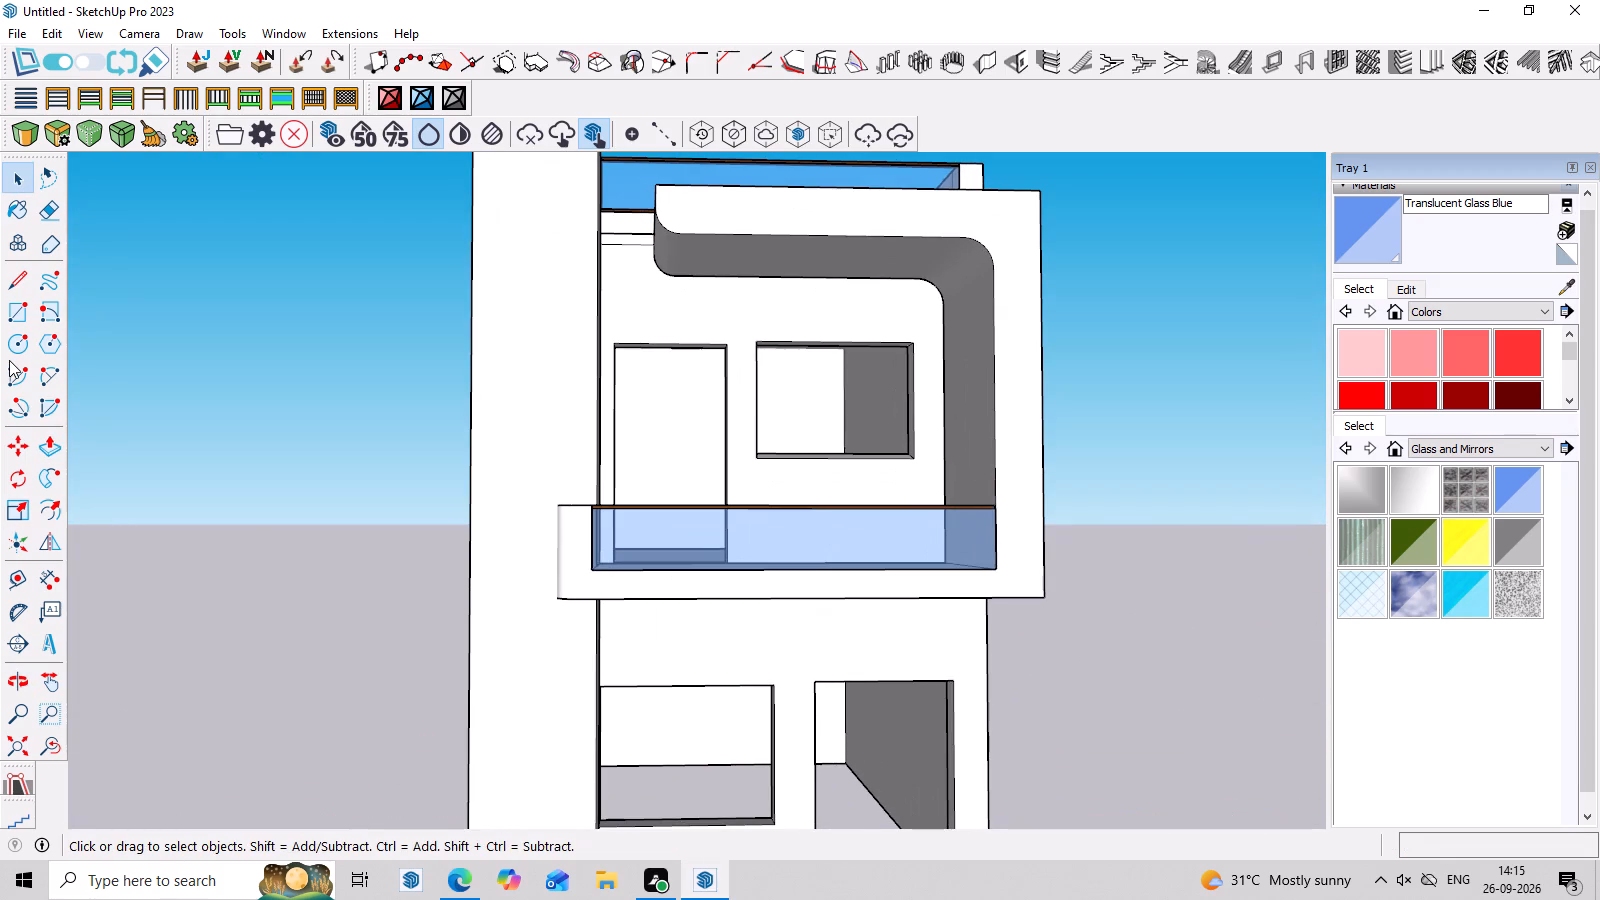
pyautogui.scroll(-3, 760, 506)
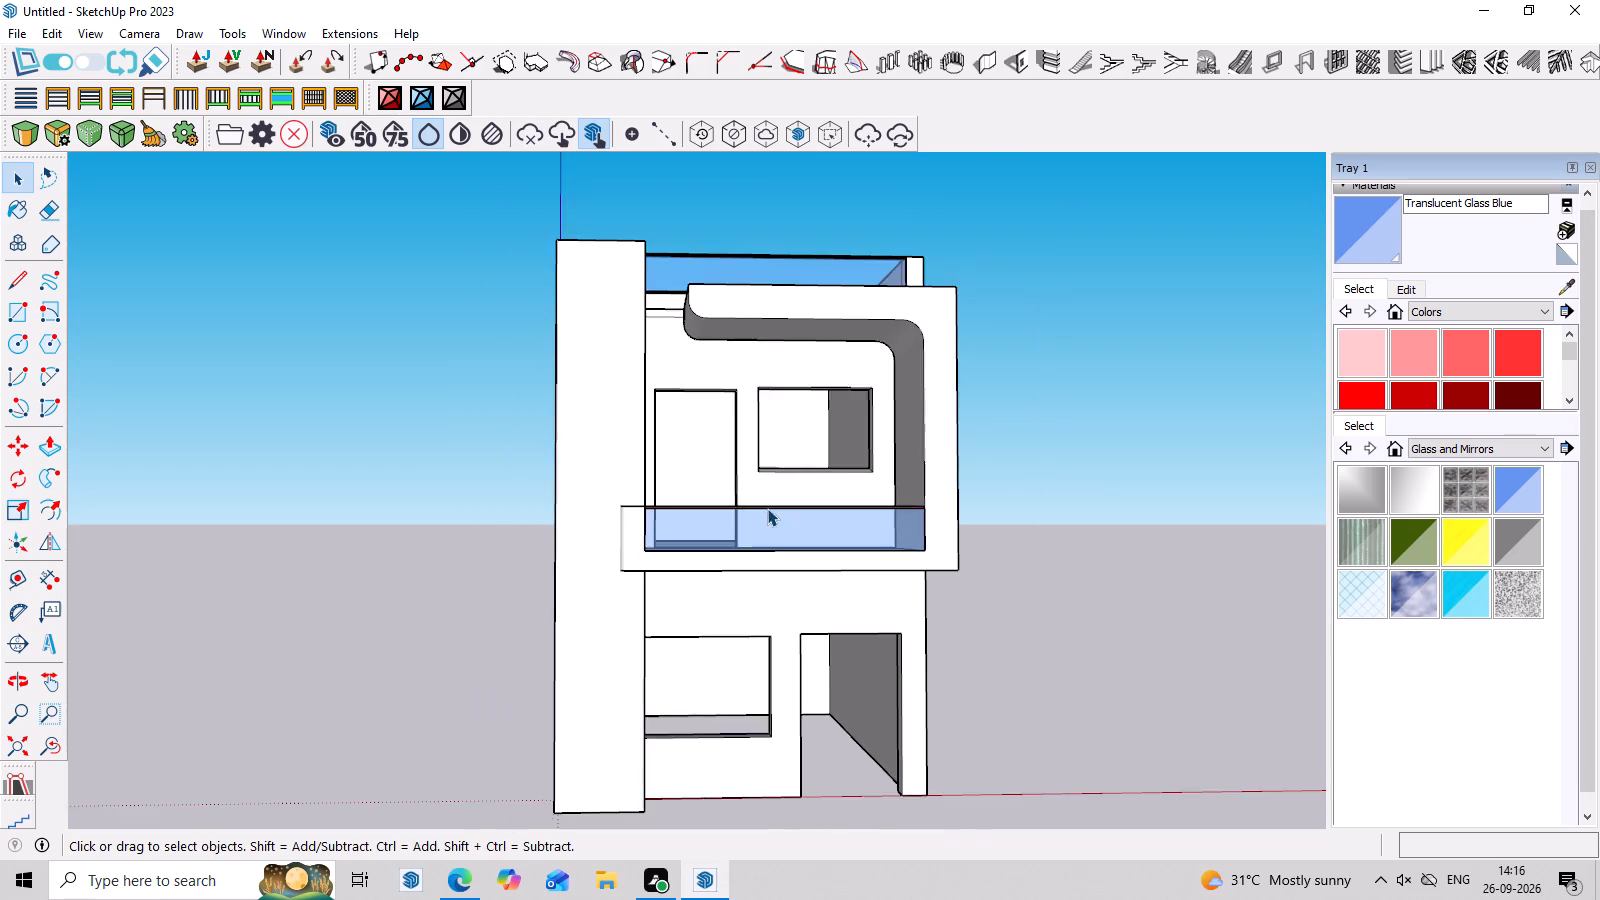
pyautogui.scroll(-5, 767, 508)
pyautogui.moveTo(774, 507); pyautogui.dragTo(797, 664, button='middle')
pyautogui.scroll(7, 692, 598)
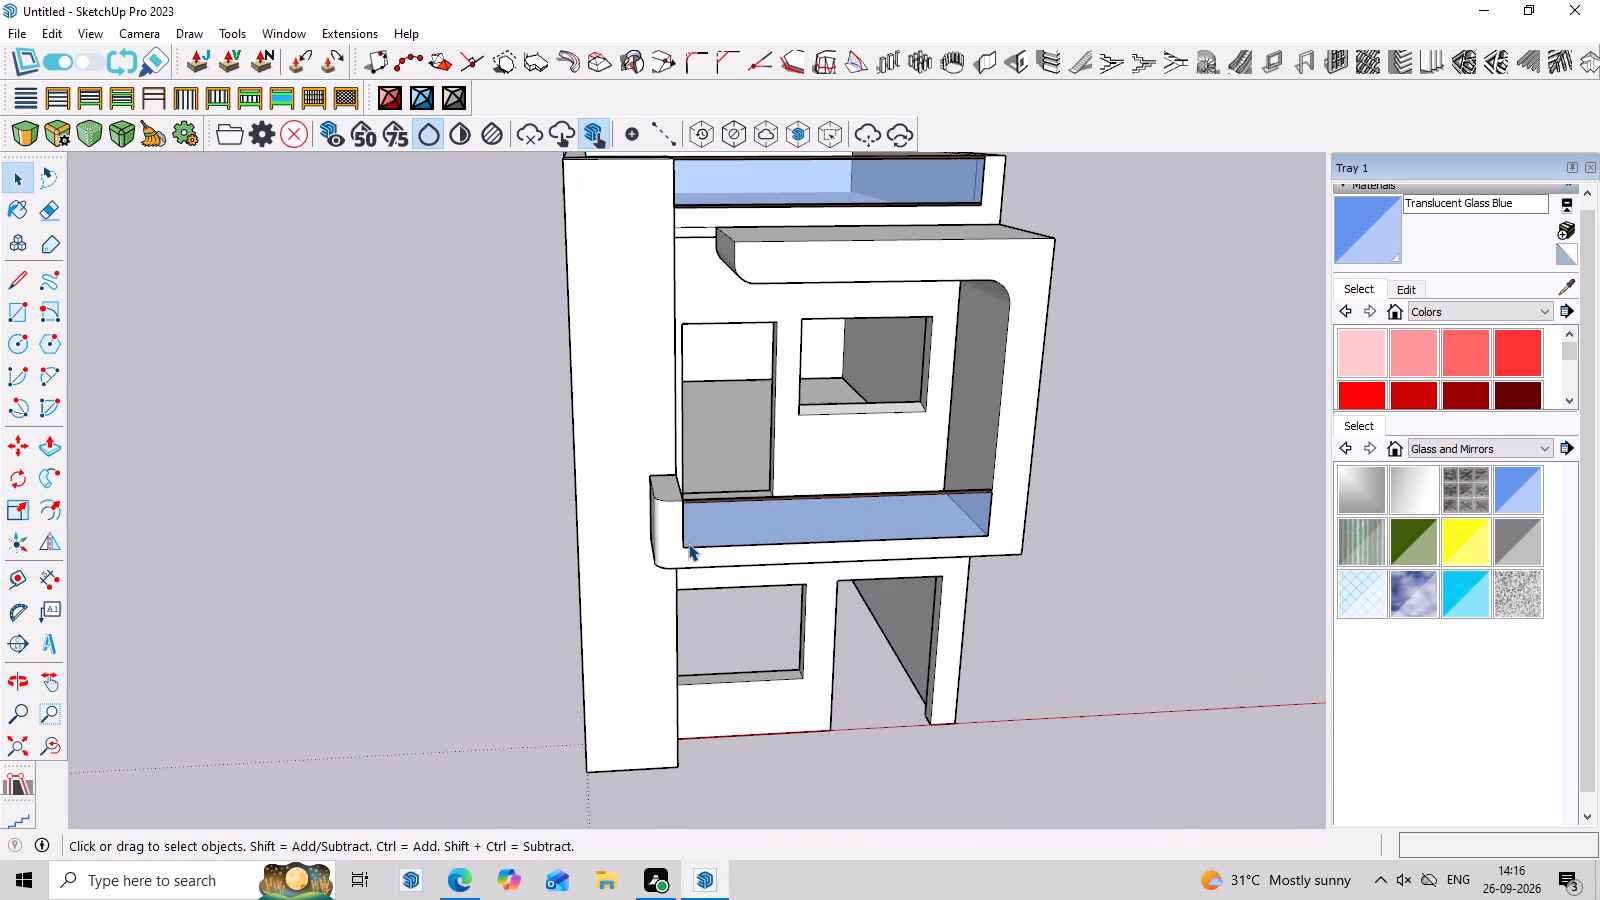
pyautogui.scroll(-6, 689, 554)
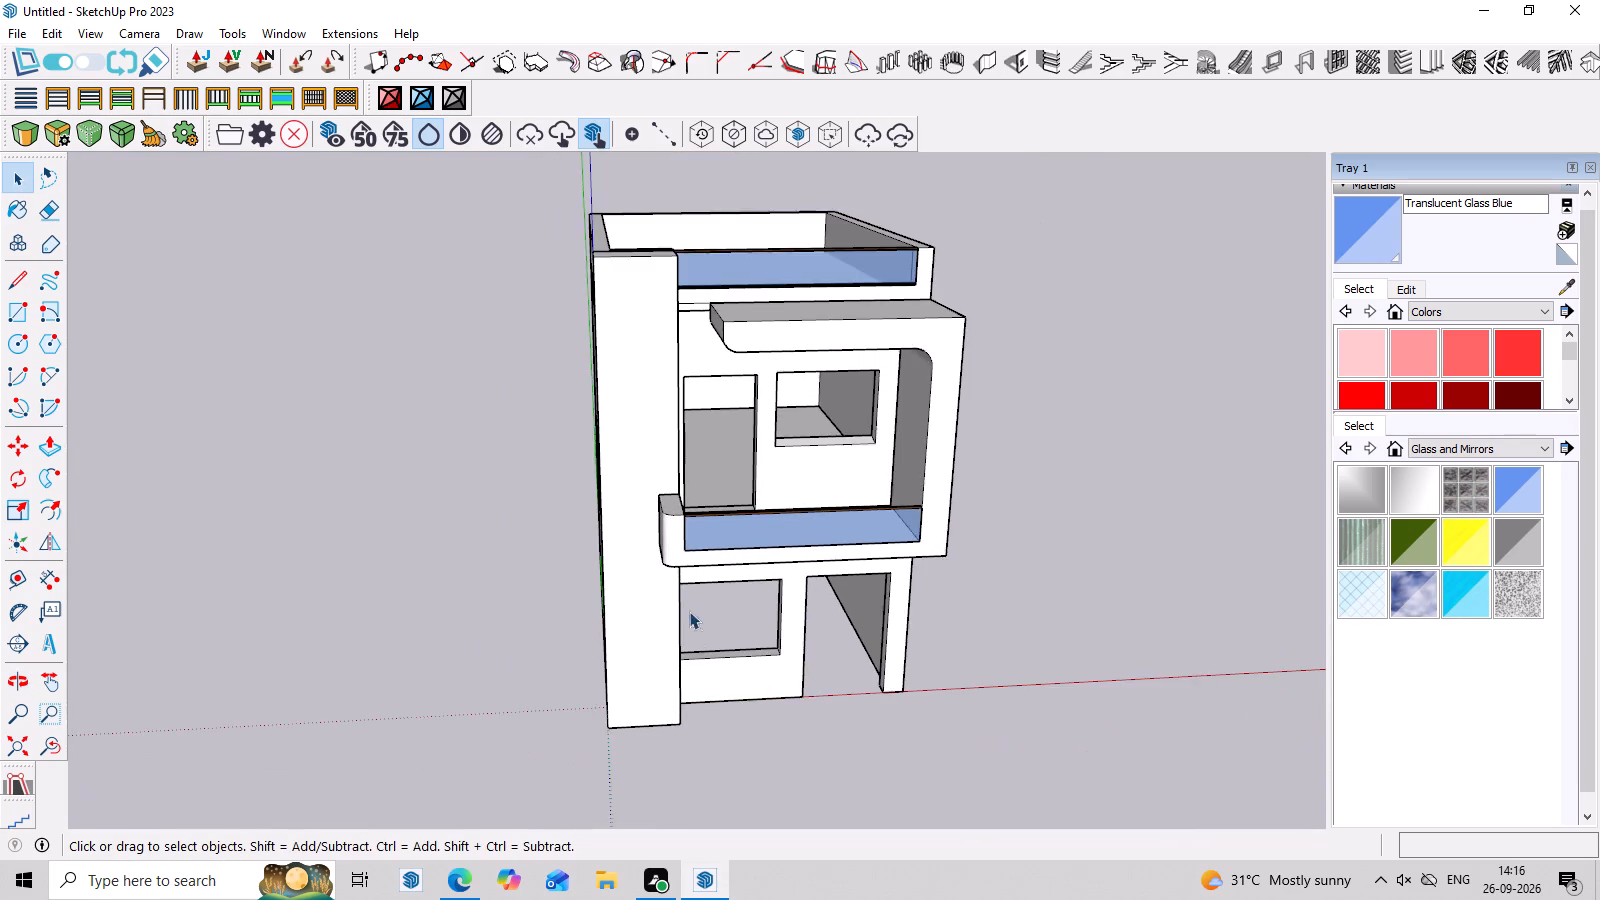
pyautogui.moveTo(694, 638); pyautogui.dragTo(697, 571, button='middle')
pyautogui.scroll(8, 691, 583)
pyautogui.scroll(-1, 686, 599)
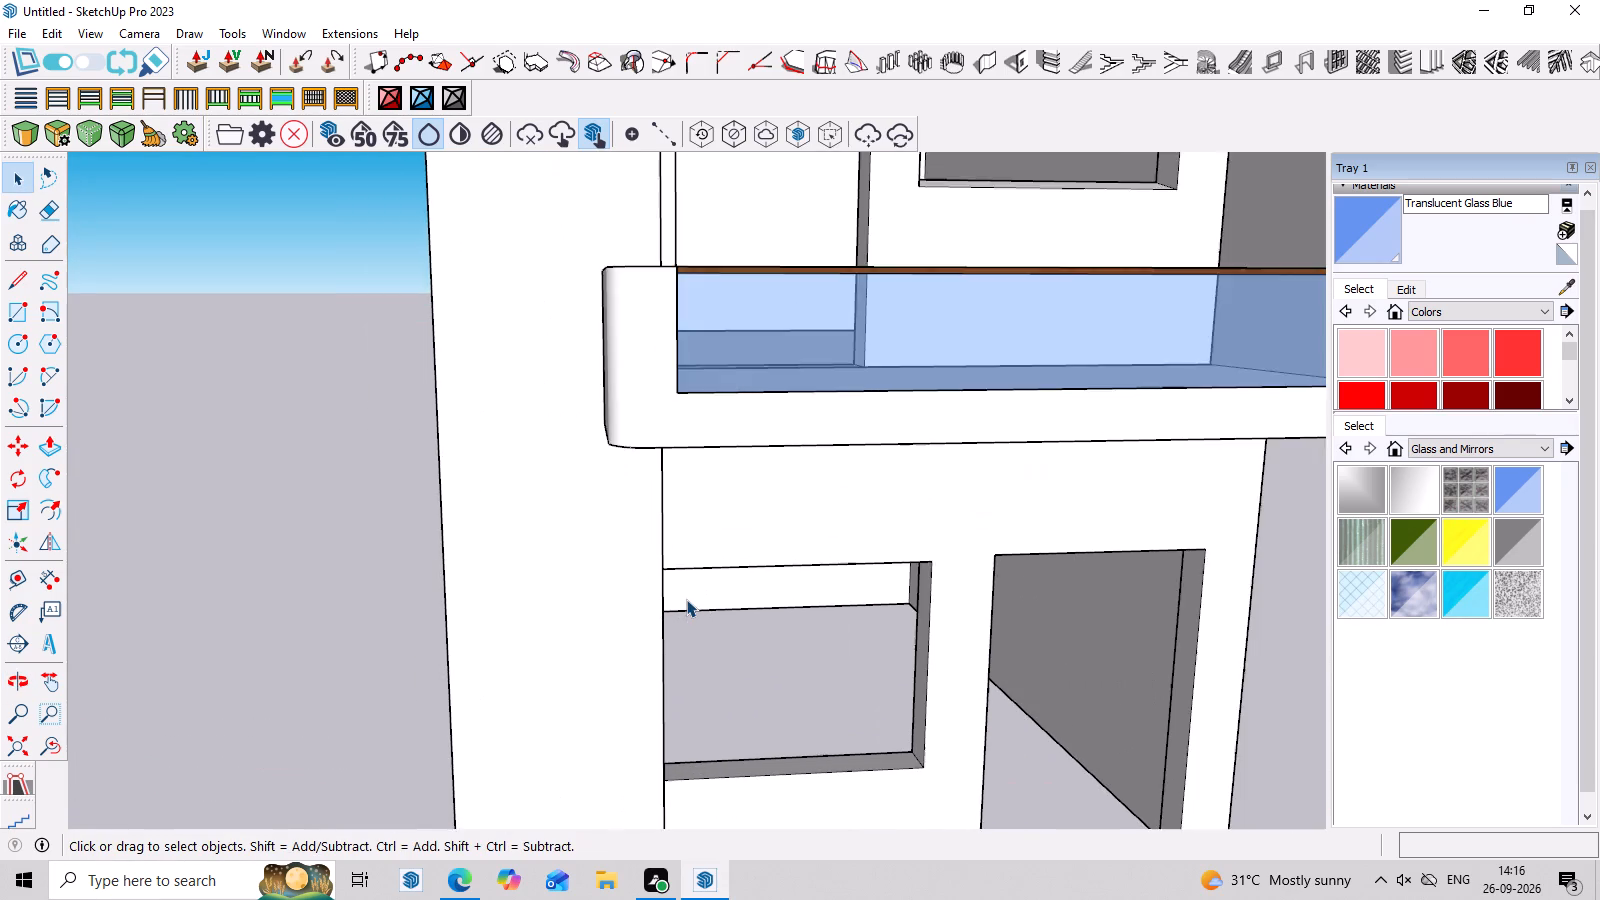
pyautogui.scroll(-3, 686, 599)
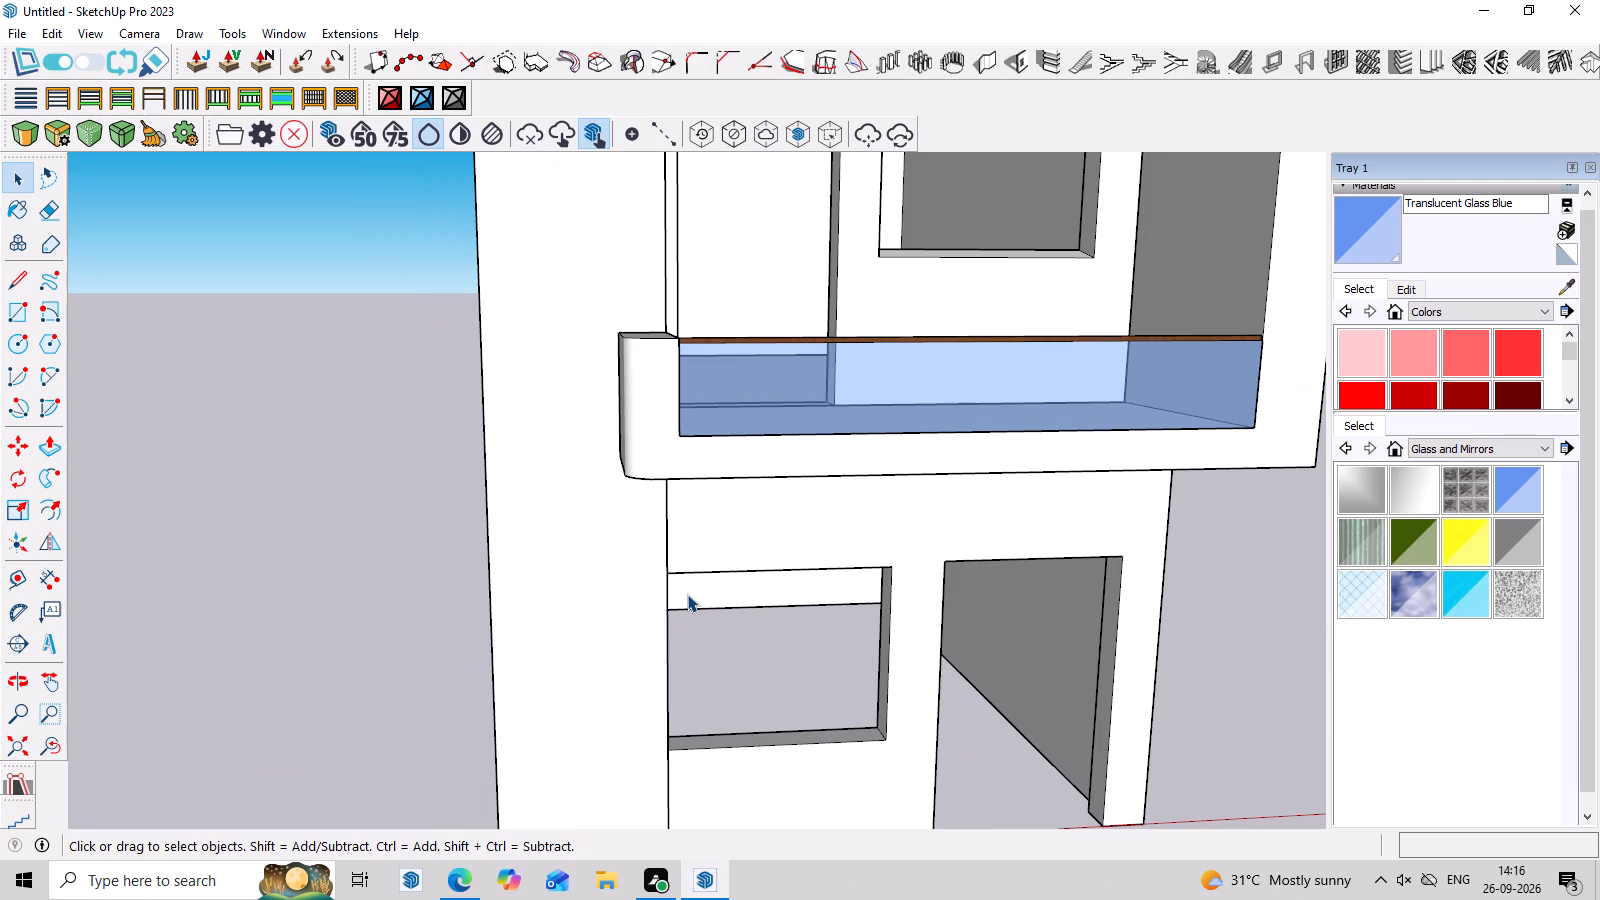
pyautogui.scroll(-6, 687, 594)
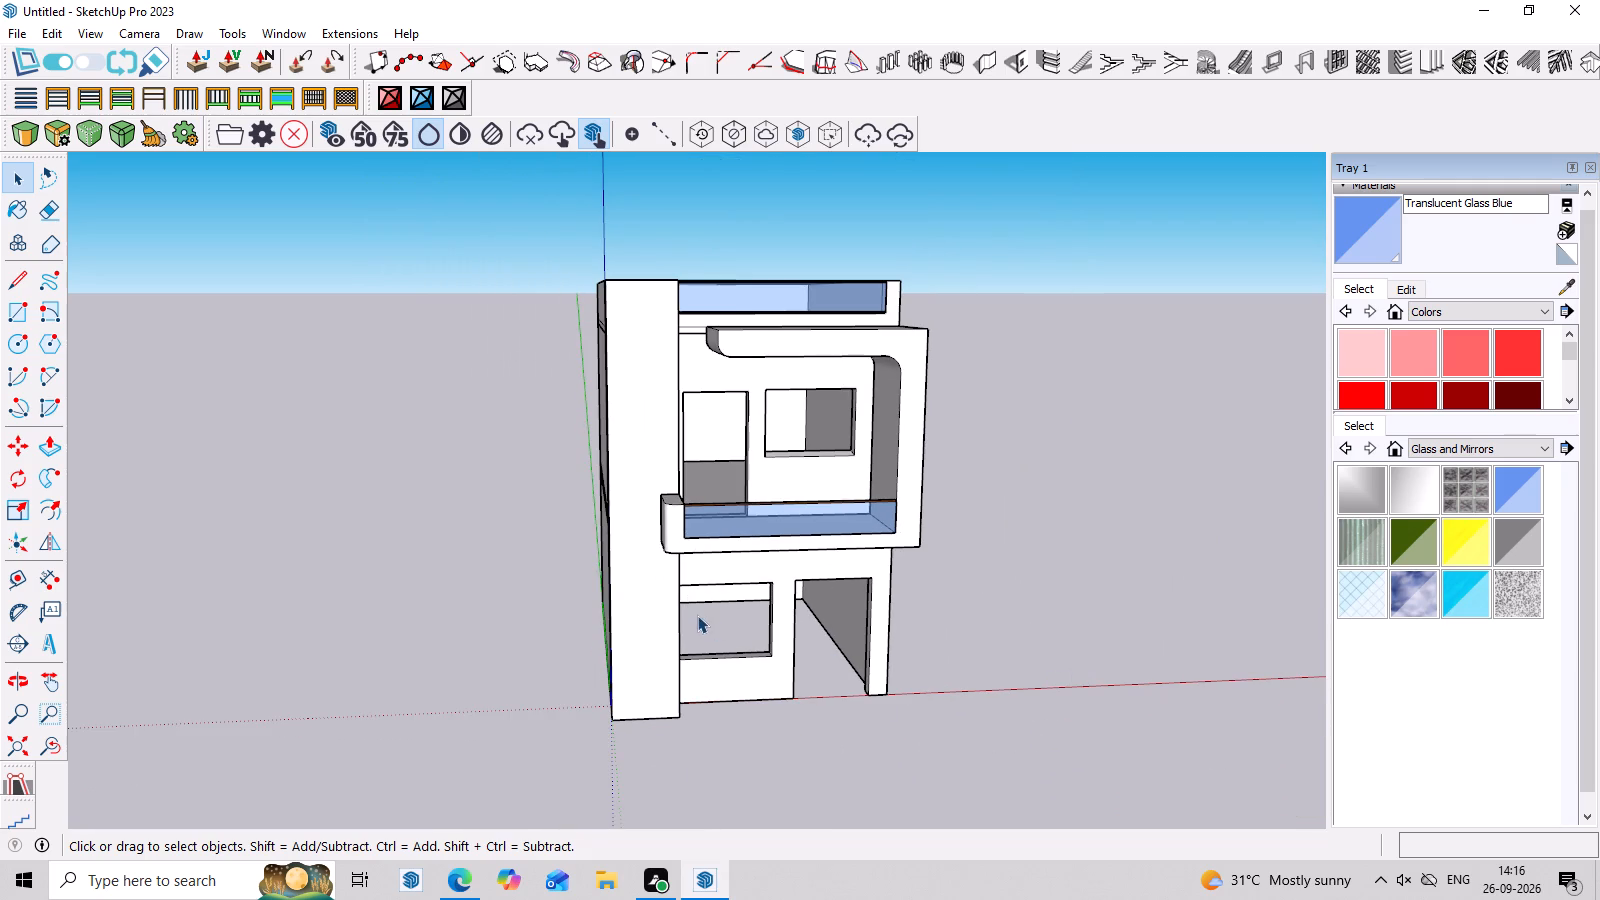
# Copy the corner pillar's front face about 30' 1" along the red axis beside the house, and leave the open groups.
pyautogui.click(664, 631)
pyautogui.doubleClick(664, 631)
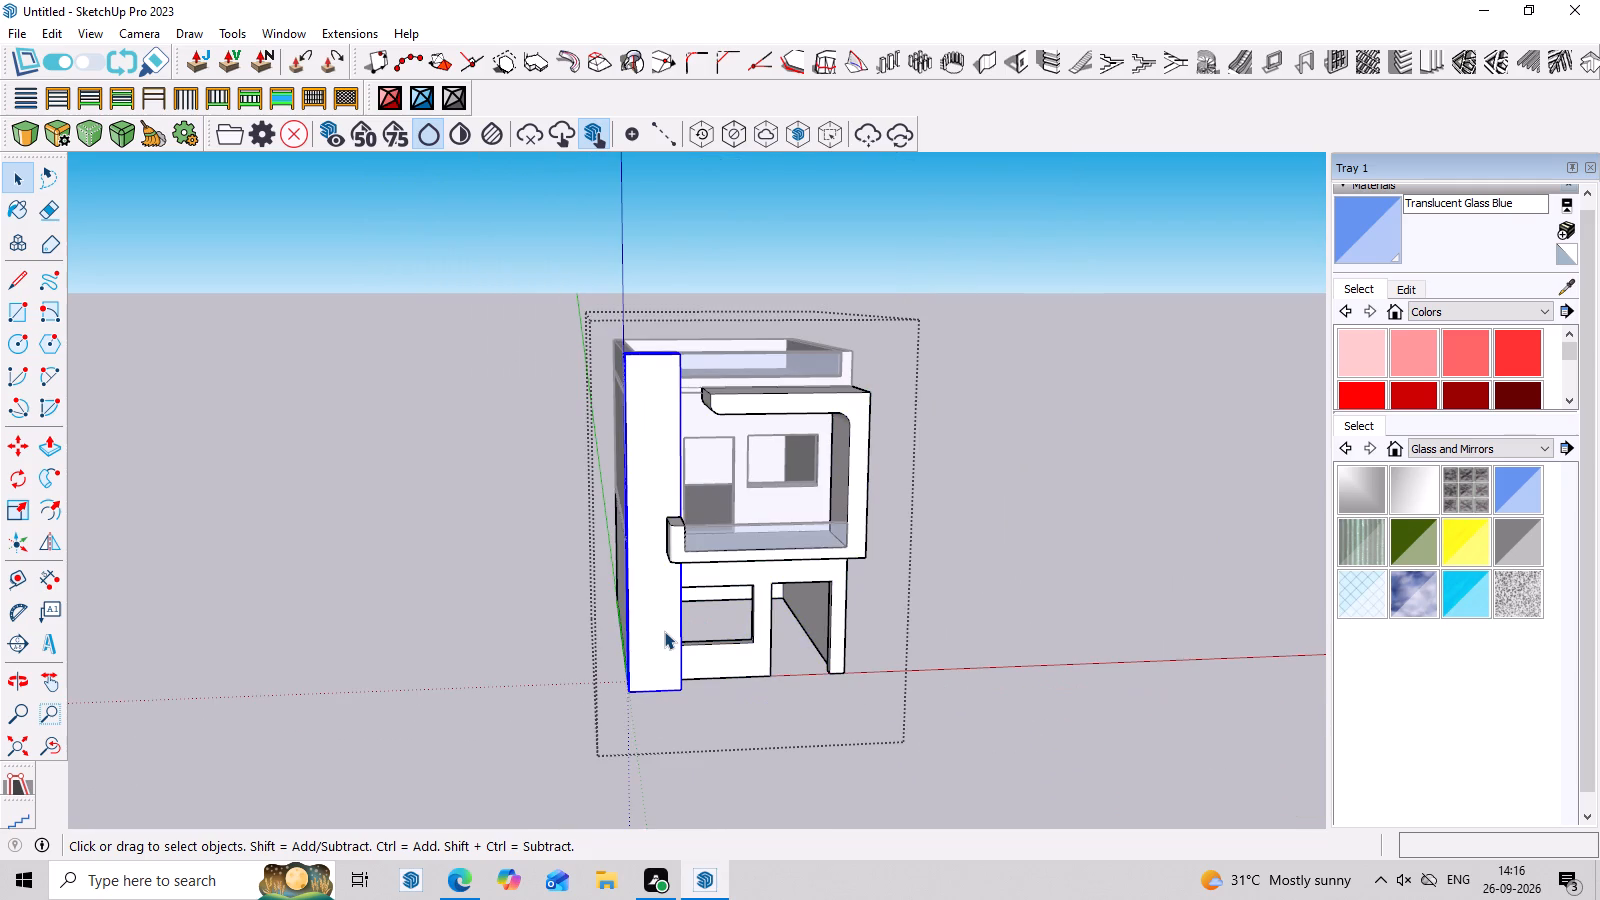
pyautogui.click(664, 631)
pyautogui.click(664, 631)
pyautogui.press('m')
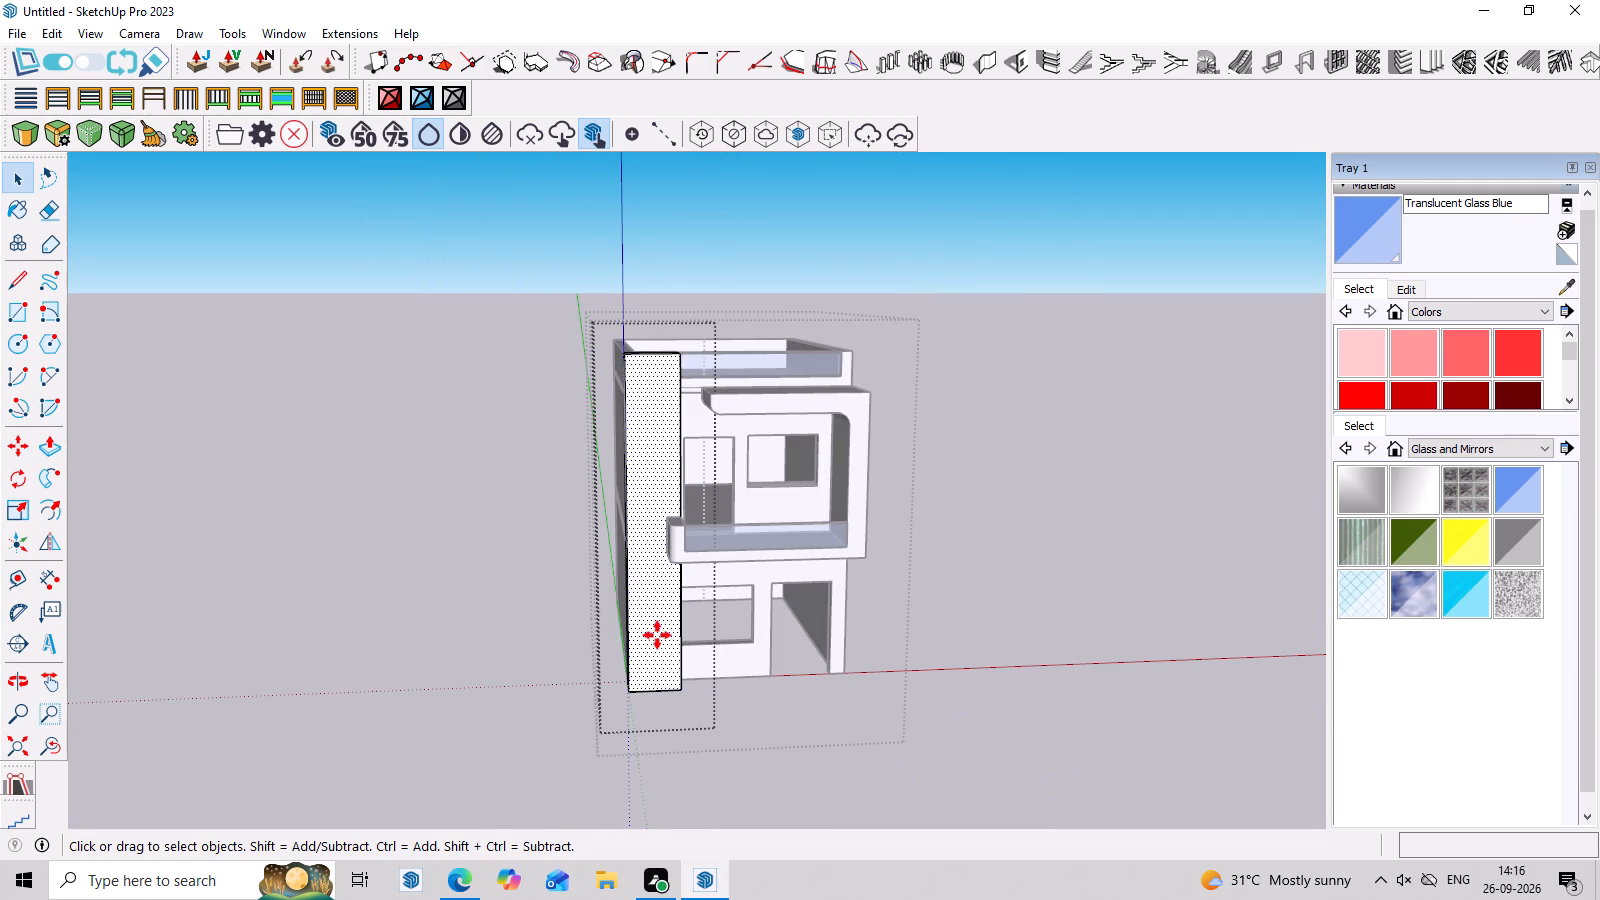
pyautogui.click(681, 691)
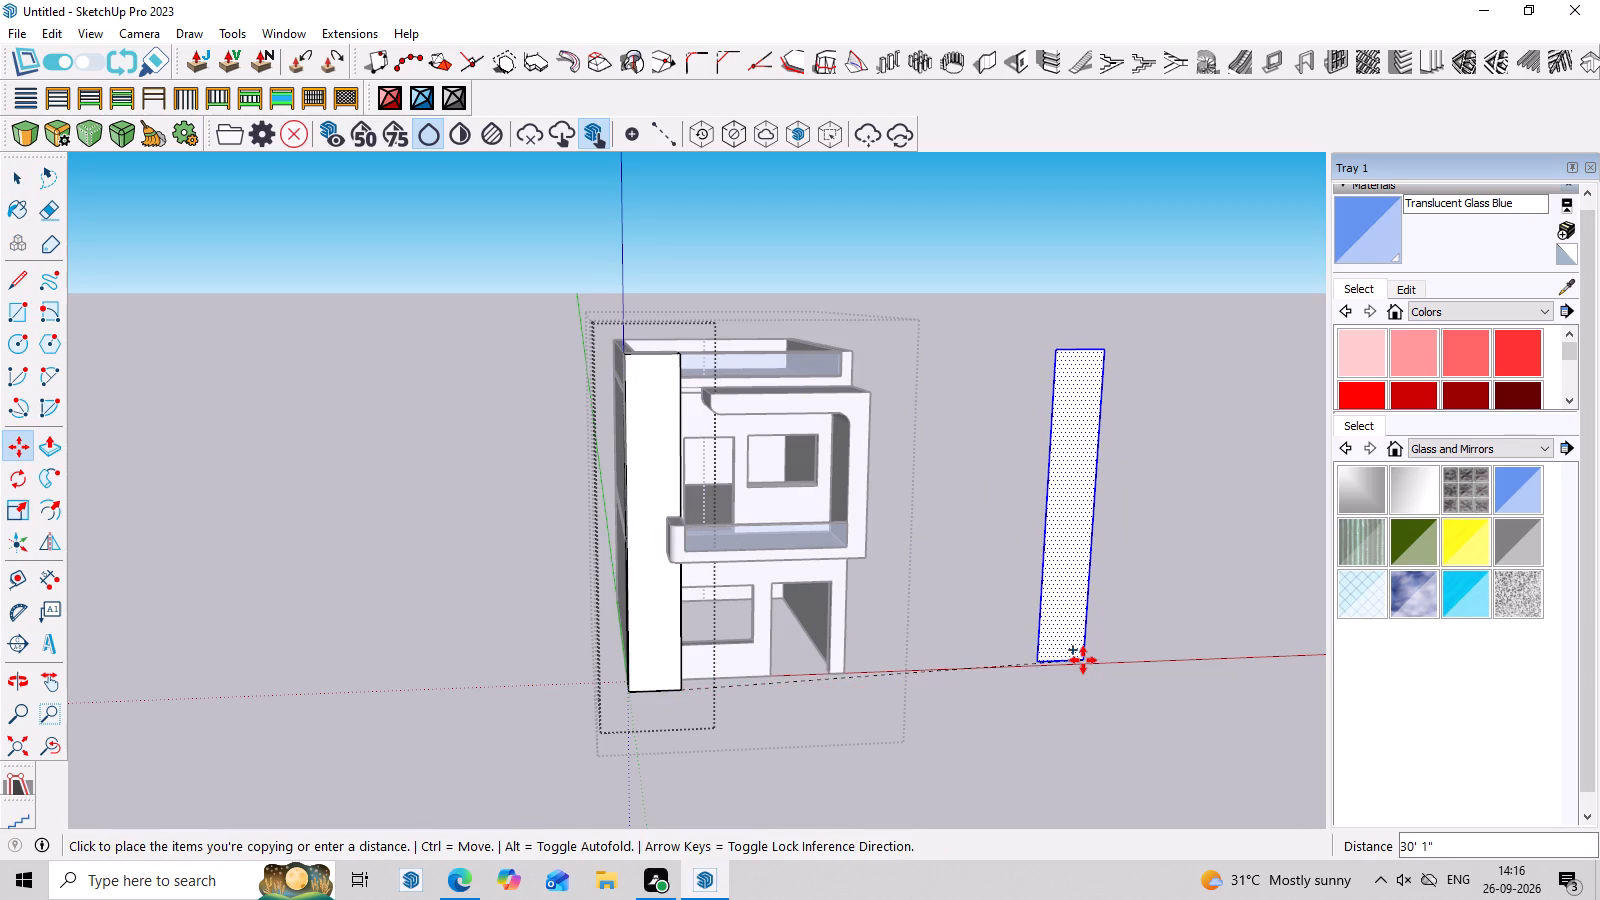
pyautogui.click(1083, 660)
pyautogui.moveTo(1164, 662); pyautogui.dragTo(951, 648, button='middle')
pyautogui.press('space')
pyautogui.click(1270, 585)
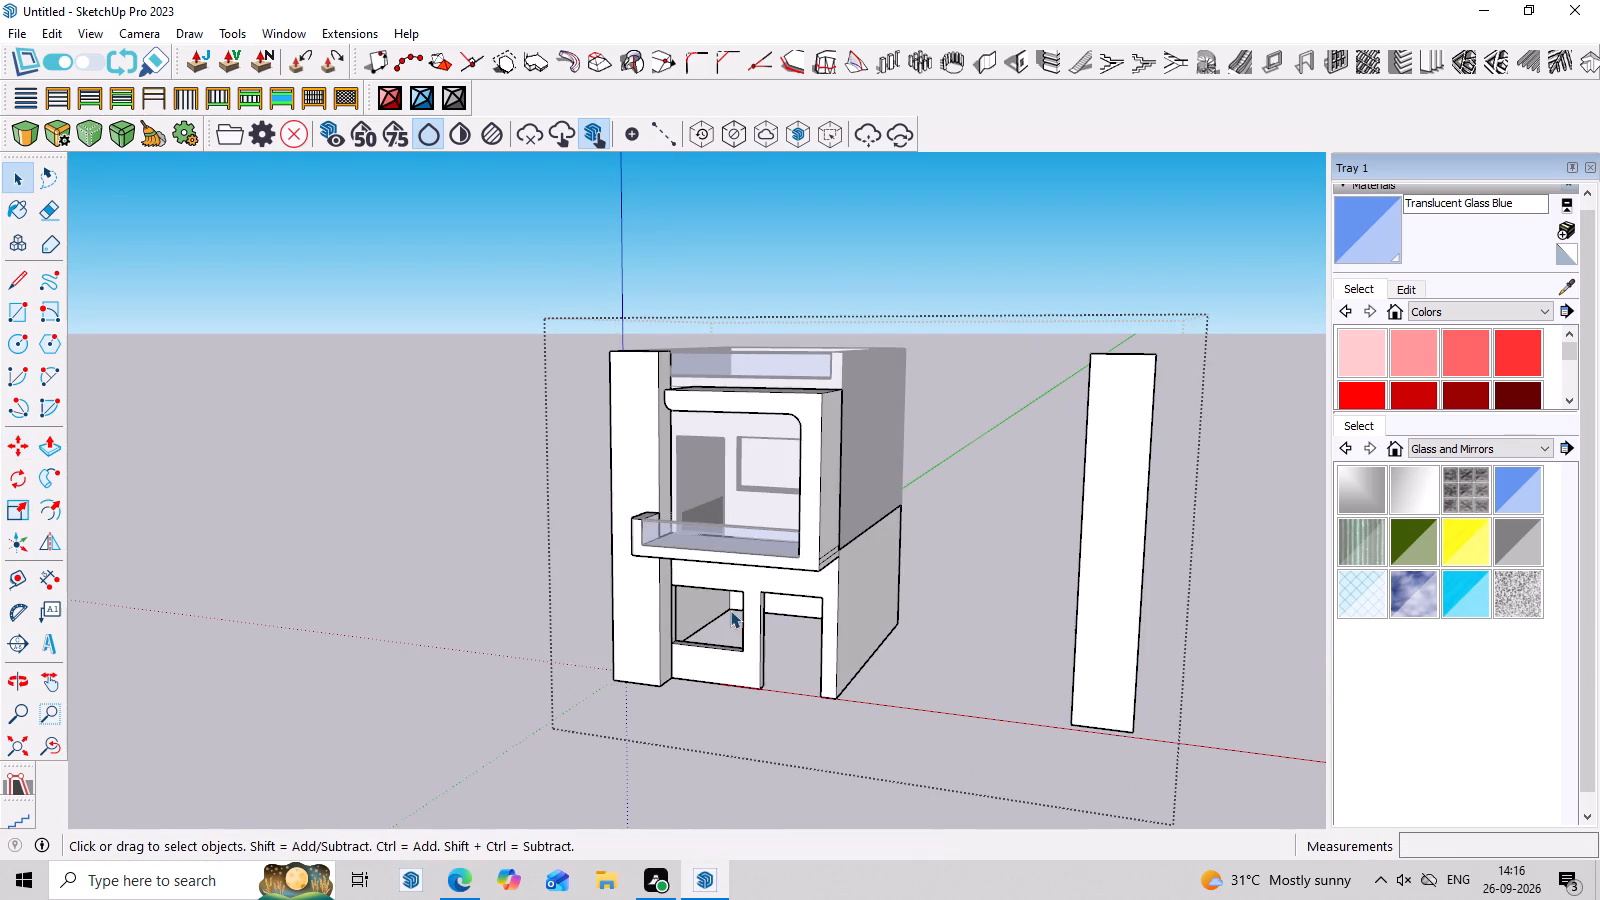
pyautogui.moveTo(791, 636); pyautogui.dragTo(999, 697, button='middle')
pyautogui.click(1260, 537)
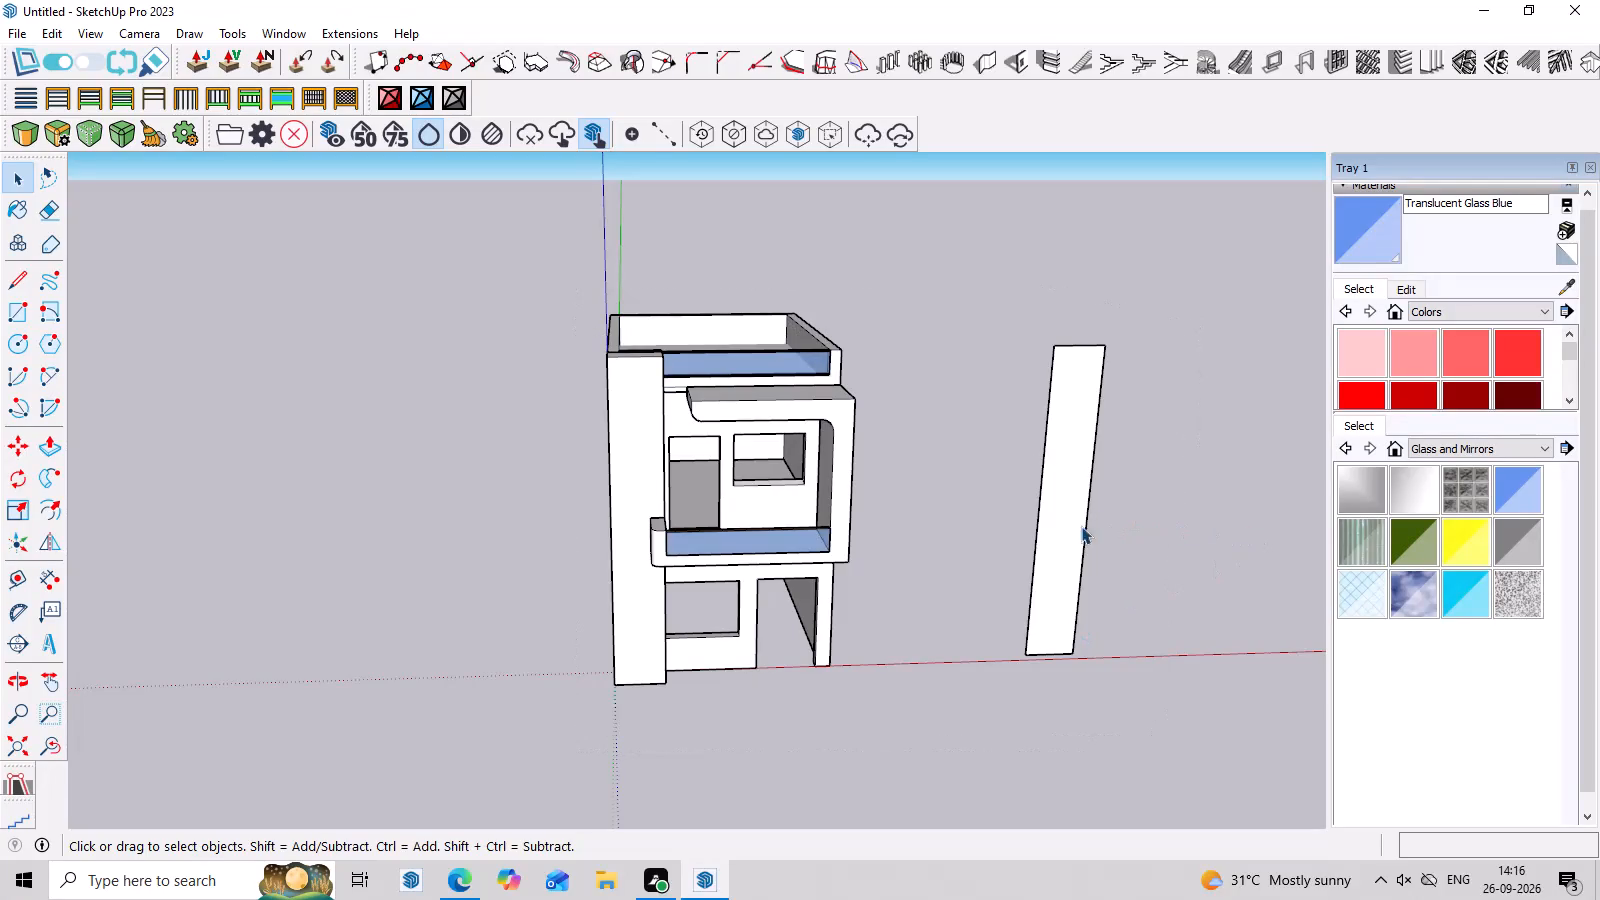
# Inside the pillar group, draw a full-height vertical line on the copied face, about a third of its width from its left edge.
pyautogui.doubleClick(1074, 528)
pyautogui.click(1074, 528)
pyautogui.moveTo(1234, 566); pyautogui.dragTo(1146, 557, button='middle')
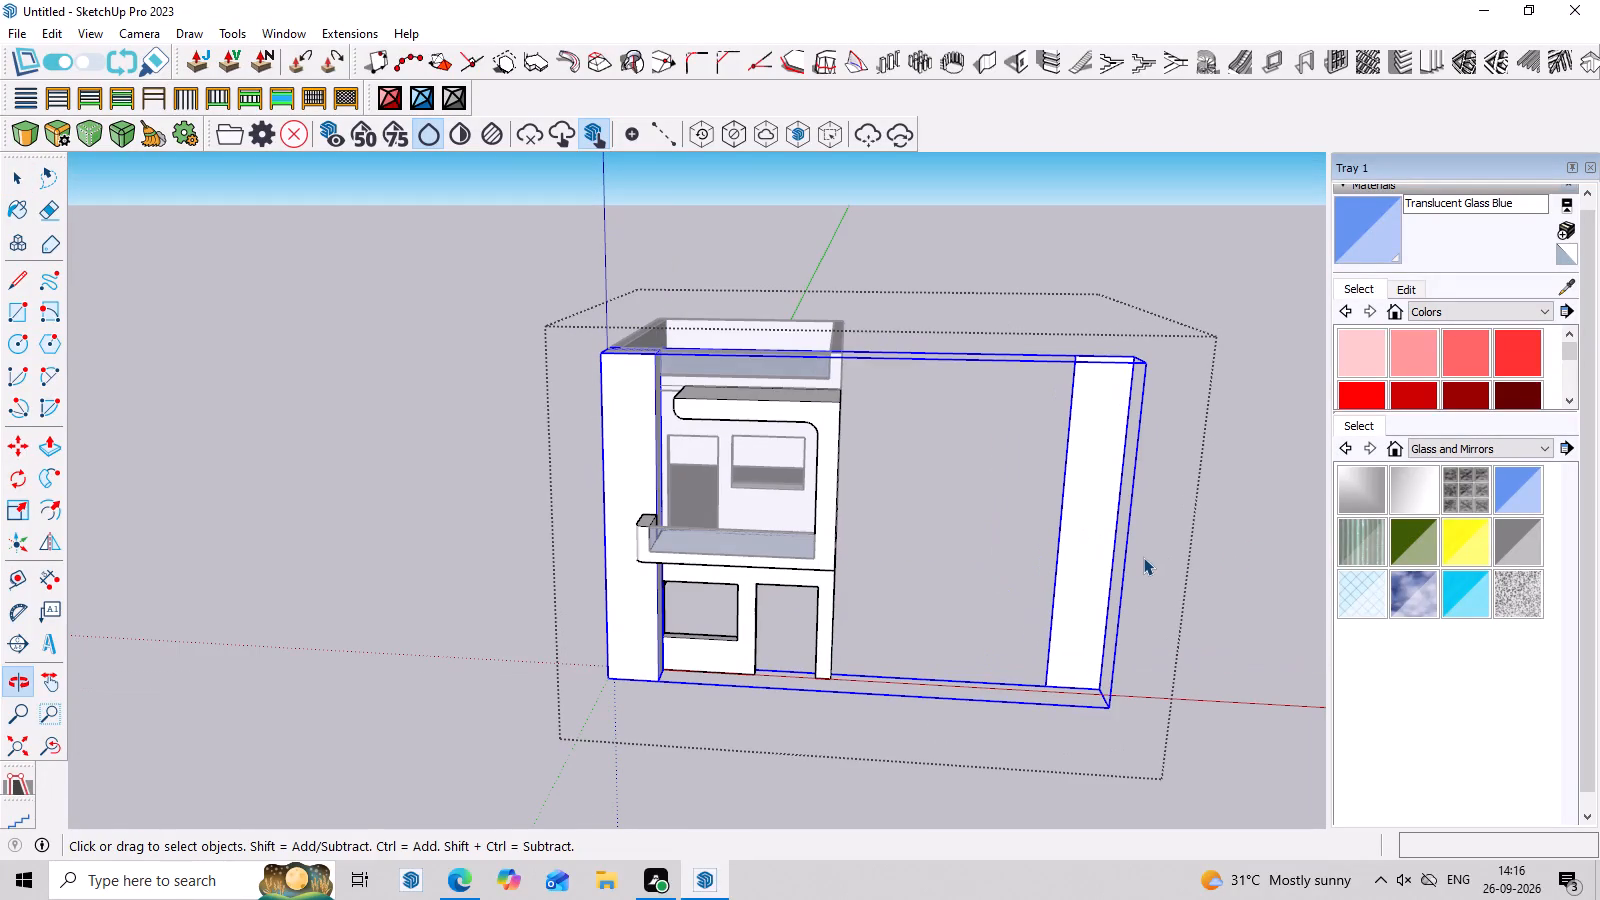
pyautogui.click(1142, 557)
pyautogui.tripleClick(1108, 554)
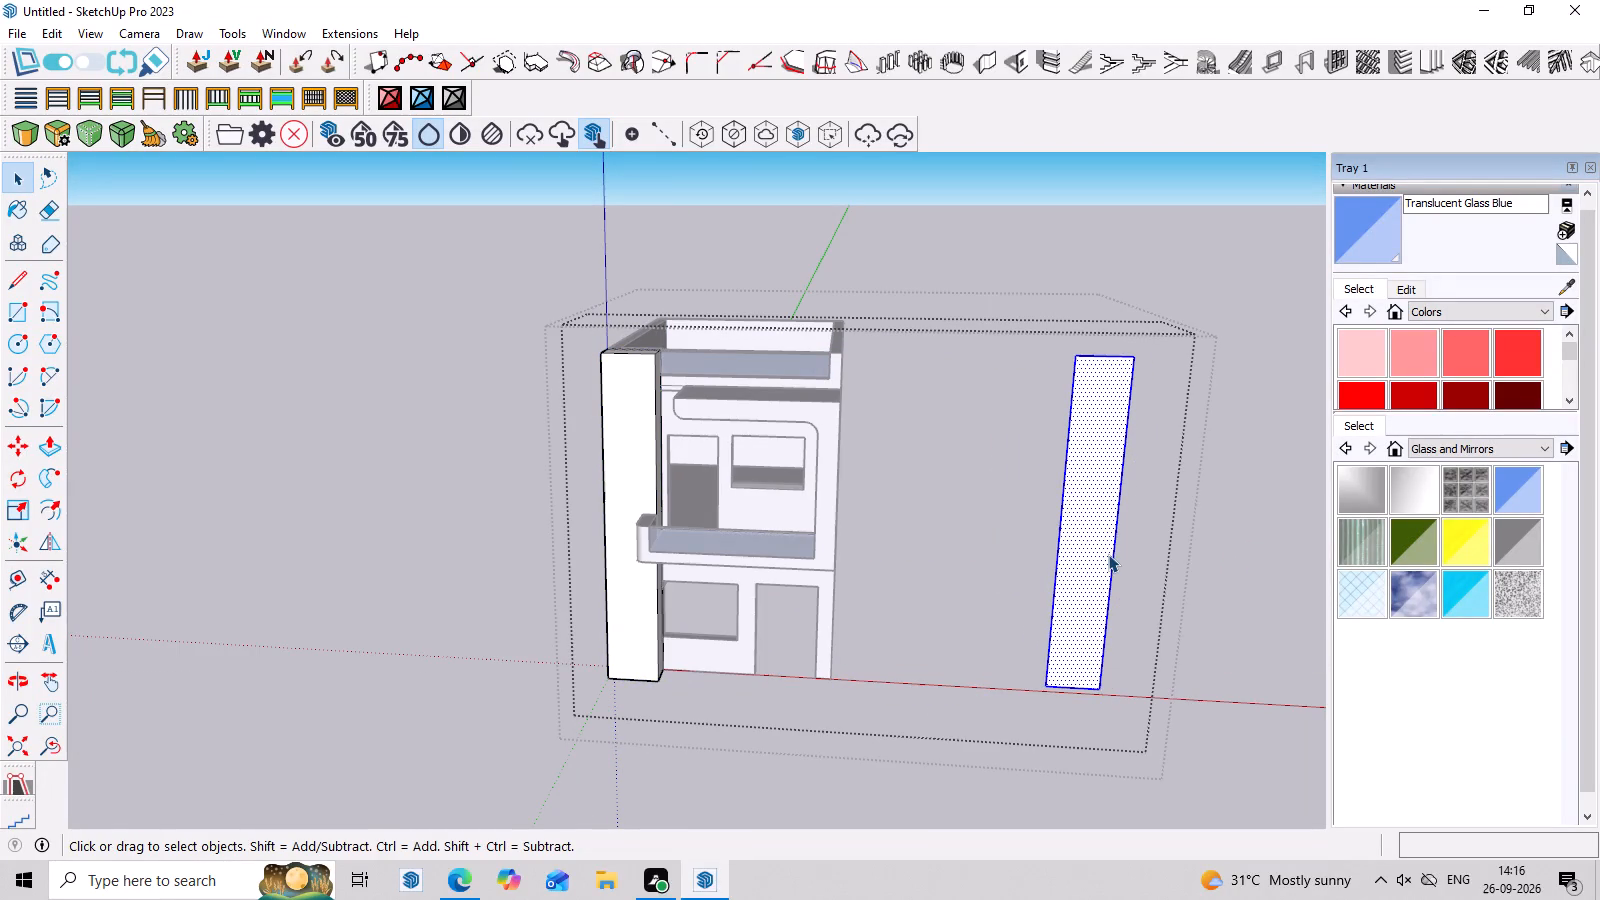
pyautogui.moveTo(1125, 553); pyautogui.dragTo(1155, 510, button='middle')
pyautogui.scroll(10, 1168, 463)
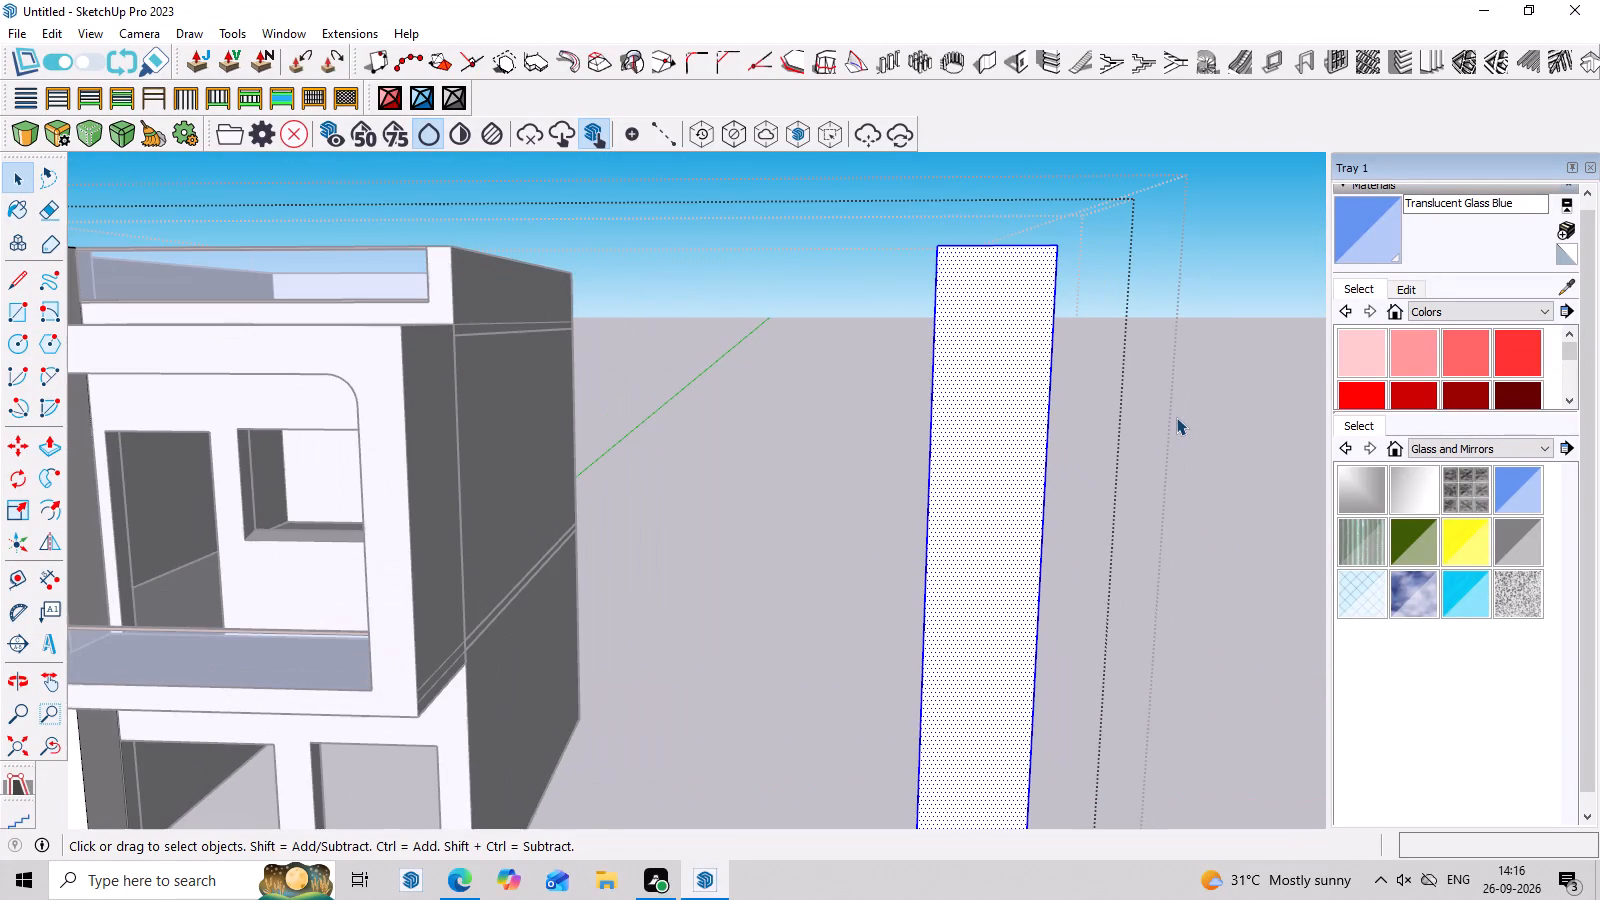
pyautogui.press('l')
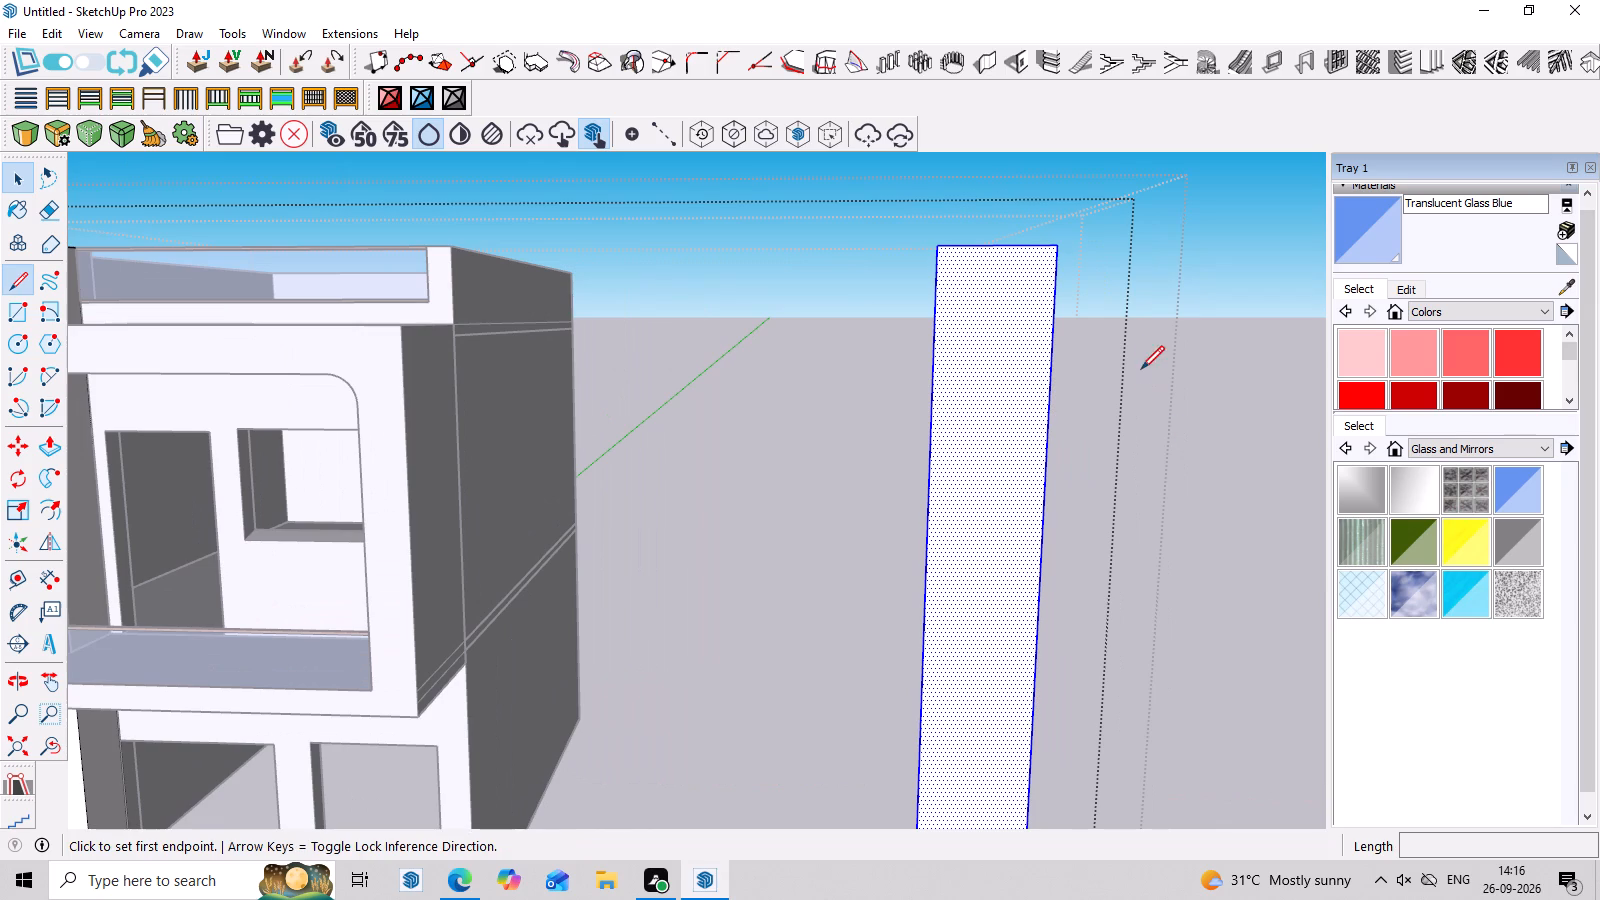
pyautogui.doubleClick(977, 244)
pyautogui.scroll(-7, 996, 441)
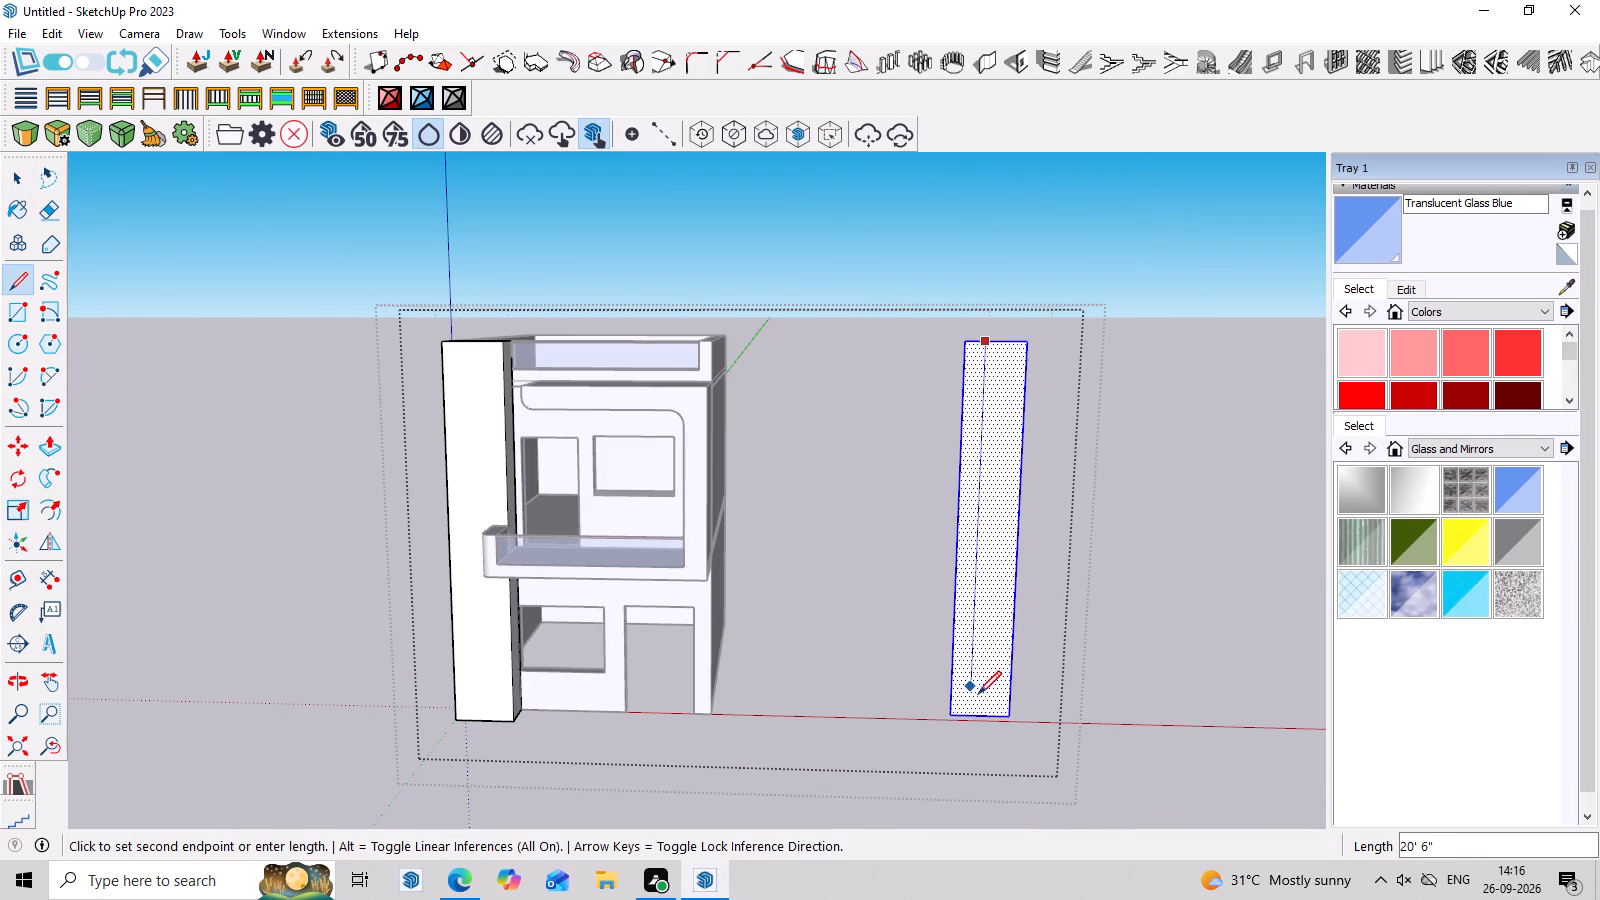
pyautogui.click(976, 710)
pyautogui.press('space')
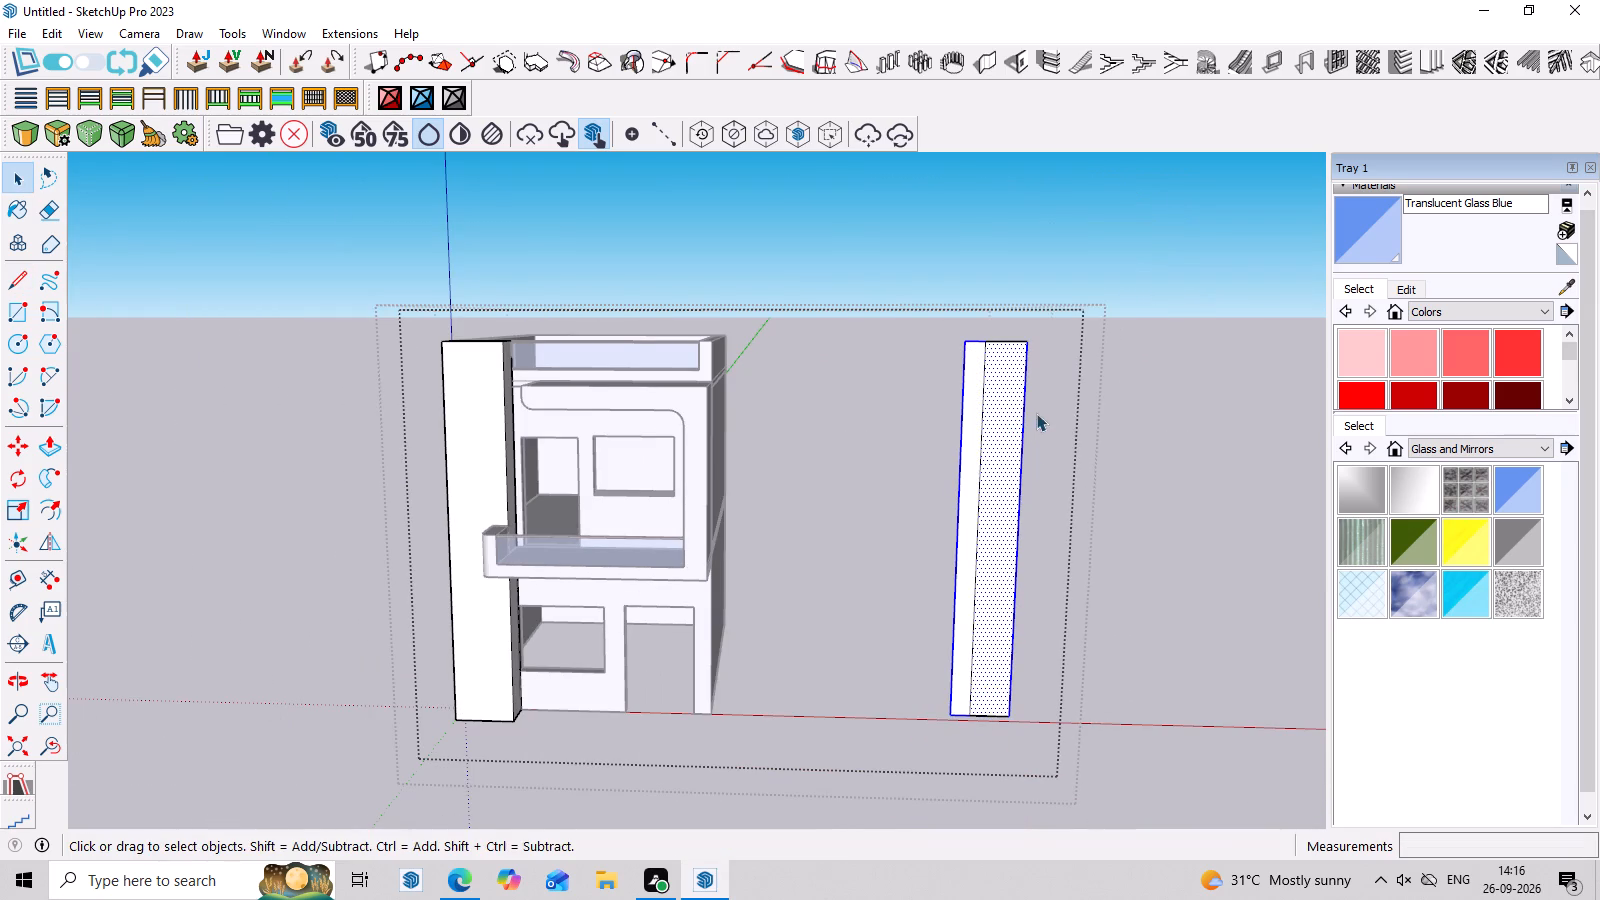
# Draw a horizontal line about 2' 4" long across the wider strip of the copied face, just below its top edge.
pyautogui.moveTo(1036, 409); pyautogui.dragTo(1039, 450, button='middle')
pyautogui.scroll(9, 1051, 325)
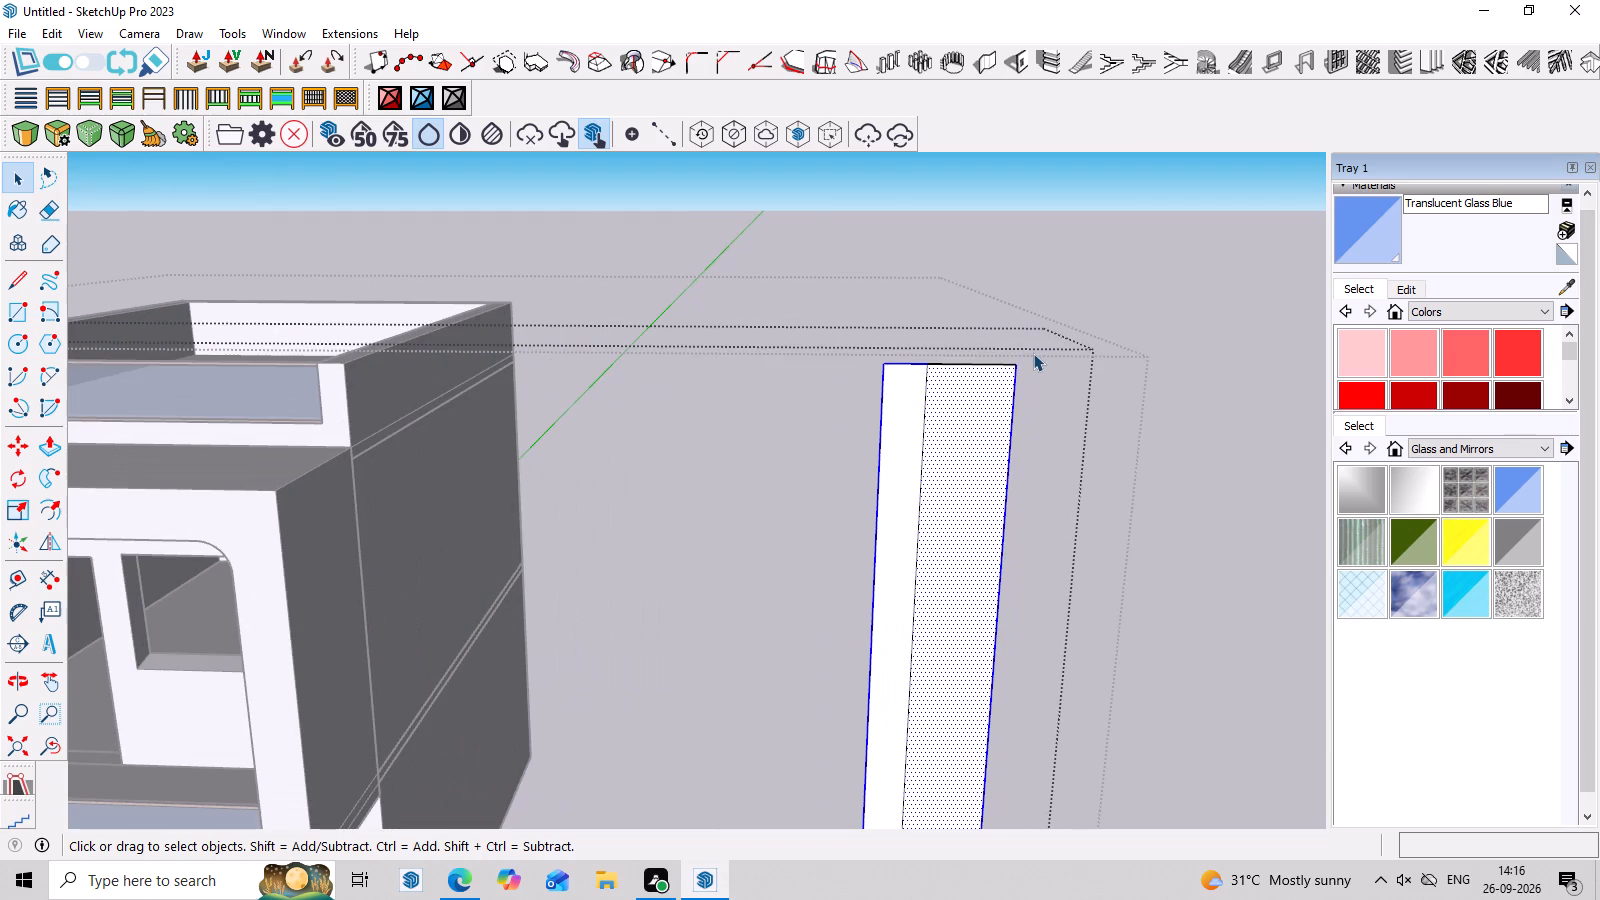
pyautogui.scroll(6, 1033, 353)
pyautogui.moveTo(1013, 436); pyautogui.dragTo(1018, 348, button='middle')
pyautogui.press('l')
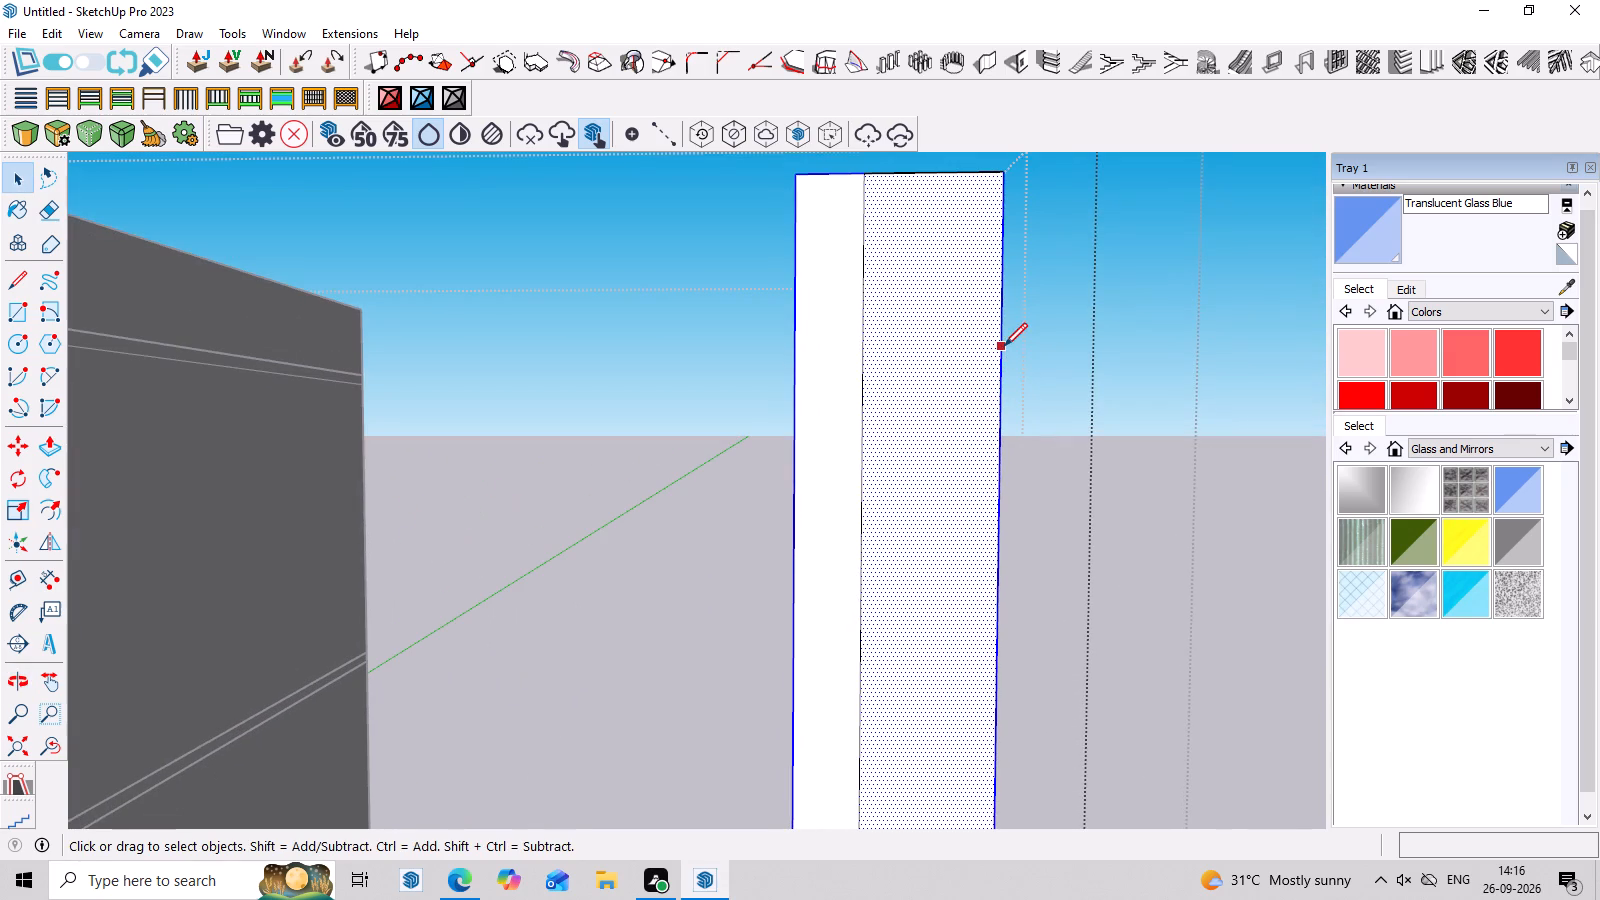
pyautogui.click(1002, 222)
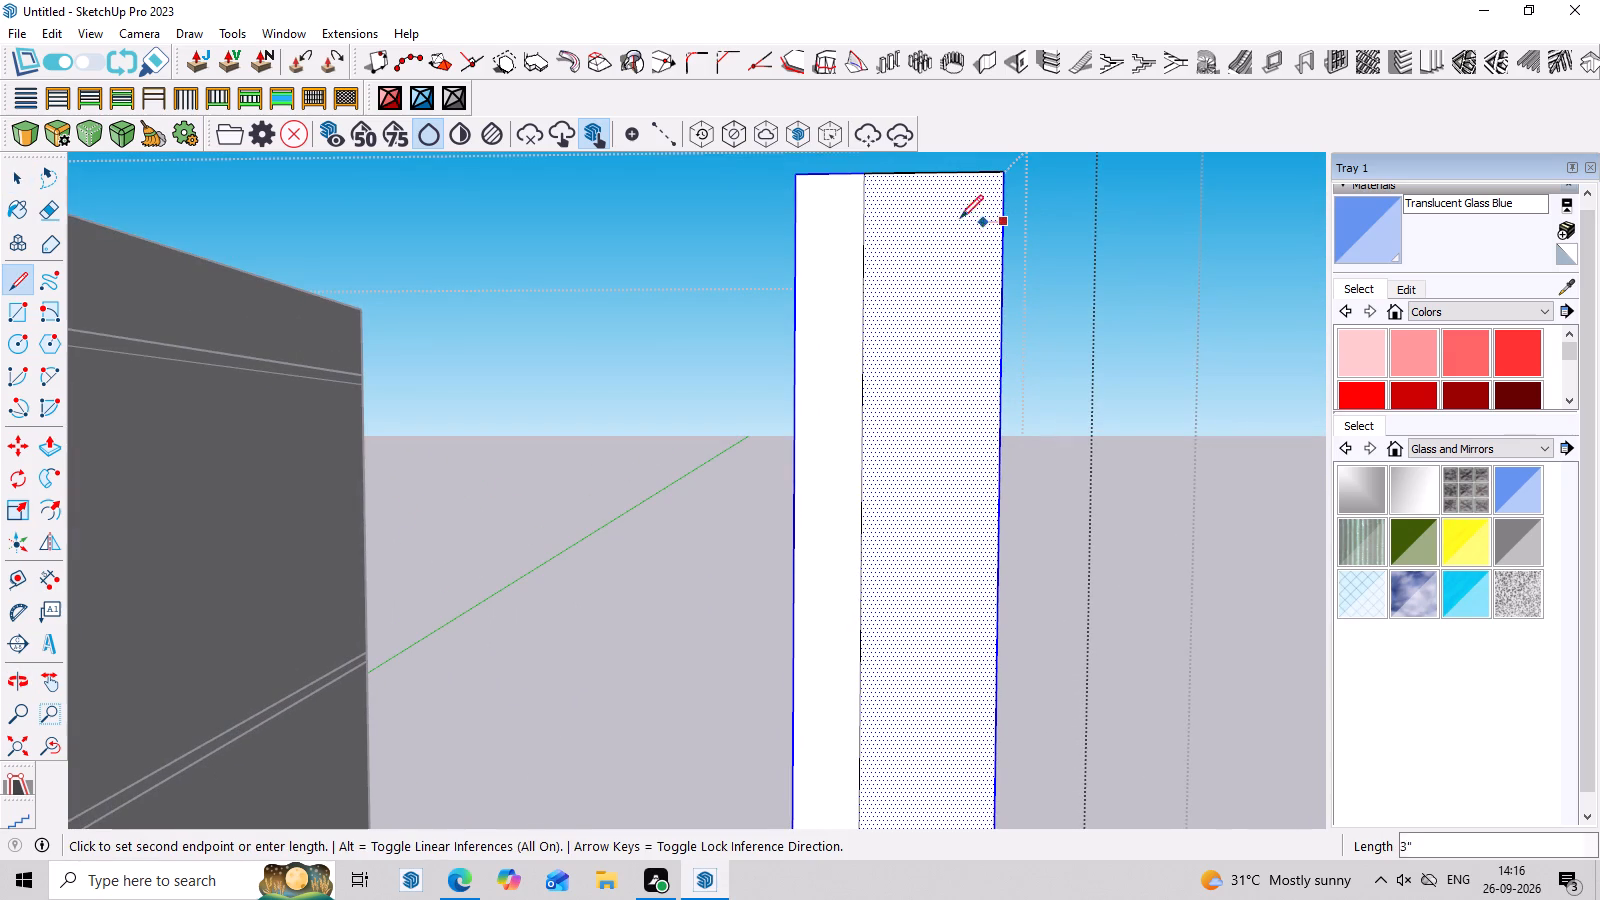
pyautogui.click(853, 227)
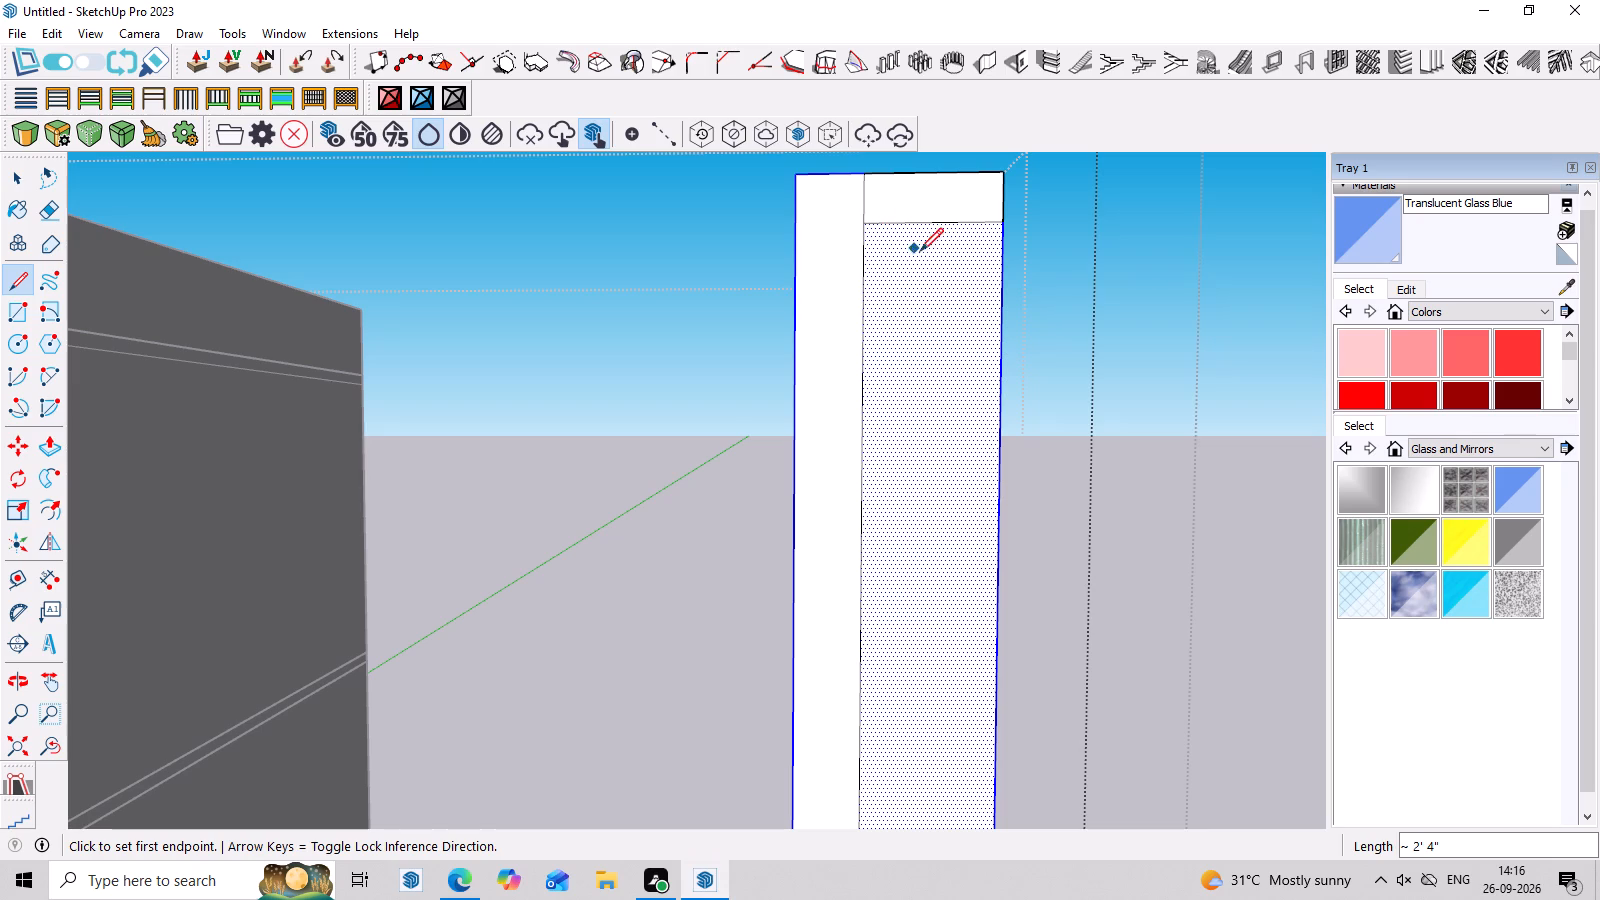
pyautogui.press('space')
# Draw a rounding arc of about 1' 4" radius between the vertical and horizontal lines on the copied pillar face.
pyautogui.middleClick(1060, 304)
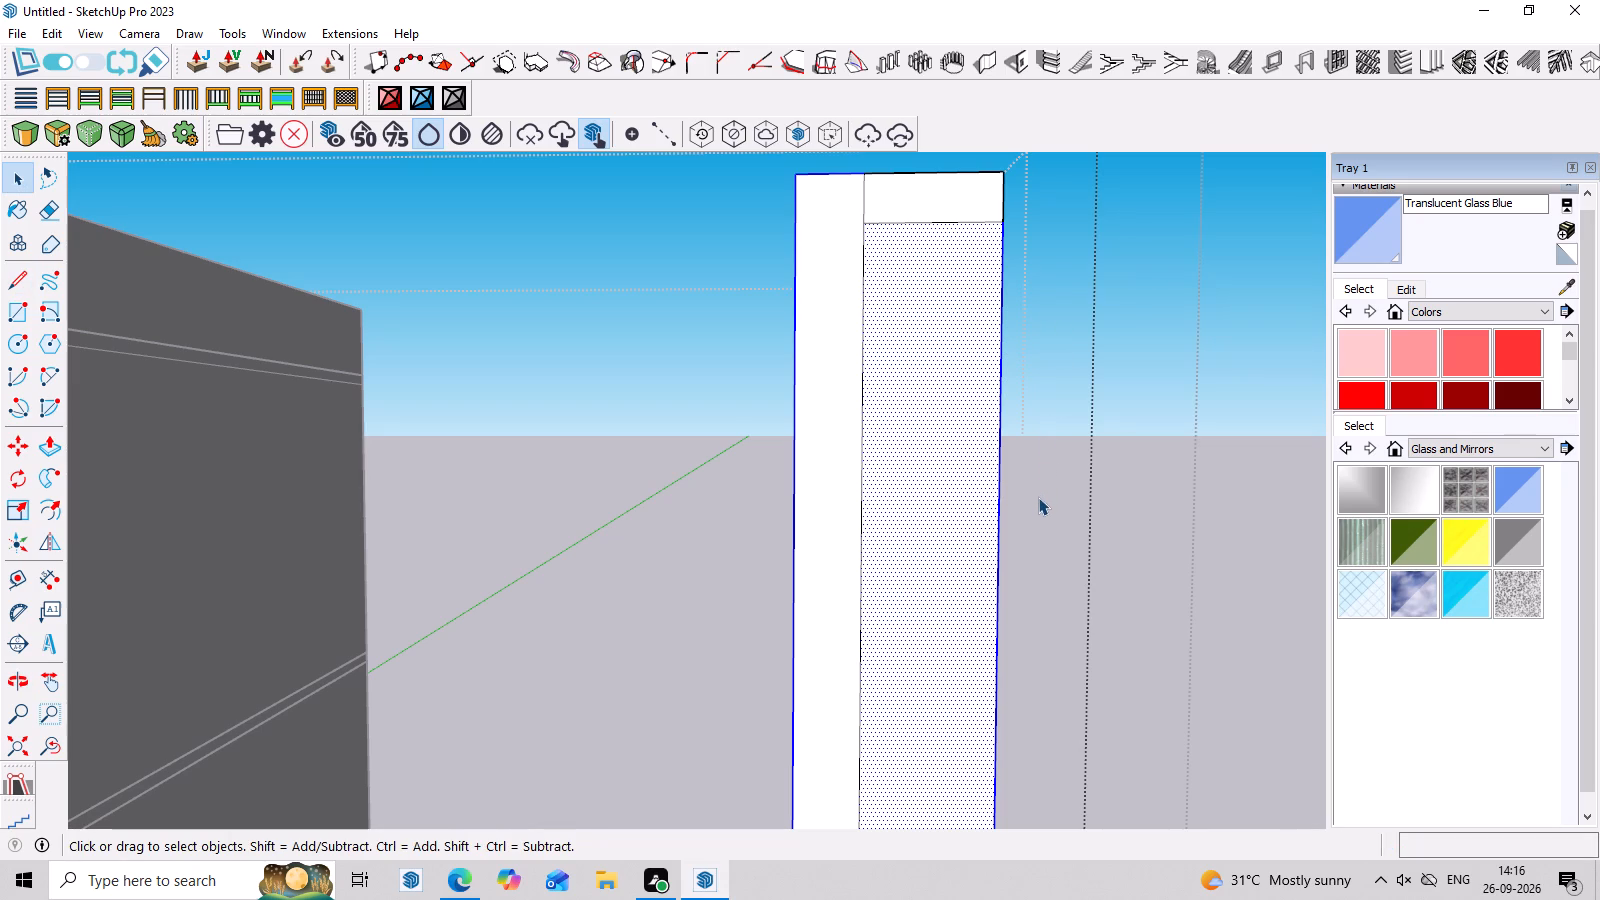
pyautogui.click(44, 377)
pyautogui.scroll(3, 866, 249)
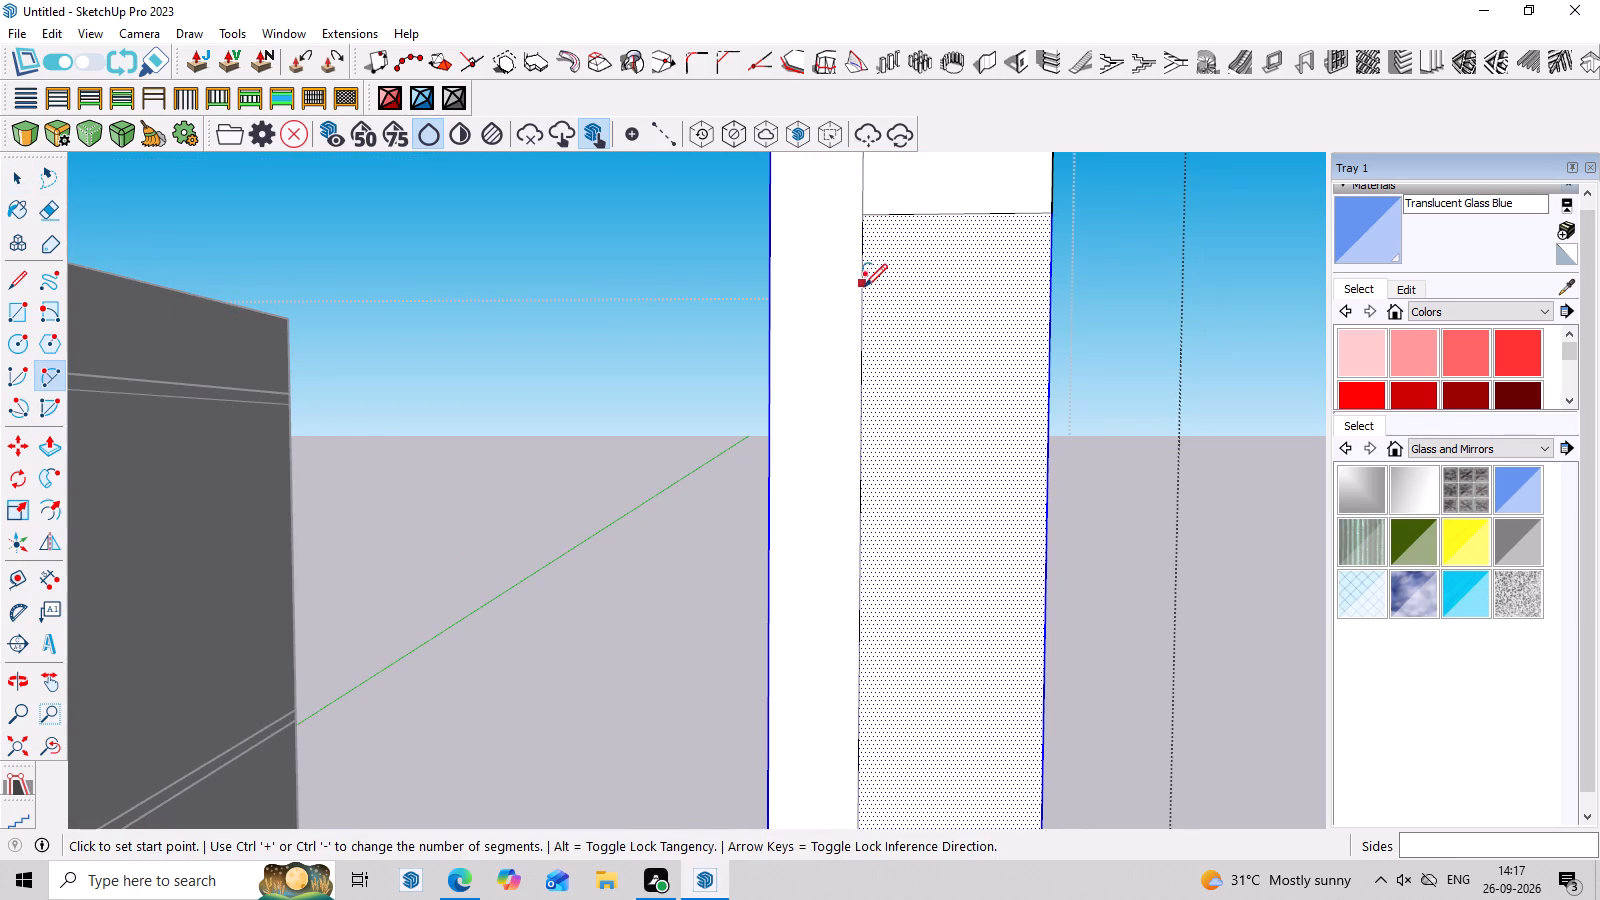
pyautogui.click(864, 288)
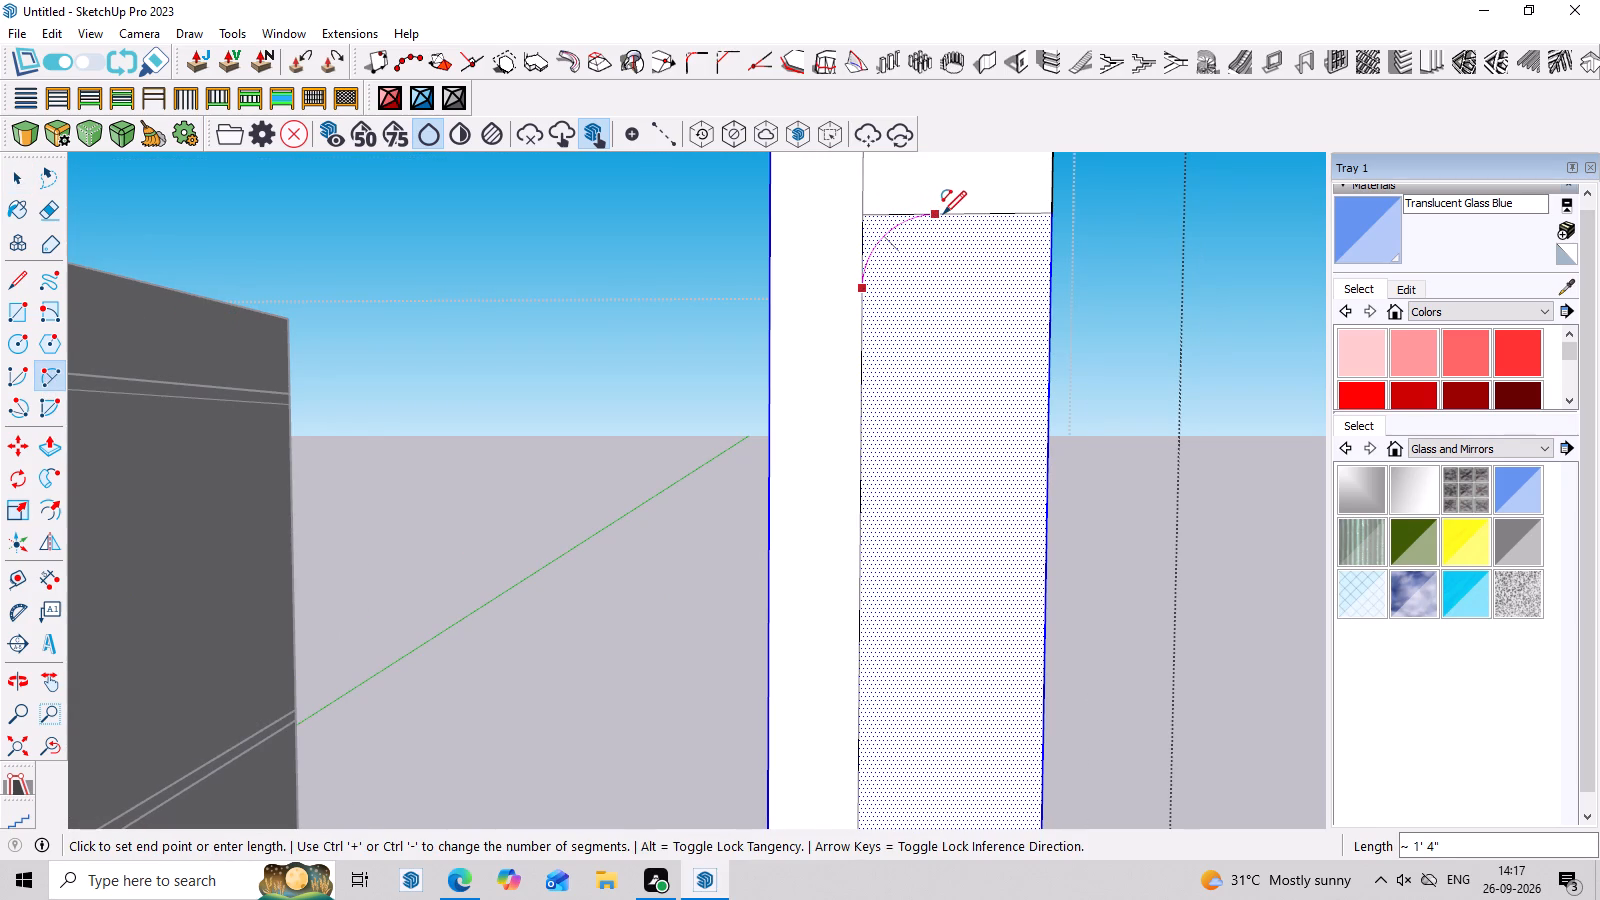
pyautogui.click(943, 214)
pyautogui.click(943, 214)
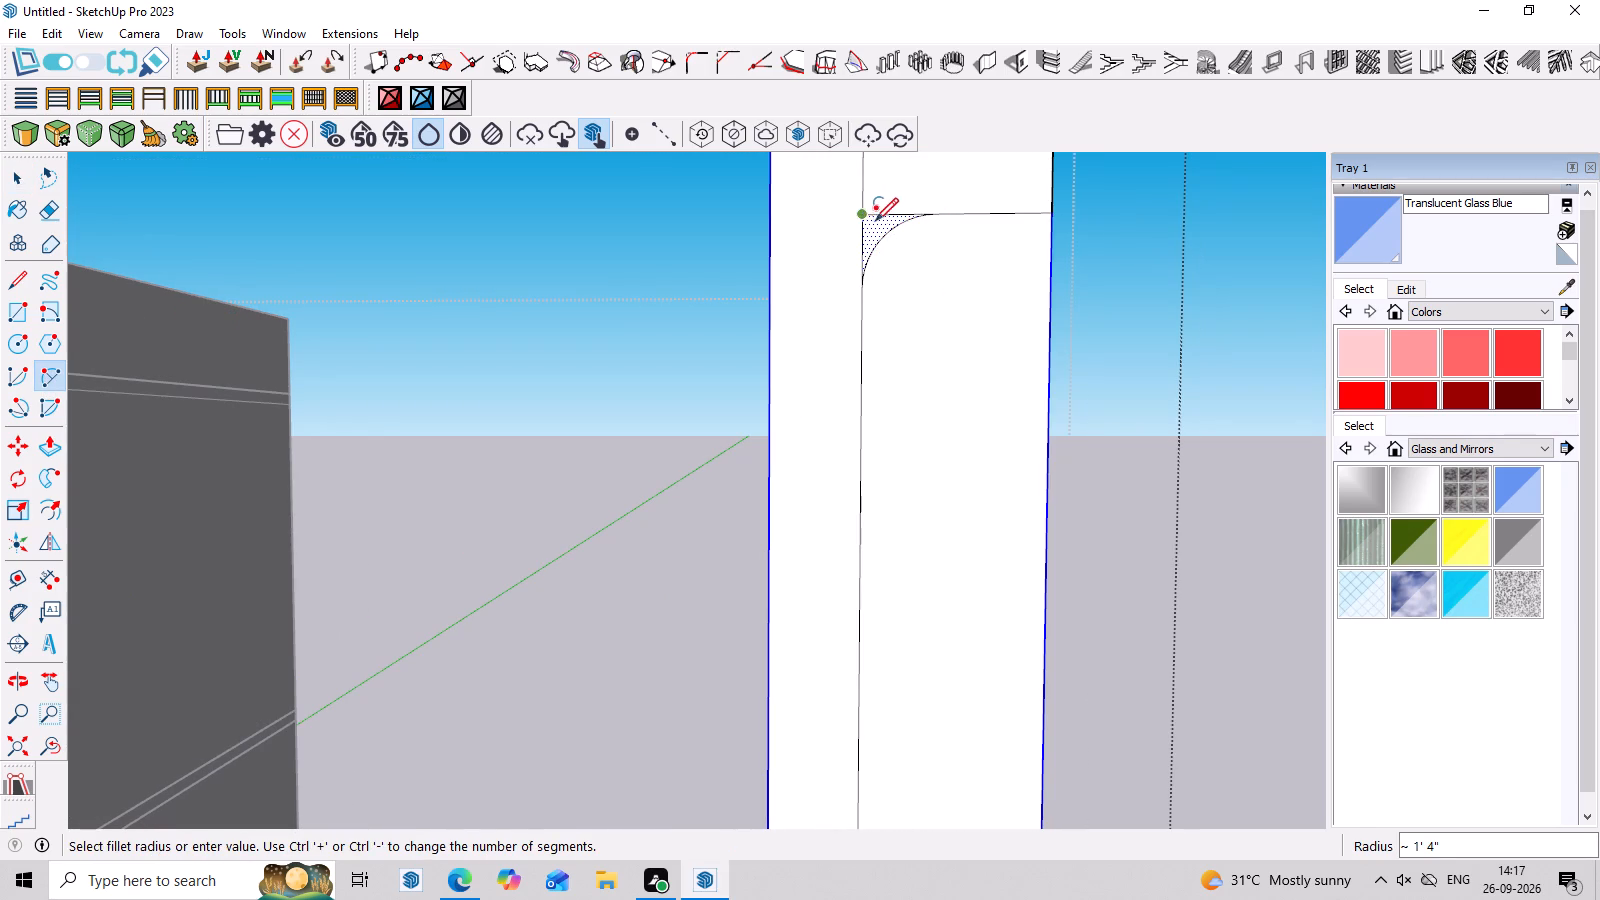
# Erase the vertical line above the horizontal line and the sharp corner edges outside the arc.
pyautogui.press('space')
pyautogui.press('e')
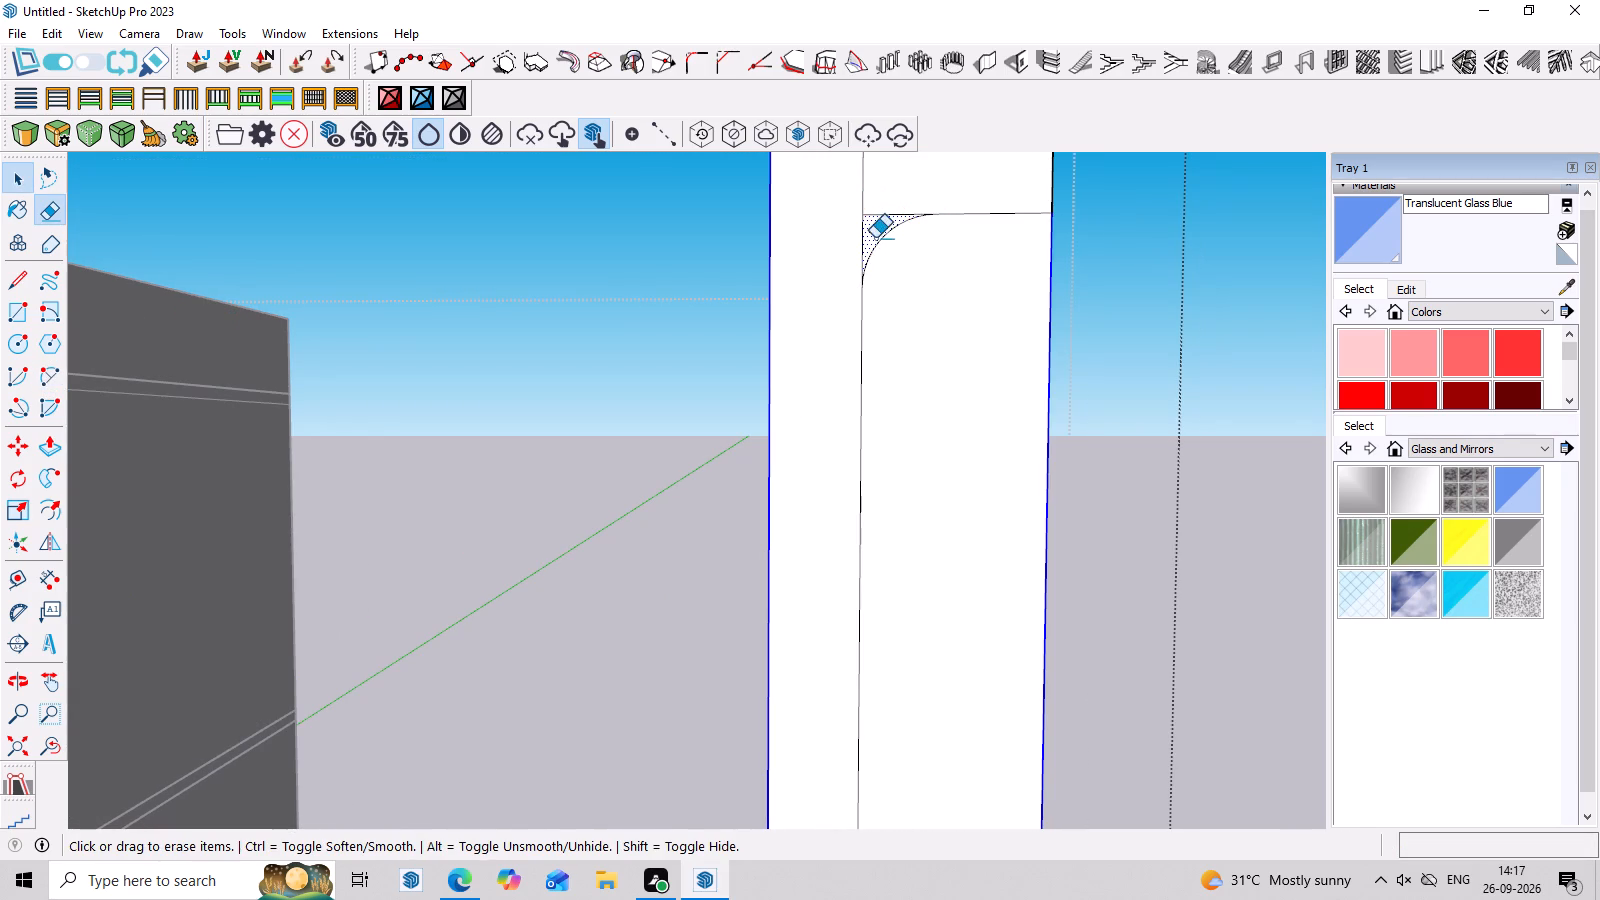
pyautogui.click(867, 178)
pyautogui.click(856, 188)
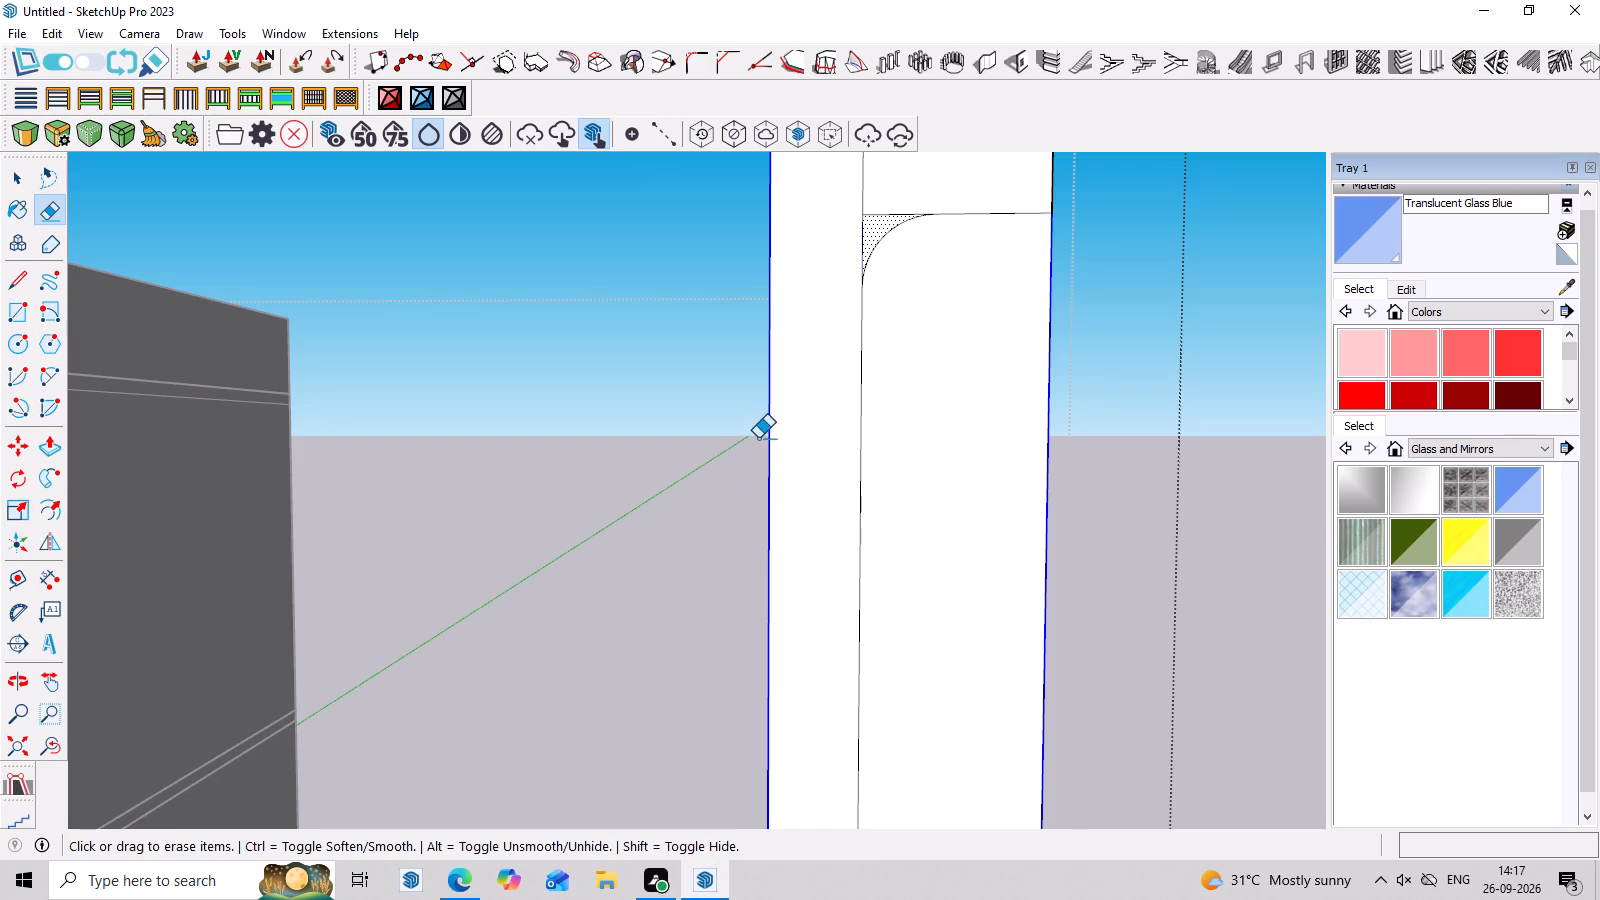
pyautogui.click(866, 186)
pyautogui.click(866, 186)
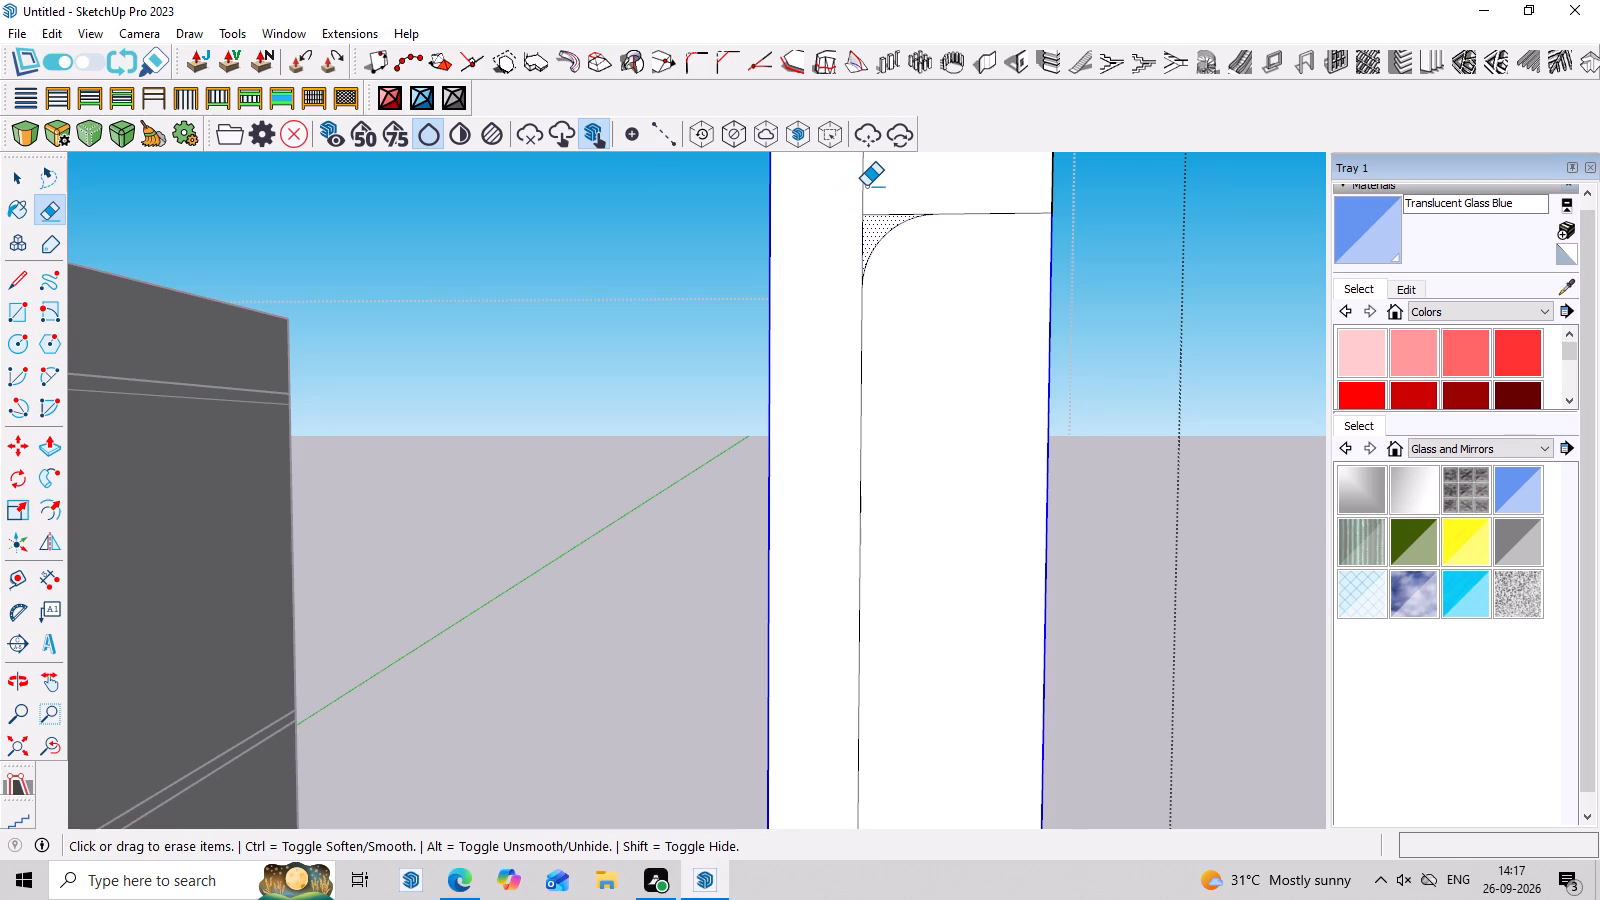
pyautogui.click(866, 186)
pyautogui.press('space')
pyautogui.scroll(-6, 873, 531)
pyautogui.scroll(4, 883, 372)
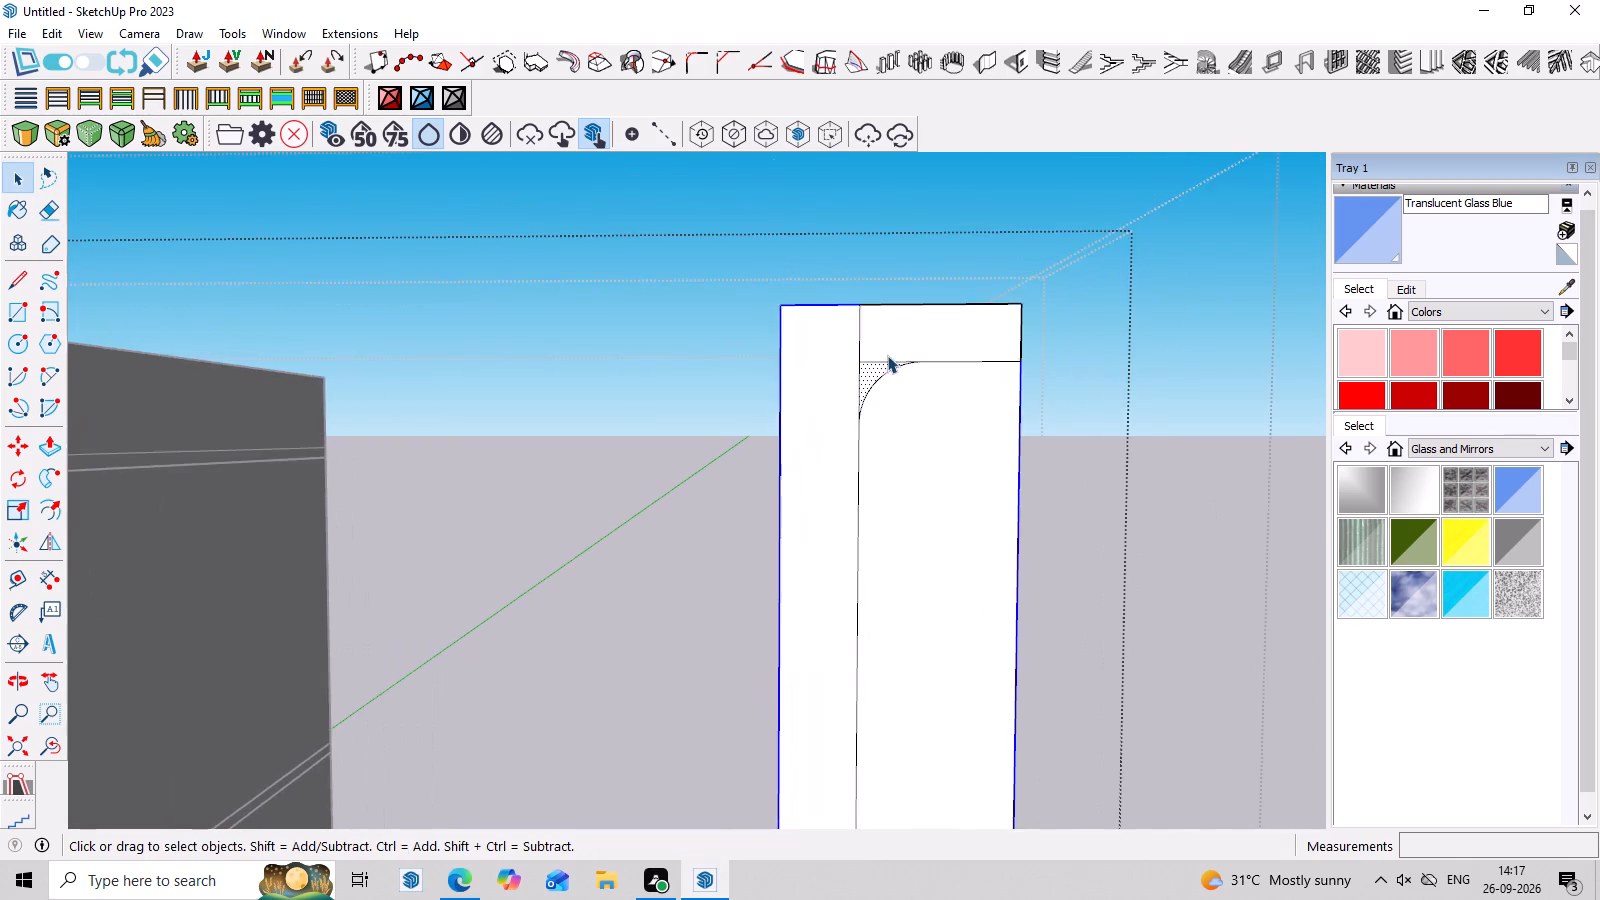
pyautogui.scroll(4, 886, 342)
pyautogui.press('e')
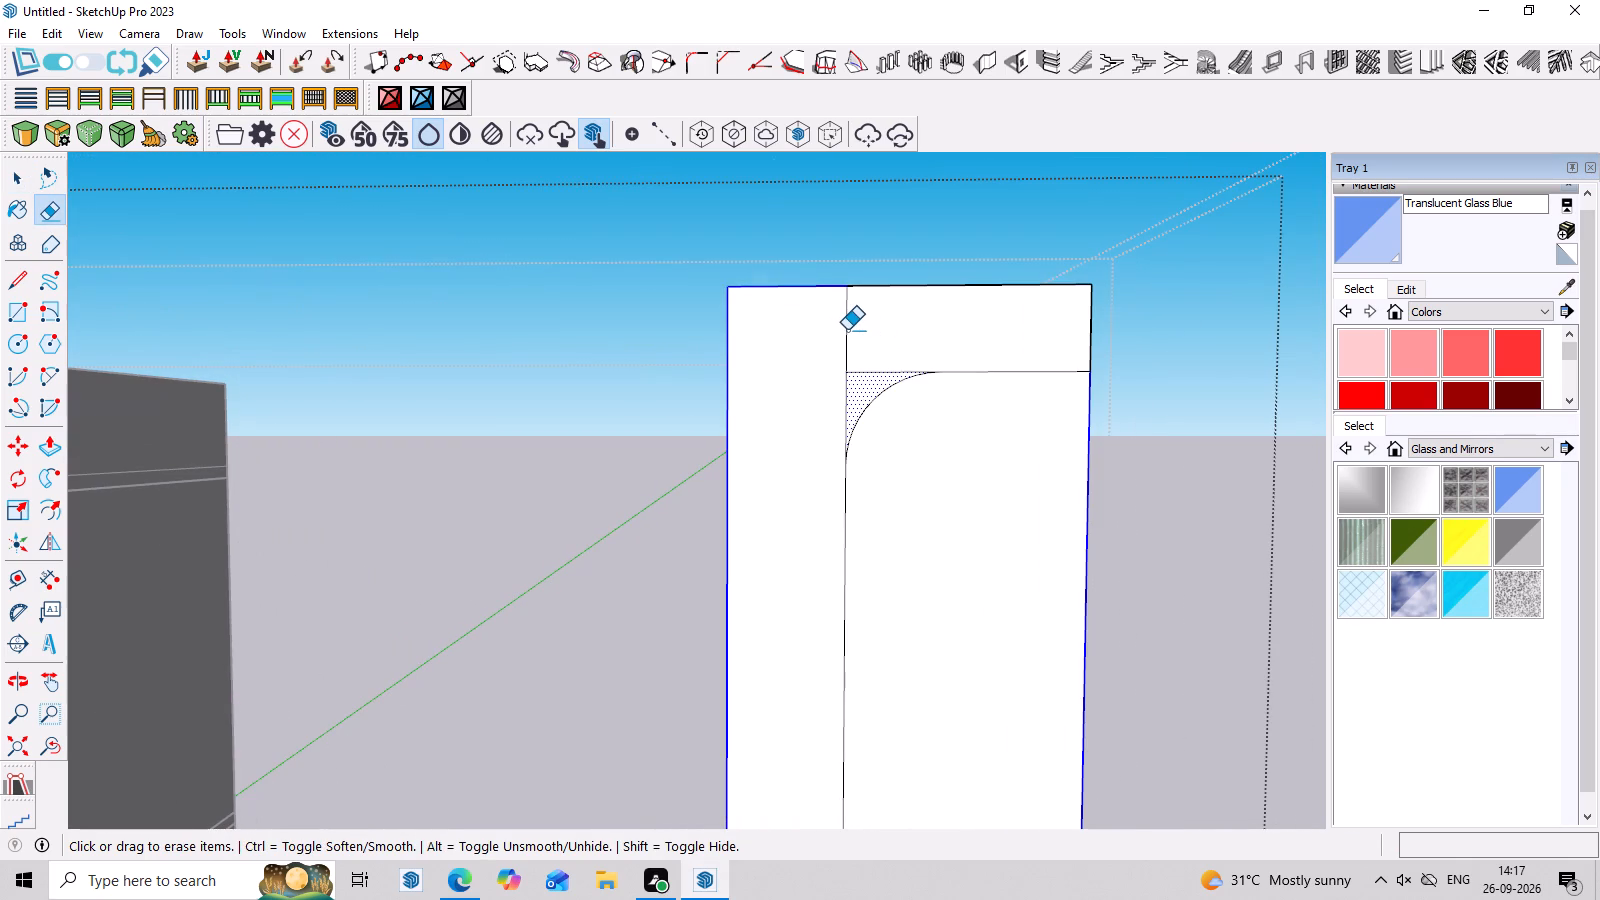
pyautogui.click(847, 330)
pyautogui.click(848, 371)
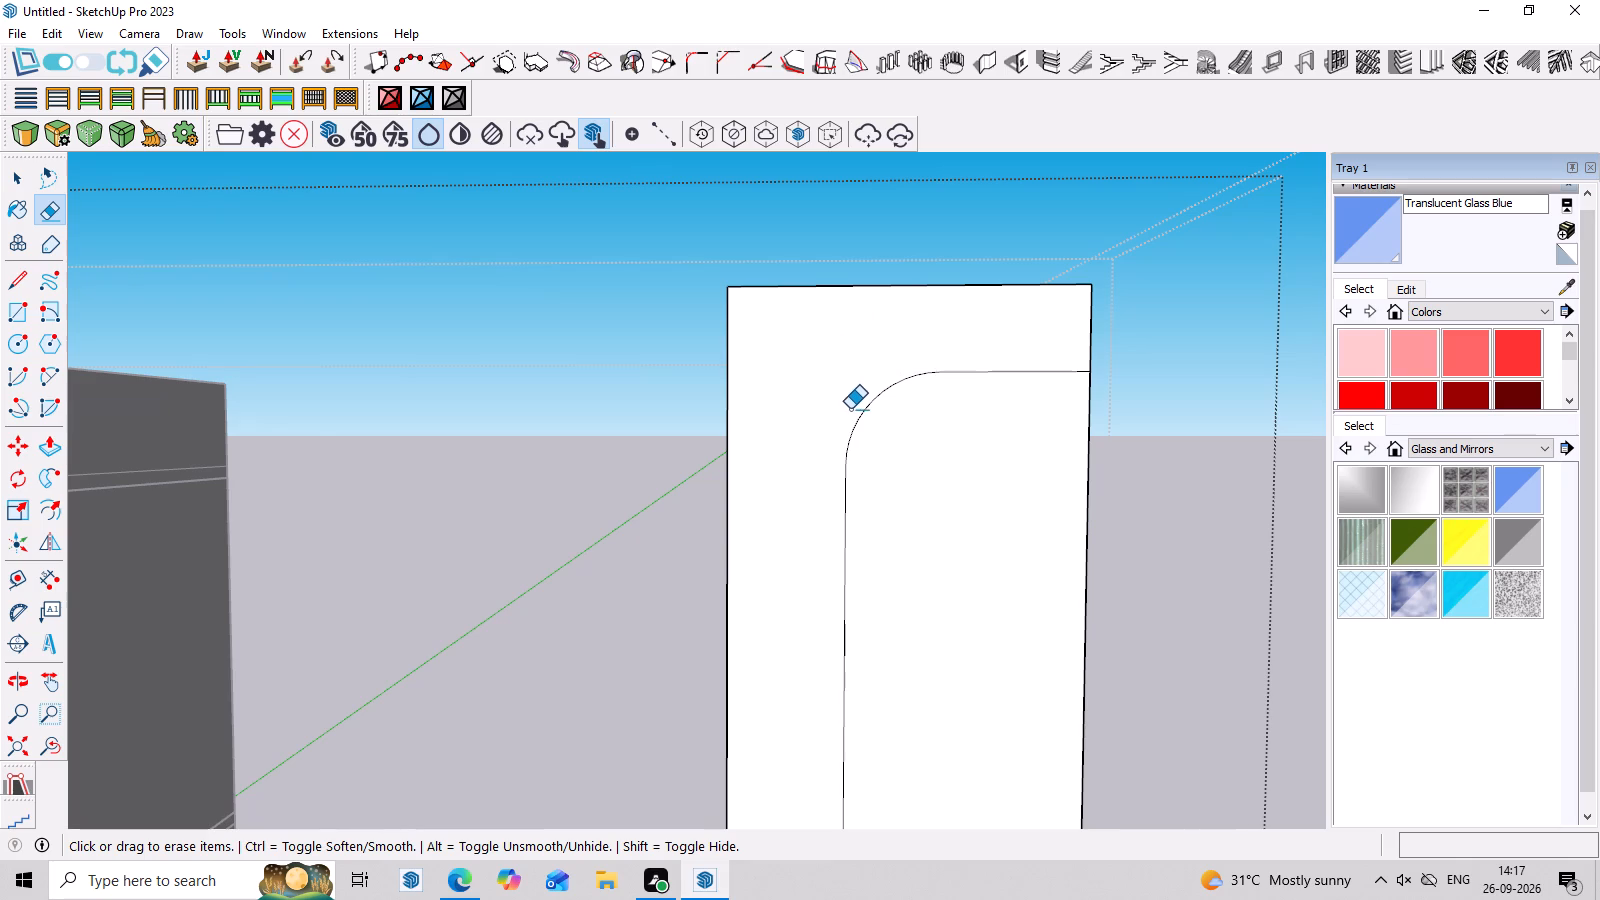
# Erase the inner panel area of the copied face with its outer and bottom edges, leaving the rounded inverted-L strip.
pyautogui.scroll(-18, 917, 637)
pyautogui.scroll(-4, 979, 809)
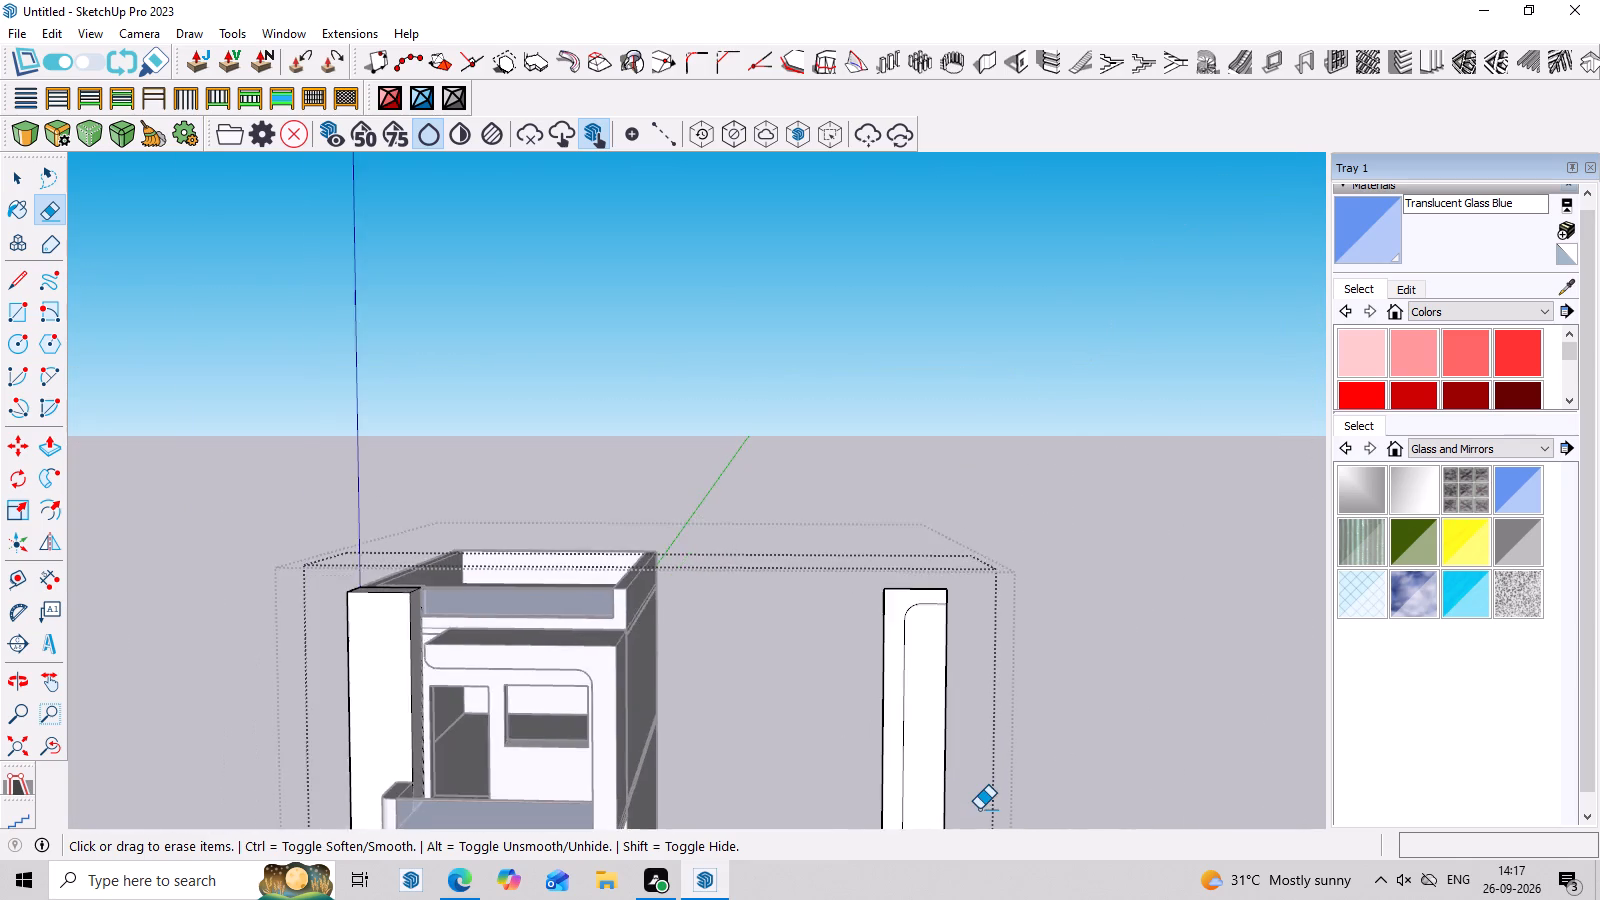
pyautogui.scroll(-4, 981, 802)
pyautogui.scroll(-8, 1019, 685)
pyautogui.scroll(7, 1172, 766)
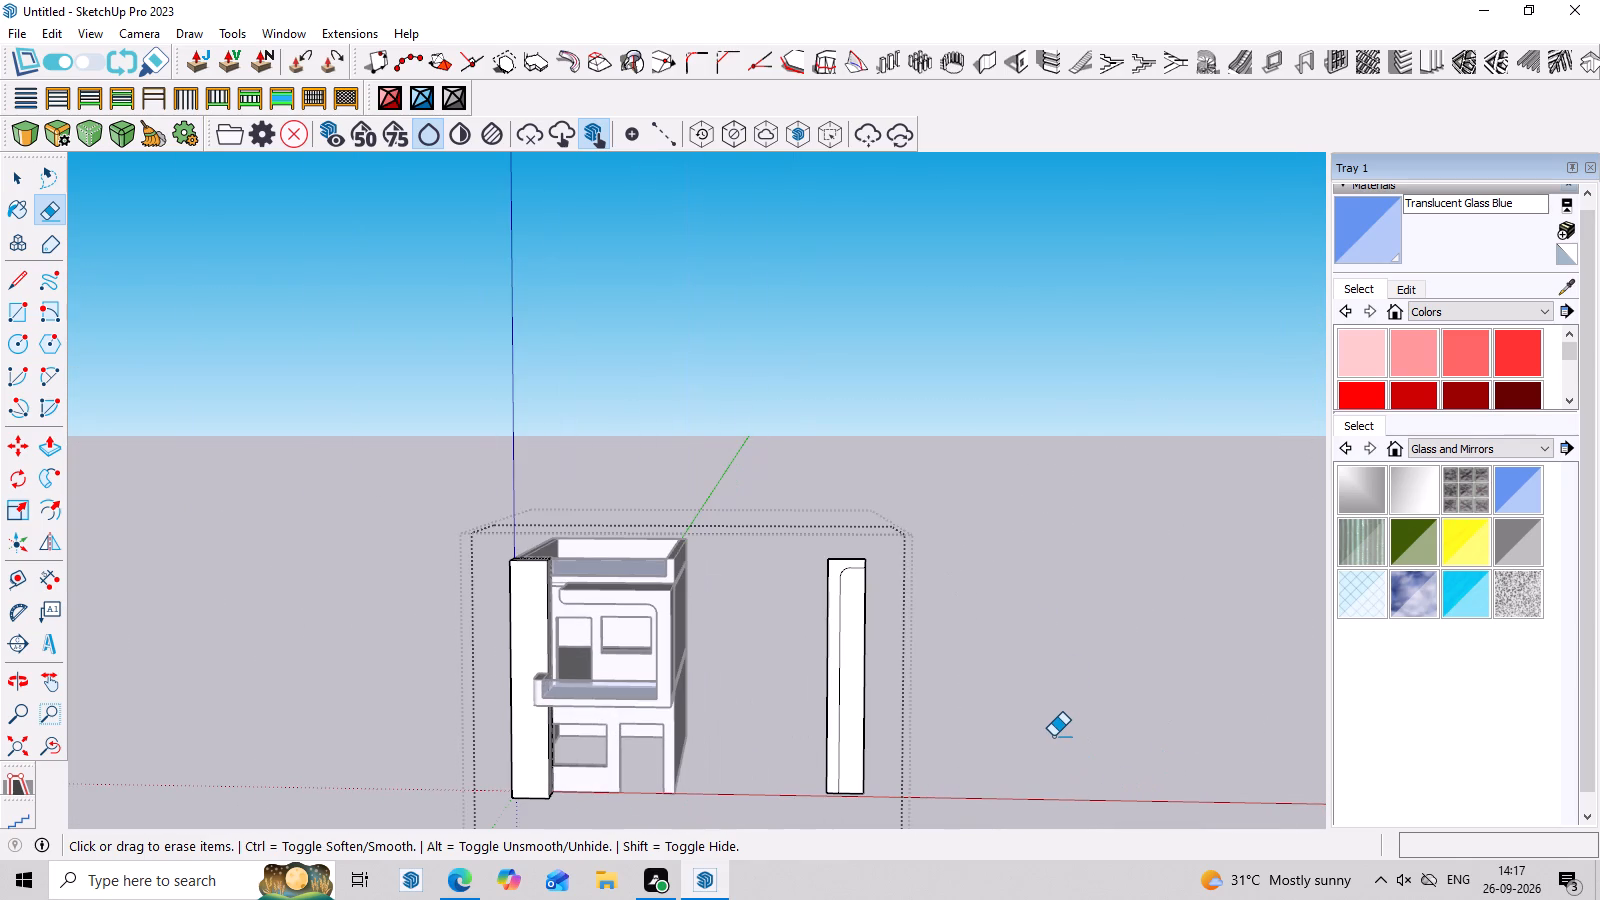
pyautogui.press('space')
pyautogui.click(850, 675)
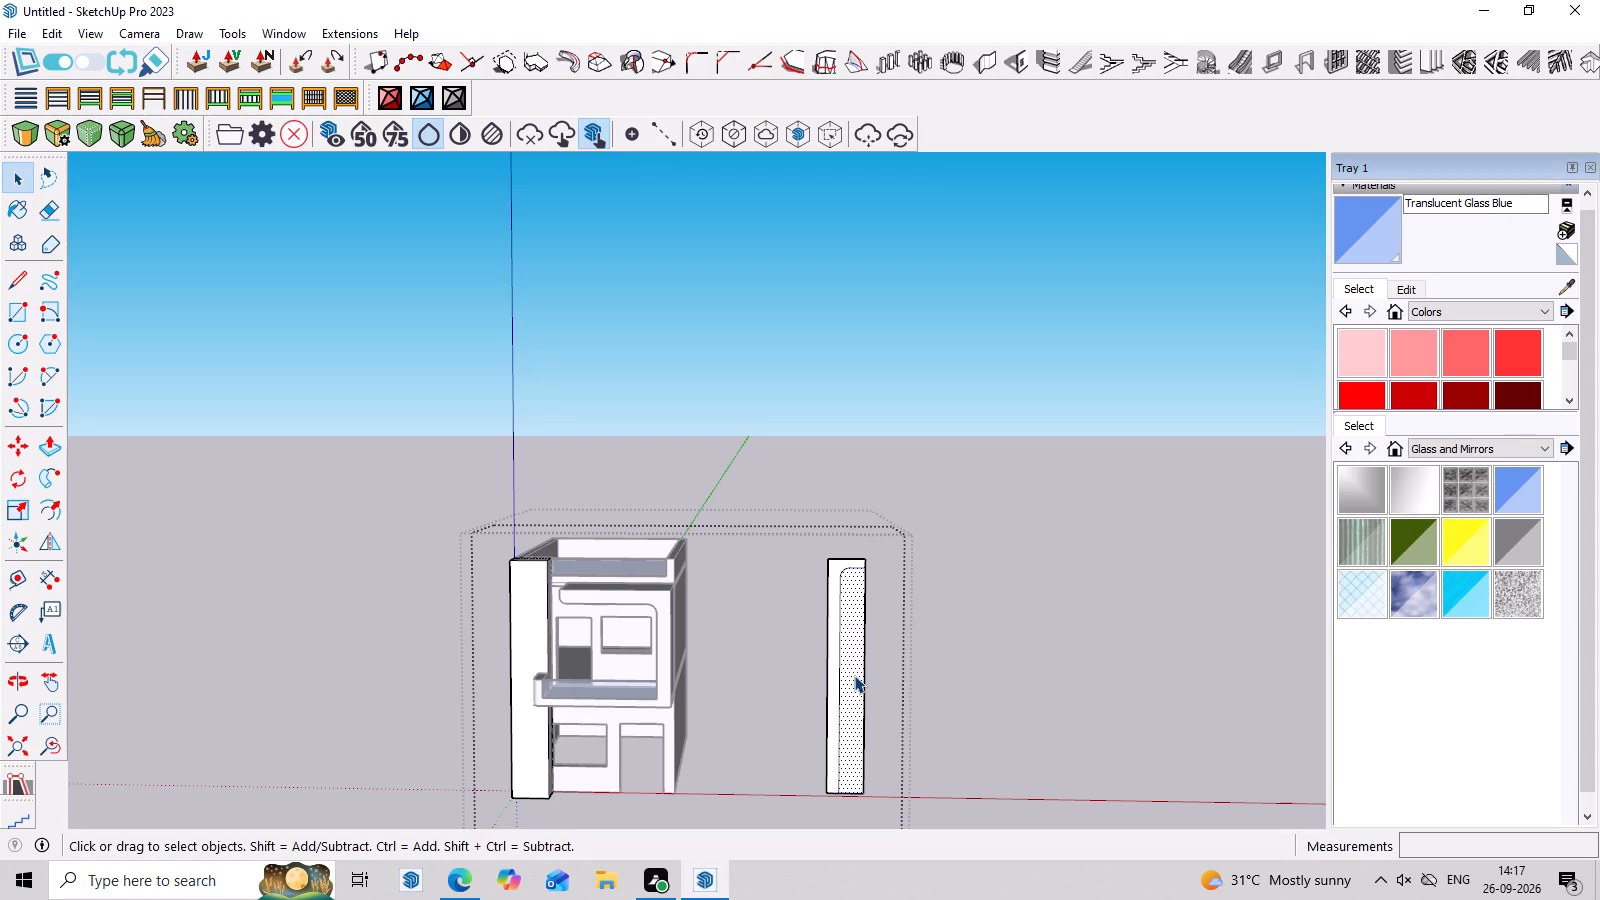
pyautogui.press('e')
pyautogui.click(854, 675)
pyautogui.click(864, 682)
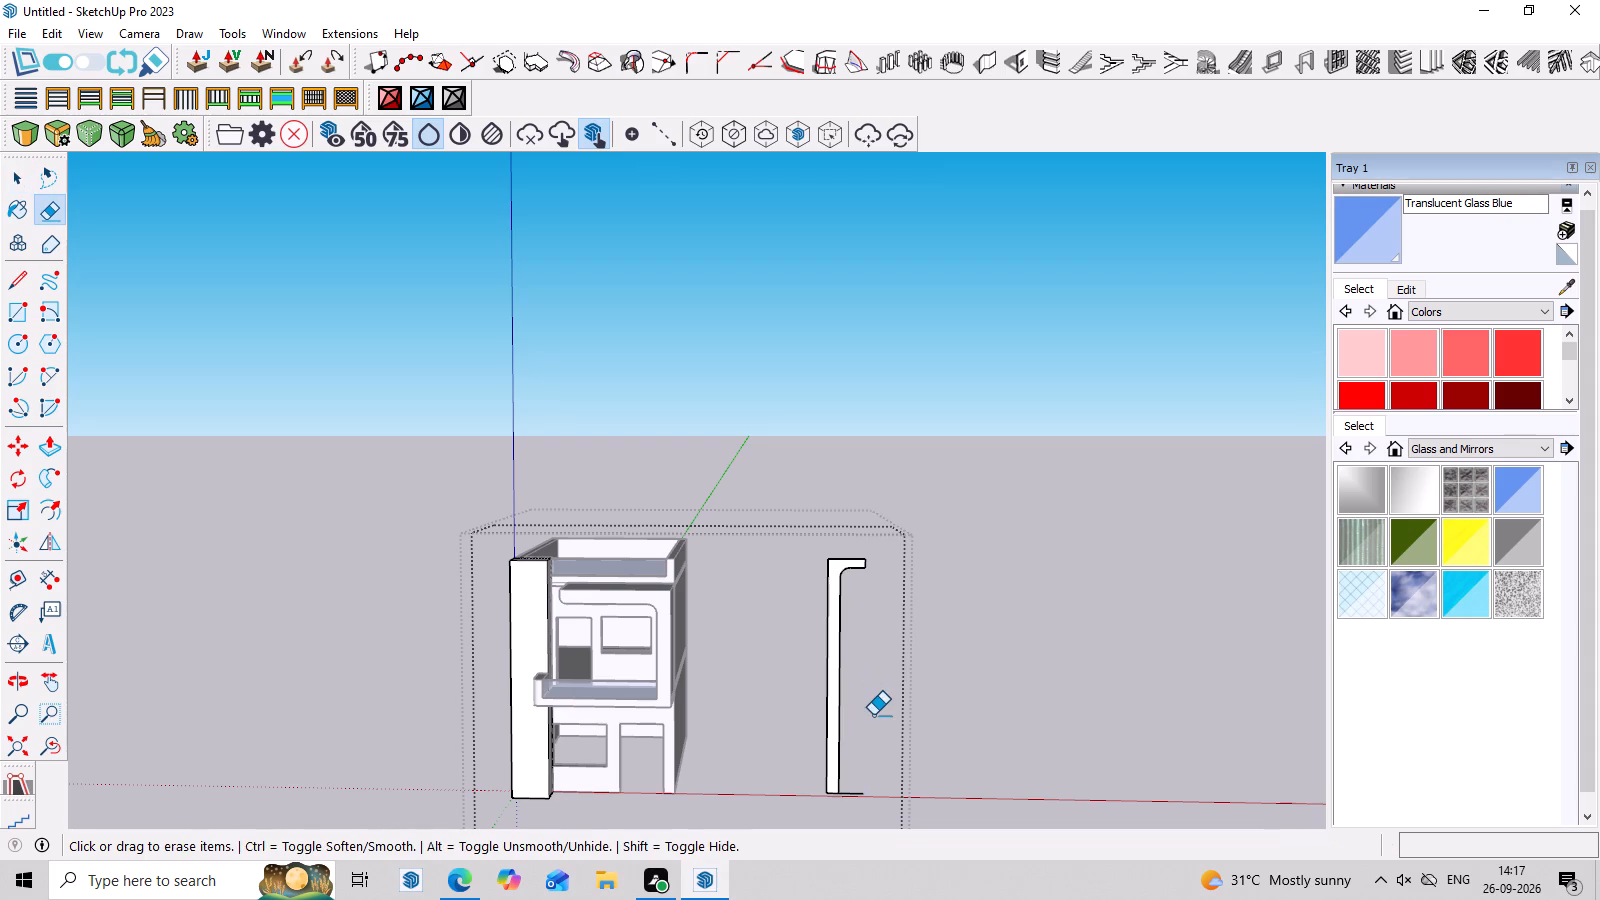
pyautogui.moveTo(854, 791); pyautogui.dragTo(851, 816)
# Group the inverted-L face together with its edges.
pyautogui.scroll(3, 887, 545)
pyautogui.press('space')
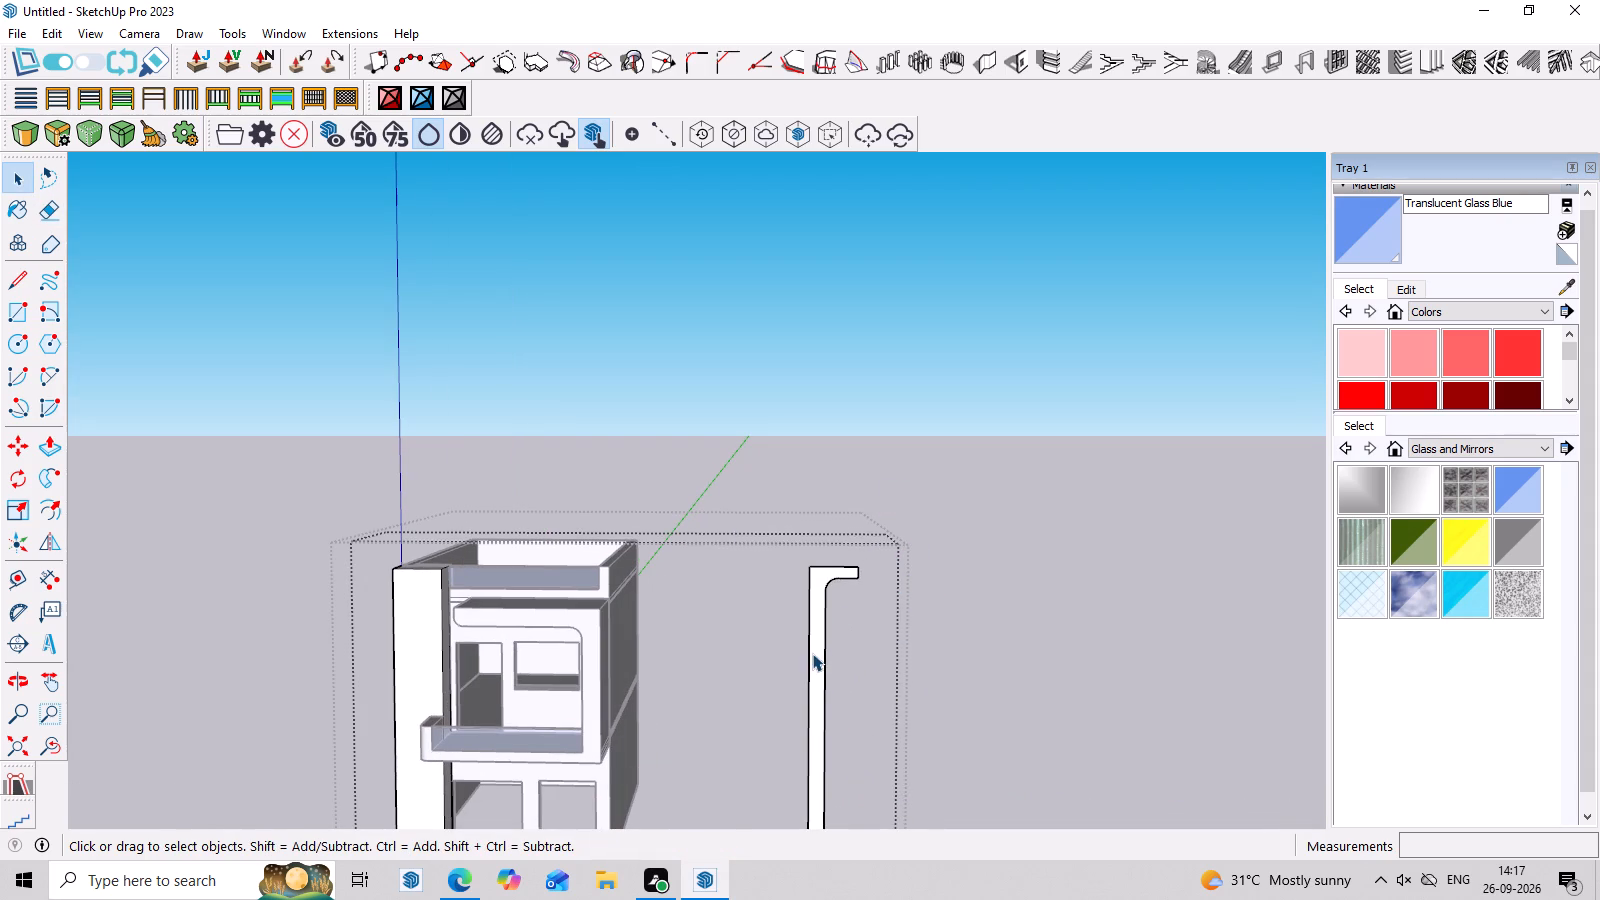
pyautogui.click(822, 646)
pyautogui.click(822, 646)
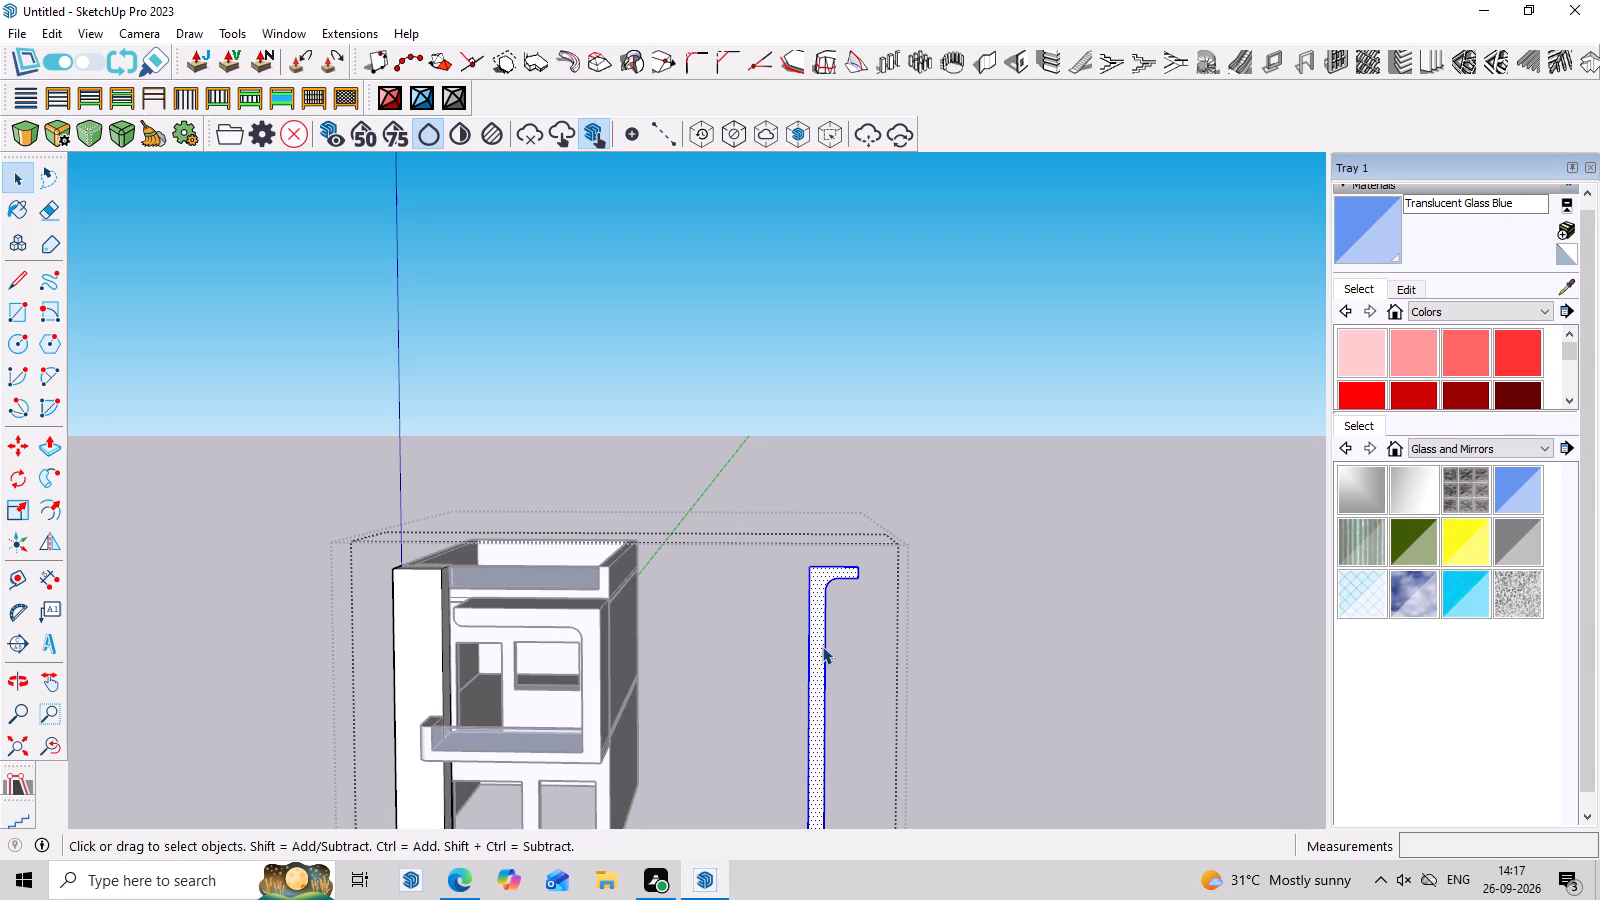
pyautogui.rightClick(822, 646)
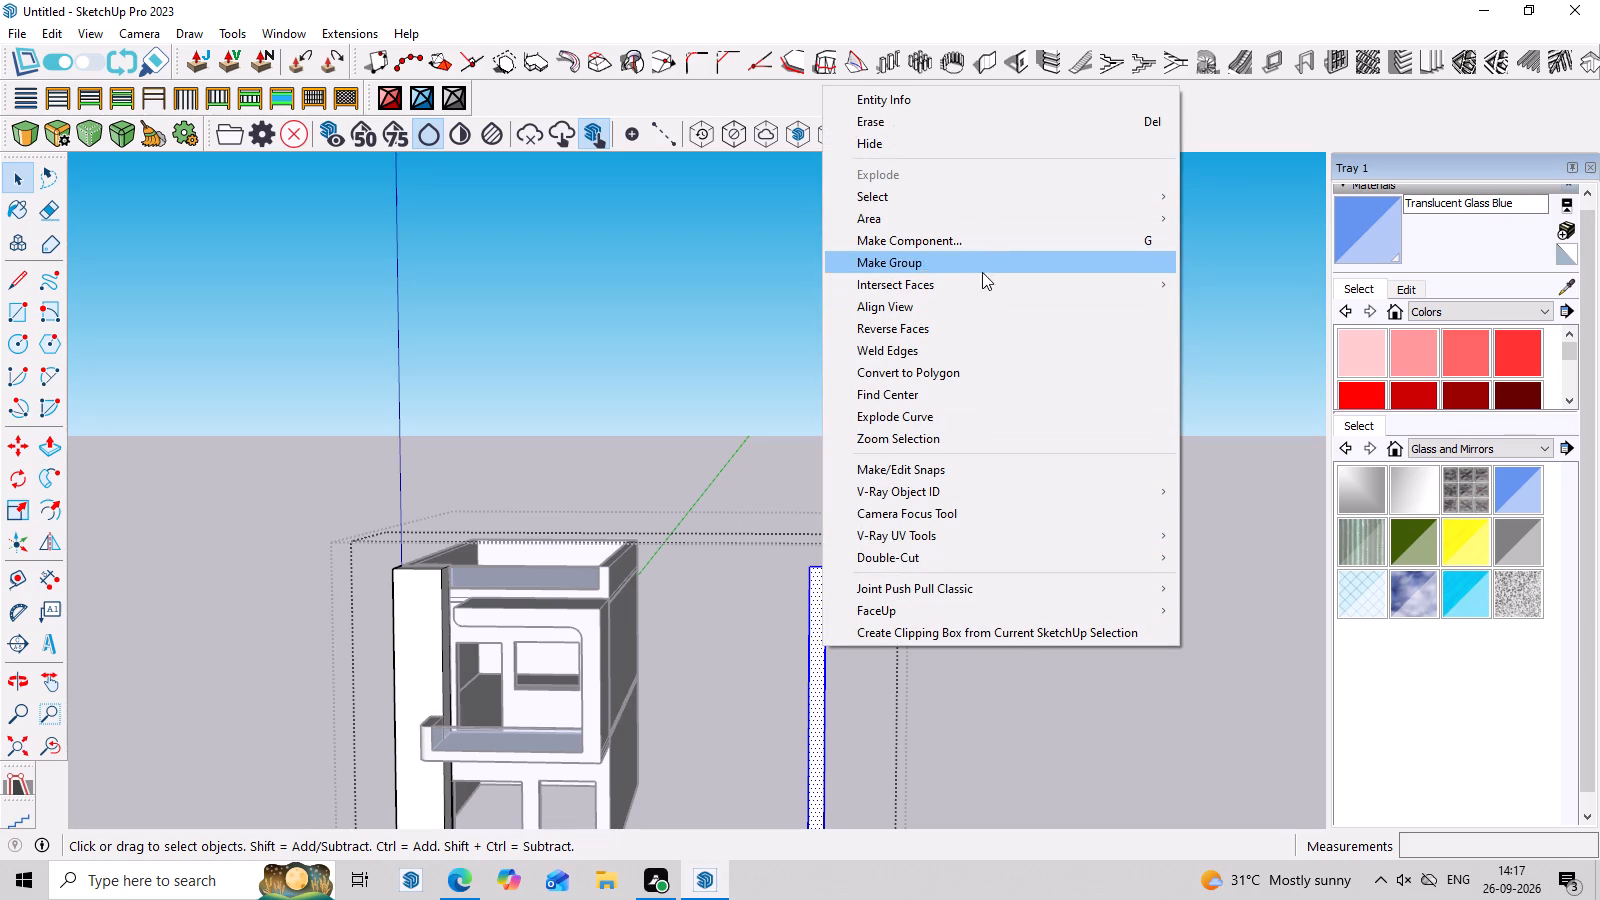
pyautogui.click(982, 274)
pyautogui.click(1004, 260)
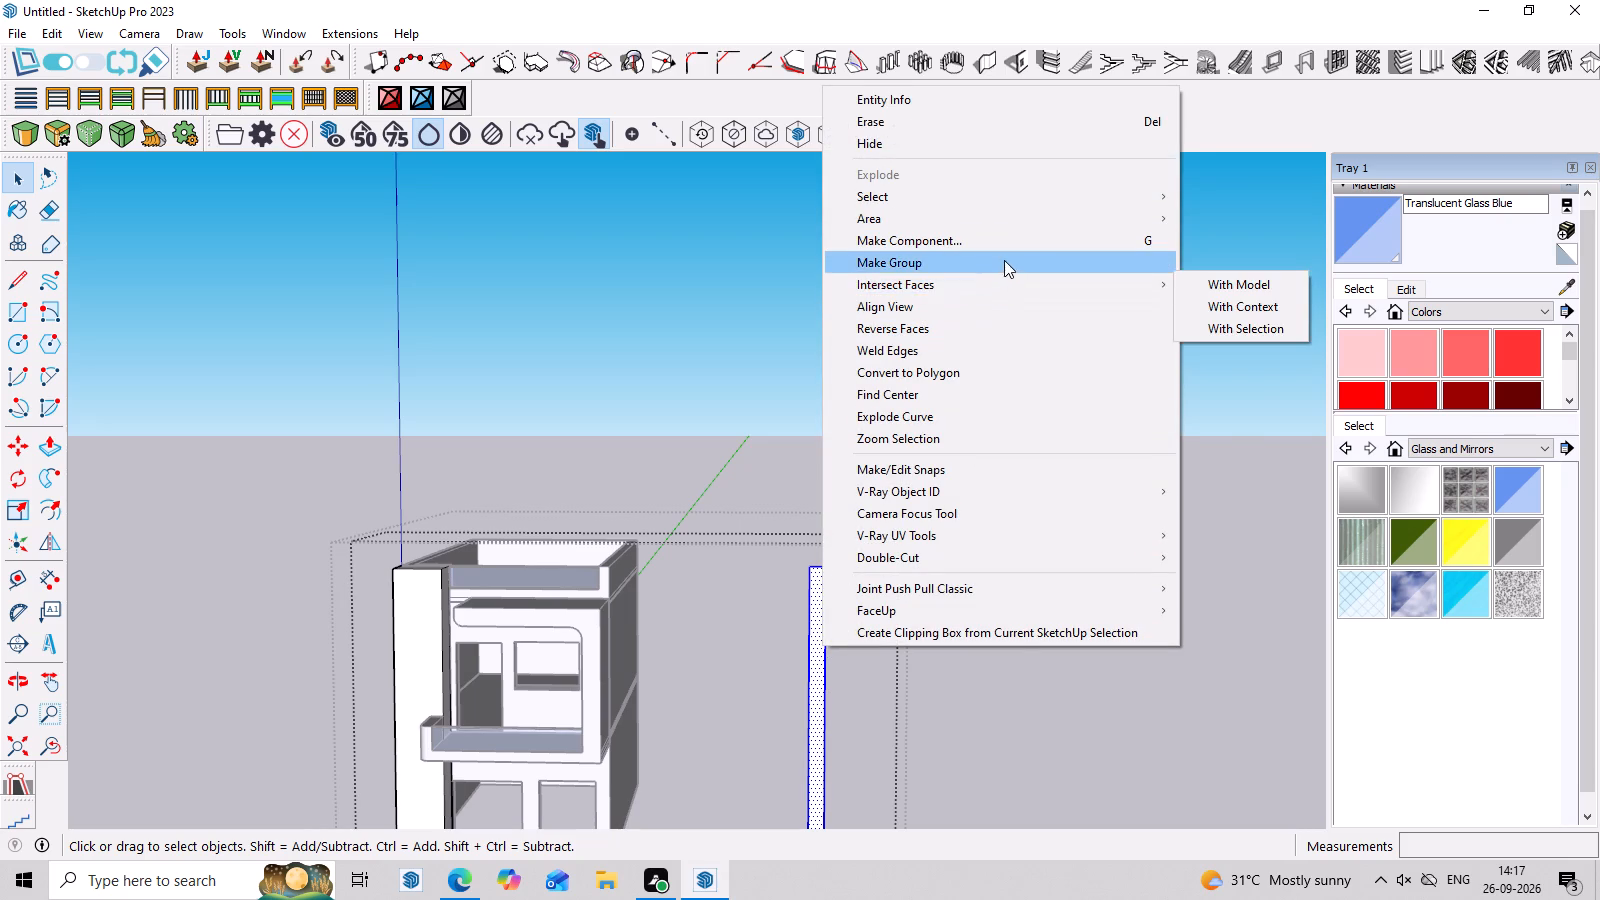
# Open the new group and extrude the inverted-L face to a depth of 4' 6".
pyautogui.tripleClick(815, 631)
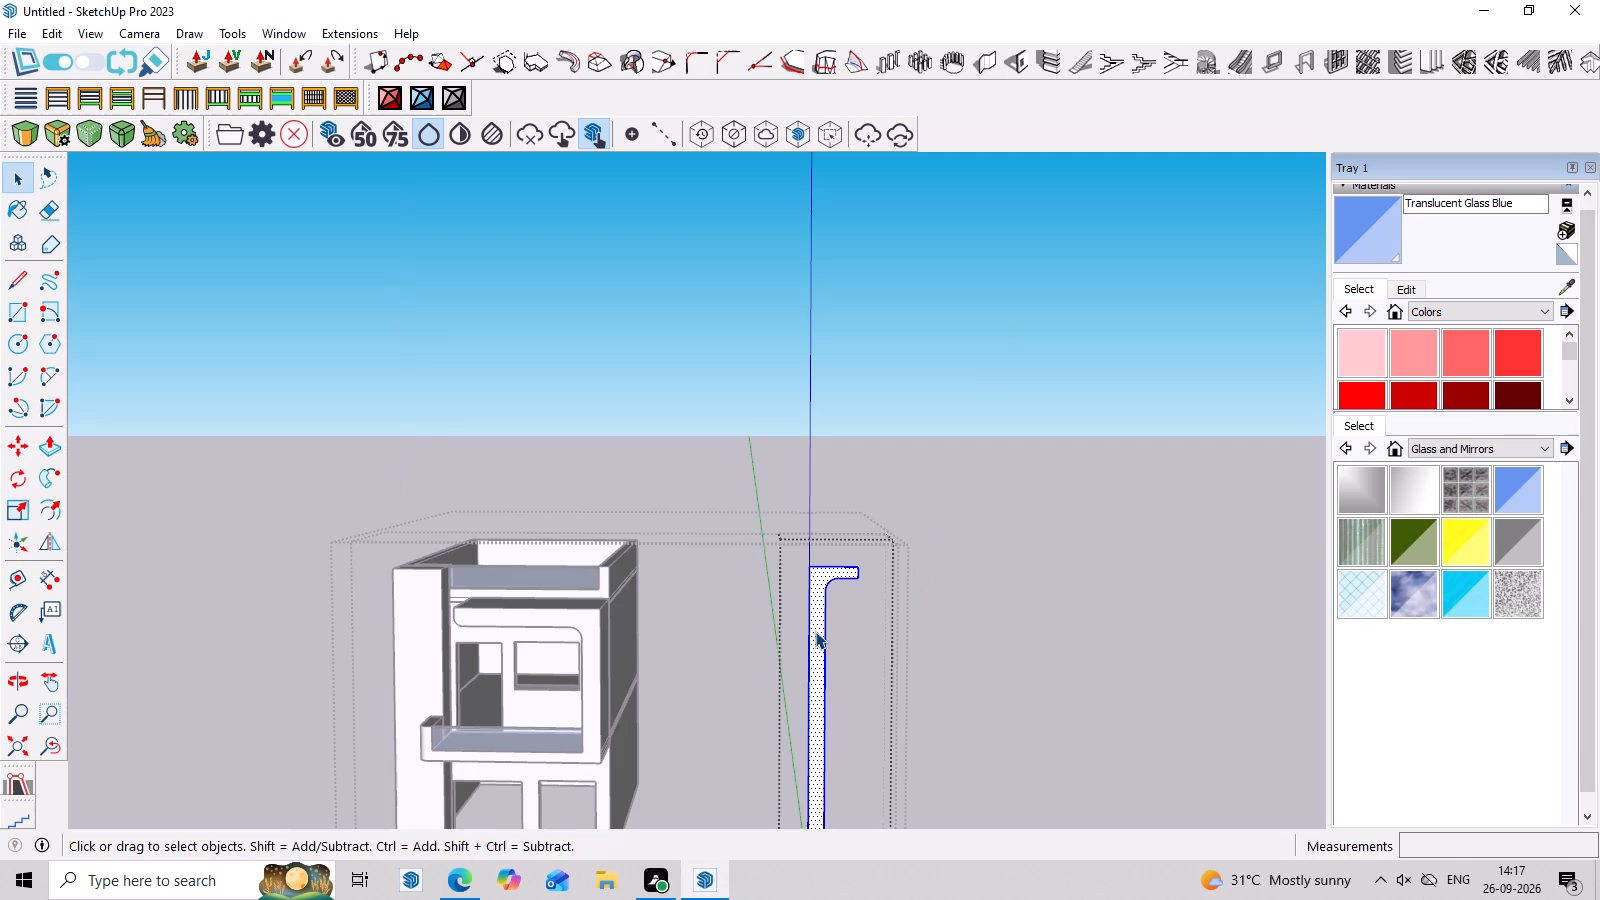
pyautogui.scroll(2, 815, 631)
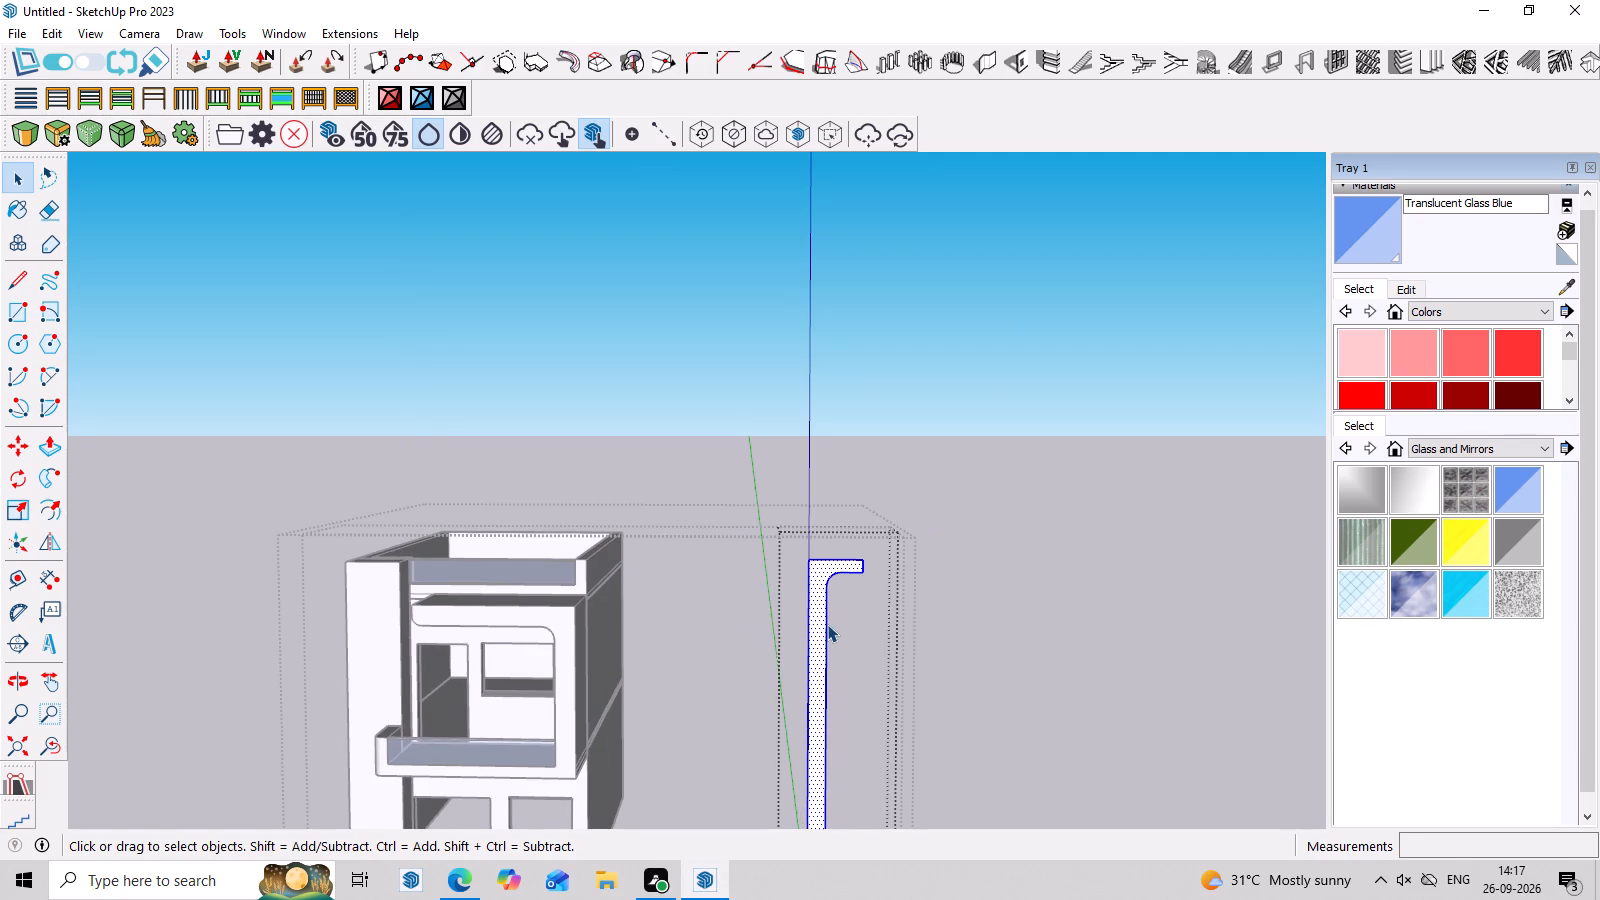
pyautogui.press('p')
pyautogui.click(827, 615)
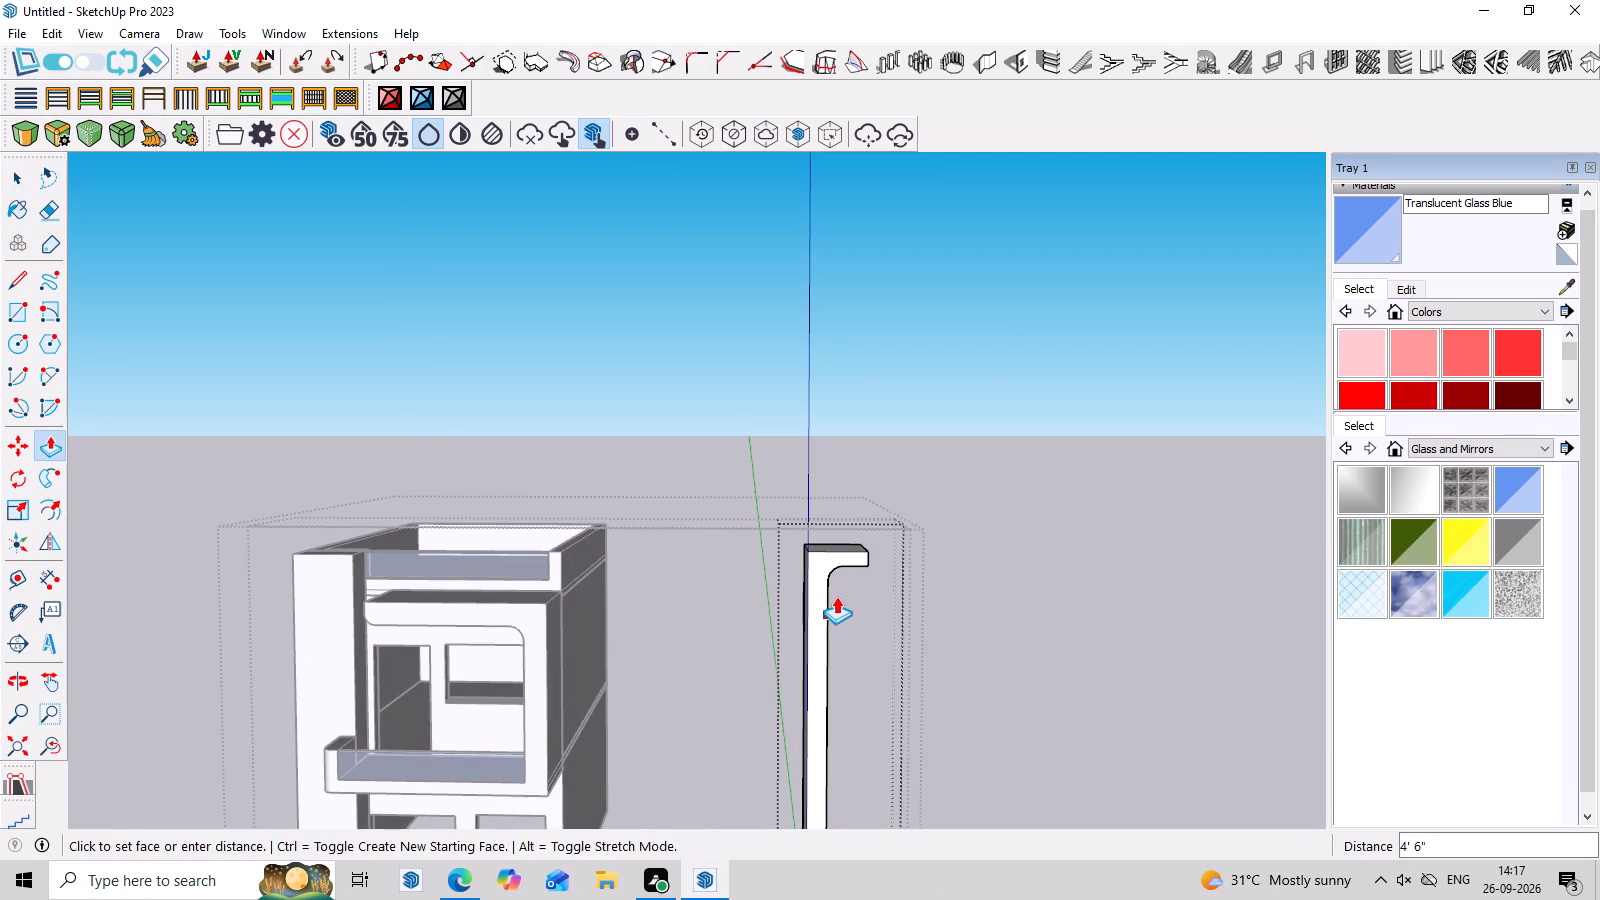
pyautogui.click(836, 596)
# Push the back face of the inverted-L panel inward about 3' 7" to thin it, and leave its group.
pyautogui.scroll(-2, 1006, 604)
pyautogui.moveTo(1008, 607); pyautogui.dragTo(1015, 850, button='middle')
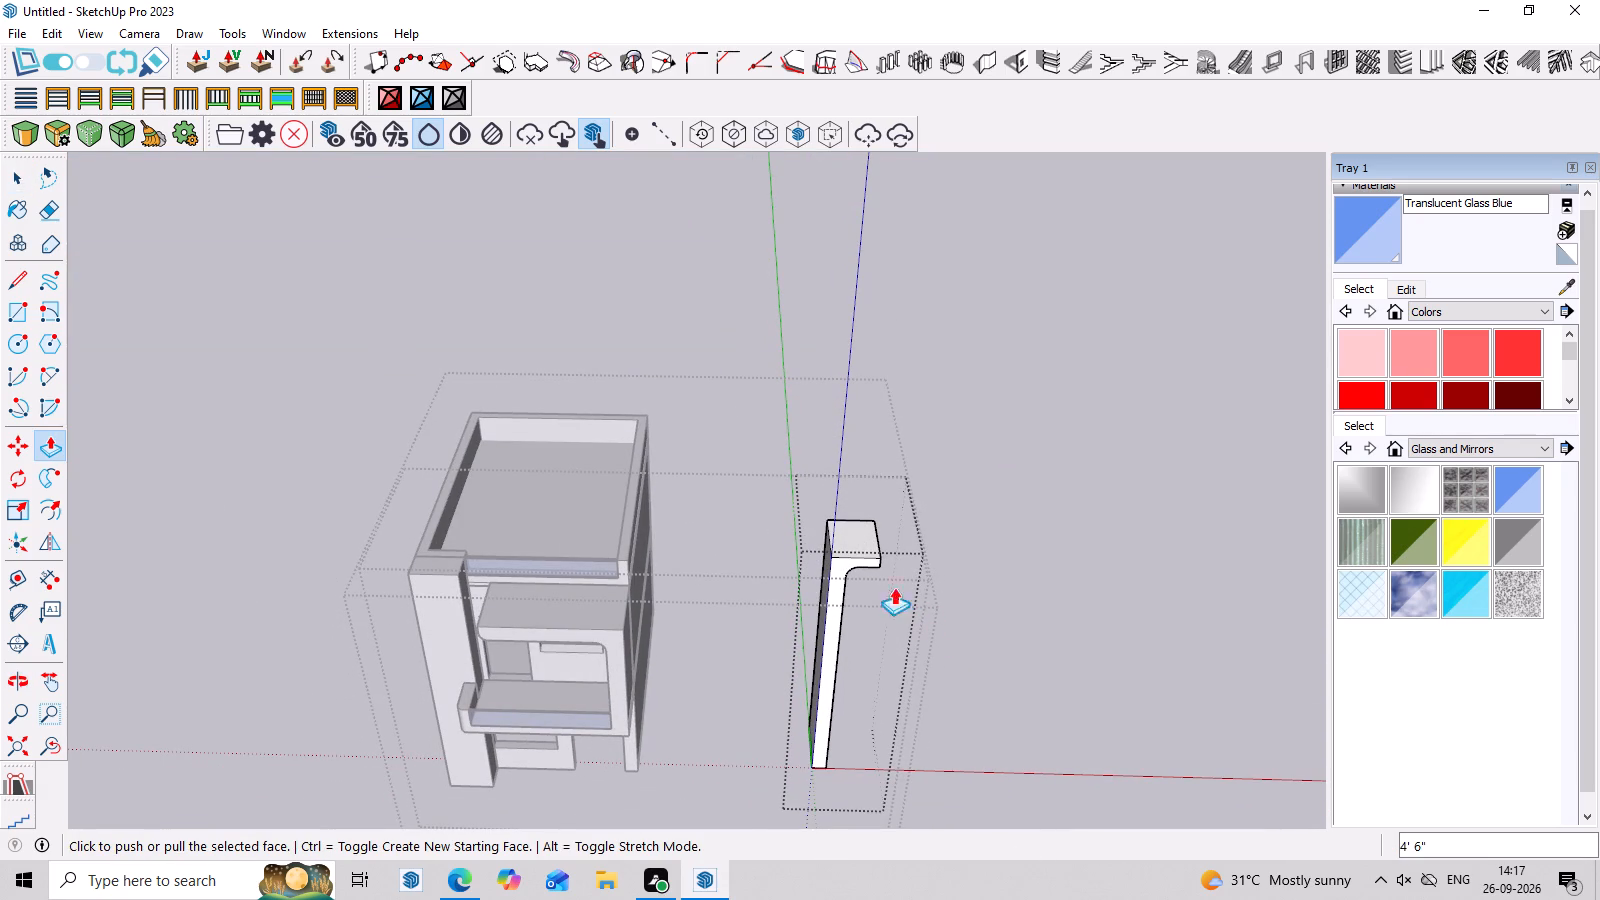
pyautogui.click(840, 570)
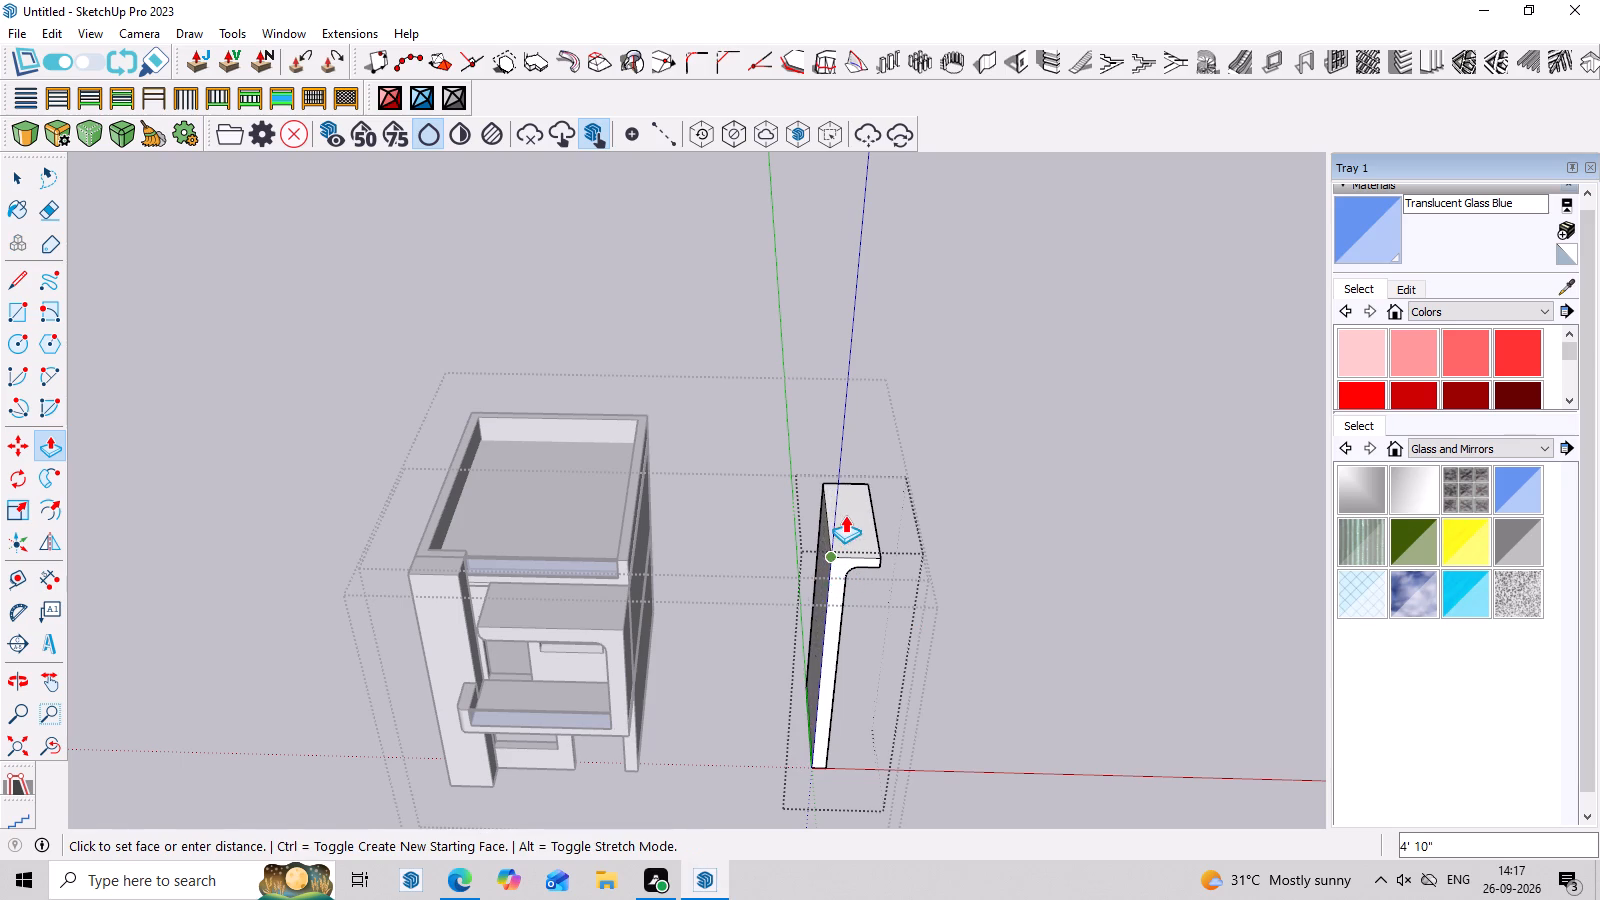
pyautogui.press('space')
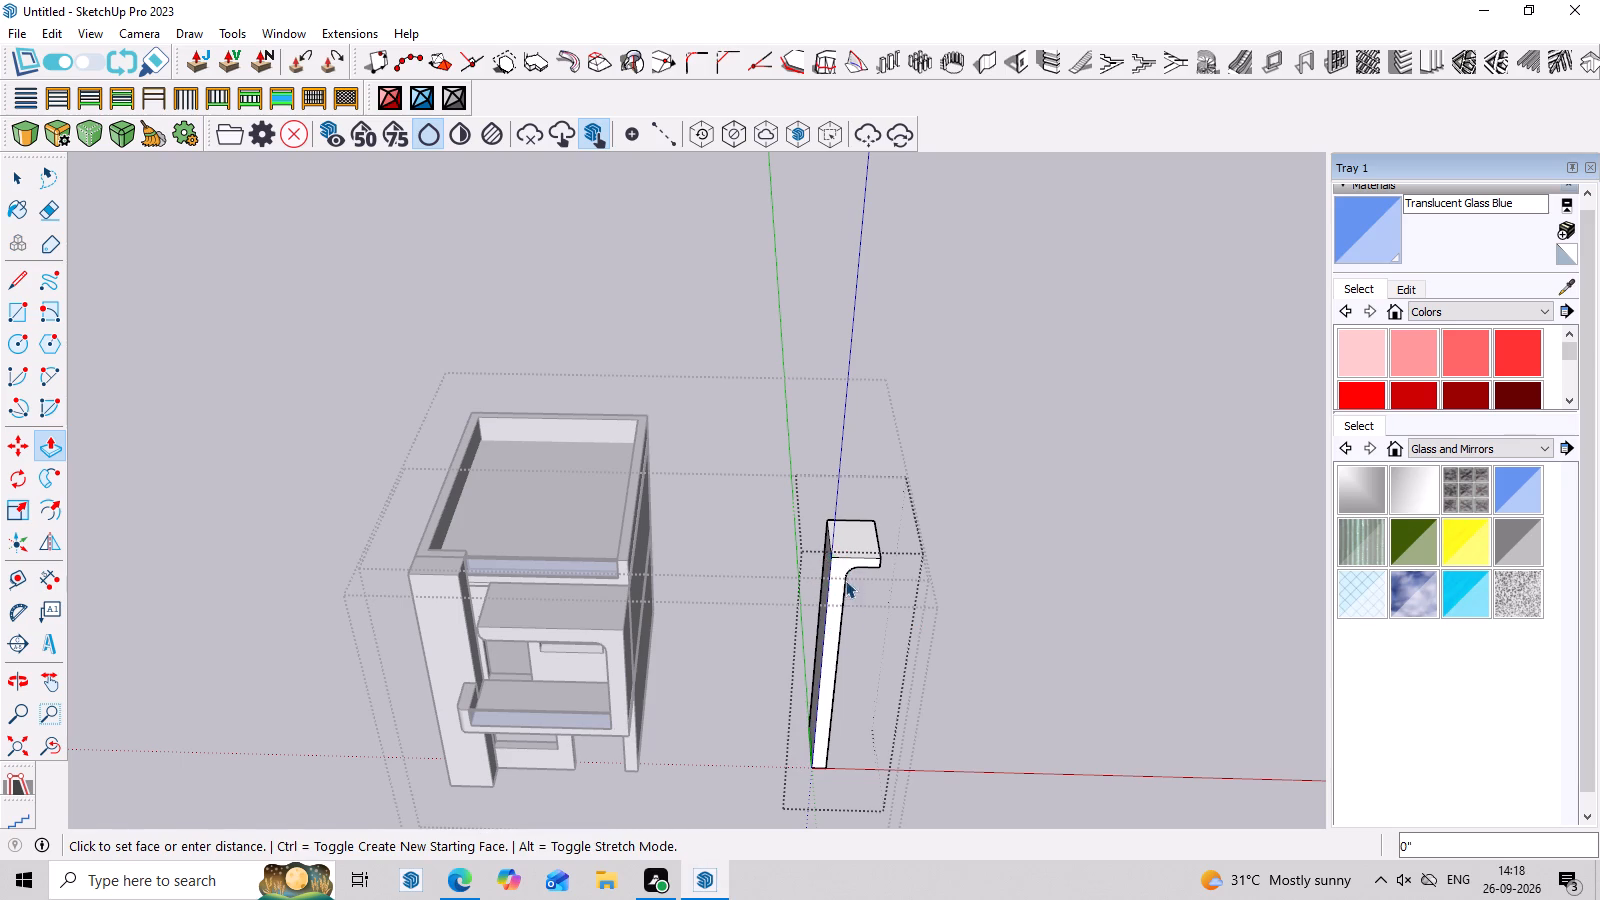
pyautogui.moveTo(845, 580); pyautogui.dragTo(1599, 746, button='middle')
pyautogui.moveTo(540, 371); pyautogui.dragTo(1026, 427, button='middle')
pyautogui.scroll(2, 624, 445)
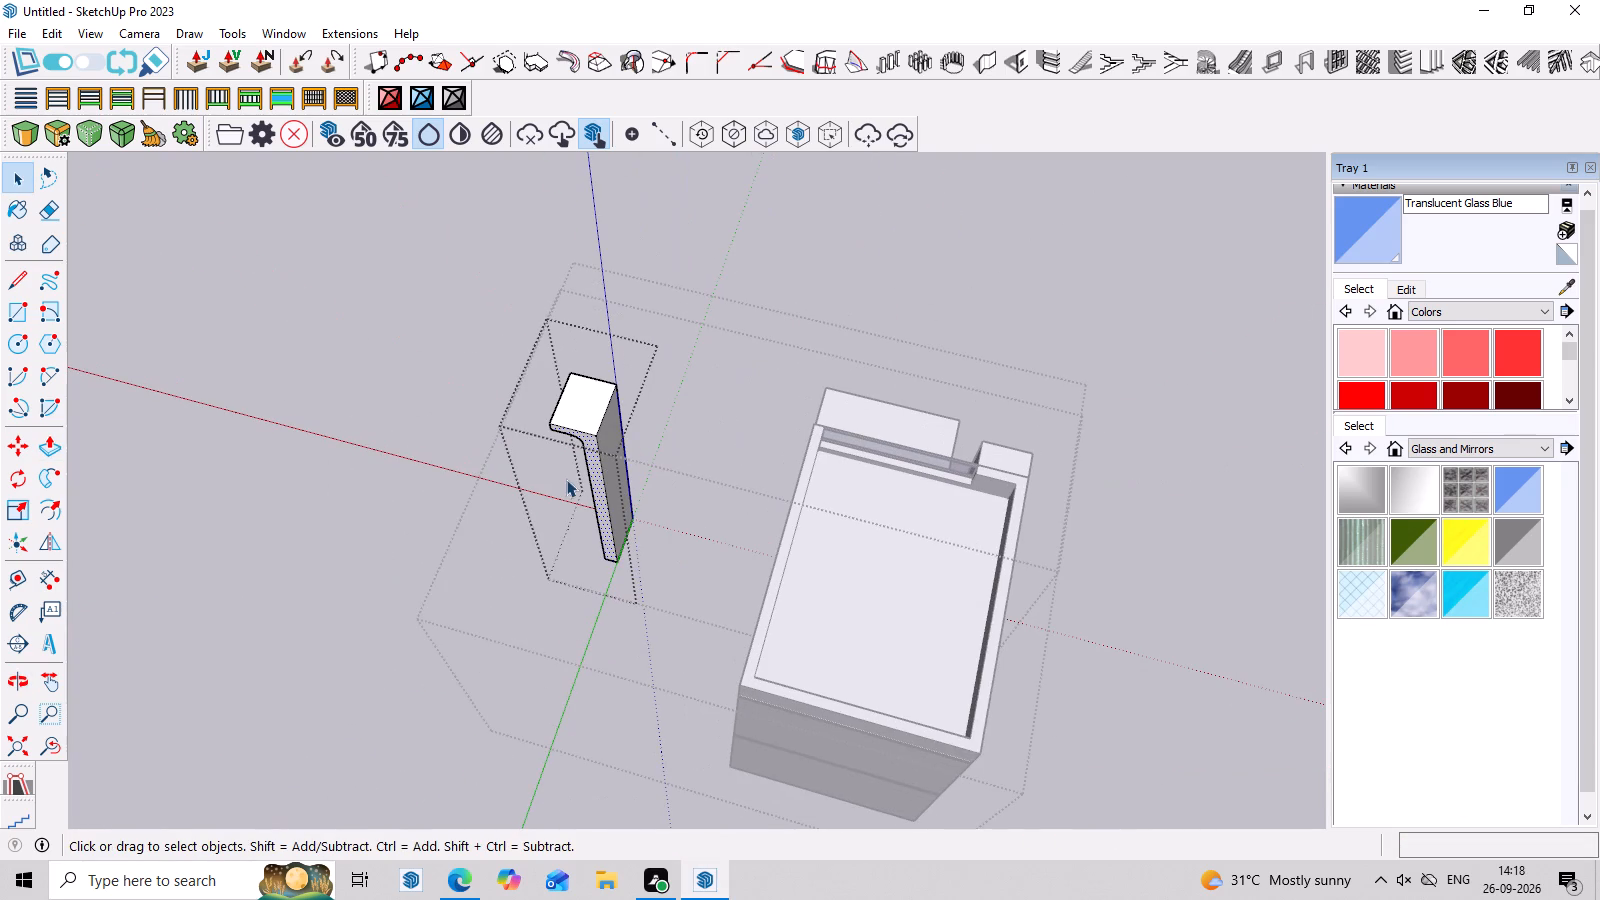
pyautogui.press('p')
pyautogui.click(577, 433)
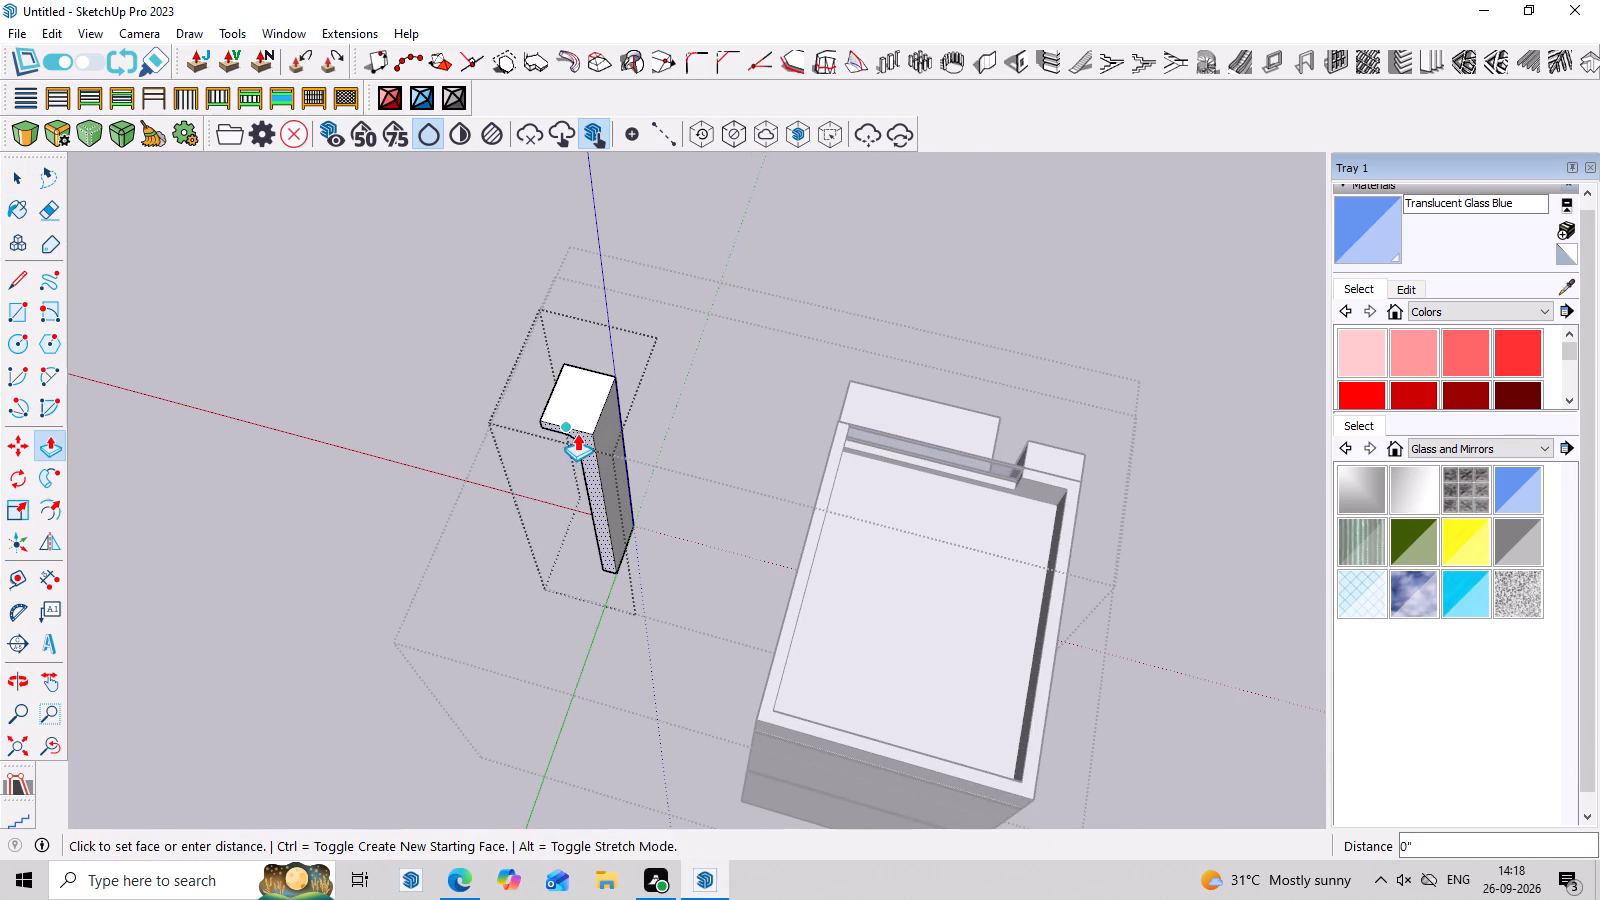
pyautogui.click(598, 387)
pyautogui.moveTo(760, 382); pyautogui.dragTo(0, 264, button='middle')
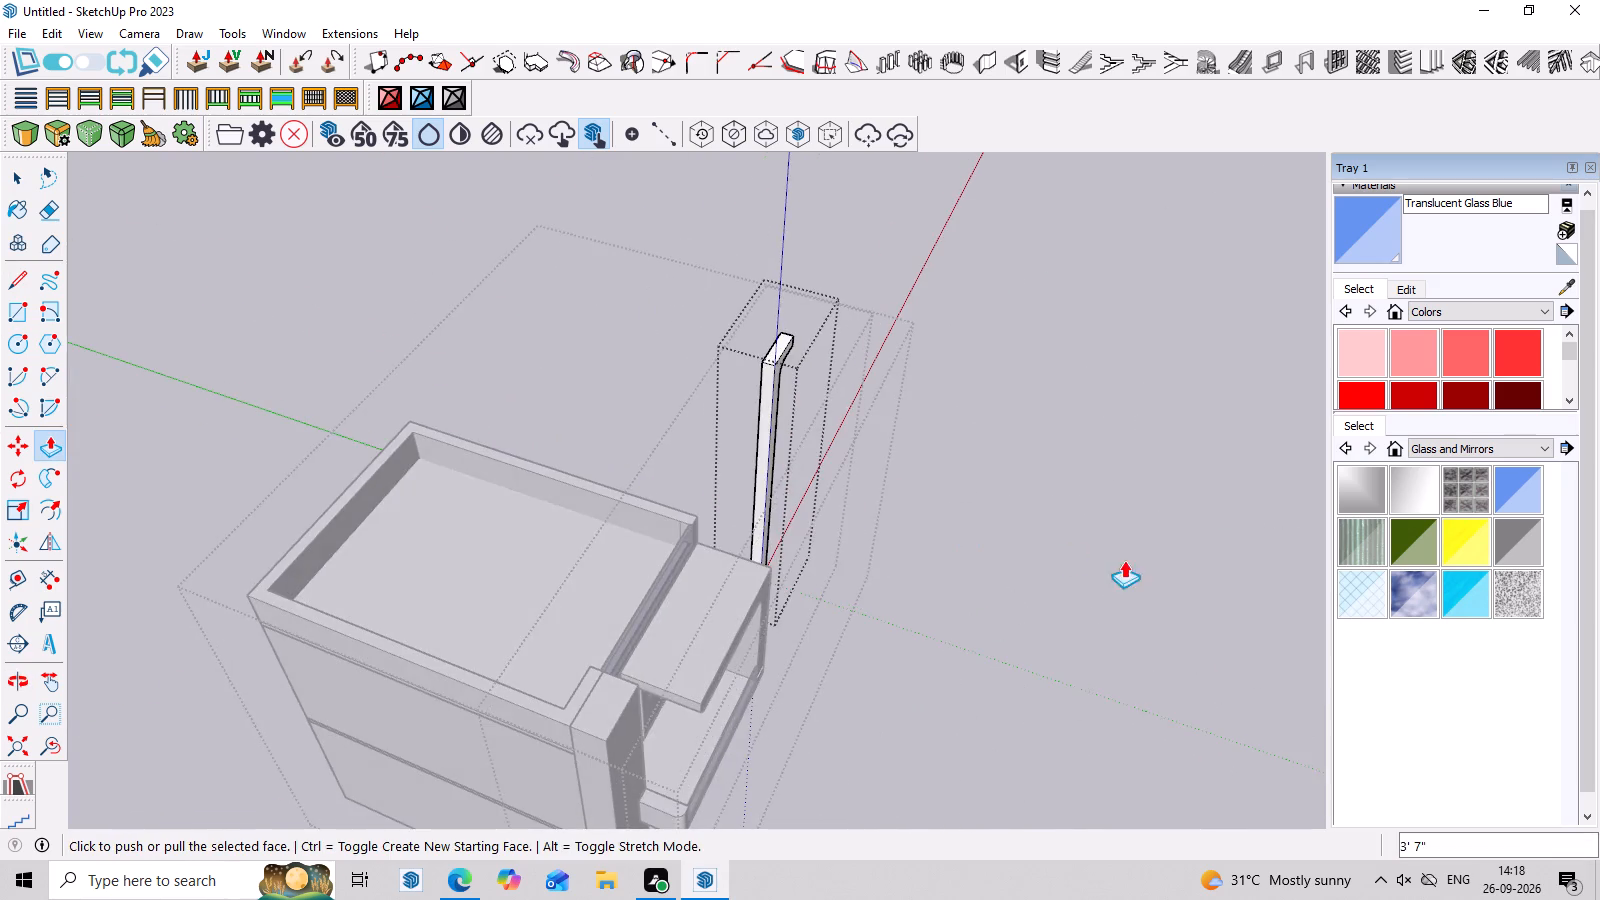
pyautogui.moveTo(1104, 560); pyautogui.dragTo(562, 502, button='middle')
pyautogui.press('space')
pyautogui.click(1114, 560)
# Move the inverted-L panel by its bottom corner onto the front bottom corner of the corner pillar, and leave the pillar group.
pyautogui.scroll(2, 986, 611)
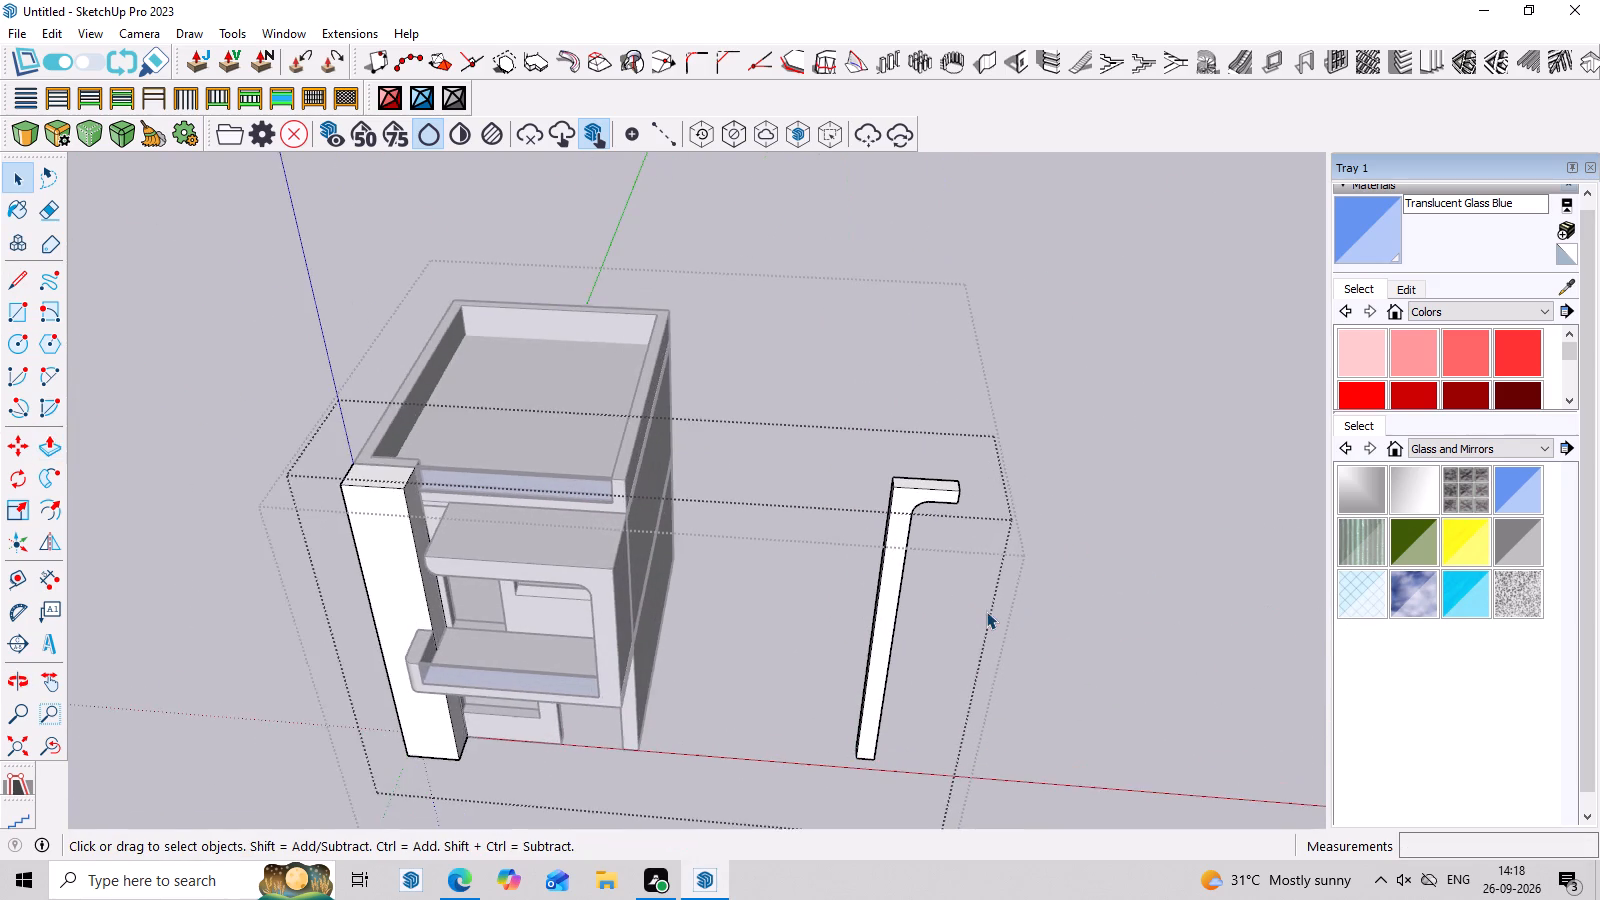
pyautogui.moveTo(986, 611); pyautogui.dragTo(1086, 379, button='middle')
pyautogui.click(904, 769)
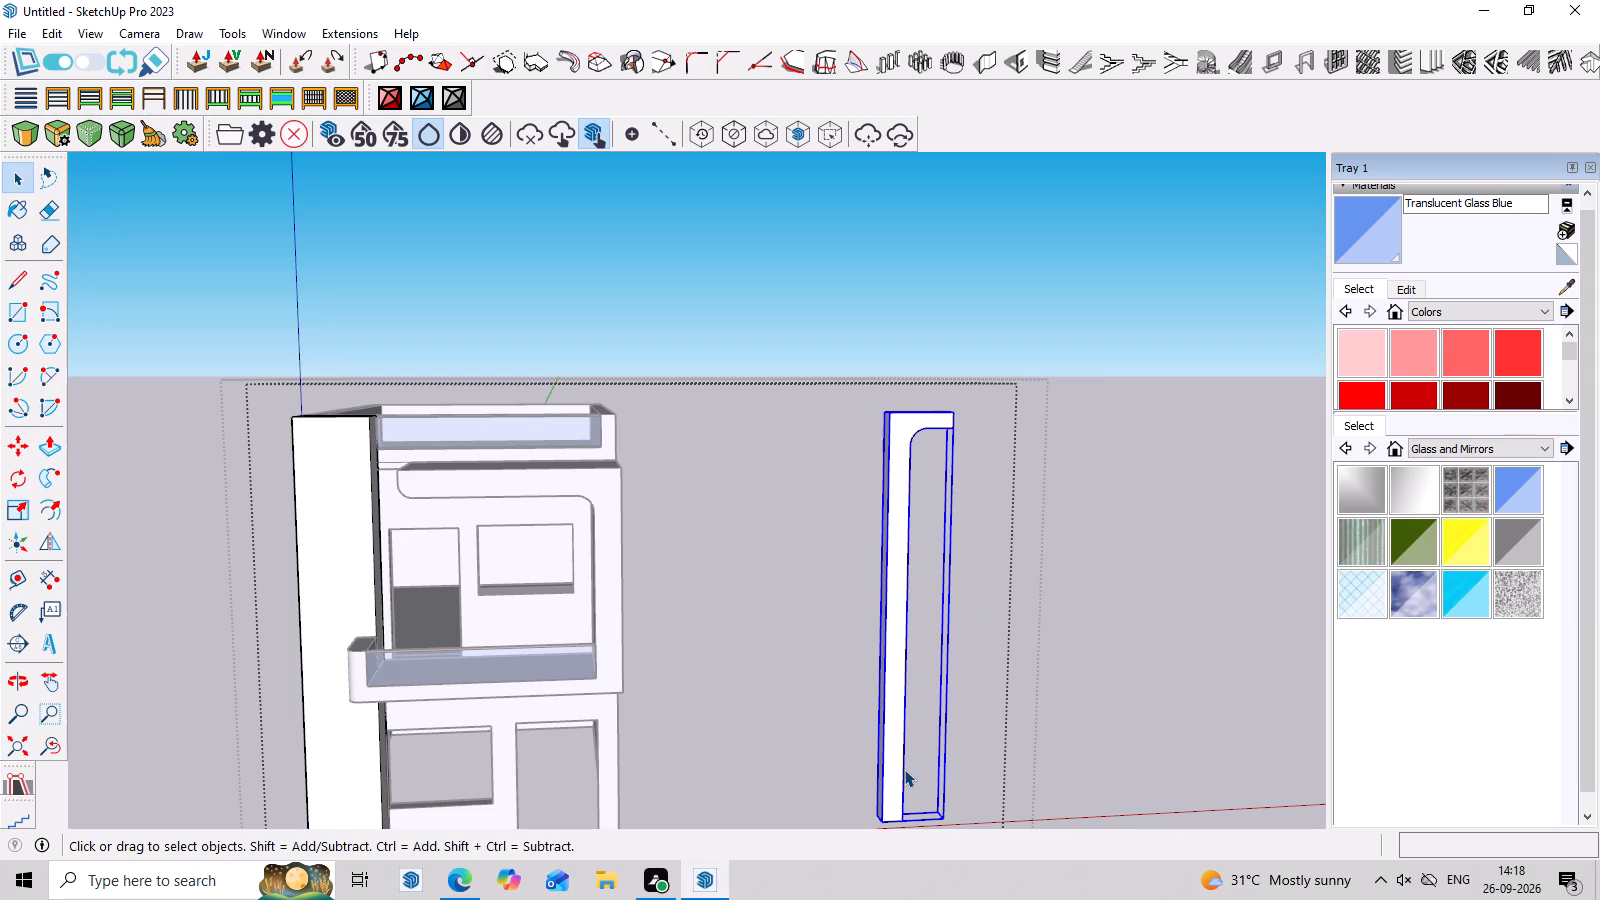
pyautogui.press('m')
pyautogui.moveTo(888, 777); pyautogui.dragTo(941, 655, button='middle')
pyautogui.scroll(-11, 942, 642)
pyautogui.moveTo(944, 697); pyautogui.dragTo(1084, 864, button='middle')
pyautogui.scroll(6, 906, 711)
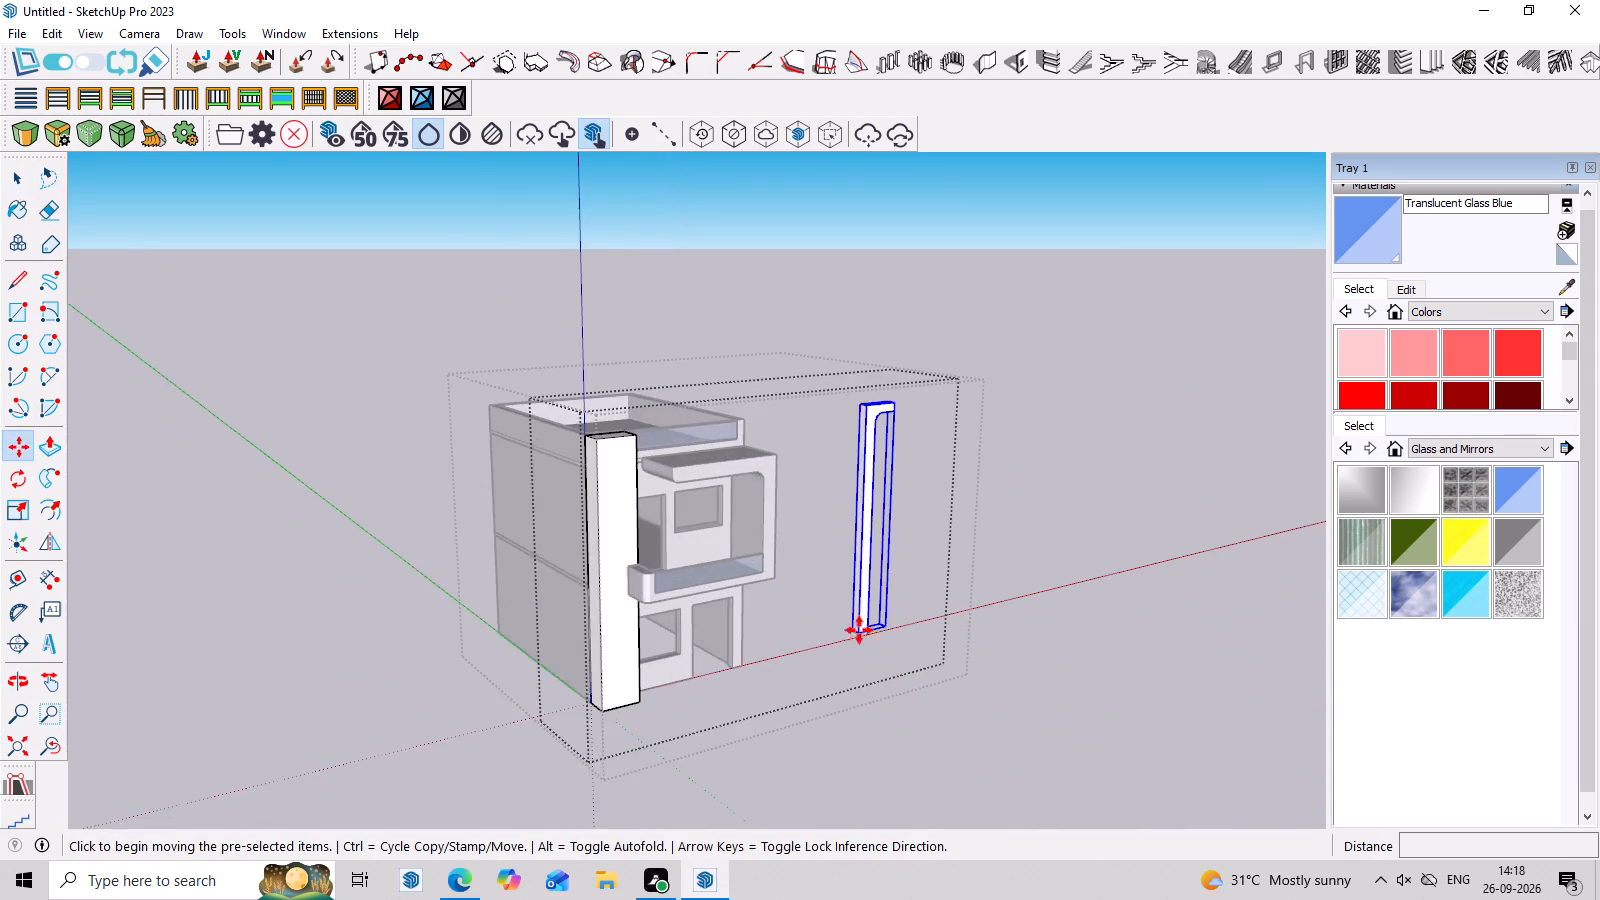
pyautogui.scroll(2, 859, 630)
pyautogui.click(847, 632)
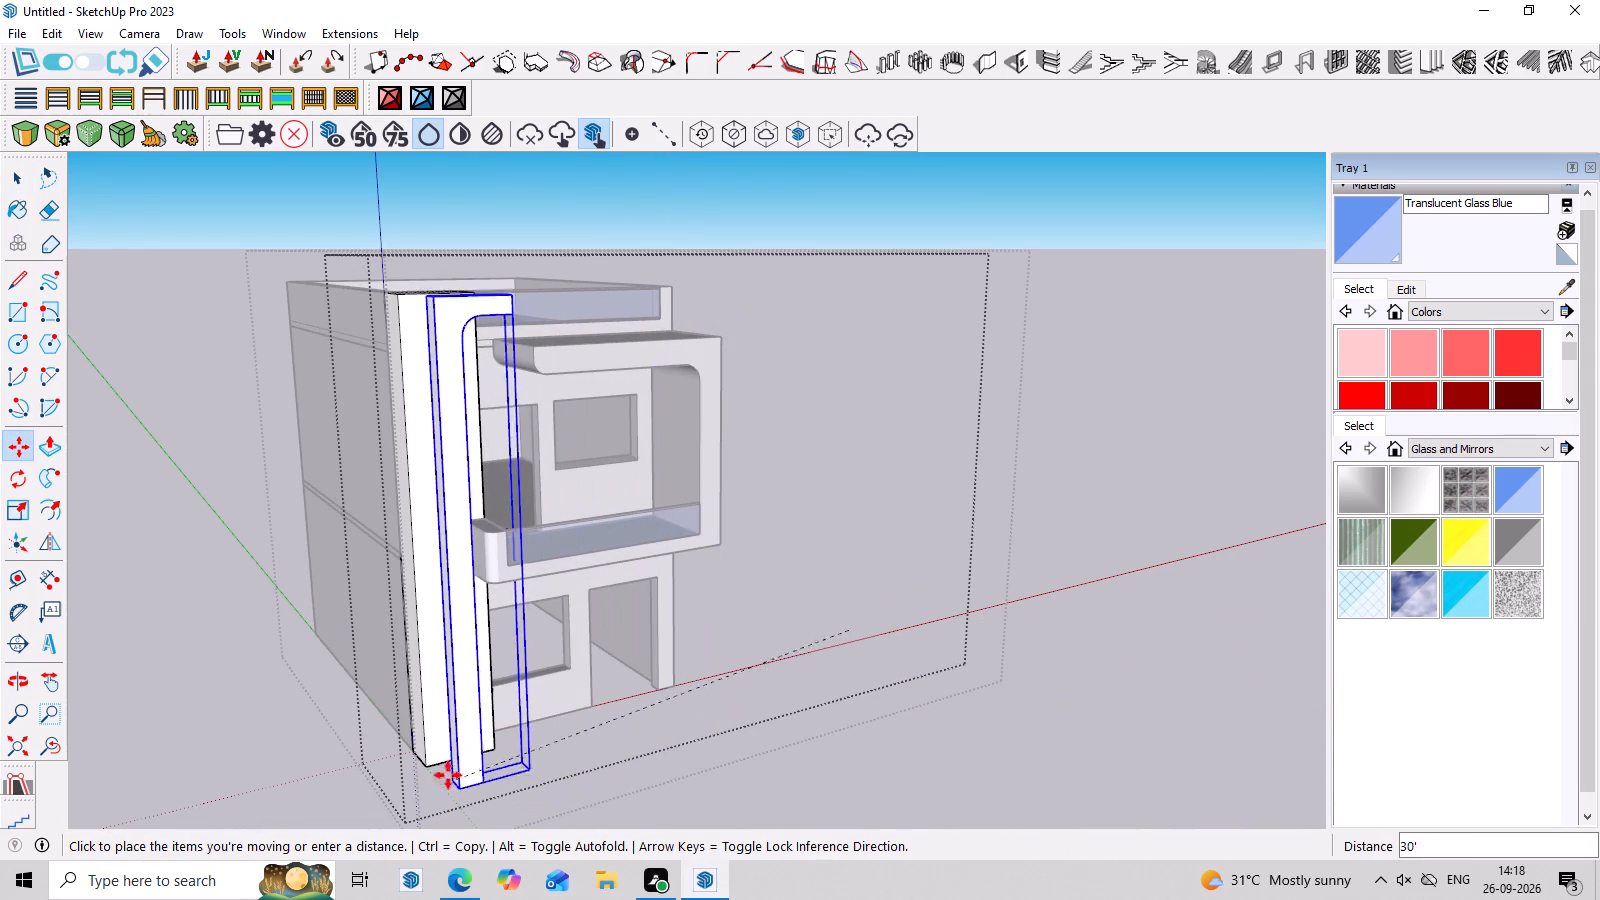
pyautogui.click(431, 763)
pyautogui.moveTo(926, 795); pyautogui.dragTo(582, 742, button='middle')
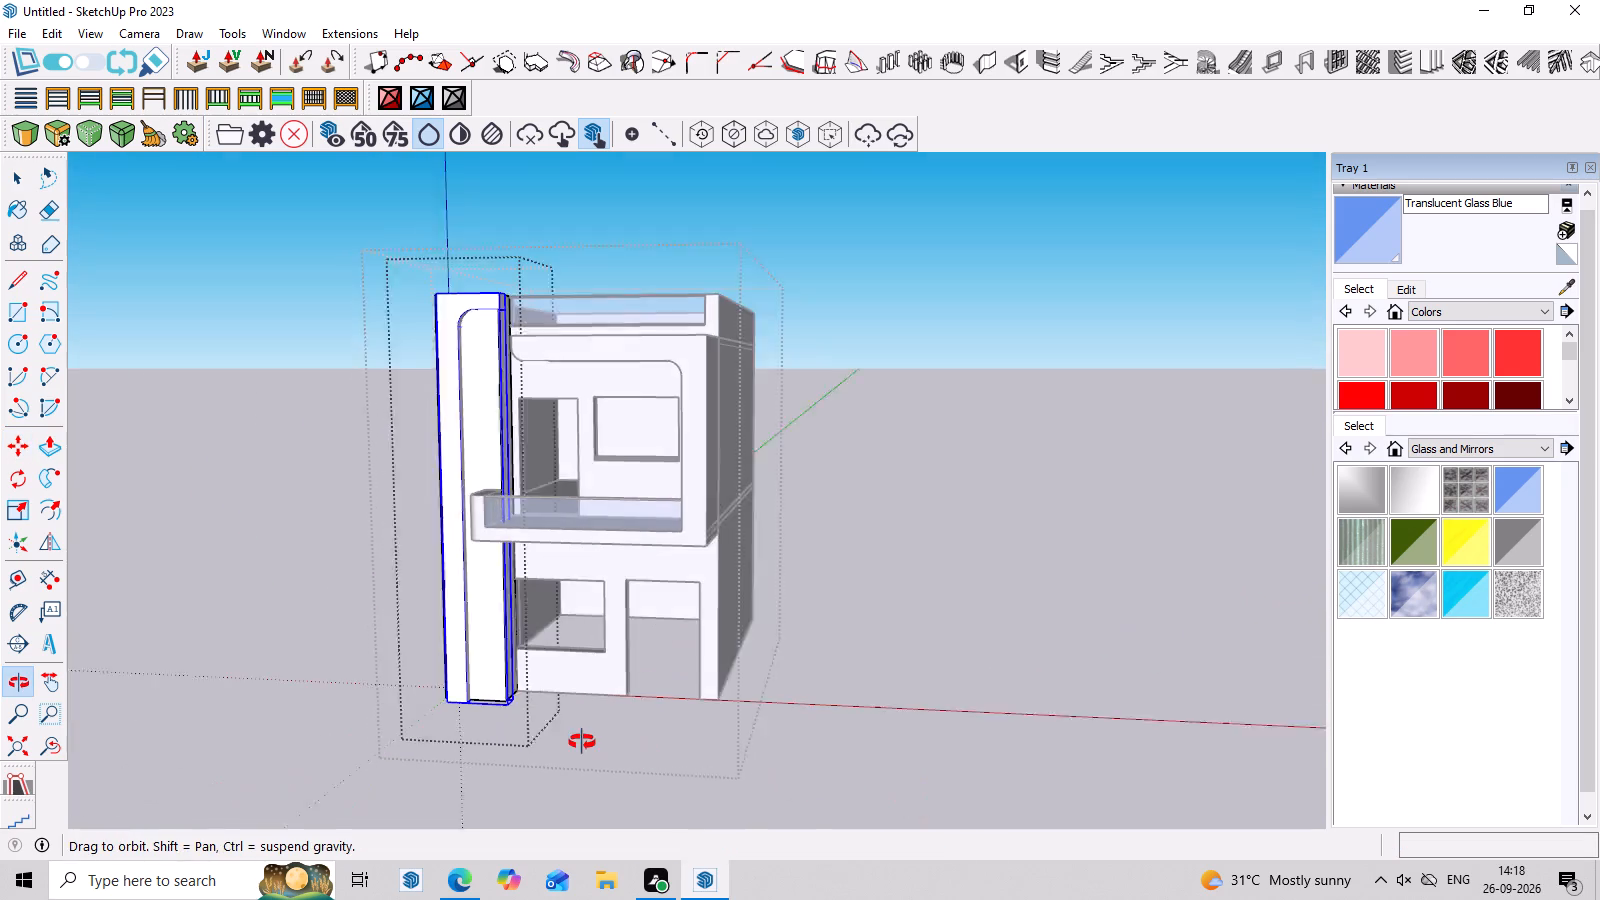
pyautogui.moveTo(582, 742); pyautogui.dragTo(567, 737, button='middle')
pyautogui.press('space')
pyautogui.click(997, 505)
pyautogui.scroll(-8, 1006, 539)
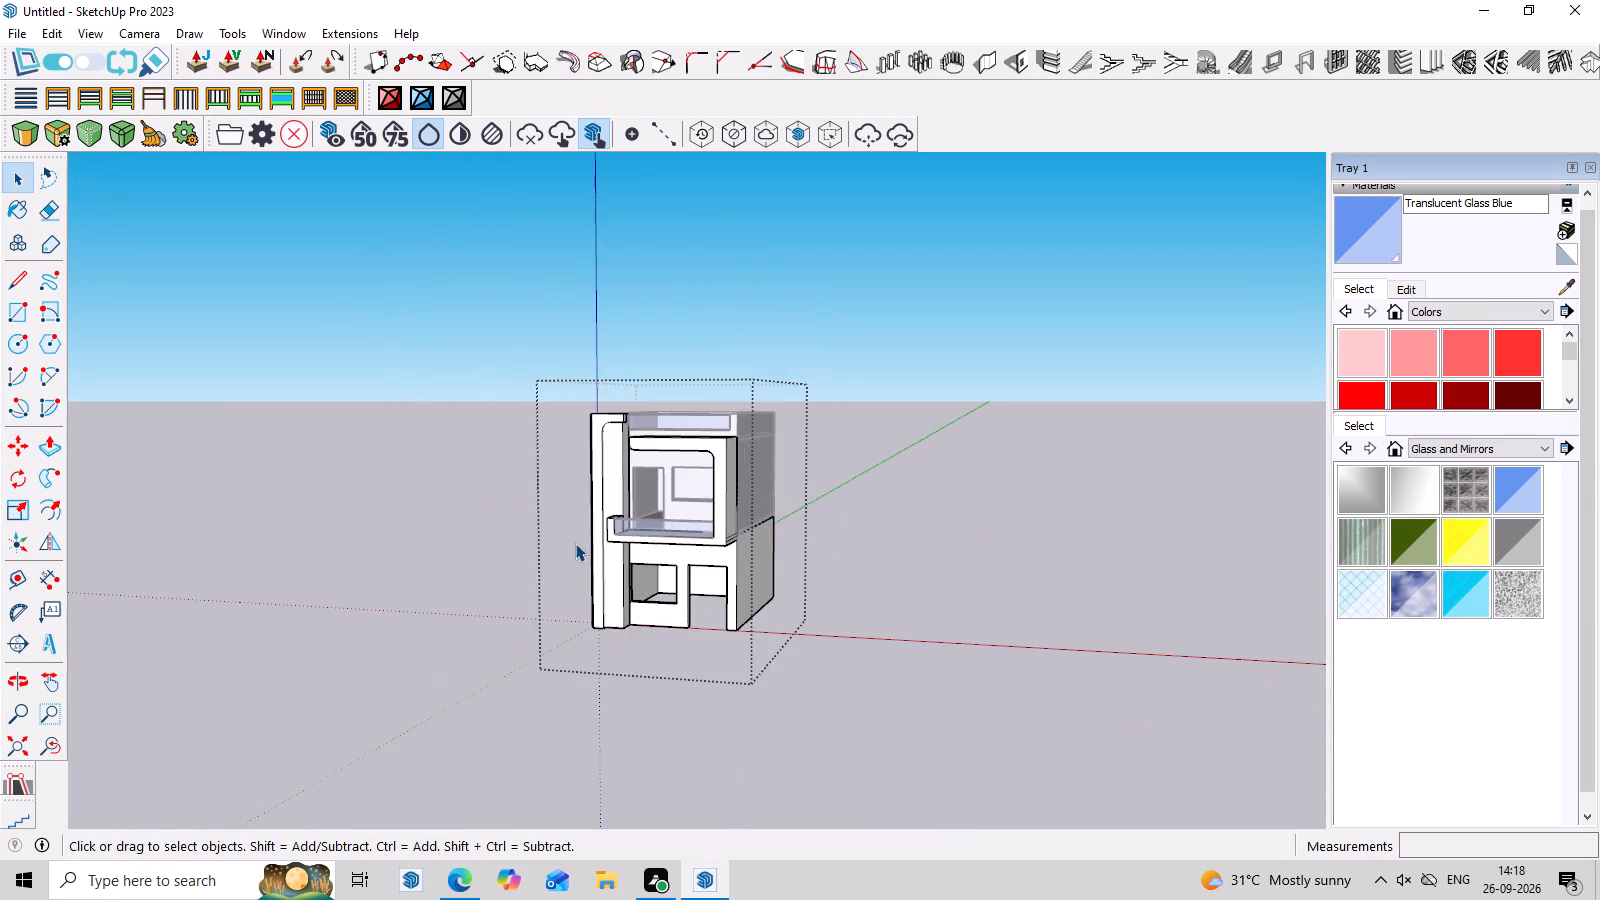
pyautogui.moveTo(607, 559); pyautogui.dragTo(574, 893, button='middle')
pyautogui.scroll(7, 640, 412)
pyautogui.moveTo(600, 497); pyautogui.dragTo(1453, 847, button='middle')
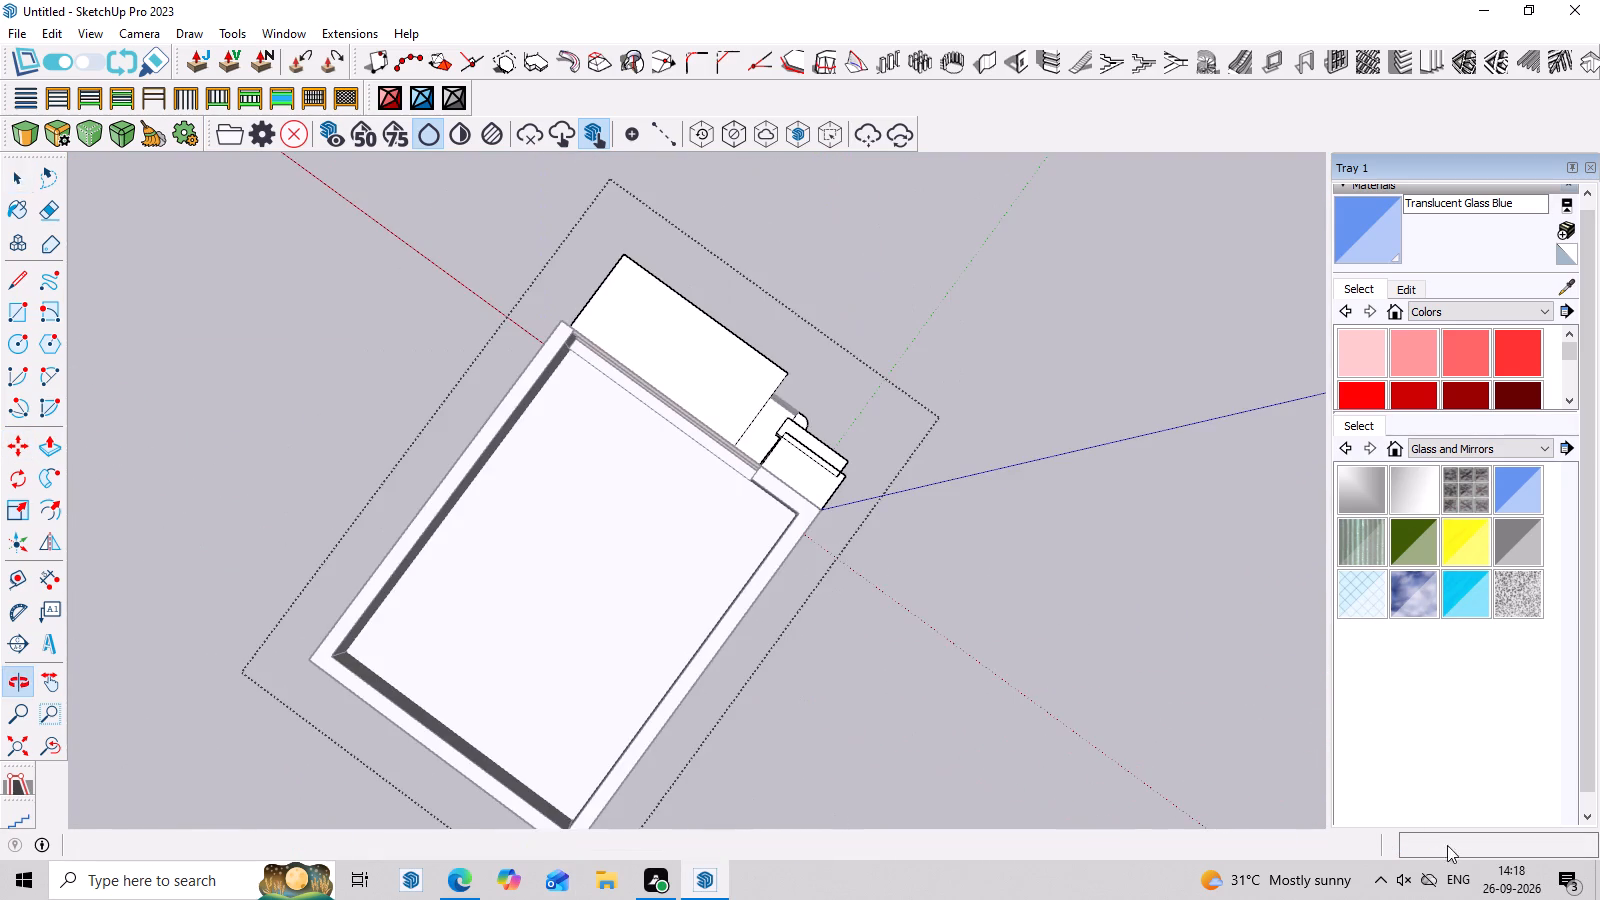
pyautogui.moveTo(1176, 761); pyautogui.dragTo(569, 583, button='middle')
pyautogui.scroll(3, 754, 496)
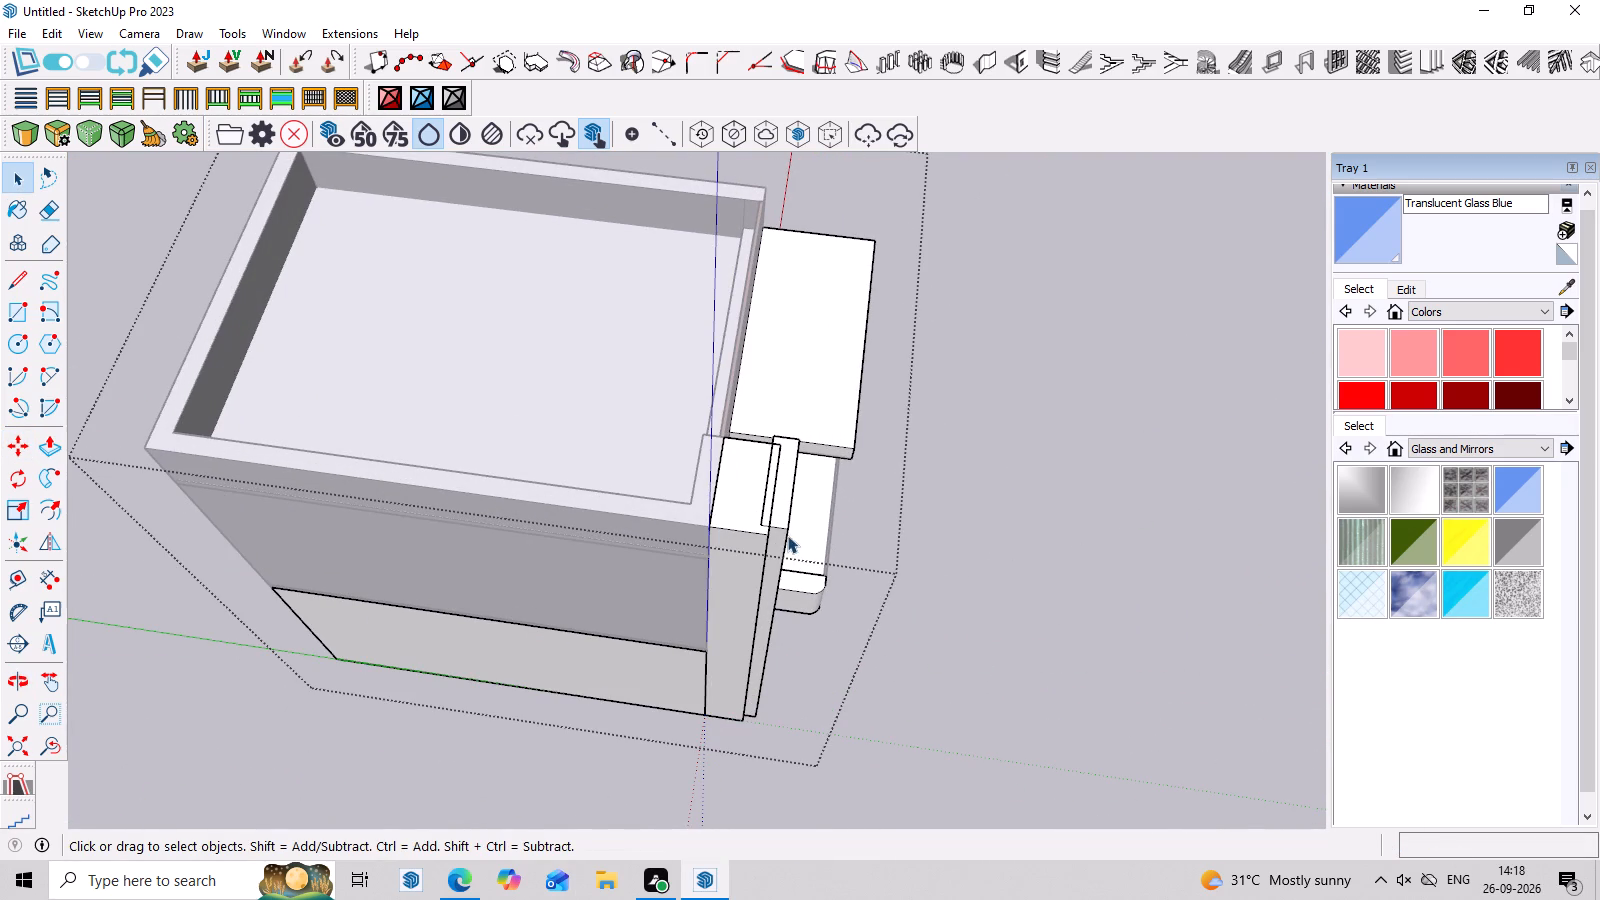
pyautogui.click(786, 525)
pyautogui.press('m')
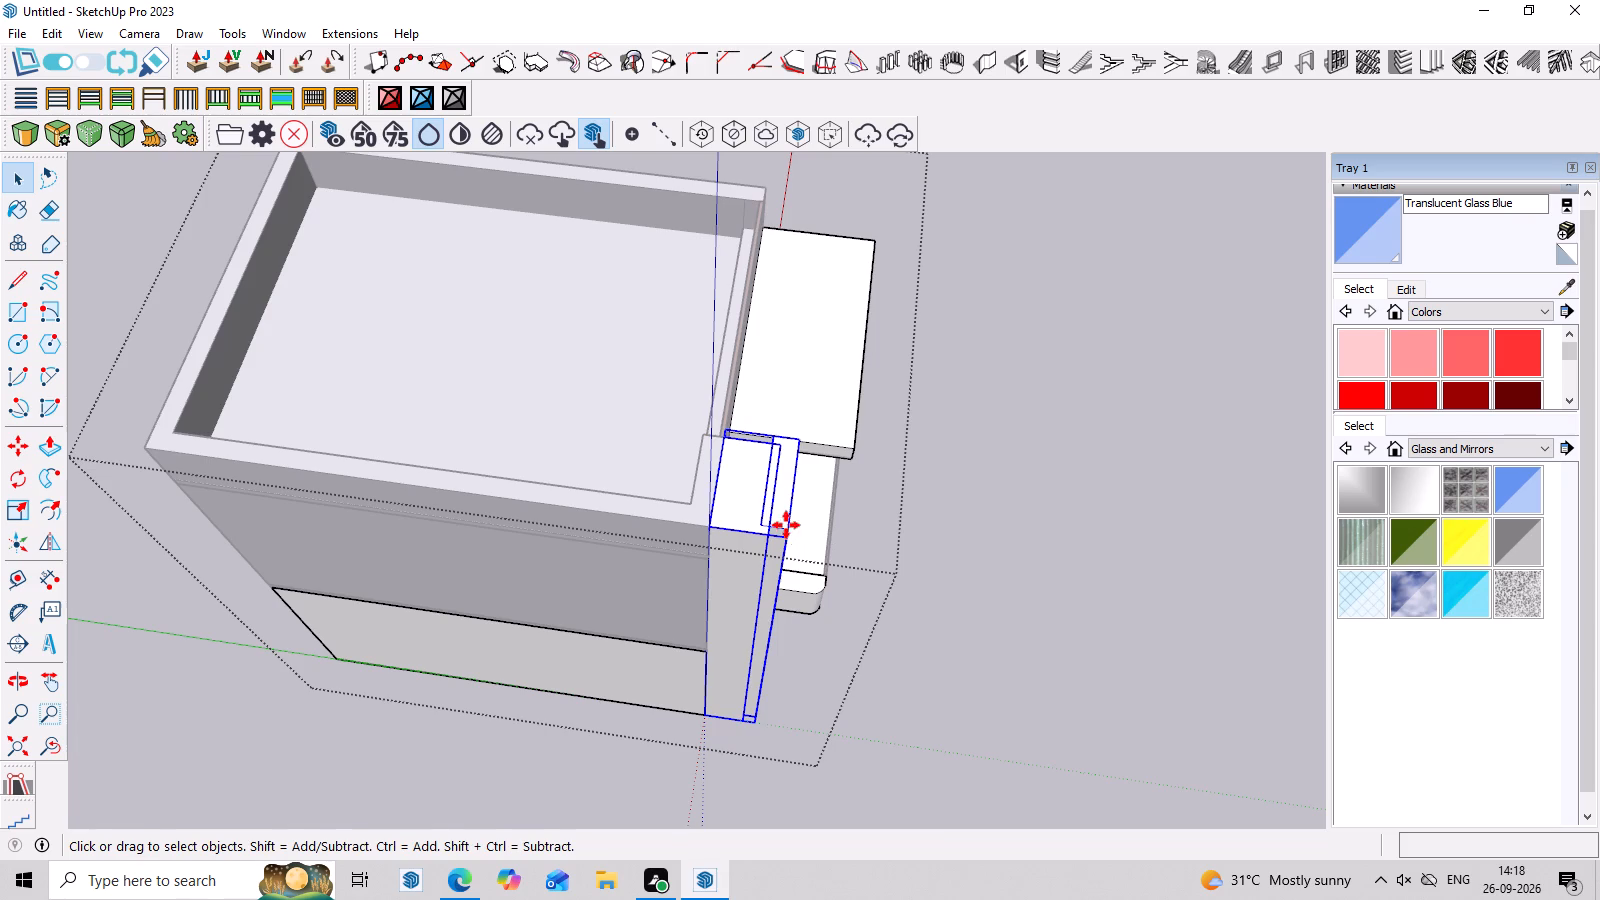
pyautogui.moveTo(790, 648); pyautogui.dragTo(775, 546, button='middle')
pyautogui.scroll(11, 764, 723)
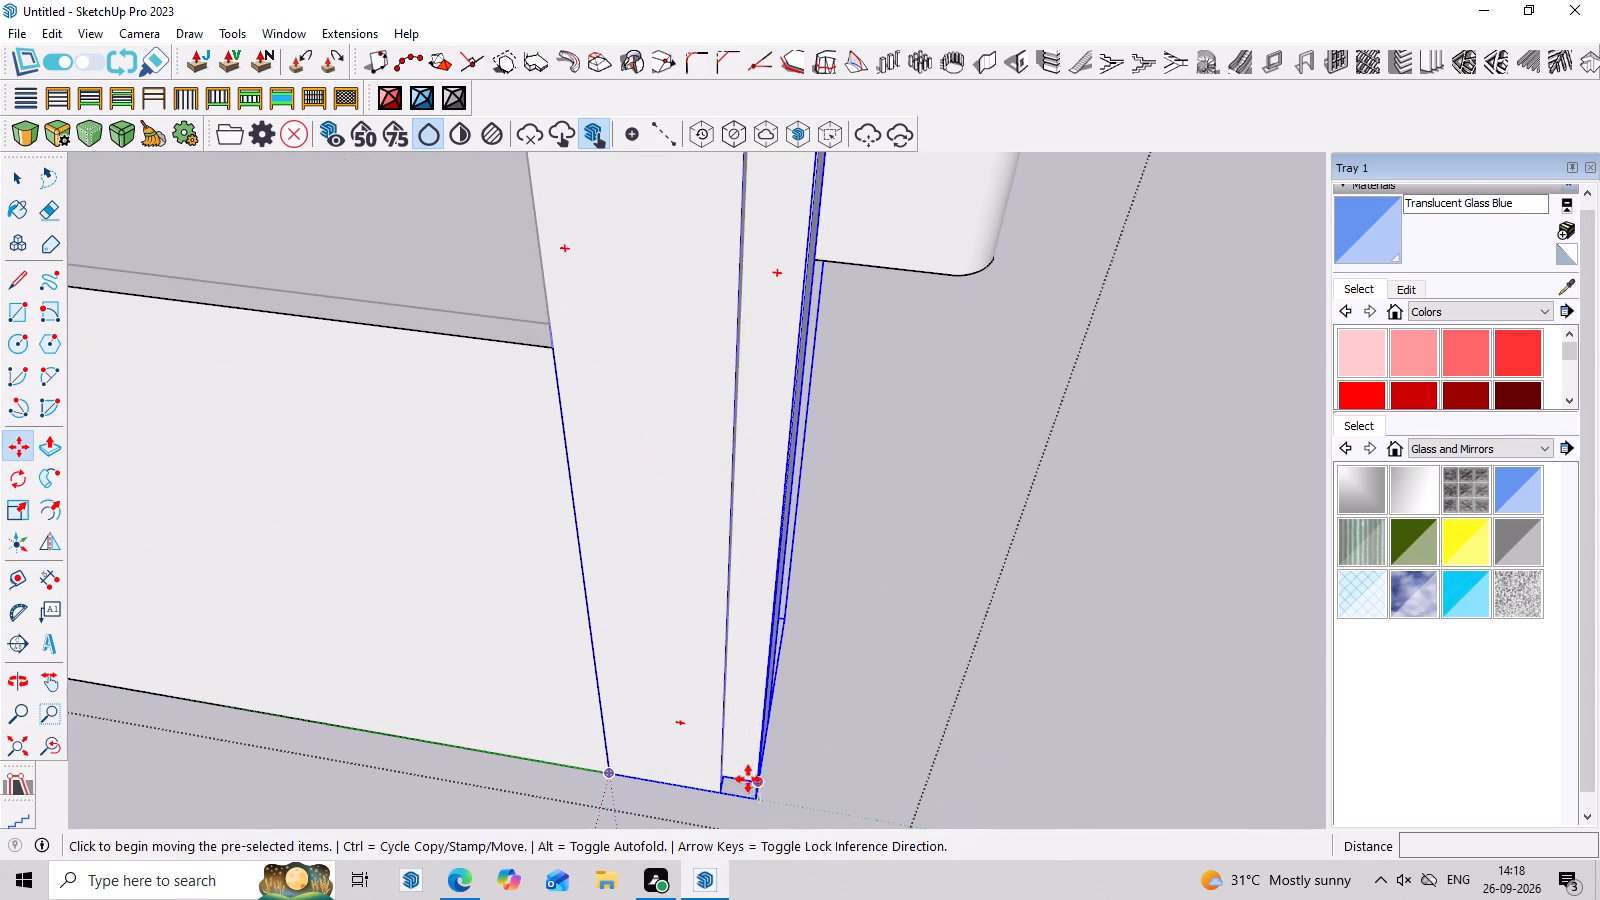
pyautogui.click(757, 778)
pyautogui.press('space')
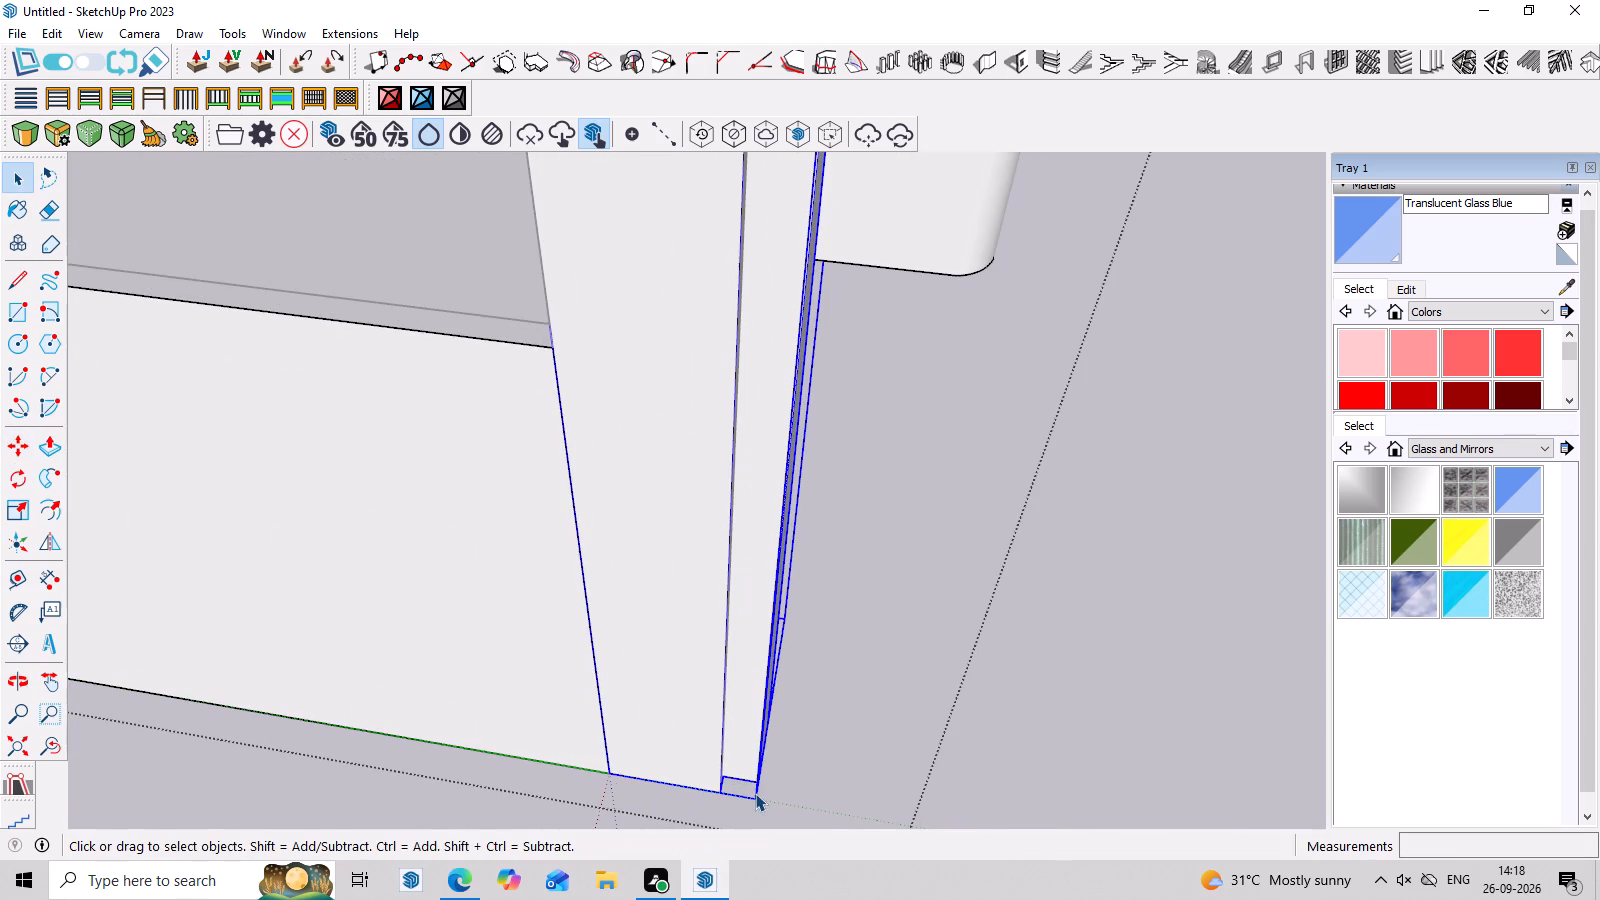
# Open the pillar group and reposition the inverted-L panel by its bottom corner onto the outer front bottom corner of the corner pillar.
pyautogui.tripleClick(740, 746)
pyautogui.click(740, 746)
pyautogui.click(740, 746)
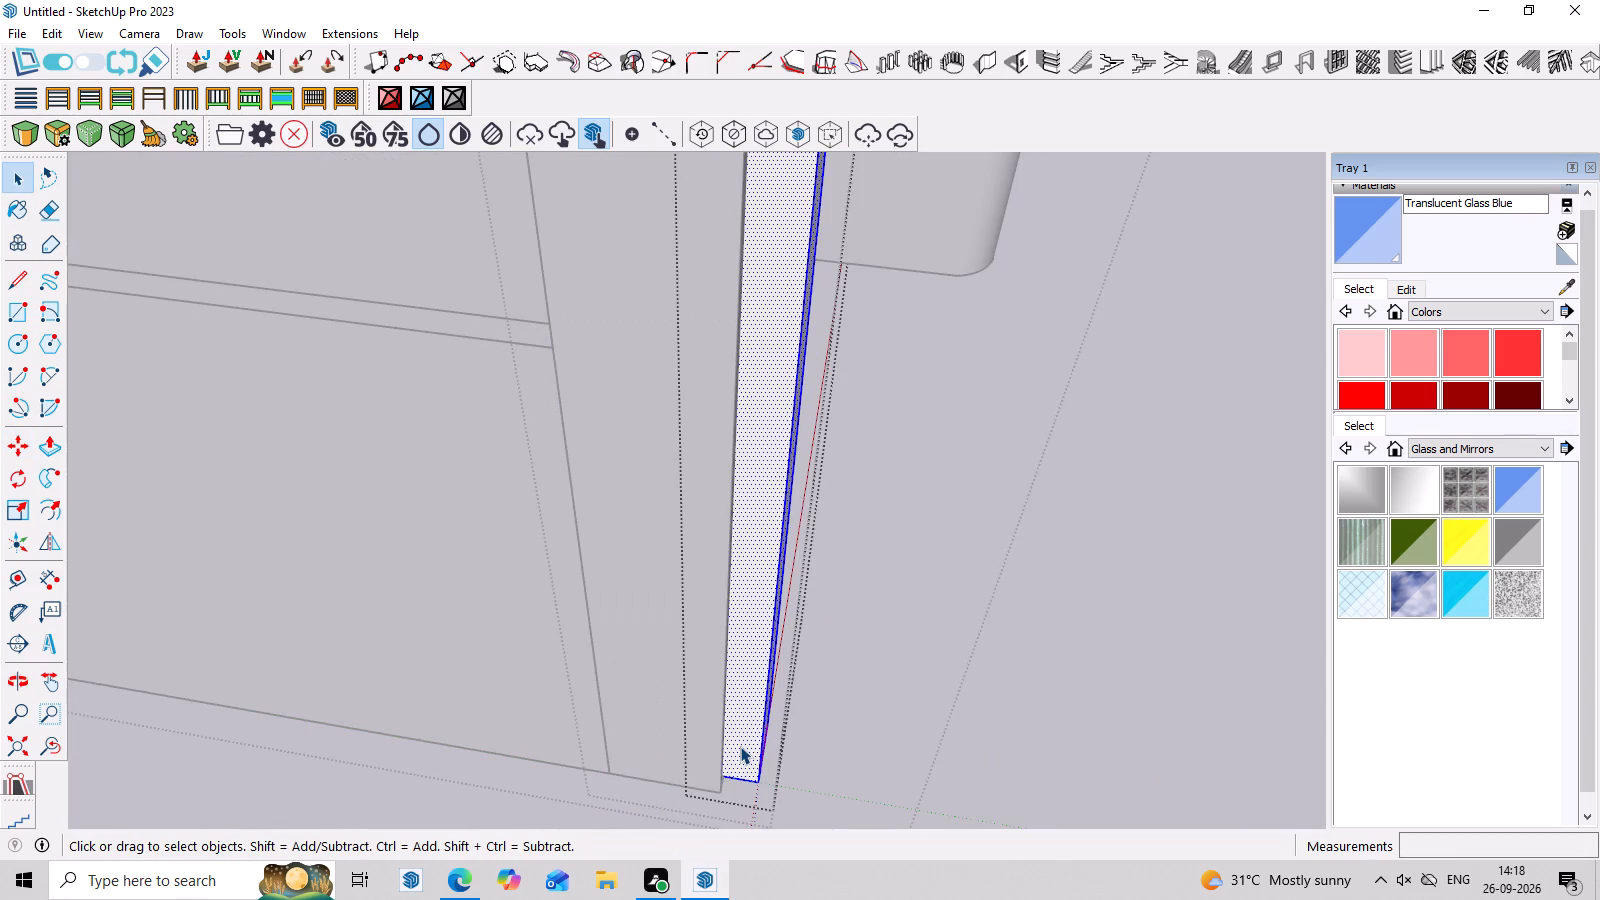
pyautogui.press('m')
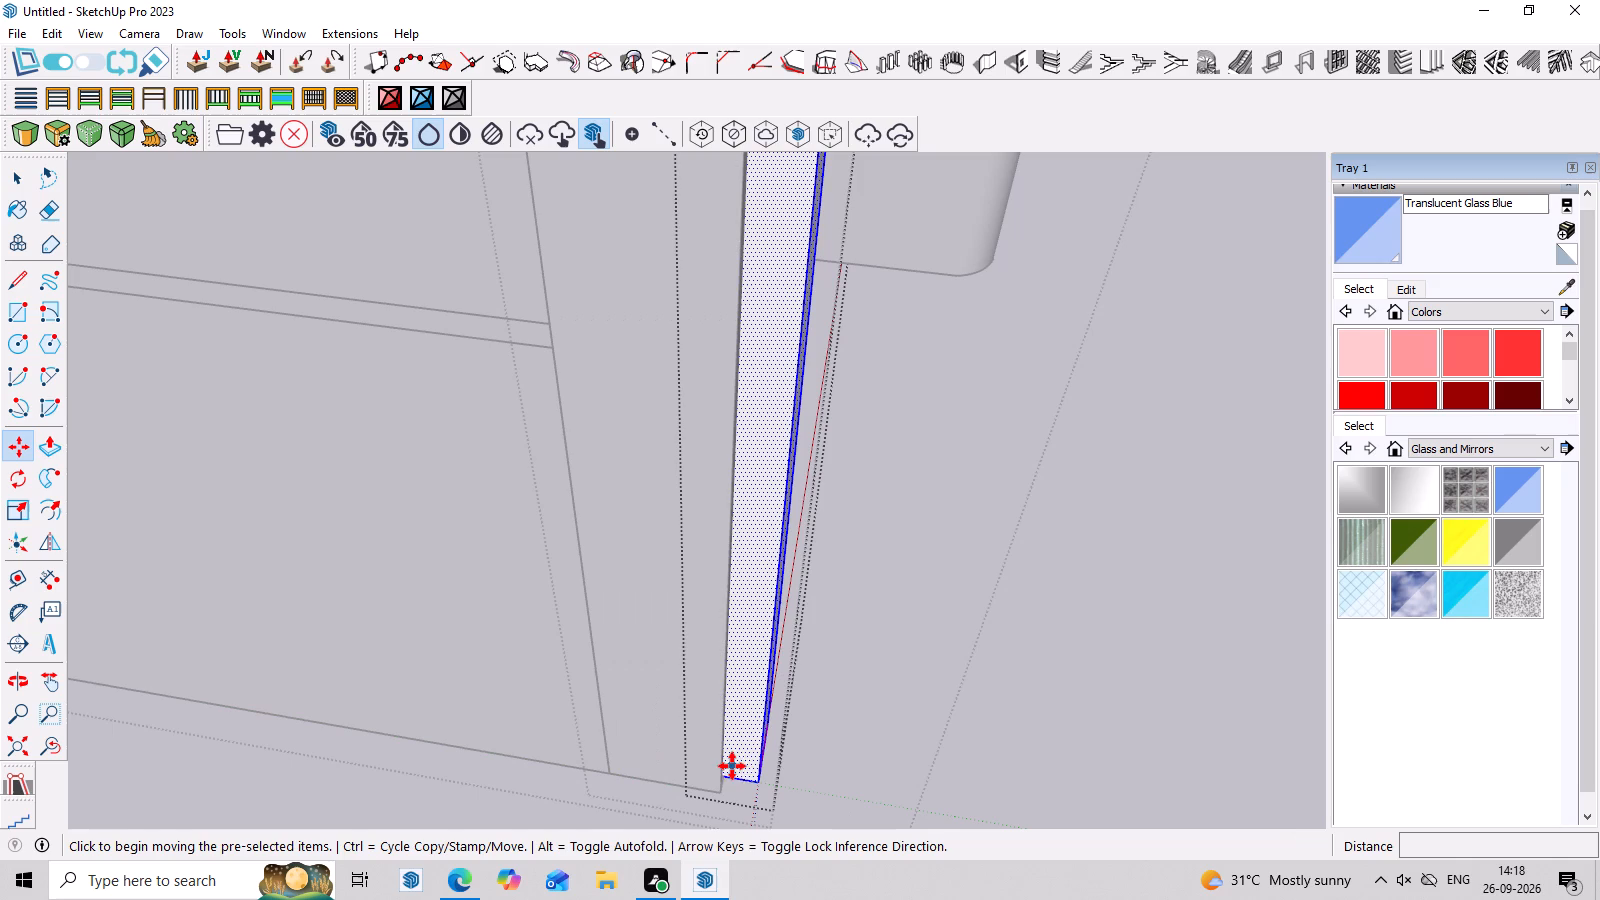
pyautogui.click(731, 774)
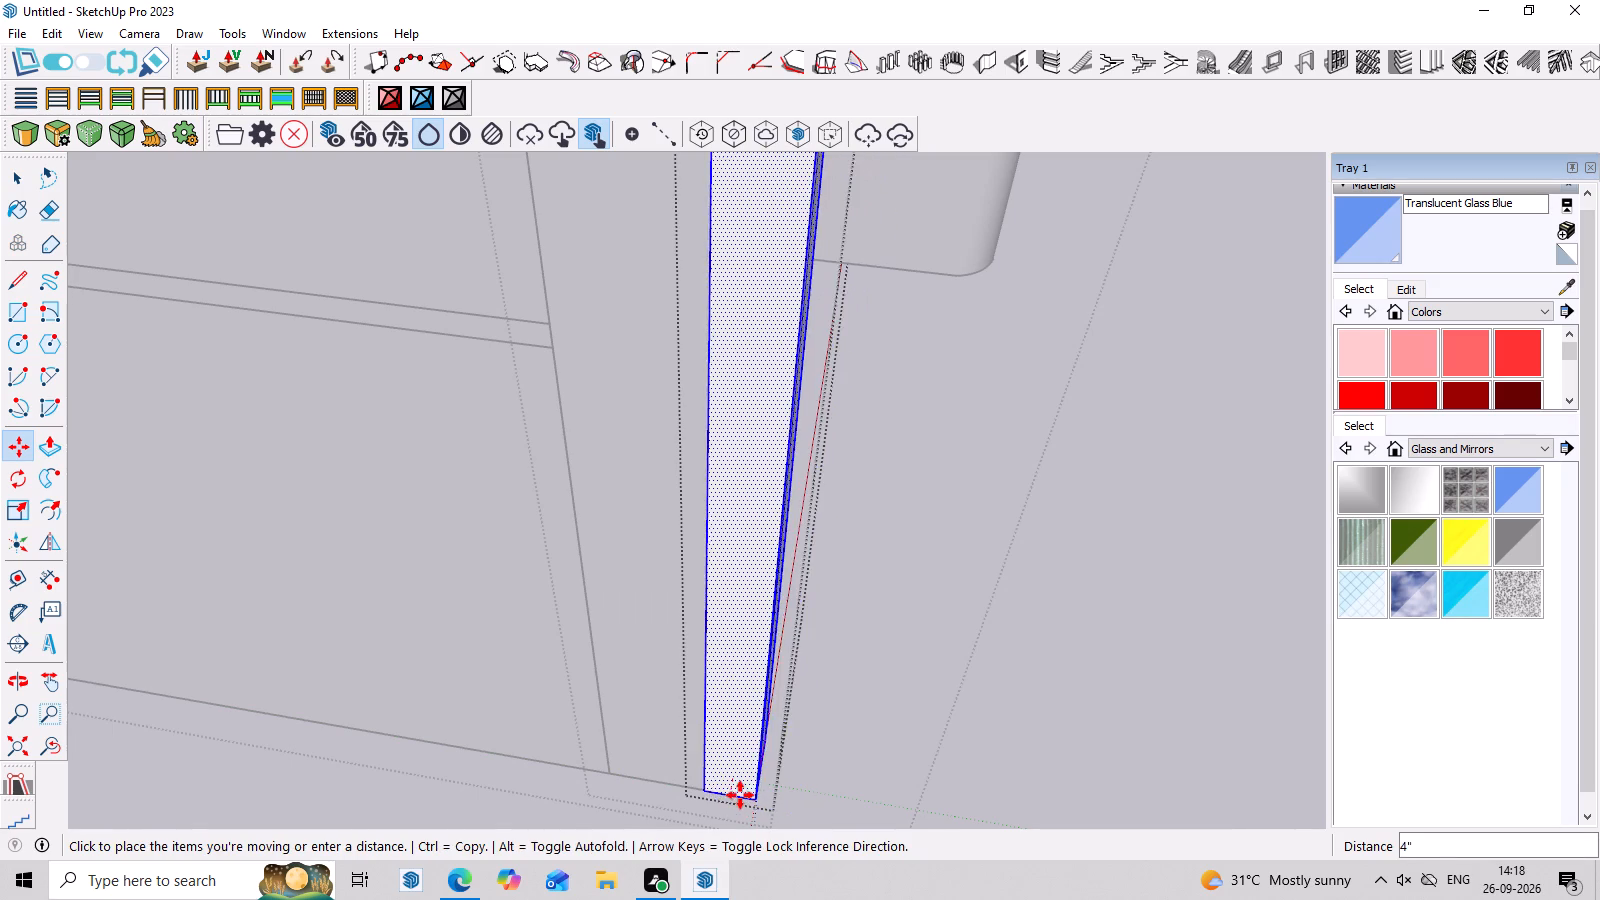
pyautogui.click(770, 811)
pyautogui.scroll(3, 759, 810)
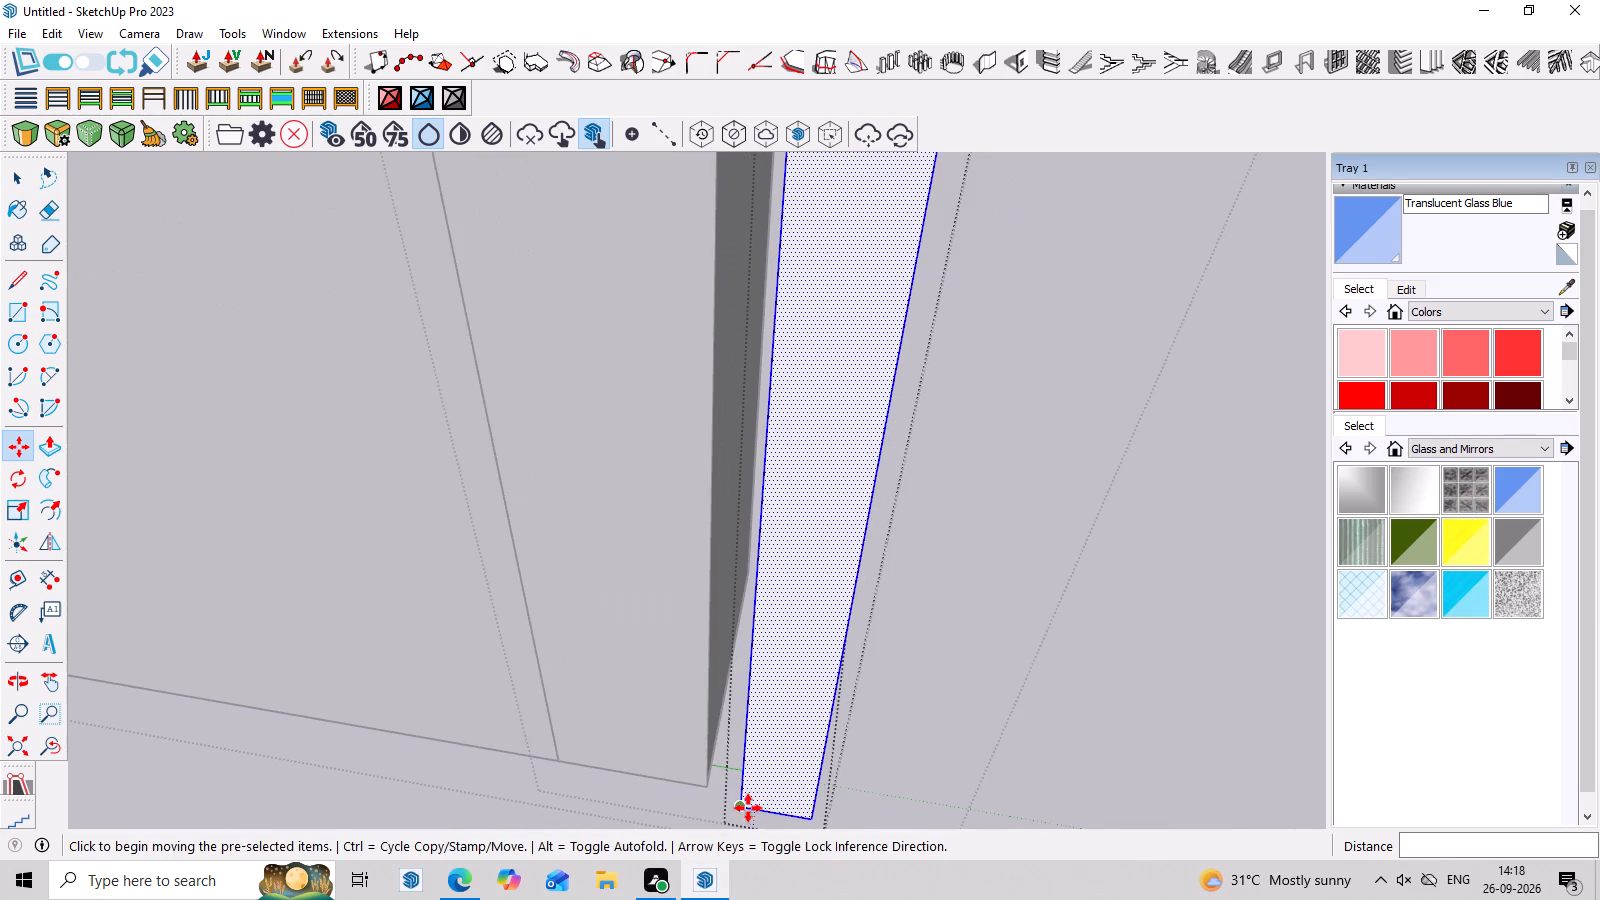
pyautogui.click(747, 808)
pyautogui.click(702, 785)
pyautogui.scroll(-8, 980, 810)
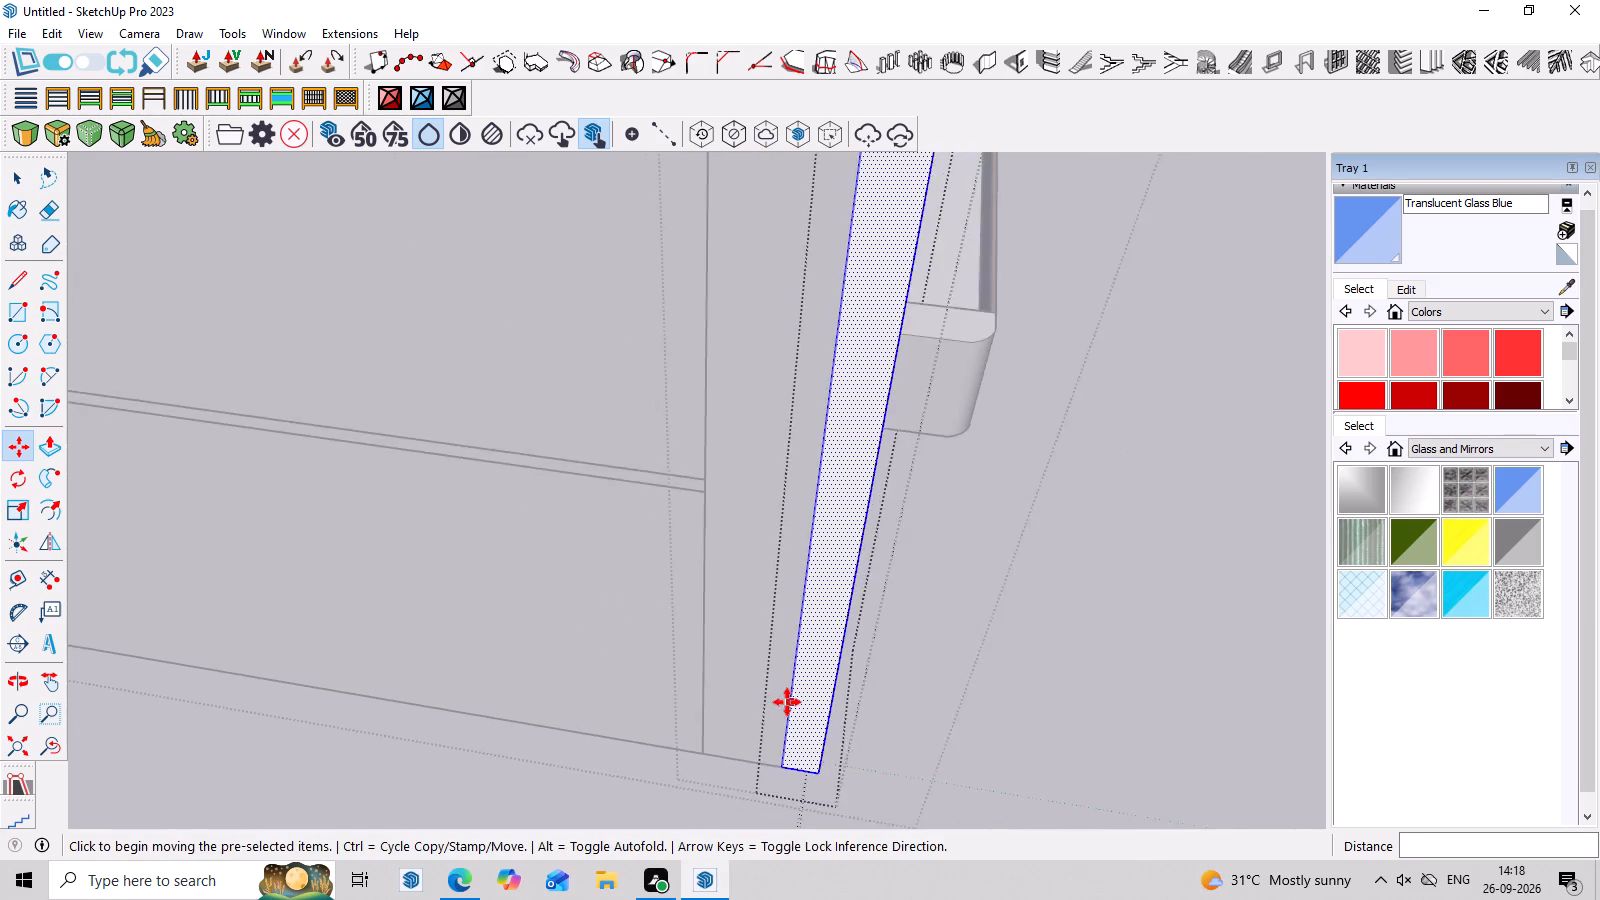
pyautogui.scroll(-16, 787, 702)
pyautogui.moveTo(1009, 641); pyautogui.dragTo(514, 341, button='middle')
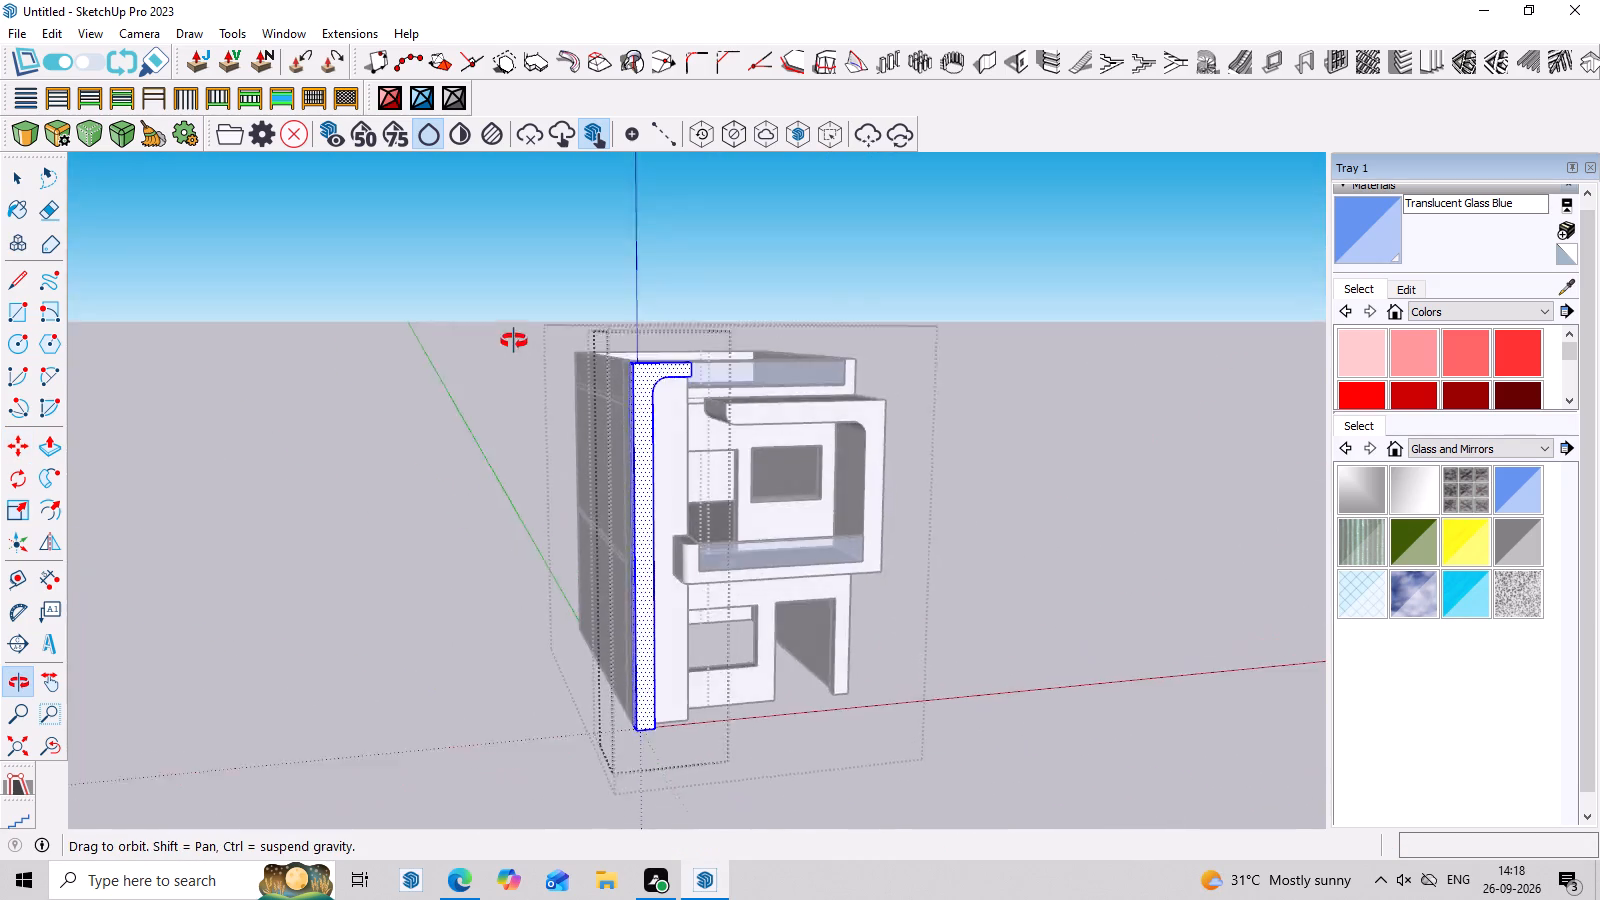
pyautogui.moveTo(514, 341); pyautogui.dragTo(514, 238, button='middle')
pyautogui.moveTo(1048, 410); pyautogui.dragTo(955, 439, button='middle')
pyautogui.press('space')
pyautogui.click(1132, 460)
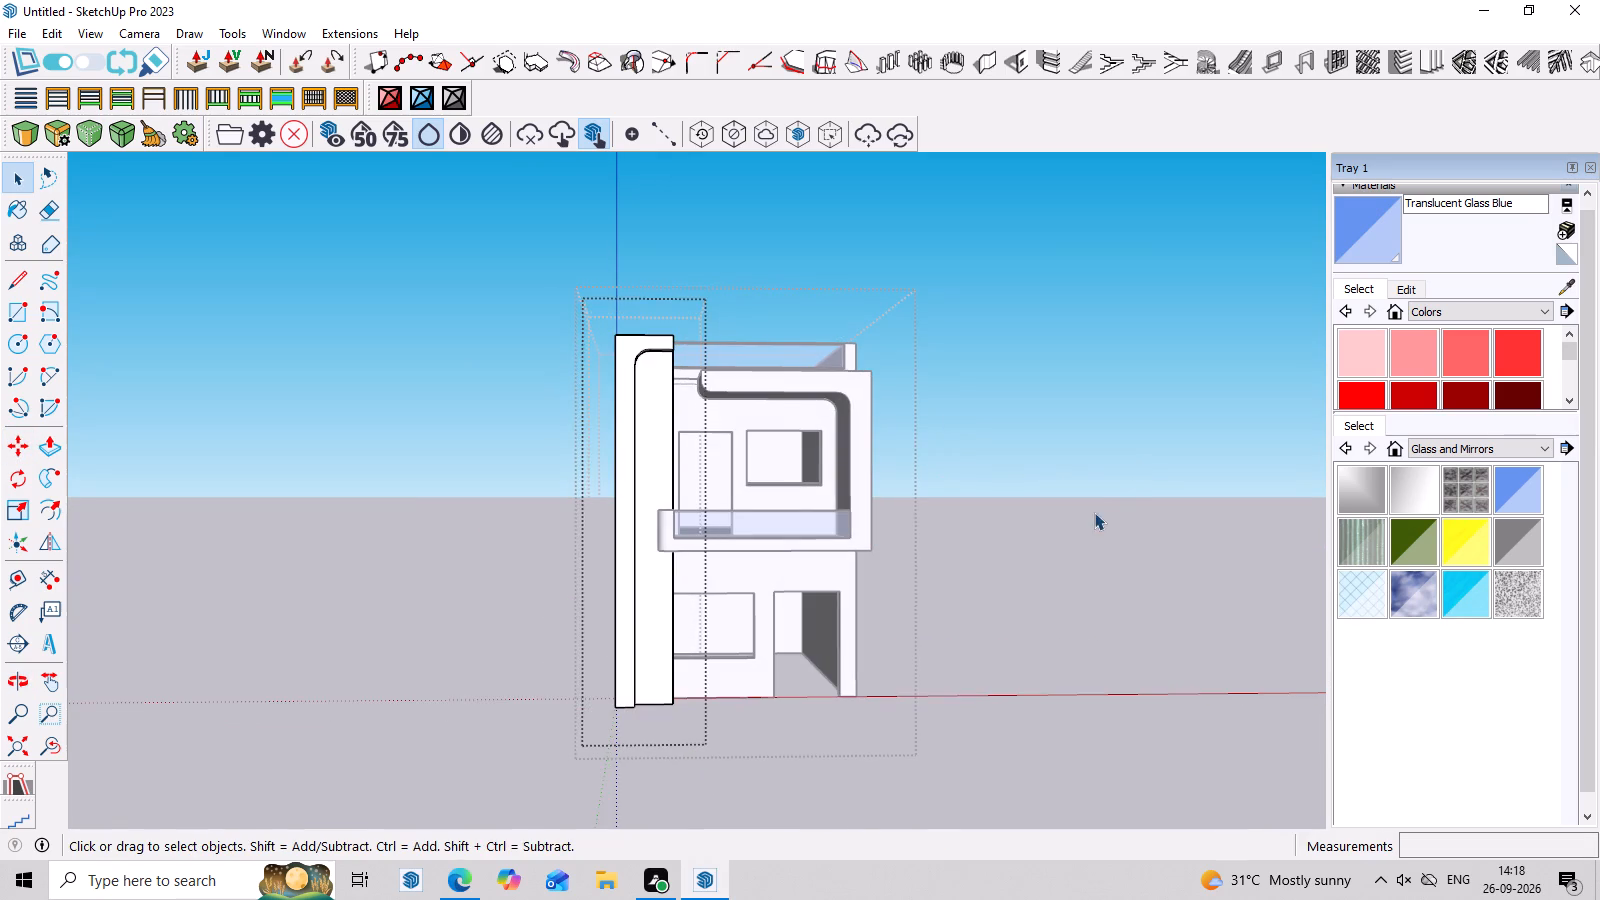
# Leave the open groups and examine from several angles how the inverted-L panel sits against the corner pillar and balcony frame.
pyautogui.moveTo(1094, 512); pyautogui.dragTo(992, 302, button='middle')
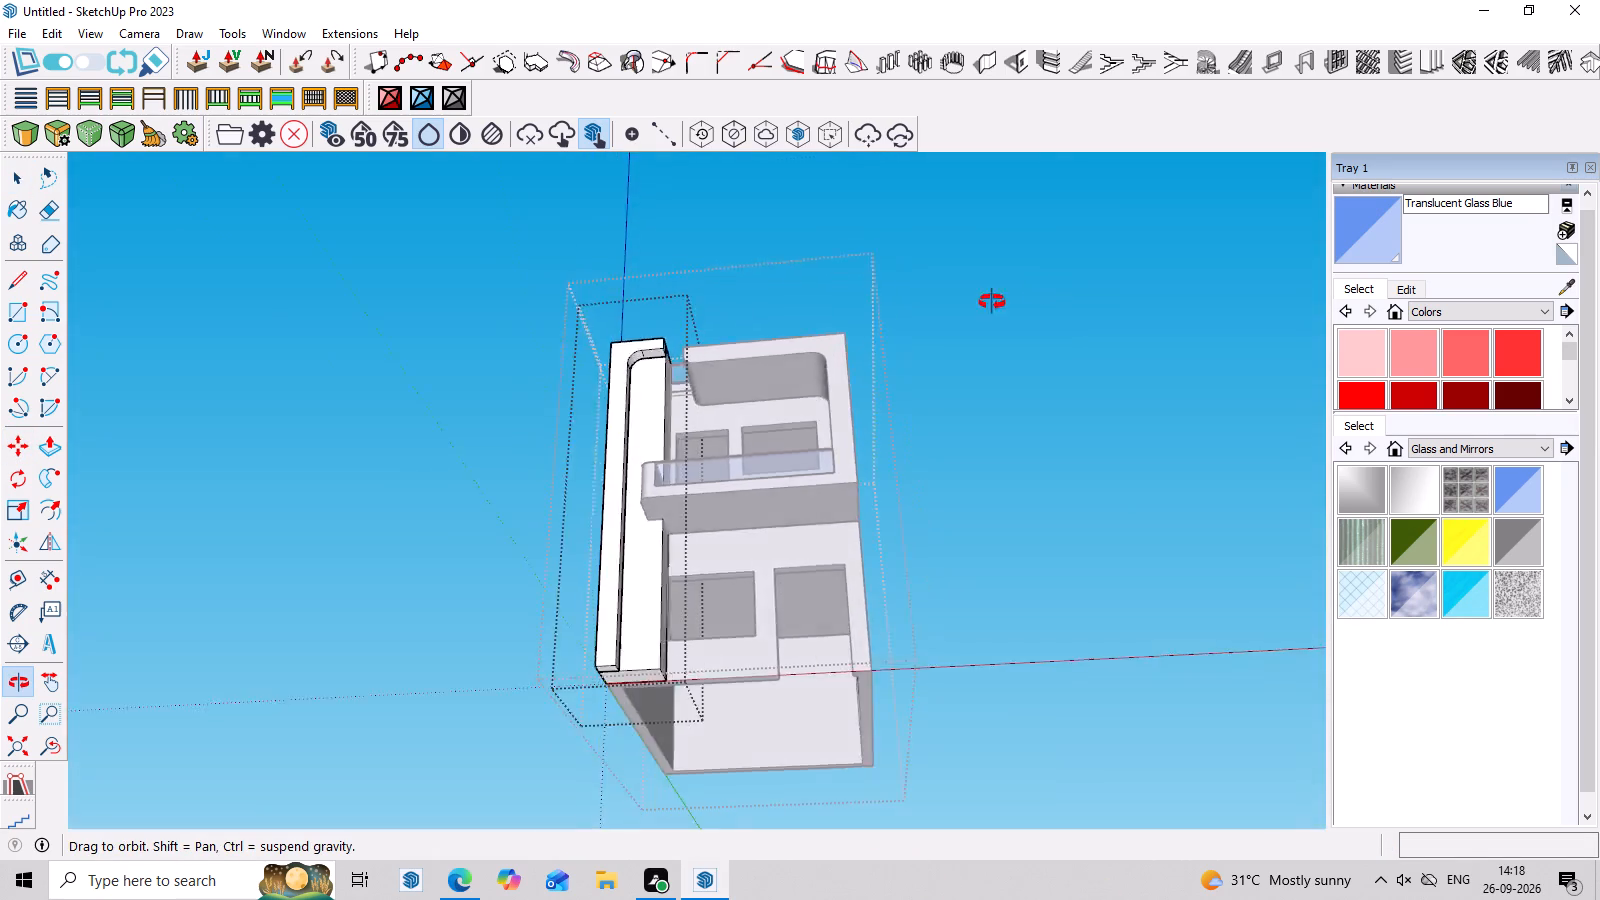
pyautogui.moveTo(992, 302); pyautogui.dragTo(1162, 473, button='middle')
pyautogui.scroll(4, 655, 485)
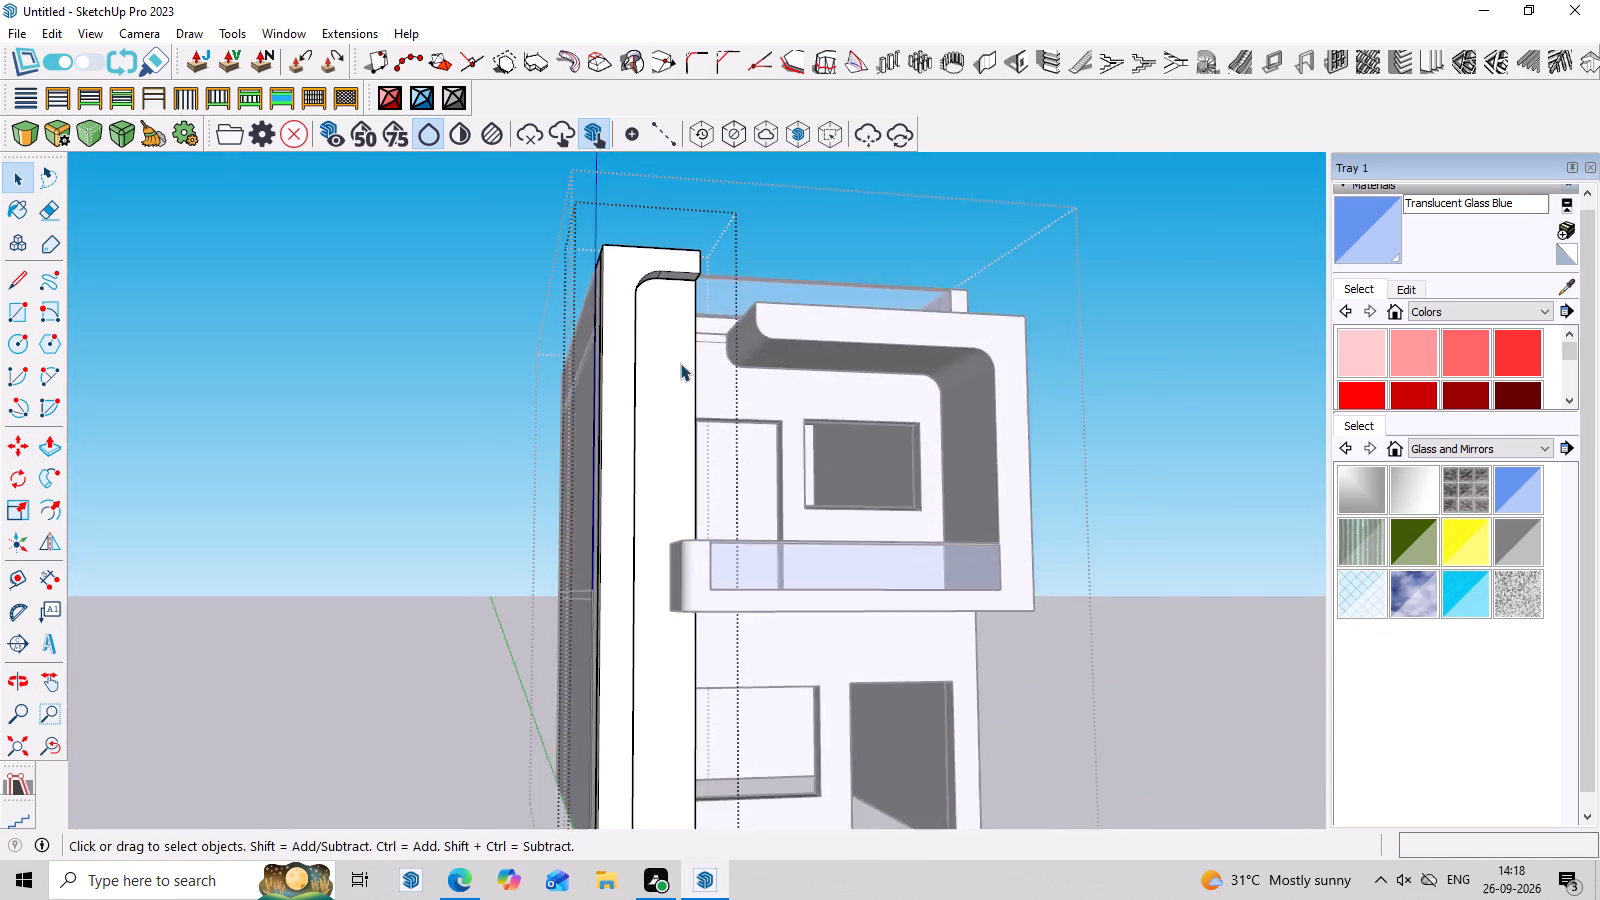
pyautogui.scroll(5, 680, 363)
pyautogui.scroll(-12, 735, 375)
pyautogui.moveTo(1021, 509); pyautogui.dragTo(976, 557, button='middle')
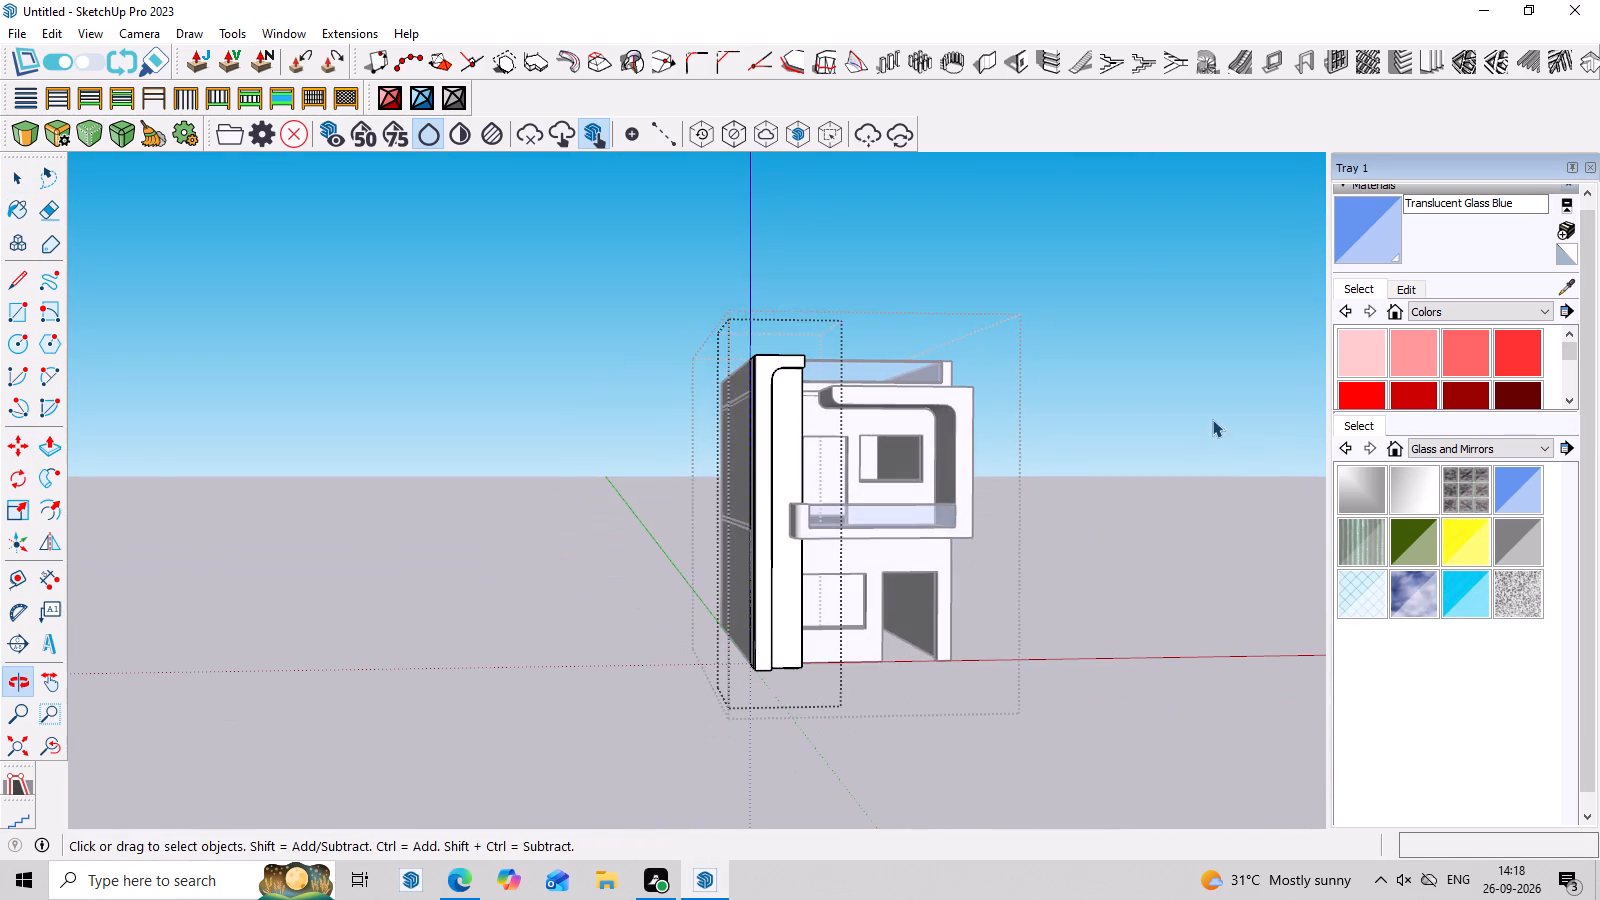
pyautogui.click(1212, 417)
pyautogui.moveTo(1195, 448); pyautogui.dragTo(1146, 464, button='middle')
pyautogui.scroll(3, 1067, 510)
pyautogui.click(1067, 510)
pyautogui.moveTo(1218, 570); pyautogui.dragTo(1219, 608, button='middle')
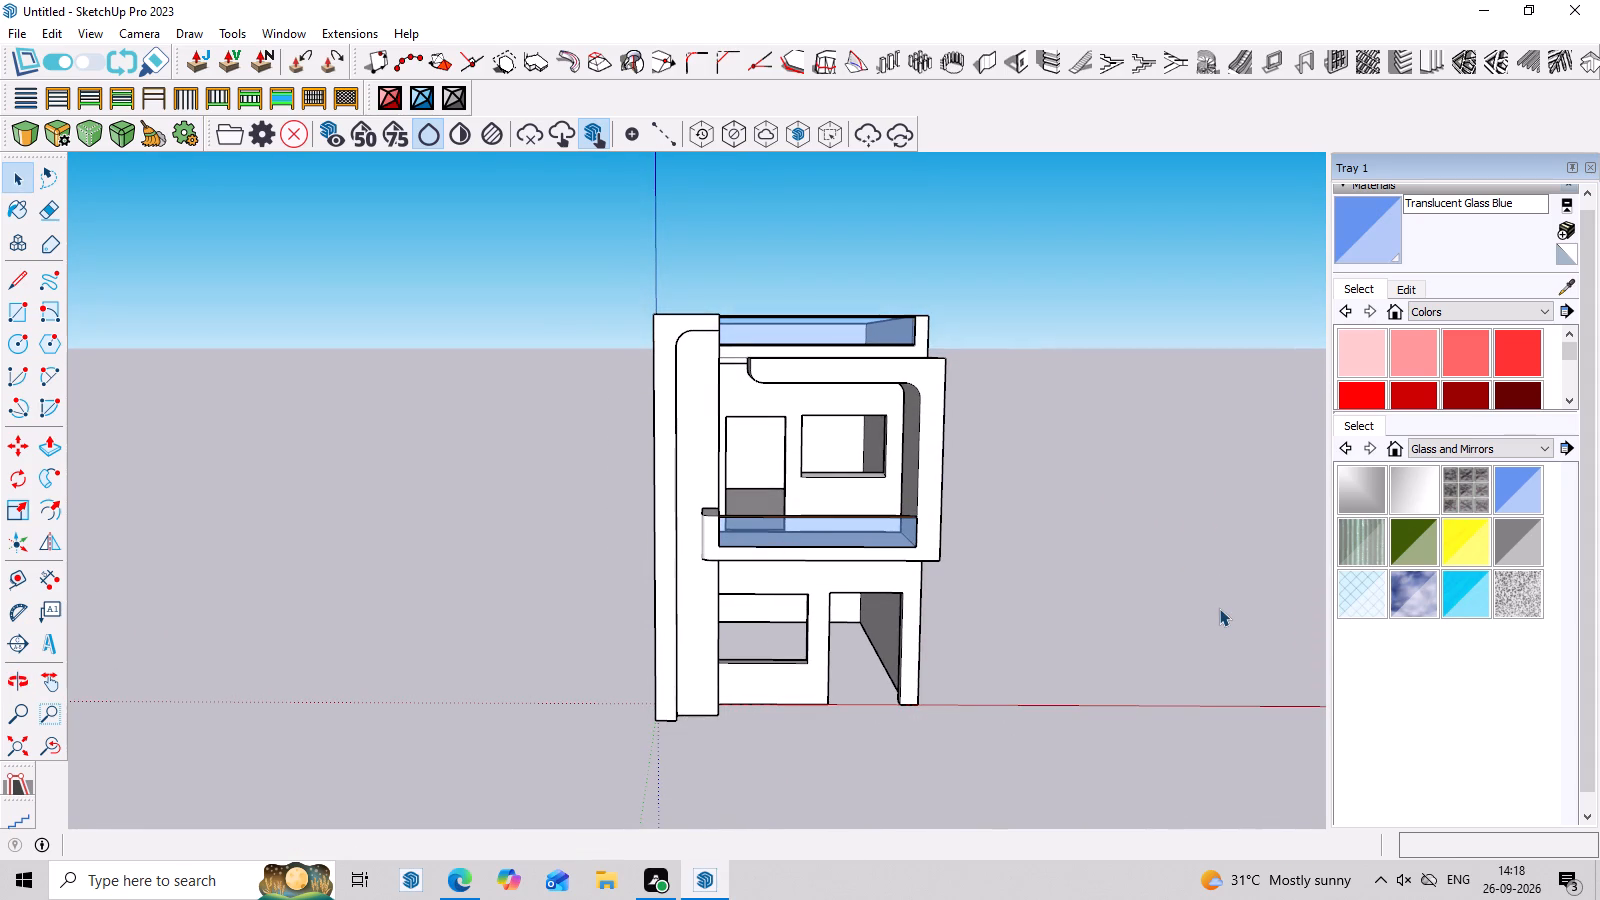
pyautogui.scroll(7, 639, 464)
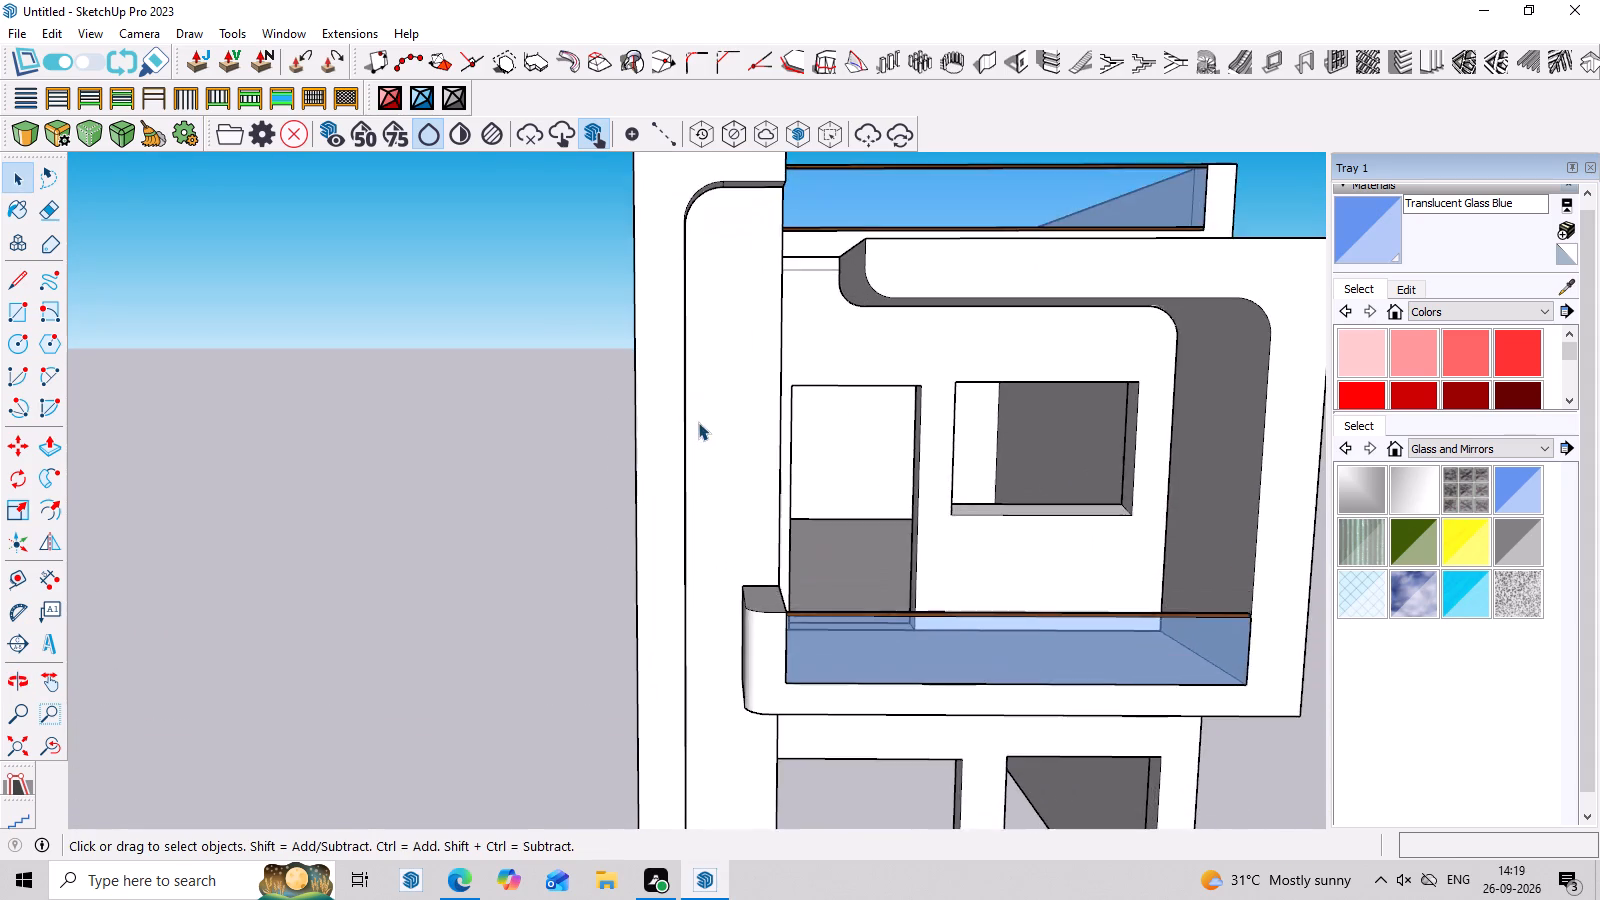
pyautogui.scroll(4, 698, 422)
pyautogui.scroll(-12, 705, 422)
pyautogui.moveTo(726, 486); pyautogui.dragTo(1293, 593, button='middle')
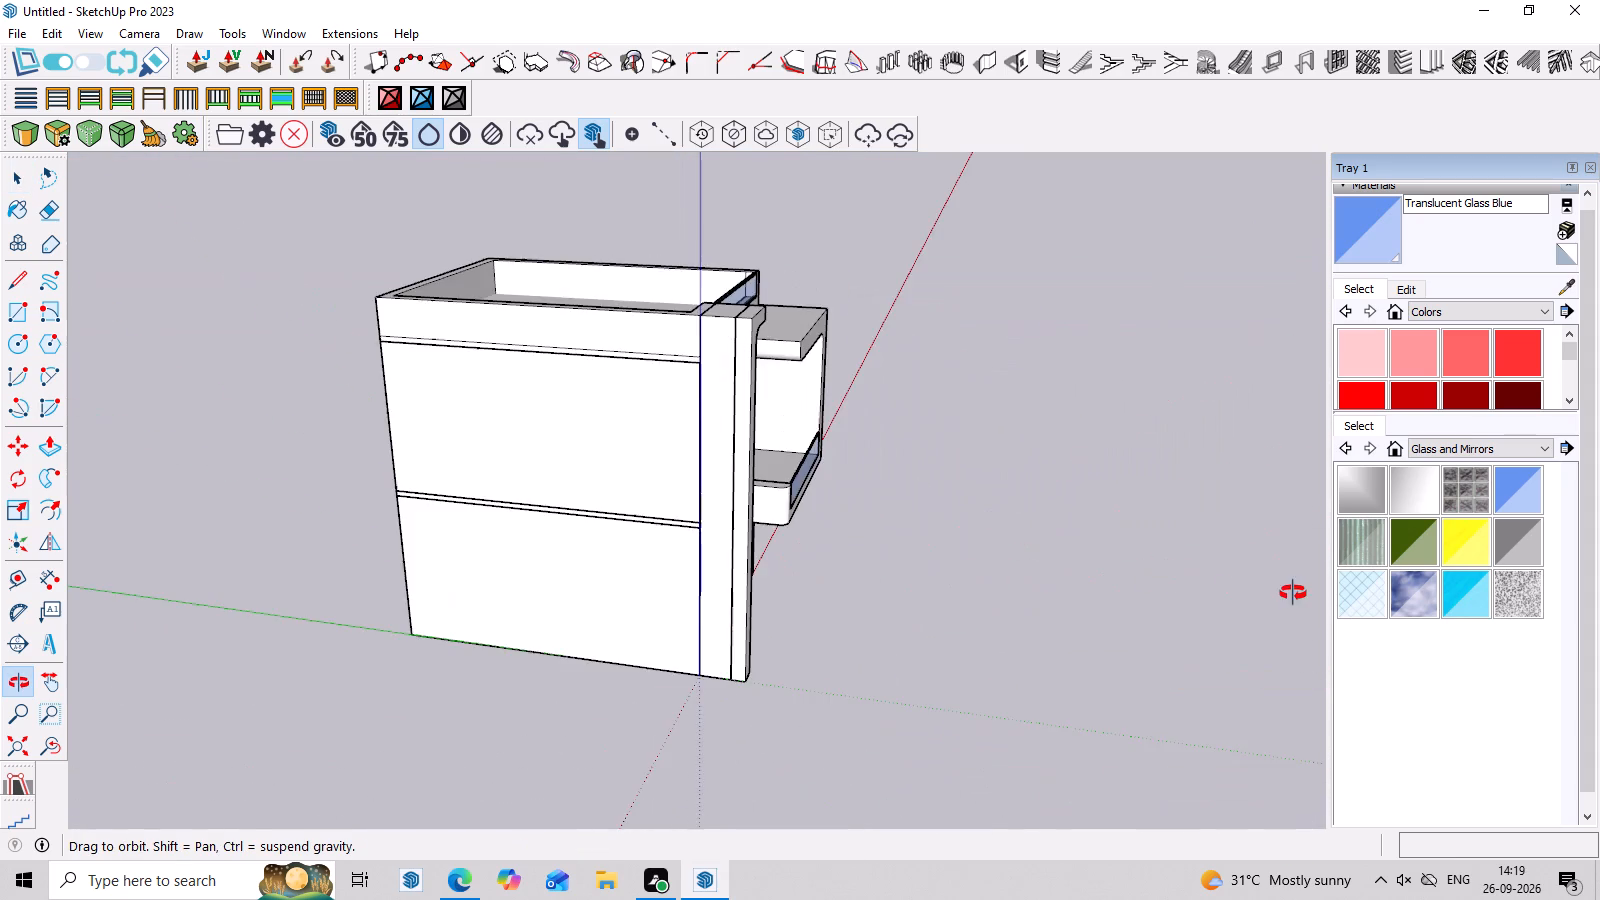
pyautogui.moveTo(1293, 593); pyautogui.dragTo(736, 616, button='middle')
pyautogui.scroll(3, 674, 332)
pyautogui.scroll(-3, 669, 333)
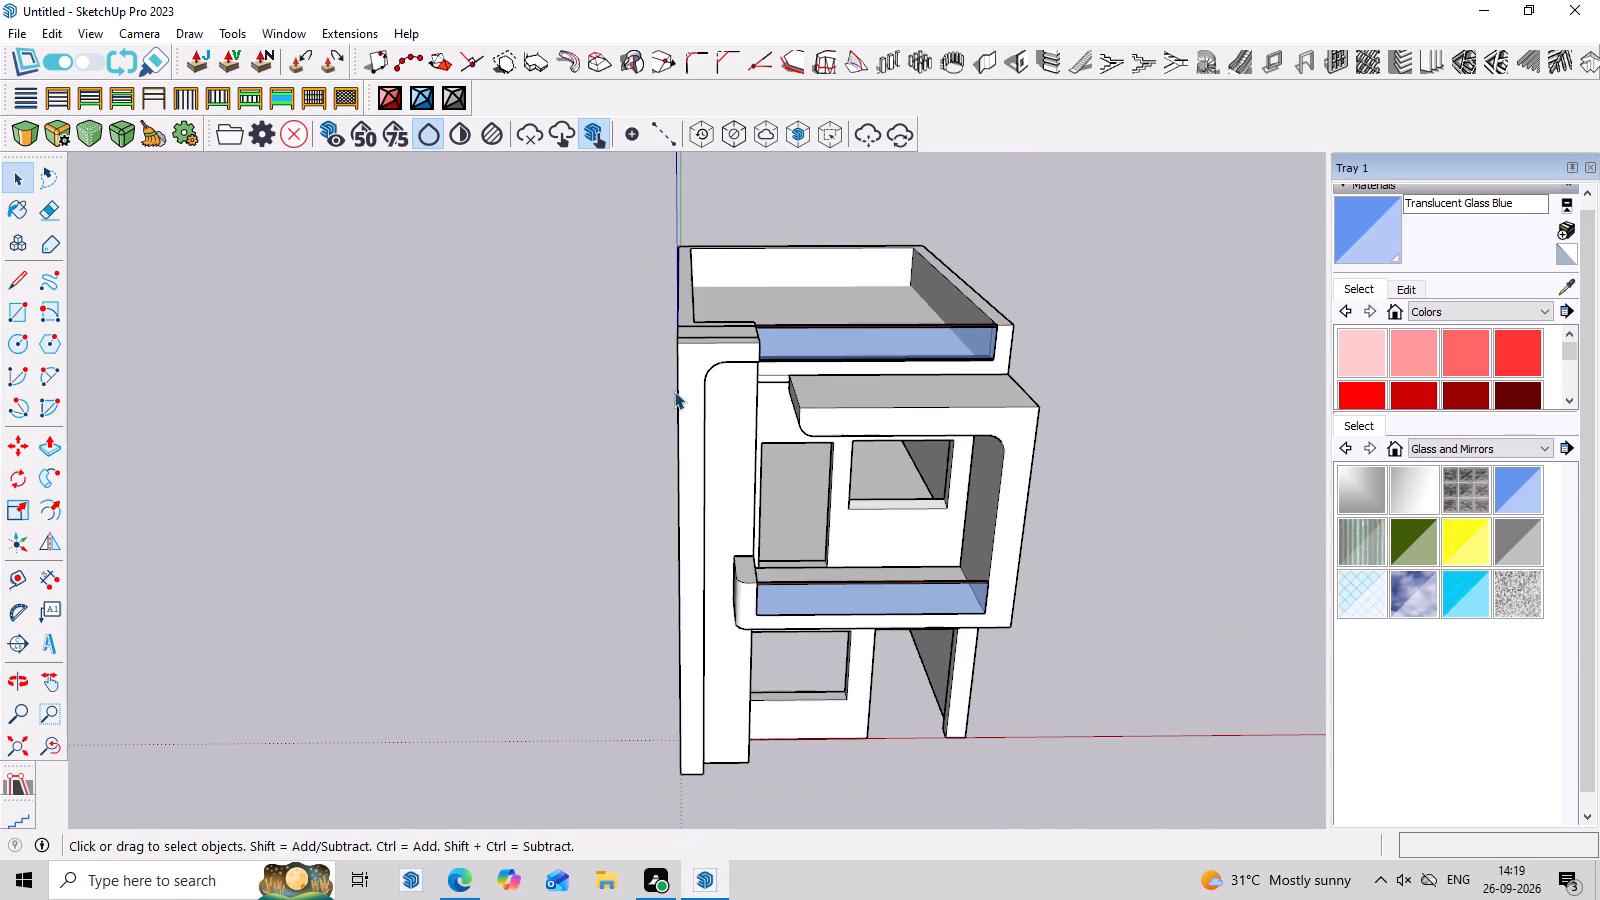
pyautogui.scroll(-4, 674, 391)
pyautogui.moveTo(686, 460); pyautogui.dragTo(711, 359, button='middle')
pyautogui.scroll(8, 698, 408)
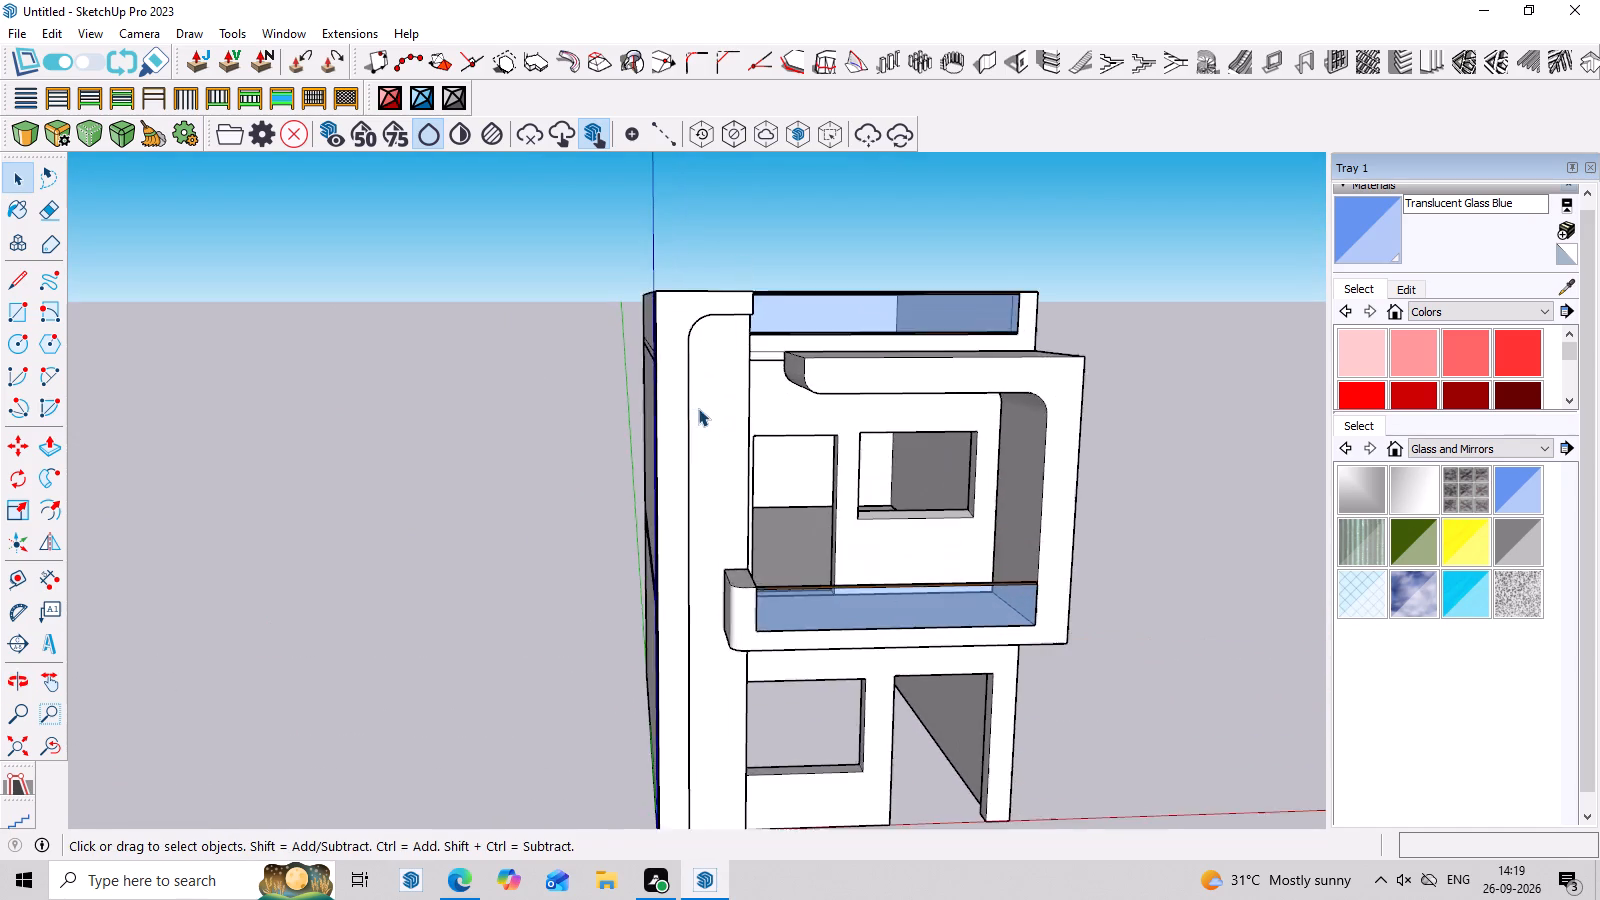
pyautogui.moveTo(698, 408); pyautogui.dragTo(622, 342, button='middle')
pyautogui.scroll(3, 626, 350)
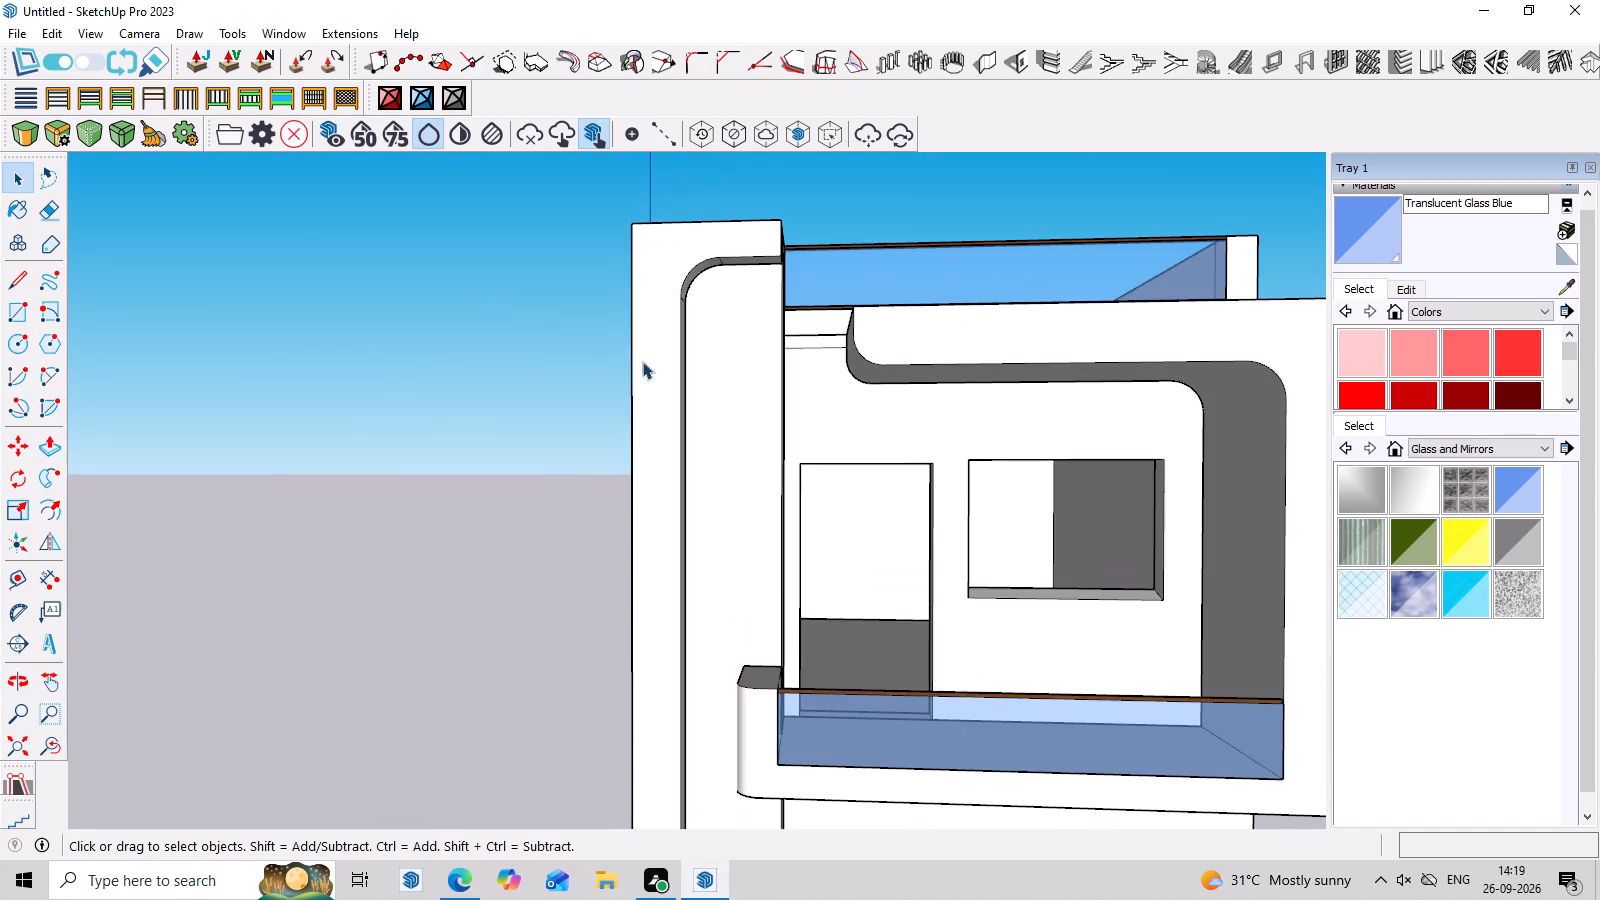
pyautogui.scroll(-3, 682, 396)
pyautogui.scroll(-4, 725, 513)
pyautogui.scroll(-4, 726, 639)
pyautogui.moveTo(730, 670); pyautogui.dragTo(787, 593, button='middle')
pyautogui.scroll(2, 718, 604)
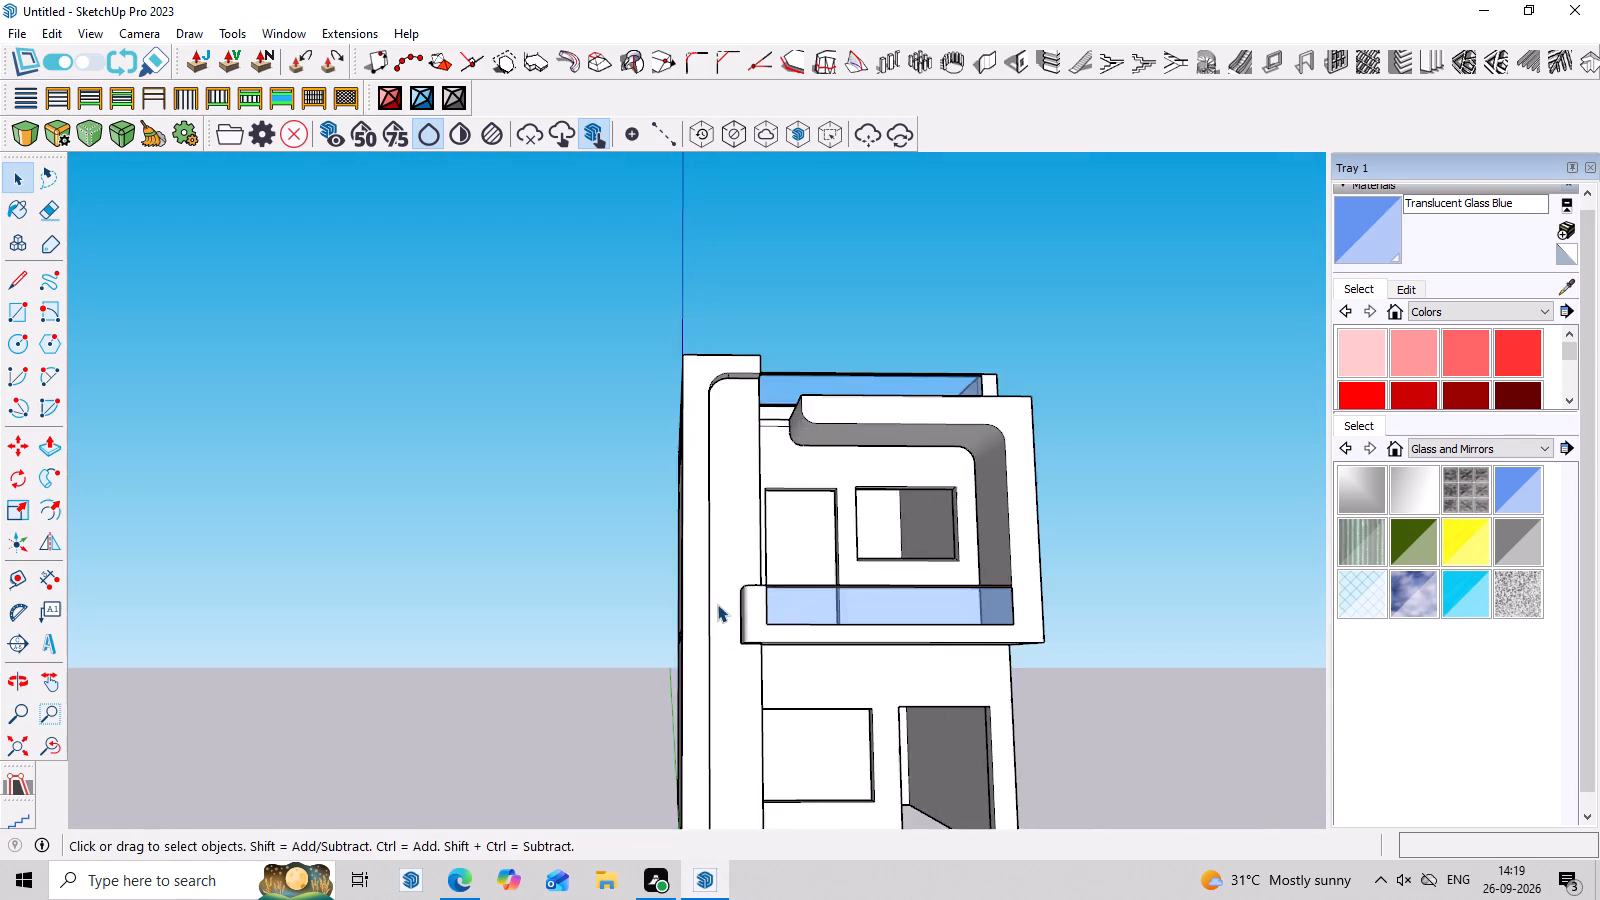
pyautogui.scroll(8, 717, 604)
pyautogui.scroll(-11, 717, 604)
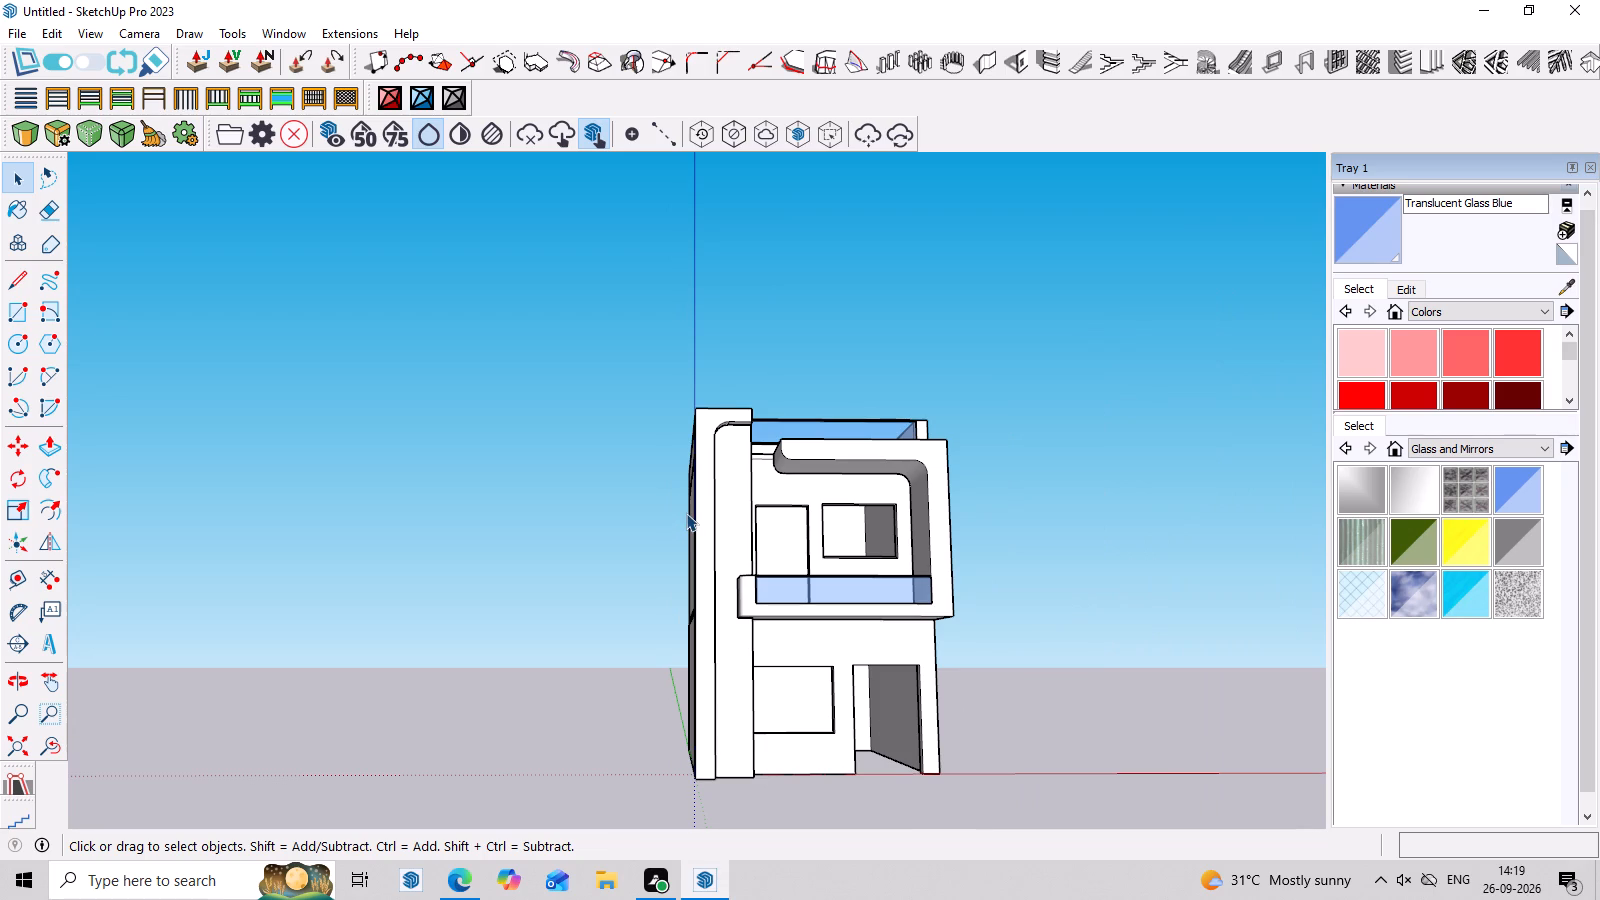
pyautogui.press('space')
pyautogui.click(1047, 442)
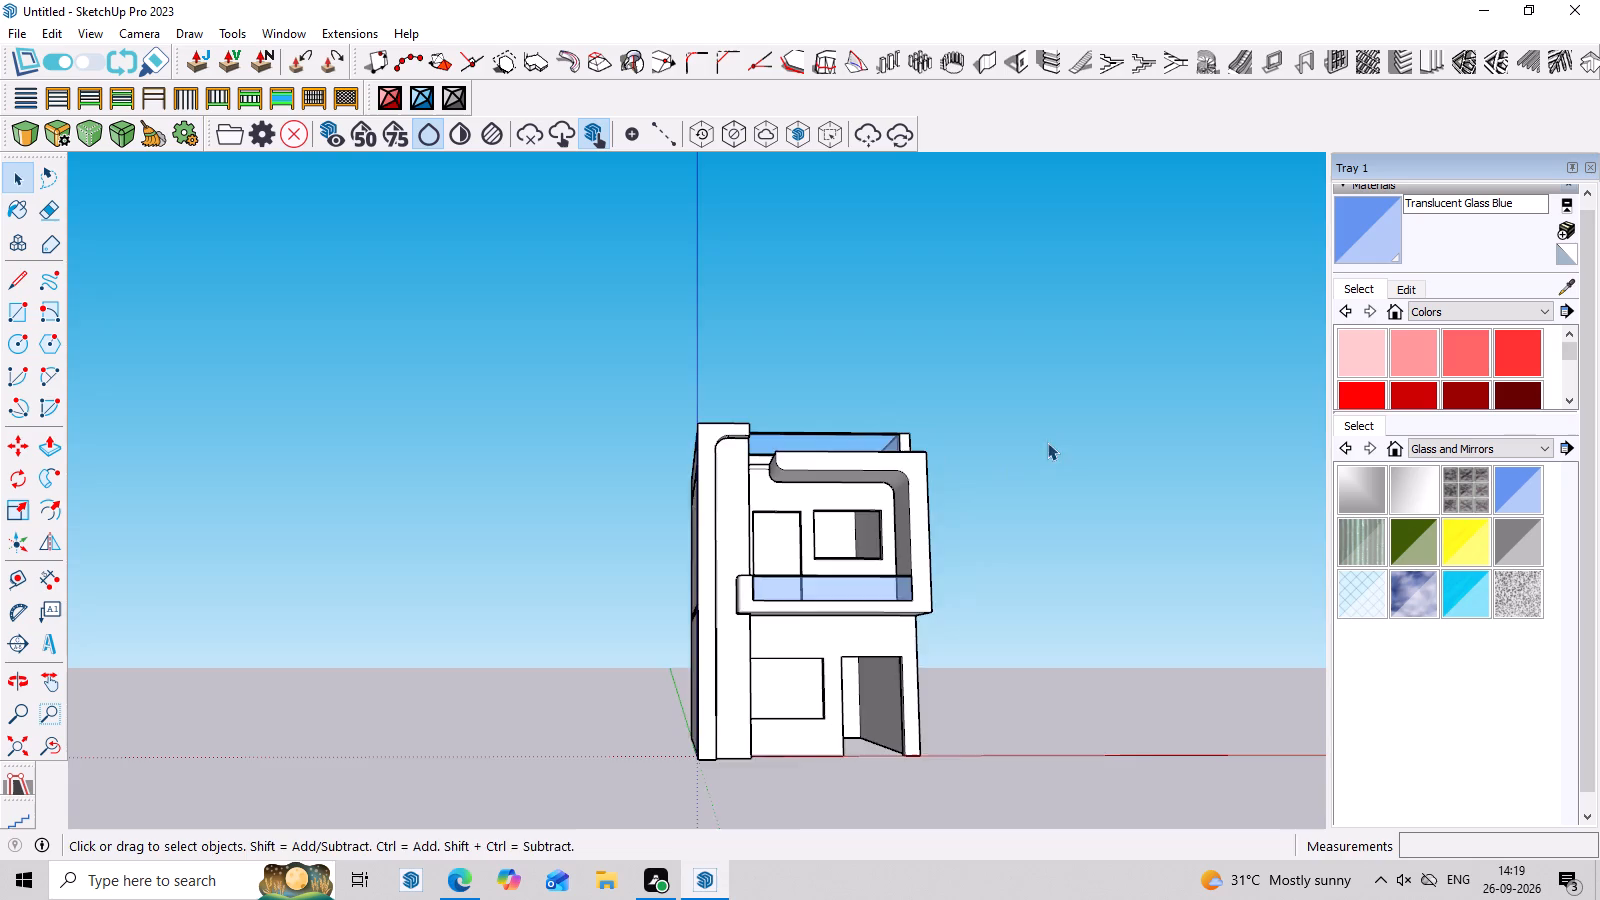
pyautogui.moveTo(1047, 442); pyautogui.dragTo(1011, 530, button='middle')
pyautogui.scroll(8, 912, 586)
pyautogui.moveTo(859, 557); pyautogui.dragTo(1269, 535, button='middle')
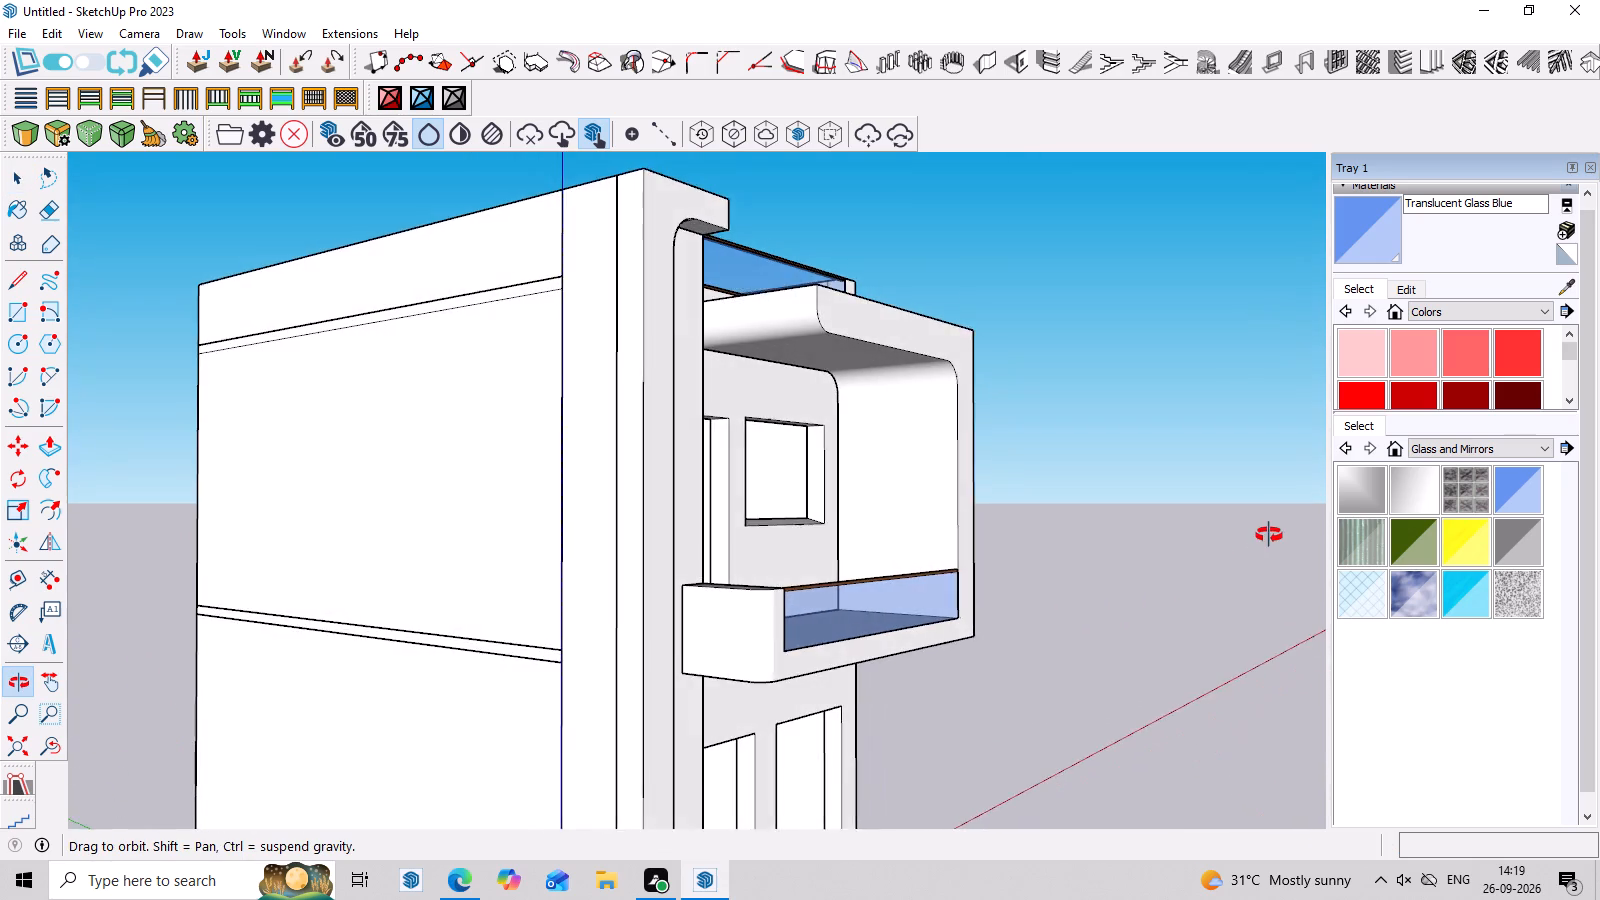
pyautogui.moveTo(1269, 535); pyautogui.dragTo(825, 747, button='middle')
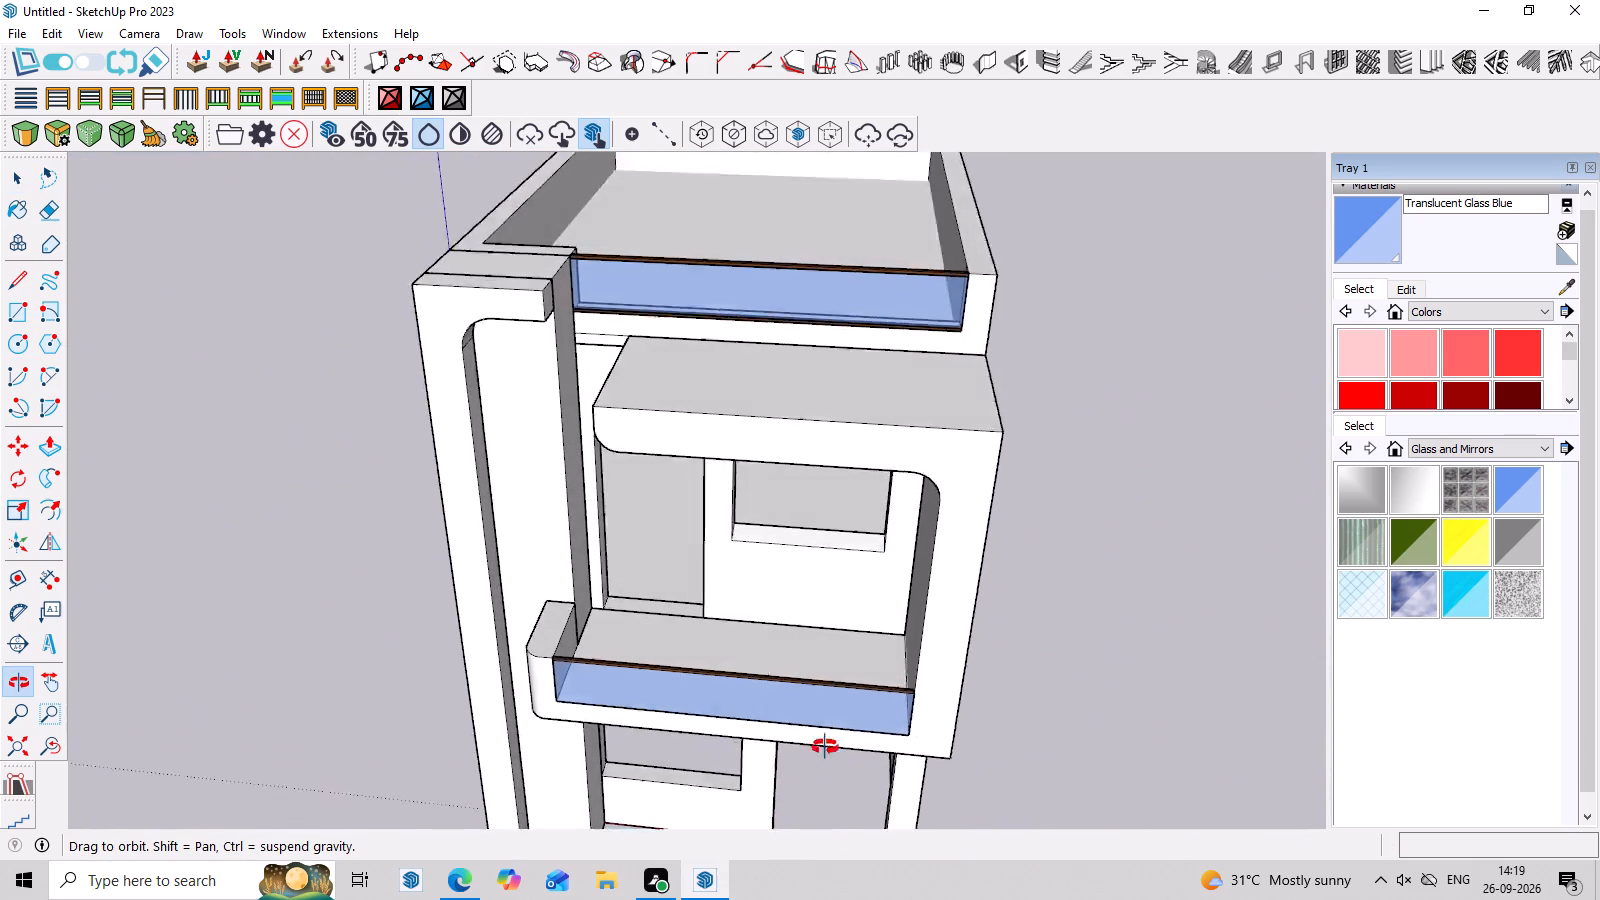
pyautogui.moveTo(825, 747); pyautogui.dragTo(905, 635, button='middle')
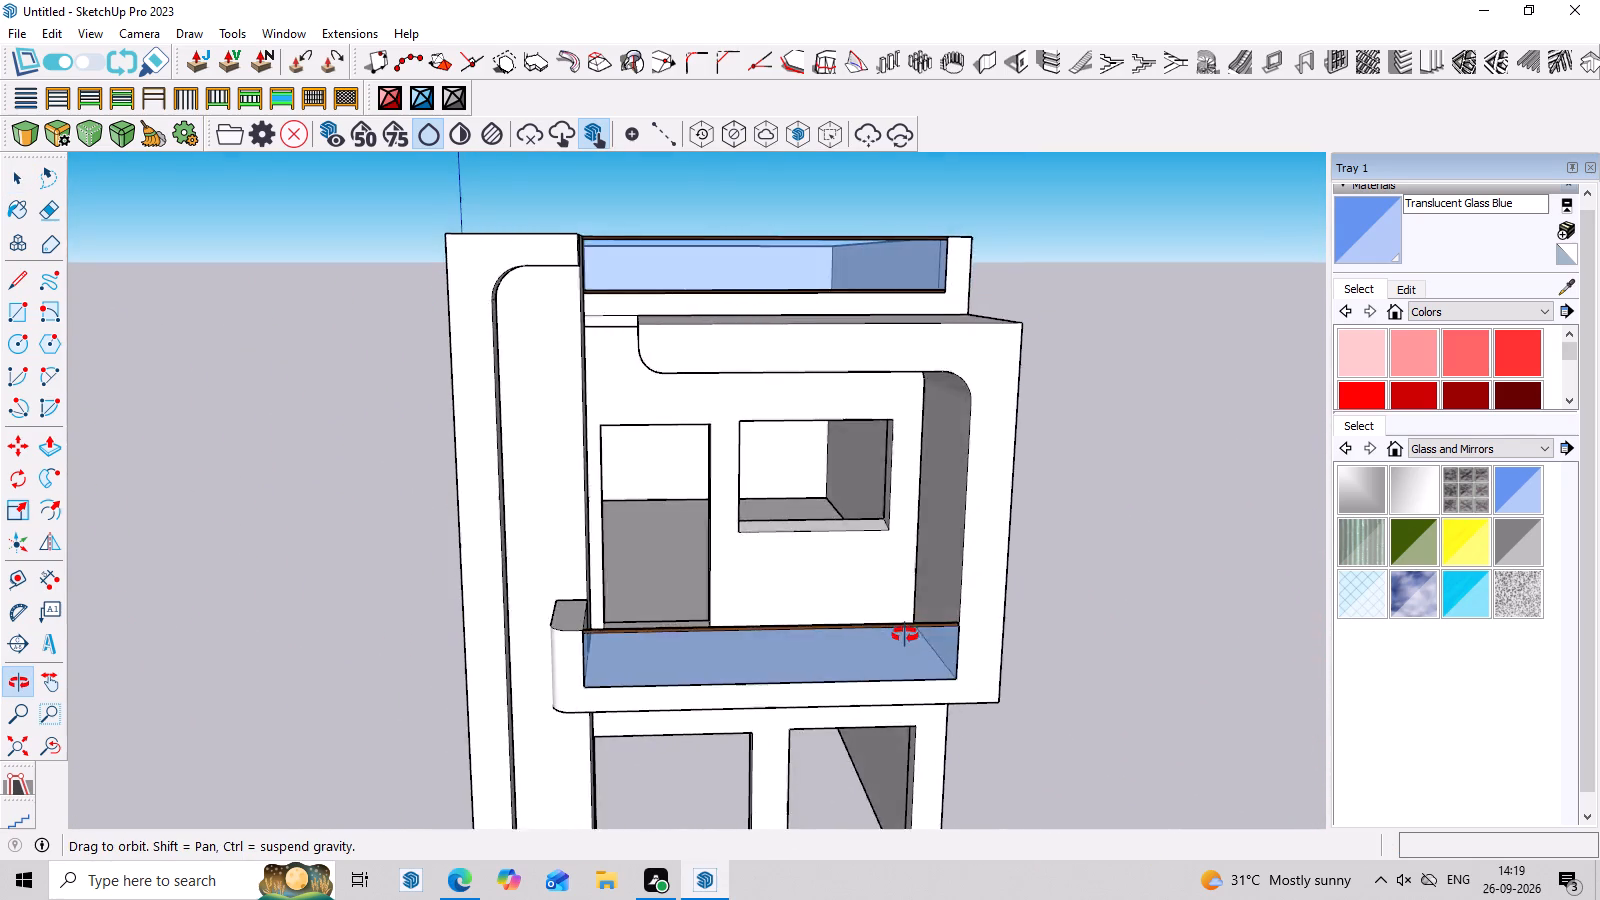
pyautogui.moveTo(905, 635); pyautogui.dragTo(889, 558, button='middle')
pyautogui.scroll(-7, 890, 556)
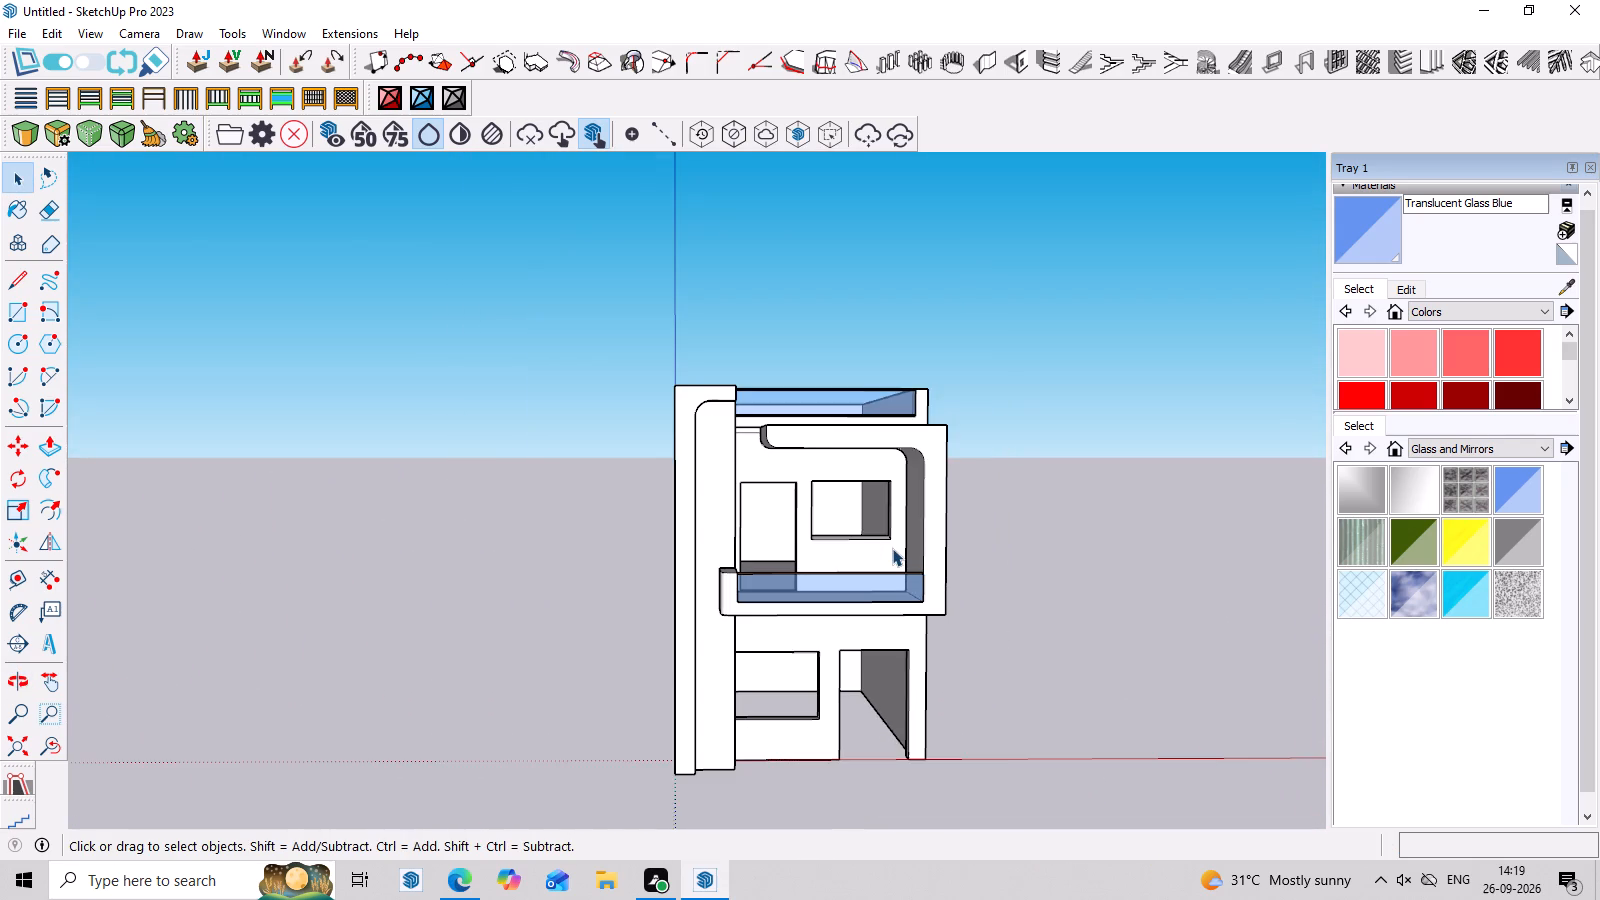
pyautogui.middleClick(892, 548)
pyautogui.scroll(10, 726, 639)
pyautogui.moveTo(725, 633); pyautogui.dragTo(722, 634, button='middle')
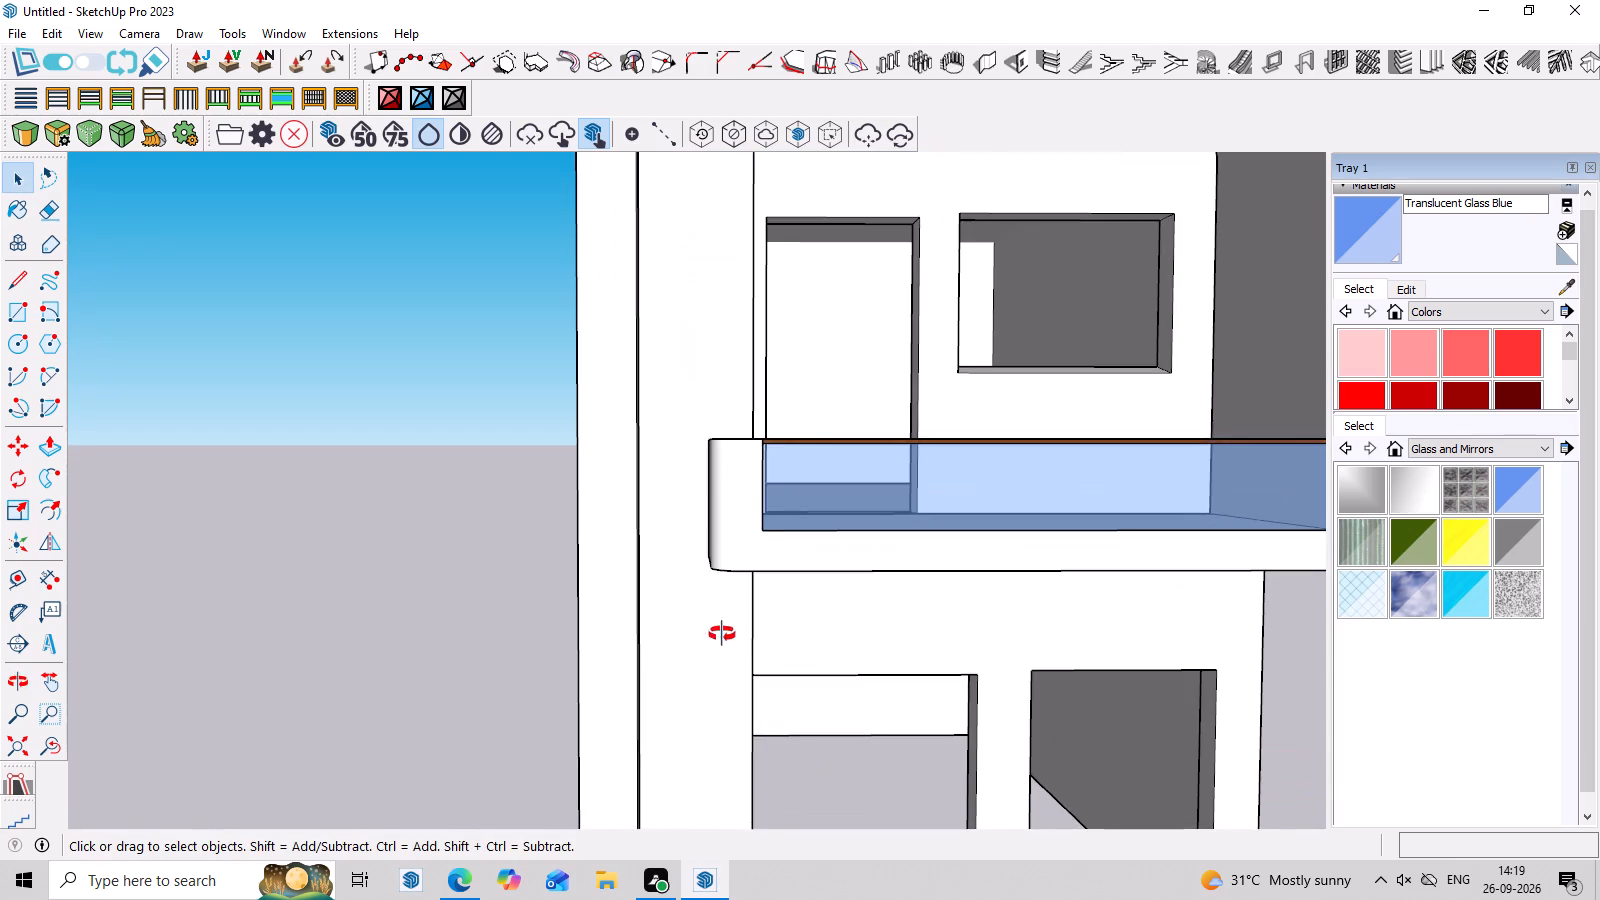
pyautogui.moveTo(722, 634); pyautogui.dragTo(696, 878, button='middle')
pyautogui.moveTo(690, 370); pyautogui.dragTo(600, 627, button='middle')
pyautogui.moveTo(631, 455); pyautogui.dragTo(618, 338, button='middle')
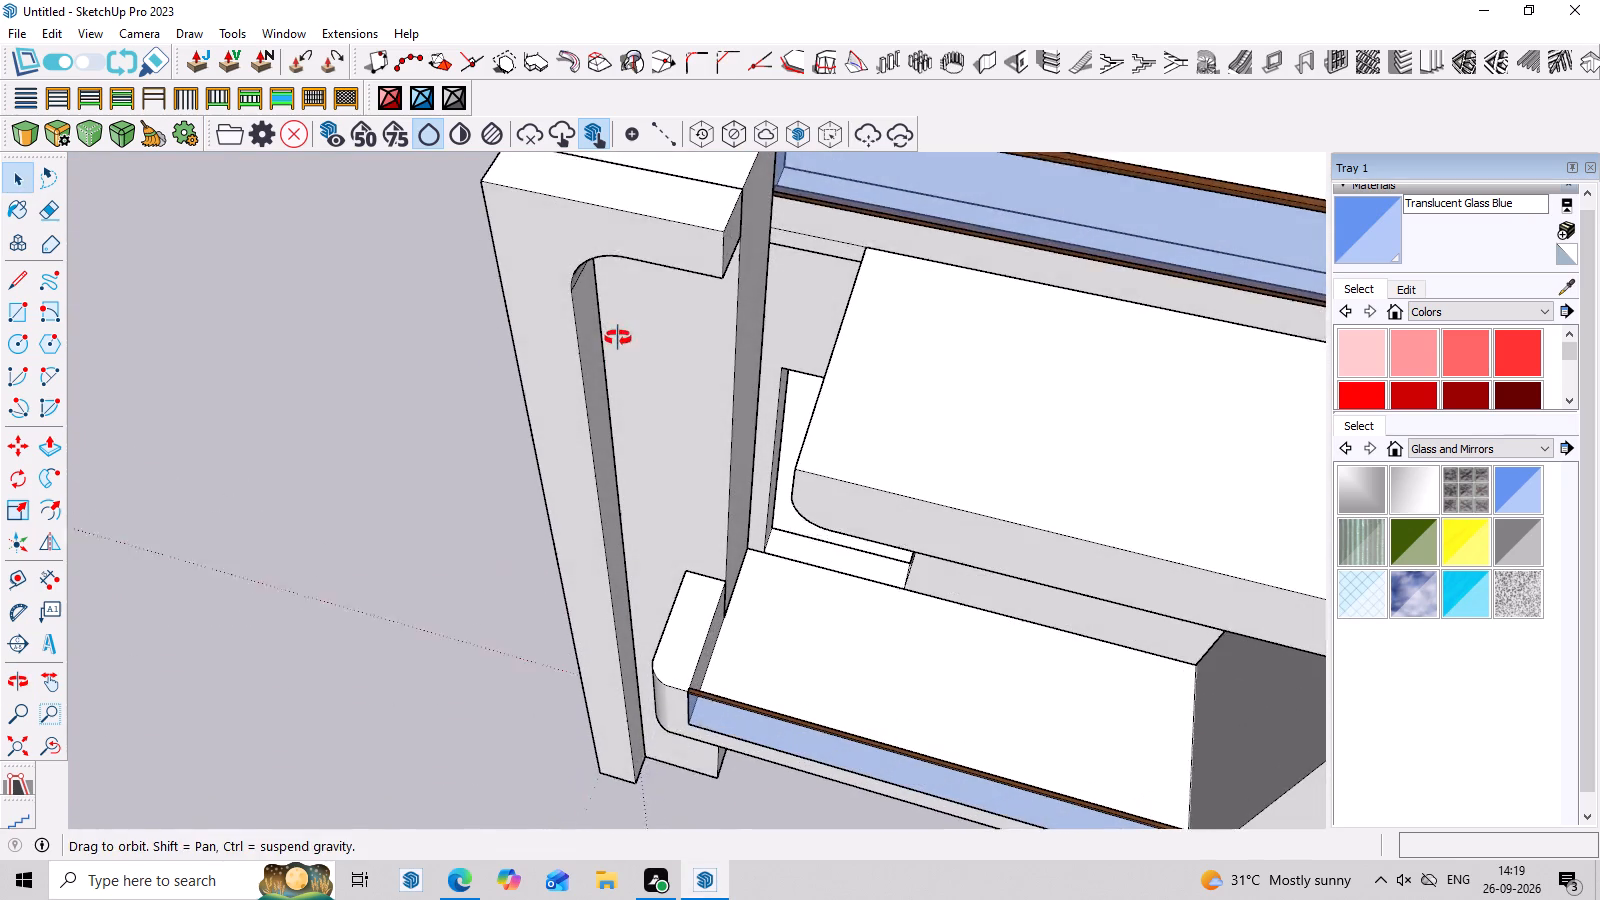
pyautogui.moveTo(618, 338); pyautogui.dragTo(618, 335, button='middle')
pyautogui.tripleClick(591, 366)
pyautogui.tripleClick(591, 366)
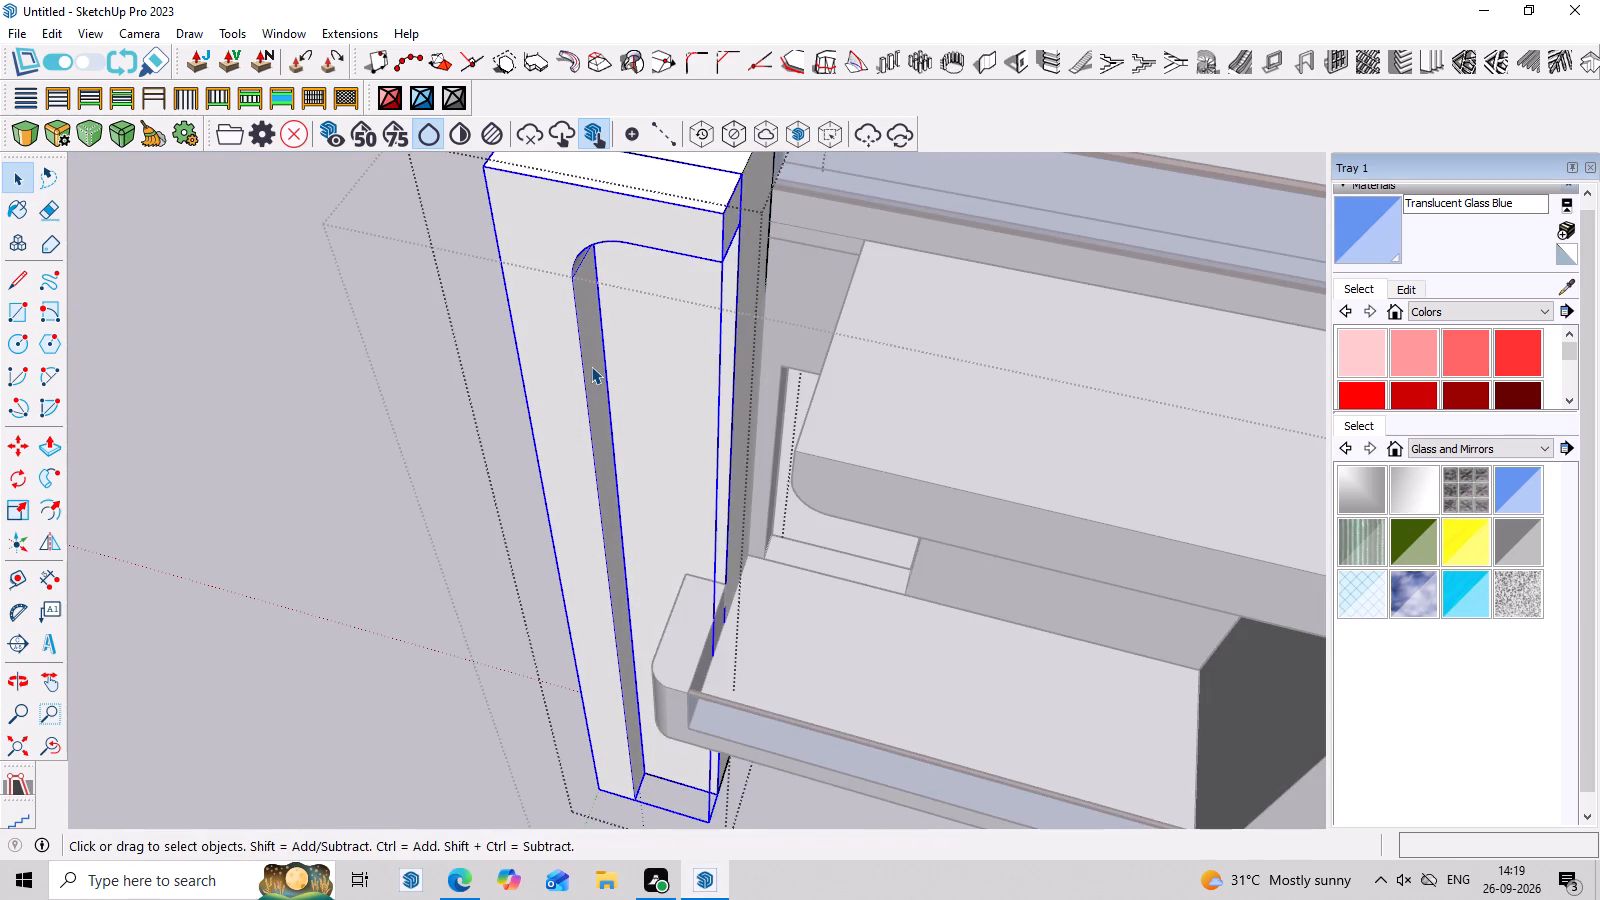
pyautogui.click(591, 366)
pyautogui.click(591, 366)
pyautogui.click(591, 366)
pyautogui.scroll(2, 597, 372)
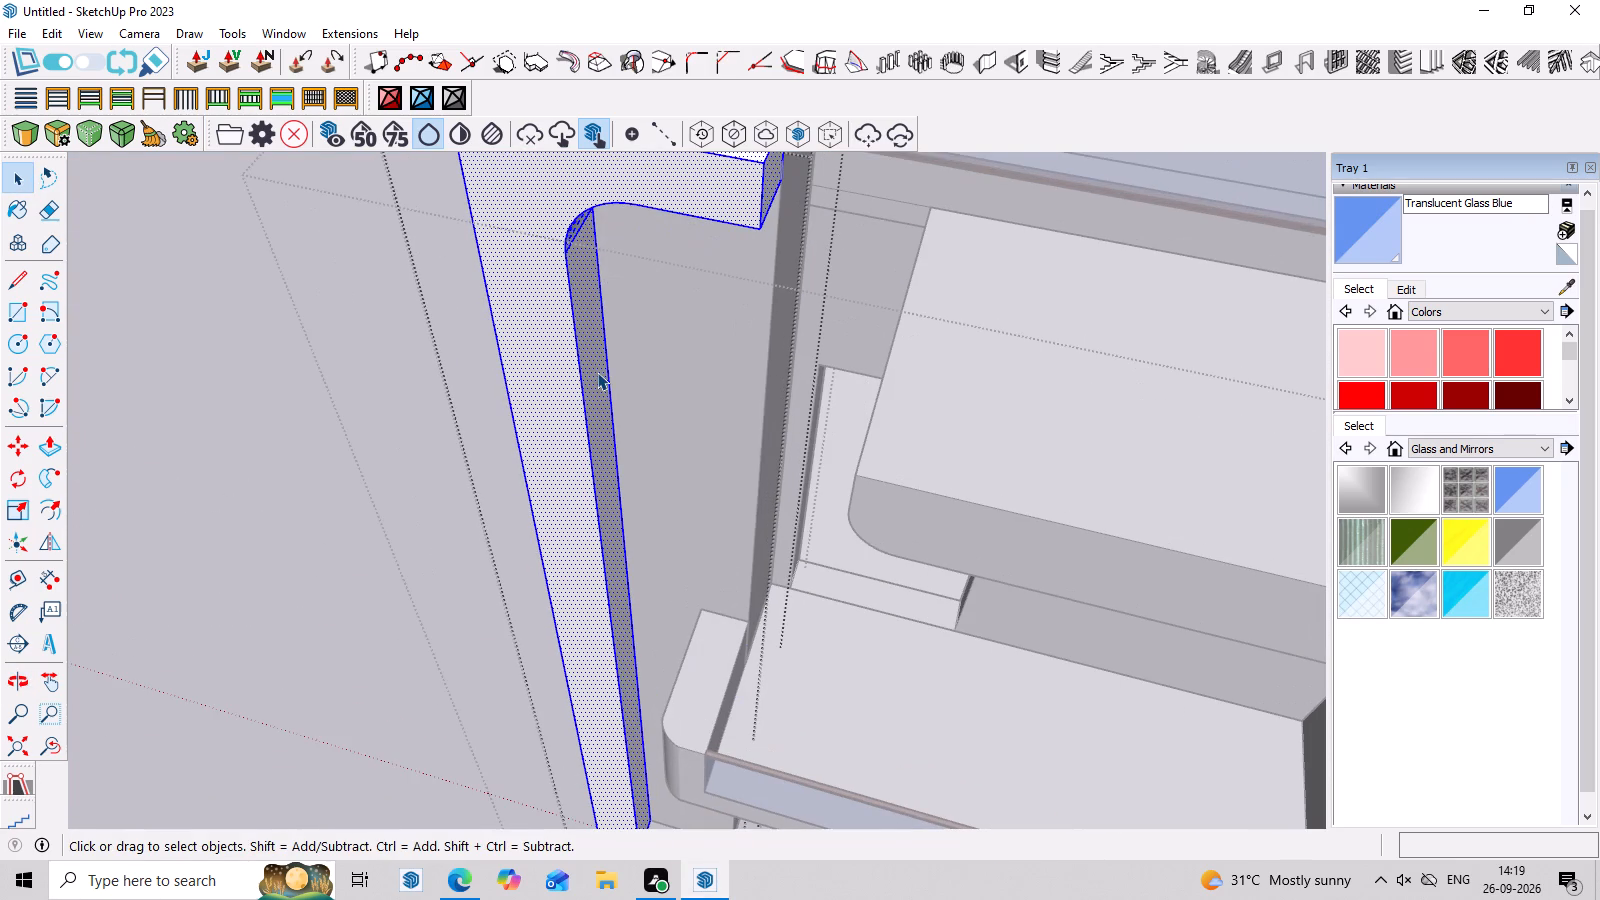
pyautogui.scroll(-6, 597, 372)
# Undo the inverted-L panel's recent moves, back to before it was placed on the corner pillar.
pyautogui.hotkey('ctrl', 'z')
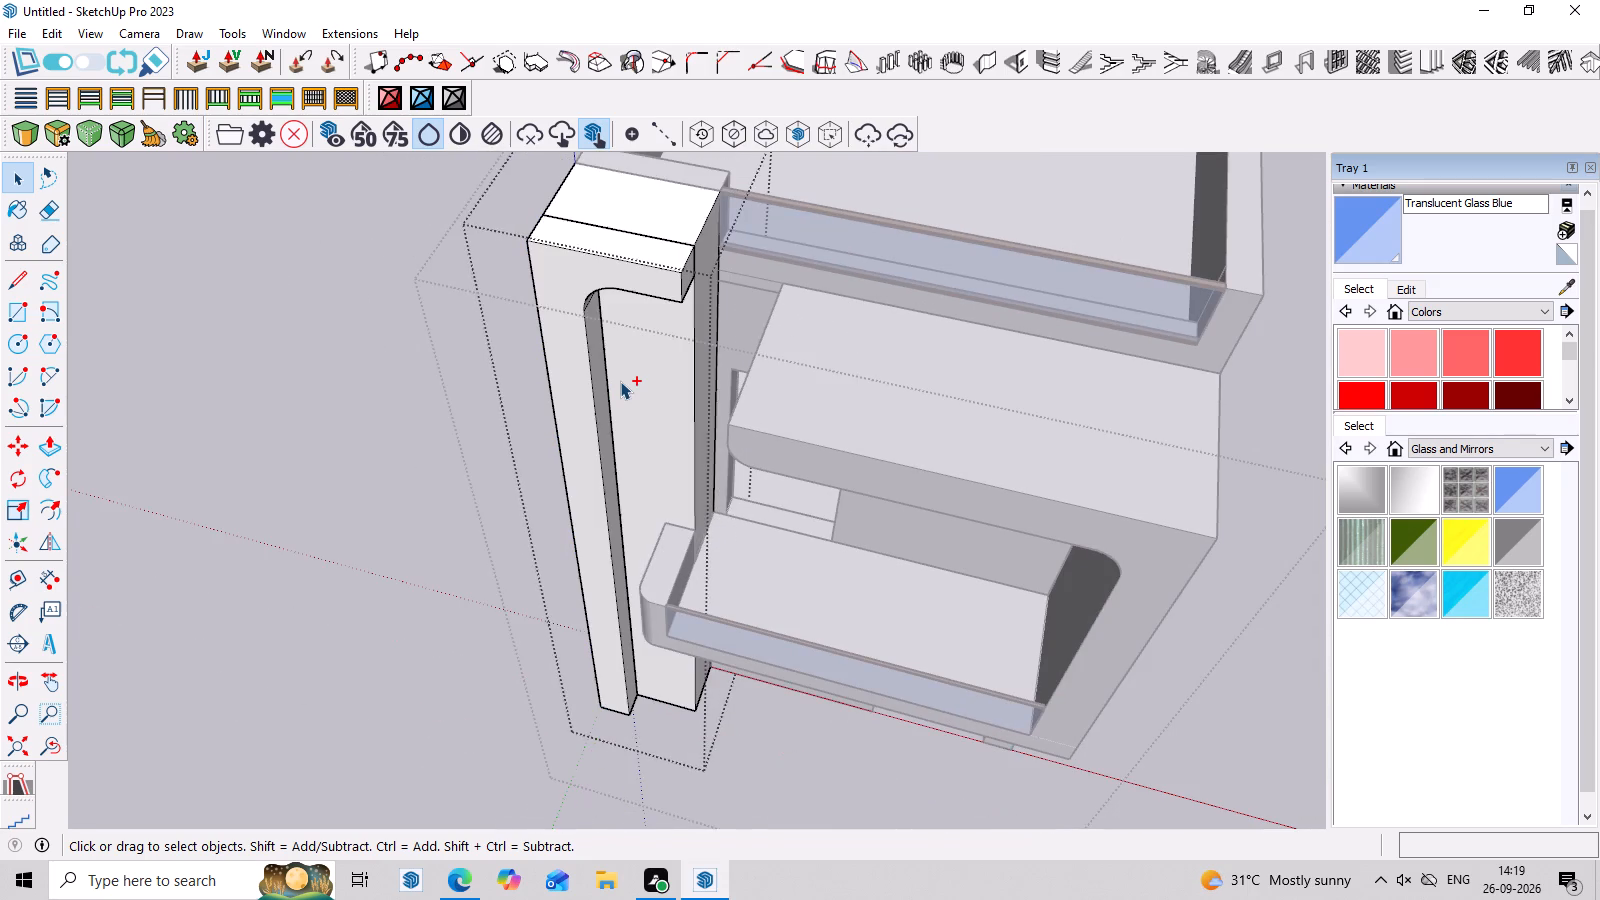
pyautogui.hotkey('ctrl', 'z')
pyautogui.hotkey('ctrl', 'z')
pyautogui.hotkey('ctrl', 'z')
pyautogui.hotkey('ctrl', 'z')
pyautogui.hotkey('ctrl', 'z')
pyautogui.hotkey('ctrl', 'z')
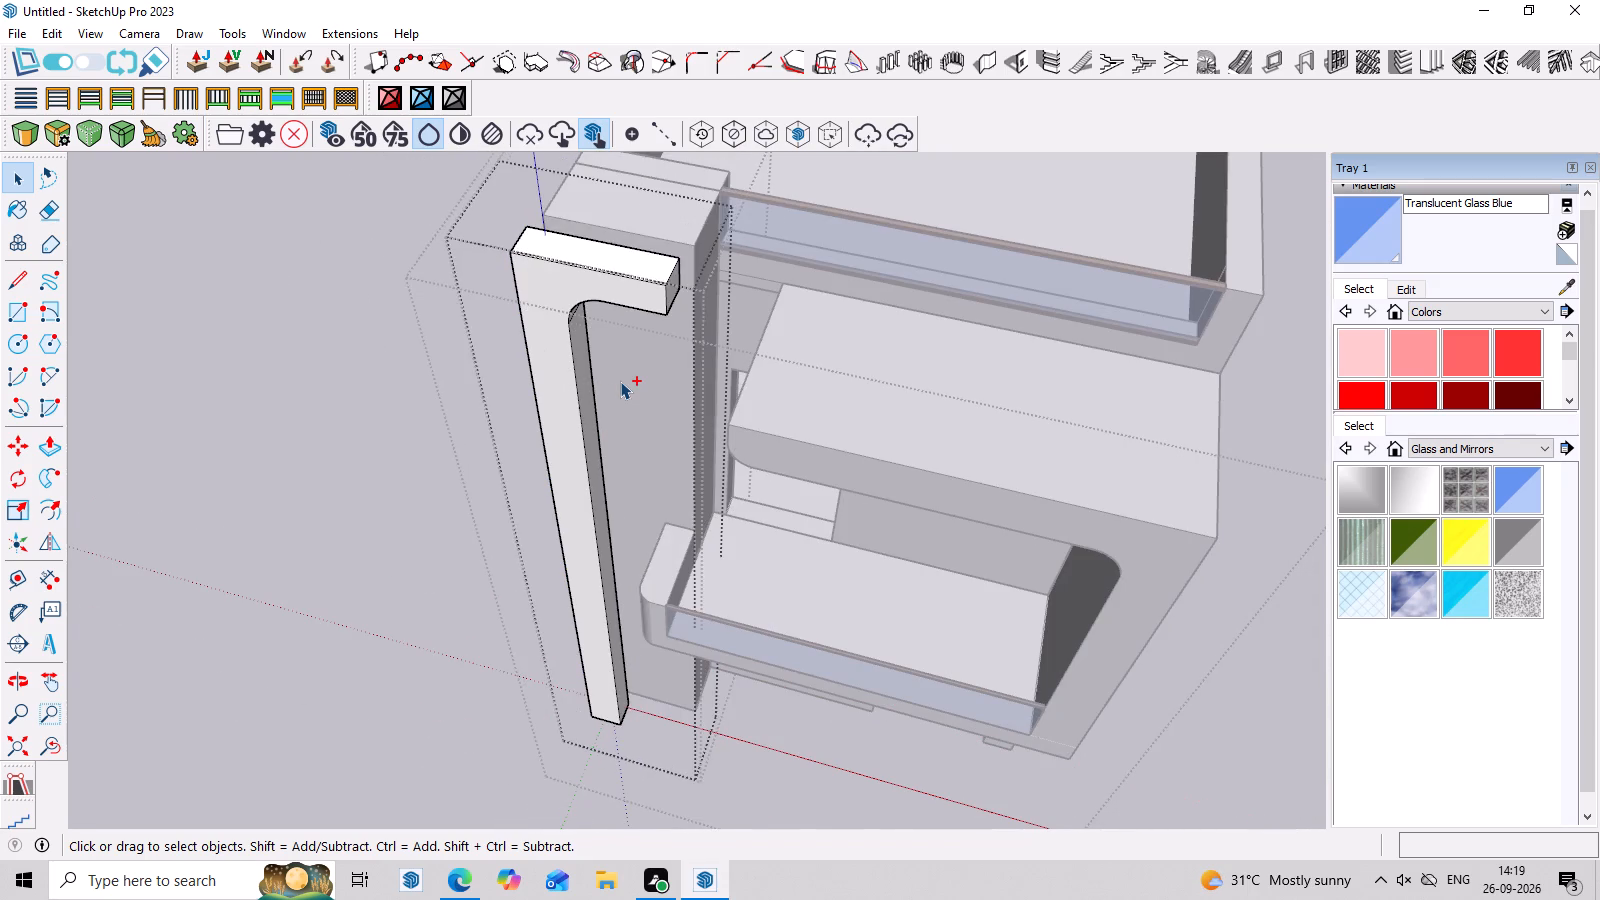
pyautogui.hotkey('ctrl', 'z')
pyautogui.hotkey('ctrl', 'z')
pyautogui.hotkey('ctrl', 'z')
pyautogui.hotkey('ctrl', 'z')
pyautogui.hotkey('ctrl', 'z')
pyautogui.hotkey('ctrl', 'z')
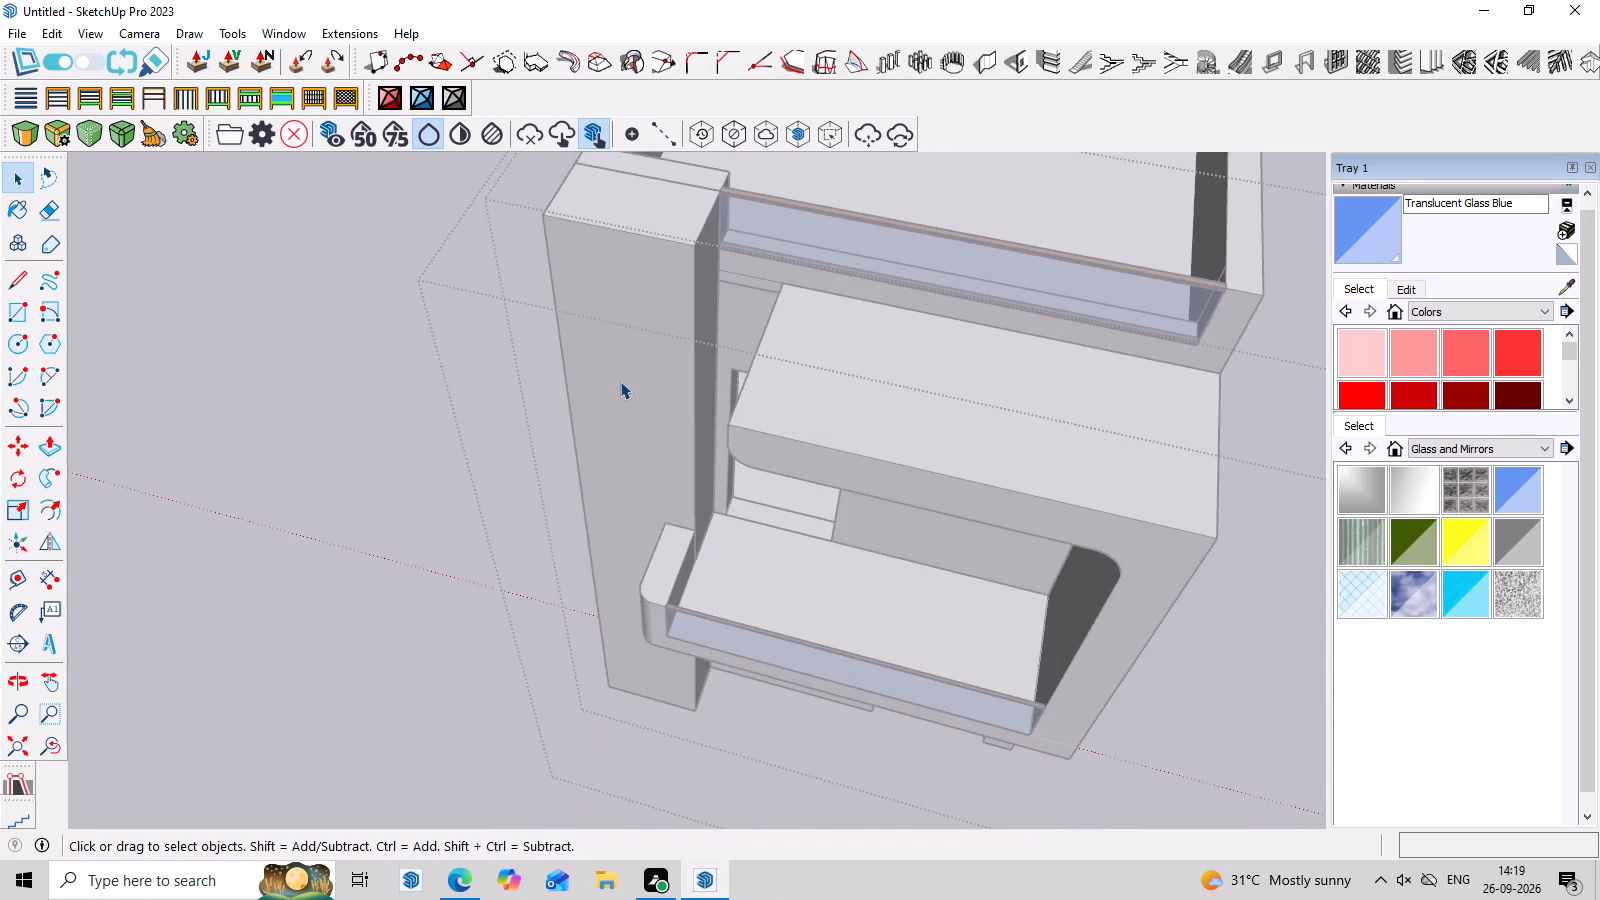
pyautogui.scroll(-13, 635, 394)
pyautogui.moveTo(1209, 534); pyautogui.dragTo(951, 322, button='middle')
pyautogui.scroll(3, 1053, 500)
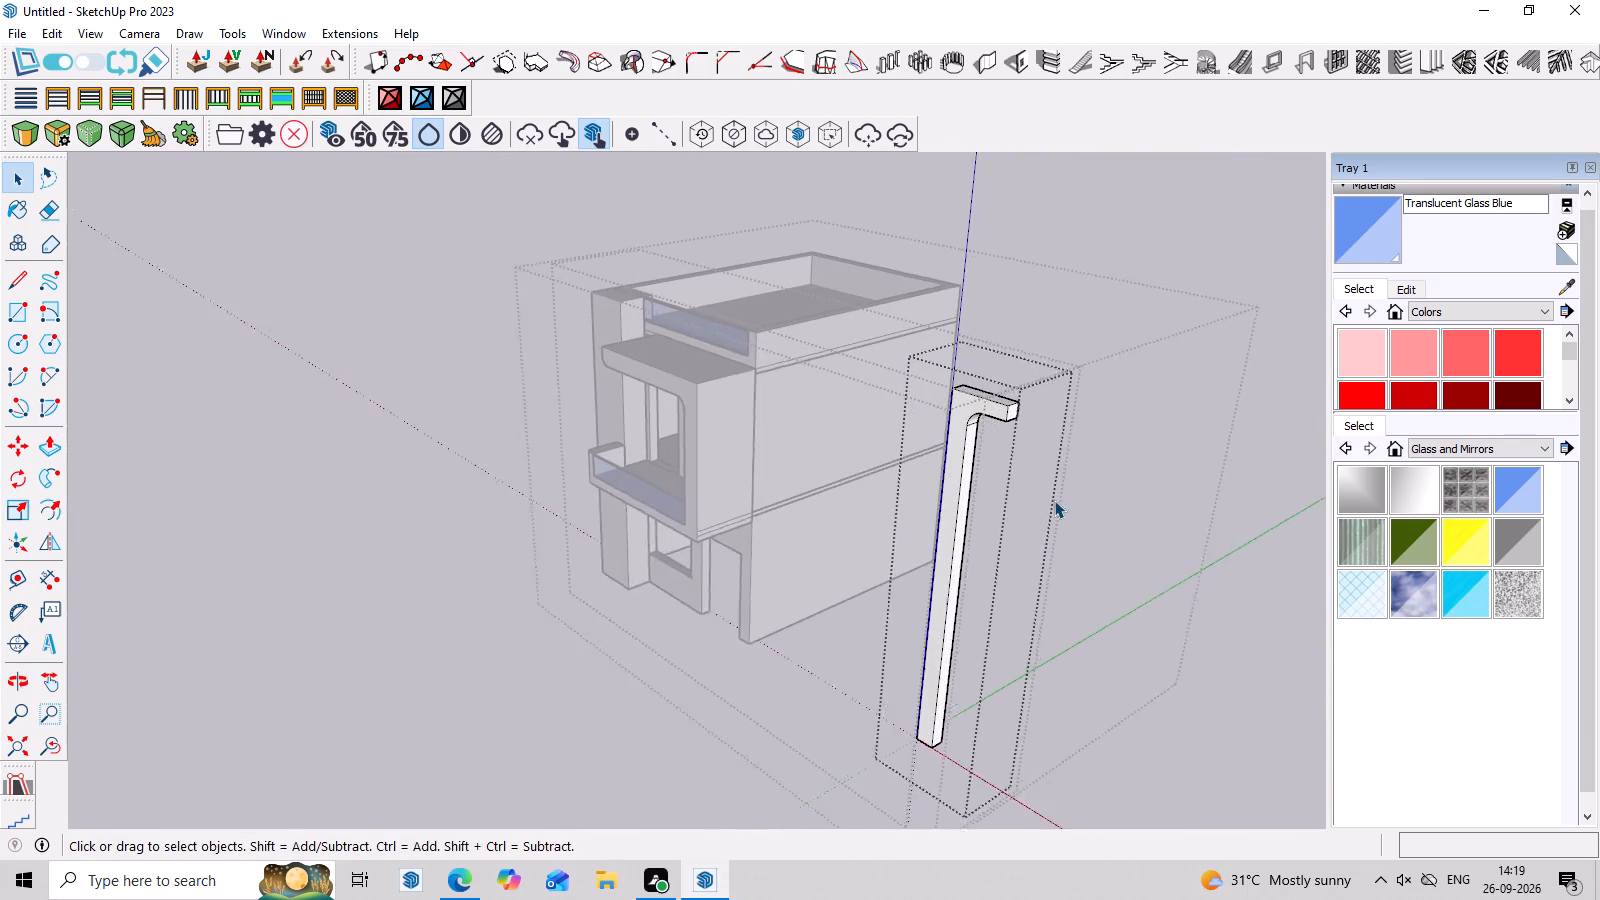
# Undo the inverted-L panel's thickness, cut-out and profile lines, back to the plain tall rectangular face beside the house.
pyautogui.scroll(1, 1054, 500)
pyautogui.hotkey('ctrl', 'z')
pyautogui.hotkey('ctrl', 'z')
pyautogui.hotkey('ctrl', 'z')
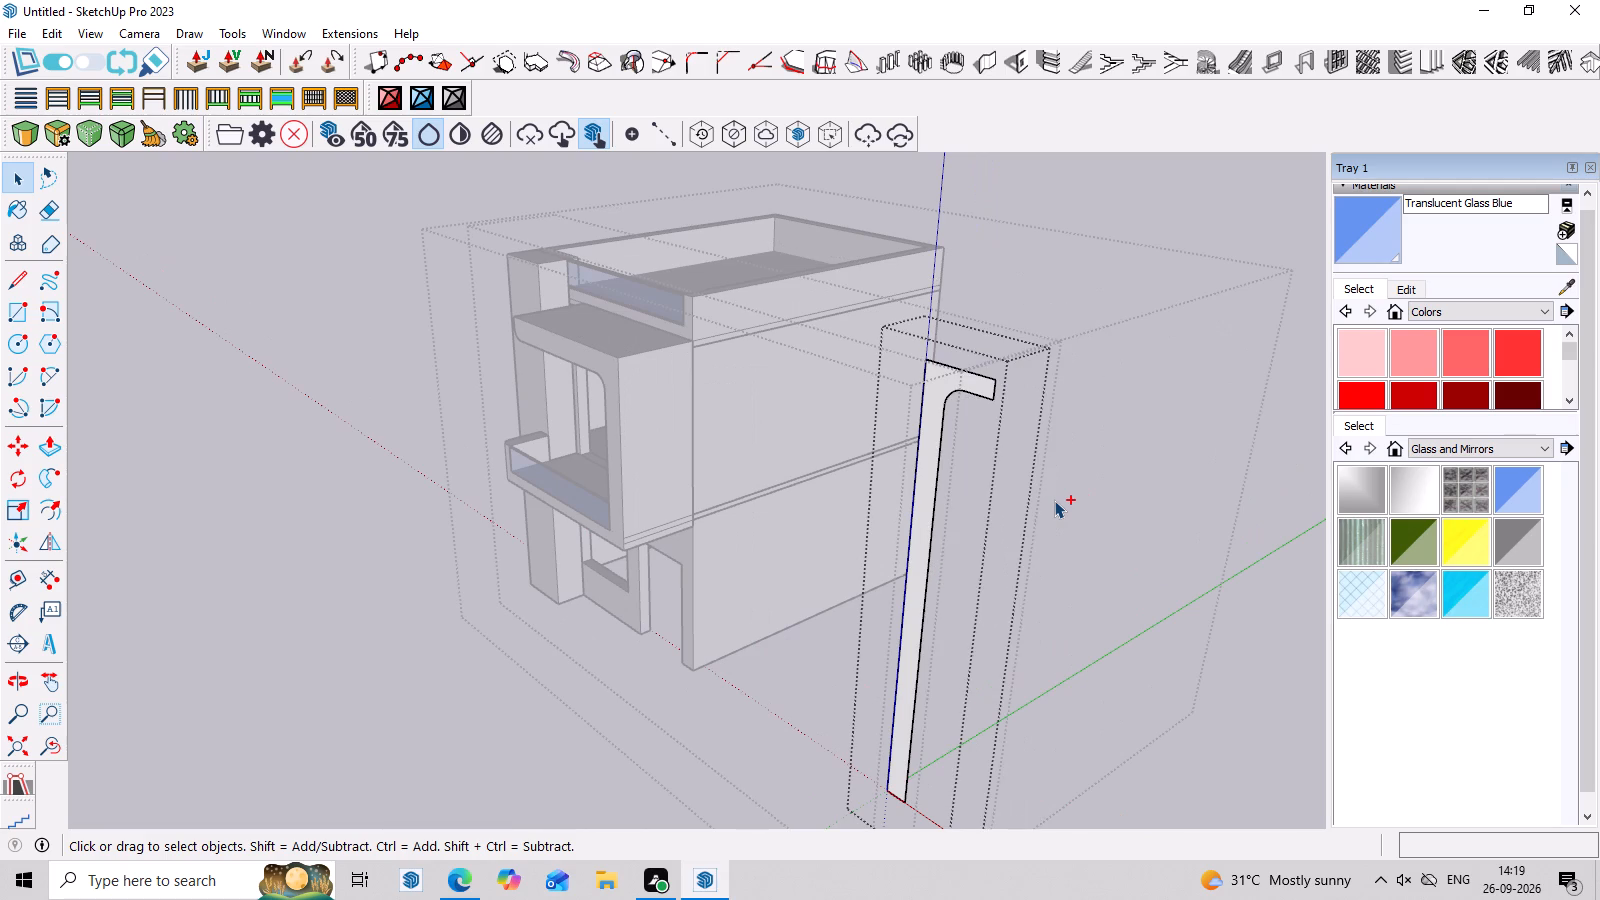
pyautogui.moveTo(1044, 507); pyautogui.dragTo(973, 508, button='middle')
pyautogui.scroll(3, 893, 513)
pyautogui.hotkey('ctrl', 'z')
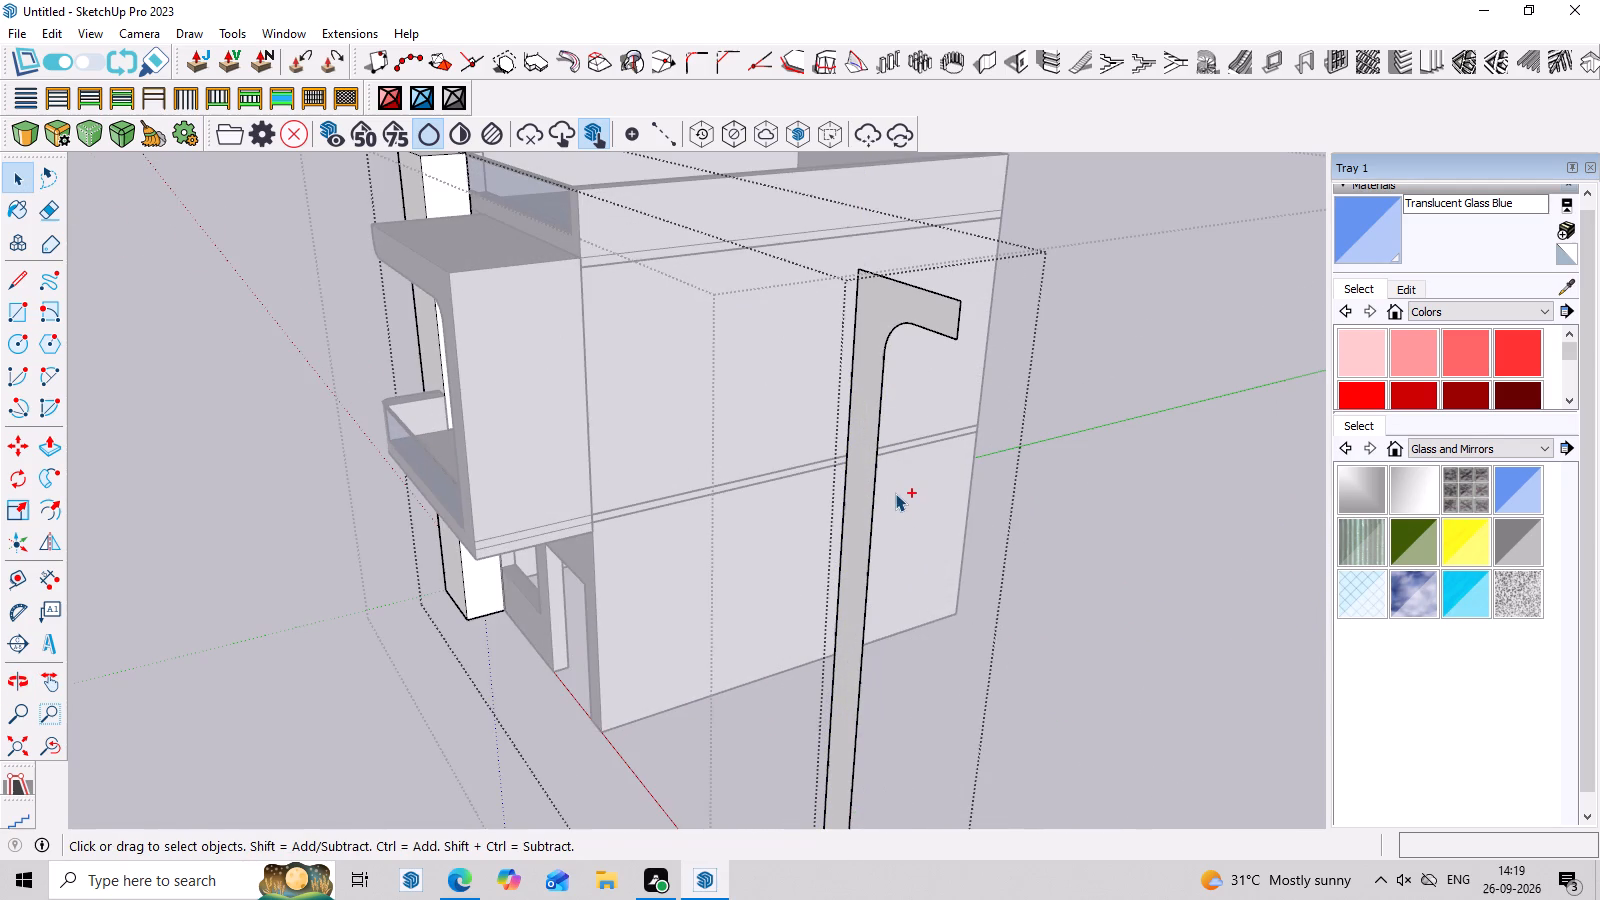
pyautogui.hotkey('ctrl', 'z')
pyautogui.hotkey('ctrl', 'z')
pyautogui.keyDown('ctrl'); pyautogui.scroll(-3, 904, 505); pyautogui.keyUp('ctrl')
pyautogui.moveTo(1107, 570); pyautogui.dragTo(1280, 489, button='middle')
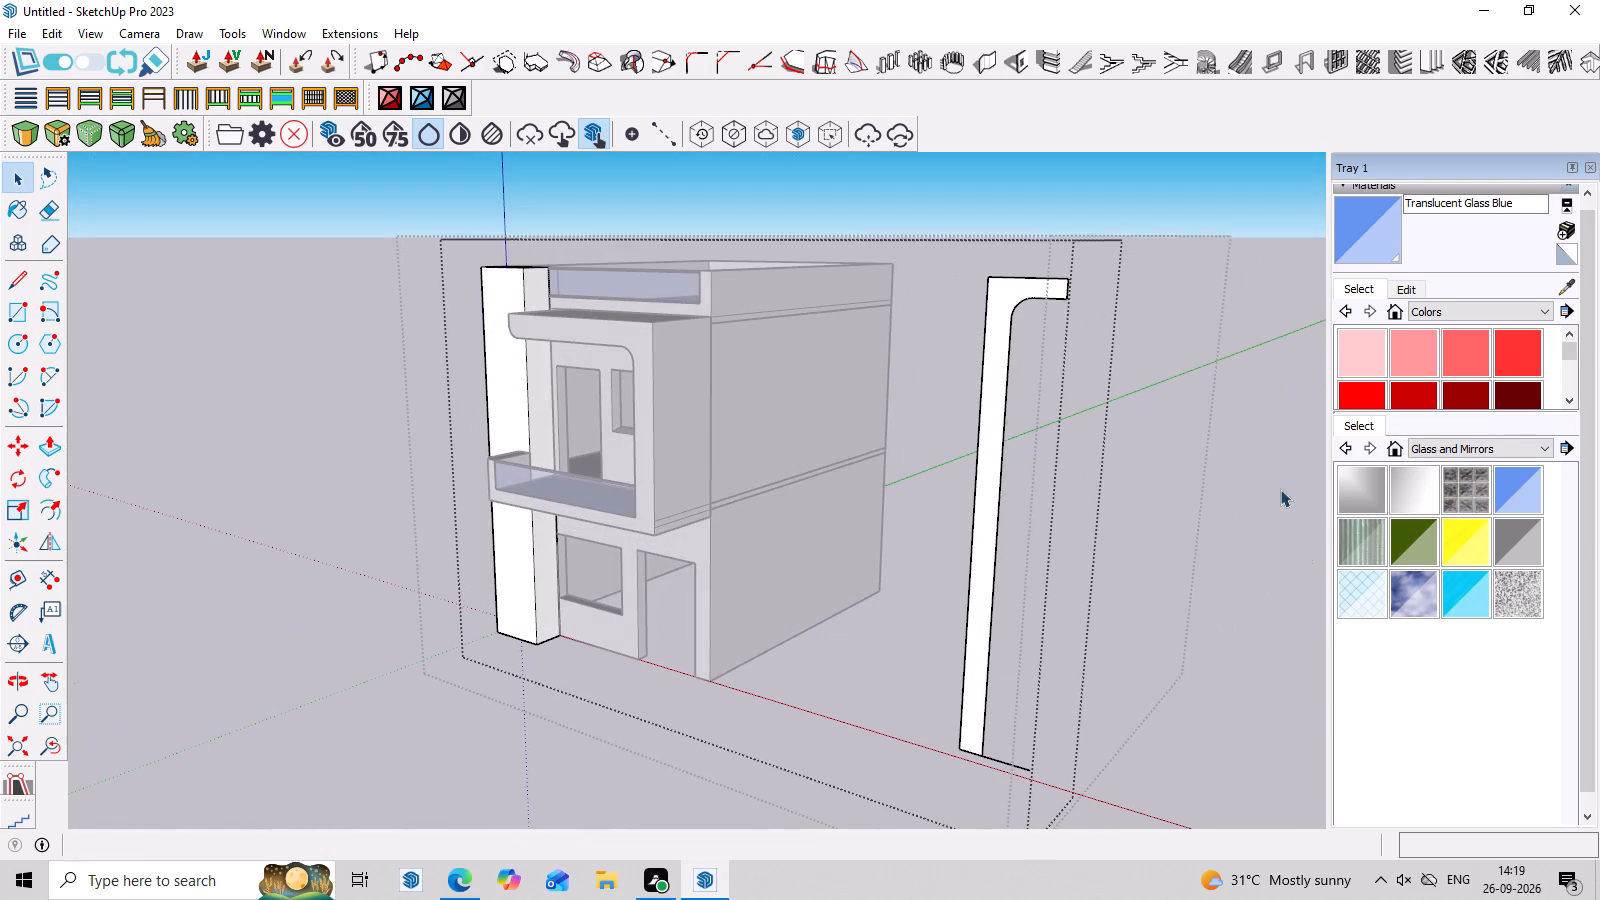
pyautogui.hotkey('ctrl', 'z')
pyautogui.hotkey('ctrl', 'z')
pyautogui.hotkey('ctrl', 'z')
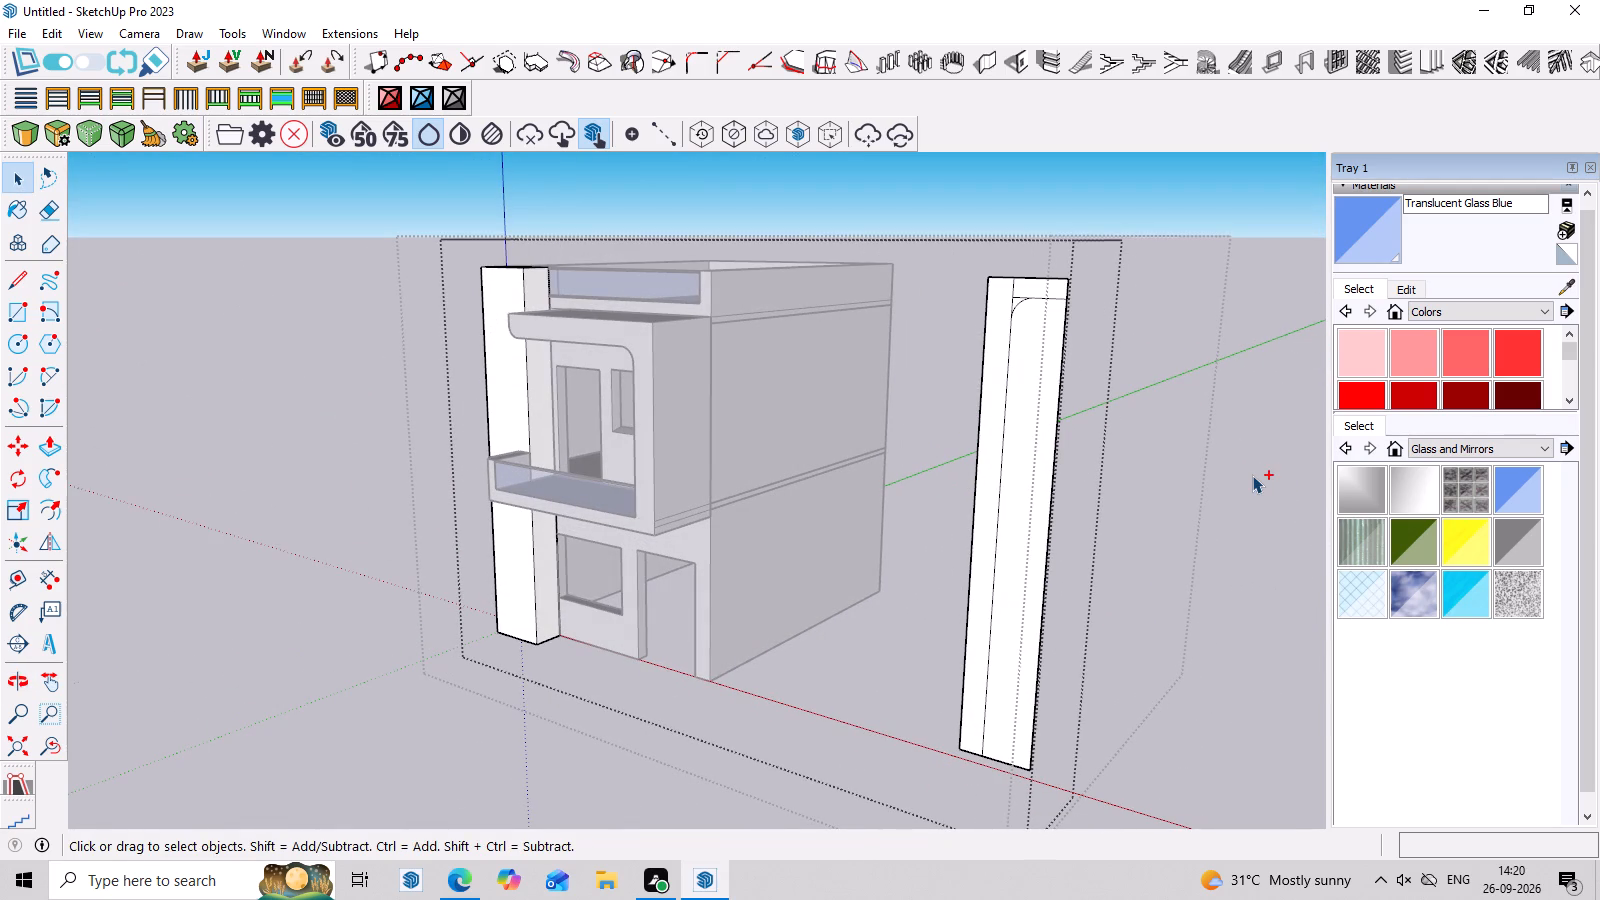
pyautogui.hotkey('ctrl', 'z')
pyautogui.hotkey('ctrl', 'z')
pyautogui.hotkey('ctrl', 'z')
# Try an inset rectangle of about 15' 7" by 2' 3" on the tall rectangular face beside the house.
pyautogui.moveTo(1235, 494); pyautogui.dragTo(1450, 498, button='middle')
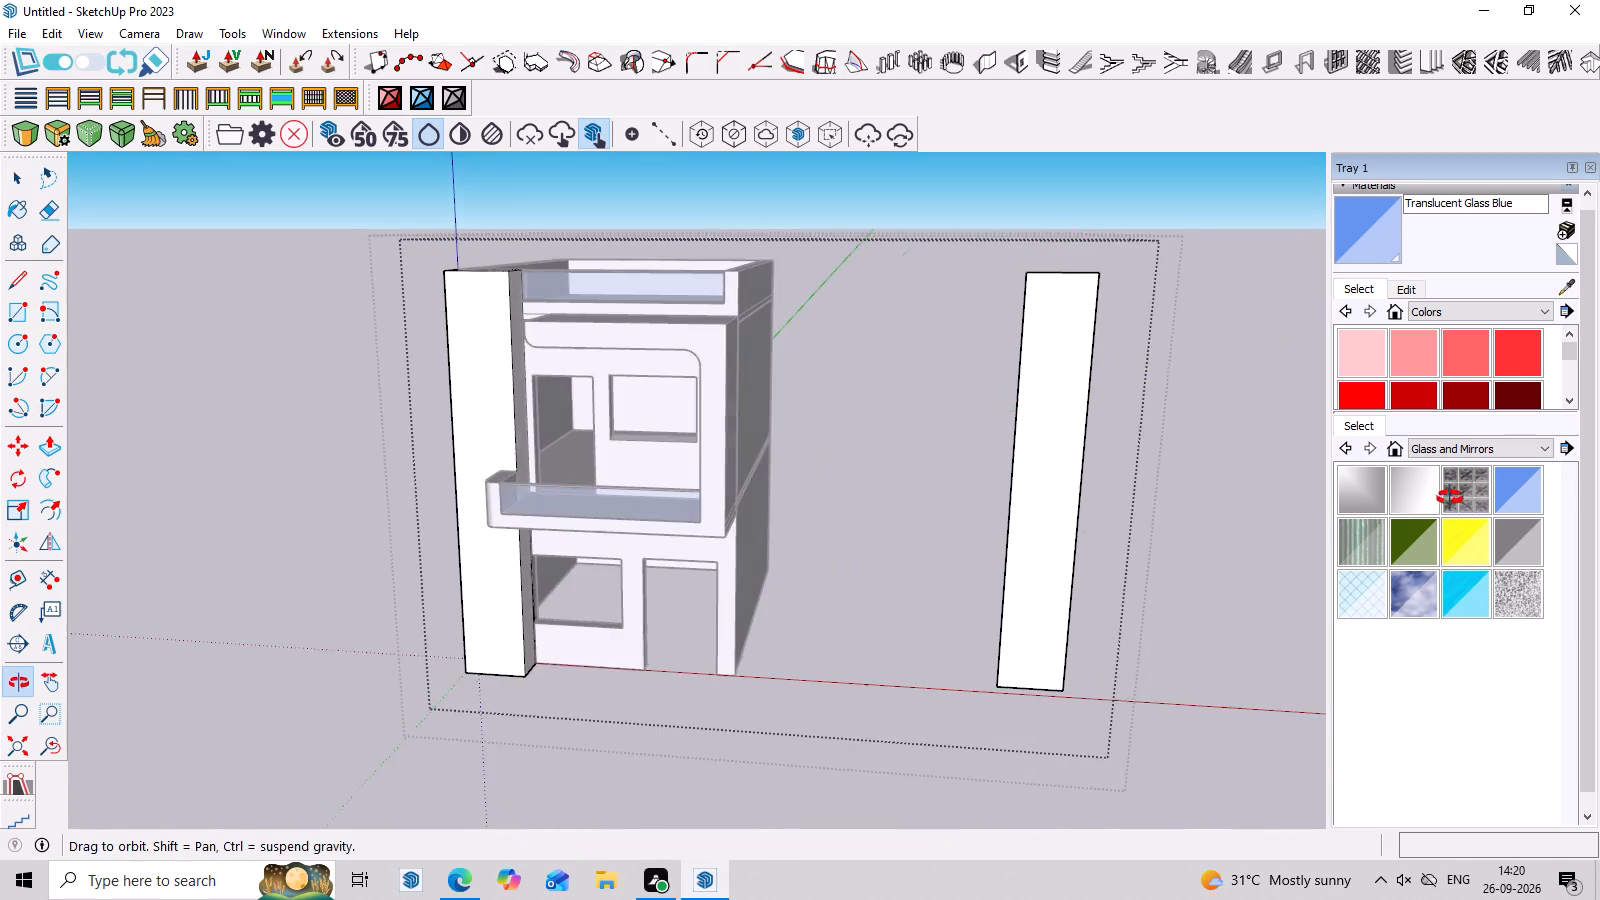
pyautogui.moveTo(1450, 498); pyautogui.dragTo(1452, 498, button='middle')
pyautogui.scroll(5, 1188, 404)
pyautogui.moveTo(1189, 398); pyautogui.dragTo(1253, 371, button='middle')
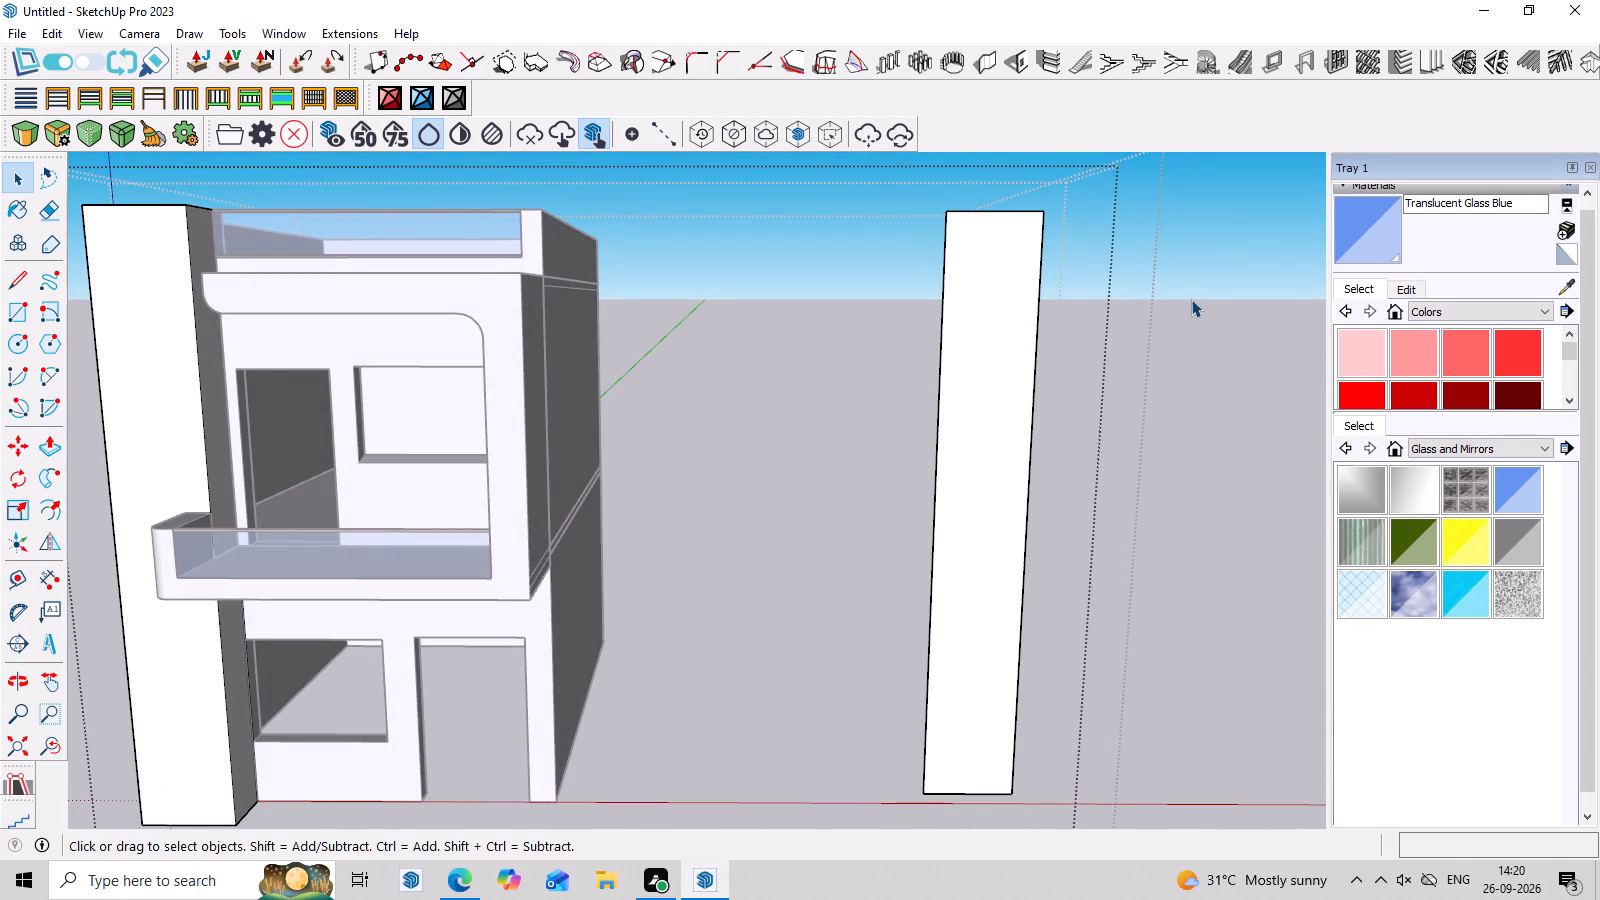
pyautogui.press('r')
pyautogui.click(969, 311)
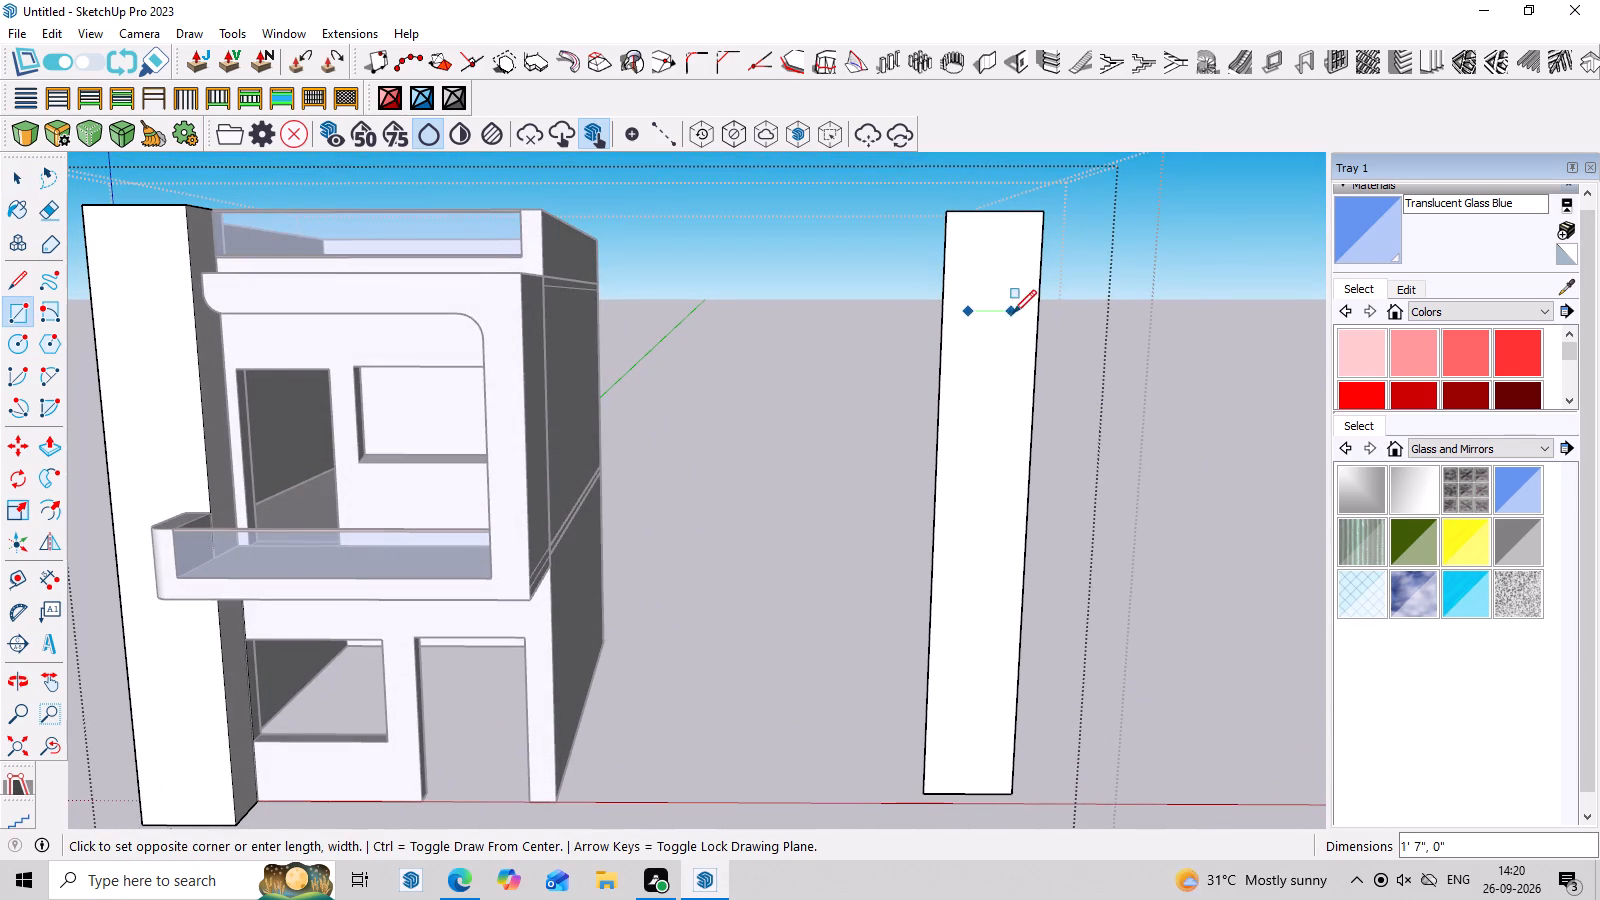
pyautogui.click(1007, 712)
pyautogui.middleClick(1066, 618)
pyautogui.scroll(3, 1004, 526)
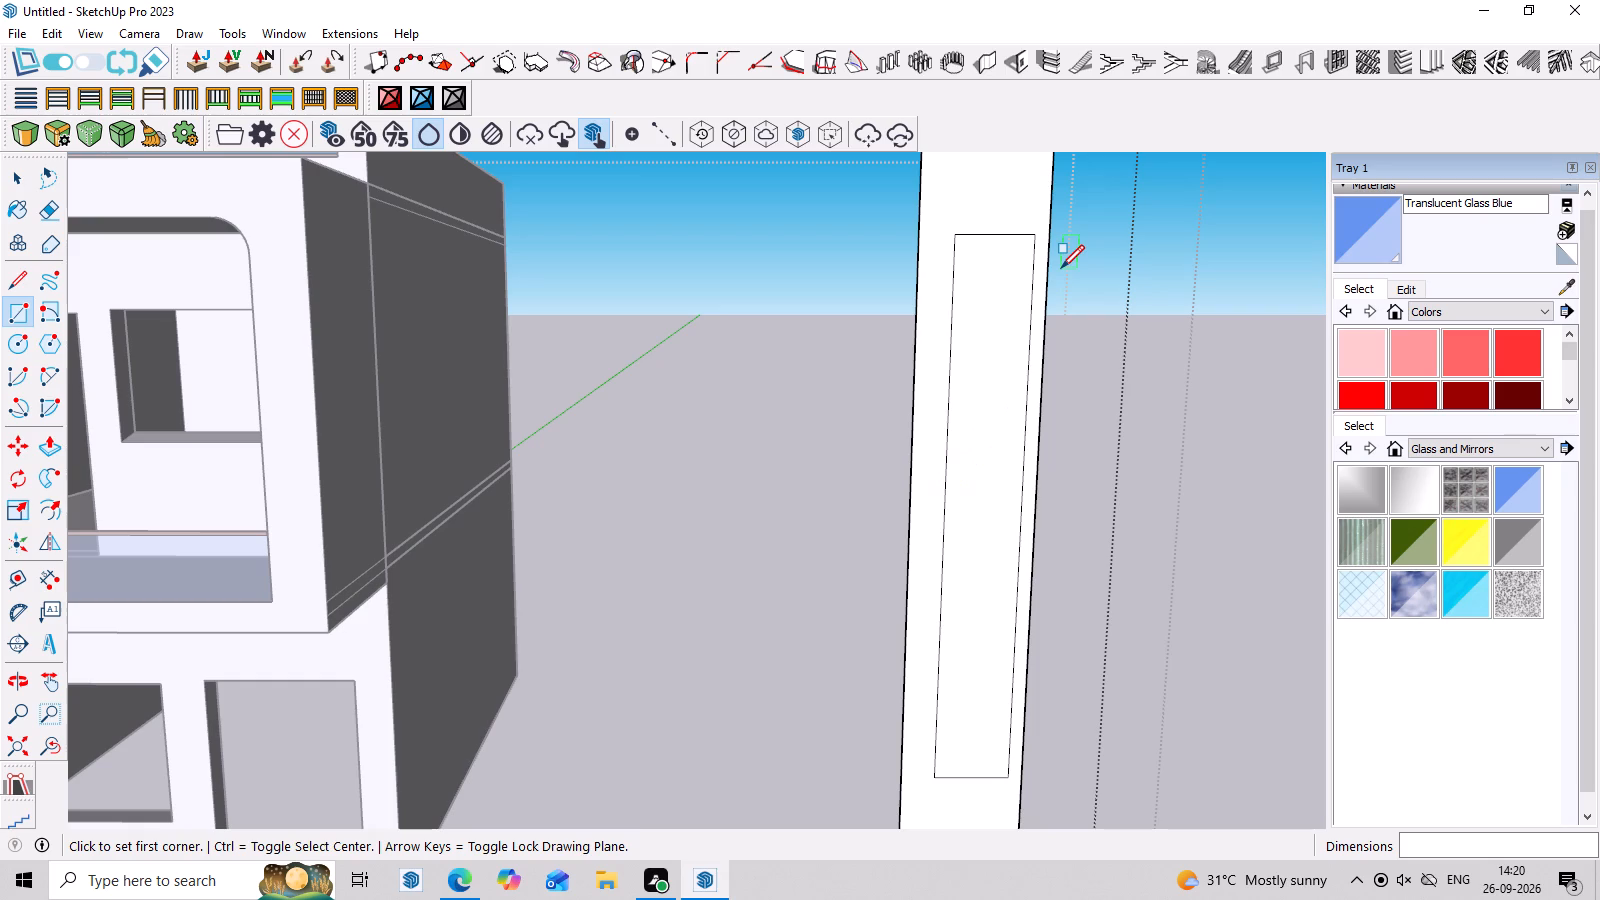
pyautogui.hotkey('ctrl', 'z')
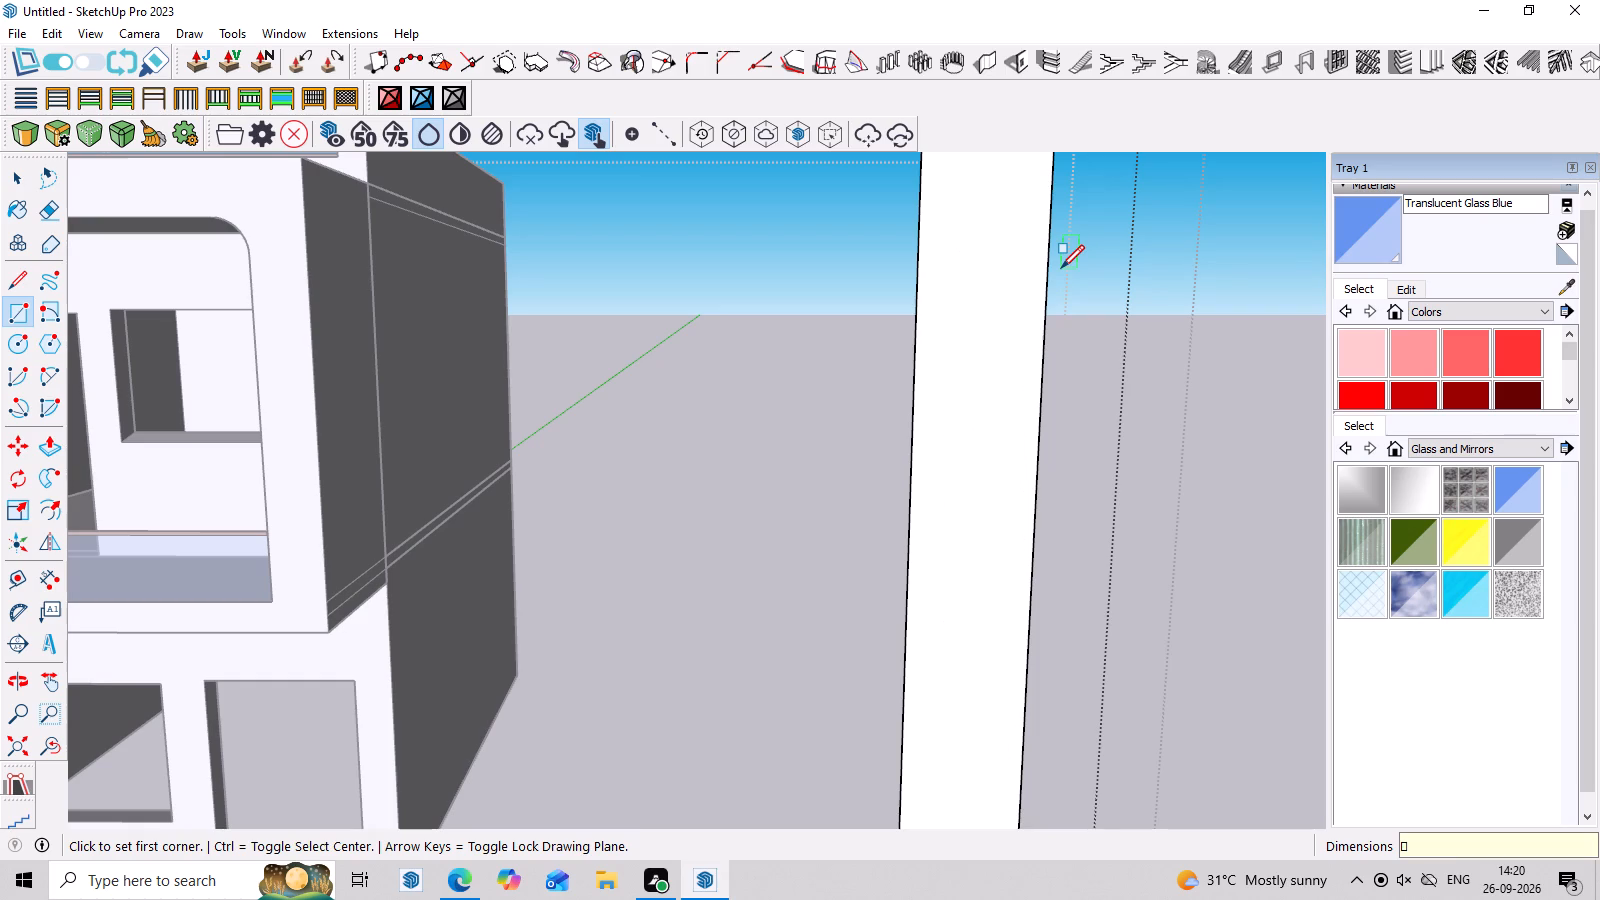
# Divide the tall face with a 22' 8" vertical line near its left edge and an about 2' 9" horizontal line near its top.
pyautogui.scroll(-10, 1065, 348)
pyautogui.scroll(3, 962, 216)
pyautogui.scroll(3, 1116, 276)
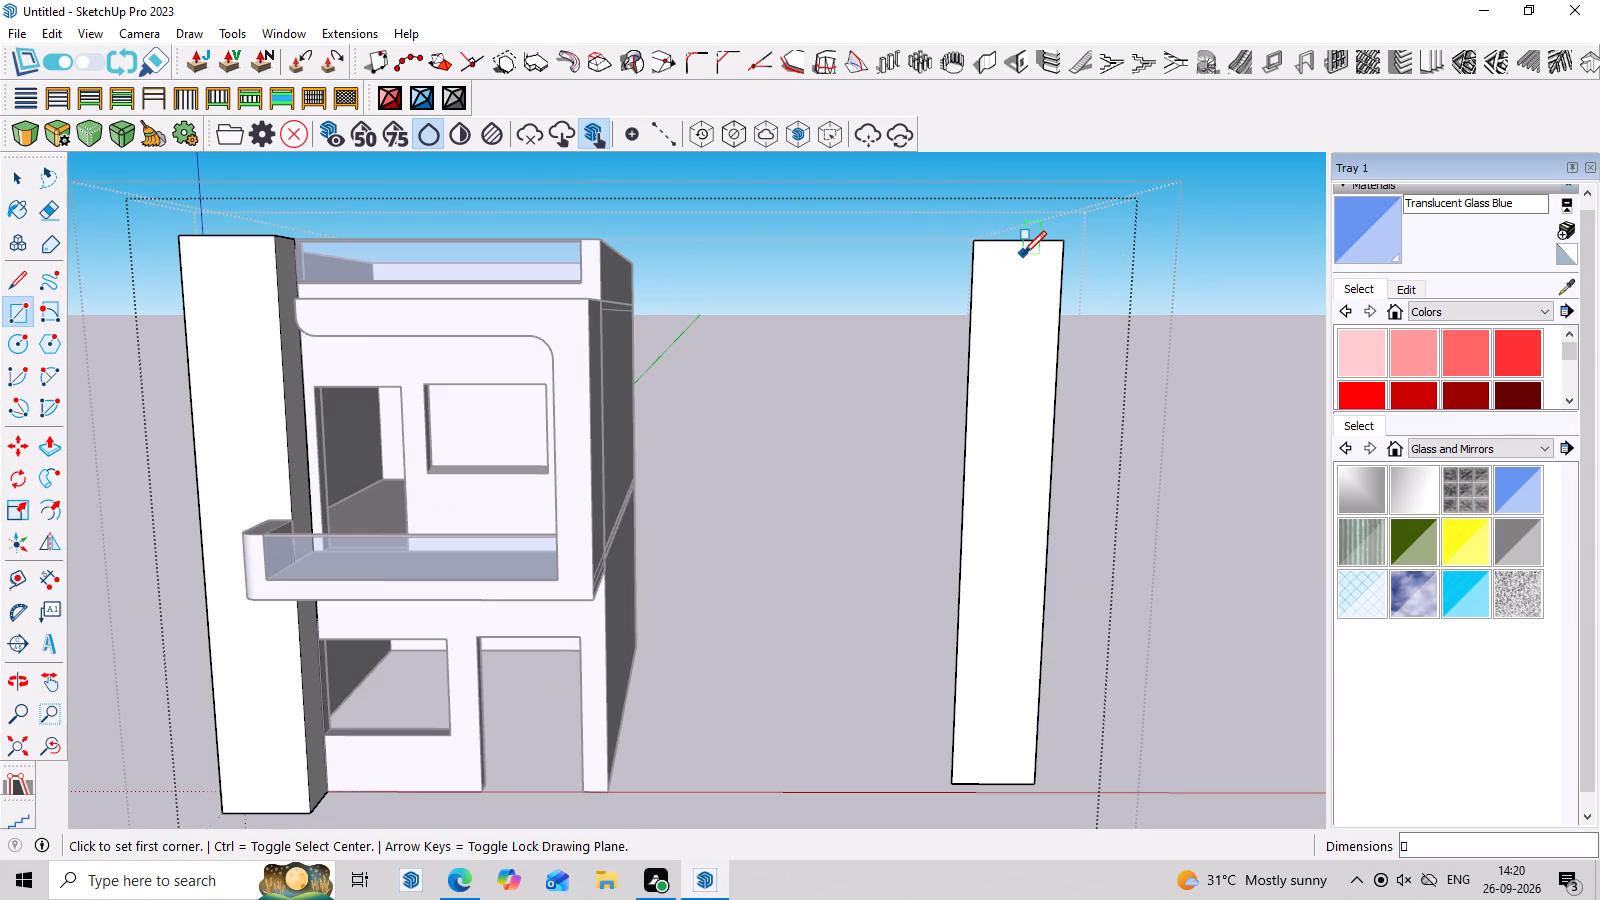
pyautogui.press('l')
pyautogui.click(994, 241)
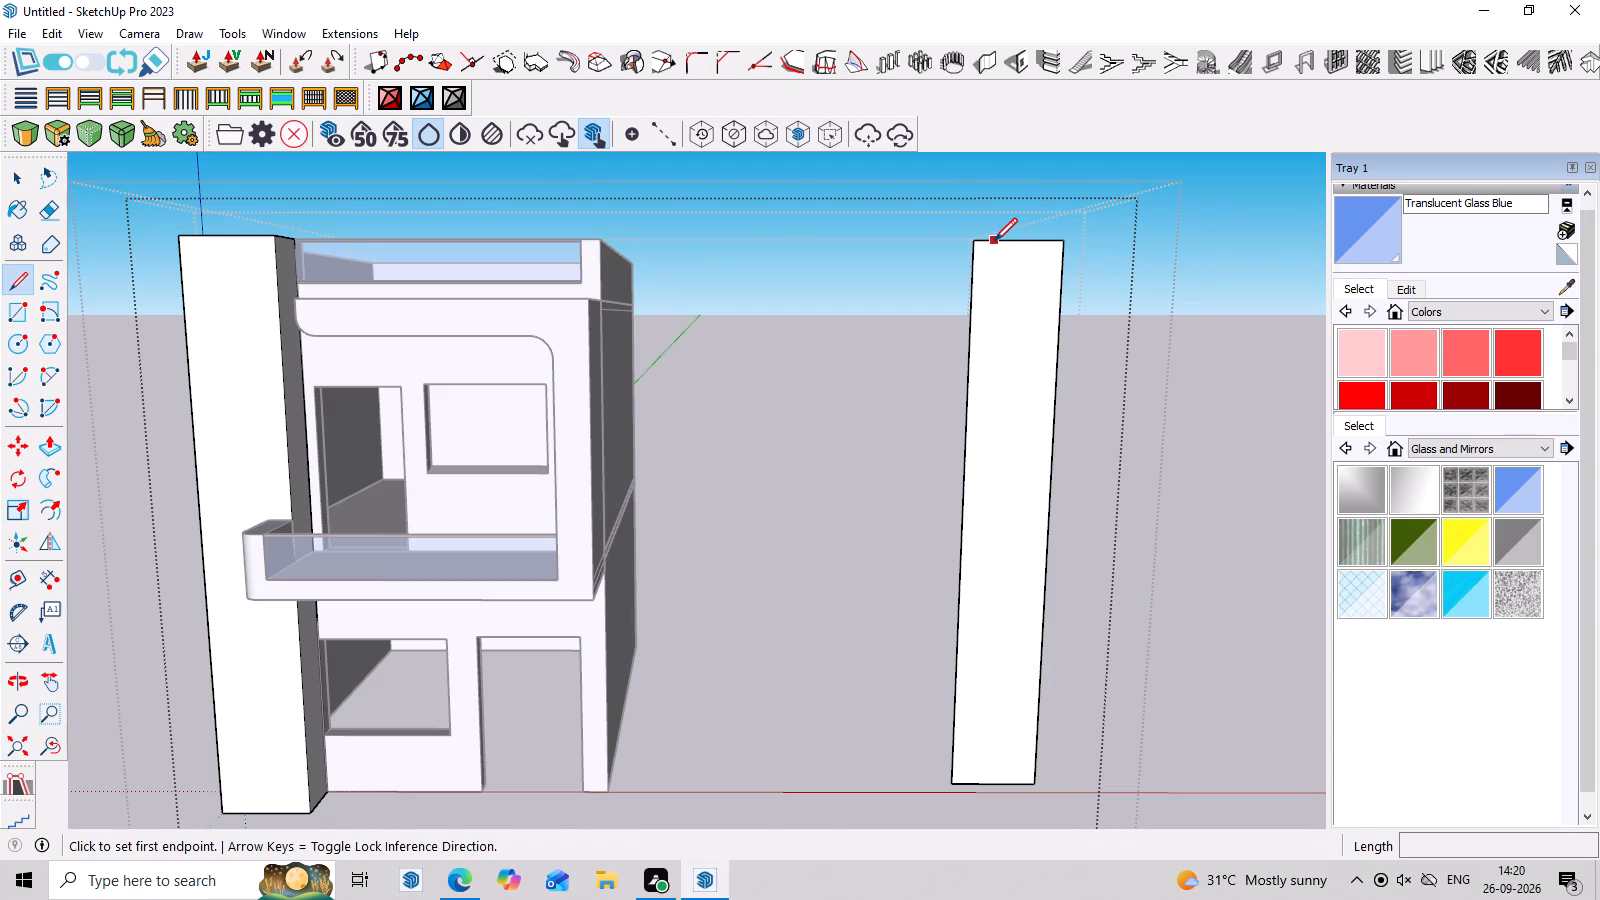
pyautogui.click(969, 781)
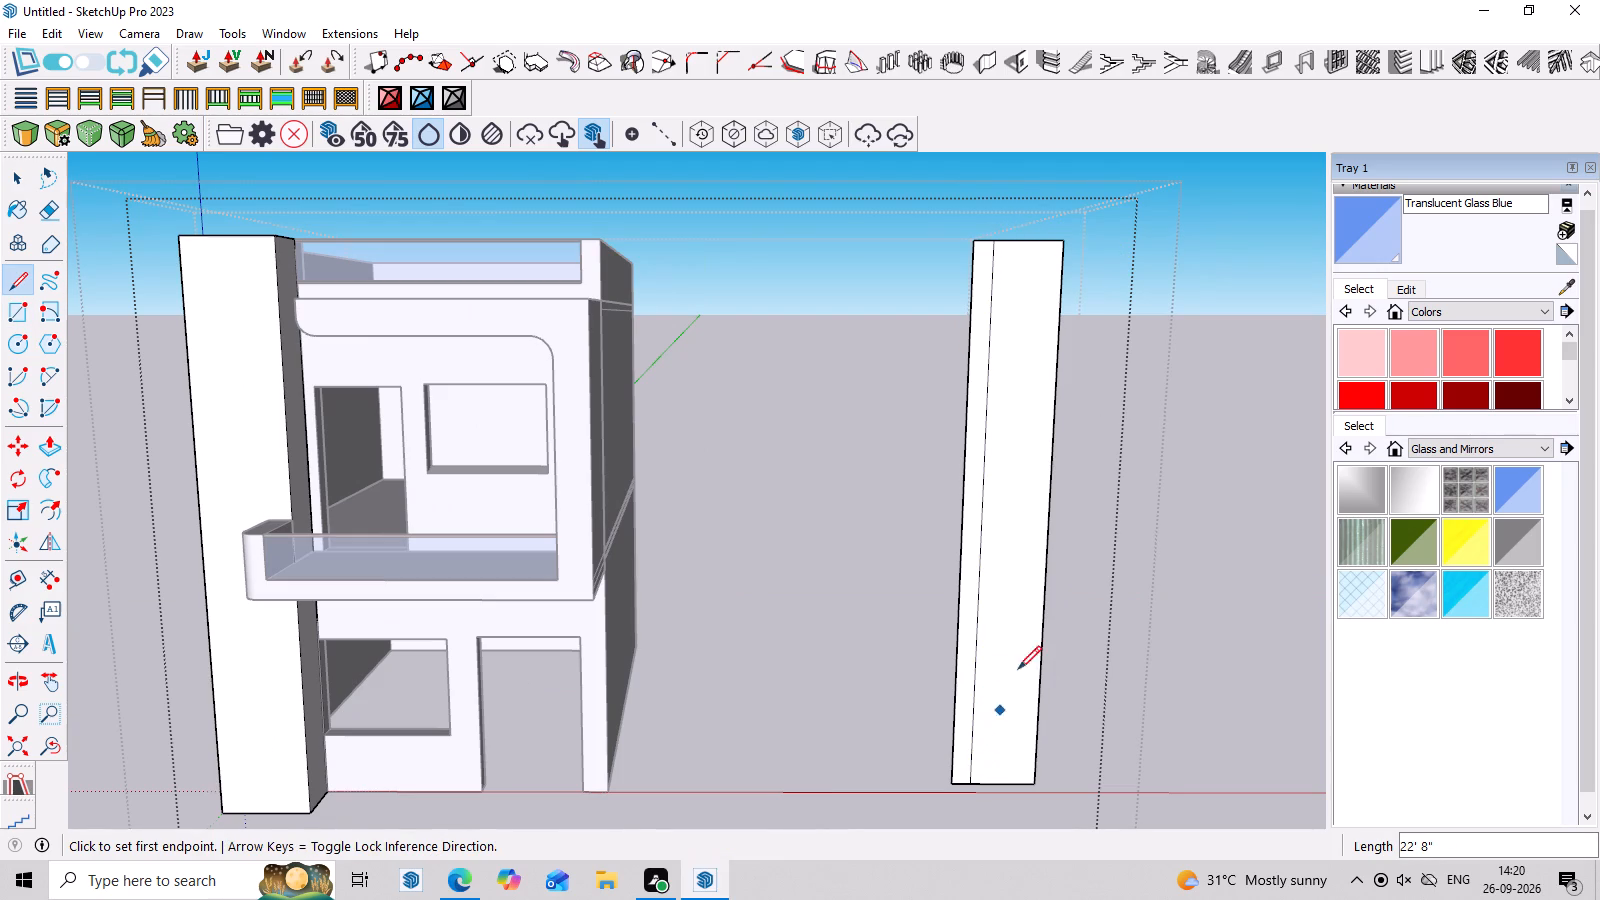
pyautogui.scroll(8, 1086, 234)
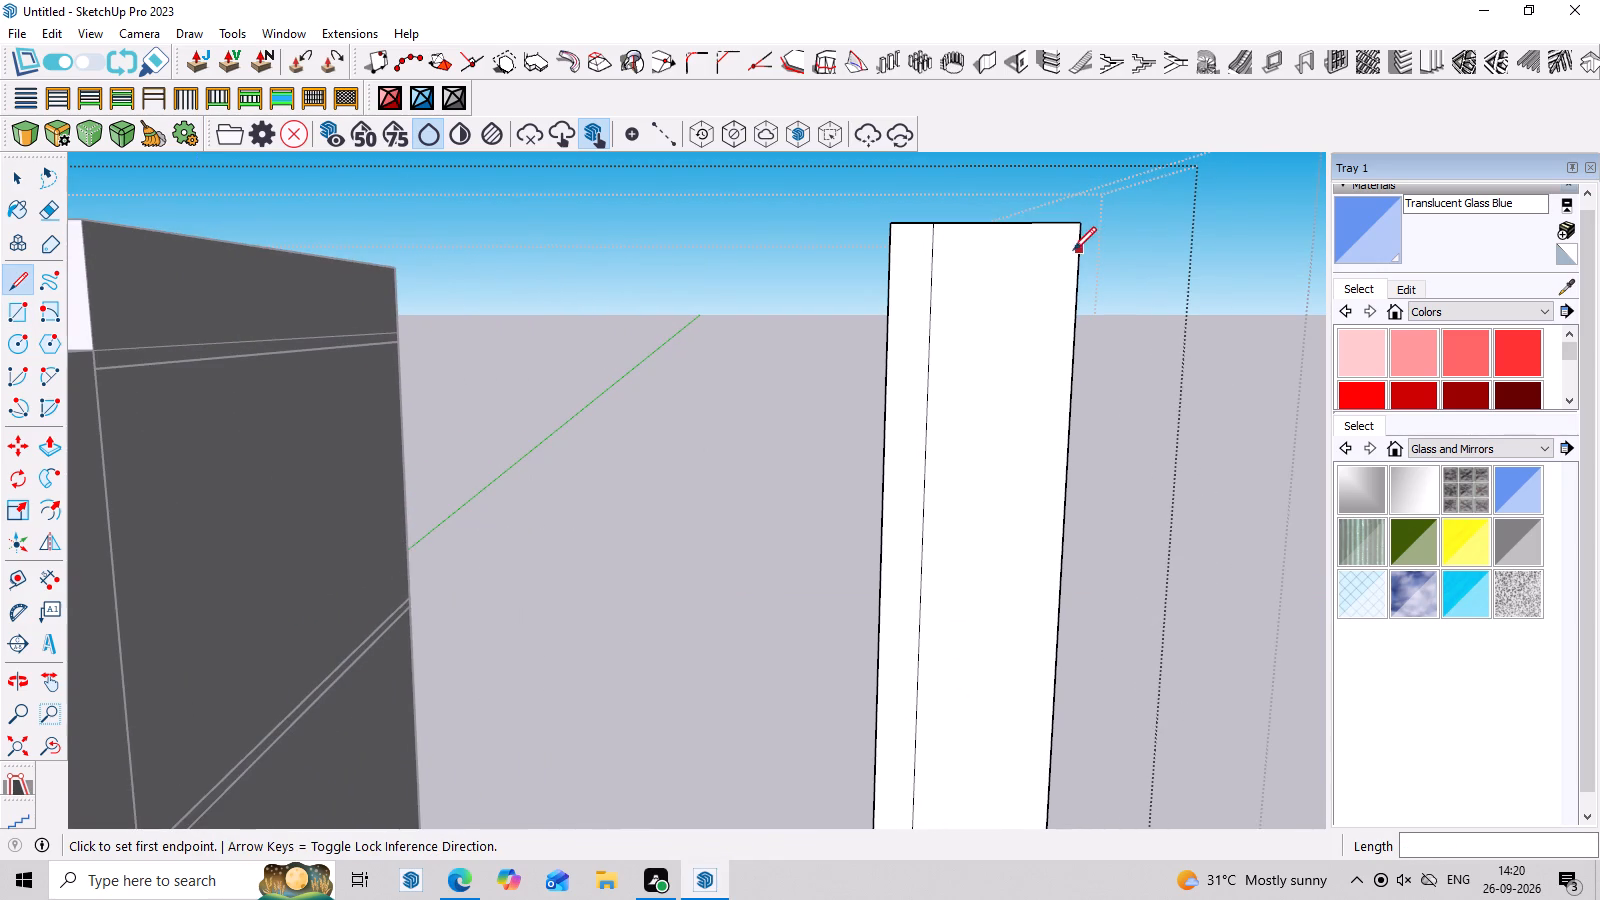
pyautogui.click(1080, 259)
pyautogui.click(931, 261)
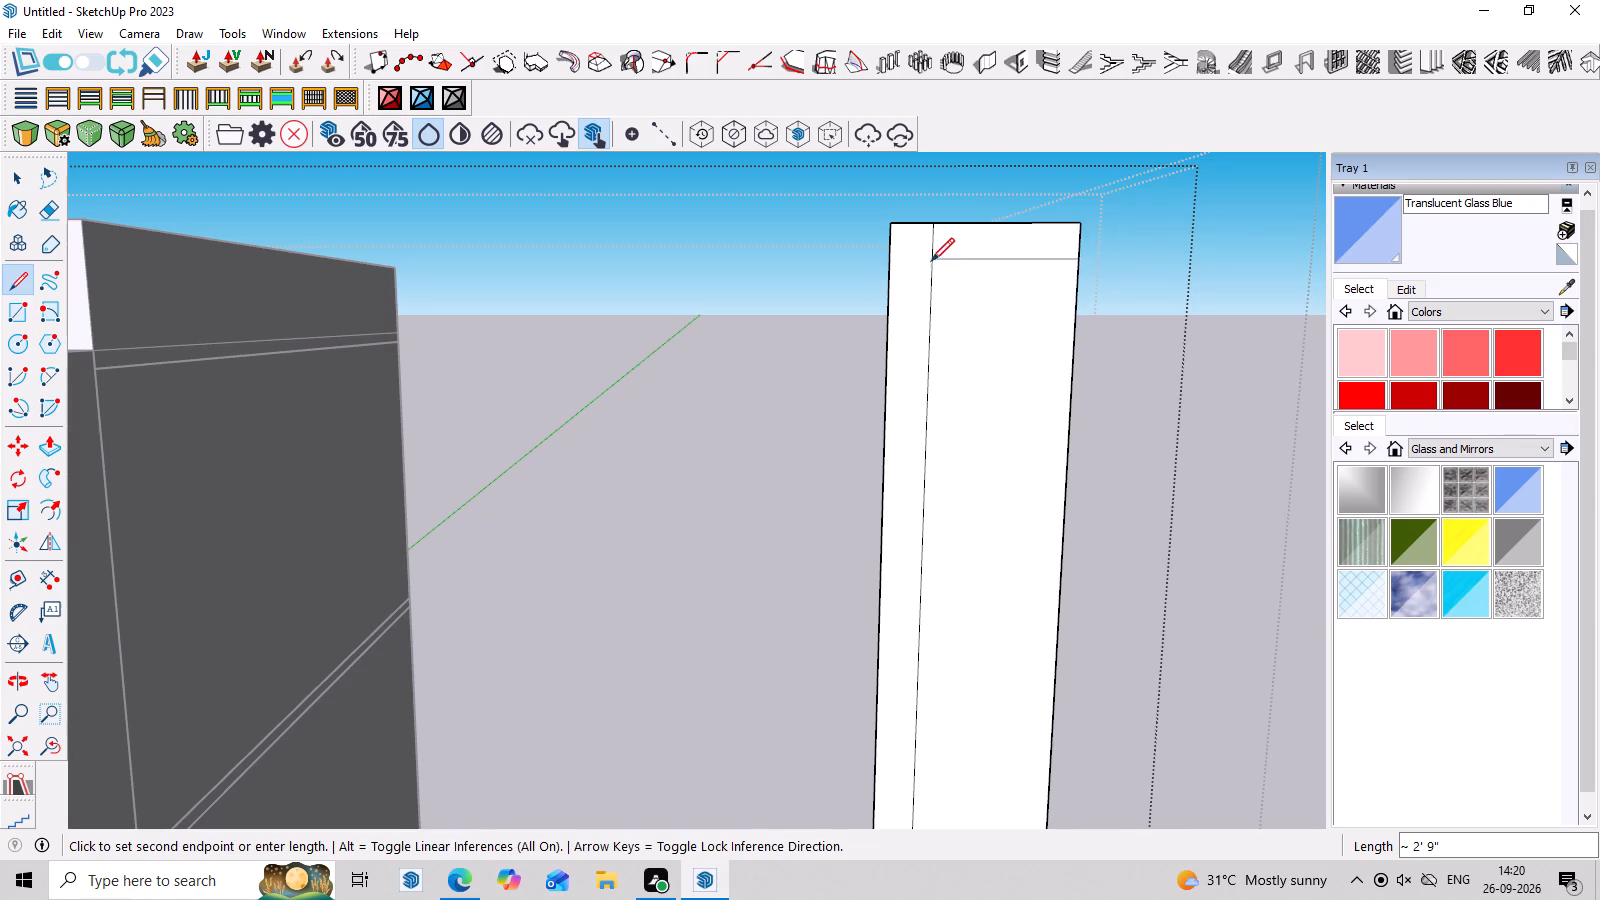
pyautogui.press('Escape')
# Draw a 2 Point Arc across the inner corner of the two lines, with a chord of about 1' 9" and a bulge of about 5".
pyautogui.moveTo(1163, 376); pyautogui.dragTo(1153, 274, button='middle')
pyautogui.scroll(-7, 1065, 270)
pyautogui.moveTo(1093, 388); pyautogui.dragTo(1072, 663, button='middle')
pyautogui.scroll(4, 977, 228)
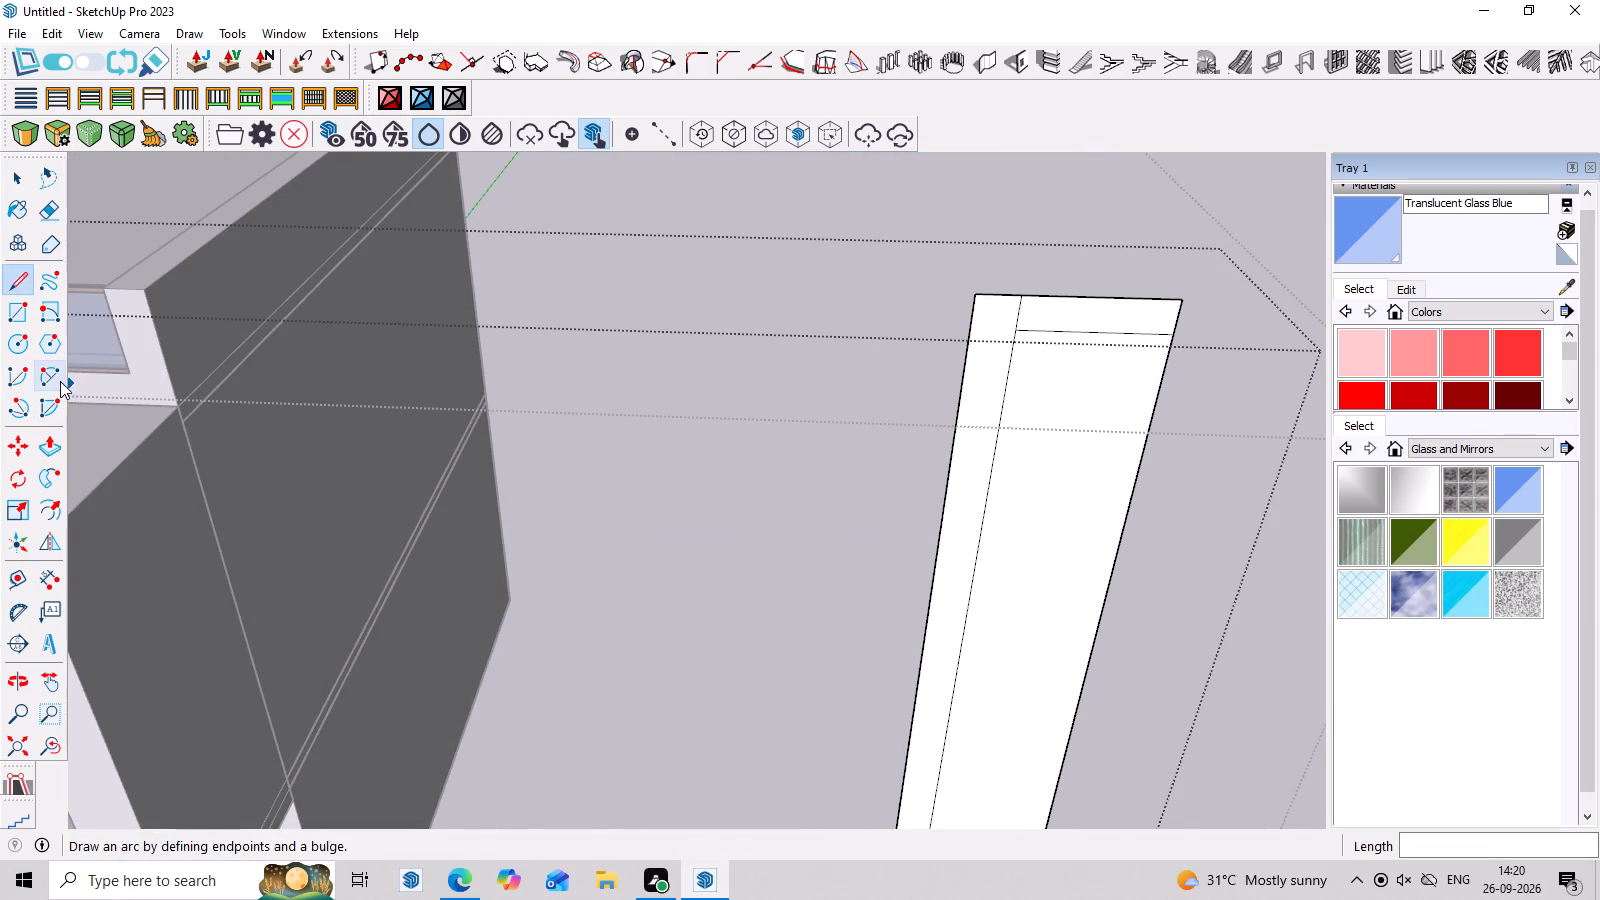
pyautogui.click(59, 381)
pyautogui.moveTo(794, 560); pyautogui.dragTo(799, 367, button='middle')
pyautogui.scroll(4, 1066, 262)
pyautogui.scroll(-11, 1063, 249)
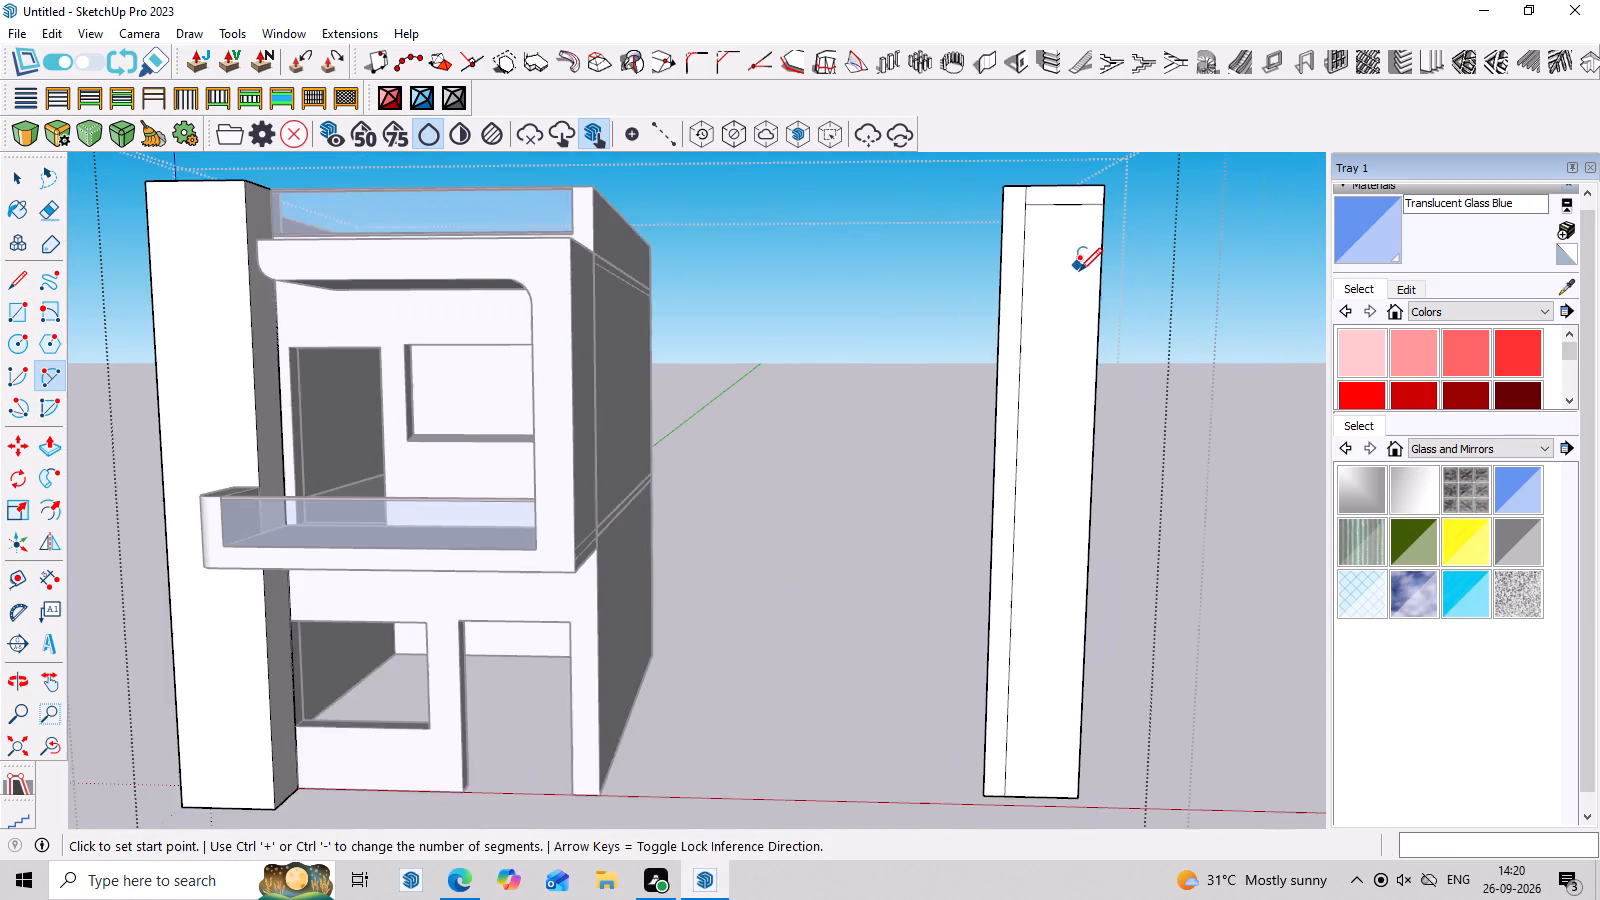
pyautogui.scroll(11, 1126, 205)
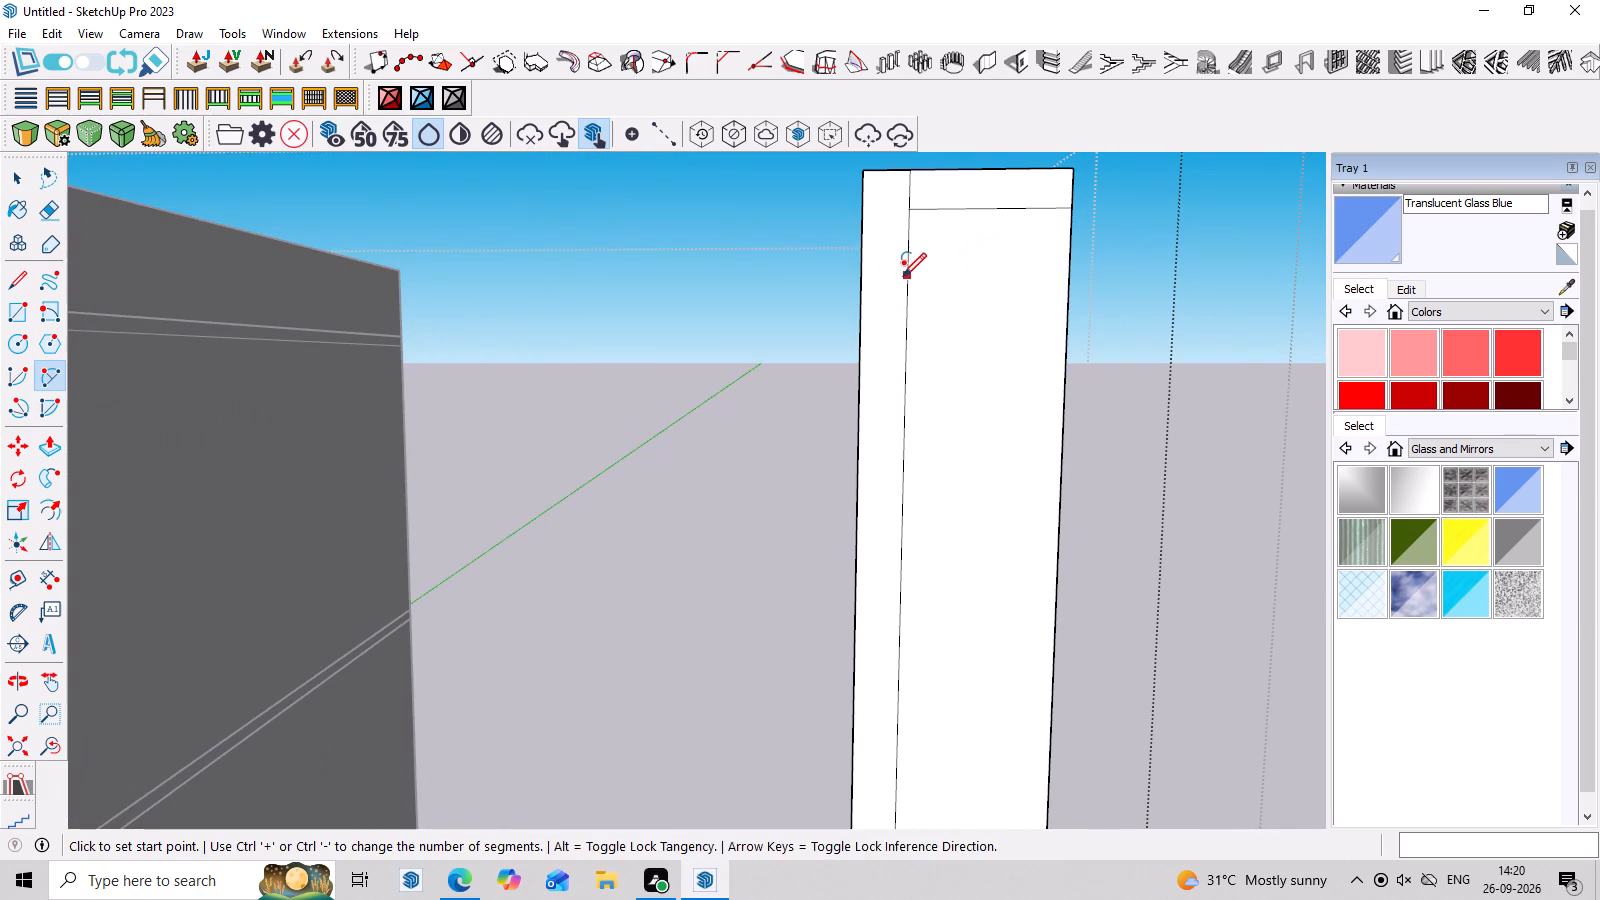
pyautogui.click(903, 276)
pyautogui.click(975, 204)
pyautogui.press('Escape')
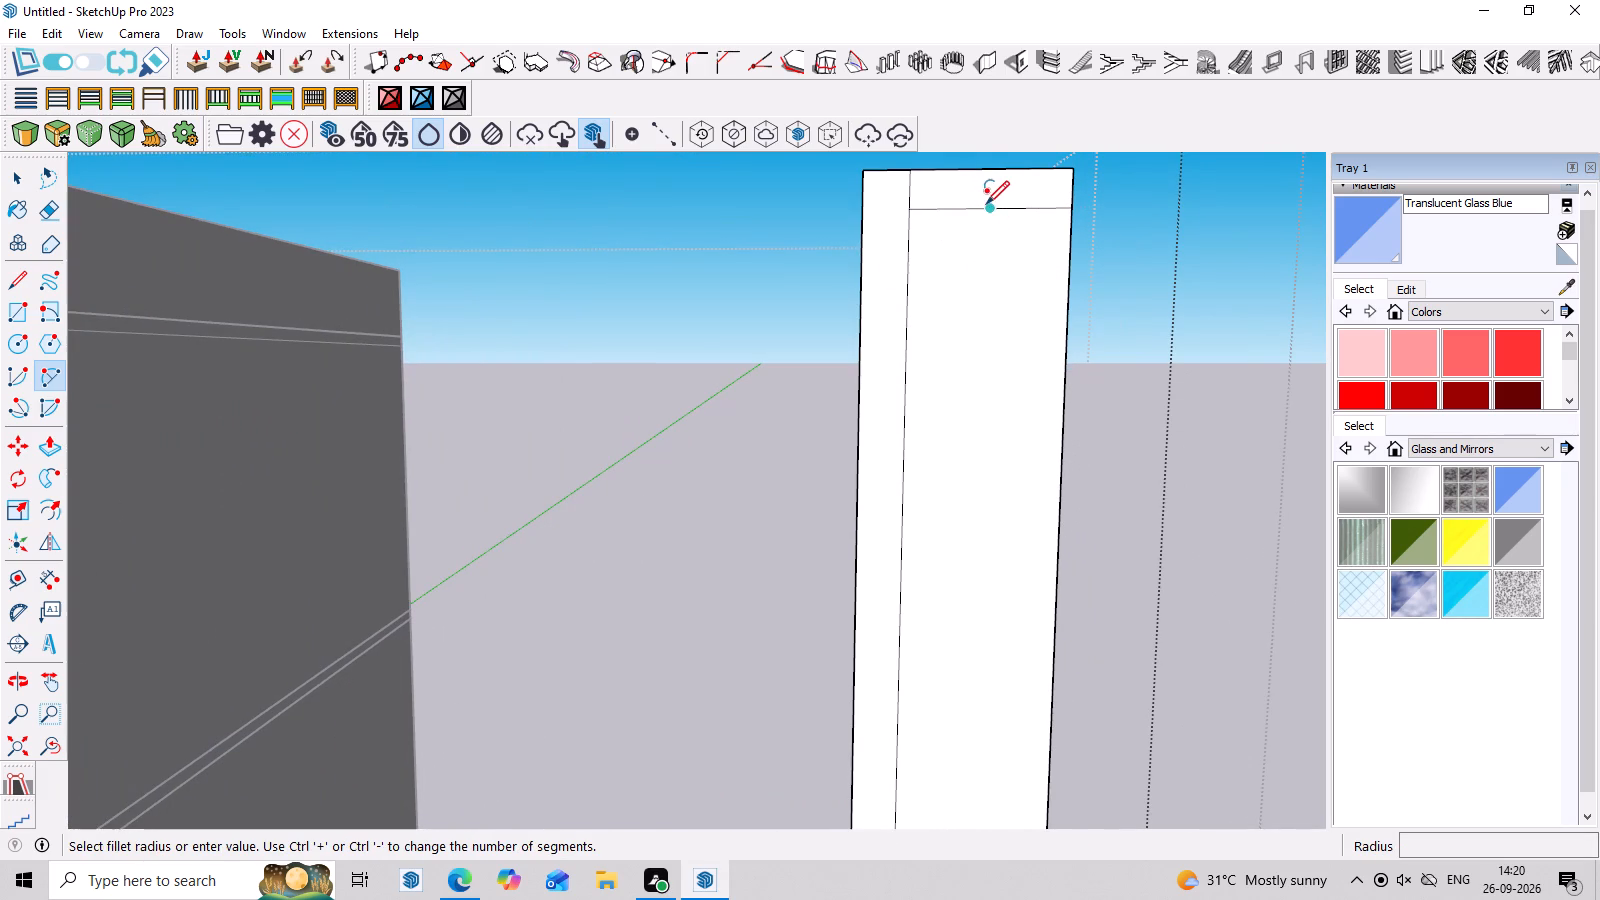
pyautogui.click(910, 279)
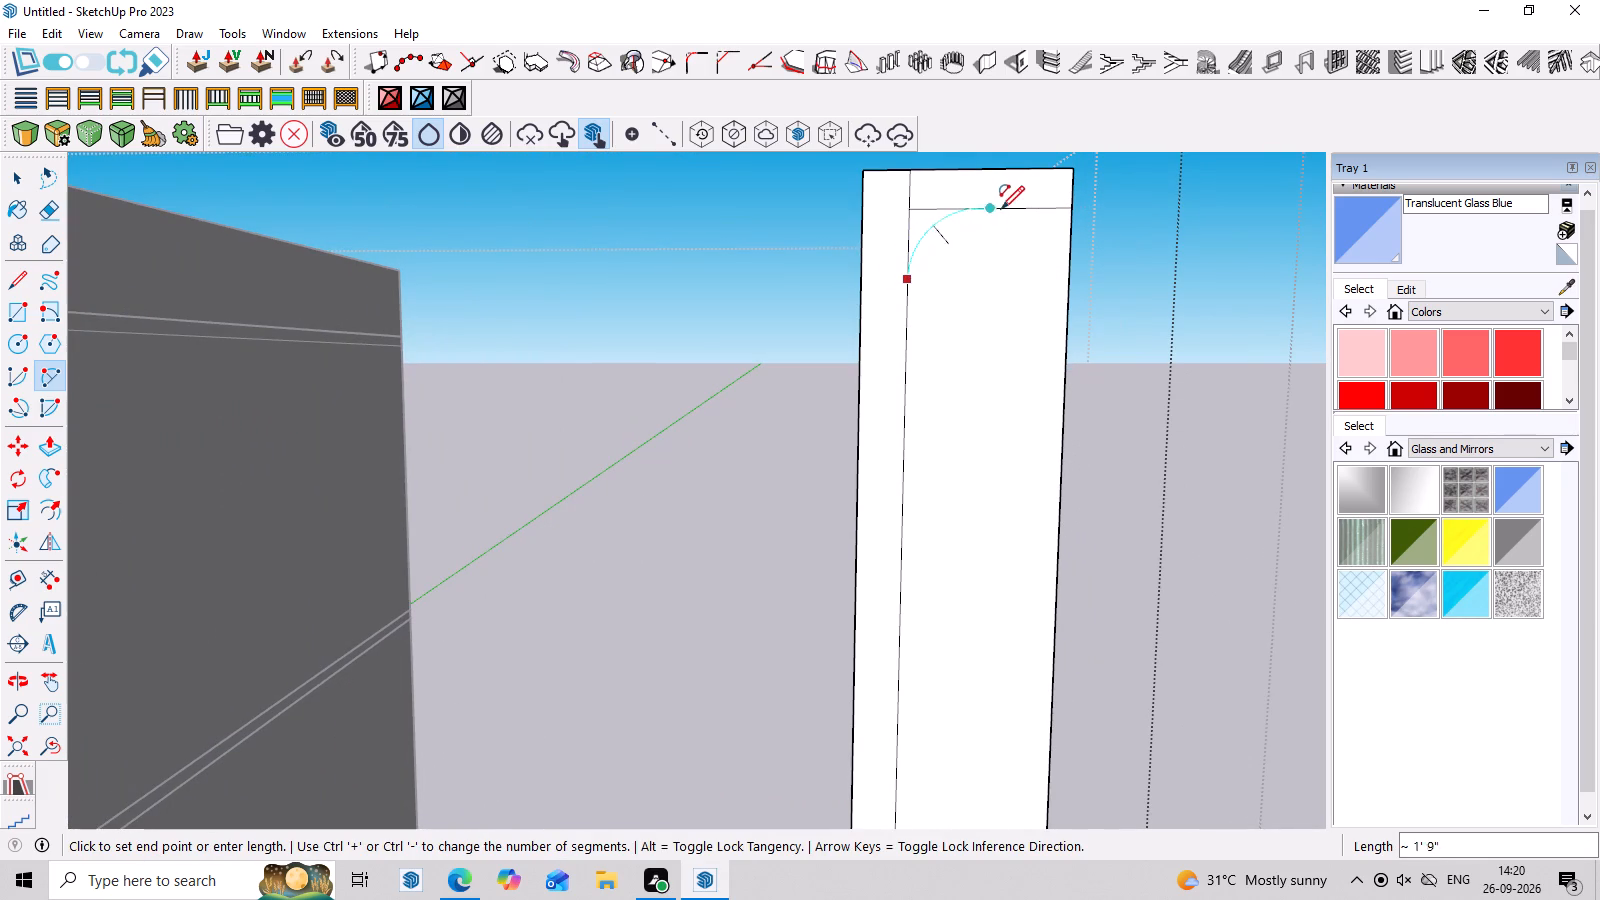
pyautogui.click(998, 207)
pyautogui.click(943, 217)
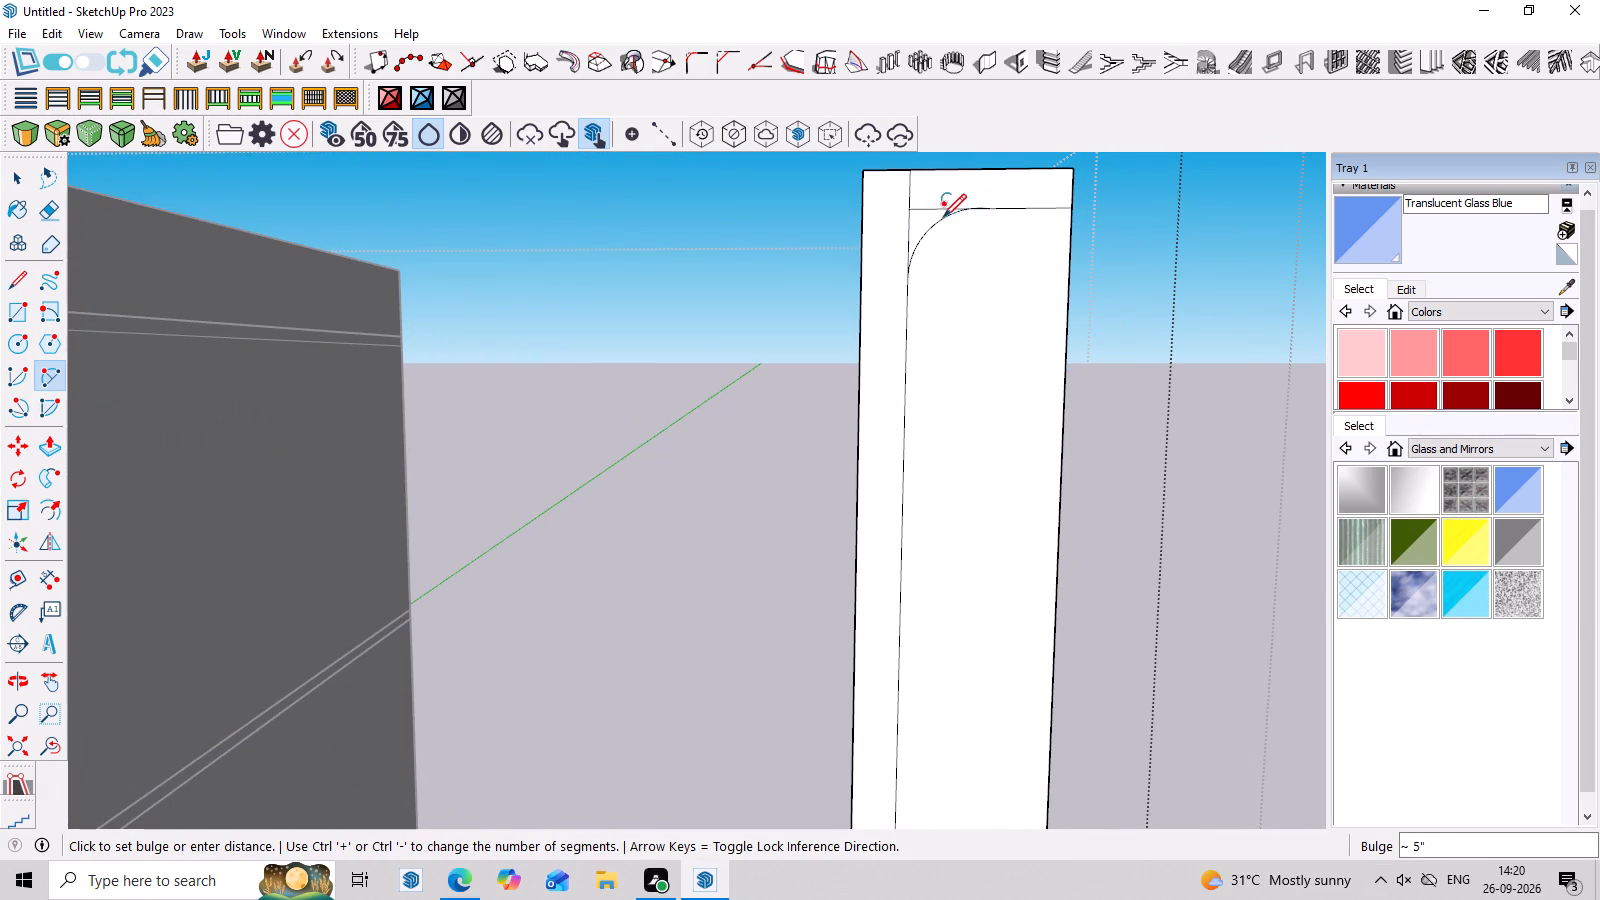
# Erase the leftover line segments outside the arc at the rounded inner corner.
pyautogui.press('space')
pyautogui.press('e')
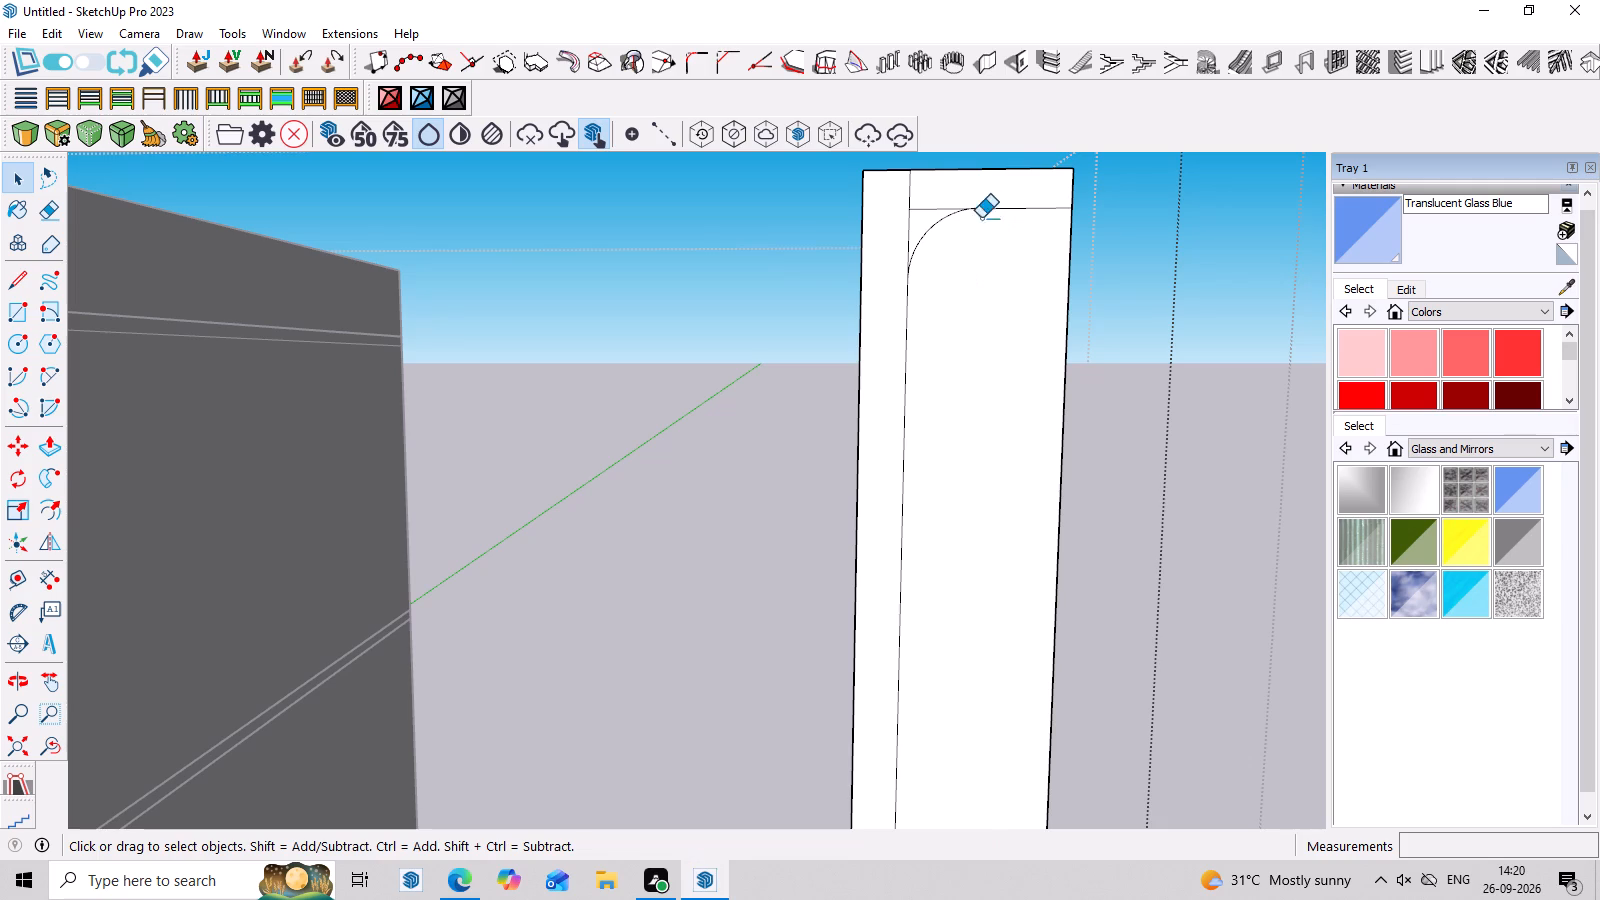
pyautogui.moveTo(931, 202); pyautogui.dragTo(909, 219)
pyautogui.moveTo(909, 216); pyautogui.dragTo(900, 216)
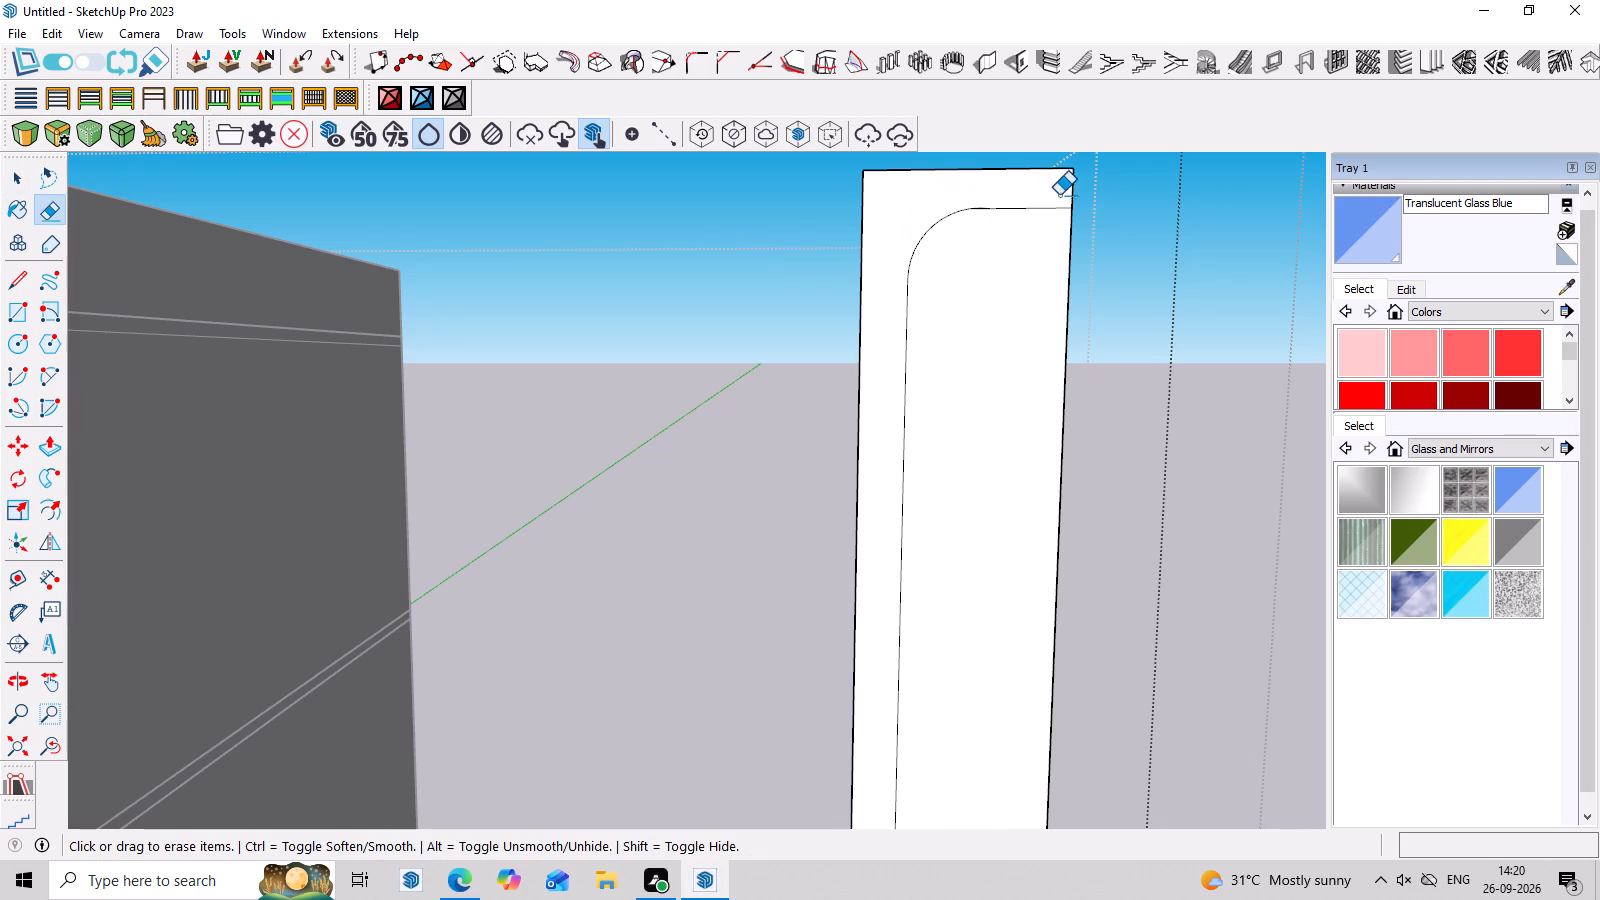
# Cut out the large inner face and erase its remaining outer and bottom edges, leaving only the rounded inverted-L face.
pyautogui.scroll(-18, 1062, 202)
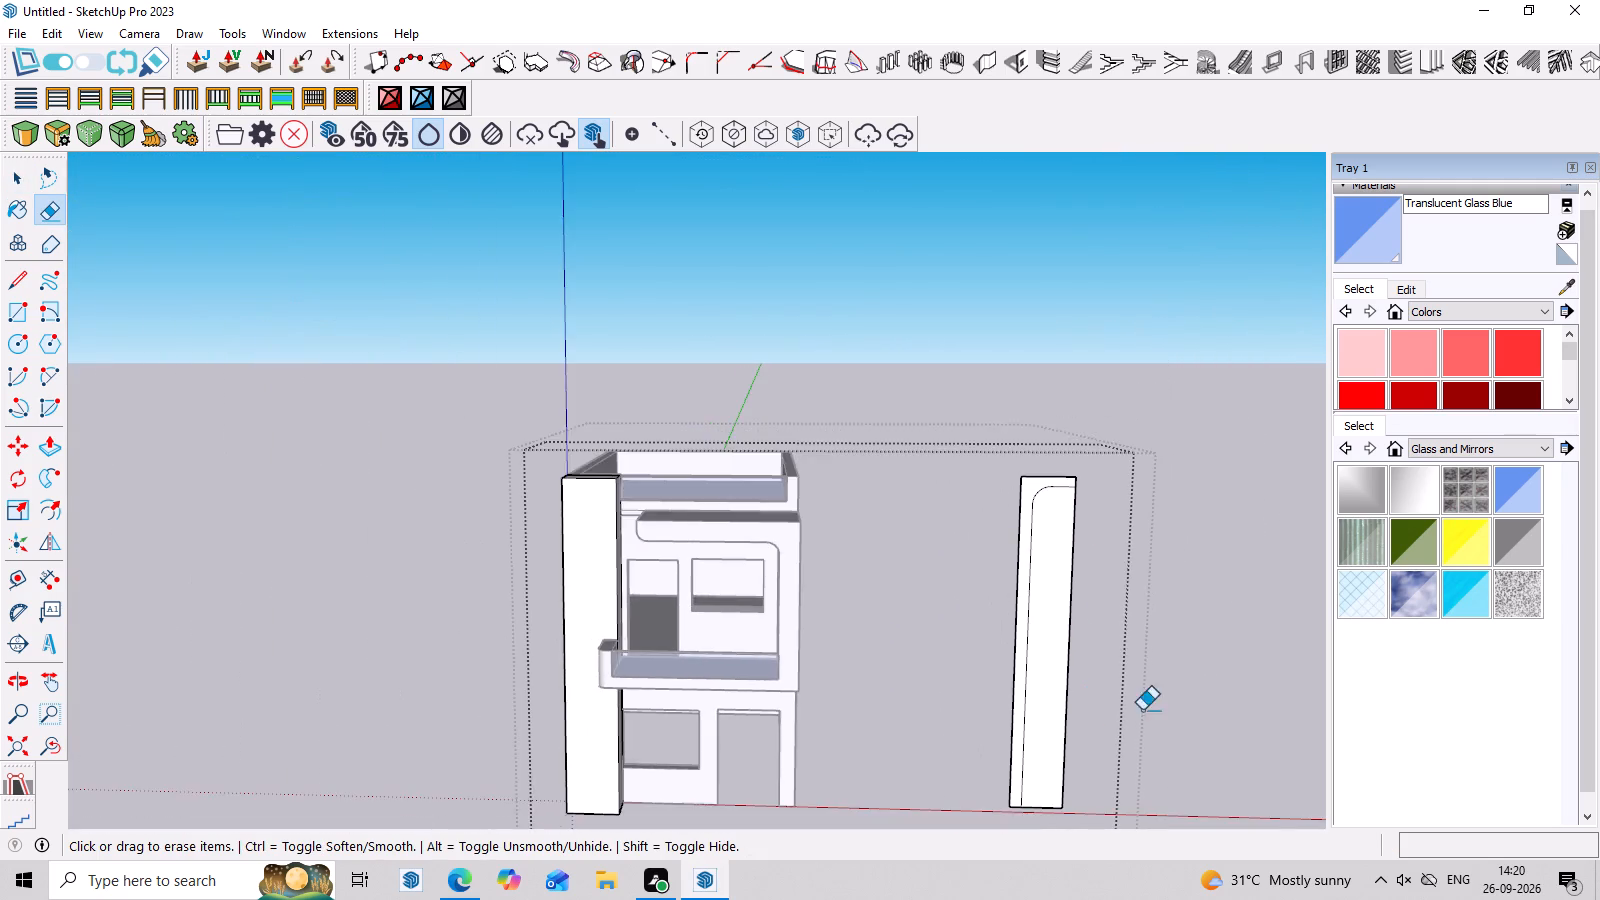
pyautogui.moveTo(1175, 691); pyautogui.dragTo(1153, 612, button='middle')
pyautogui.press('space')
pyautogui.doubleClick(1066, 624)
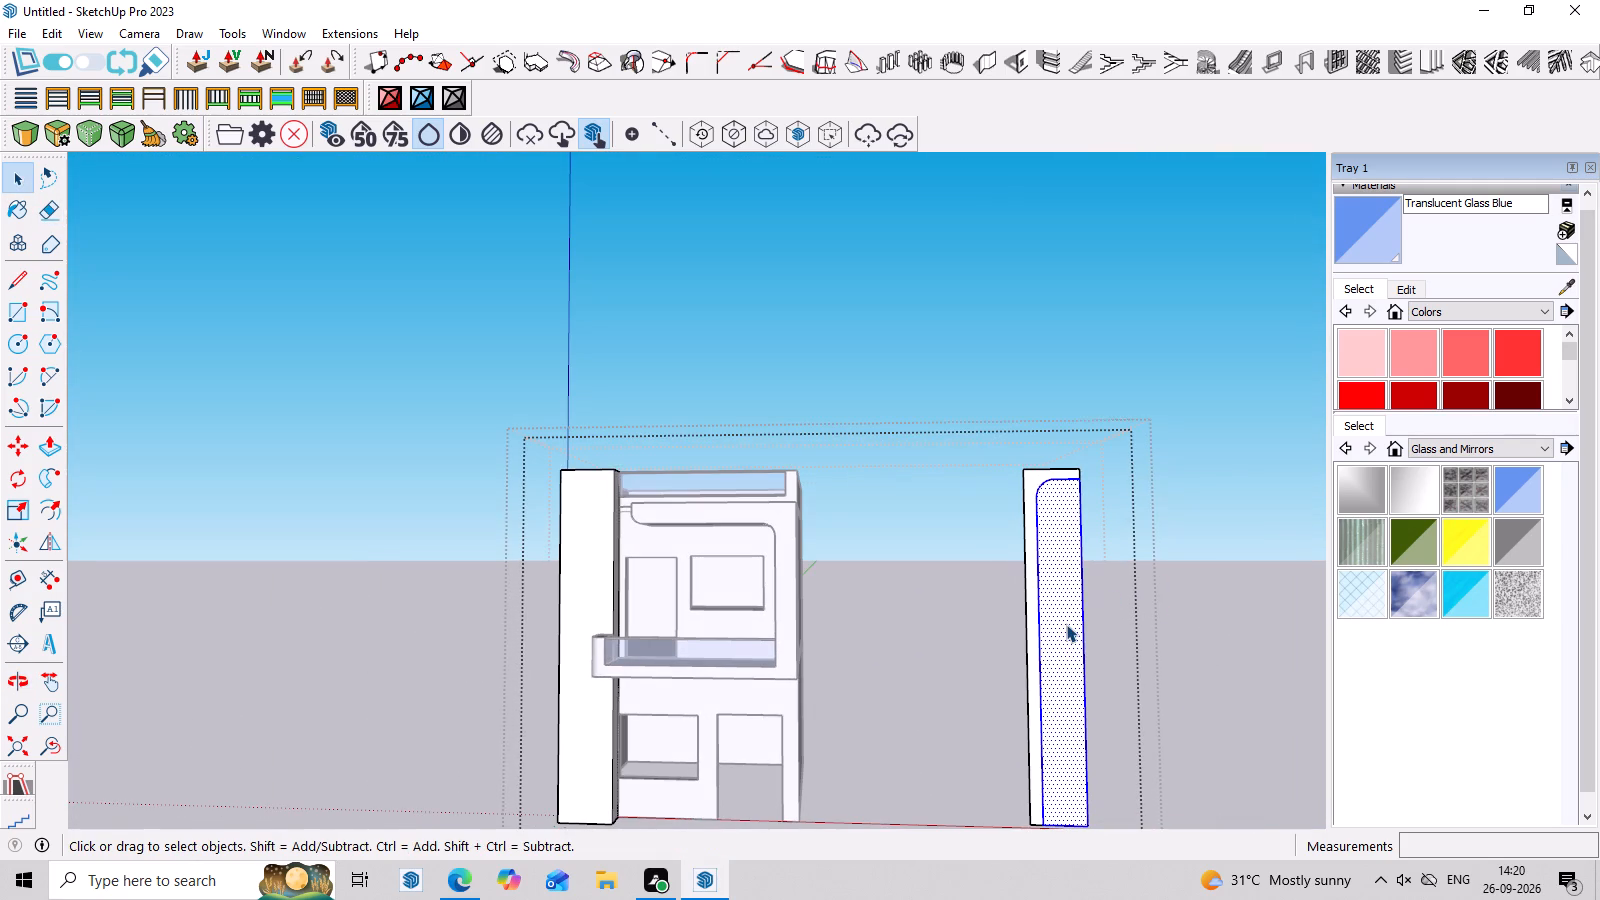
pyautogui.hotkey('ctrl', 'x')
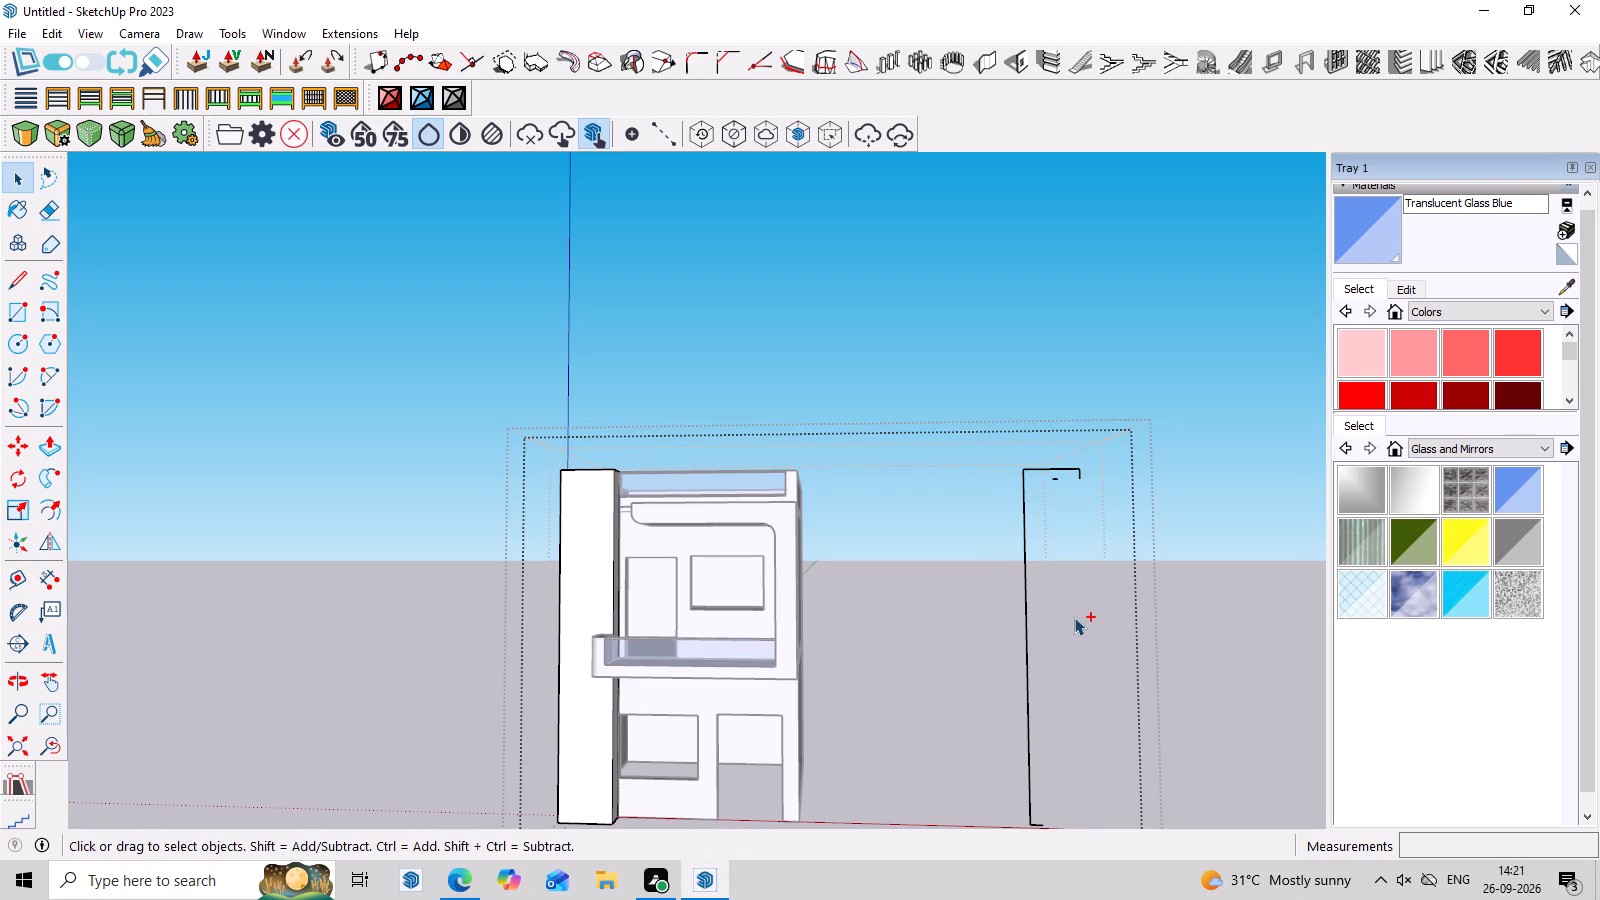
pyautogui.hotkey('ctrl', 'z')
pyautogui.click(1073, 596)
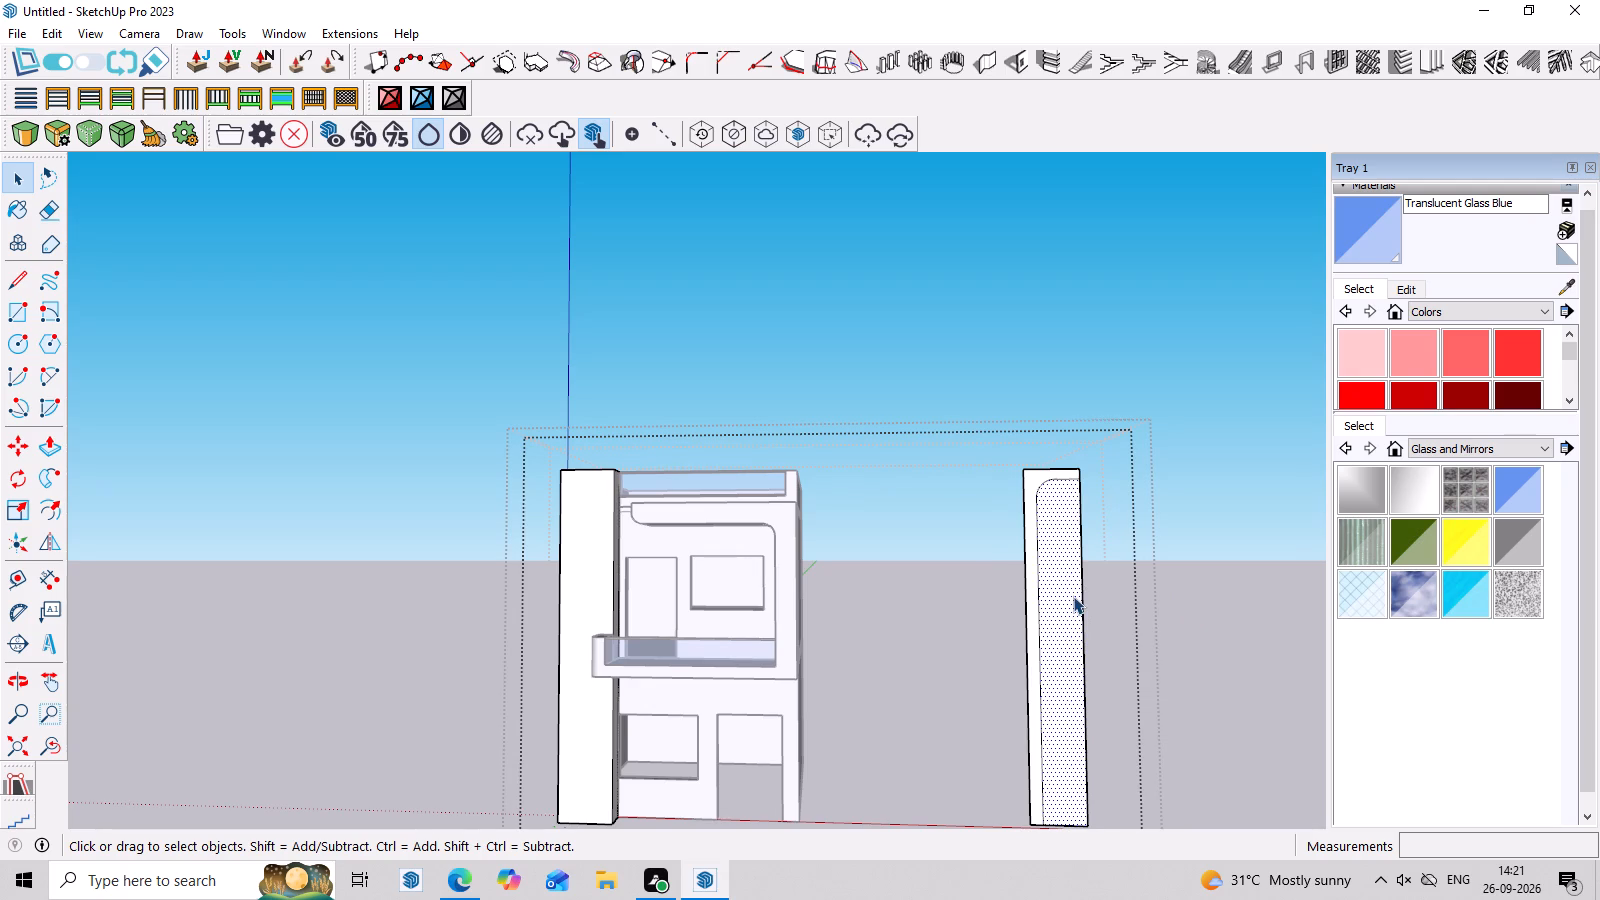
pyautogui.hotkey('ctrl', 'x')
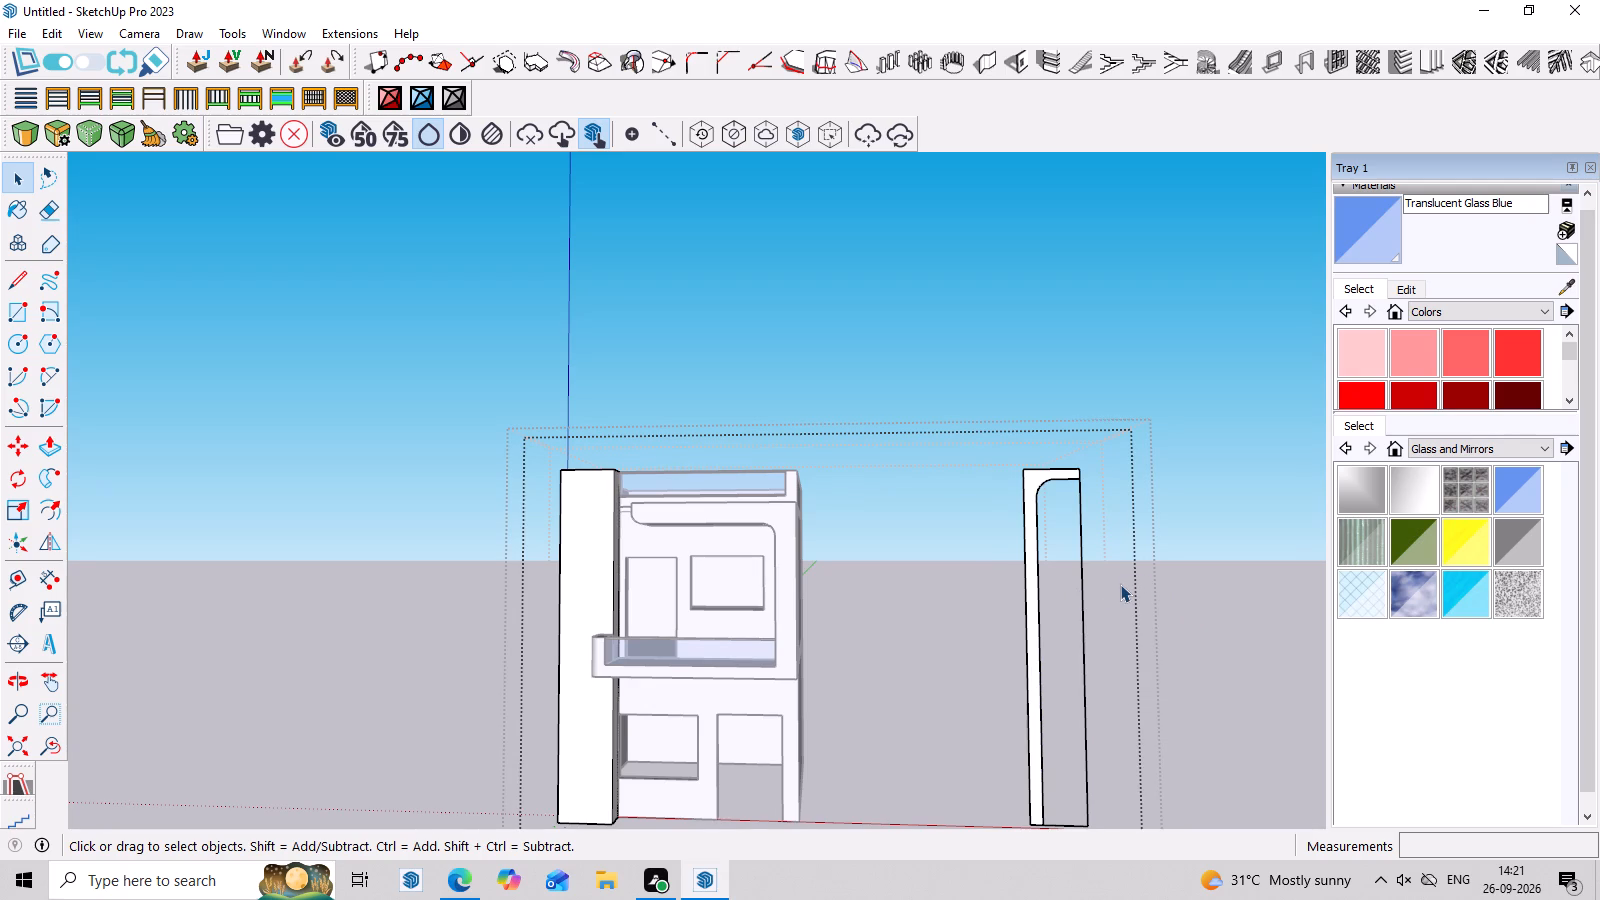
pyautogui.press('e')
pyautogui.moveTo(1099, 583); pyautogui.dragTo(1084, 594)
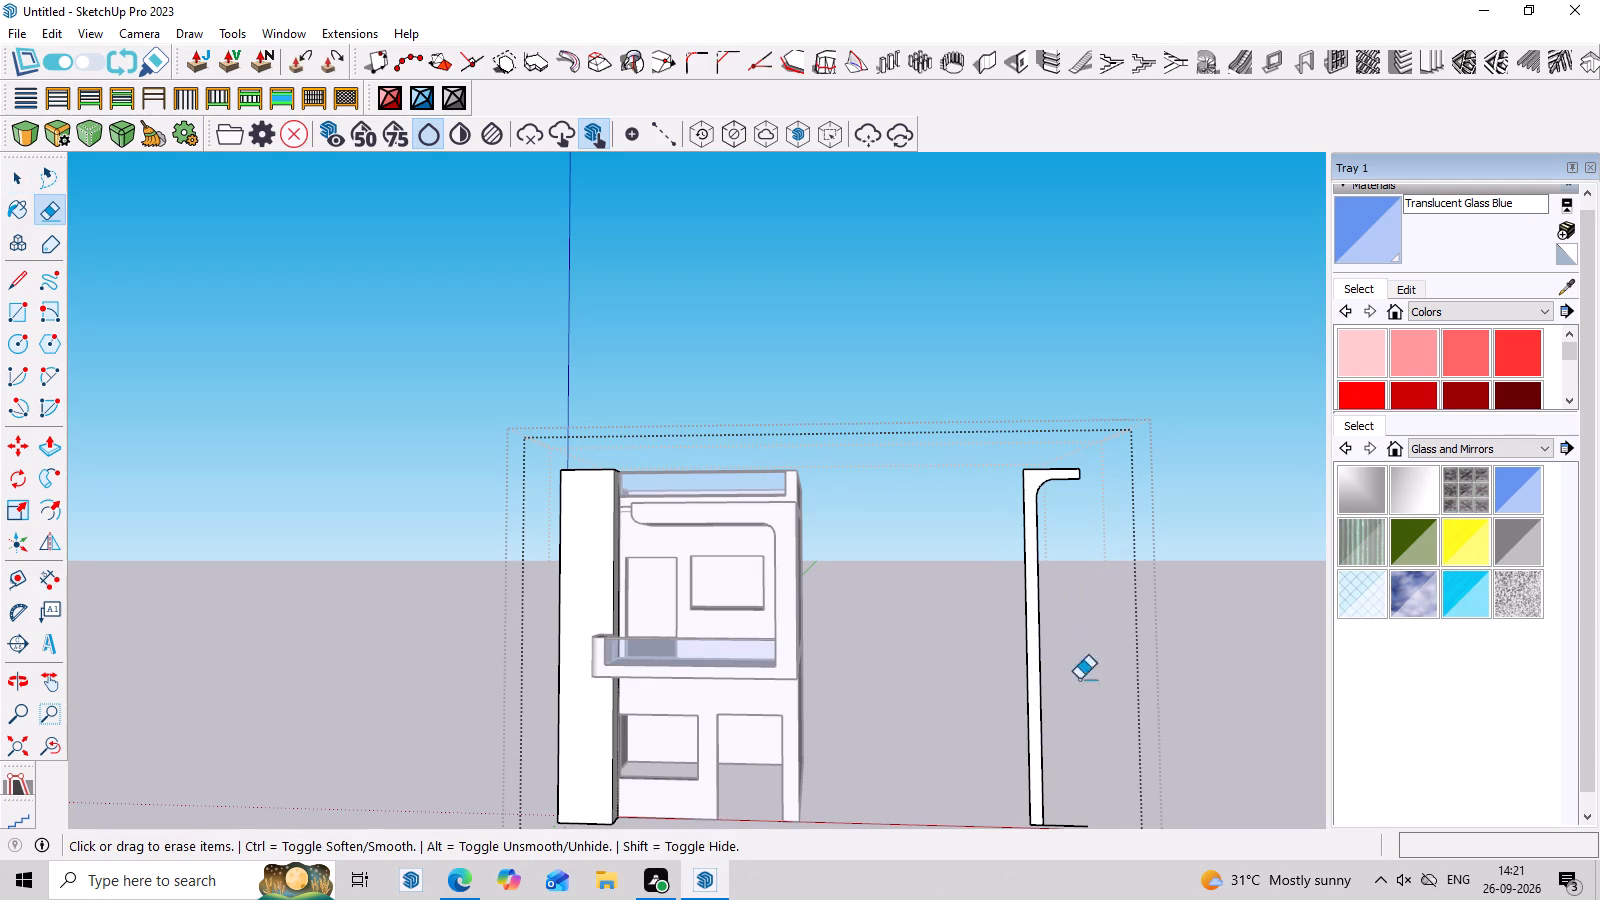
pyautogui.moveTo(1071, 809); pyautogui.dragTo(1071, 827)
# Select the inverted-L face with all its edges and make it a group.
pyautogui.scroll(-2, 1159, 655)
pyautogui.moveTo(1159, 655); pyautogui.dragTo(1160, 694, button='middle')
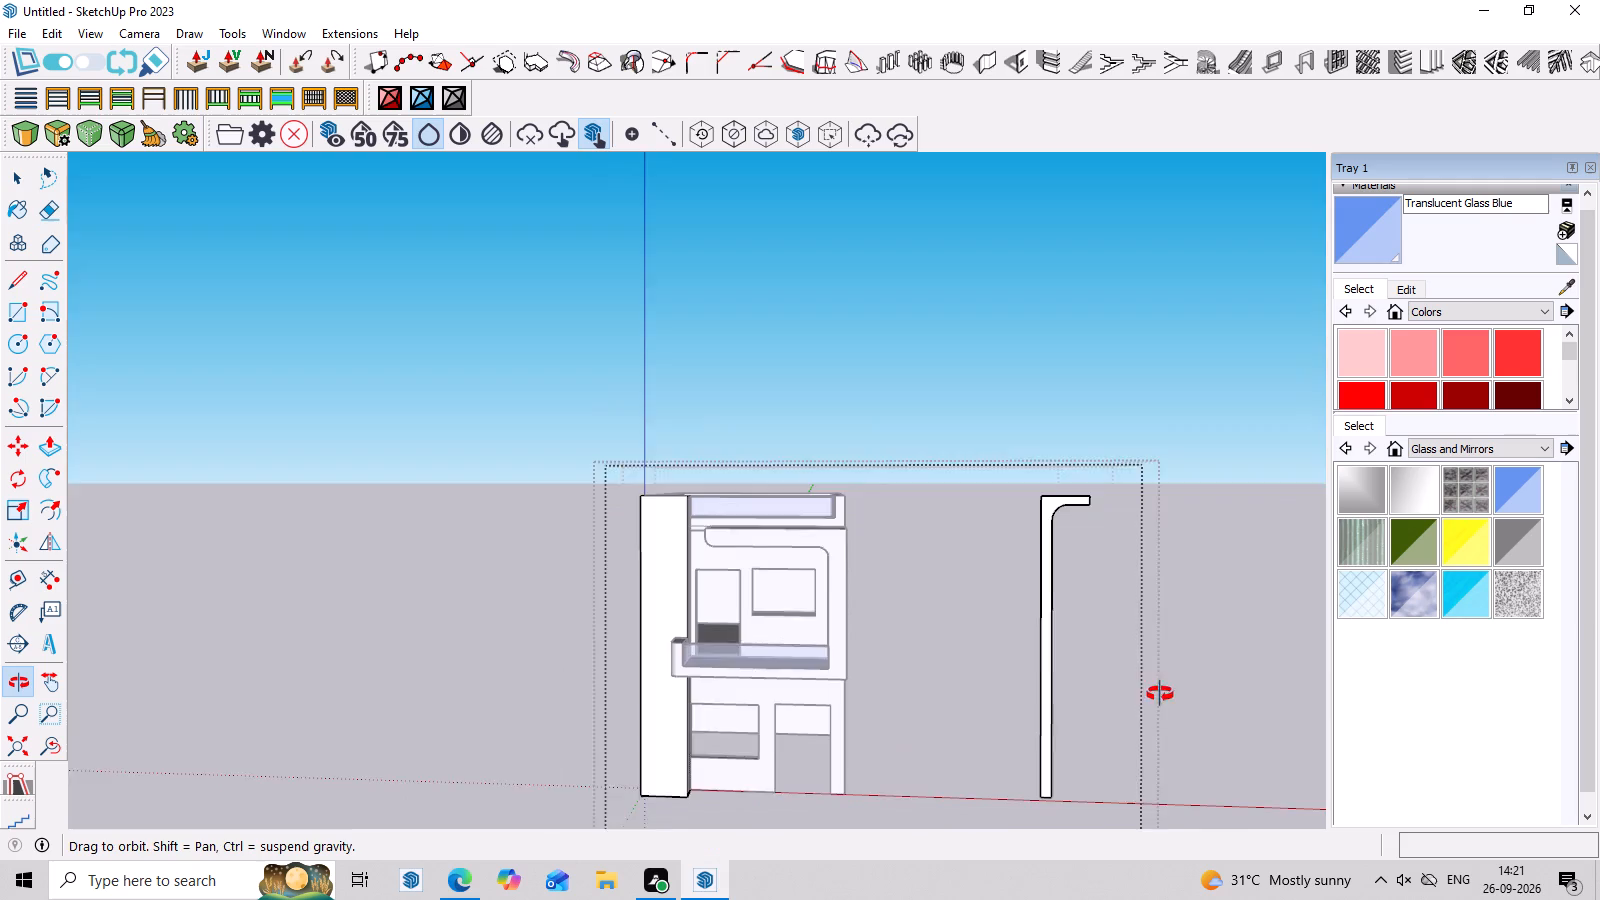
pyautogui.moveTo(1160, 694); pyautogui.dragTo(1177, 788, button='middle')
pyautogui.press('space')
pyautogui.tripleClick(1042, 545)
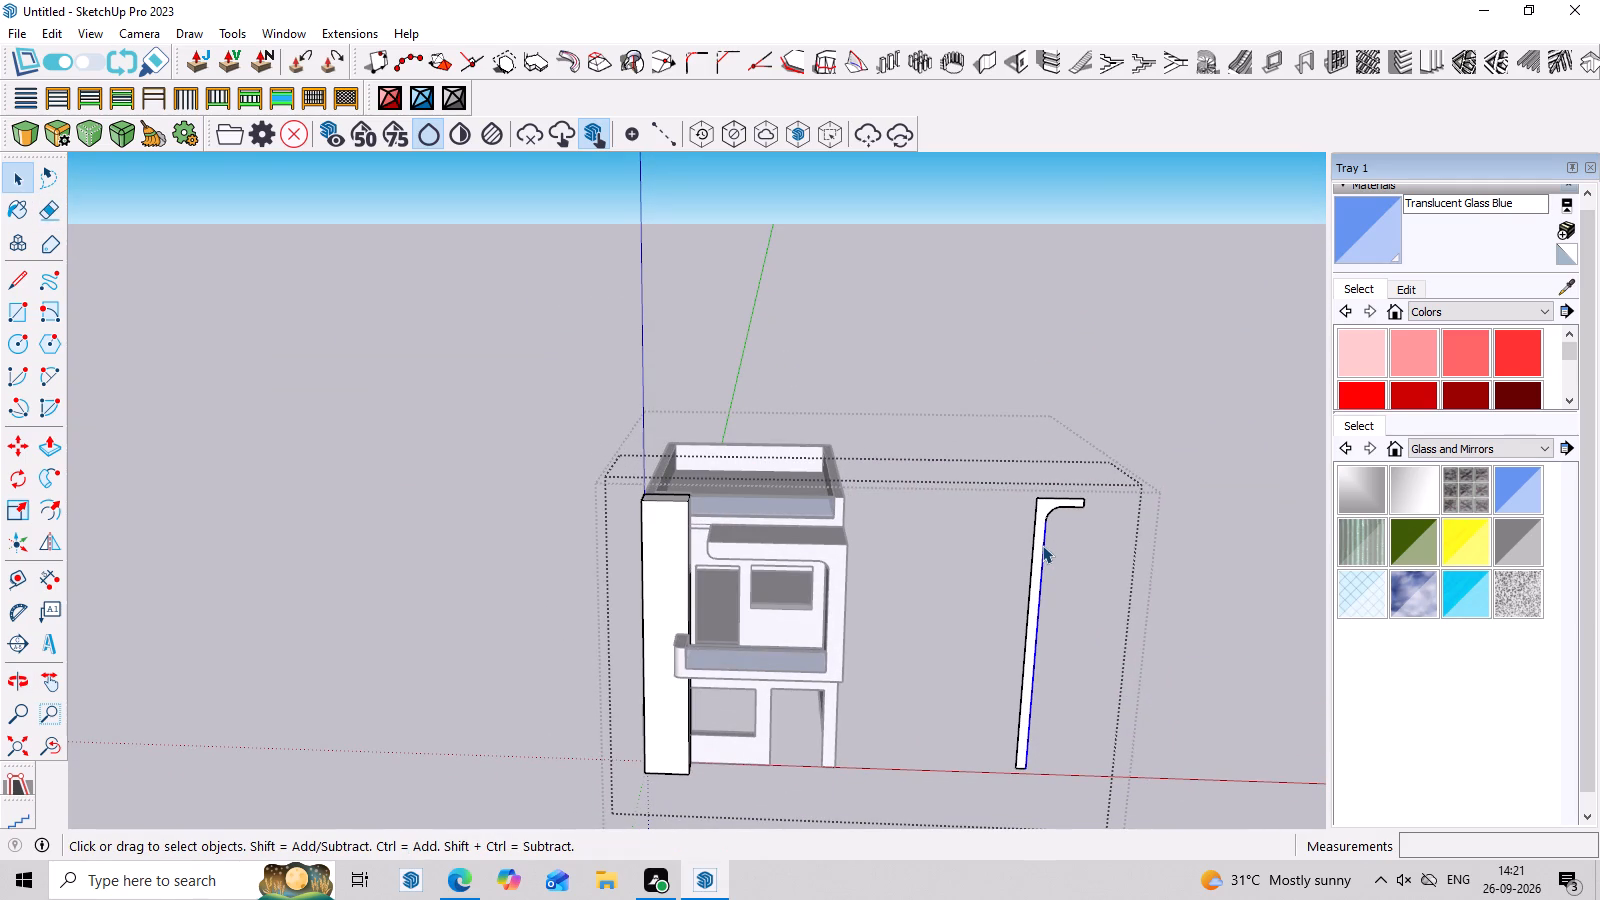
pyautogui.click(1042, 545)
pyautogui.rightClick(1042, 545)
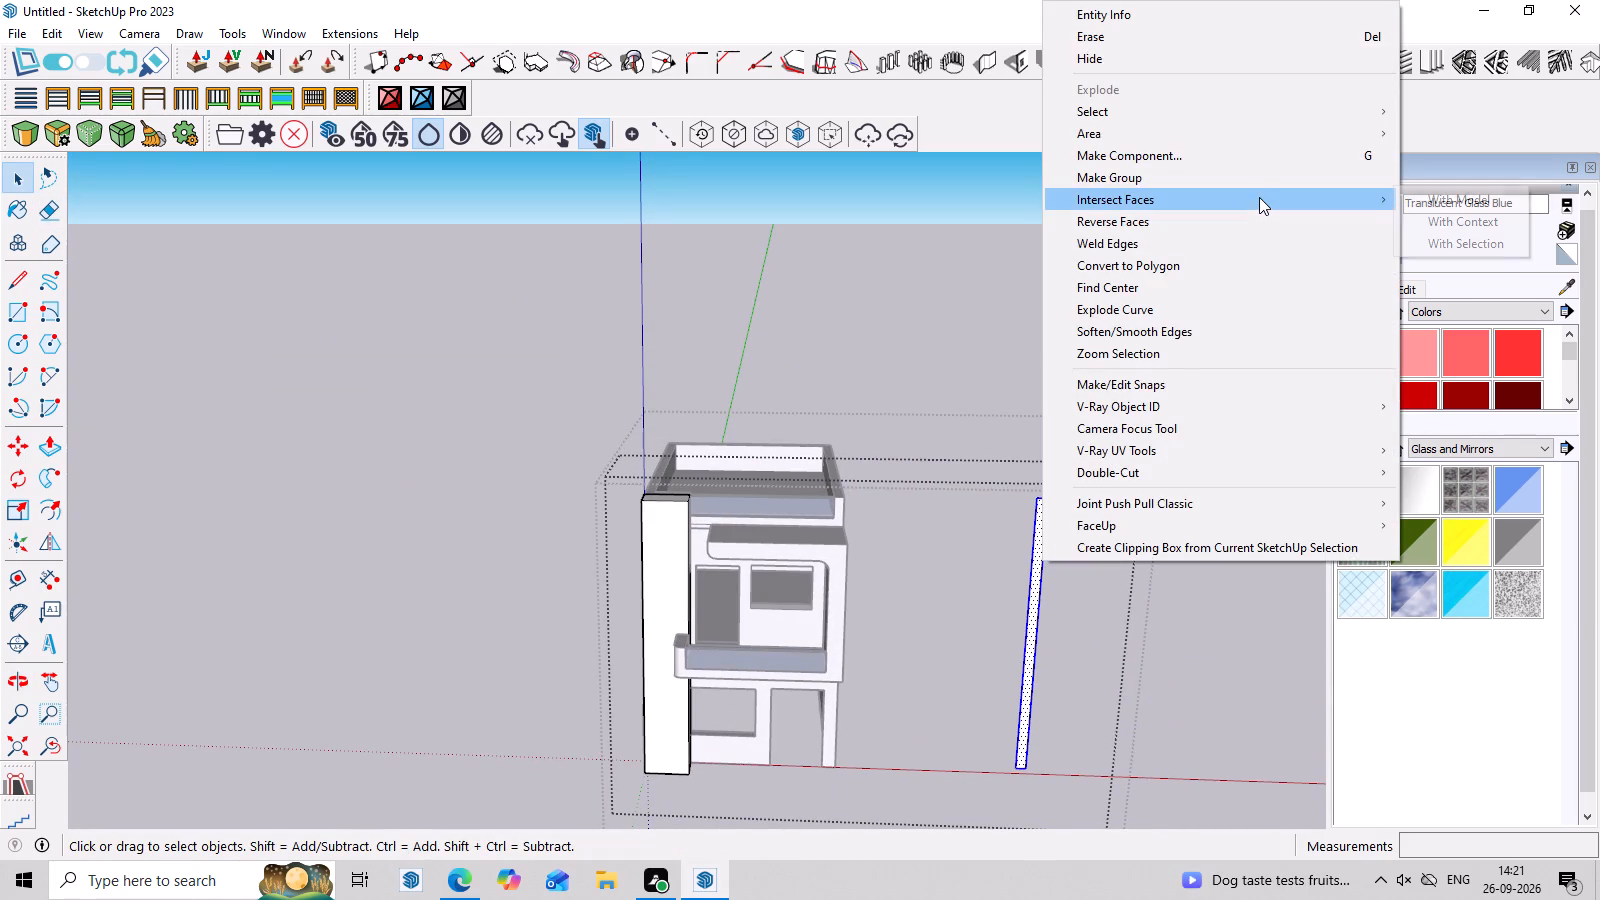
pyautogui.click(1259, 186)
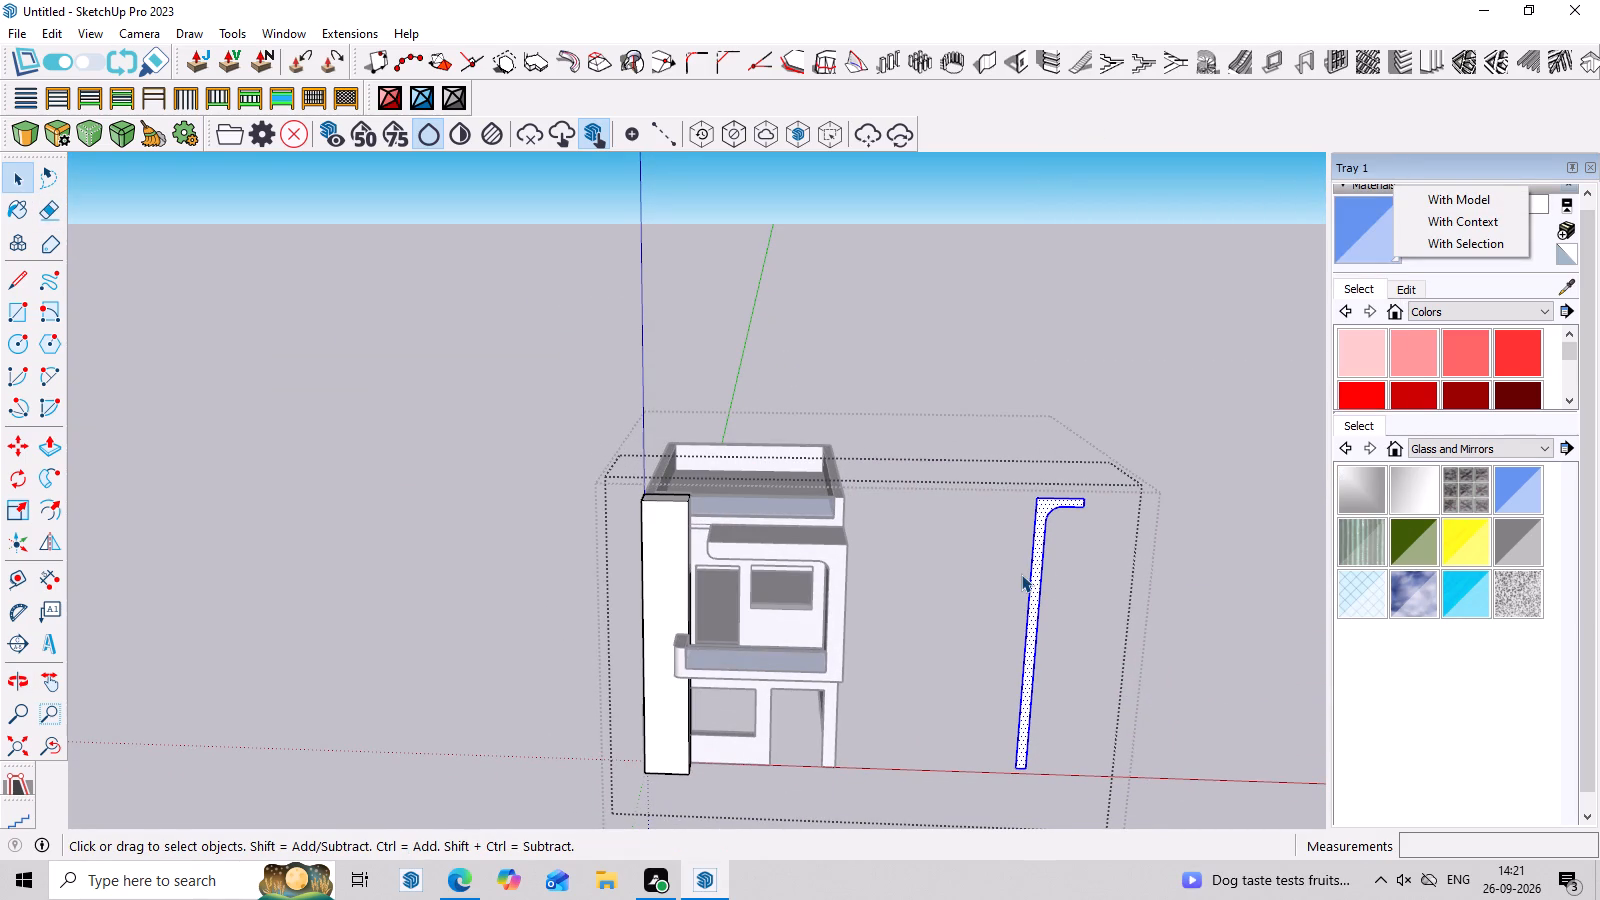
# Move the inverted-L panel group by its bottom corner onto the outer front bottom corner of the corner pillar.
pyautogui.press('m')
pyautogui.scroll(3, 1020, 717)
pyautogui.click(1022, 781)
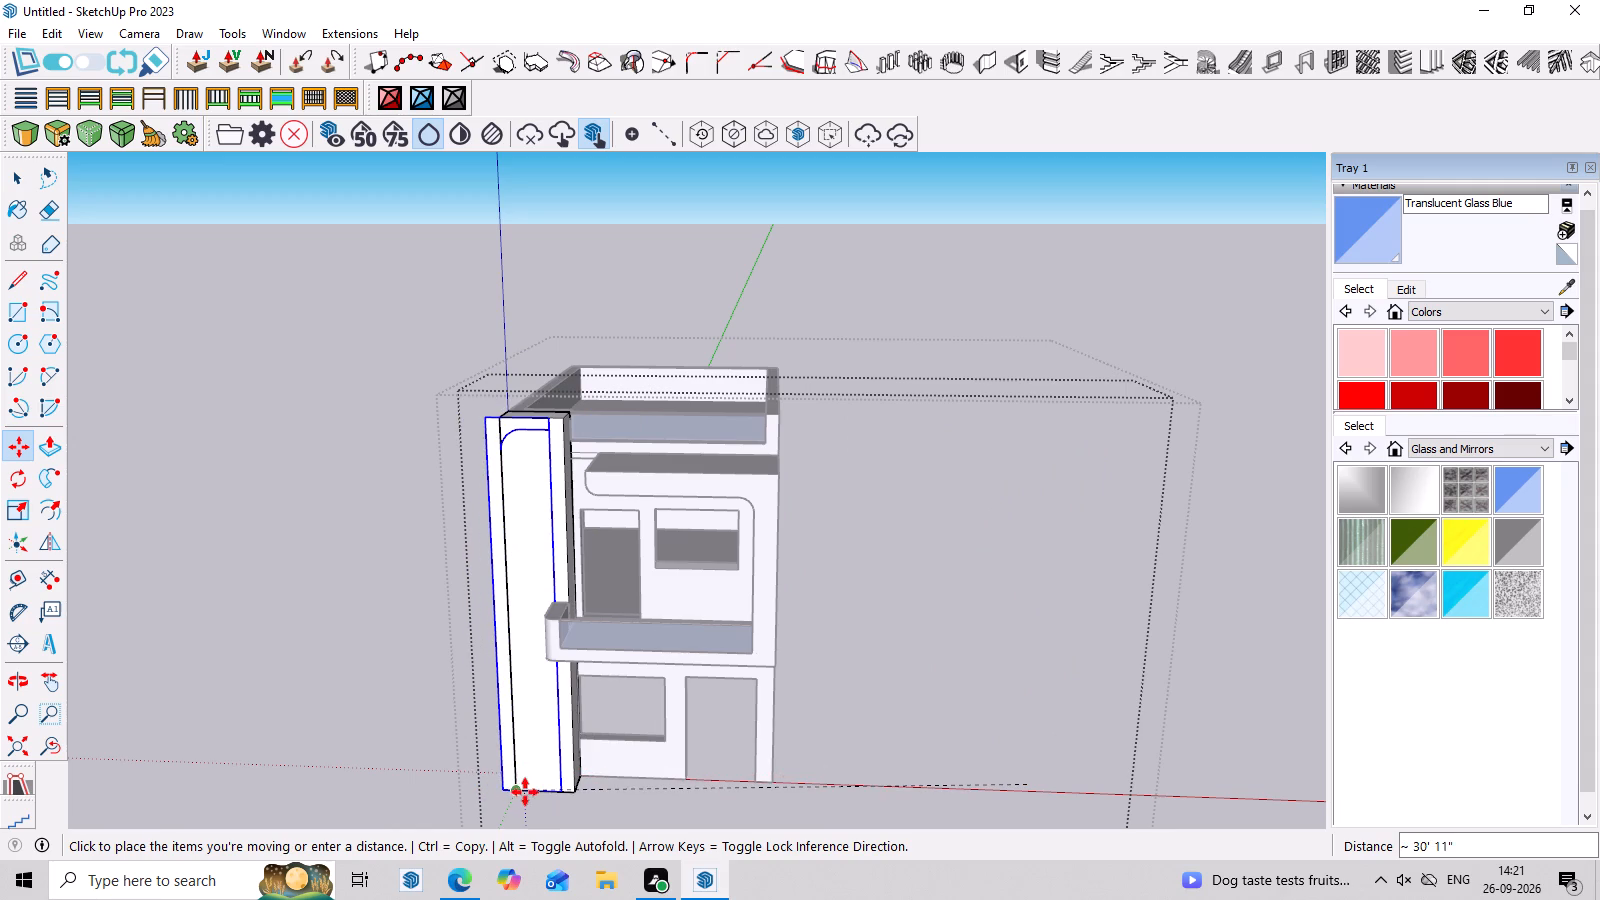
pyautogui.moveTo(525, 792); pyautogui.dragTo(1107, 566, button='middle')
pyautogui.scroll(1, 1108, 566)
pyautogui.scroll(-4, 1079, 508)
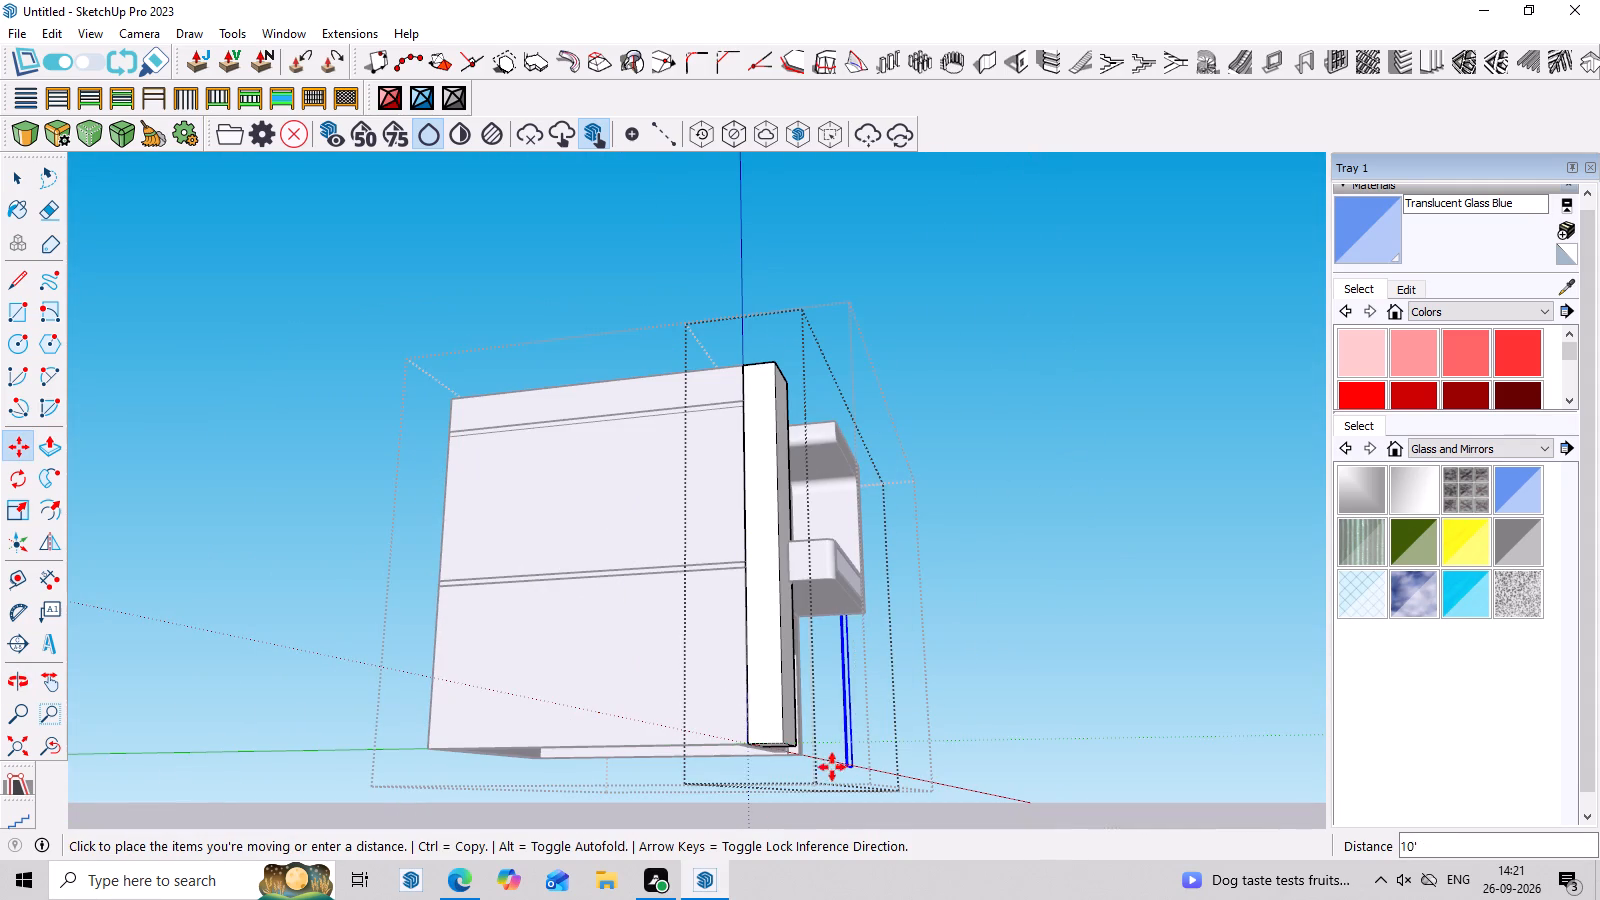
pyautogui.click(782, 739)
pyautogui.moveTo(947, 773); pyautogui.dragTo(943, 814, button='middle')
pyautogui.scroll(6, 630, 736)
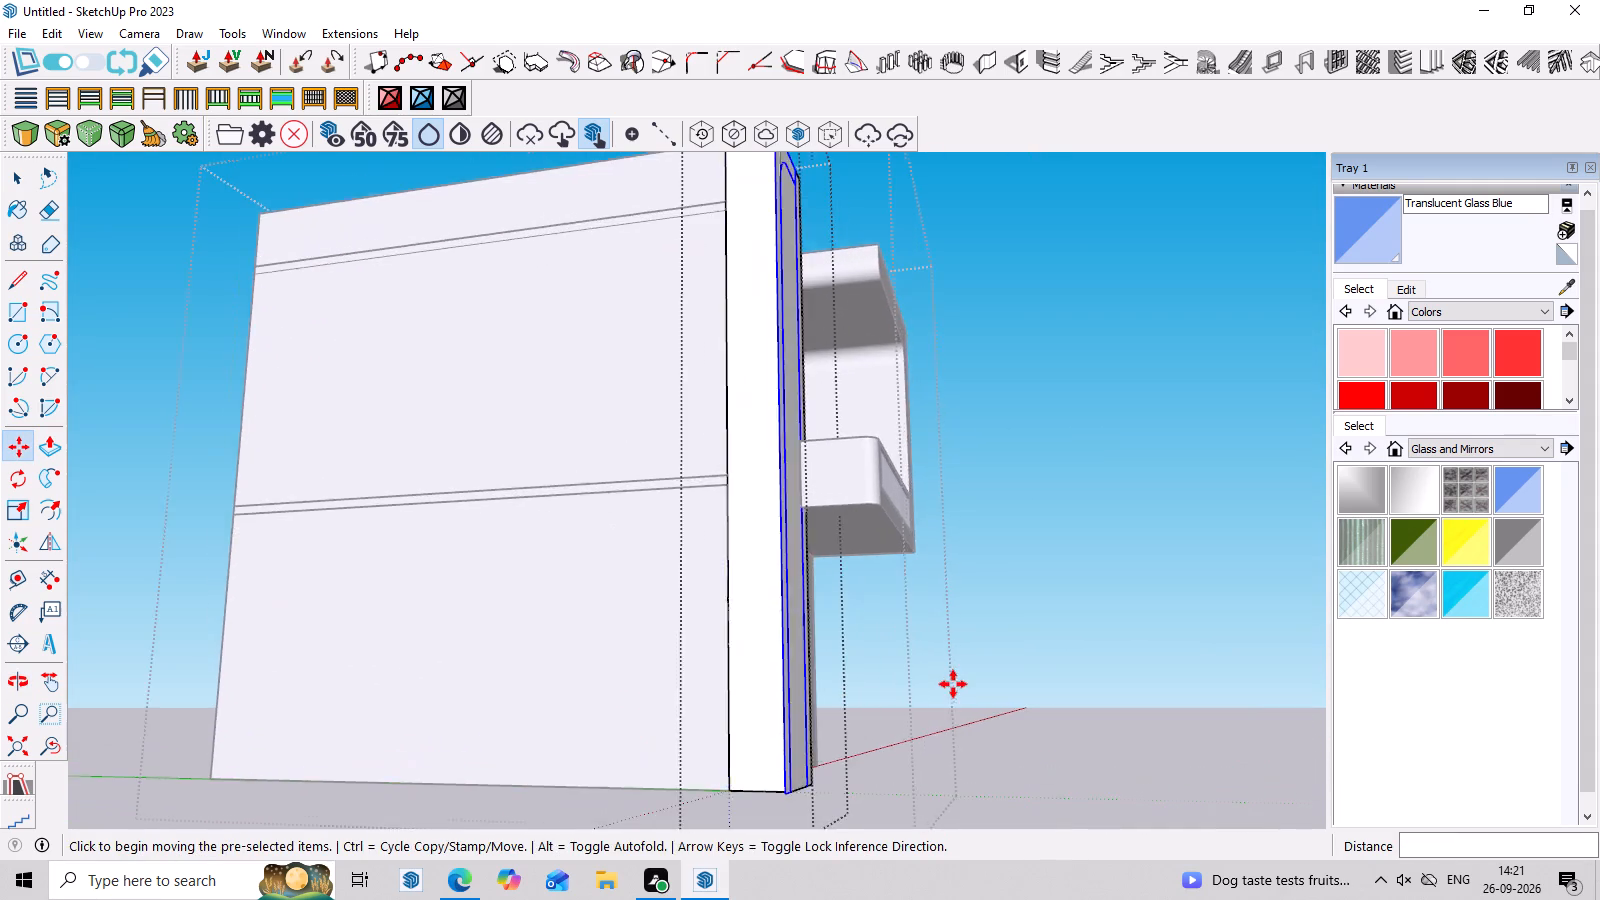
# Move the selected inverted-L panel group again by its front bottom corner to align it with the front of the corner pillar.
pyautogui.moveTo(952, 689); pyautogui.dragTo(733, 779, button='middle')
pyautogui.scroll(-8, 773, 620)
pyautogui.scroll(5, 732, 749)
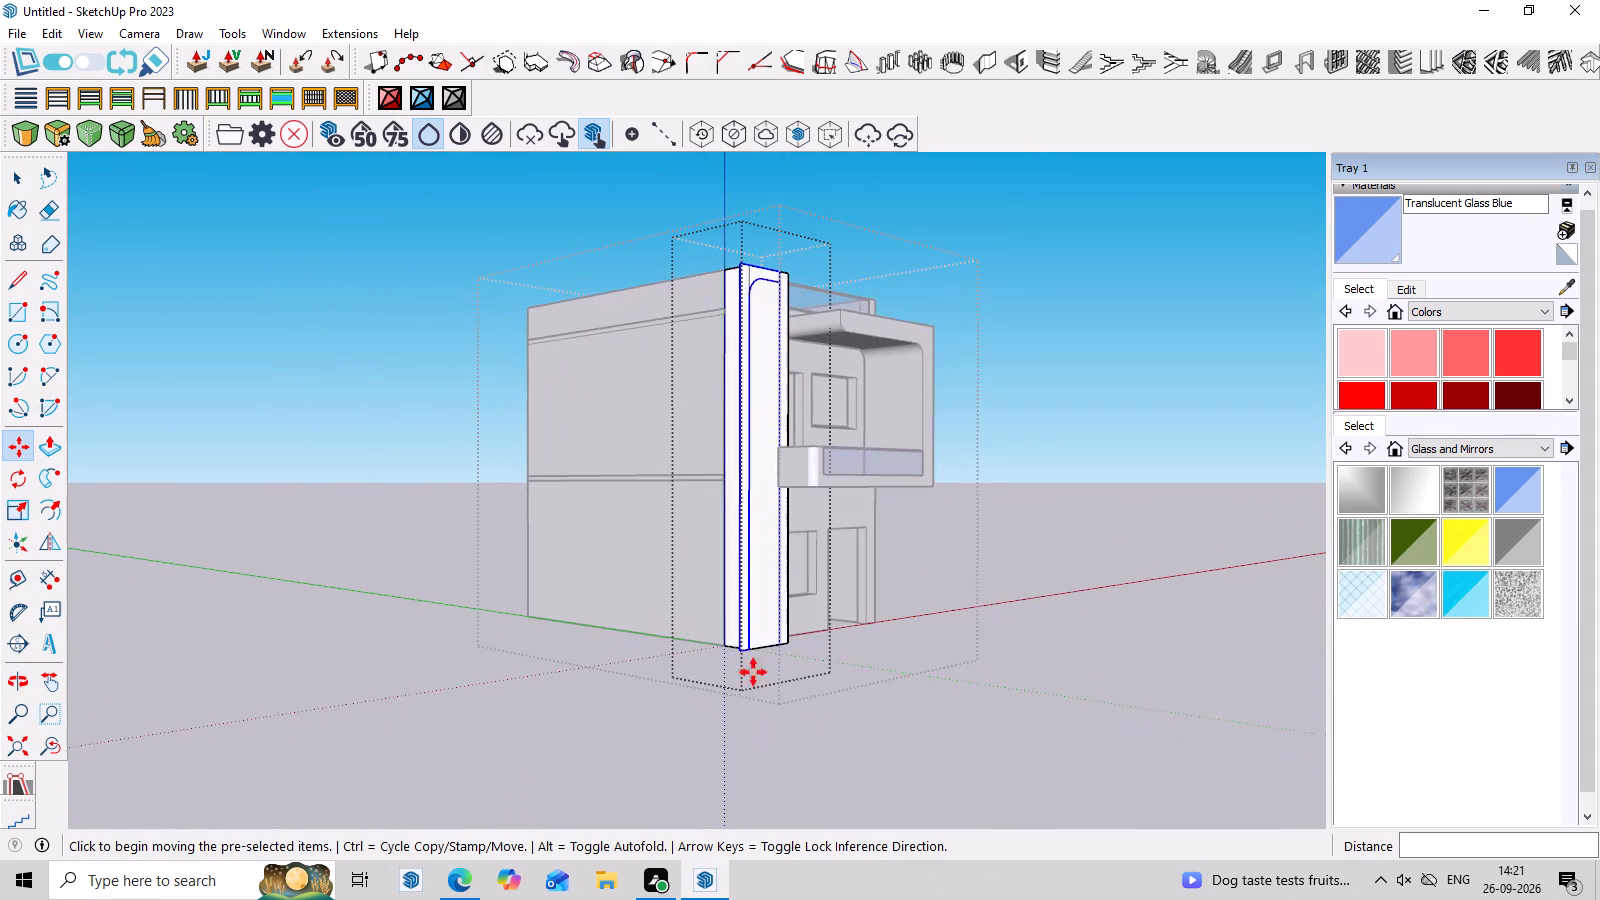
pyautogui.scroll(13, 753, 672)
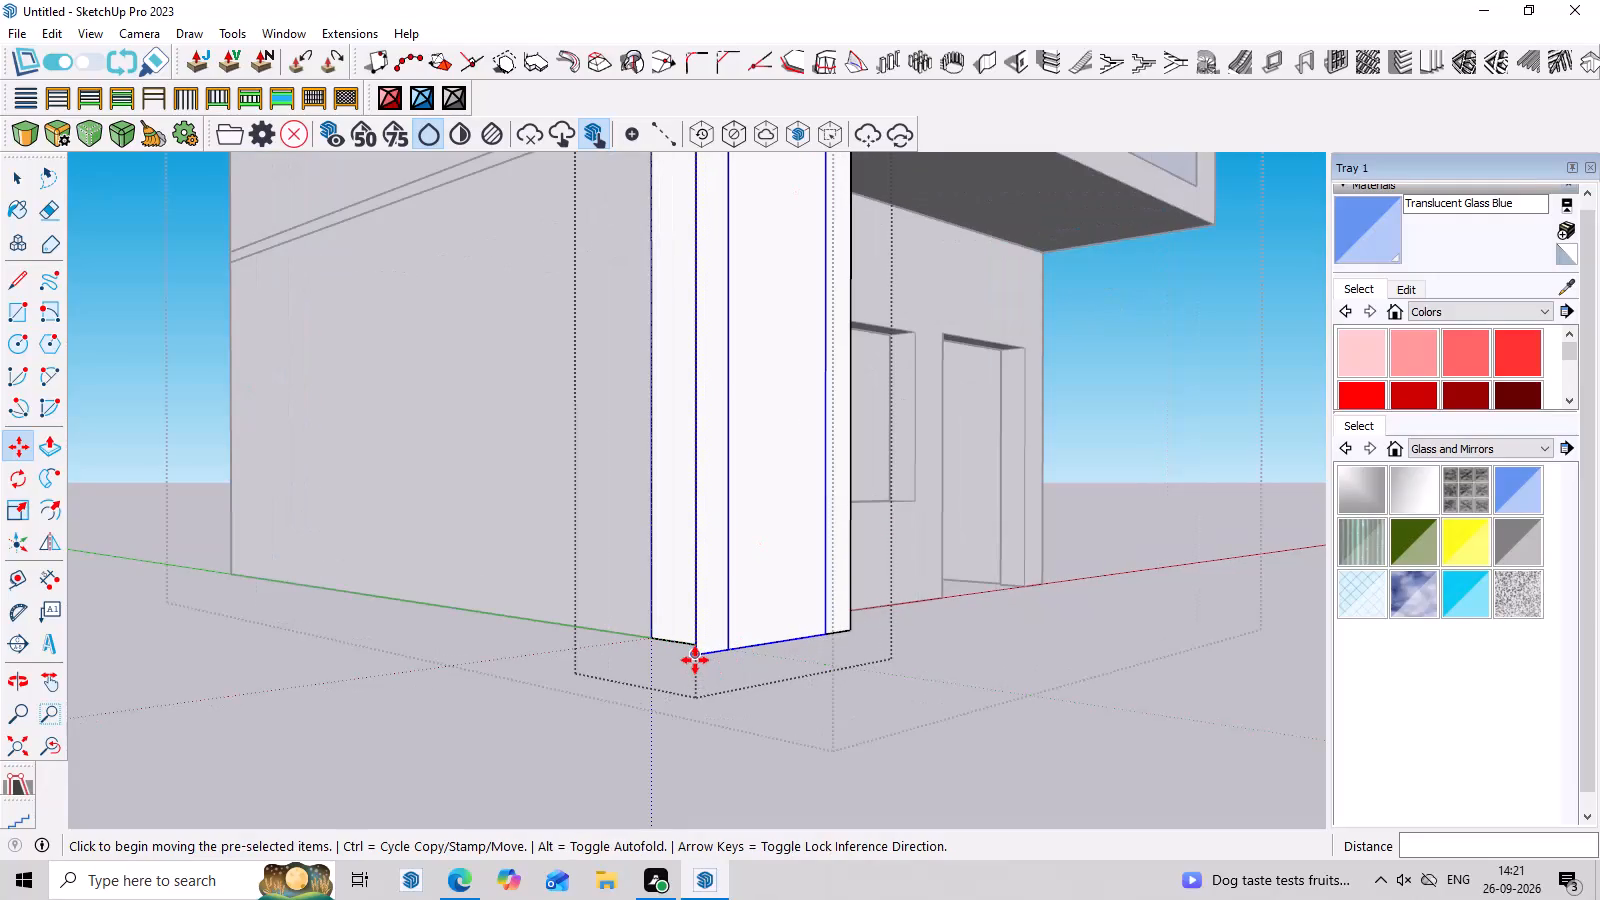
pyautogui.click(695, 658)
pyautogui.click(733, 640)
# Examine the repositioned inverted-L panel against the pillar and balcony from the front and the side.
pyautogui.scroll(-4, 792, 653)
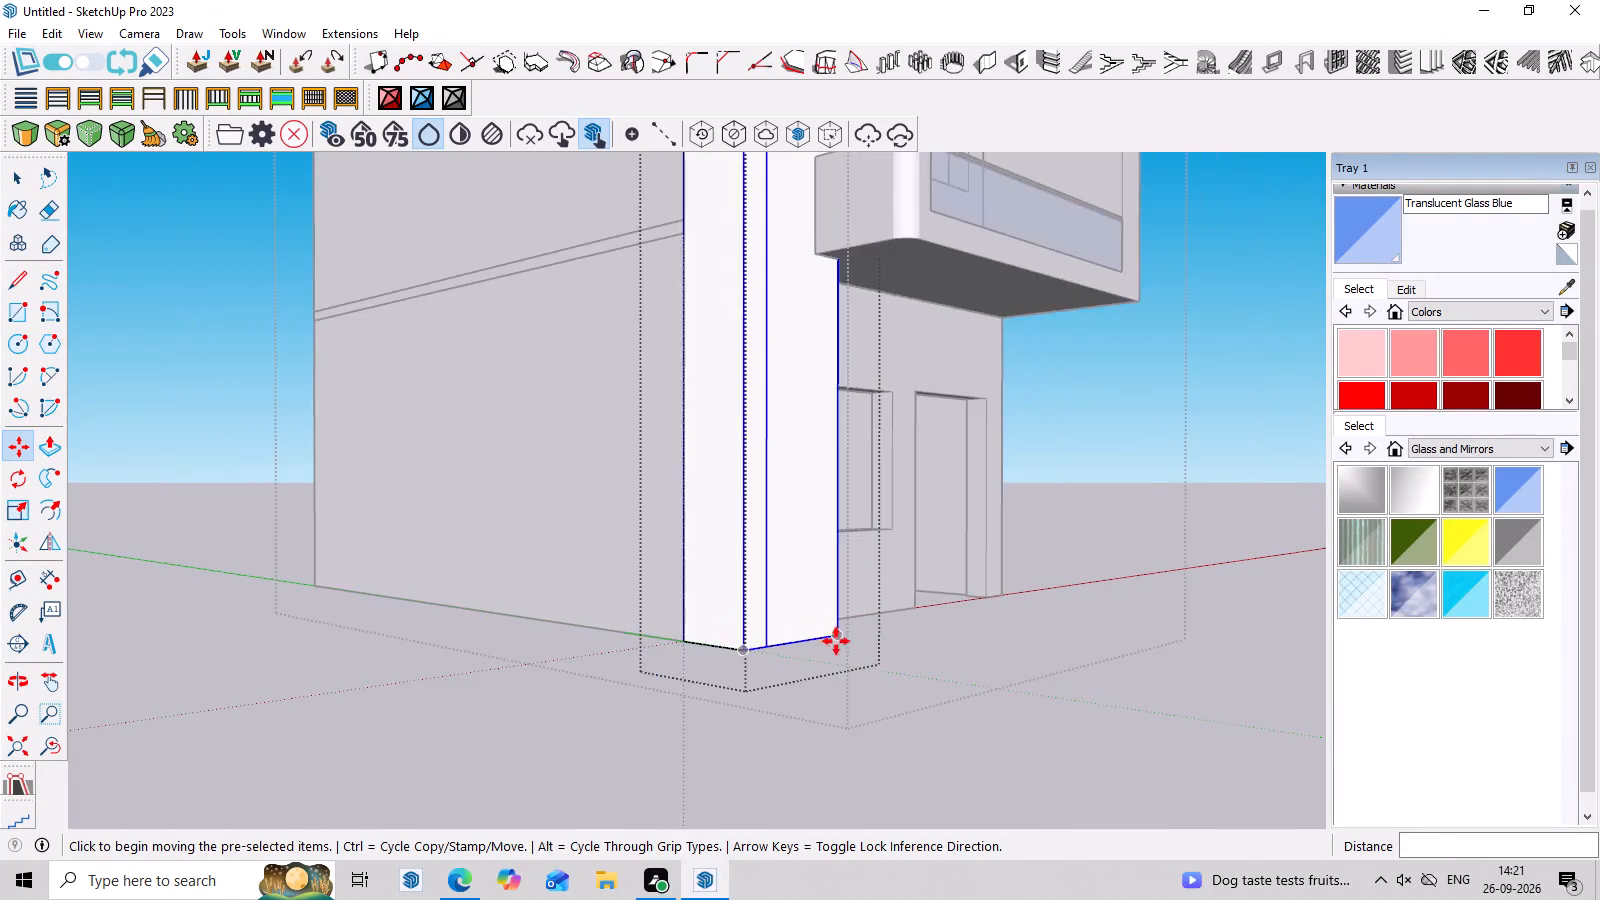
pyautogui.scroll(-7, 836, 641)
pyautogui.moveTo(1020, 625); pyautogui.dragTo(842, 679, button='middle')
pyautogui.scroll(-7, 970, 582)
pyautogui.moveTo(1185, 595); pyautogui.dragTo(1140, 608, button='middle')
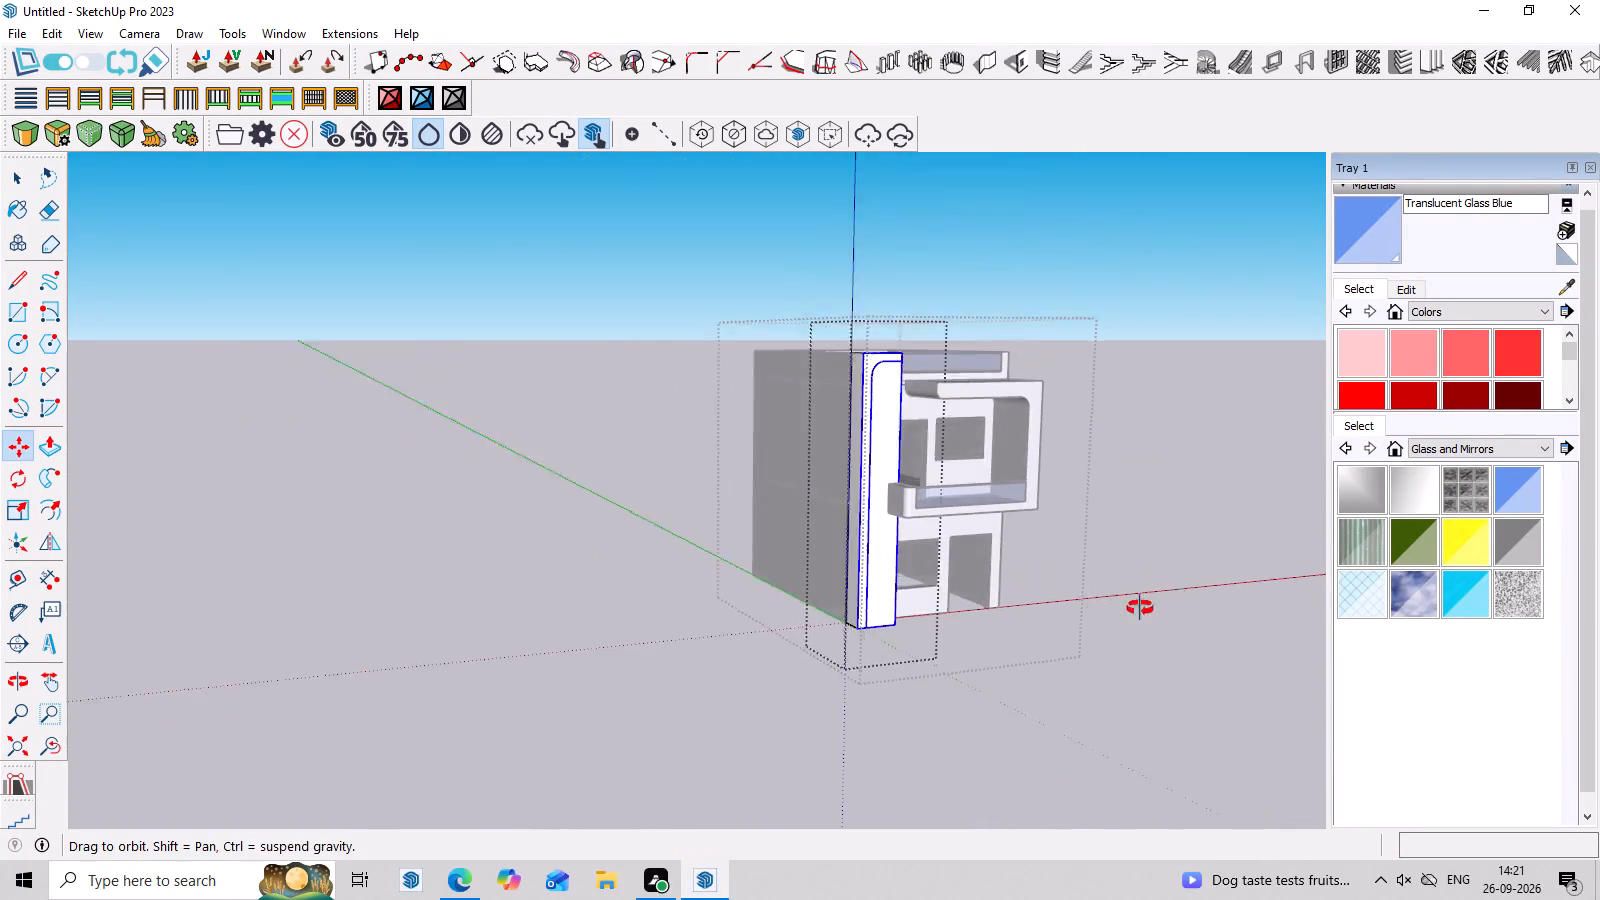
pyautogui.moveTo(1140, 608); pyautogui.dragTo(1029, 626, button='middle')
pyautogui.scroll(7, 1021, 555)
pyautogui.moveTo(1154, 514); pyautogui.dragTo(1124, 529, button='middle')
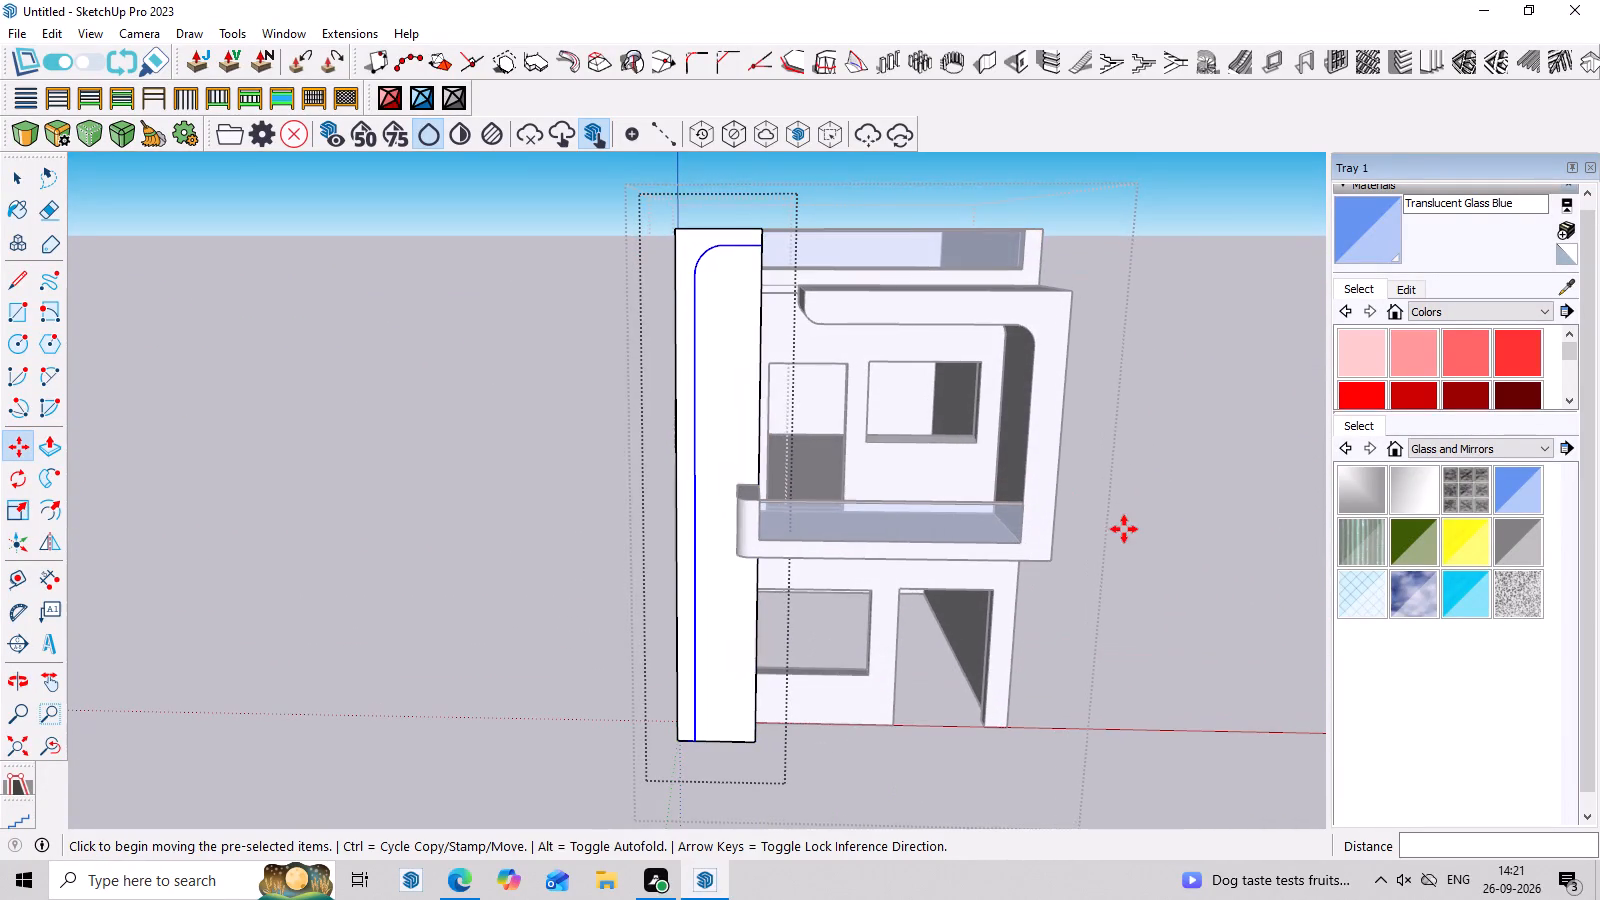
pyautogui.scroll(3, 647, 485)
pyautogui.scroll(7, 812, 491)
pyautogui.scroll(-8, 824, 468)
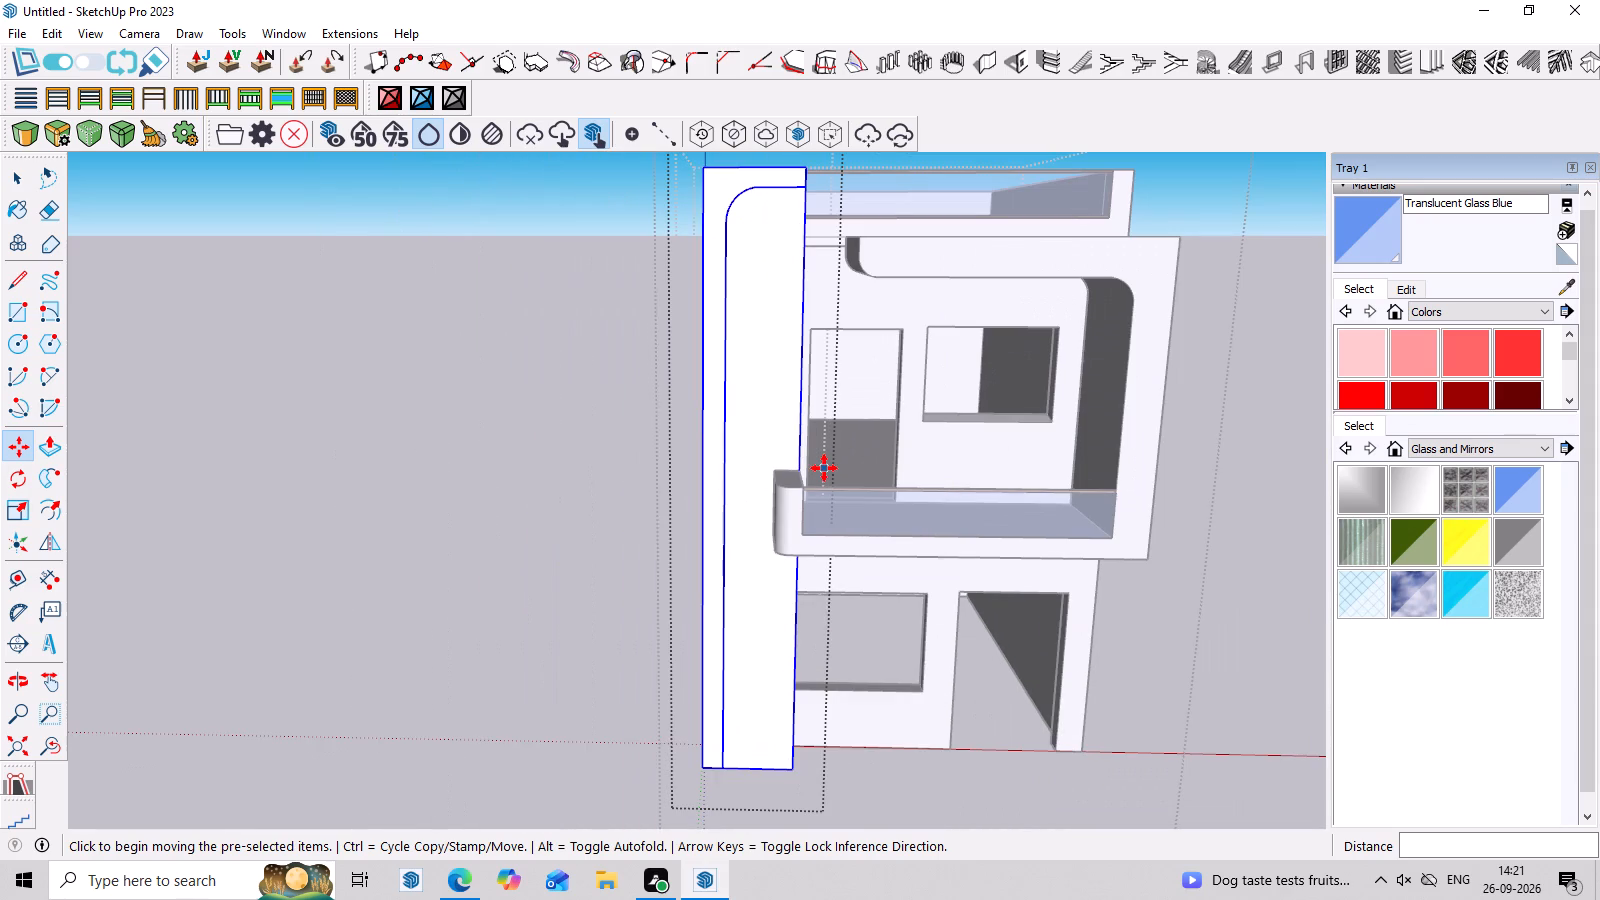
pyautogui.moveTo(752, 533); pyautogui.dragTo(944, 582, button='middle')
# Open the balcony frame for editing and push the lower band's end face beside the pillar inward about 5 inches.
pyautogui.press('space')
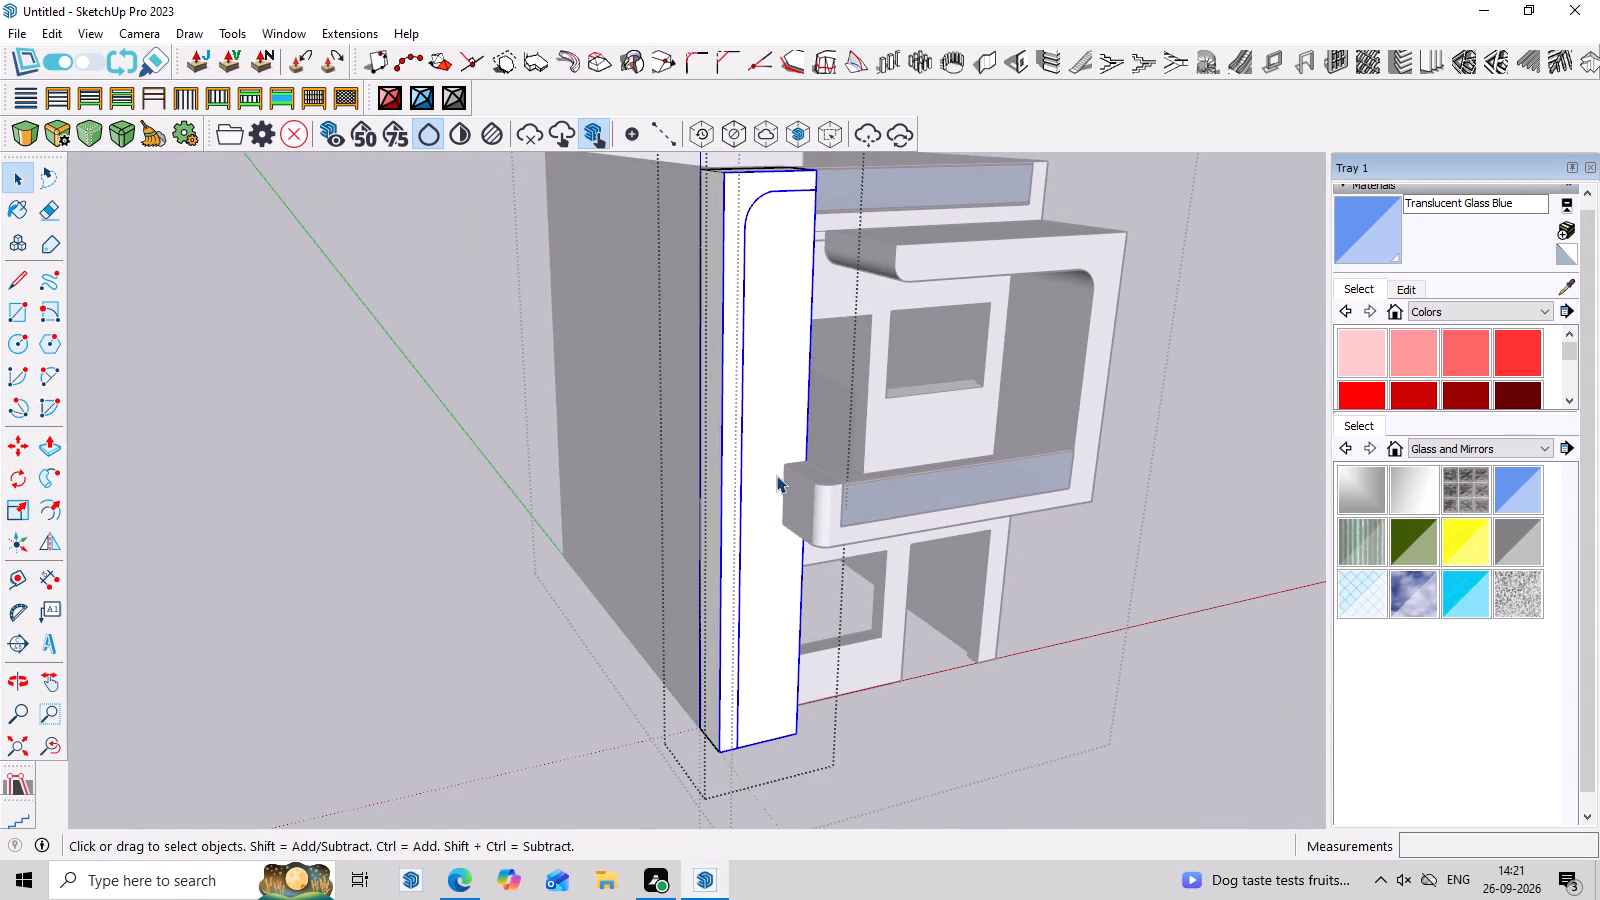
pyautogui.doubleClick(795, 489)
pyautogui.doubleClick(808, 489)
pyautogui.tripleClick(800, 491)
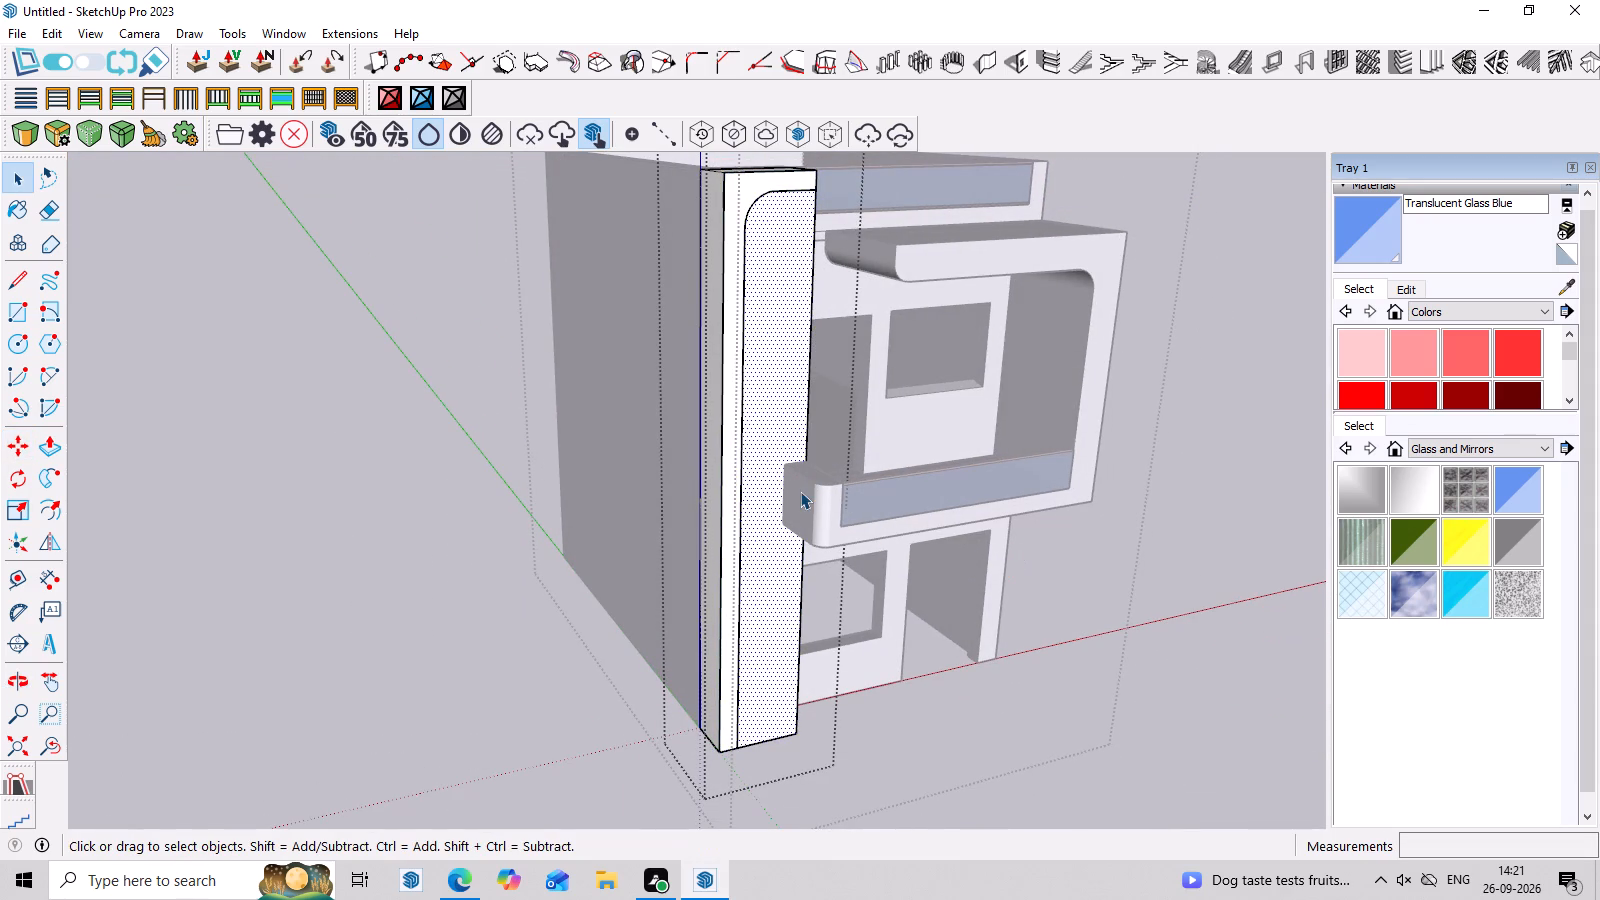
pyautogui.scroll(2, 811, 491)
pyautogui.click(1123, 601)
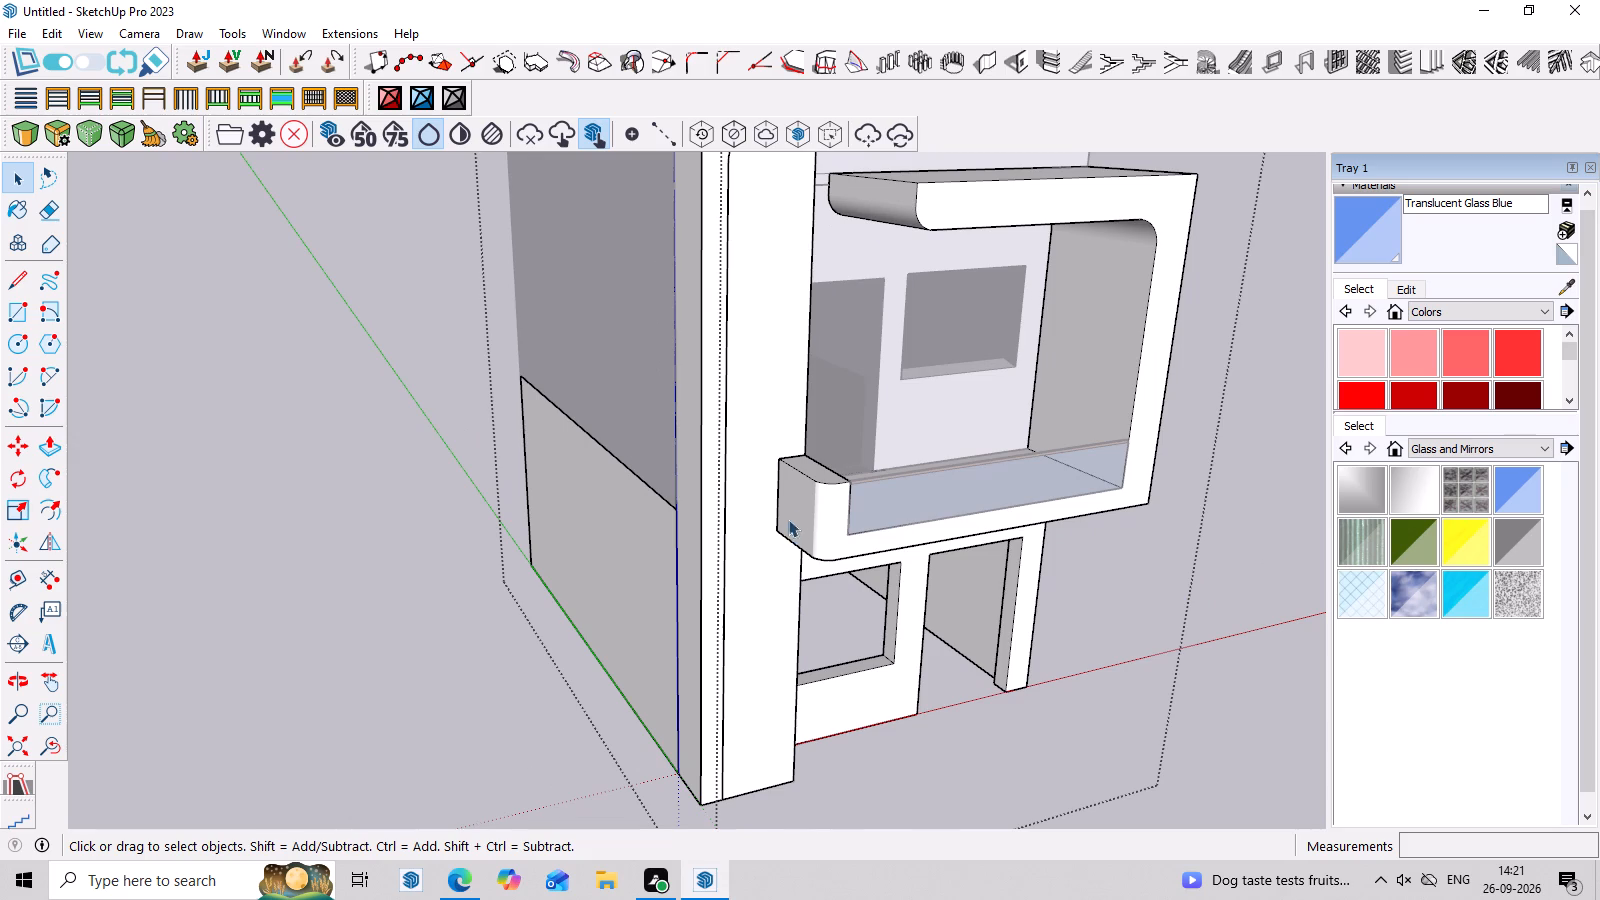
pyautogui.tripleClick(806, 502)
pyautogui.scroll(2, 806, 502)
pyautogui.click(806, 502)
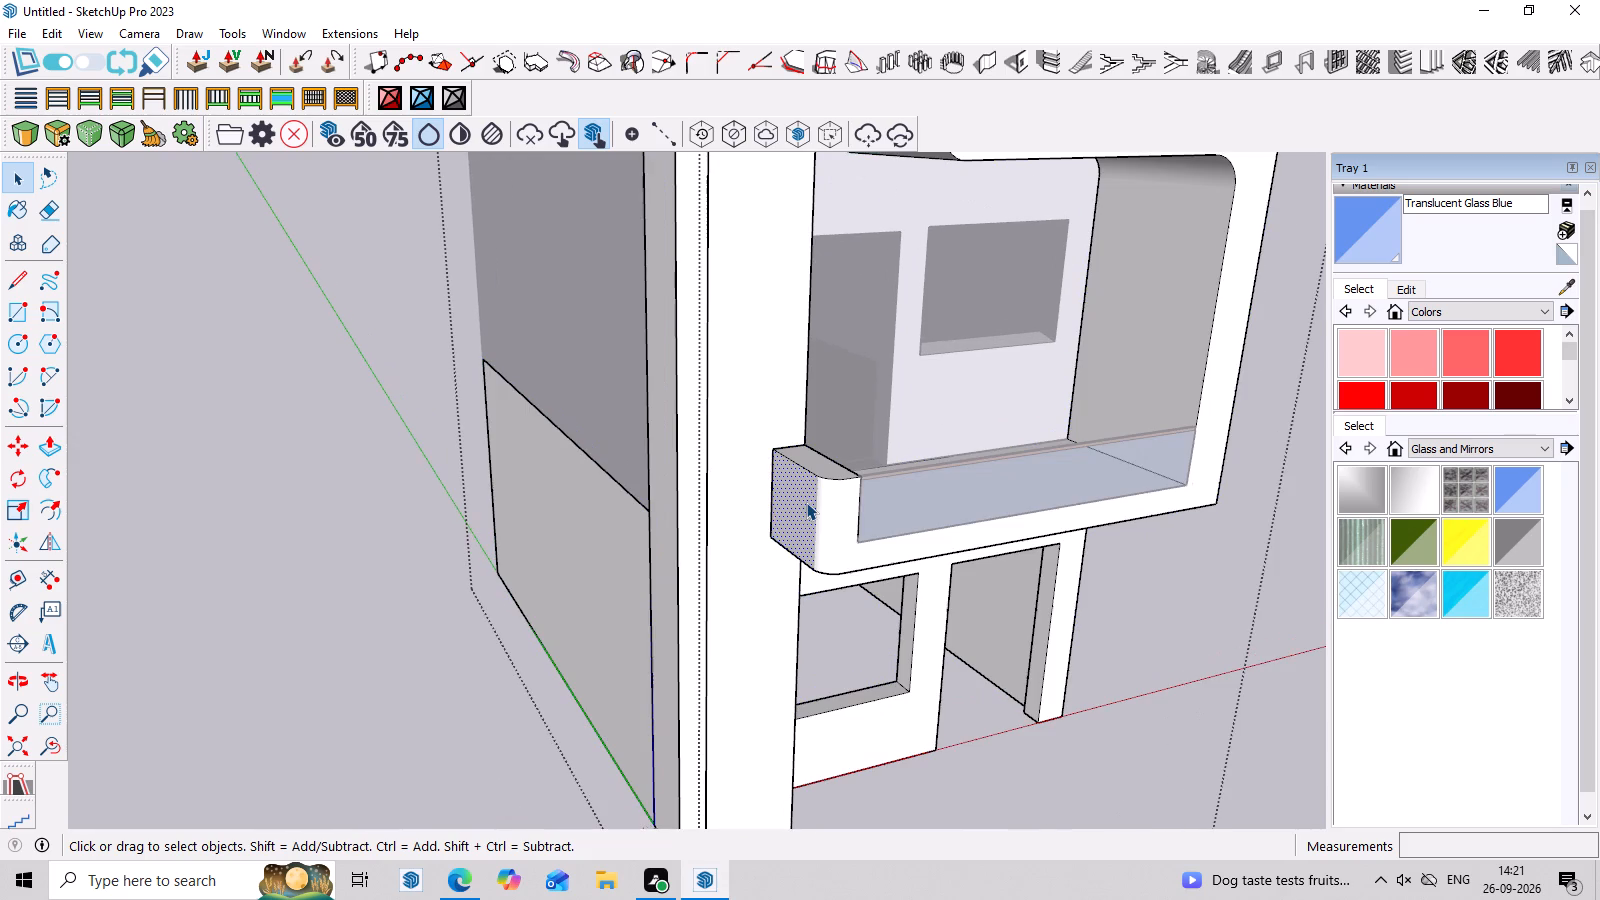
pyautogui.press('p')
pyautogui.click(806, 502)
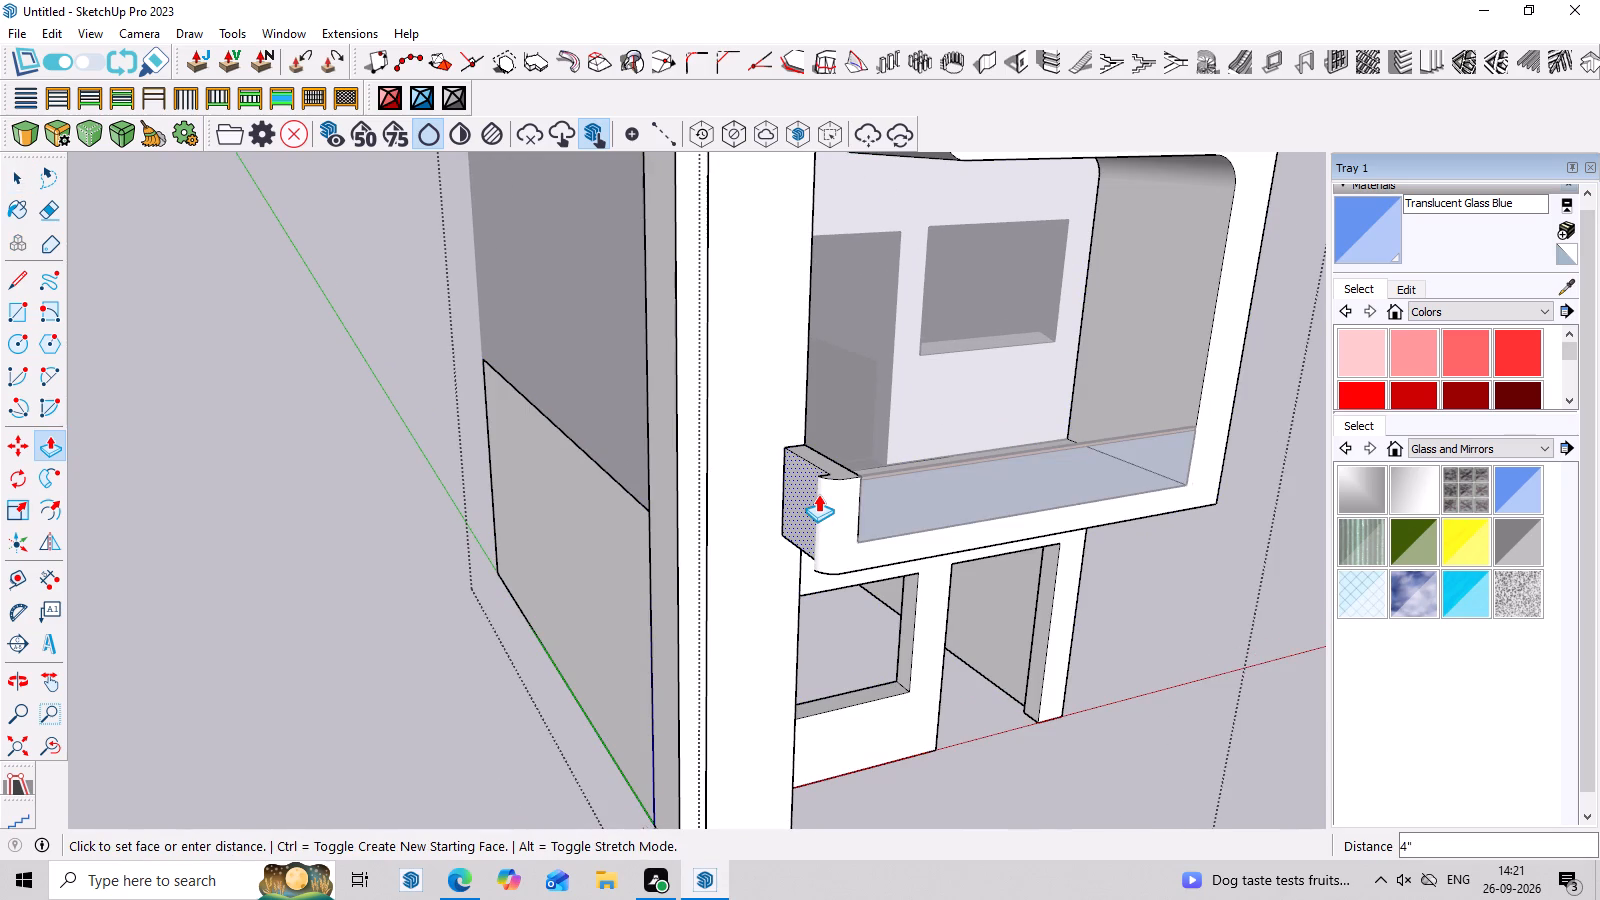
pyautogui.click(819, 491)
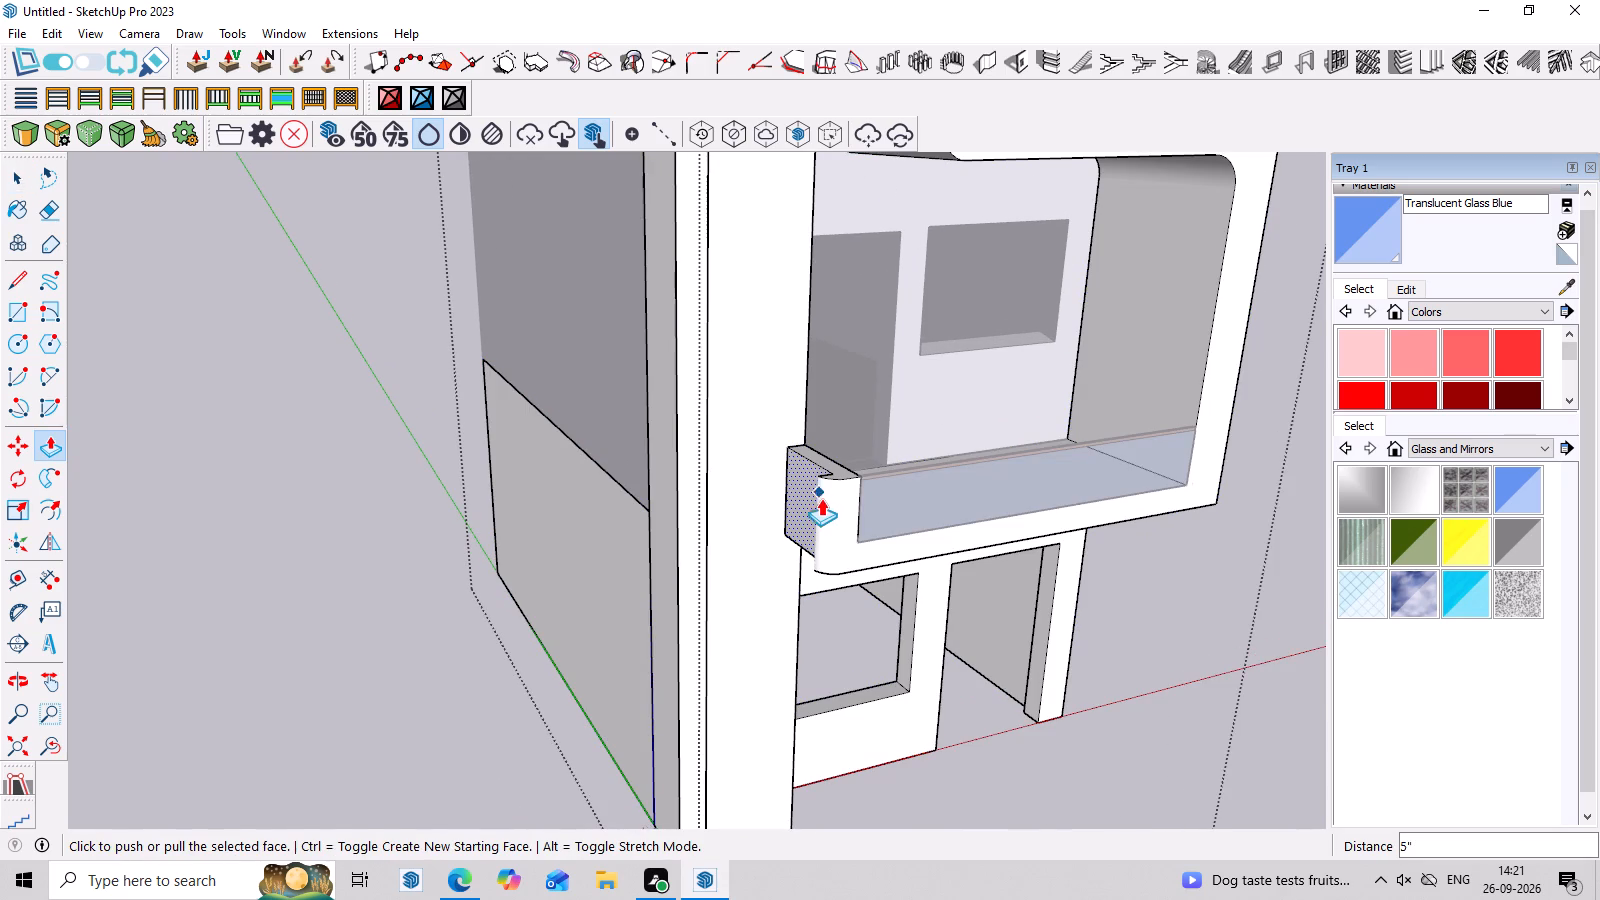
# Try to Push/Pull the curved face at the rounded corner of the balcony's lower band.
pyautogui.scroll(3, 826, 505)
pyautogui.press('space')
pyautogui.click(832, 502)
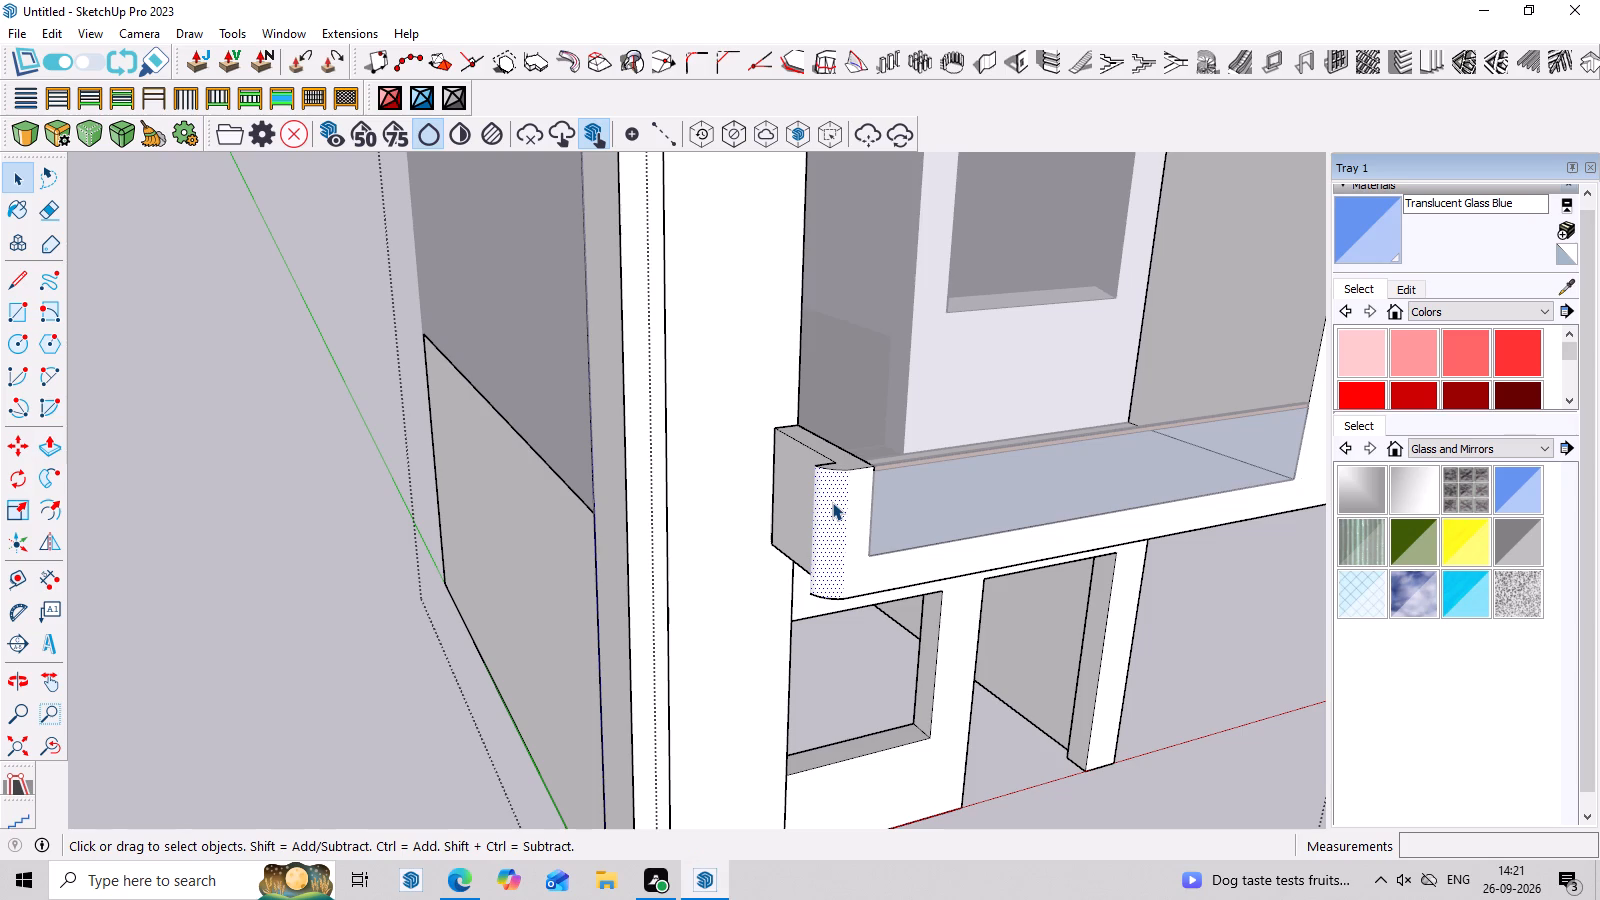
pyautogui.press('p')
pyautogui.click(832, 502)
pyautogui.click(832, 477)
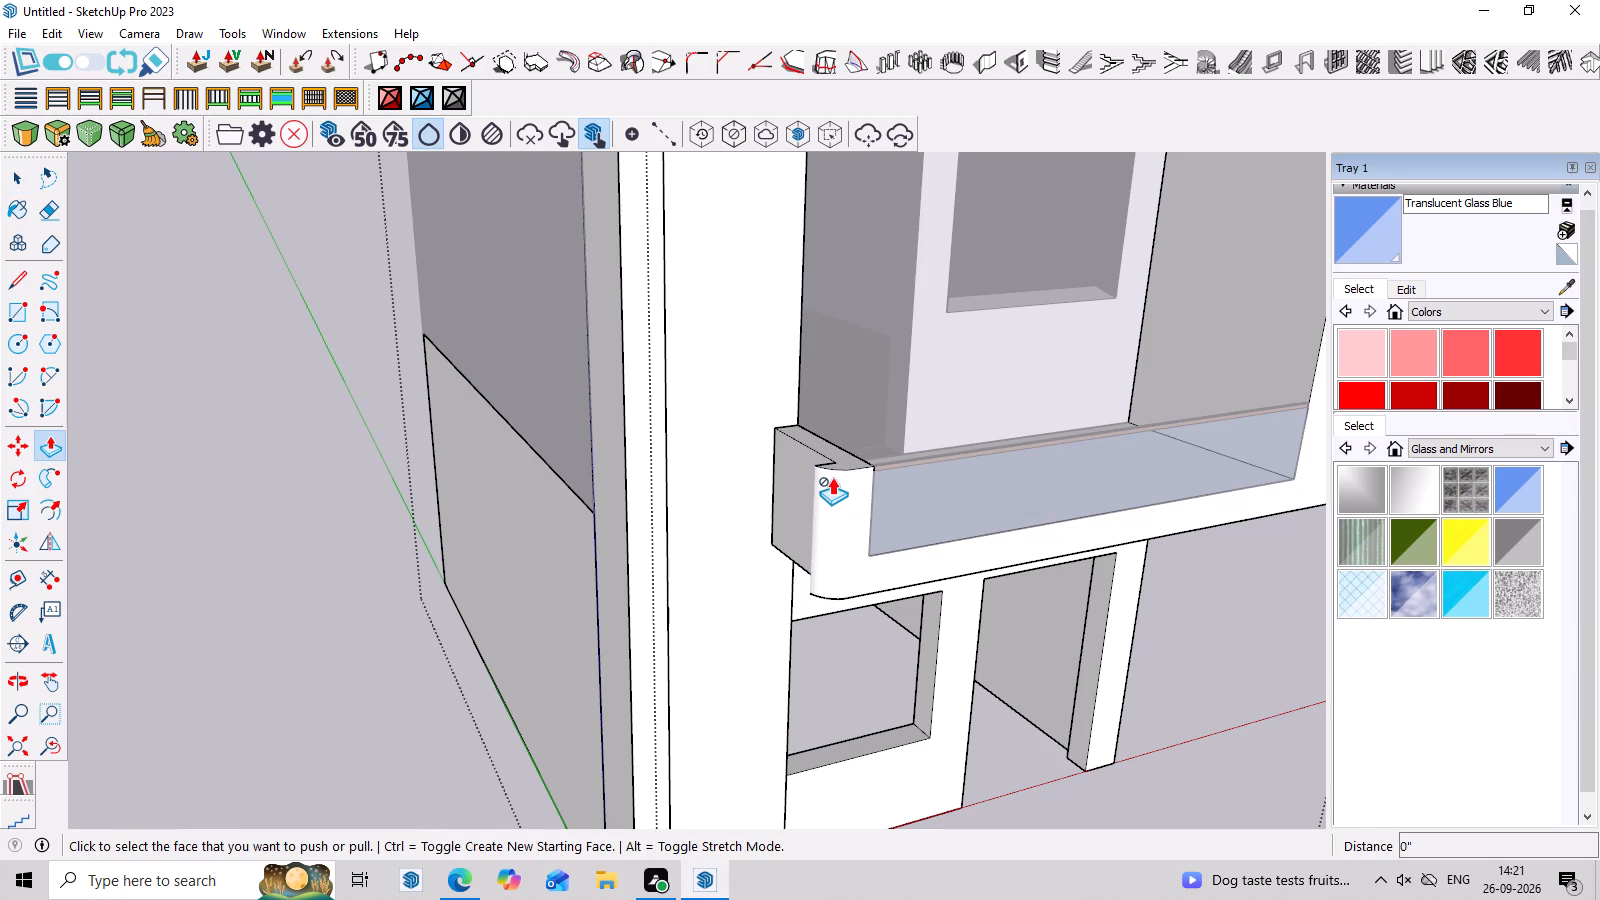
# Apply Joint Push Pull to the curved corner face of the balcony's lower band with an offset of about 1 inch.
pyautogui.click(202, 55)
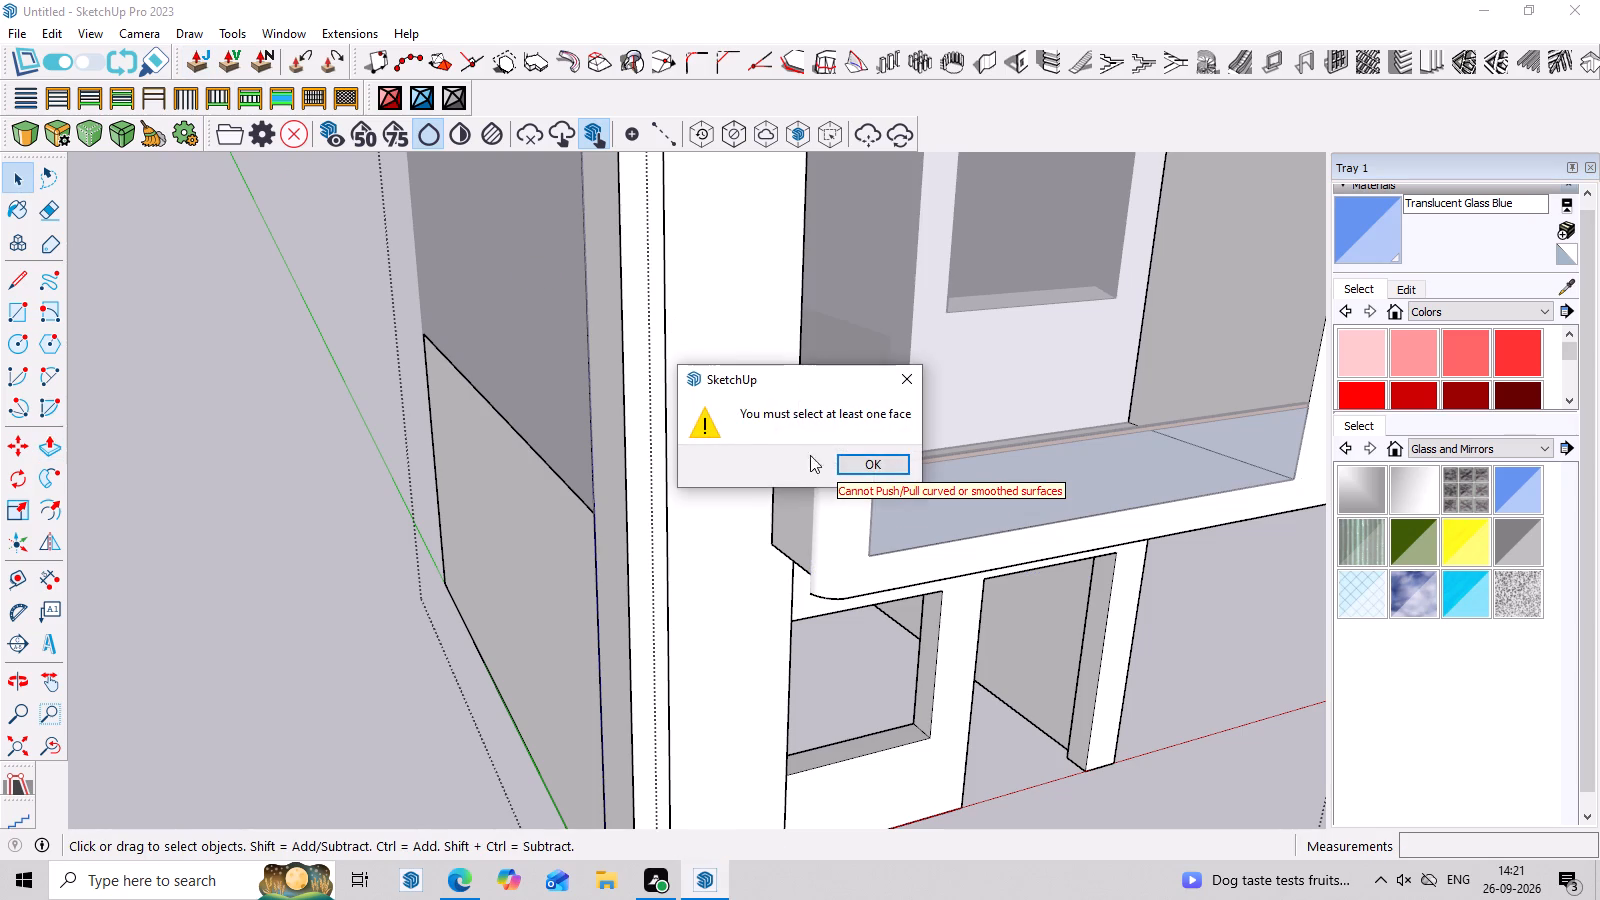
pyautogui.click(894, 466)
pyautogui.click(851, 498)
pyautogui.doubleClick(842, 509)
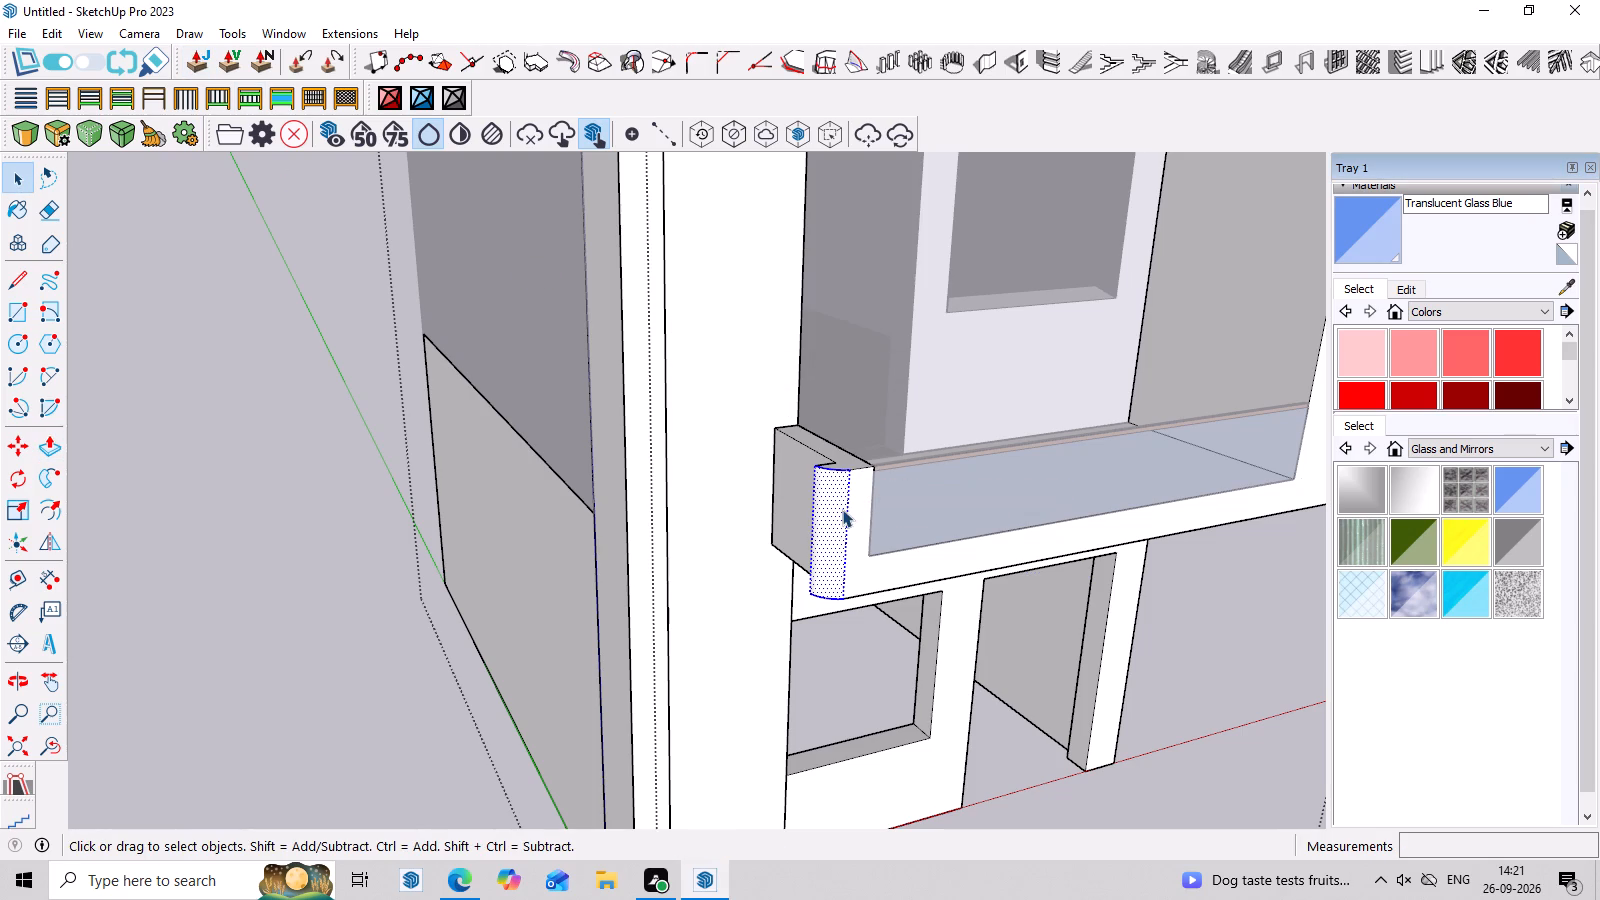
pyautogui.click(200, 54)
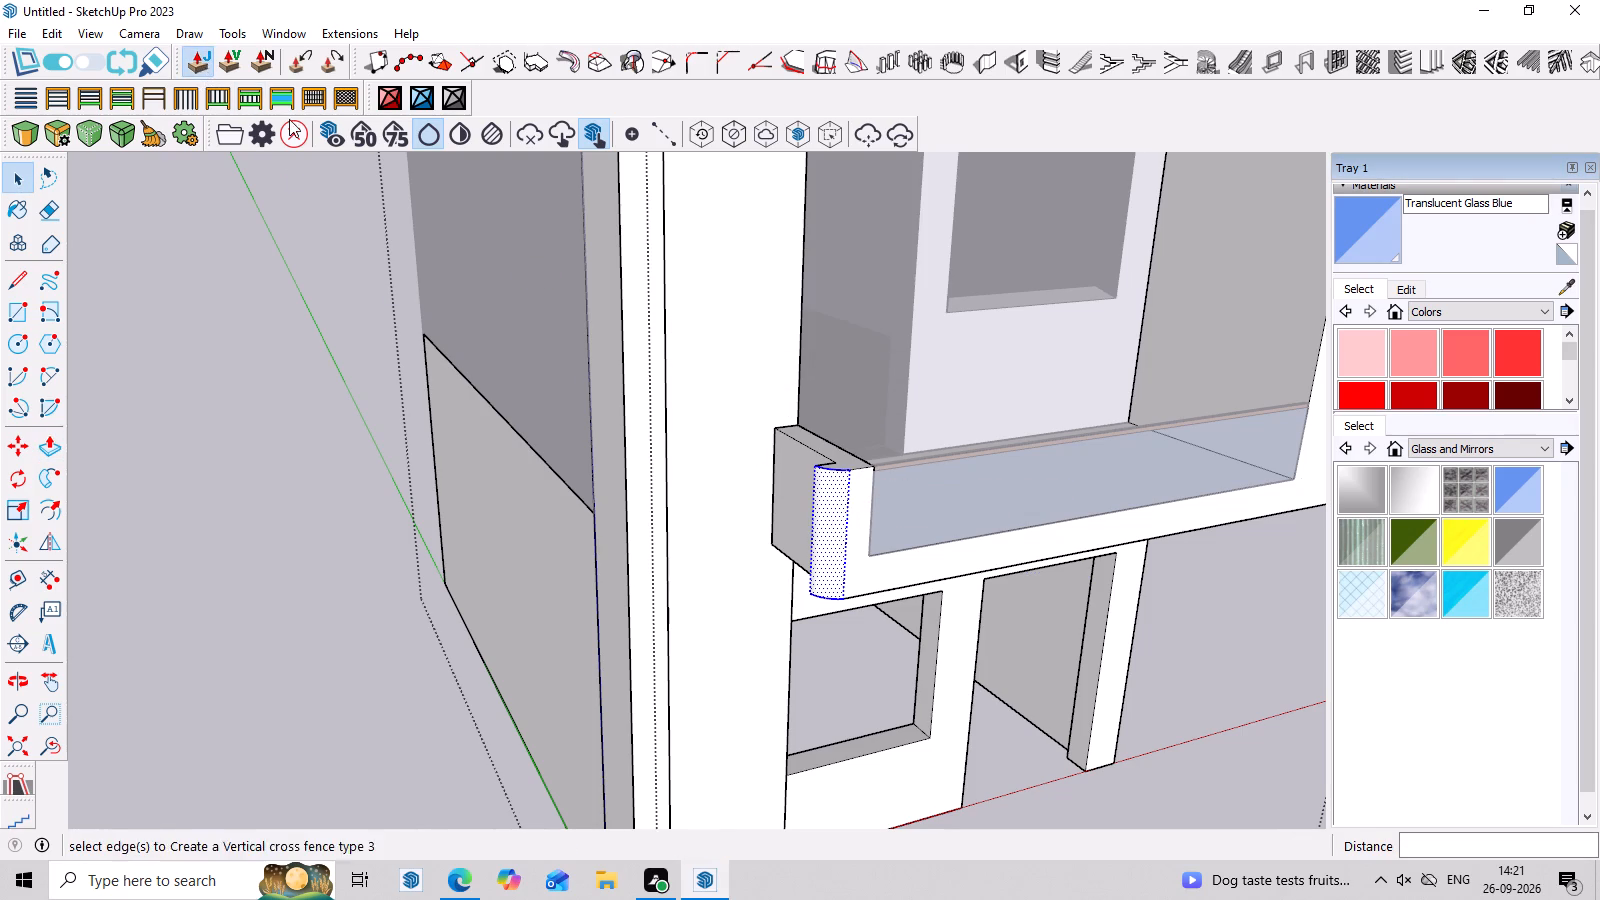
pyautogui.click(841, 503)
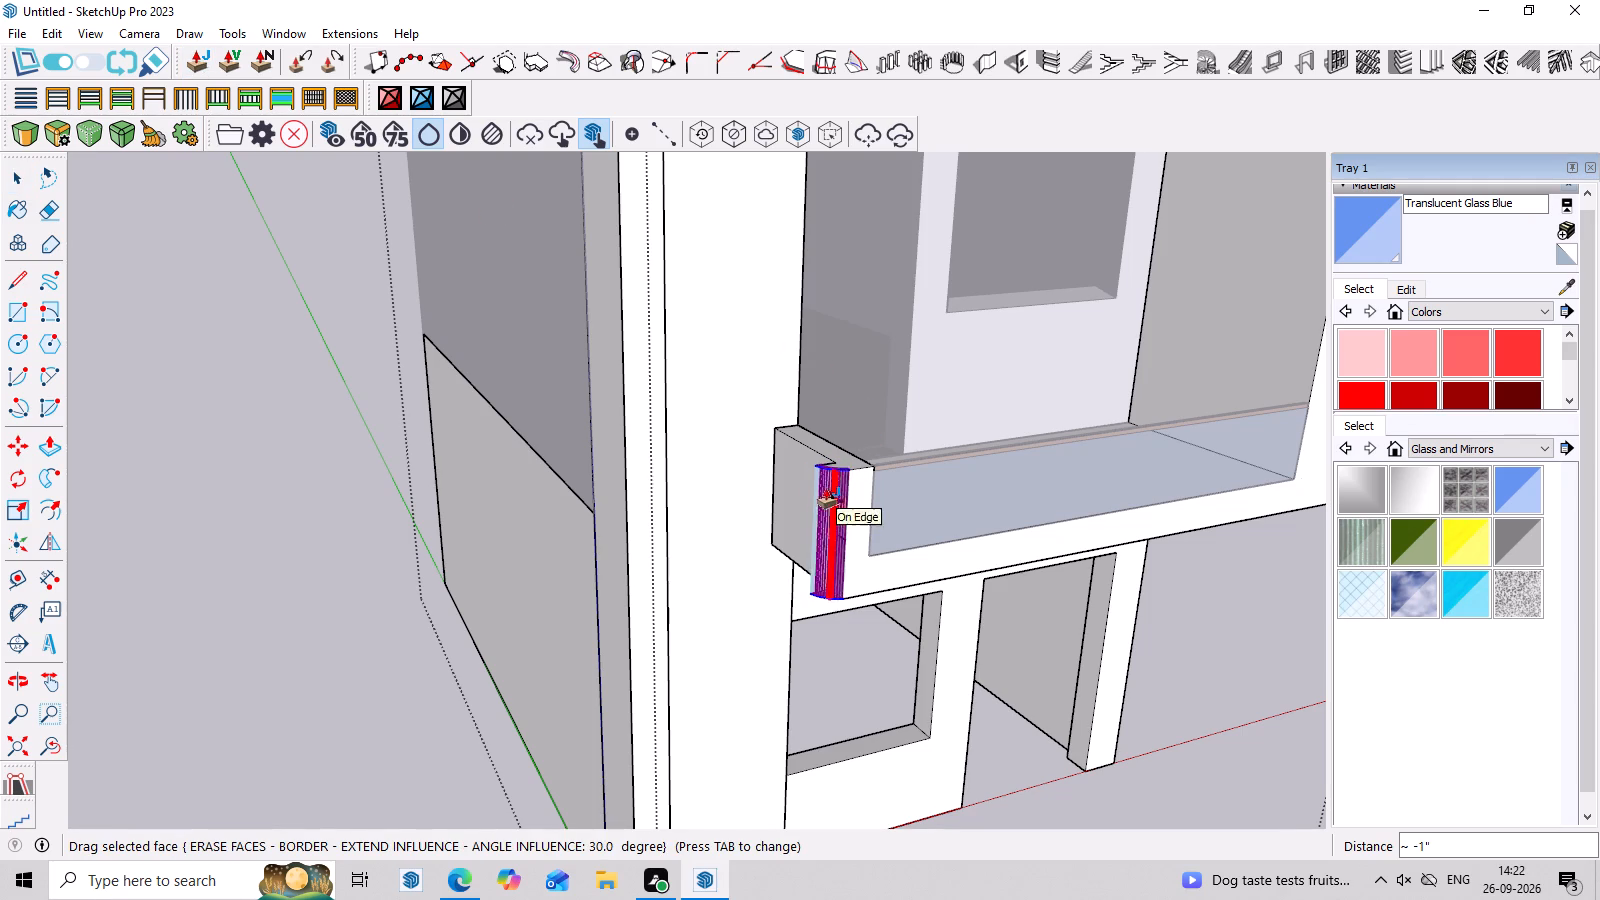
pyautogui.click(824, 500)
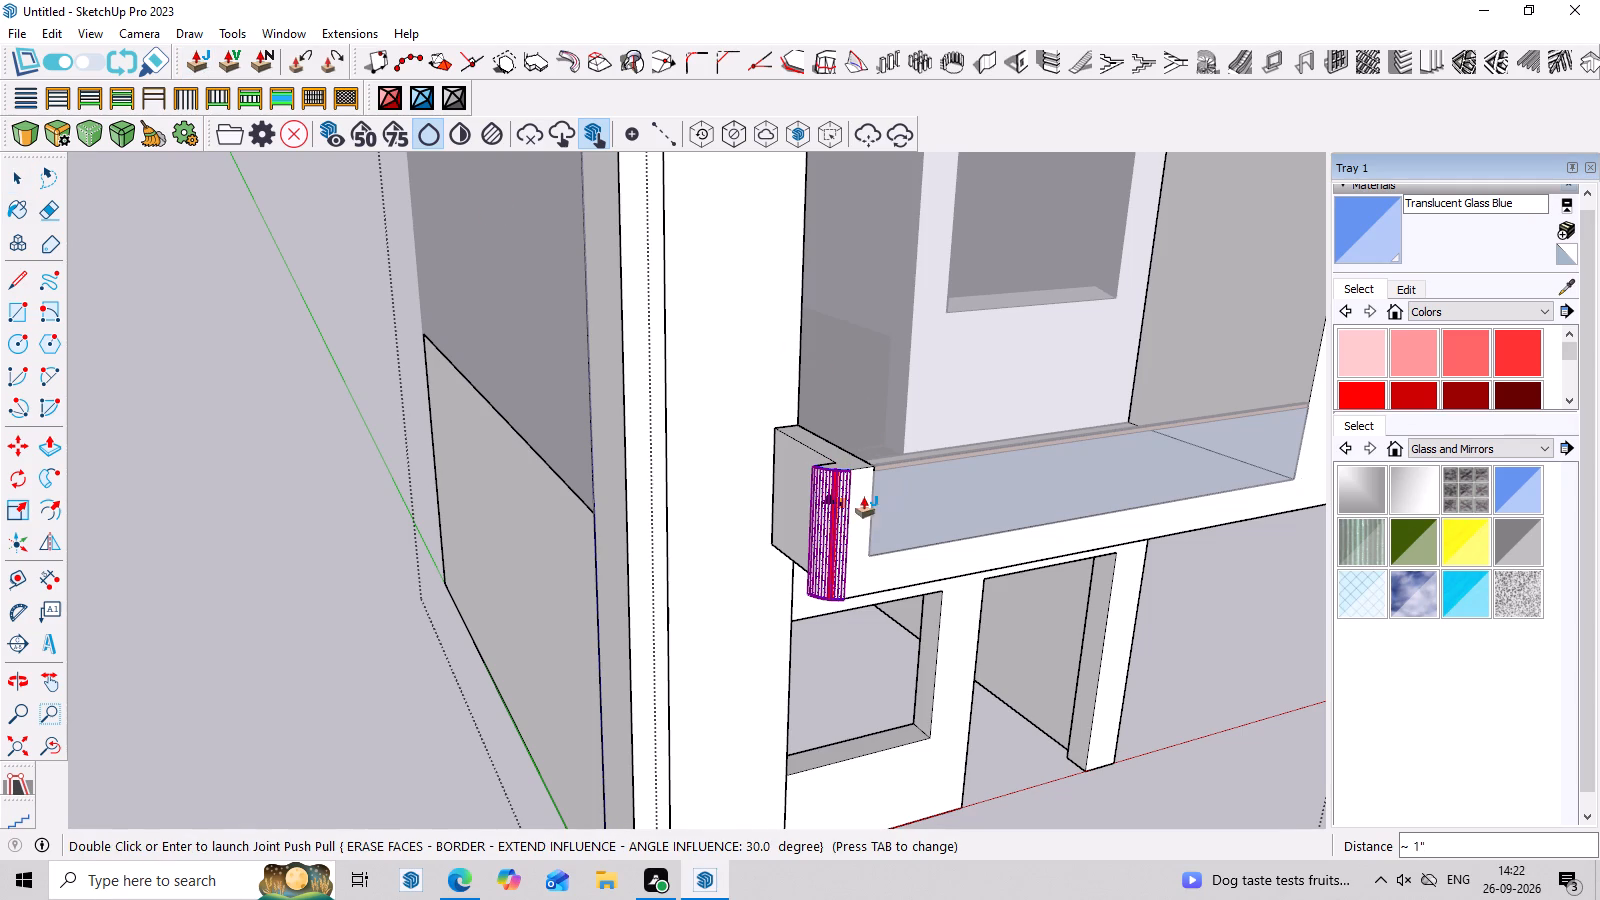
pyautogui.click(850, 513)
pyautogui.moveTo(861, 510); pyautogui.dragTo(787, 691, button='middle')
pyautogui.scroll(3, 824, 548)
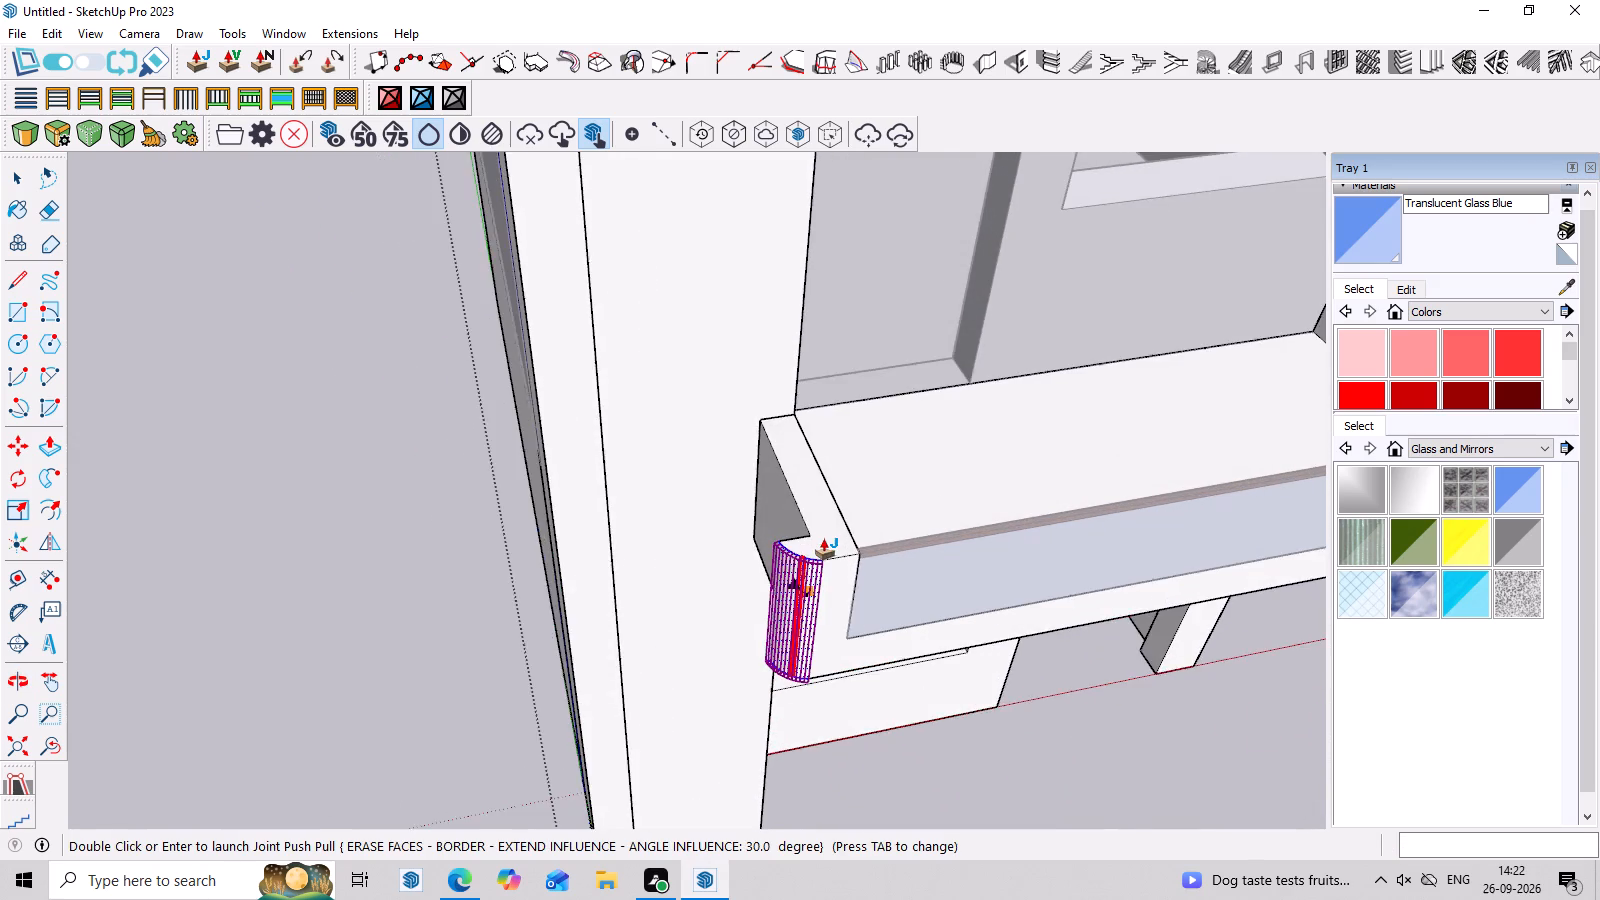
pyautogui.scroll(3, 824, 547)
pyautogui.moveTo(826, 546); pyautogui.dragTo(815, 625, button='middle')
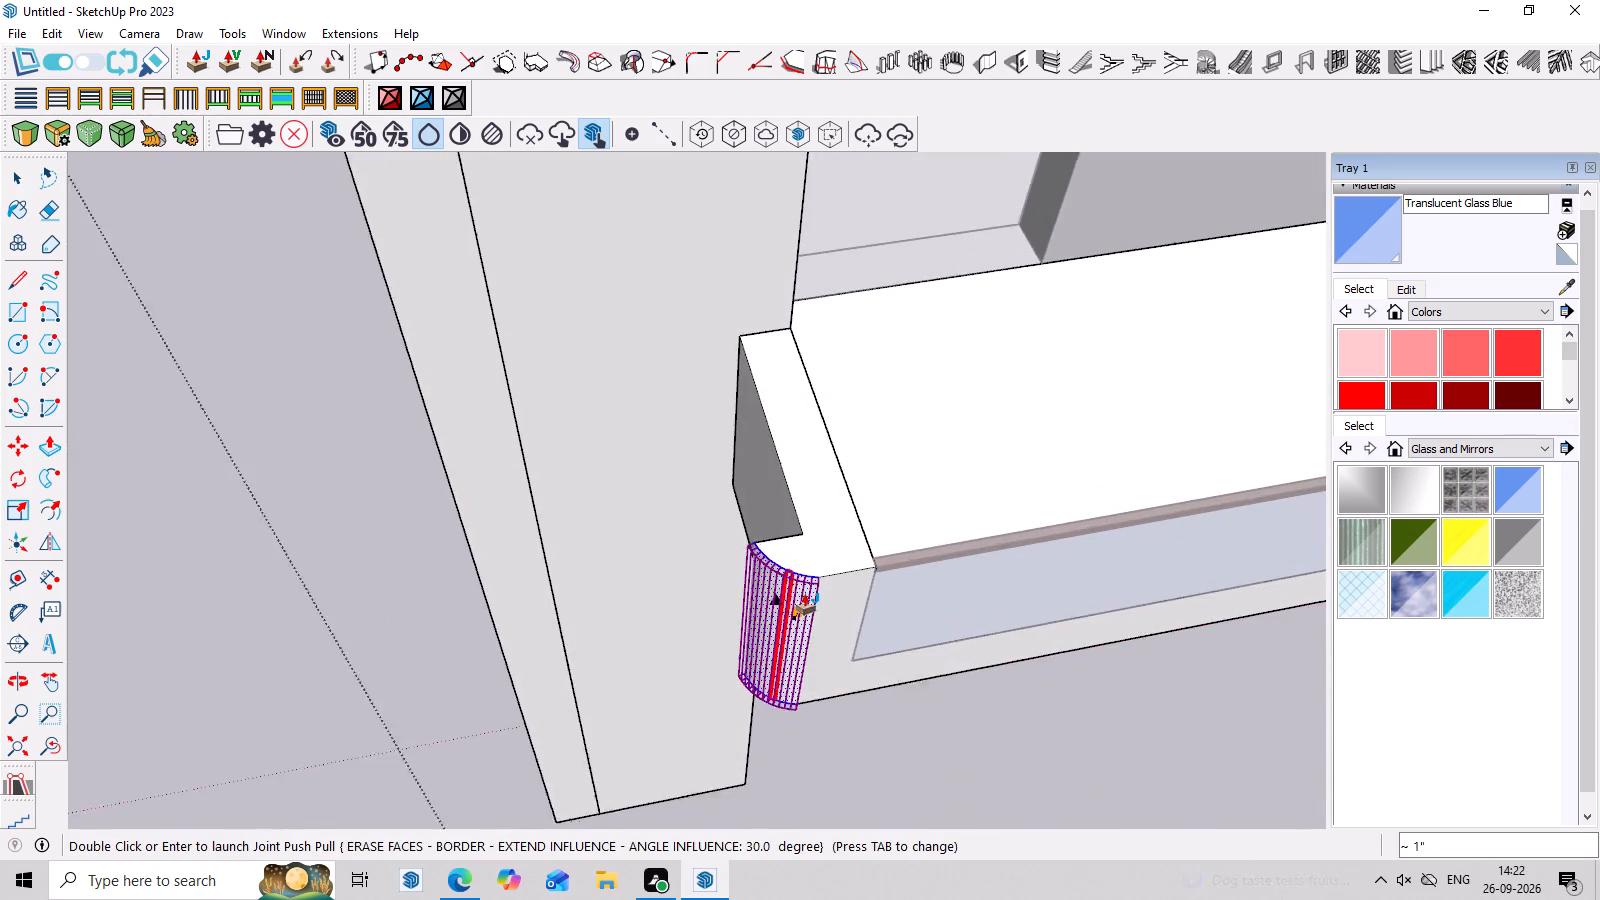
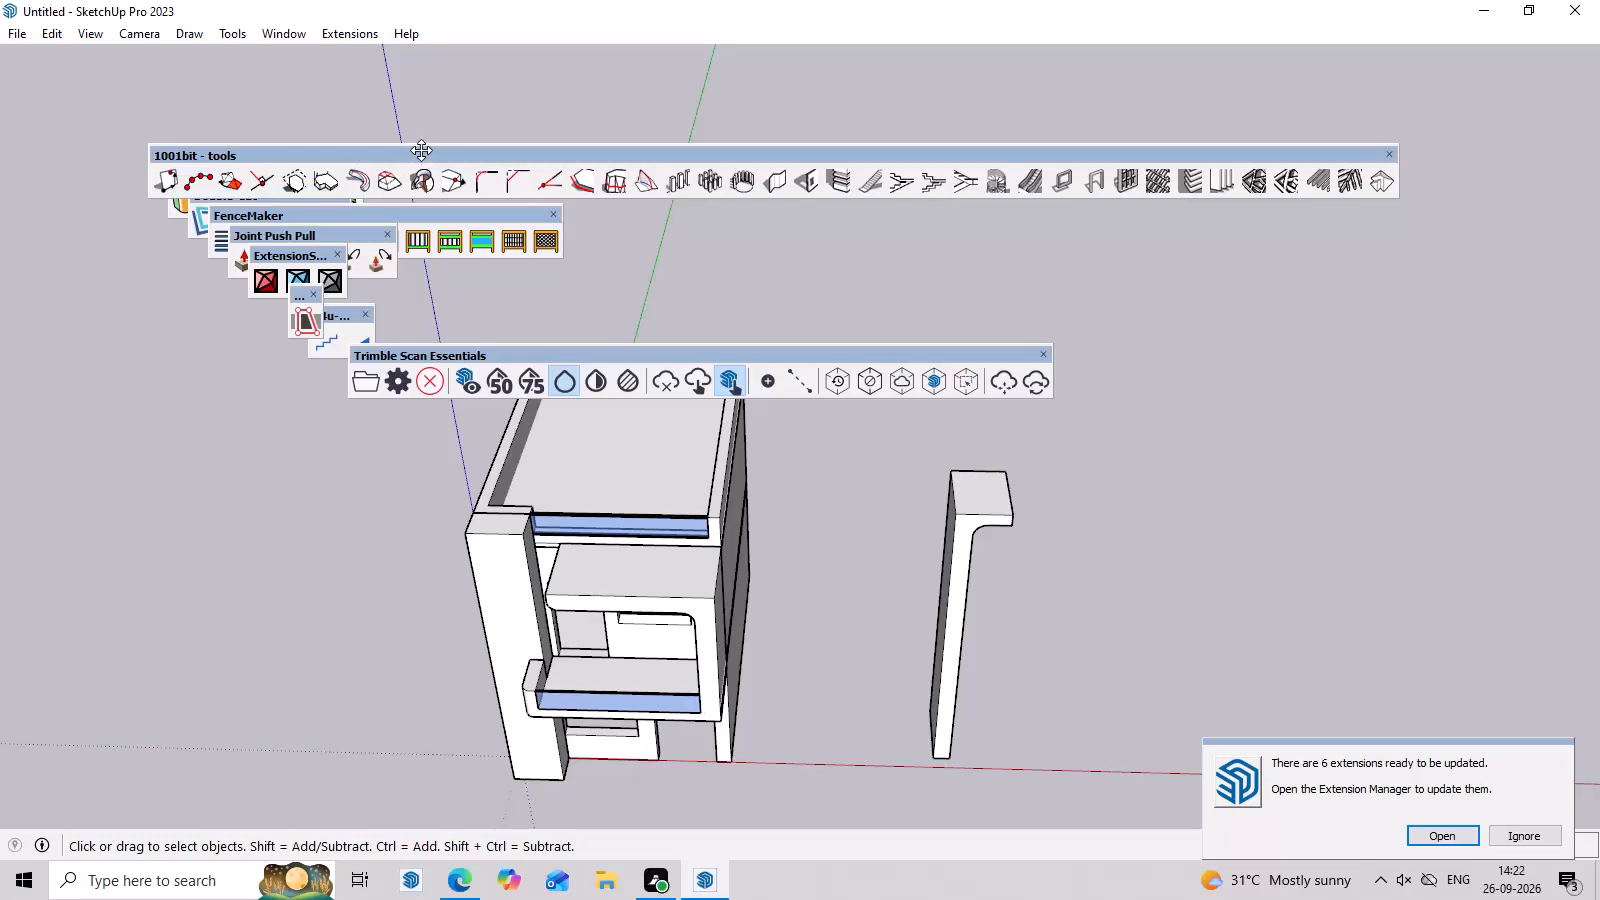
# Dock the floating 1001bit - tools toolbar vertically beside the drawing area and the Bevel toolbar horizontally above it.
pyautogui.click(382, 83)
pyautogui.moveTo(357, 71); pyautogui.dragTo(308, 53)
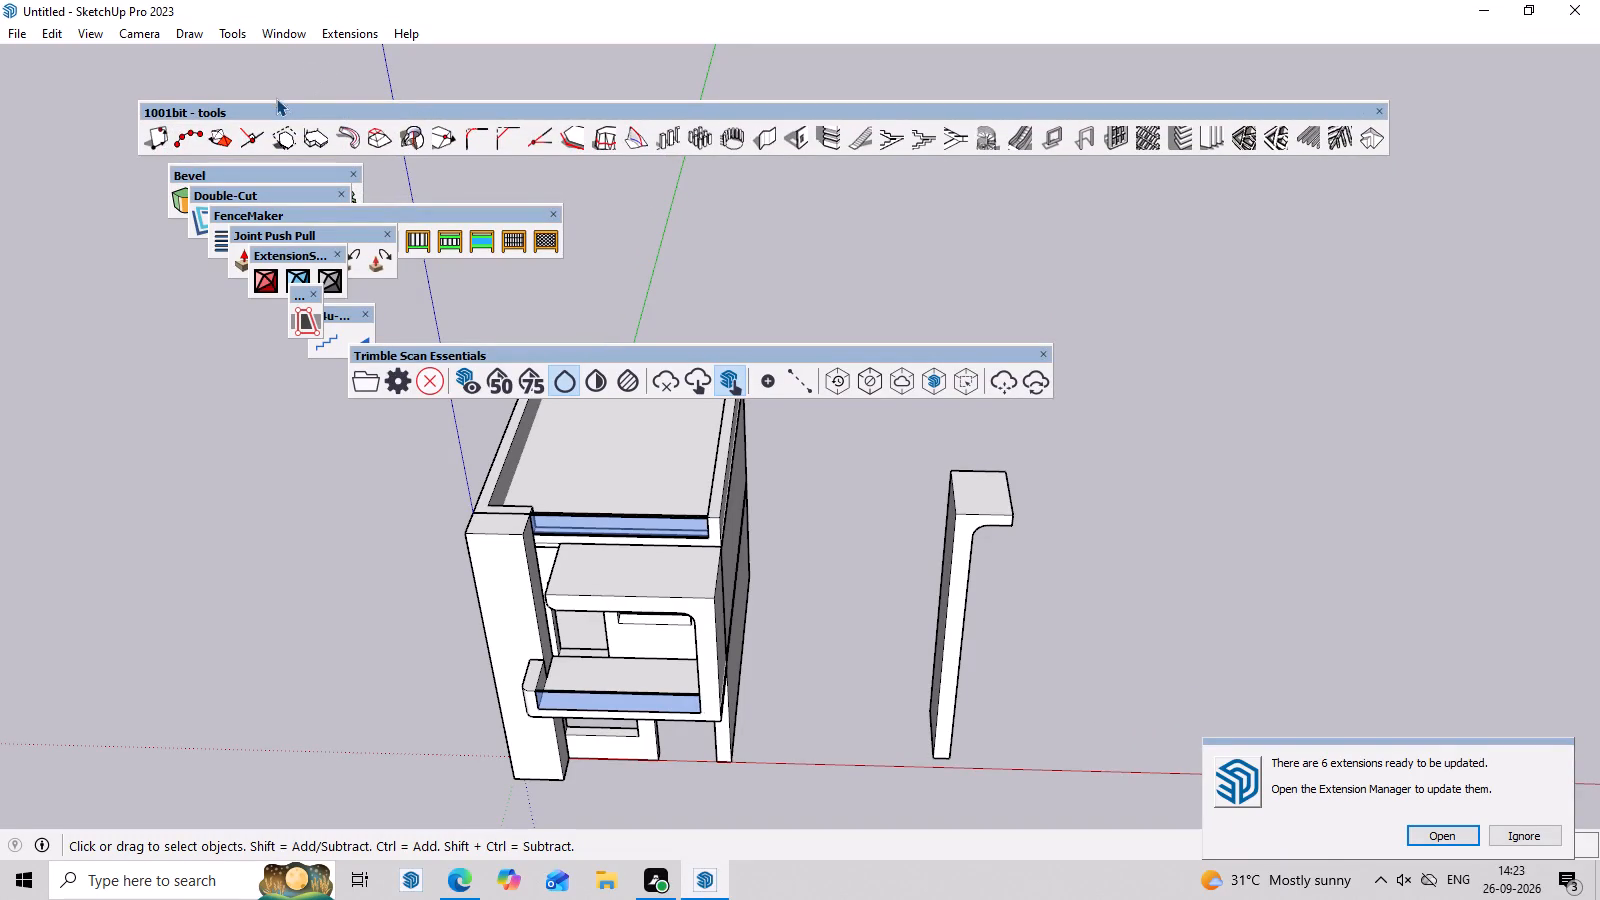
pyautogui.moveTo(266, 112); pyautogui.dragTo(118, 57)
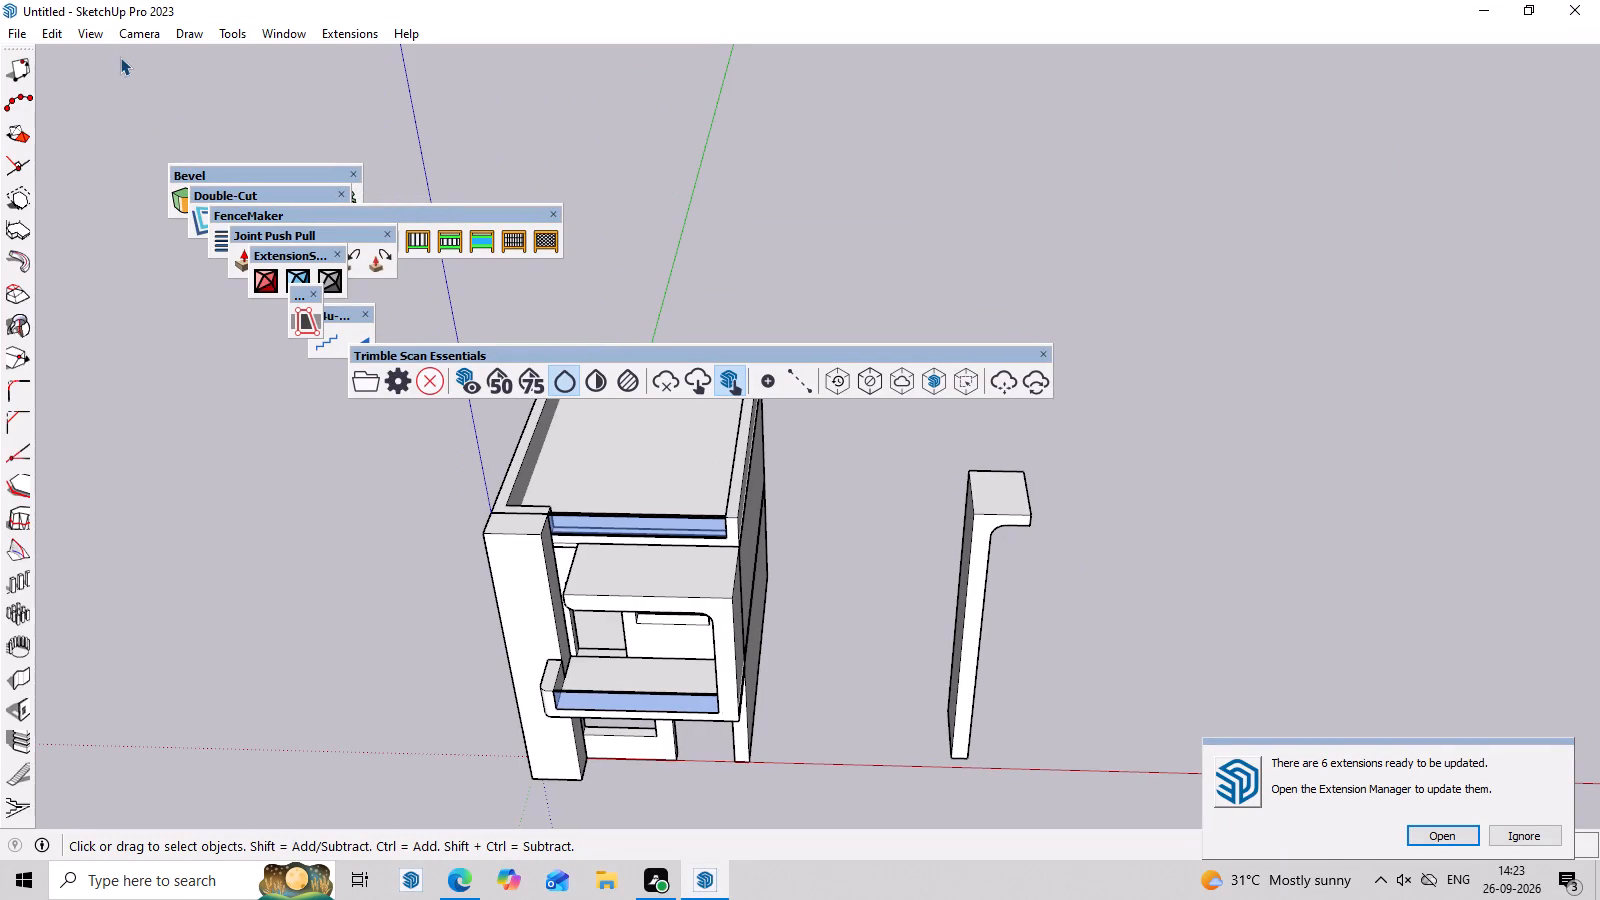
pyautogui.click(19, 46)
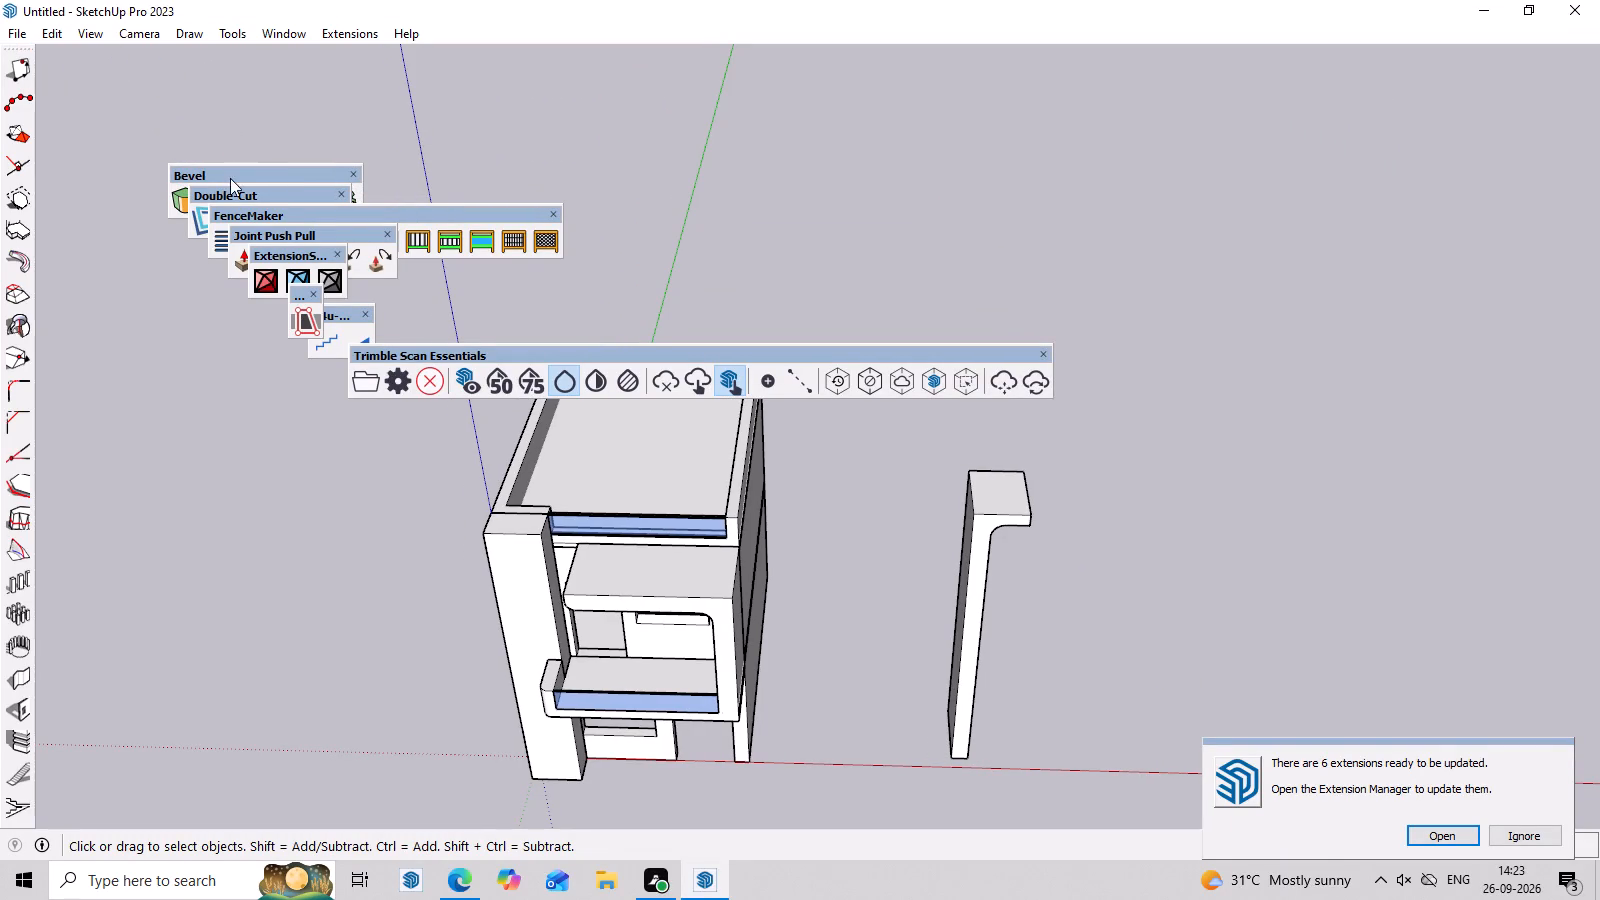
pyautogui.doubleClick(230, 178)
pyautogui.moveTo(242, 157); pyautogui.dragTo(251, 146)
pyautogui.click(258, 135)
pyautogui.click(269, 198)
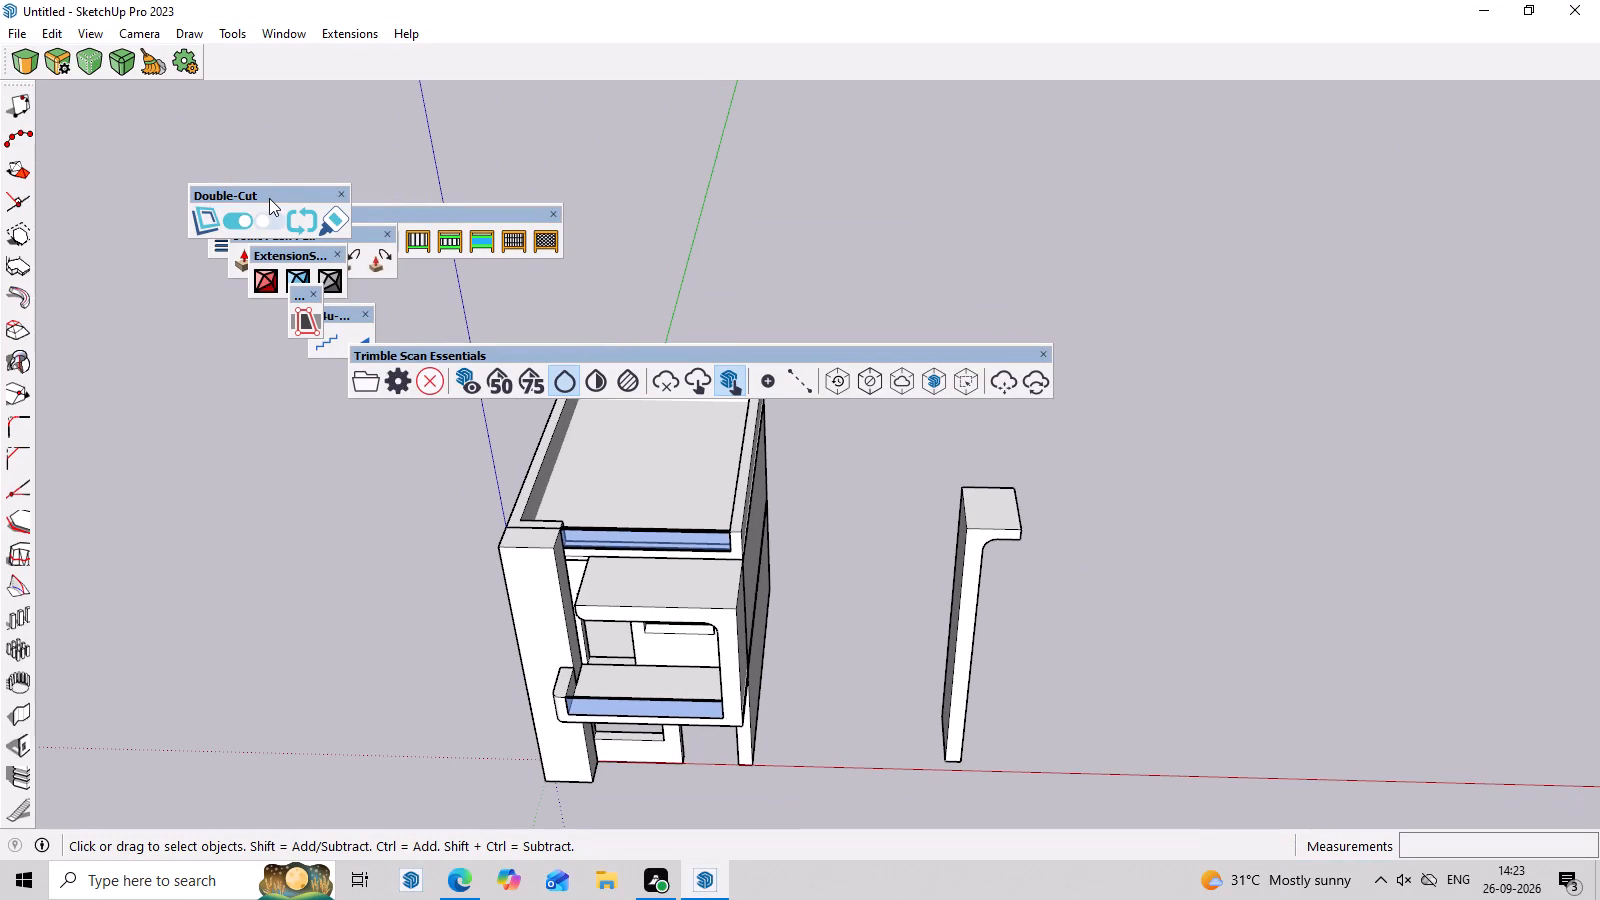
# Dock the floating Double-Cut, FenceMaker and Joint Push Pull toolbars horizontally above the drawing area.
pyautogui.moveTo(274, 192); pyautogui.dragTo(313, 53)
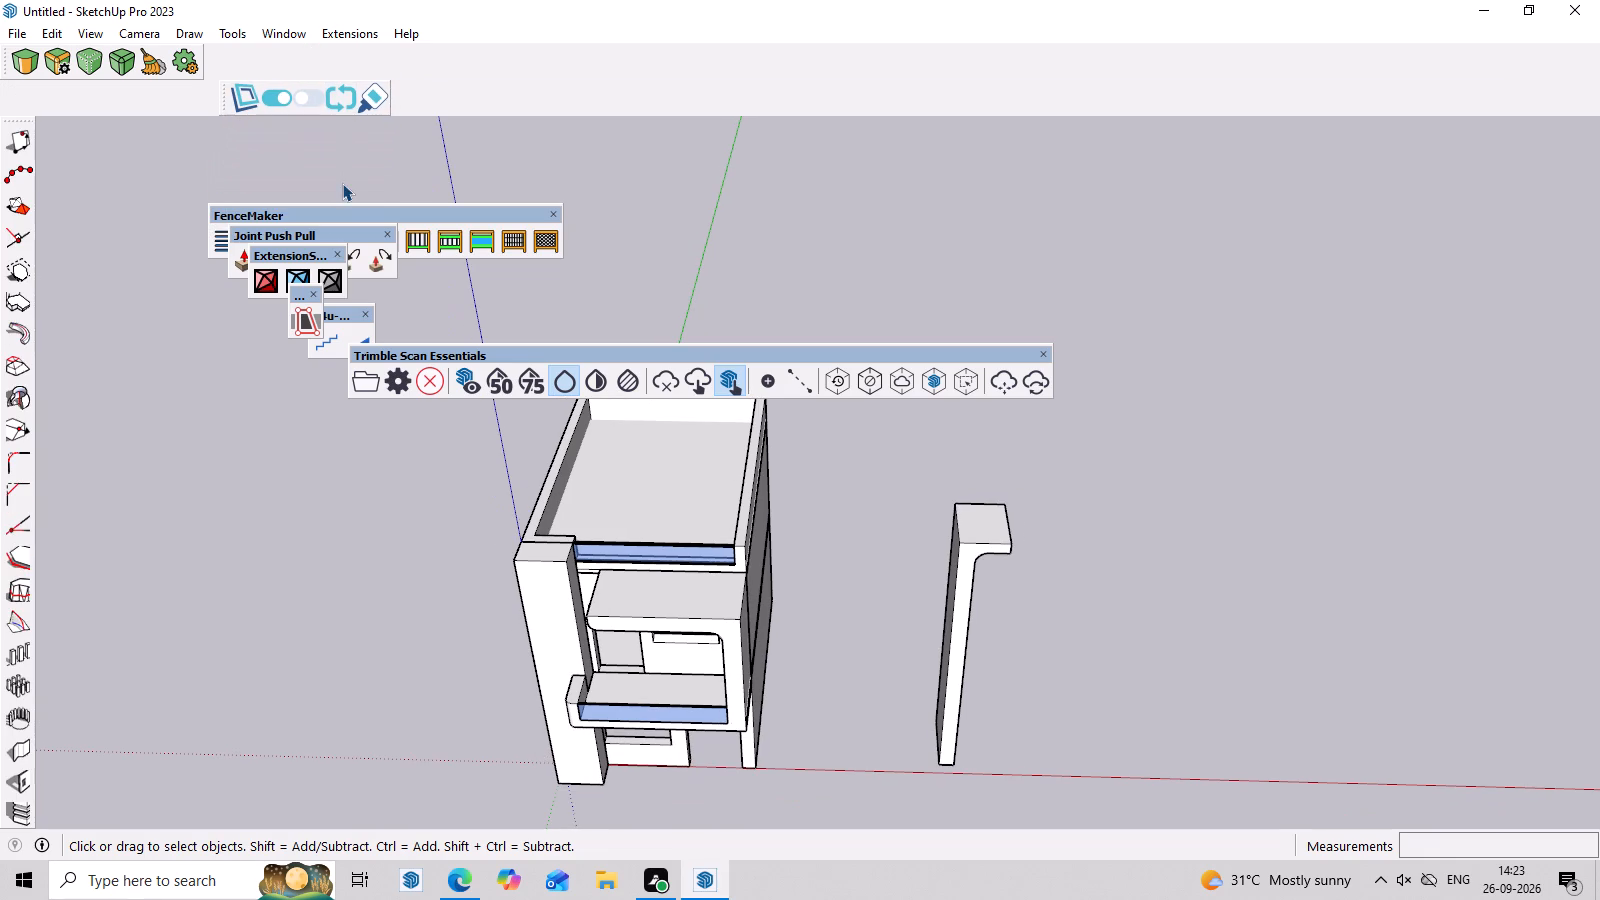
pyautogui.moveTo(338, 209); pyautogui.dragTo(523, 42)
pyautogui.click(528, 40)
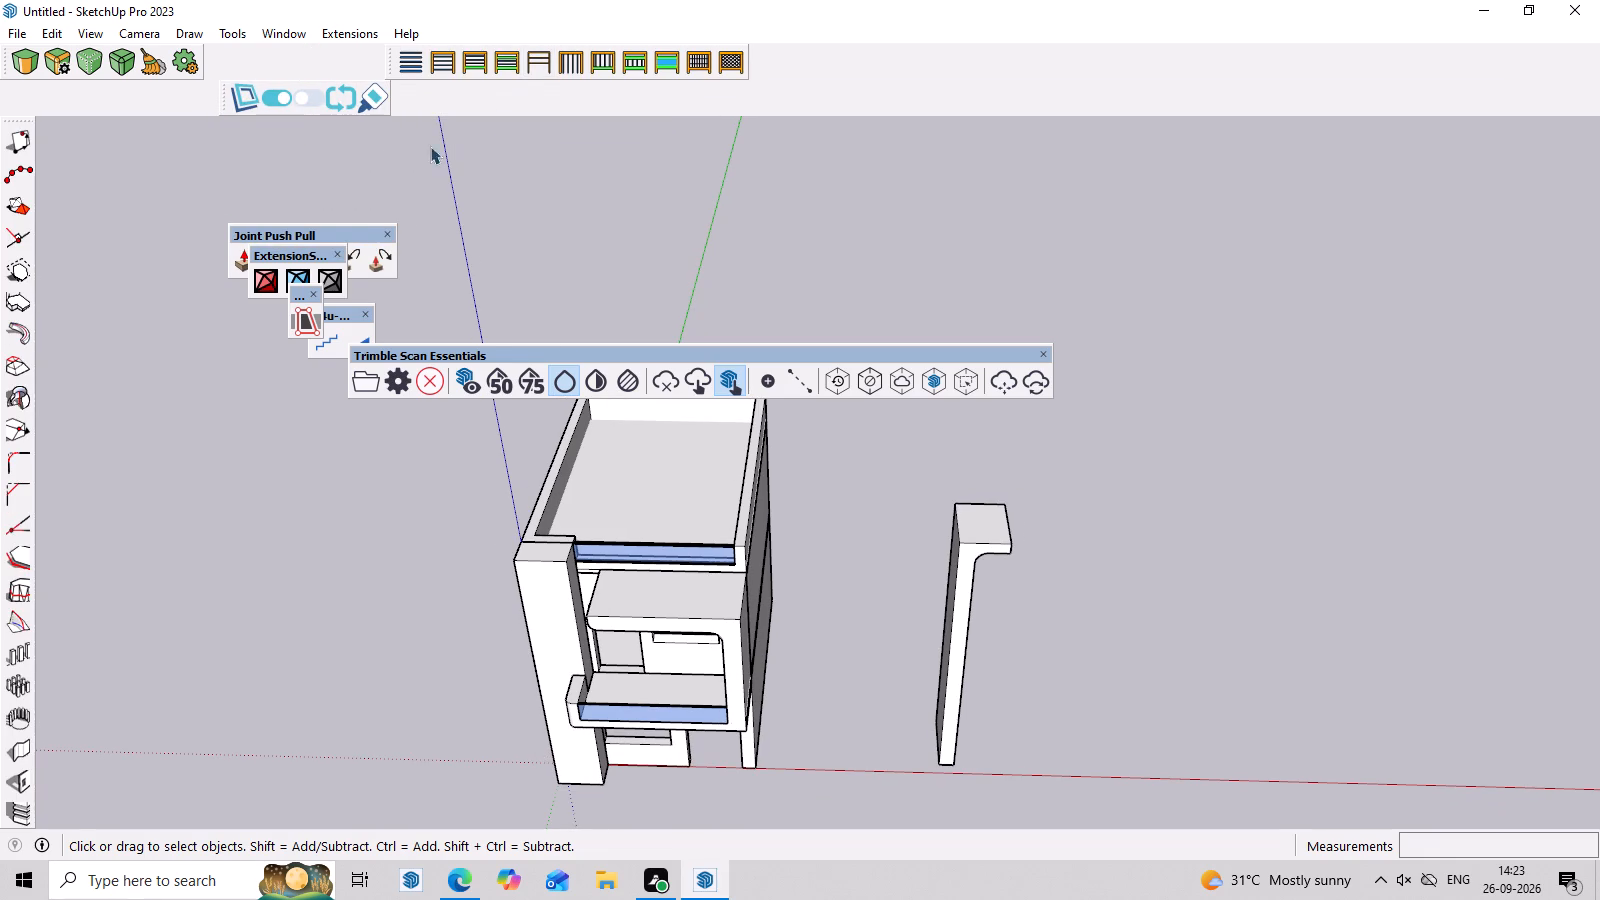
pyautogui.moveTo(330, 228); pyautogui.dragTo(726, 52)
pyautogui.click(726, 52)
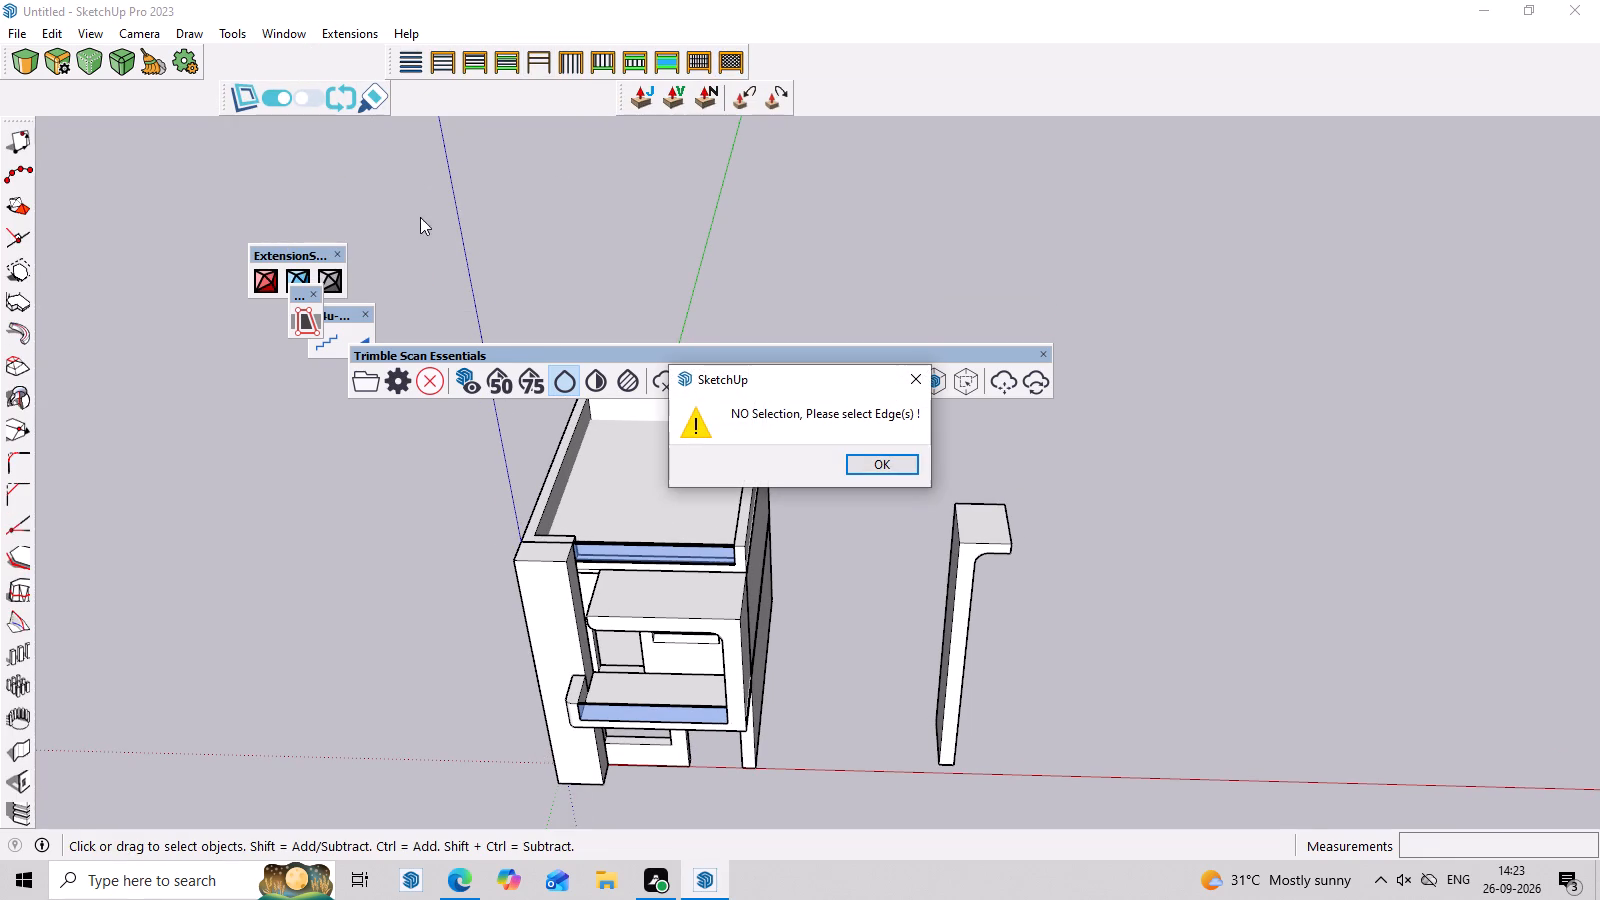
# Dismiss the open message and dock the floating ExtensionStore toolbar in a new row beneath the Double-Cut toolbar.
pyautogui.moveTo(277, 258); pyautogui.dragTo(240, 139)
pyautogui.moveTo(285, 247); pyautogui.dragTo(227, 205)
pyautogui.moveTo(284, 266); pyautogui.dragTo(214, 189)
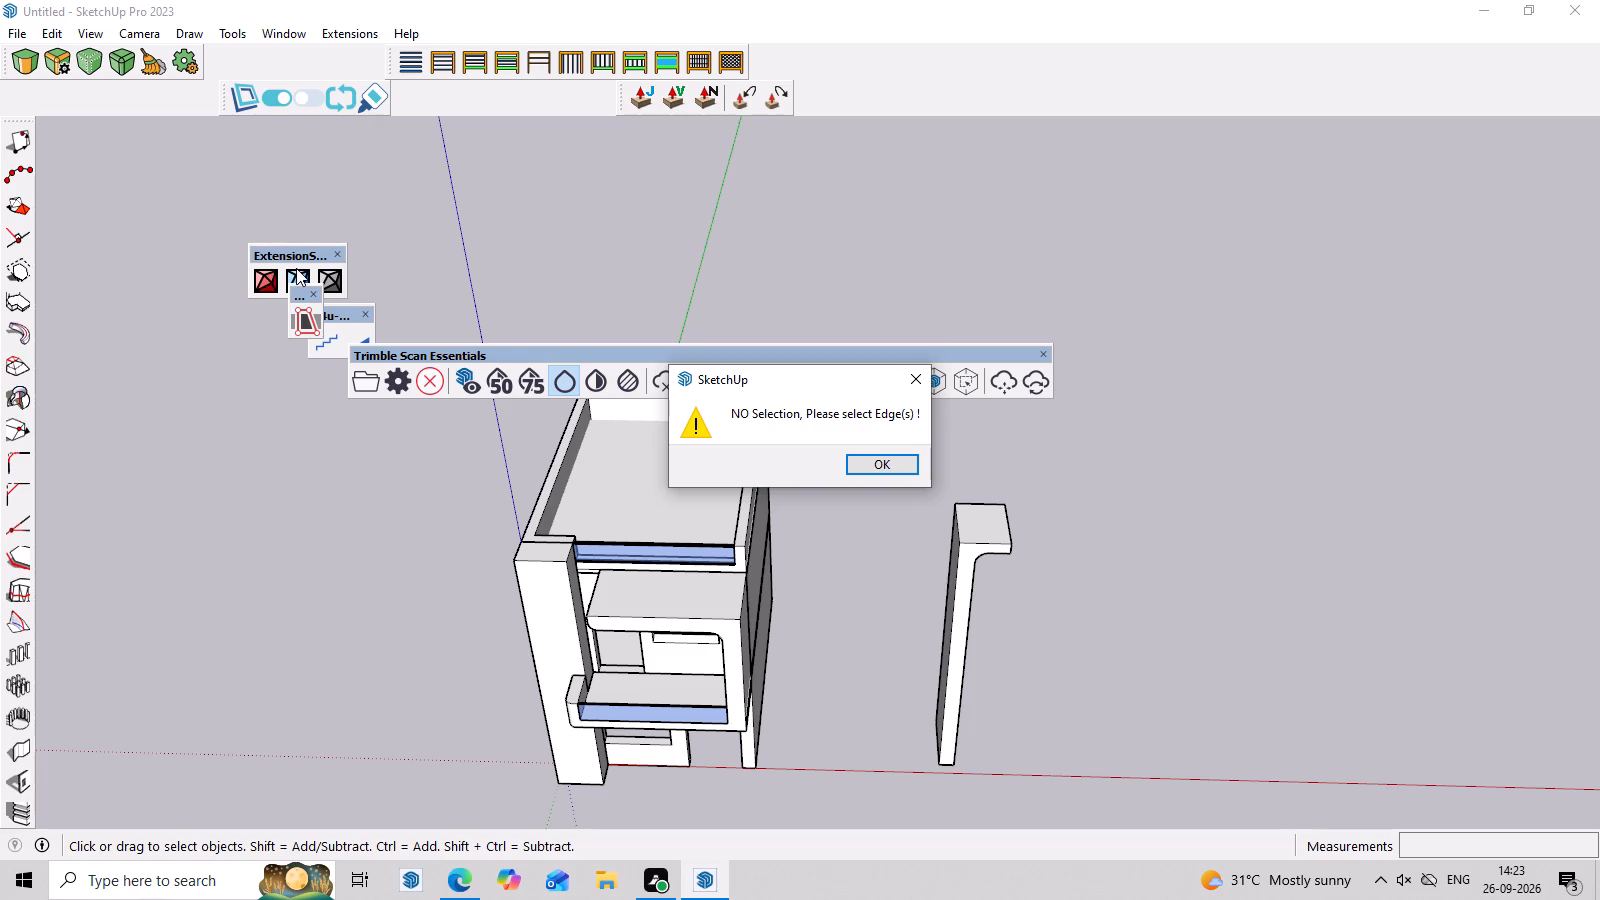
pyautogui.click(296, 268)
pyautogui.click(291, 241)
pyautogui.moveTo(272, 254); pyautogui.dragTo(206, 219)
pyautogui.click(913, 384)
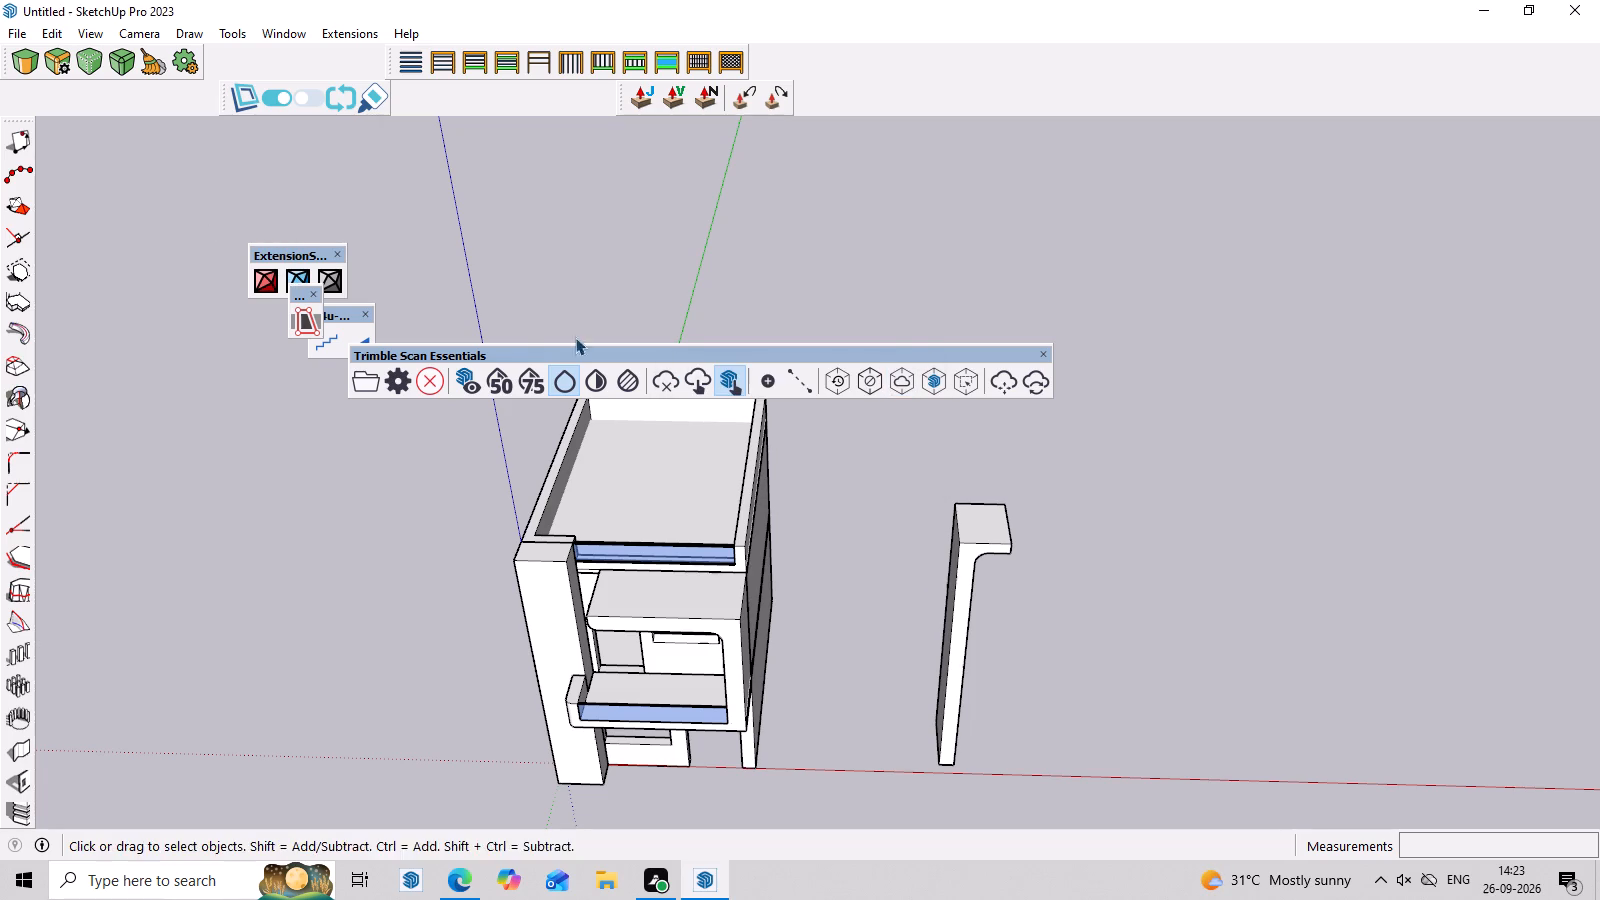
pyautogui.moveTo(297, 258); pyautogui.dragTo(122, 98)
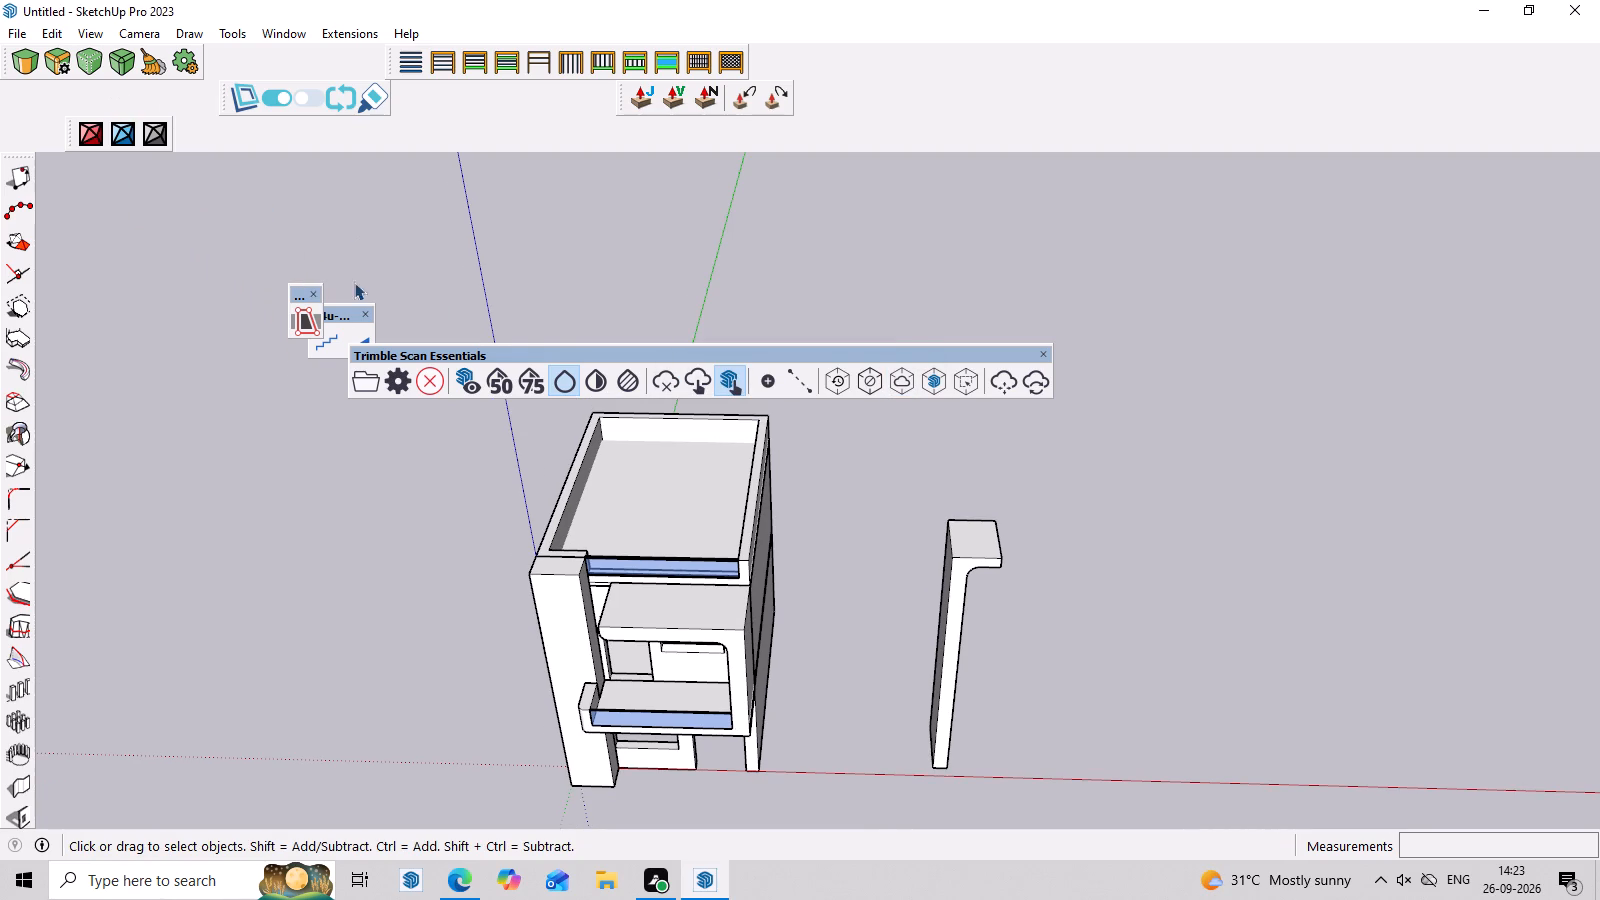
# Dock the remaining floating Curic Face Knife, s4u-Stair and Trimble Scan Essentials toolbars above the drawing area.
pyautogui.moveTo(298, 290); pyautogui.dragTo(433, 113)
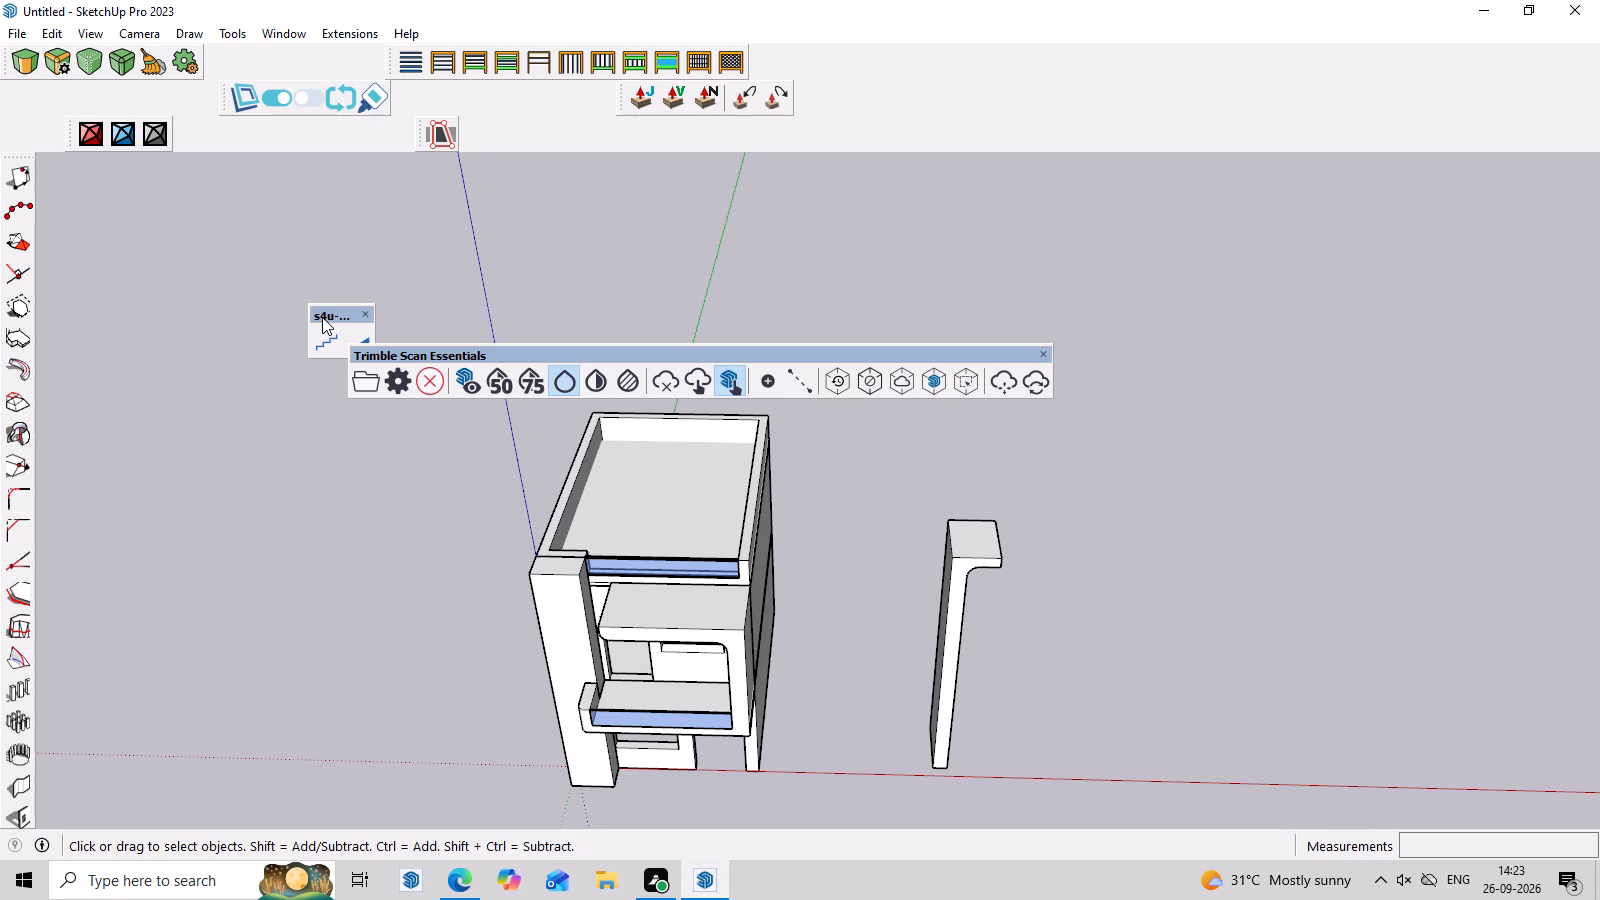
pyautogui.moveTo(322, 317); pyautogui.dragTo(177, 81)
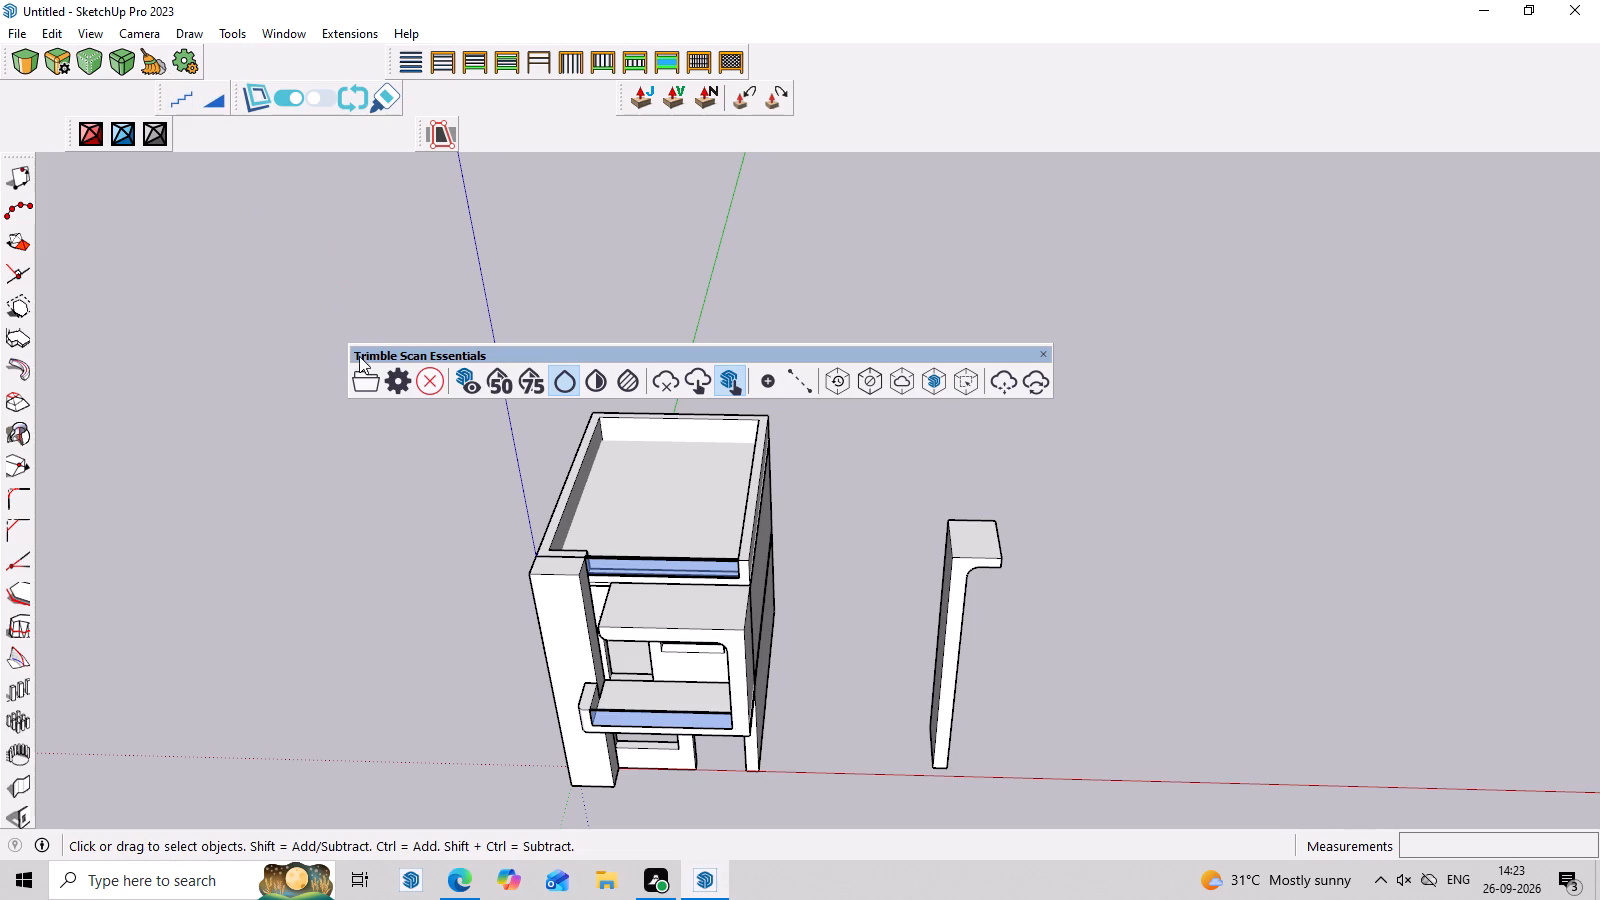
pyautogui.moveTo(359, 356); pyautogui.dragTo(561, 129)
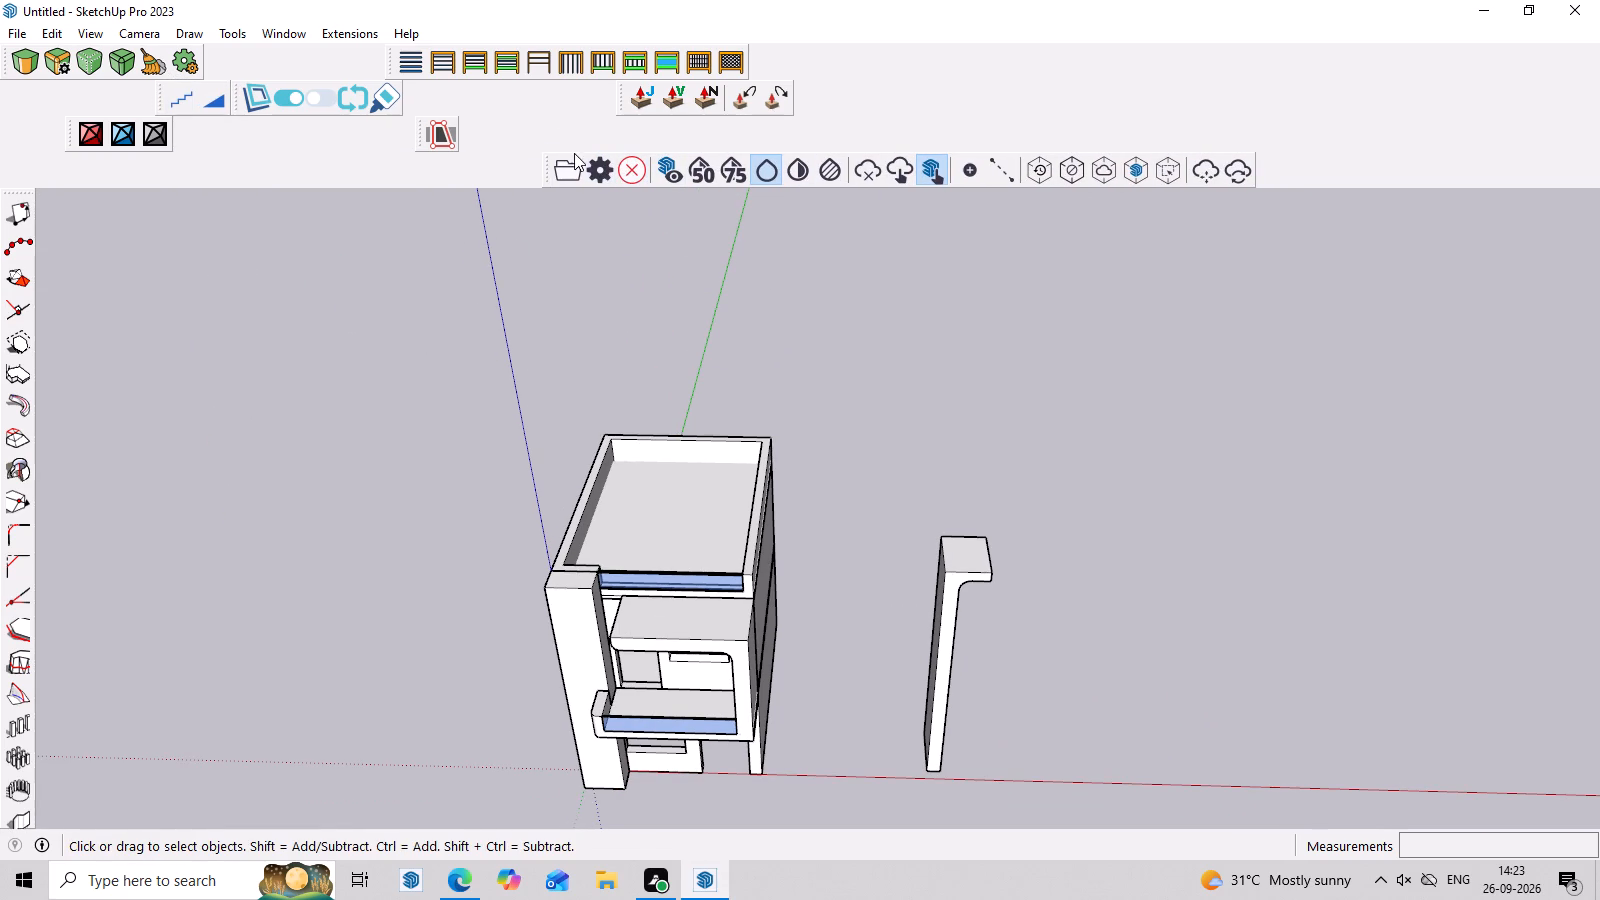
# Move the Trimble Scan Essentials toolbar into the Double-Cut row, between the Double-Cut and Joint Push Pull toolbars.
pyautogui.moveTo(549, 157); pyautogui.dragTo(552, 139)
pyautogui.moveTo(555, 116); pyautogui.dragTo(554, 77)
pyautogui.moveTo(555, 116); pyautogui.dragTo(554, 77, button='right')
pyautogui.click(554, 77)
pyautogui.rightClick(554, 77)
pyautogui.moveTo(610, 77); pyautogui.dragTo(636, 79)
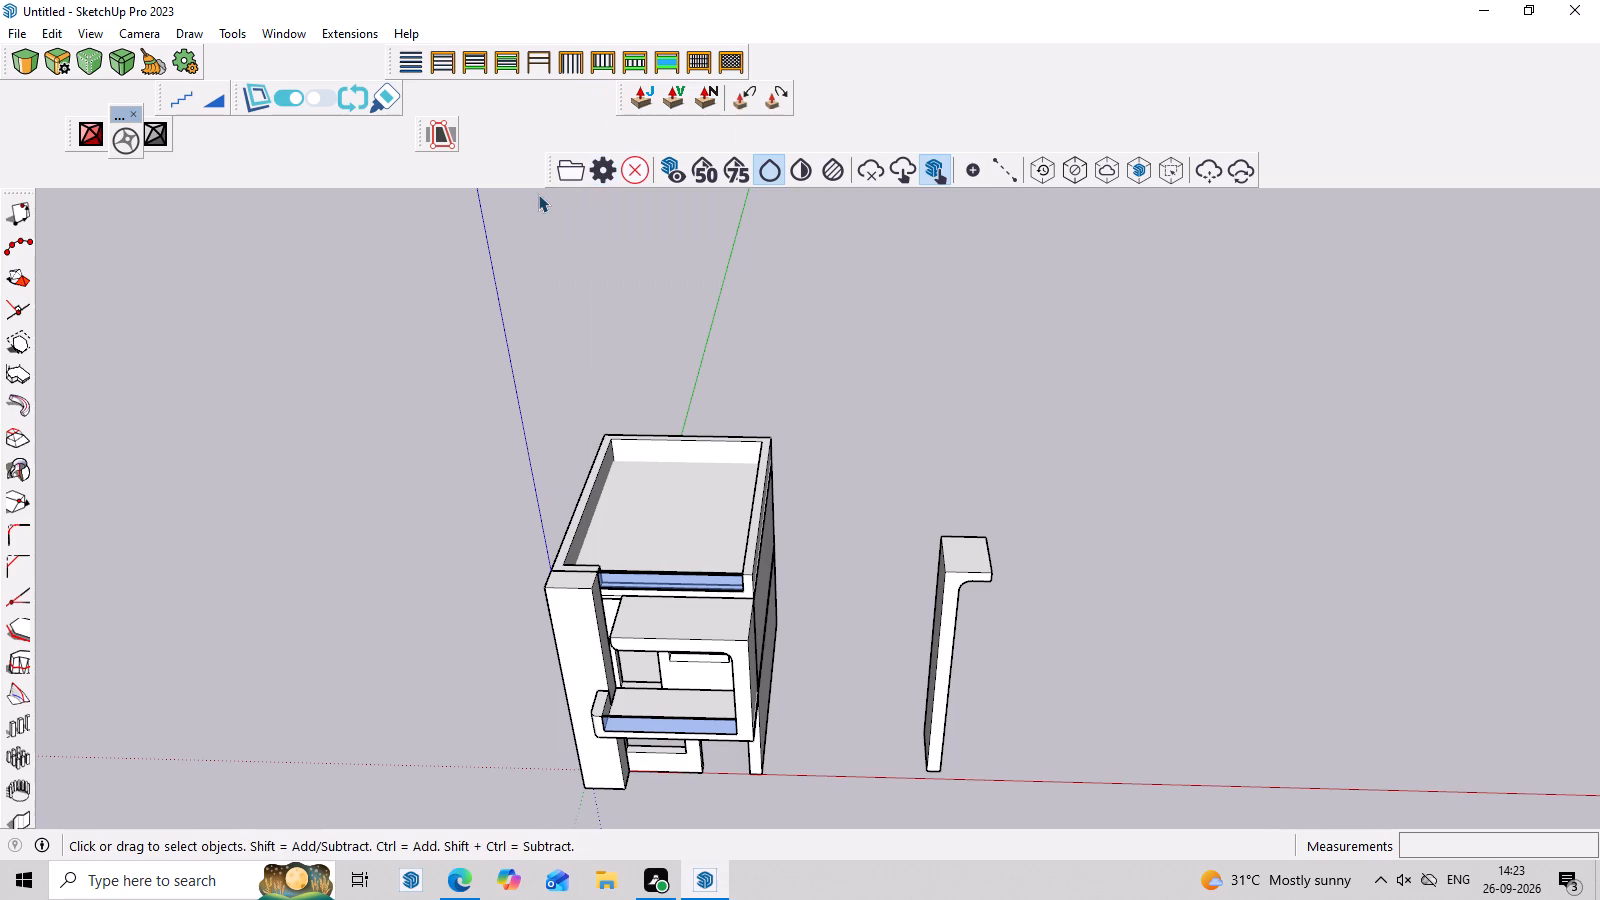
pyautogui.moveTo(546, 173); pyautogui.dragTo(707, 136)
pyautogui.moveTo(553, 168); pyautogui.dragTo(657, 92)
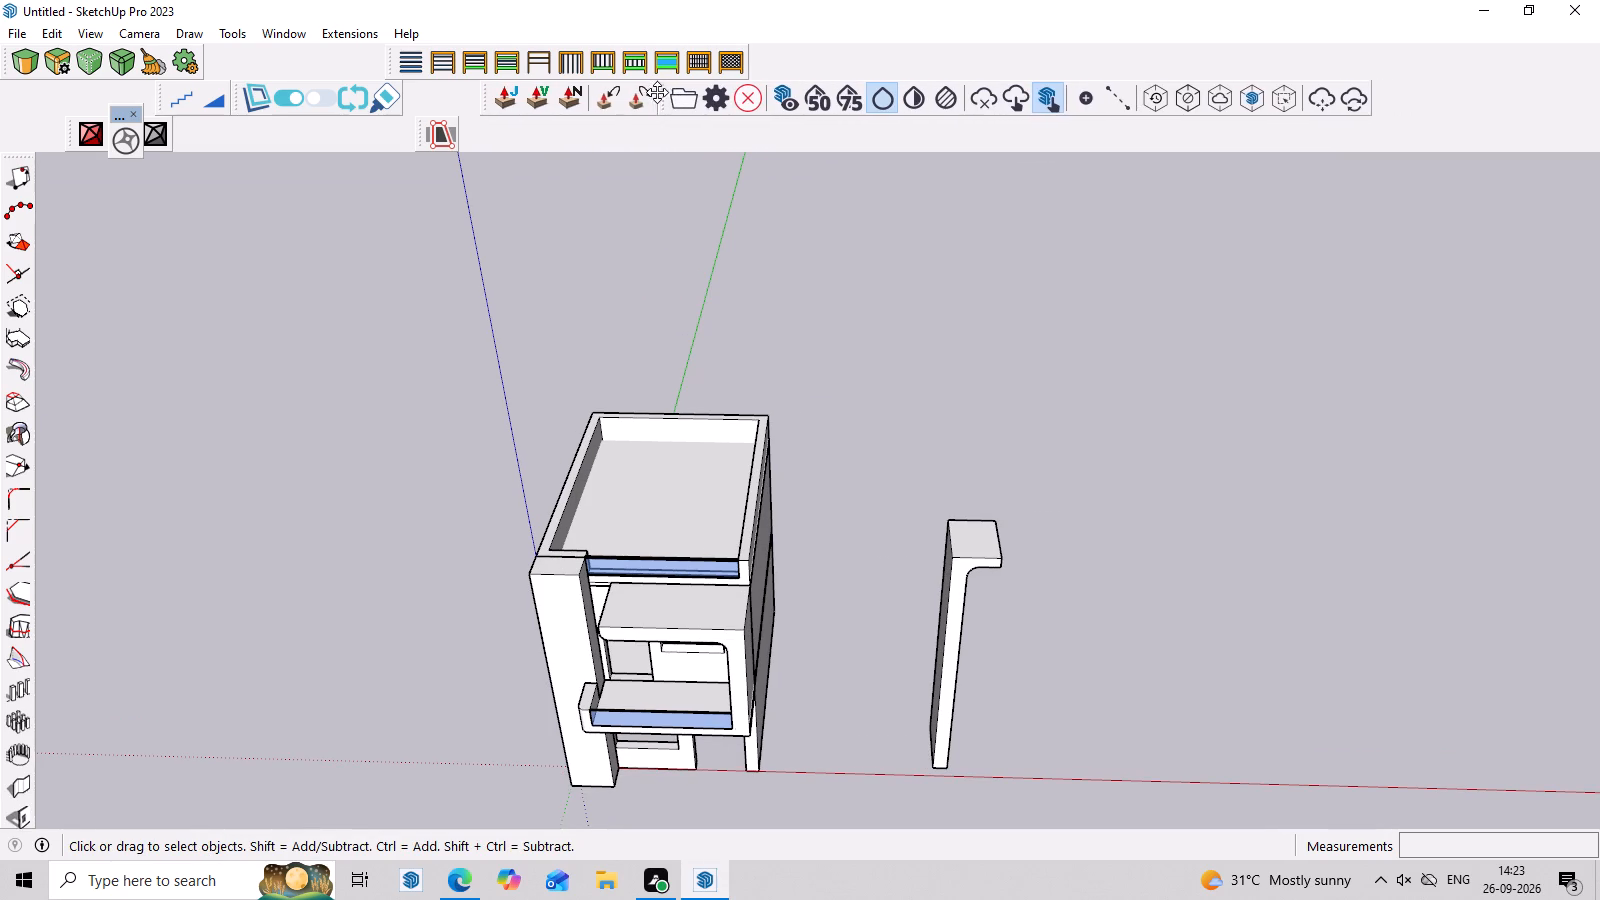
pyautogui.moveTo(657, 92); pyautogui.dragTo(574, 87)
pyautogui.click(614, 80)
pyautogui.click(633, 78)
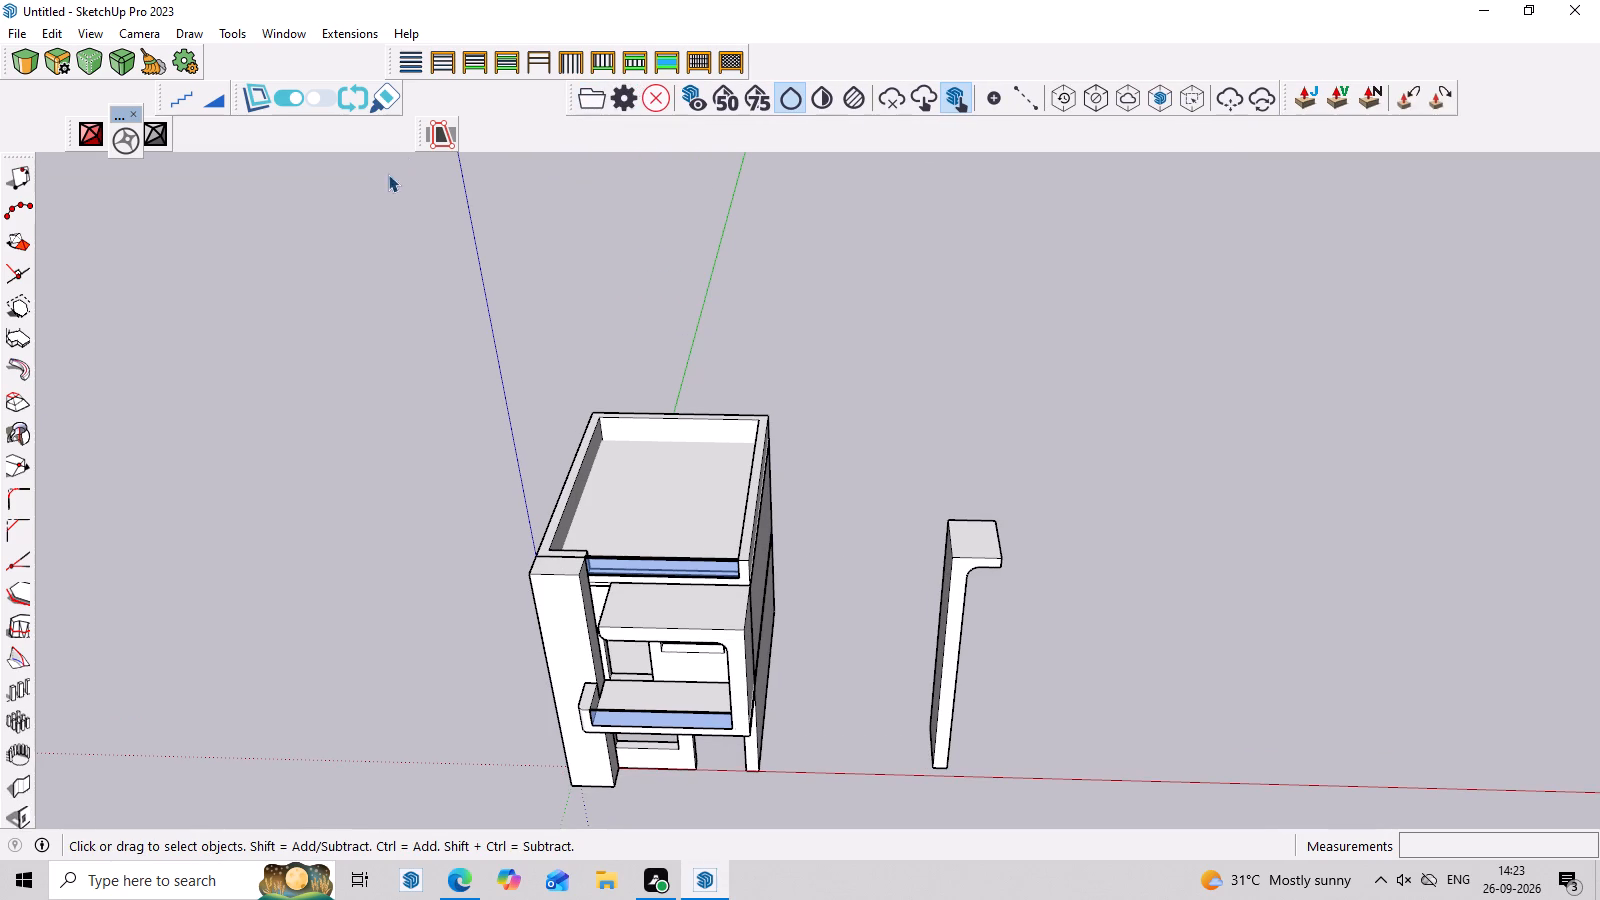
# Reposition the docked Curic Face Knife toolbar directly beside the ExtensionStore toolbar.
pyautogui.click(417, 133)
pyautogui.click(433, 92)
pyautogui.rightClick(433, 92)
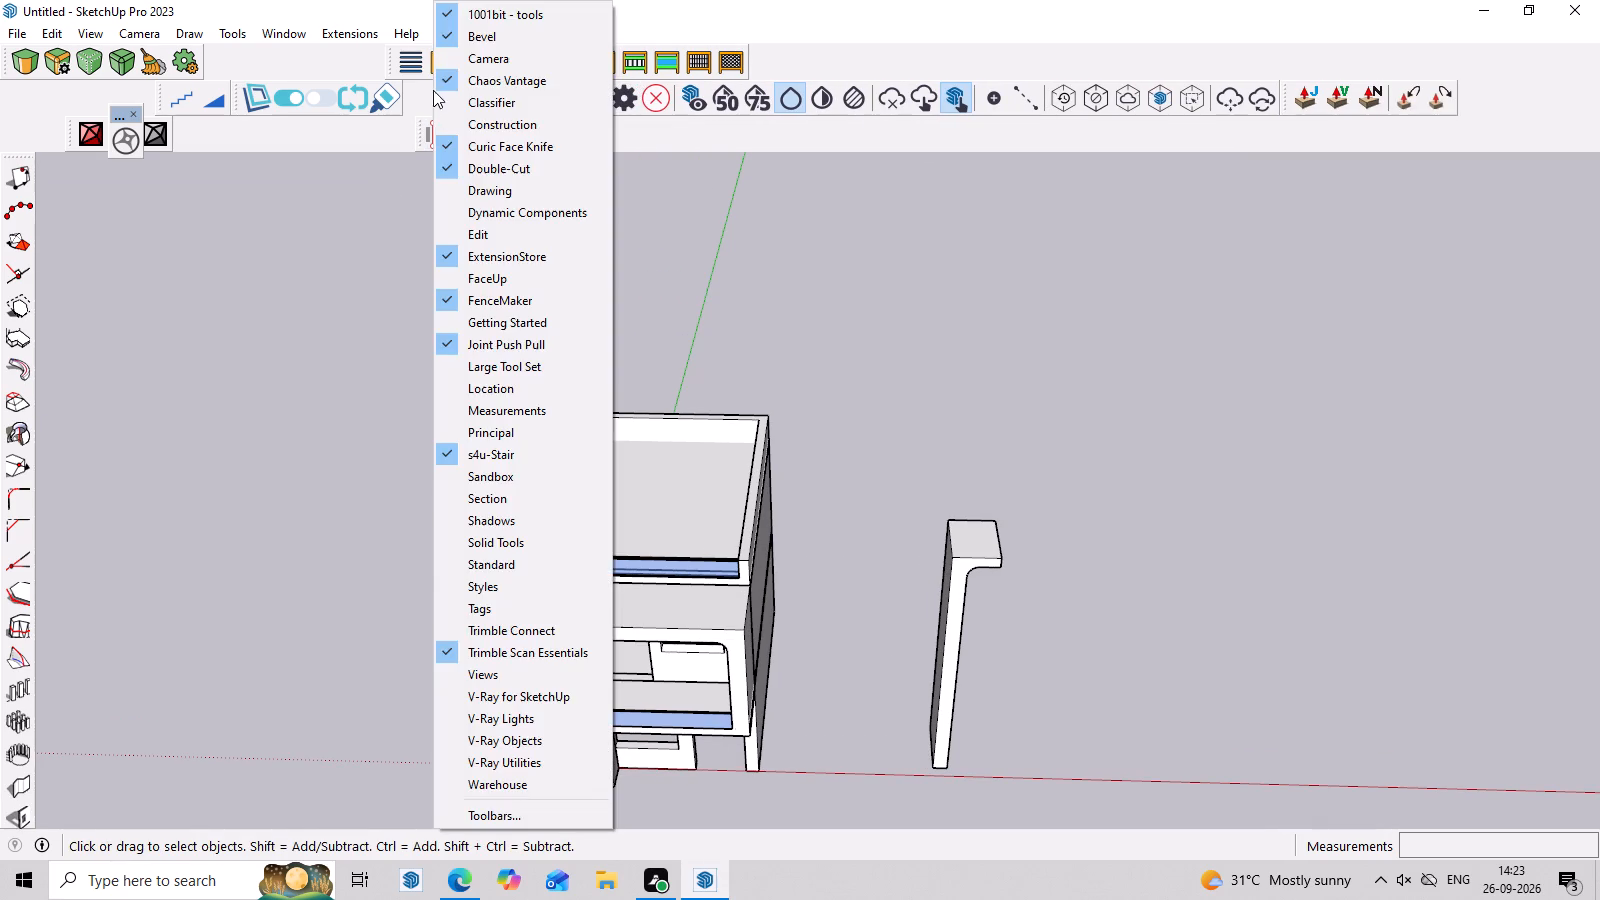
pyautogui.click(417, 139)
pyautogui.click(422, 139)
pyautogui.doubleClick(430, 101)
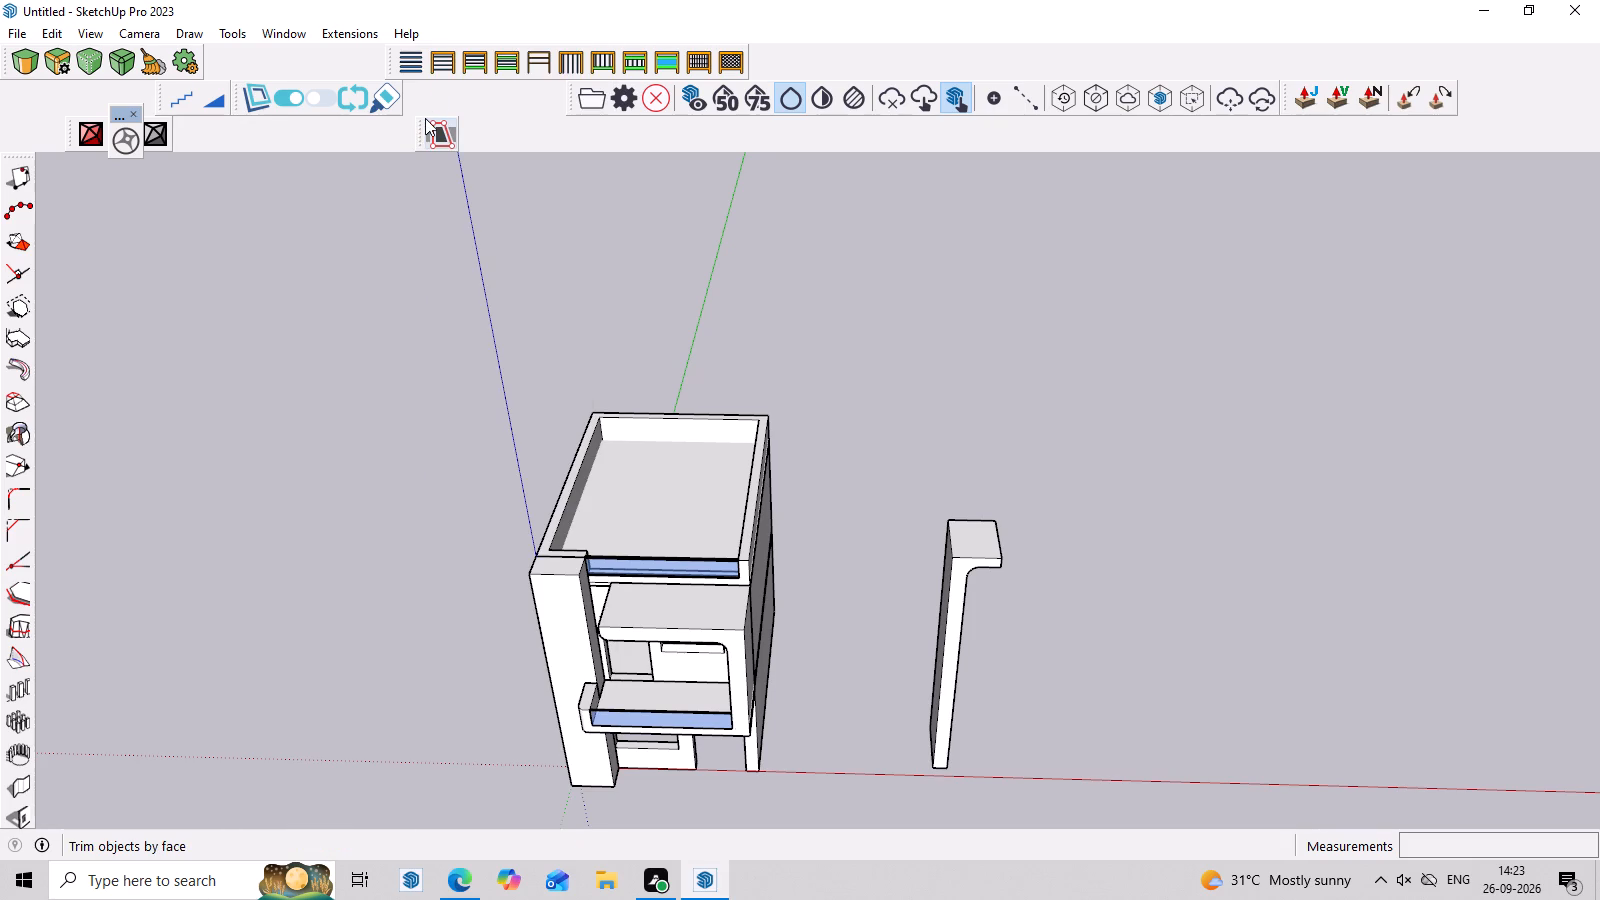
pyautogui.click(423, 134)
pyautogui.click(423, 135)
pyautogui.moveTo(422, 145); pyautogui.dragTo(192, 157)
pyautogui.click(189, 157)
pyautogui.rightClick(189, 157)
pyautogui.click(188, 157)
pyautogui.moveTo(184, 157); pyautogui.dragTo(172, 157)
pyautogui.rightClick(184, 157)
# Dock the floating Chaos Vantage toolbar in the row beside the s4u-Stair toolbar.
pyautogui.click(122, 114)
pyautogui.rightClick(116, 110)
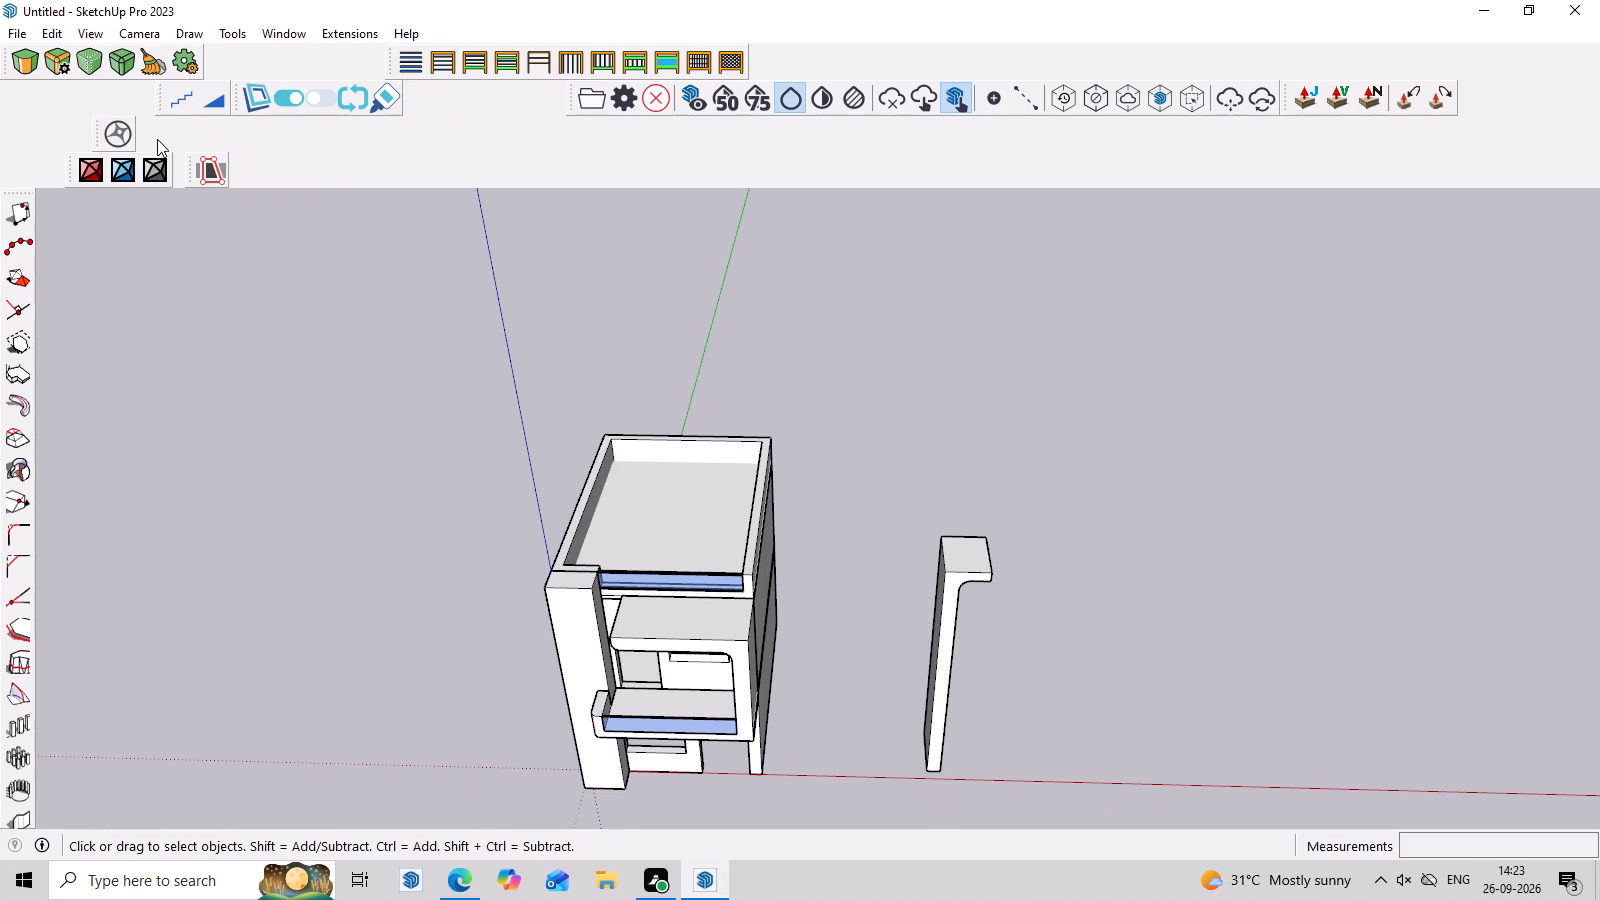
pyautogui.scroll(-6, 275, 164)
pyautogui.moveTo(99, 125); pyautogui.dragTo(108, 74)
pyautogui.rightClick(108, 74)
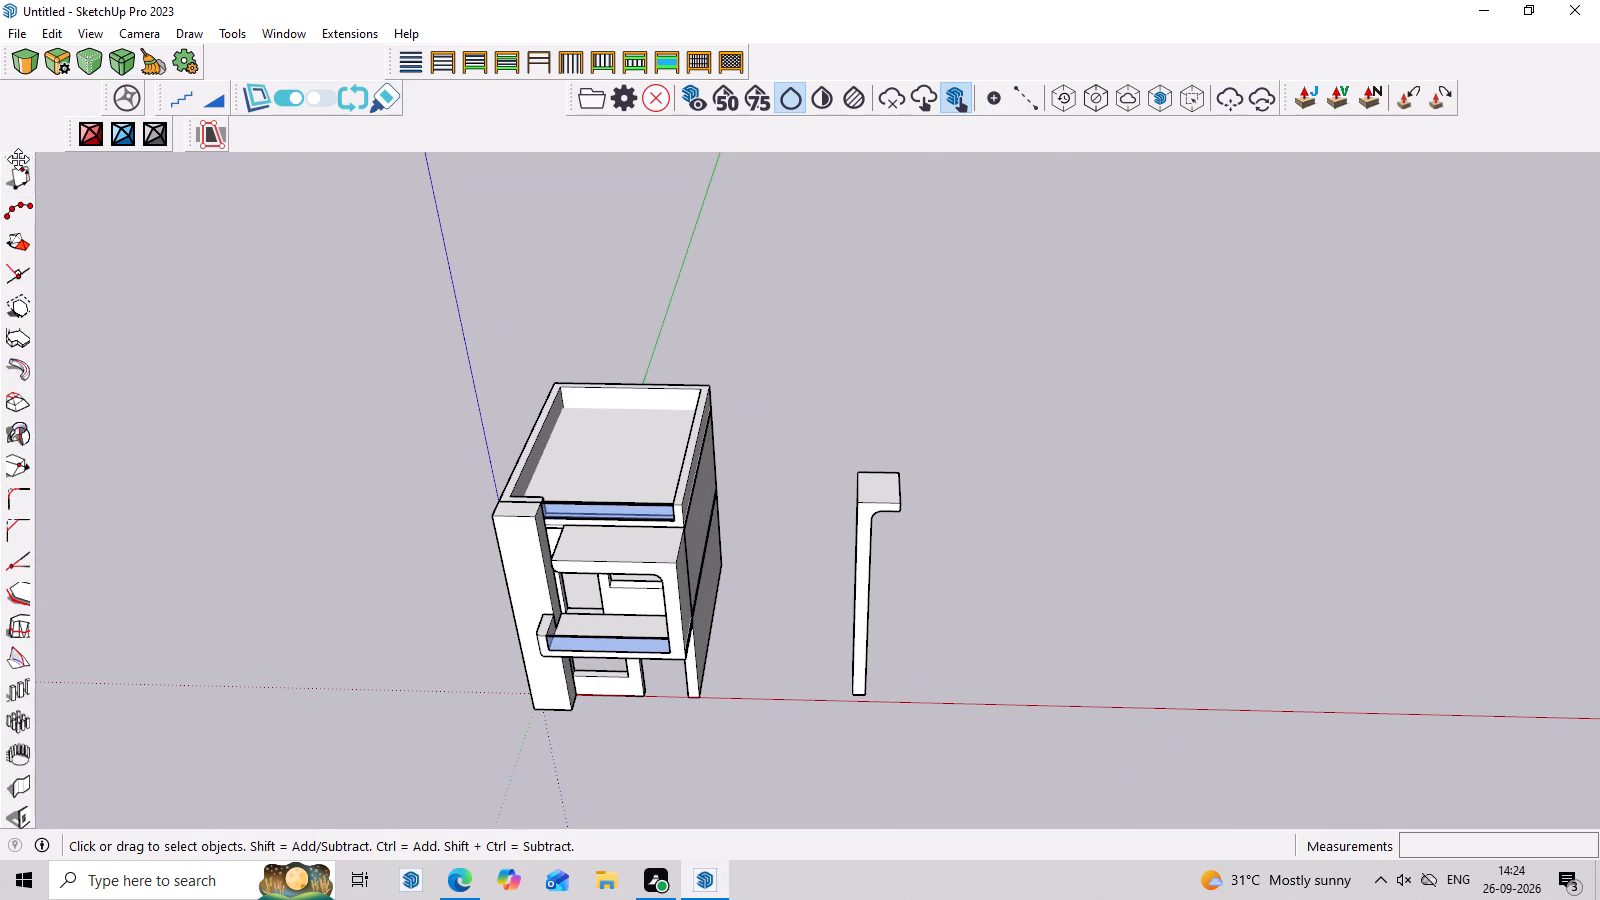
# Move the 1001bit - tools toolbar into the Chaos Vantage and s4u-Stair row as a horizontal toolbar.
pyautogui.moveTo(18, 159); pyautogui.dragTo(39, 94)
pyautogui.click(39, 94)
pyautogui.scroll(-2, 357, 114)
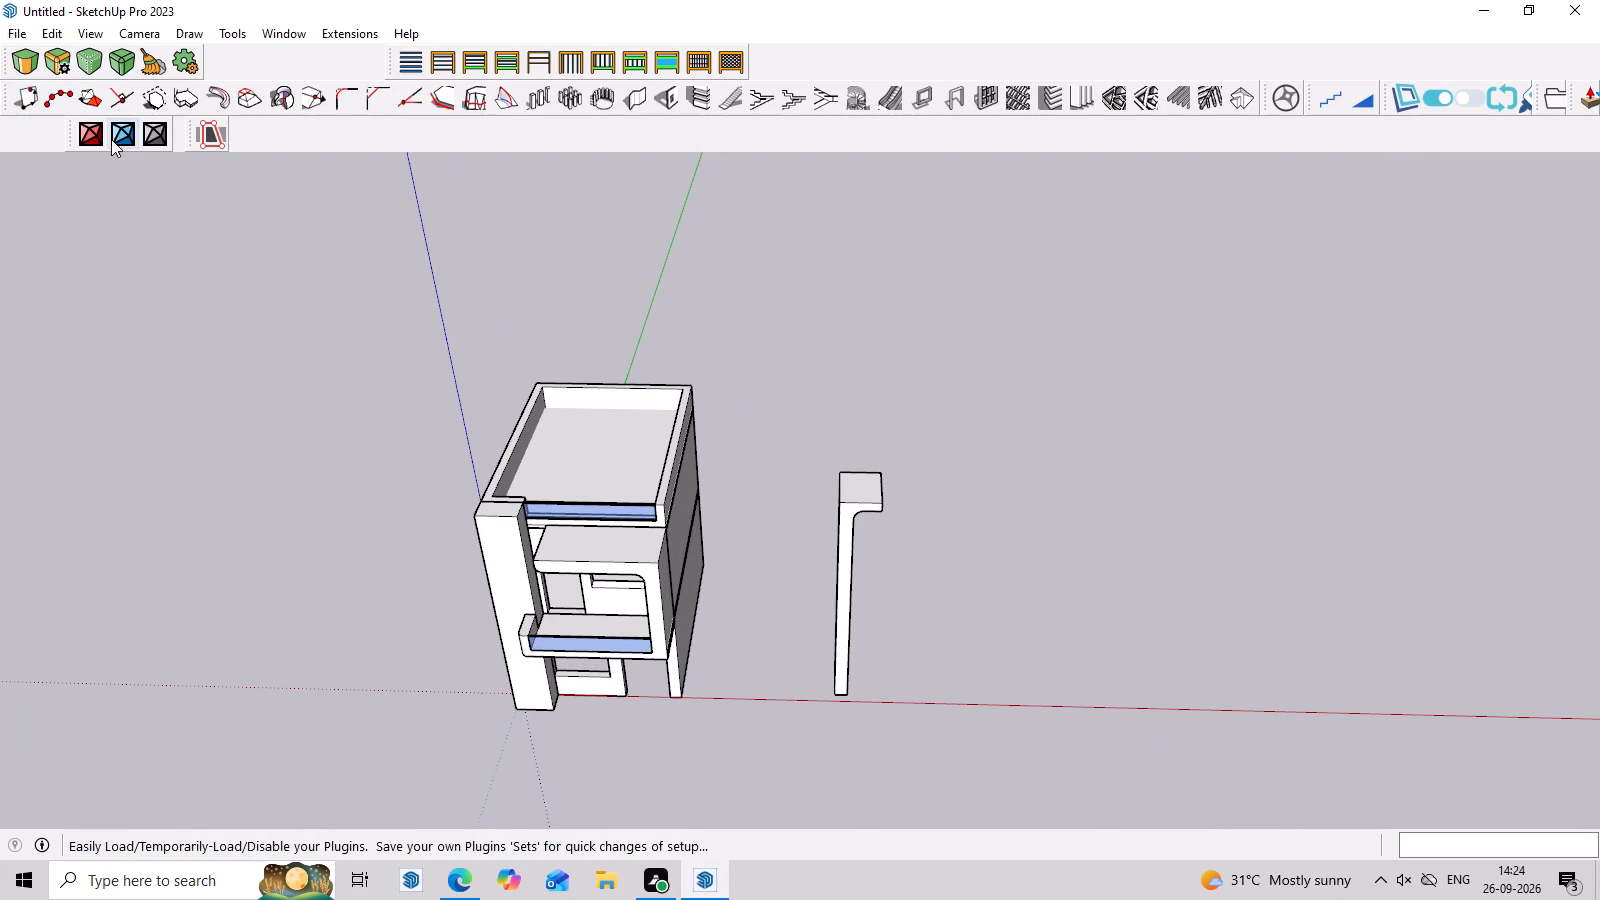
# Move the FenceMaker toolbar directly beside the Bevel toolbar.
pyautogui.moveTo(390, 66); pyautogui.dragTo(307, 70)
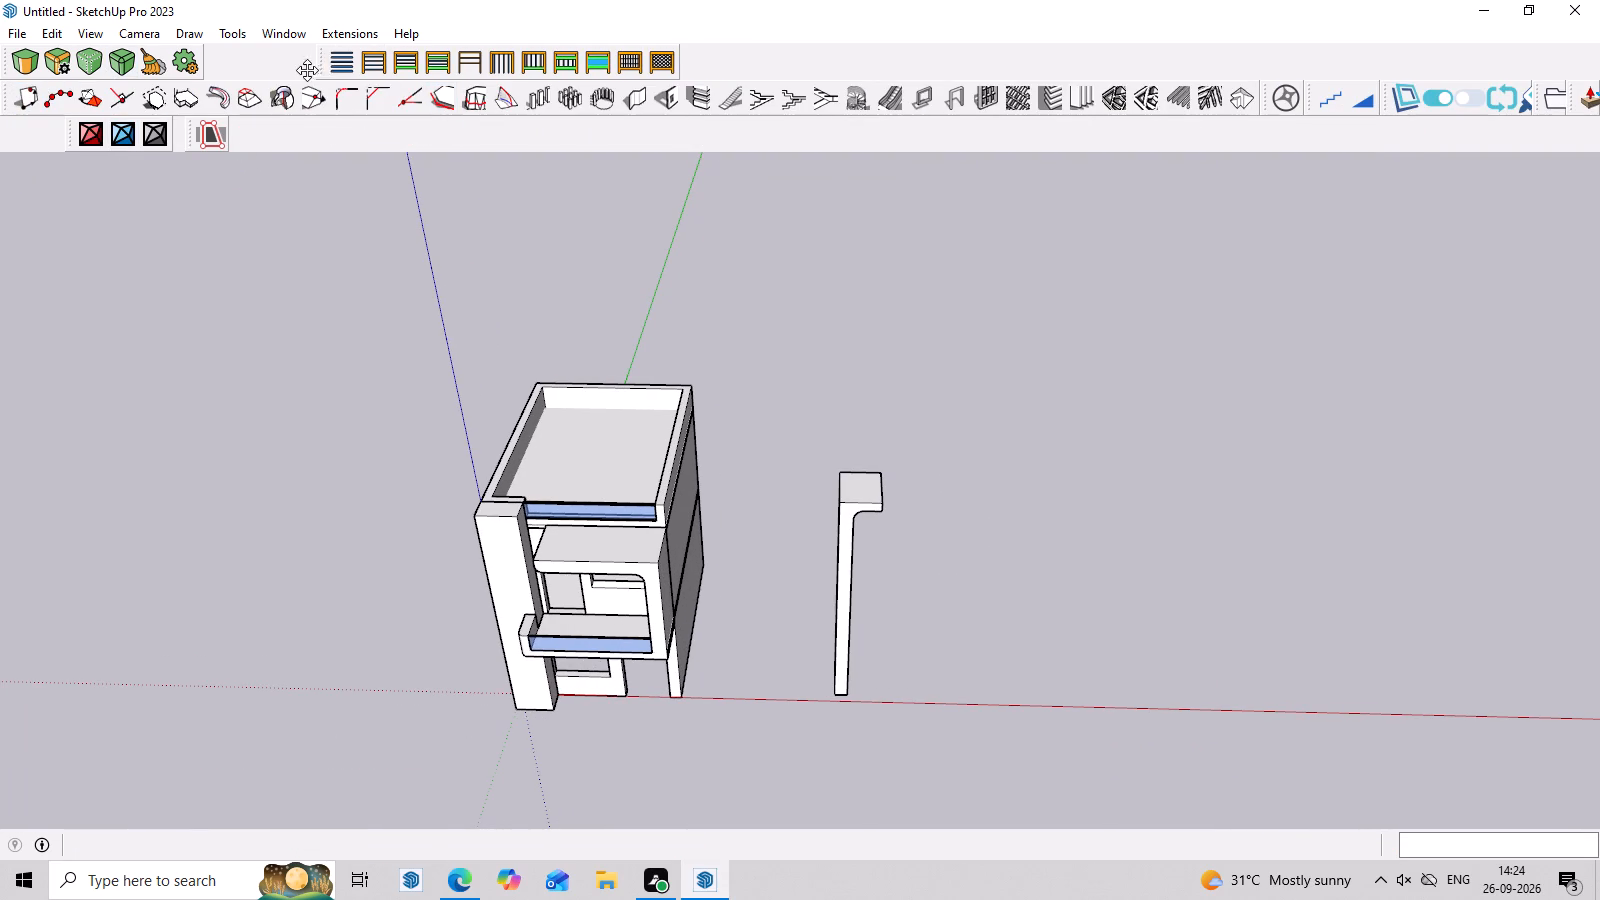
pyautogui.moveTo(307, 70); pyautogui.dragTo(206, 74)
# Display the Large Tool Set toolbar and keep it docked vertically beside the drawing area.
pyautogui.rightClick(206, 74)
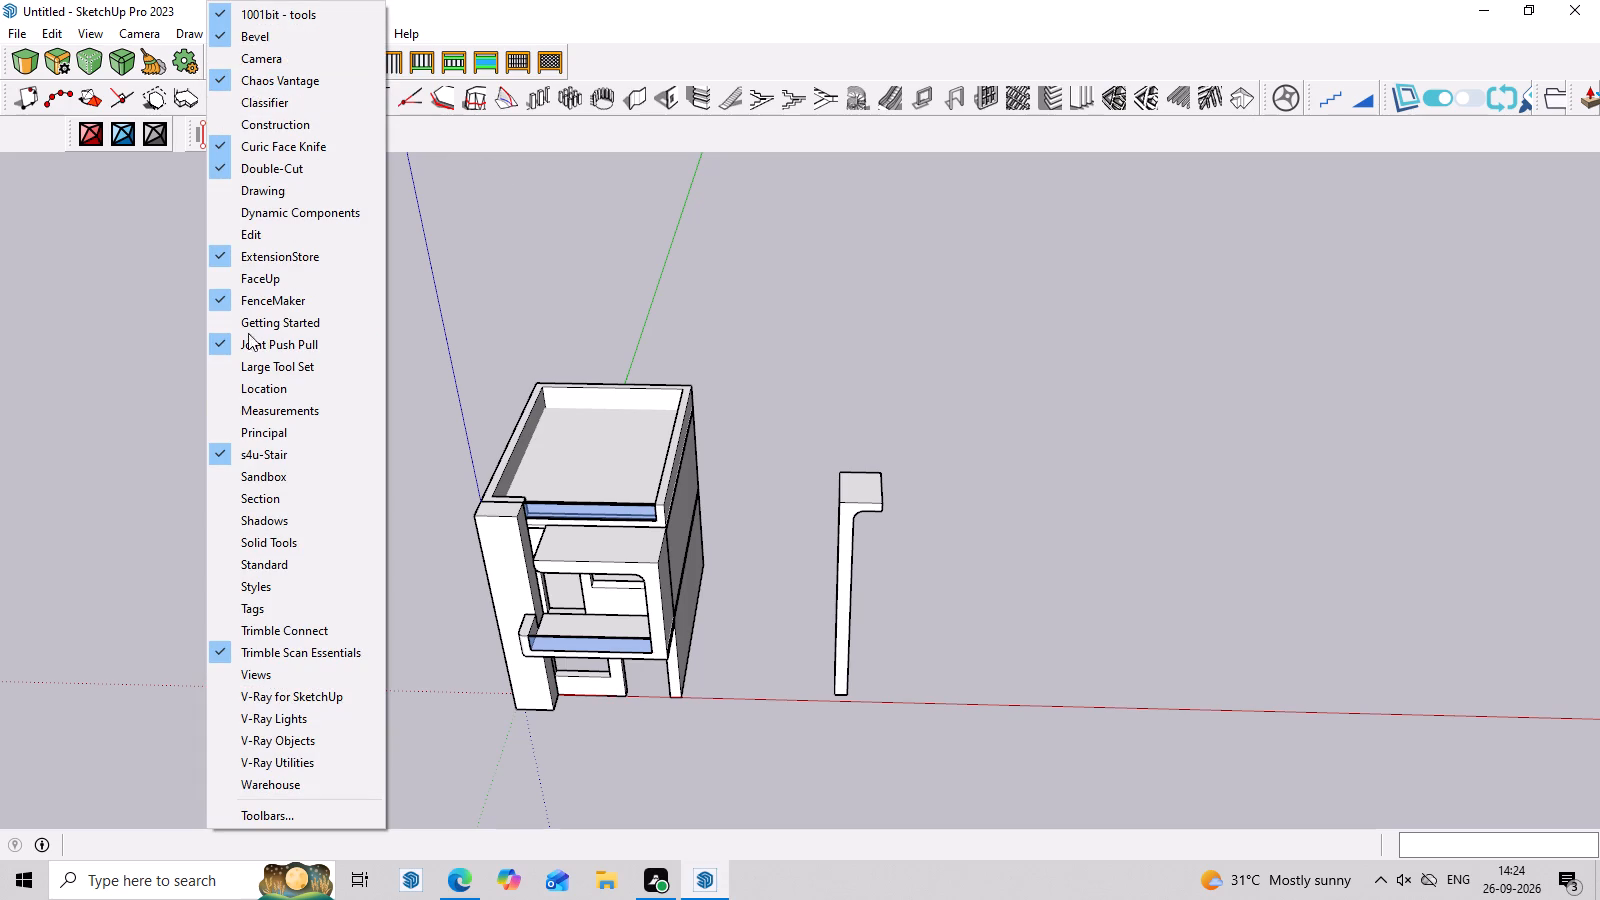
pyautogui.click(299, 373)
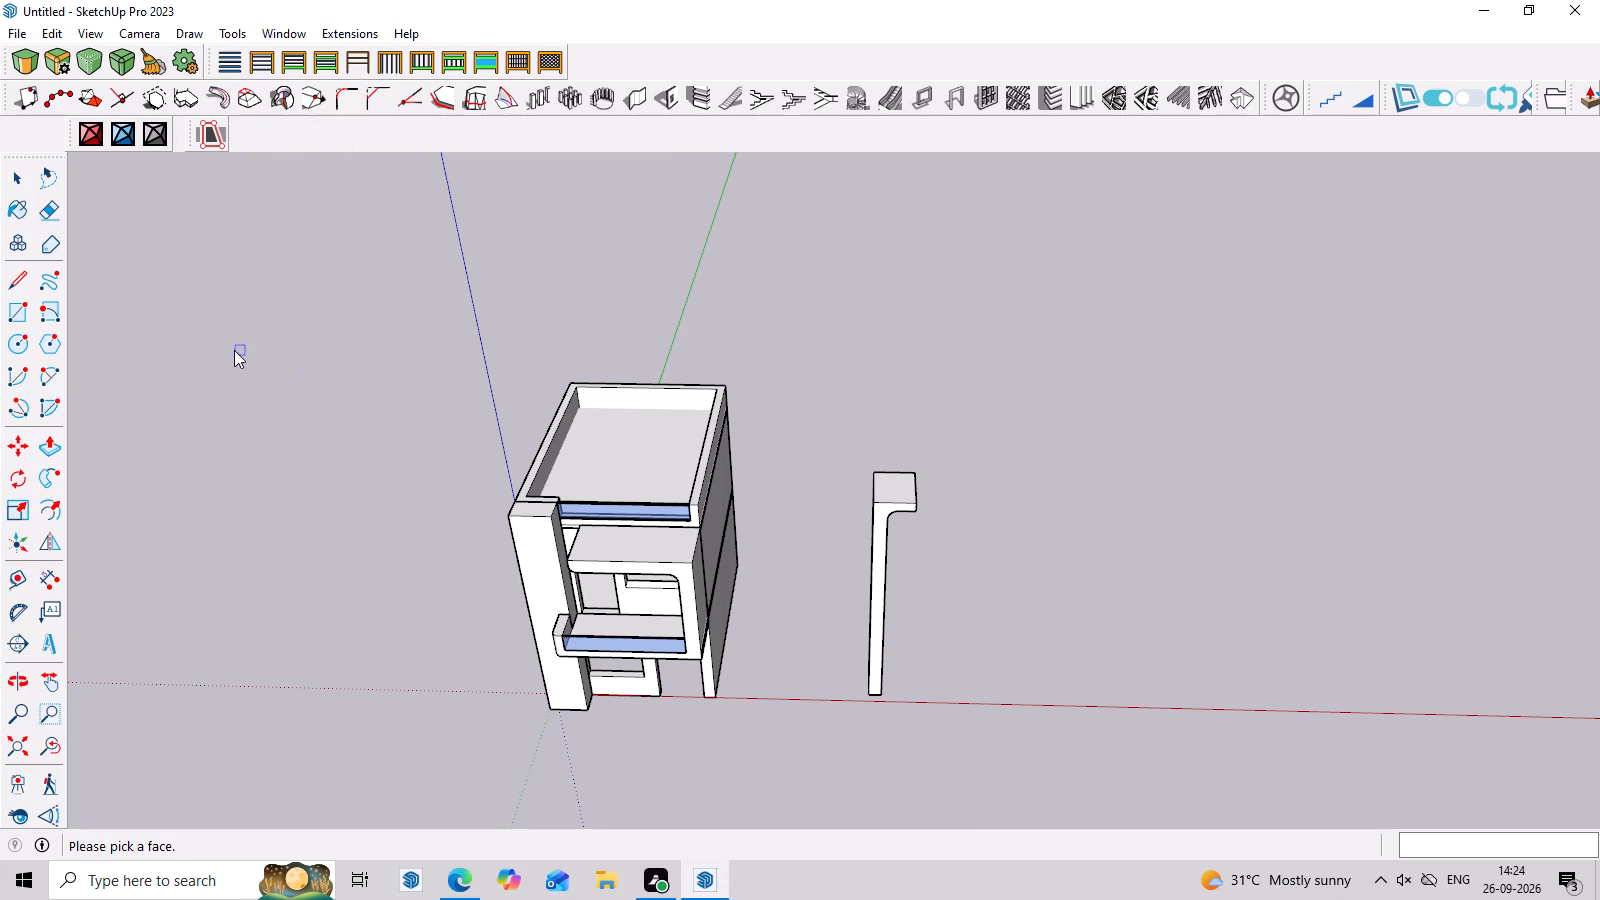
pyautogui.moveTo(40, 151); pyautogui.dragTo(51, 107)
pyautogui.moveTo(32, 161); pyautogui.dragTo(33, 118)
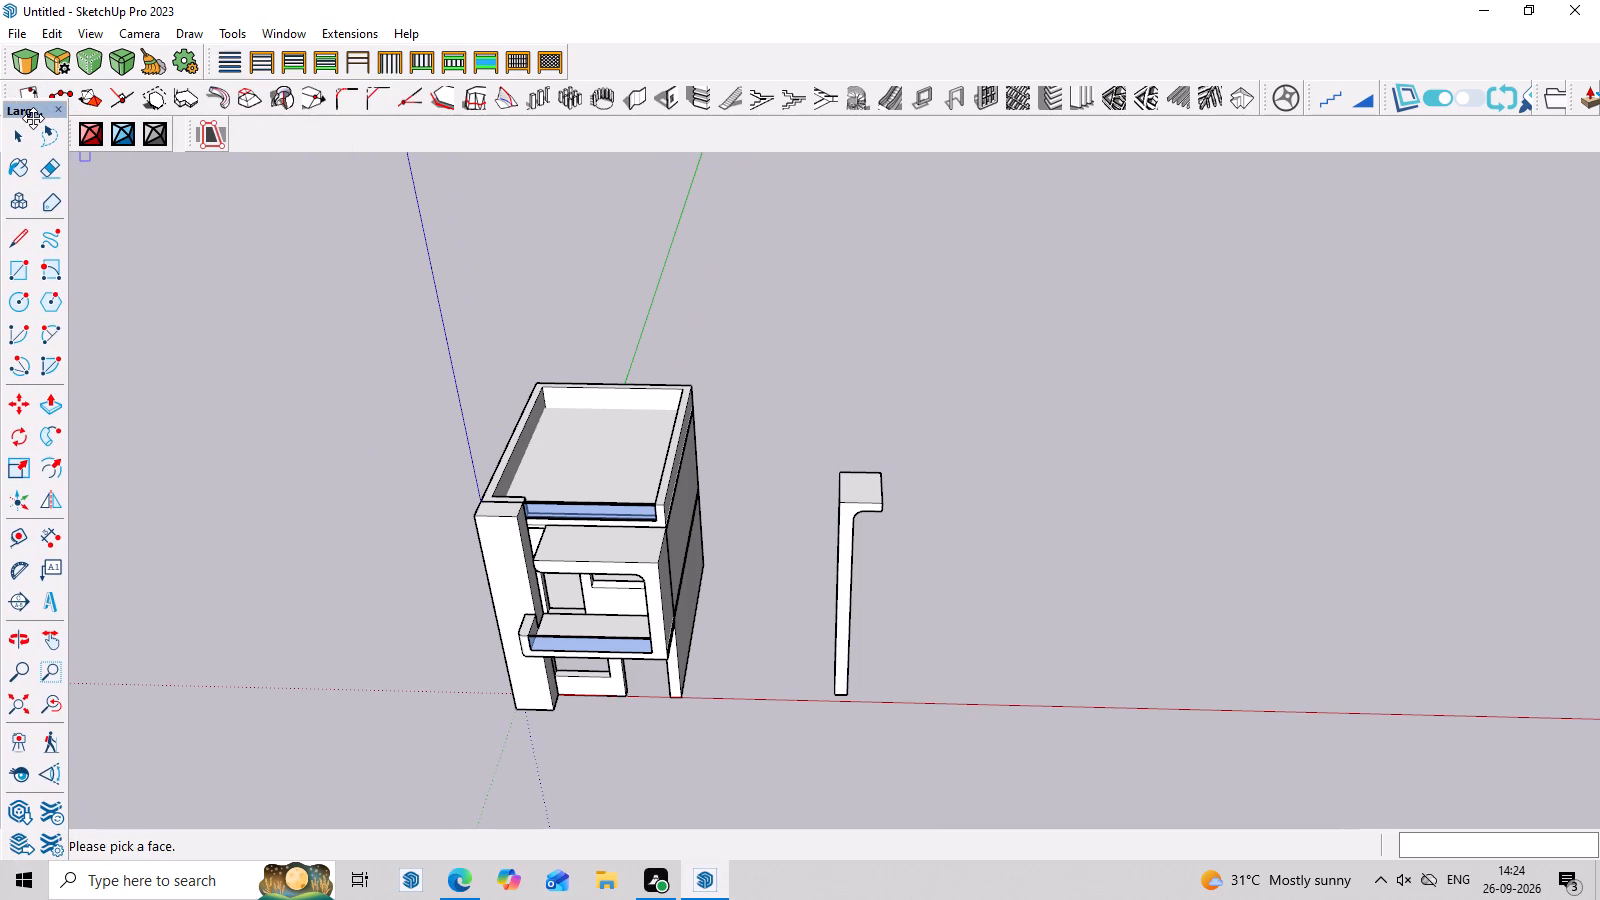
pyautogui.moveTo(25, 105); pyautogui.dragTo(10, 140)
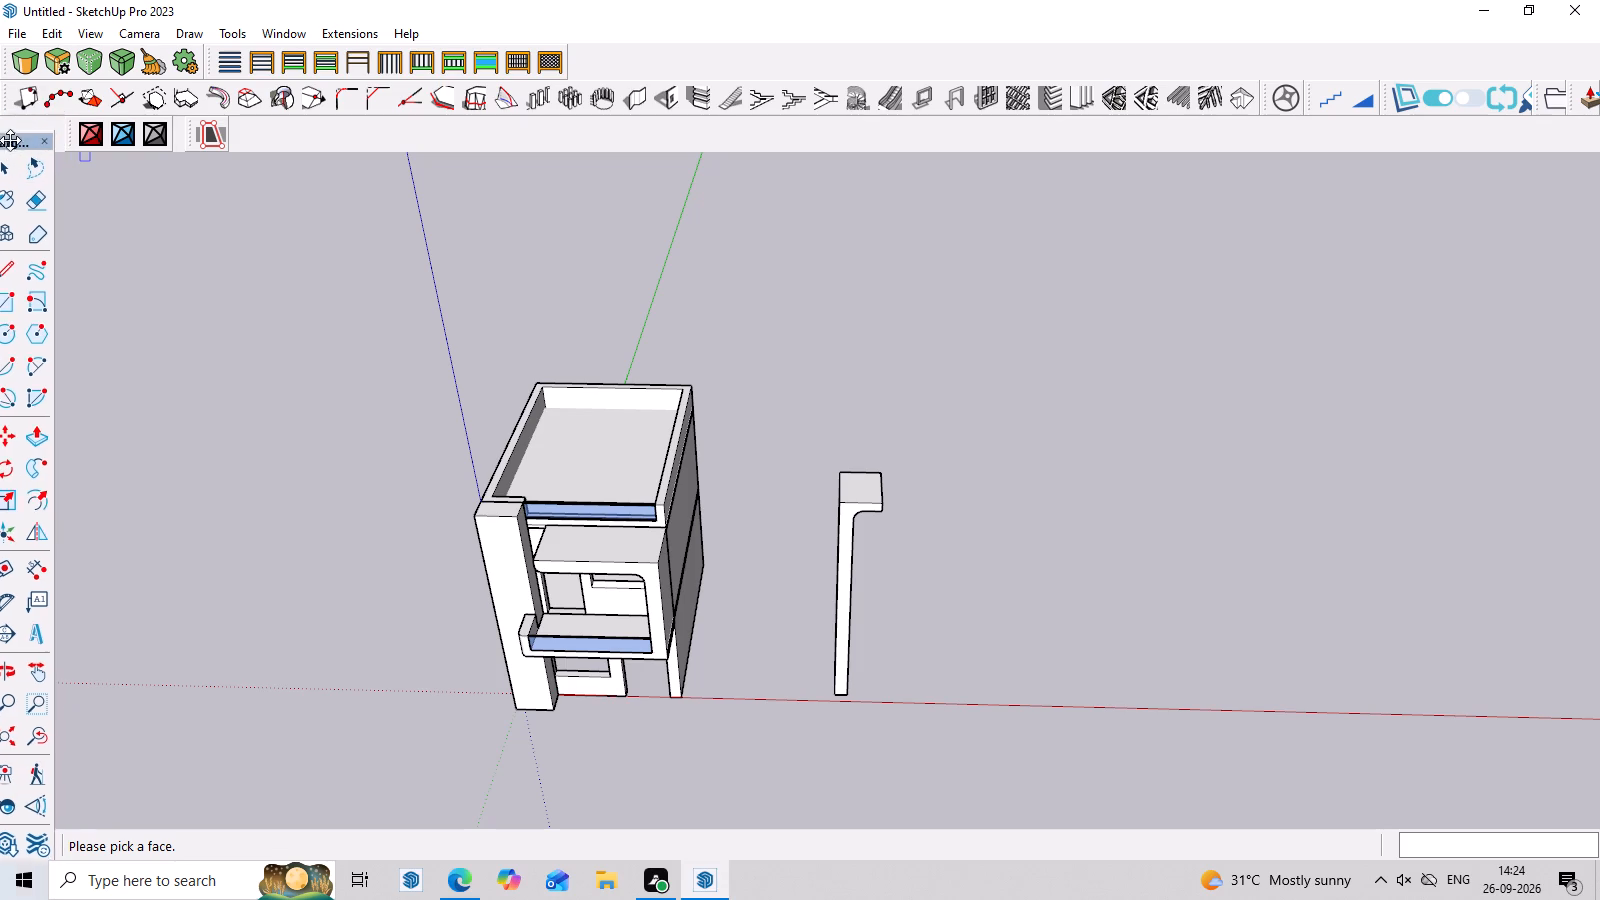
pyautogui.moveTo(10, 140); pyautogui.dragTo(10, 141)
pyautogui.click(10, 141)
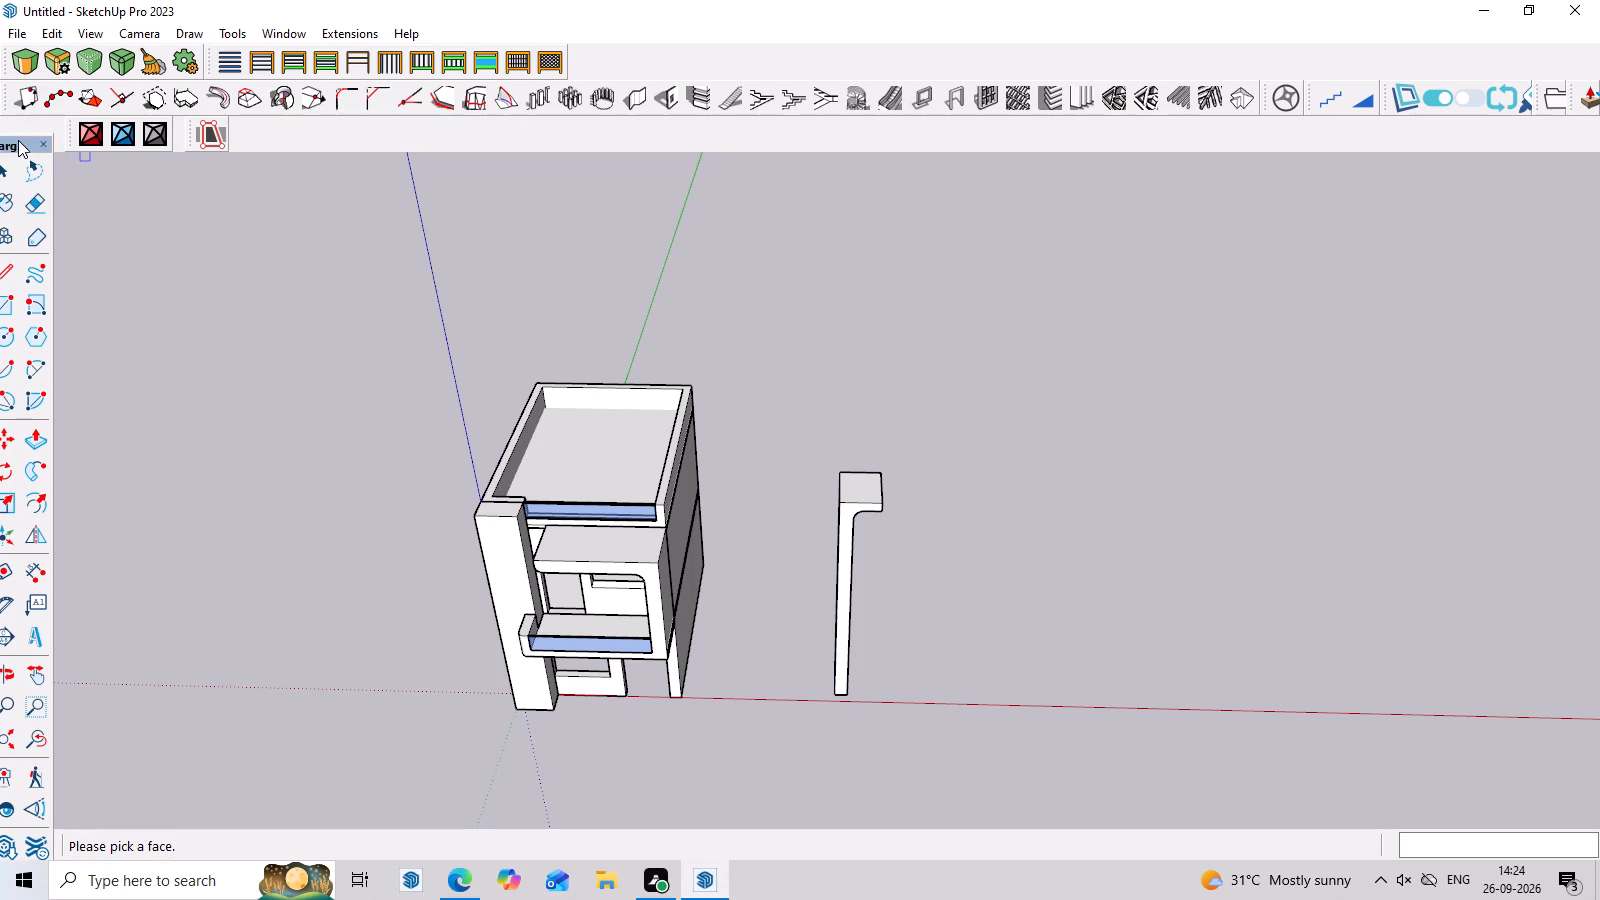
pyautogui.click(18, 140)
pyautogui.click(28, 145)
pyautogui.moveTo(28, 145); pyautogui.dragTo(54, 129)
pyautogui.rightClick(49, 133)
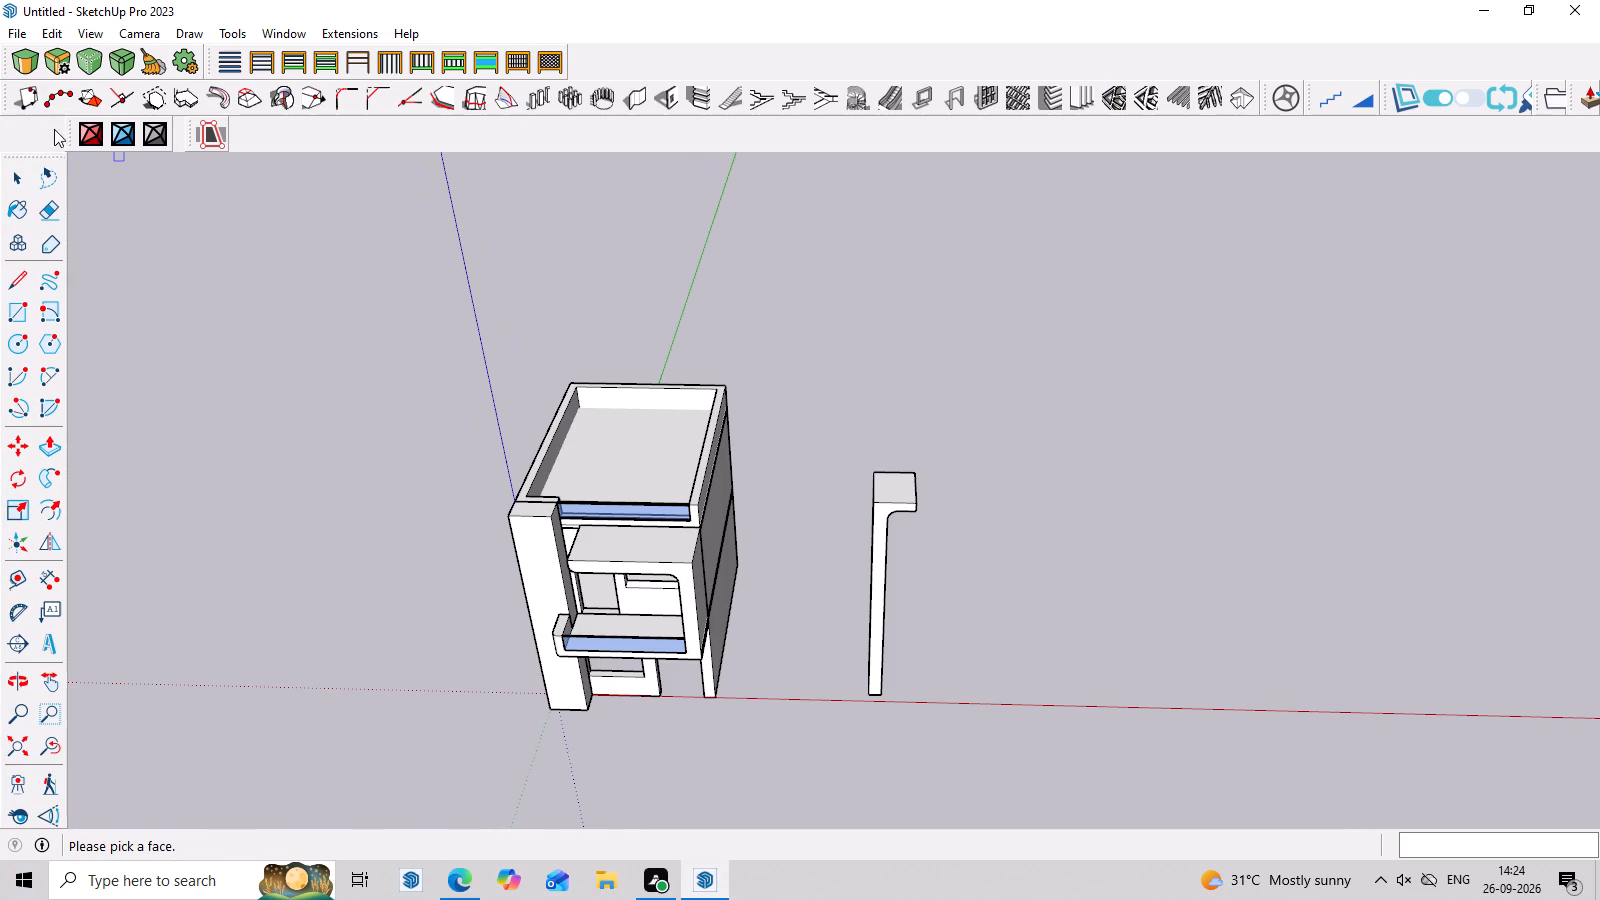
pyautogui.moveTo(54, 129); pyautogui.dragTo(55, 129)
# Examine the ground-floor facade beneath the balcony, with its window and door opening, from a low front viewpoint.
pyautogui.scroll(-7, 155, 217)
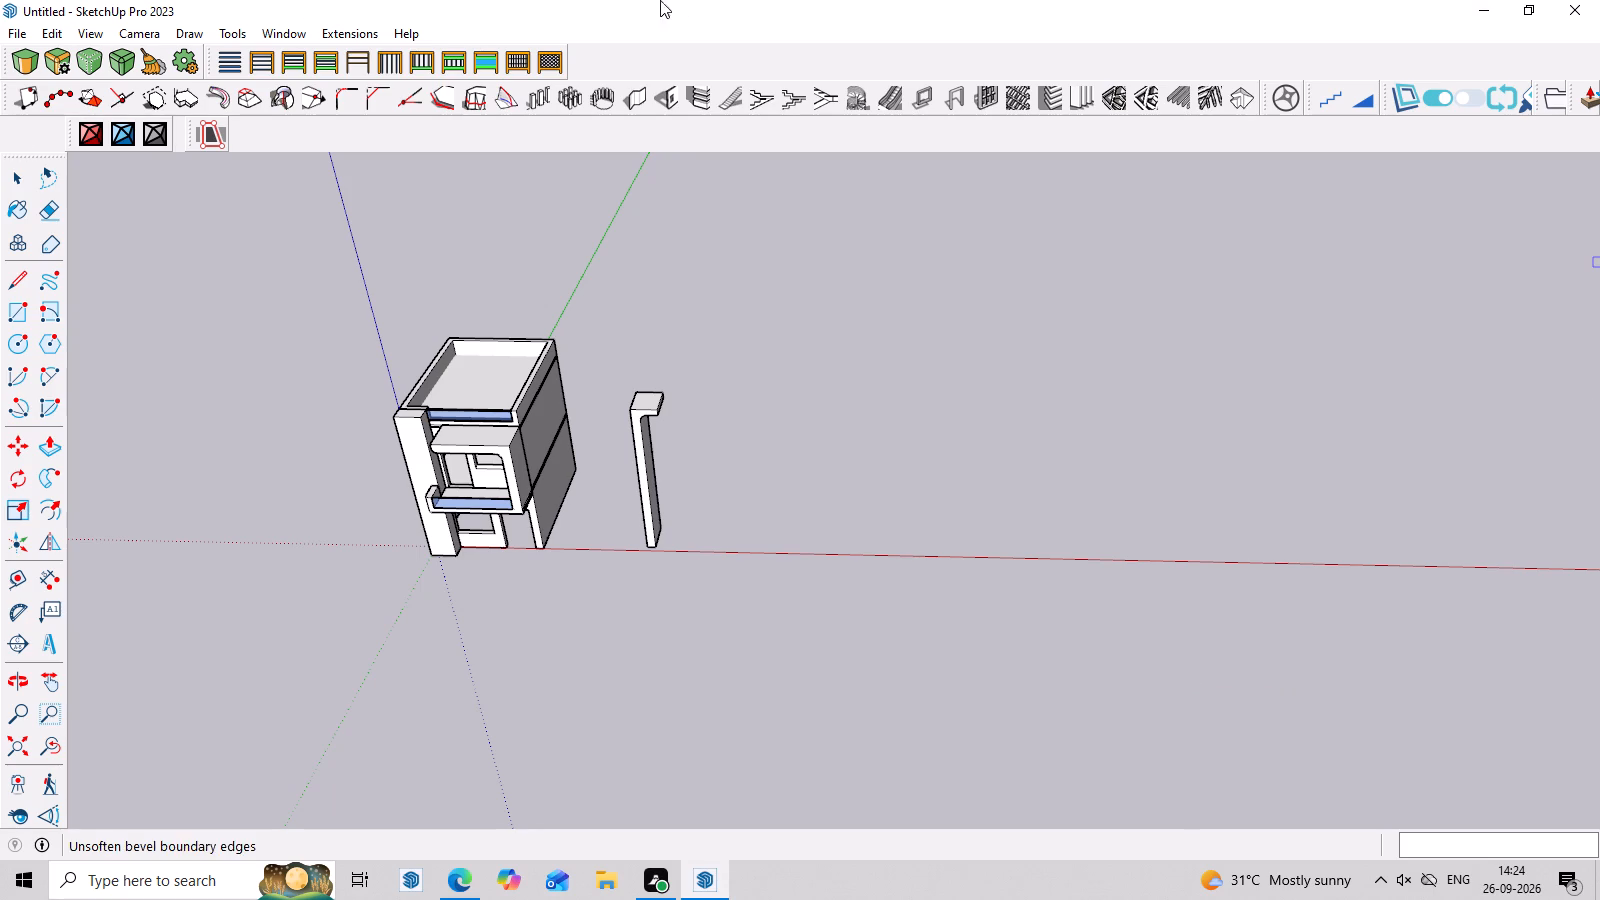
pyautogui.scroll(6, 559, 440)
pyautogui.moveTo(736, 575); pyautogui.dragTo(829, 452, button='middle')
pyautogui.scroll(1, 749, 552)
pyautogui.scroll(-6, 830, 452)
pyautogui.press('space')
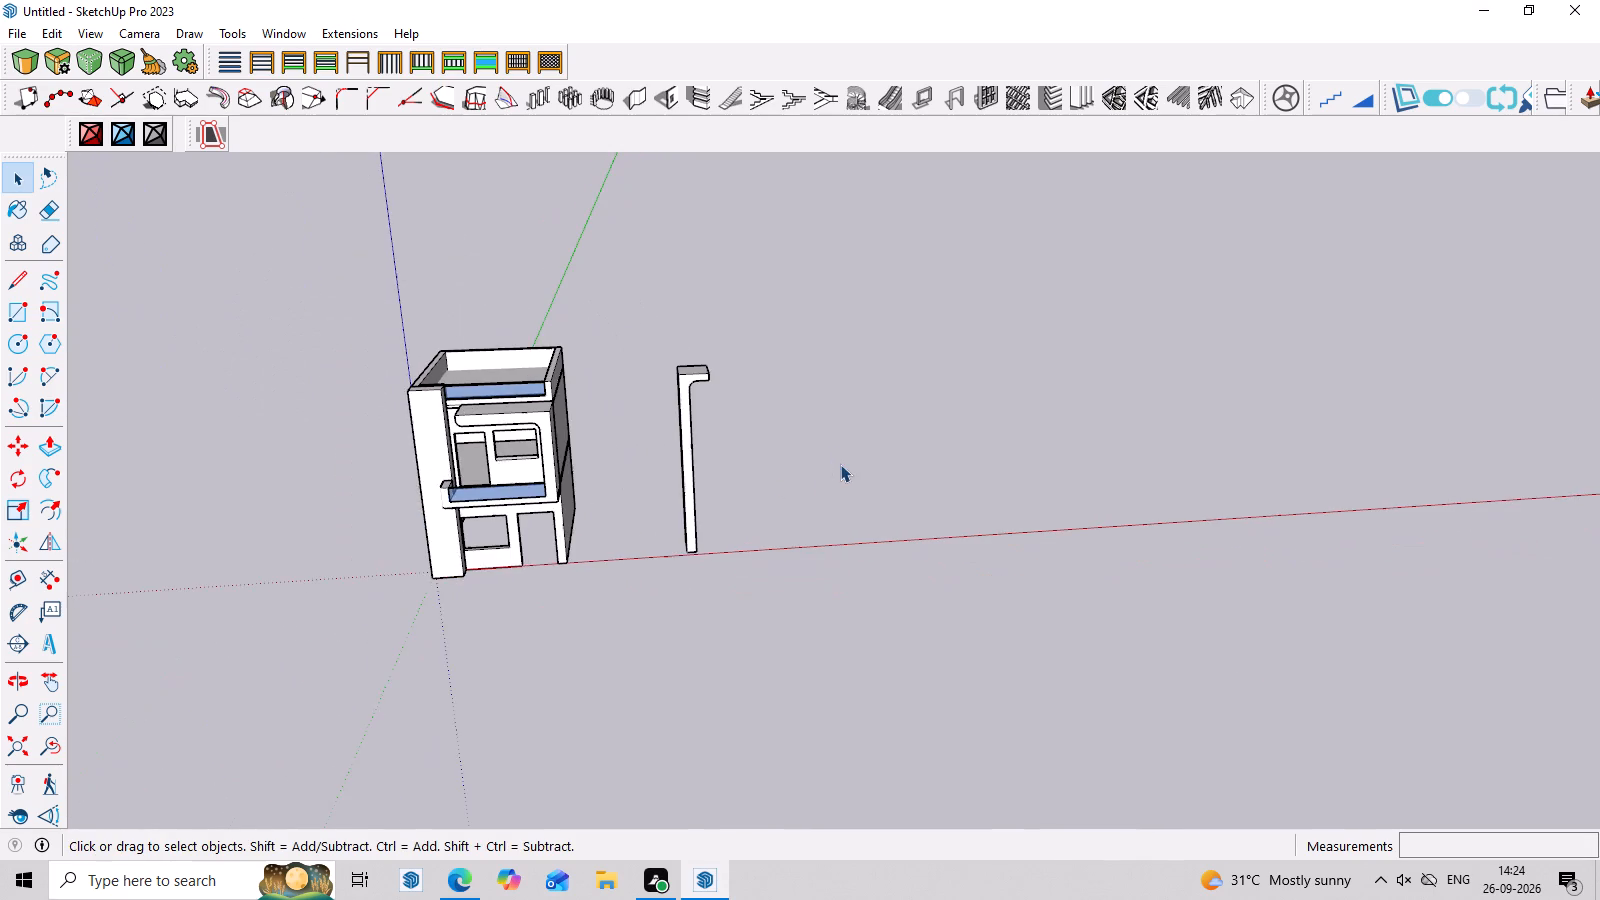
pyautogui.scroll(-2, 840, 464)
pyautogui.scroll(7, 325, 547)
pyautogui.moveTo(794, 513); pyautogui.dragTo(815, 351, button='middle')
pyautogui.scroll(9, 771, 396)
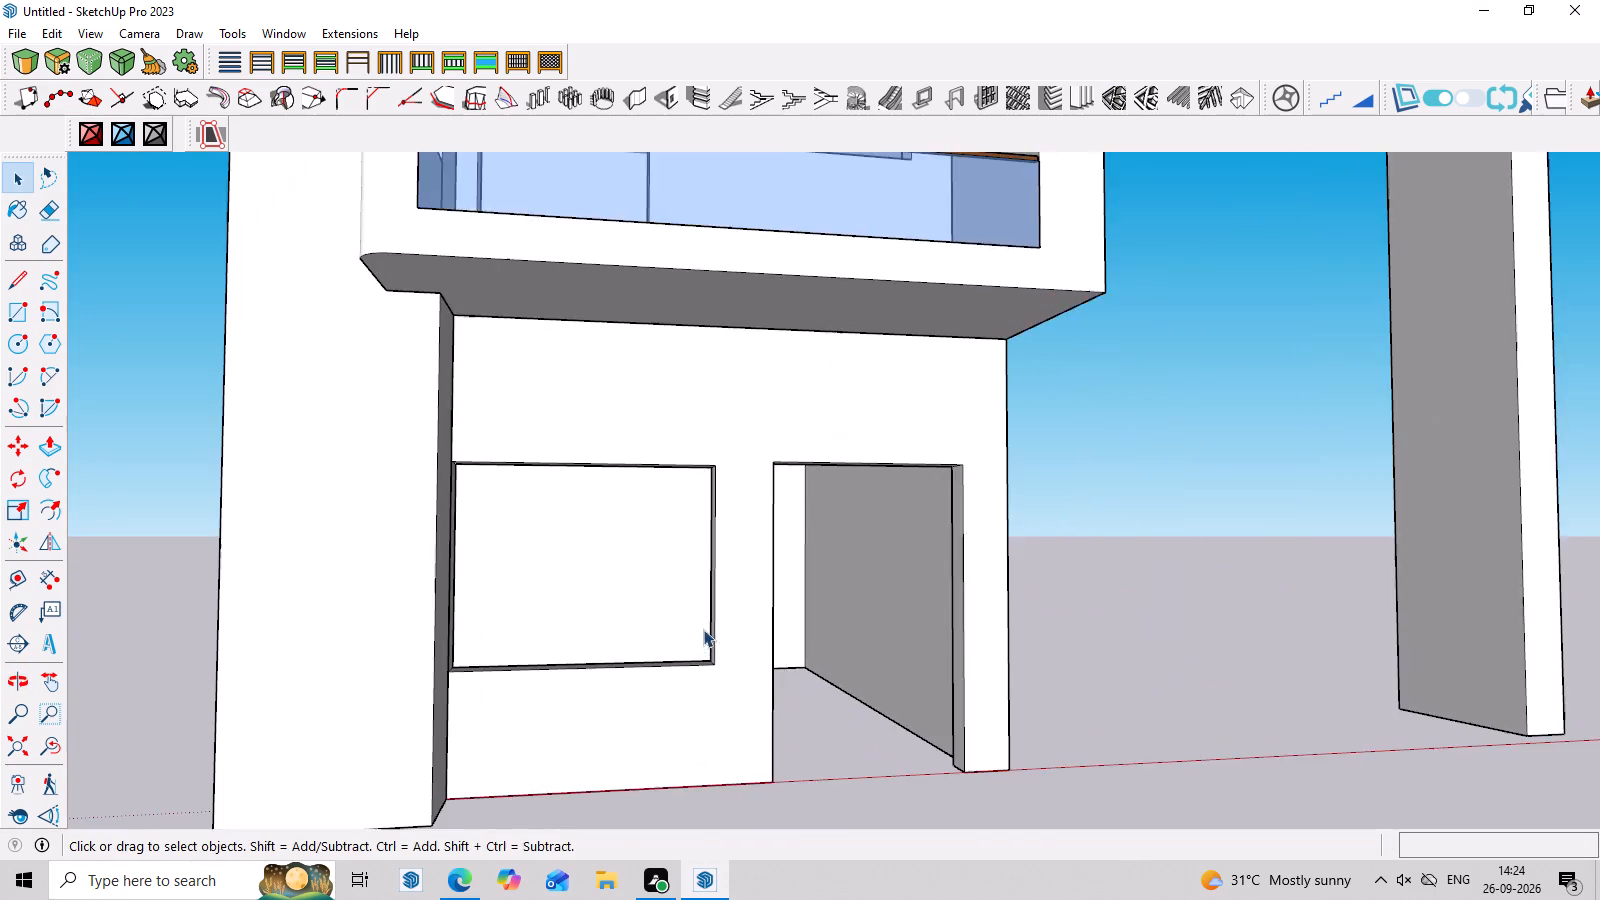
# Open the balcony frame group for editing down to its individual faces, viewing the balcony from its outer corner.
pyautogui.moveTo(721, 627); pyautogui.dragTo(769, 755, button='middle')
pyautogui.scroll(1, 771, 759)
pyautogui.scroll(-5, 463, 559)
pyautogui.moveTo(490, 521); pyautogui.dragTo(924, 737, button='middle')
pyautogui.scroll(4, 863, 748)
pyautogui.scroll(-5, 862, 748)
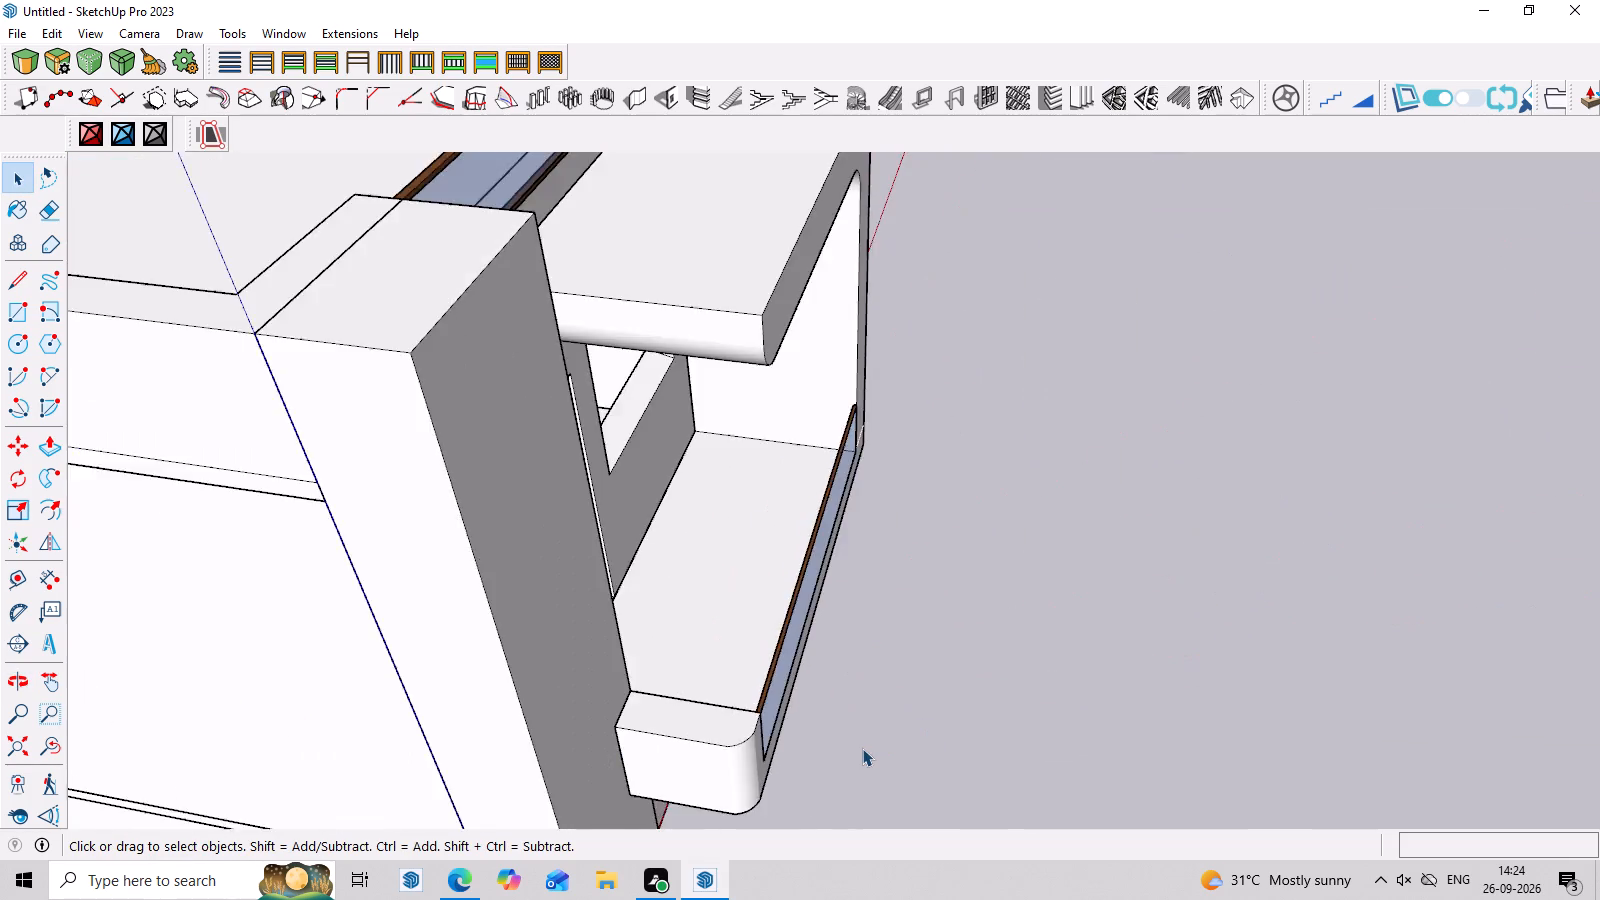
pyautogui.scroll(-3, 862, 748)
pyautogui.moveTo(863, 748); pyautogui.dragTo(423, 624, button='middle')
pyautogui.scroll(7, 536, 586)
pyautogui.click(652, 664)
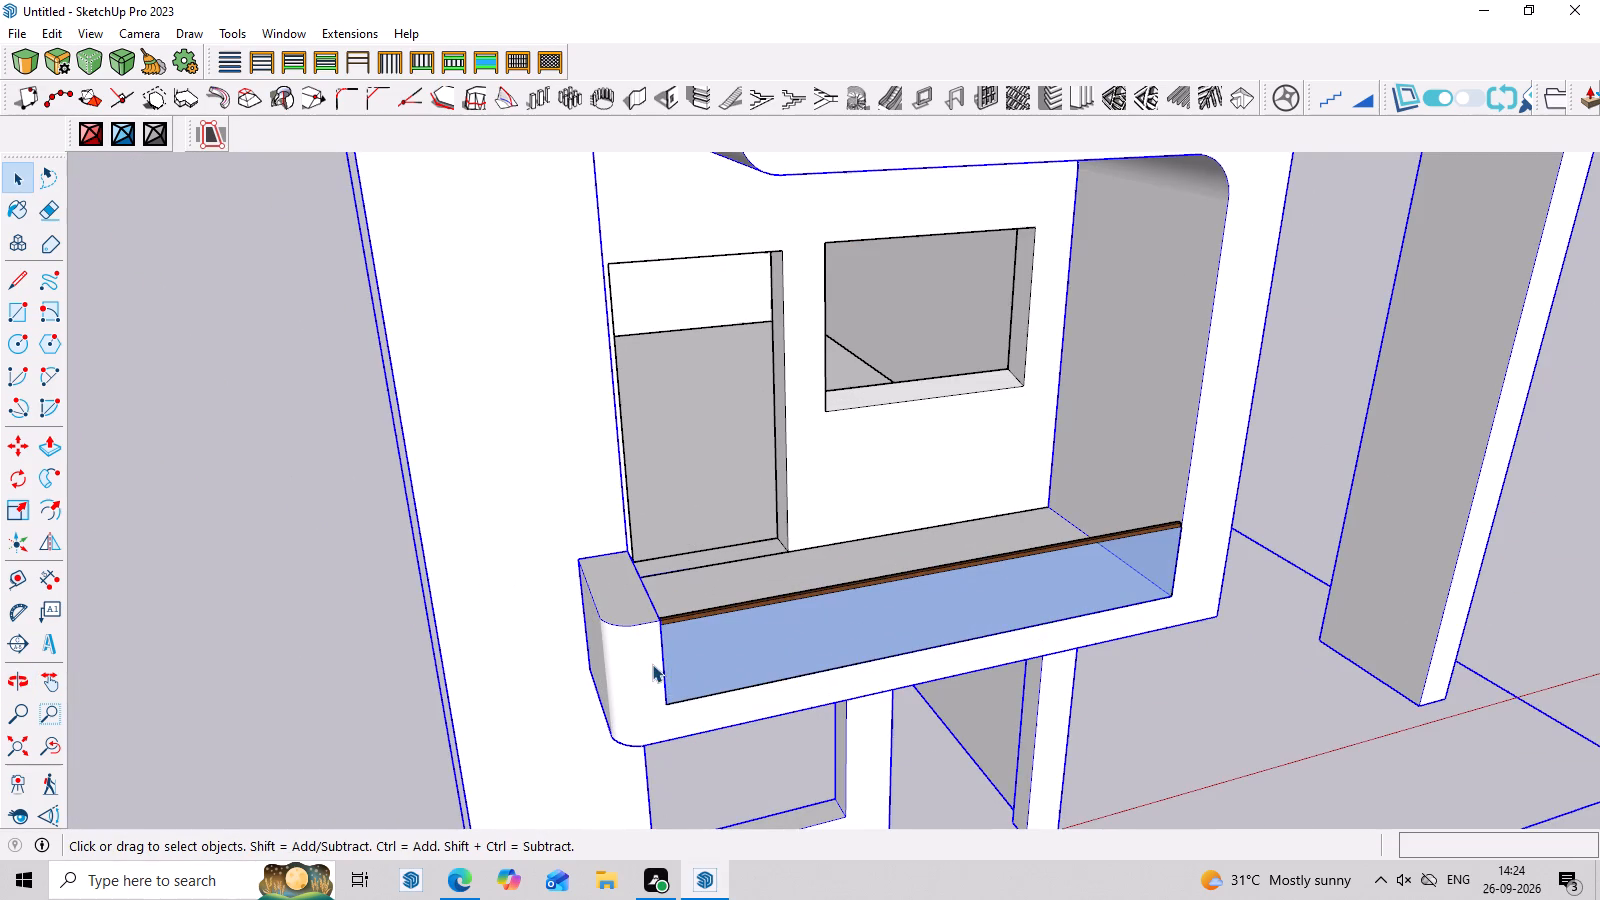
pyautogui.tripleClick(648, 664)
pyautogui.click(648, 664)
pyautogui.click(648, 664)
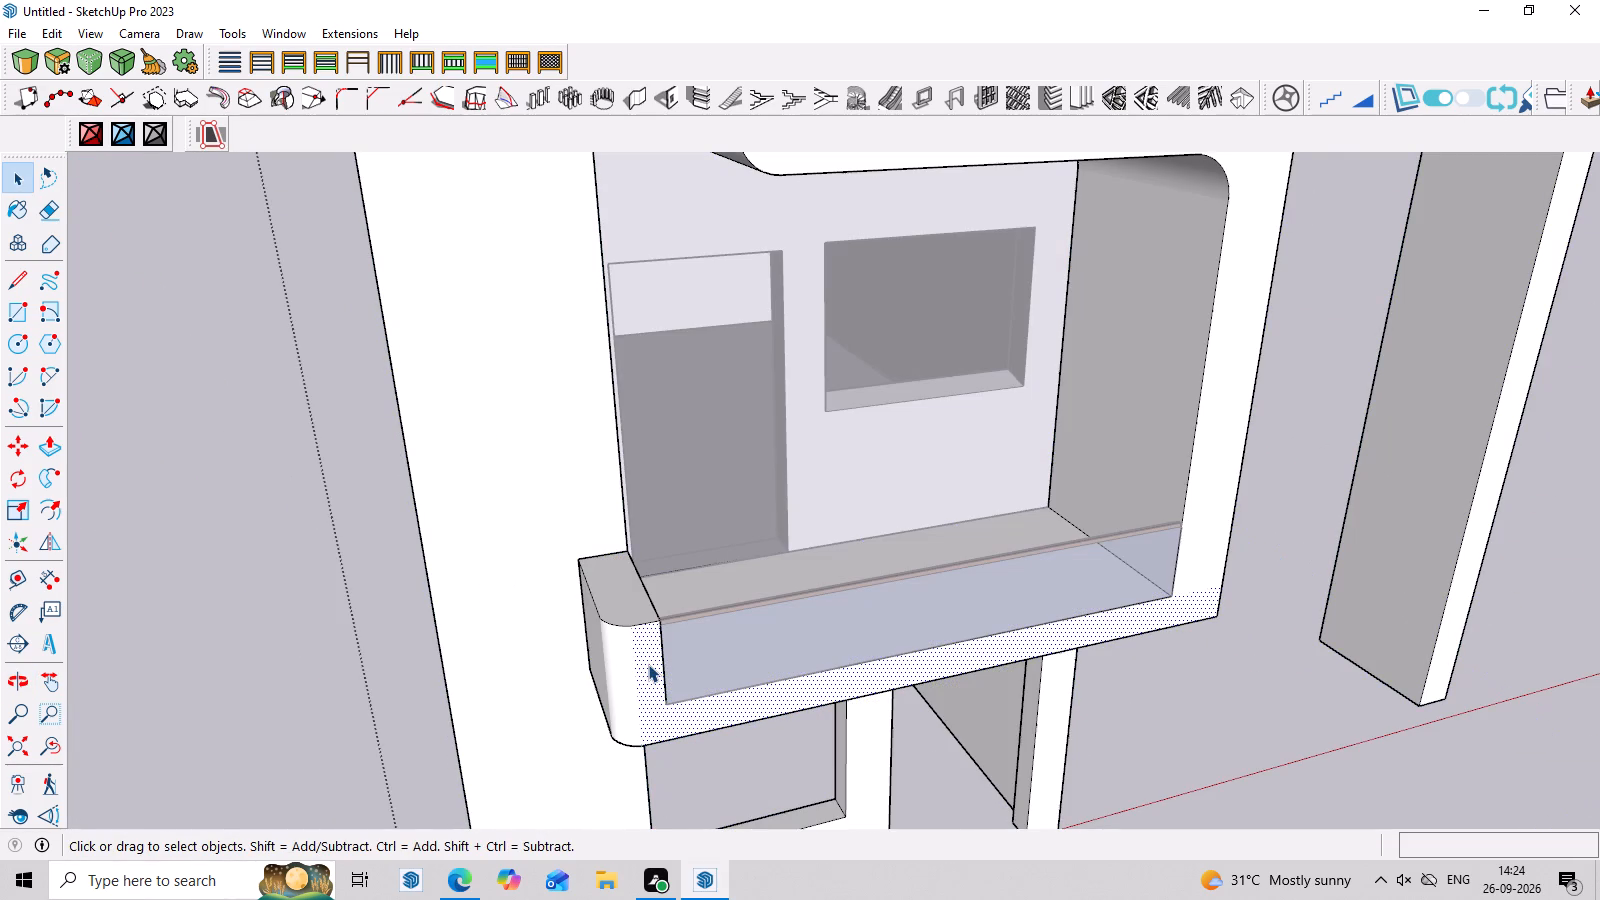
pyautogui.click(648, 664)
# Select the balcony base's flat end face together with its adjoining rounded corner face, leaving the front face unselected.
pyautogui.moveTo(648, 664); pyautogui.dragTo(645, 704, button='middle')
pyautogui.click(626, 635)
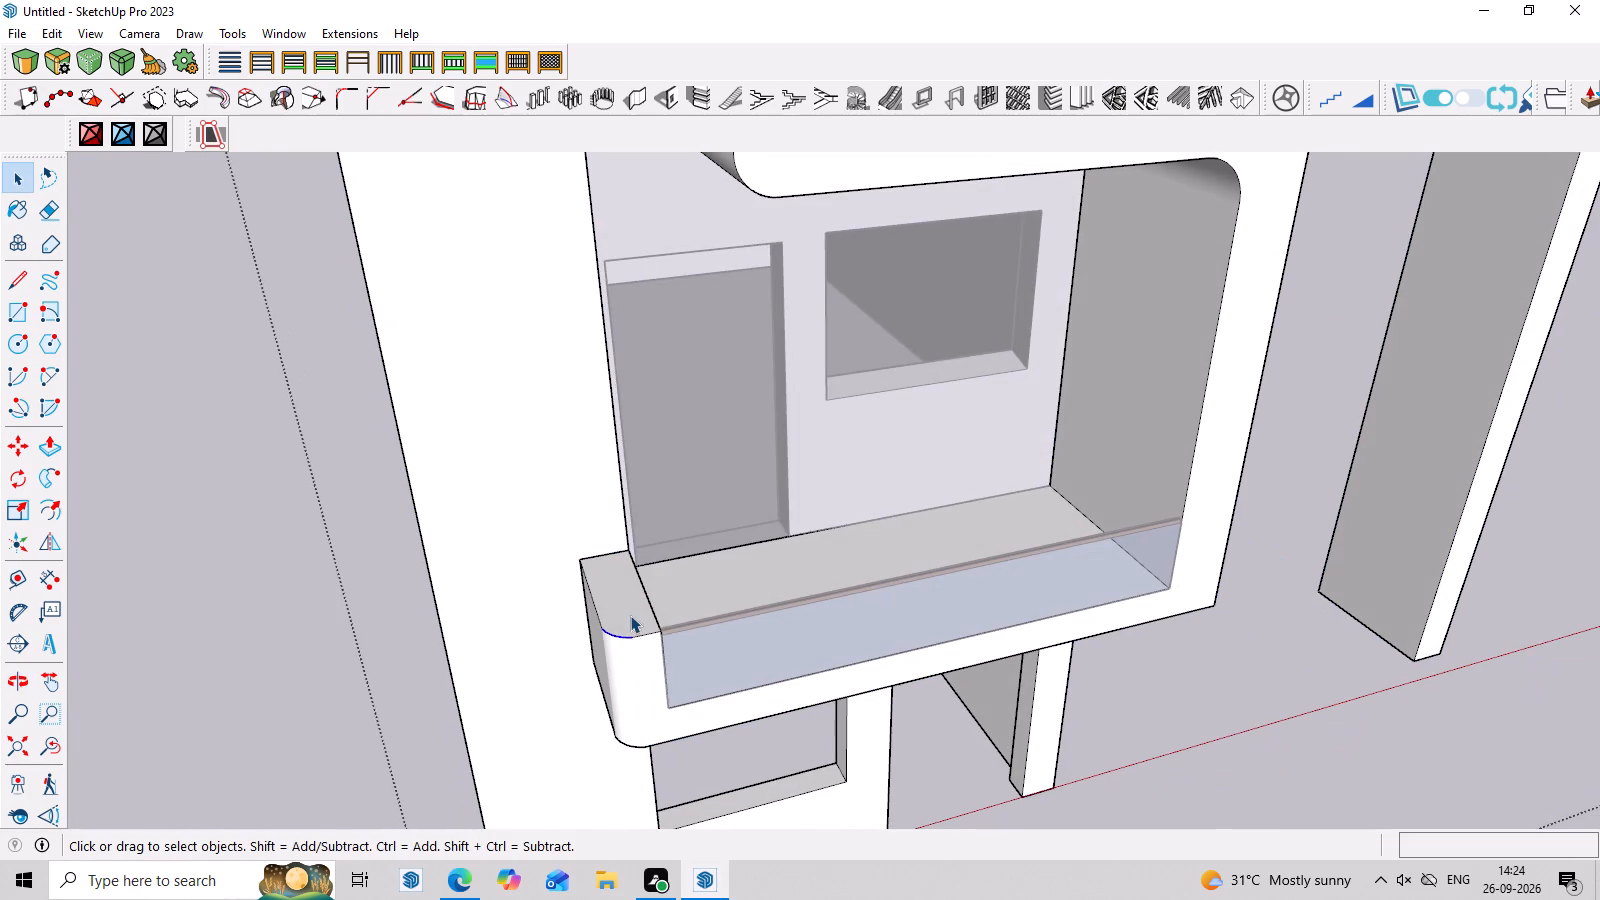
pyautogui.click(630, 612)
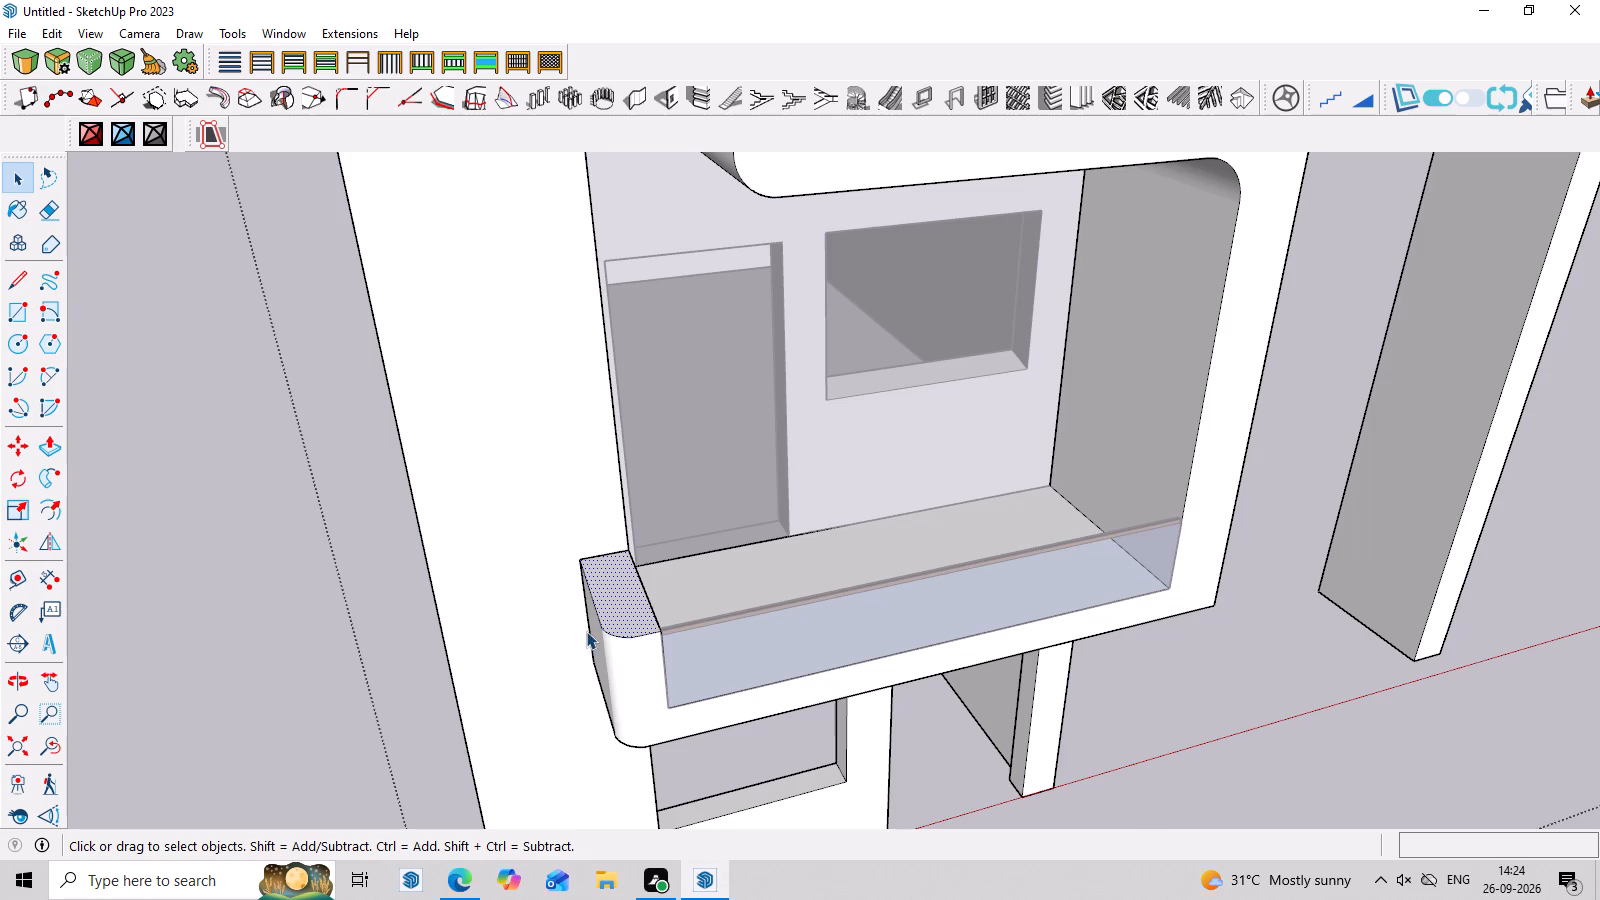
pyautogui.click(585, 634)
pyautogui.click(611, 634)
pyautogui.moveTo(619, 652); pyautogui.dragTo(880, 581, button='middle')
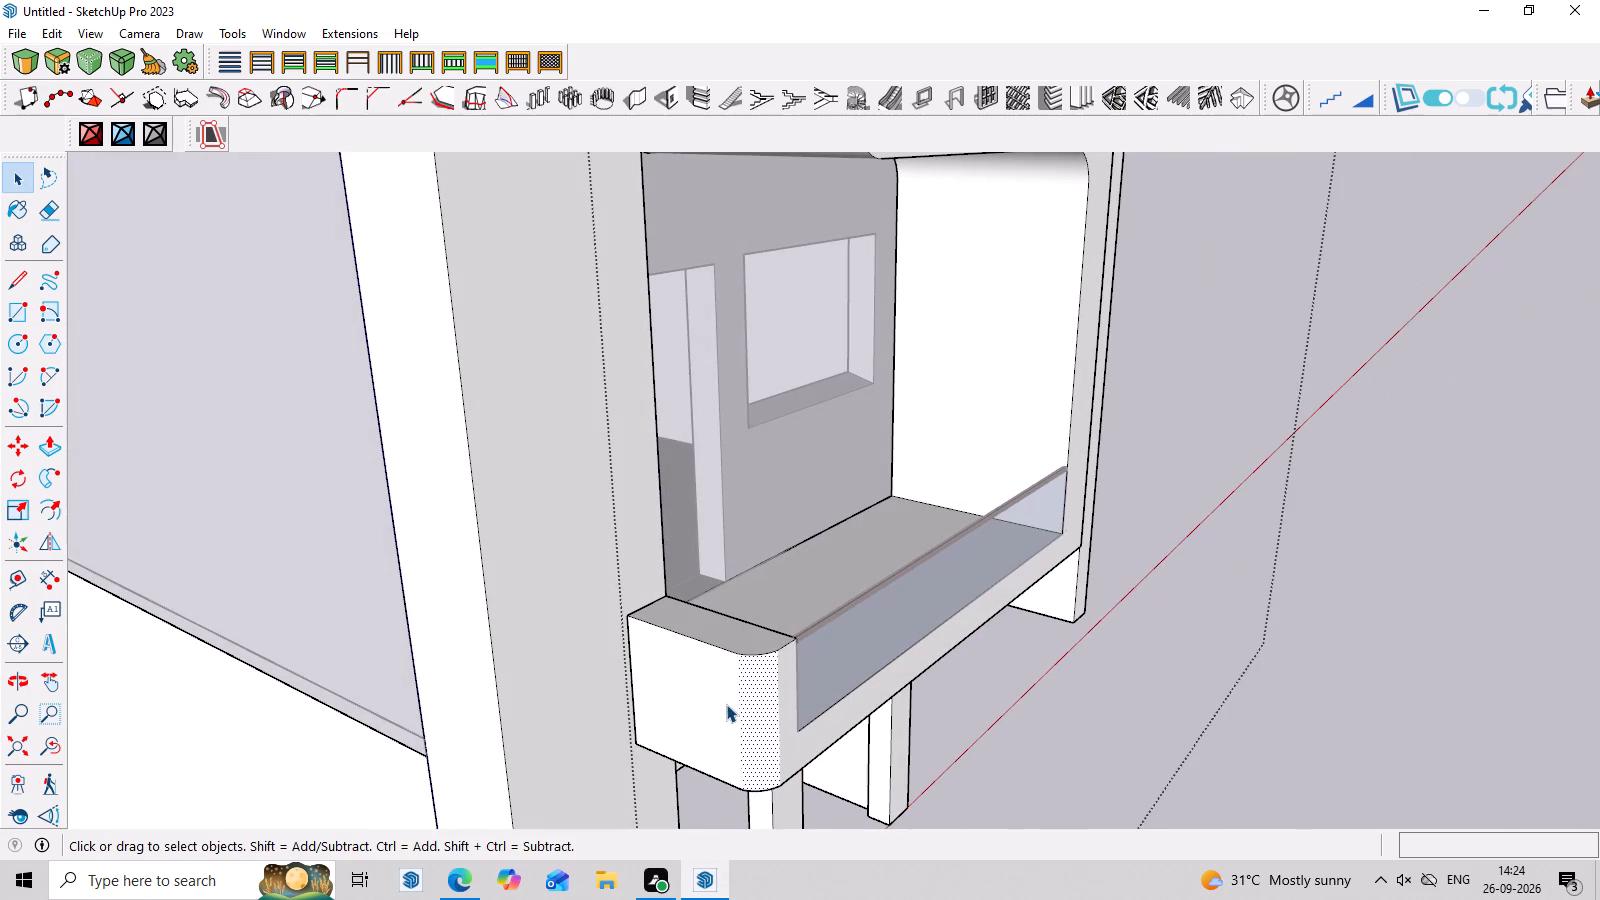
pyautogui.click(726, 704)
pyautogui.keyDown('shift'); pyautogui.click(726, 704); pyautogui.keyUp('shift')
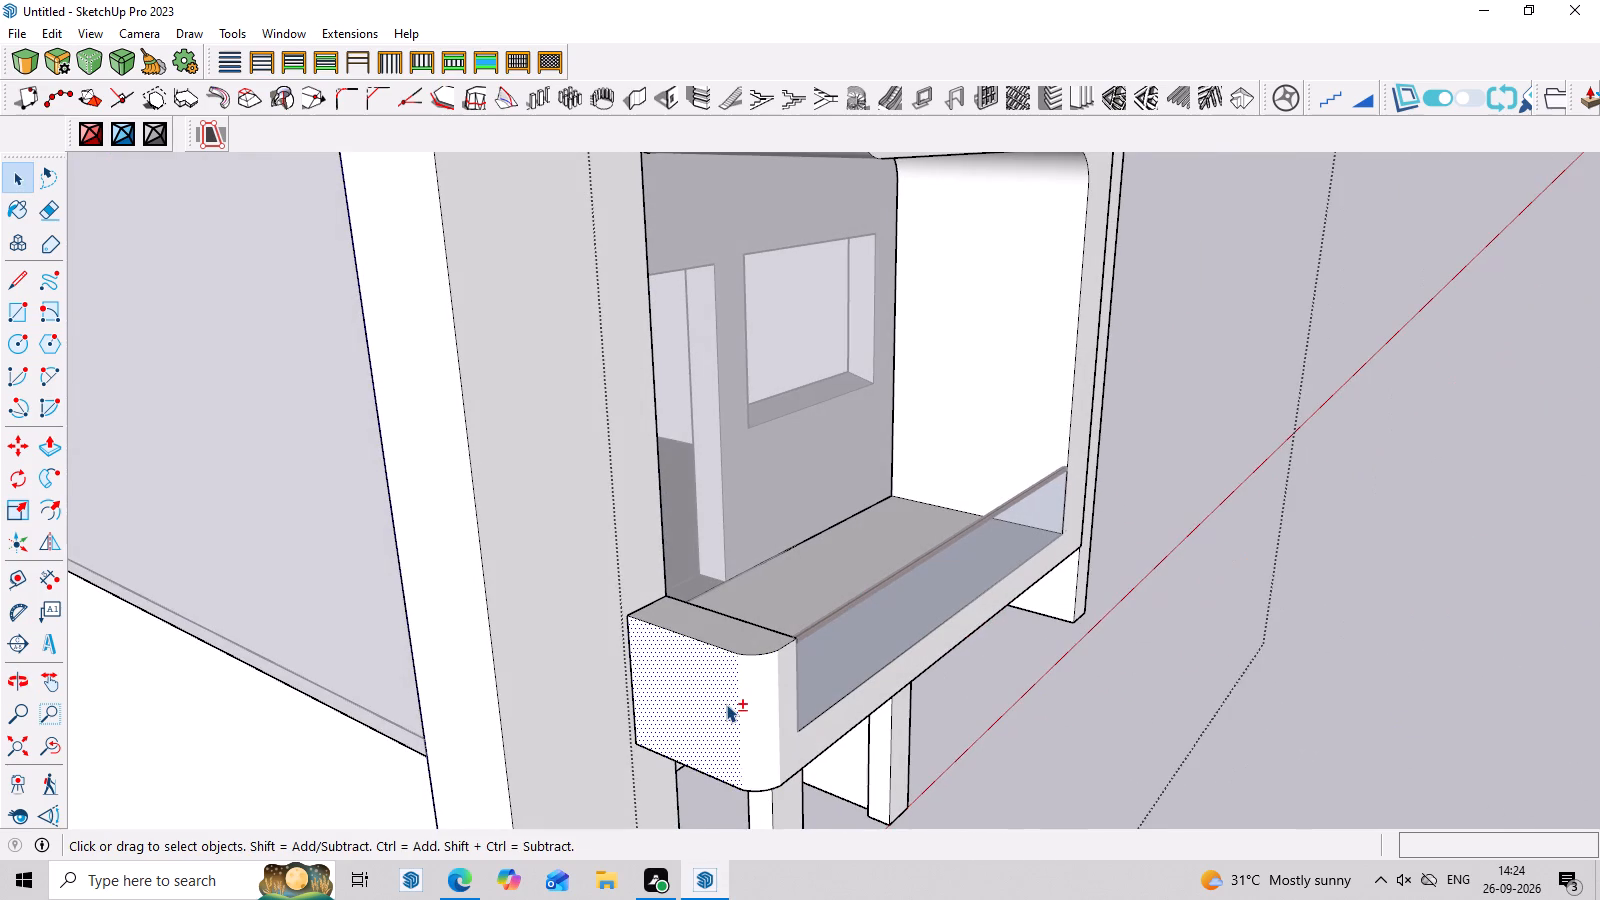
pyautogui.keyDown('shift'); pyautogui.click(732, 697); pyautogui.keyUp('shift')
pyautogui.keyDown('shift'); pyautogui.click(755, 693); pyautogui.keyUp('shift')
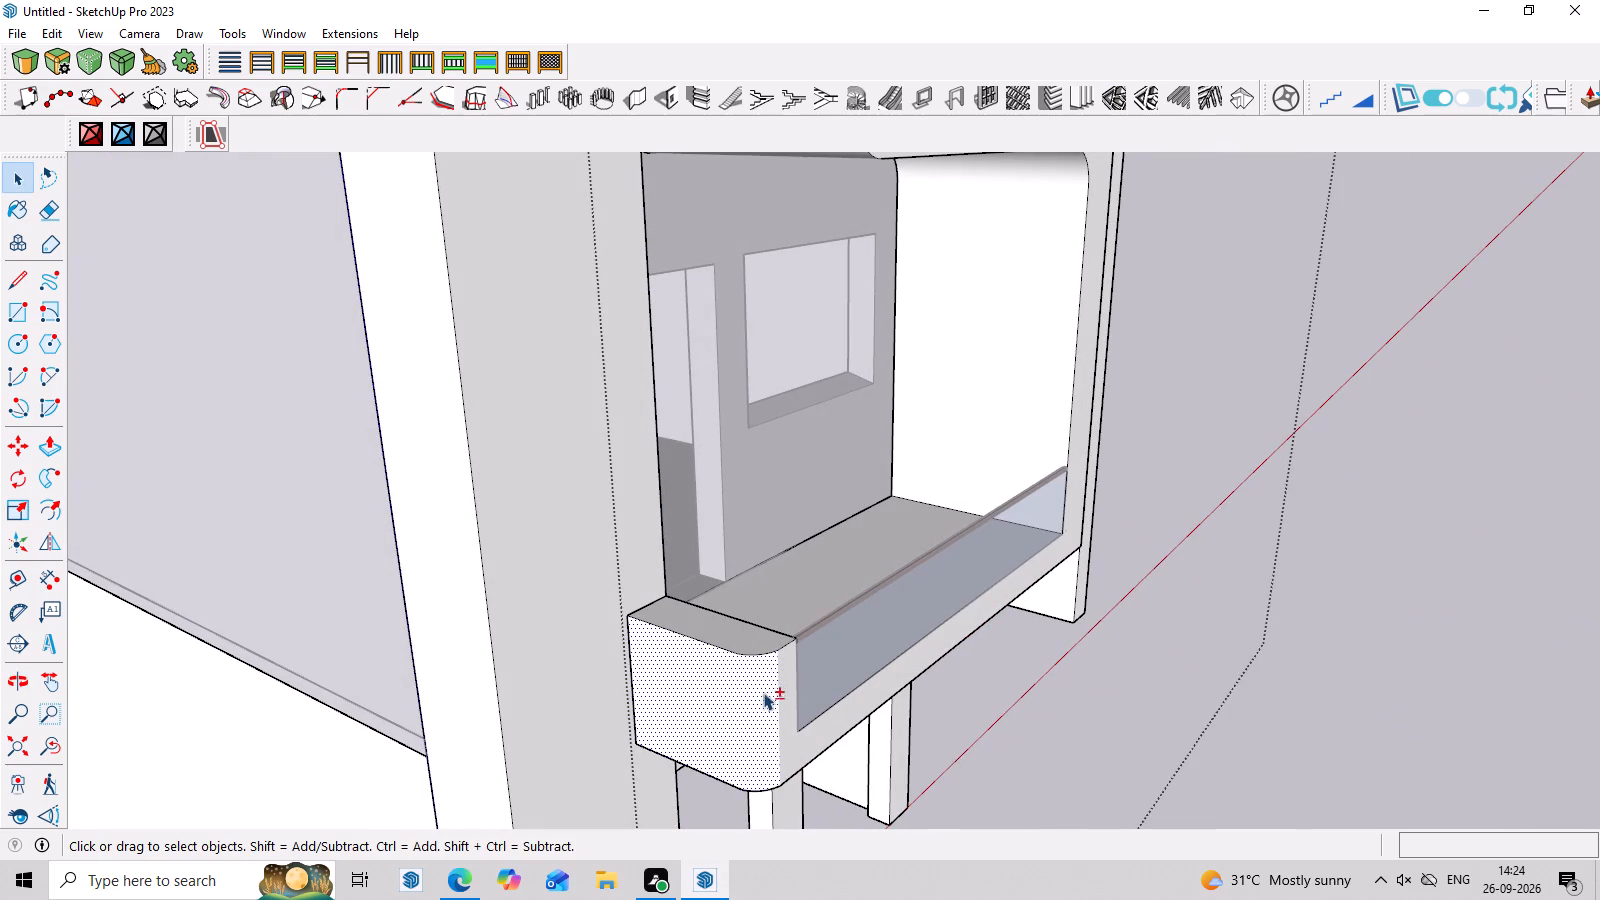
pyautogui.keyDown('shift'); pyautogui.click(784, 686); pyautogui.keyUp('shift')
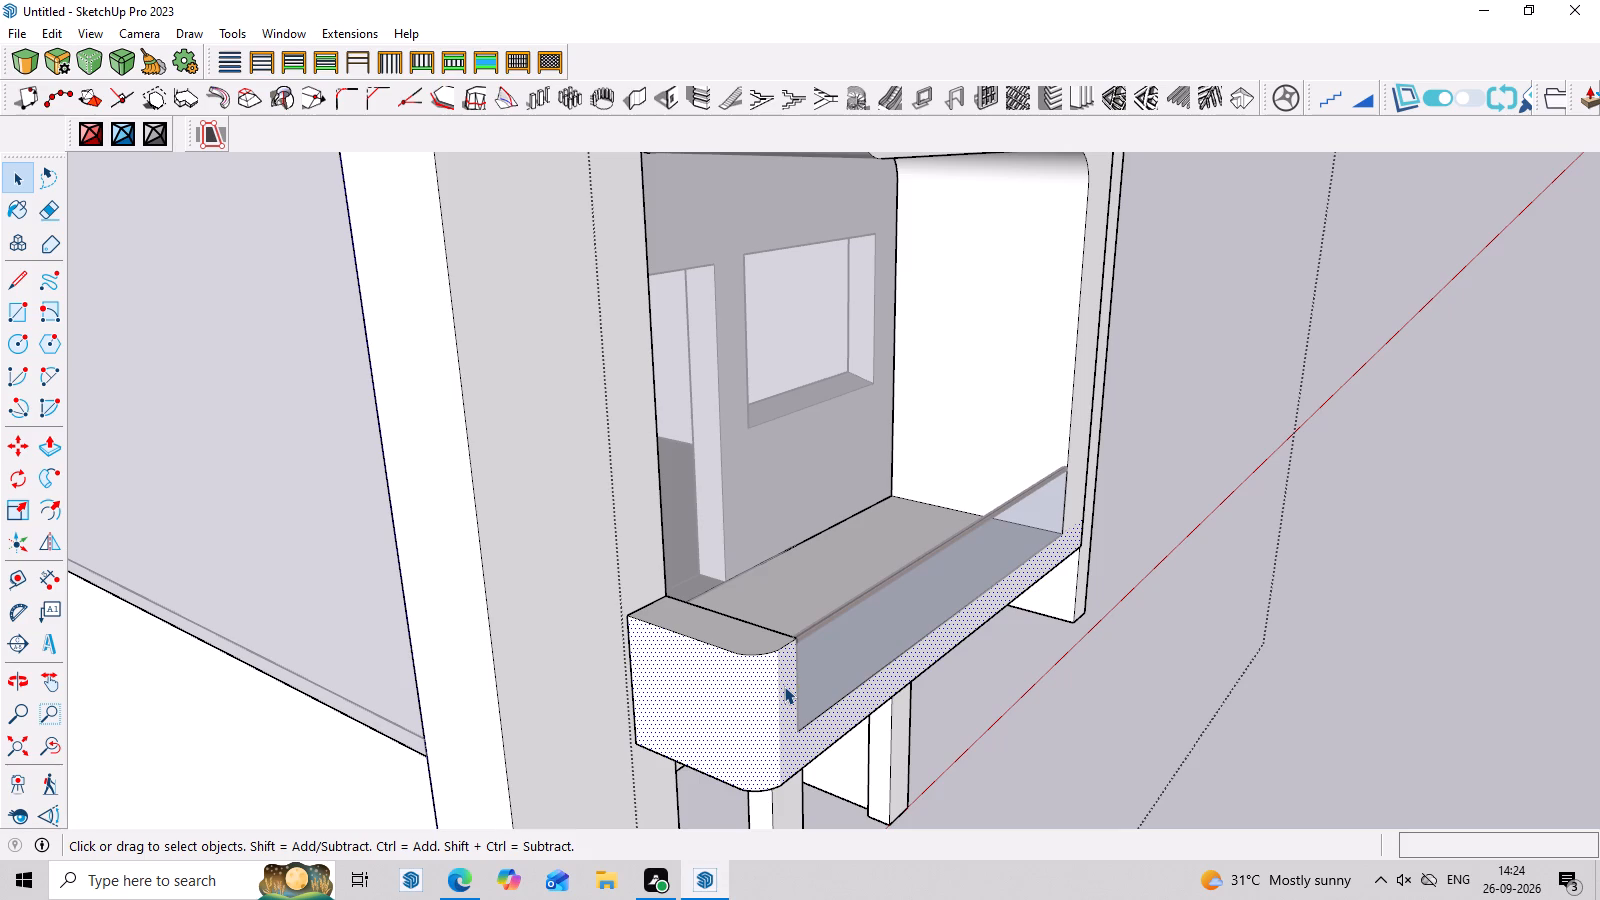
pyautogui.keyDown('shift'); pyautogui.click(784, 686); pyautogui.keyUp('shift')
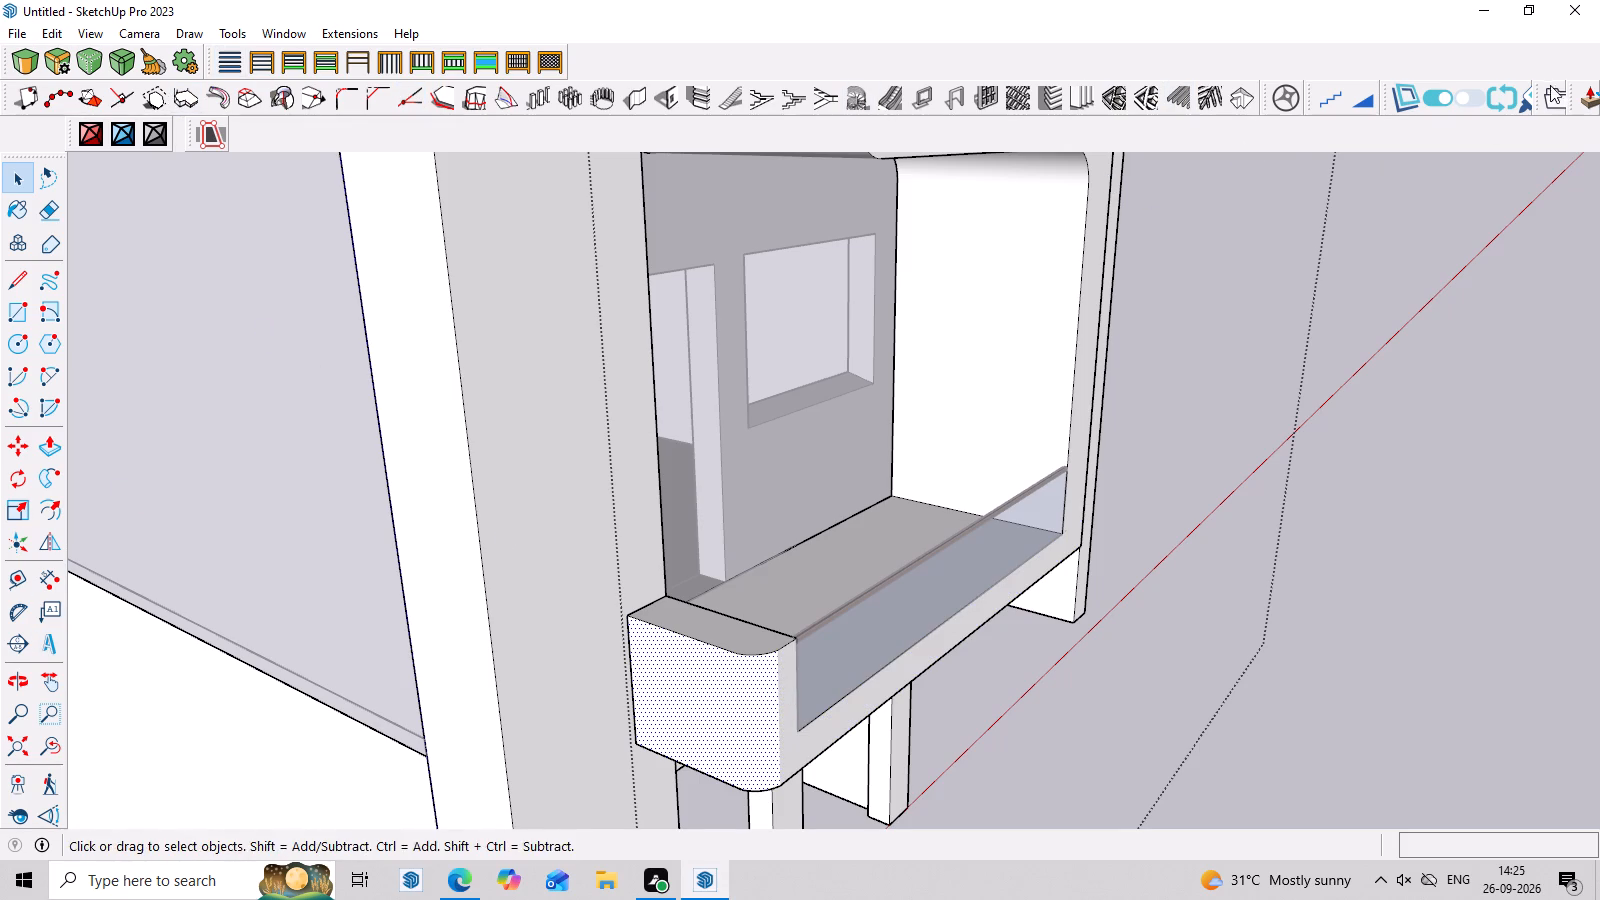
# Move the Joint Push Pull toolbar into the row below the 1001bit - tools toolbar.
pyautogui.moveTo(1573, 95); pyautogui.dragTo(1506, 139)
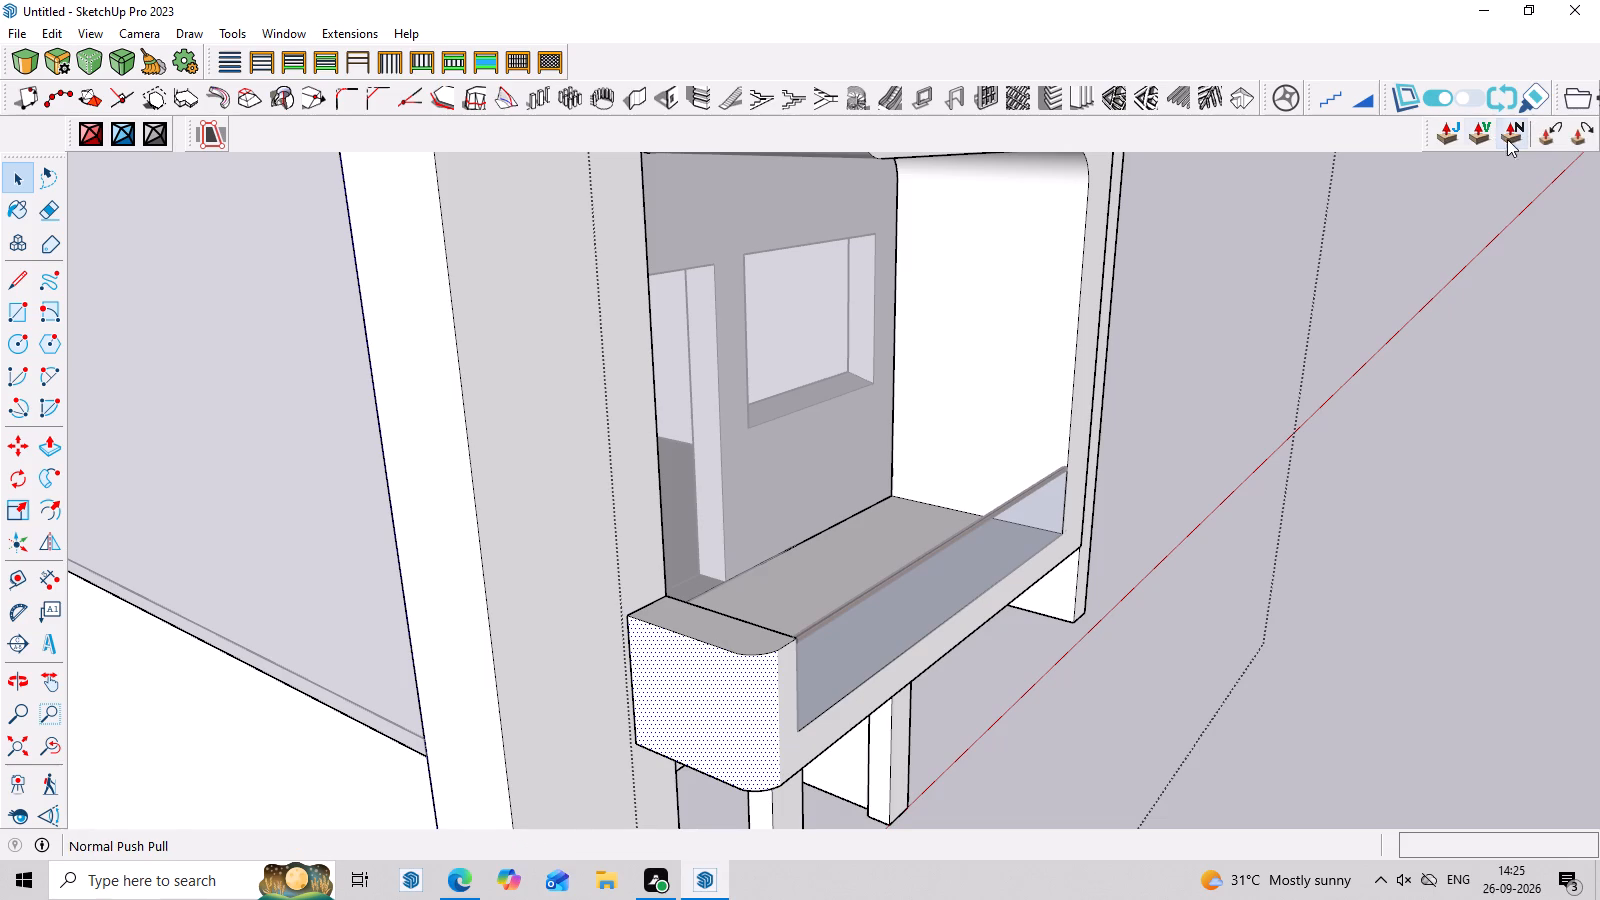
# Offset the selected end and rounded corner faces of the balcony base outward about 1" with Joint Push Pull.
pyautogui.click(1450, 134)
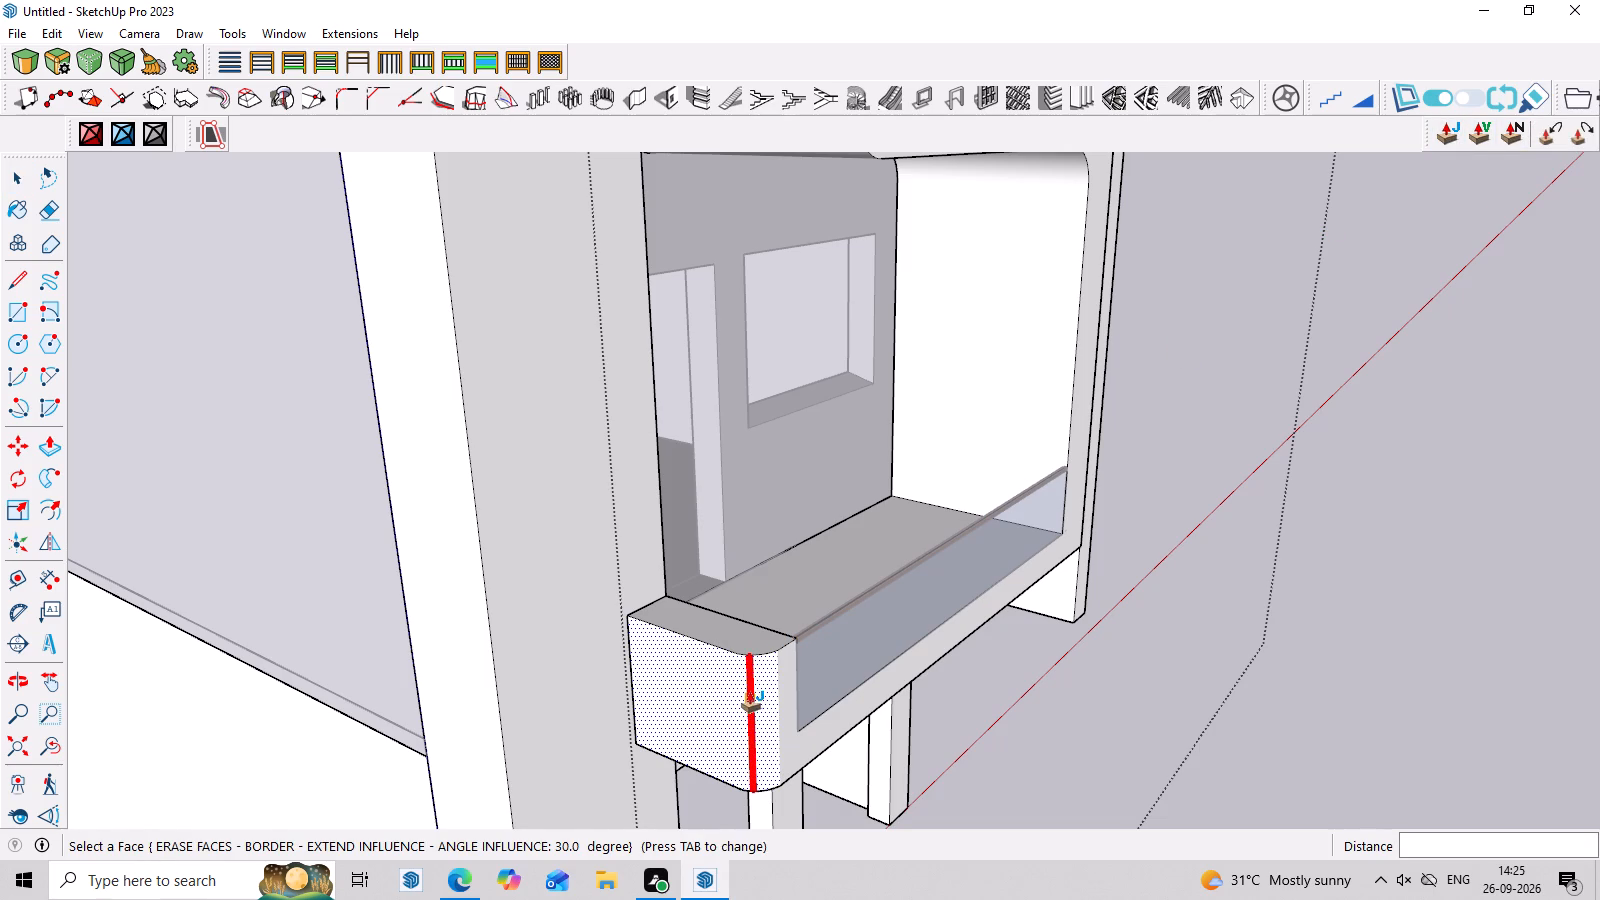
pyautogui.click(750, 701)
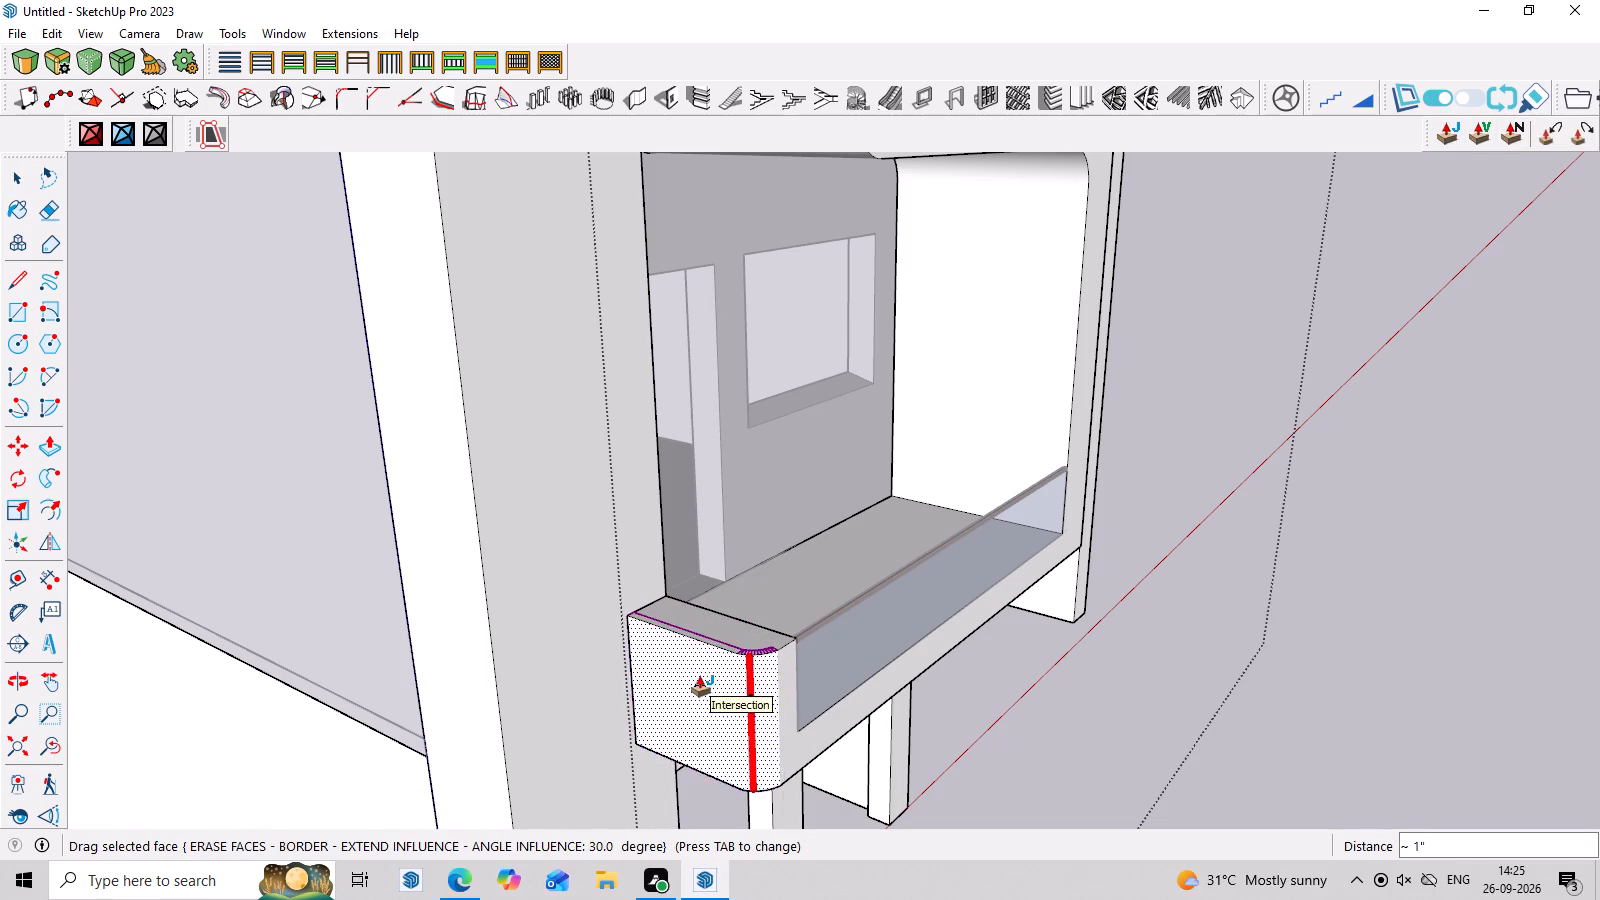
pyautogui.click(697, 687)
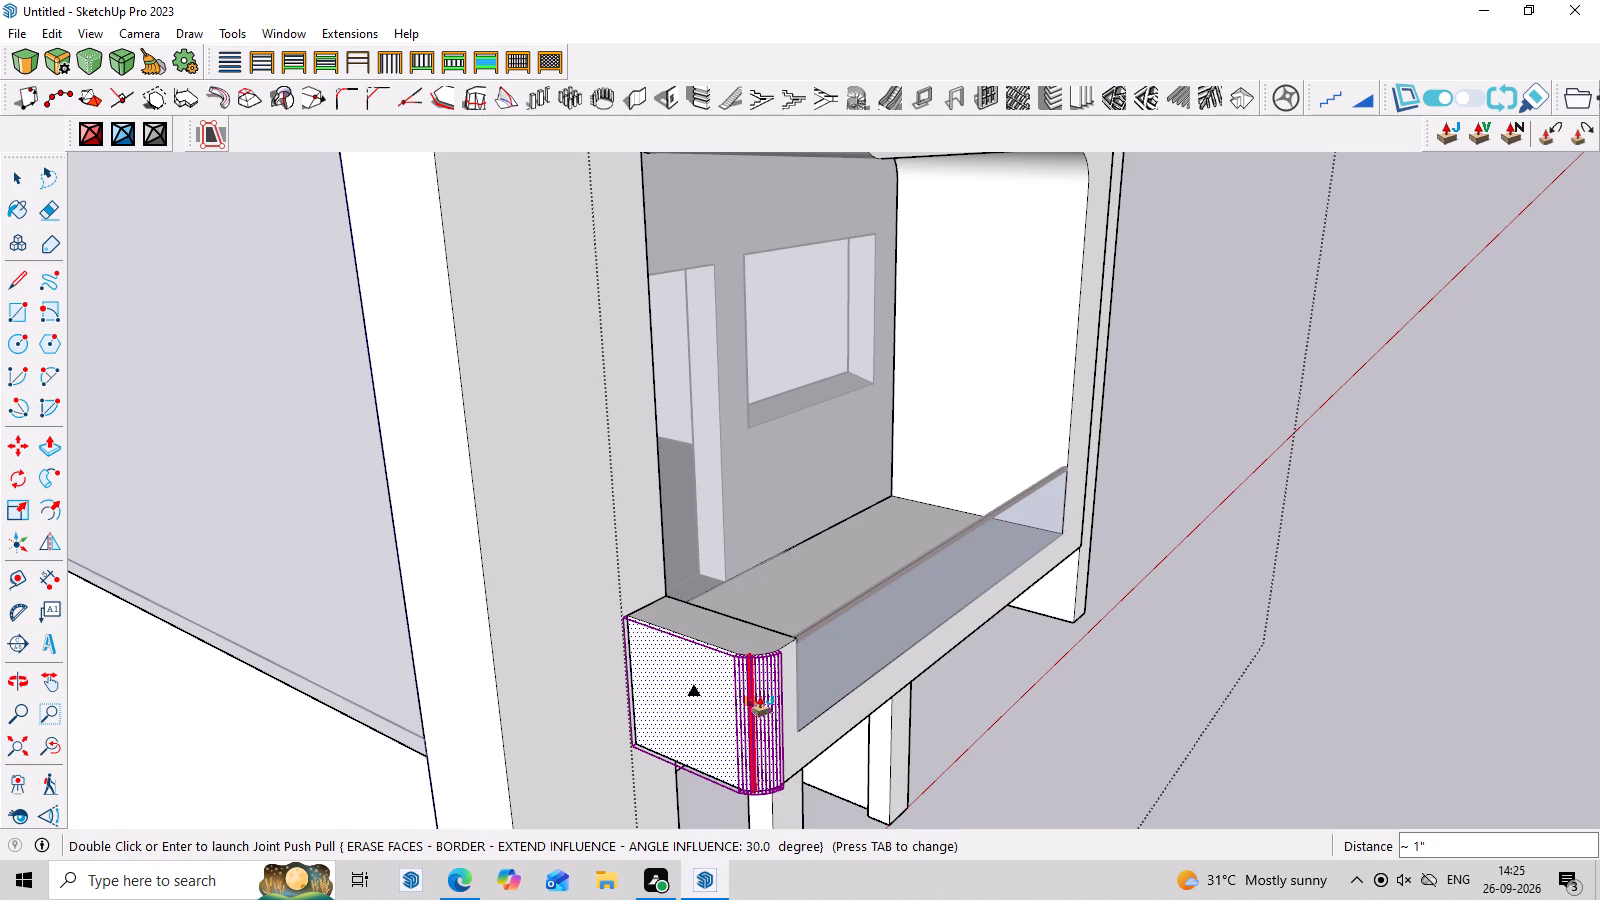
pyautogui.click(1056, 748)
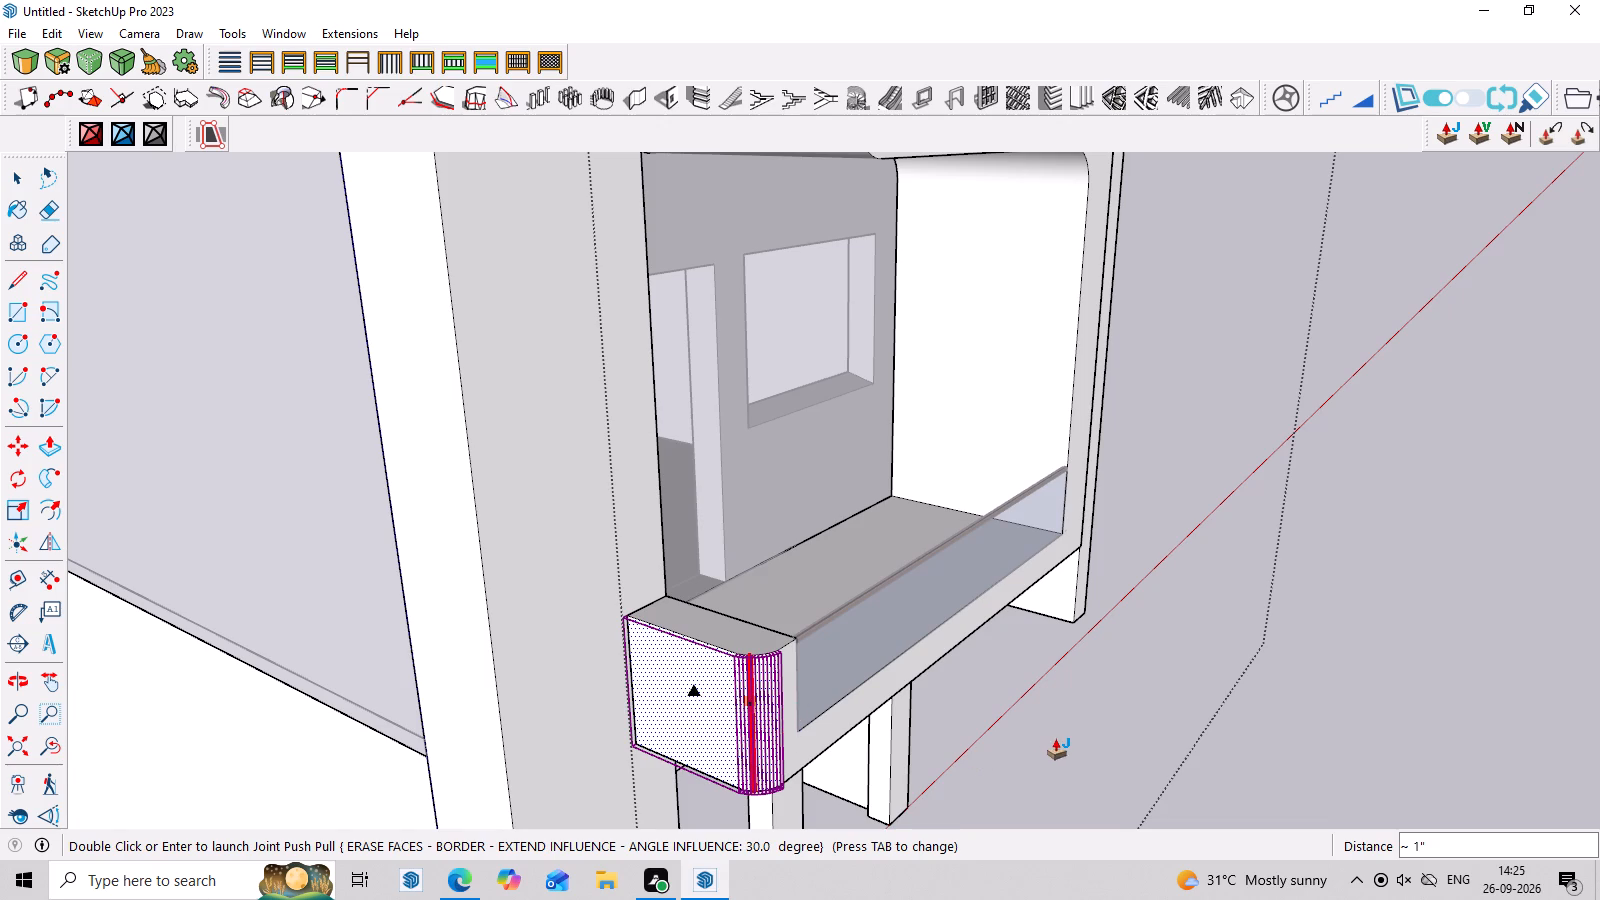
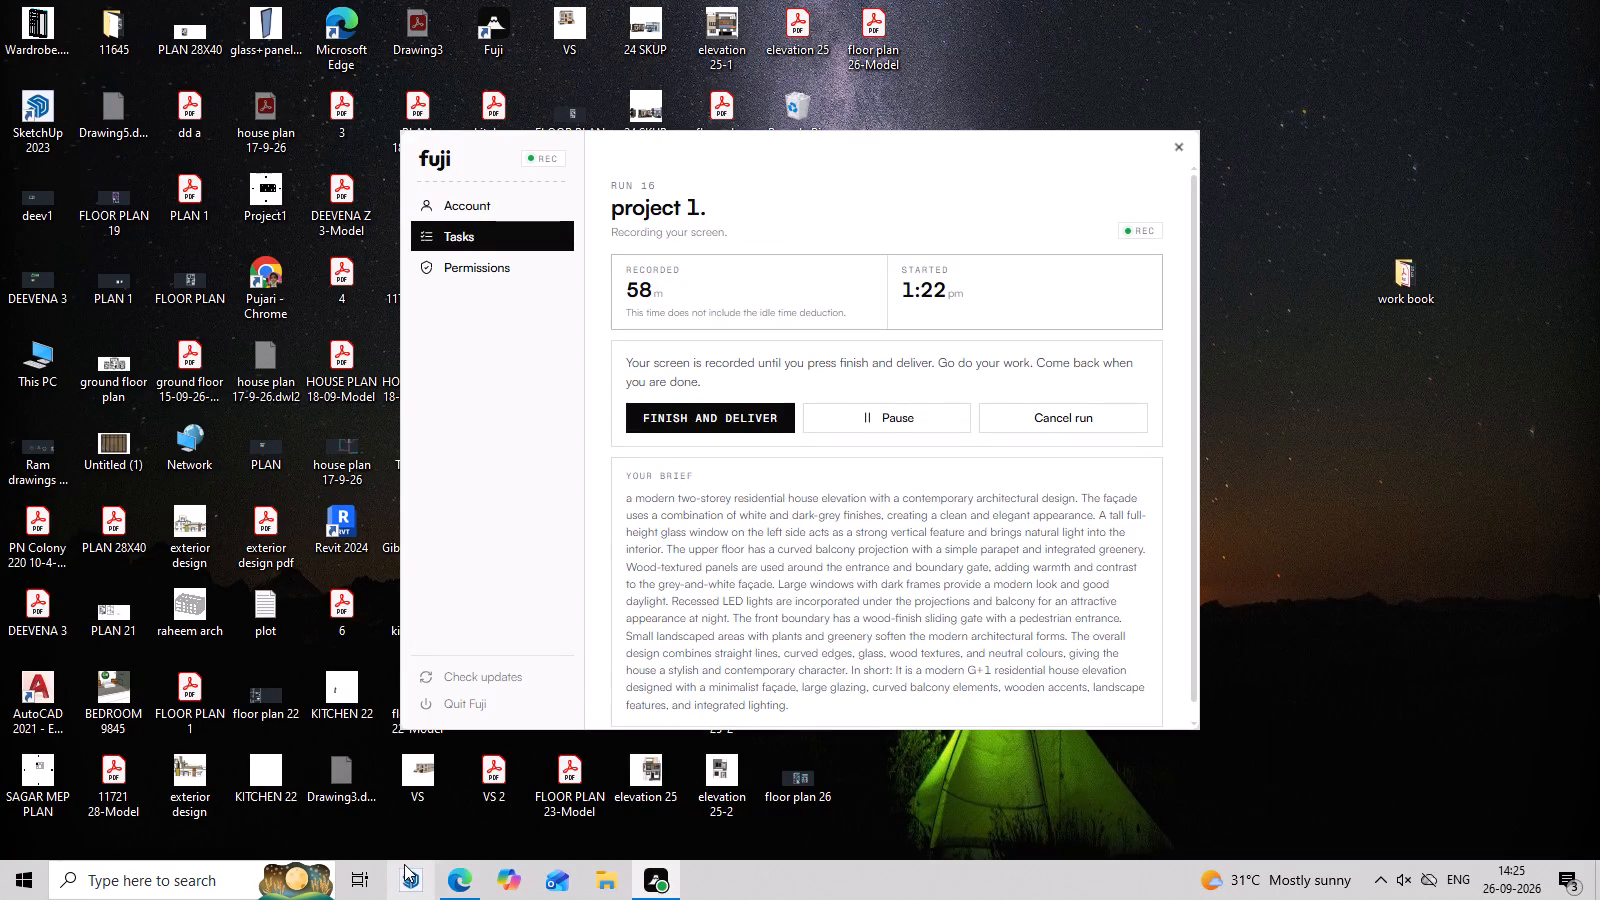
# Switch to SketchUp and reopen the recovered Untitled model, declining the LibFredo6 download.
pyautogui.click(405, 867)
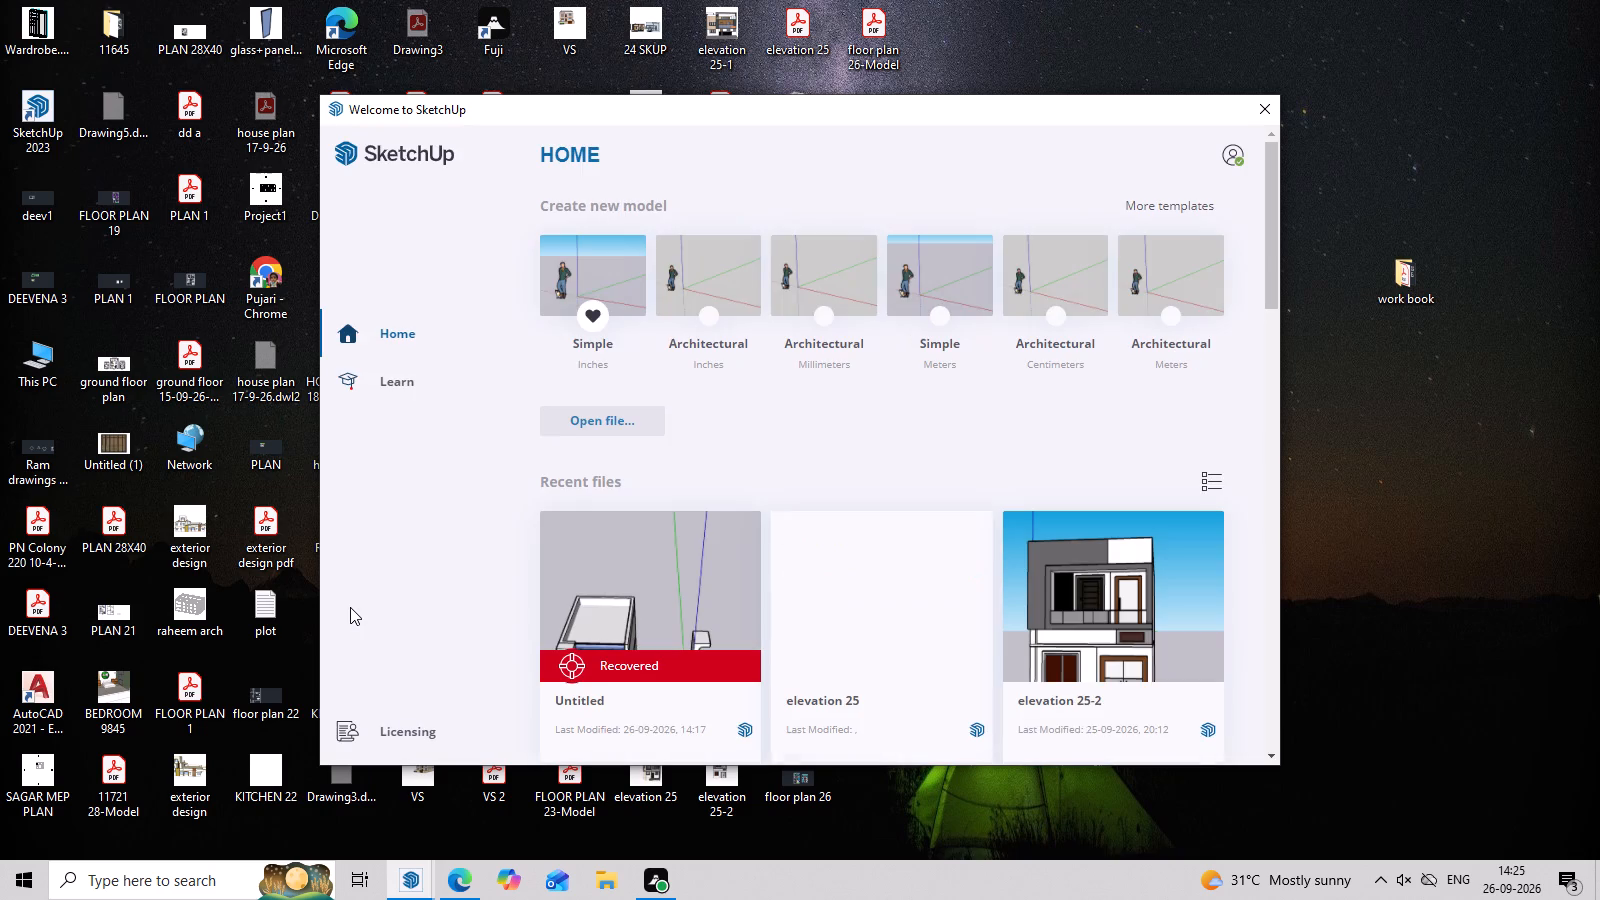
pyautogui.click(670, 676)
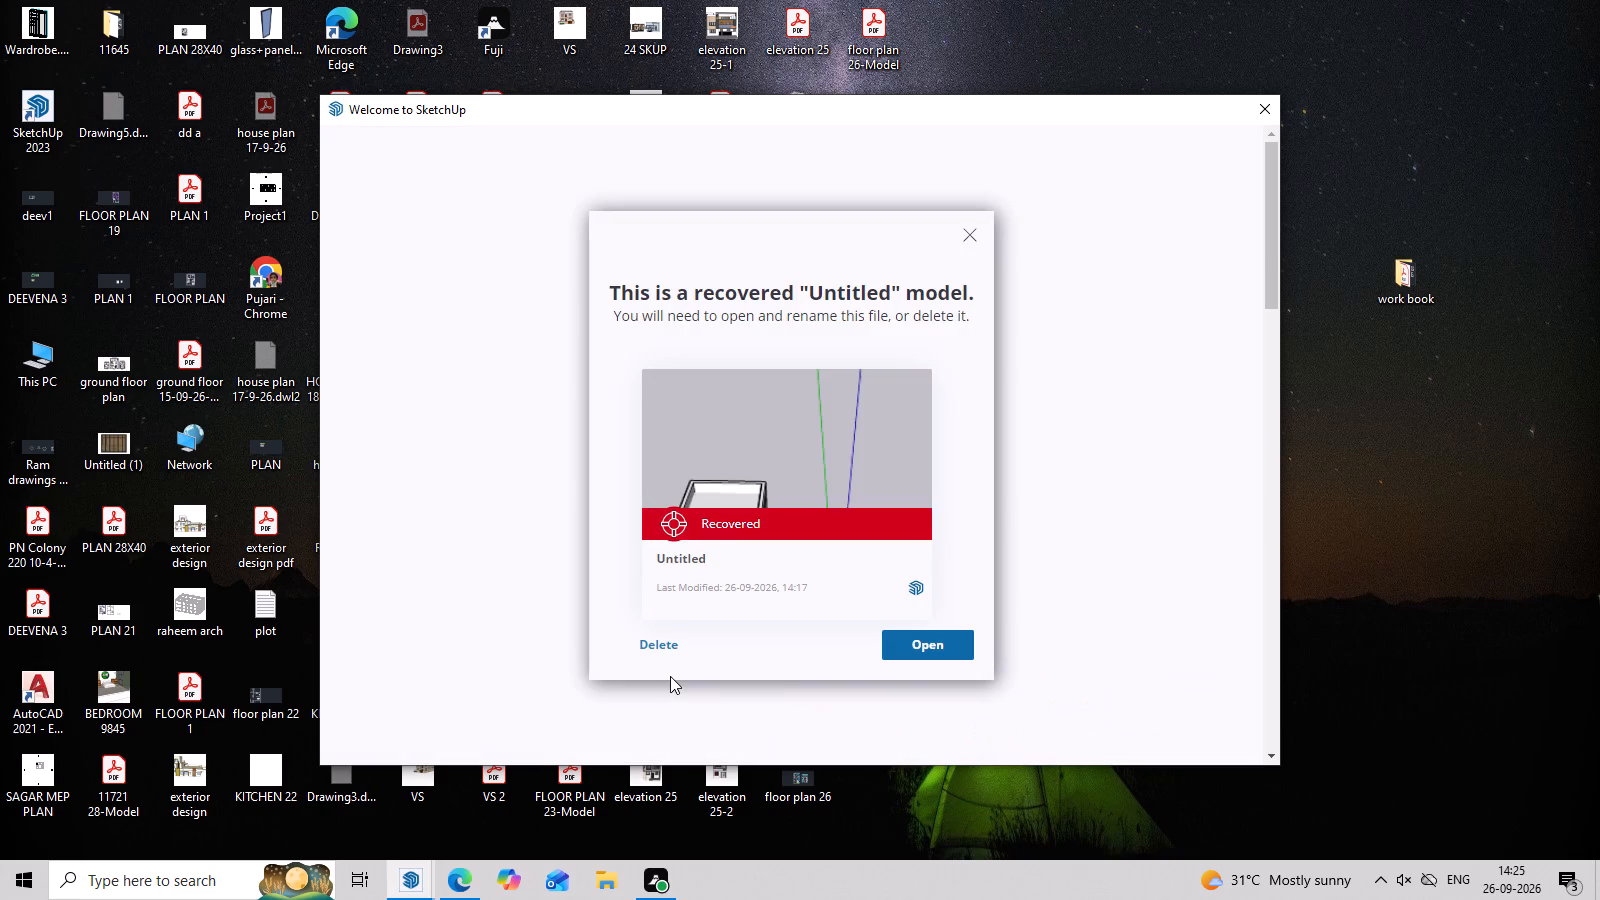
pyautogui.click(907, 640)
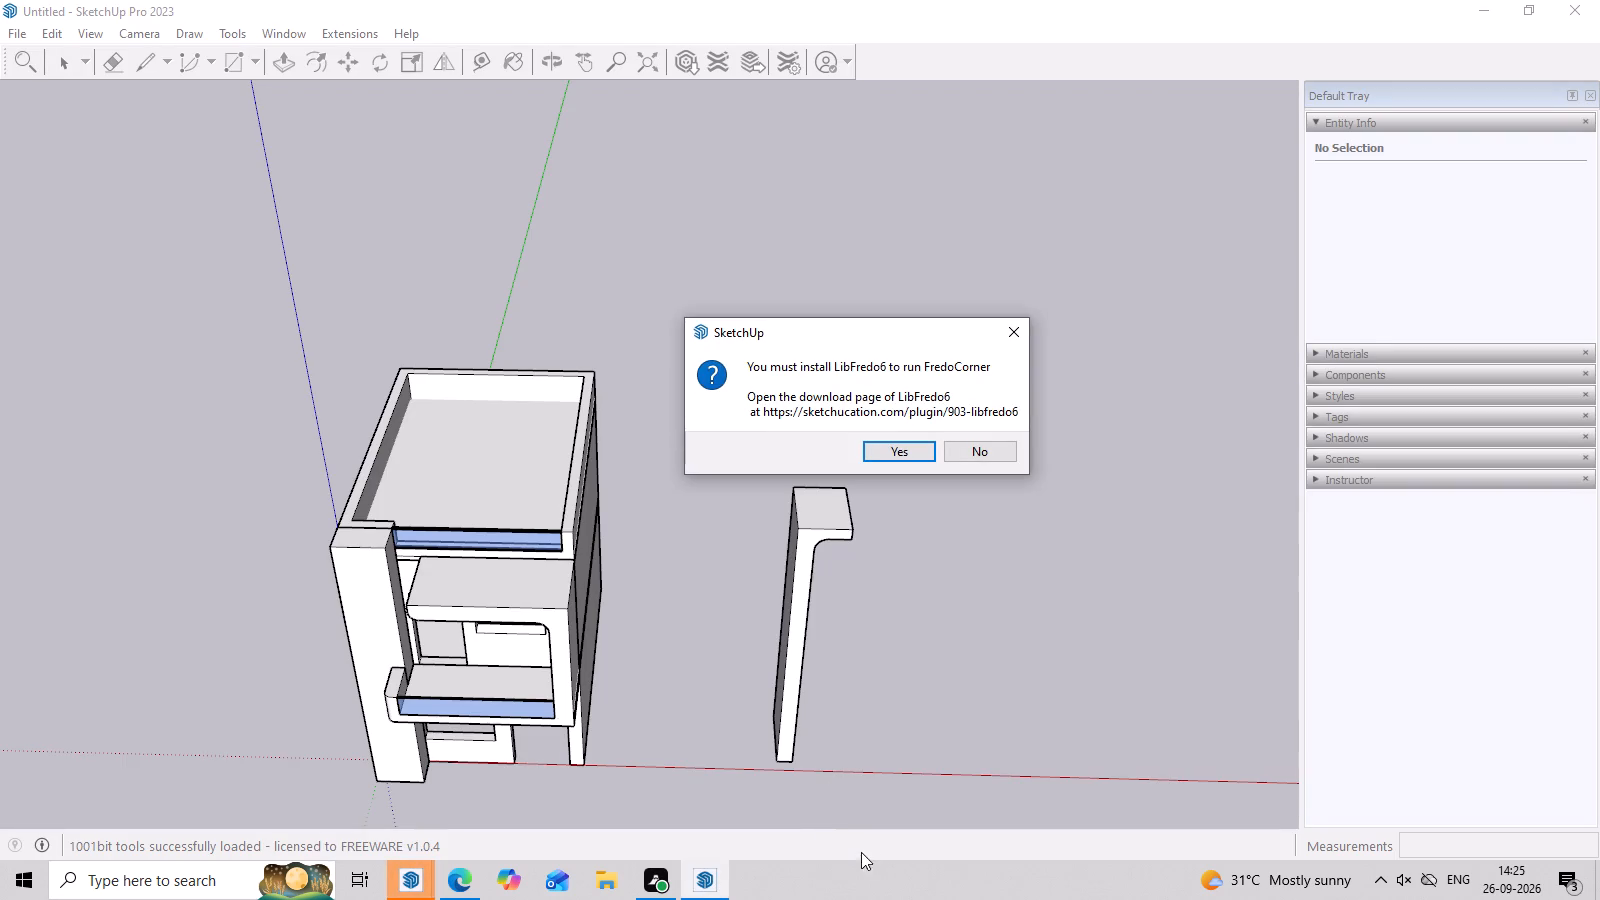
pyautogui.click(986, 454)
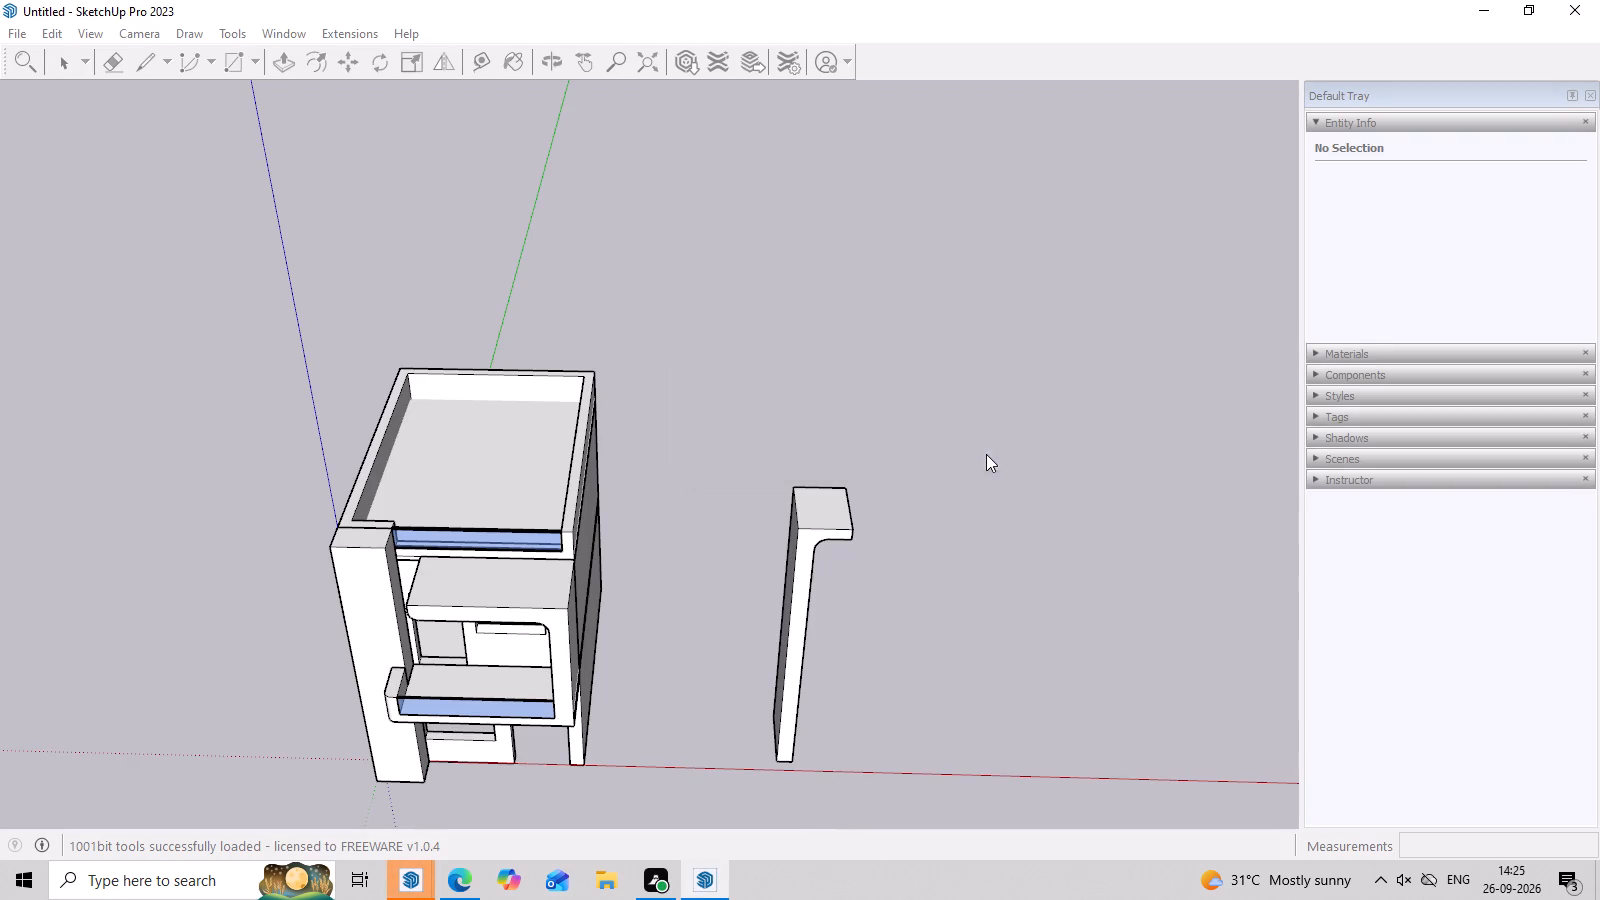
# Dock the Trimble Scan Essentials toolbar at the start of the first toolbar row above the model.
pyautogui.moveTo(885, 749); pyautogui.dragTo(904, 588, button='middle')
pyautogui.scroll(-4, 898, 578)
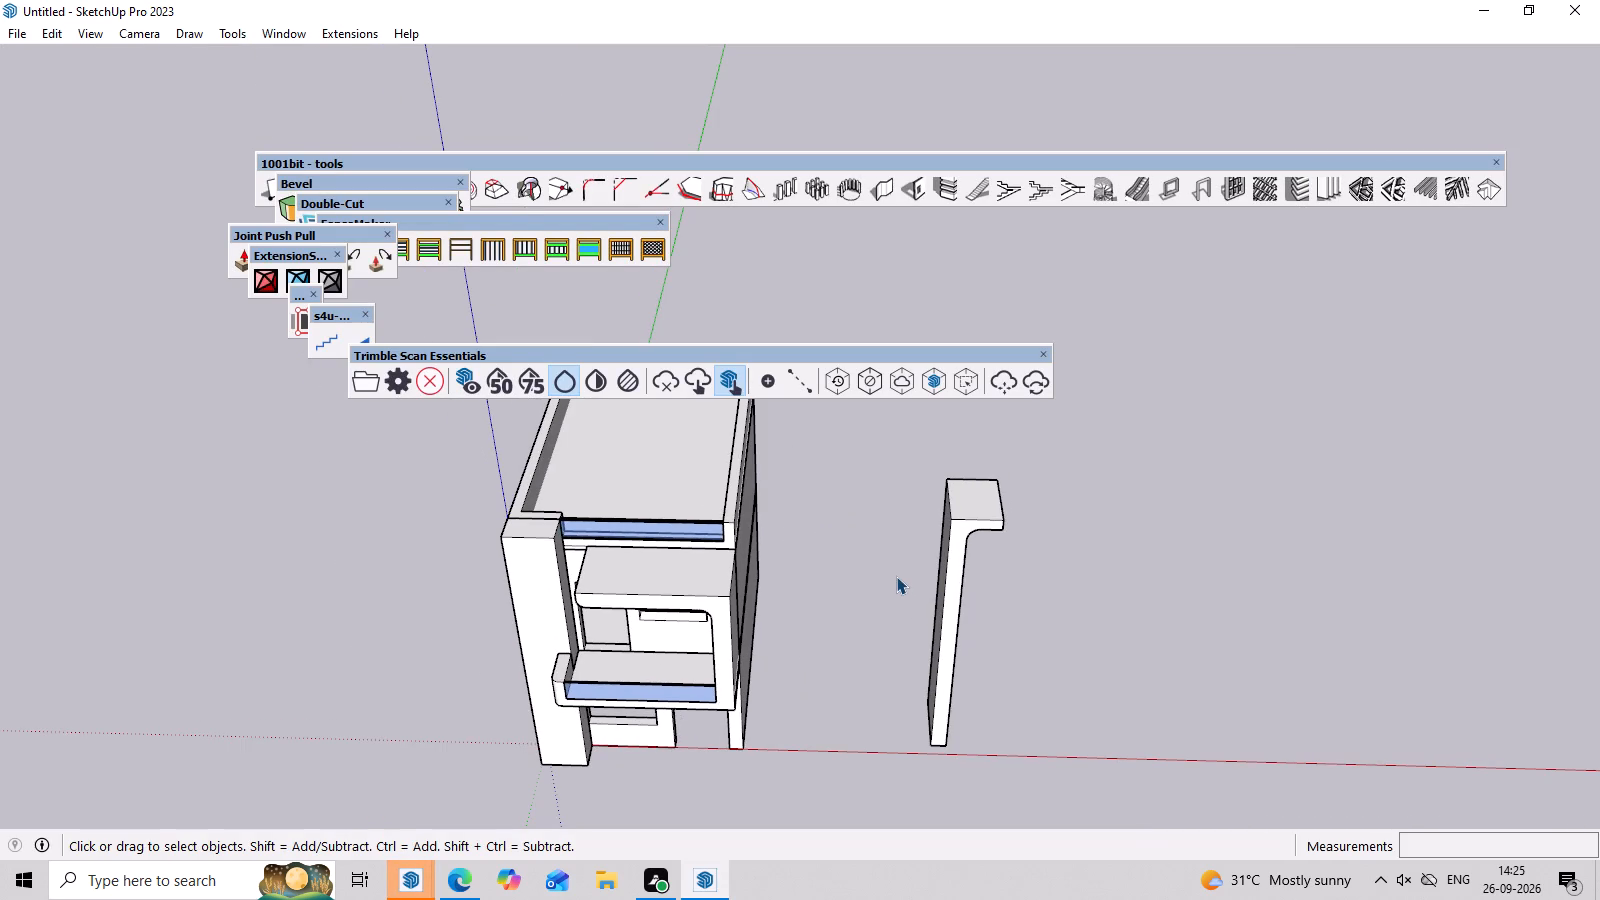
pyautogui.click(274, 158)
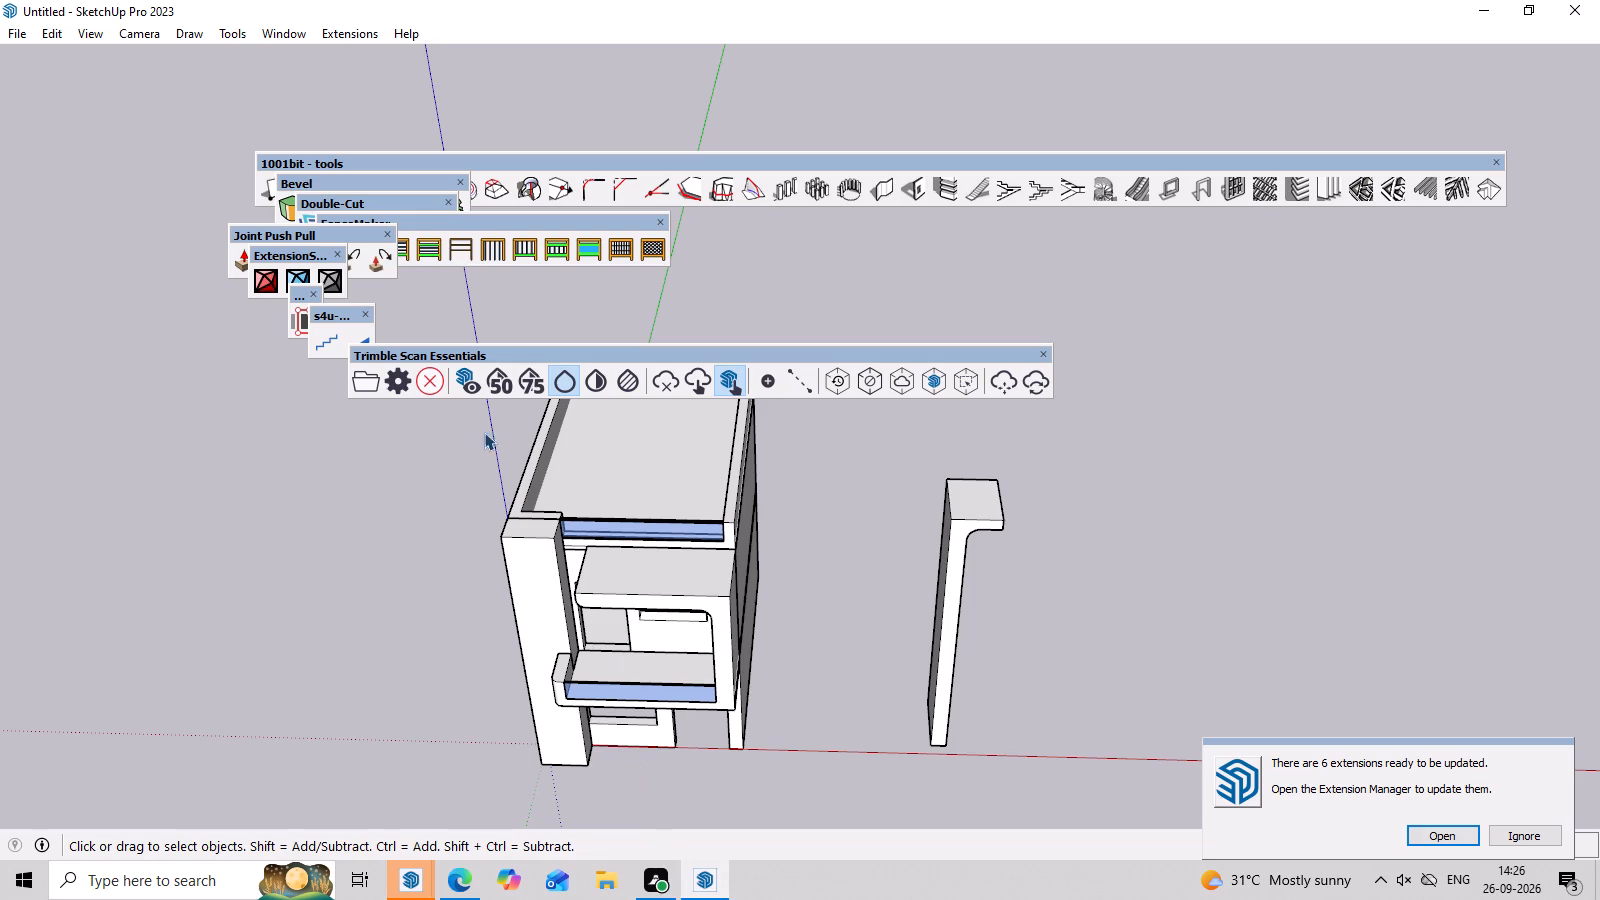
pyautogui.moveTo(415, 359); pyautogui.dragTo(237, 196)
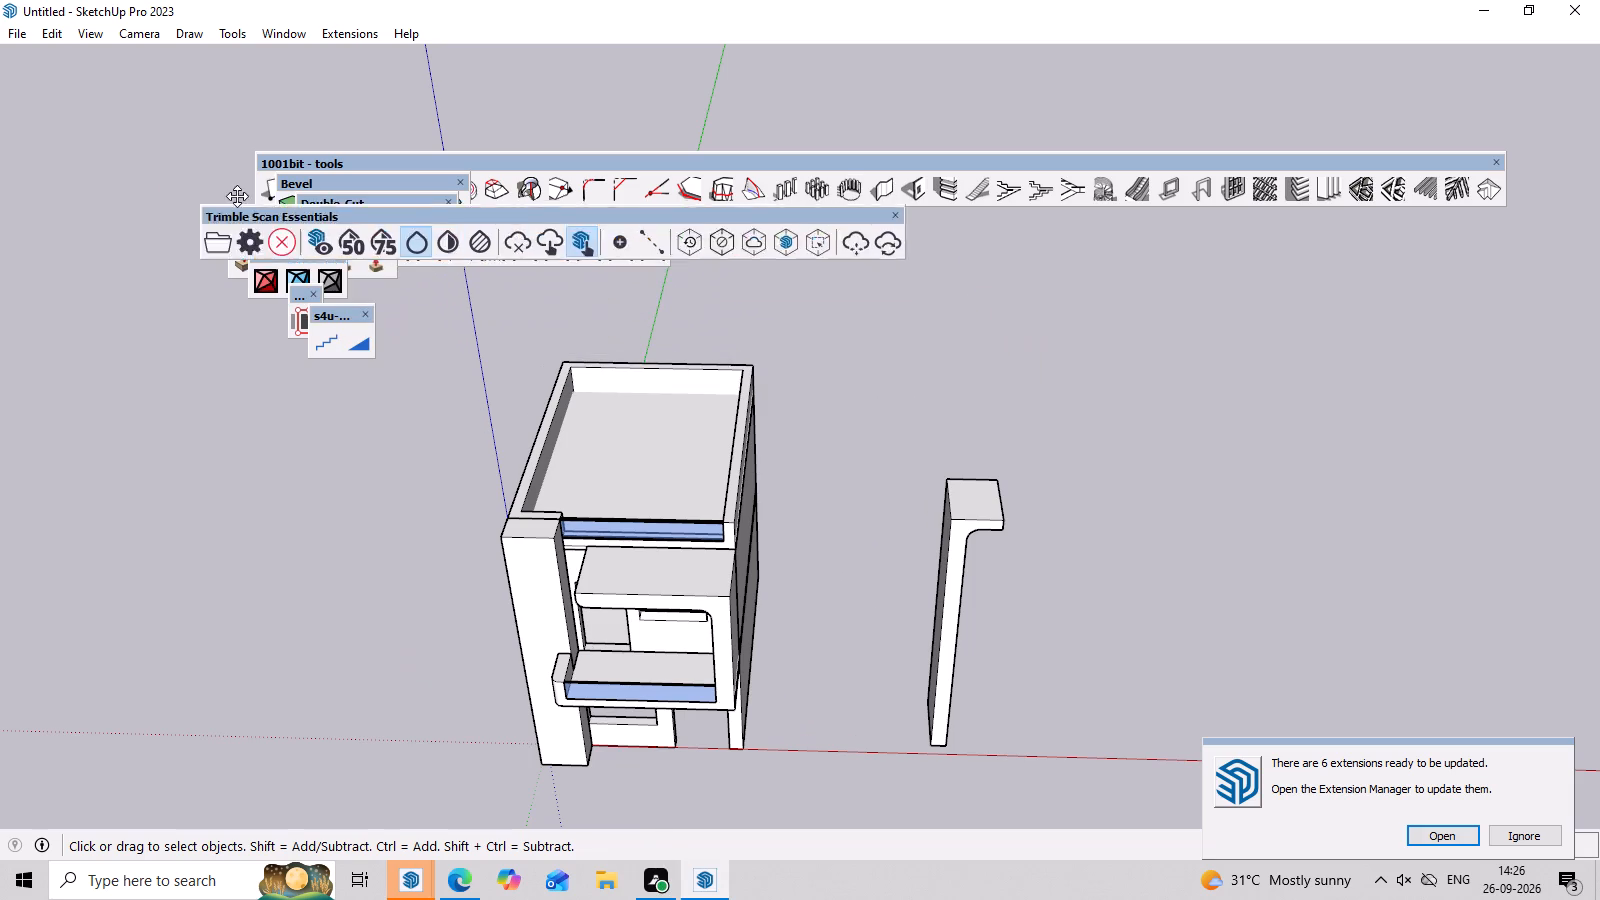
pyautogui.moveTo(237, 196); pyautogui.dragTo(62, 55)
pyautogui.click(106, 45)
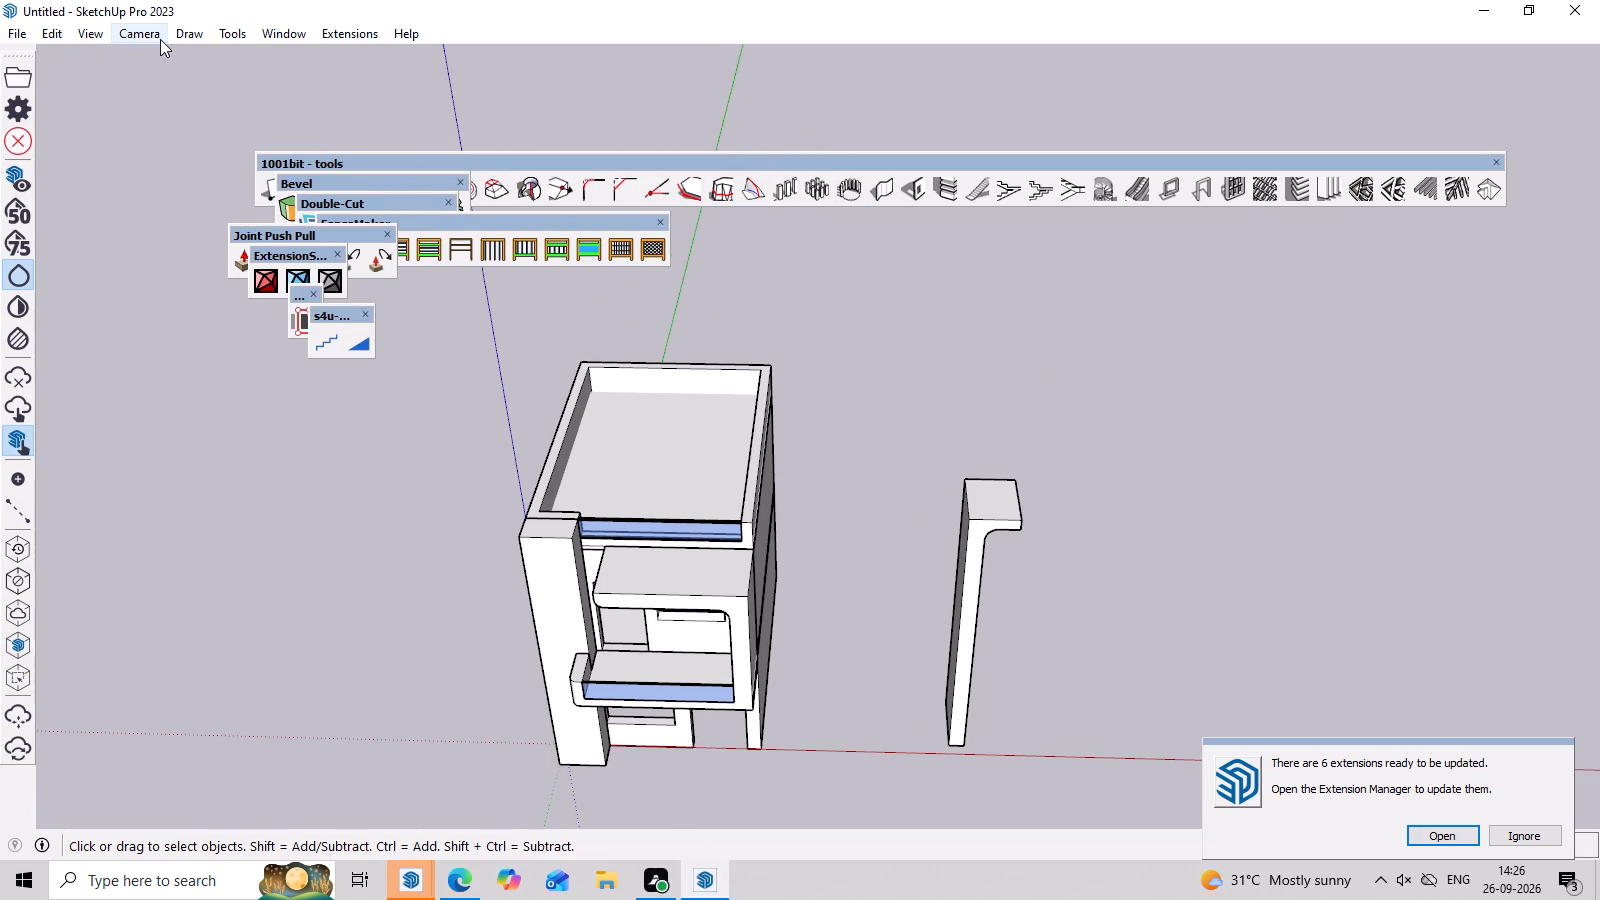
pyautogui.moveTo(29, 55); pyautogui.dragTo(91, 43)
pyautogui.moveTo(93, 43); pyautogui.dragTo(70, 46)
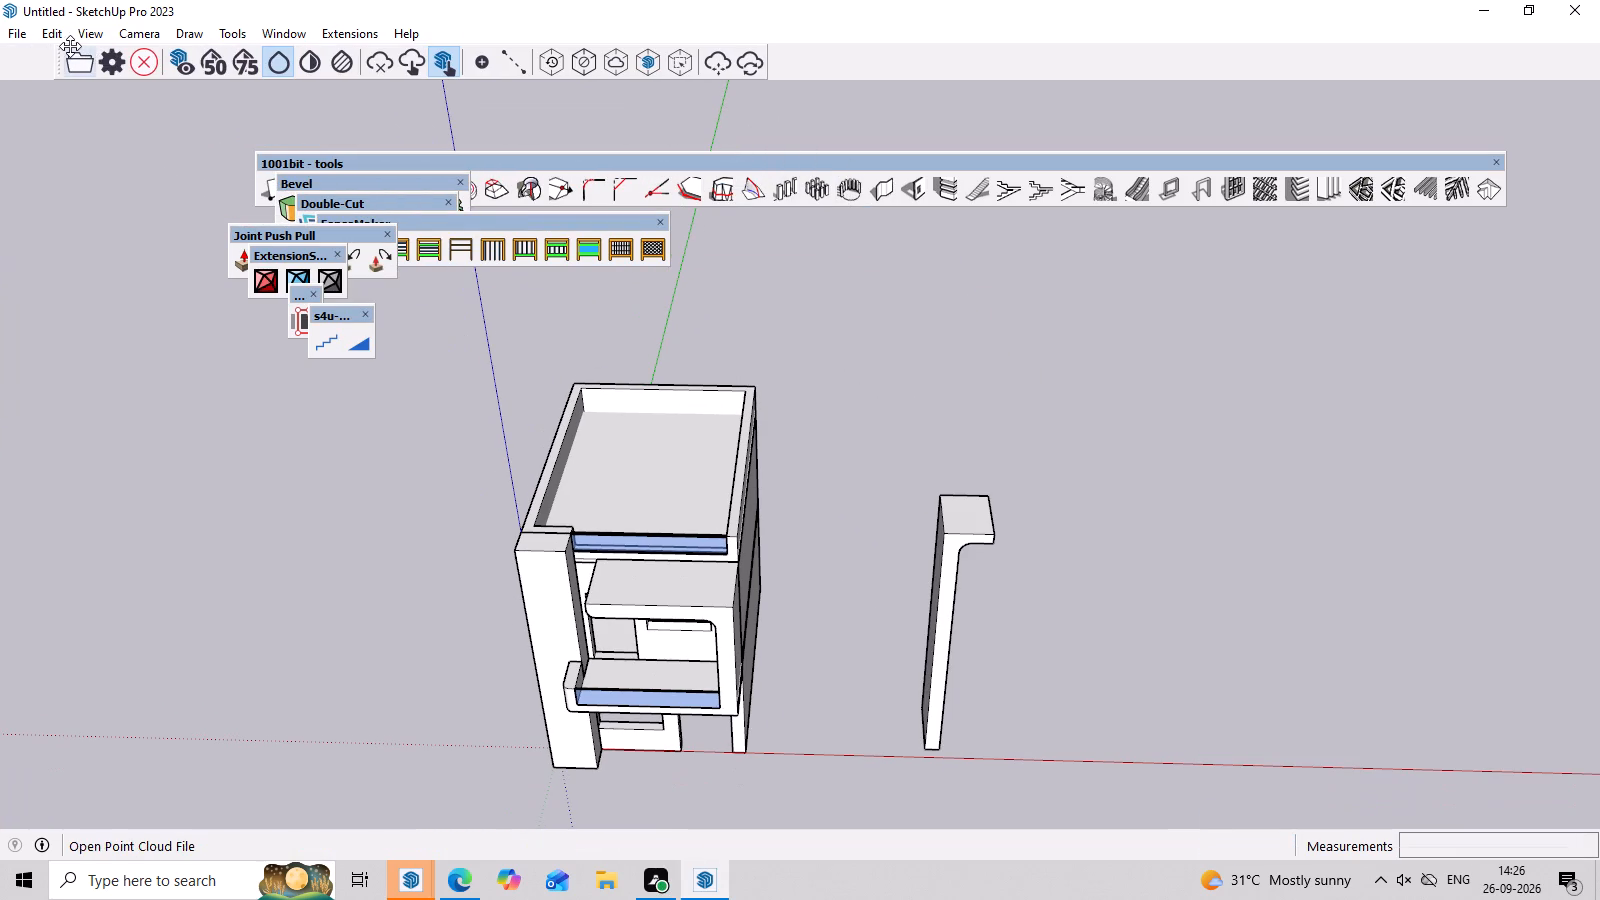
pyautogui.moveTo(58, 59); pyautogui.dragTo(30, 59)
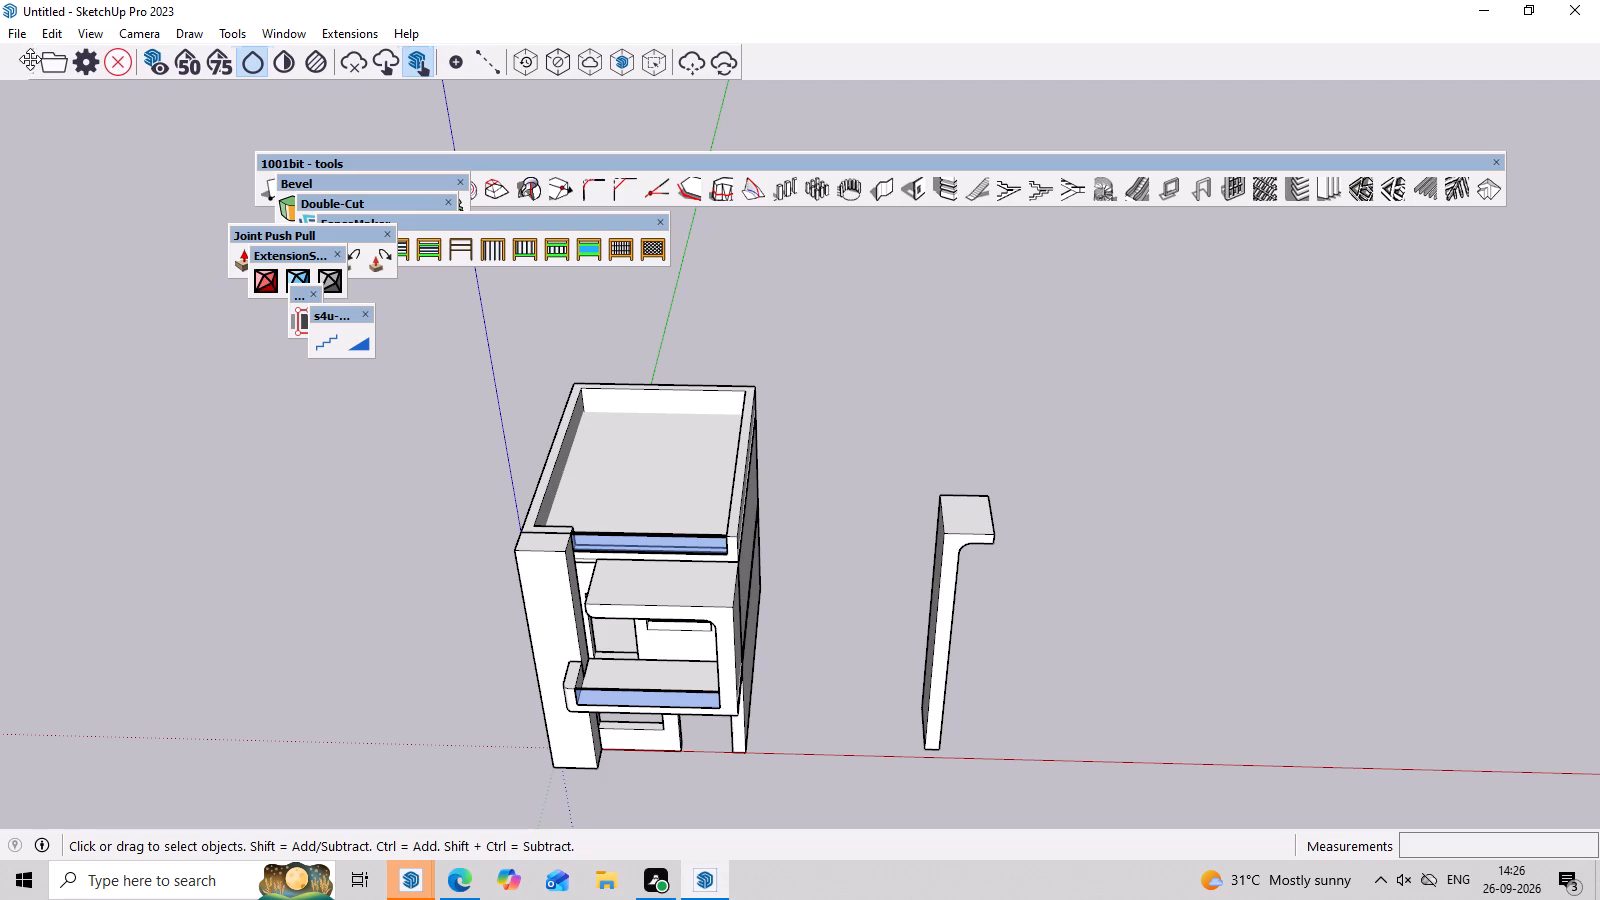
pyautogui.moveTo(30, 59); pyautogui.dragTo(2, 59)
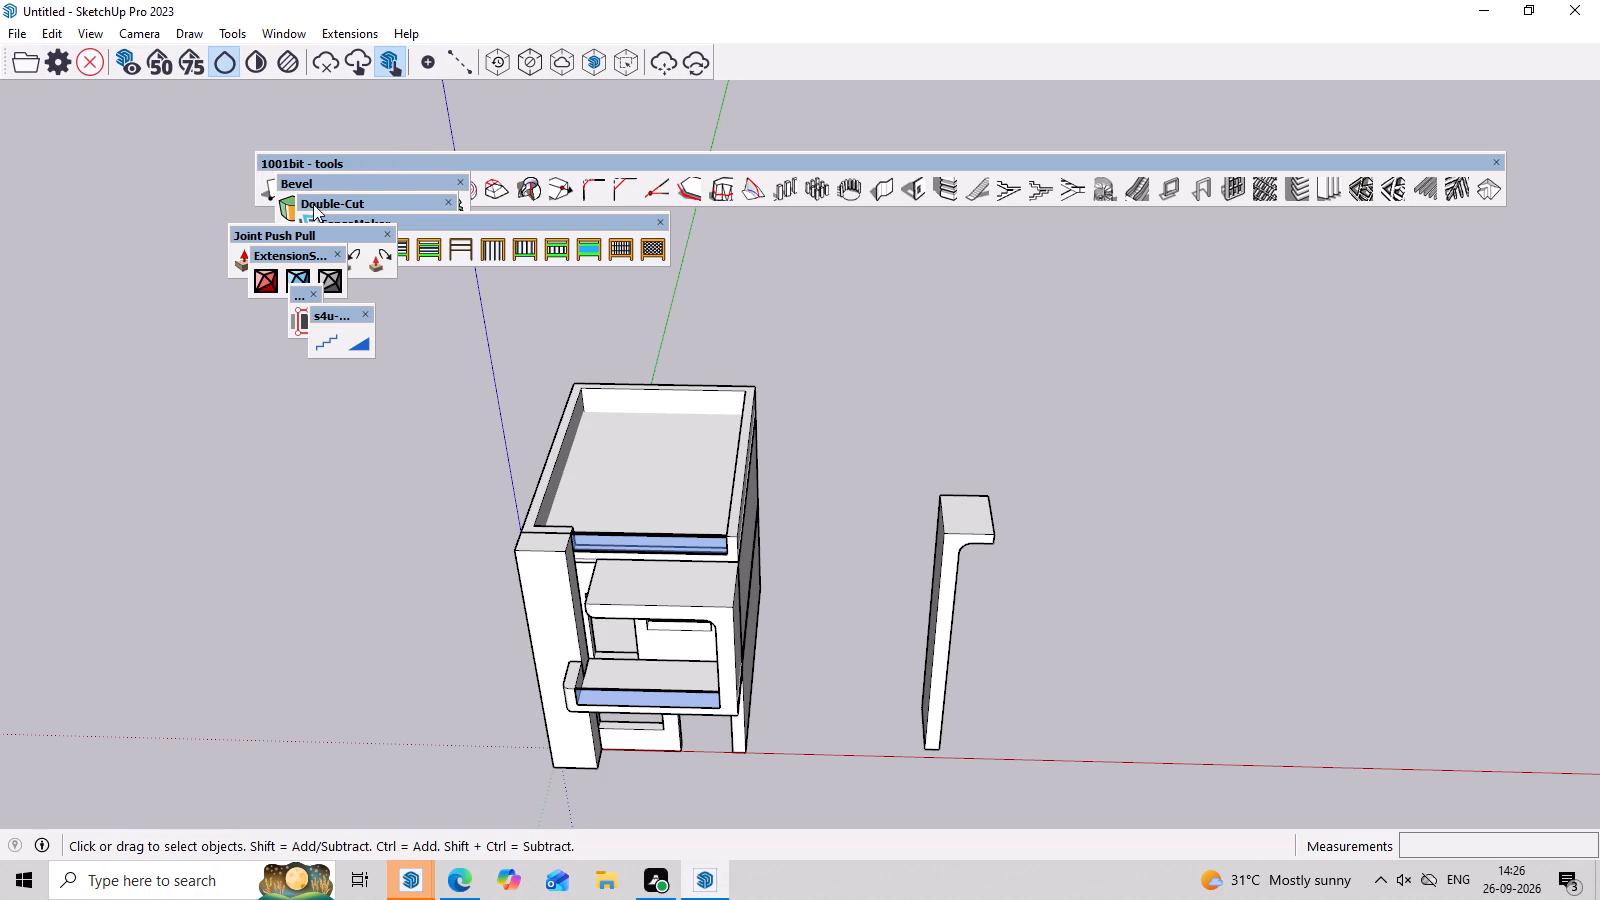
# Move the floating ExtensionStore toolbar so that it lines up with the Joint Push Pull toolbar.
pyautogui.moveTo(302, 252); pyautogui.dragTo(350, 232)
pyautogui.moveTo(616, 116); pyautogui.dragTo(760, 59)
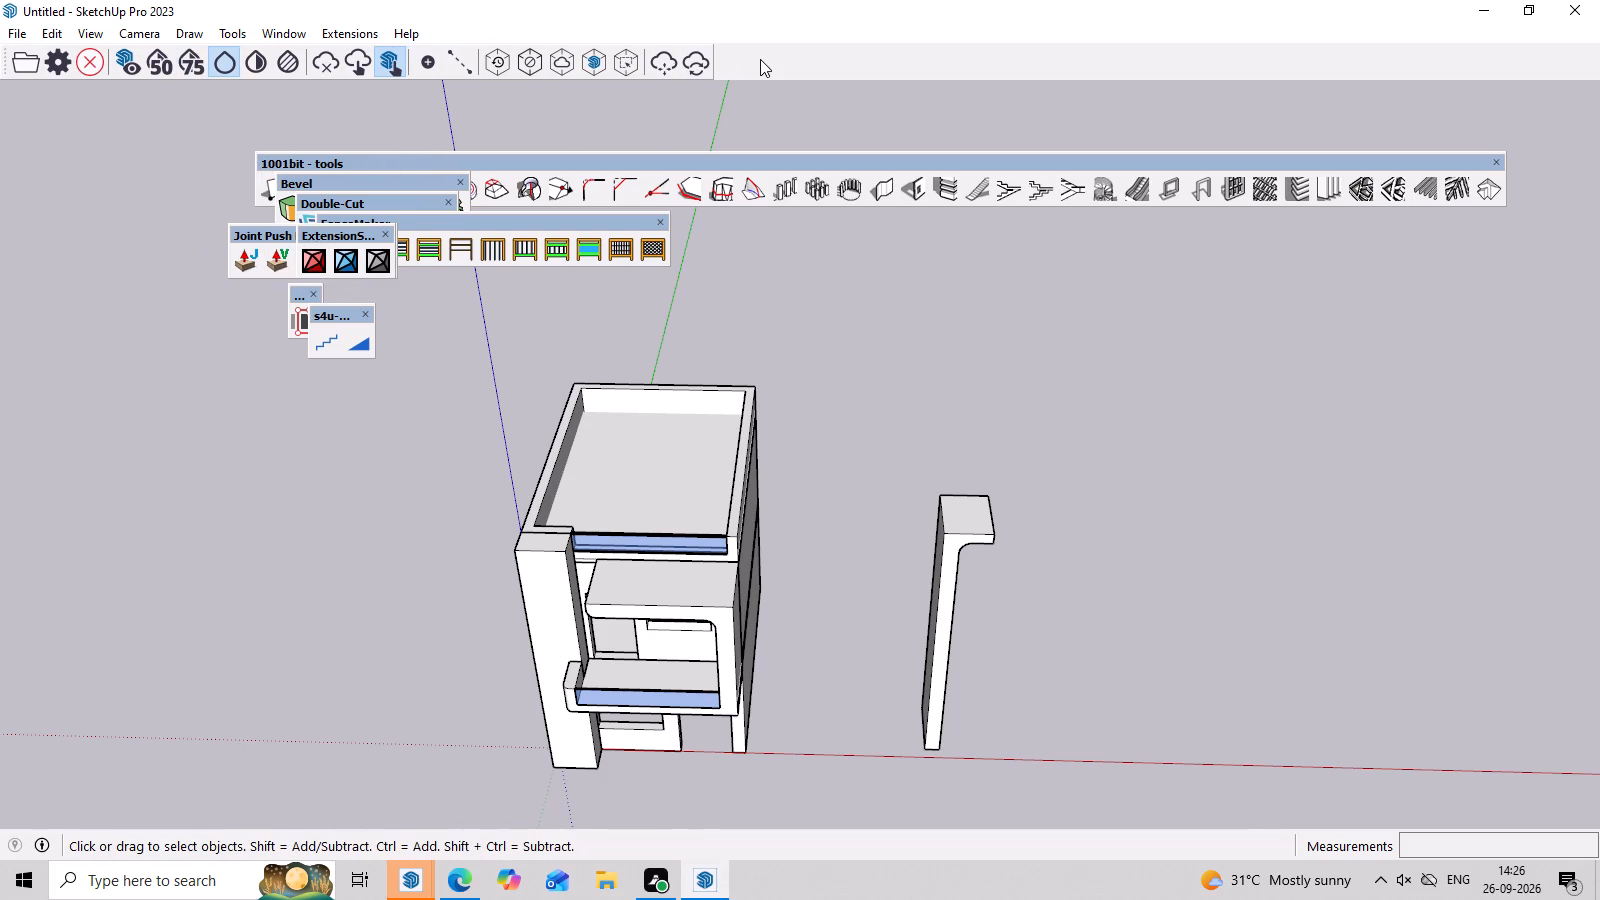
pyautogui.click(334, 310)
# Dock the Bevel toolbar in a second row beneath the Trimble Scan Essentials toolbar.
pyautogui.moveTo(297, 179); pyautogui.dragTo(393, 159)
pyautogui.moveTo(451, 147); pyautogui.dragTo(592, 99, button='right')
pyautogui.moveTo(451, 147); pyautogui.dragTo(675, 78)
pyautogui.rightClick(675, 78)
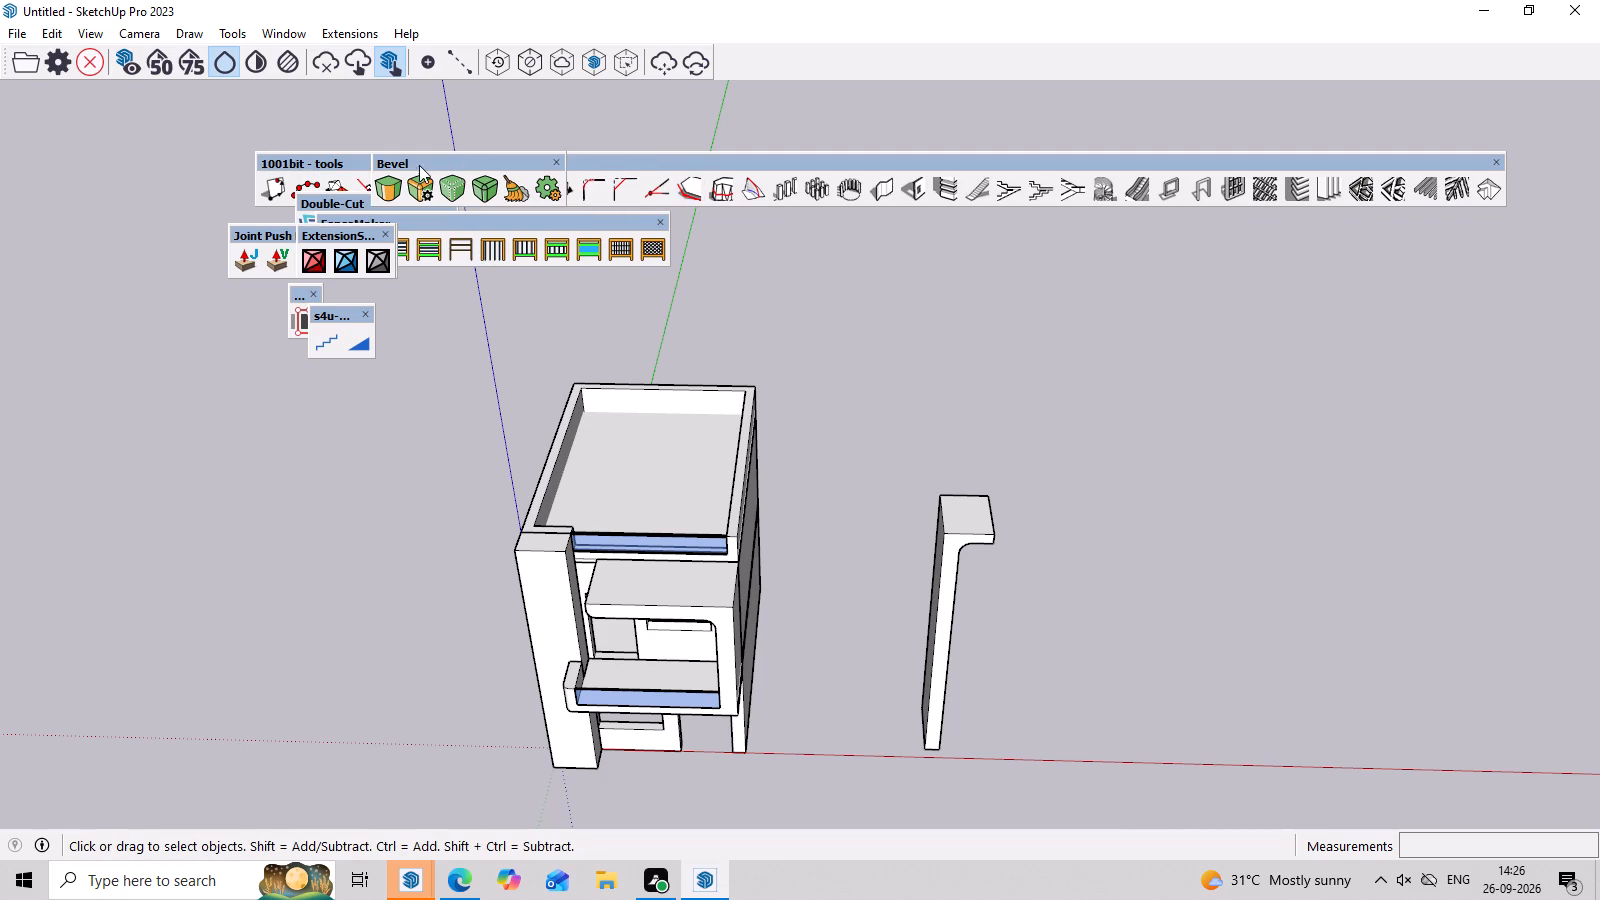
pyautogui.moveTo(424, 162); pyautogui.dragTo(759, 56)
pyautogui.rightClick(741, 69)
pyautogui.rightClick(757, 57)
pyautogui.rightClick(761, 54)
pyautogui.click(761, 54)
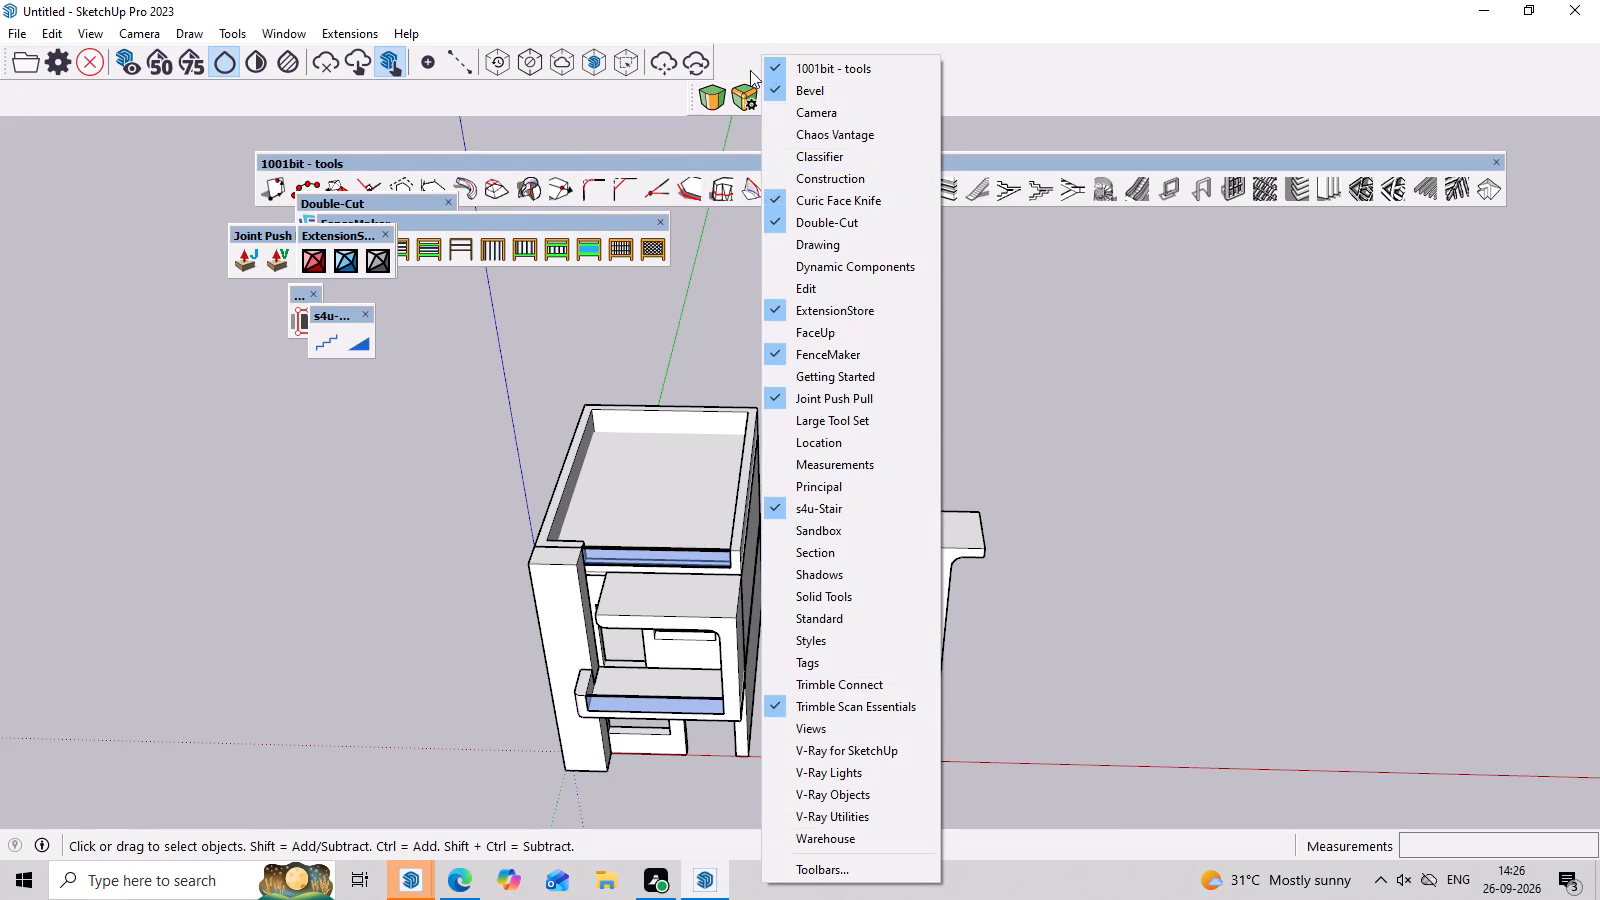
pyautogui.click(357, 227)
pyautogui.rightClick(357, 227)
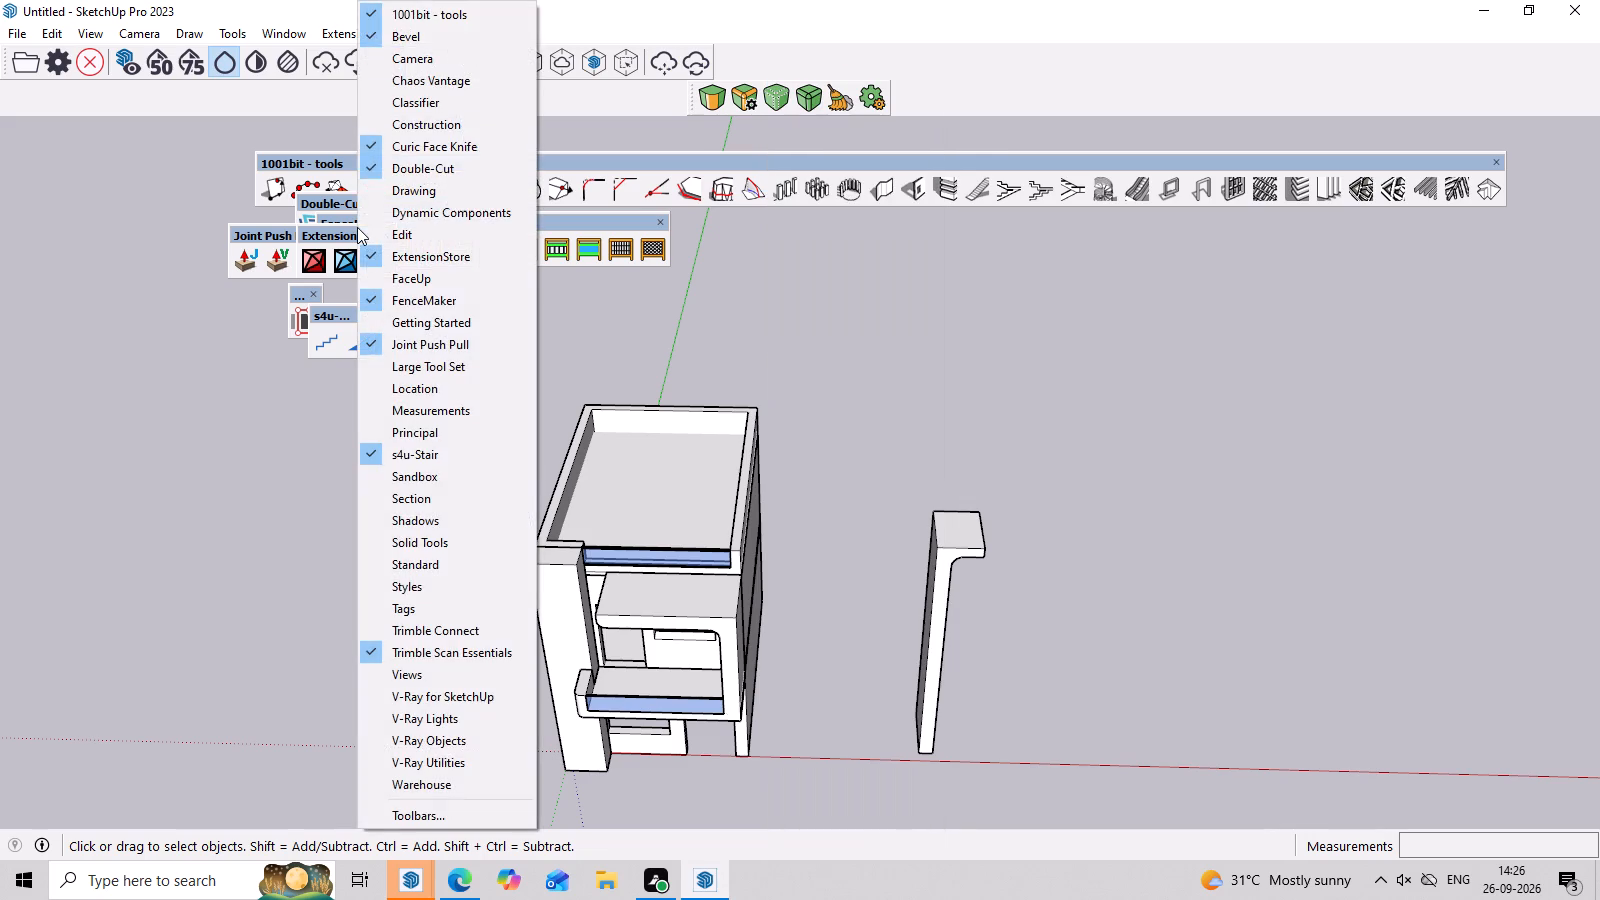
pyautogui.click(353, 227)
pyautogui.click(350, 234)
# Dock the 1001bit - tools toolbar at the start of a third row beneath the Bevel toolbar.
pyautogui.moveTo(526, 163); pyautogui.dragTo(559, 145)
pyautogui.click(568, 140)
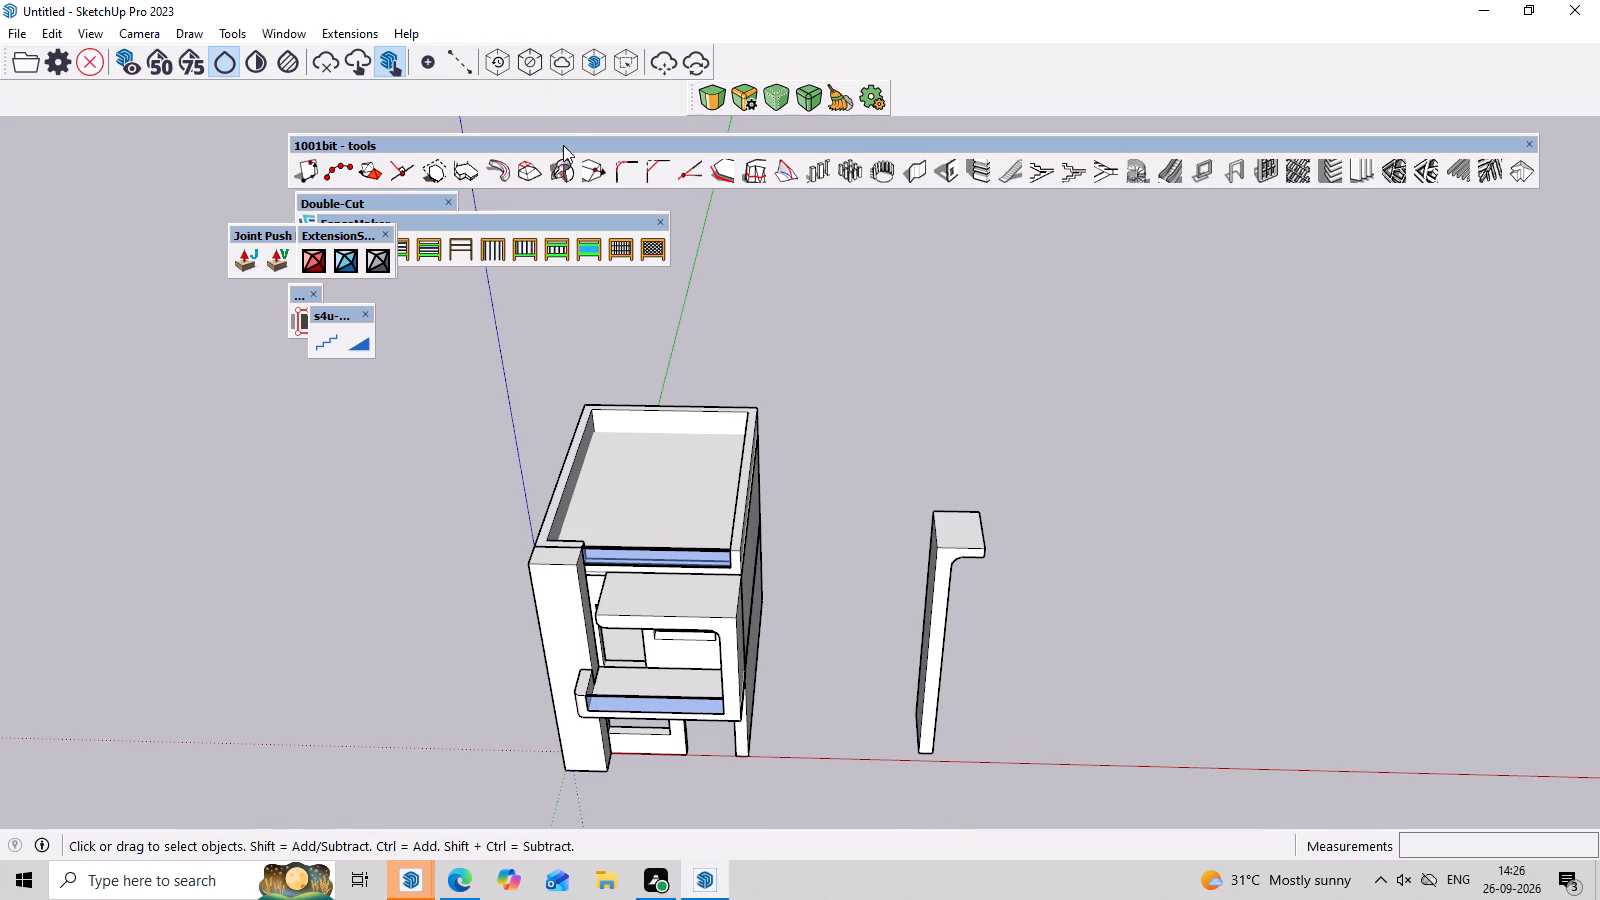
pyautogui.moveTo(553, 145); pyautogui.dragTo(399, 104)
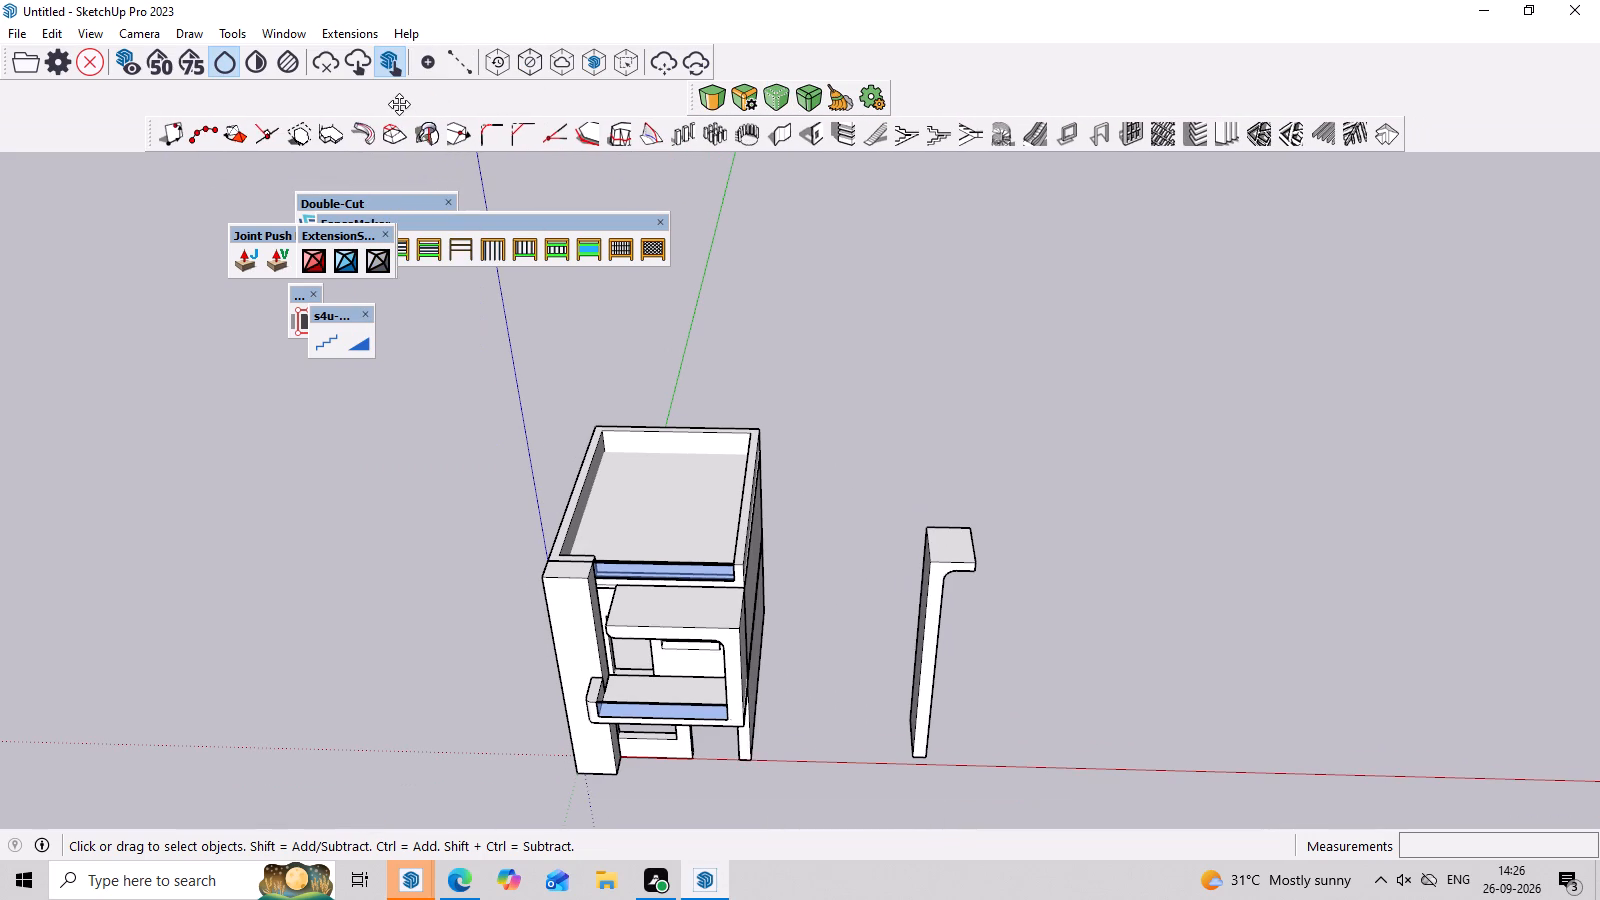
pyautogui.moveTo(399, 104); pyautogui.dragTo(253, 110)
pyautogui.click(253, 110)
pyautogui.rightClick(253, 110)
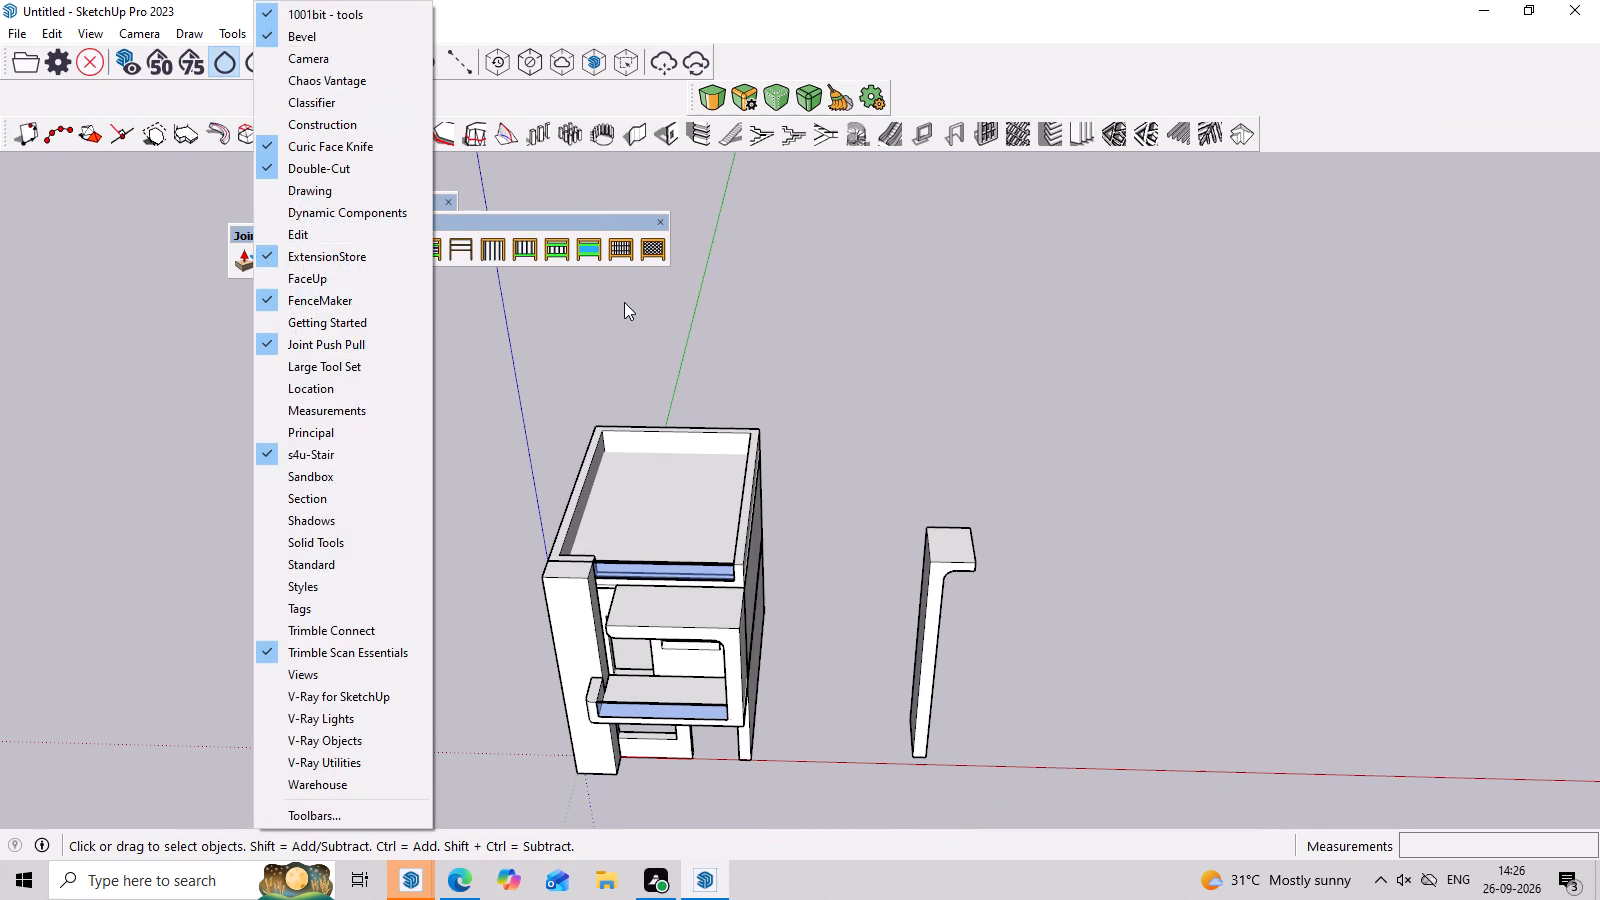
pyautogui.click(624, 302)
# Dock the FenceMaker toolbar in the second row, beside the Bevel toolbar.
pyautogui.click(494, 227)
pyautogui.moveTo(510, 215); pyautogui.dragTo(618, 194)
pyautogui.moveTo(672, 181); pyautogui.dragTo(697, 175)
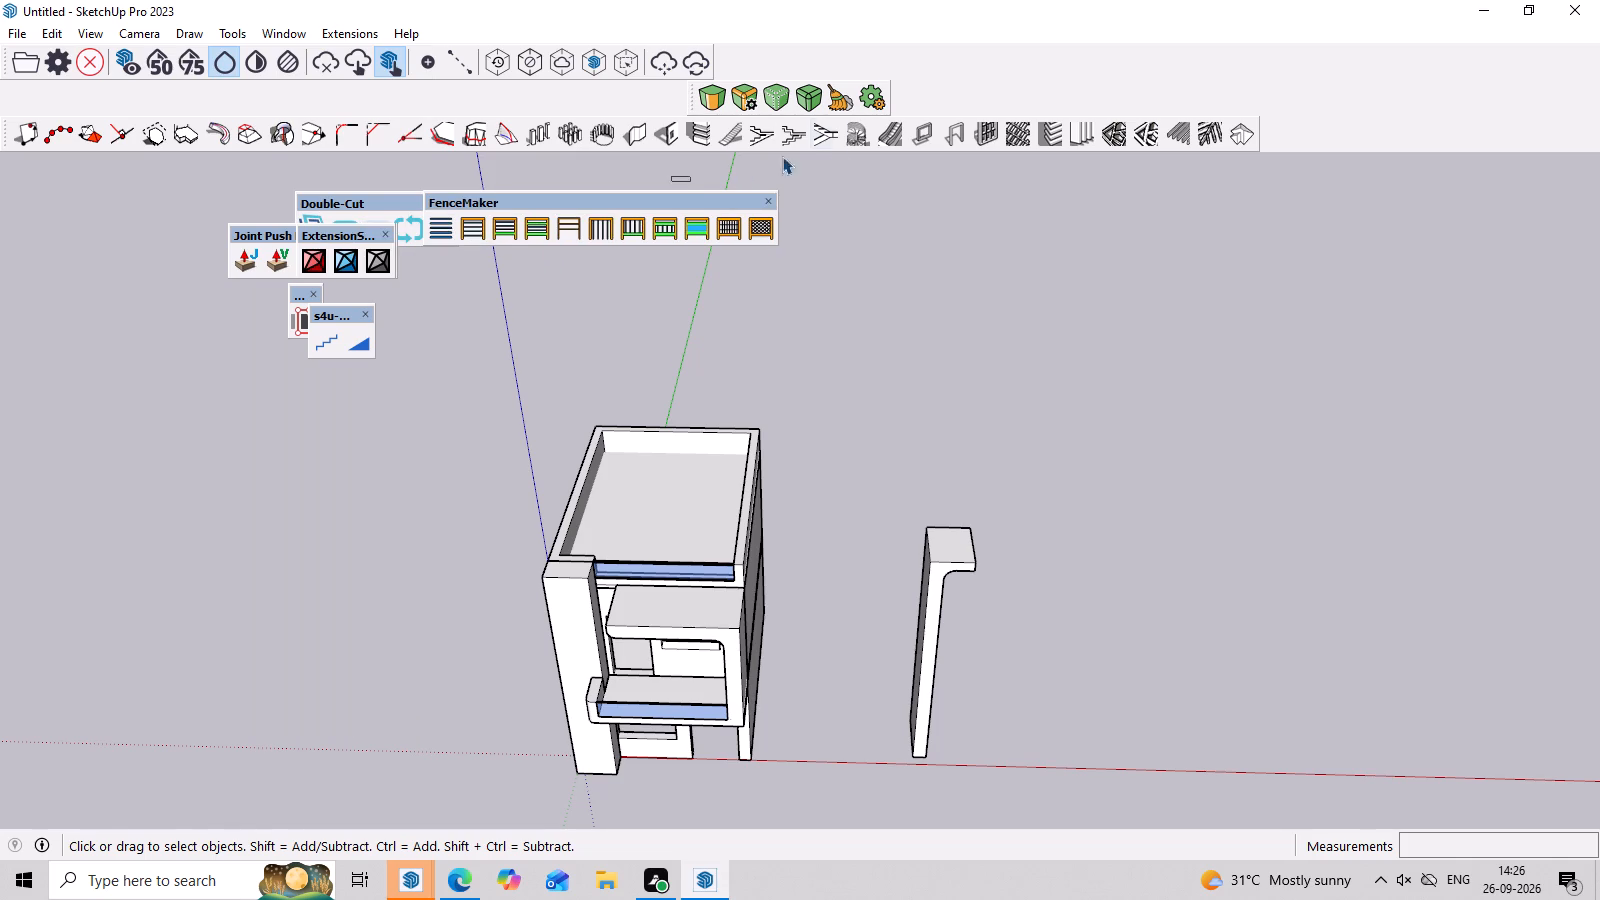
pyautogui.moveTo(853, 134); pyautogui.dragTo(920, 119)
pyautogui.click(928, 118)
pyautogui.click(937, 117)
pyautogui.rightClick(939, 117)
pyautogui.click(698, 193)
pyautogui.moveTo(698, 200); pyautogui.dragTo(864, 176)
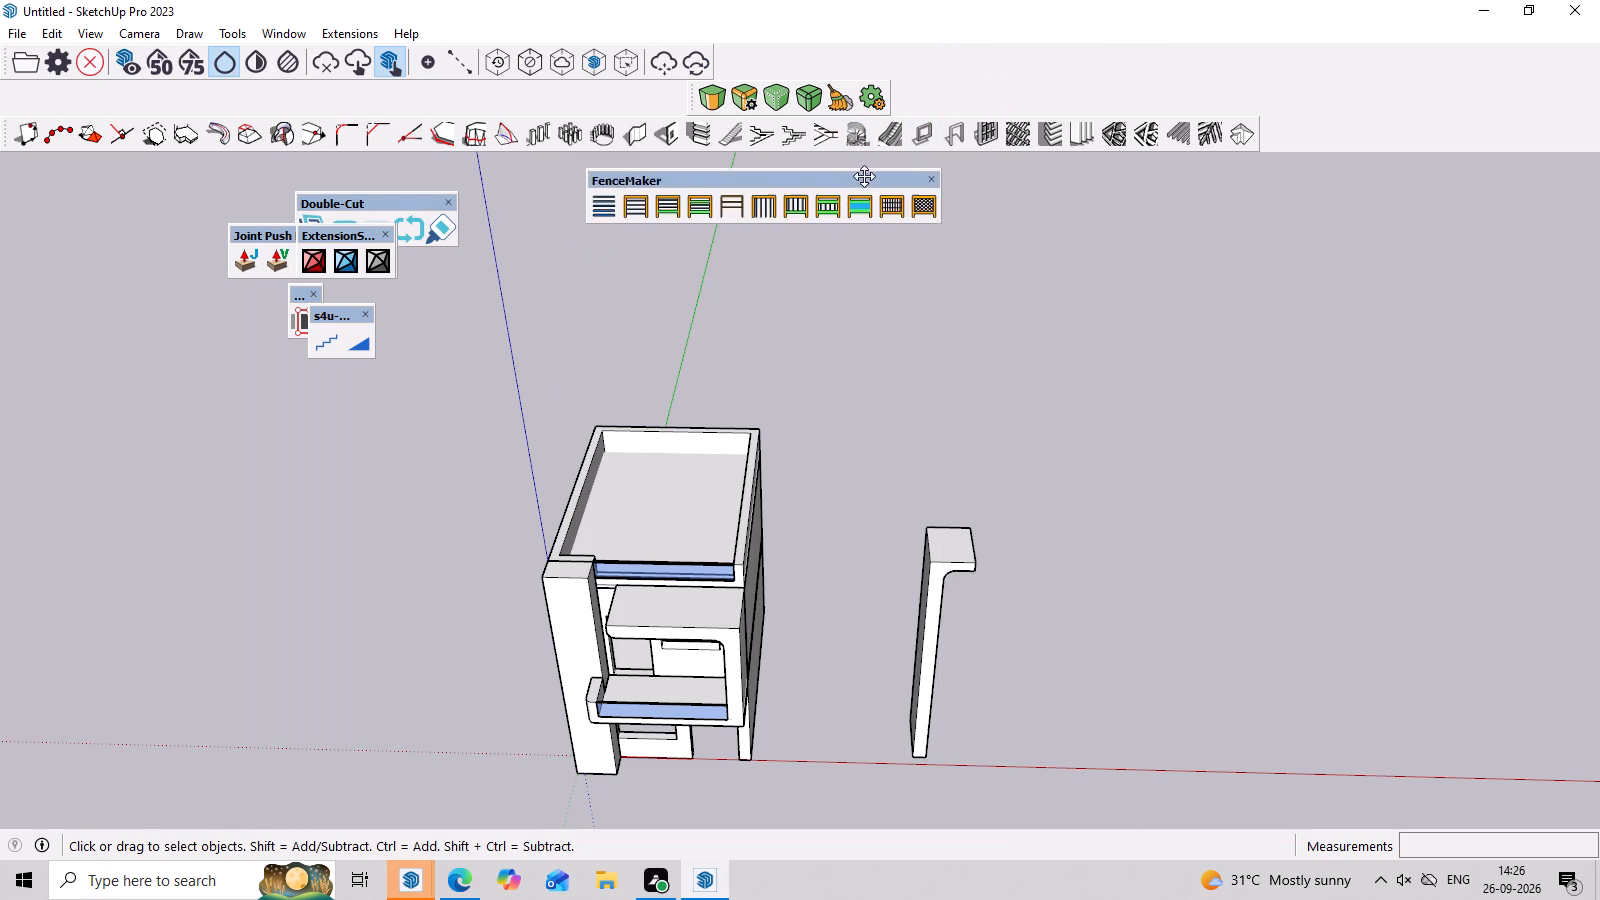
pyautogui.moveTo(864, 176); pyautogui.dragTo(1167, 70)
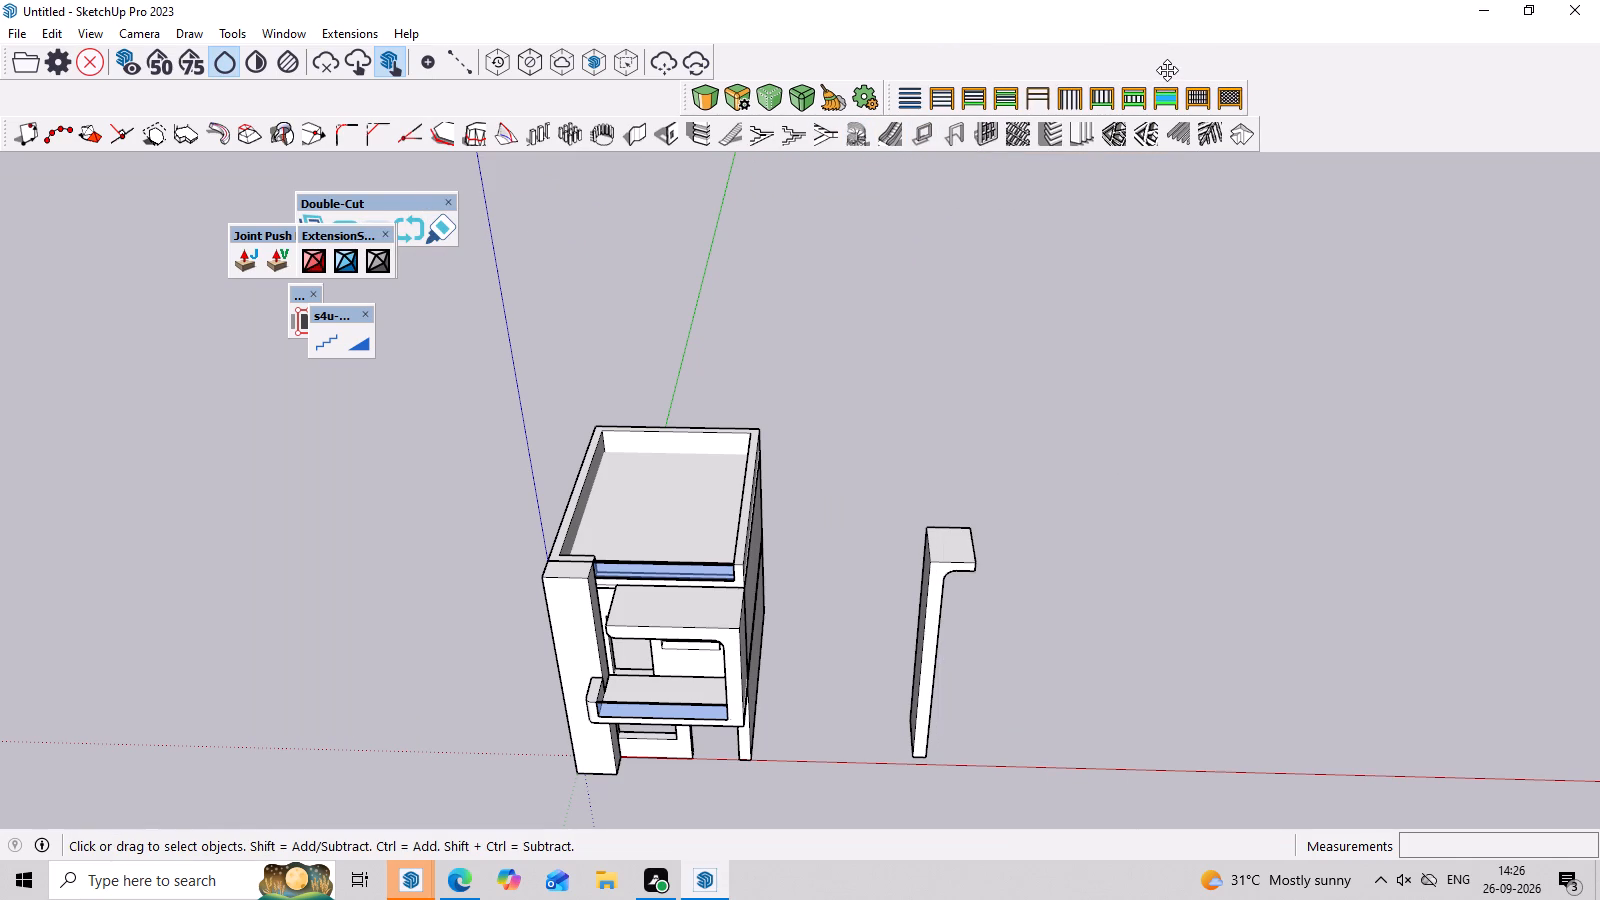
pyautogui.moveTo(1167, 70); pyautogui.dragTo(634, 95)
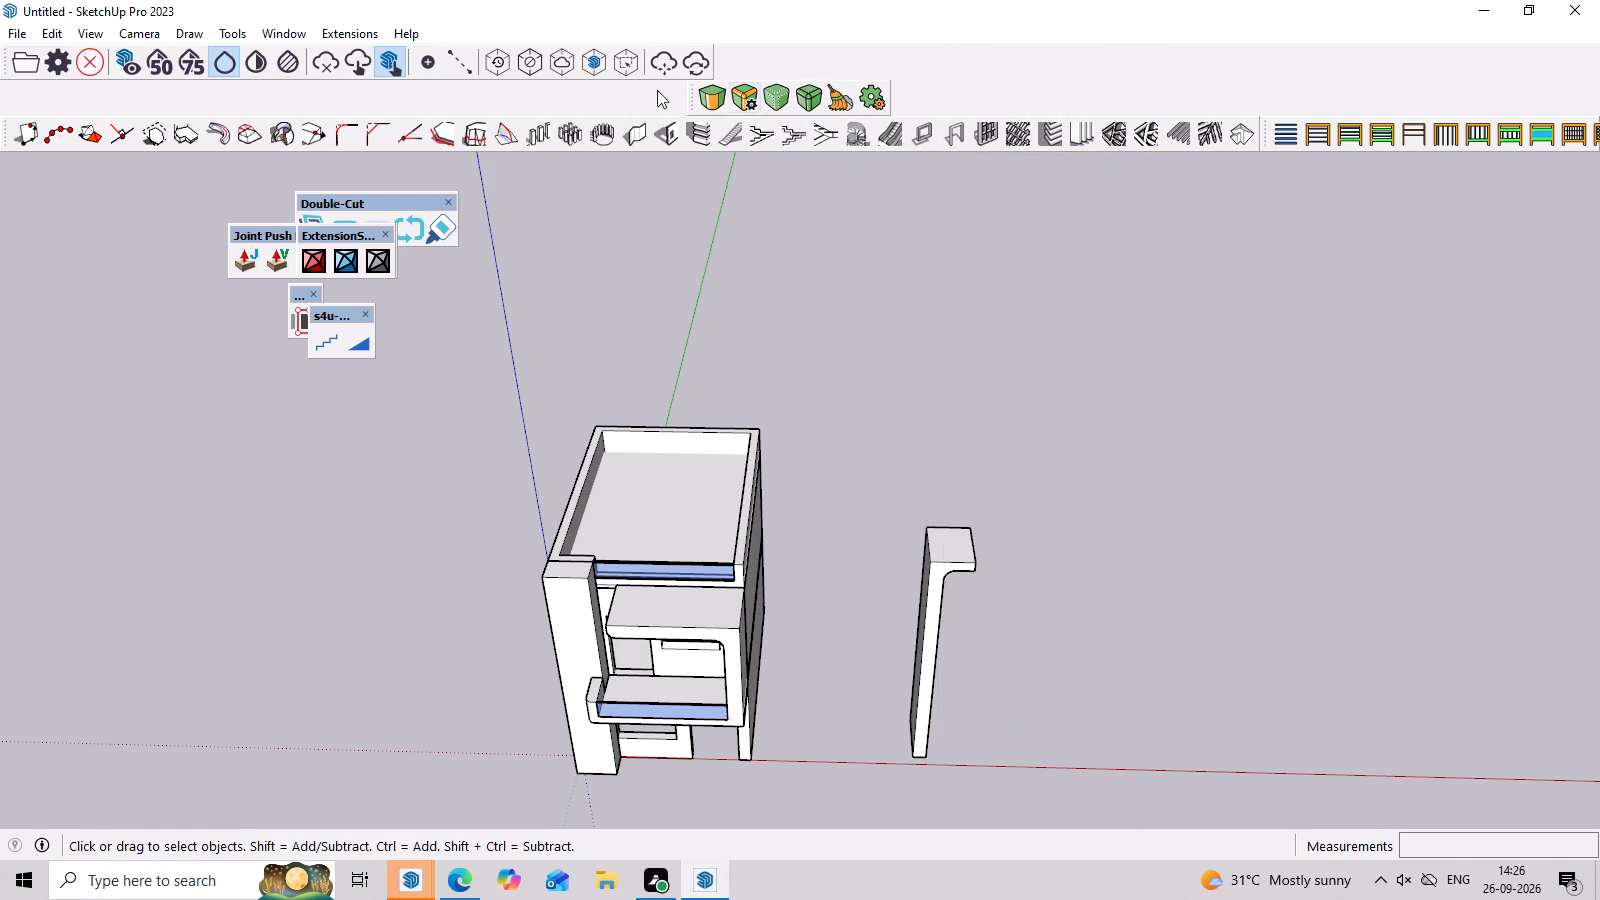
pyautogui.moveTo(1263, 134); pyautogui.dragTo(1121, 92)
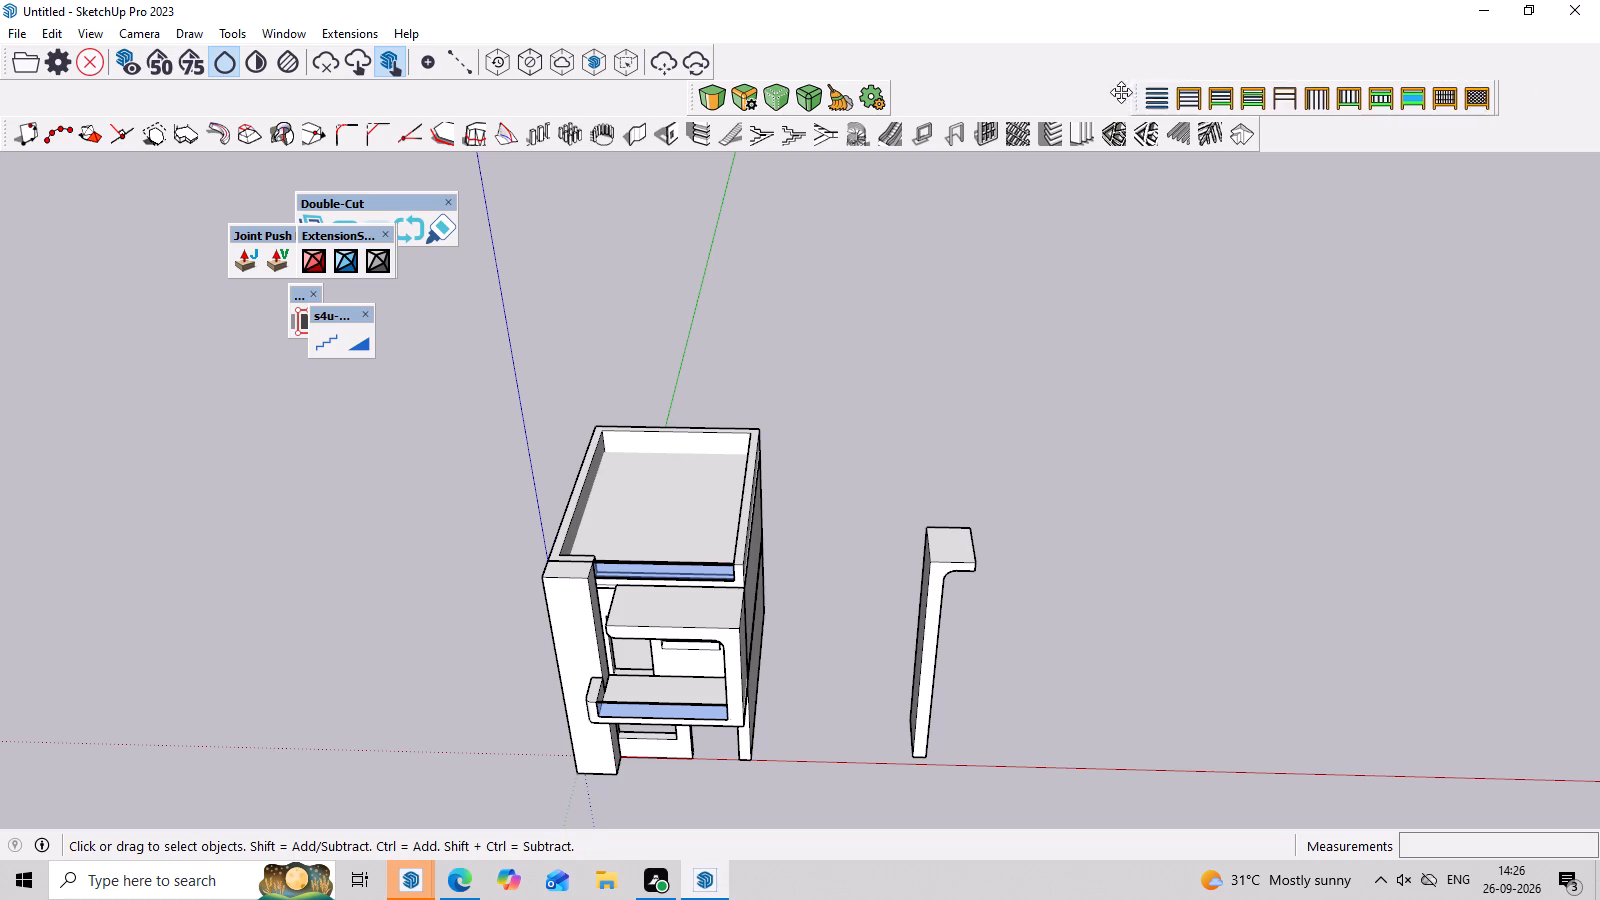
pyautogui.moveTo(1121, 92); pyautogui.dragTo(907, 109)
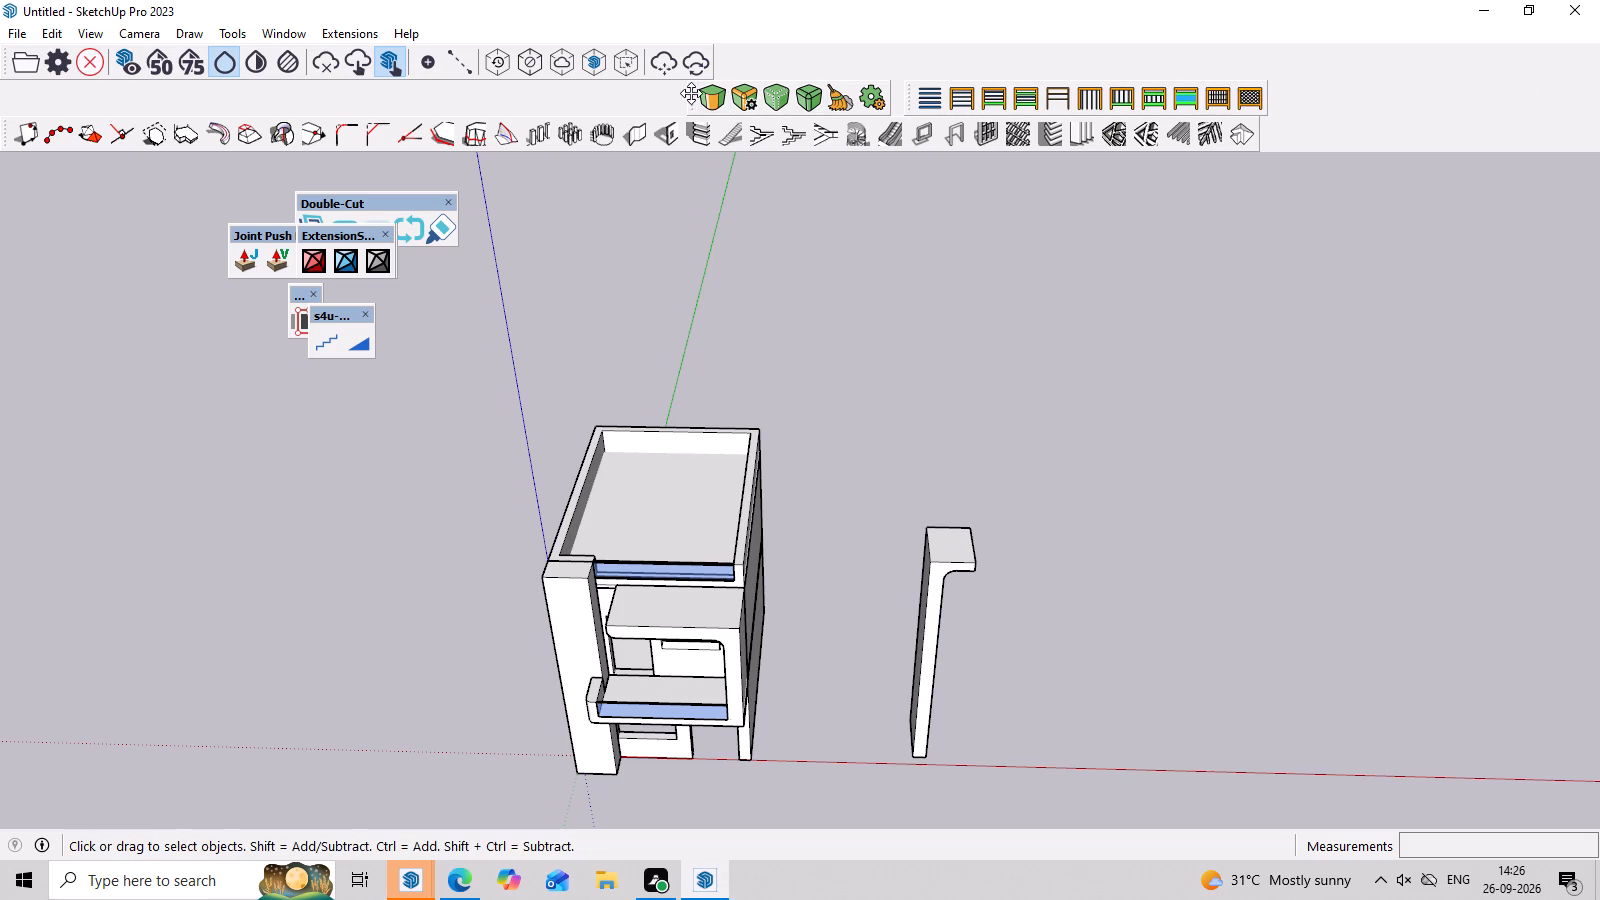
# Reposition the Bevel toolbar so that it follows the FenceMaker toolbar in the second row, dismissing the Bevel plugin's licence dialogs.
pyautogui.moveTo(691, 93); pyautogui.dragTo(103, 115)
pyautogui.click(103, 115)
pyautogui.rightClick(103, 115)
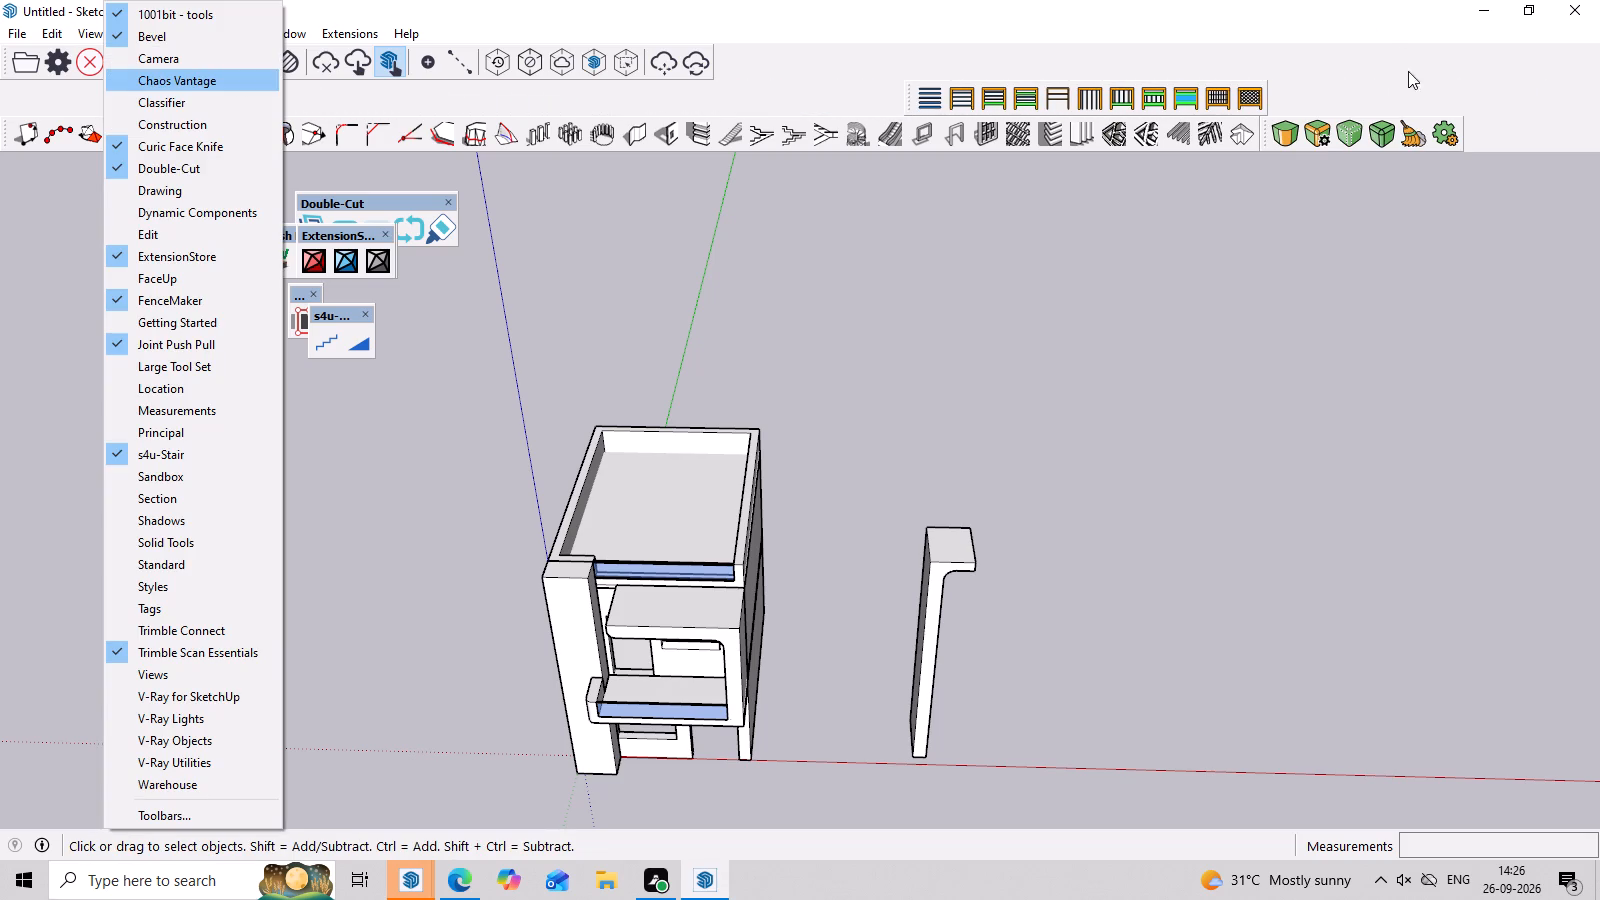
pyautogui.click(1273, 128)
pyautogui.moveTo(1264, 139); pyautogui.dragTo(1262, 97)
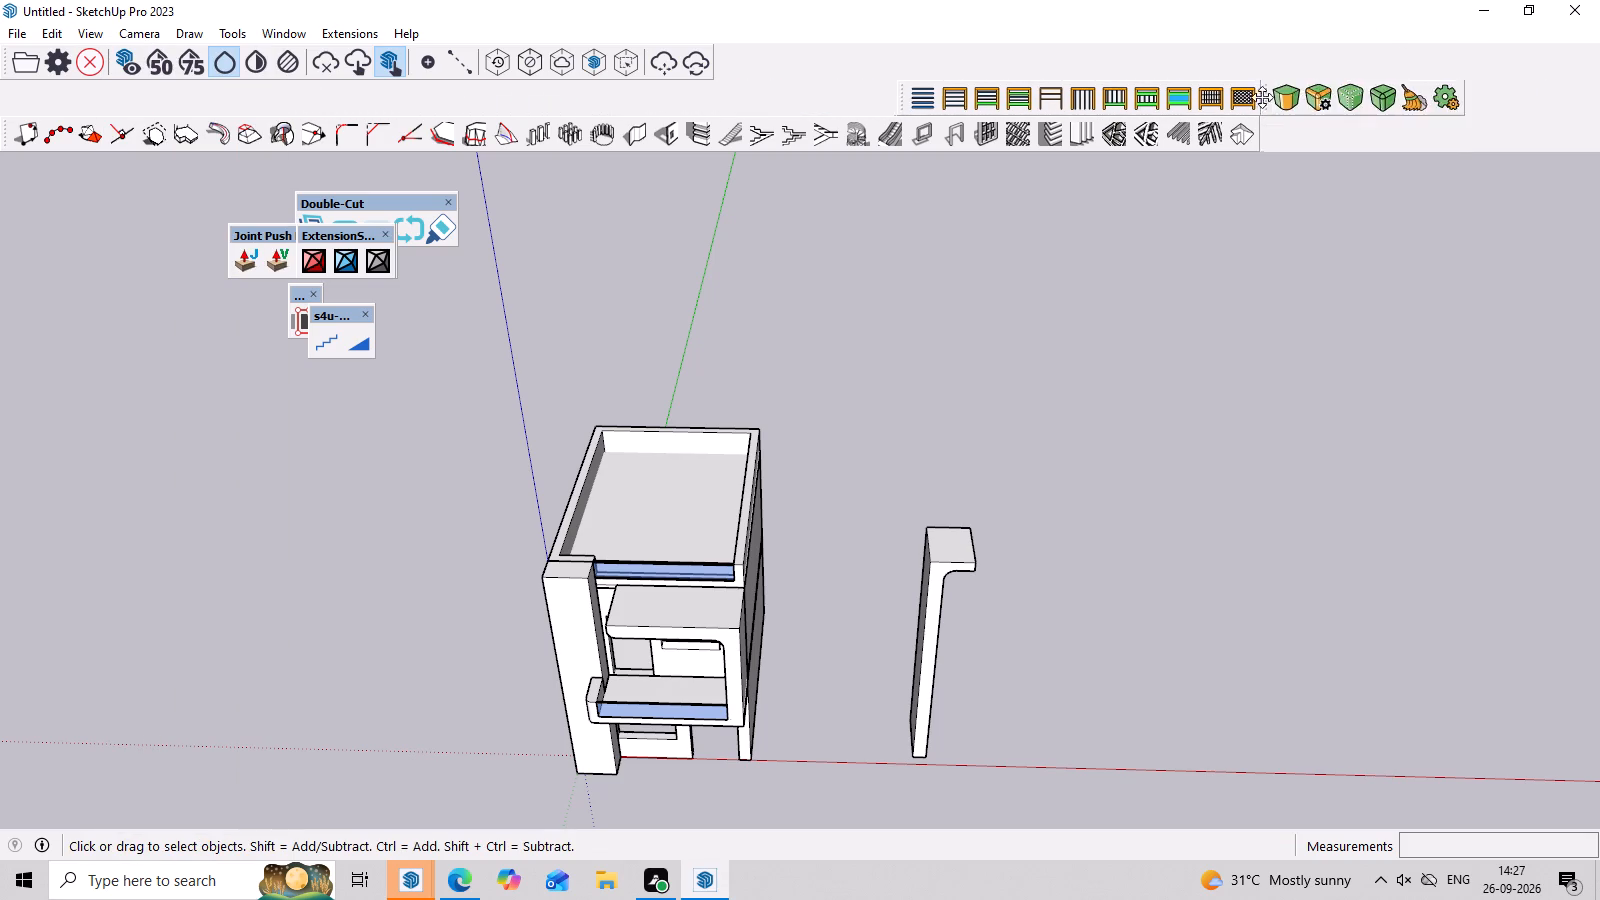
pyautogui.moveTo(1262, 97); pyautogui.dragTo(934, 84)
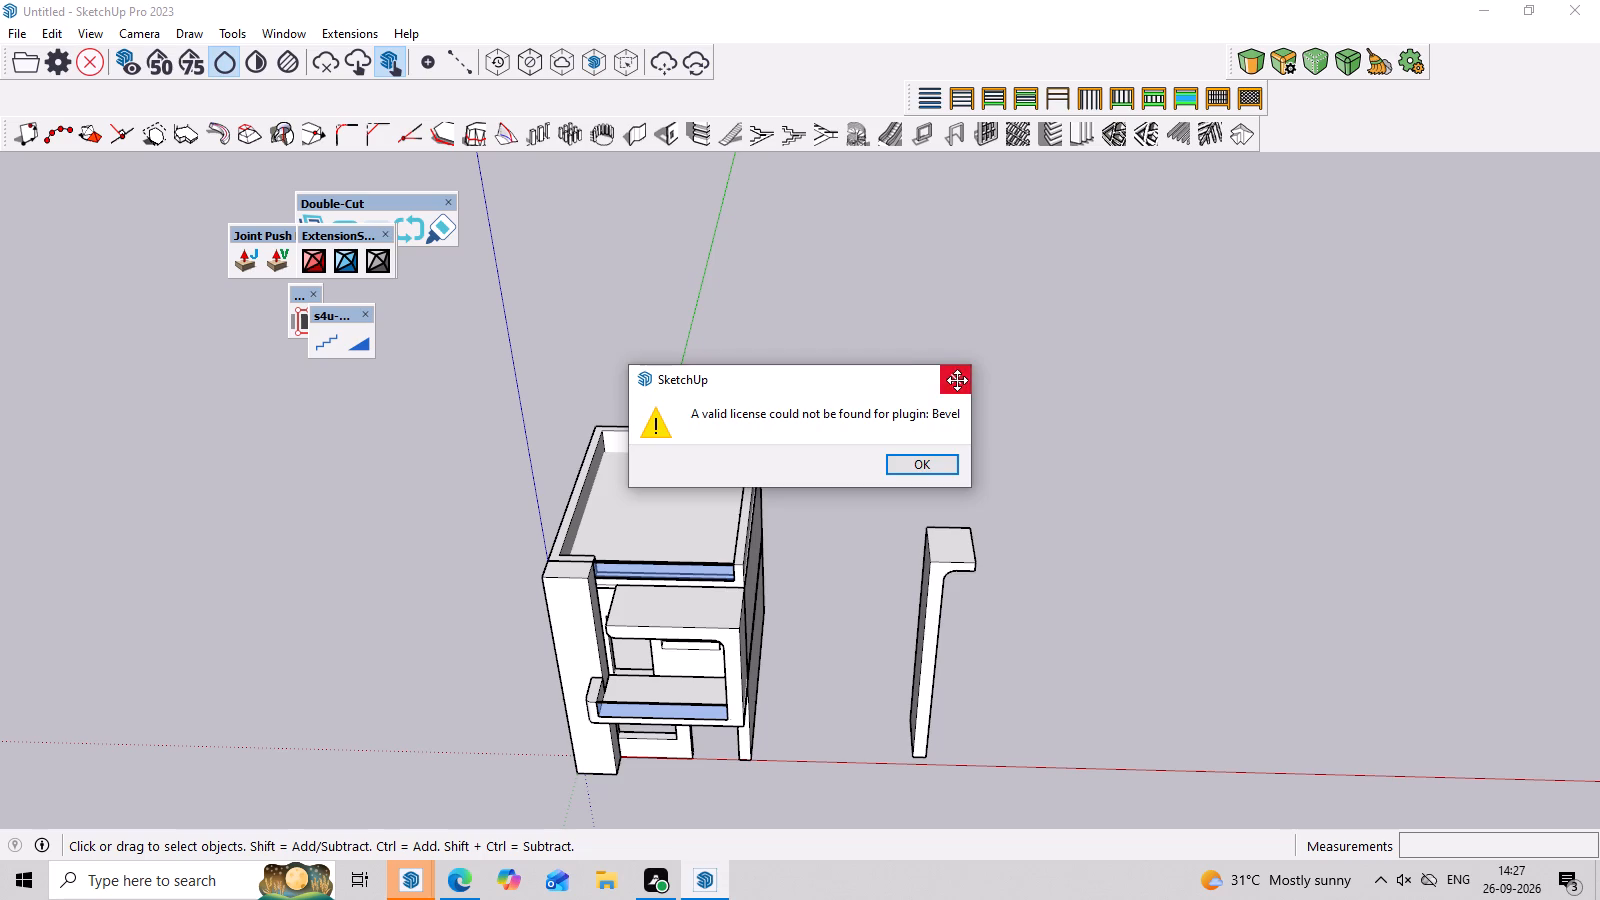
pyautogui.click(957, 380)
pyautogui.click(1008, 280)
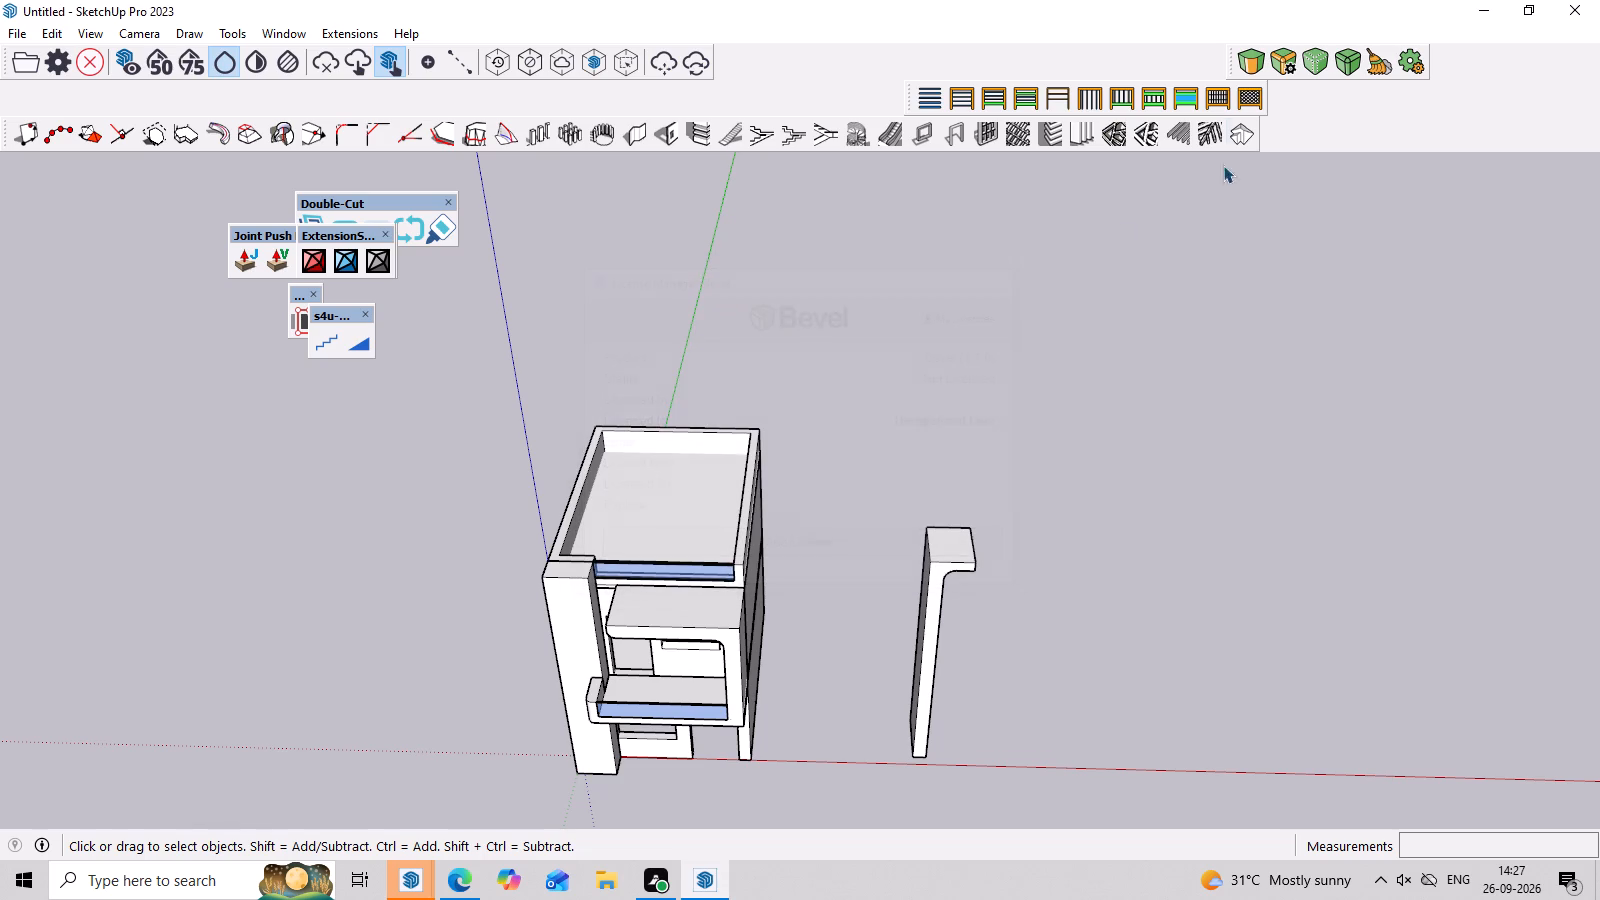
pyautogui.moveTo(1229, 55); pyautogui.dragTo(935, 78)
# Dock the ExtensionStore and Double-Cut toolbars after 1001bit - tools in the third row.
pyautogui.moveTo(367, 201); pyautogui.dragTo(559, 157)
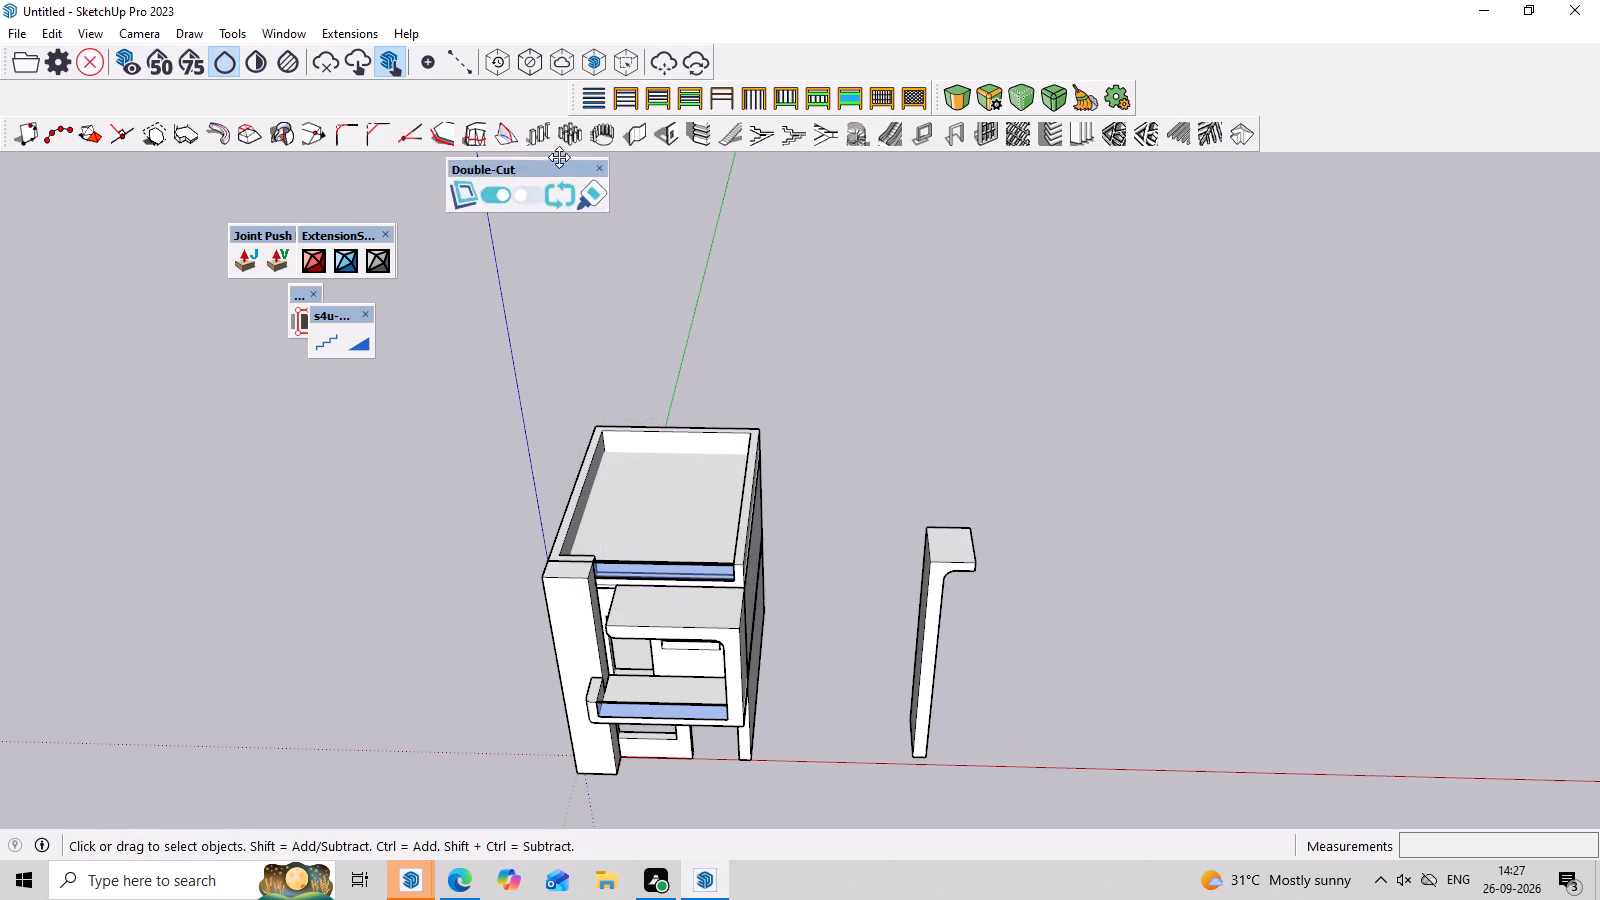
pyautogui.moveTo(559, 157); pyautogui.dragTo(737, 95)
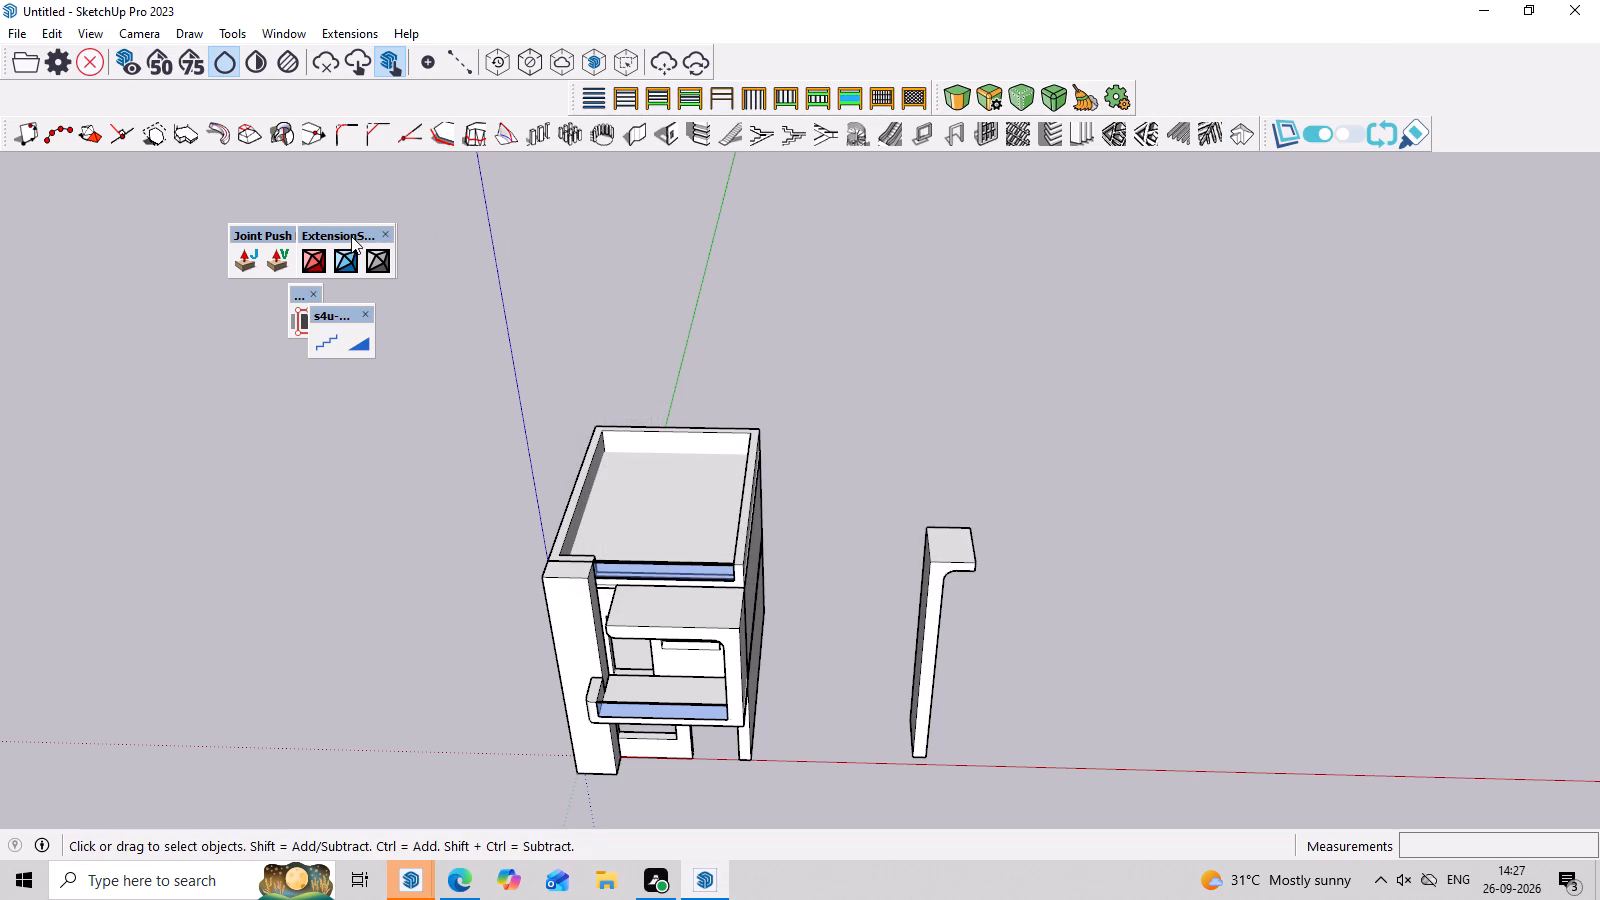
pyautogui.moveTo(351, 236); pyautogui.dragTo(415, 93)
pyautogui.rightClick(415, 93)
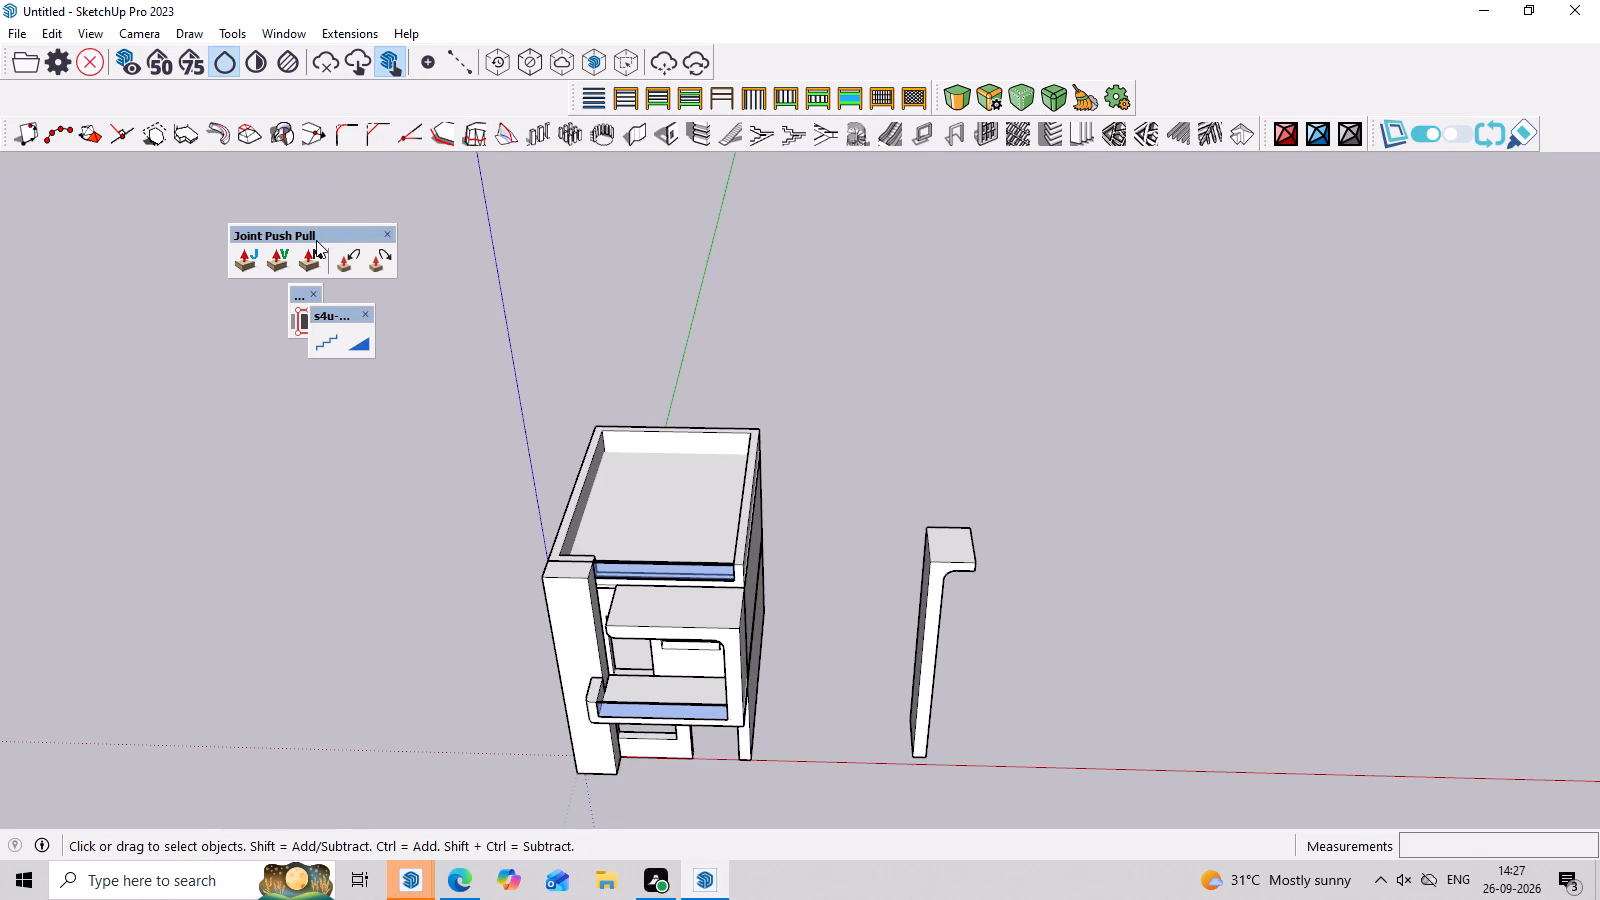
# Dock the Joint Push Pull toolbar in the first row, after Trimble Scan Essentials.
pyautogui.moveTo(316, 235); pyautogui.dragTo(784, 36)
pyautogui.moveTo(676, 98); pyautogui.dragTo(784, 36, button='right')
pyautogui.click(786, 35)
pyautogui.rightClick(786, 35)
pyautogui.click(786, 33)
pyautogui.rightClick(786, 33)
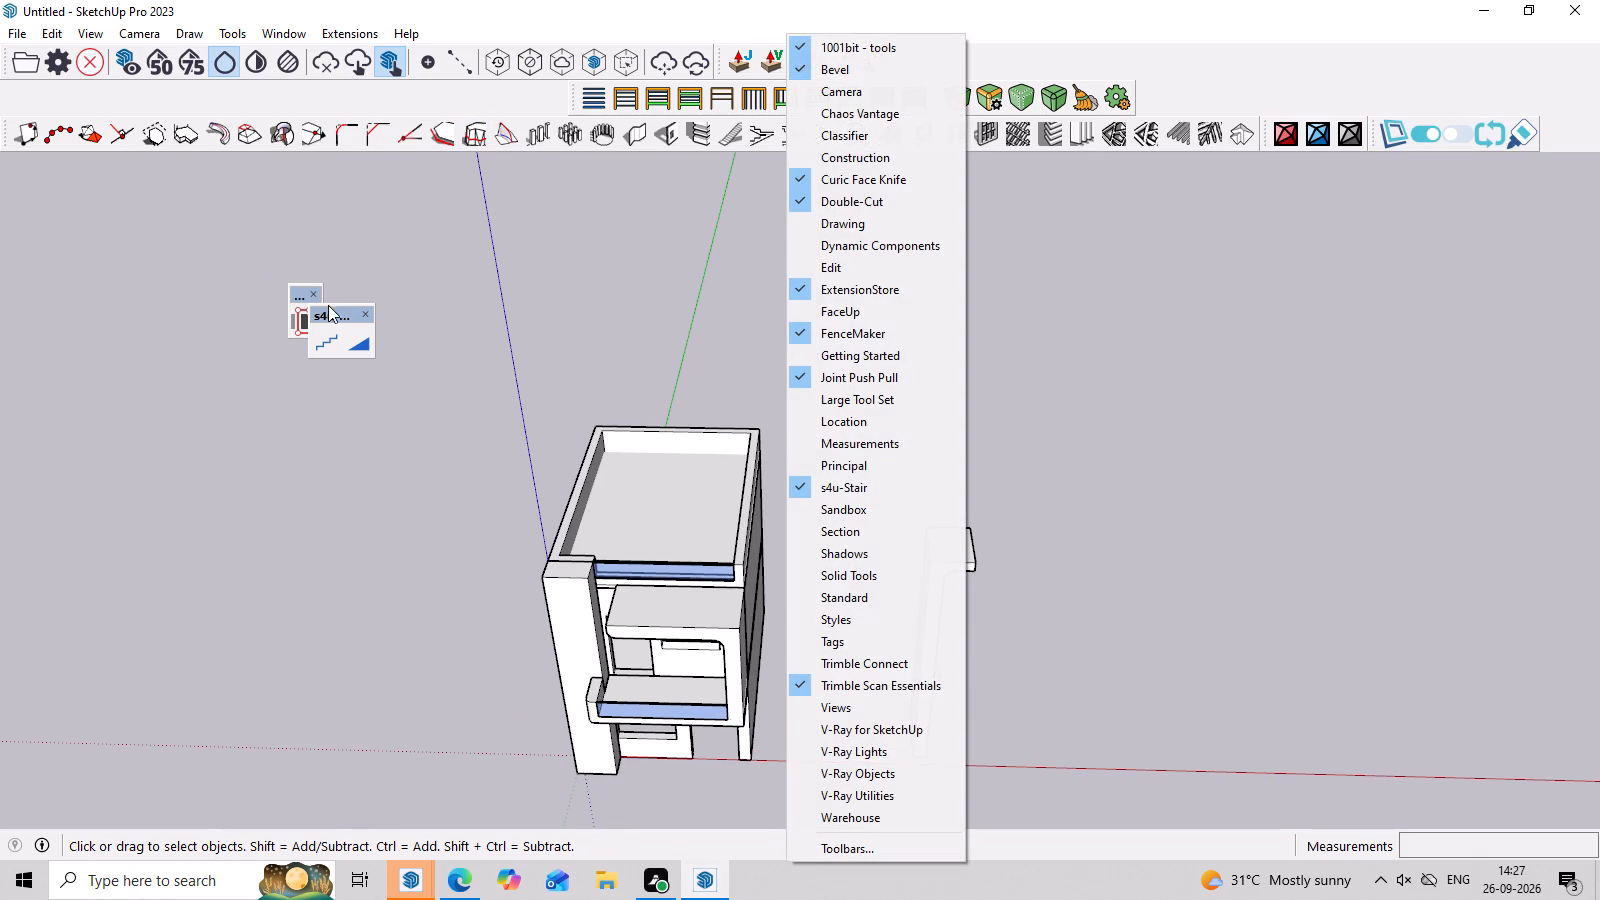
# Dock the s4u-Stair toolbar ahead of FenceMaker in the second row and dismiss the Get Active Extensions dialog.
pyautogui.moveTo(328, 313); pyautogui.dragTo(510, 83)
pyautogui.click(510, 83)
pyautogui.rightClick(510, 83)
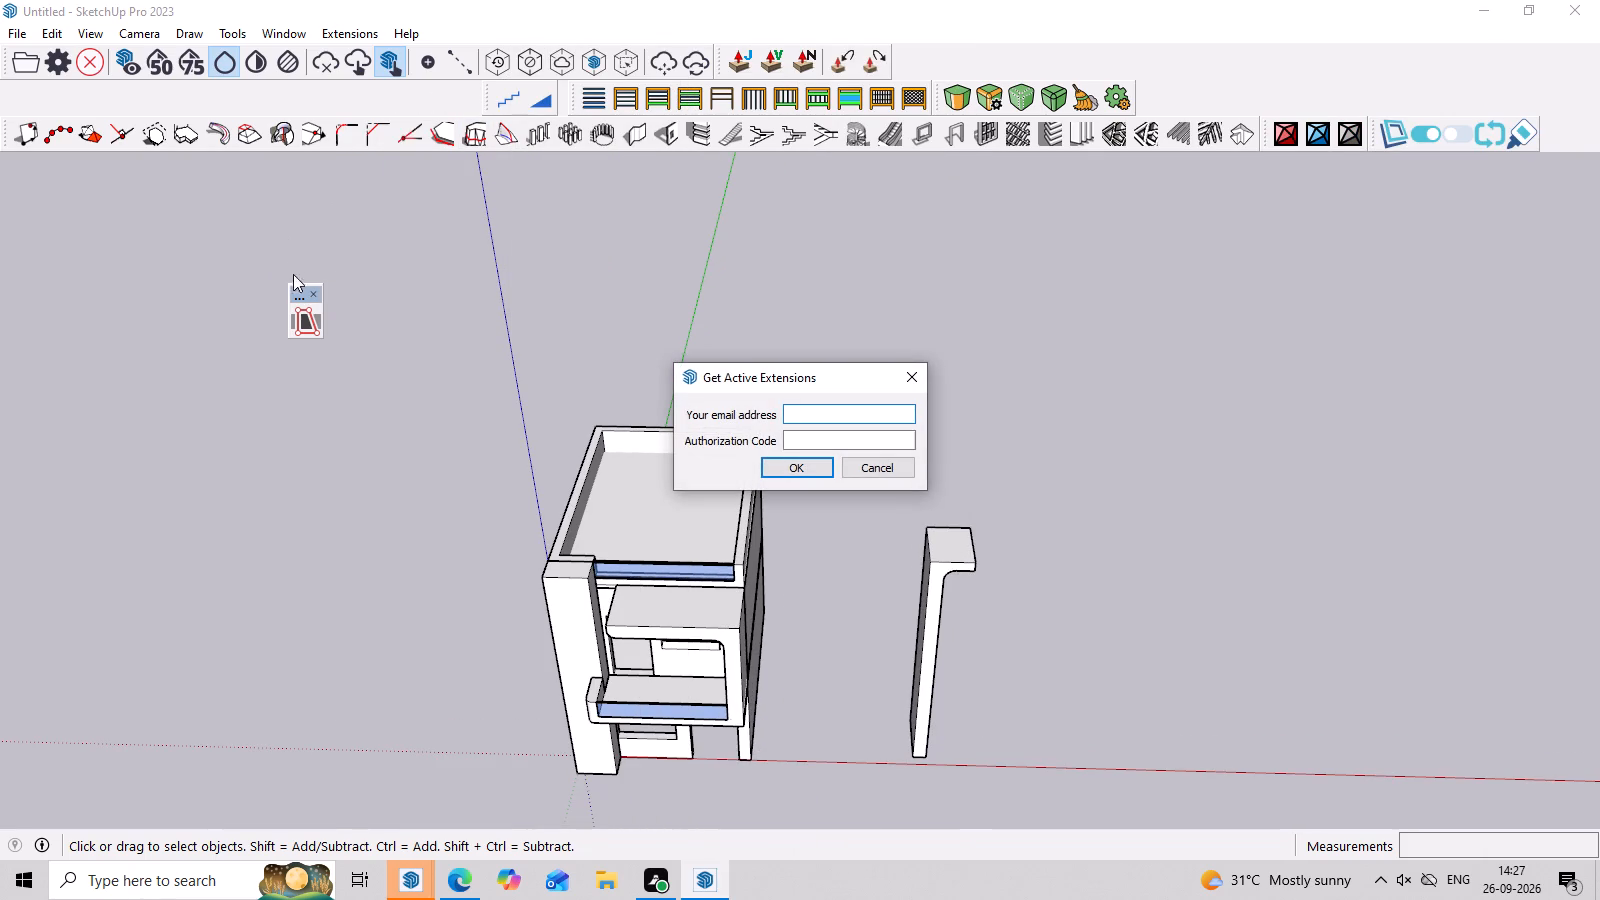
pyautogui.doubleClick(301, 287)
pyautogui.rightClick(301, 287)
pyautogui.click(910, 376)
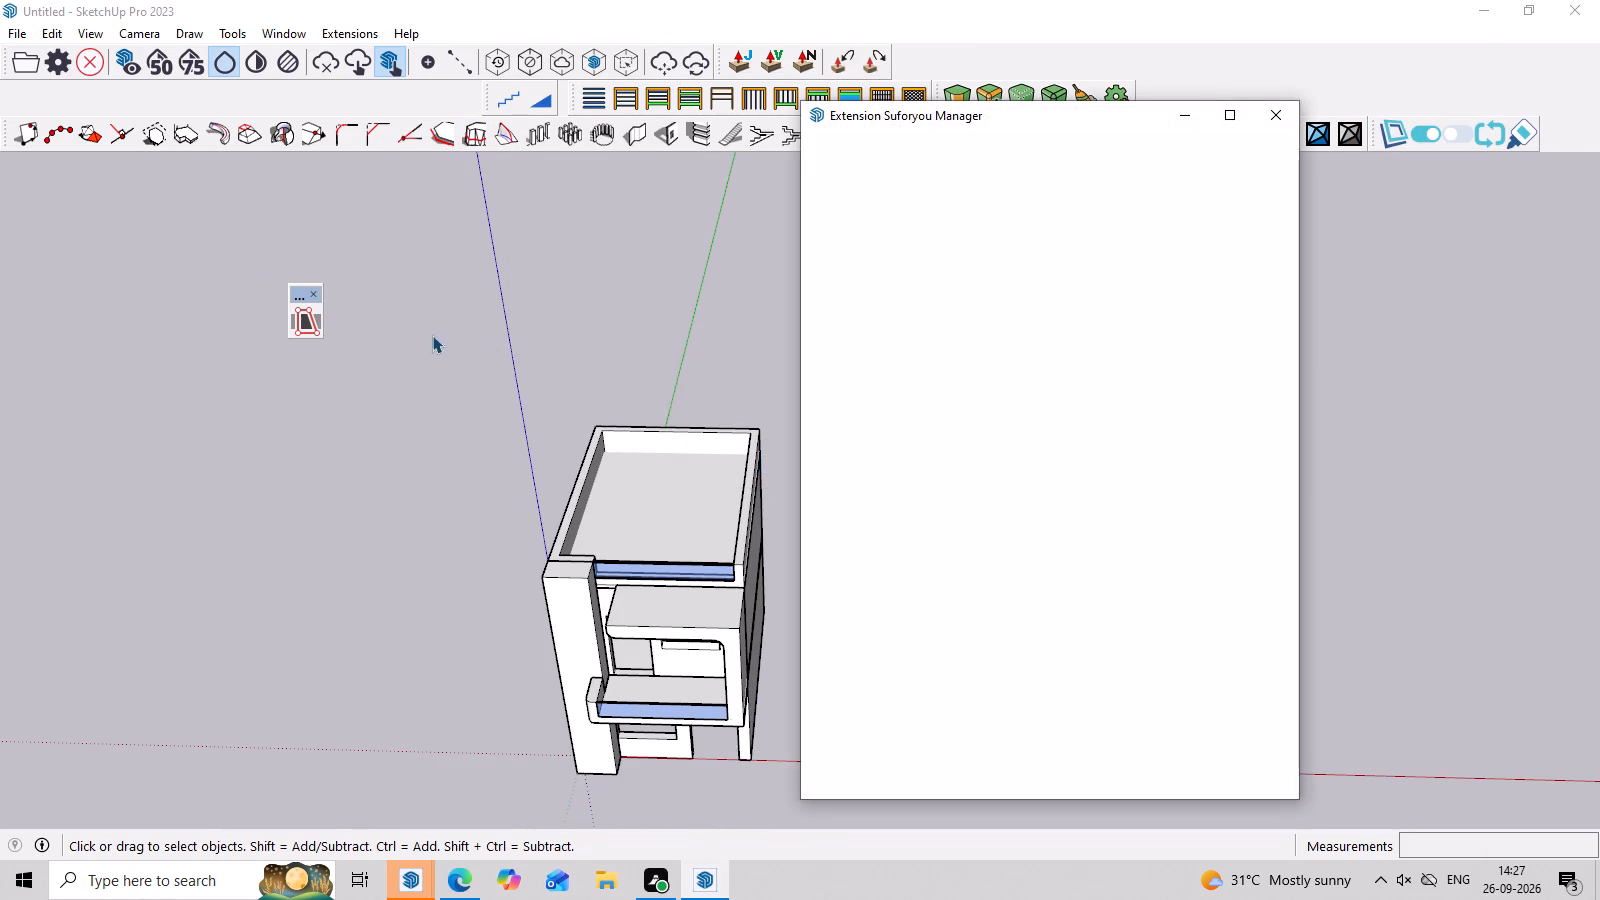
# Close the Extension Suforyou Manager window and dock the Curic Face Knife toolbar ahead of s4u-Stair in the second row.
pyautogui.click(1278, 120)
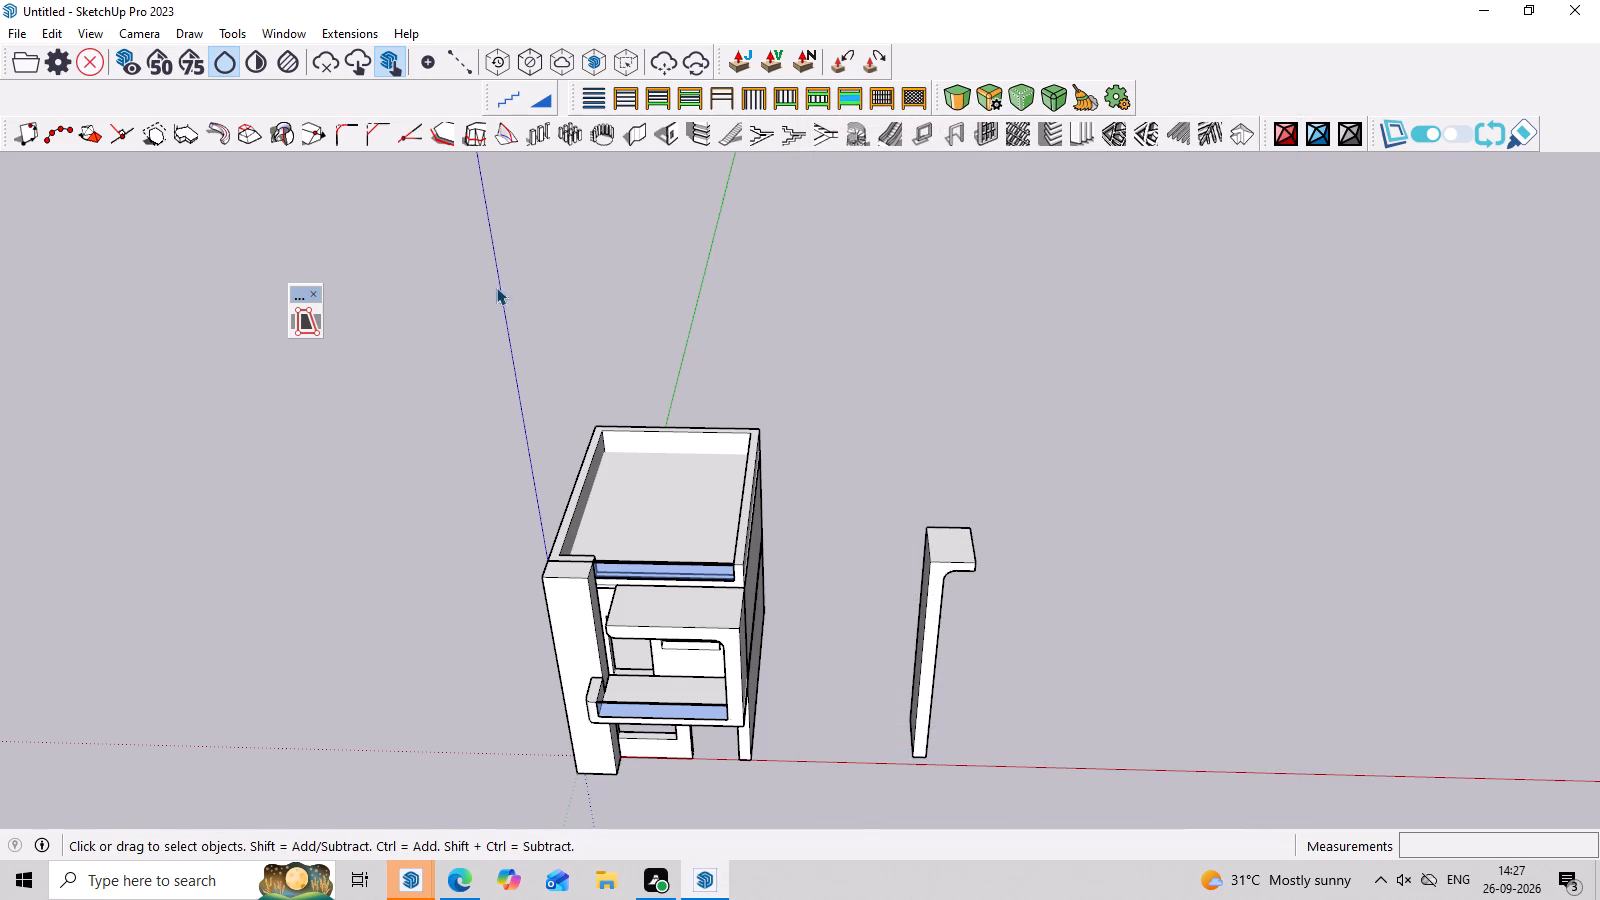
pyautogui.moveTo(295, 297); pyautogui.dragTo(450, 87)
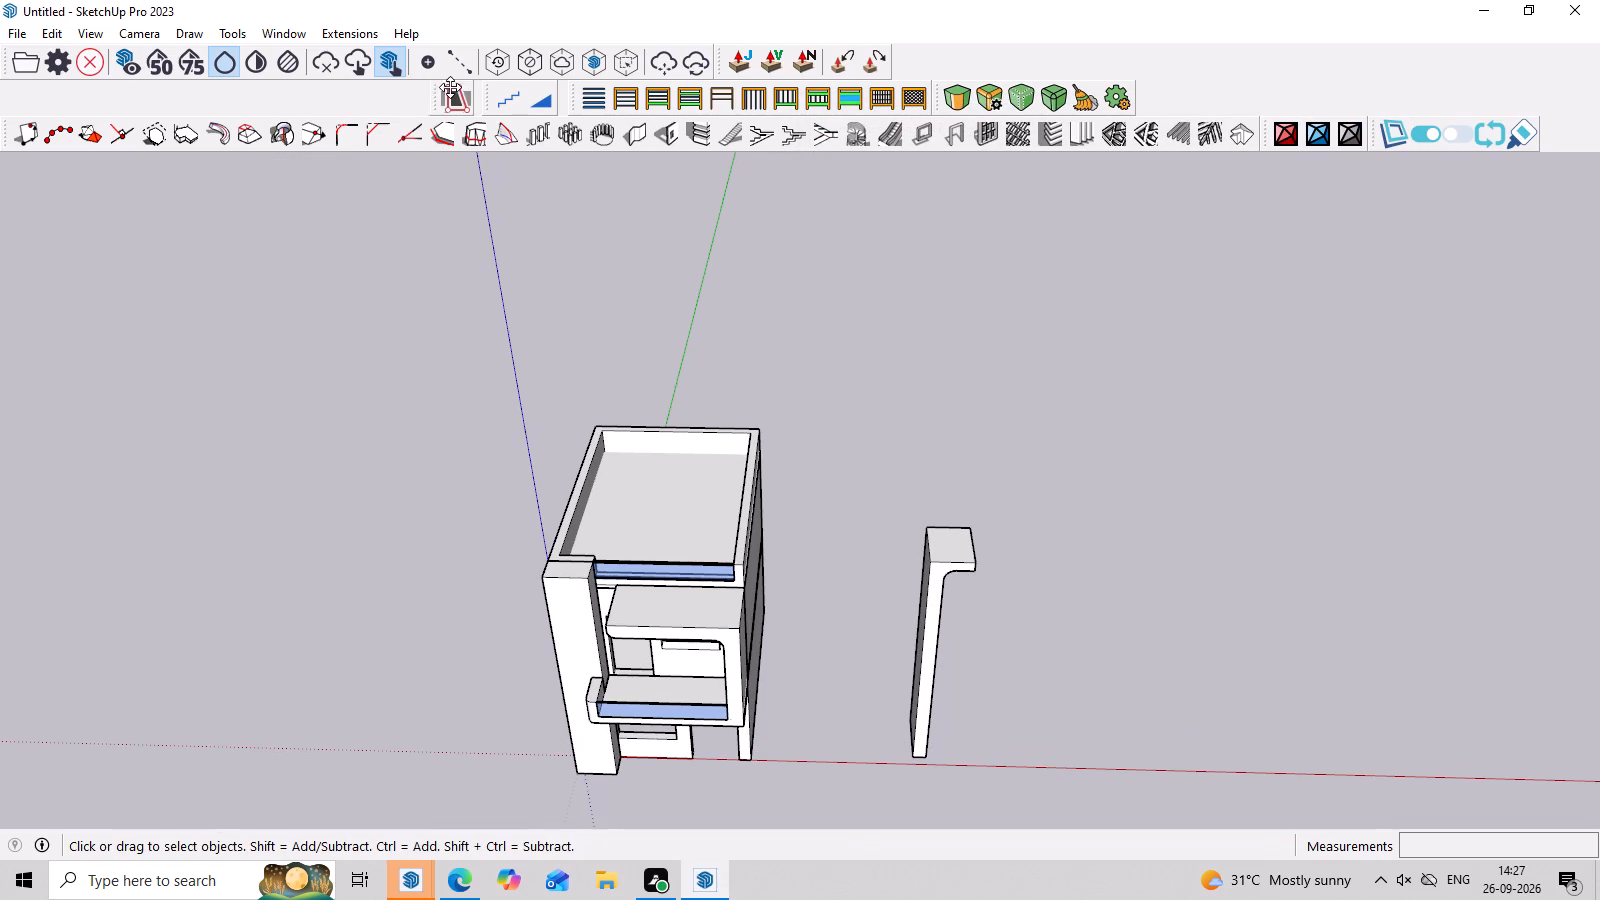
pyautogui.moveTo(450, 87); pyautogui.dragTo(472, 84)
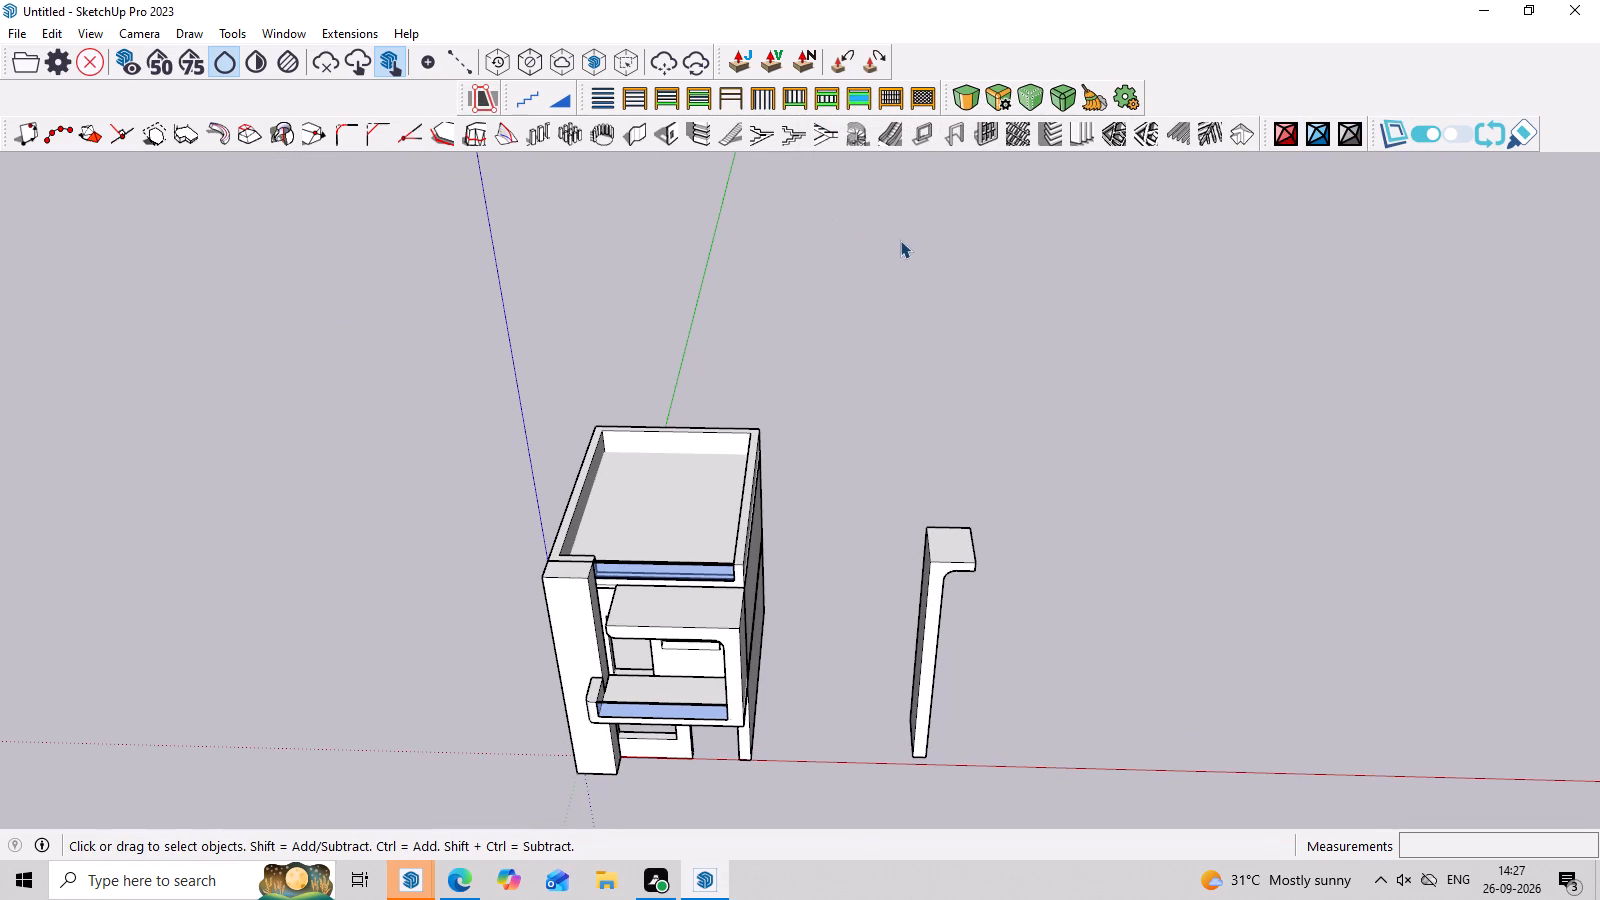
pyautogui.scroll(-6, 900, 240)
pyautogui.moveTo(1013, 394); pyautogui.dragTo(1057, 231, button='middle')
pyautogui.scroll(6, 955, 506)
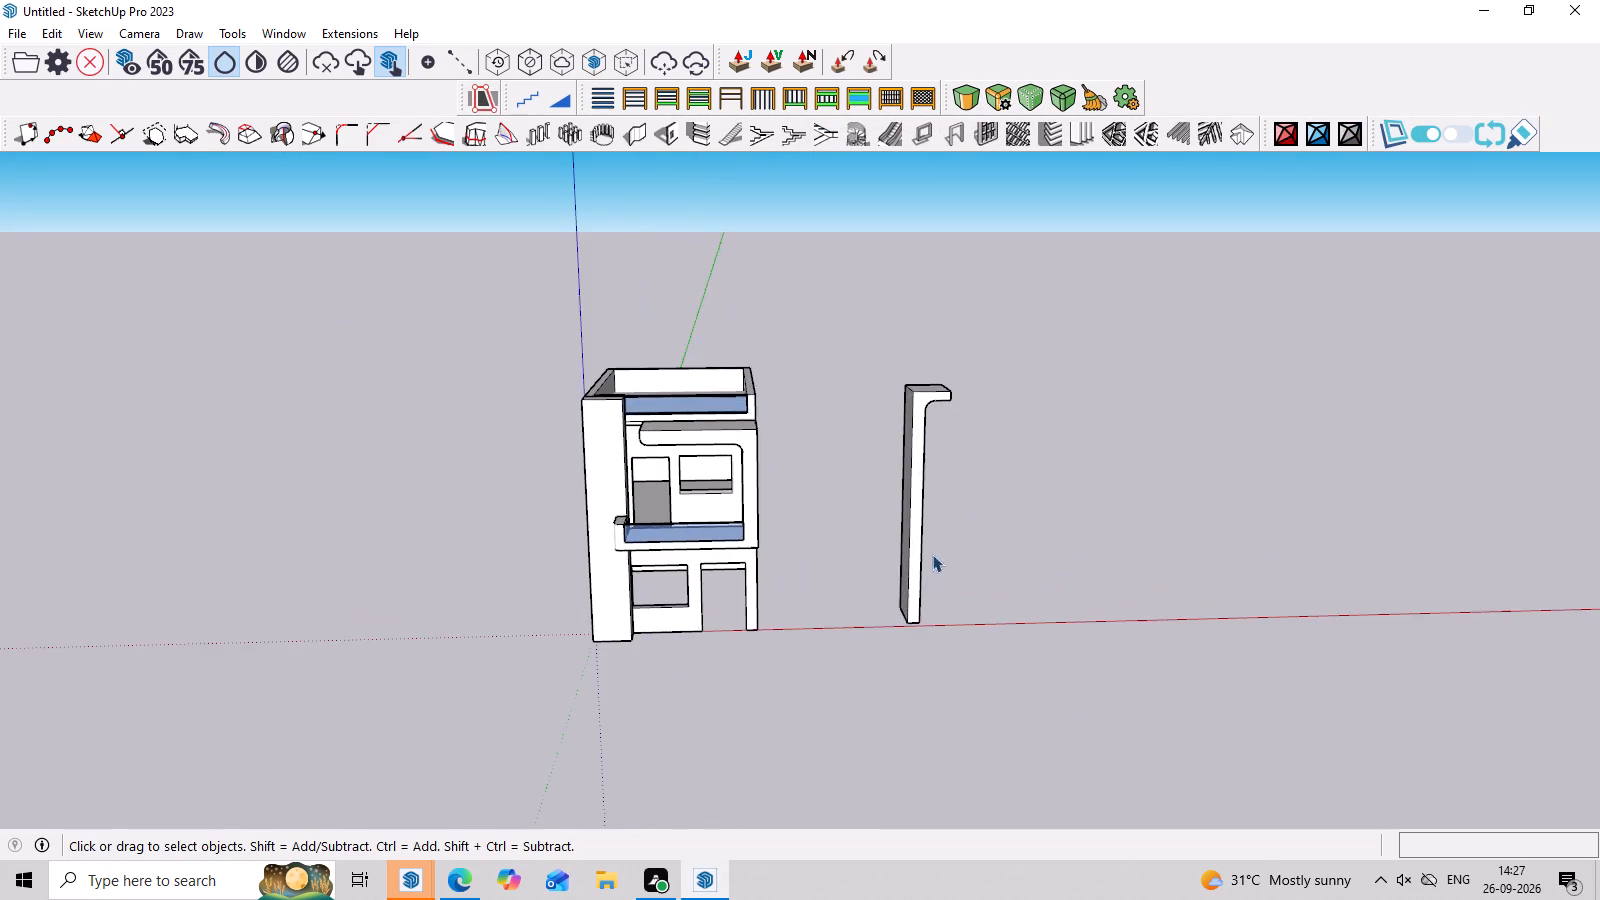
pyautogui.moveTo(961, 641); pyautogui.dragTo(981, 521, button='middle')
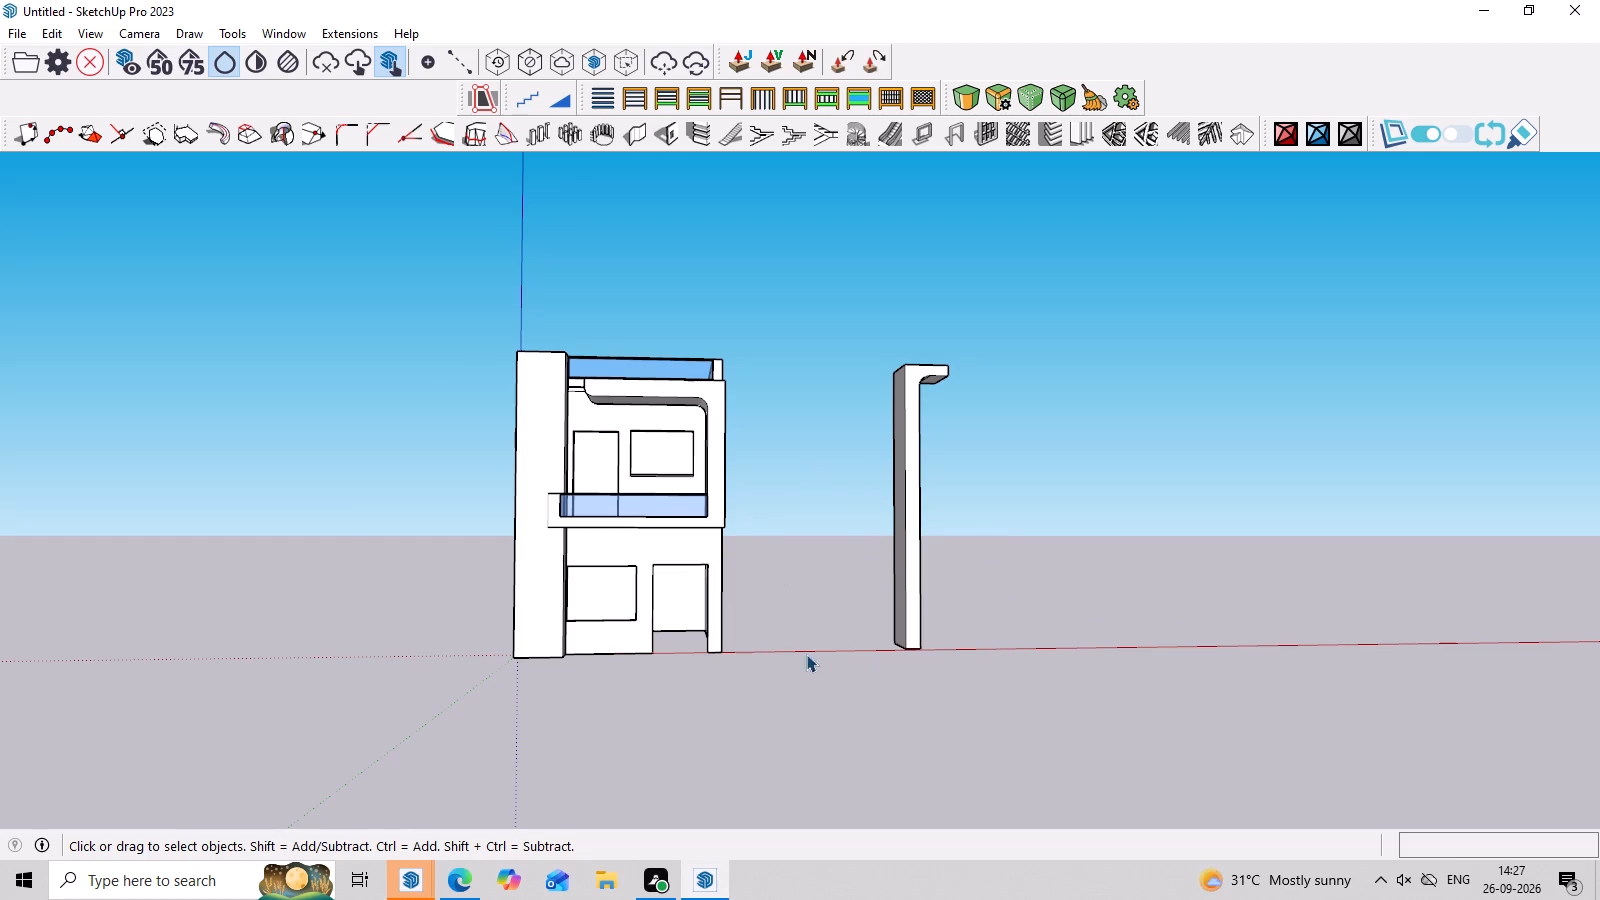
# Save the recovered model to the Desktop as ELEVATION 26.
pyautogui.click(16, 34)
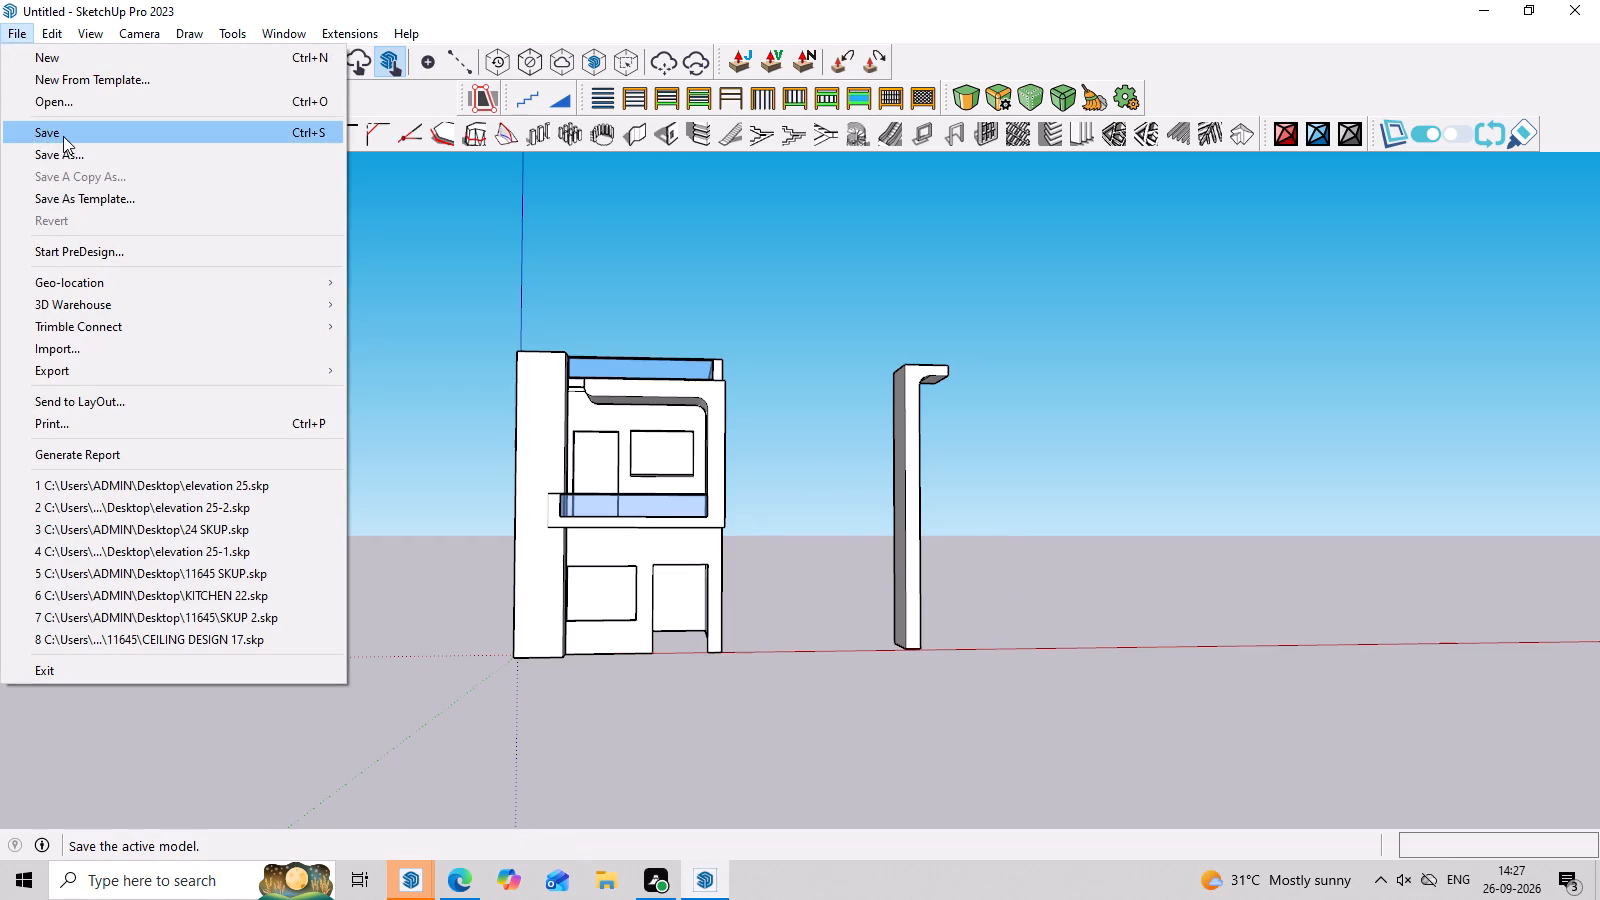
pyautogui.click(63, 136)
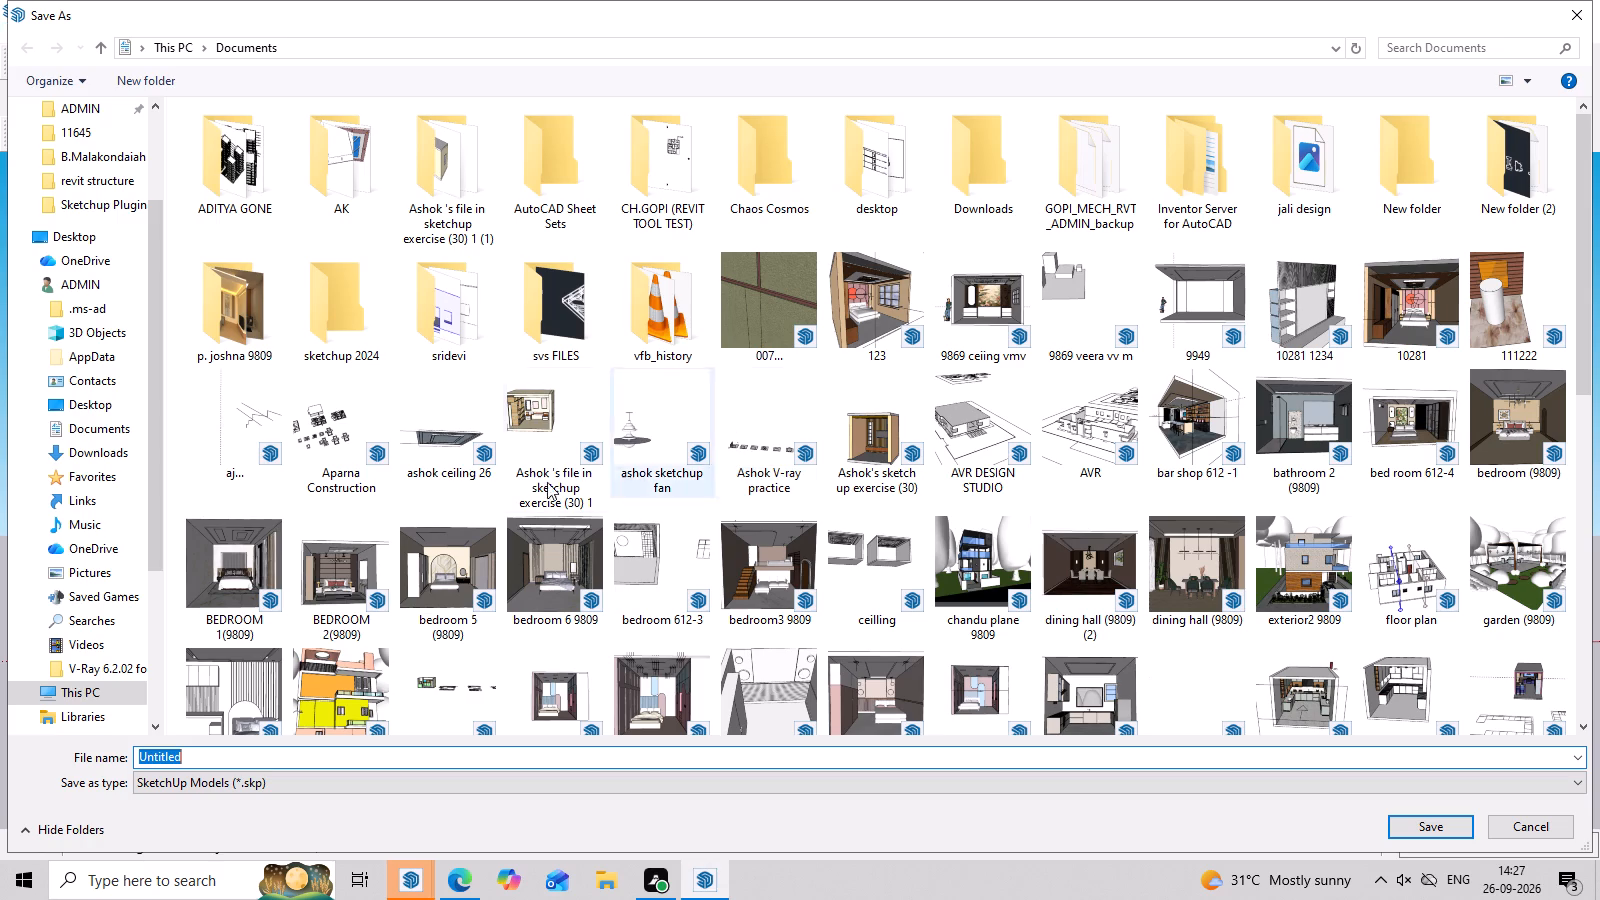
pyautogui.scroll(11, 107, 176)
pyautogui.click(108, 143)
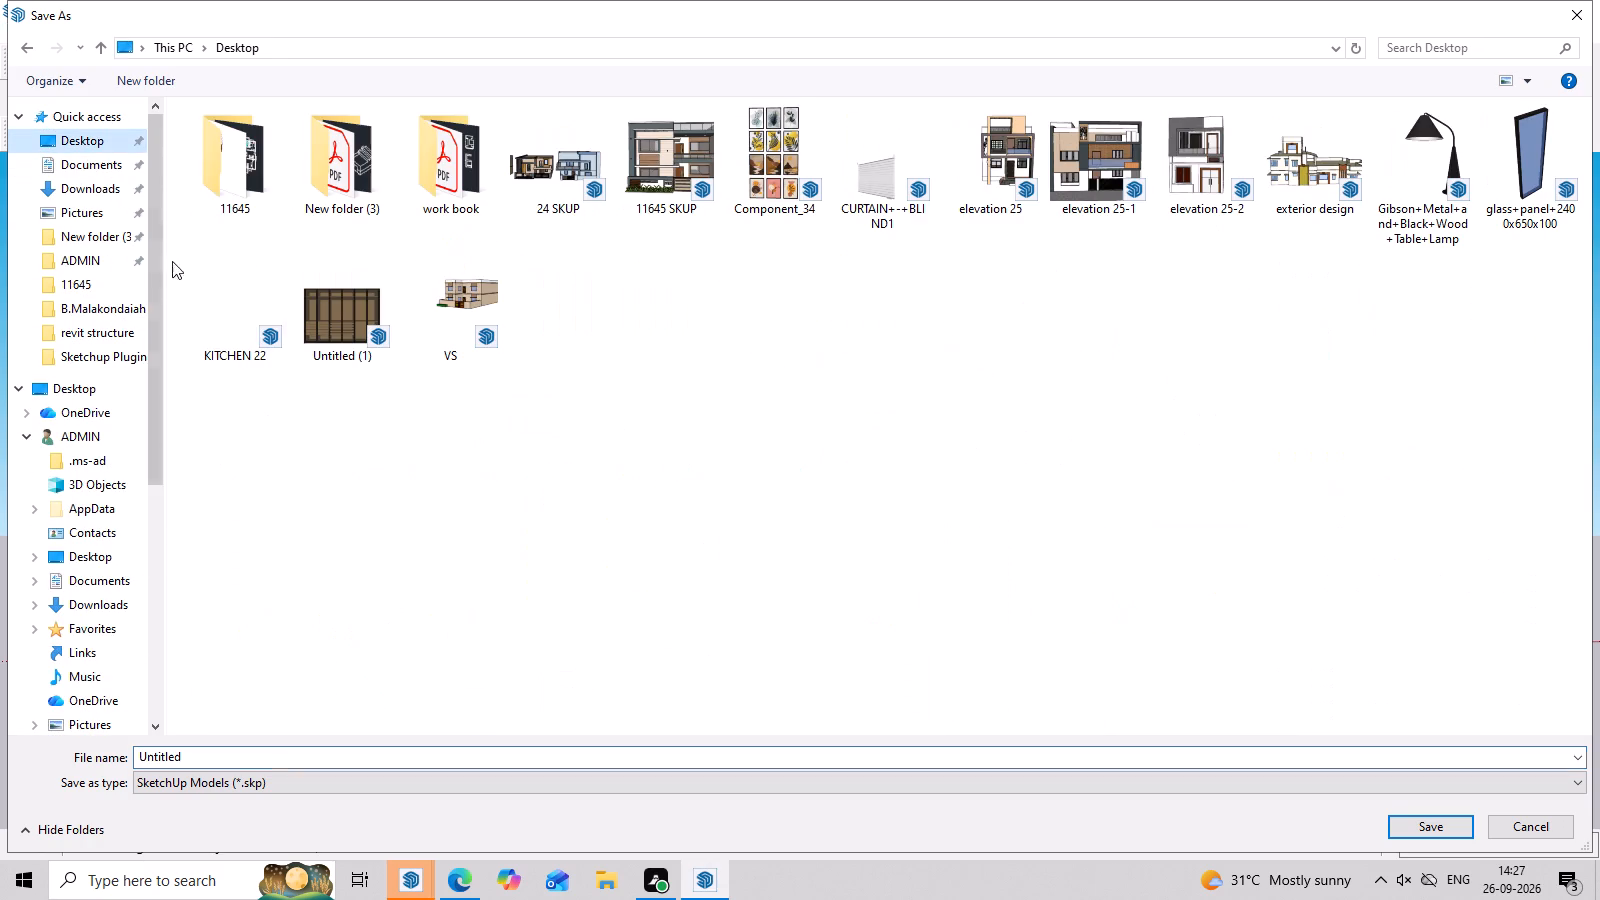
pyautogui.click(271, 751)
pyautogui.press('BackSpace')
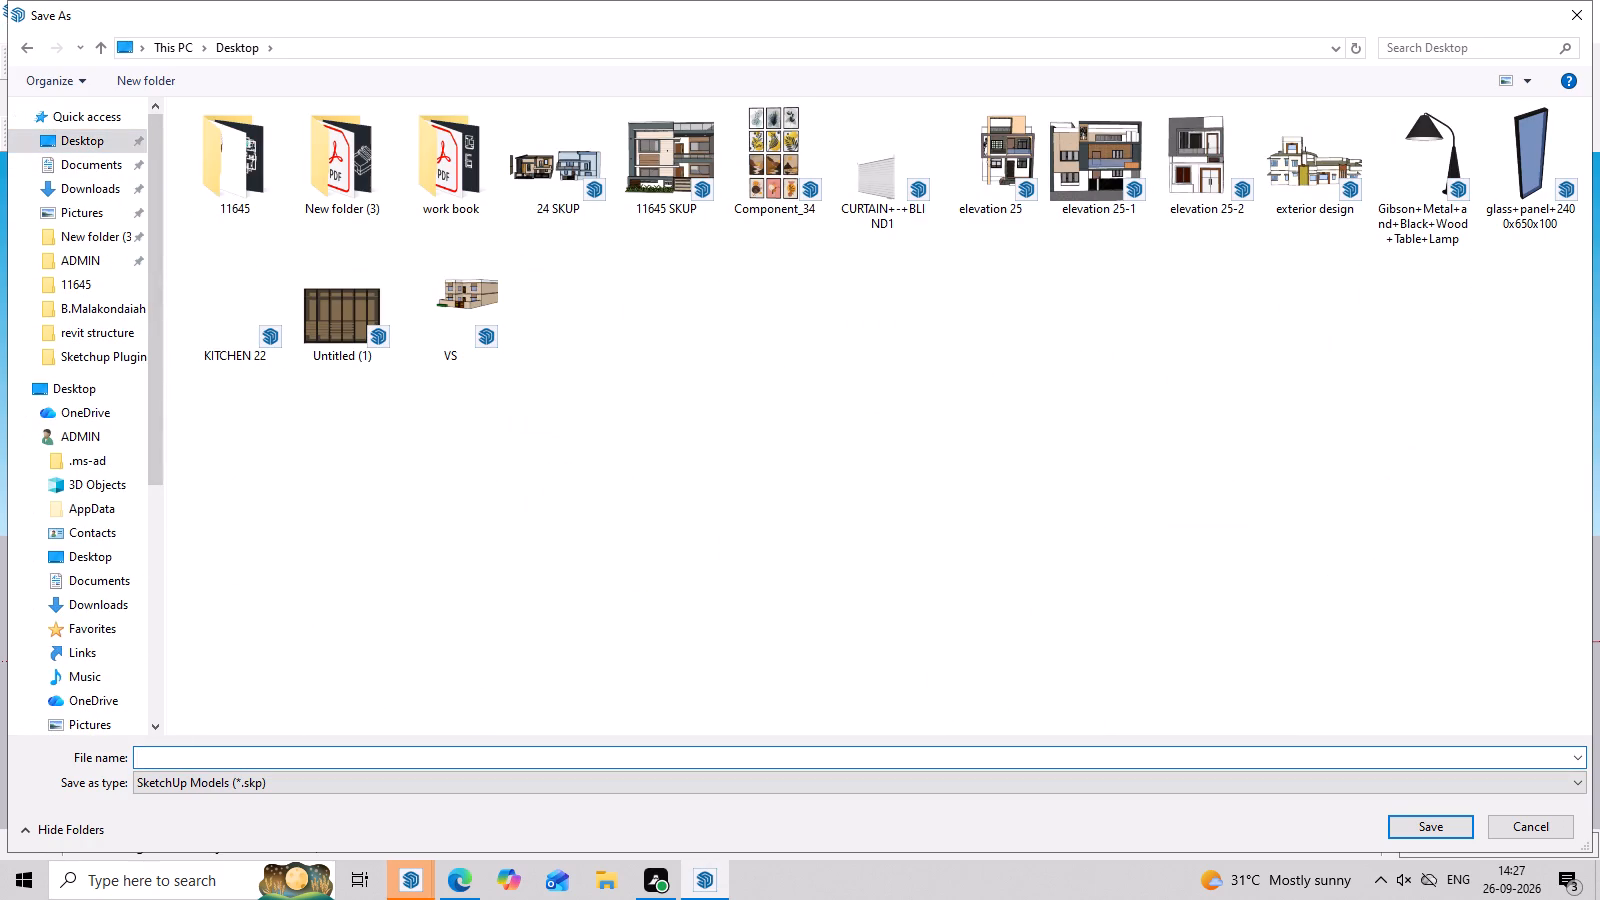
pyautogui.write('EL')
pyautogui.write('EVA')
pyautogui.write('TION')
pyautogui.press('space')
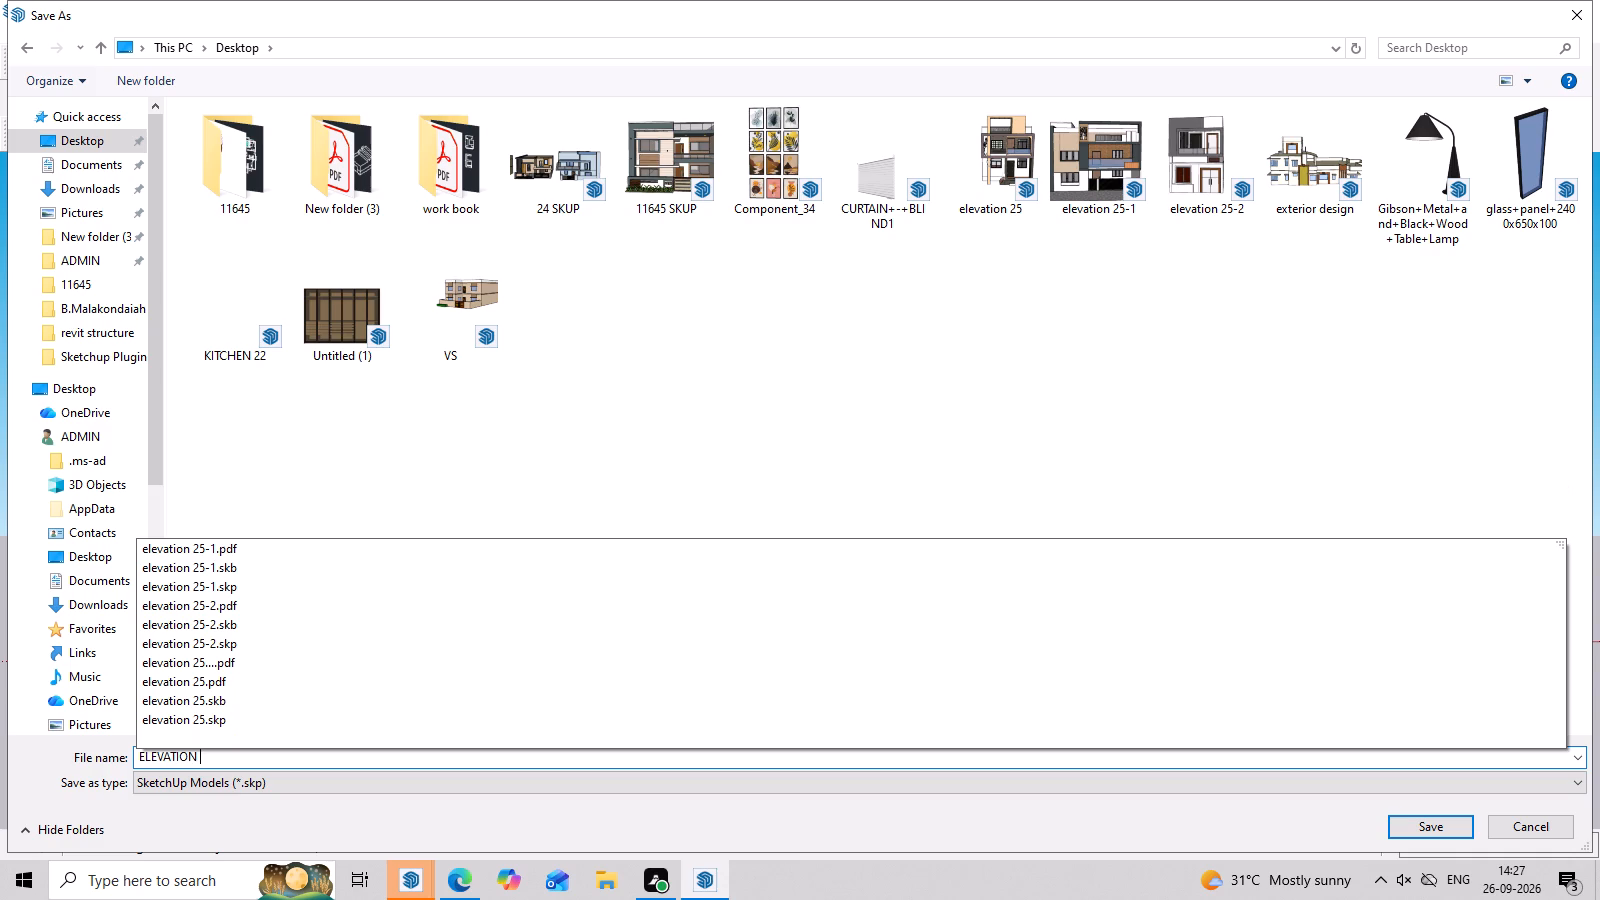
pyautogui.write('26')
pyautogui.click(1431, 821)
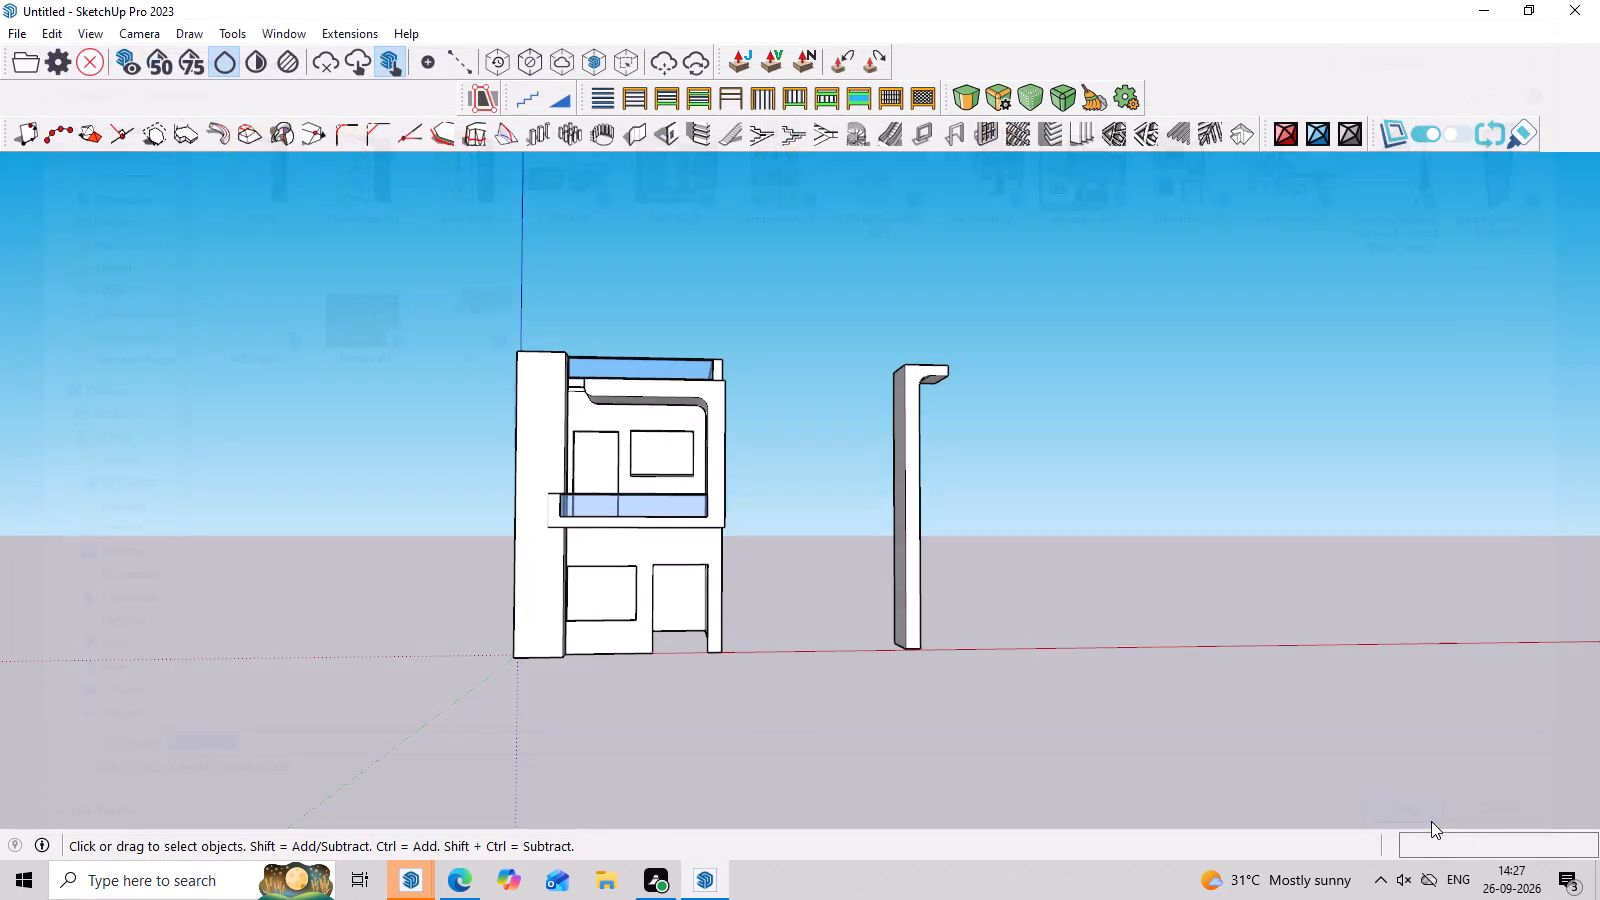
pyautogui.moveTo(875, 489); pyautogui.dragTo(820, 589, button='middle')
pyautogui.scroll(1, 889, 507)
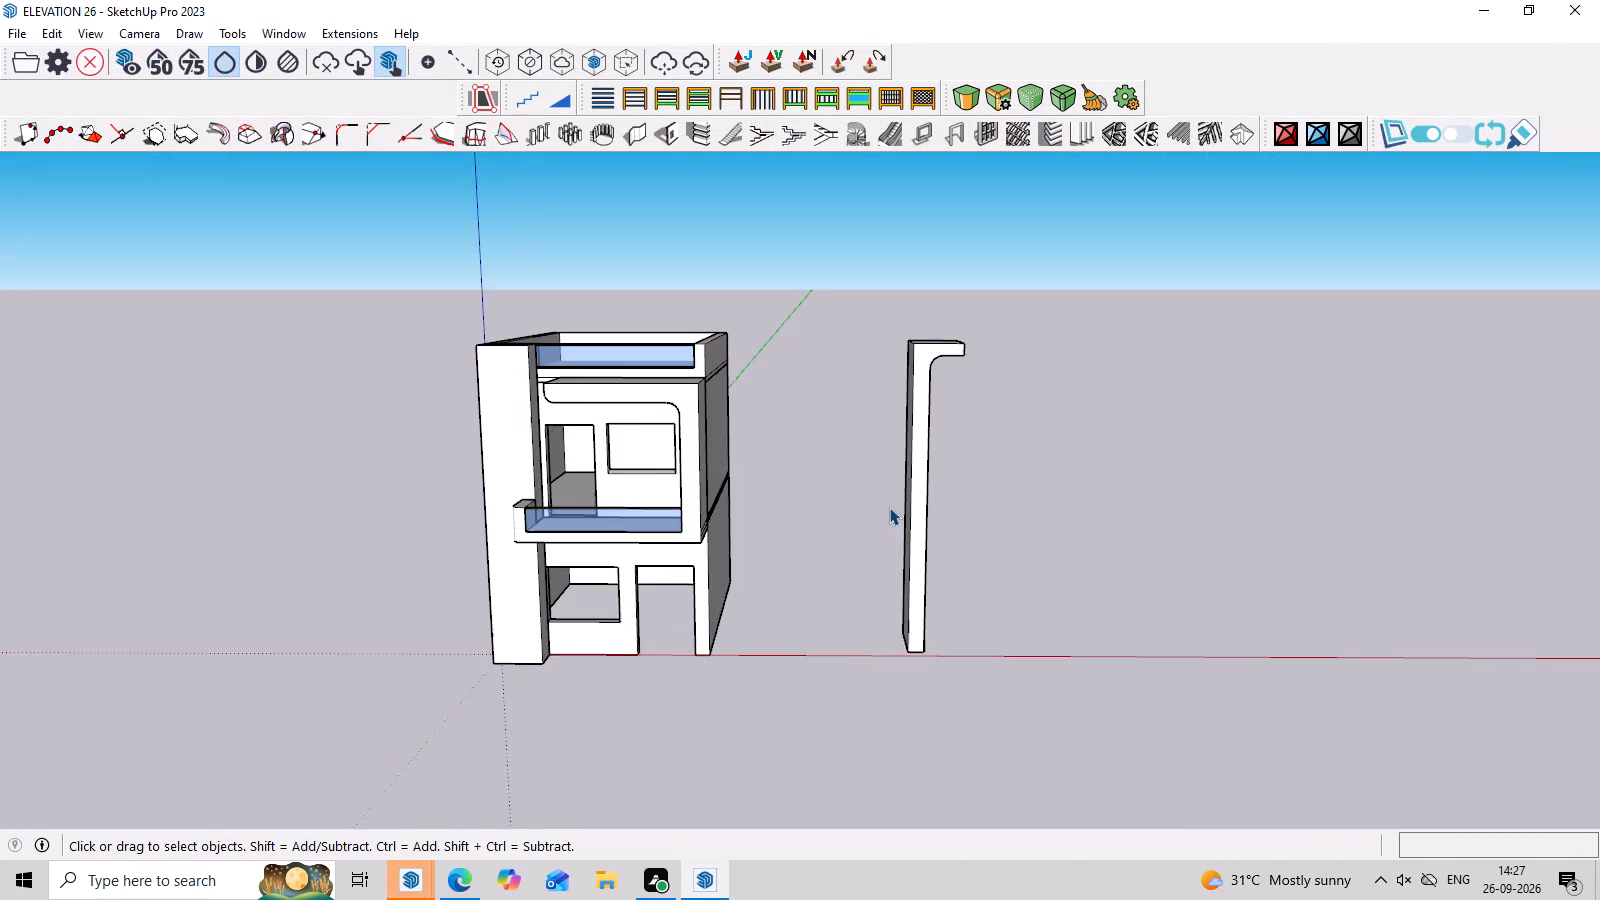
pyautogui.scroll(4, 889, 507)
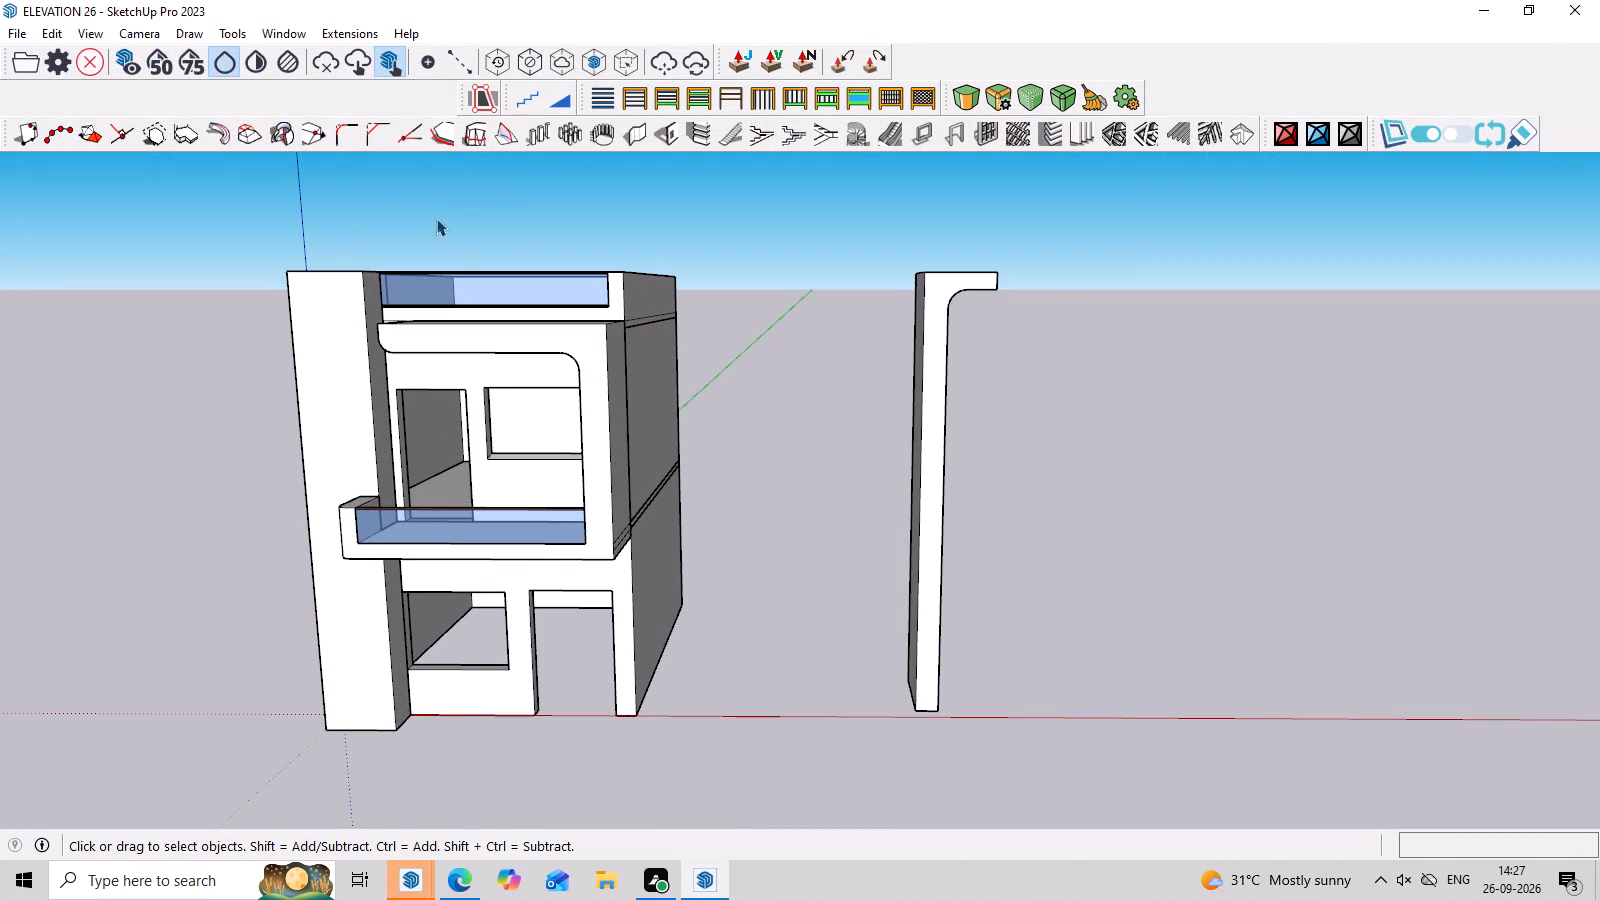
# Hide the ExtensionStore and Trimble Scan Essentials toolbars.
pyautogui.rightClick(420, 87)
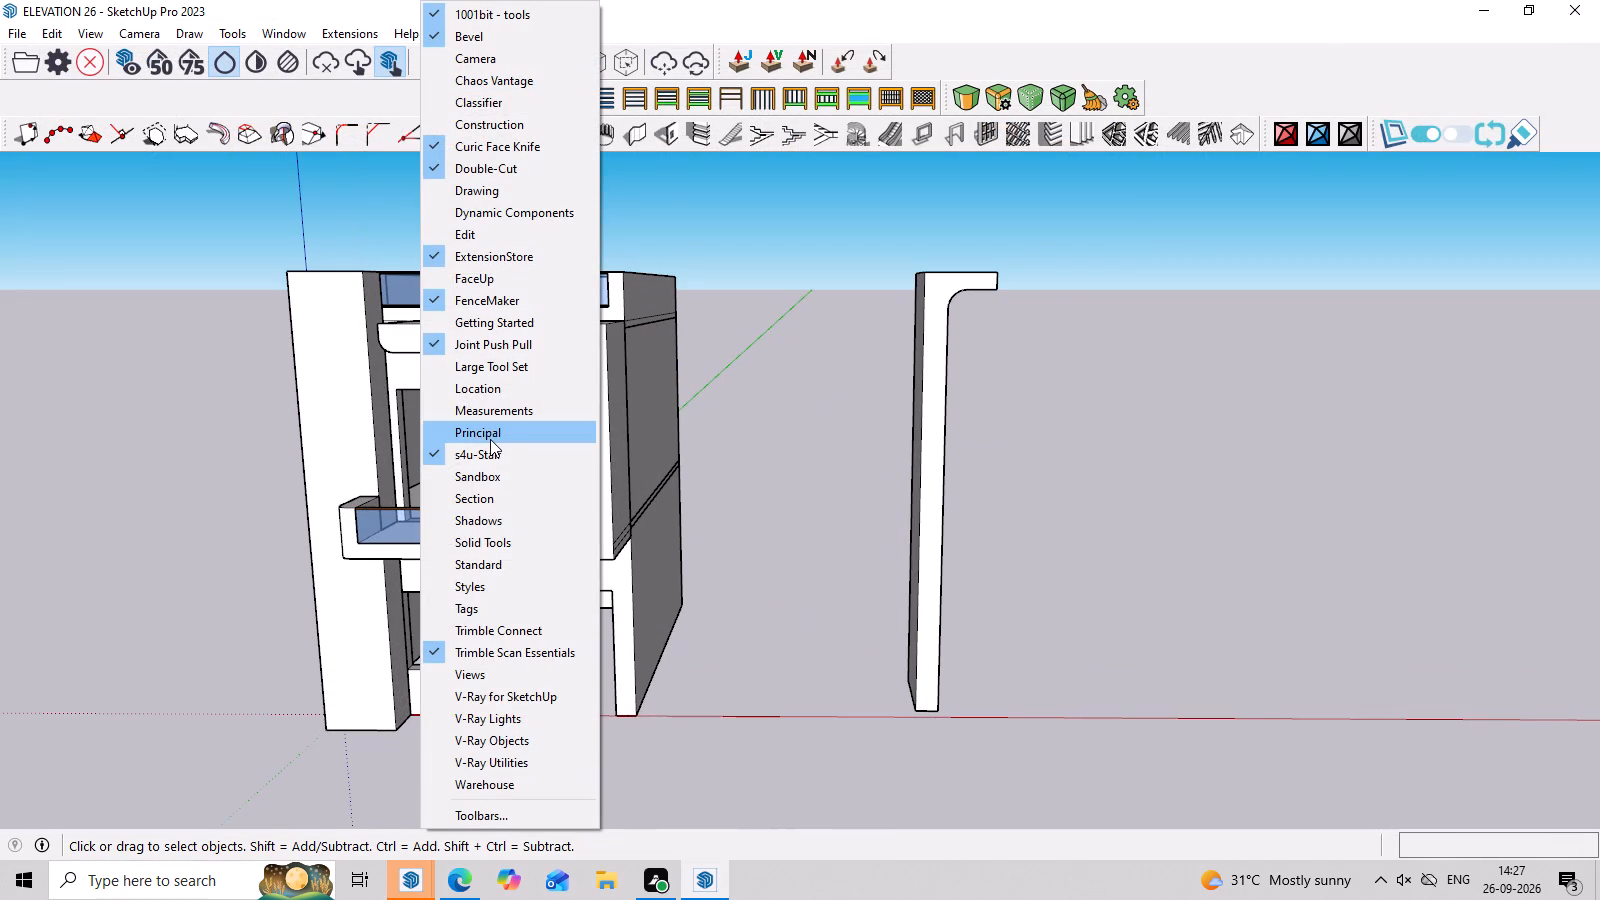
pyautogui.click(527, 258)
pyautogui.rightClick(599, 226)
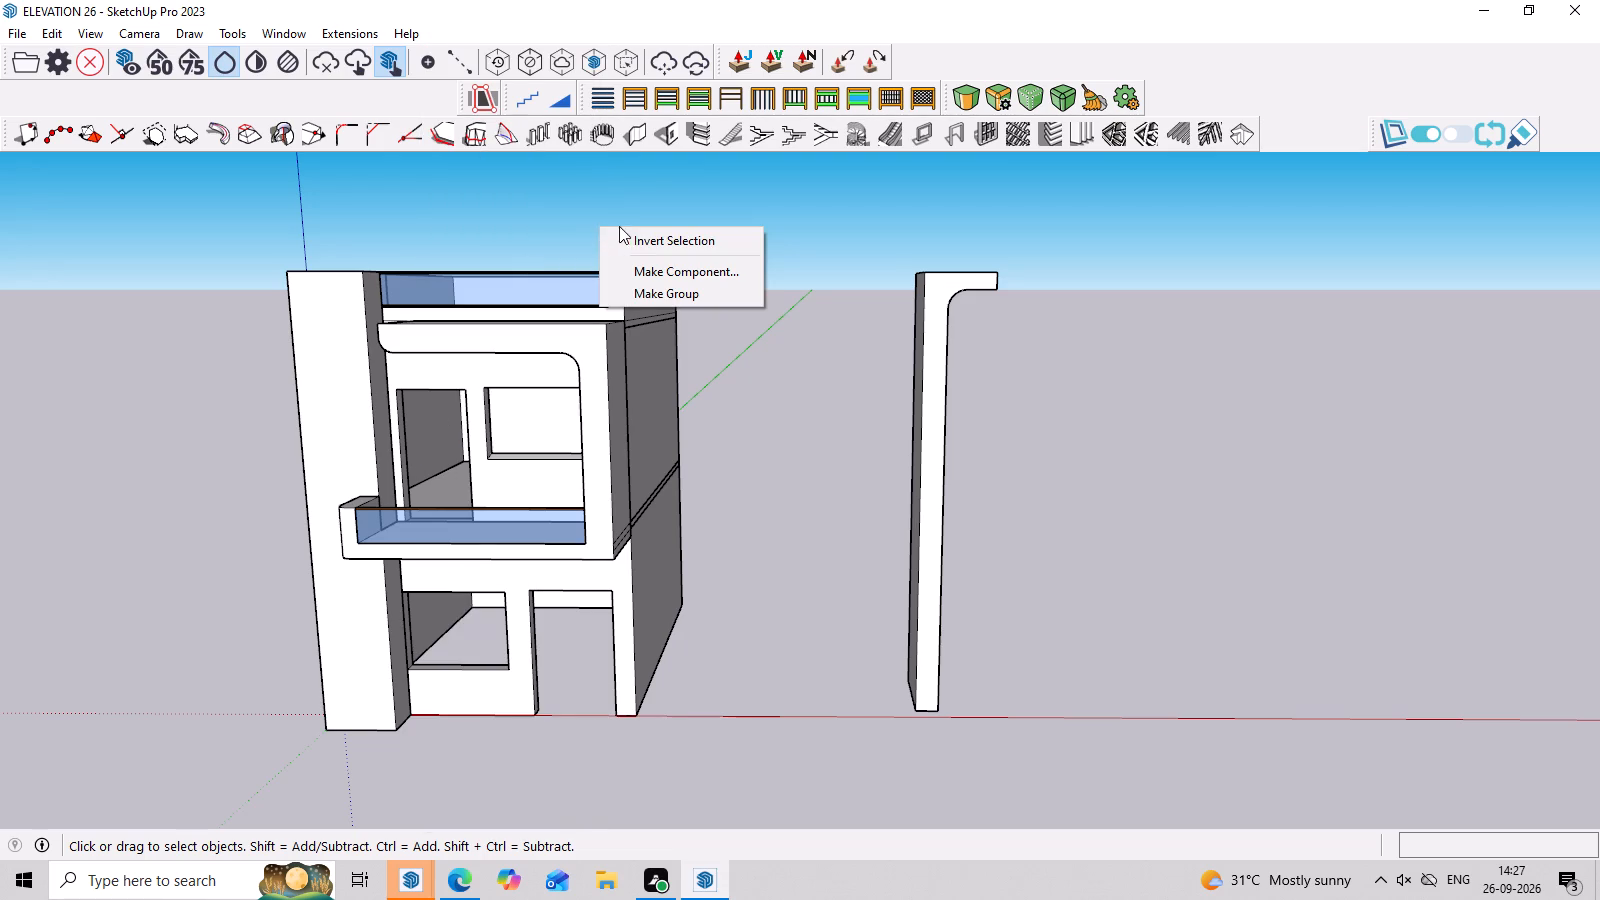
pyautogui.rightClick(1194, 43)
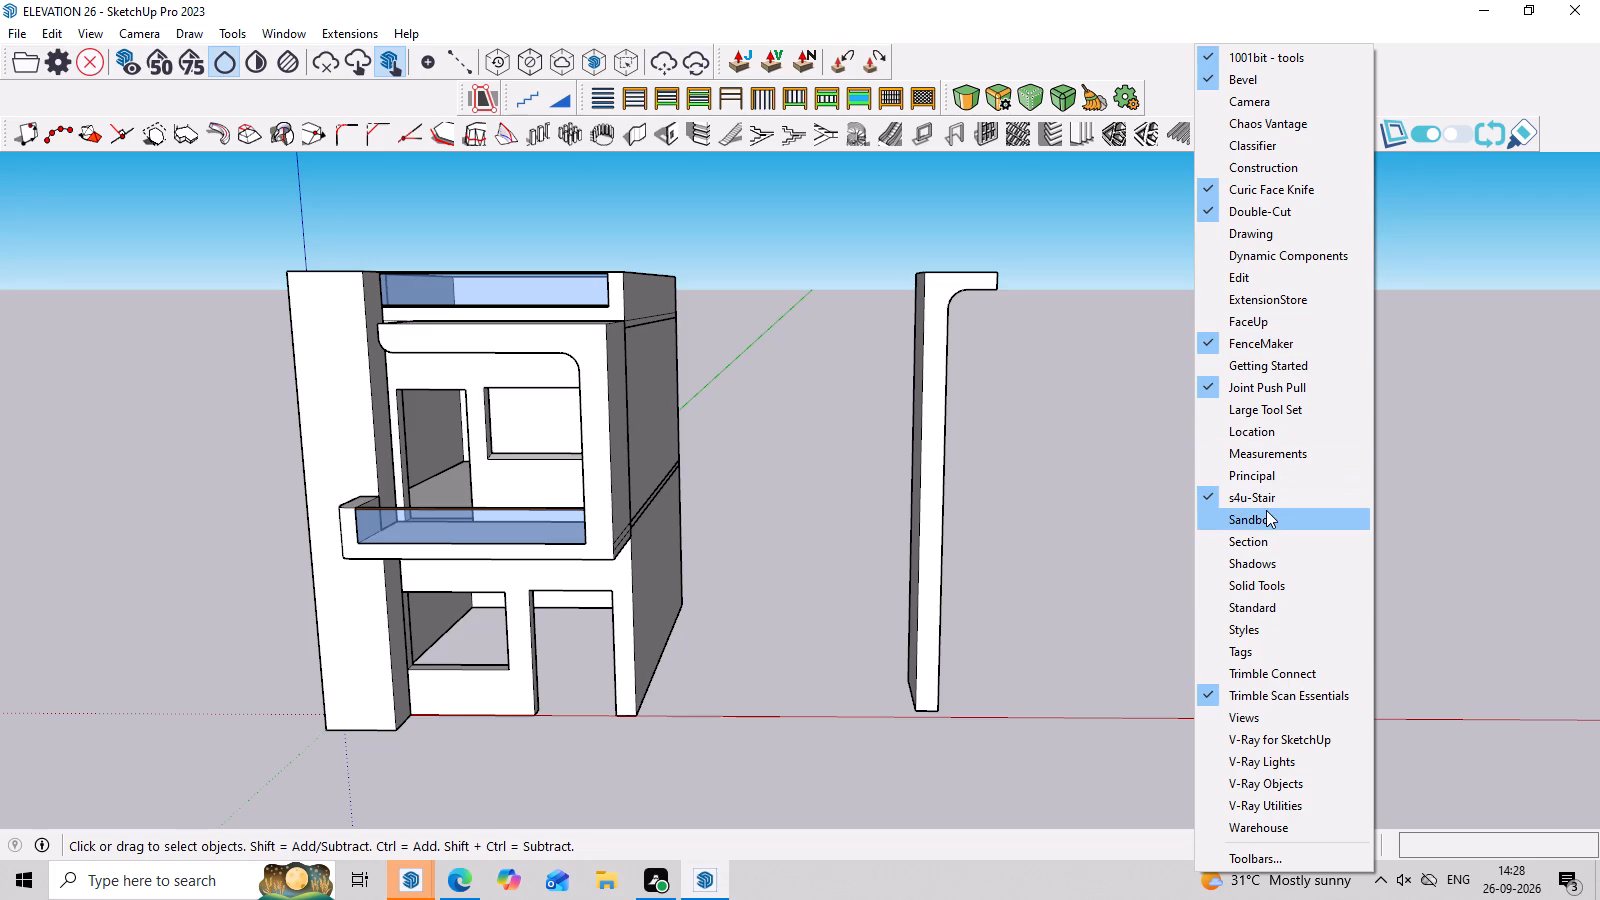
pyautogui.click(1269, 699)
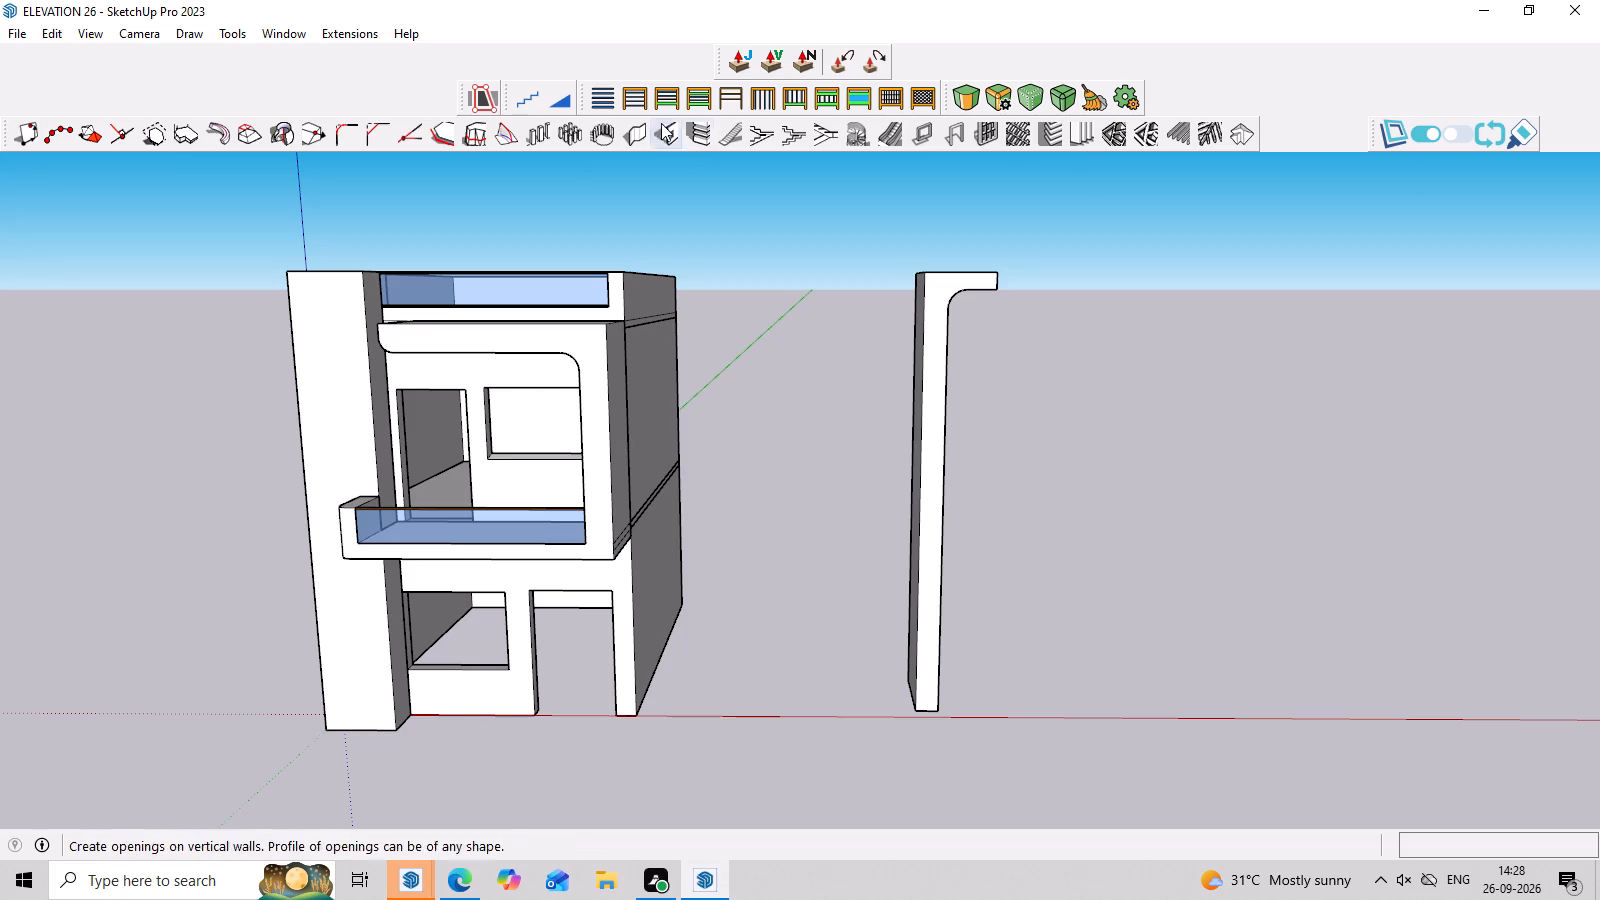
# Try to move the Double-Cut toolbar from the third row up into the first row.
pyautogui.moveTo(1370, 144); pyautogui.dragTo(1198, 50)
pyautogui.moveTo(1370, 144); pyautogui.dragTo(1354, 131, button='right')
pyautogui.moveTo(1323, 116); pyautogui.dragTo(1284, 91, button='right')
pyautogui.click(1209, 55)
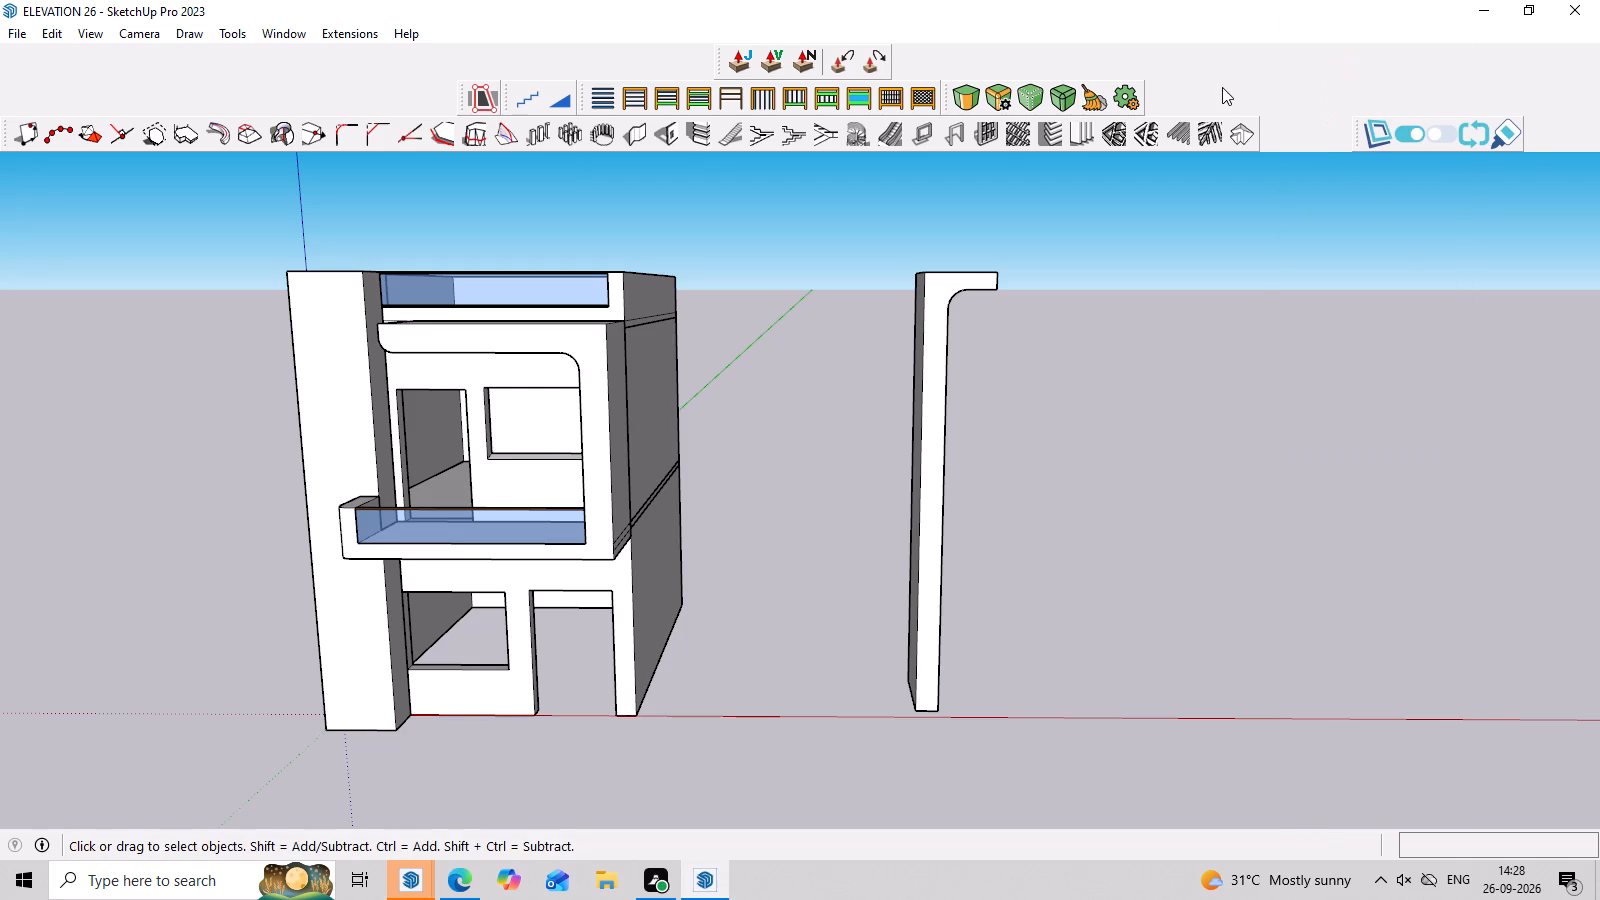
# Show the Large Tool Set toolbar and try to move it up alongside the toolbar rows.
pyautogui.rightClick(1222, 87)
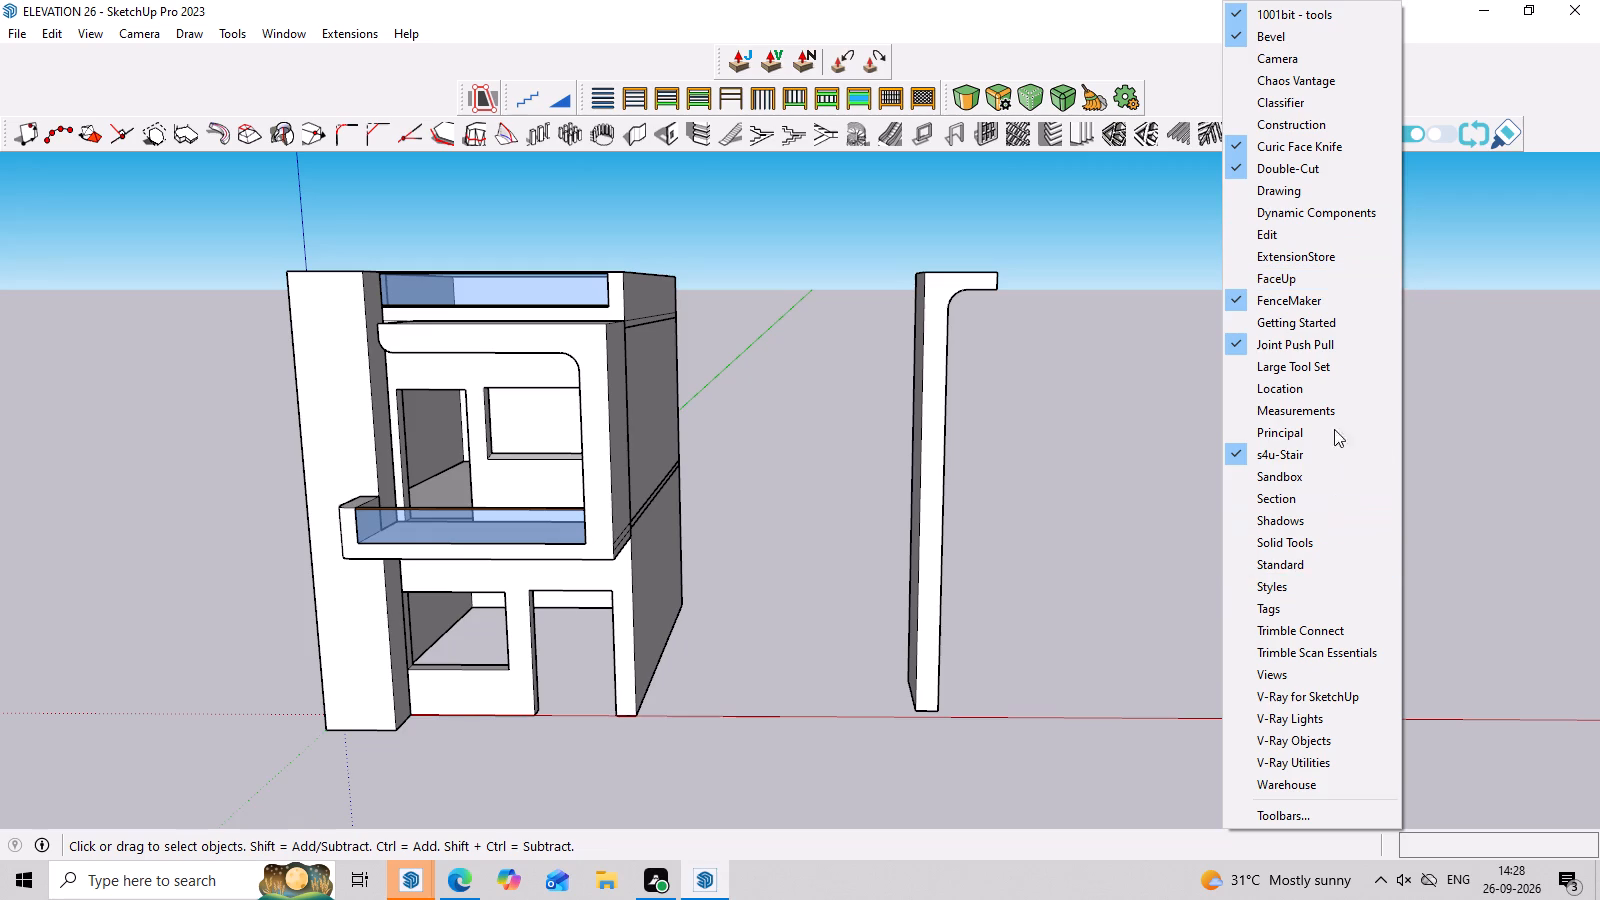
pyautogui.click(1301, 376)
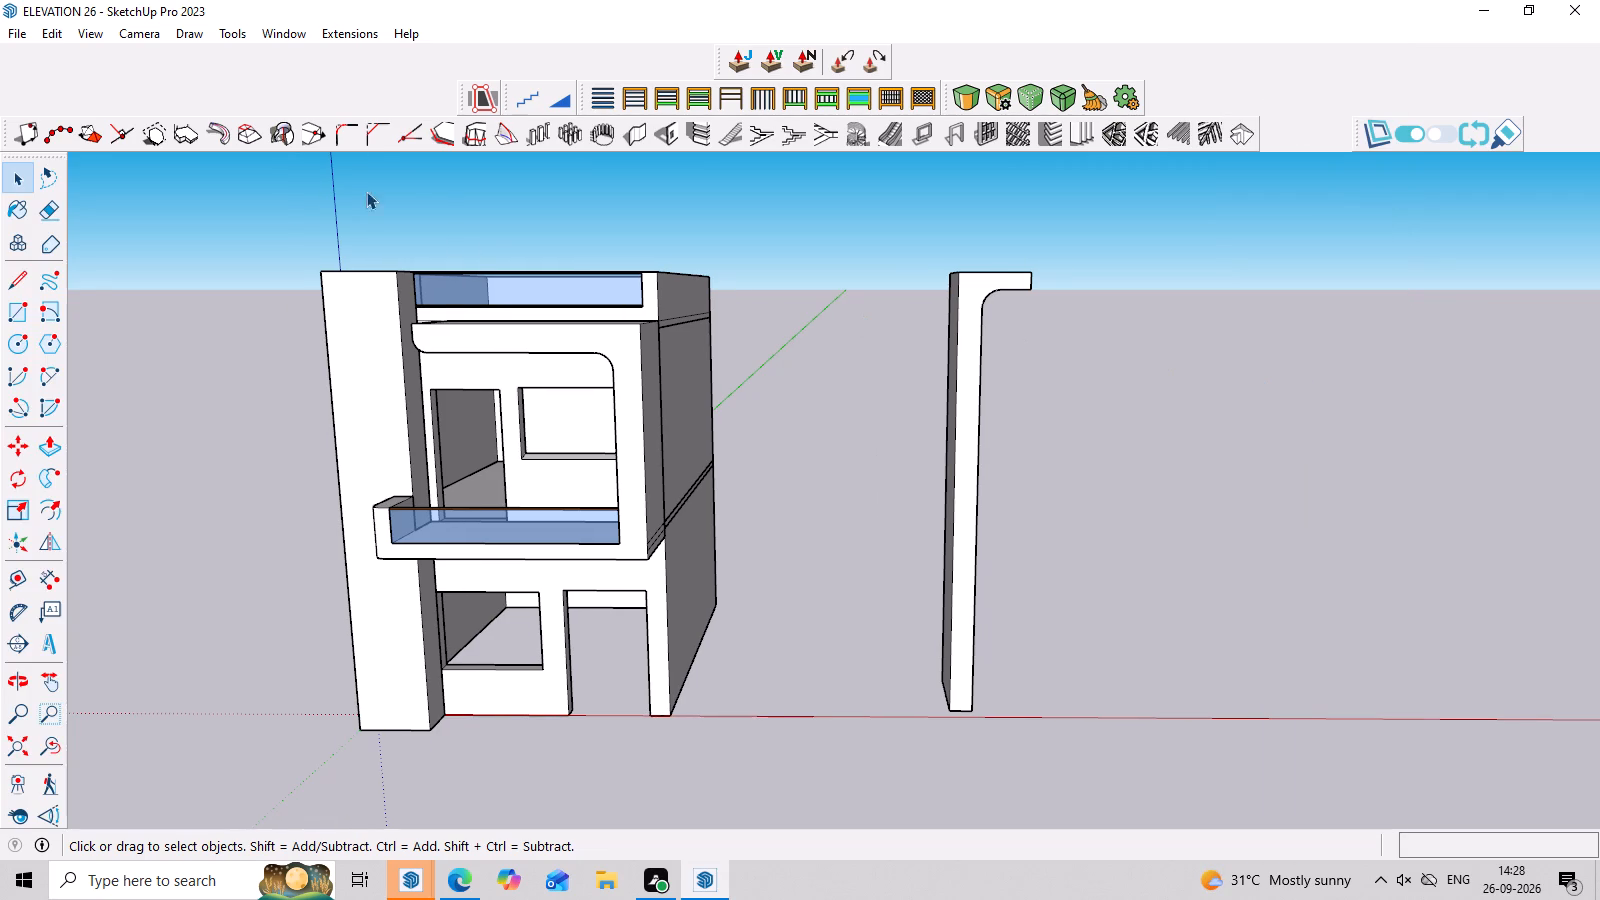
pyautogui.moveTo(28, 155); pyautogui.dragTo(29, 111)
pyautogui.doubleClick(29, 111)
# Move the 1001bit - tools toolbar from the third row to the first row, ahead of Joint Push Pull.
pyautogui.moveTo(7, 130); pyautogui.dragTo(17, 116)
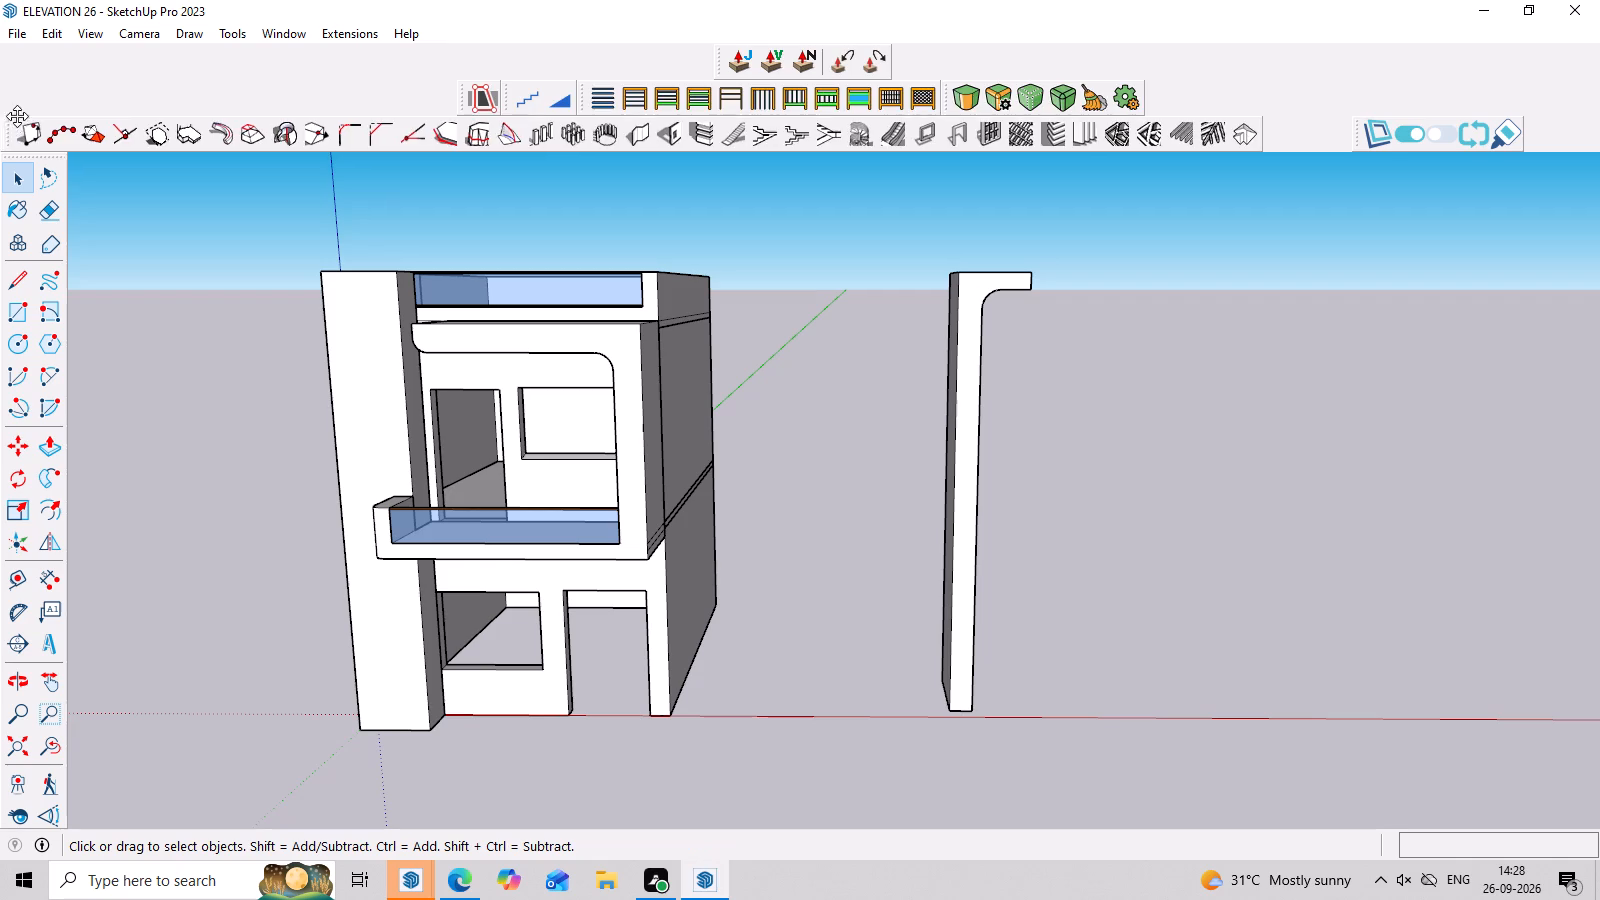
pyautogui.moveTo(17, 116); pyautogui.dragTo(33, 67)
pyautogui.click(33, 67)
pyautogui.rightClick(33, 67)
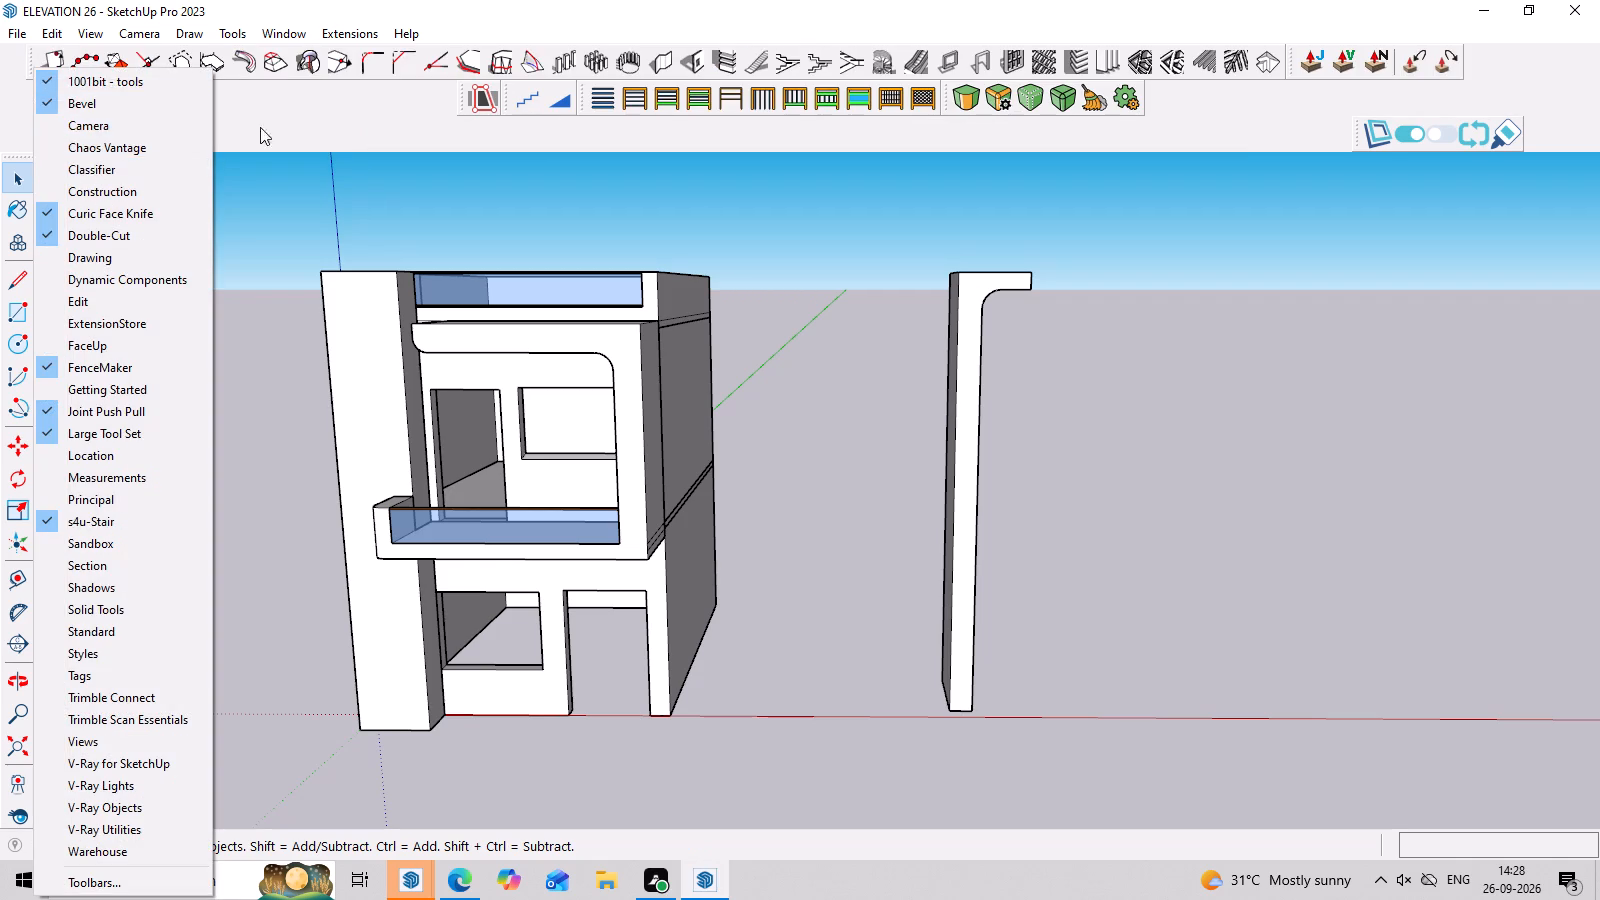
pyautogui.click(283, 114)
# Float the Large Tool Set toolbar beside the docked rows, shifting 1001bit - tools along to clear it, and activate the Select tool.
pyautogui.moveTo(48, 154); pyautogui.dragTo(52, 88)
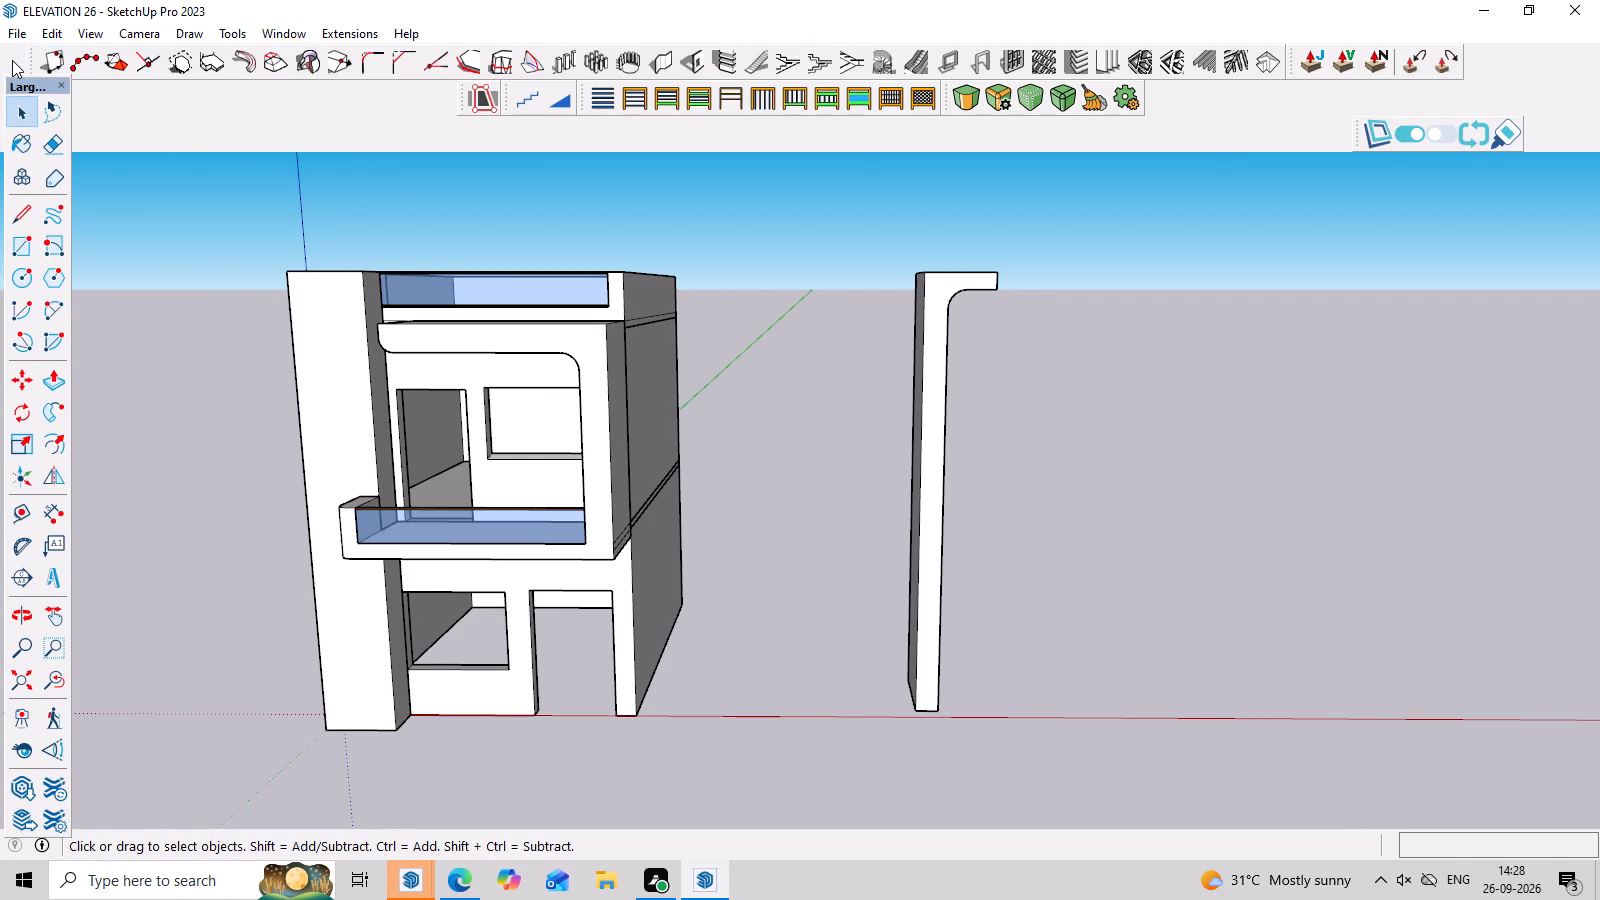
pyautogui.moveTo(35, 57); pyautogui.dragTo(77, 60)
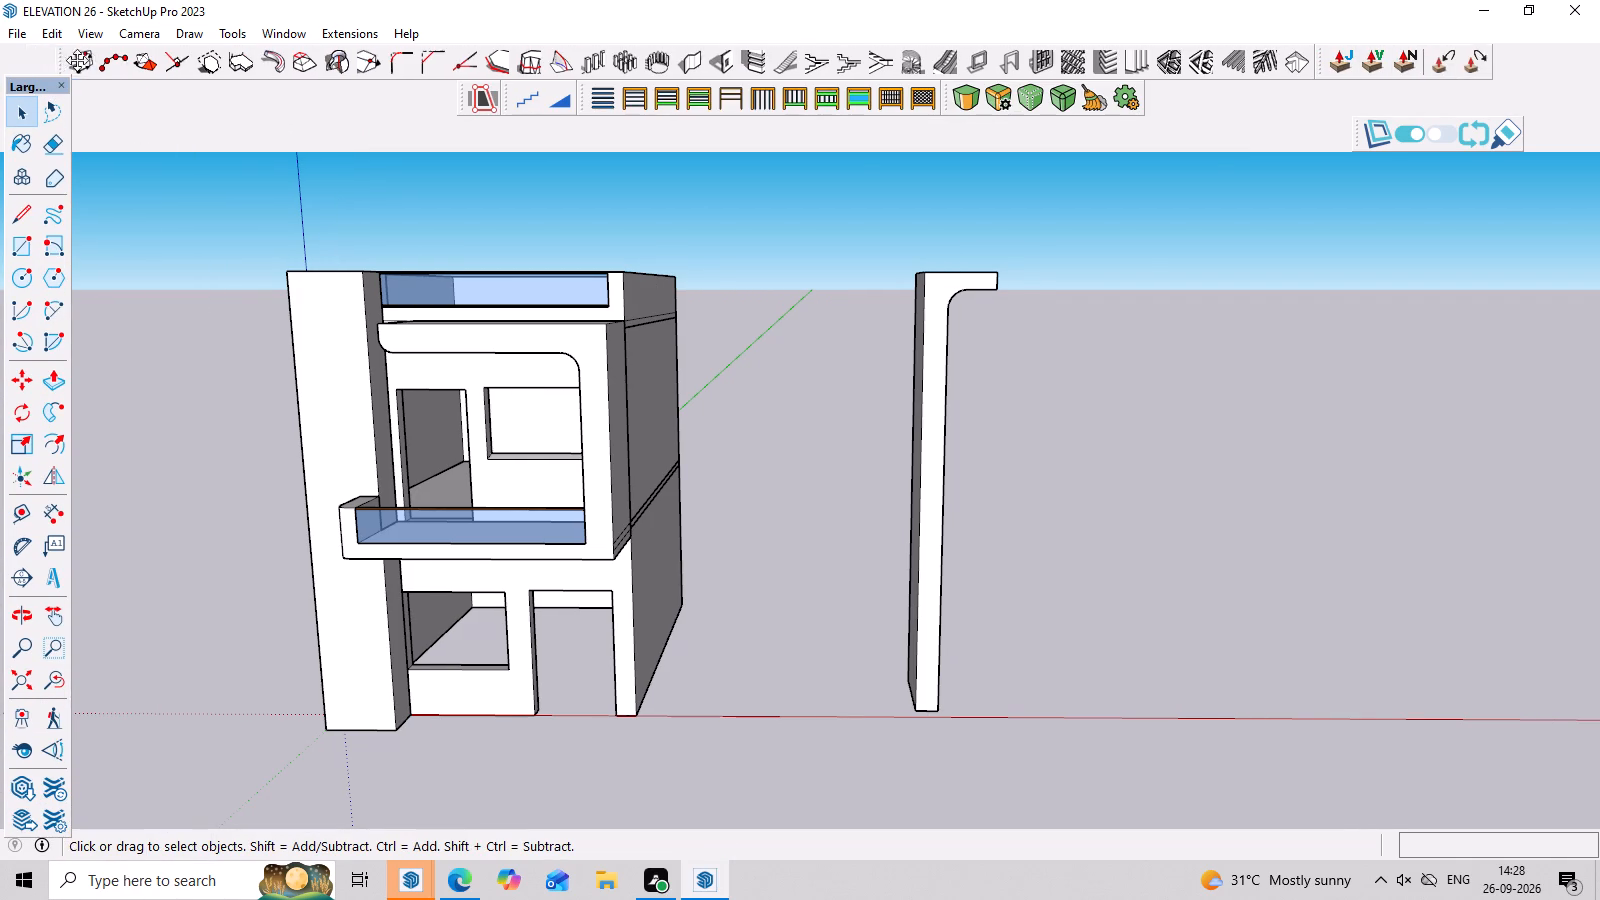
pyautogui.moveTo(77, 60); pyautogui.dragTo(108, 67)
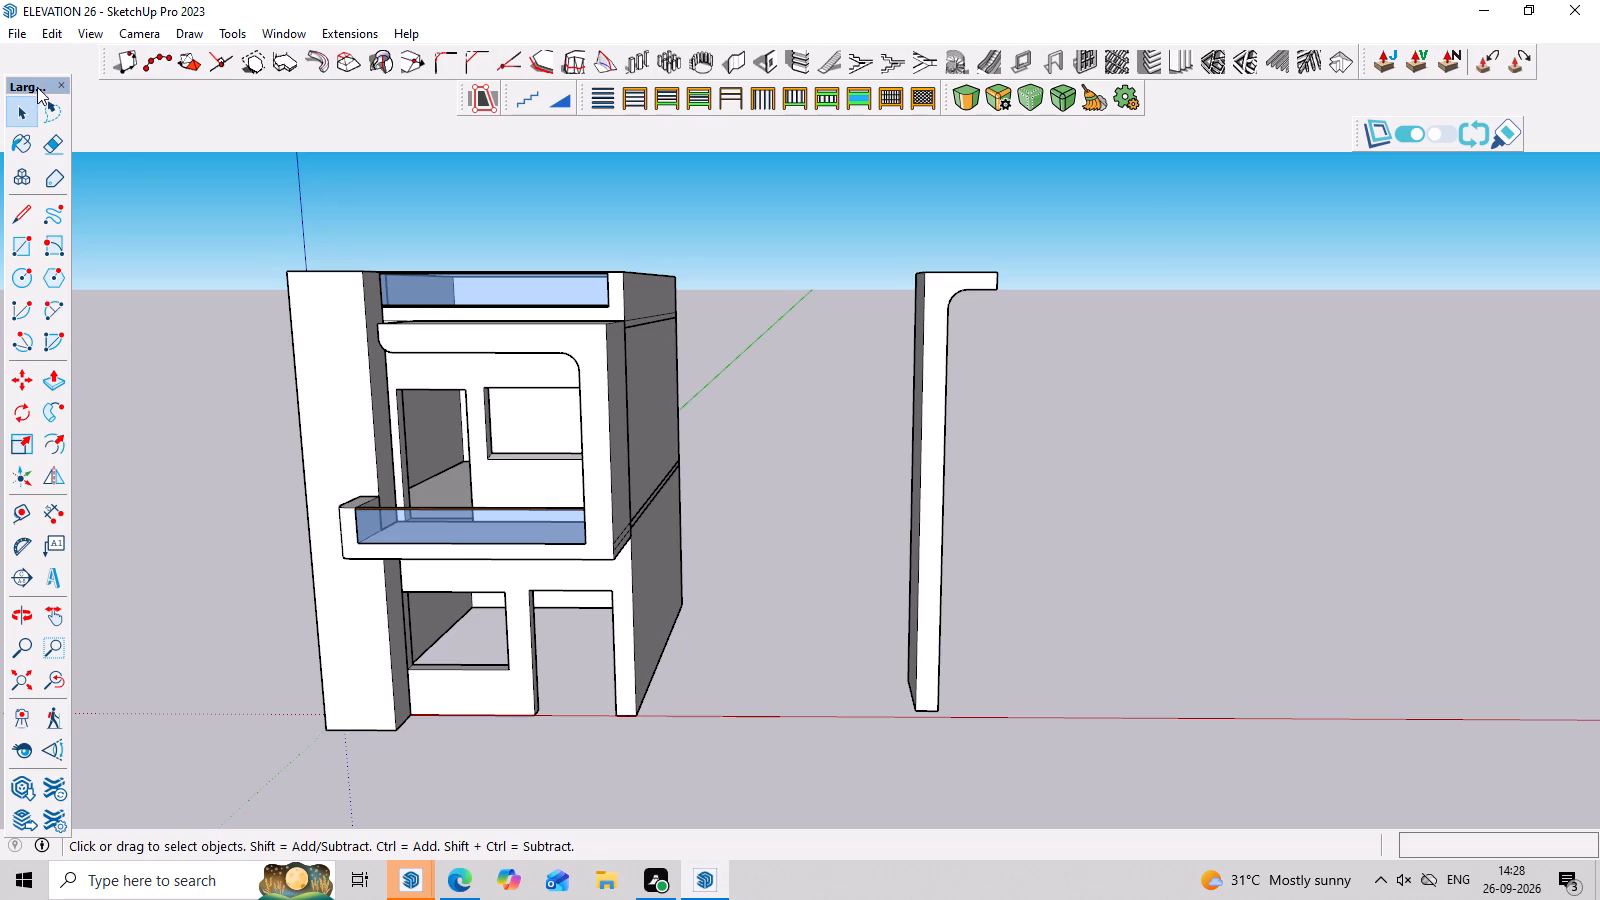
pyautogui.moveTo(37, 87); pyautogui.dragTo(34, 51)
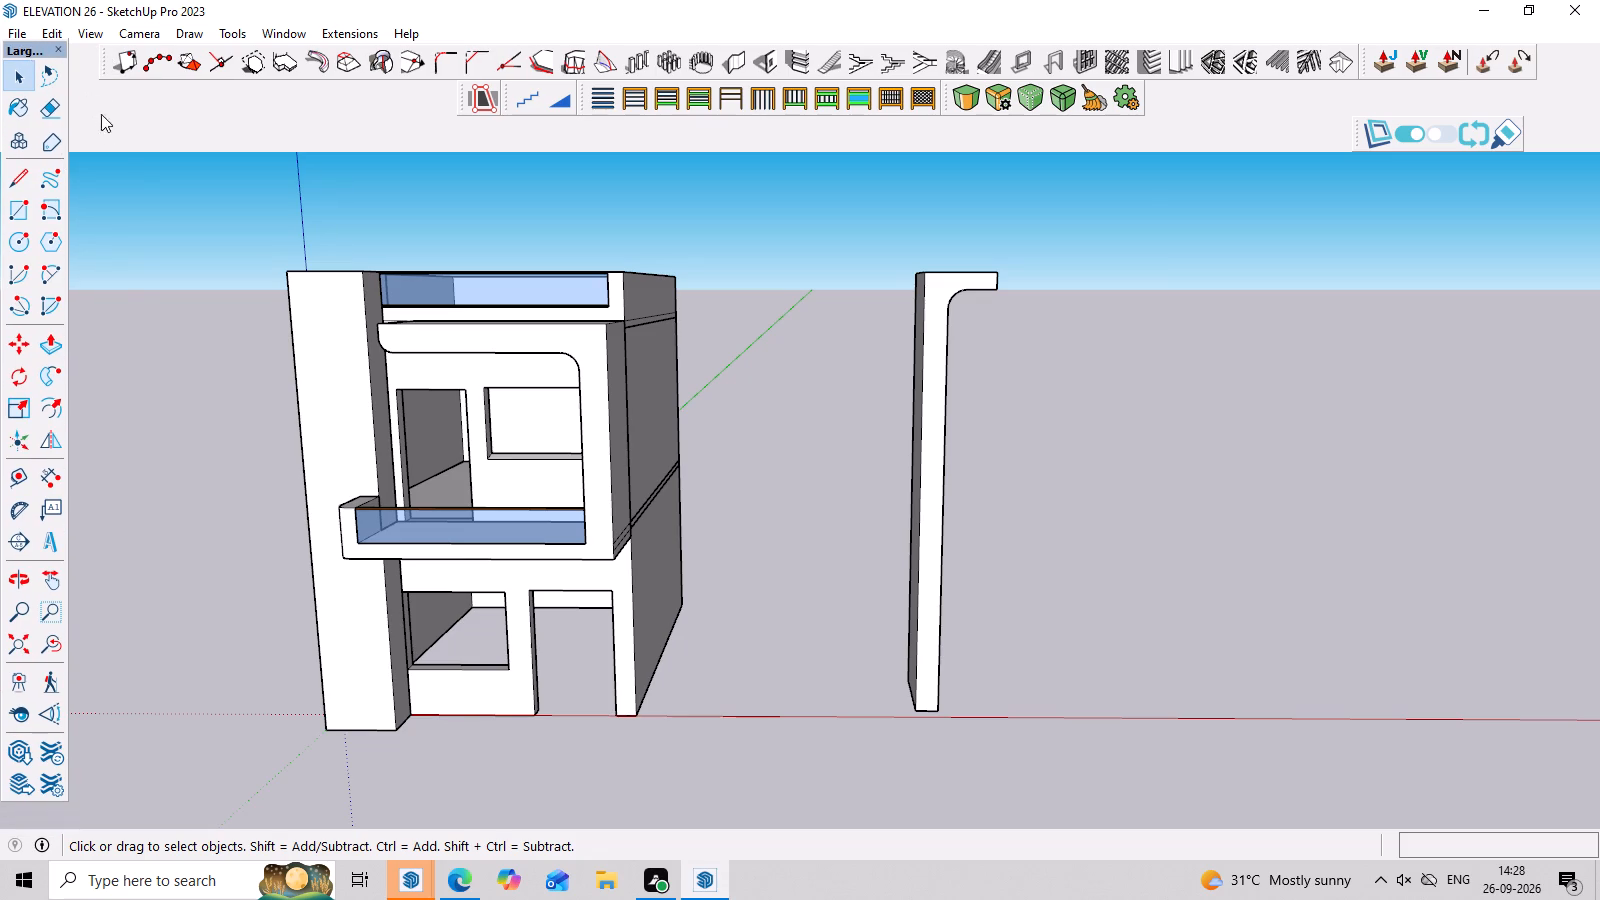
pyautogui.moveTo(32, 47); pyautogui.dragTo(27, 74)
pyautogui.click(34, 62)
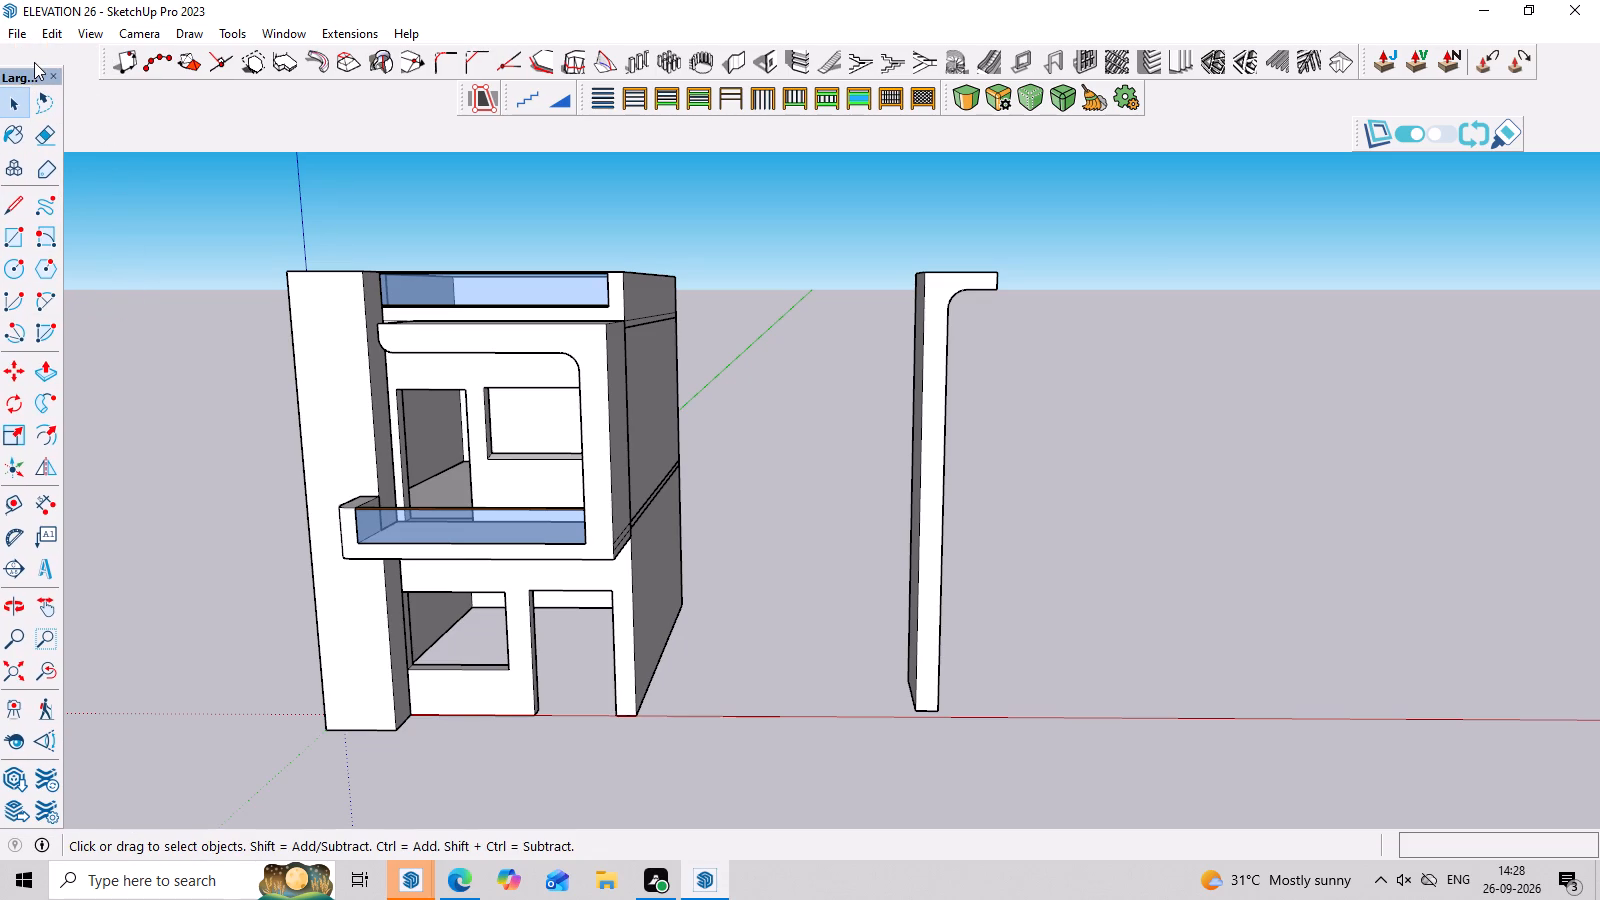
pyautogui.press('space')
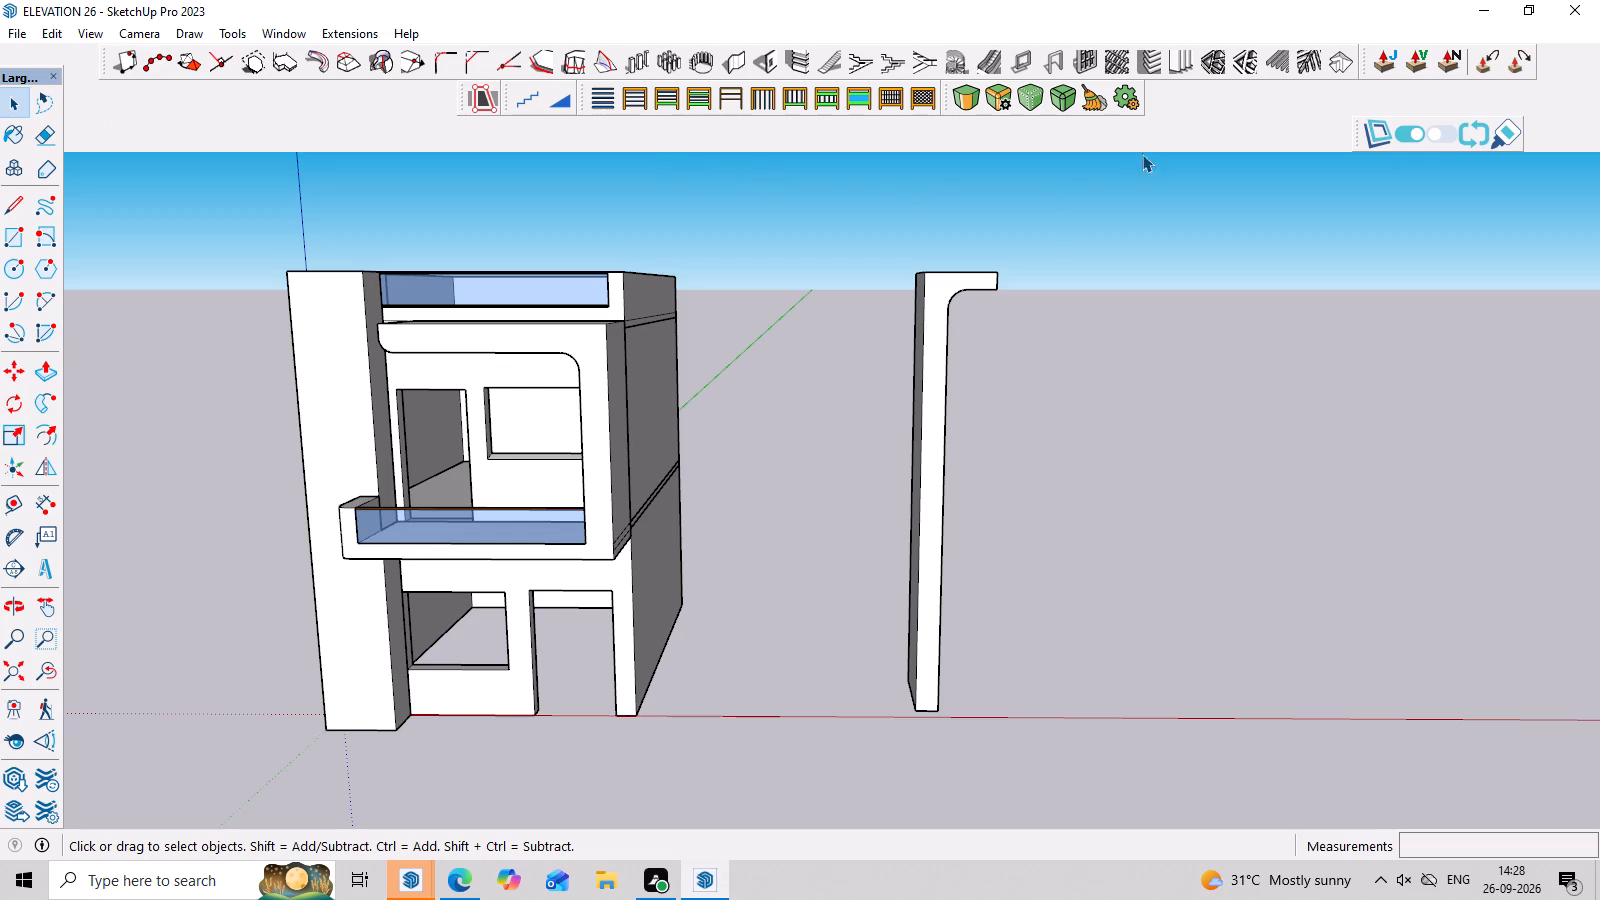
pyautogui.click(1220, 126)
# Examine the facade's tall pillar, curved balcony frame and railings from the front and from the pillar side.
pyautogui.moveTo(1038, 532); pyautogui.dragTo(1010, 562, button='middle')
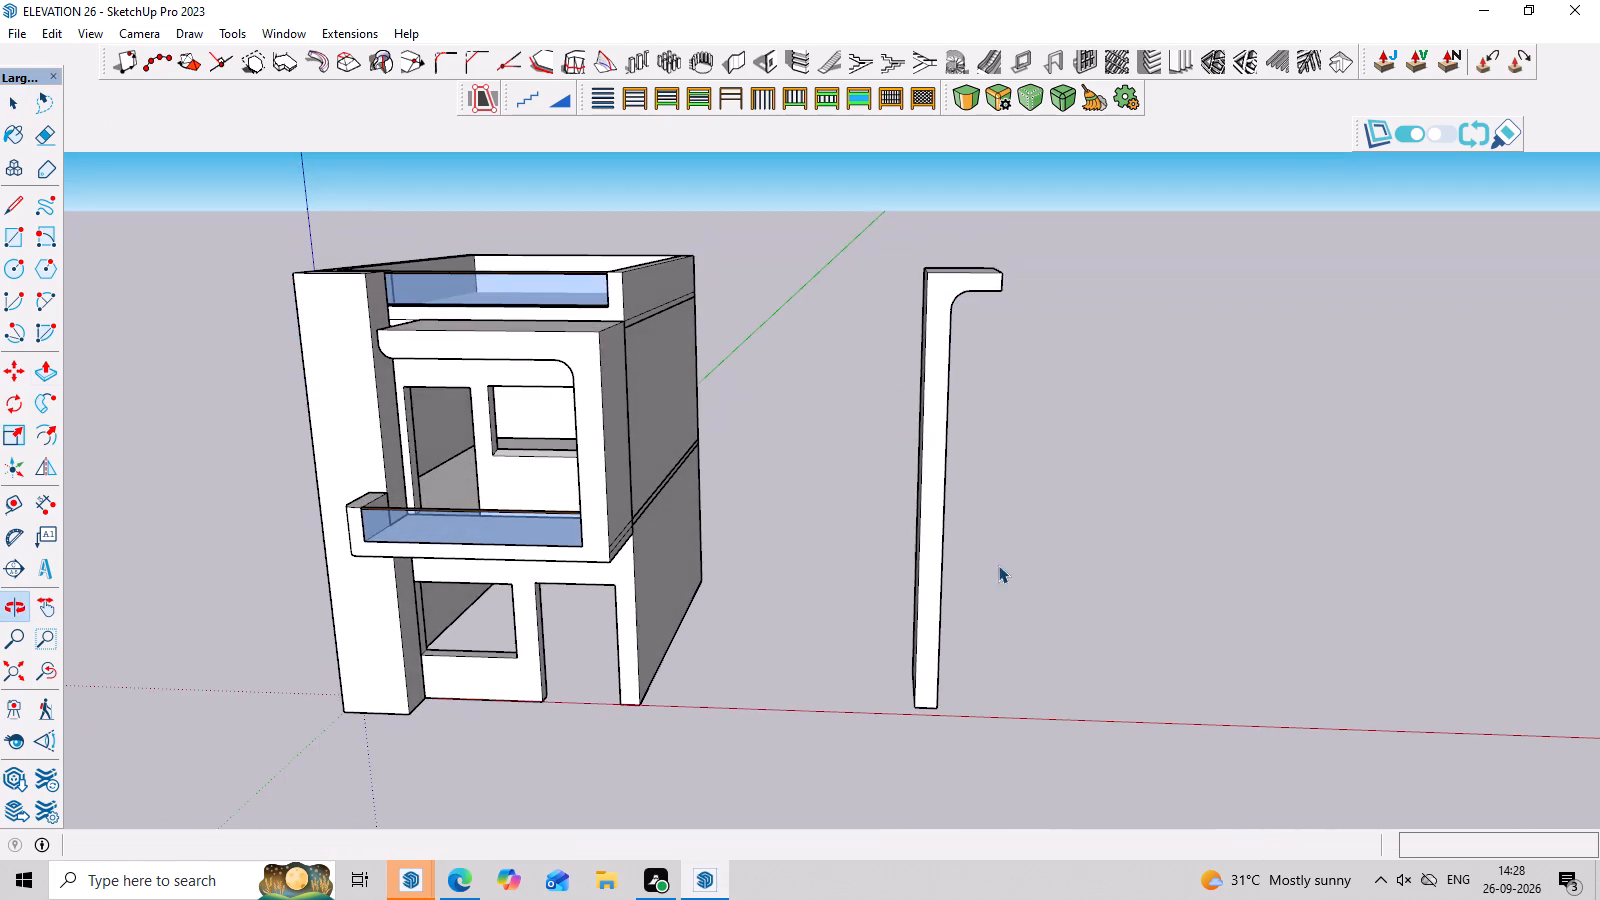
pyautogui.scroll(3, 81, 356)
pyautogui.scroll(4, 957, 630)
pyautogui.scroll(-12, 993, 593)
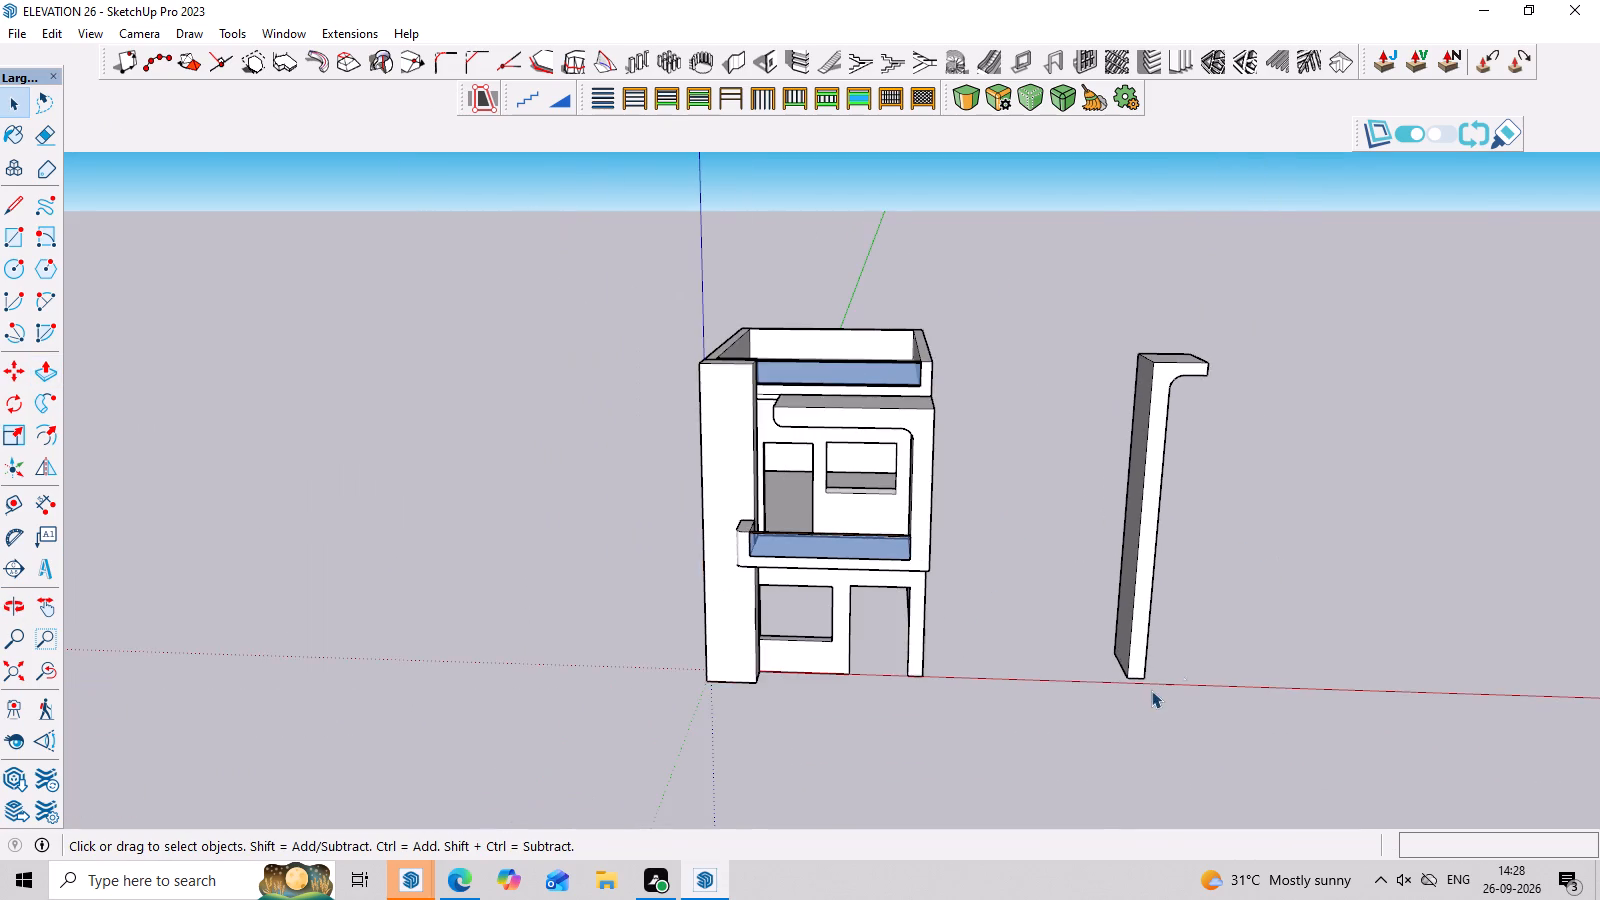
pyautogui.moveTo(1144, 698); pyautogui.dragTo(1249, 634, button='middle')
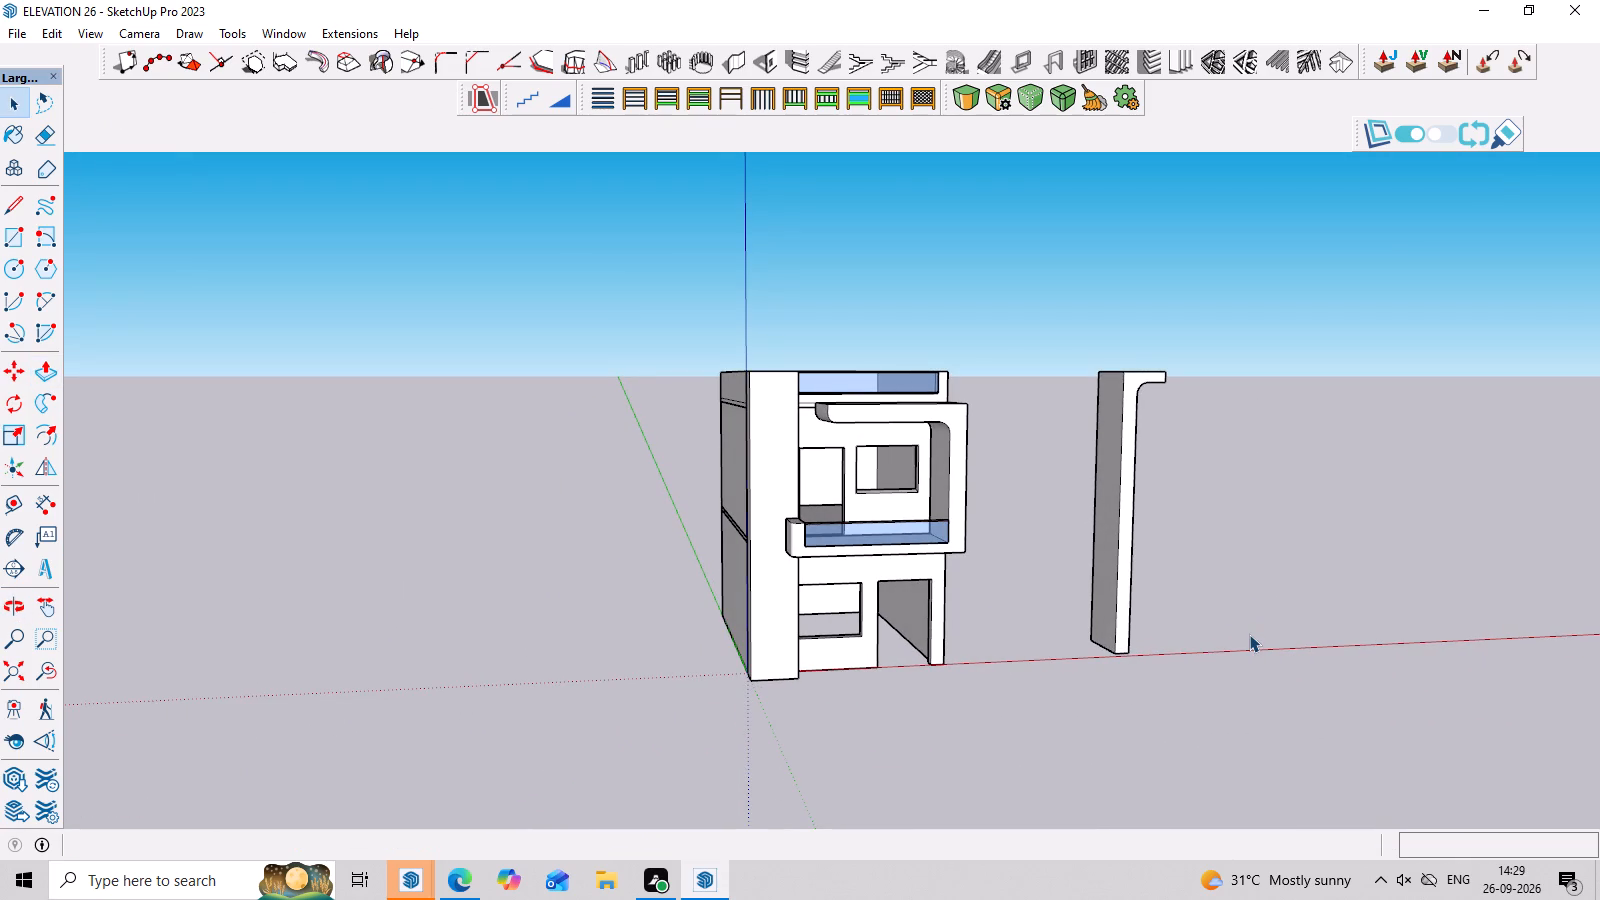
pyautogui.scroll(5, 893, 591)
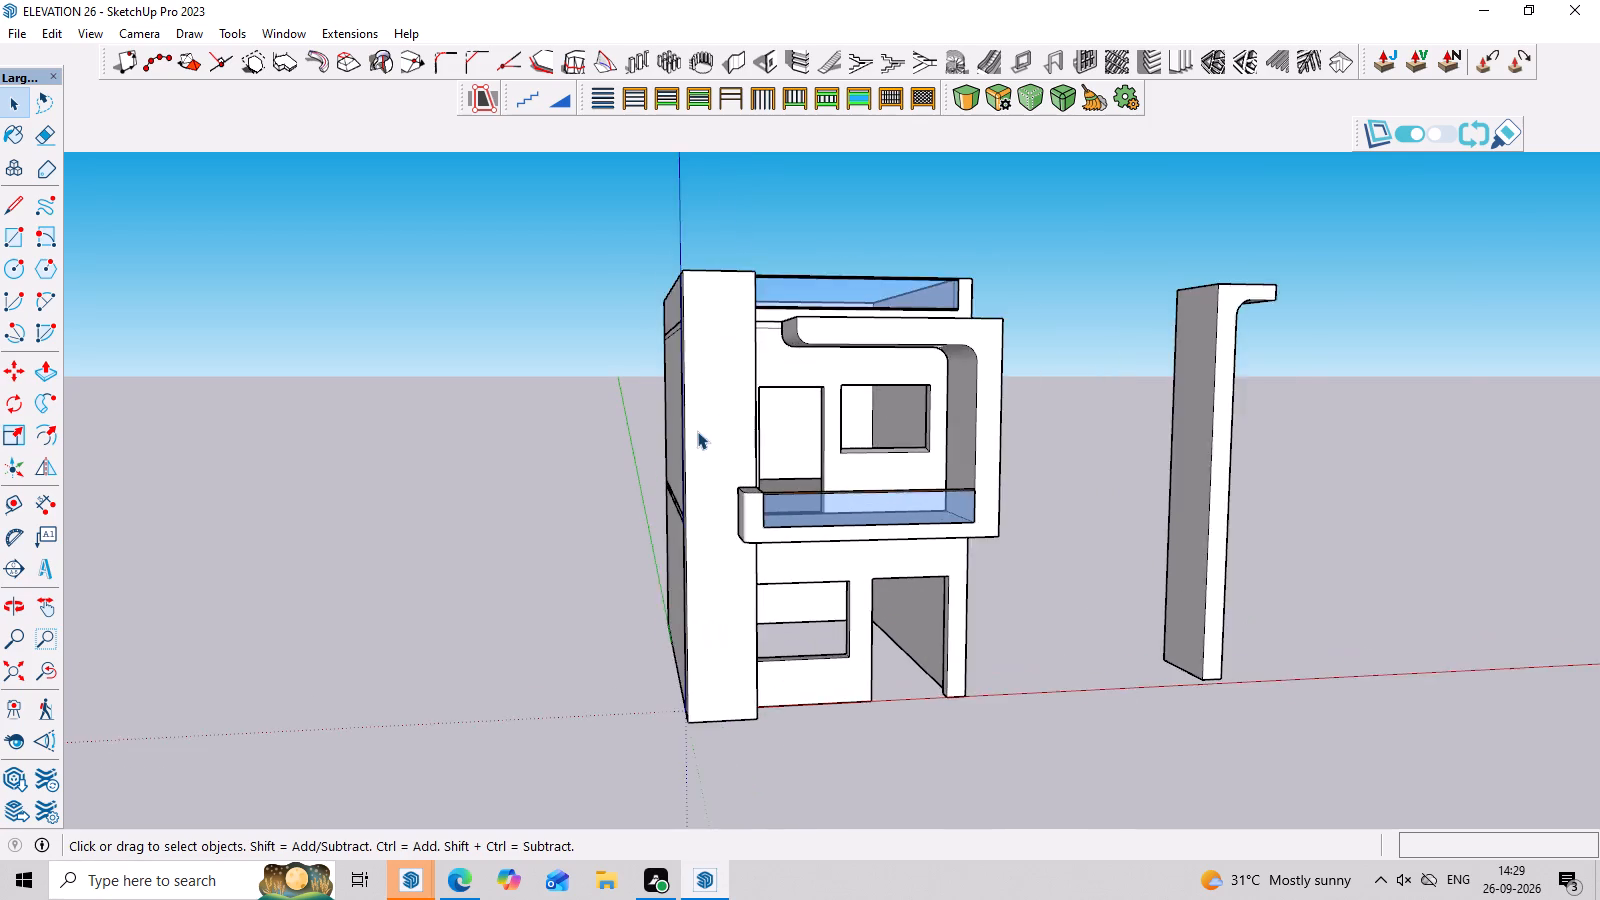
pyautogui.scroll(2, 697, 431)
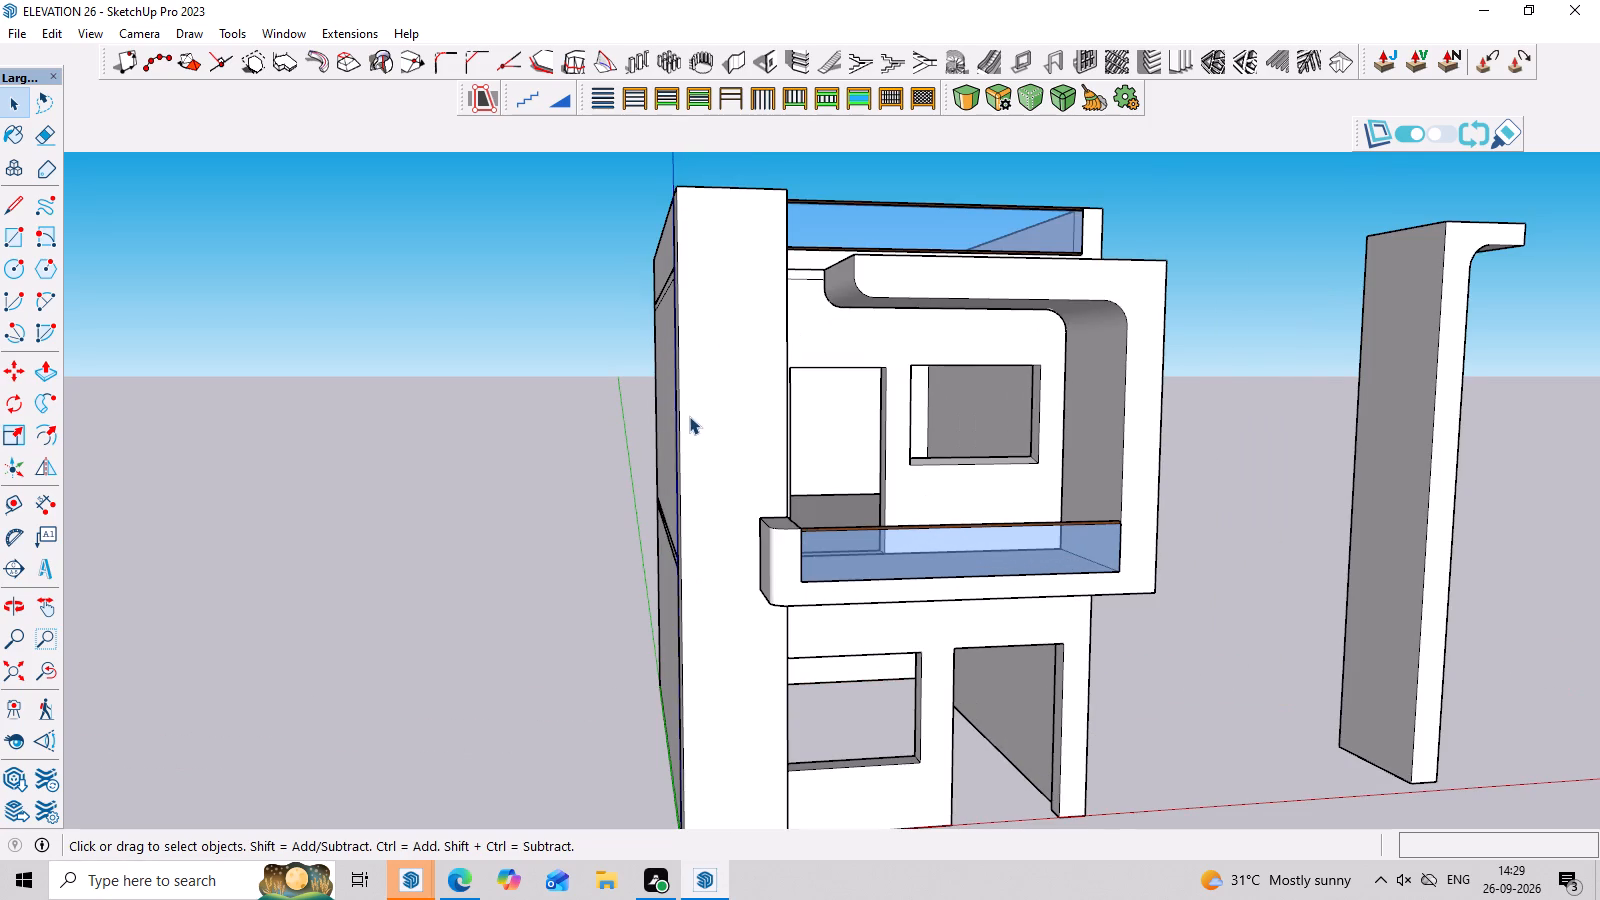
pyautogui.scroll(2, 689, 416)
pyautogui.moveTo(815, 492); pyautogui.dragTo(756, 527, button='middle')
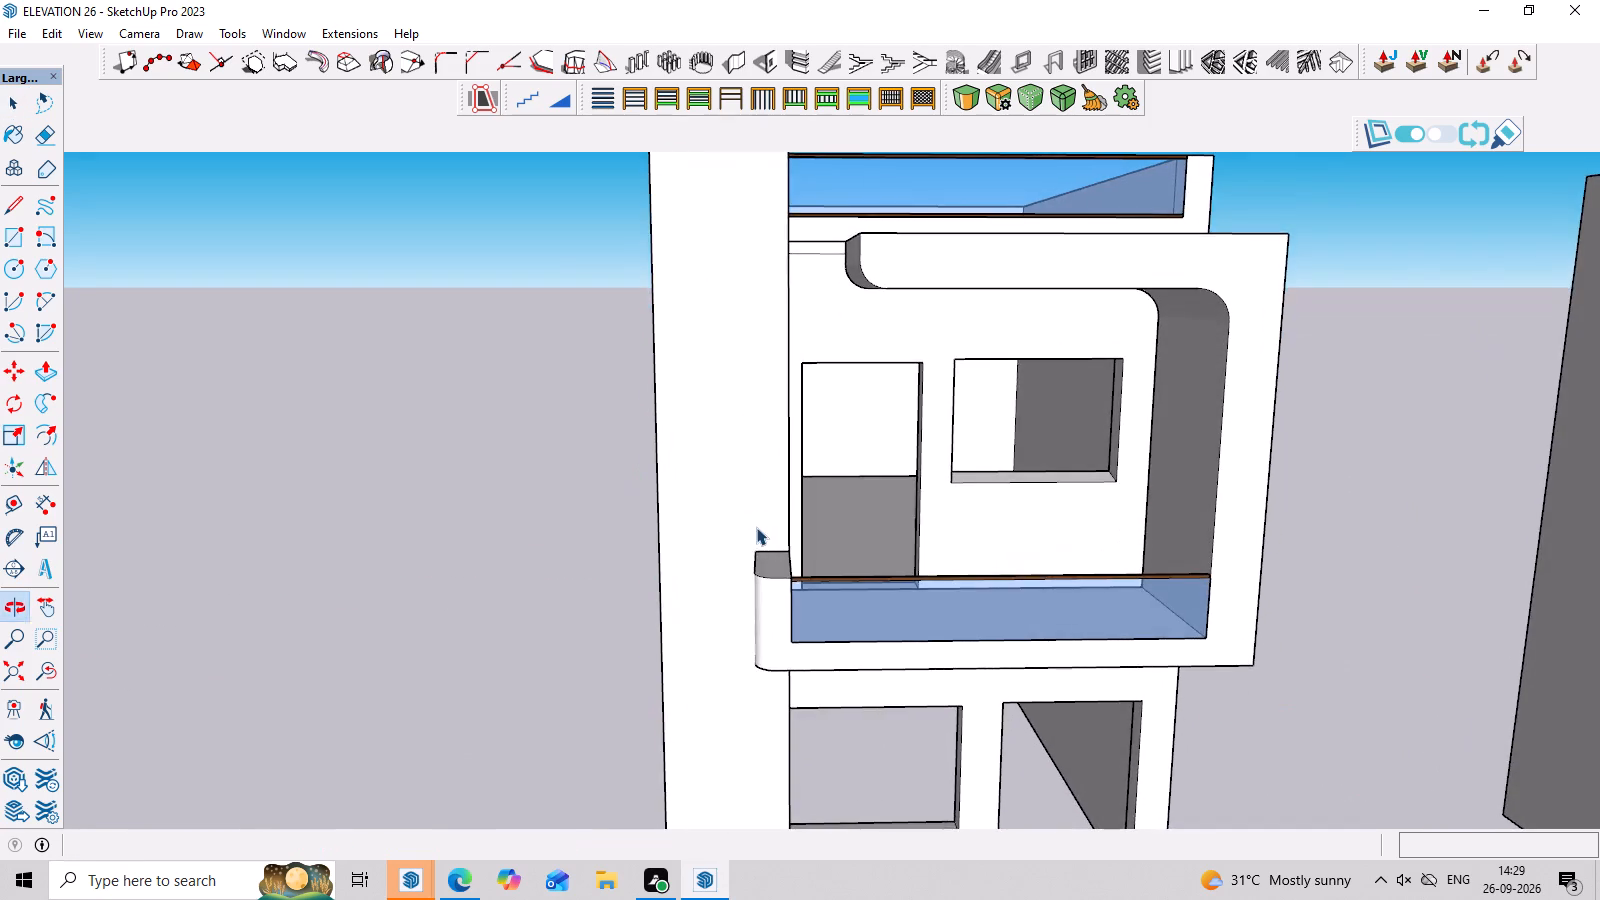
pyautogui.scroll(-7, 735, 419)
pyautogui.moveTo(735, 419); pyautogui.dragTo(740, 392, button='middle')
pyautogui.scroll(6, 729, 475)
pyautogui.moveTo(760, 536); pyautogui.dragTo(962, 723, button='middle')
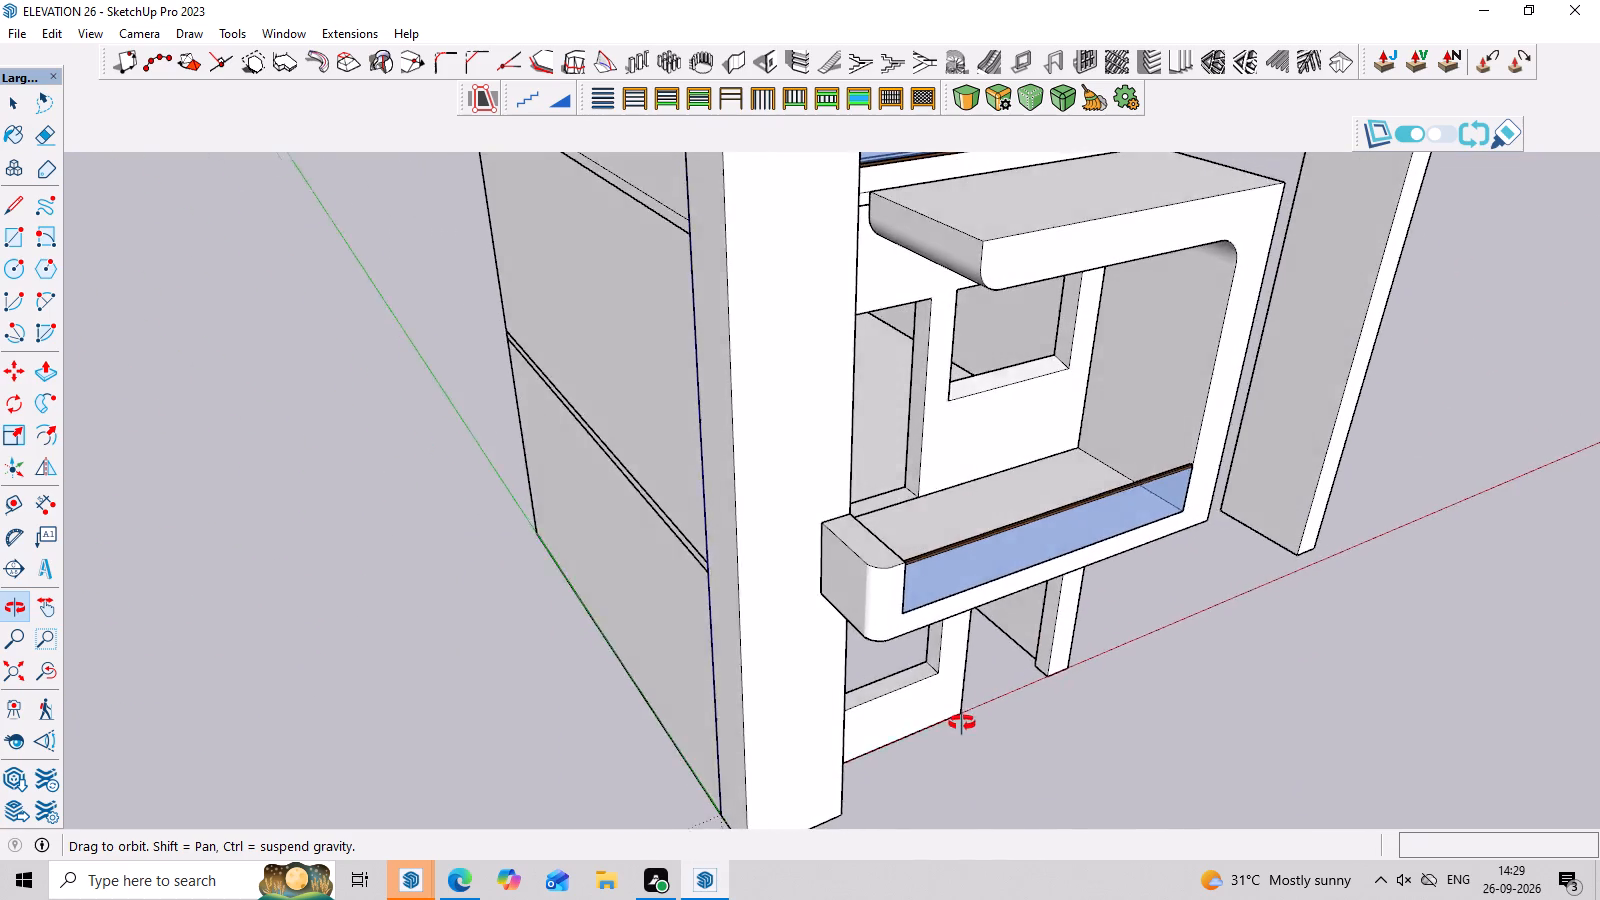
# Push the top face of the balcony's rounded end block beside the tall pillar down about 2' 5" to remove the block.
pyautogui.moveTo(962, 723); pyautogui.dragTo(947, 763, button='middle')
pyautogui.scroll(5, 900, 612)
pyautogui.click(862, 548)
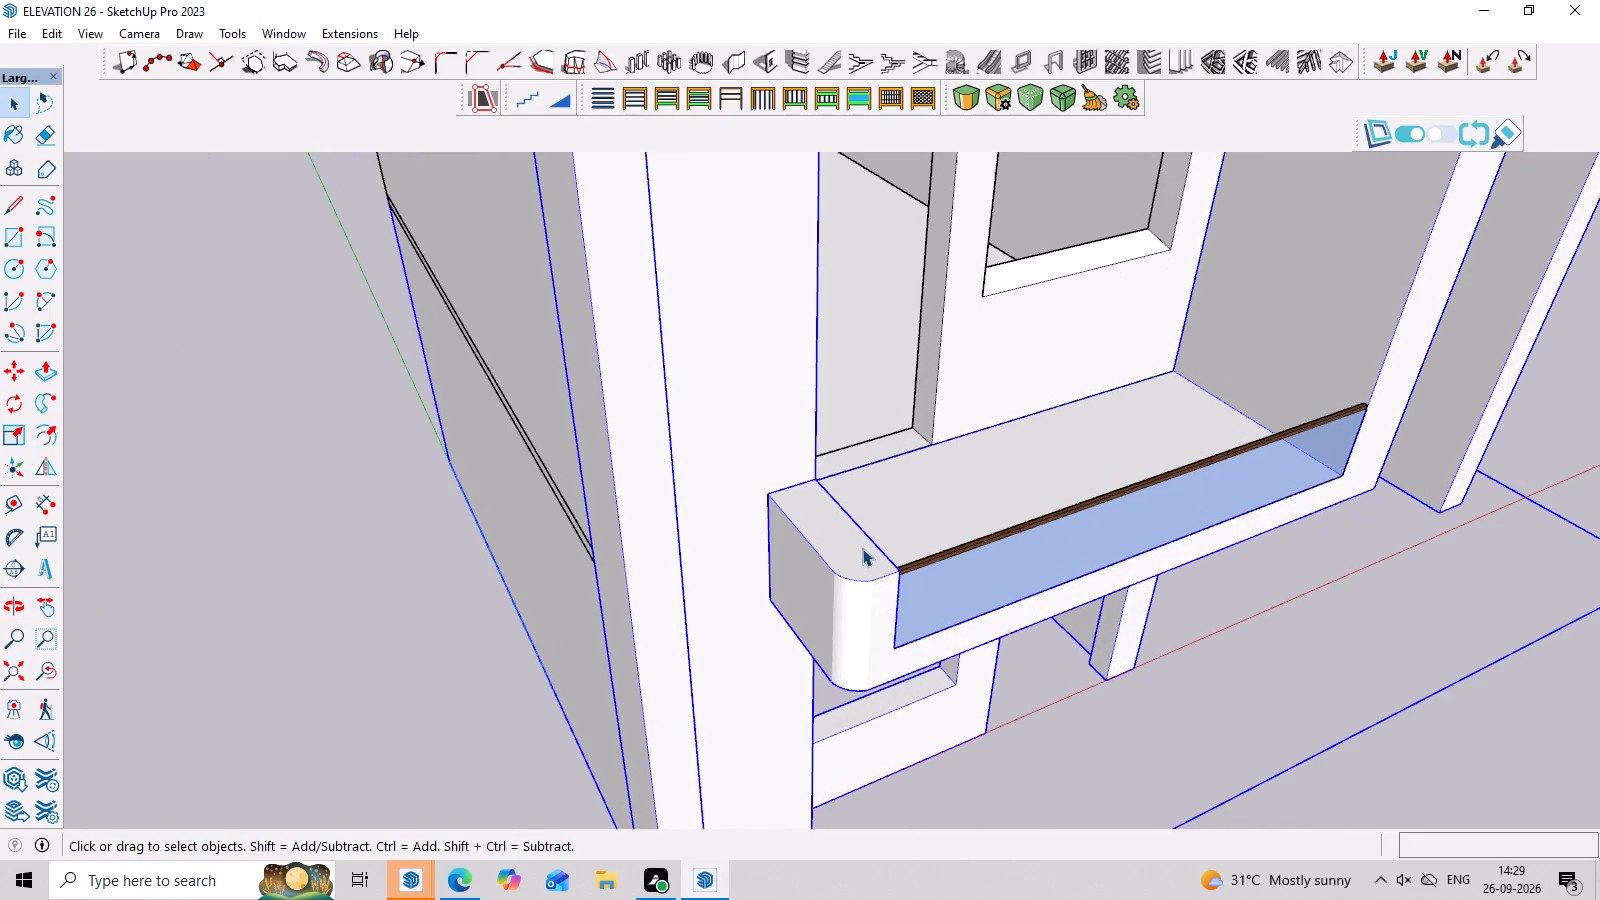
pyautogui.tripleClick(862, 548)
pyautogui.click(862, 548)
pyautogui.click(866, 549)
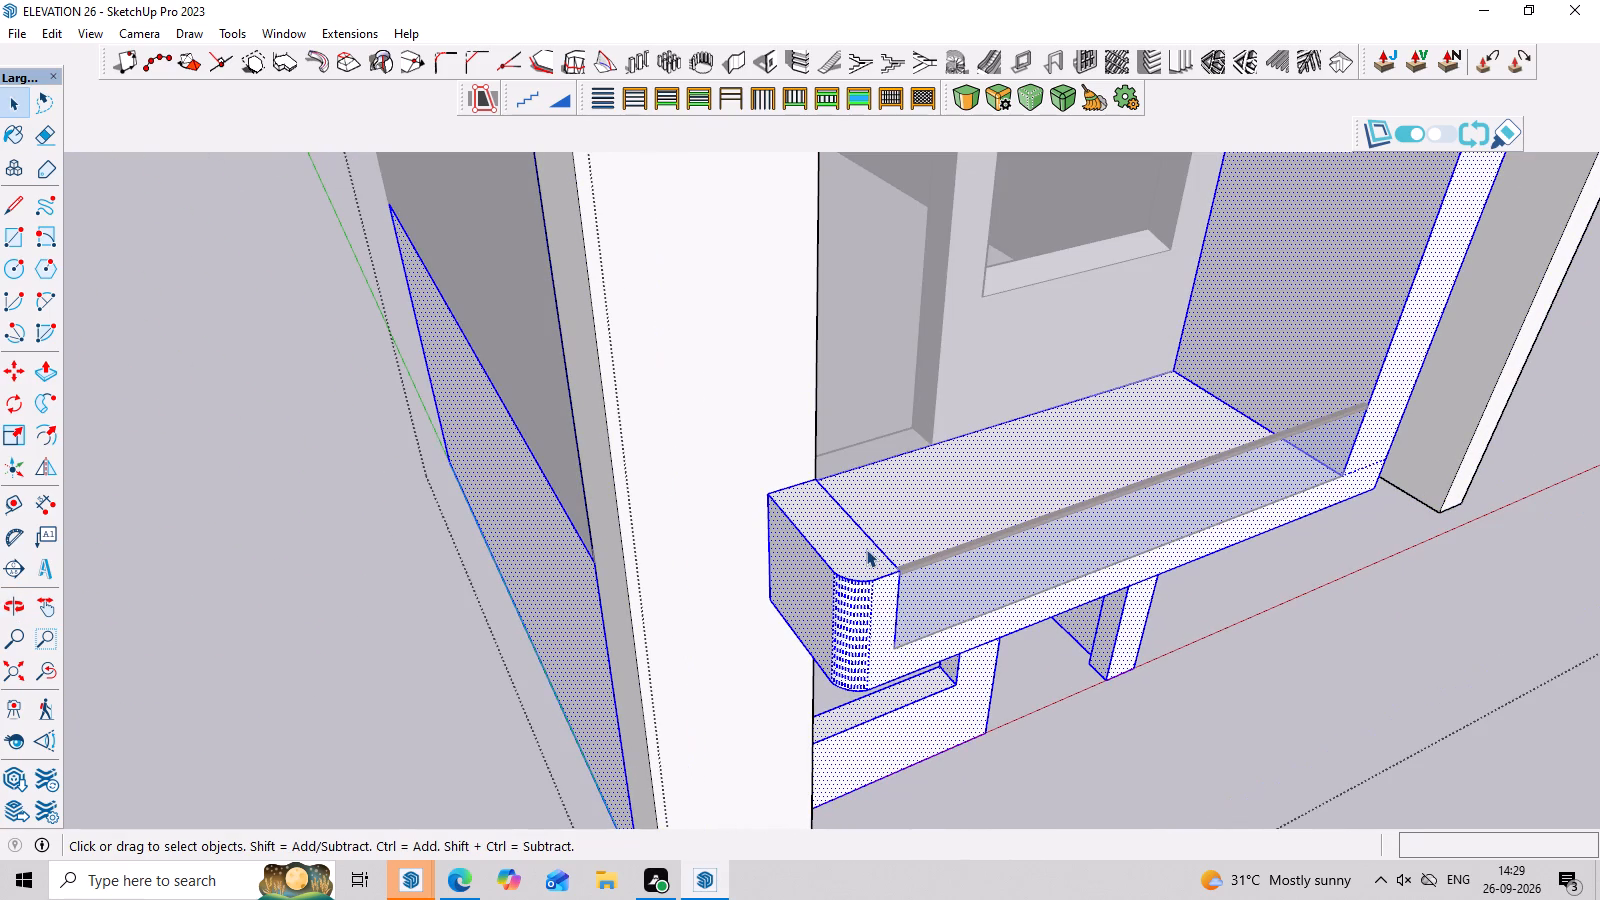
pyautogui.click(870, 582)
pyautogui.click(868, 575)
pyautogui.click(868, 575)
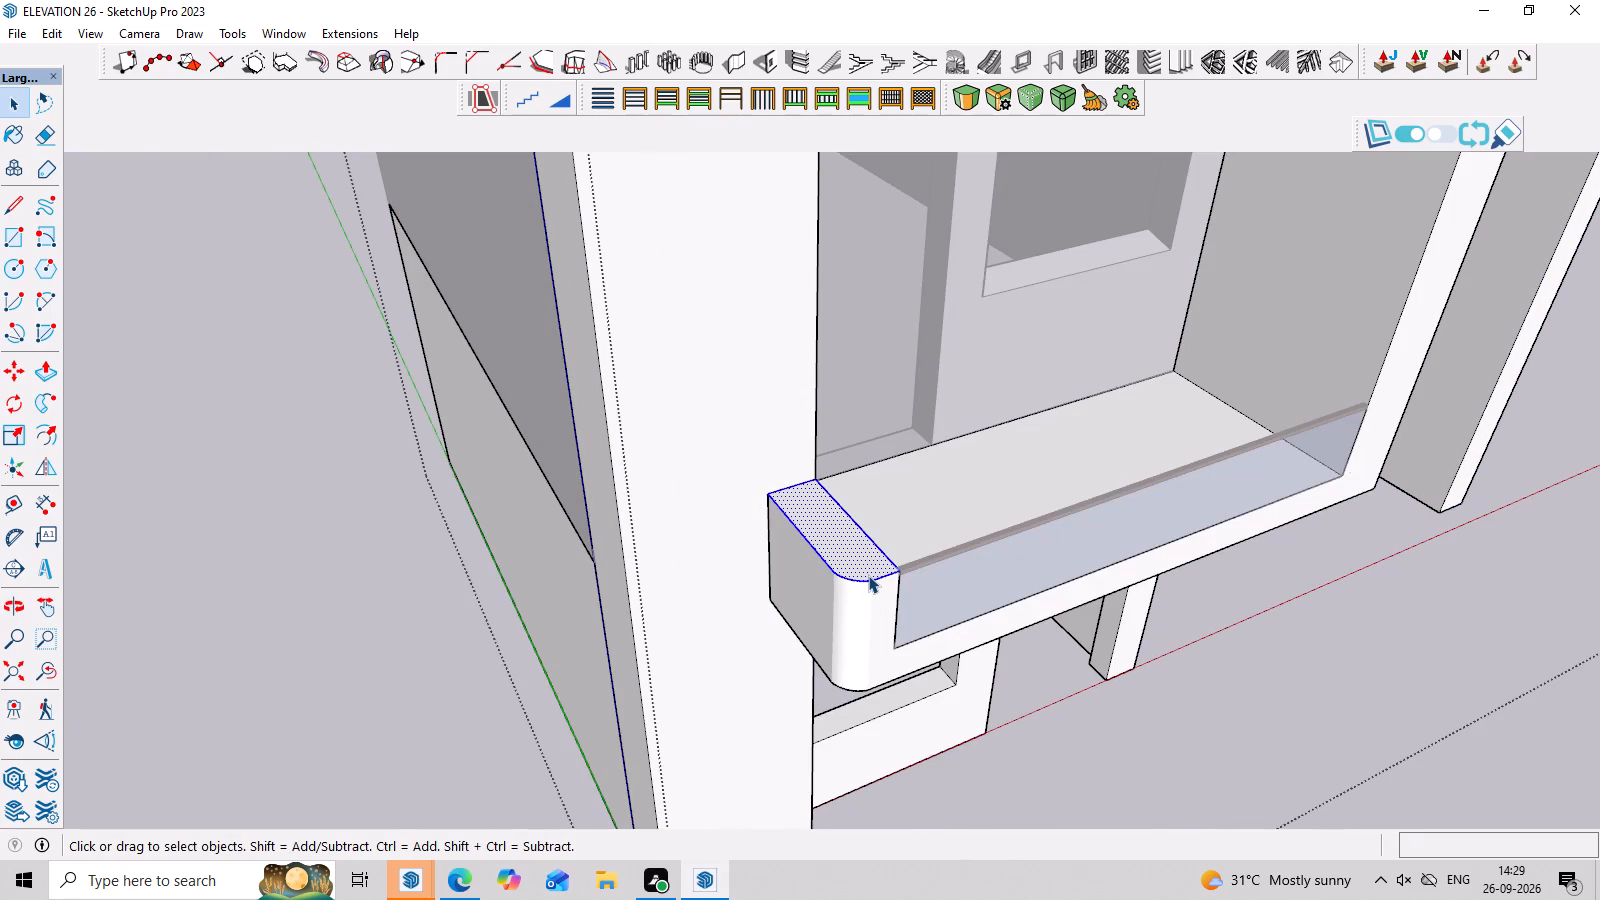
pyautogui.press('p')
pyautogui.click(868, 575)
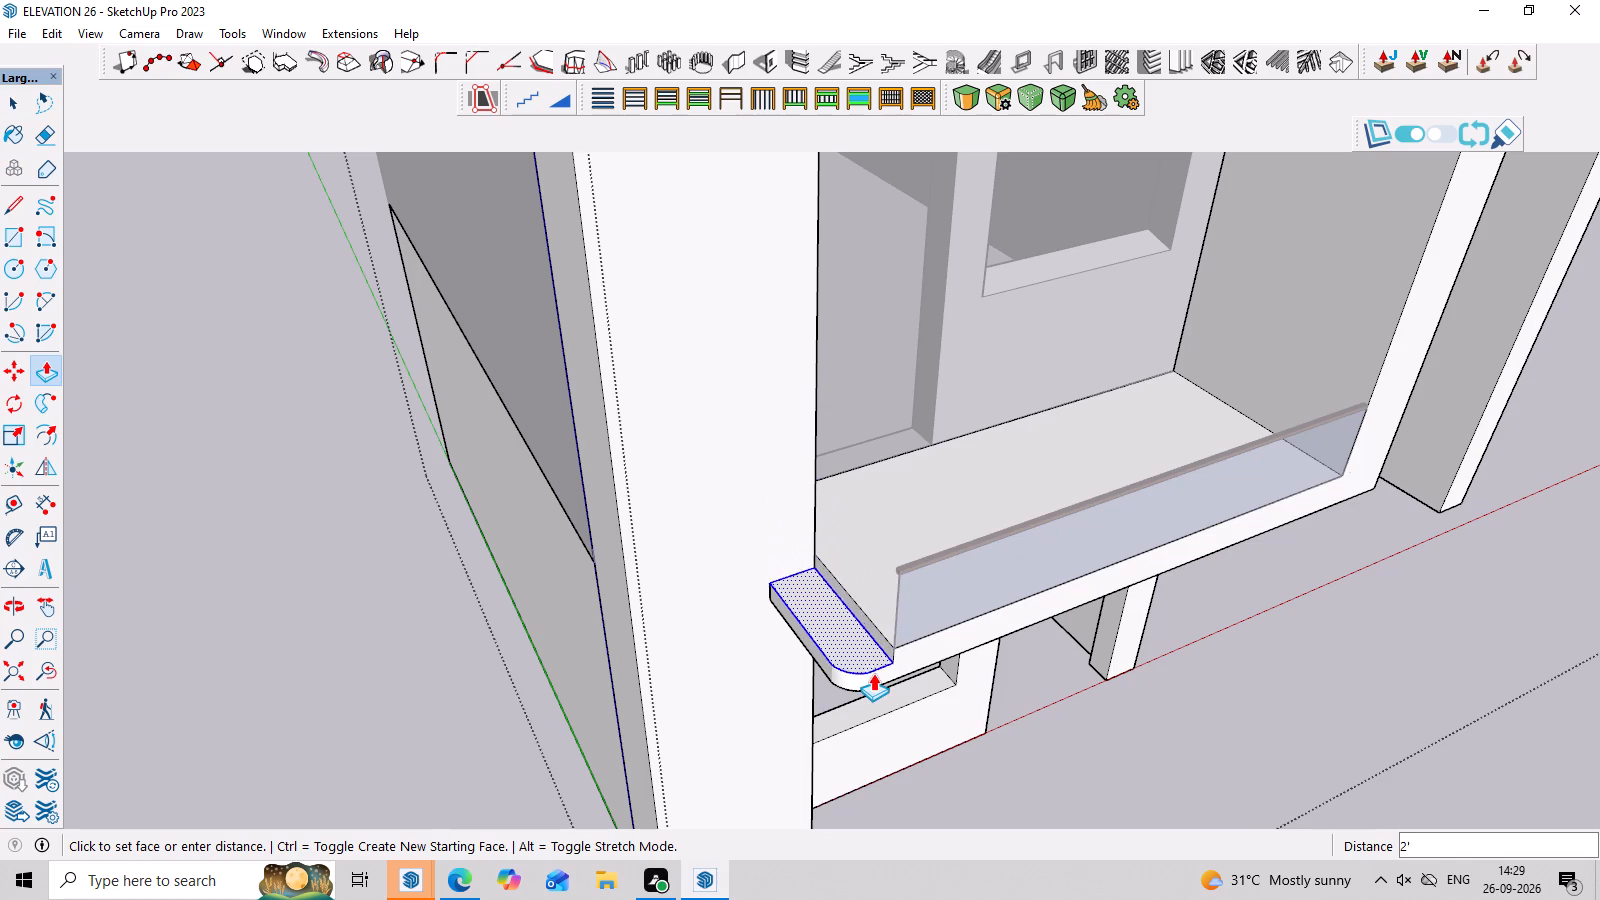
pyautogui.click(895, 677)
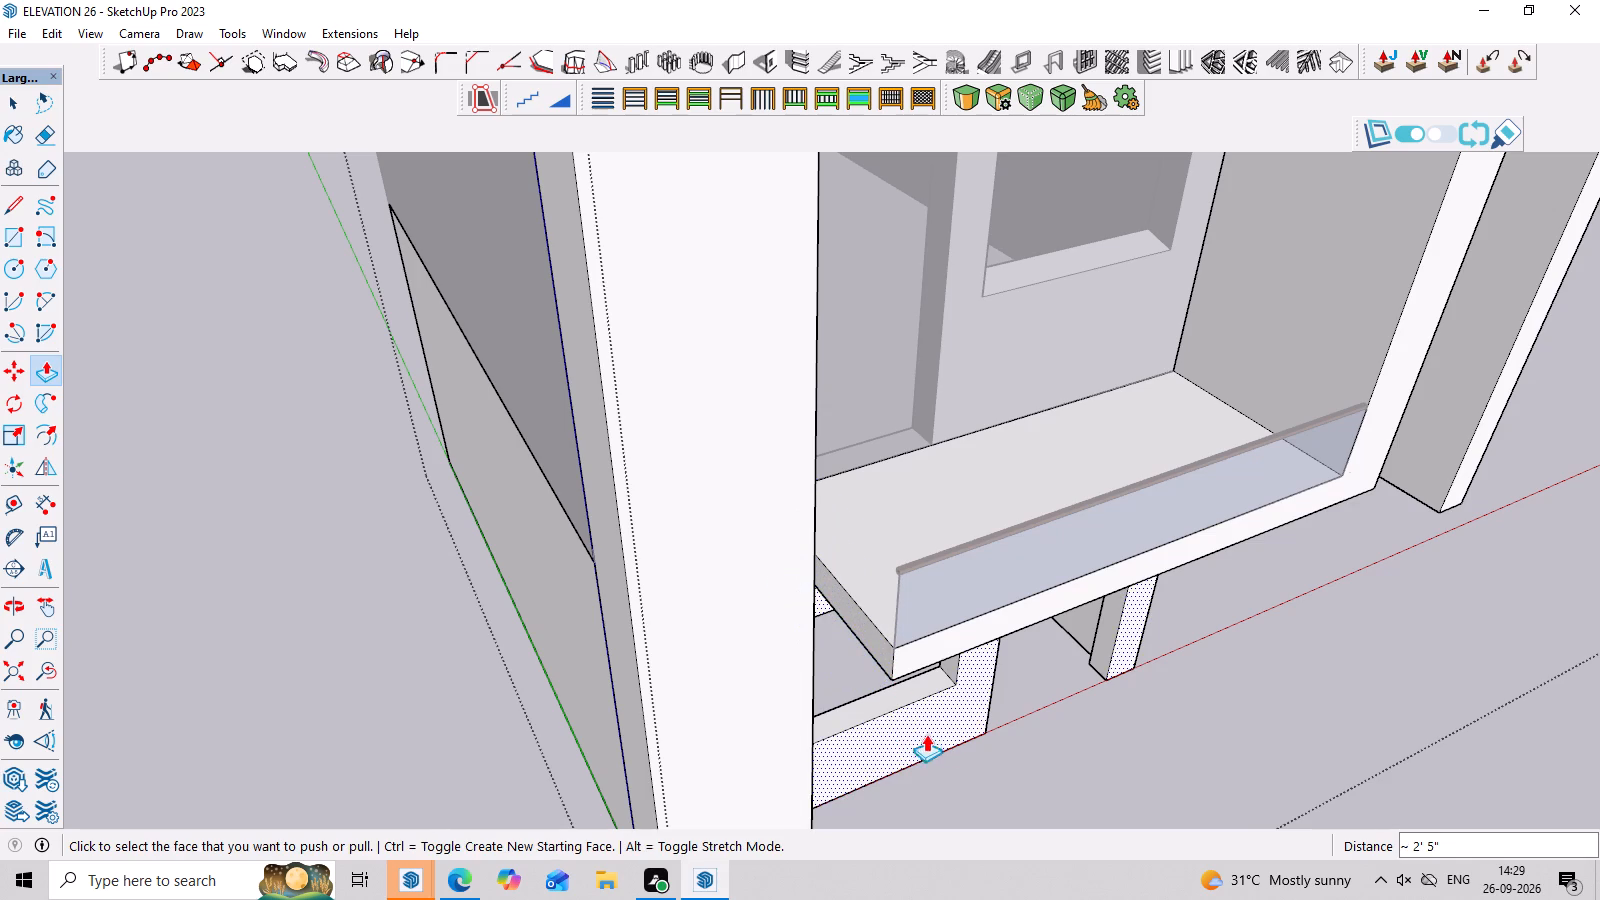
# Leave the balcony geometry and open the separate inverted-L pillar beside the house for editing.
pyautogui.moveTo(934, 738); pyautogui.dragTo(837, 661, button='middle')
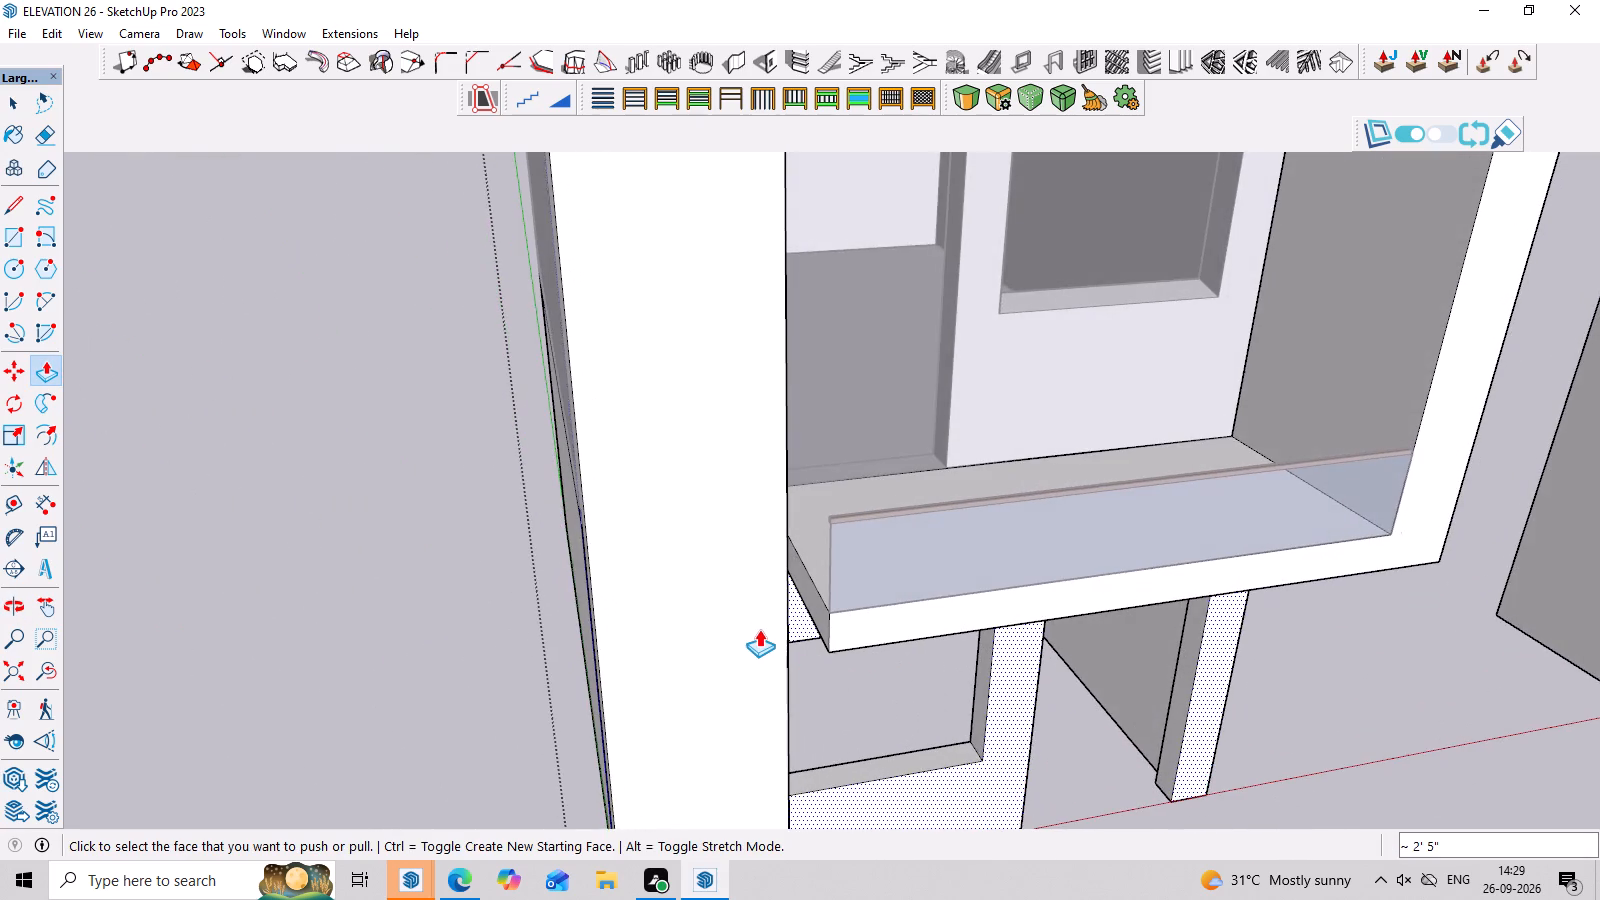
pyautogui.scroll(3, 752, 624)
pyautogui.scroll(-13, 755, 613)
pyautogui.moveTo(1042, 718); pyautogui.dragTo(935, 543, button='middle')
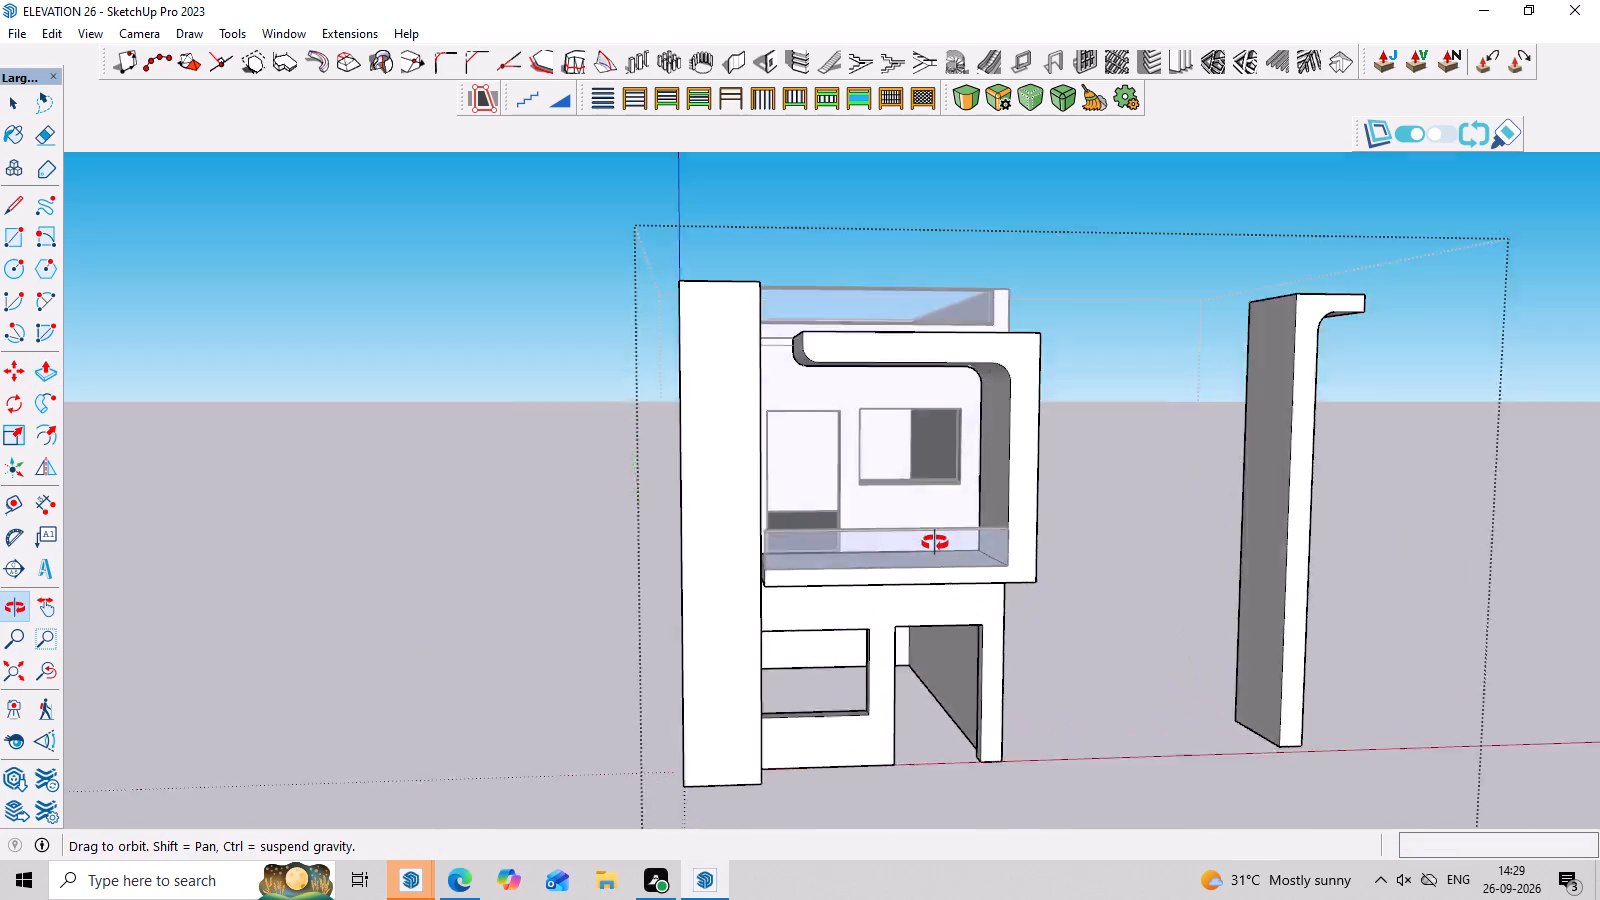
pyautogui.moveTo(935, 543); pyautogui.dragTo(827, 537, button='middle')
pyautogui.moveTo(628, 576); pyautogui.dragTo(820, 612, button='middle')
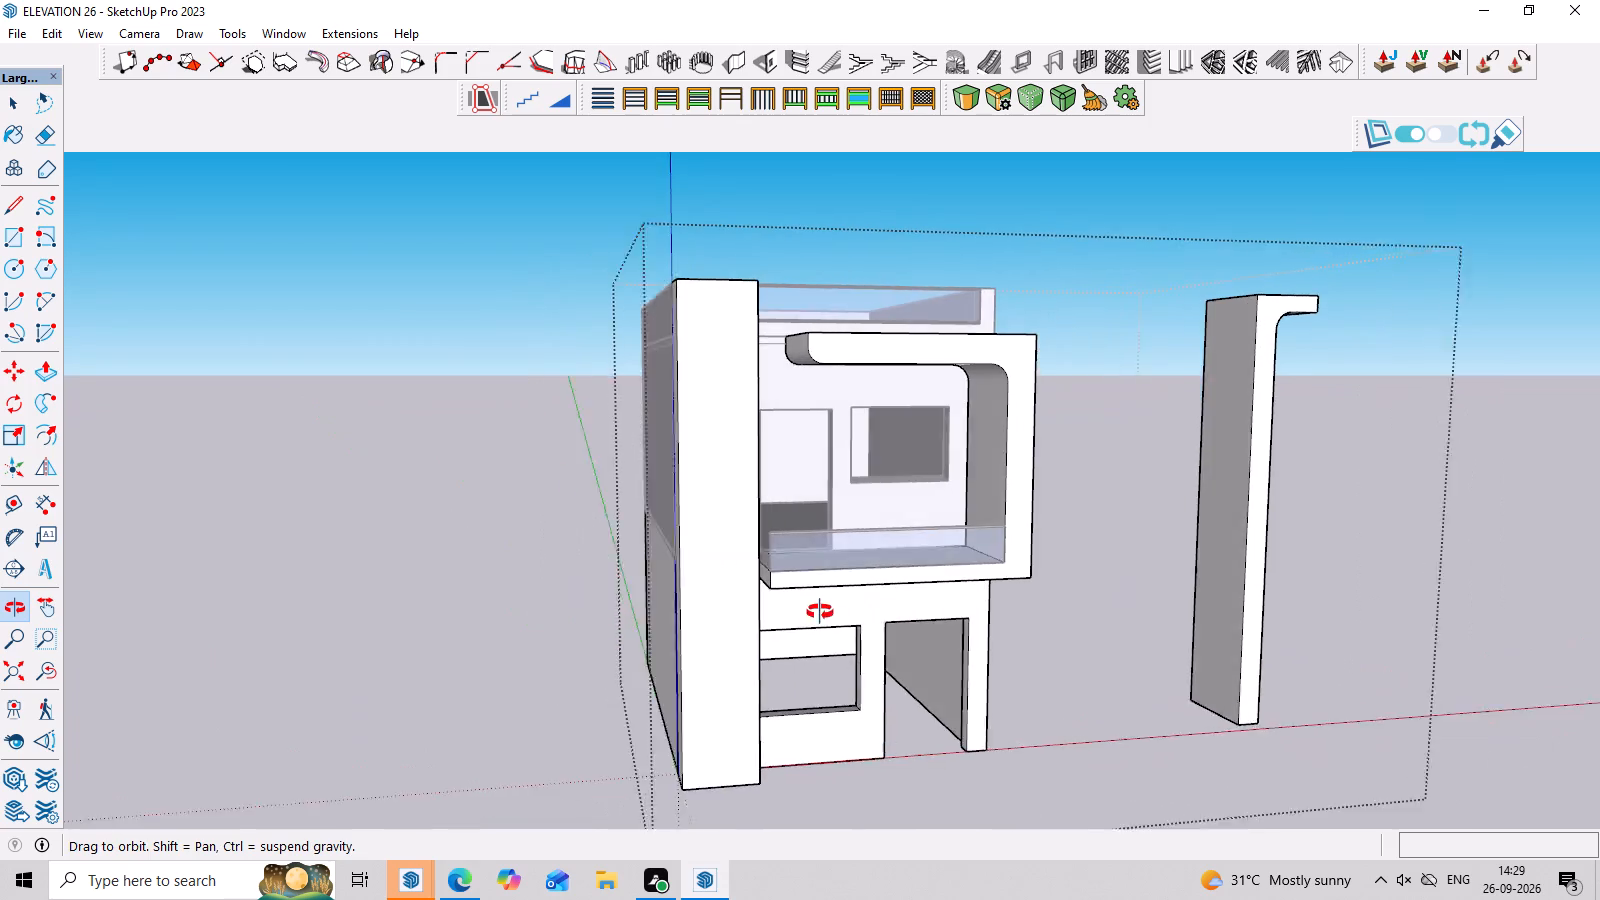
pyautogui.moveTo(820, 612); pyautogui.dragTo(766, 612, button='middle')
pyautogui.press('space')
pyautogui.click(1306, 613)
pyautogui.click(1306, 613)
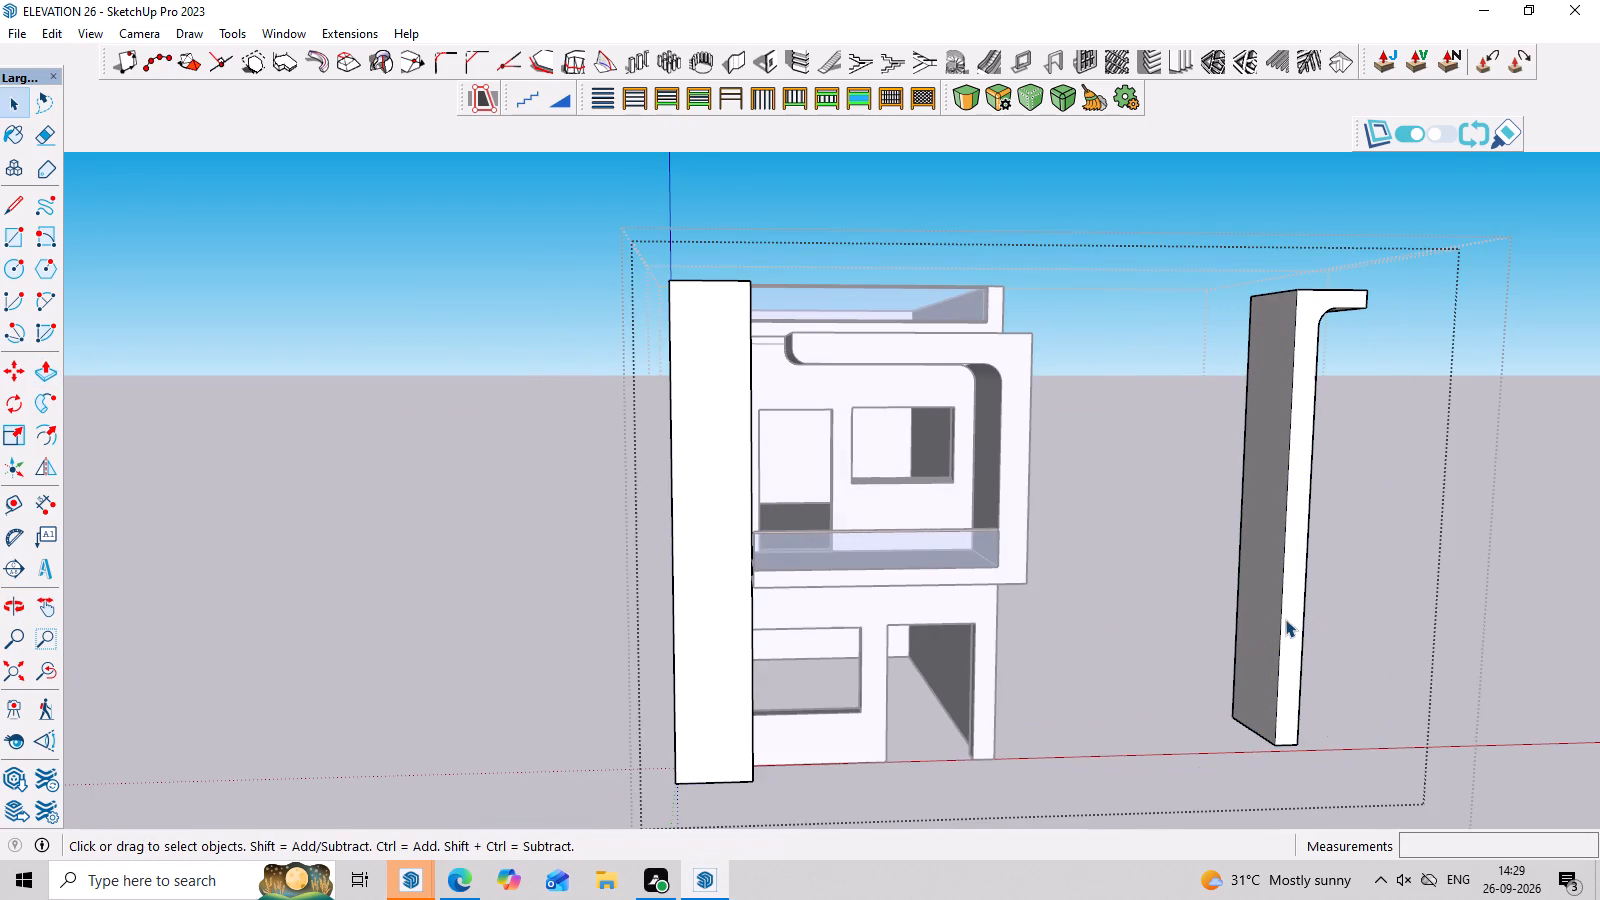
pyautogui.doubleClick(1282, 620)
pyautogui.tripleClick(1284, 626)
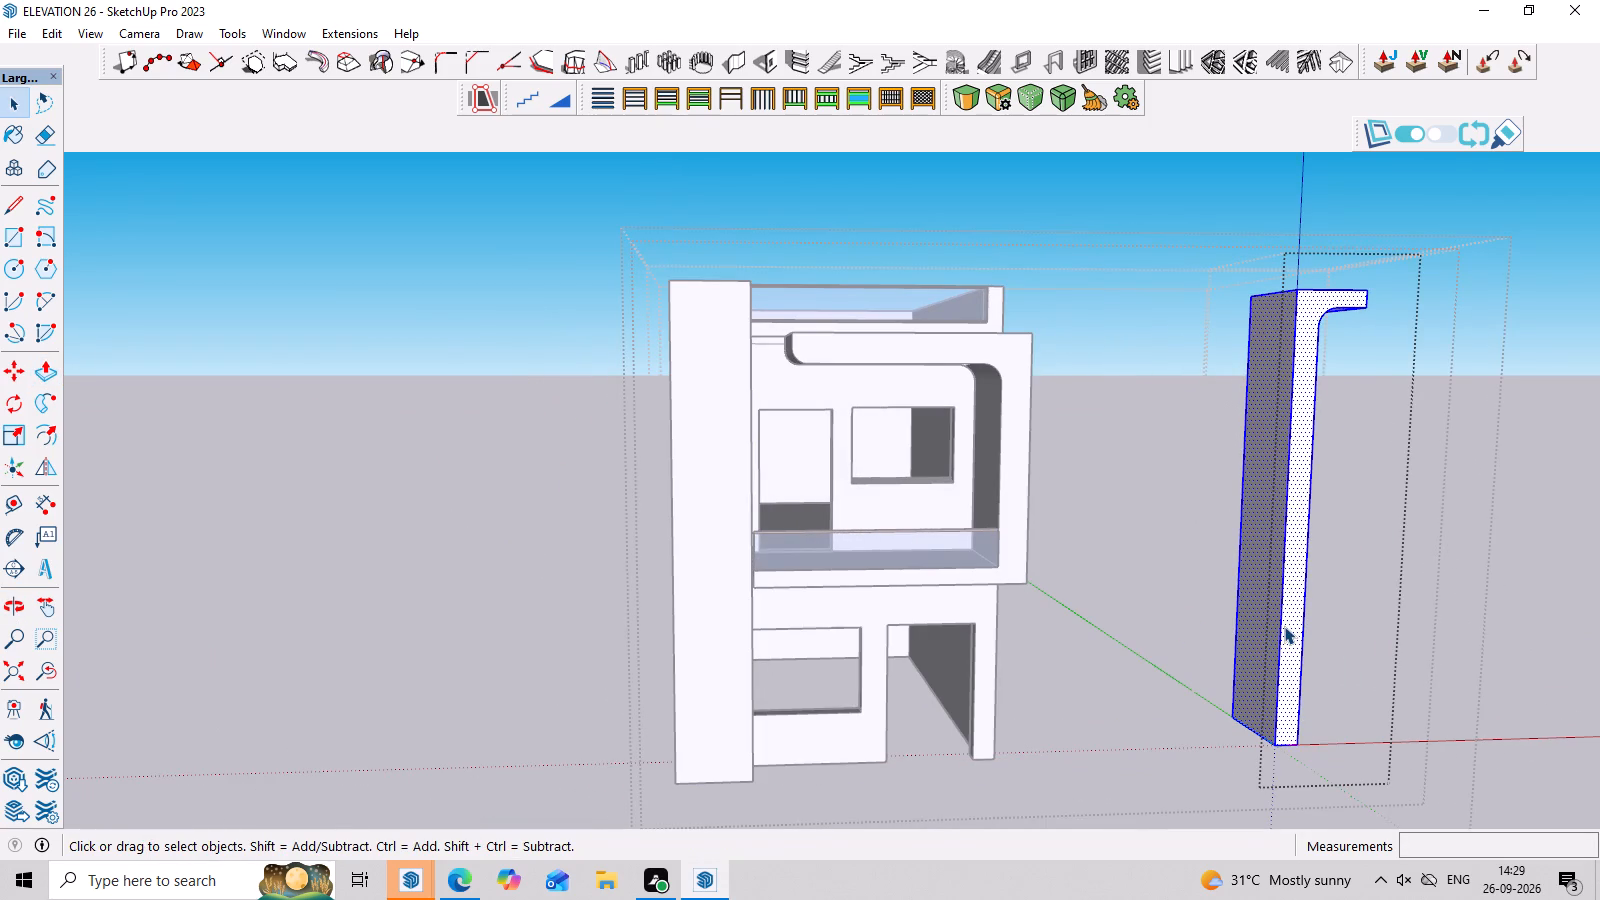
# Push the back face of the inverted-L pillar inward about 2' 8" to reduce its depth.
pyautogui.moveTo(1291, 573); pyautogui.dragTo(1246, 802, button='middle')
pyautogui.scroll(-6, 1406, 471)
pyautogui.moveTo(1482, 507); pyautogui.dragTo(858, 449, button='middle')
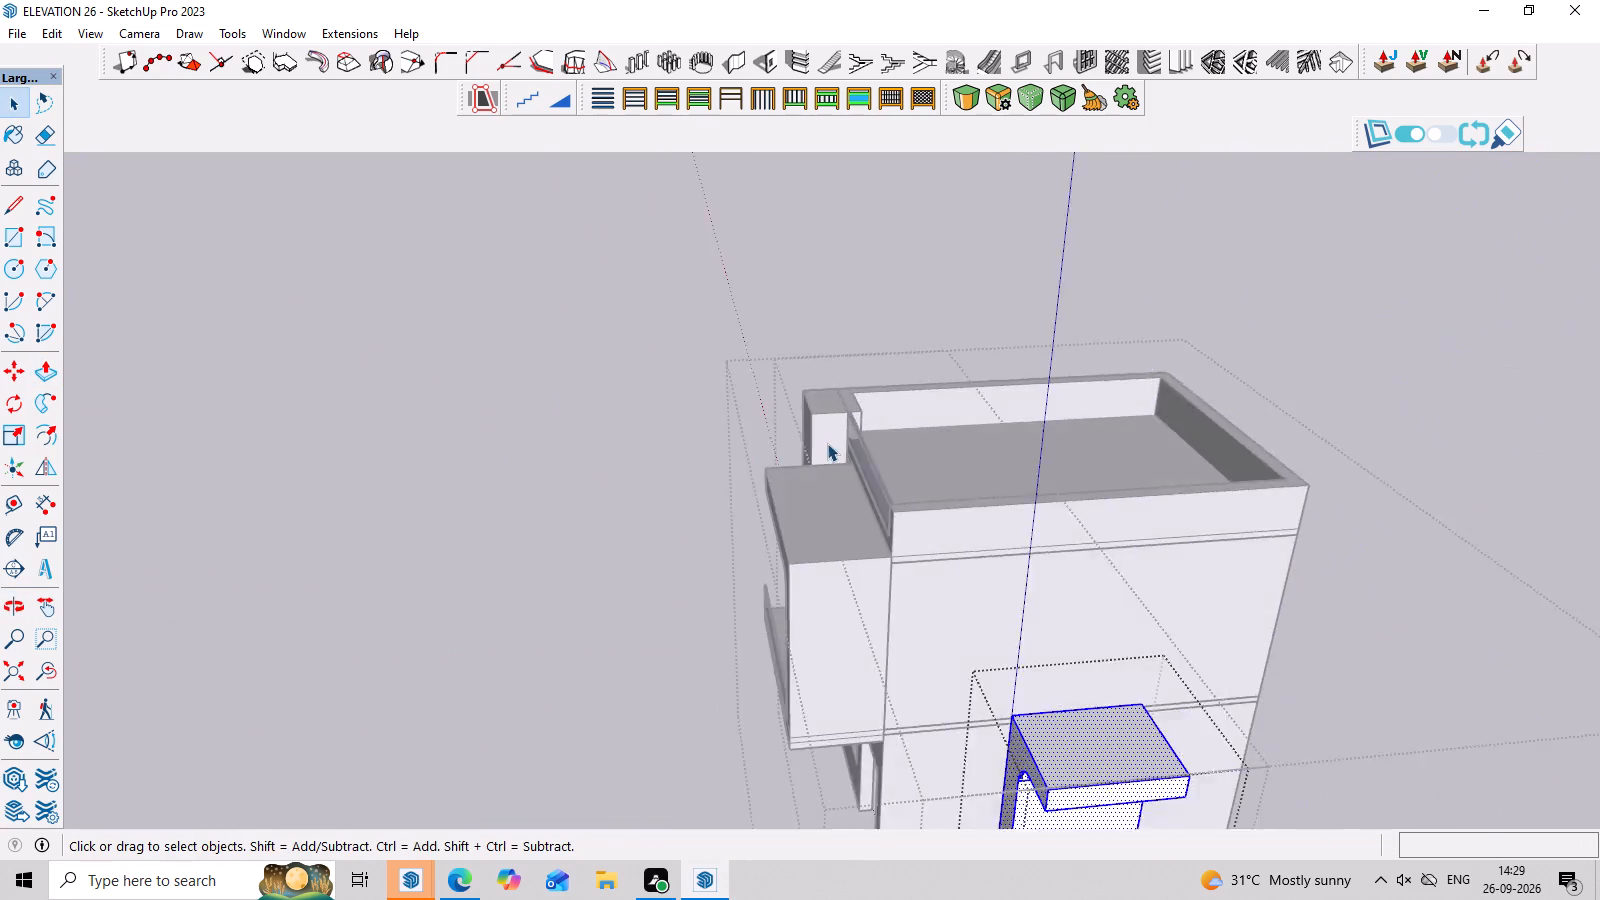
pyautogui.scroll(-8, 827, 443)
pyautogui.moveTo(1198, 609); pyautogui.dragTo(781, 593, button='middle')
pyautogui.scroll(3, 666, 556)
pyautogui.click(710, 525)
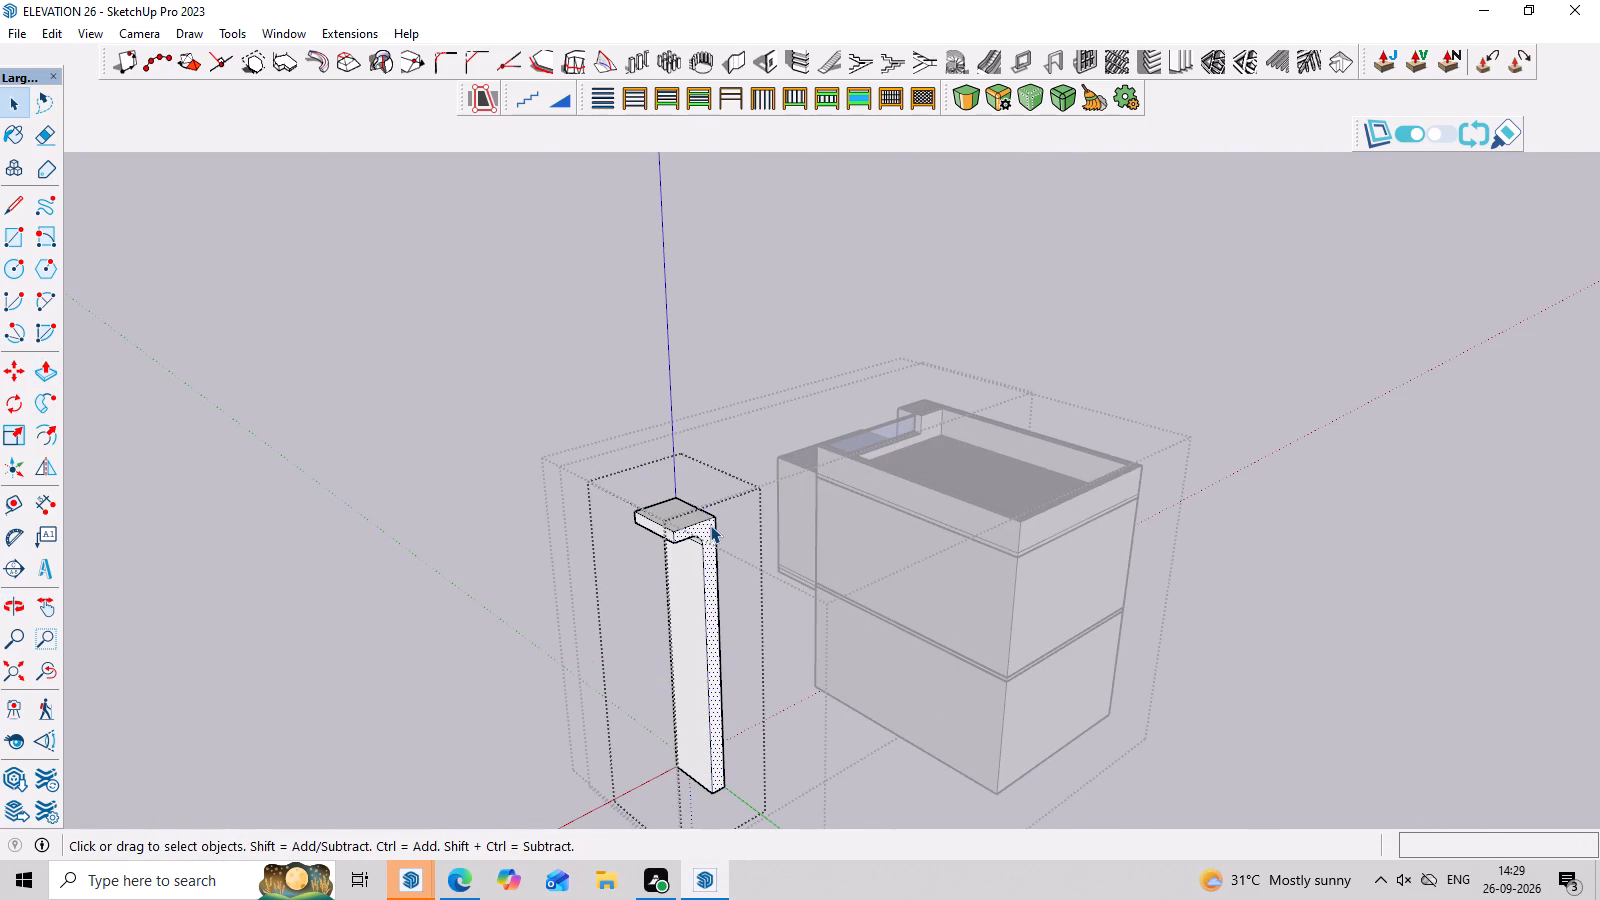
pyautogui.press('p')
pyautogui.click(710, 525)
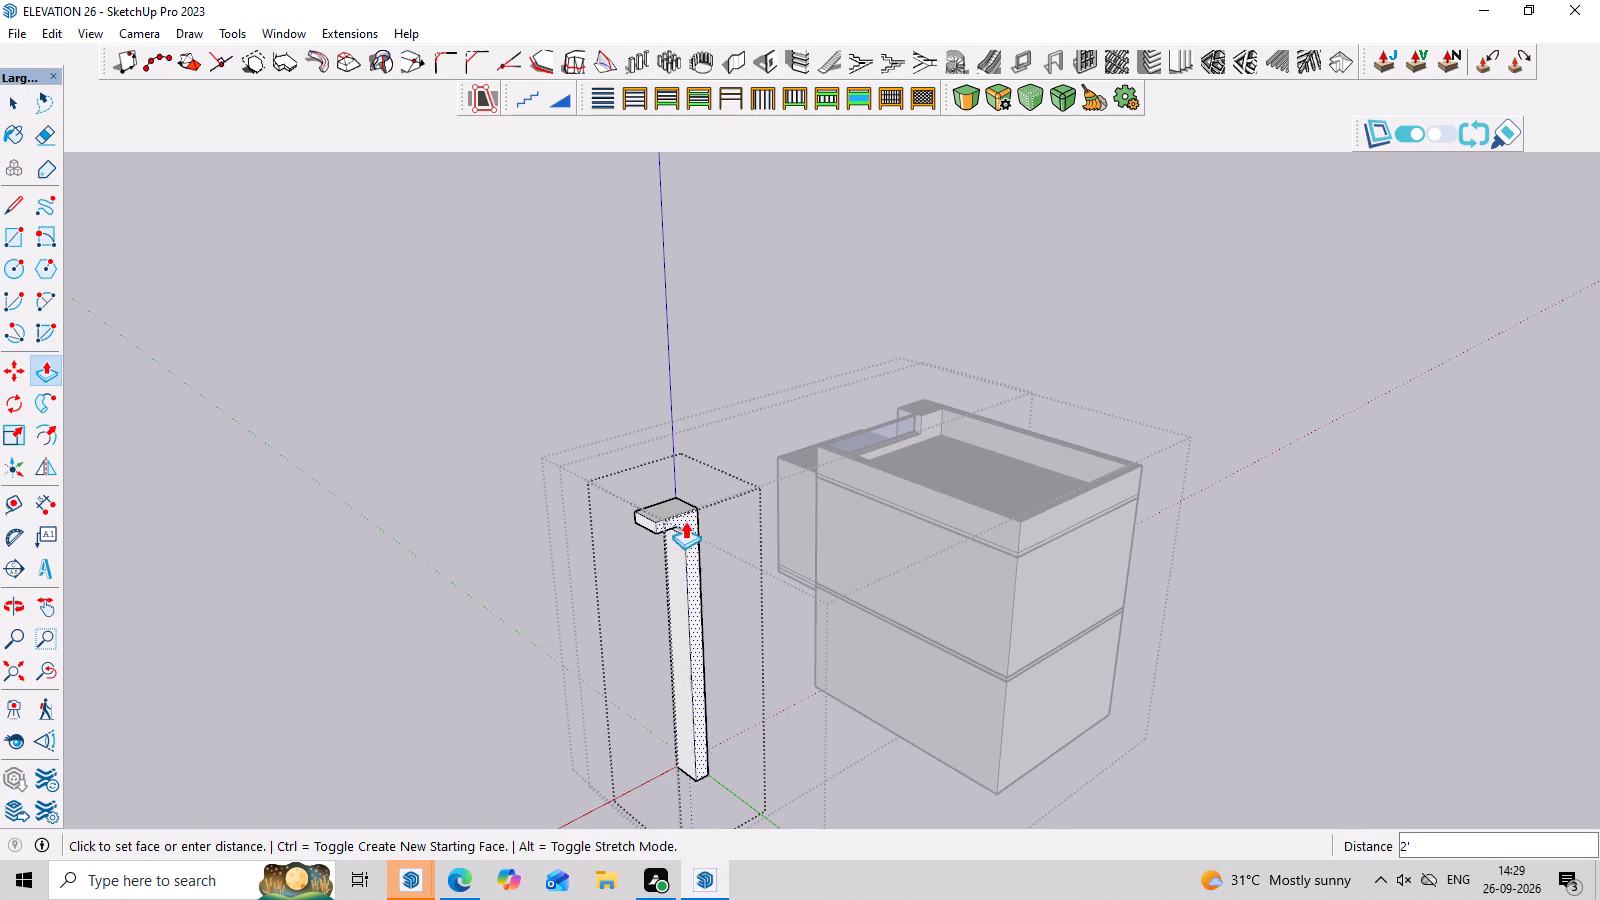
pyautogui.moveTo(679, 545); pyautogui.dragTo(849, 598, button='middle')
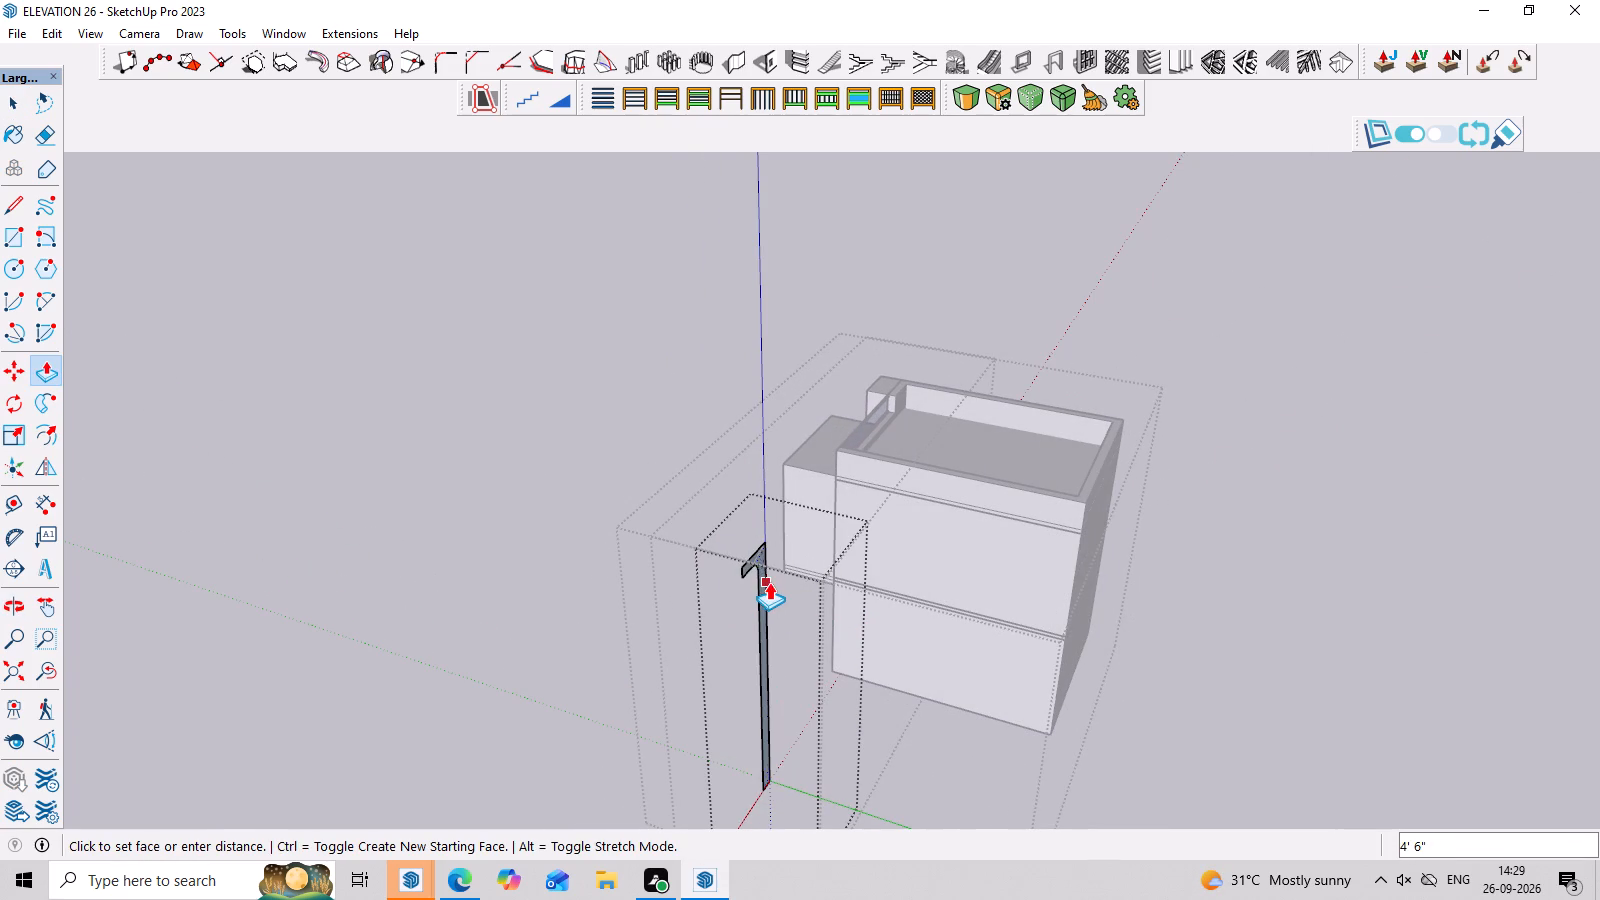
pyautogui.click(779, 583)
# Push the inverted-L pillar's back face in further to leave a thin profile.
pyautogui.moveTo(810, 614); pyautogui.dragTo(1032, 741, button='middle')
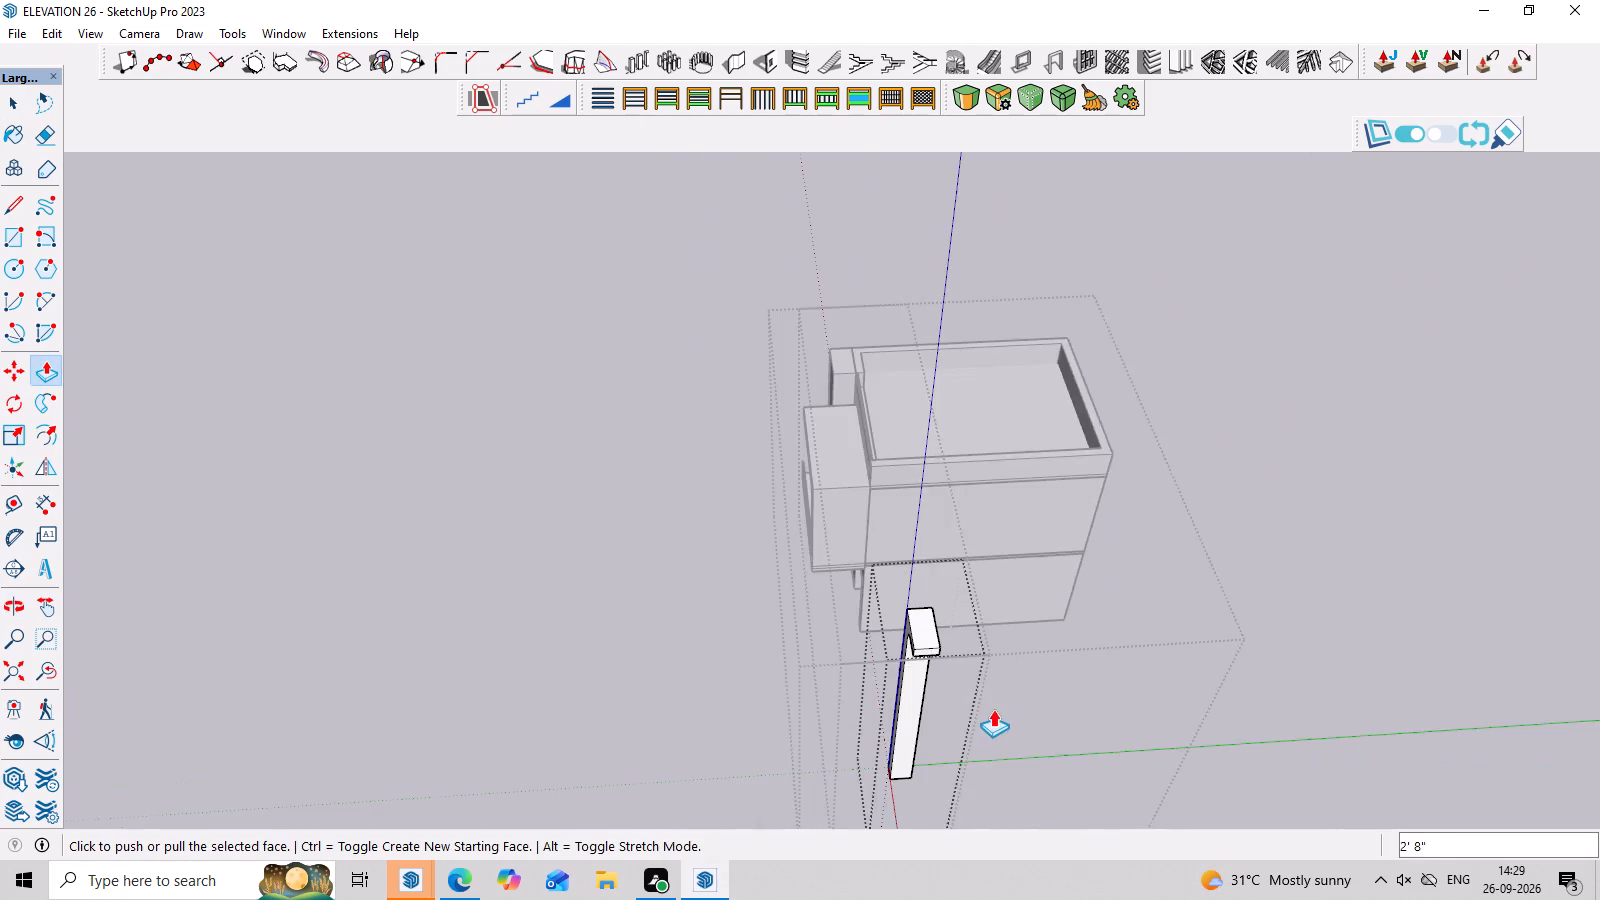
pyautogui.scroll(10, 993, 700)
pyautogui.moveTo(1000, 618); pyautogui.dragTo(633, 590, button='middle')
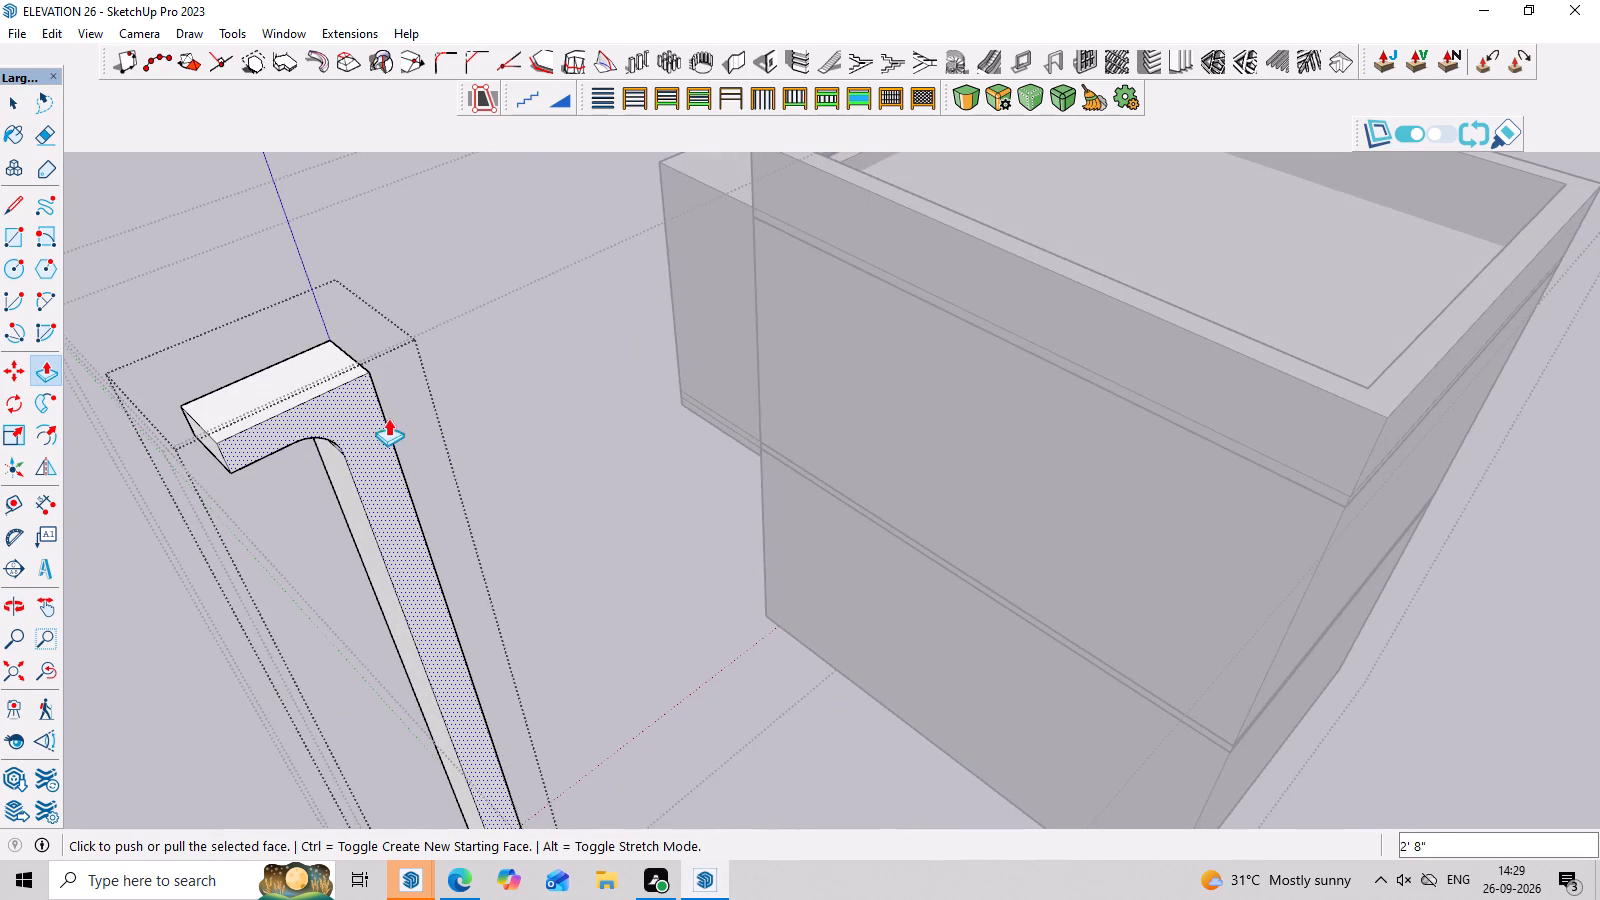
pyautogui.click(365, 413)
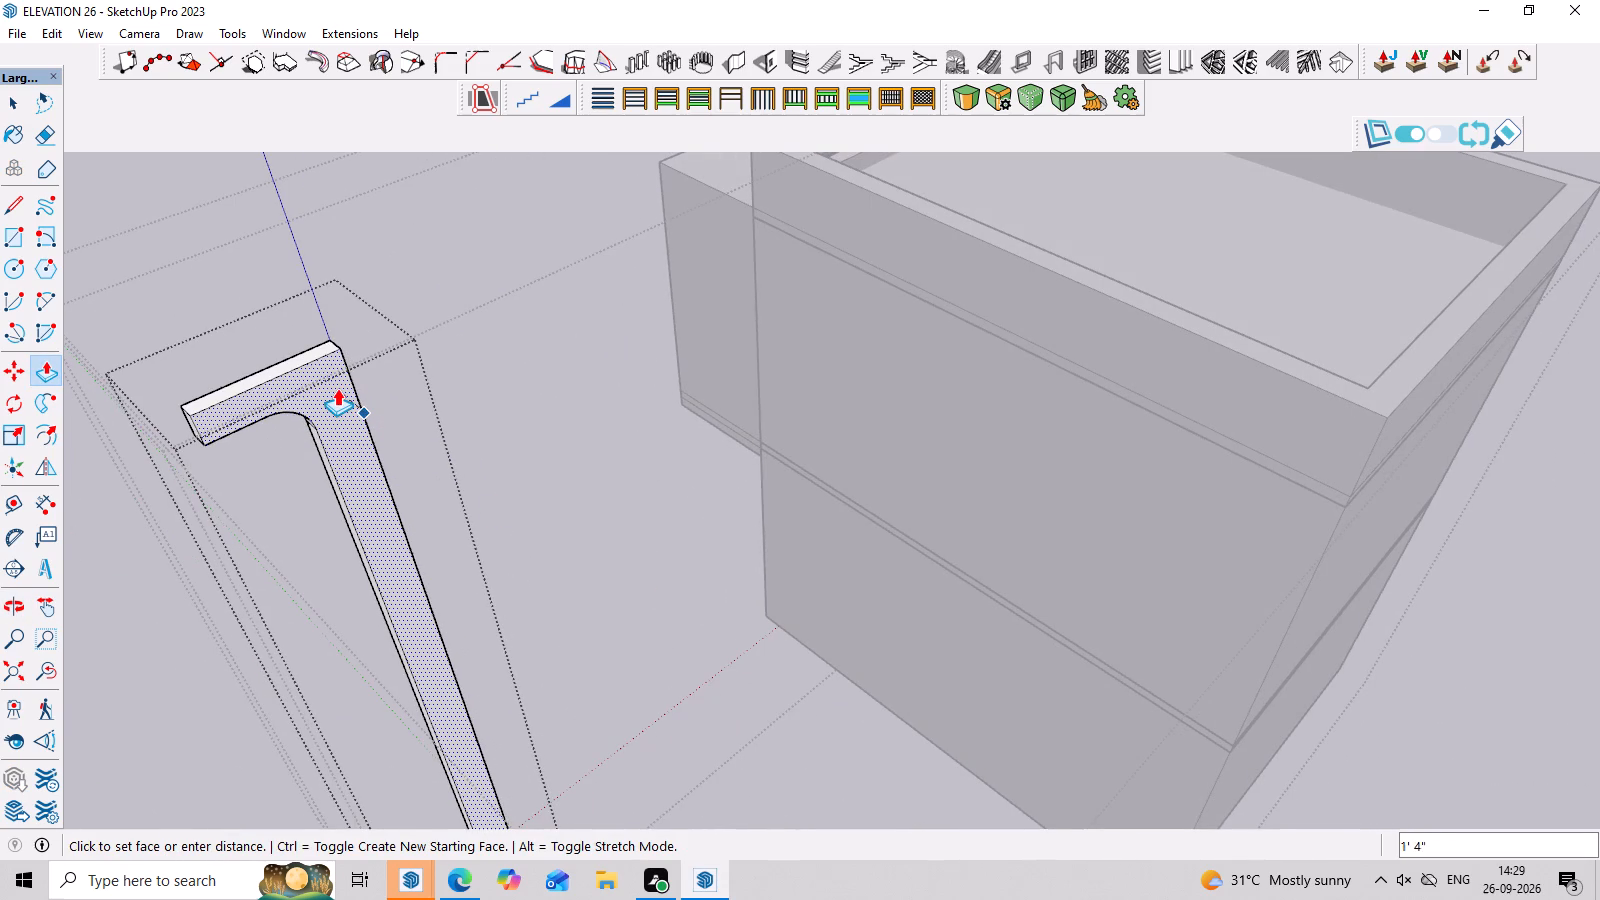
pyautogui.click(335, 382)
# Push the end face of the pillar's top overhang inward about 4" to shorten it.
pyautogui.moveTo(544, 527); pyautogui.dragTo(1269, 624, button='middle')
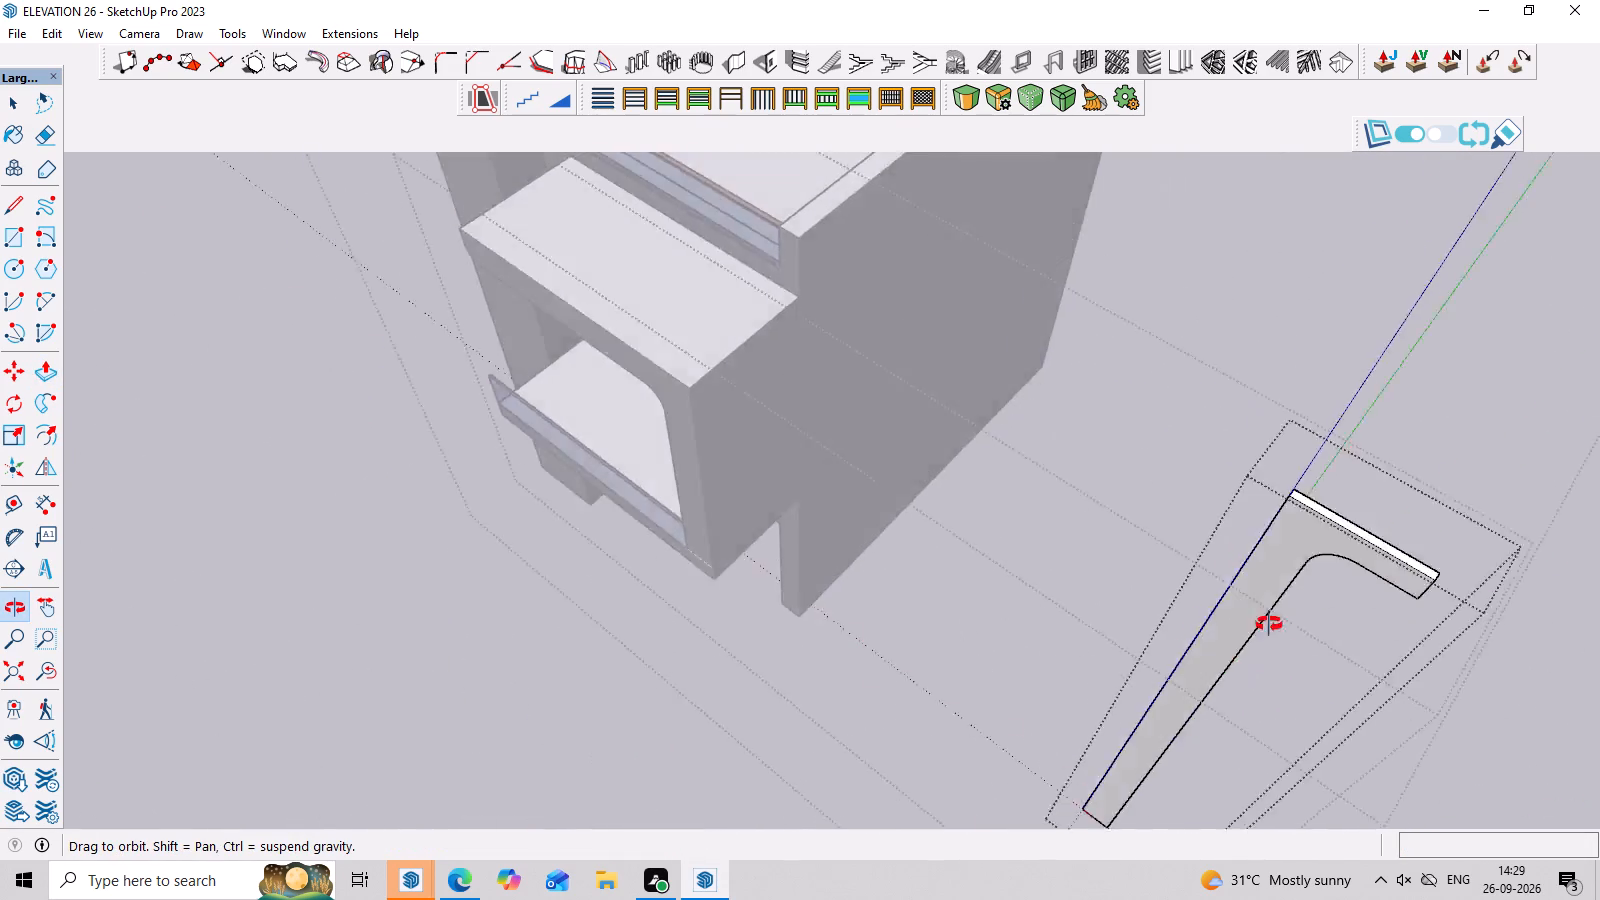
pyautogui.moveTo(1269, 624); pyautogui.dragTo(1240, 466, button='middle')
pyautogui.press('space')
pyautogui.moveTo(1429, 368); pyautogui.dragTo(1081, 364, button='middle')
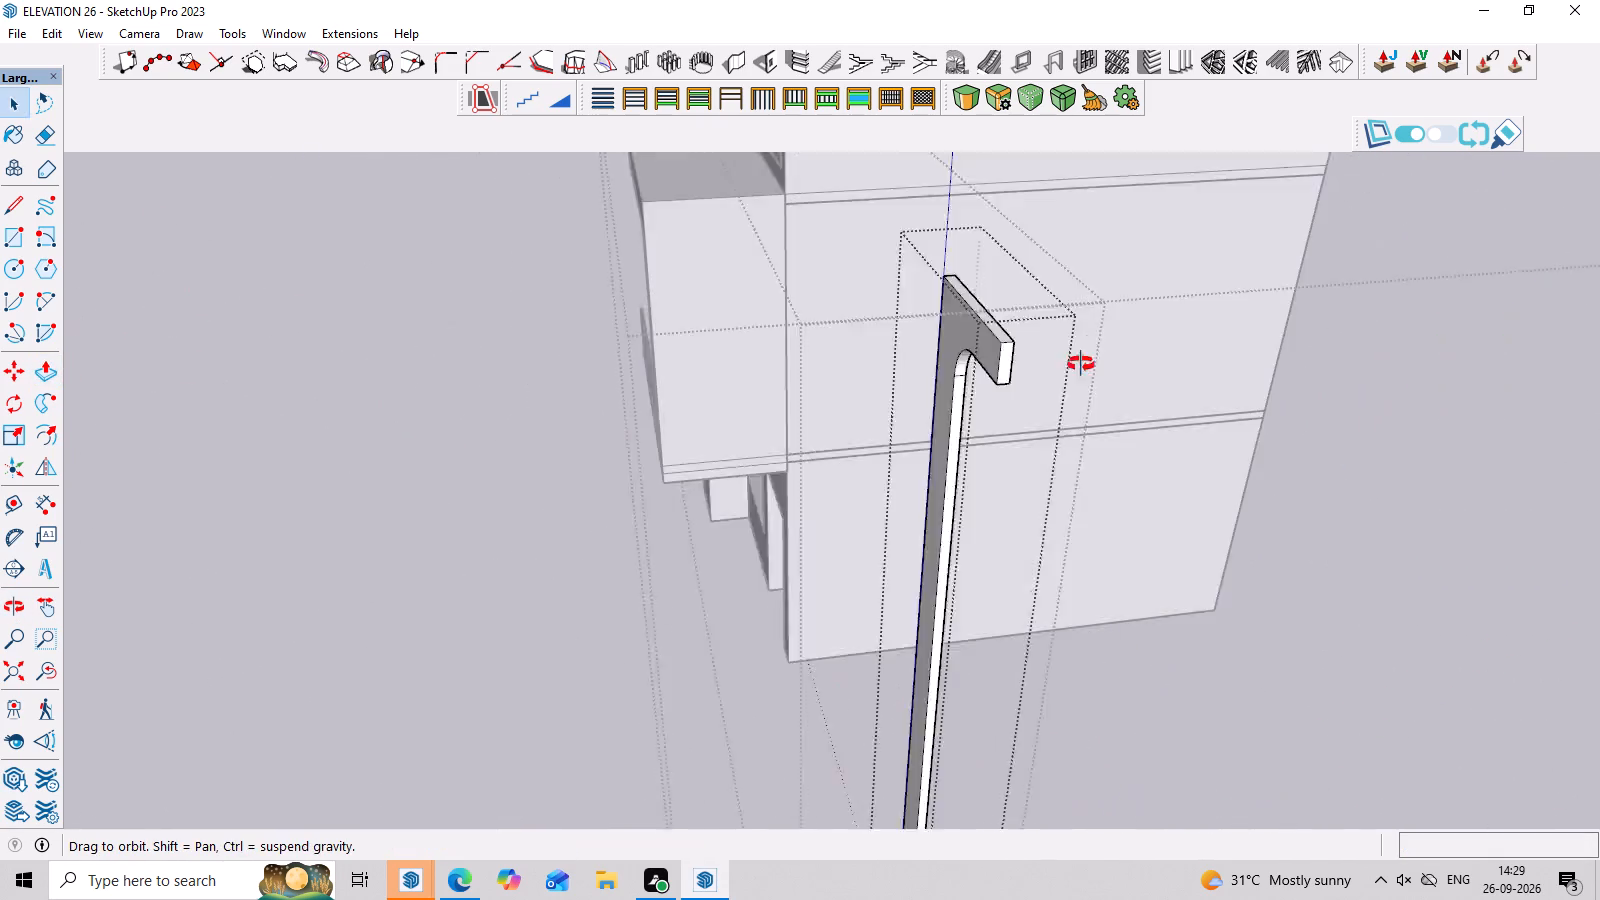
pyautogui.moveTo(1081, 364); pyautogui.dragTo(1046, 364, button='middle')
pyautogui.scroll(3, 816, 384)
pyautogui.click(750, 340)
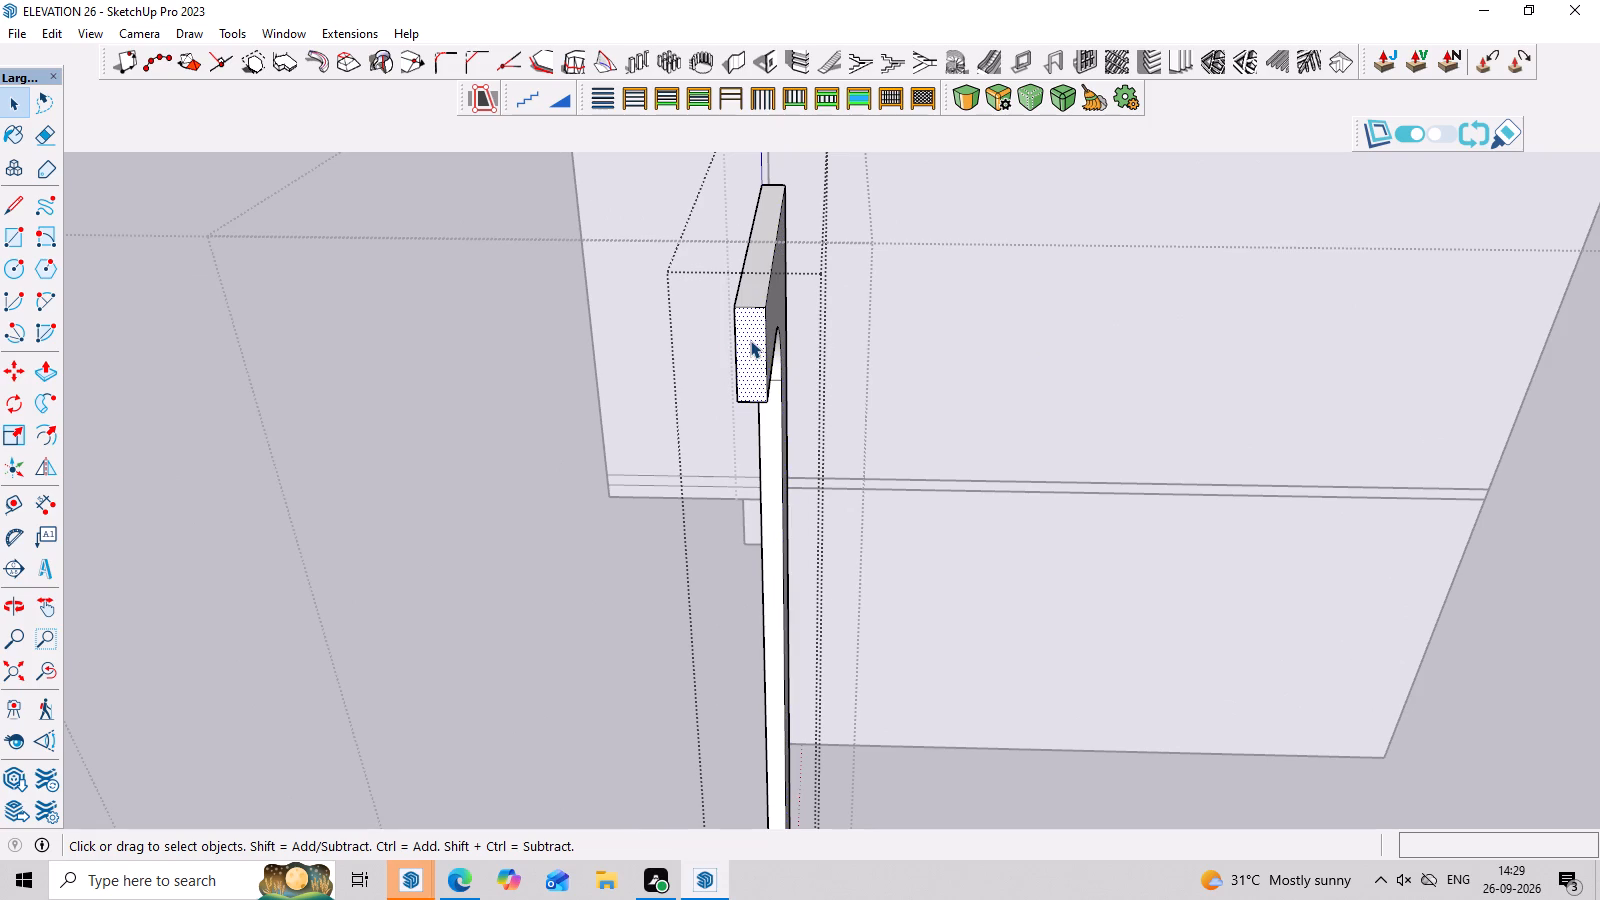
pyautogui.press('p')
pyautogui.click(750, 340)
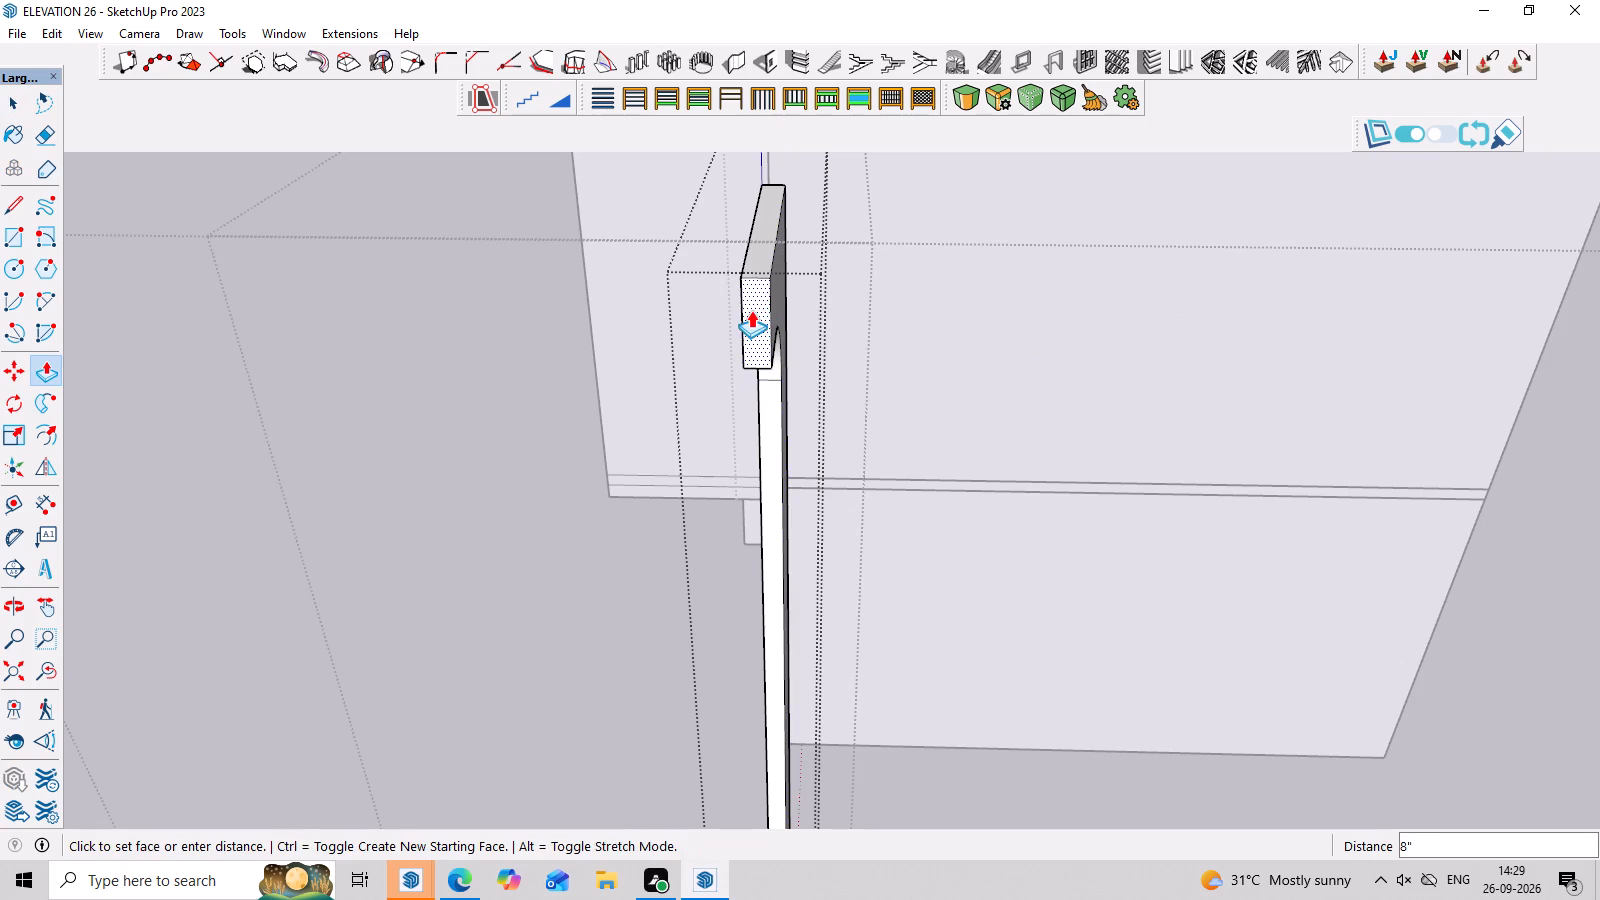
pyautogui.click(746, 322)
# Push the inner vertical face of the pillar's shaft inward about 5" to make the shaft narrower.
pyautogui.moveTo(825, 398); pyautogui.dragTo(1116, 437, button='middle')
pyautogui.scroll(-4, 1044, 425)
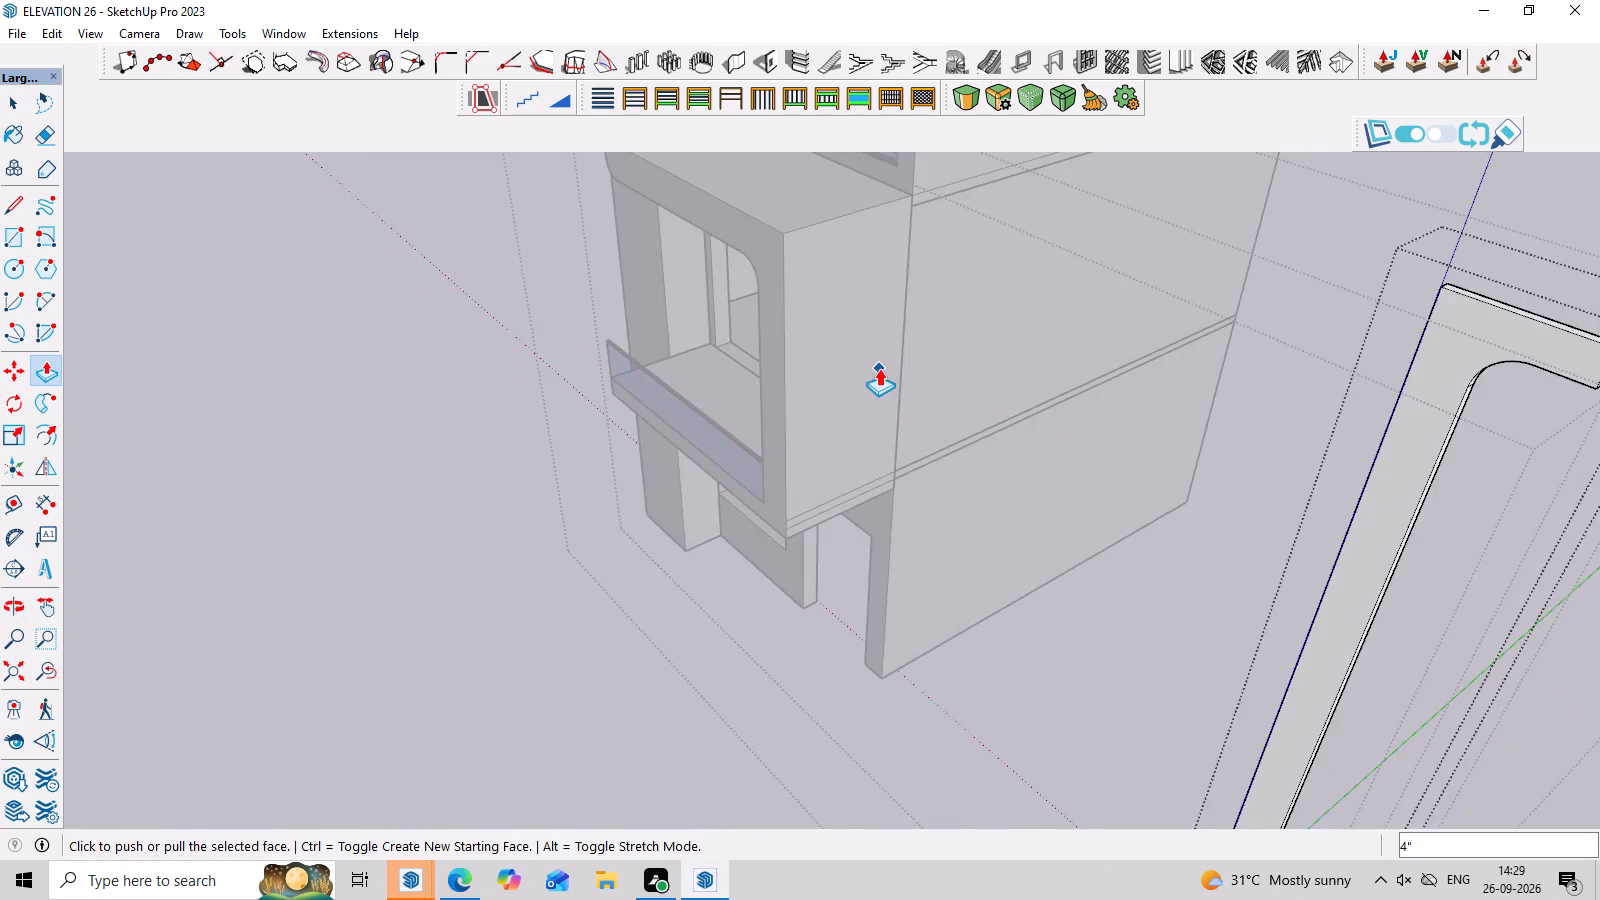
pyautogui.scroll(-6, 879, 368)
pyautogui.moveTo(1336, 535); pyautogui.dragTo(1272, 414, button='middle')
pyautogui.scroll(6, 1090, 372)
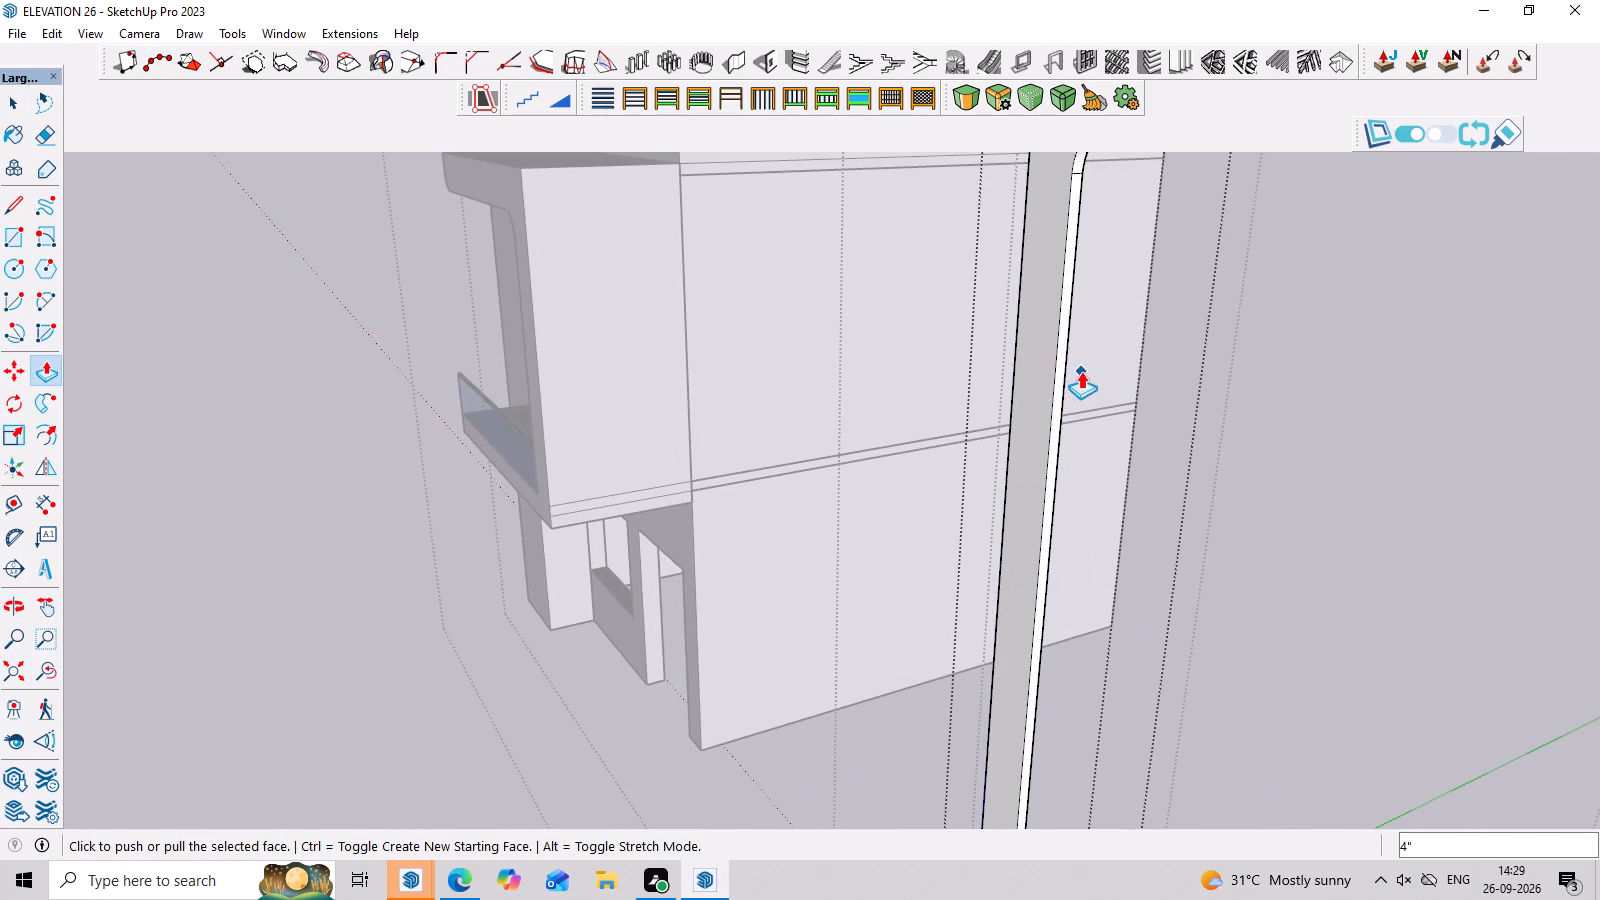
pyautogui.press('space')
pyautogui.click(1063, 377)
pyautogui.scroll(3, 1063, 377)
pyautogui.click(1059, 380)
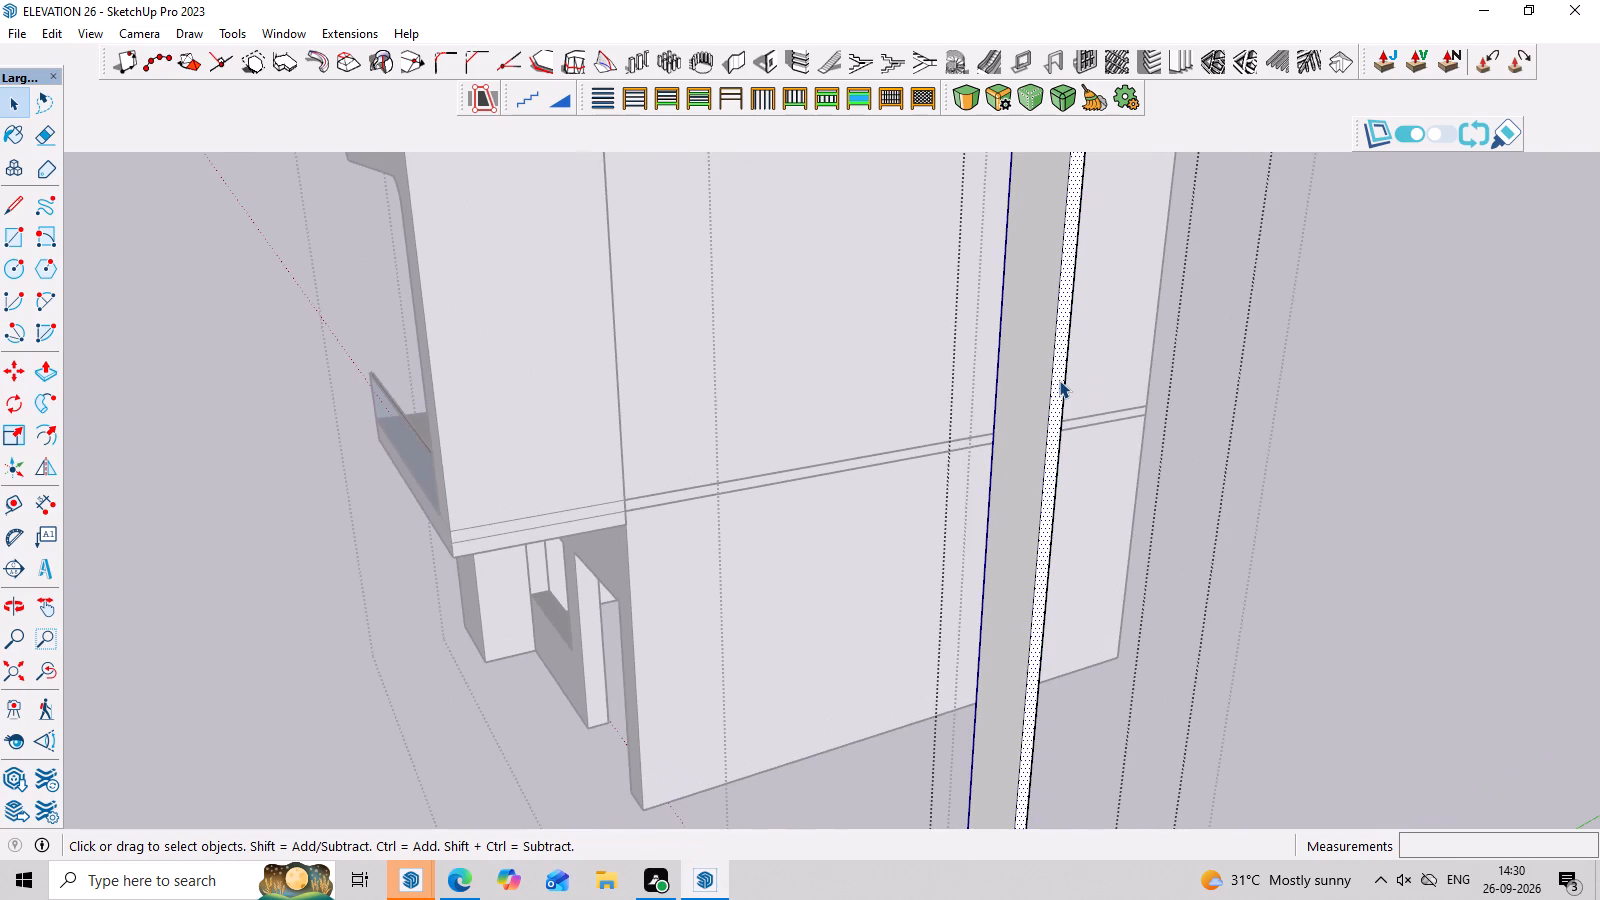
pyautogui.press('p')
pyautogui.click(1059, 380)
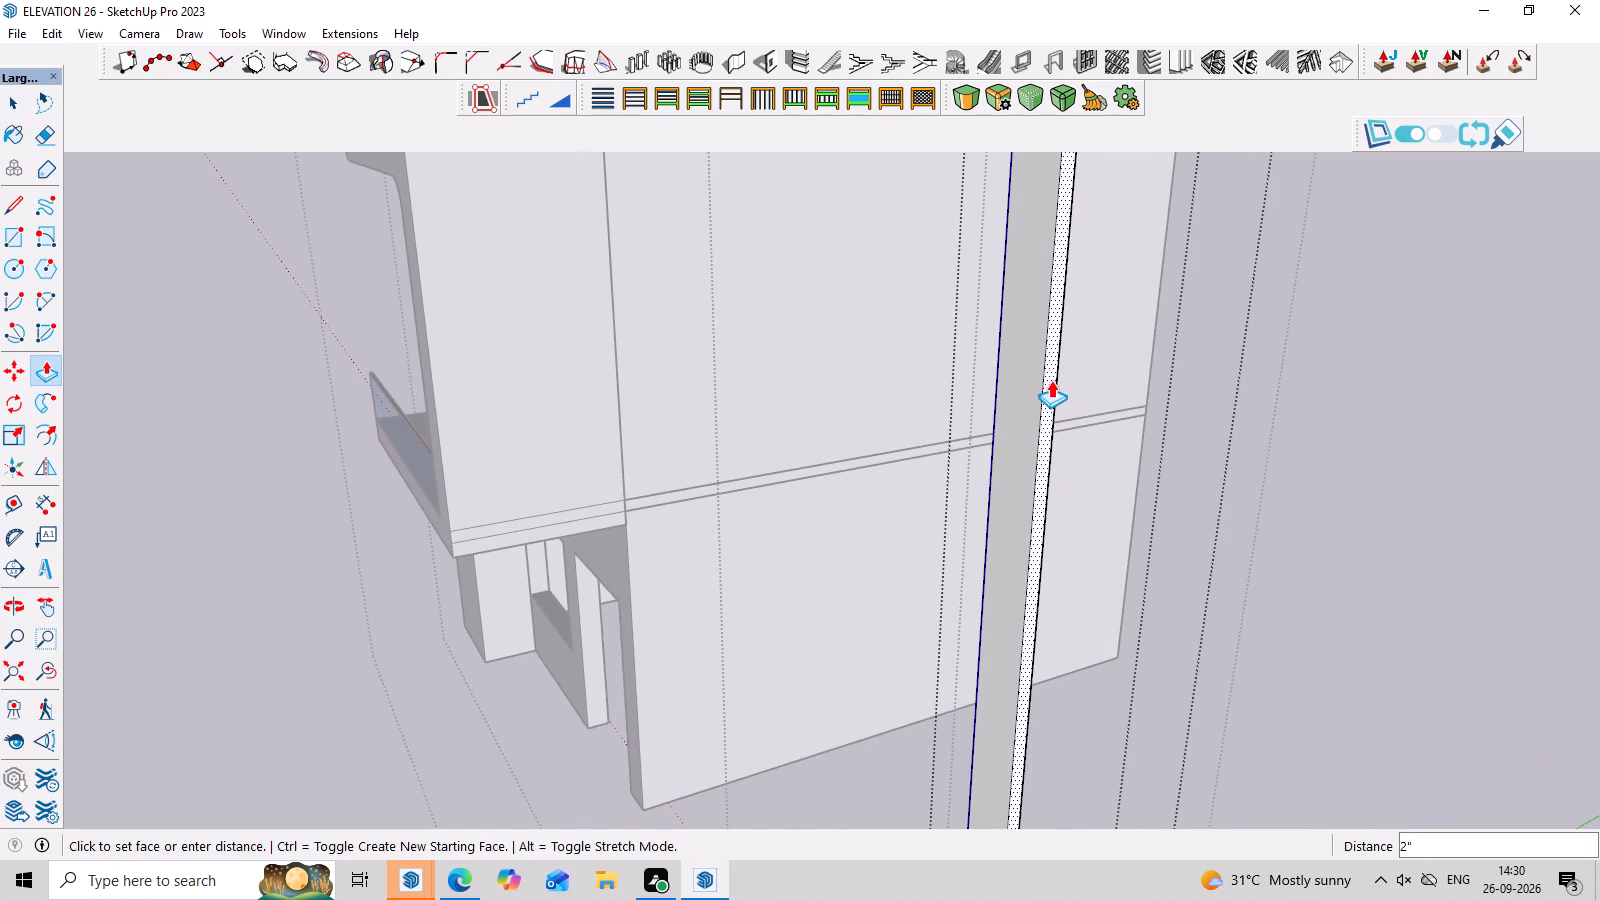
pyautogui.click(1038, 372)
# Examine the slimmed inverted-L pillar's profile from the front and side, including its curved inner corner.
pyautogui.scroll(-8, 929, 482)
pyautogui.moveTo(997, 571); pyautogui.dragTo(1130, 583, button='middle')
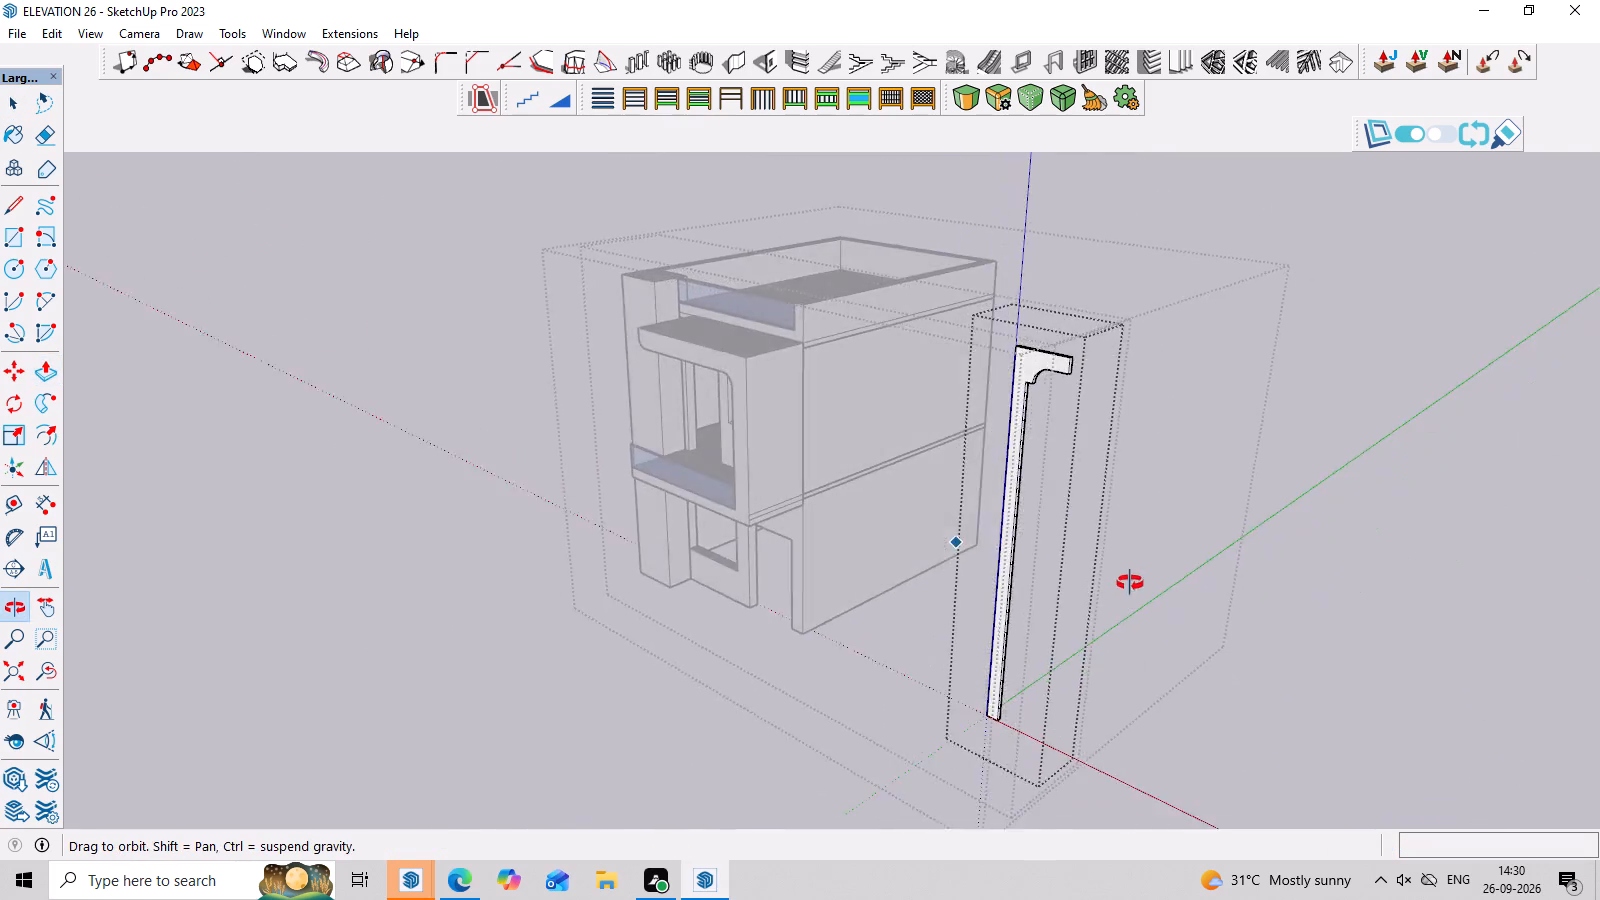
pyautogui.moveTo(1130, 583); pyautogui.dragTo(1197, 542, button='middle')
pyautogui.scroll(7, 1111, 333)
pyautogui.scroll(3, 1054, 431)
pyautogui.moveTo(1054, 431); pyautogui.dragTo(1231, 468, button='middle')
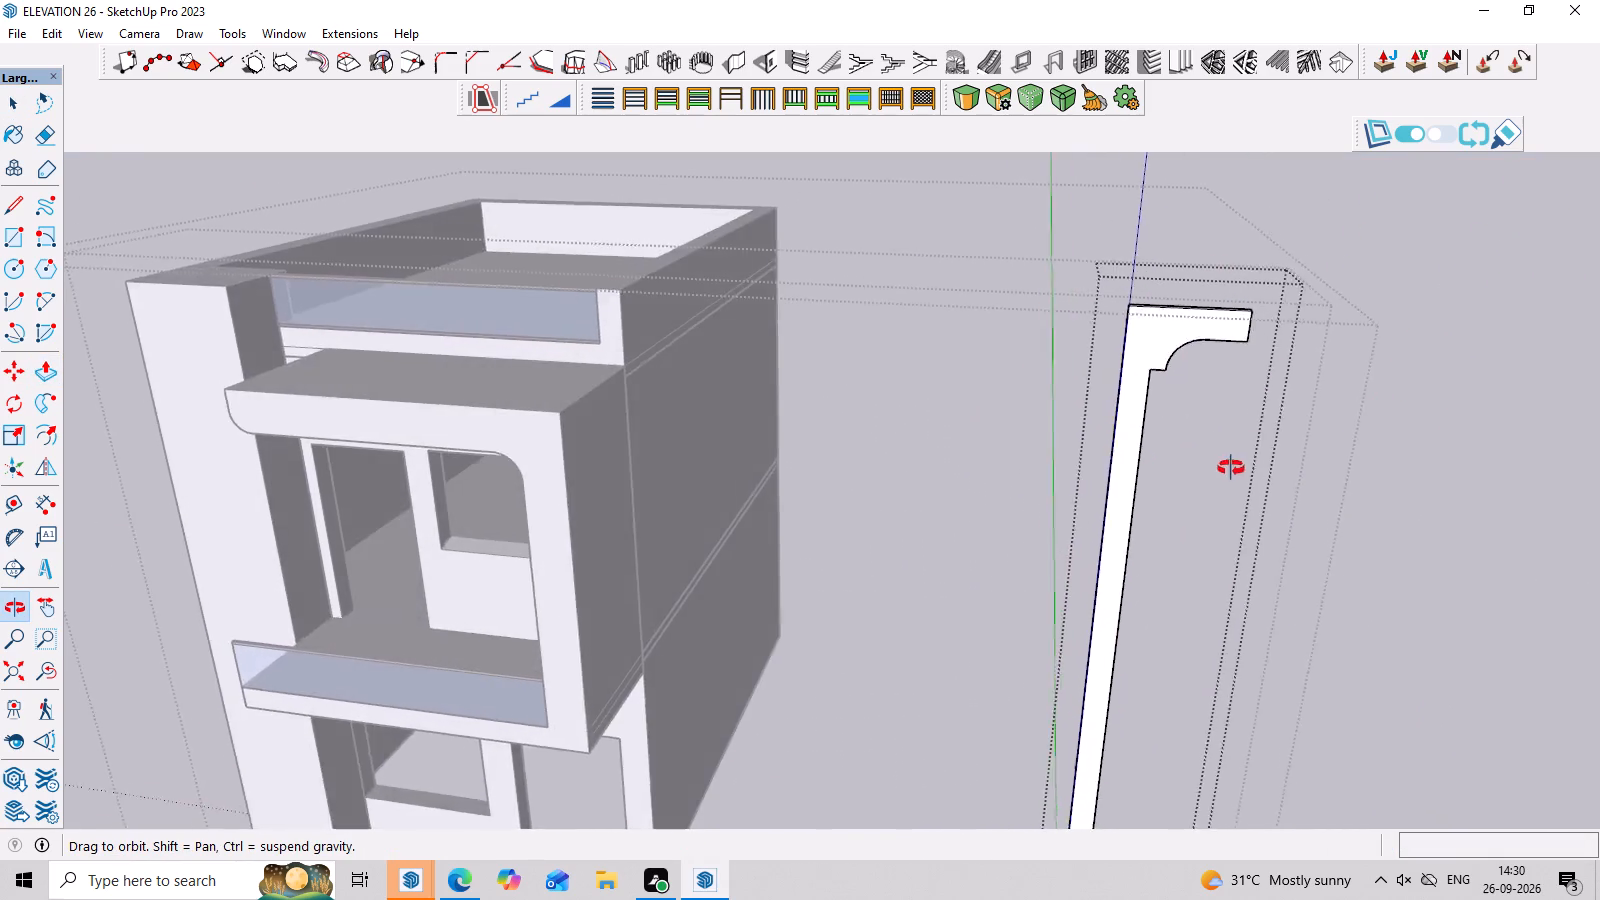
pyautogui.moveTo(1231, 468); pyautogui.dragTo(1250, 382, button='middle')
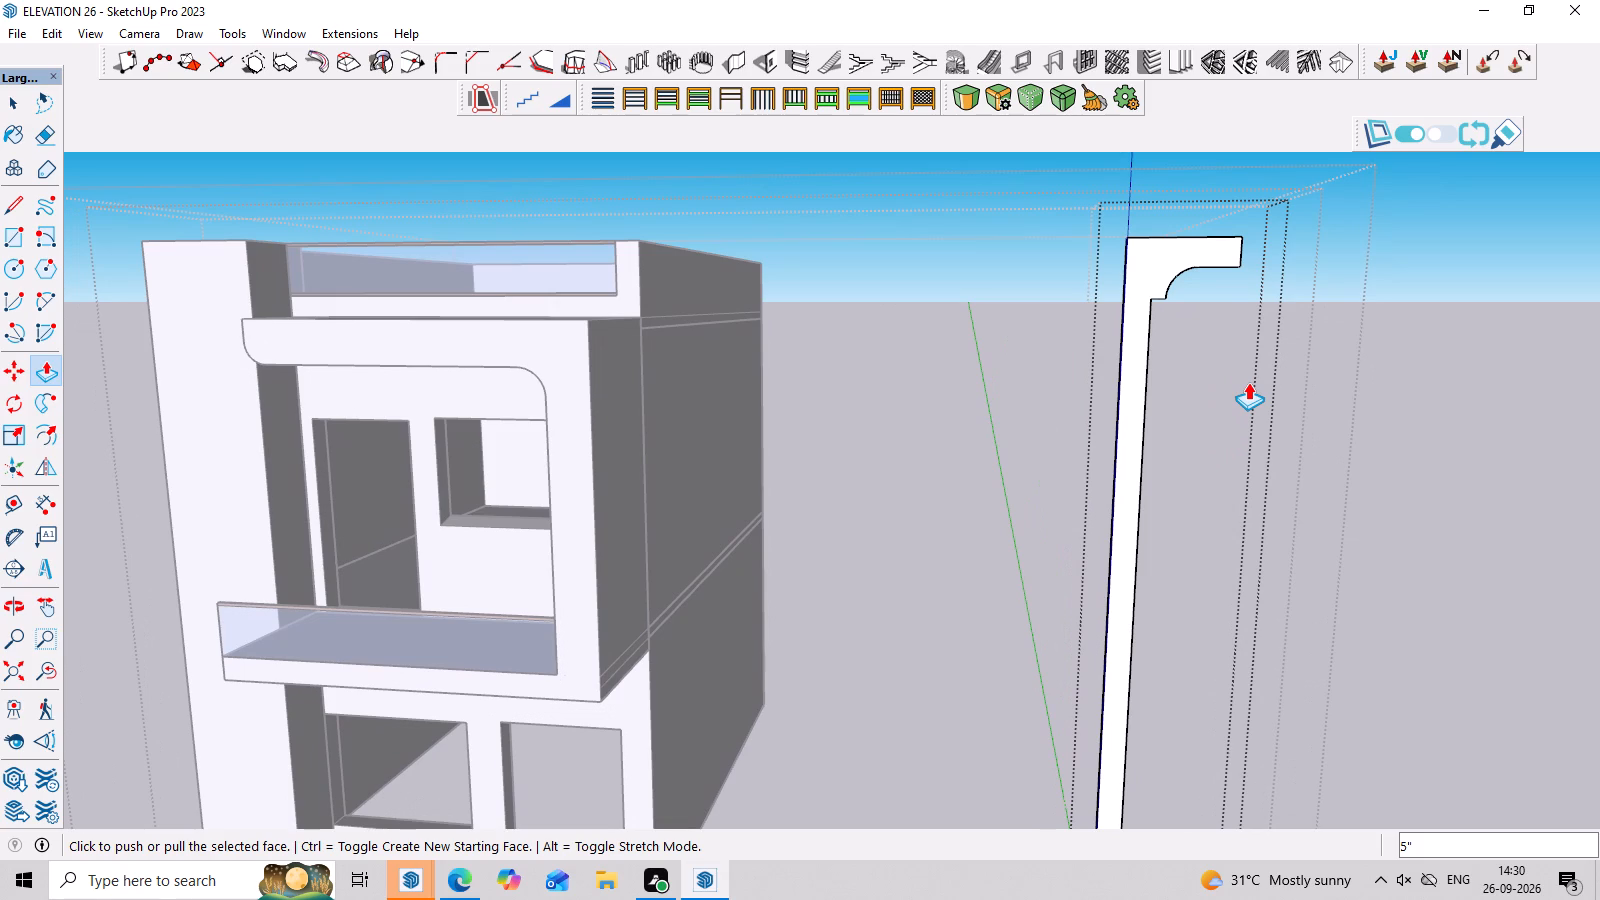
pyautogui.moveTo(1391, 339); pyautogui.dragTo(1335, 342, button='middle')
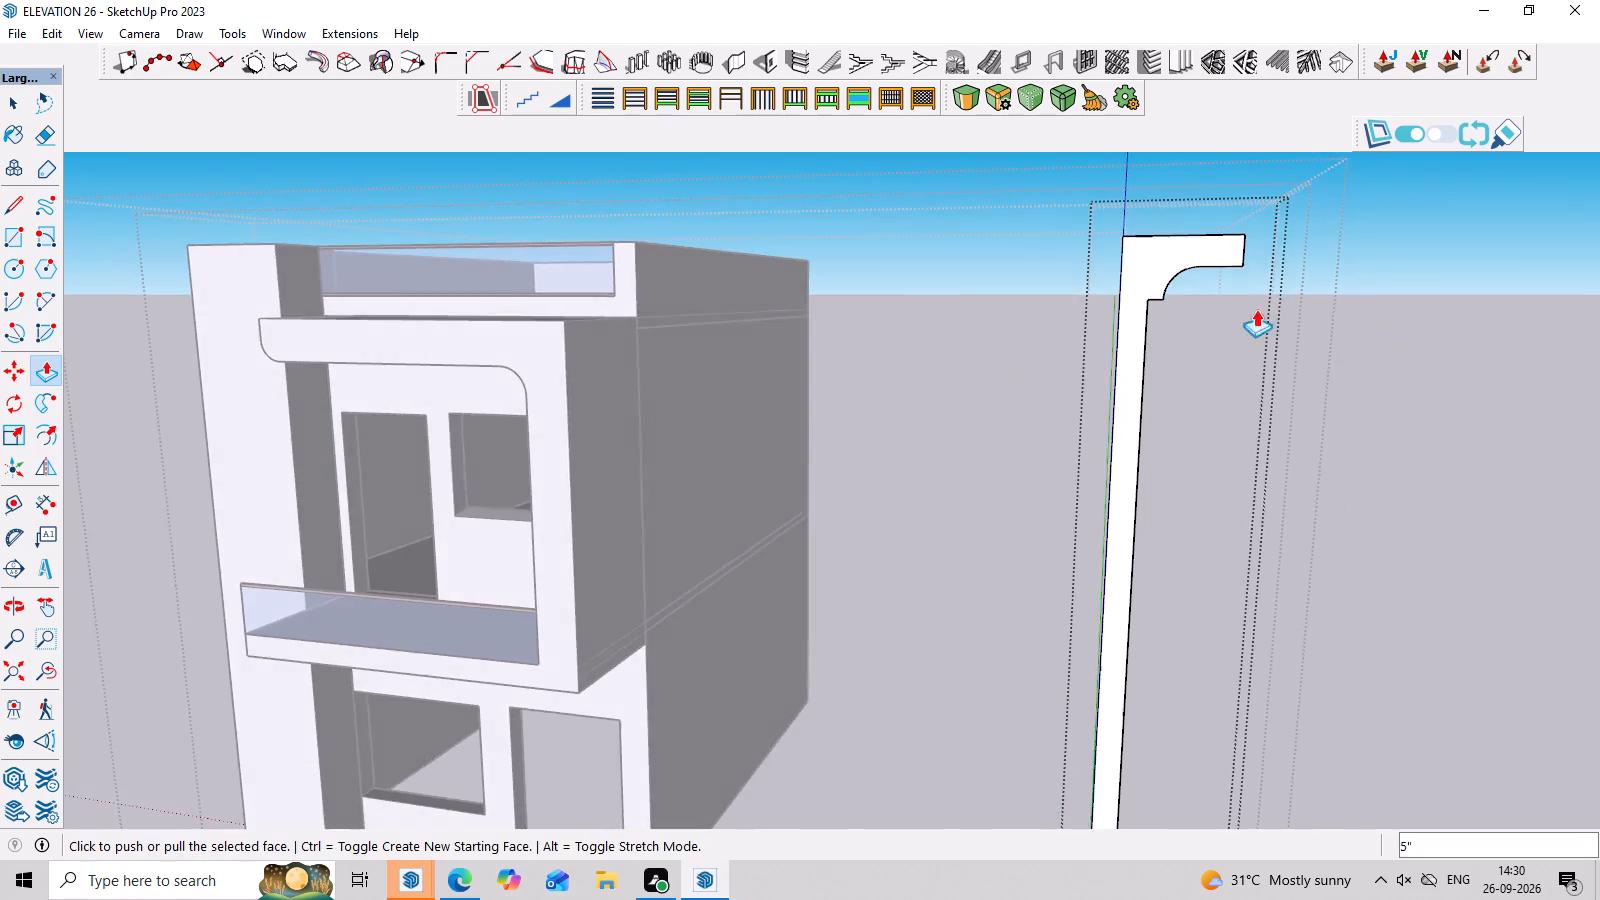
pyautogui.scroll(7, 1184, 248)
pyautogui.moveTo(1248, 307); pyautogui.dragTo(1059, 249, button='middle')
pyautogui.scroll(1, 827, 180)
pyautogui.scroll(-4, 852, 216)
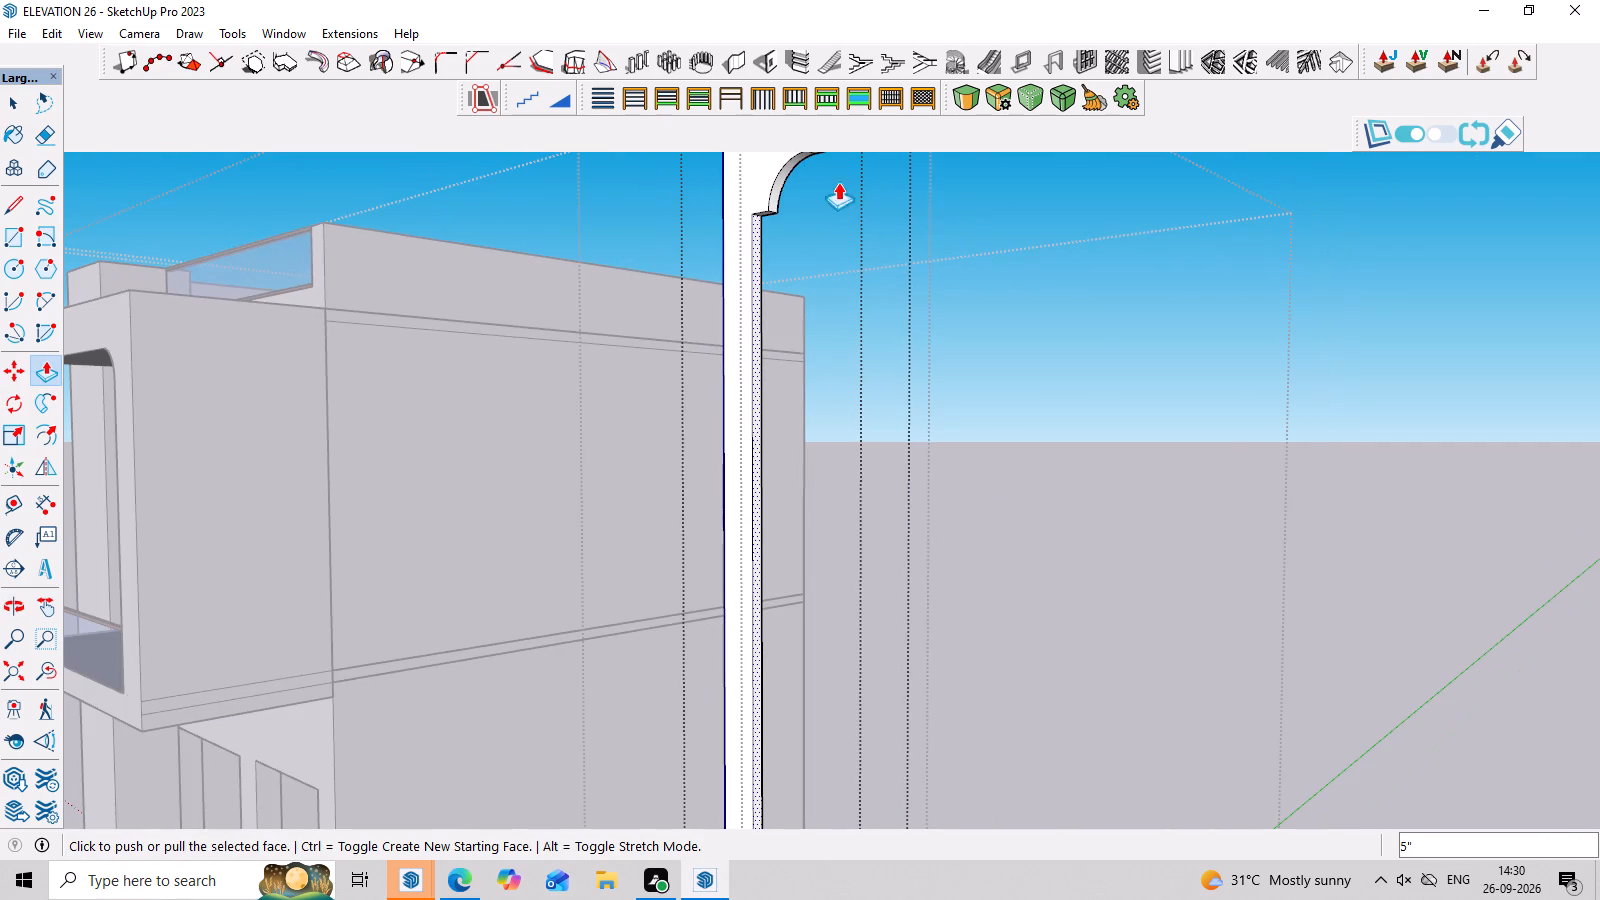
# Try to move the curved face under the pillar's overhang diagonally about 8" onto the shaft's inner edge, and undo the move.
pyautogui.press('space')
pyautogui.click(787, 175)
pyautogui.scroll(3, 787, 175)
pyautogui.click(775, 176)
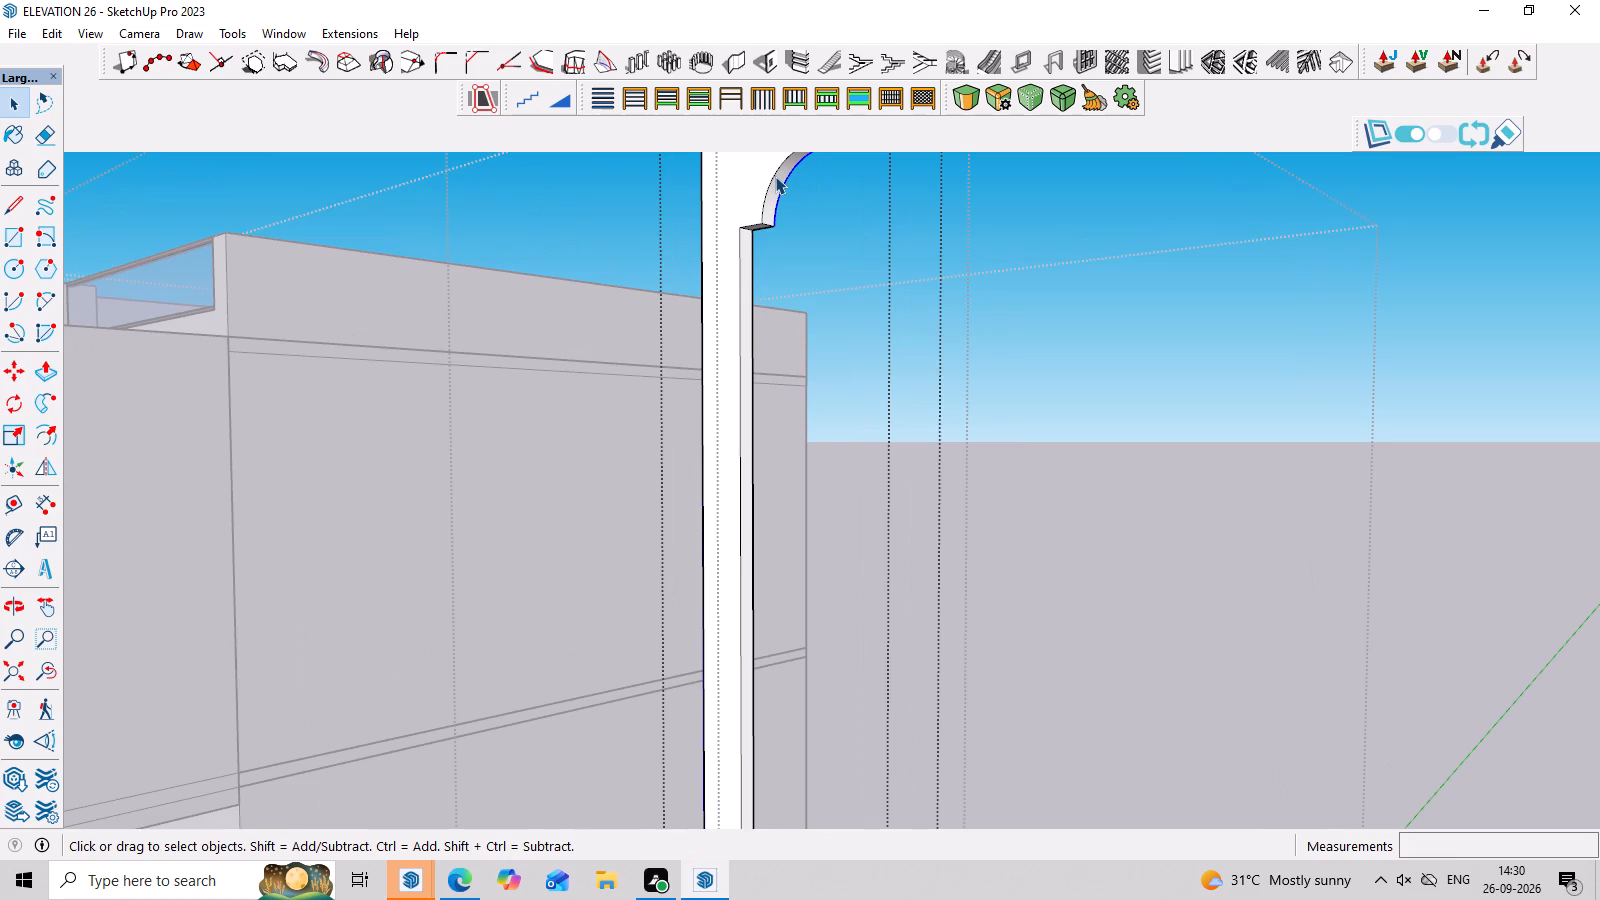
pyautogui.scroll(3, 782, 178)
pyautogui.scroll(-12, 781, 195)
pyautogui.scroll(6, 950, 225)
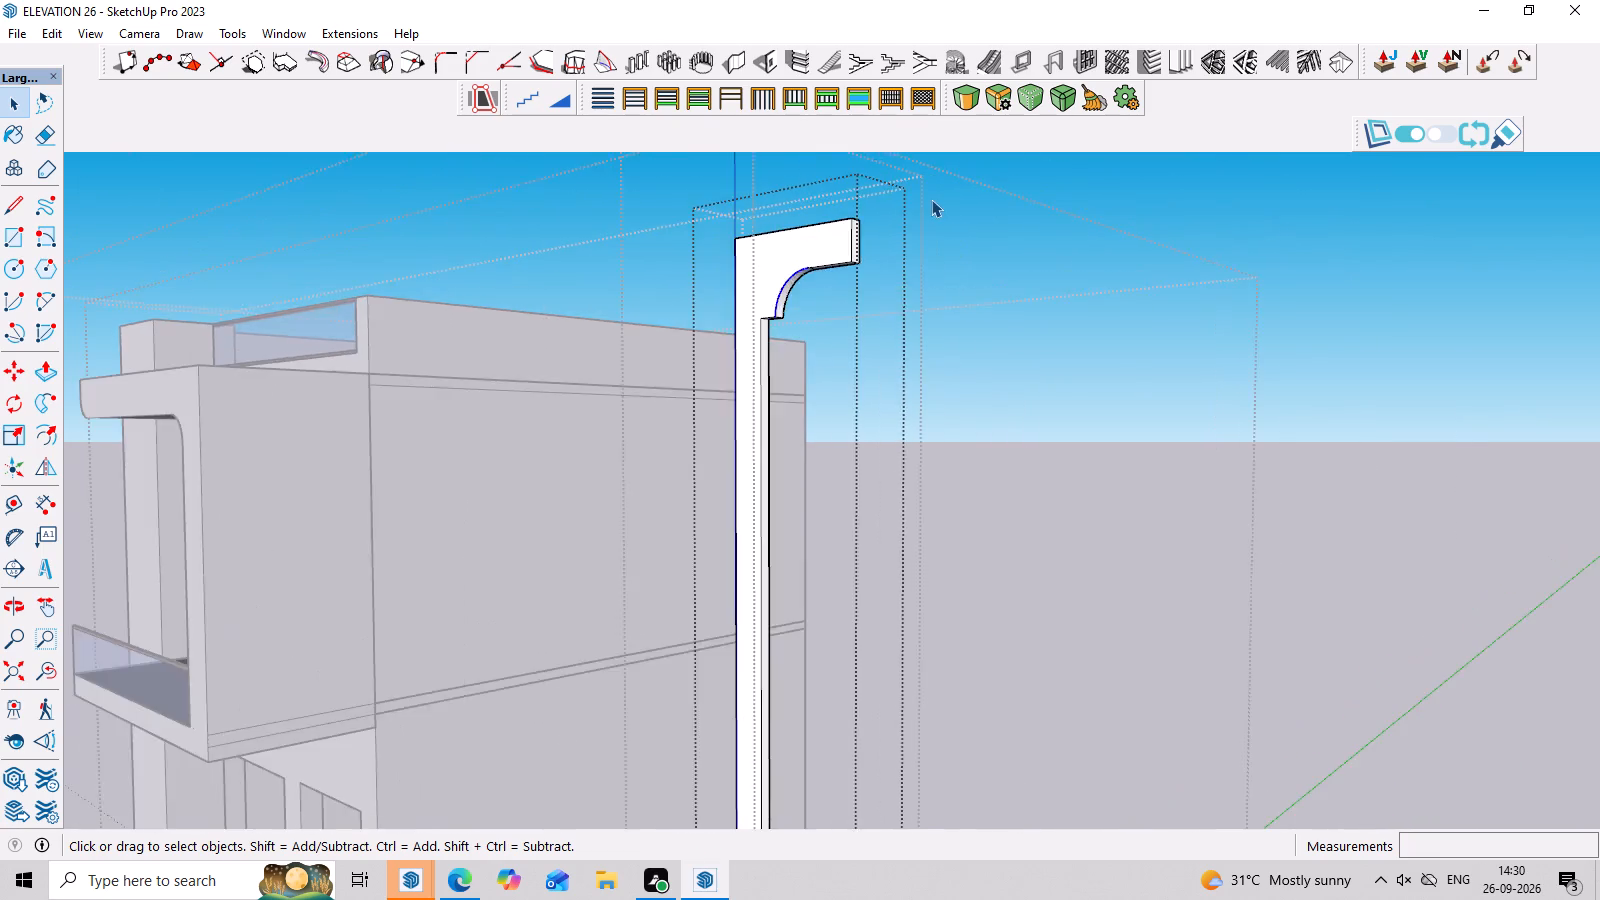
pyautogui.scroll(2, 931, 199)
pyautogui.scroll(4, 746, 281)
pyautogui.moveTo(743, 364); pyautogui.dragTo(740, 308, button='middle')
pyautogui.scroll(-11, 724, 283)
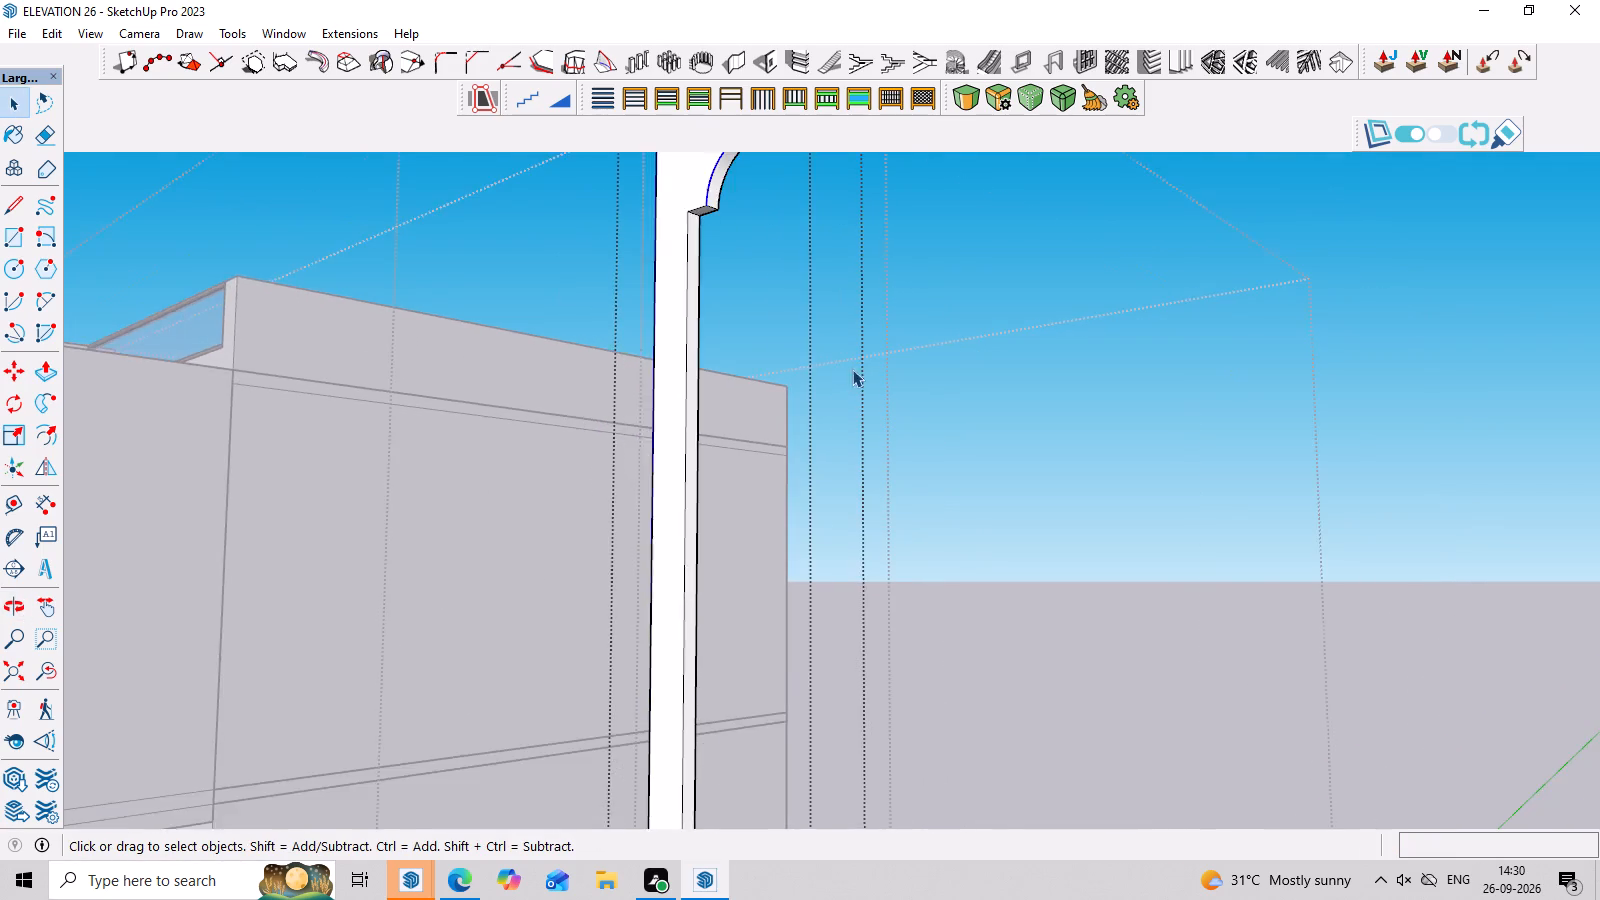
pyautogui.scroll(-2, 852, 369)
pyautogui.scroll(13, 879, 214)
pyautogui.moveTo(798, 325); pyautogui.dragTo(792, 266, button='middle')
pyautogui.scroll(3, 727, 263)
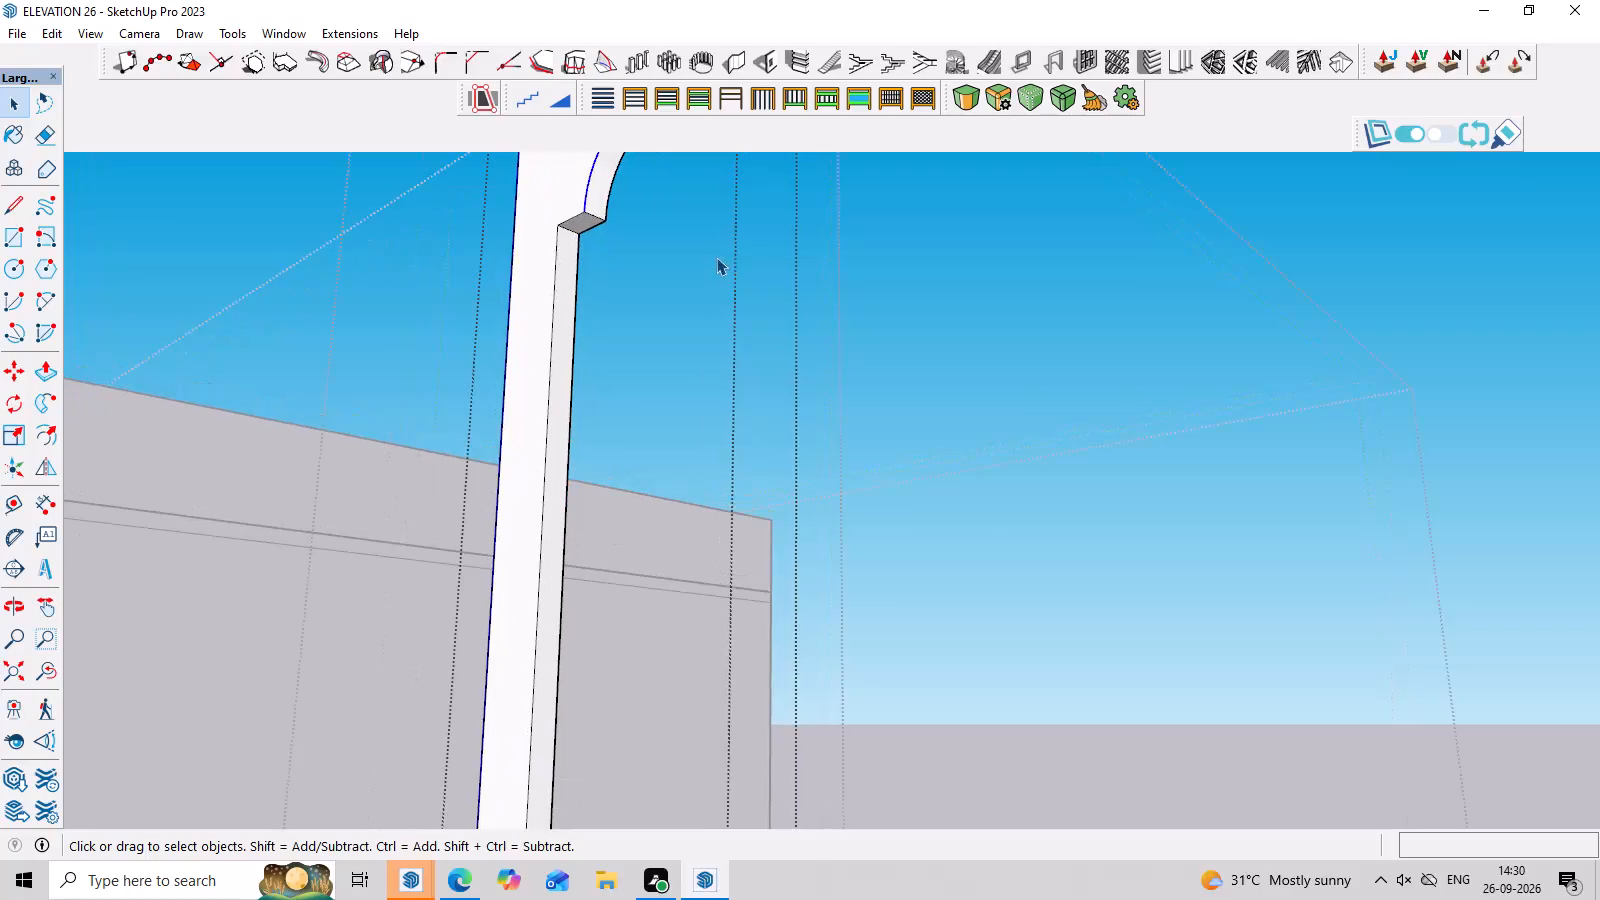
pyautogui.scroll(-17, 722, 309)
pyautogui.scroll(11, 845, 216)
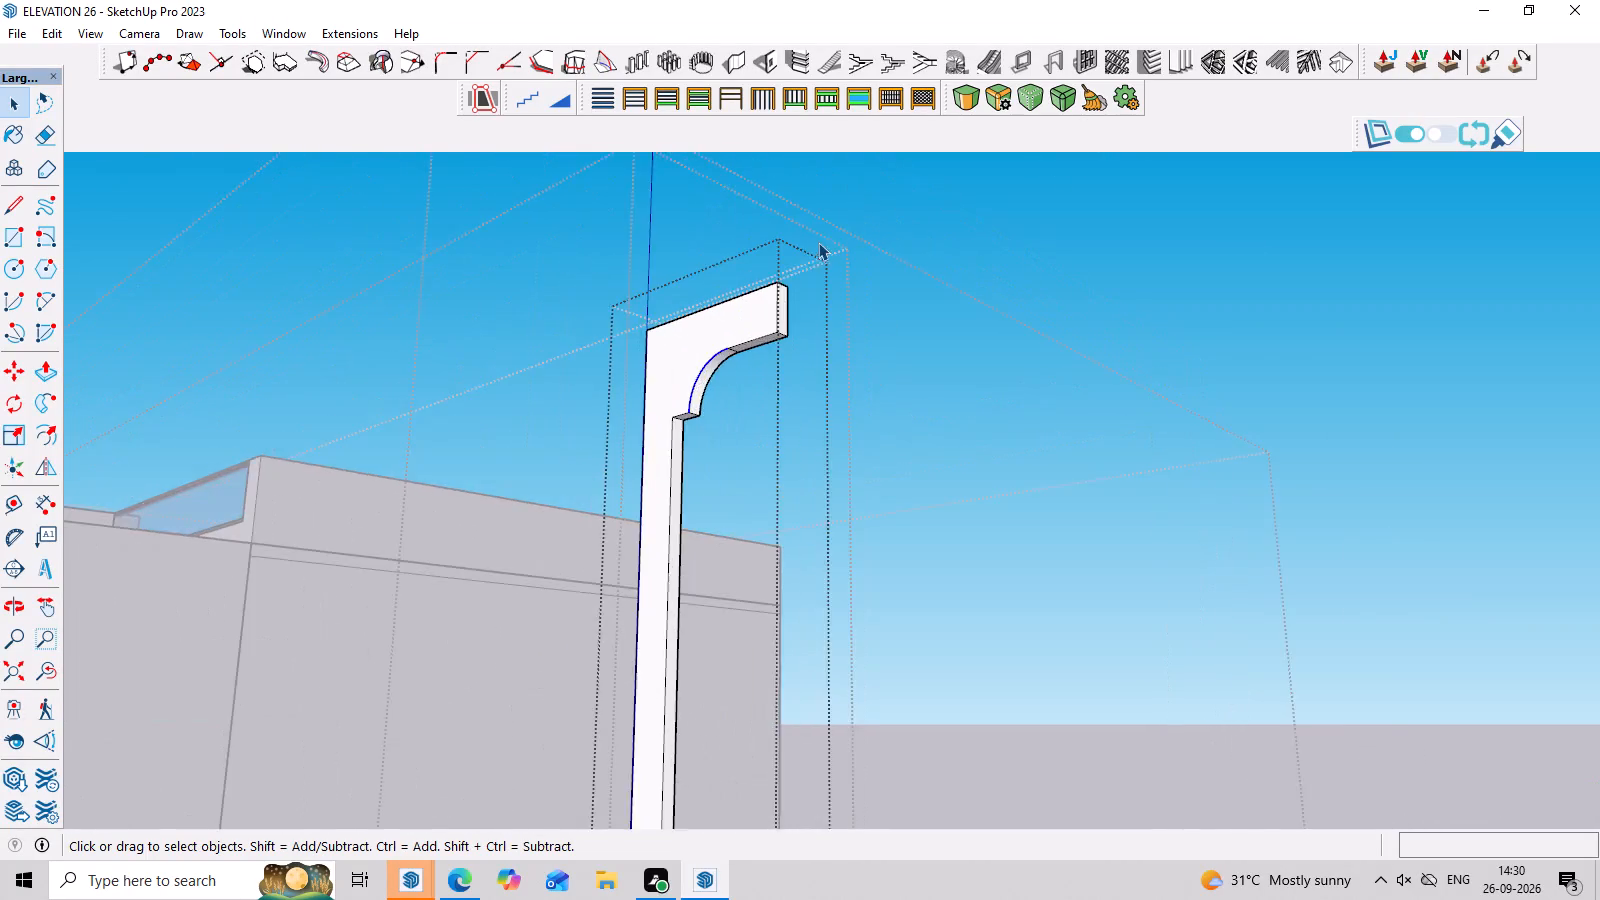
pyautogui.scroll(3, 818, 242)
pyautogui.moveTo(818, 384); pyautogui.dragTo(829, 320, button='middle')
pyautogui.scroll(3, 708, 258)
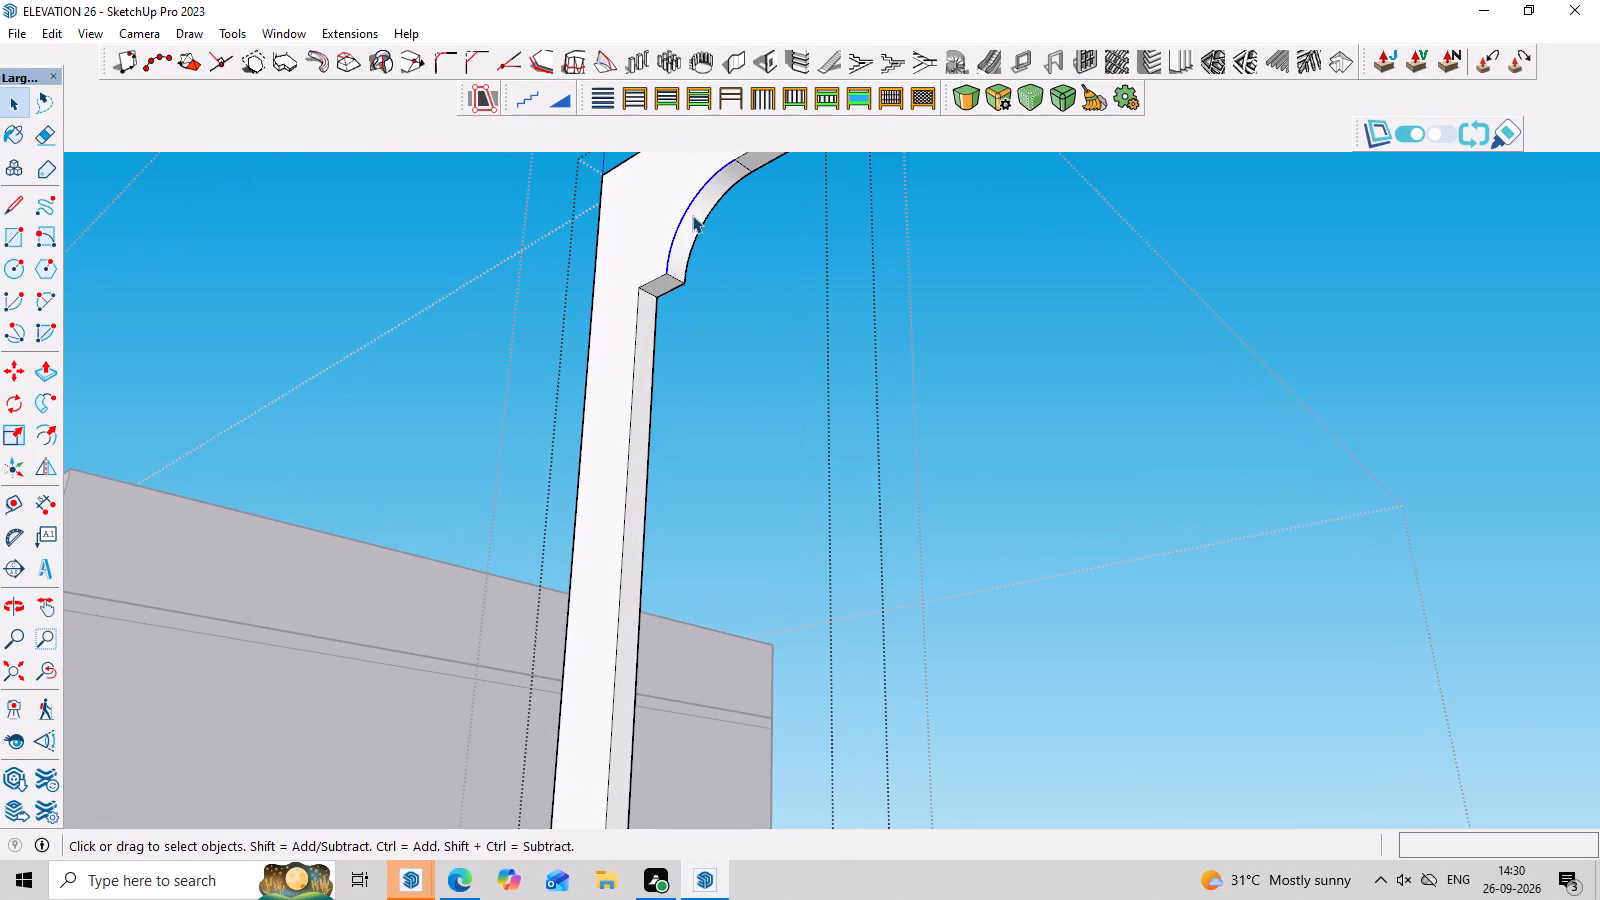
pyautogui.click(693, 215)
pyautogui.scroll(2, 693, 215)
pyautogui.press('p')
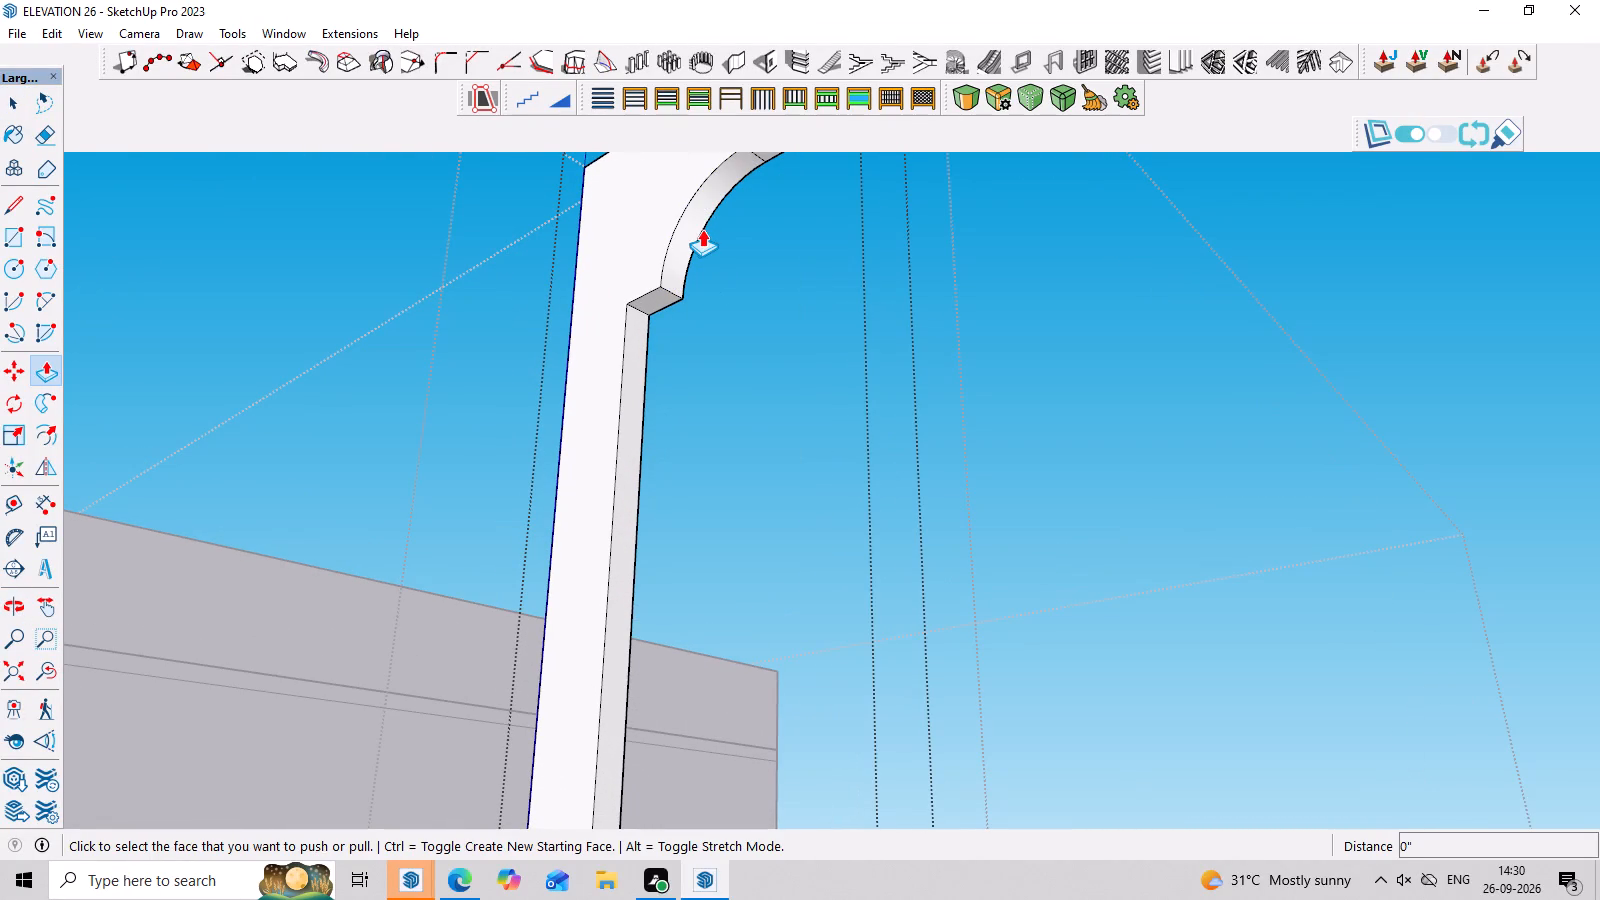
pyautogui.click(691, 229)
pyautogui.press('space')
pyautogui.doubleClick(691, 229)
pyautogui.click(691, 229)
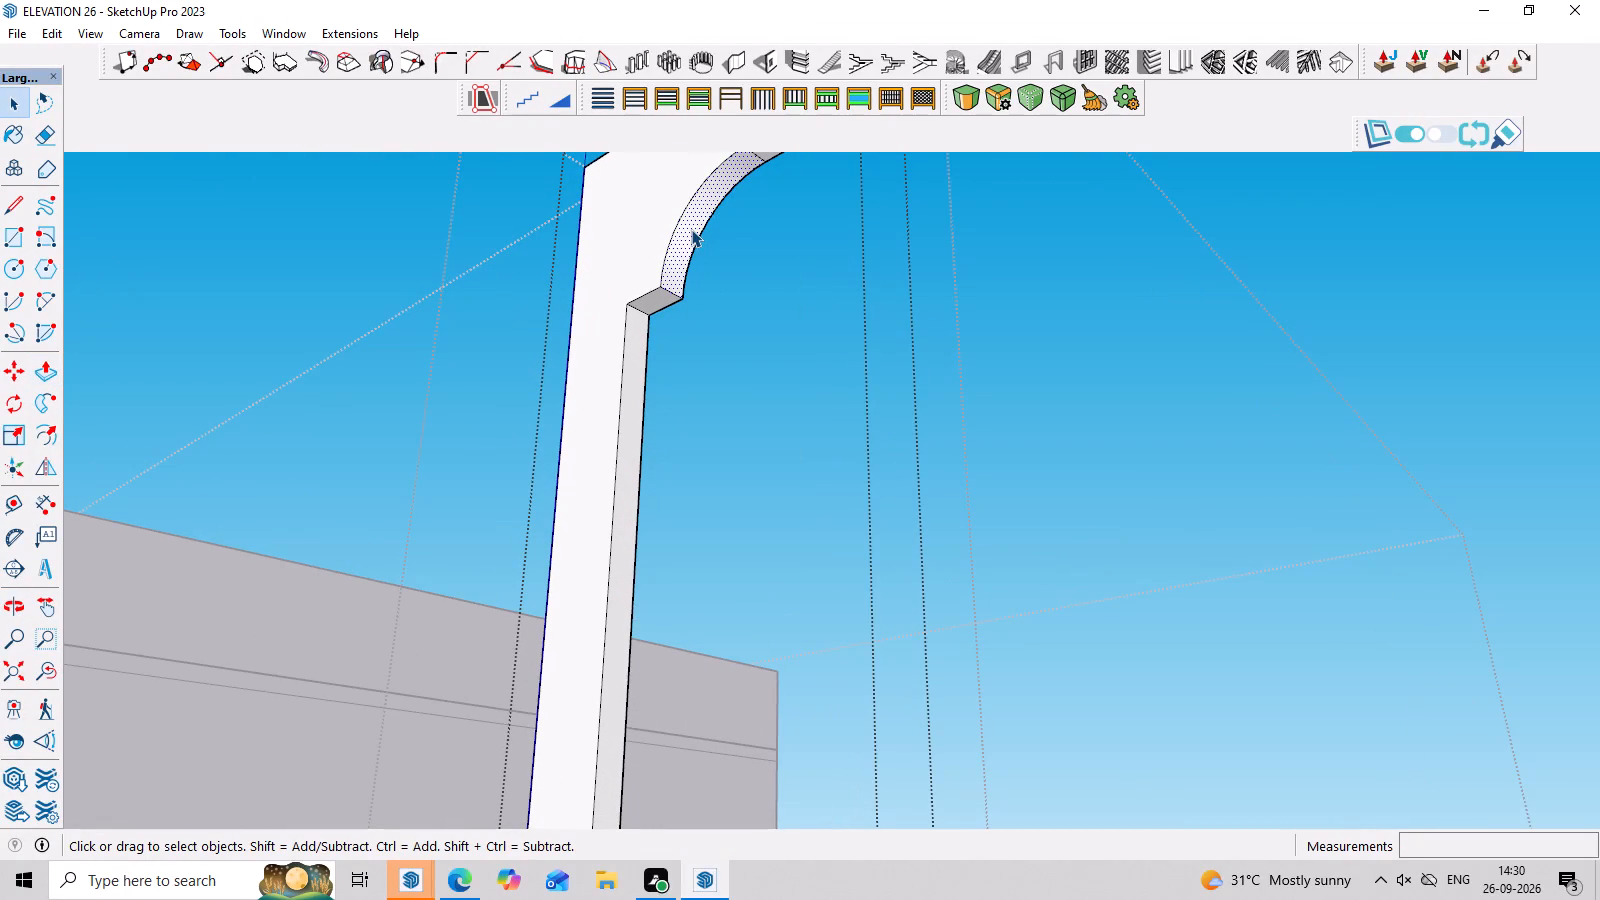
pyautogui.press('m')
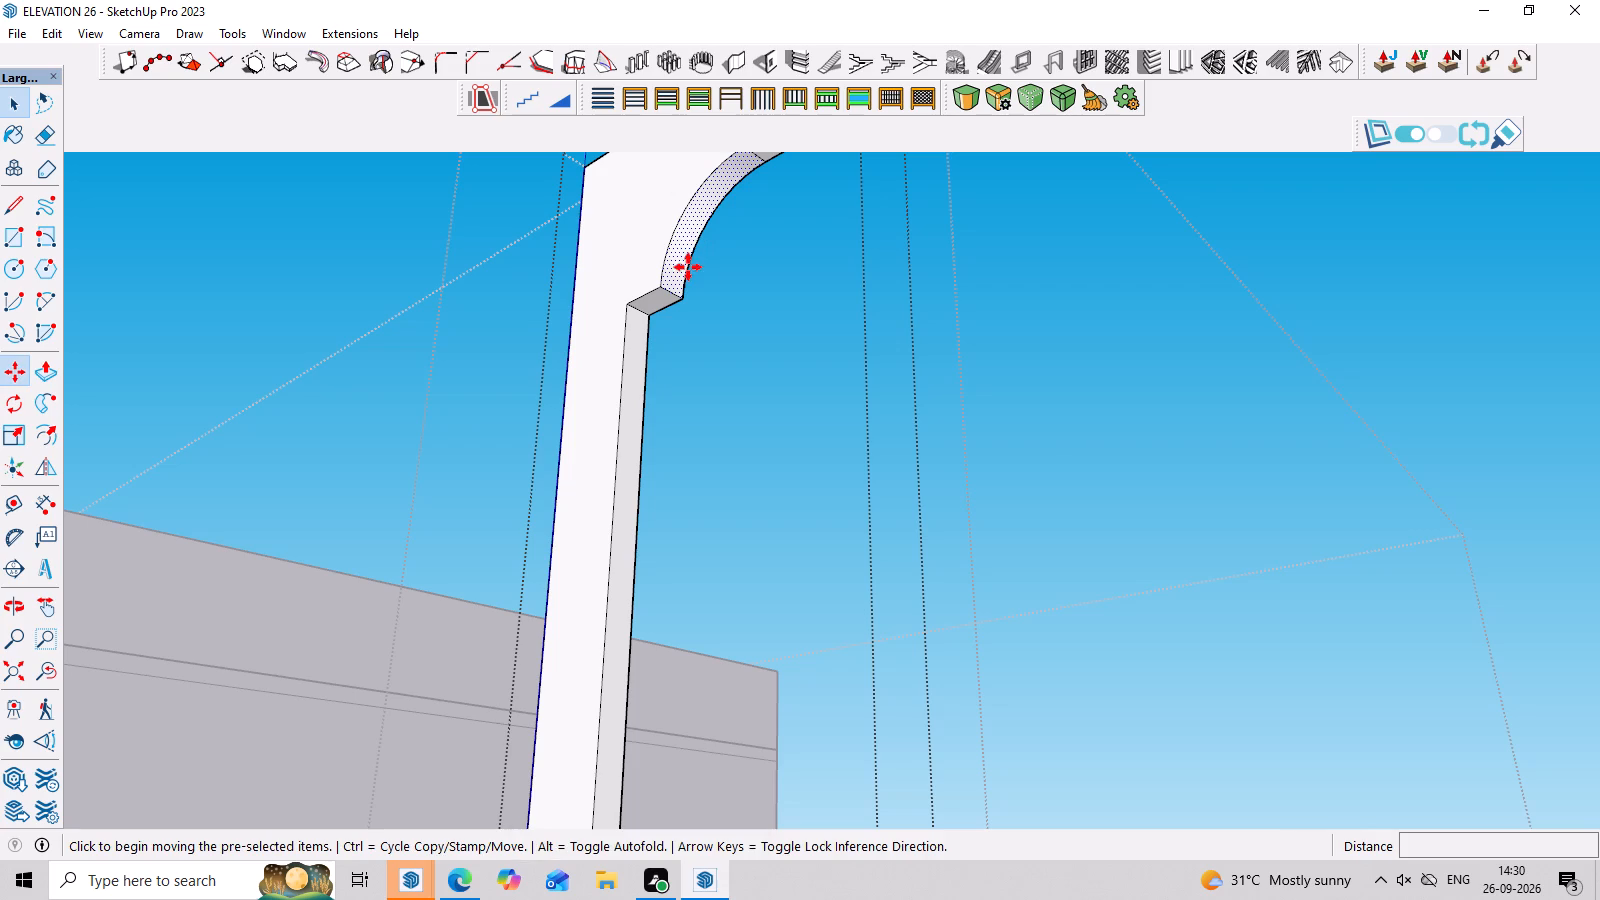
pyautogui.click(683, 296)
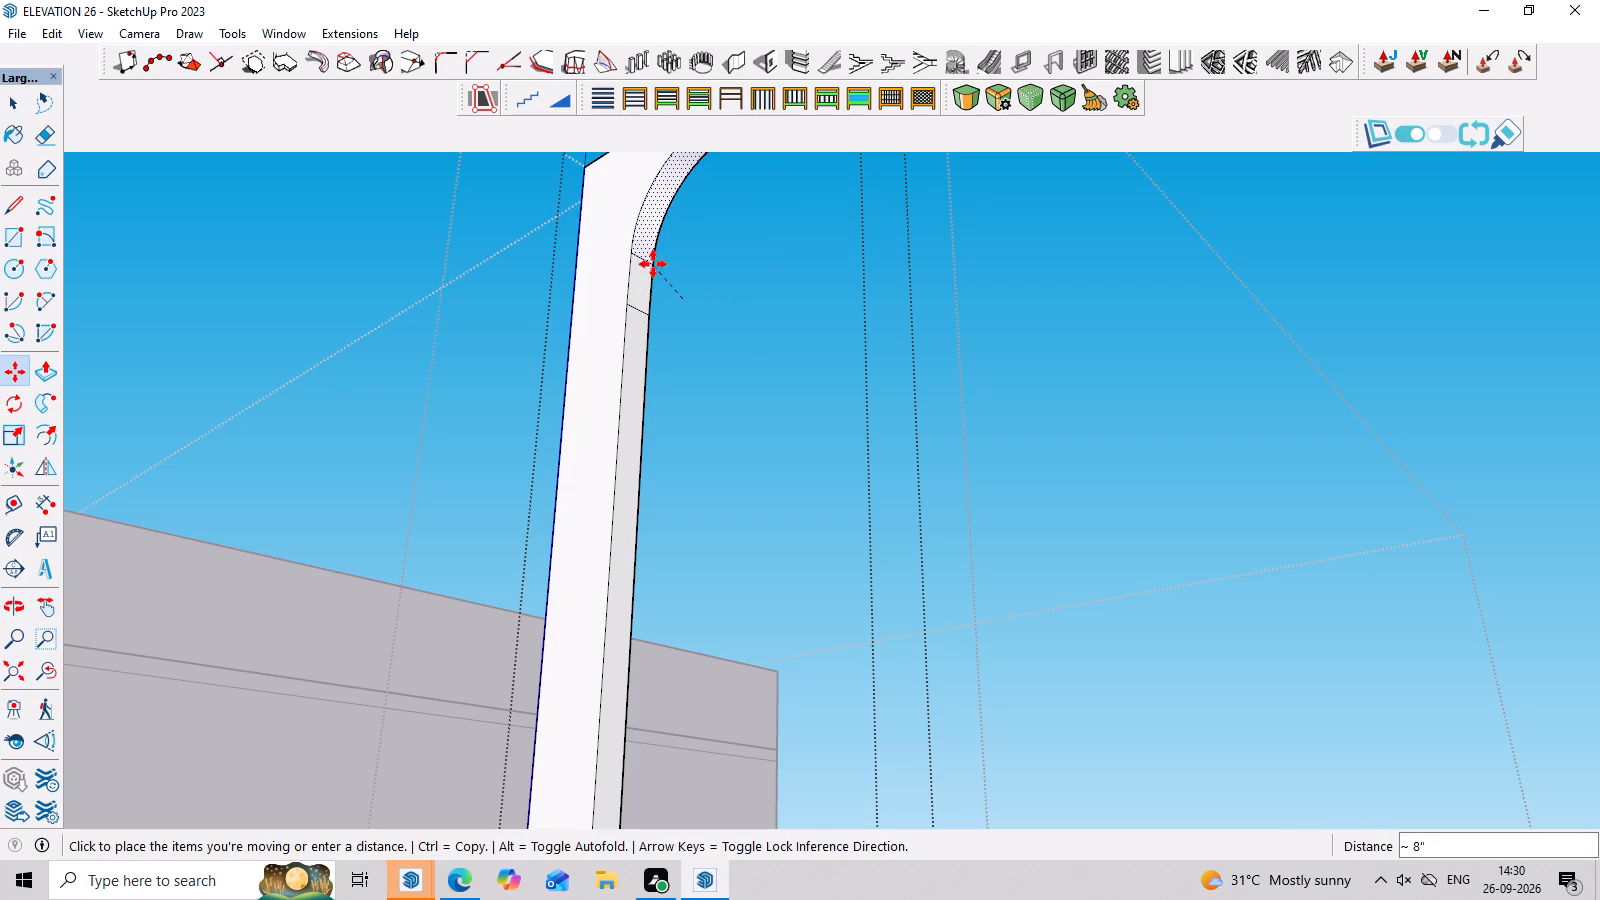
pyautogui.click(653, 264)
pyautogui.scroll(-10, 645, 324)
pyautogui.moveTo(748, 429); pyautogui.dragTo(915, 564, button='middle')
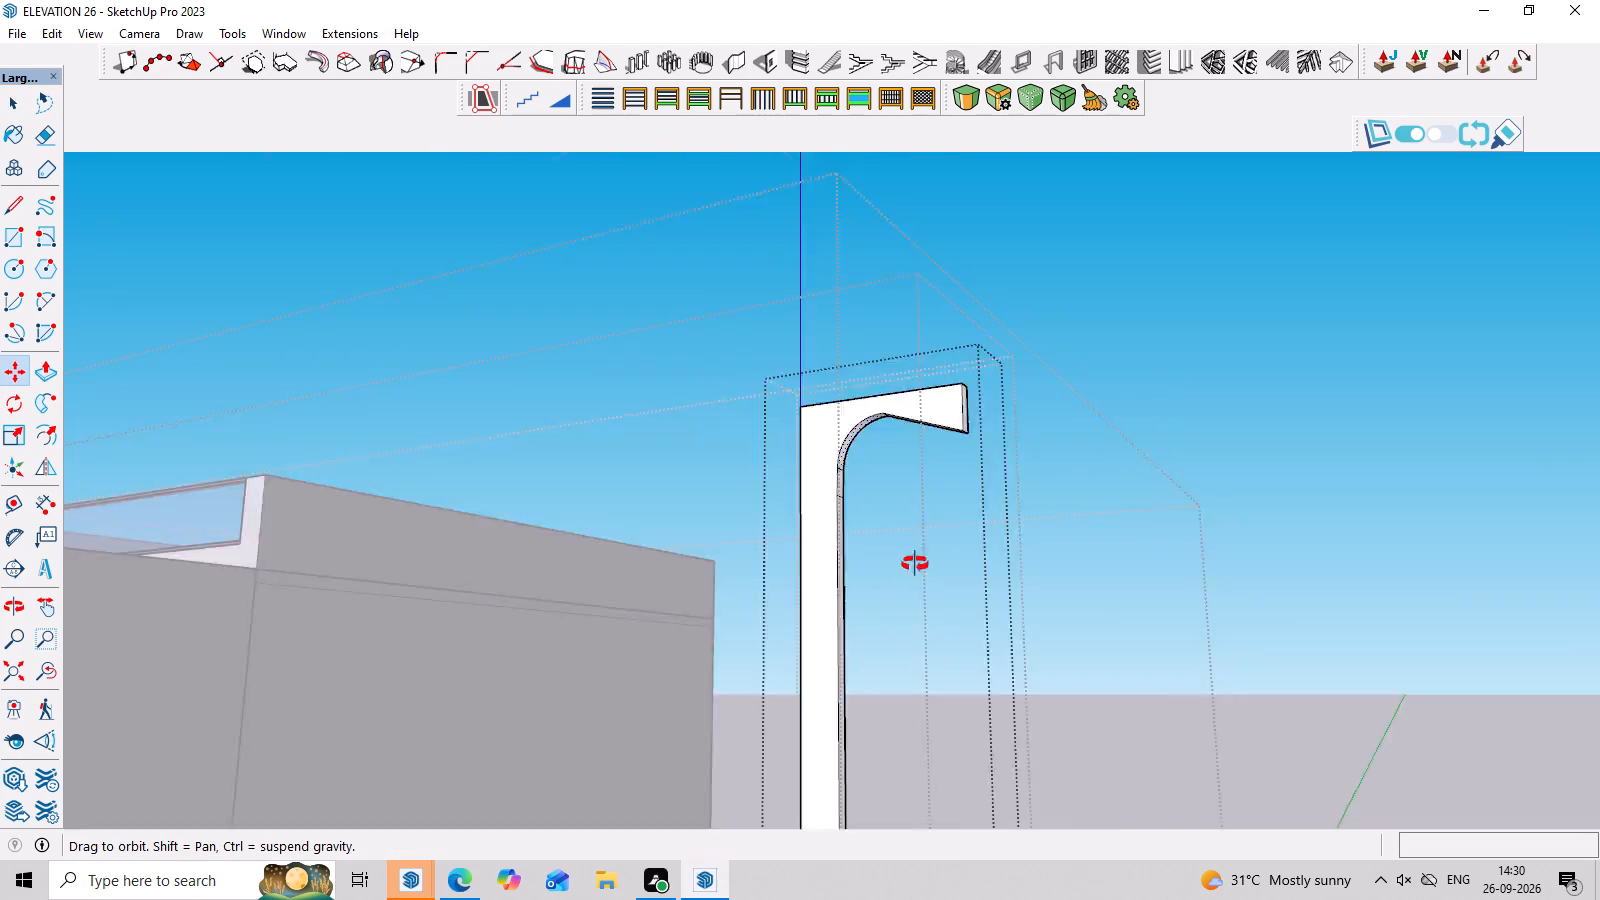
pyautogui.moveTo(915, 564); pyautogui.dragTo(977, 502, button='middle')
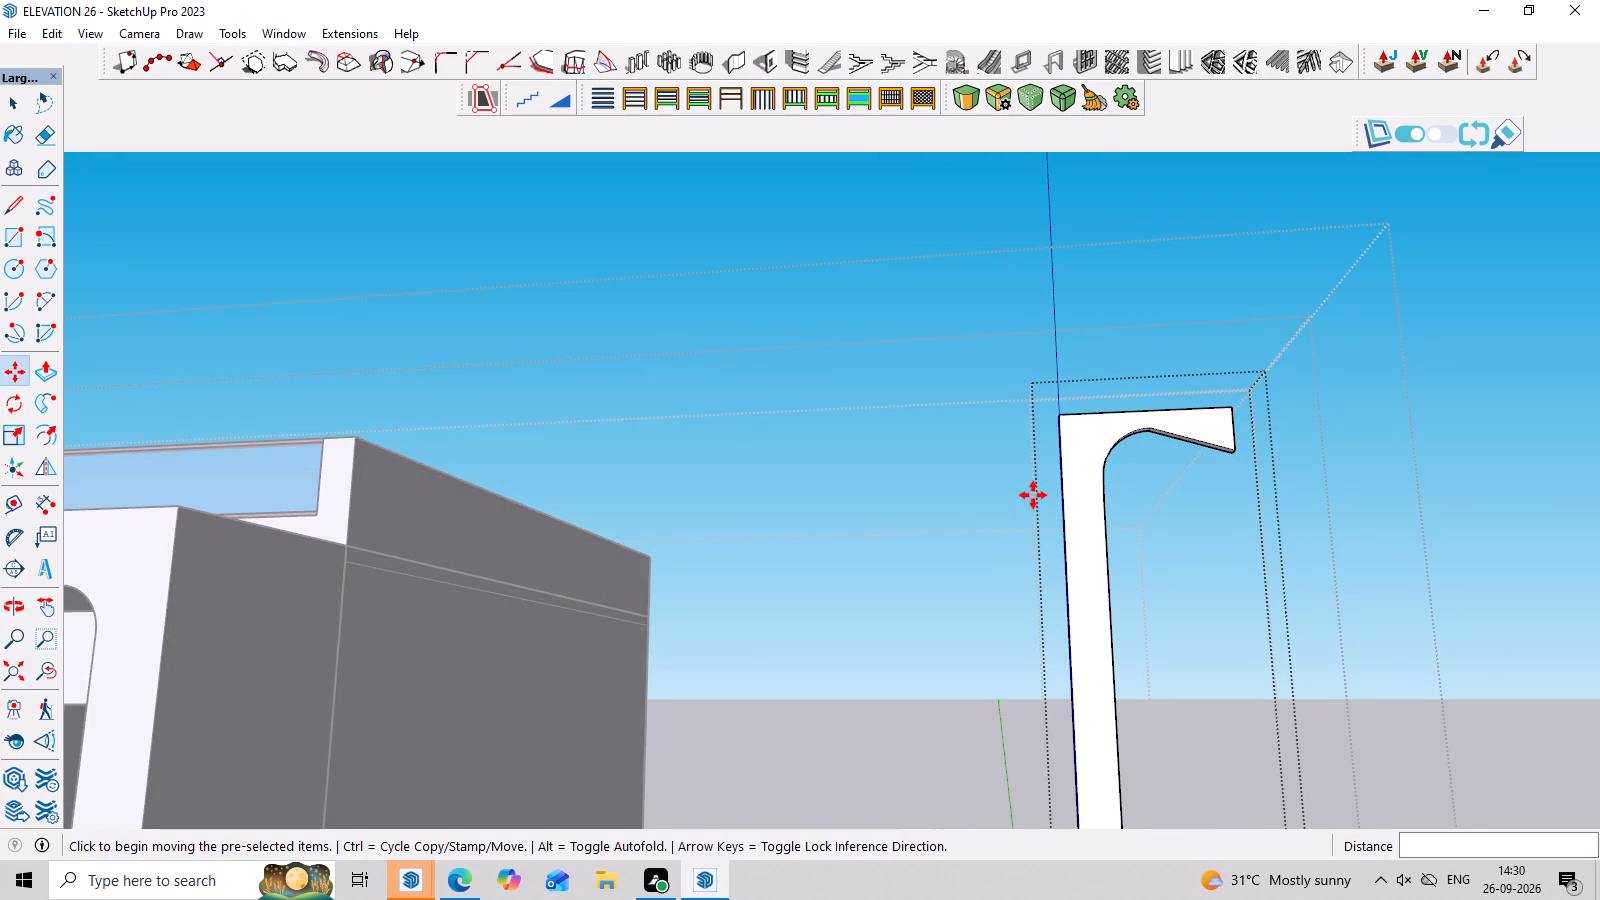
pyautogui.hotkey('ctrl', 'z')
# Move the curved corner face sideways 5" so its lower end meets the top corner of the narrowed shaft.
pyautogui.moveTo(1373, 561); pyautogui.dragTo(1189, 532, button='middle')
pyautogui.scroll(2, 941, 454)
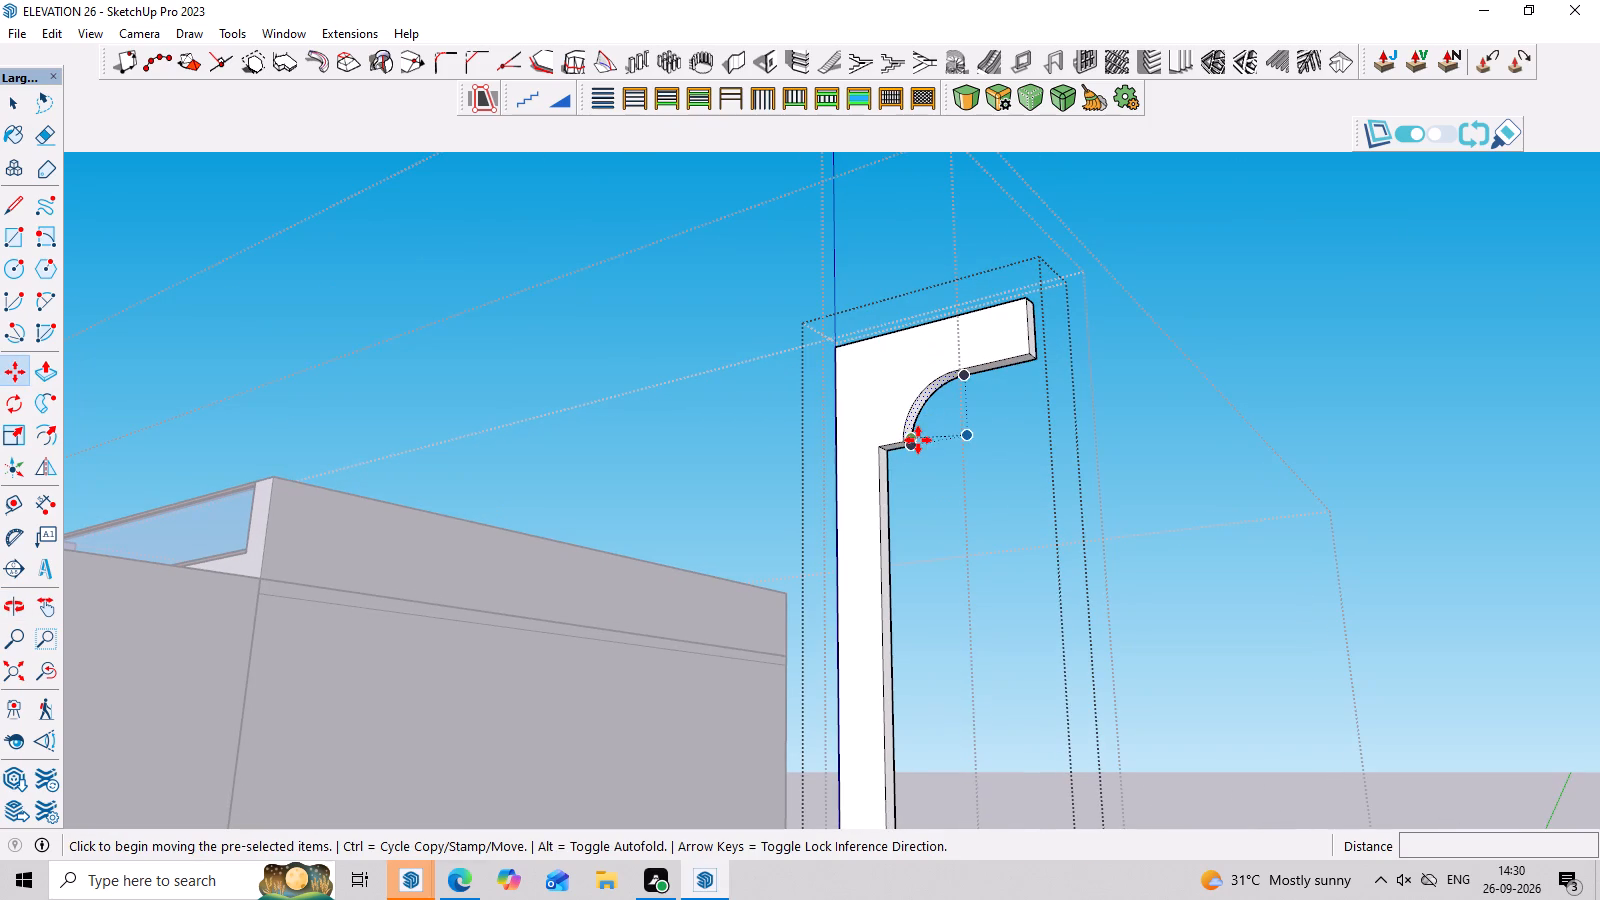
pyautogui.click(903, 443)
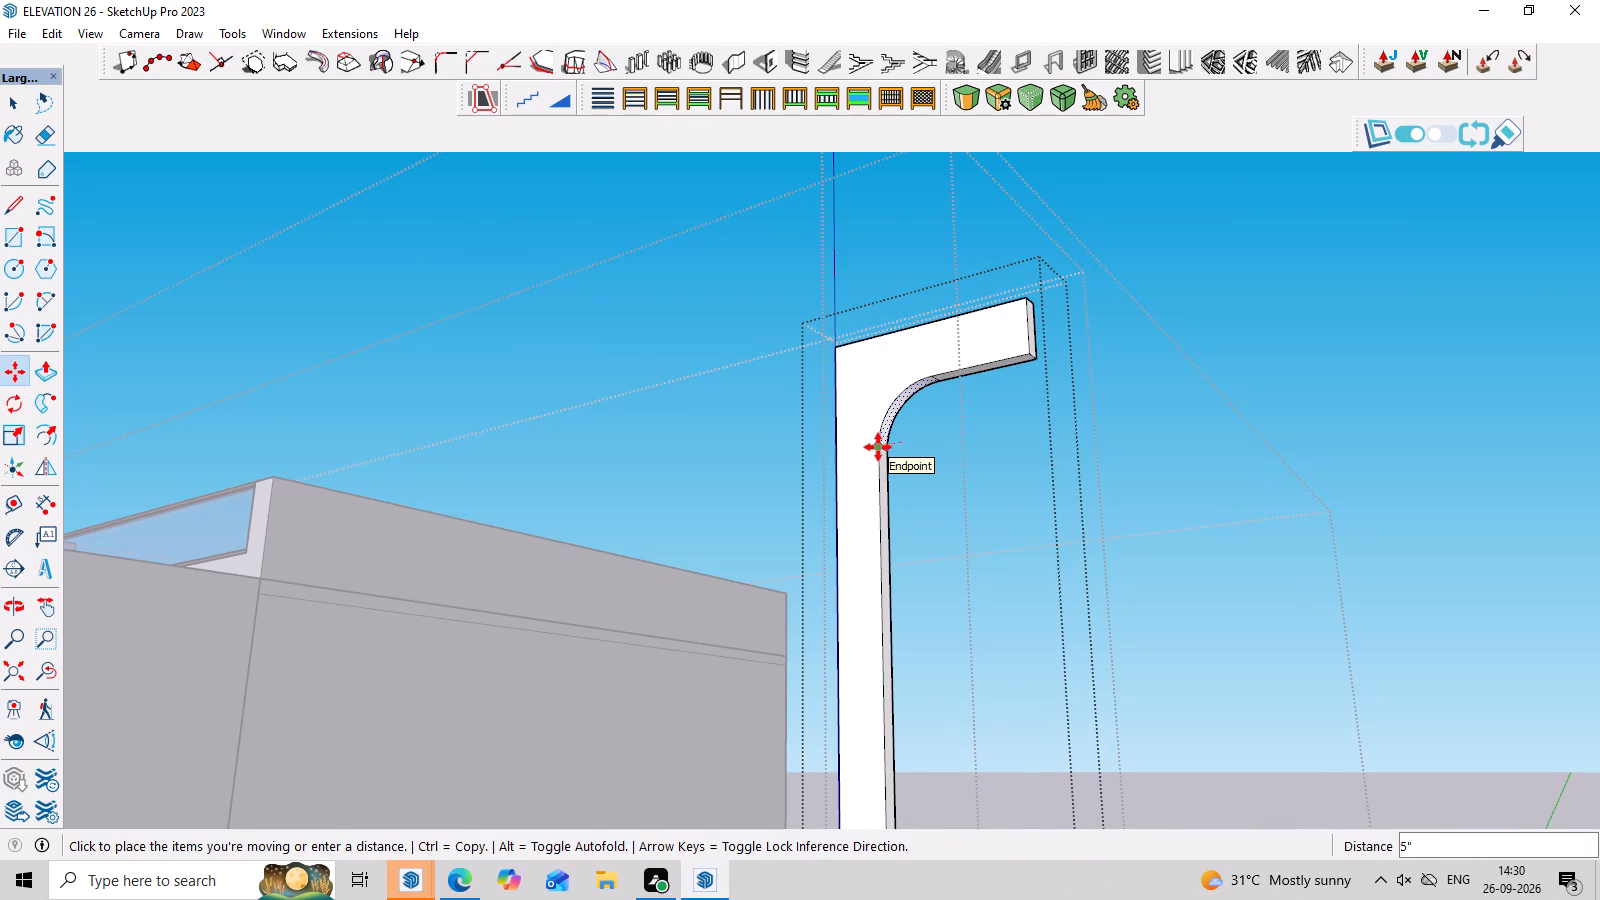
pyautogui.click(875, 439)
# Move the curved corner face another 2" toward the pillar's outer side, narrowing the shaft along with it.
pyautogui.moveTo(1042, 464); pyautogui.dragTo(1048, 526, button='middle')
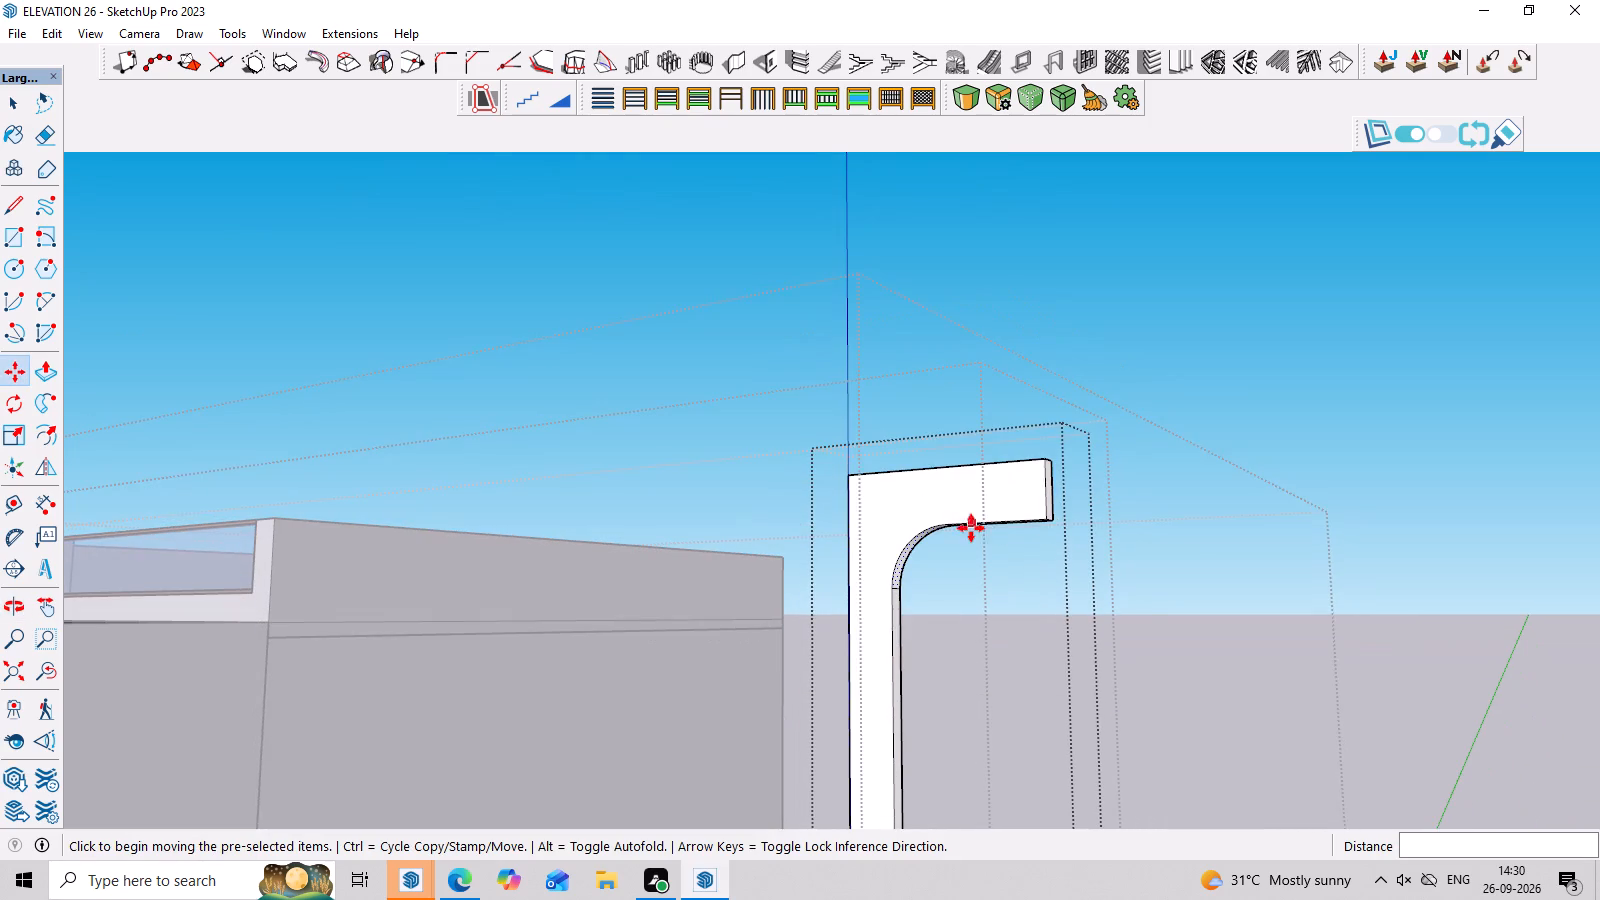
pyautogui.scroll(3, 968, 544)
pyautogui.moveTo(969, 553); pyautogui.dragTo(962, 503, button='middle')
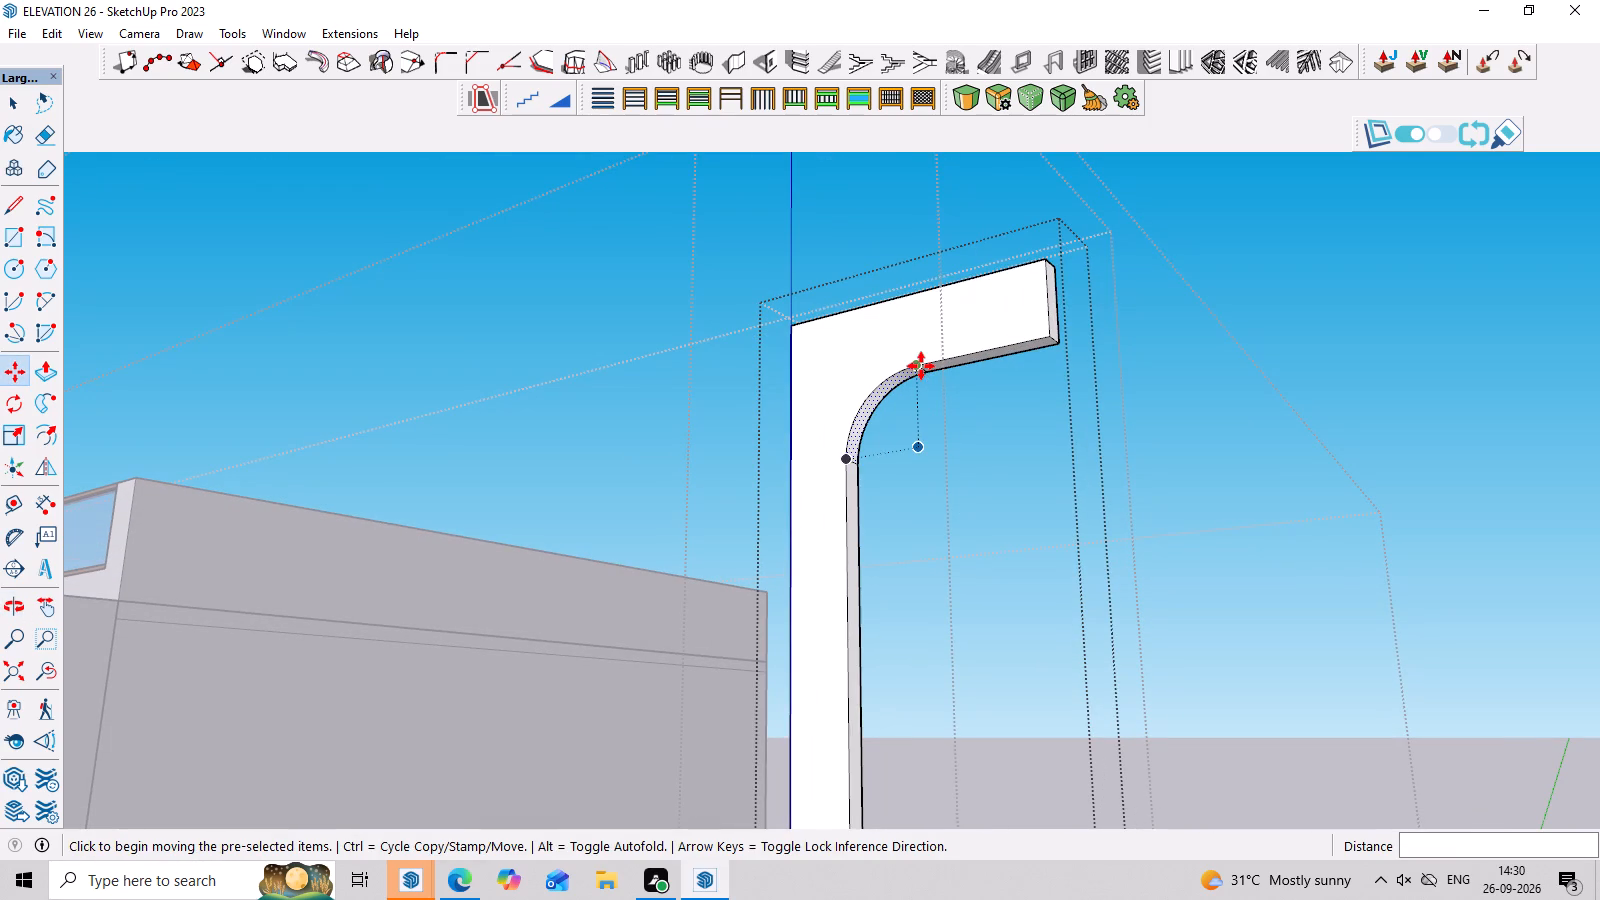
pyautogui.click(916, 366)
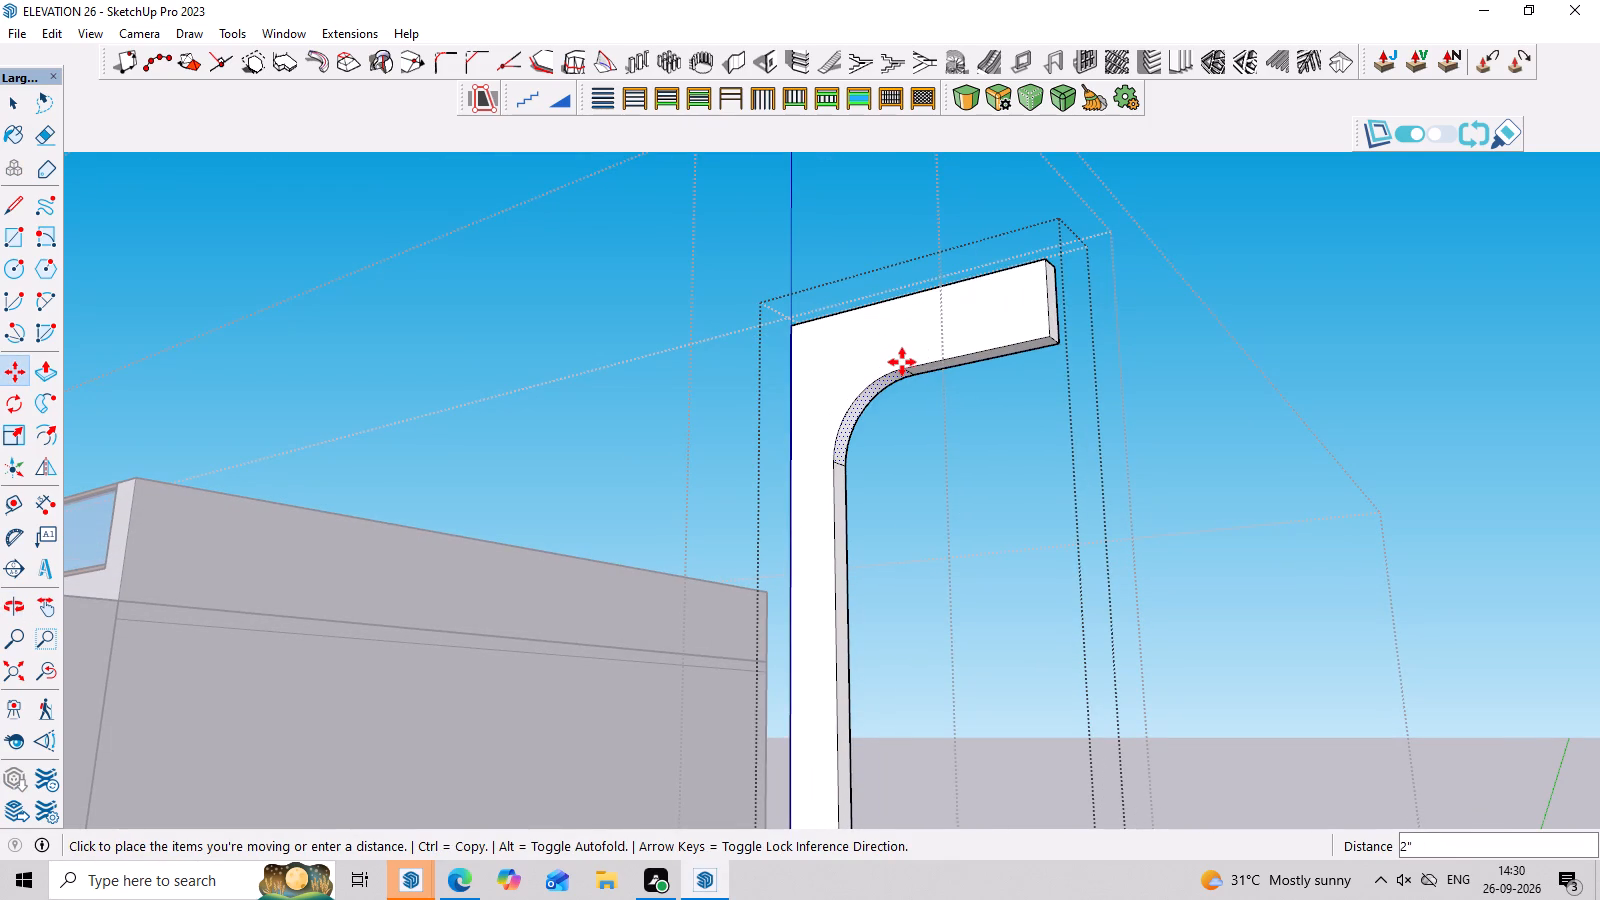
pyautogui.click(902, 363)
# Push the underside of the pillar's top overhang up 2" to make the overhang thinner.
pyautogui.moveTo(987, 427); pyautogui.dragTo(1012, 472, button='middle')
pyautogui.moveTo(1060, 495); pyautogui.dragTo(1058, 454, button='middle')
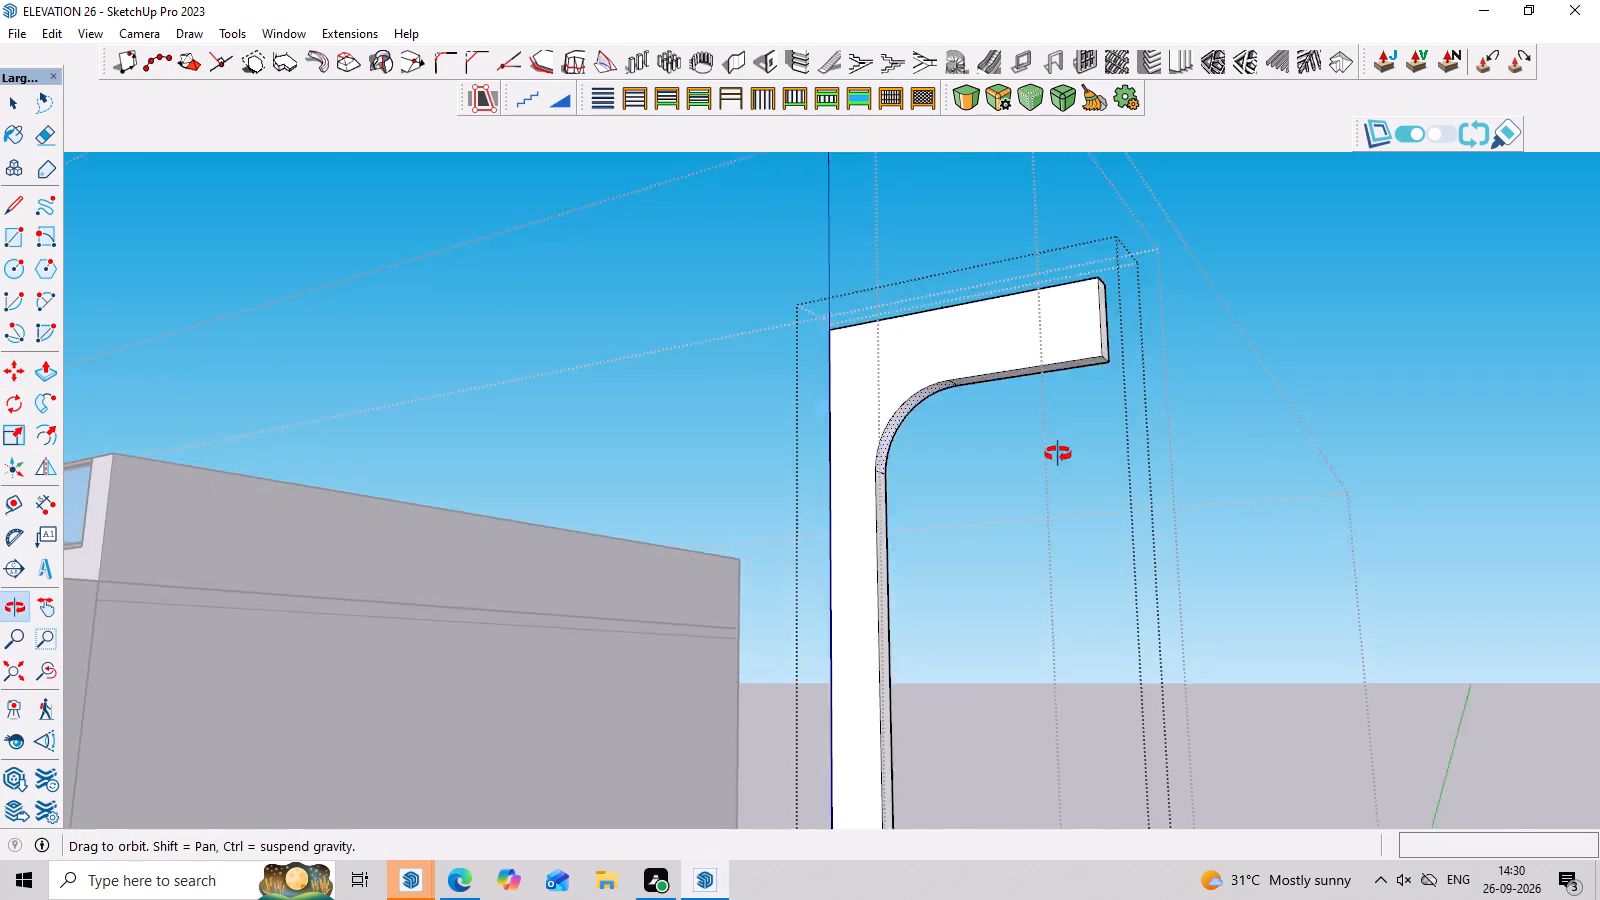
pyautogui.moveTo(1058, 454); pyautogui.dragTo(1052, 434, button='middle')
pyautogui.press('space')
pyautogui.click(1031, 255)
pyautogui.click(1030, 250)
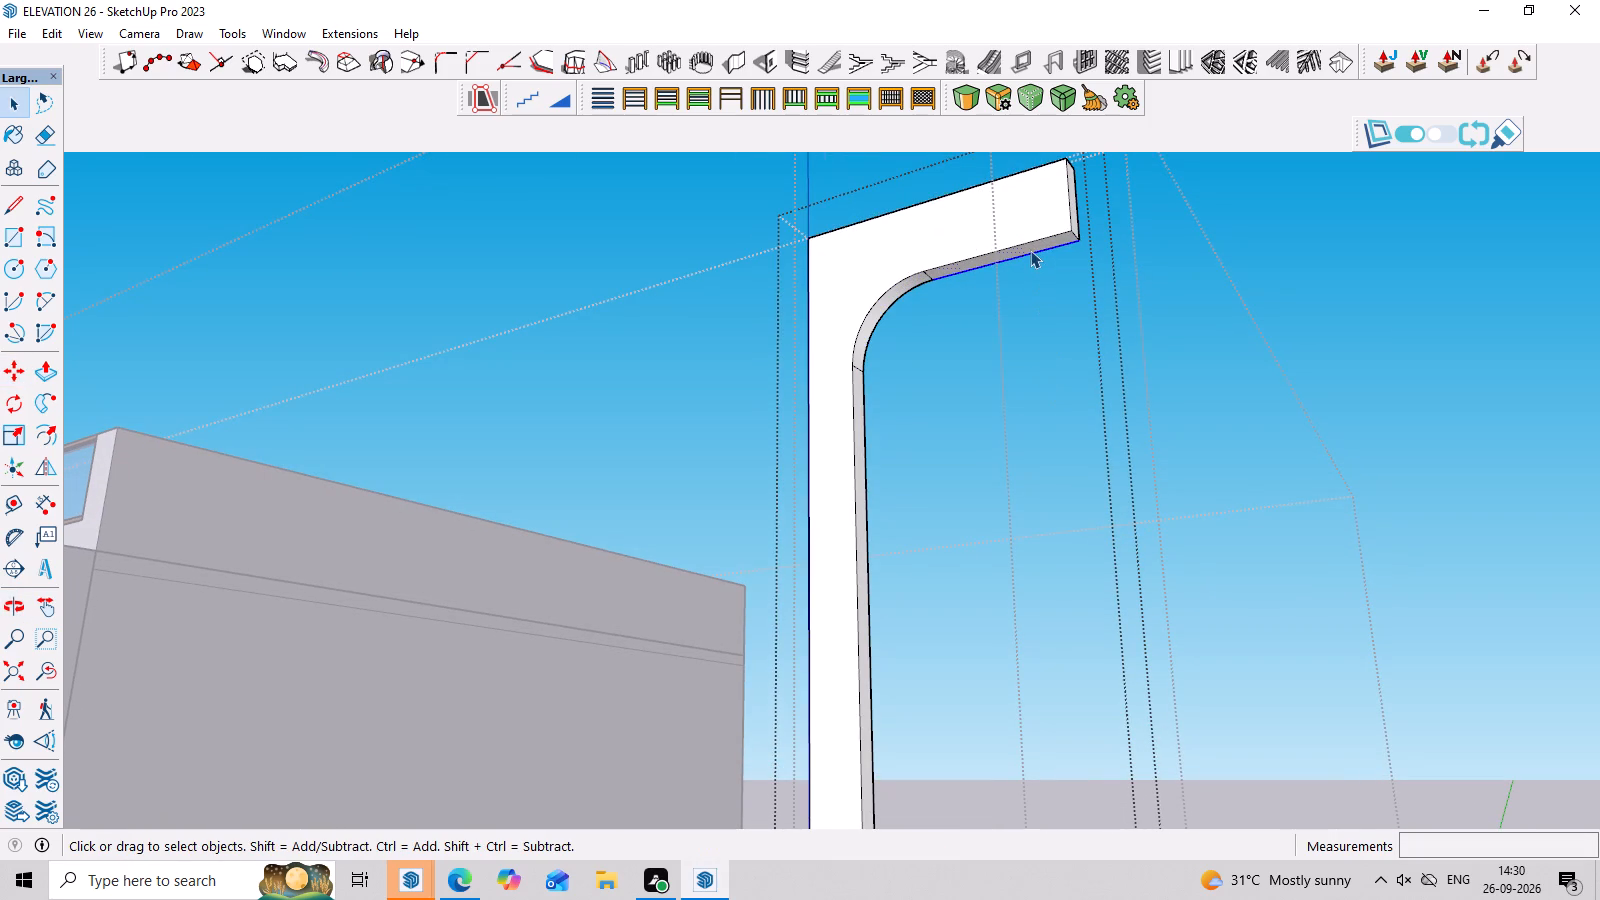
pyautogui.press('p')
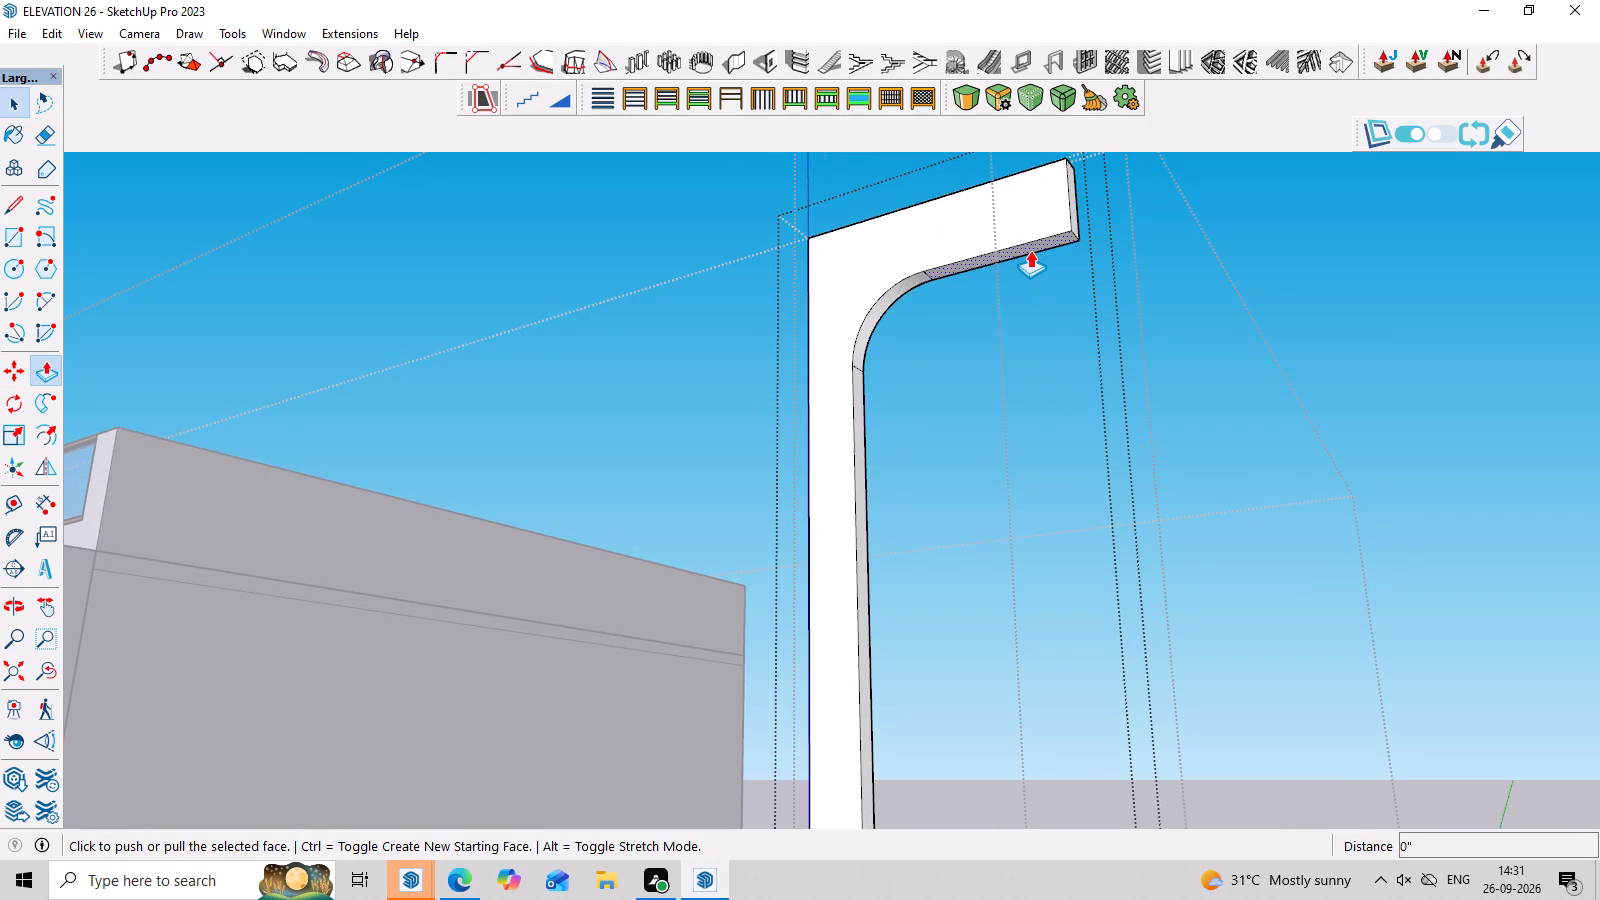
pyautogui.click(1030, 250)
pyautogui.click(1030, 233)
# Move the curved corner face up 2" so its upper end meets the overhang's raised underside.
pyautogui.moveTo(1015, 343); pyautogui.dragTo(1018, 369, button='middle')
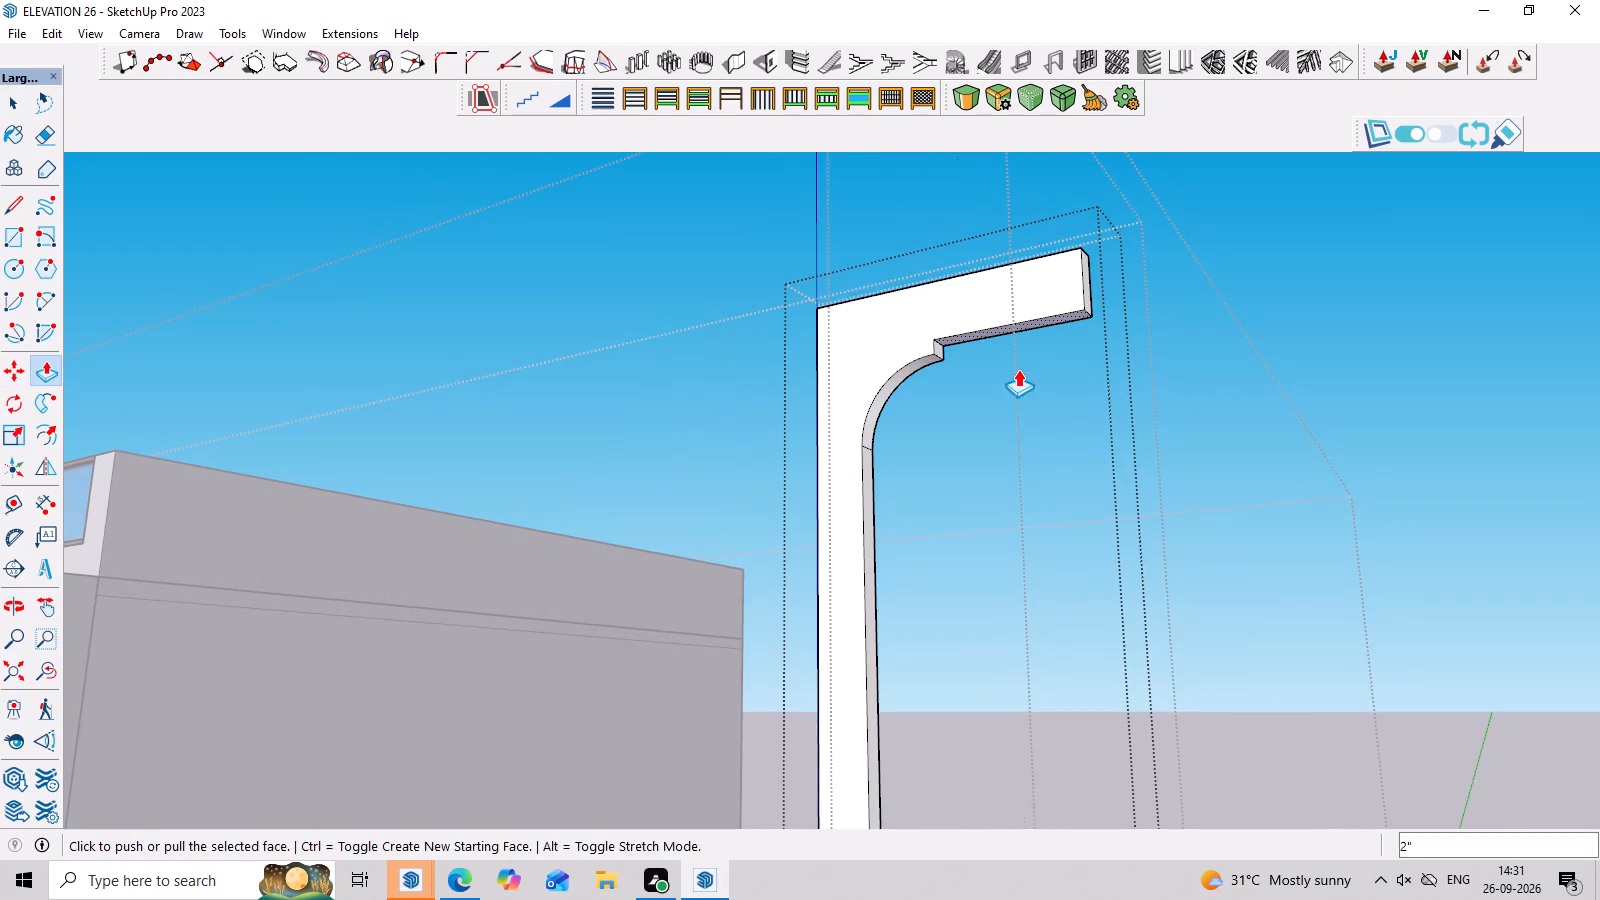
pyautogui.press('space')
pyautogui.click(896, 385)
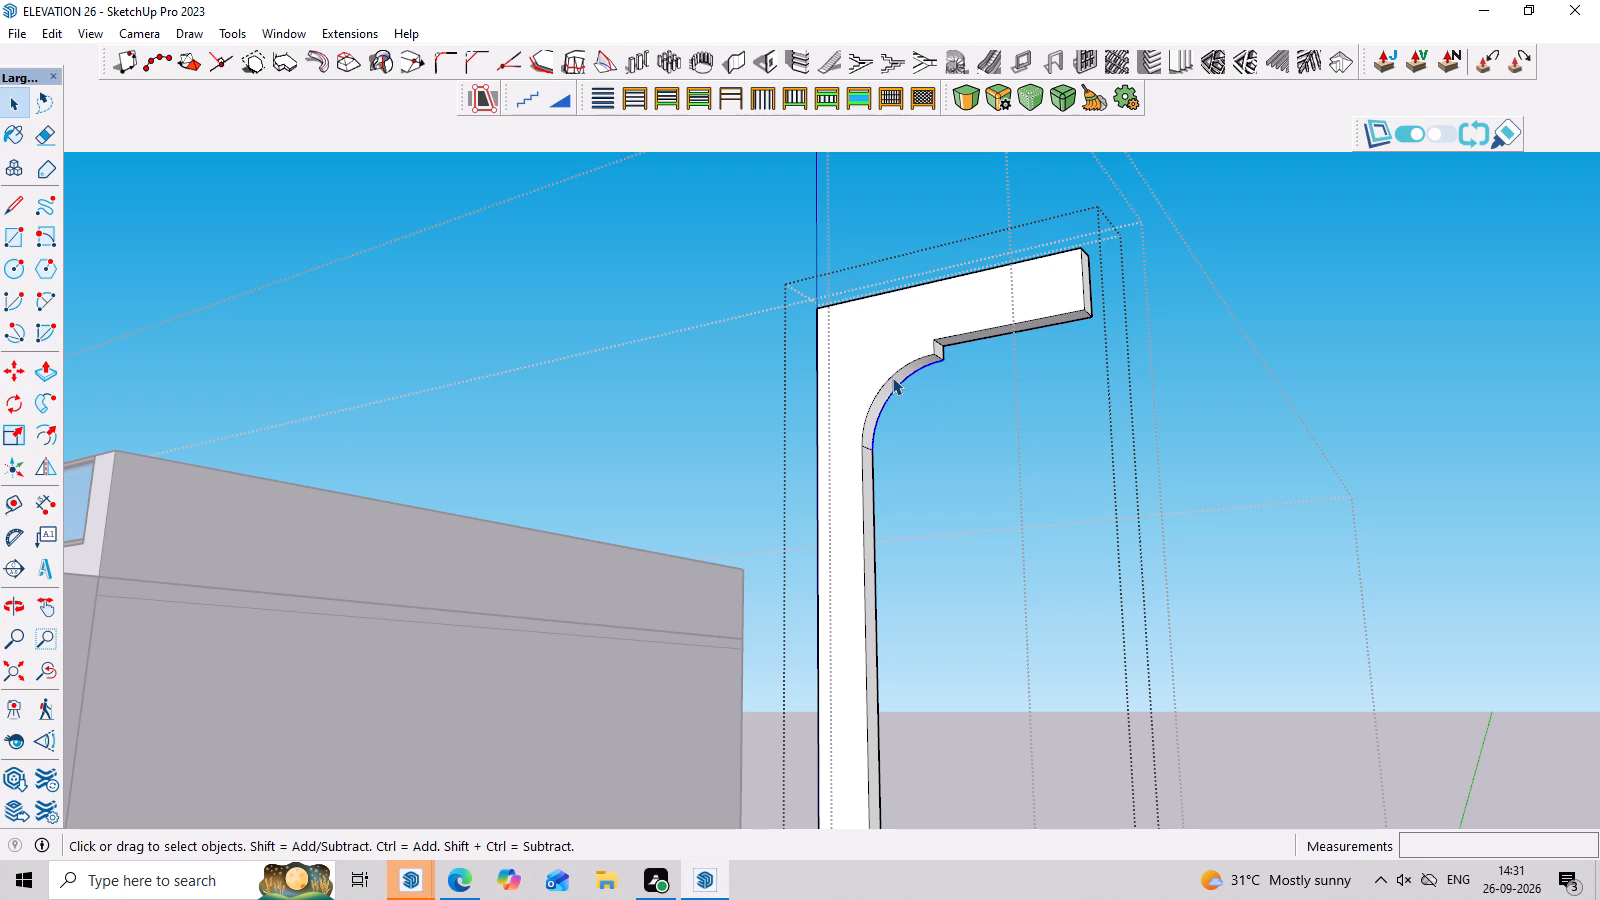
pyautogui.click(892, 377)
pyautogui.click(892, 384)
pyautogui.press('m')
pyautogui.click(934, 354)
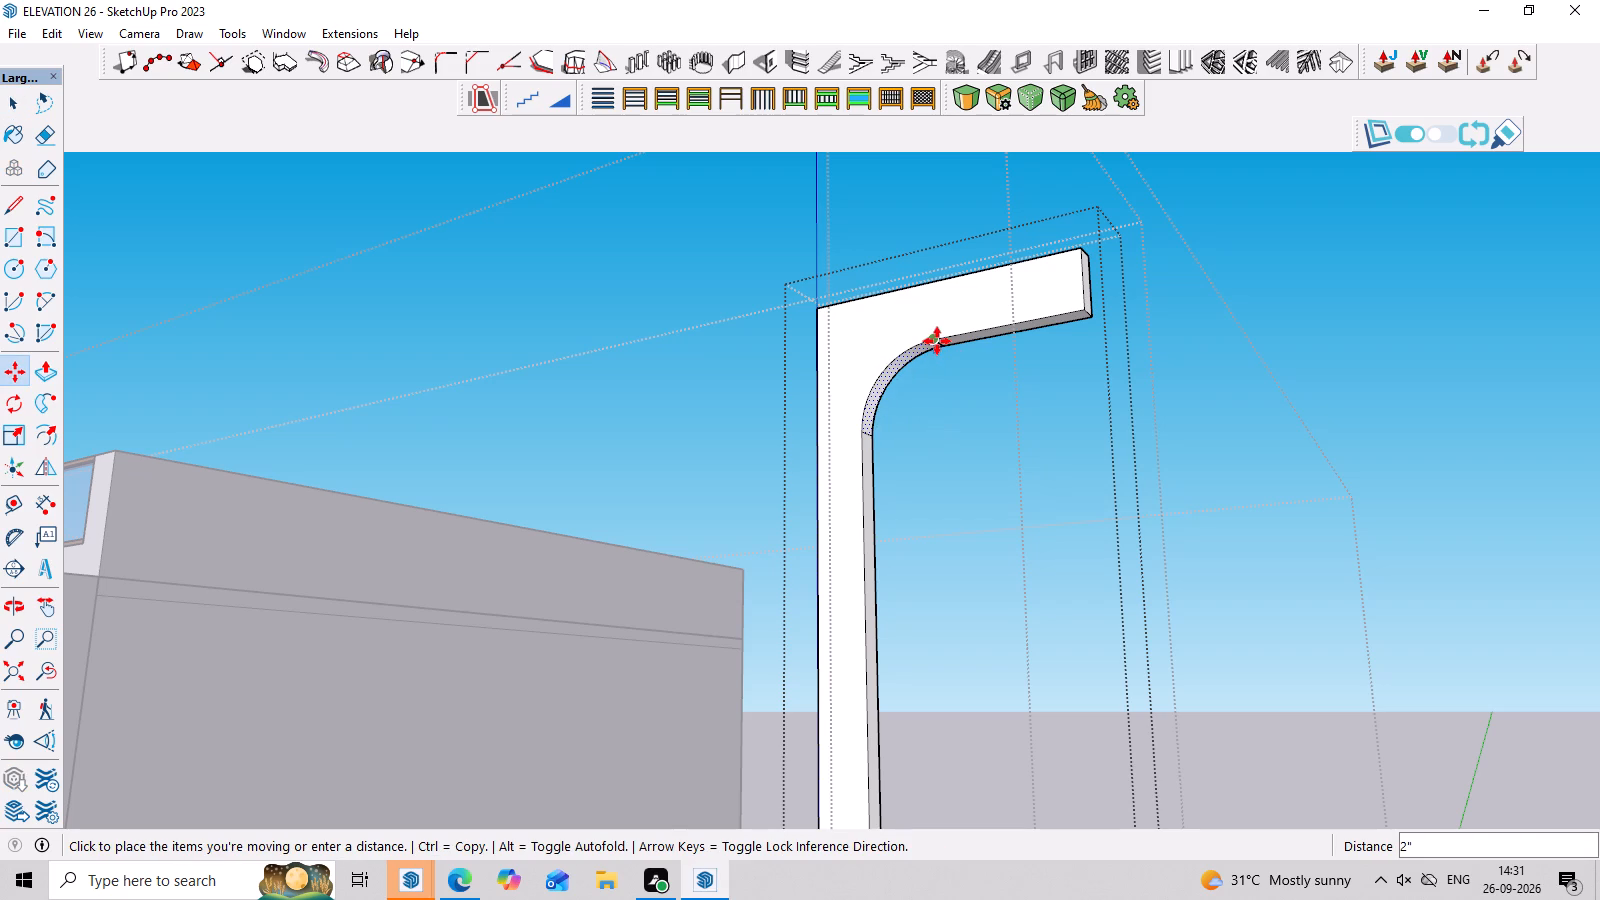
pyautogui.click(937, 338)
# Move the inverted-L piece about 30' across to the base of the pillar on the house facade.
pyautogui.scroll(-9, 978, 446)
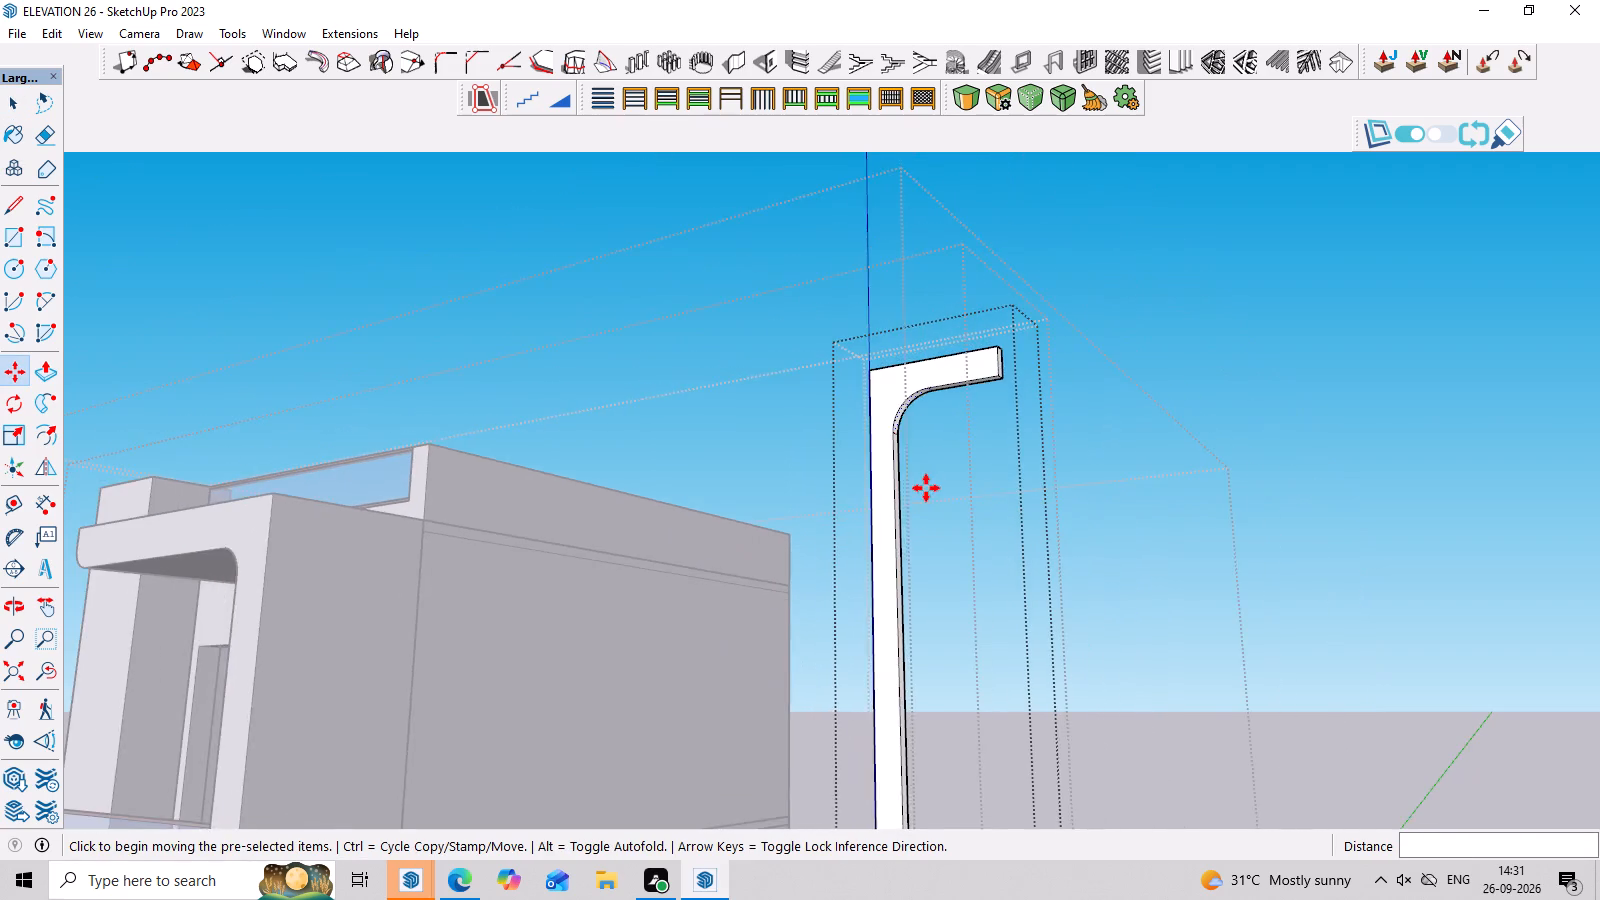
pyautogui.scroll(-1, 932, 489)
pyautogui.moveTo(932, 489); pyautogui.dragTo(1121, 573, button='middle')
pyautogui.press('space')
pyautogui.click(1274, 355)
pyautogui.scroll(-5, 1132, 451)
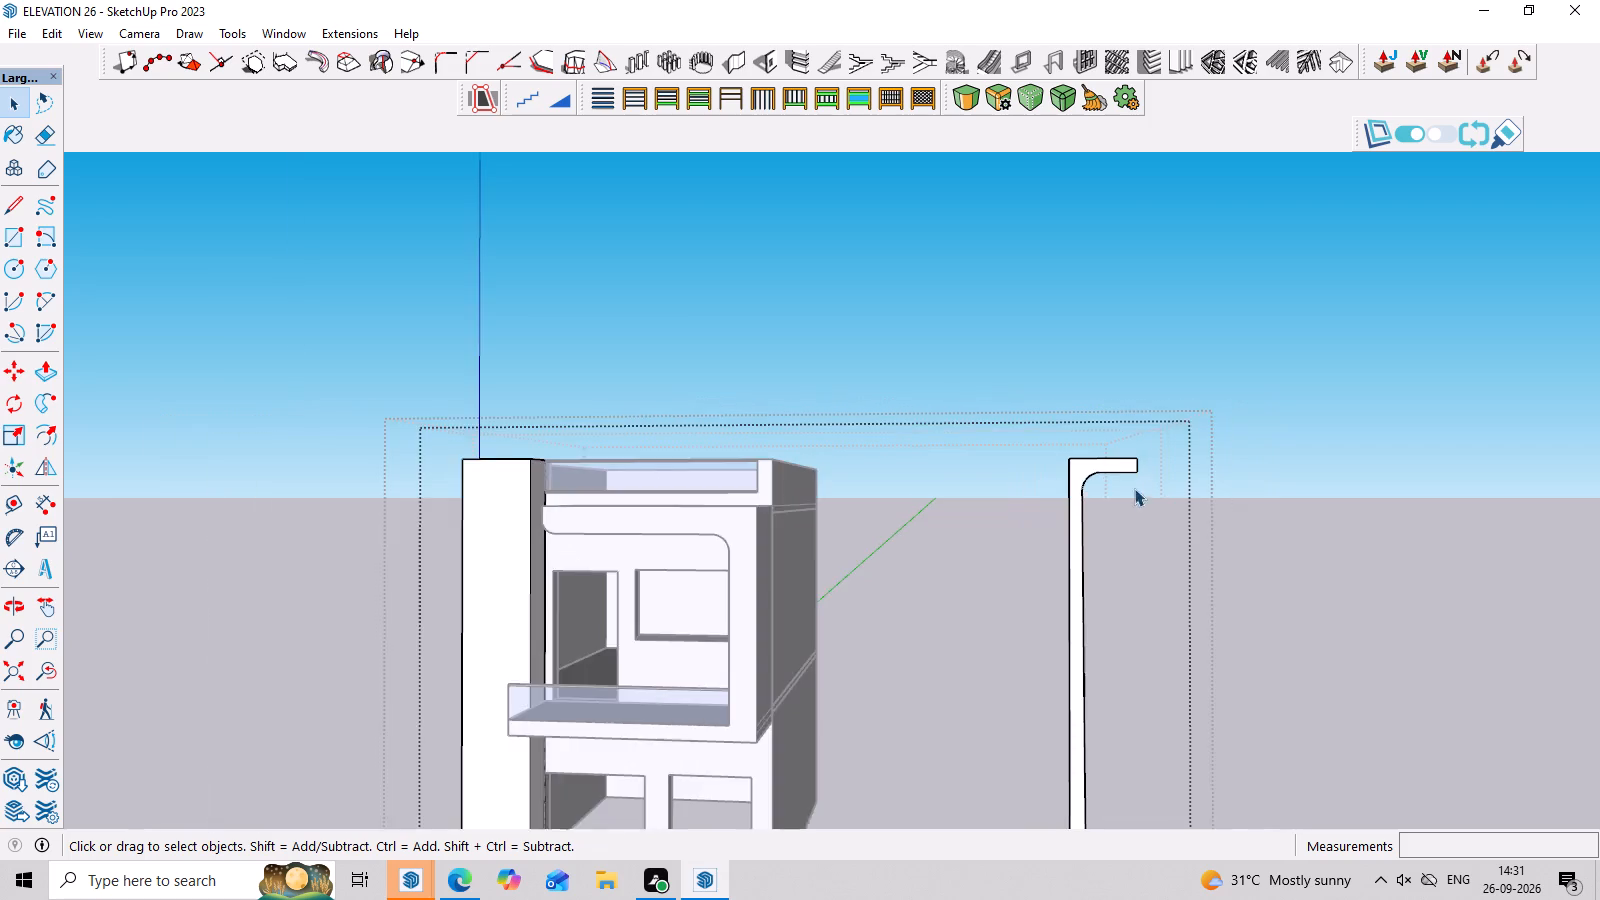
pyautogui.scroll(-8, 1134, 488)
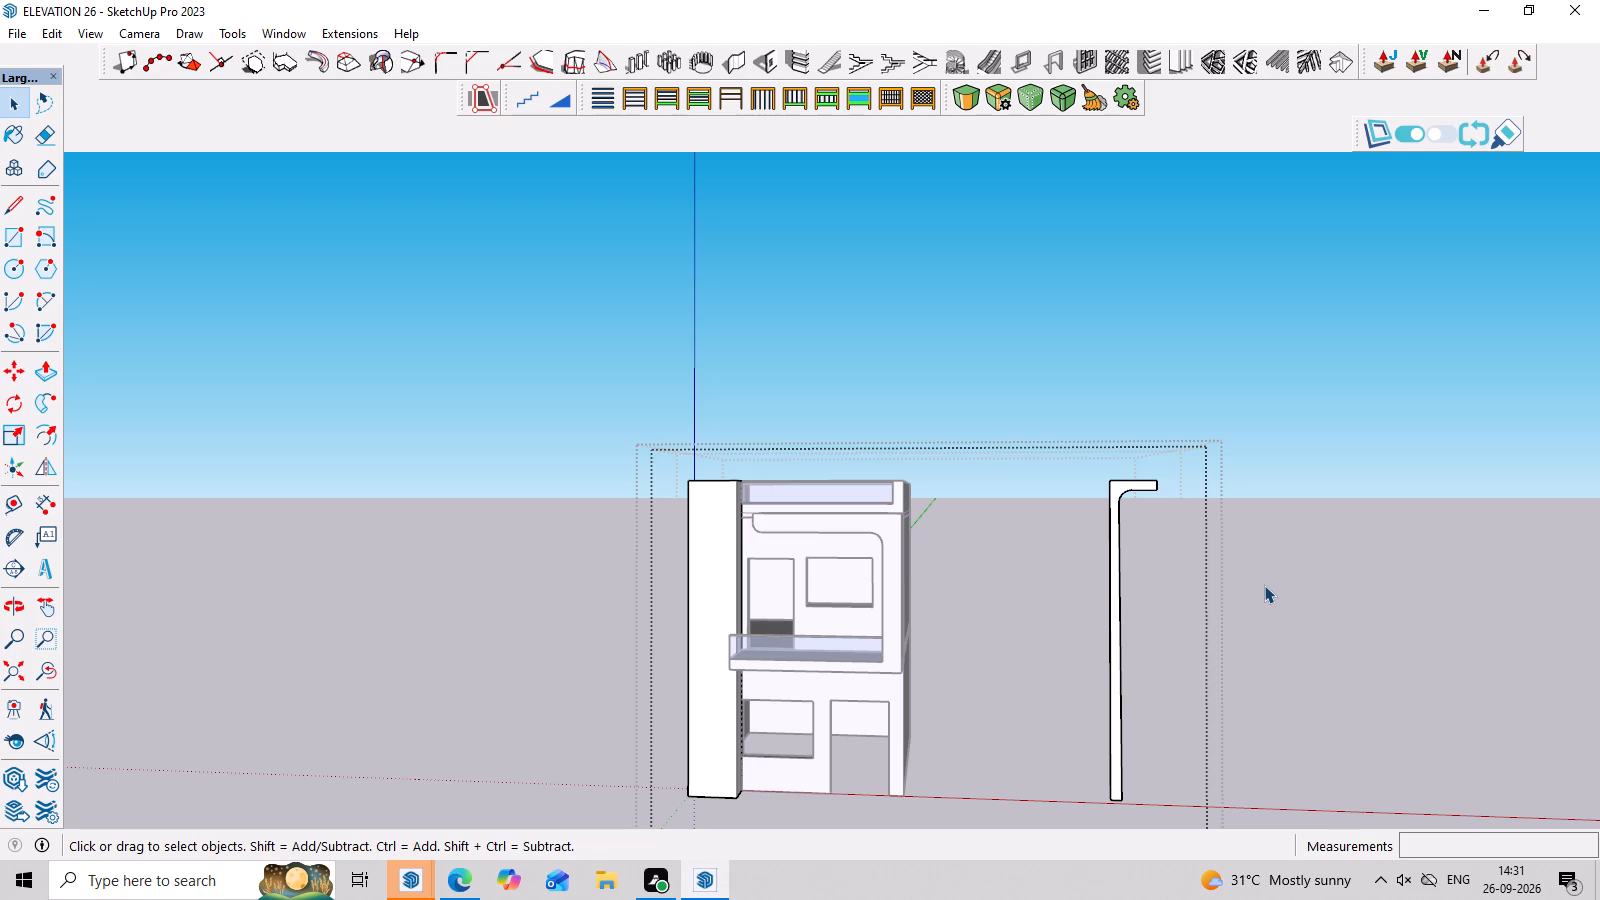
pyautogui.moveTo(1180, 425); pyautogui.dragTo(1083, 680)
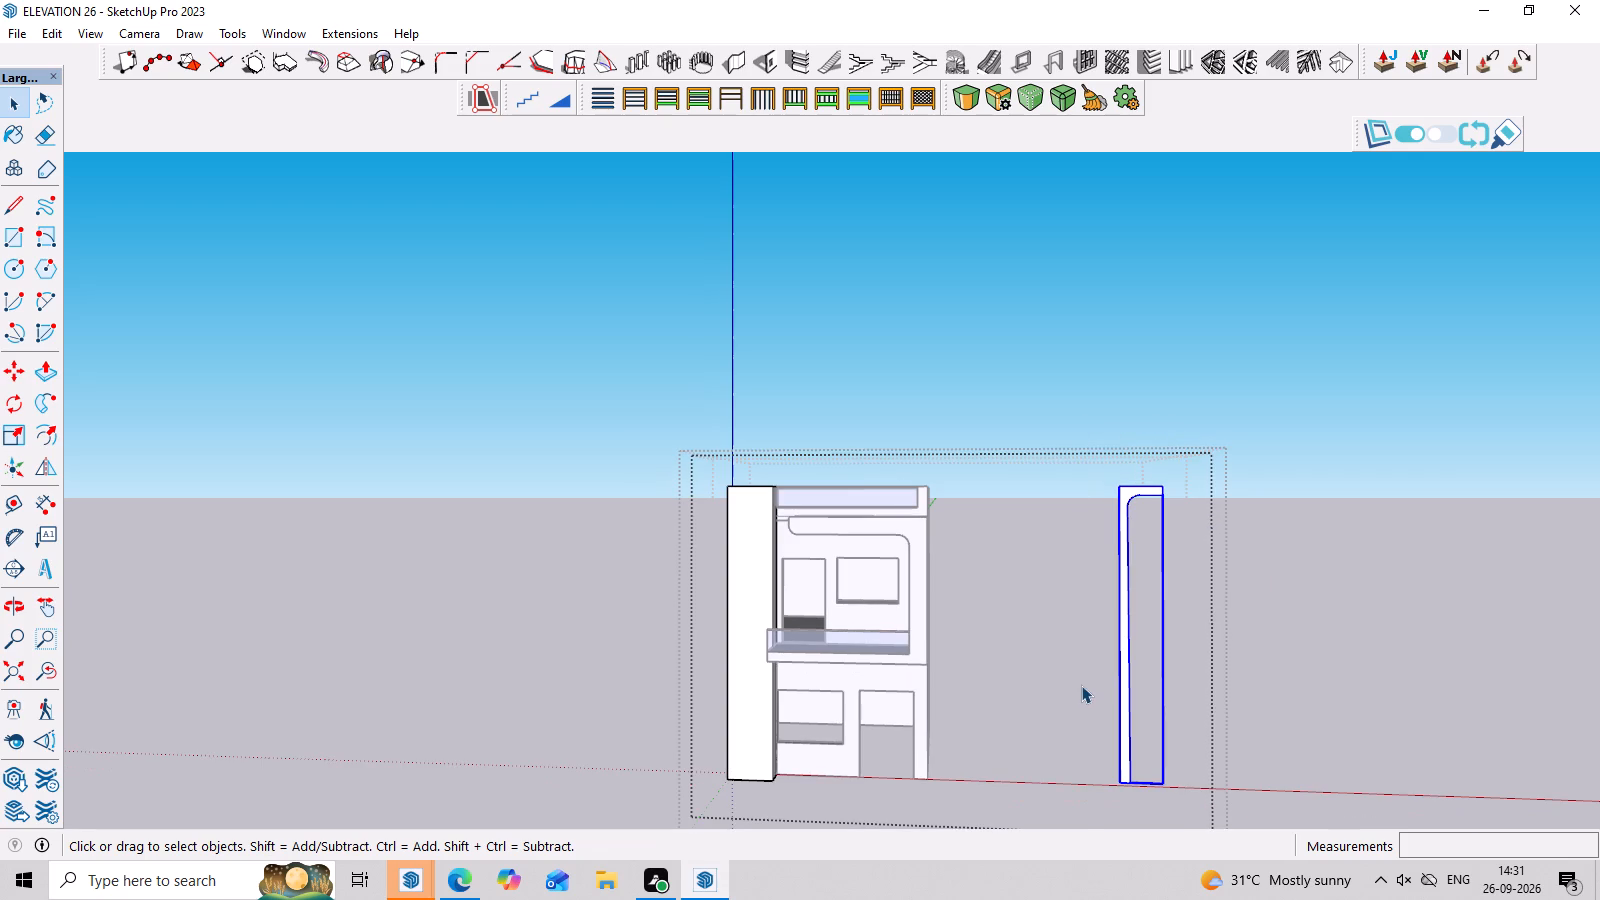
pyautogui.press('m')
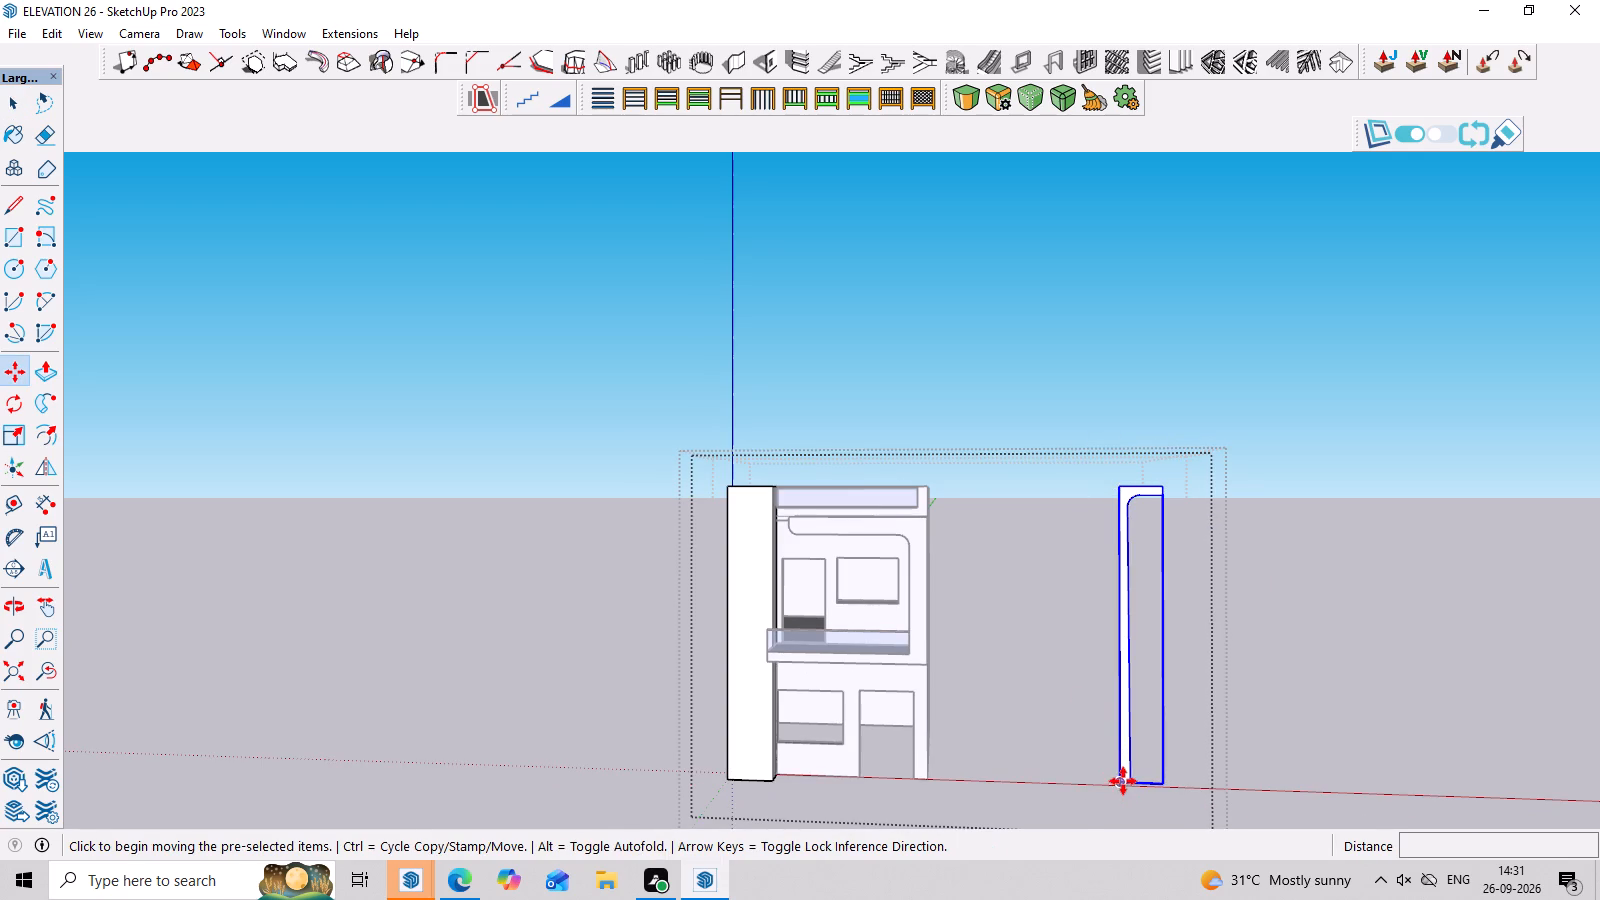
pyautogui.click(1123, 781)
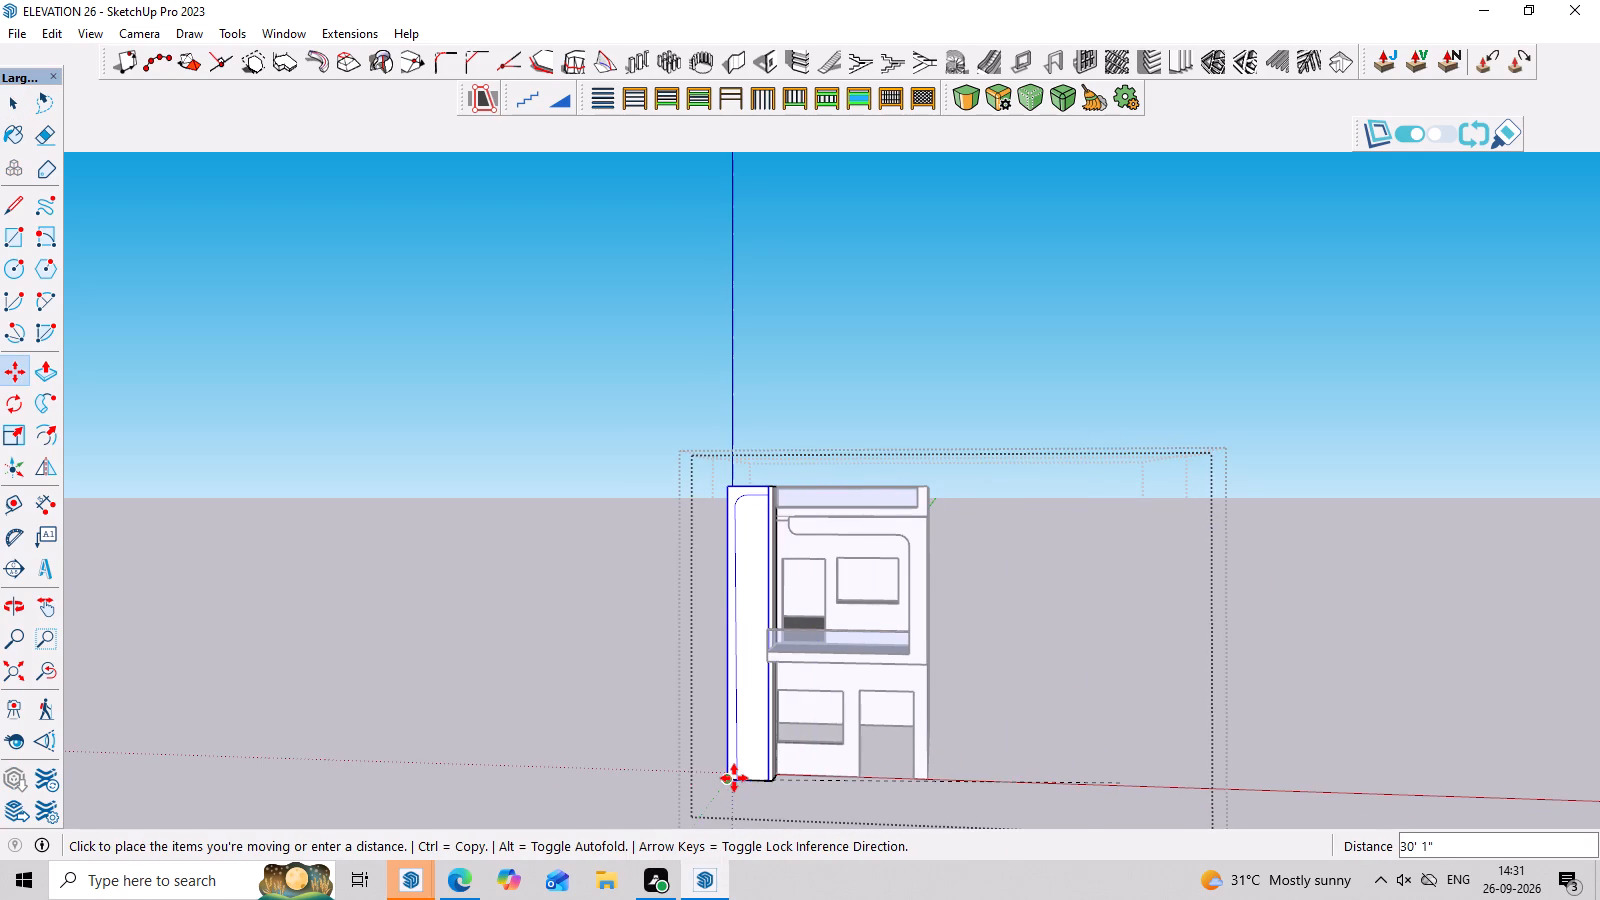
pyautogui.click(725, 799)
# Reposition the inverted-L piece so its bottom back corner meets the facade pillar's front outer bottom corner.
pyautogui.moveTo(966, 830); pyautogui.dragTo(1281, 801, button='middle')
pyautogui.scroll(-3, 841, 633)
pyautogui.moveTo(871, 651); pyautogui.dragTo(1289, 683, button='middle')
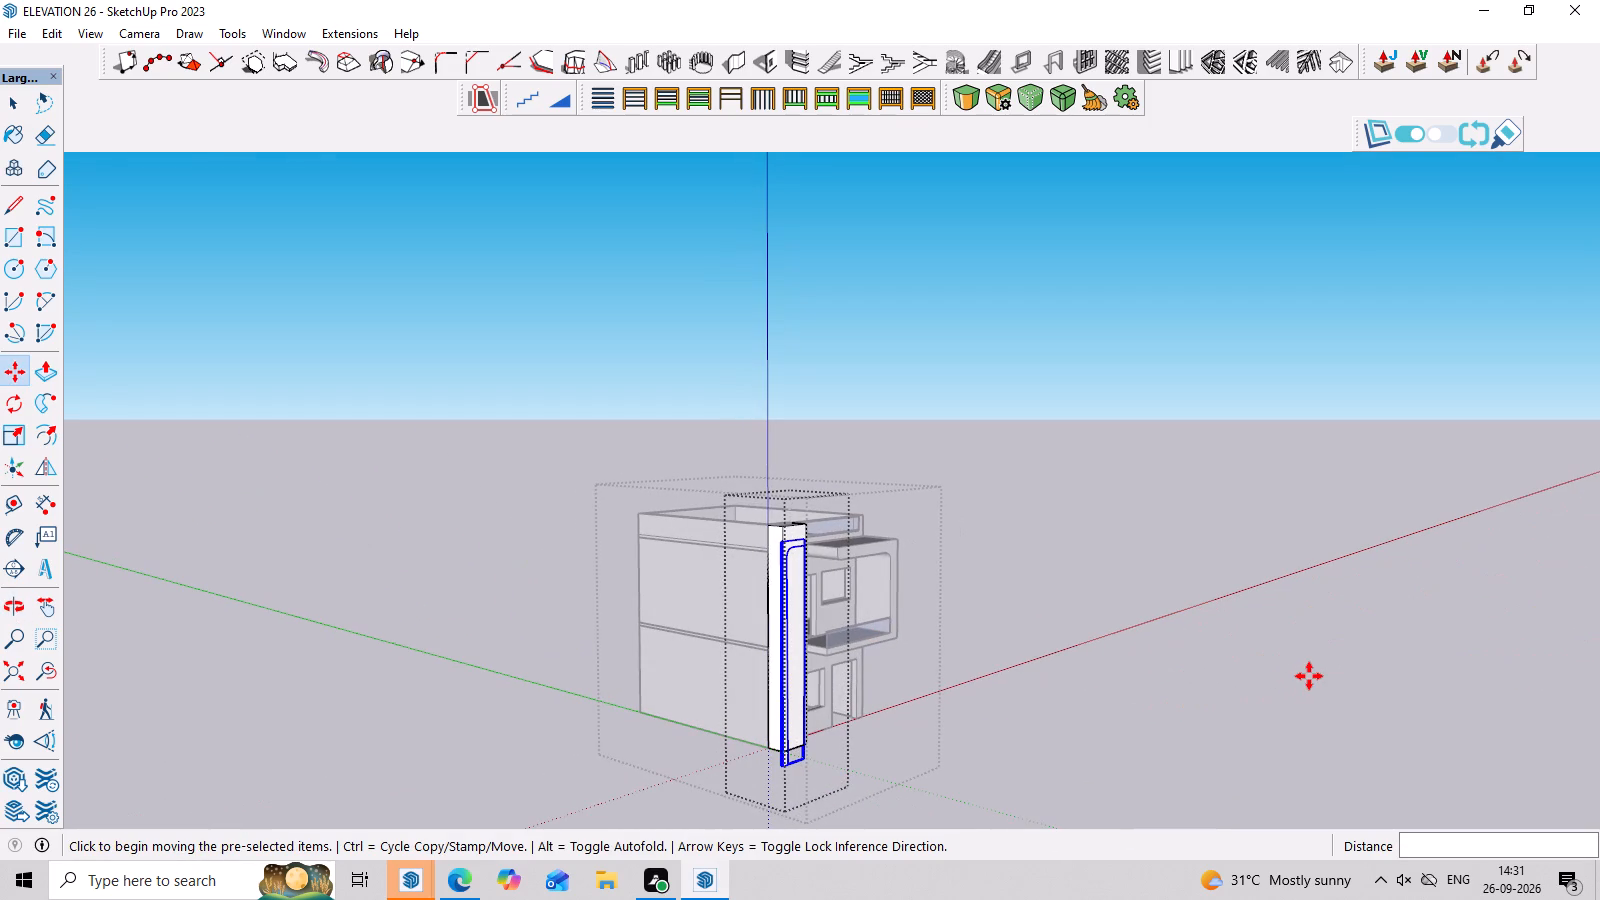
pyautogui.moveTo(1269, 531); pyautogui.dragTo(785, 768, button='middle')
pyautogui.scroll(7, 829, 623)
pyautogui.moveTo(901, 681); pyautogui.dragTo(970, 811, button='middle')
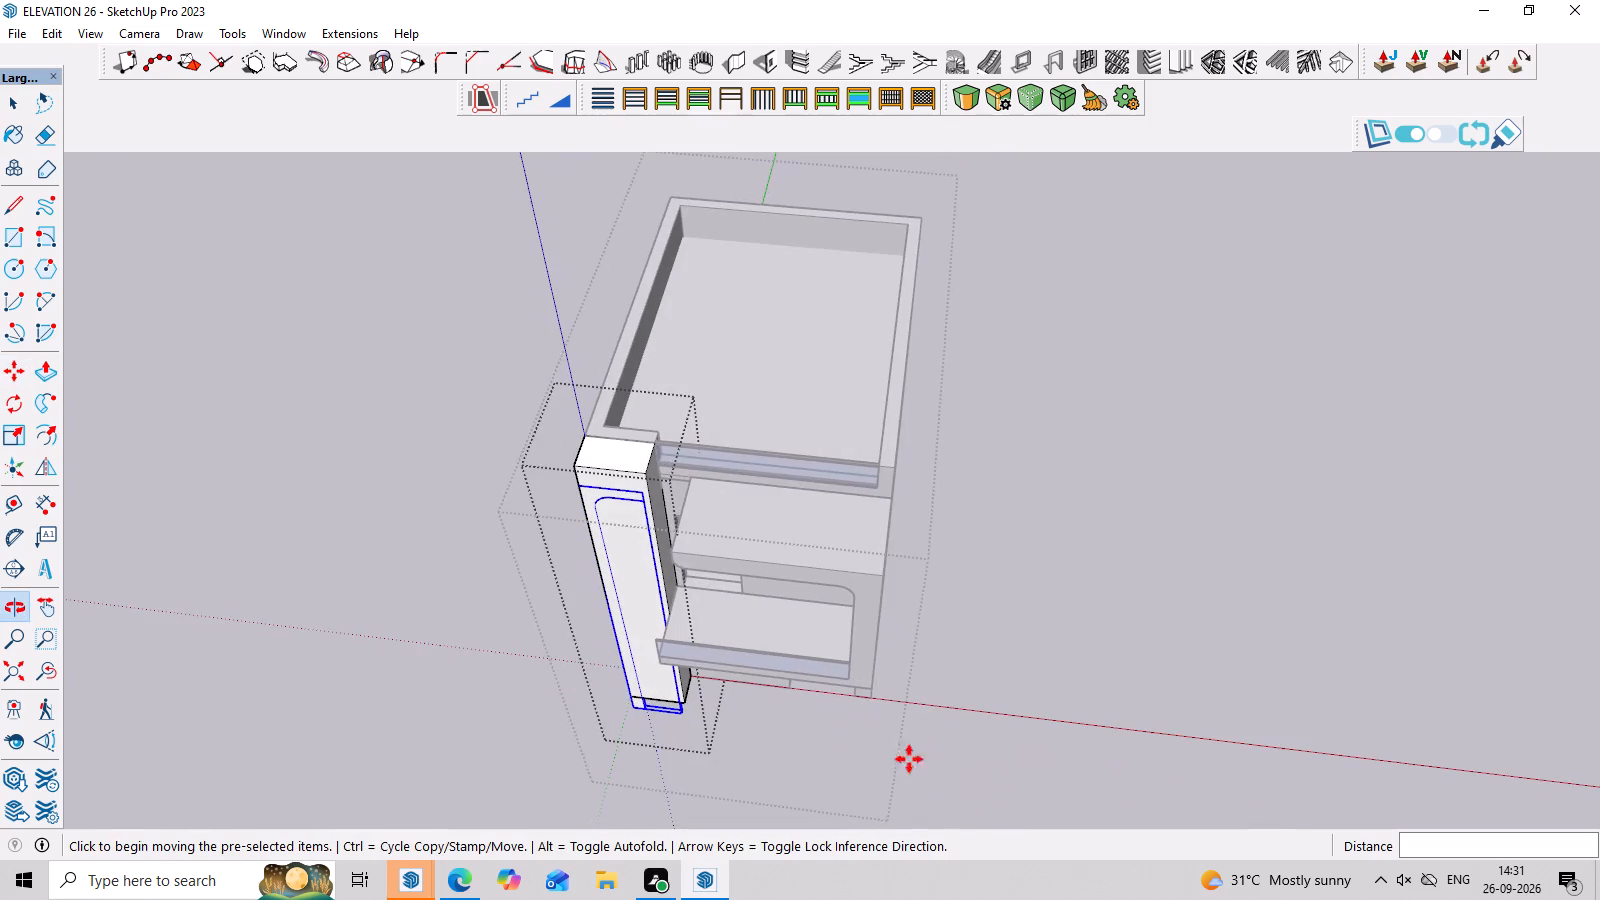
pyautogui.scroll(2, 824, 723)
pyautogui.moveTo(827, 723); pyautogui.dragTo(937, 639, button='middle')
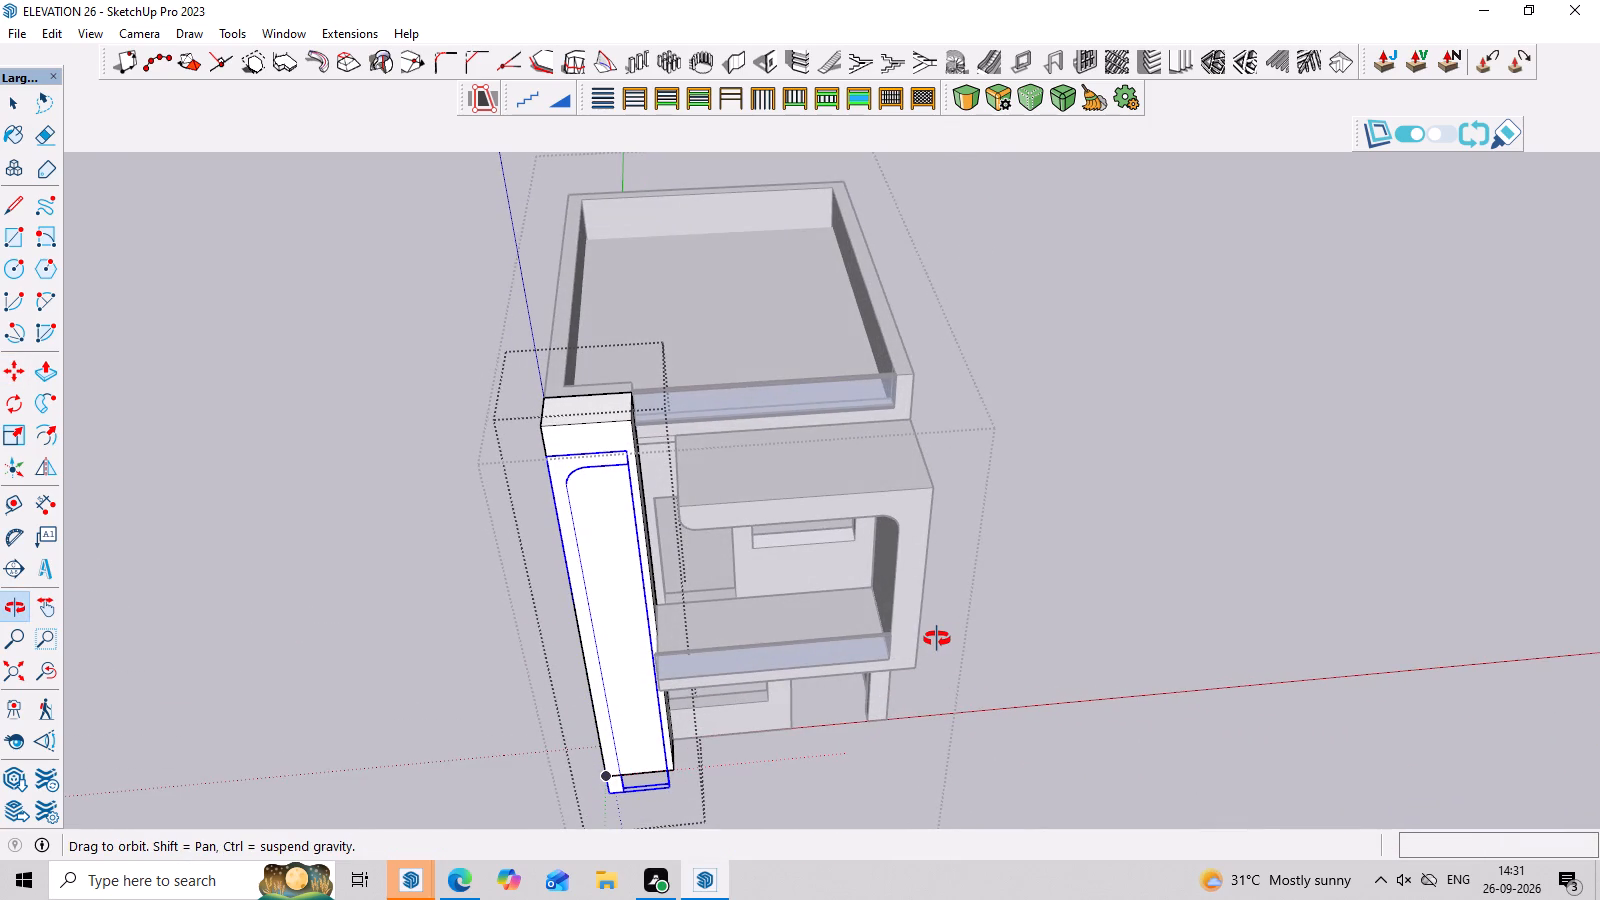
pyautogui.moveTo(937, 639); pyautogui.dragTo(1033, 300, button='middle')
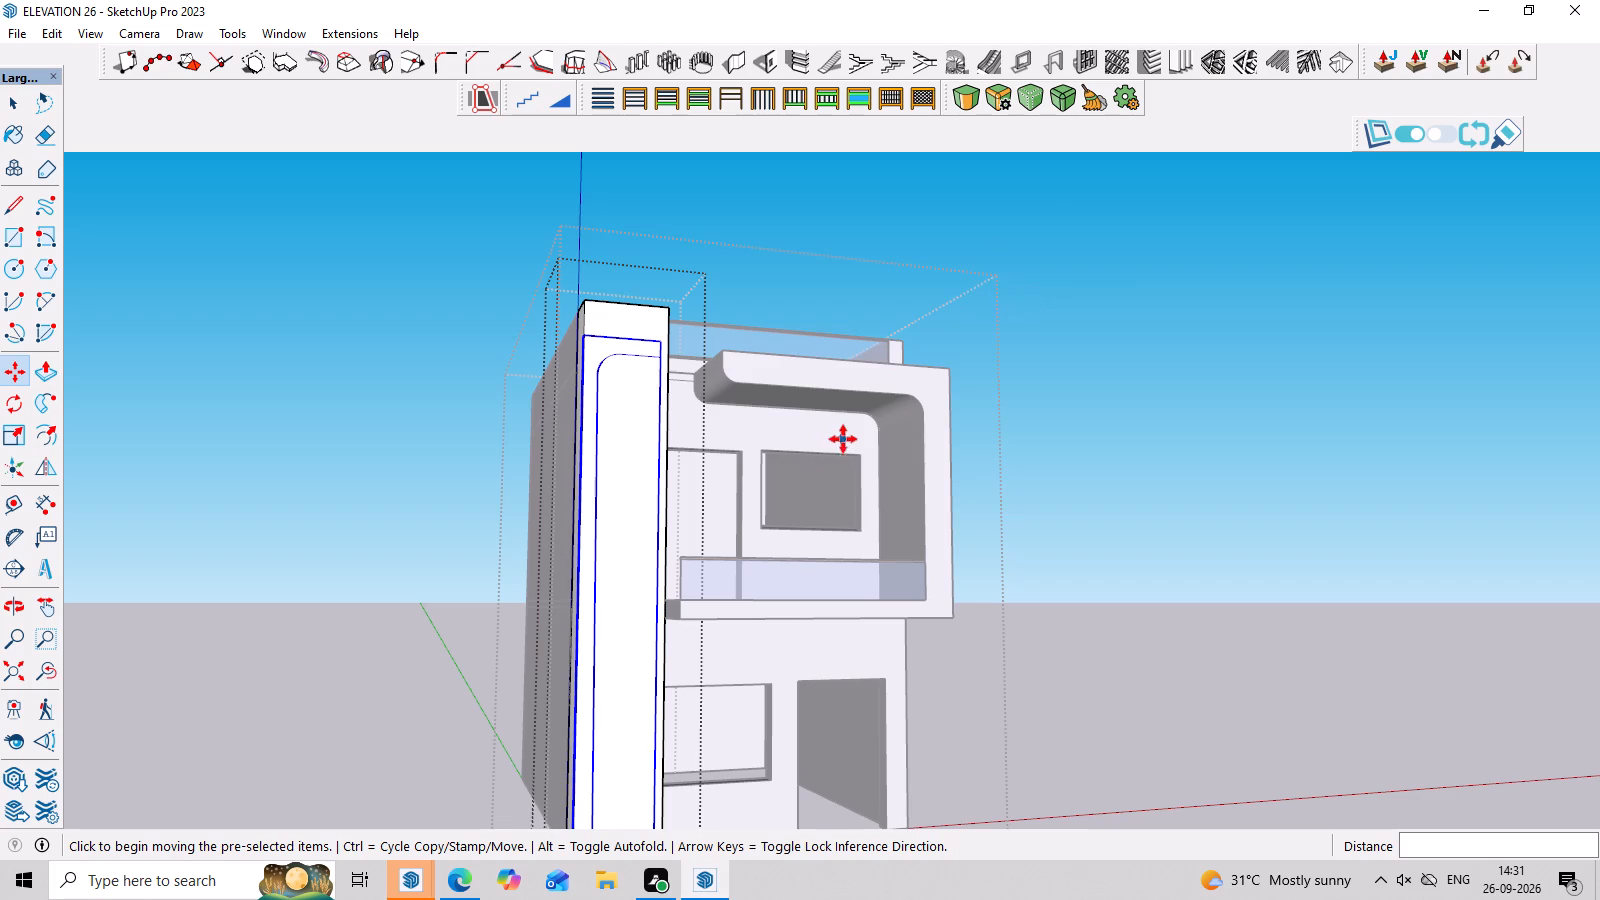
pyautogui.scroll(-6, 839, 436)
pyautogui.moveTo(734, 643); pyautogui.dragTo(1001, 763, button='middle')
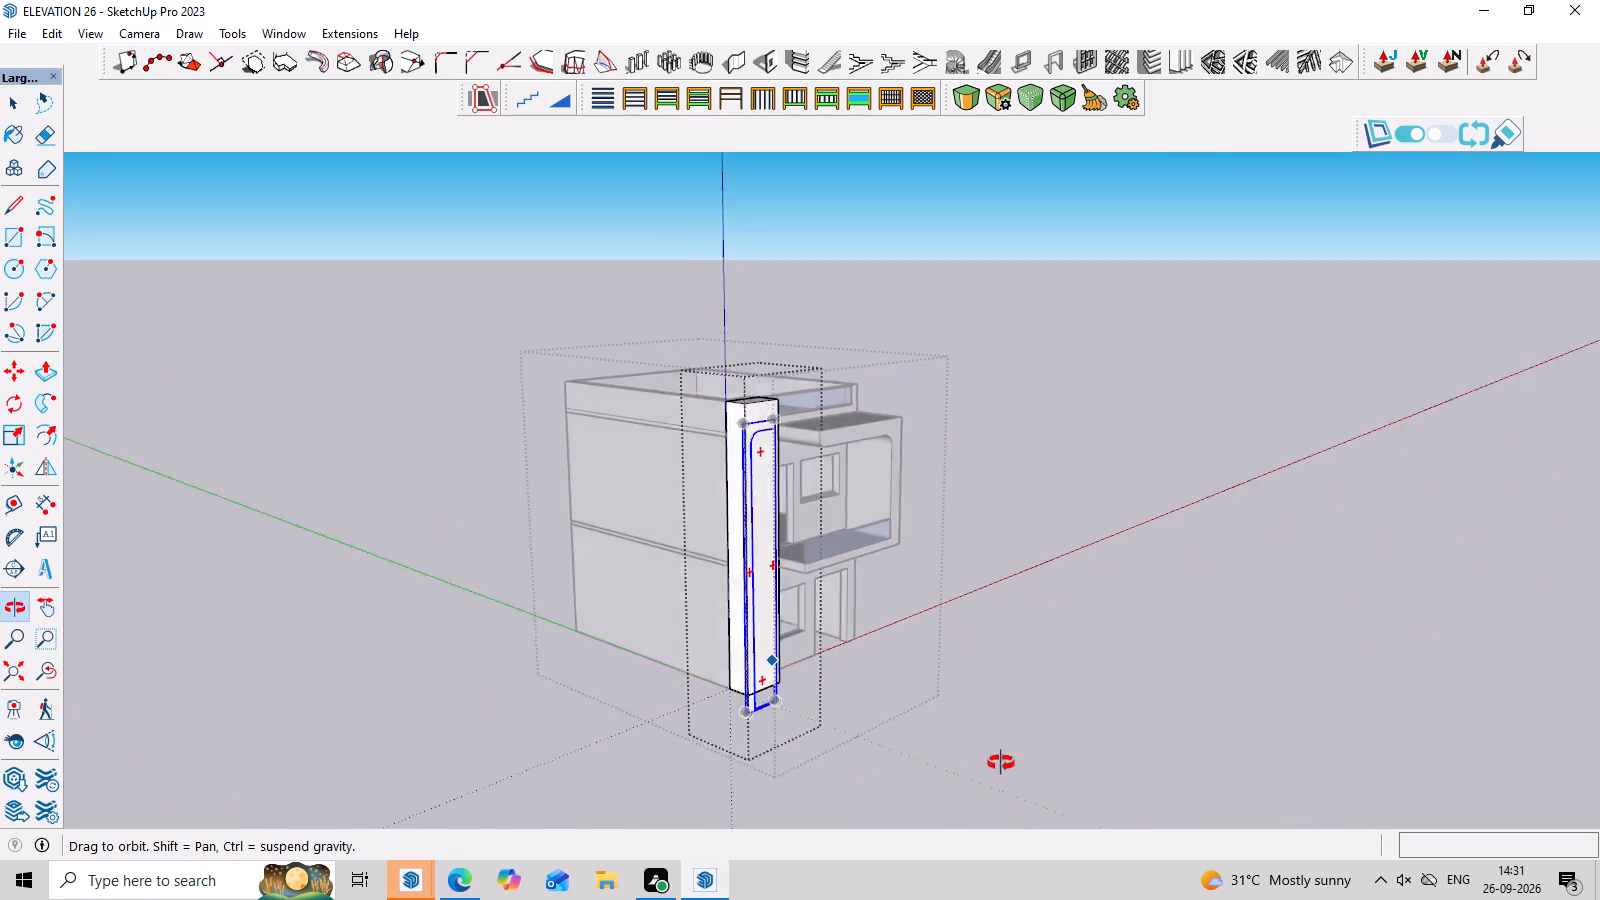
pyautogui.moveTo(1001, 763); pyautogui.dragTo(1135, 732, button='middle')
pyautogui.scroll(12, 819, 757)
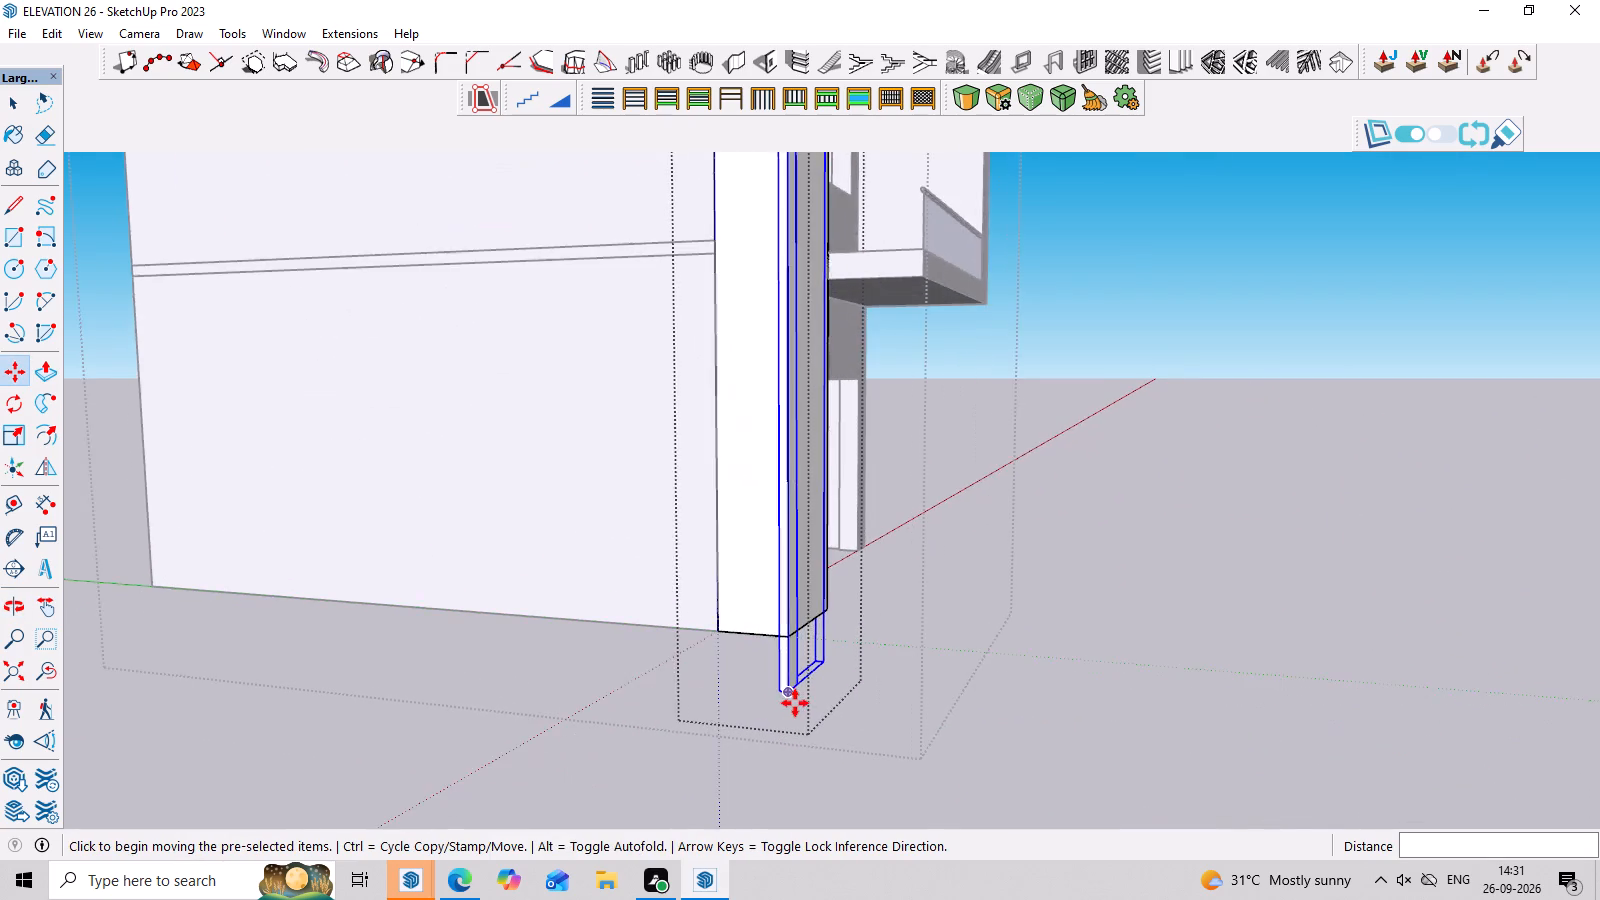
pyautogui.scroll(3, 795, 703)
pyautogui.click(784, 683)
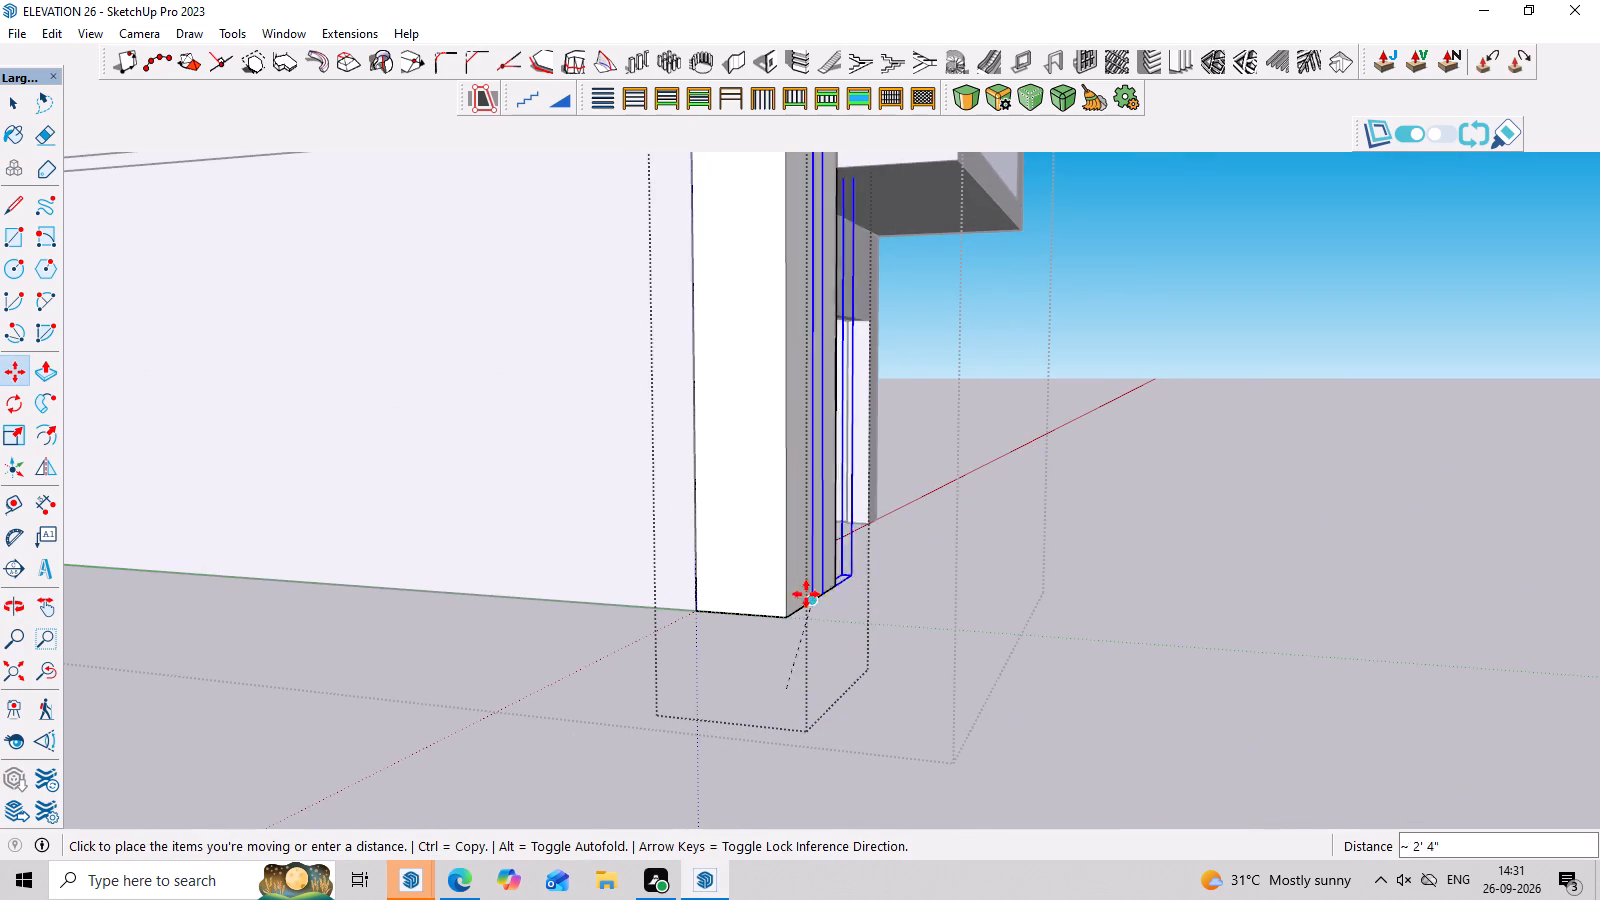
pyautogui.click(826, 629)
pyautogui.scroll(3, 816, 655)
pyautogui.click(812, 622)
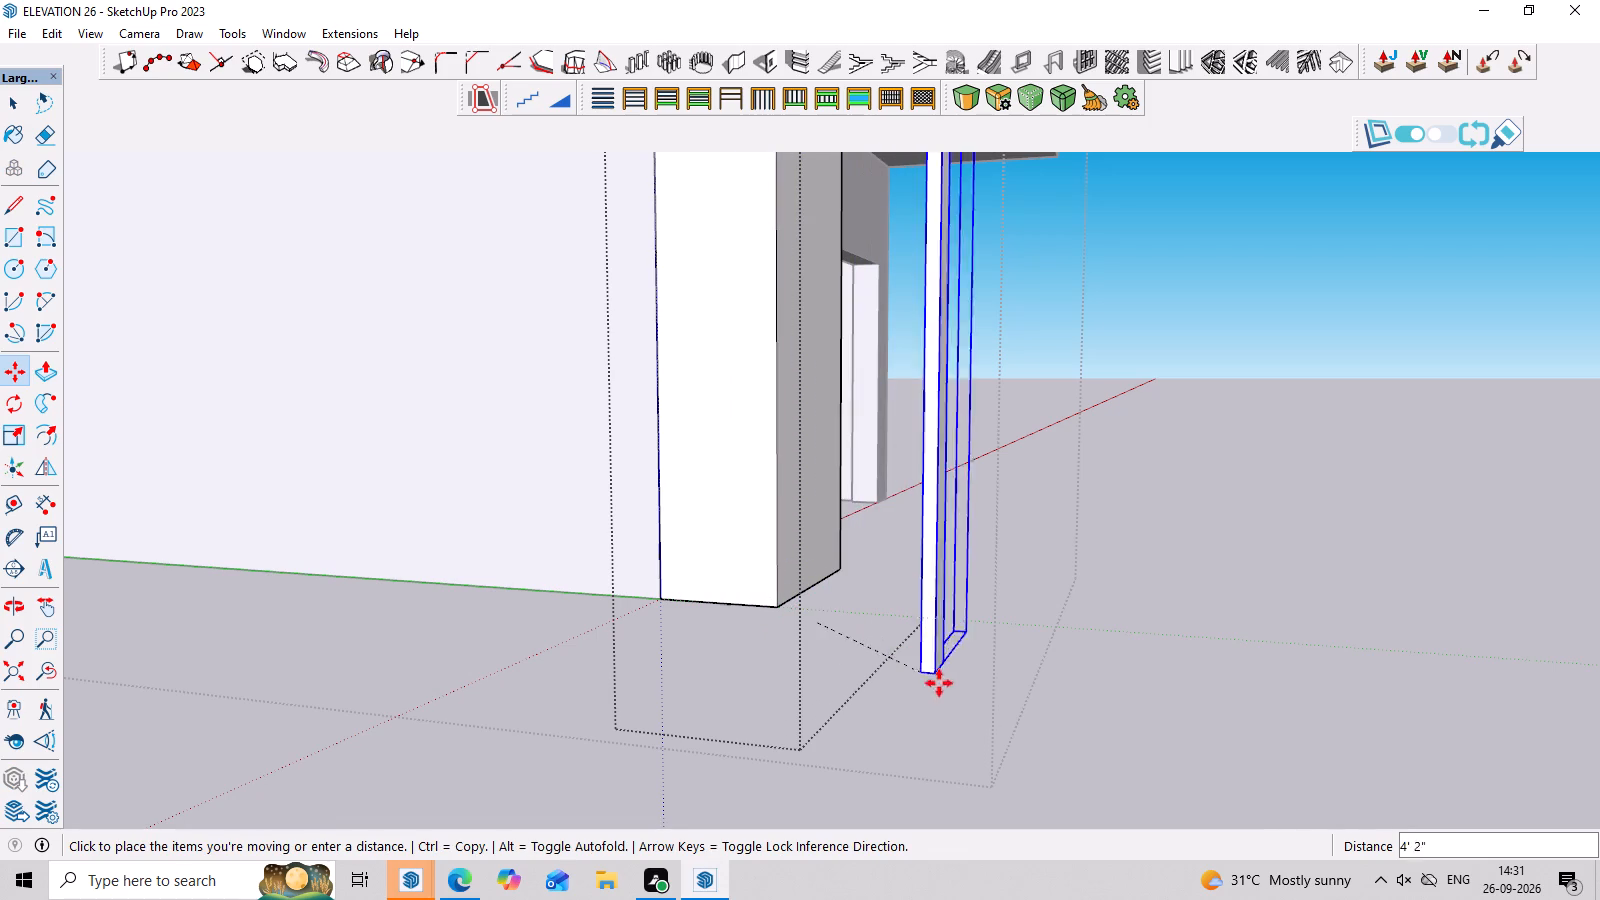
pyautogui.click(1001, 717)
pyautogui.click(1001, 717)
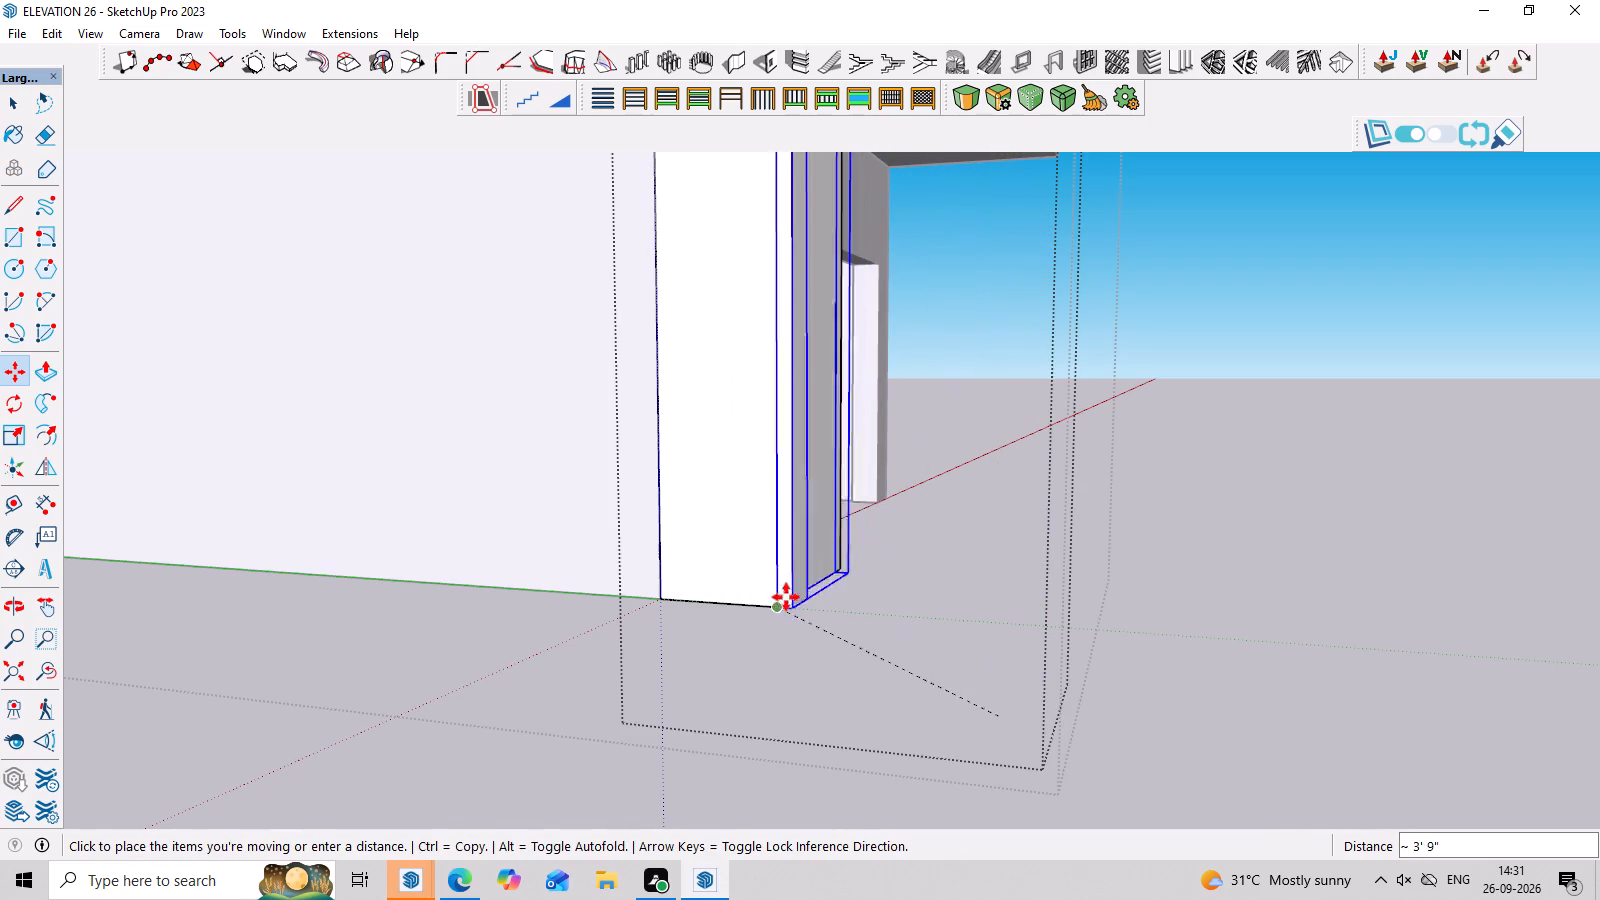
pyautogui.click(783, 602)
# Examine how the inverted-L piece sits against the front of the facade pillar.
pyautogui.scroll(-7, 1013, 611)
pyautogui.scroll(-4, 1258, 629)
pyautogui.moveTo(1307, 617); pyautogui.dragTo(939, 654, button='middle')
pyautogui.scroll(-10, 946, 652)
pyautogui.moveTo(972, 684); pyautogui.dragTo(793, 747, button='middle')
pyautogui.scroll(5, 1063, 568)
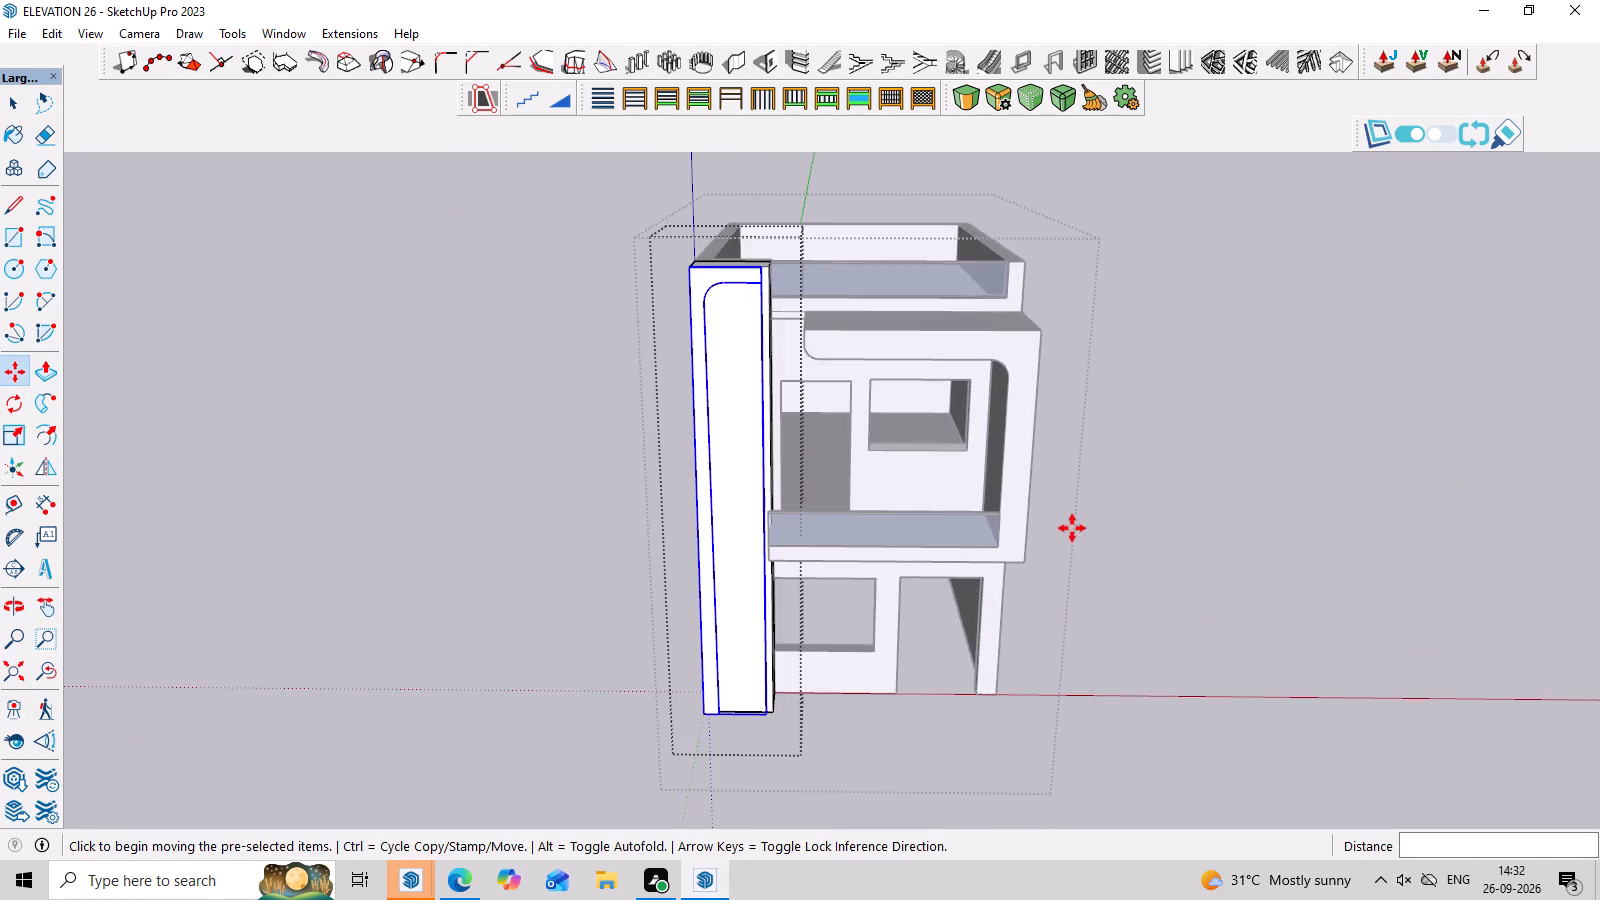
pyautogui.moveTo(1072, 529); pyautogui.dragTo(1090, 459, button='middle')
pyautogui.scroll(4, 1093, 451)
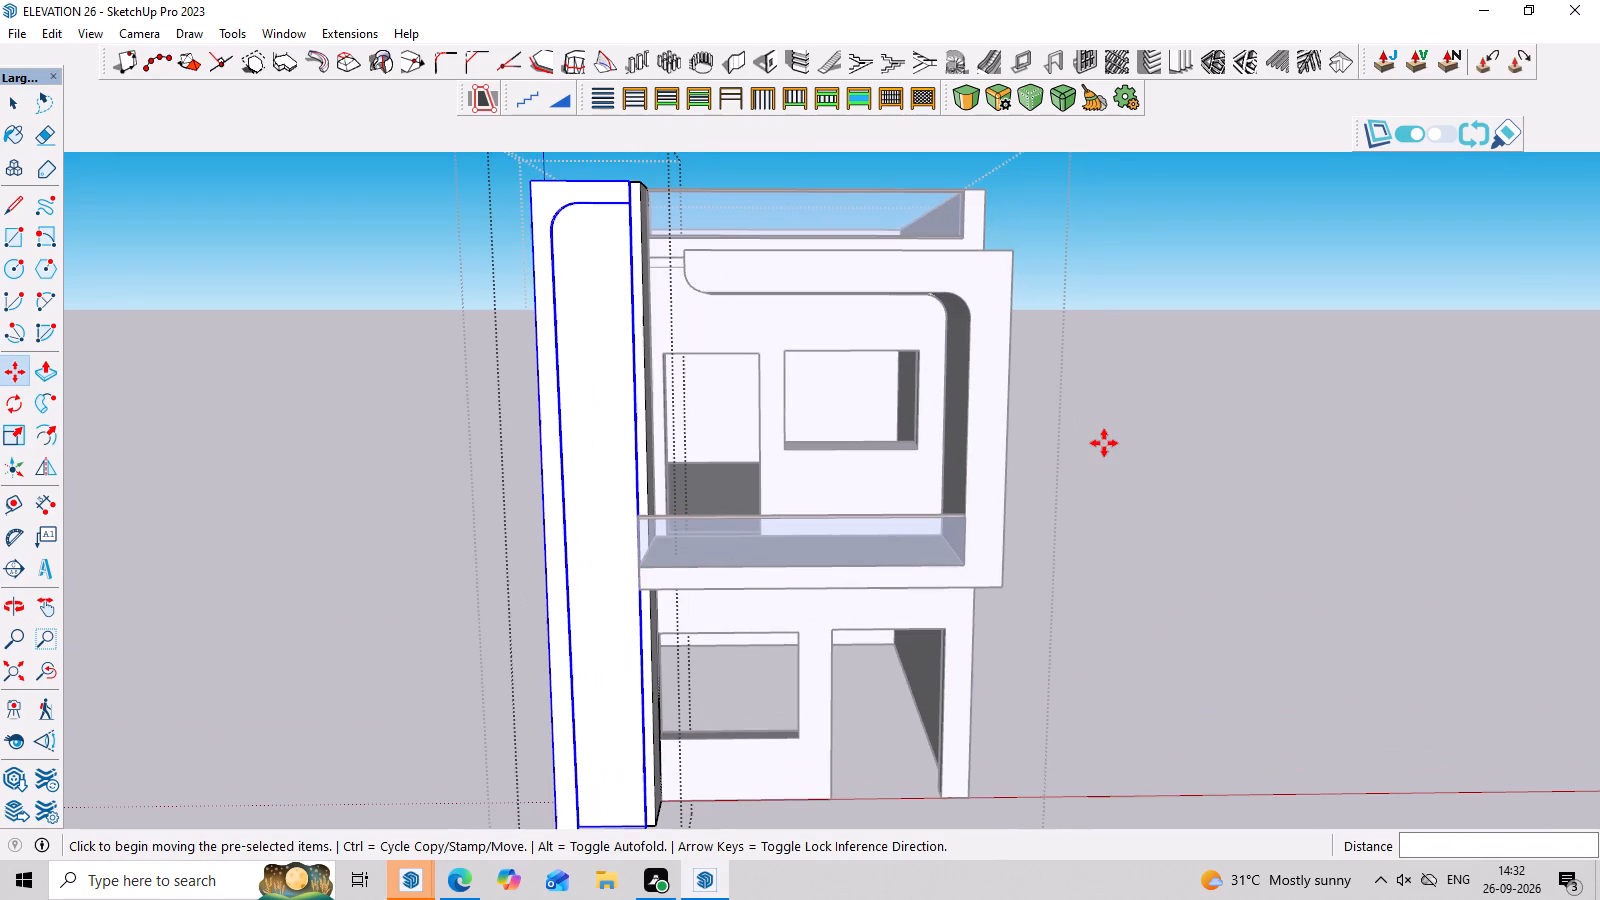
pyautogui.press('space')
pyautogui.click(1104, 443)
pyautogui.scroll(-2, 1104, 443)
pyautogui.moveTo(1104, 443); pyautogui.dragTo(838, 542, button='middle')
# Extend the end face of the inverted-L piece's top overhang 4" to the facade pillar's inner edge.
pyautogui.scroll(2, 758, 172)
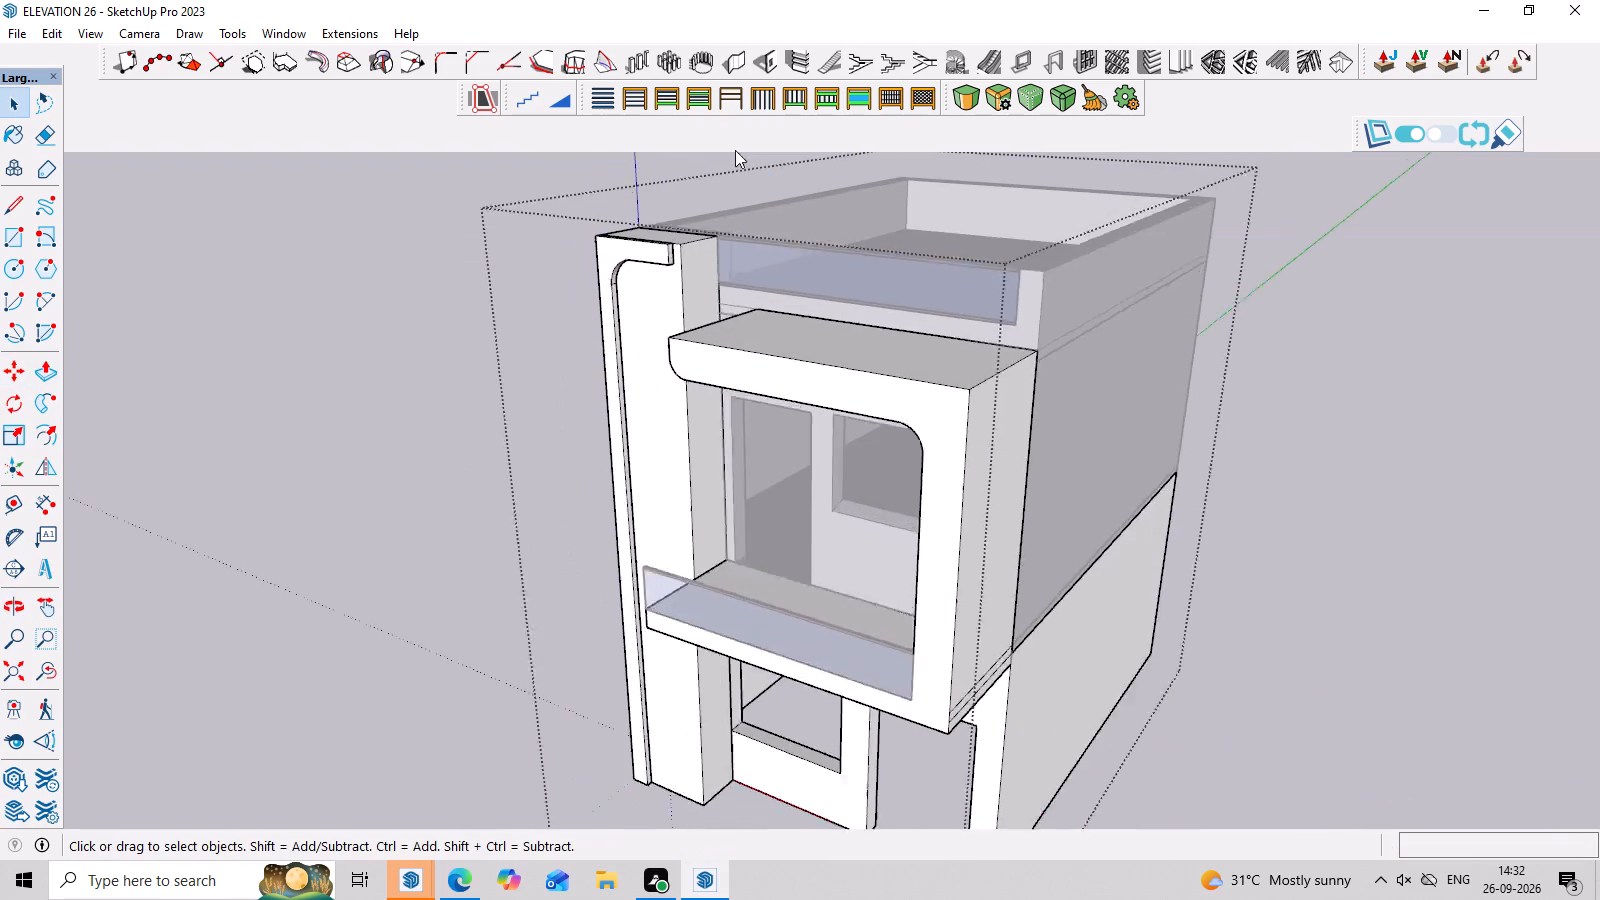
pyautogui.scroll(1, 735, 150)
pyautogui.scroll(10, 688, 291)
pyautogui.click(634, 242)
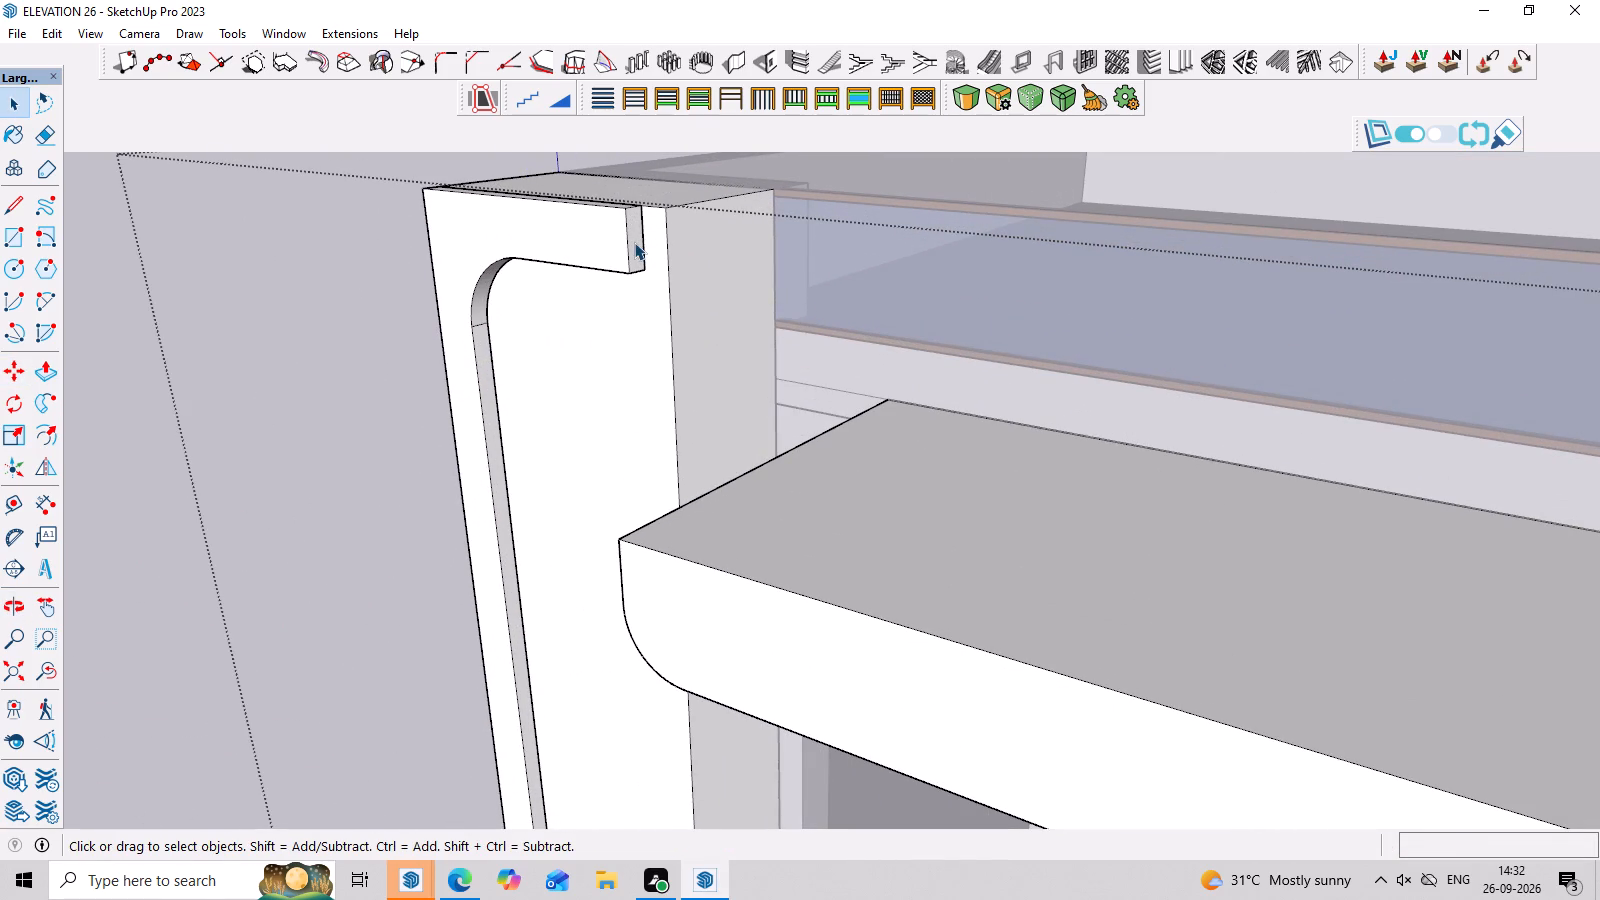
pyautogui.doubleClick(634, 242)
pyautogui.click(634, 242)
pyautogui.click(634, 242)
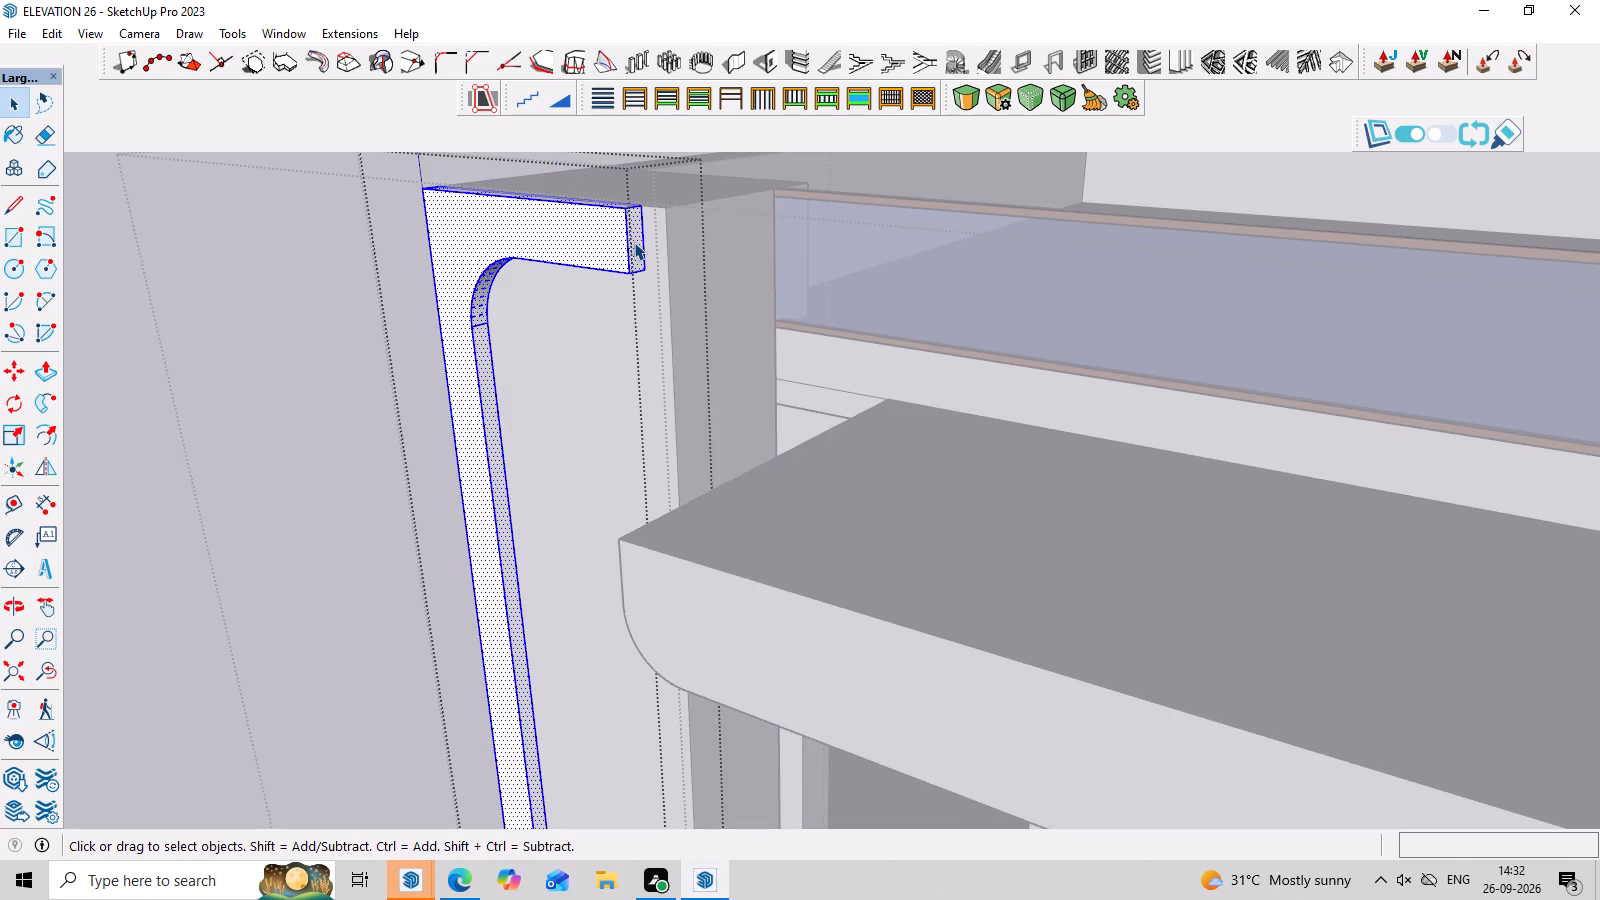
pyautogui.click(634, 242)
pyautogui.press('p')
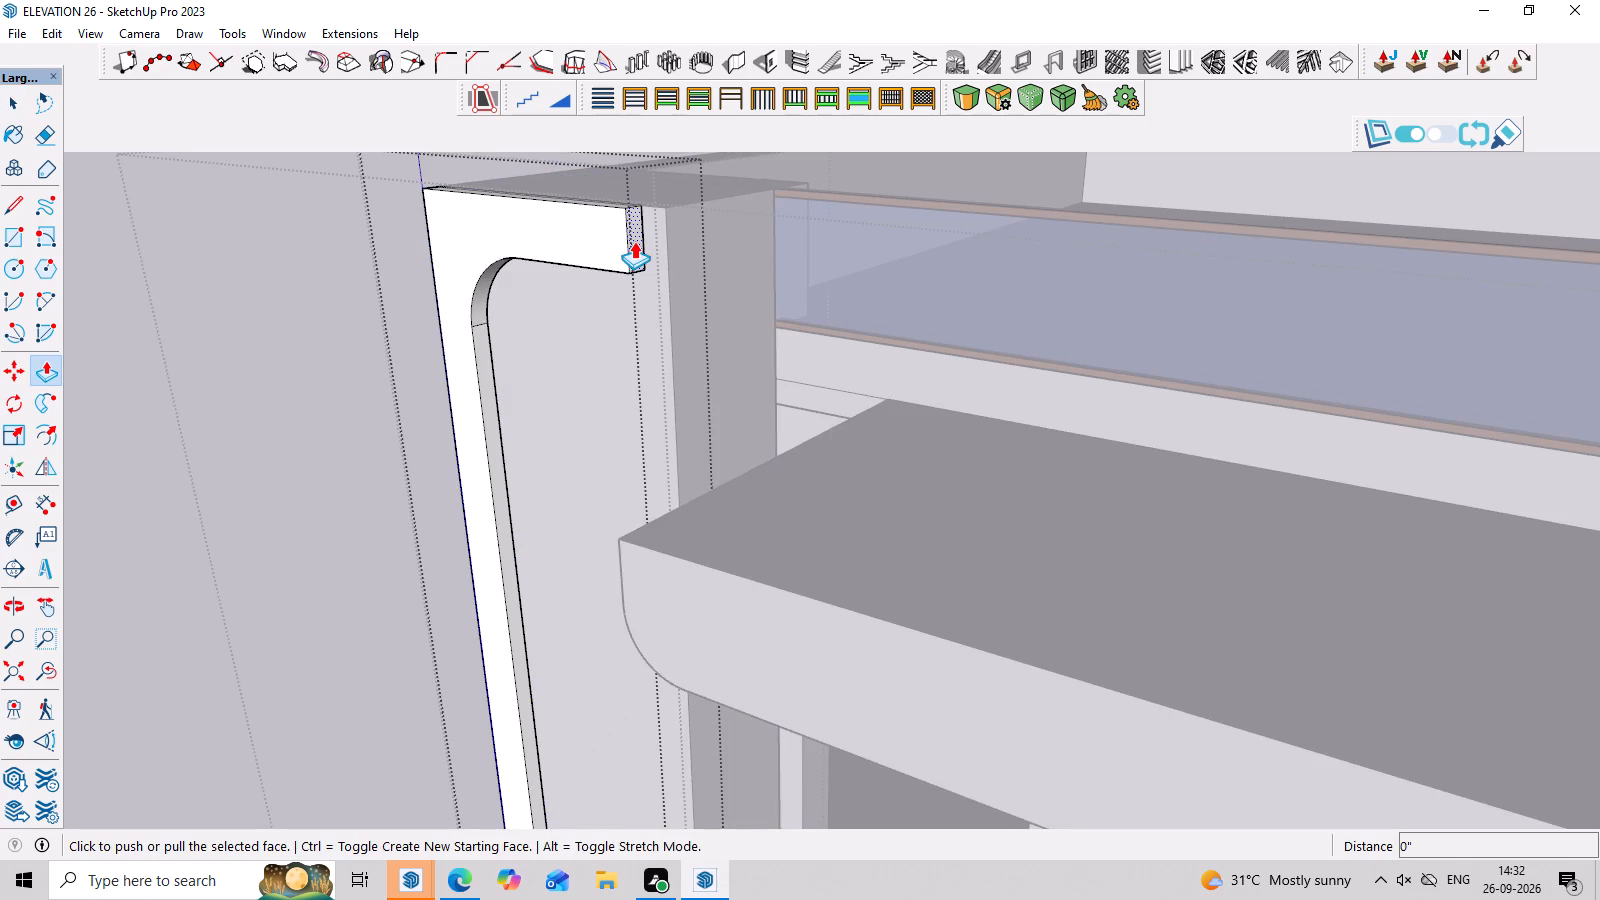
pyautogui.moveTo(631, 216); pyautogui.dragTo(632, 231, button='middle')
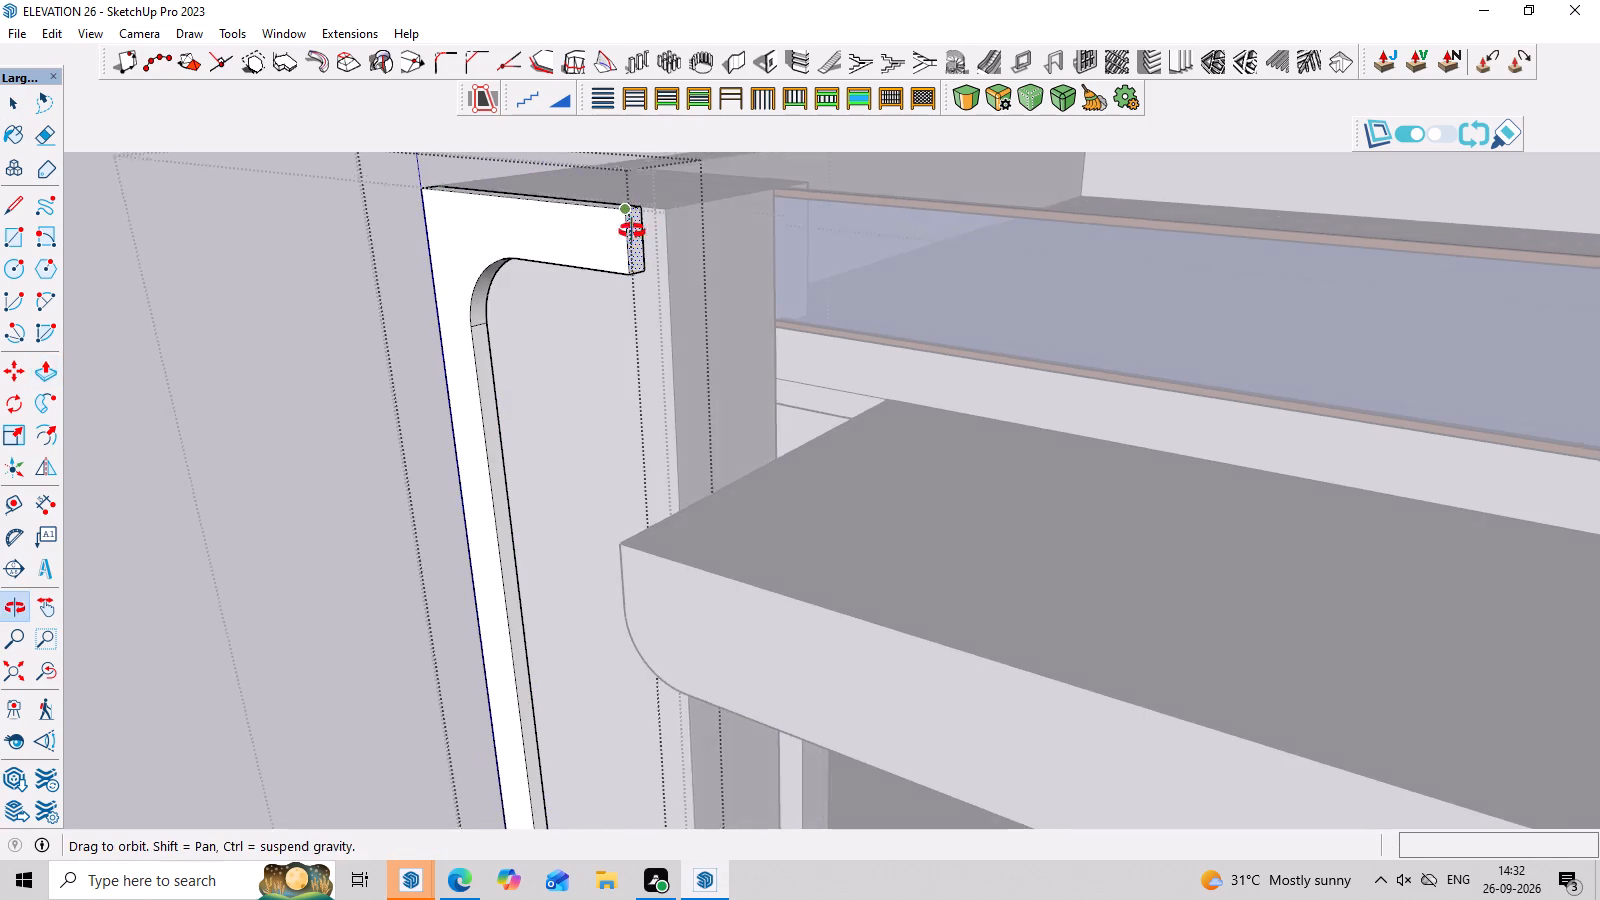
pyautogui.moveTo(632, 231); pyautogui.dragTo(631, 354, button='middle')
pyautogui.scroll(6, 631, 308)
pyautogui.click(621, 259)
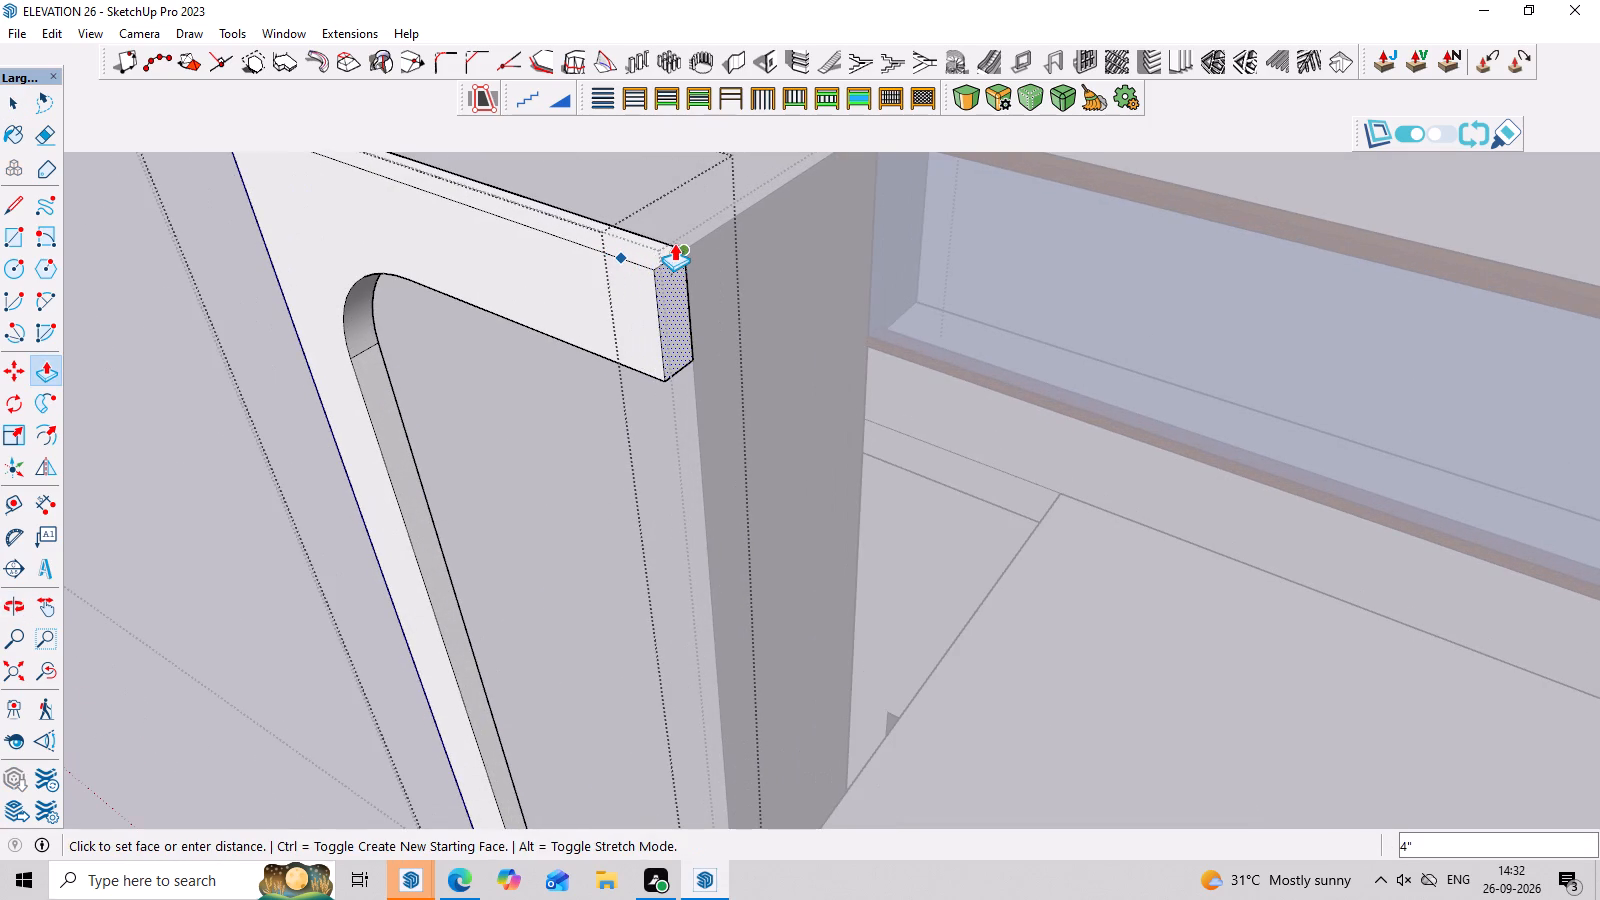
pyautogui.click(674, 243)
pyautogui.scroll(-9, 676, 308)
pyautogui.scroll(-3, 746, 555)
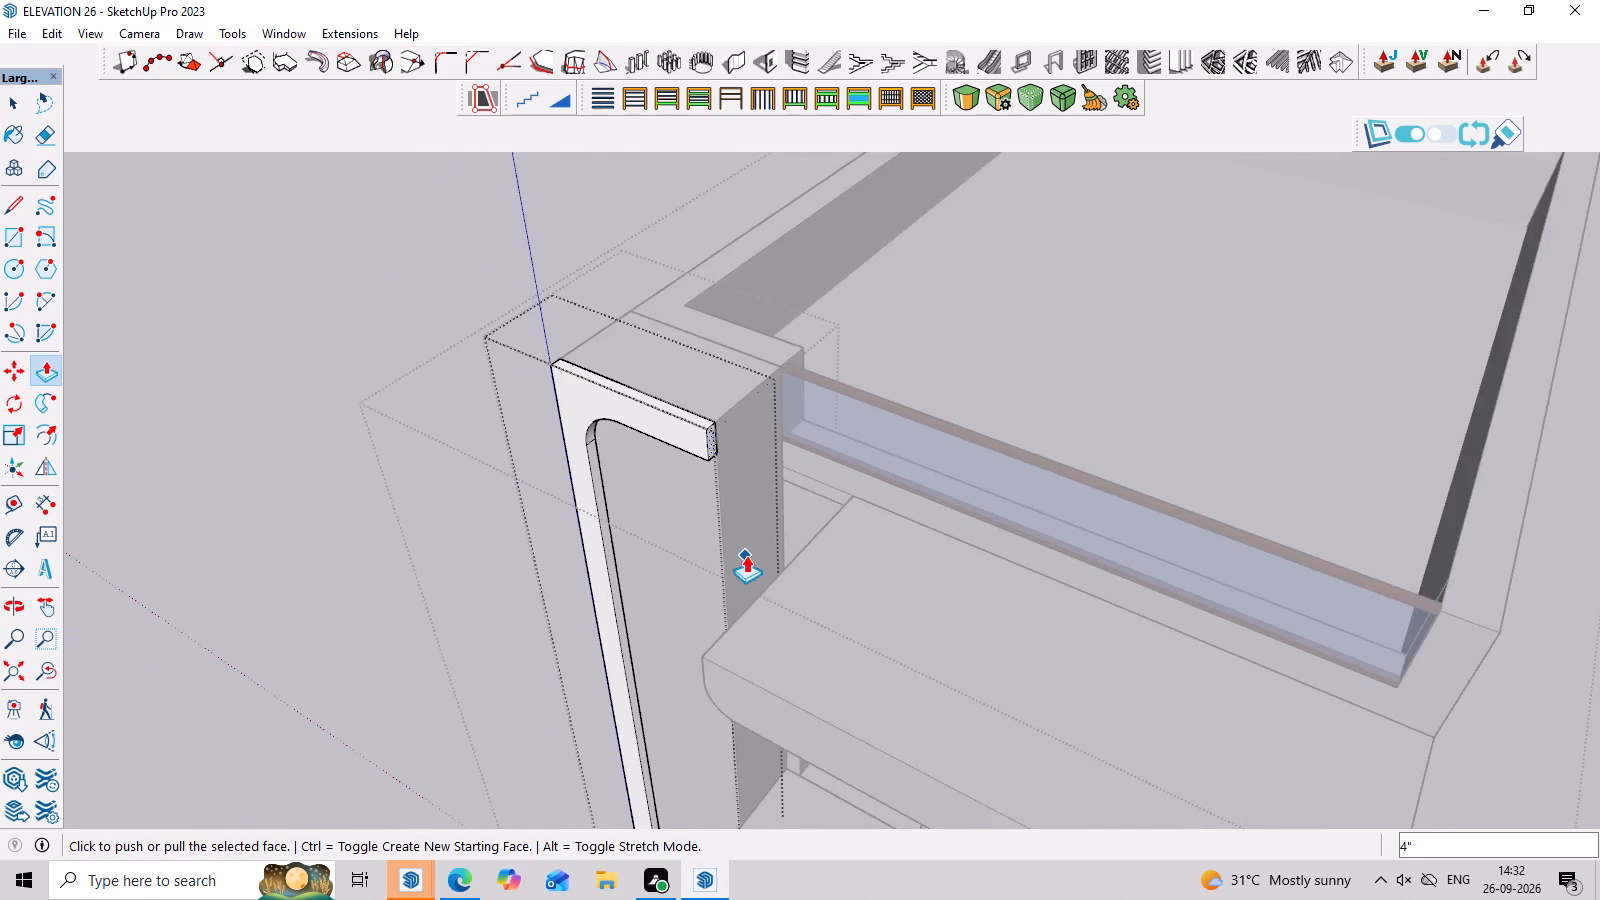
pyautogui.scroll(-1, 746, 556)
pyautogui.moveTo(751, 574); pyautogui.dragTo(974, 390, button='middle')
pyautogui.scroll(-7, 969, 389)
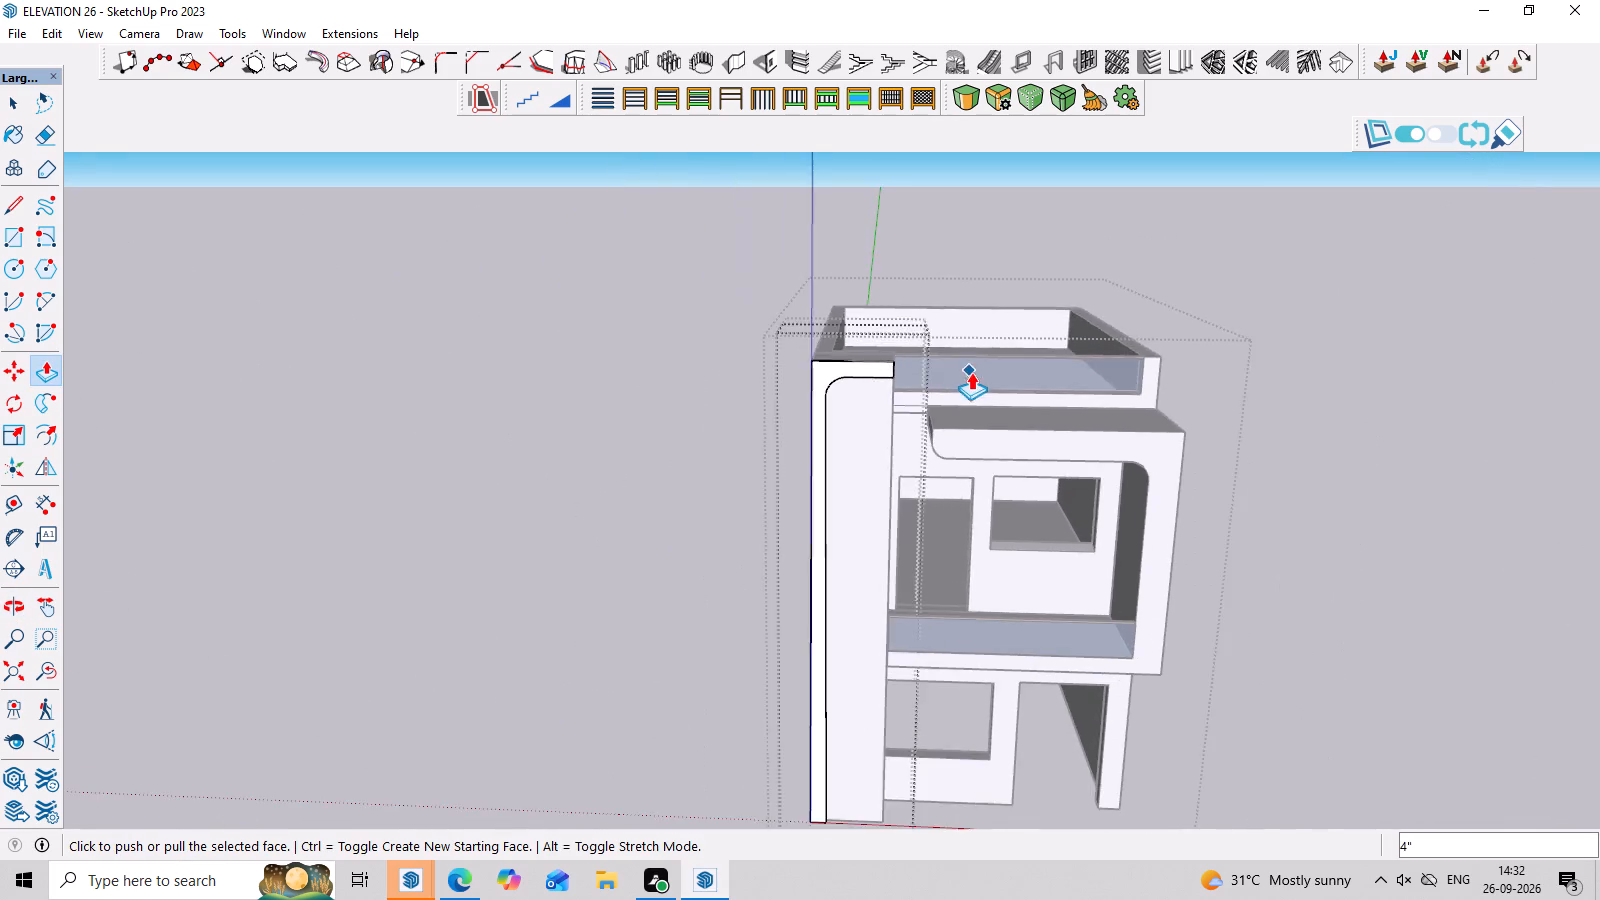
pyautogui.scroll(-4, 971, 372)
pyautogui.moveTo(1227, 503); pyautogui.dragTo(1264, 286, button='middle')
pyautogui.scroll(3, 1269, 326)
pyautogui.press('space')
pyautogui.click(1280, 428)
# Inspect the pillar's front and its relation to the balcony and facade from several angles.
pyautogui.scroll(-3, 1258, 443)
pyautogui.moveTo(1265, 428); pyautogui.dragTo(1251, 595, button='middle')
pyautogui.scroll(6, 981, 616)
pyautogui.moveTo(981, 612); pyautogui.dragTo(973, 643, button='middle')
pyautogui.scroll(2, 925, 616)
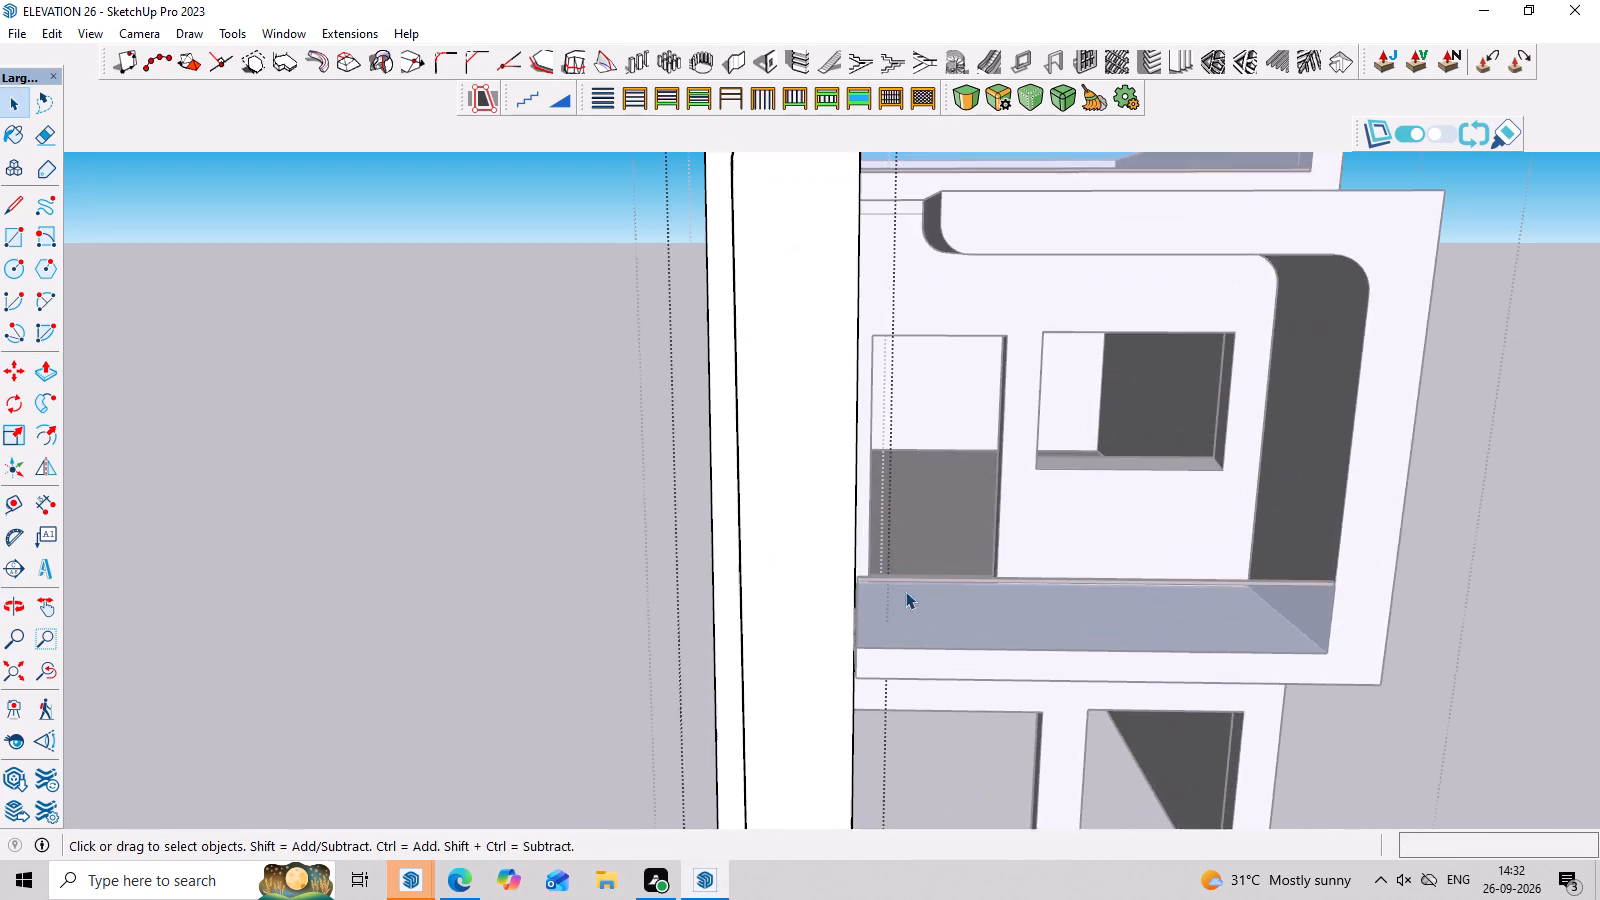
pyautogui.scroll(1, 905, 591)
pyautogui.scroll(-3, 902, 575)
pyautogui.moveTo(911, 615); pyautogui.dragTo(954, 414, button='middle')
pyautogui.scroll(3, 946, 426)
pyautogui.scroll(-4, 1089, 389)
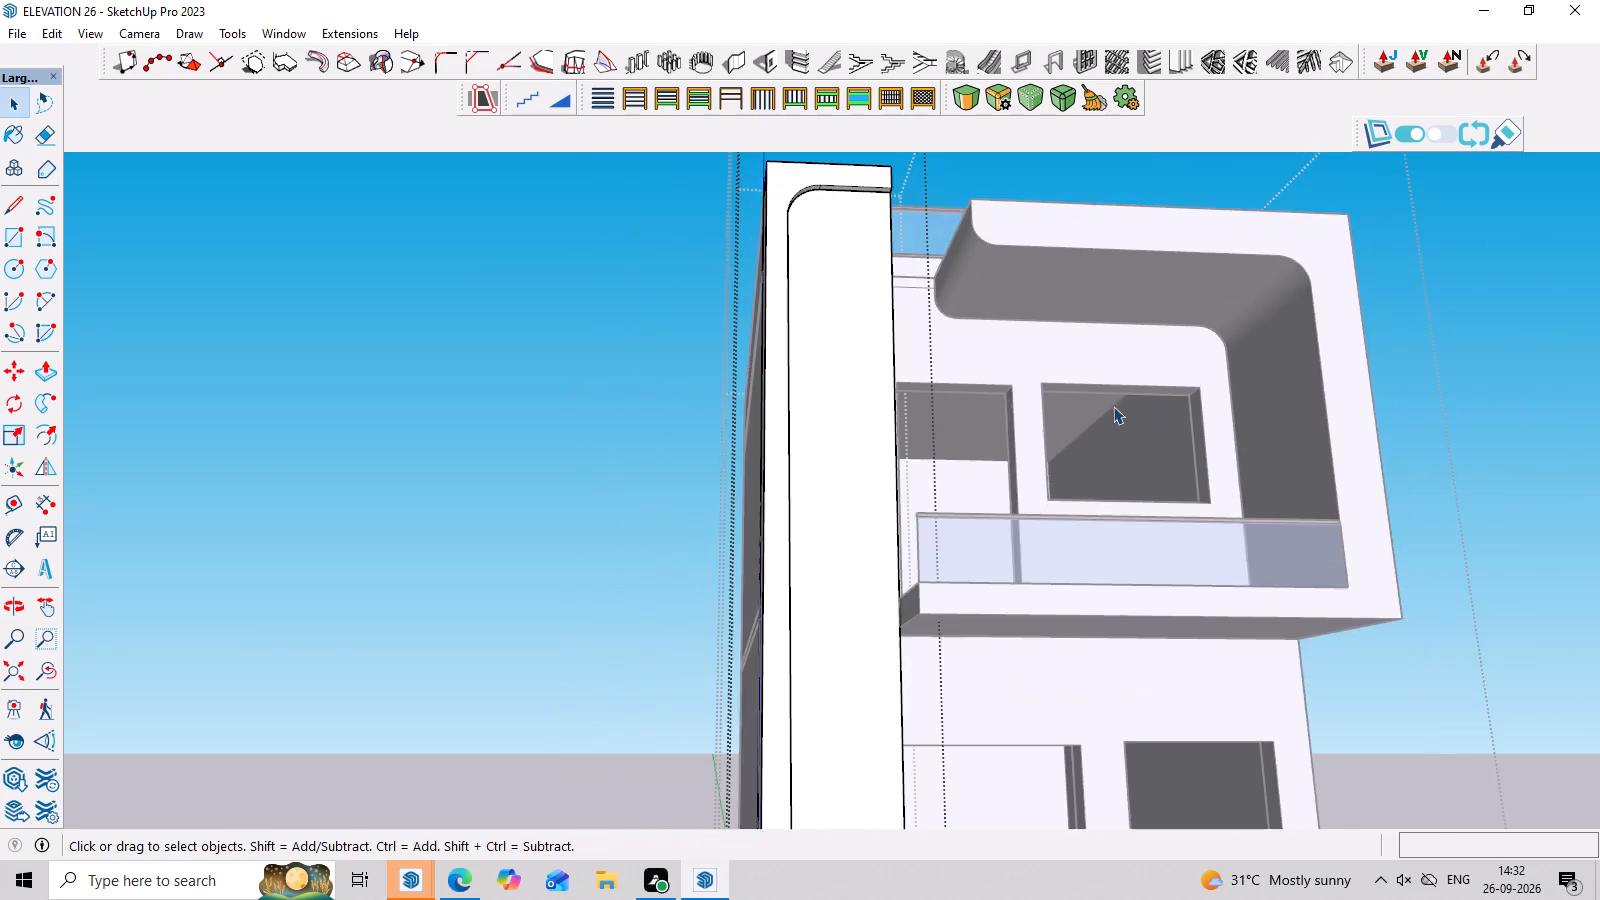
pyautogui.moveTo(1120, 429); pyautogui.dragTo(1118, 499, button='middle')
pyautogui.moveTo(1118, 499); pyautogui.dragTo(1050, 519, button='middle')
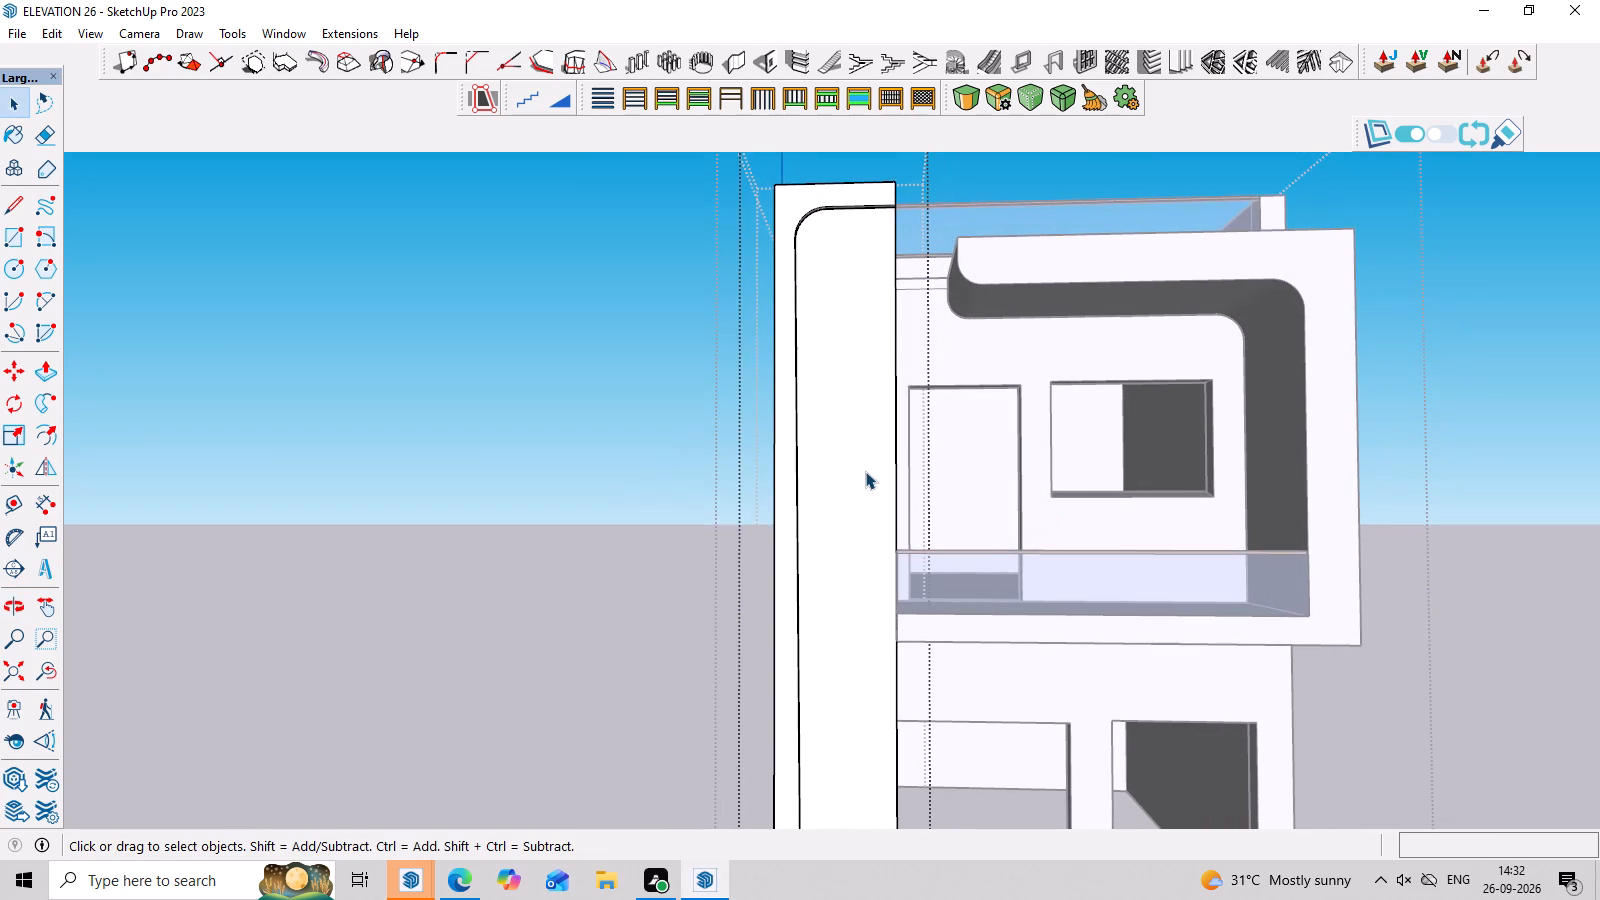
# Draw a tall rectangle about 14' 8" by 1' 10" on the pillar's front face, below the curved corner.
pyautogui.press('r')
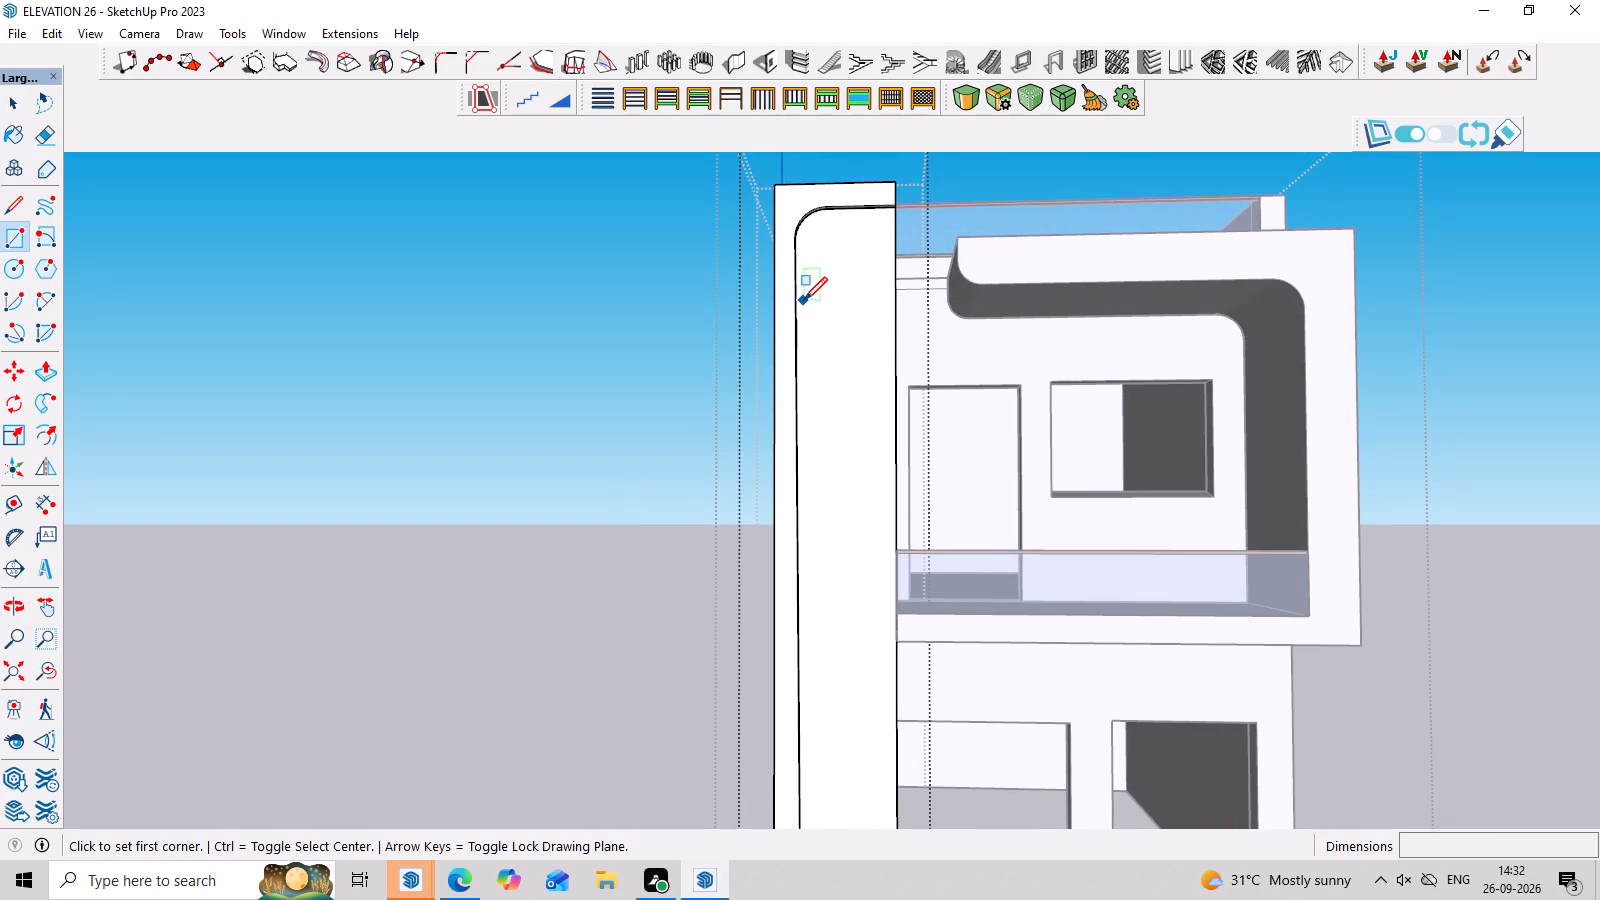
pyautogui.click(807, 298)
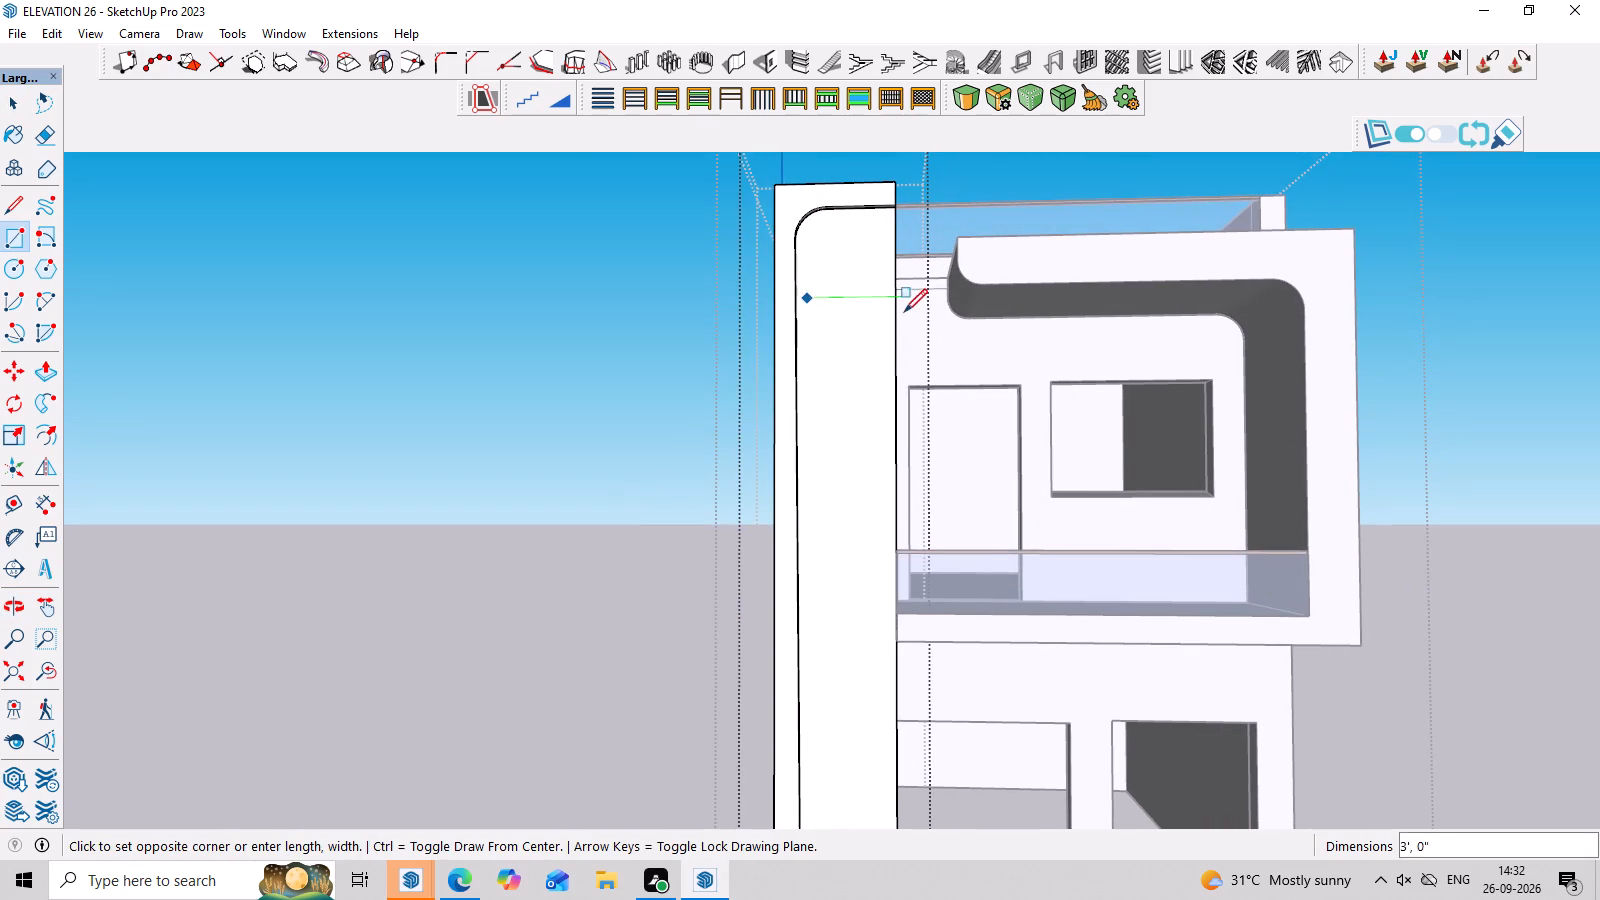
pyautogui.click(868, 801)
pyautogui.moveTo(887, 607); pyautogui.dragTo(911, 683, button='middle')
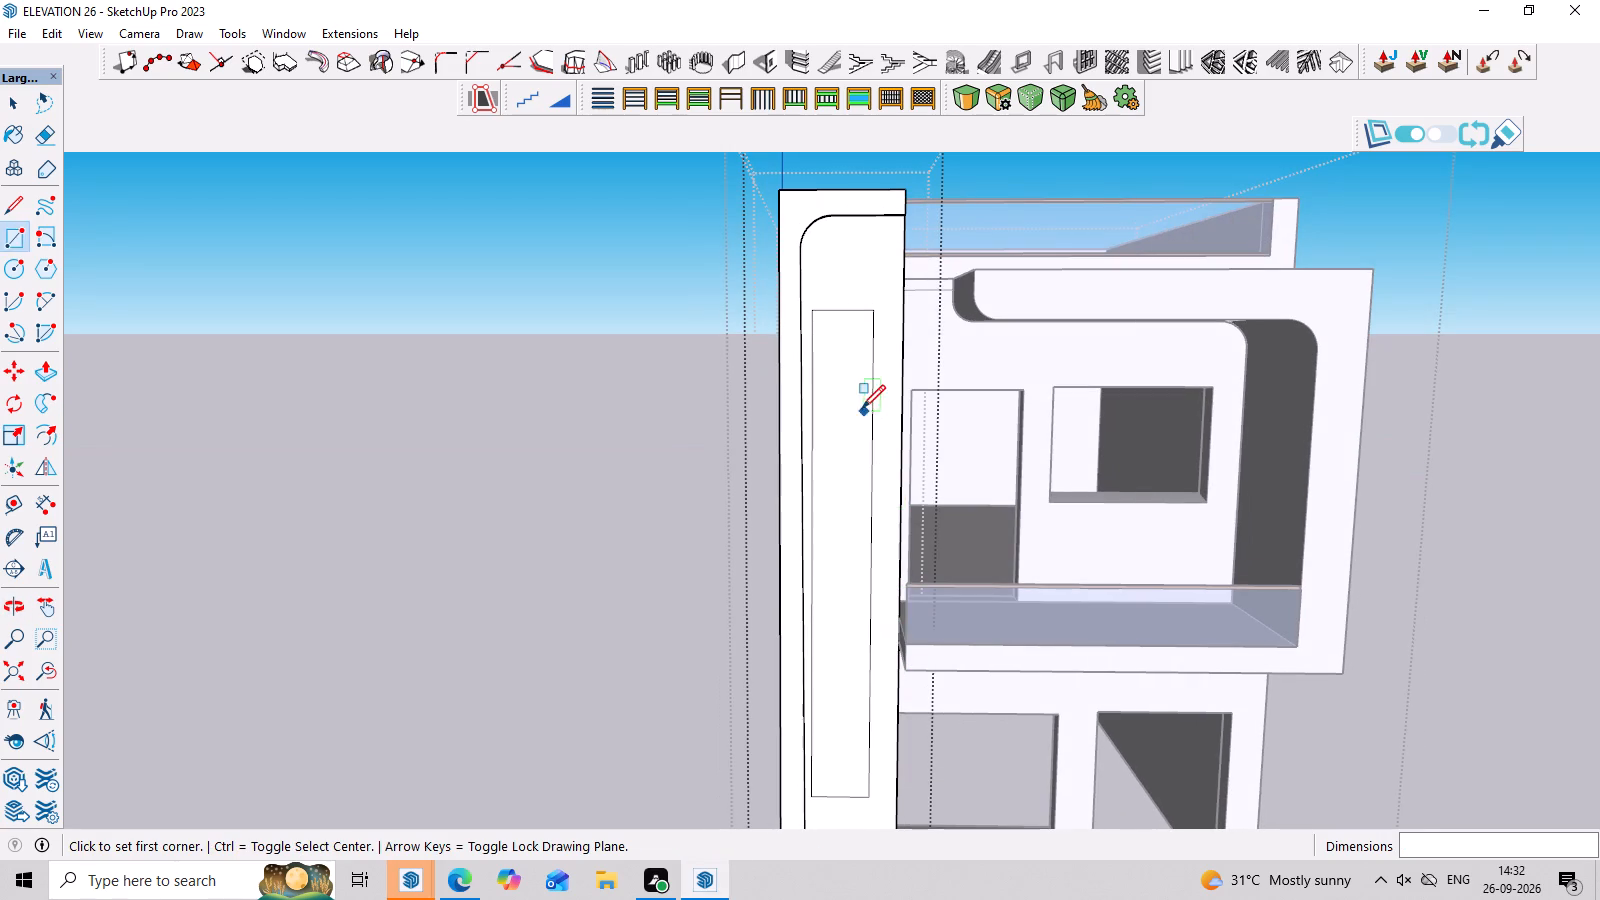
# Undo the tall rectangle drawn on the pillar's front face.
pyautogui.press('space')
pyautogui.tripleClick(862, 408)
pyautogui.scroll(3, 862, 408)
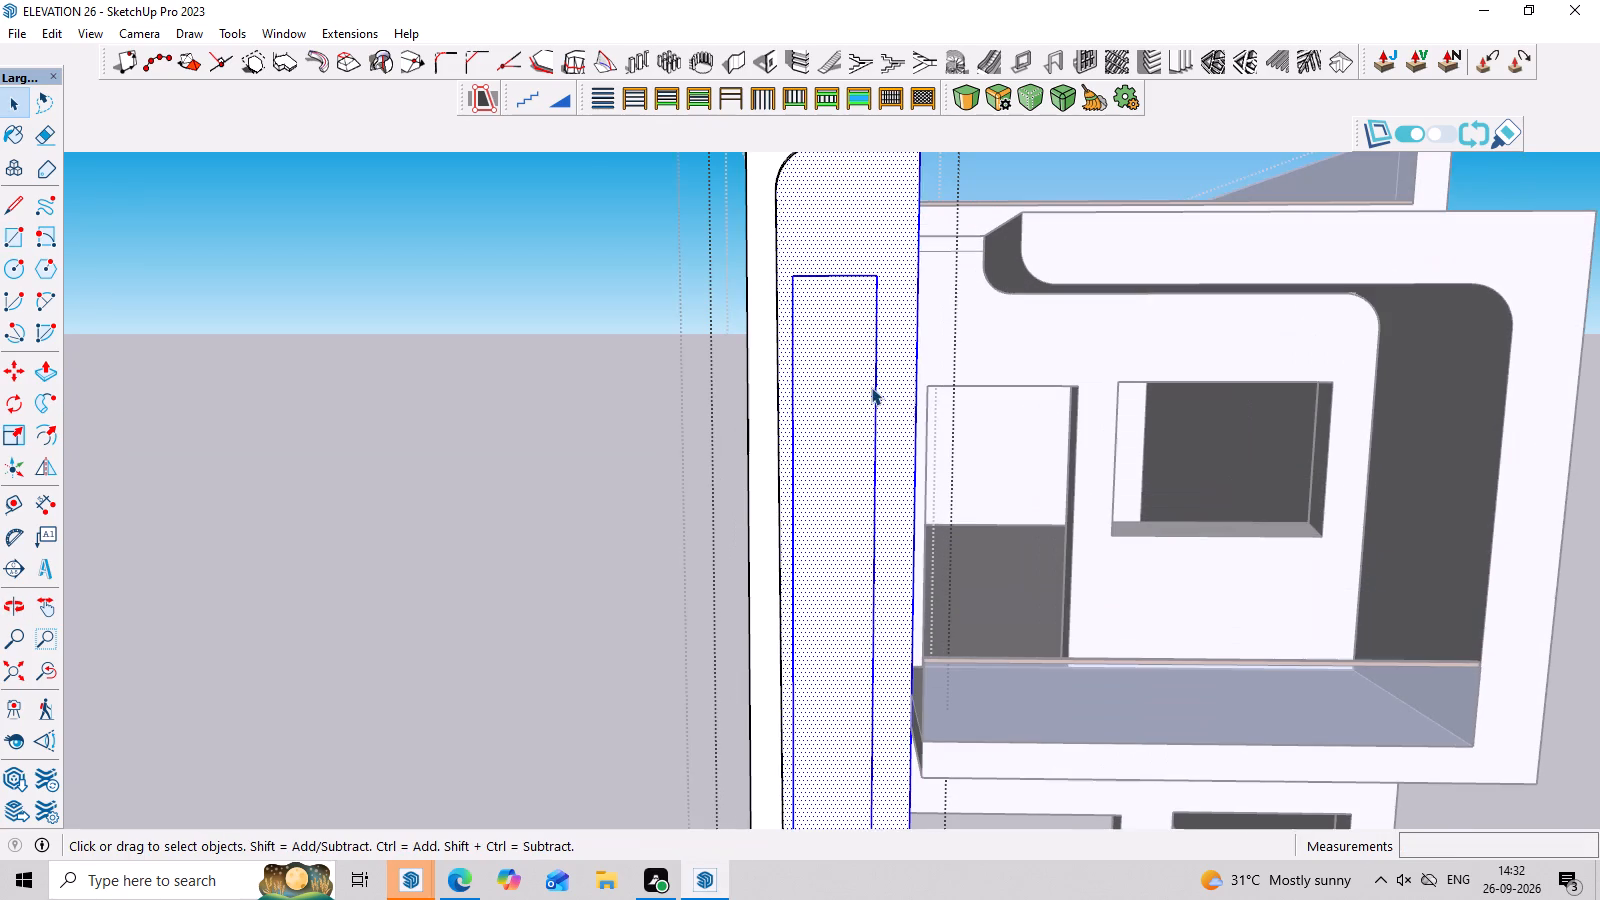
pyautogui.click(871, 387)
pyautogui.scroll(-7, 859, 415)
pyautogui.moveTo(977, 588); pyautogui.dragTo(1193, 768, button='middle')
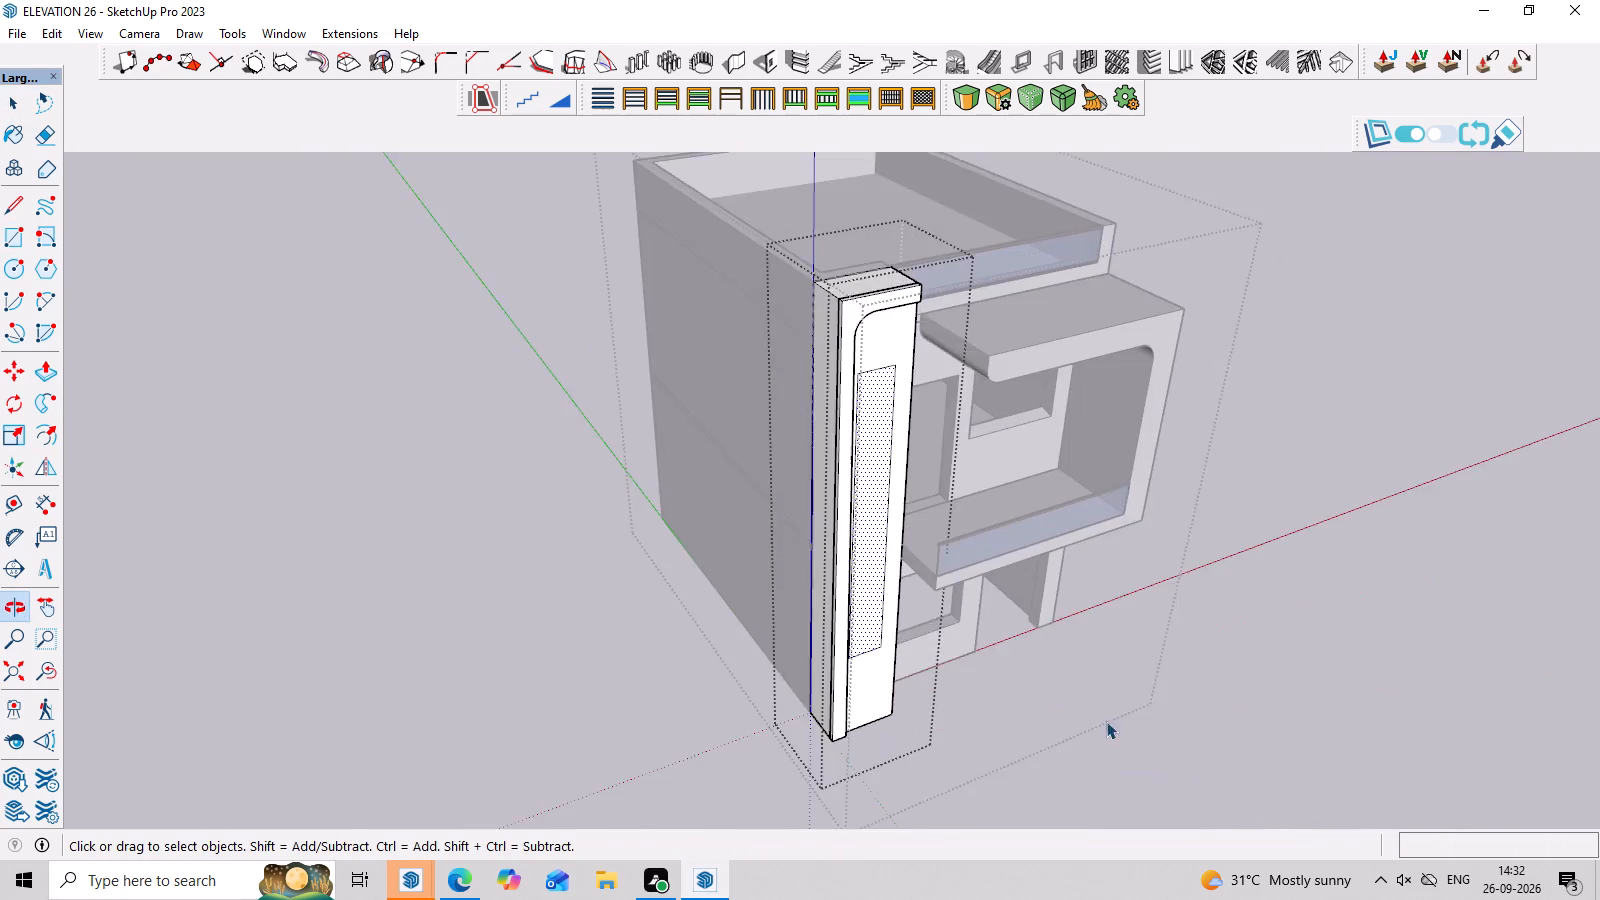
pyautogui.scroll(6, 925, 600)
pyautogui.moveTo(931, 566); pyautogui.dragTo(732, 513, button='middle')
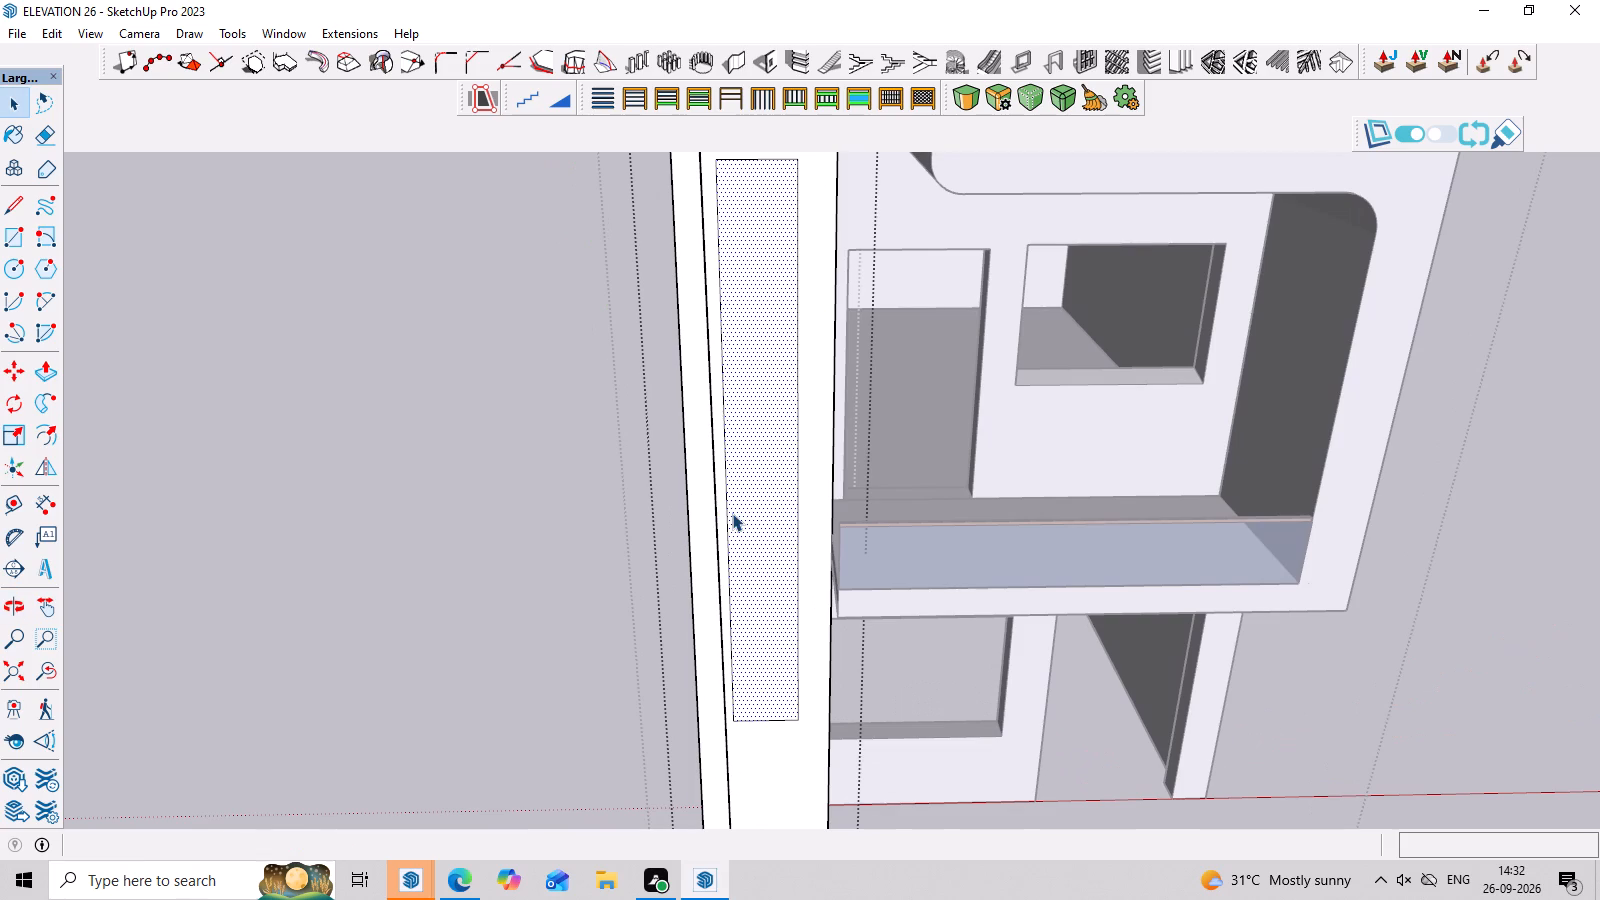
pyautogui.scroll(3, 805, 573)
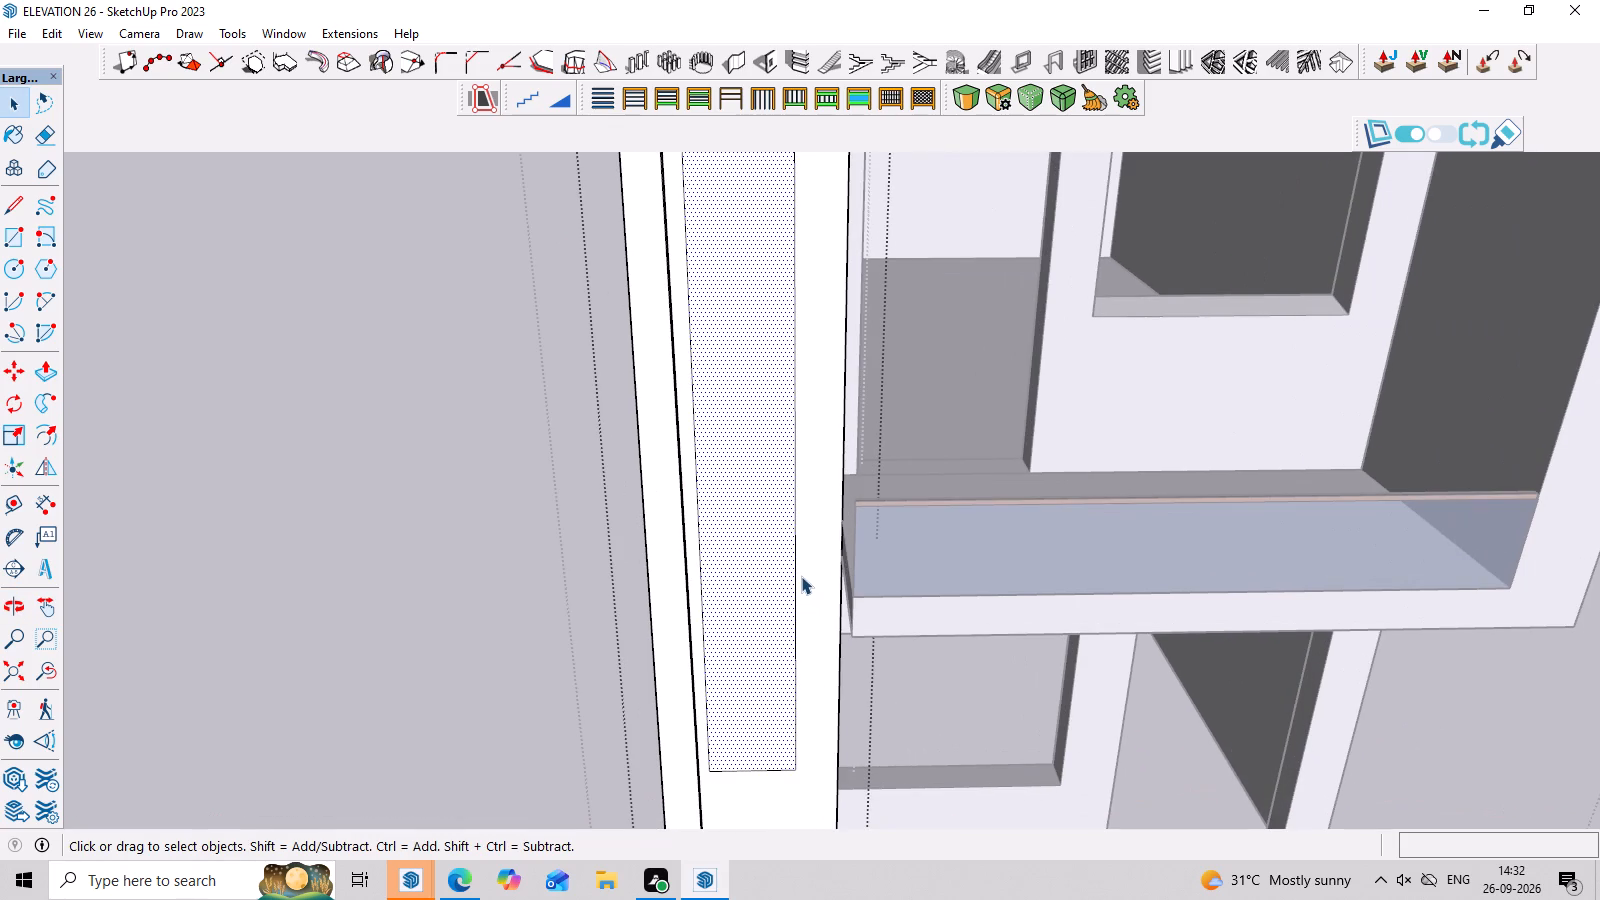
pyautogui.hotkey('ctrl', 'z')
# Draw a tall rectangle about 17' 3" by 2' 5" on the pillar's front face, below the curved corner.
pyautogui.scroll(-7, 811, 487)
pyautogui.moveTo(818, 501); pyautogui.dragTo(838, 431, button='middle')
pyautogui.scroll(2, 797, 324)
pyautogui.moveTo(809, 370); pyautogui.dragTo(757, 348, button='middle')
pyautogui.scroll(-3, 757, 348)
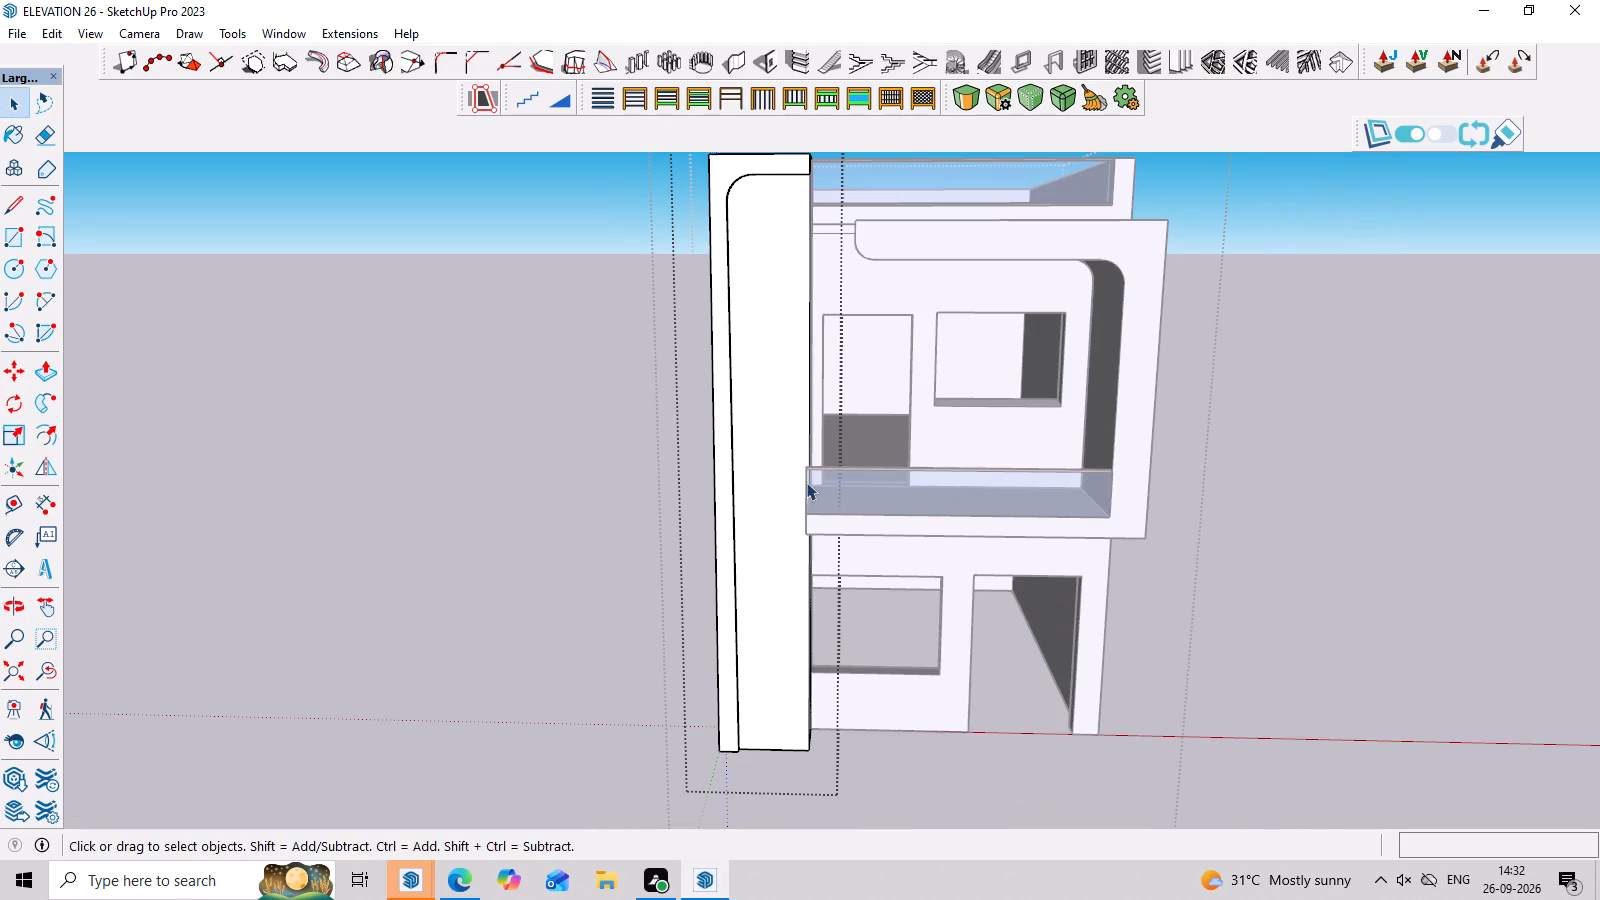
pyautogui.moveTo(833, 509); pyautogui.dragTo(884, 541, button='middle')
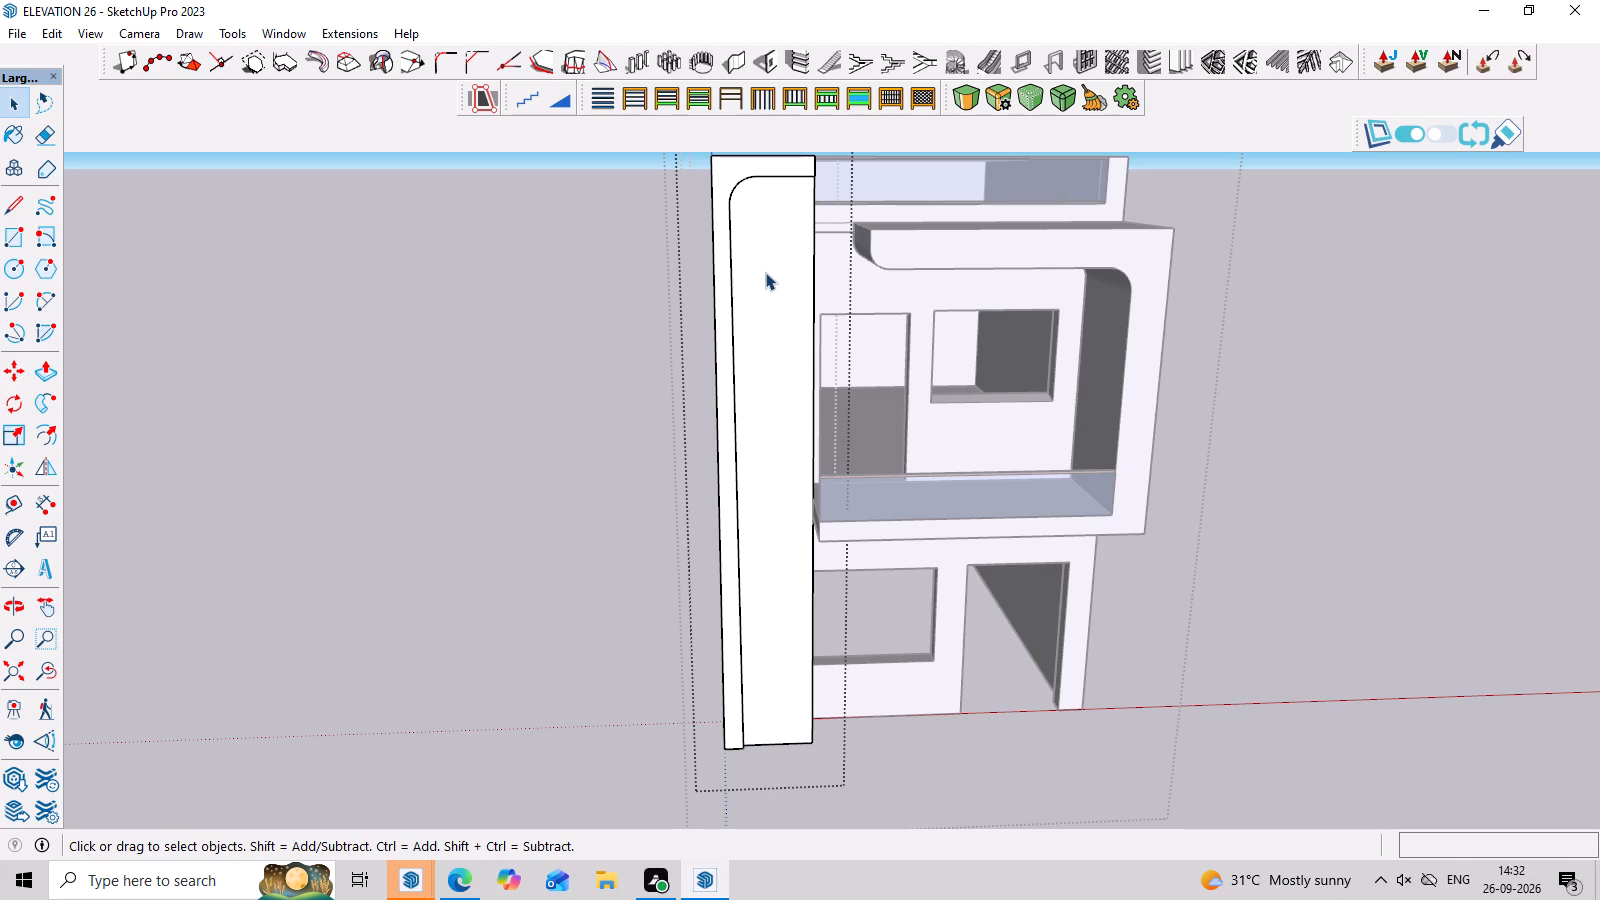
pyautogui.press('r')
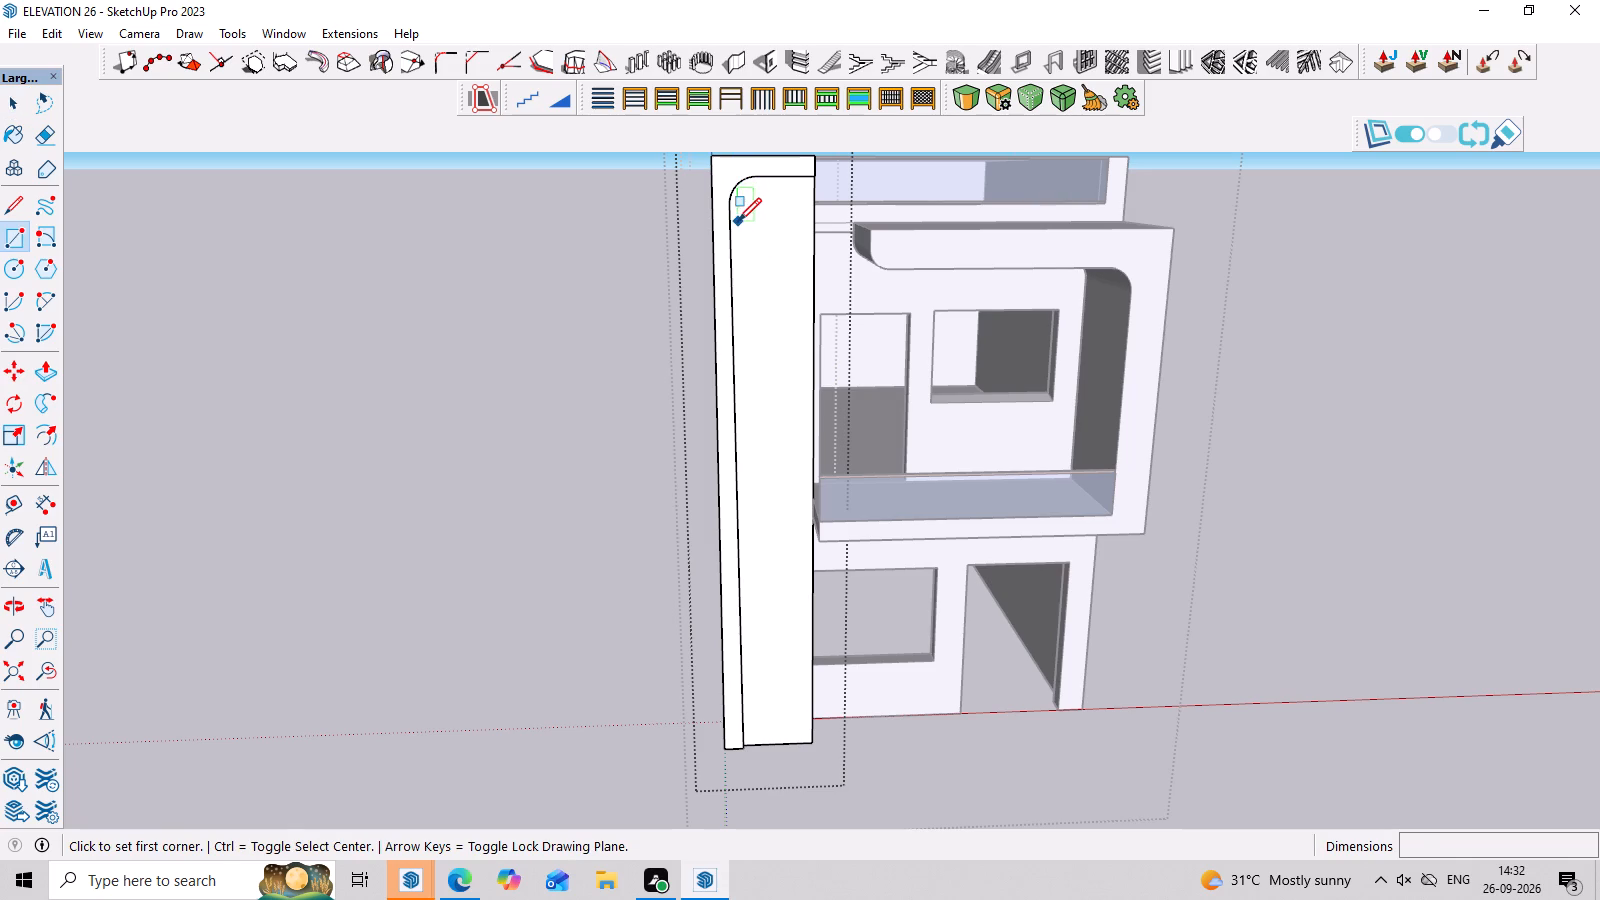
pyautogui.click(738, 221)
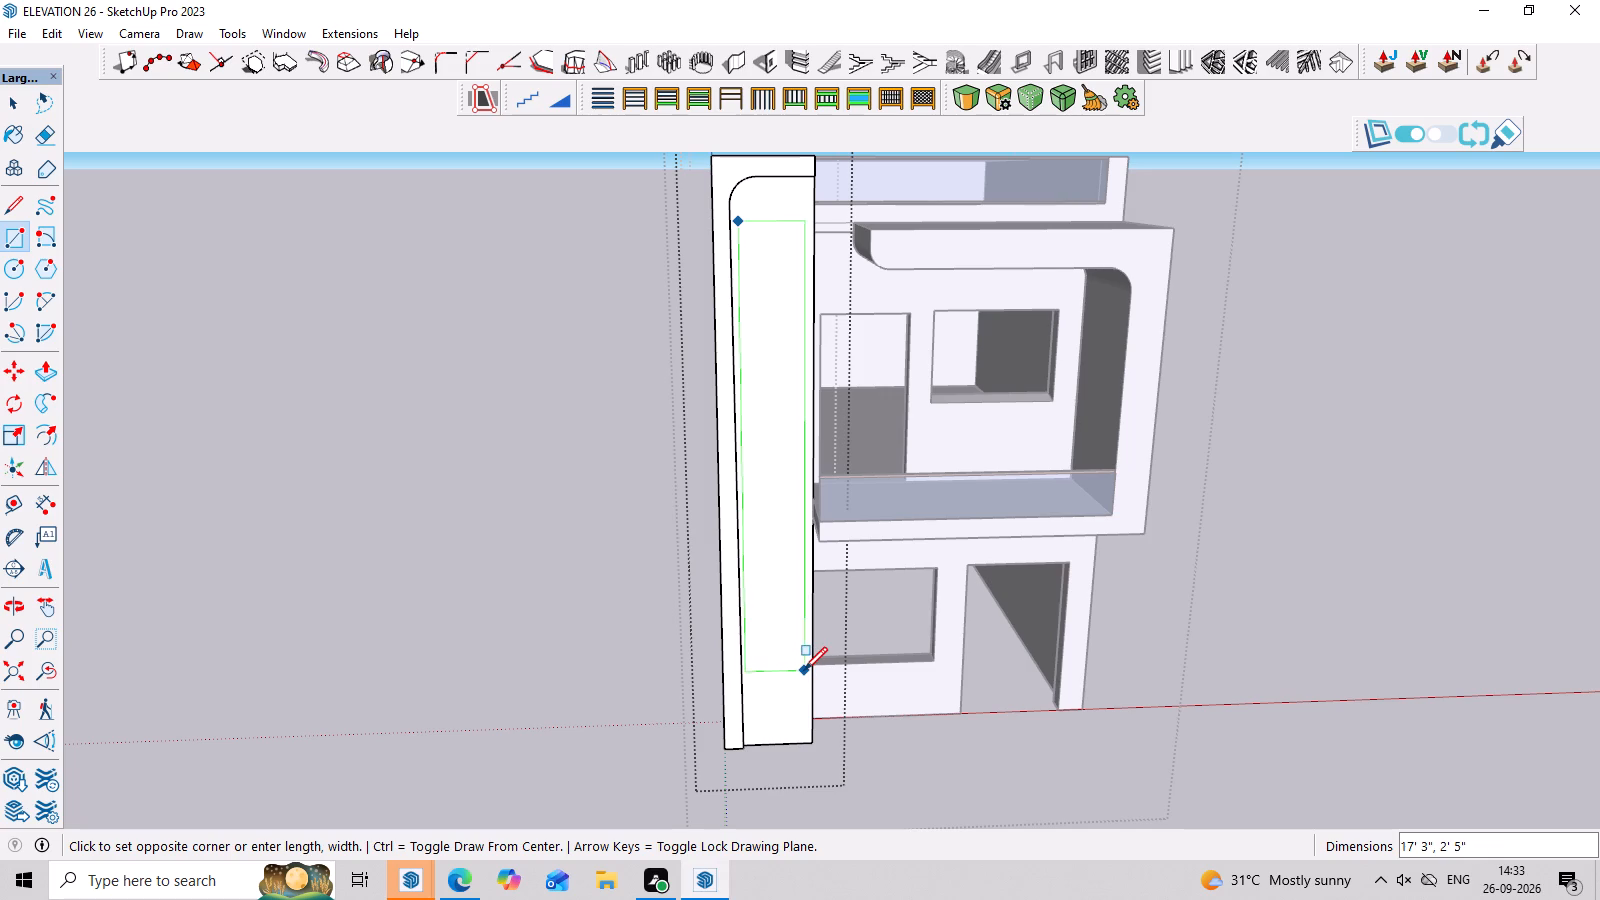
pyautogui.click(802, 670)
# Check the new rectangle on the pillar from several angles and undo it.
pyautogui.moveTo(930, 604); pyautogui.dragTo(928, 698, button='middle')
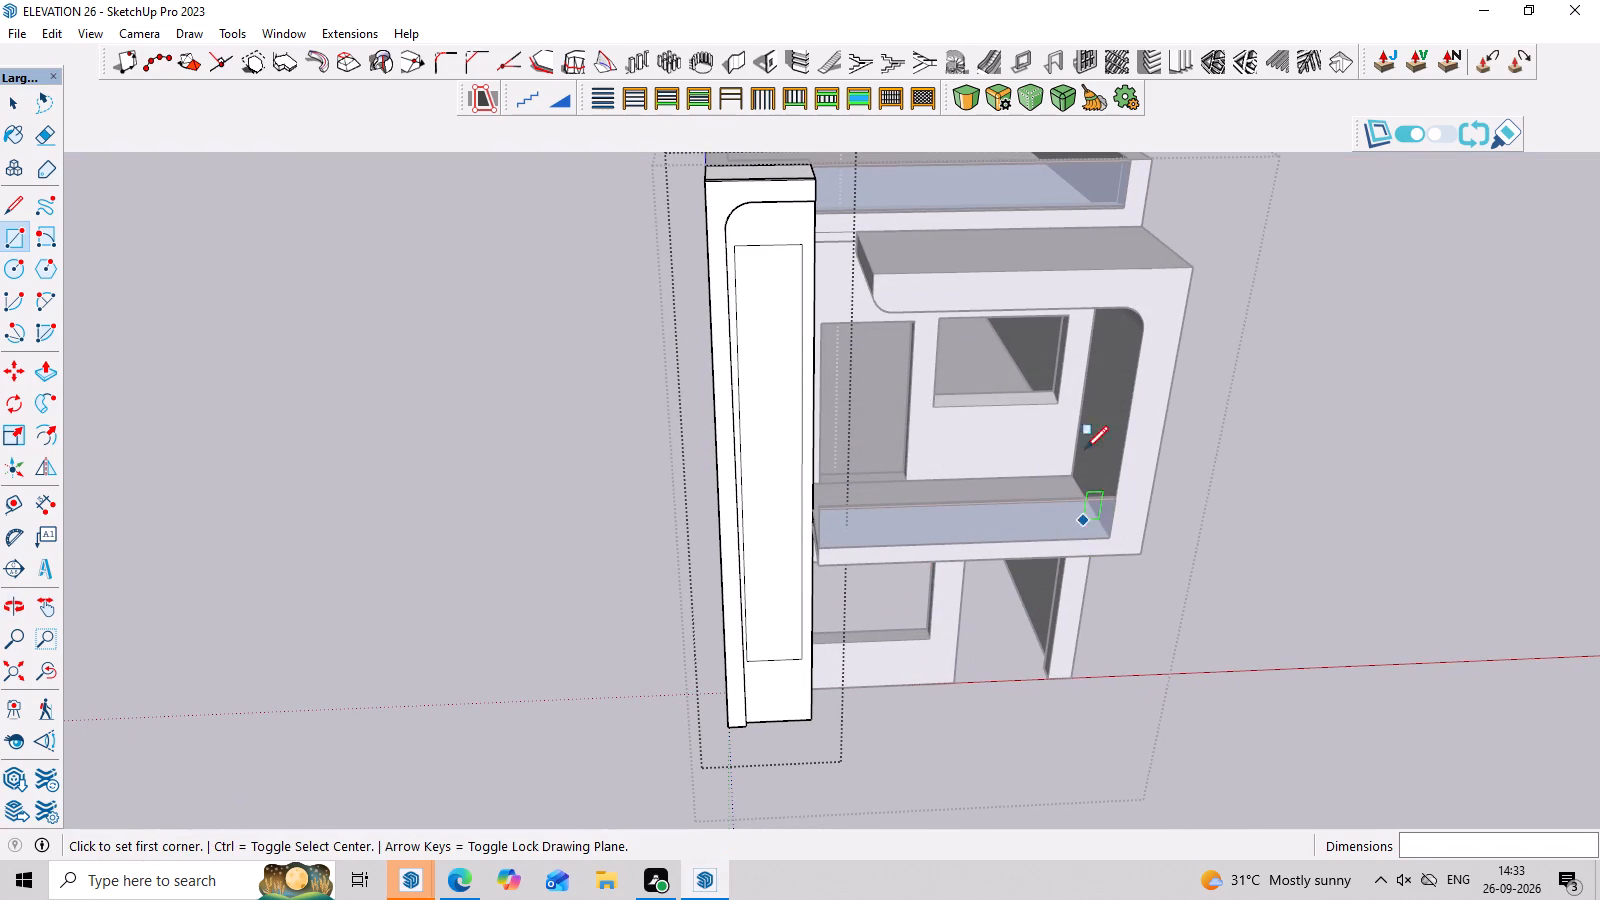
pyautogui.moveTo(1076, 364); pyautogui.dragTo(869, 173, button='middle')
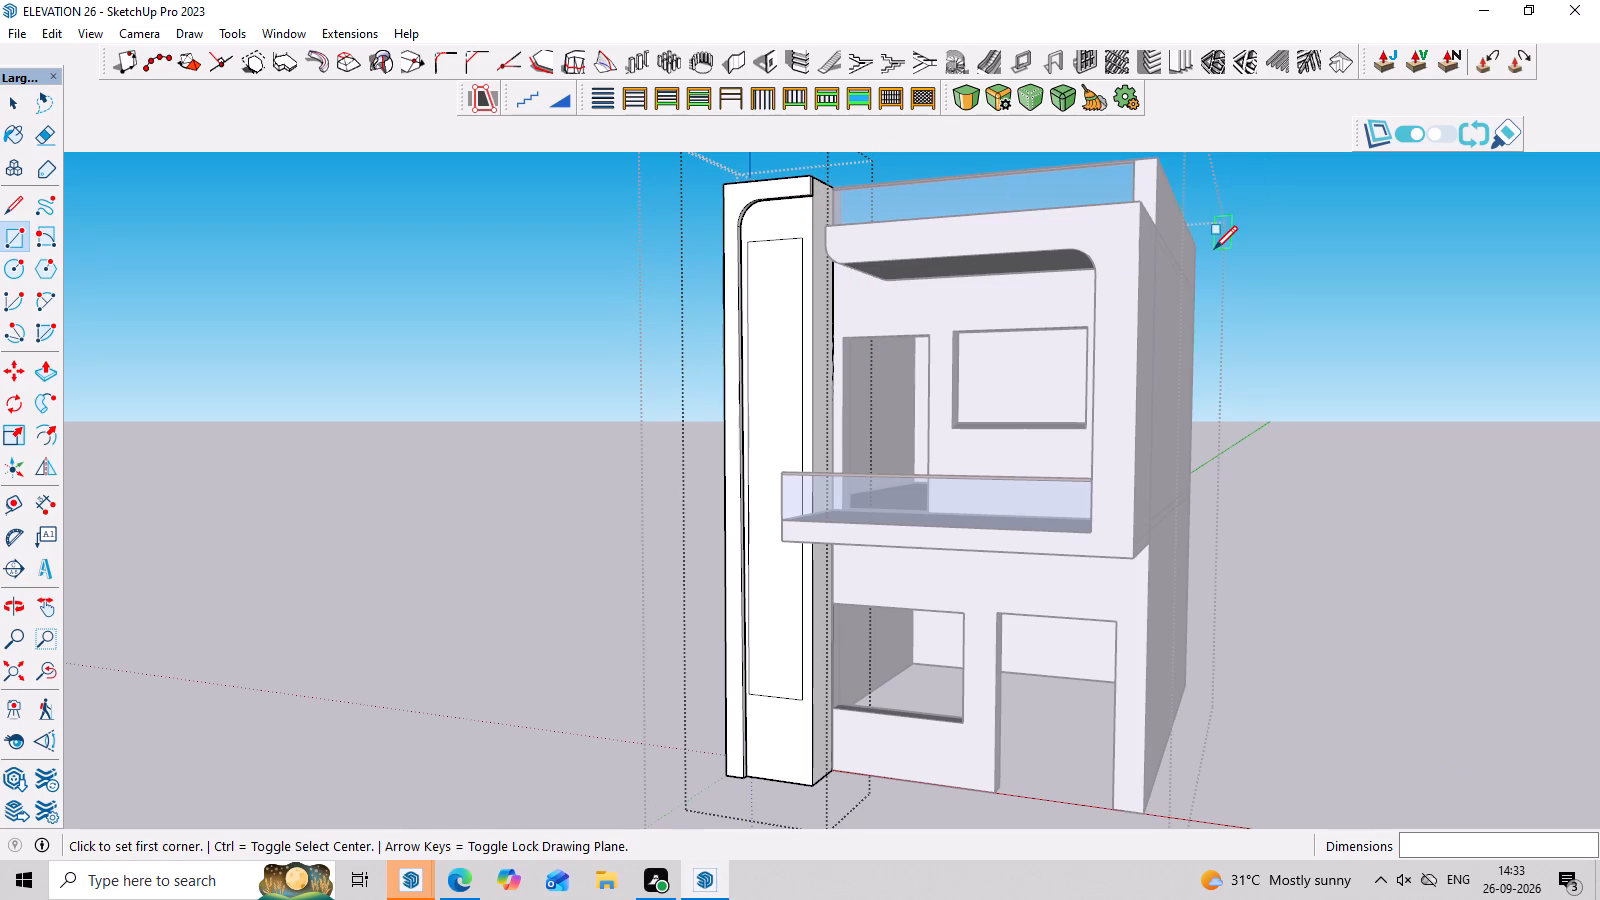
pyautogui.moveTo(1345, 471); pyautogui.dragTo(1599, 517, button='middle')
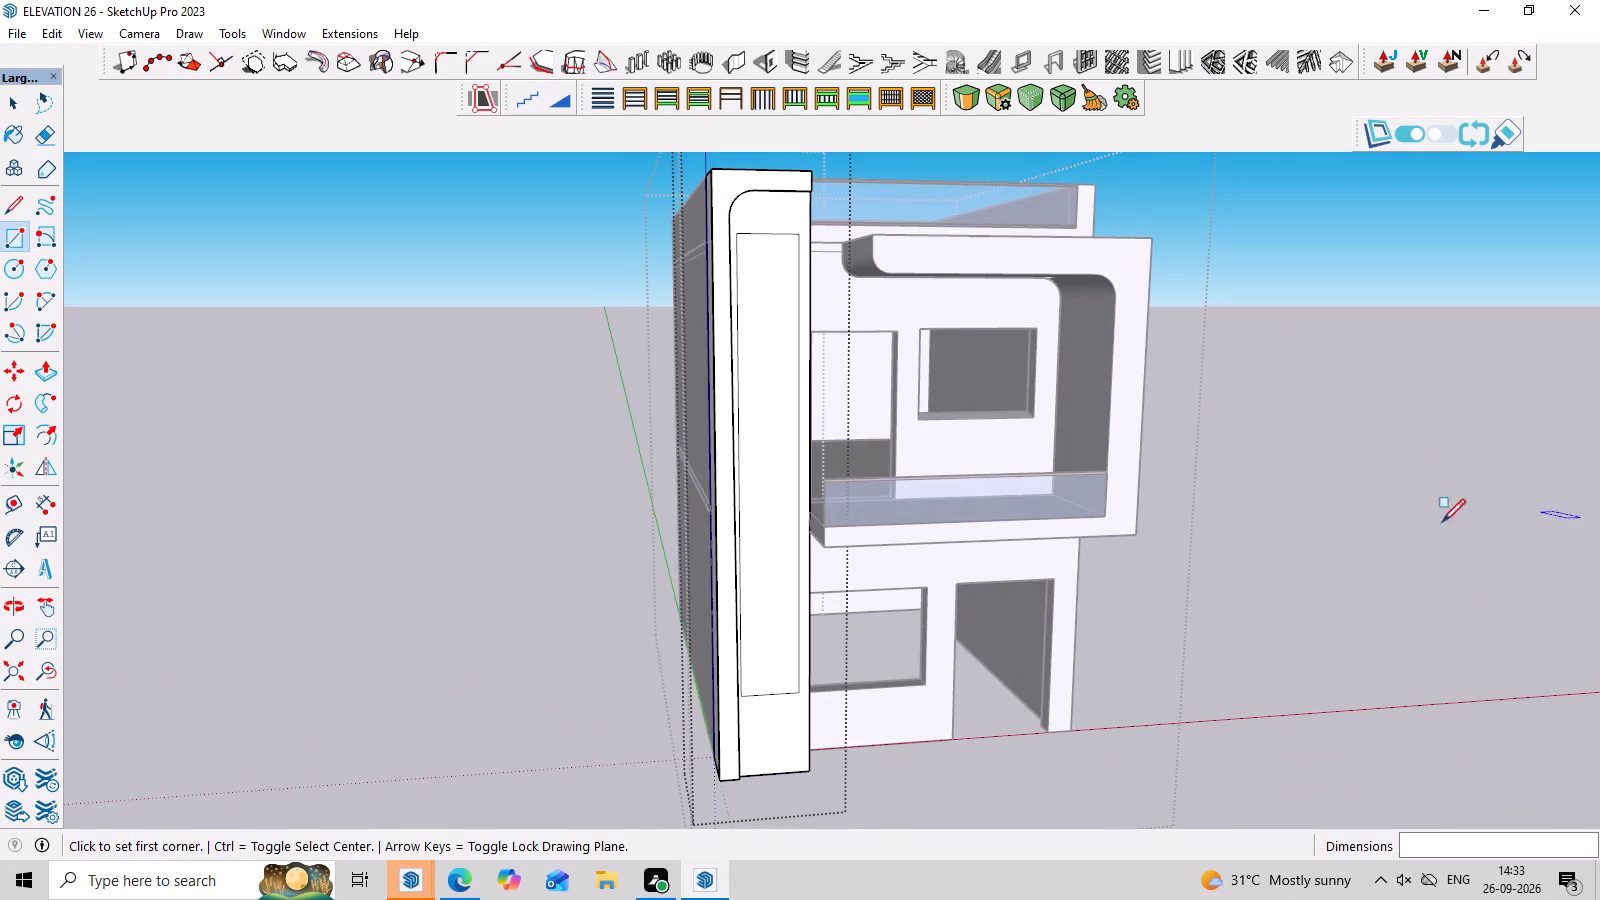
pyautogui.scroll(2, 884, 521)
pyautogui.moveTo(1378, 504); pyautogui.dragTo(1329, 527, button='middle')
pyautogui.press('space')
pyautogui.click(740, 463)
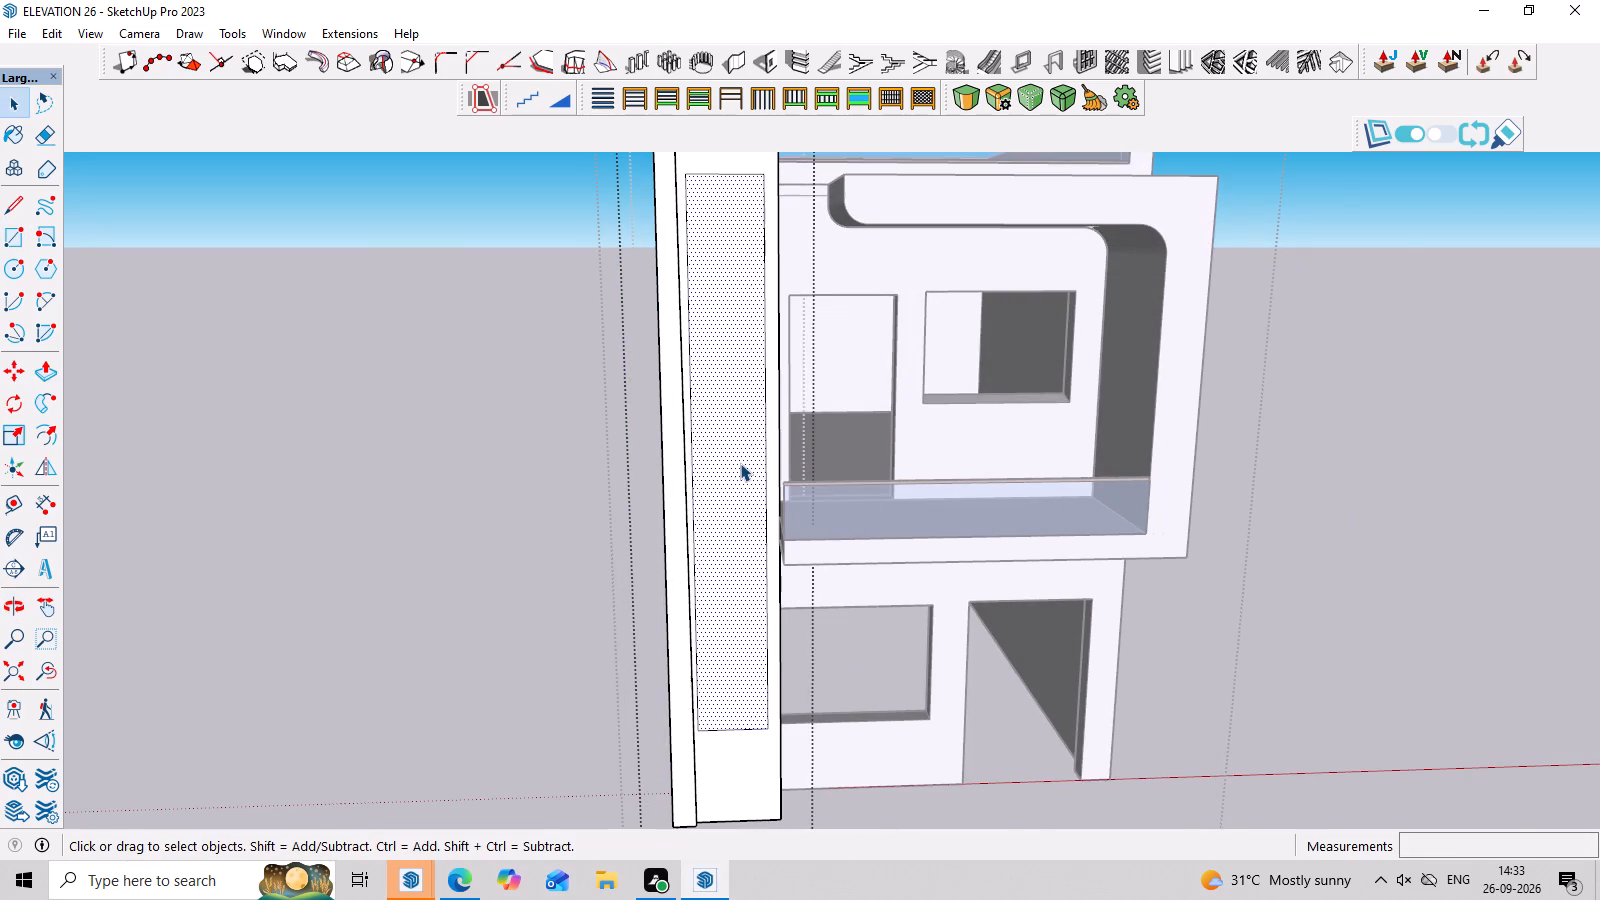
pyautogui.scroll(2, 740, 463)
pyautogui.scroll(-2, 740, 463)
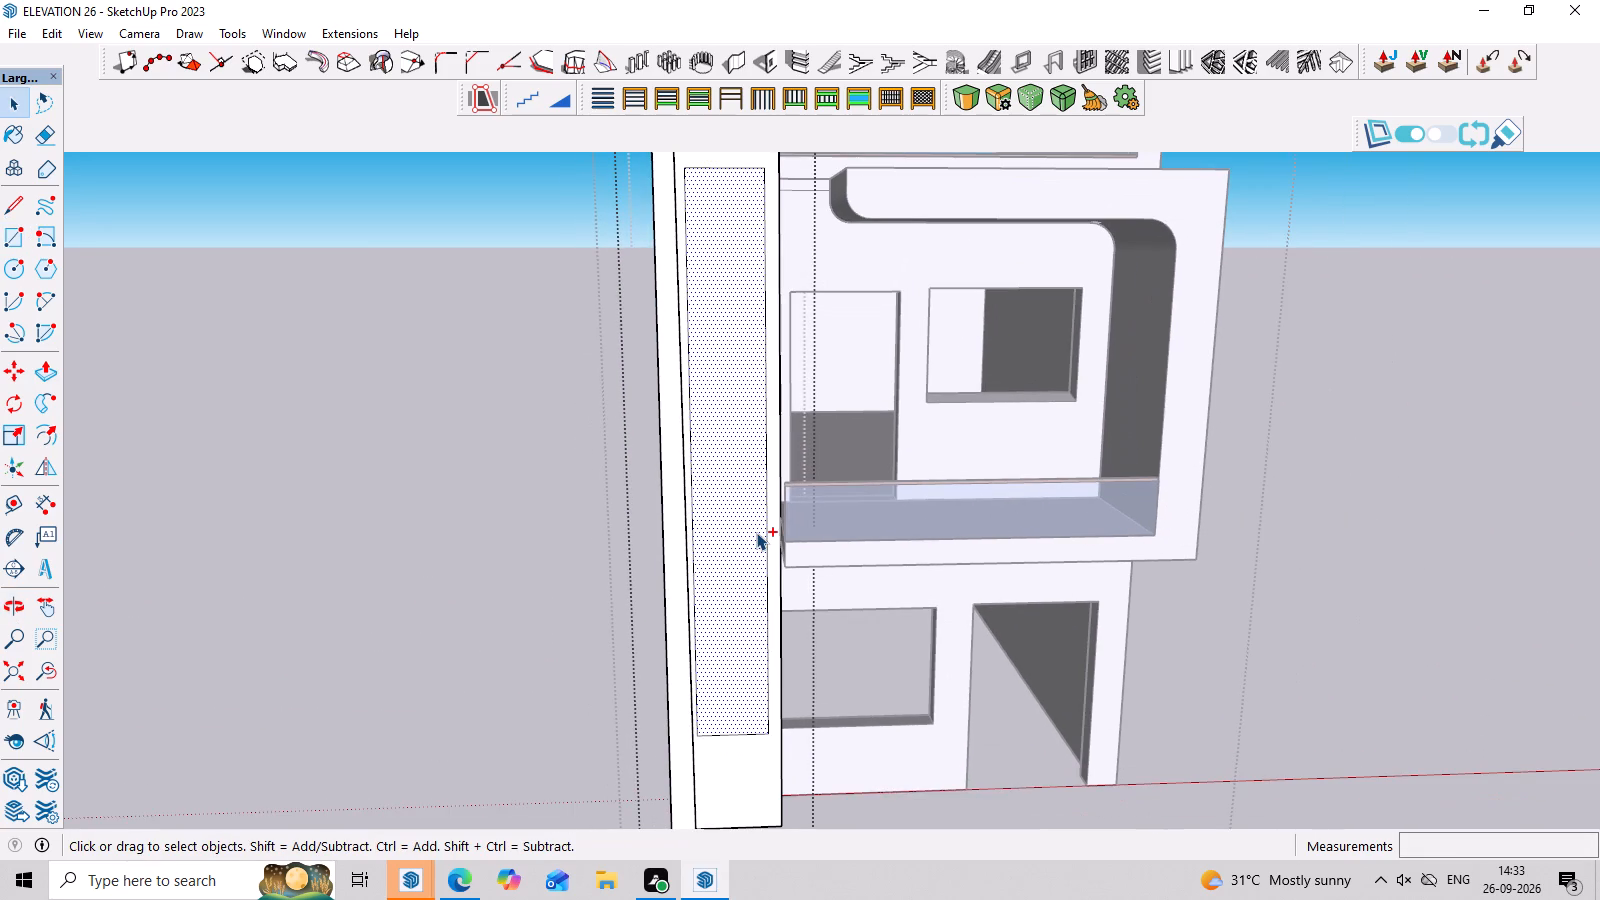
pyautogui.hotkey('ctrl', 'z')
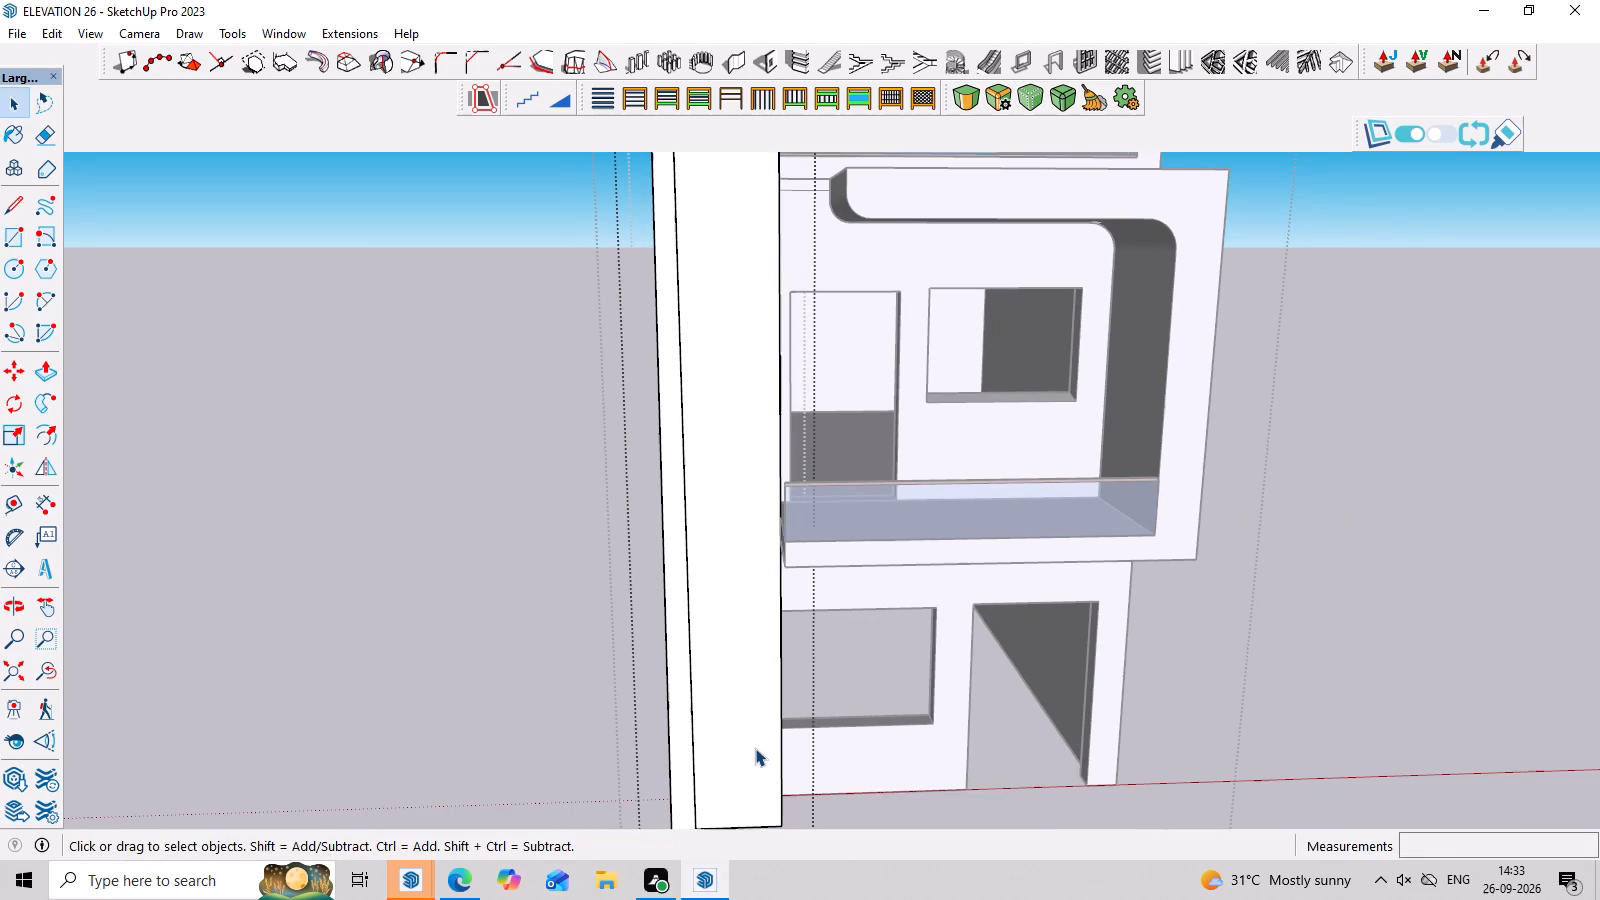
# Draw a tall rectangle about 16' by 1' 11" on the pillar's front face, below the curved corner.
pyautogui.press('r')
pyautogui.scroll(-5, 684, 441)
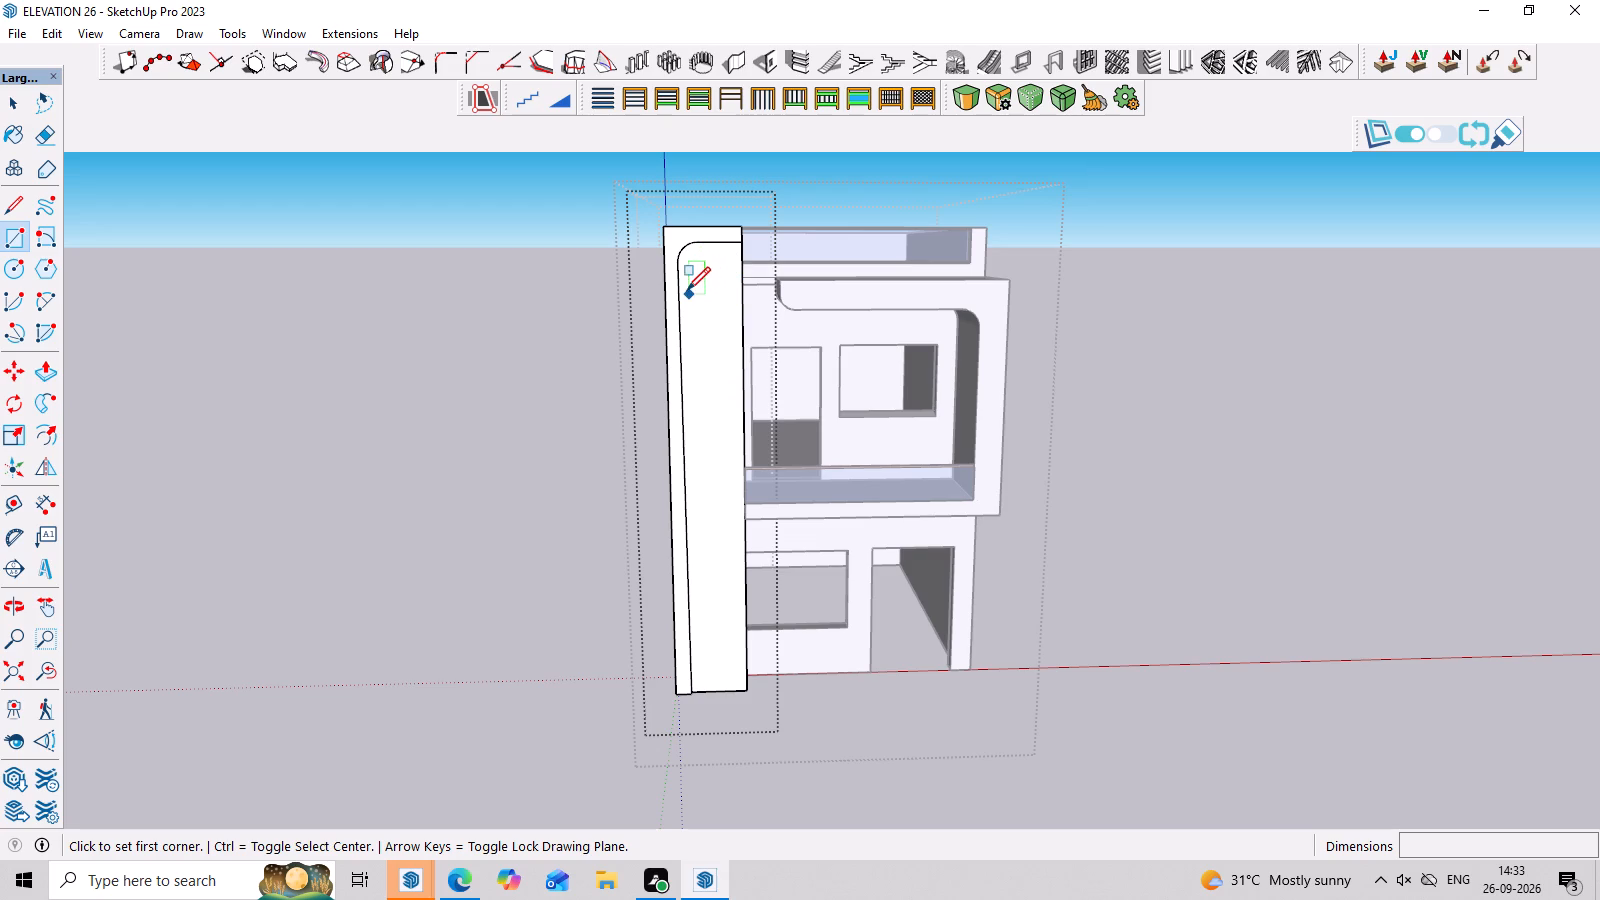
pyautogui.click(686, 281)
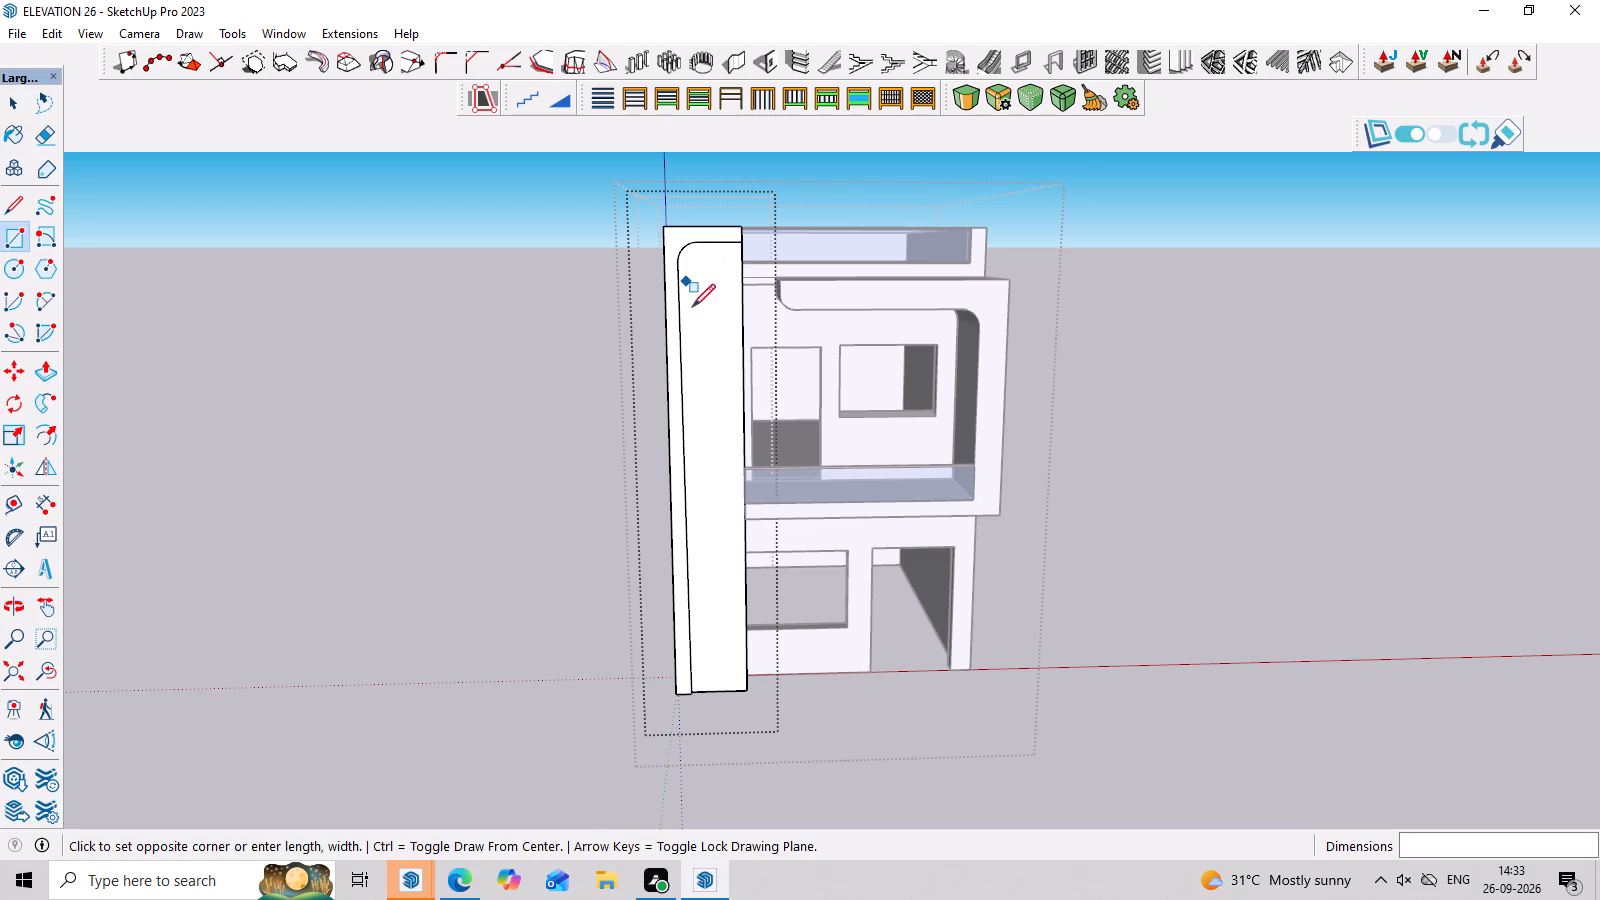
pyautogui.click(731, 611)
# Extend the balcony slab's end face beside the pillar by 4" across the pillar's front.
pyautogui.moveTo(1045, 517); pyautogui.dragTo(1074, 629, button='middle')
pyautogui.scroll(7, 744, 572)
pyautogui.moveTo(790, 527); pyautogui.dragTo(1011, 462, button='middle')
pyautogui.press('space')
pyautogui.scroll(2, 797, 486)
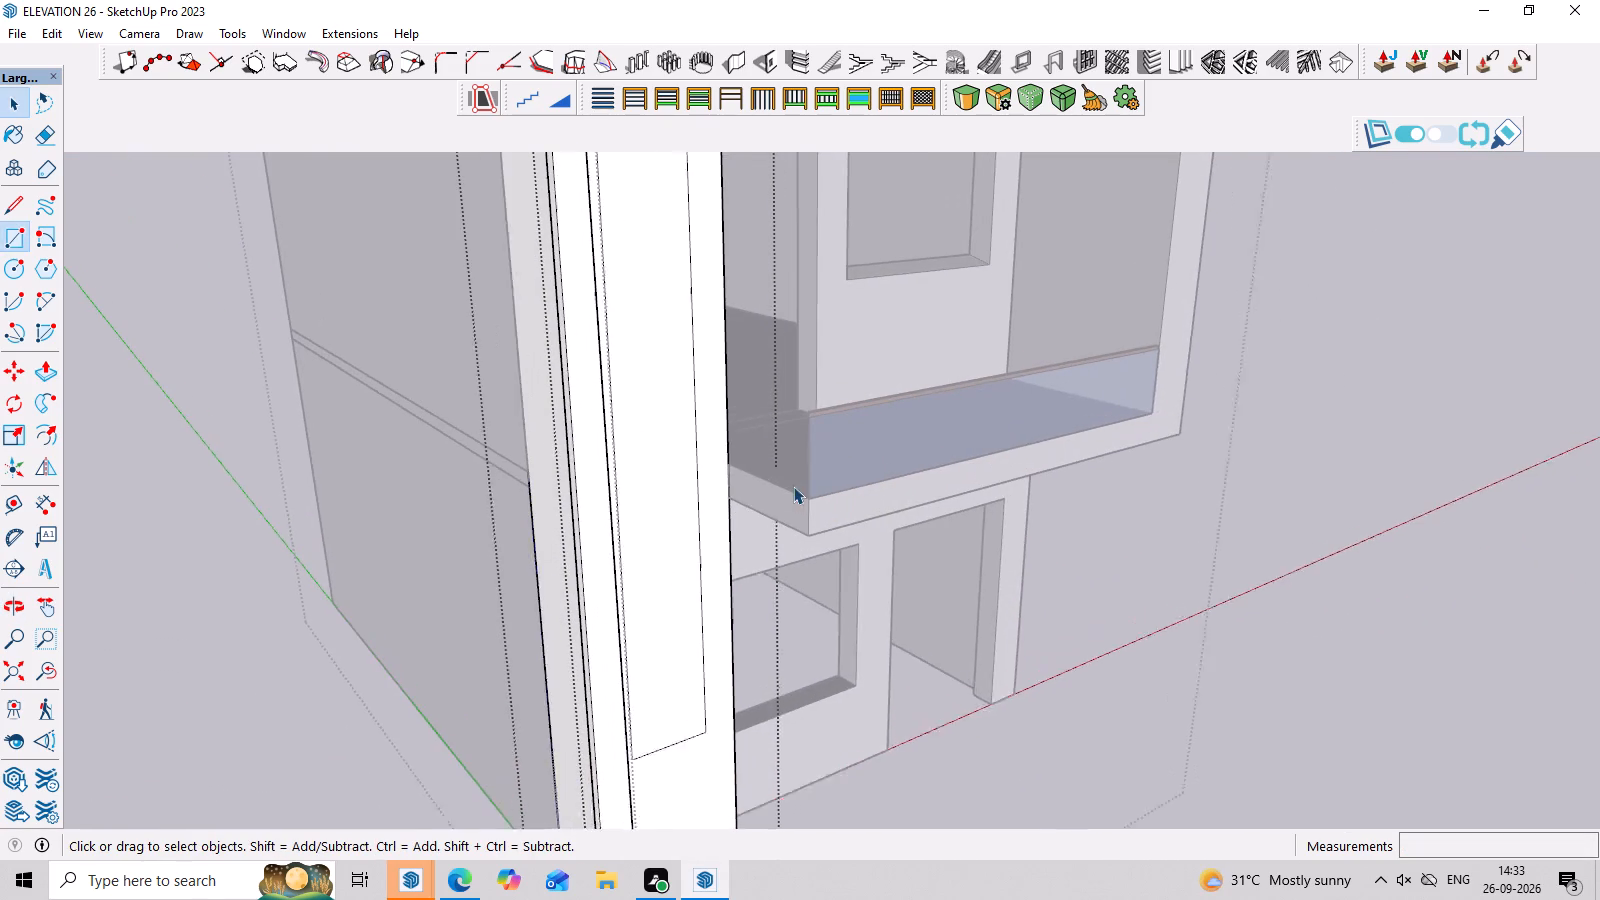
pyautogui.click(780, 493)
pyautogui.click(780, 493)
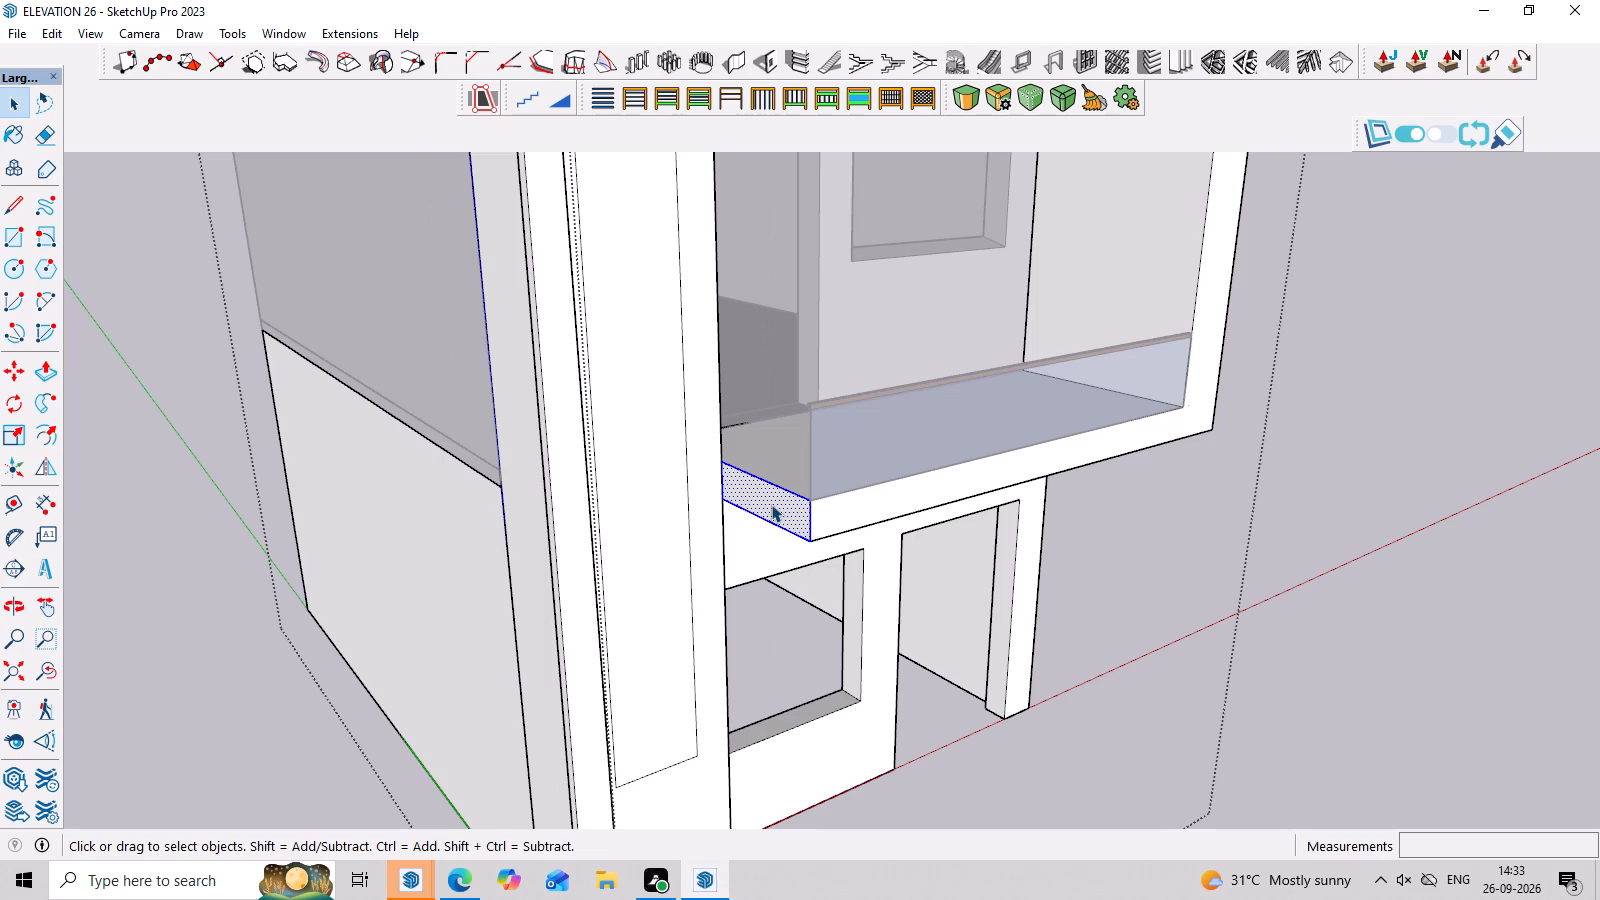
pyautogui.click(771, 504)
pyautogui.click(771, 504)
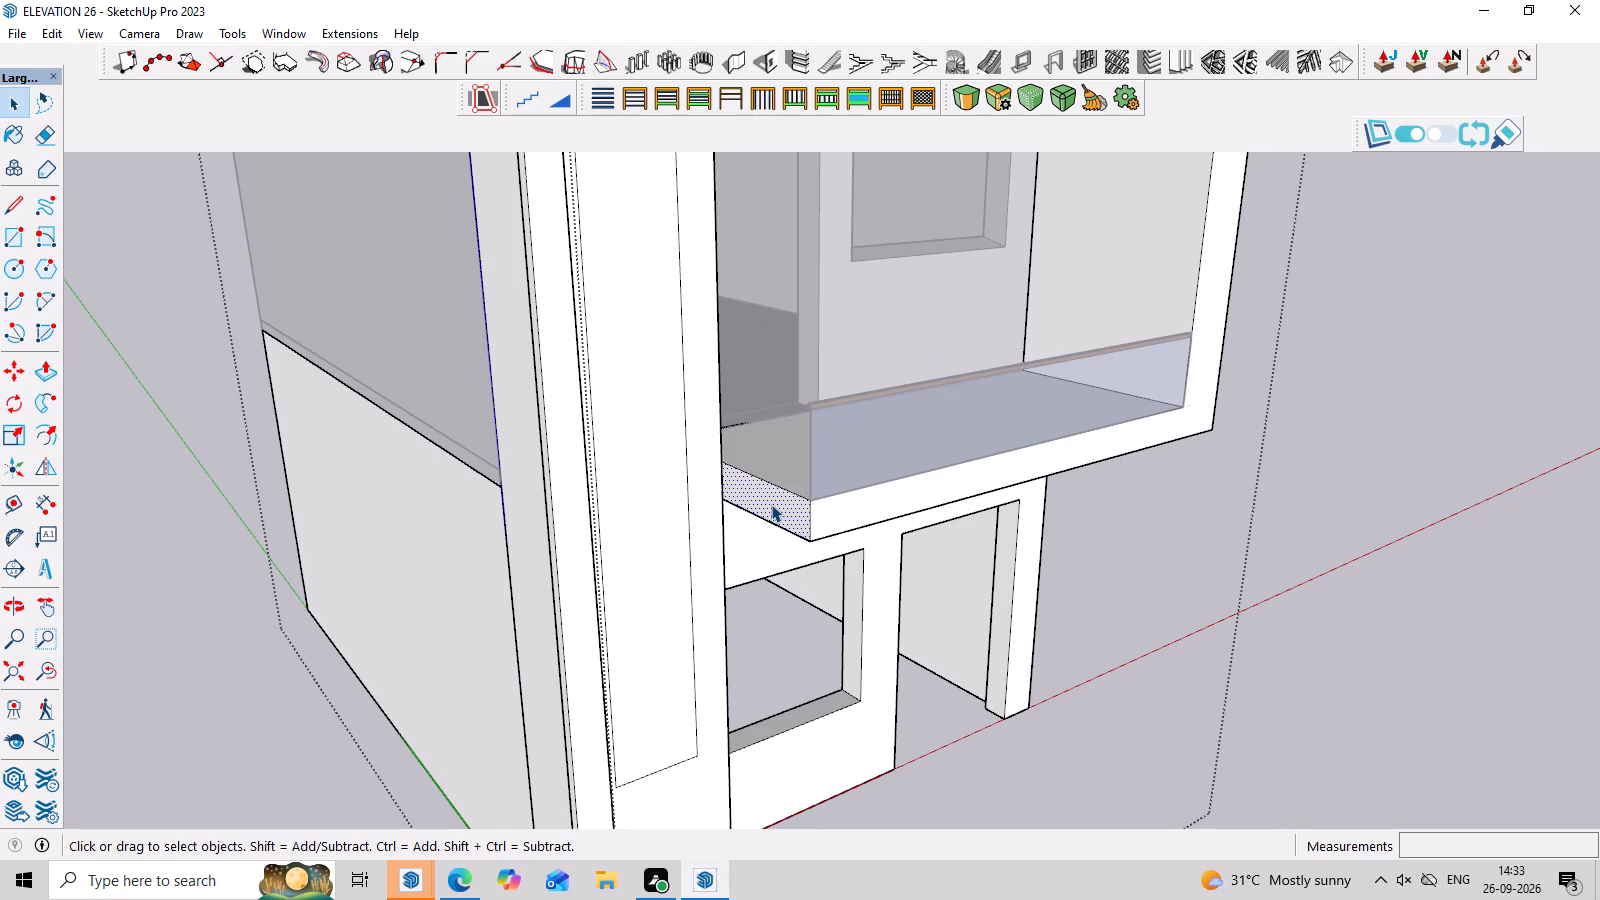
pyautogui.press('p')
pyautogui.click(771, 504)
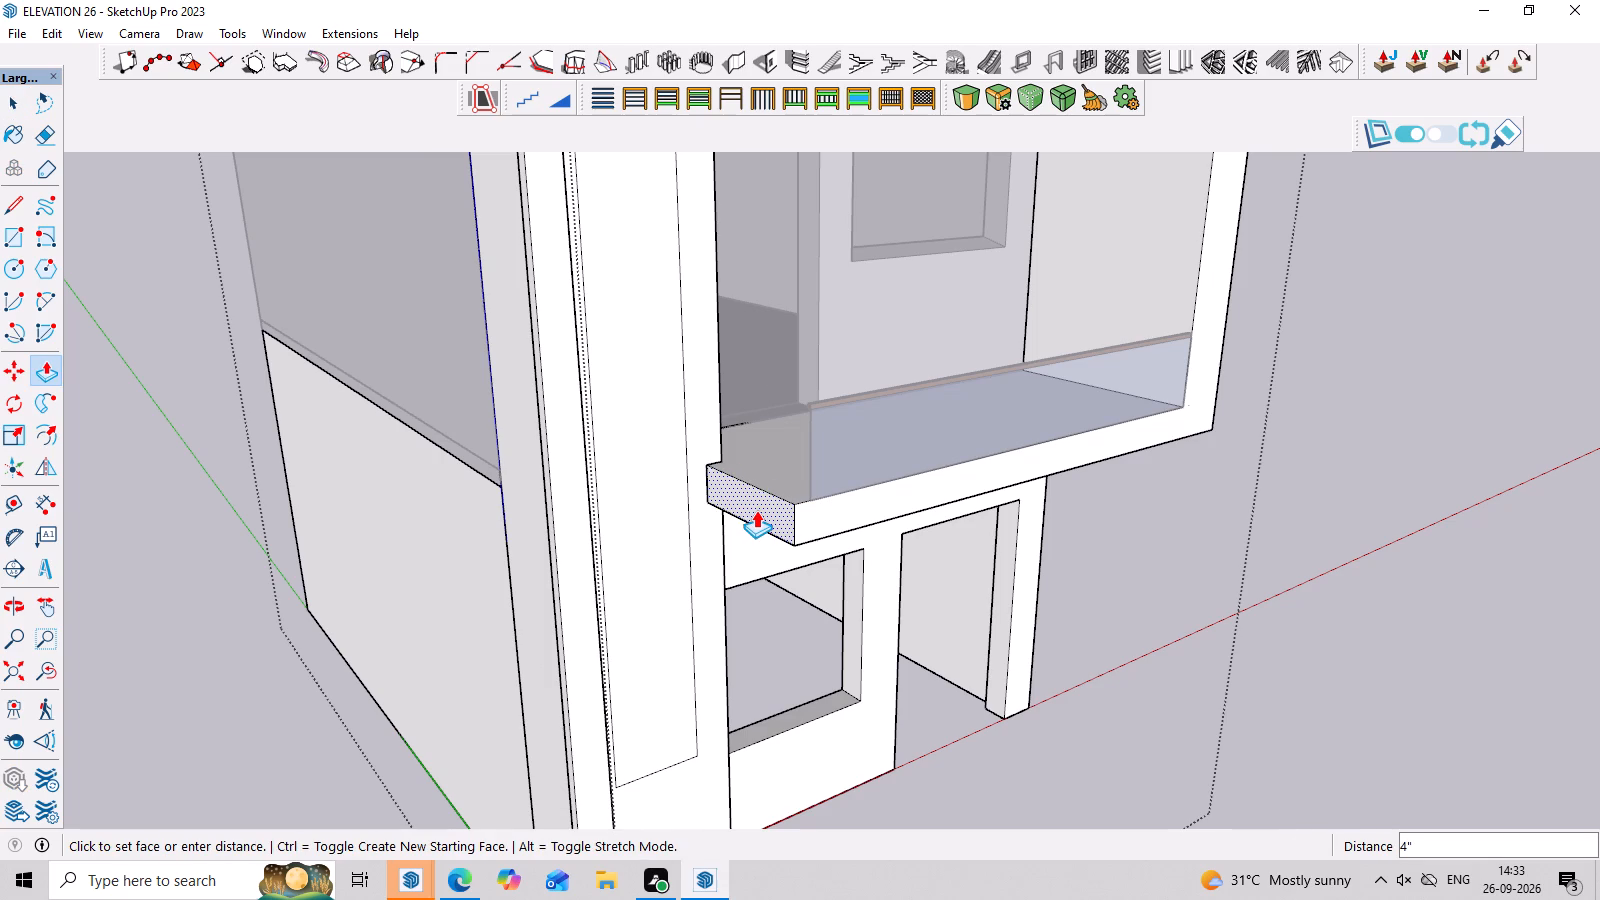
pyautogui.click(748, 518)
# Draw a line about 2' 9" across the balcony floor, from the slab's notch corner to the glass railing's base corner.
pyautogui.moveTo(833, 477); pyautogui.dragTo(703, 582, button='middle')
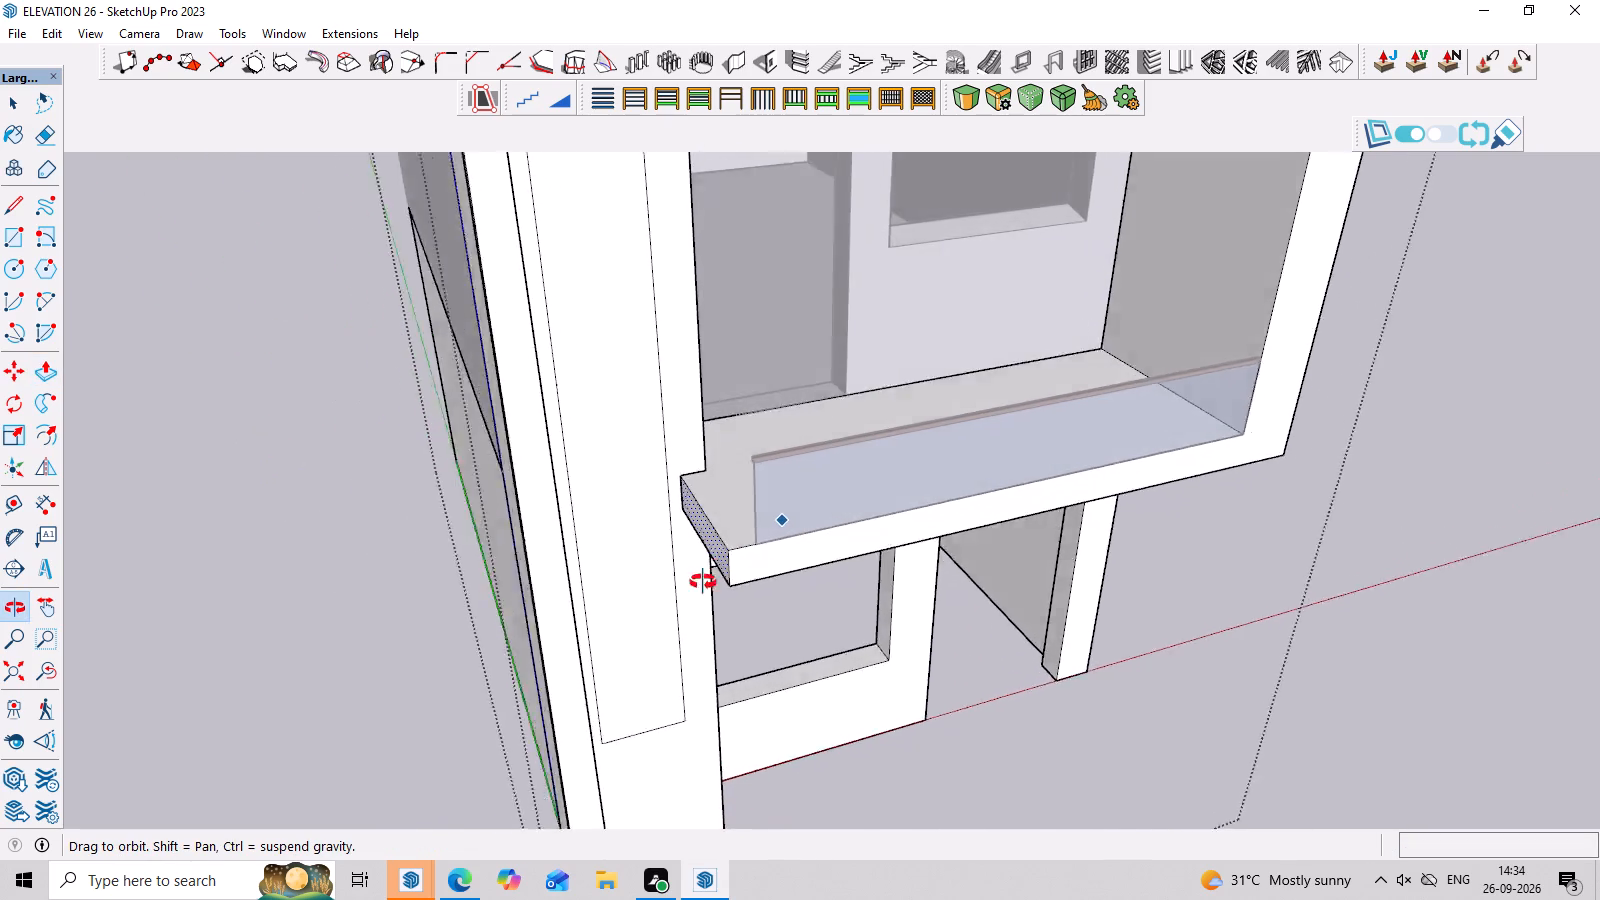
pyautogui.moveTo(703, 582); pyautogui.dragTo(639, 632, button='middle')
pyautogui.press('space')
pyautogui.scroll(3, 688, 493)
pyautogui.click(688, 493)
pyautogui.scroll(2, 688, 493)
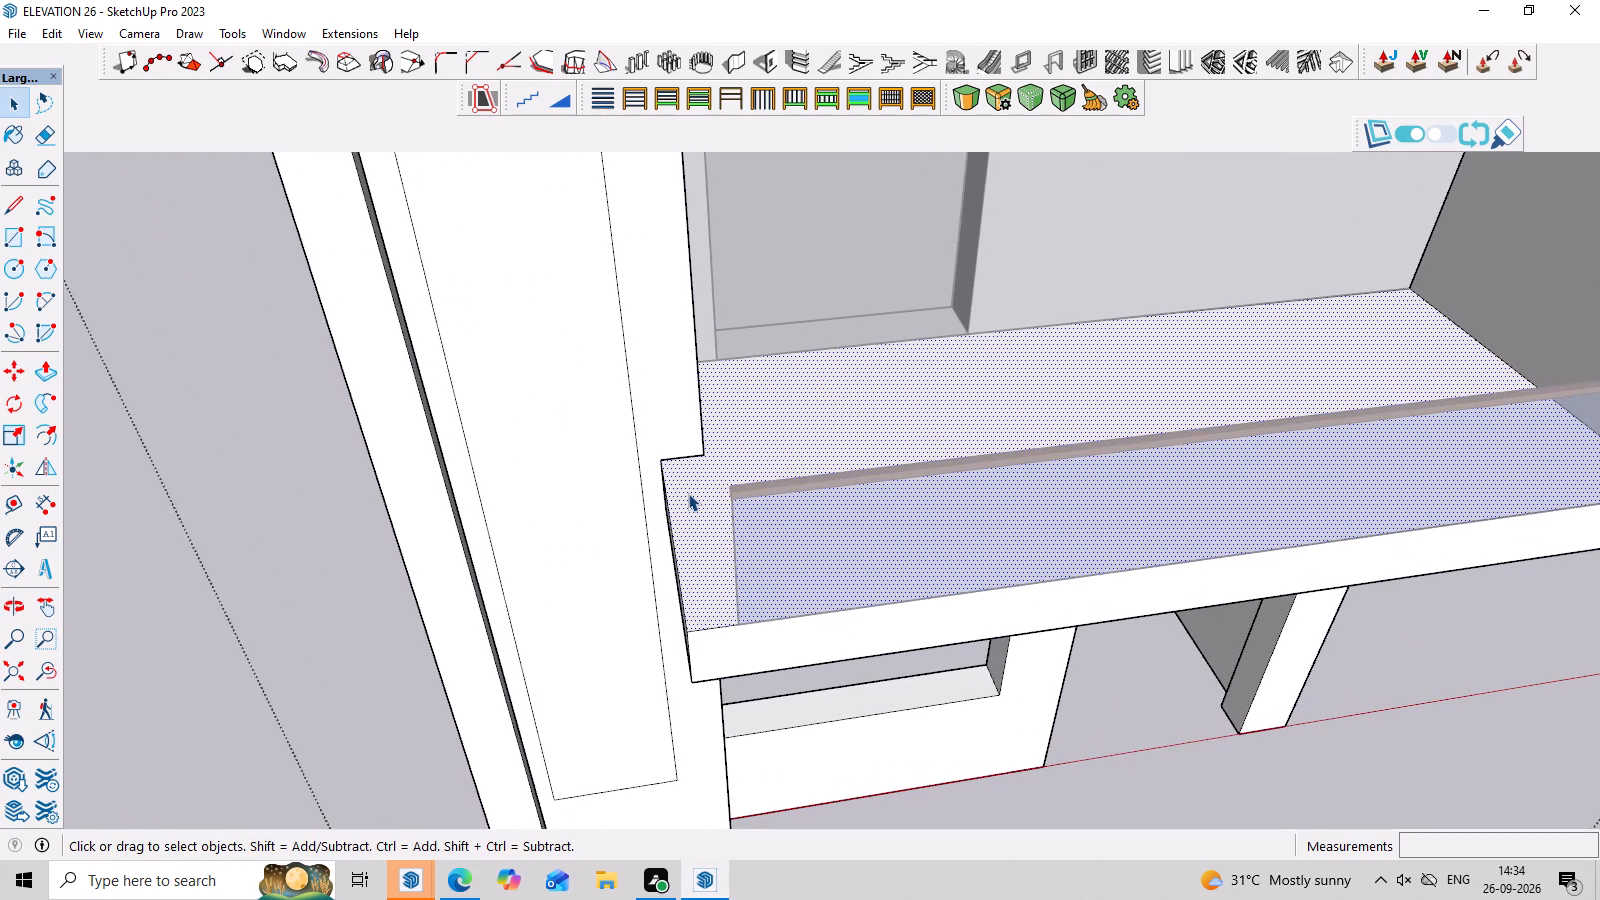
pyautogui.click(688, 493)
pyautogui.click(688, 493)
pyautogui.scroll(3, 710, 444)
pyautogui.click(700, 477)
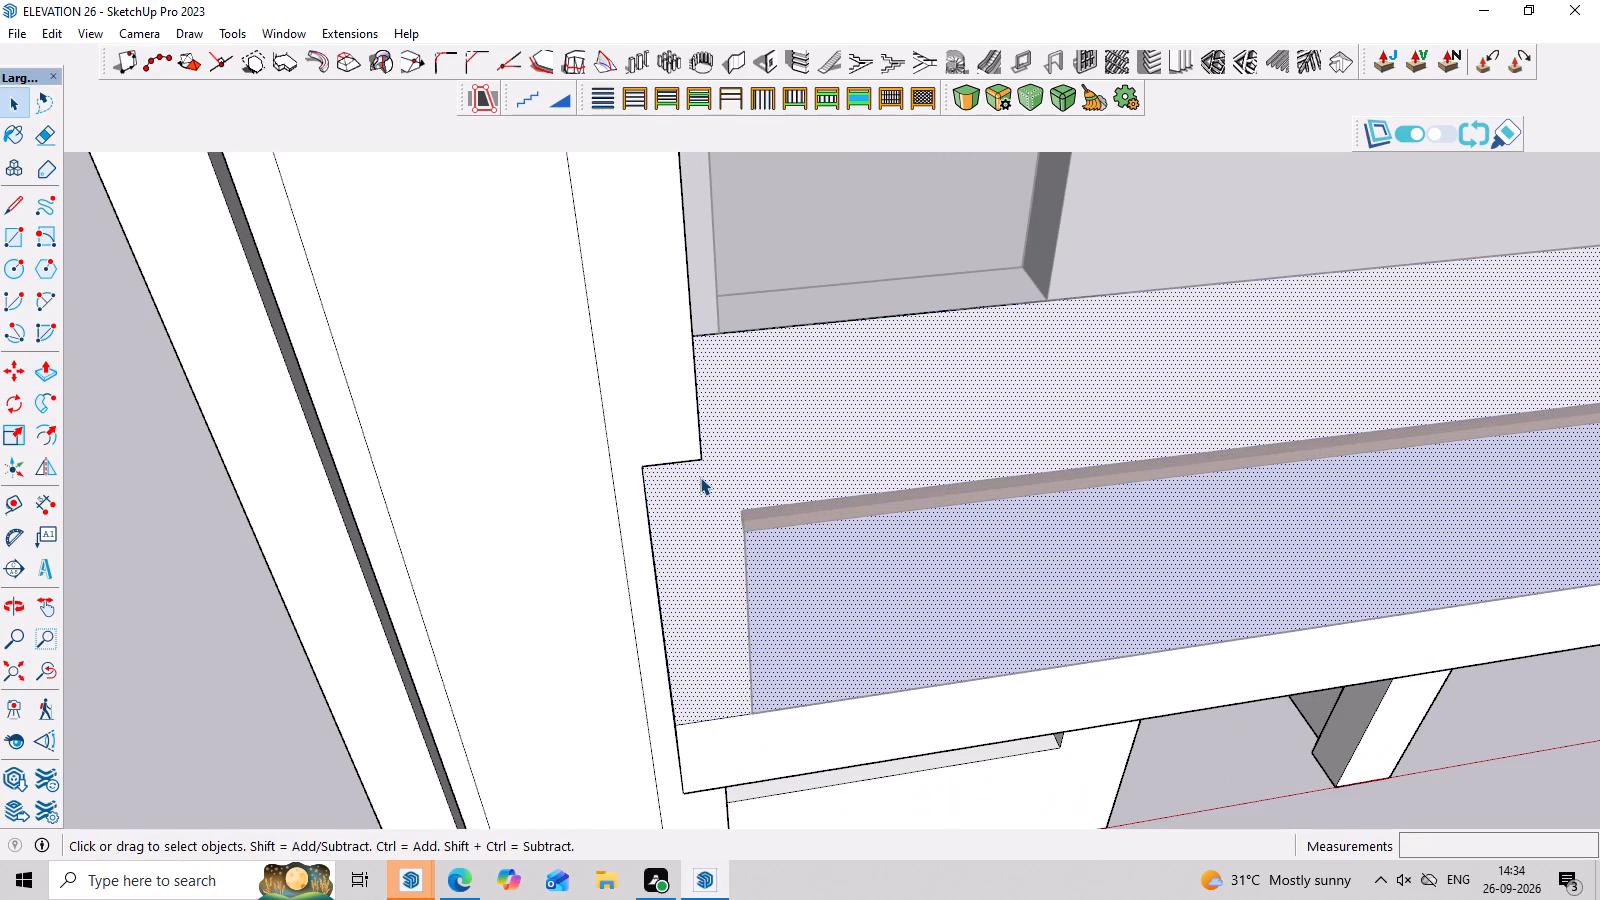
pyautogui.press('l')
pyautogui.click(704, 458)
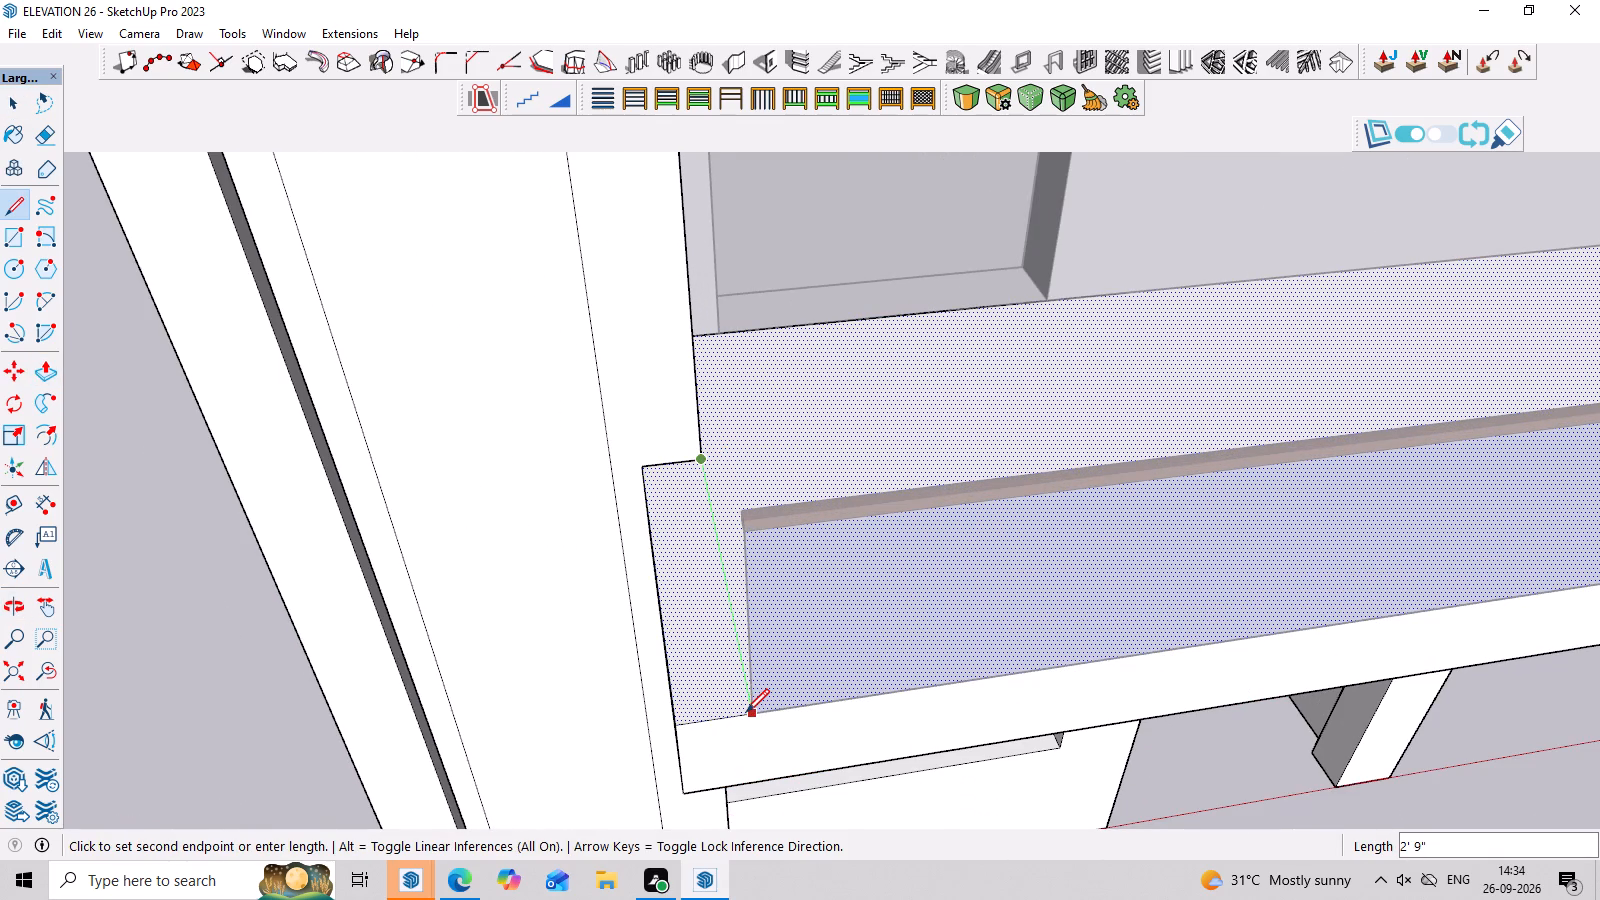
pyautogui.click(742, 712)
# Push/Pull the narrow floor strip beside the pillar up 2' 7" to form a balcony end wall.
pyautogui.press('space')
pyautogui.click(707, 611)
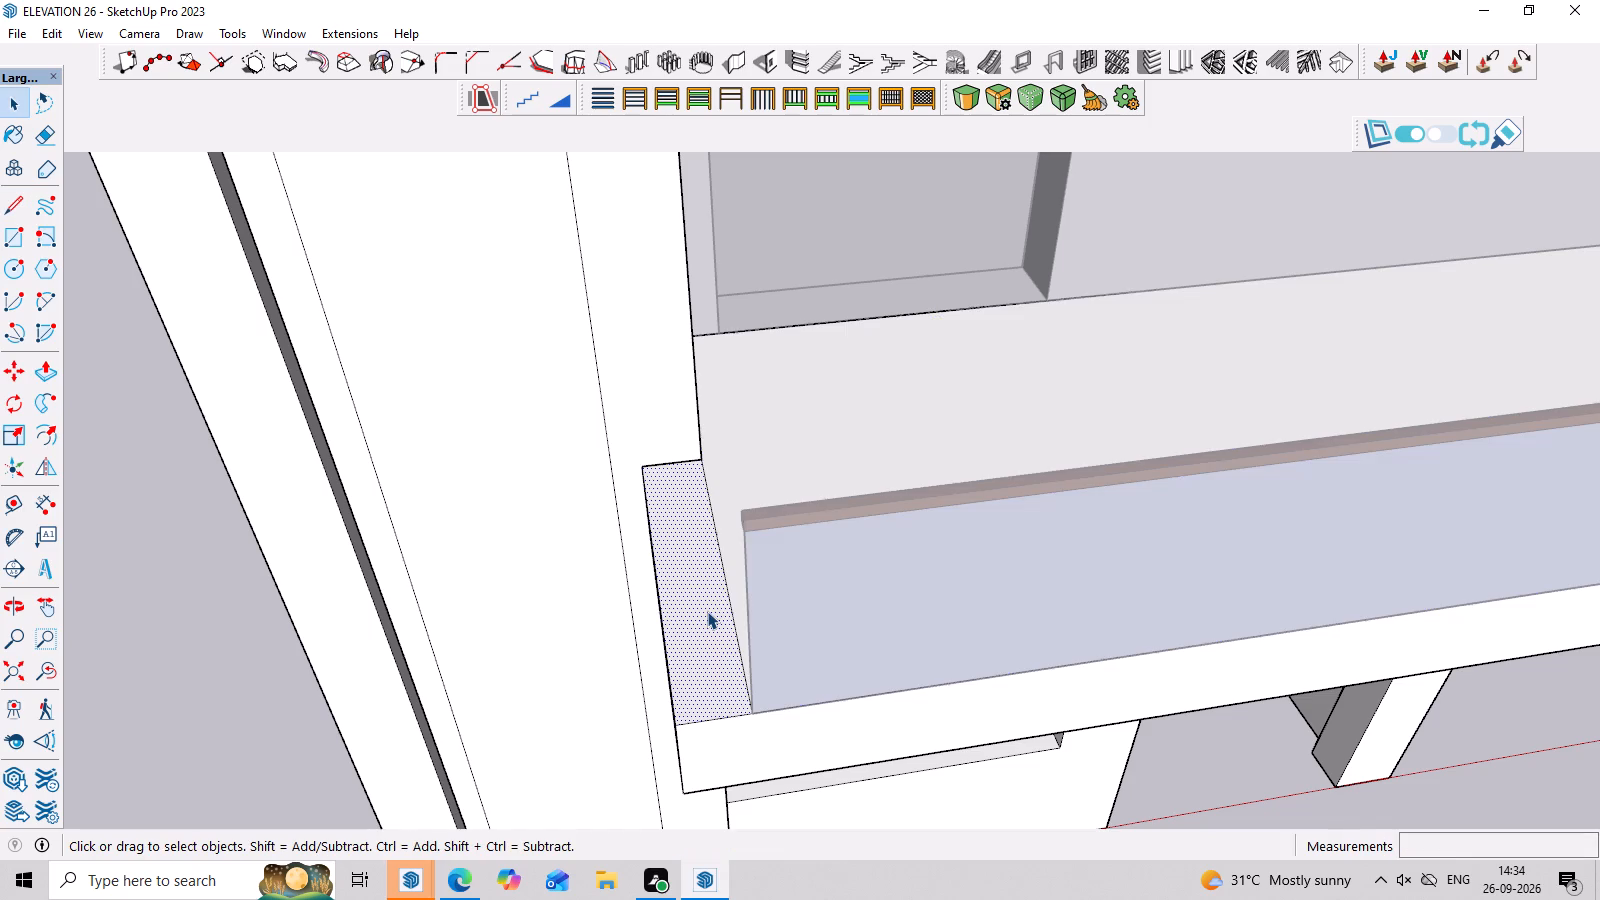
pyautogui.press('p')
pyautogui.click(707, 611)
pyautogui.scroll(-2, 736, 297)
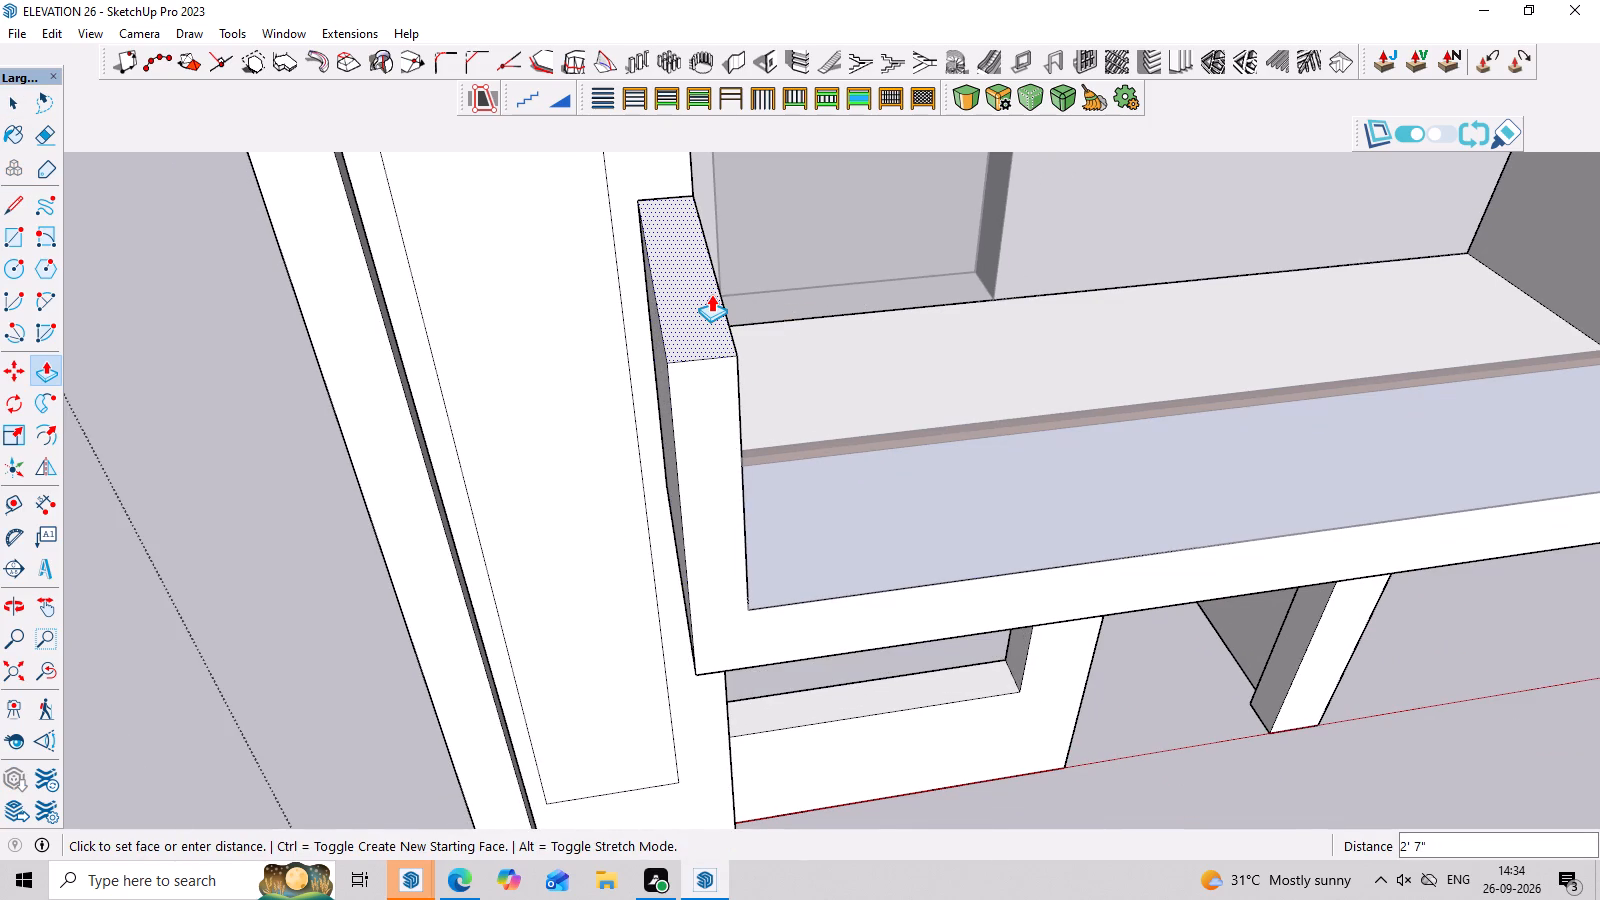
pyautogui.click(711, 294)
# Examine how the balcony end wall and the pillar rectangle relate on the front facade.
pyautogui.moveTo(765, 421); pyautogui.dragTo(755, 309, button='middle')
pyautogui.scroll(-15, 717, 239)
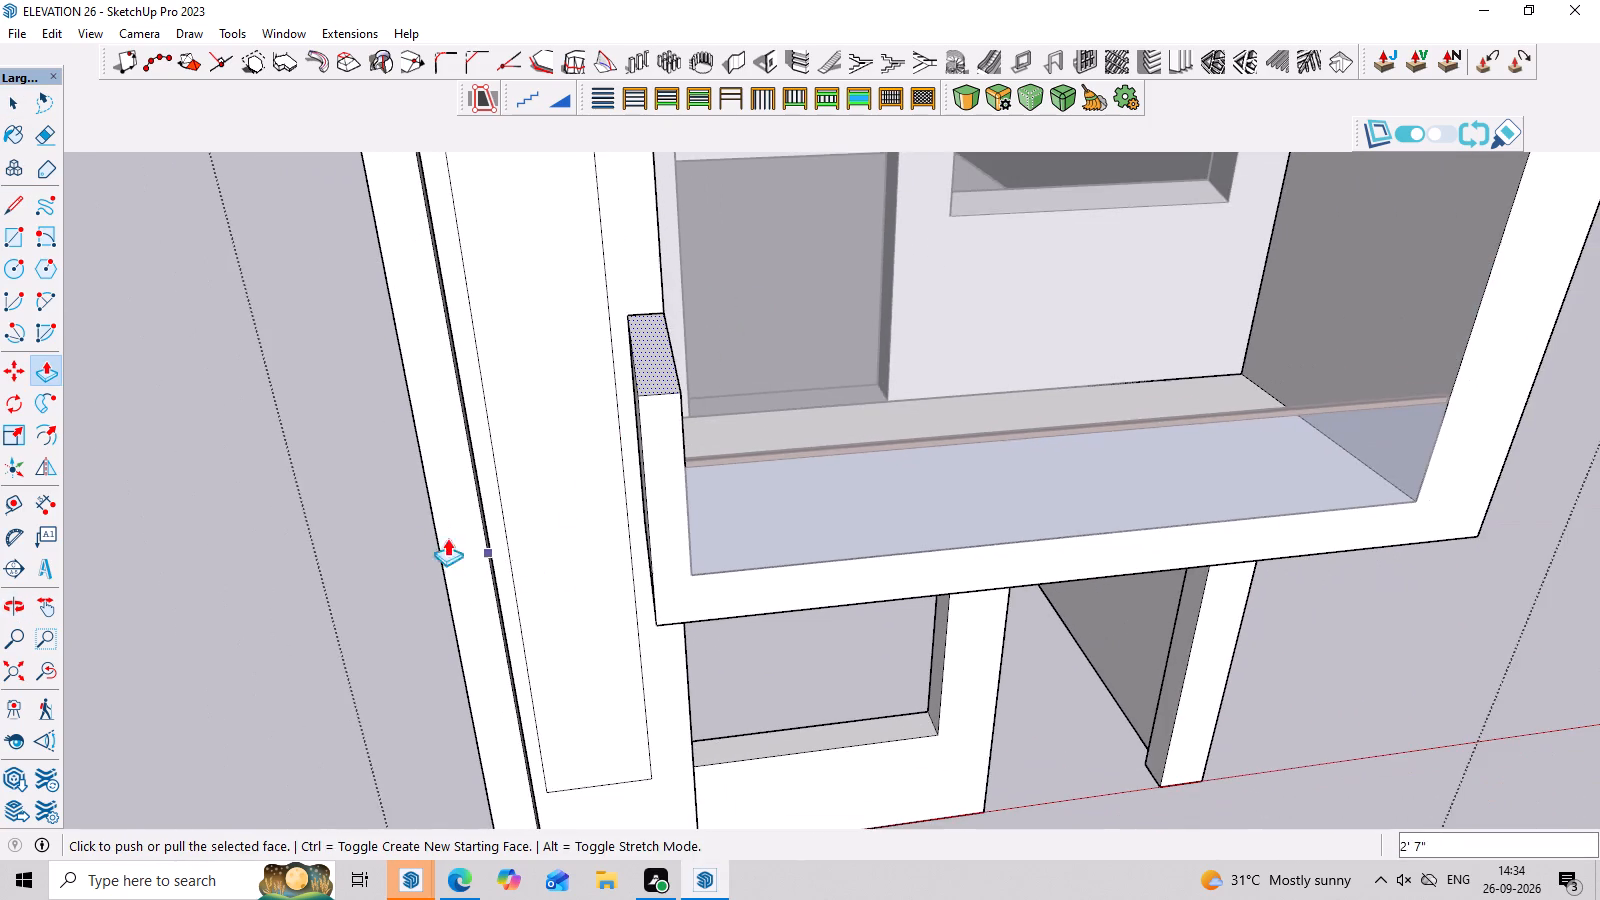
pyautogui.press('space')
pyautogui.scroll(-10, 351, 497)
pyautogui.moveTo(985, 654); pyautogui.dragTo(941, 416, button='middle')
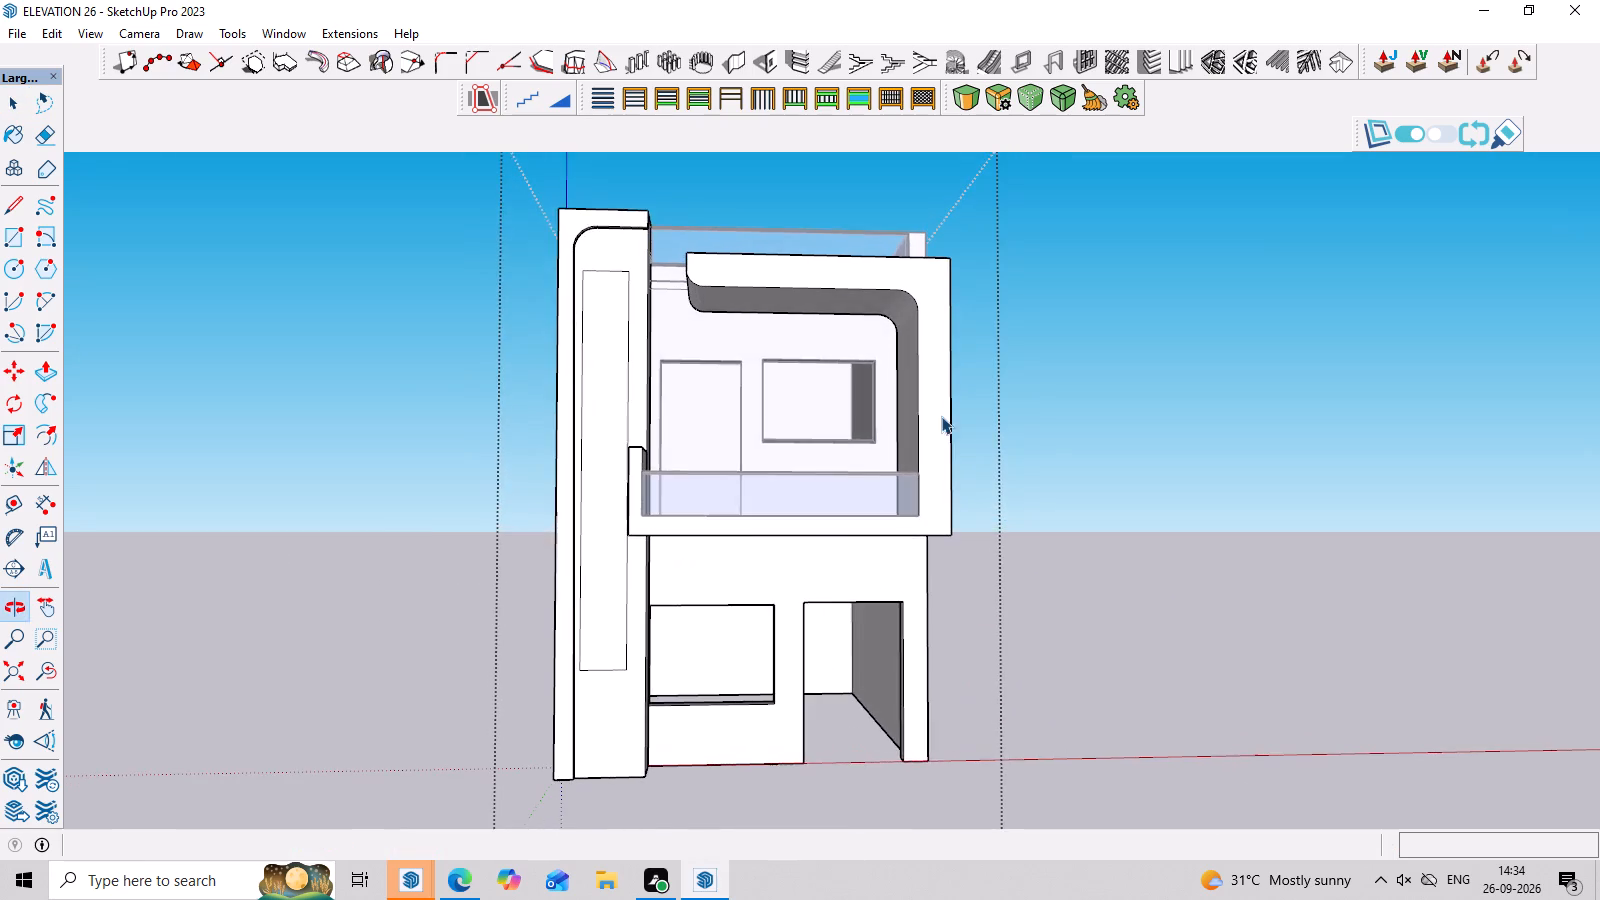
pyautogui.scroll(2, 1050, 460)
pyautogui.scroll(-3, 1063, 478)
pyautogui.moveTo(1105, 507); pyautogui.dragTo(1262, 499, button='middle')
pyautogui.moveTo(1288, 499); pyautogui.dragTo(1176, 523, button='middle')
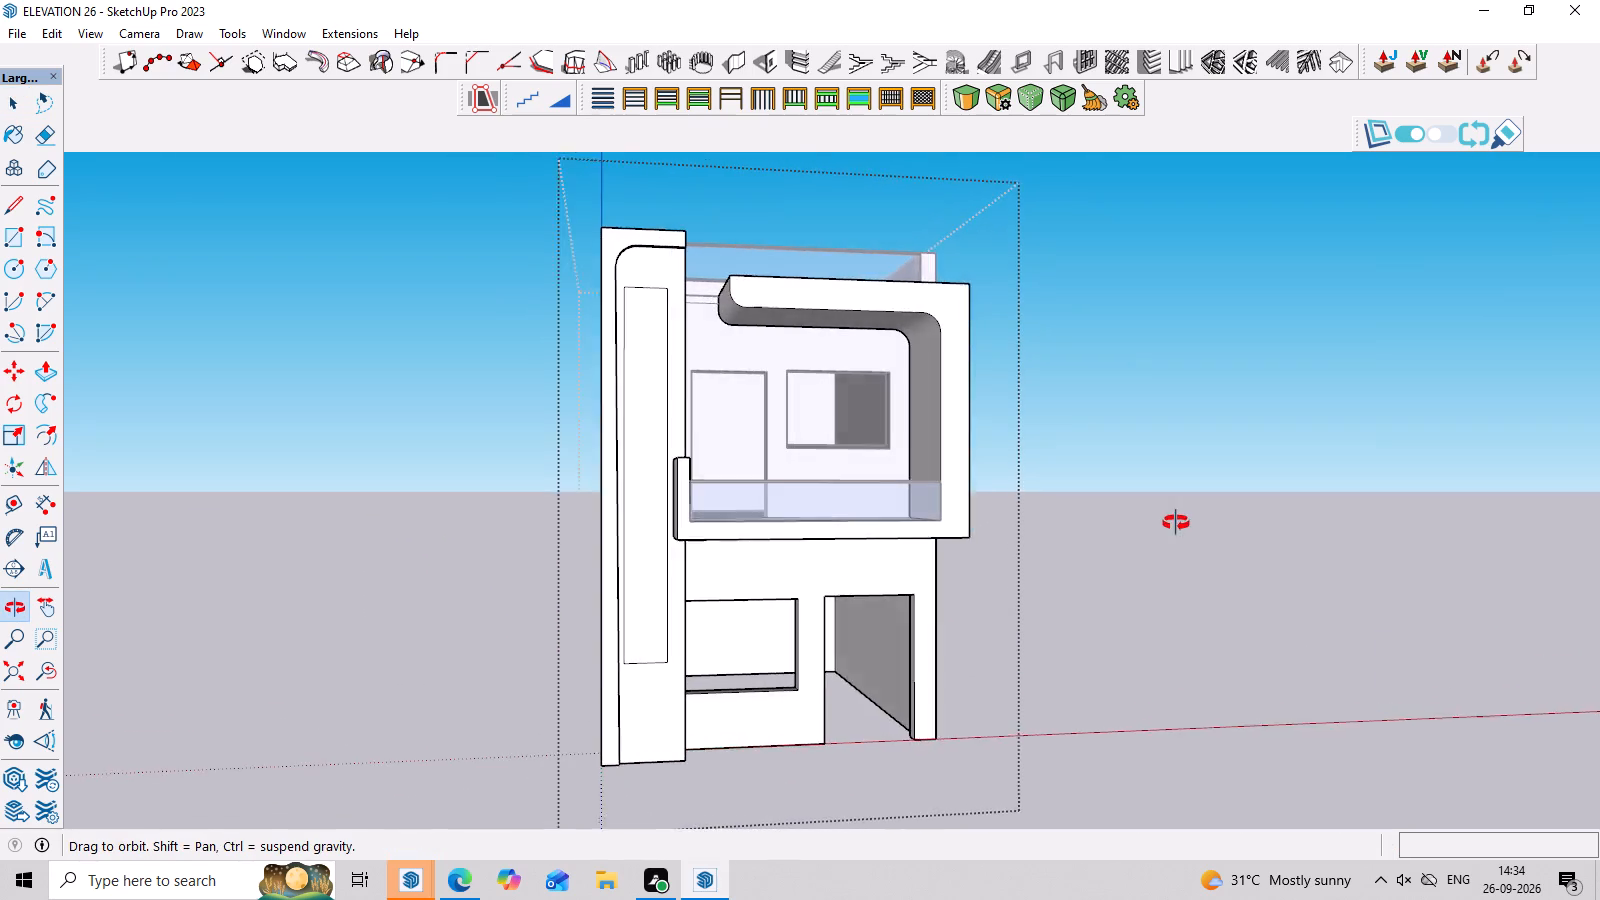
pyautogui.moveTo(1176, 523); pyautogui.dragTo(1132, 531, button='middle')
pyautogui.press('space')
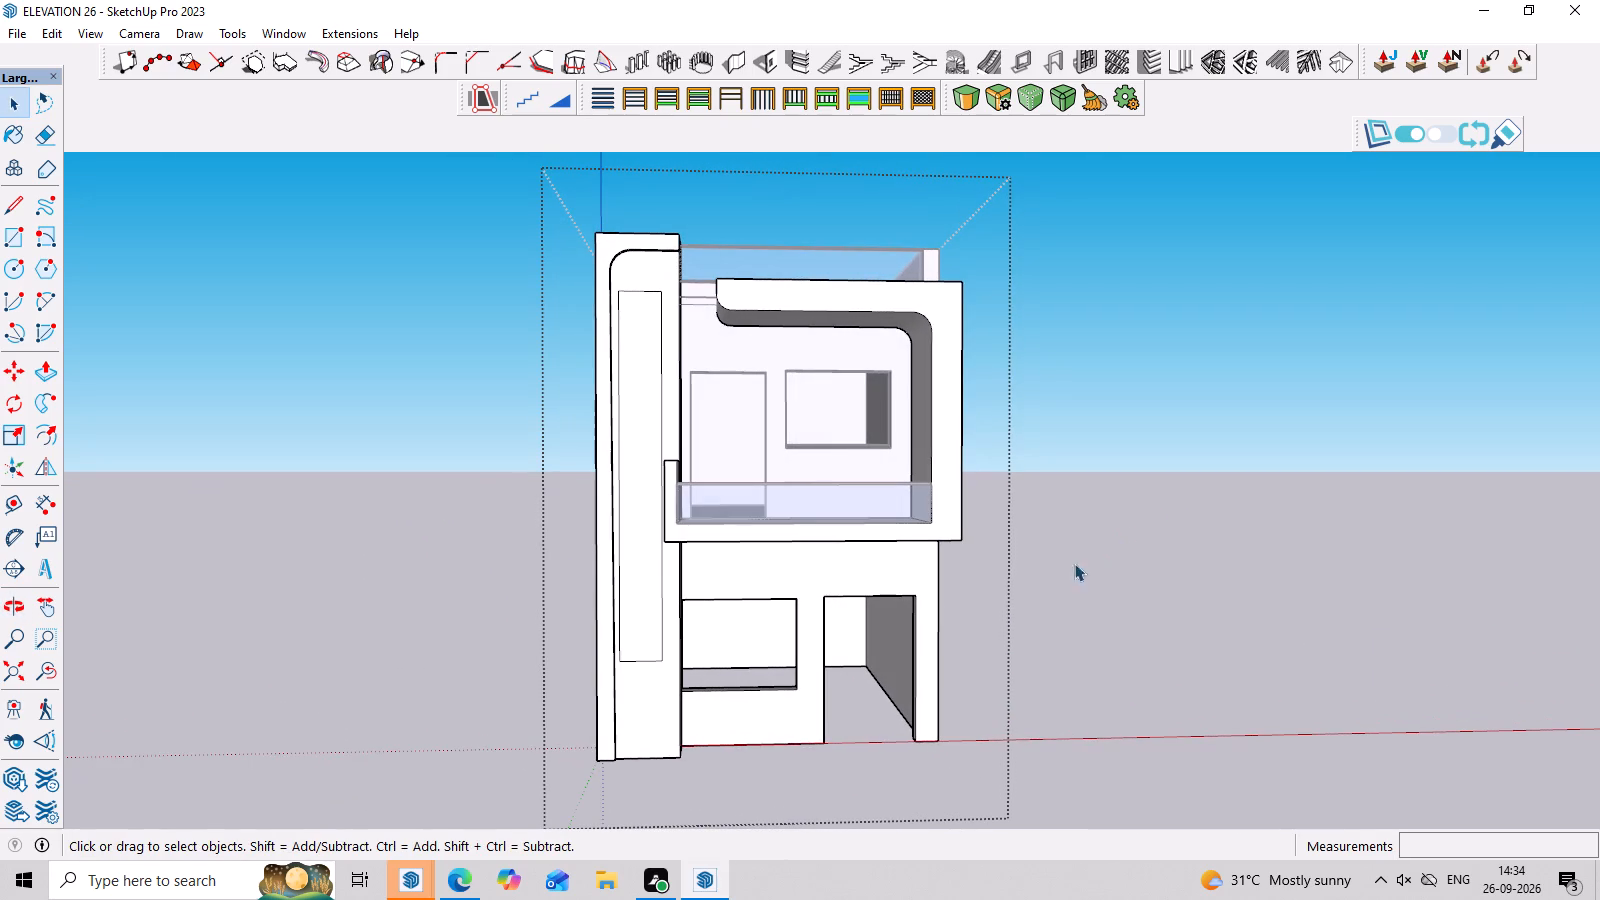
# Open the pillar group and delete the long vertical edge of its front rectangle nearest the balcony.
pyautogui.scroll(3, 666, 605)
pyautogui.click(657, 624)
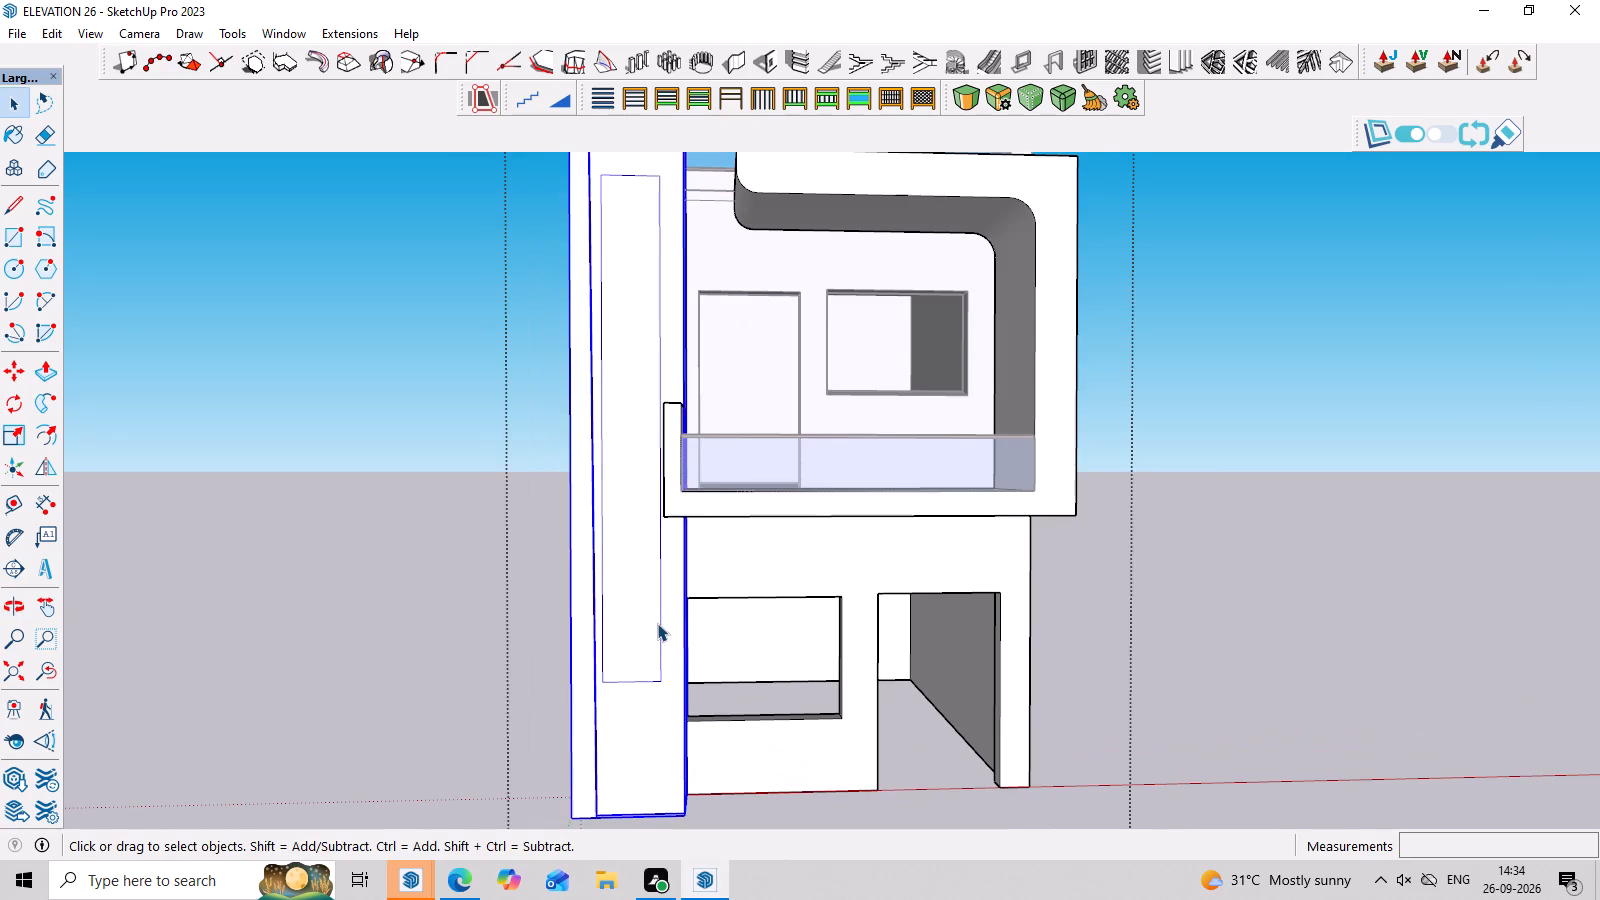
pyautogui.scroll(2, 657, 623)
pyautogui.click(658, 622)
pyautogui.doubleClick(658, 622)
pyautogui.click(658, 622)
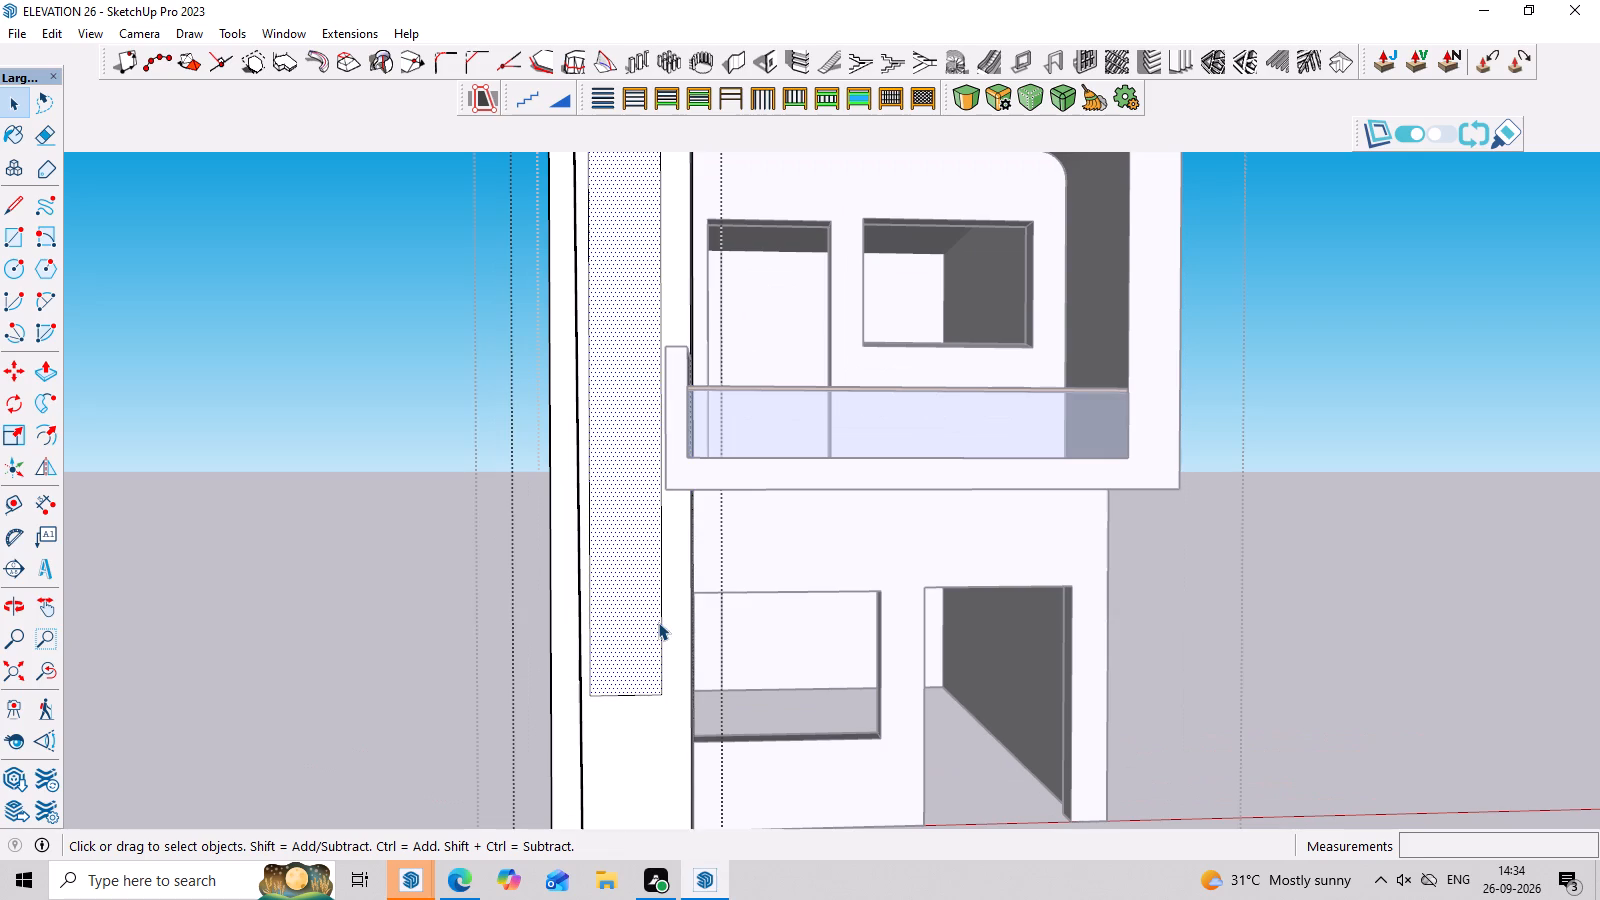
pyautogui.click(658, 622)
pyautogui.scroll(3, 658, 622)
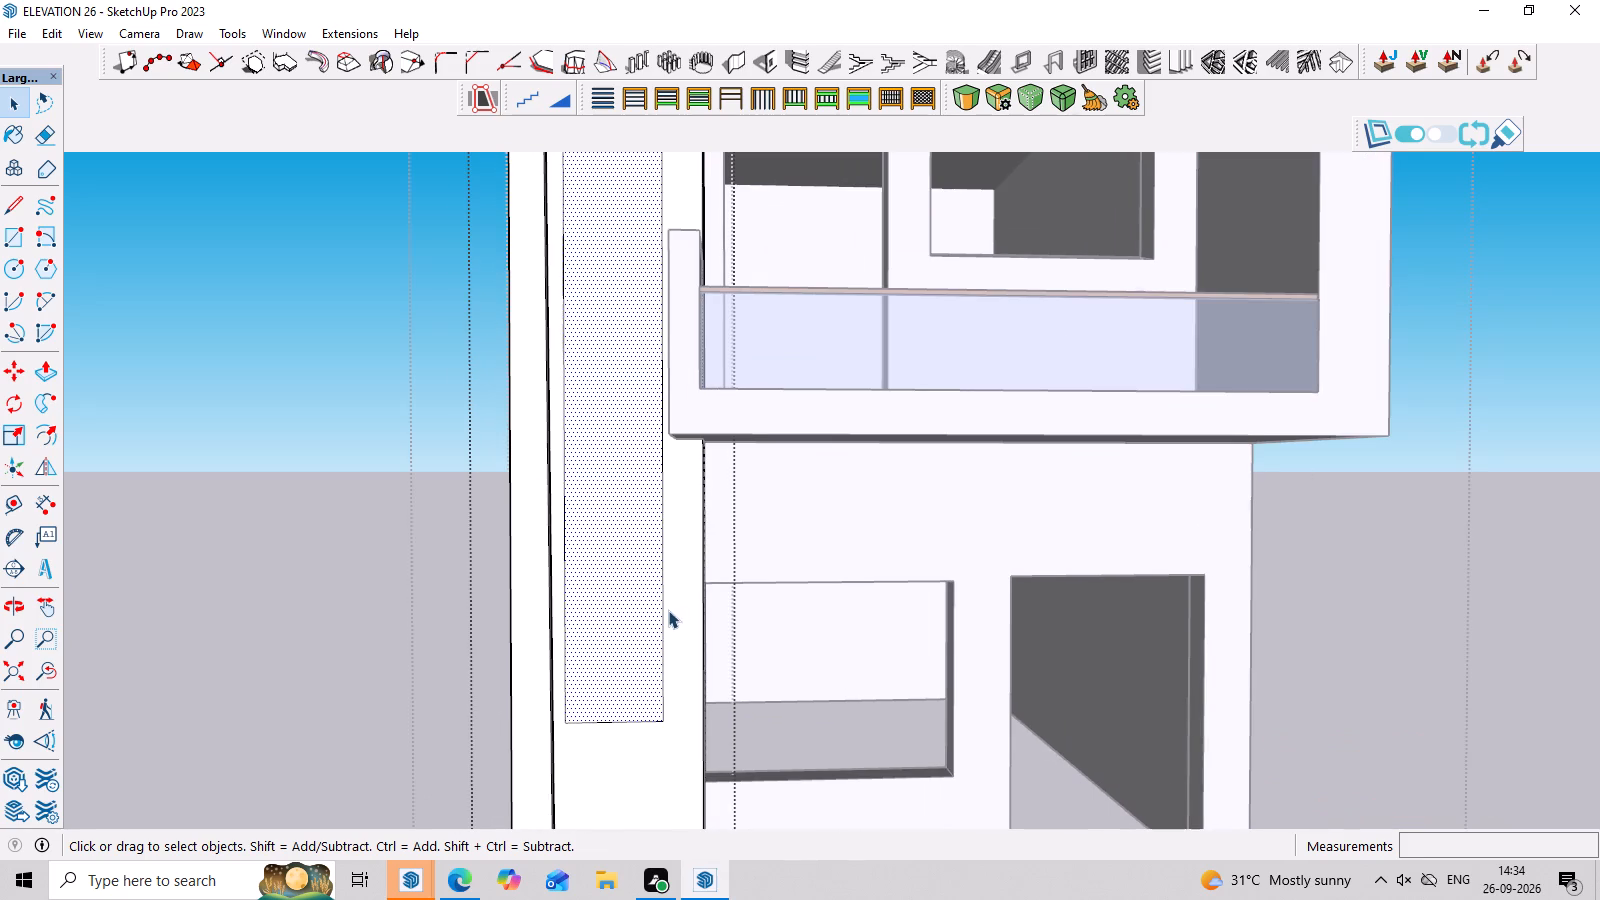
pyautogui.click(664, 612)
pyautogui.scroll(2, 664, 612)
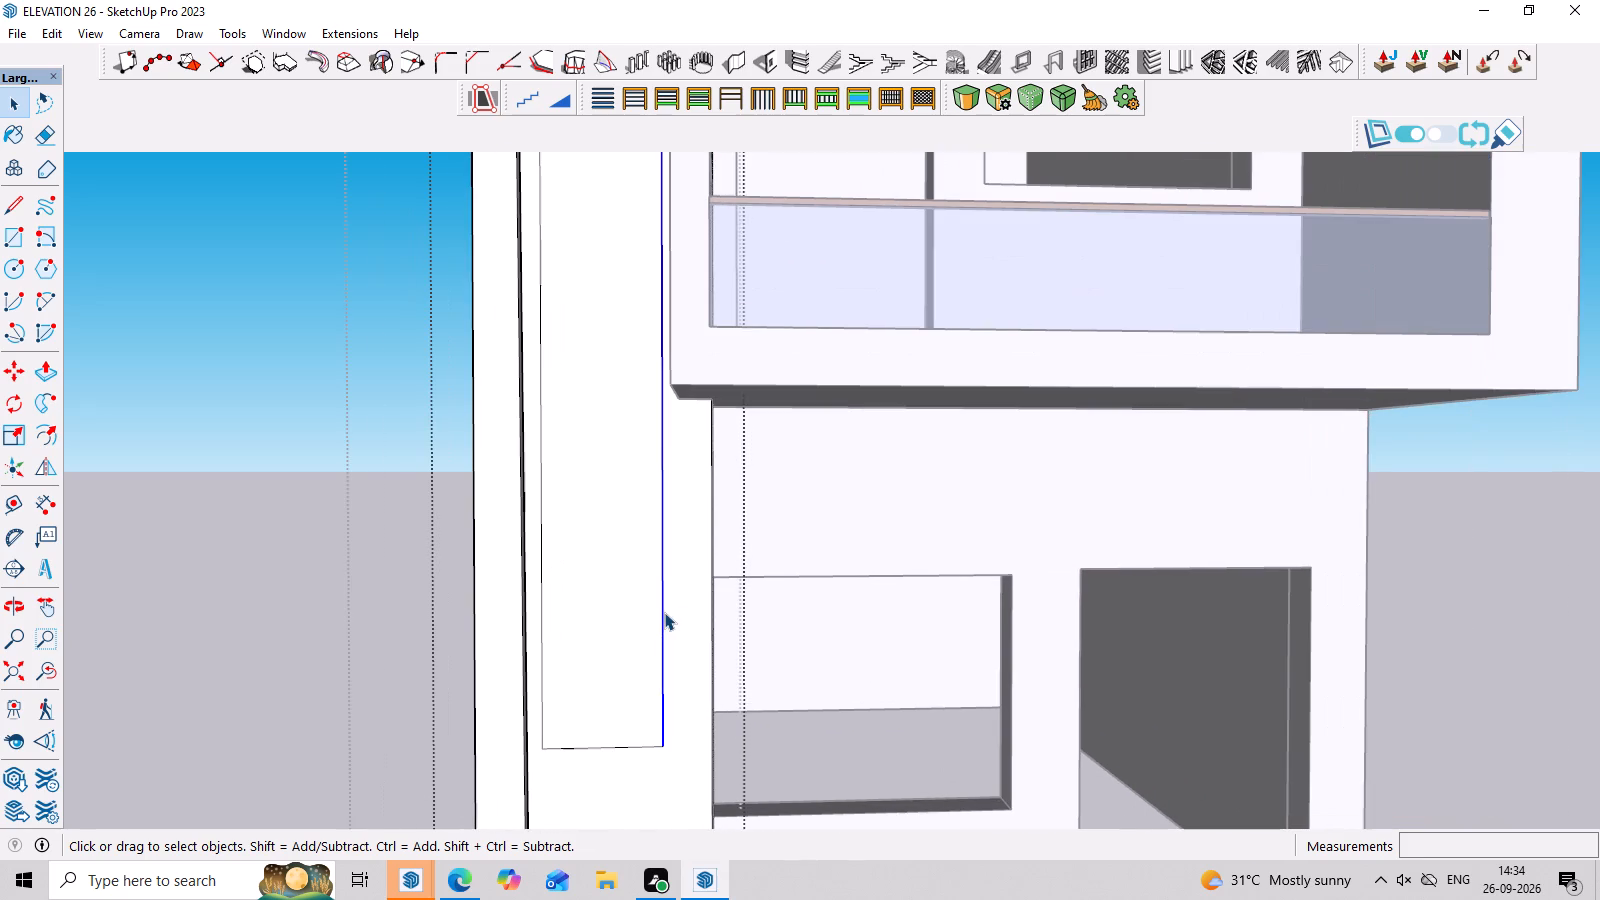
pyautogui.press('Delete')
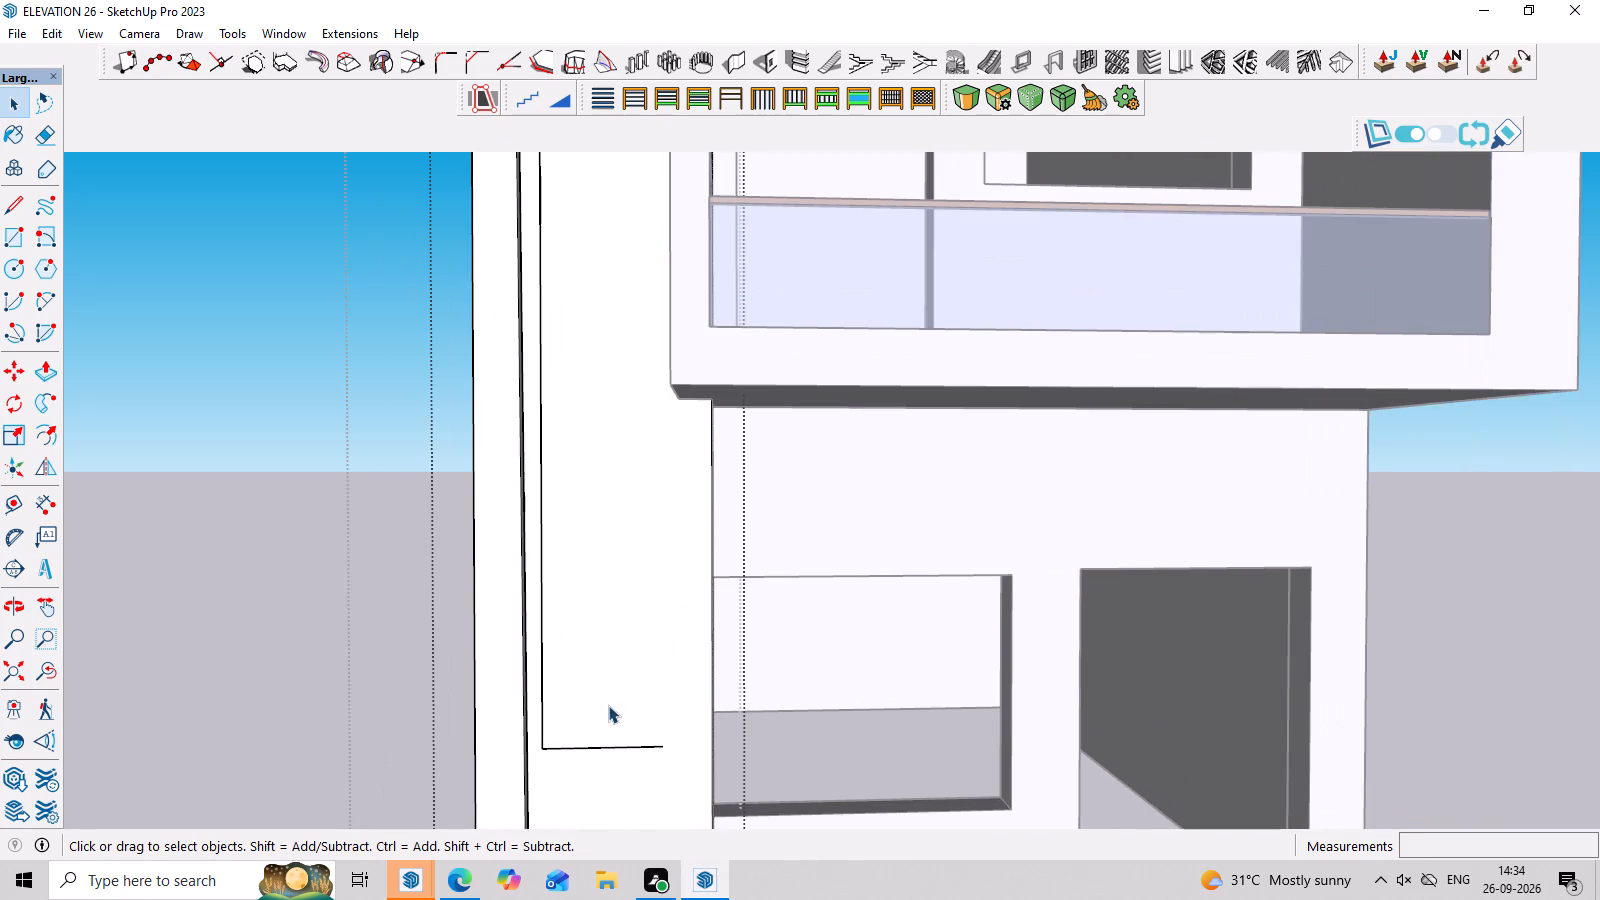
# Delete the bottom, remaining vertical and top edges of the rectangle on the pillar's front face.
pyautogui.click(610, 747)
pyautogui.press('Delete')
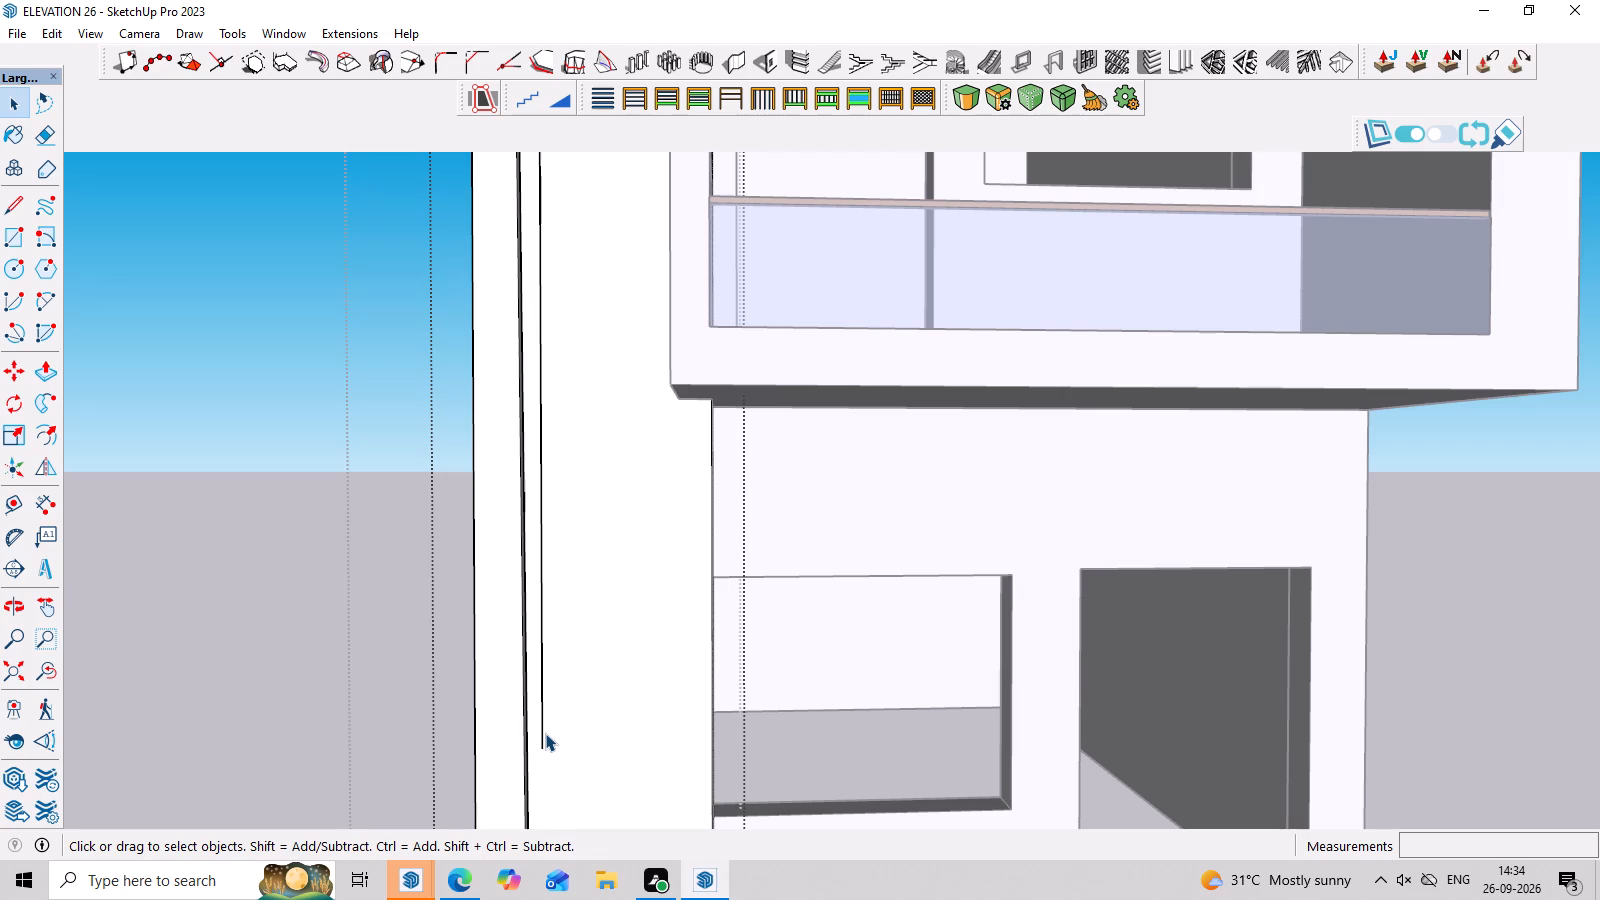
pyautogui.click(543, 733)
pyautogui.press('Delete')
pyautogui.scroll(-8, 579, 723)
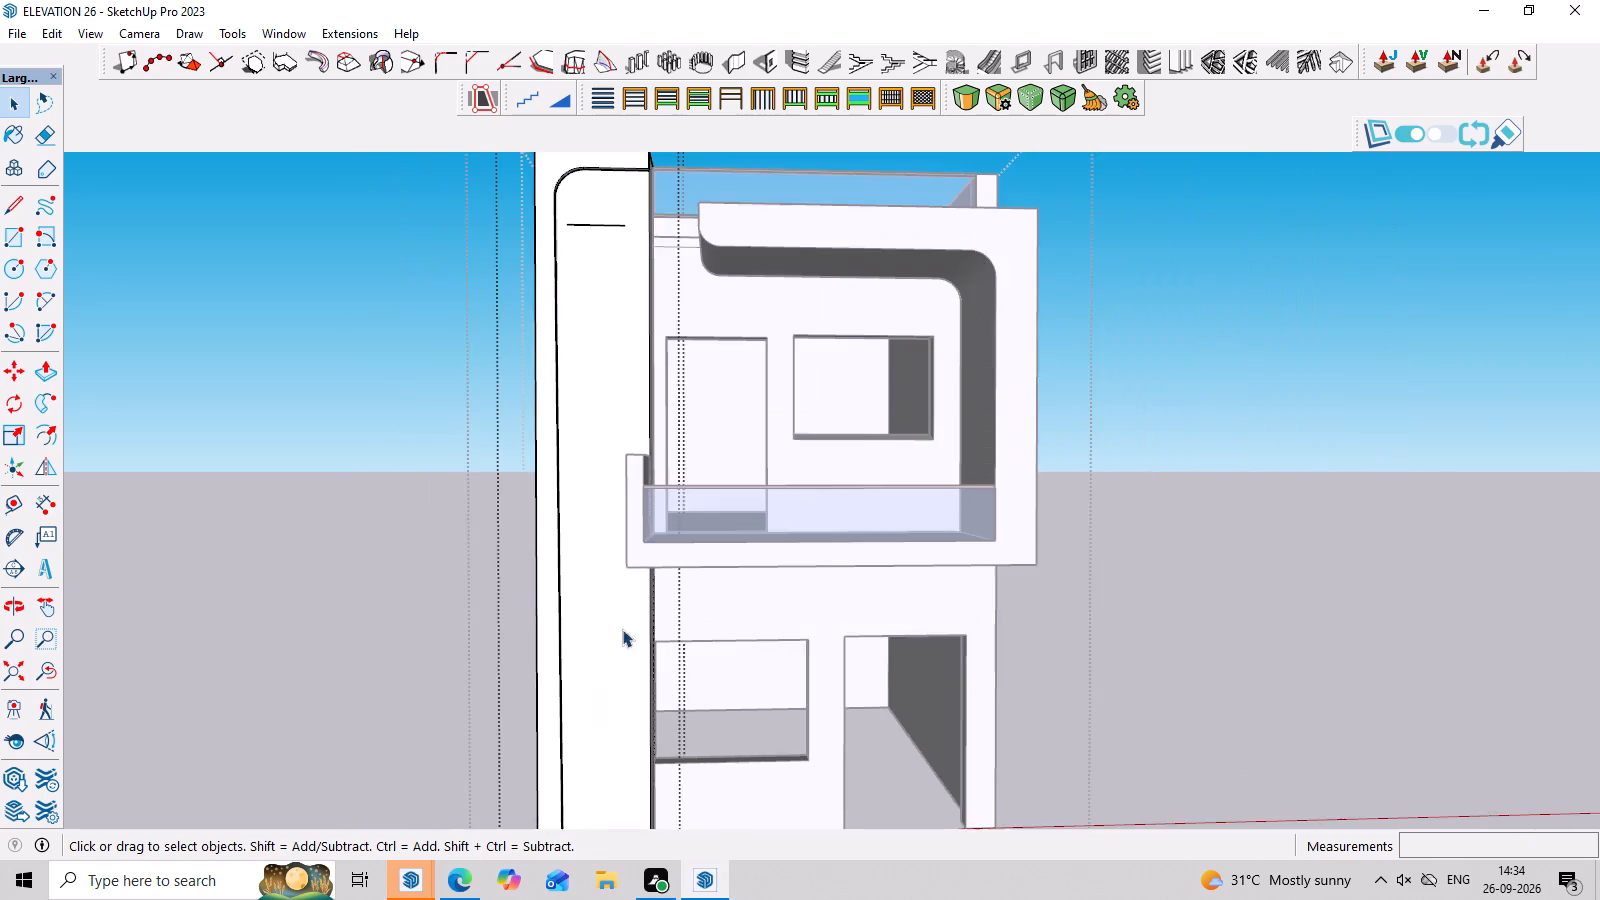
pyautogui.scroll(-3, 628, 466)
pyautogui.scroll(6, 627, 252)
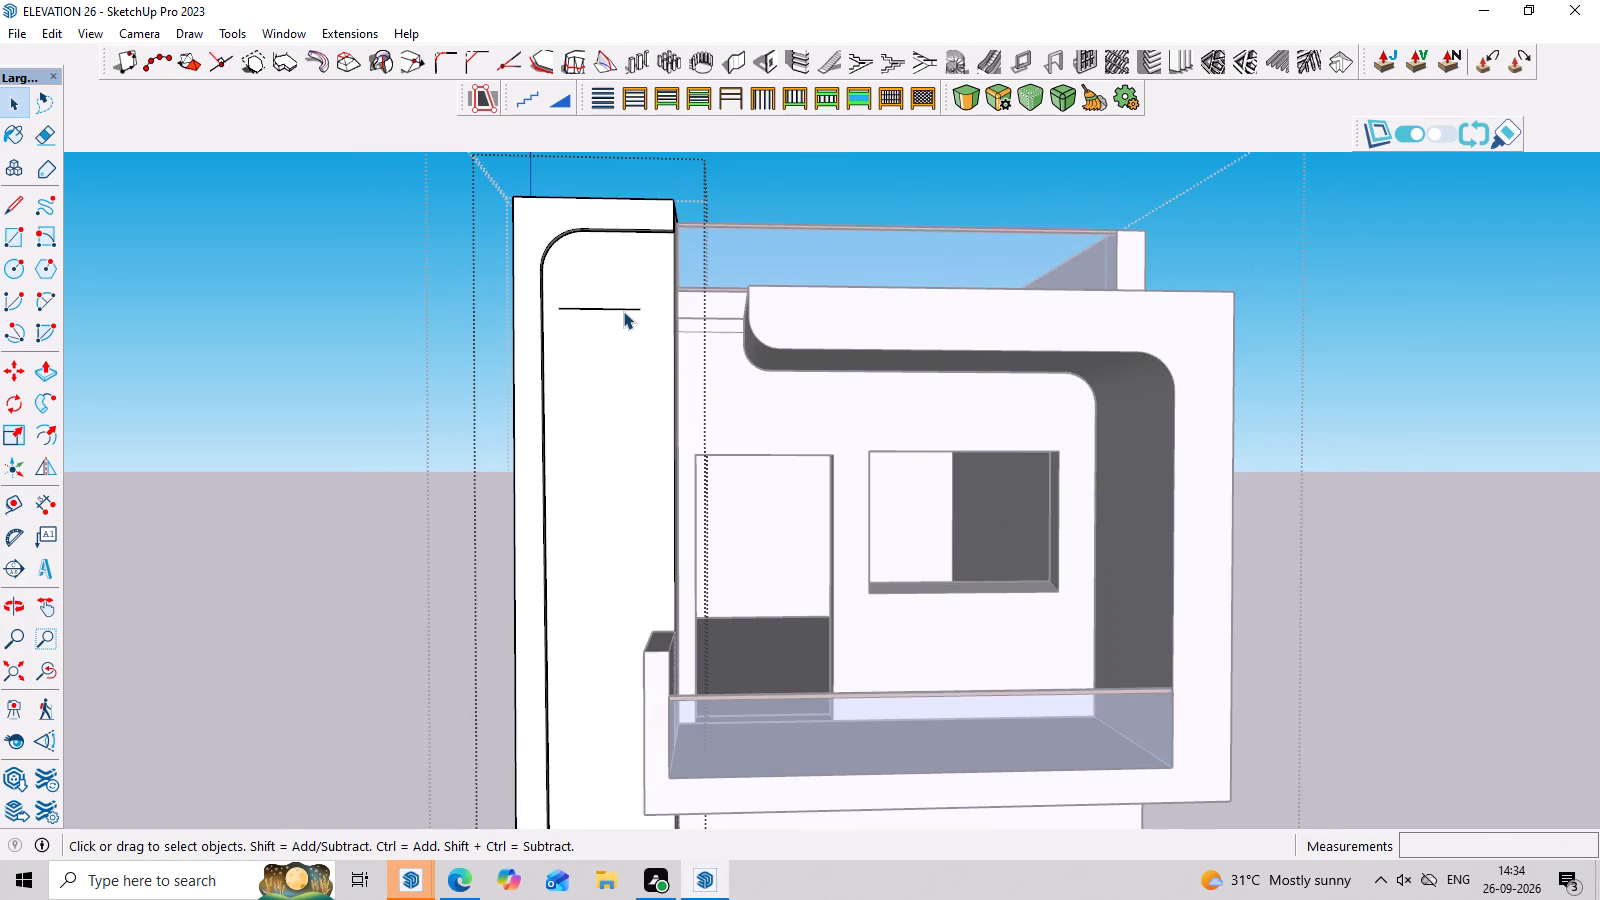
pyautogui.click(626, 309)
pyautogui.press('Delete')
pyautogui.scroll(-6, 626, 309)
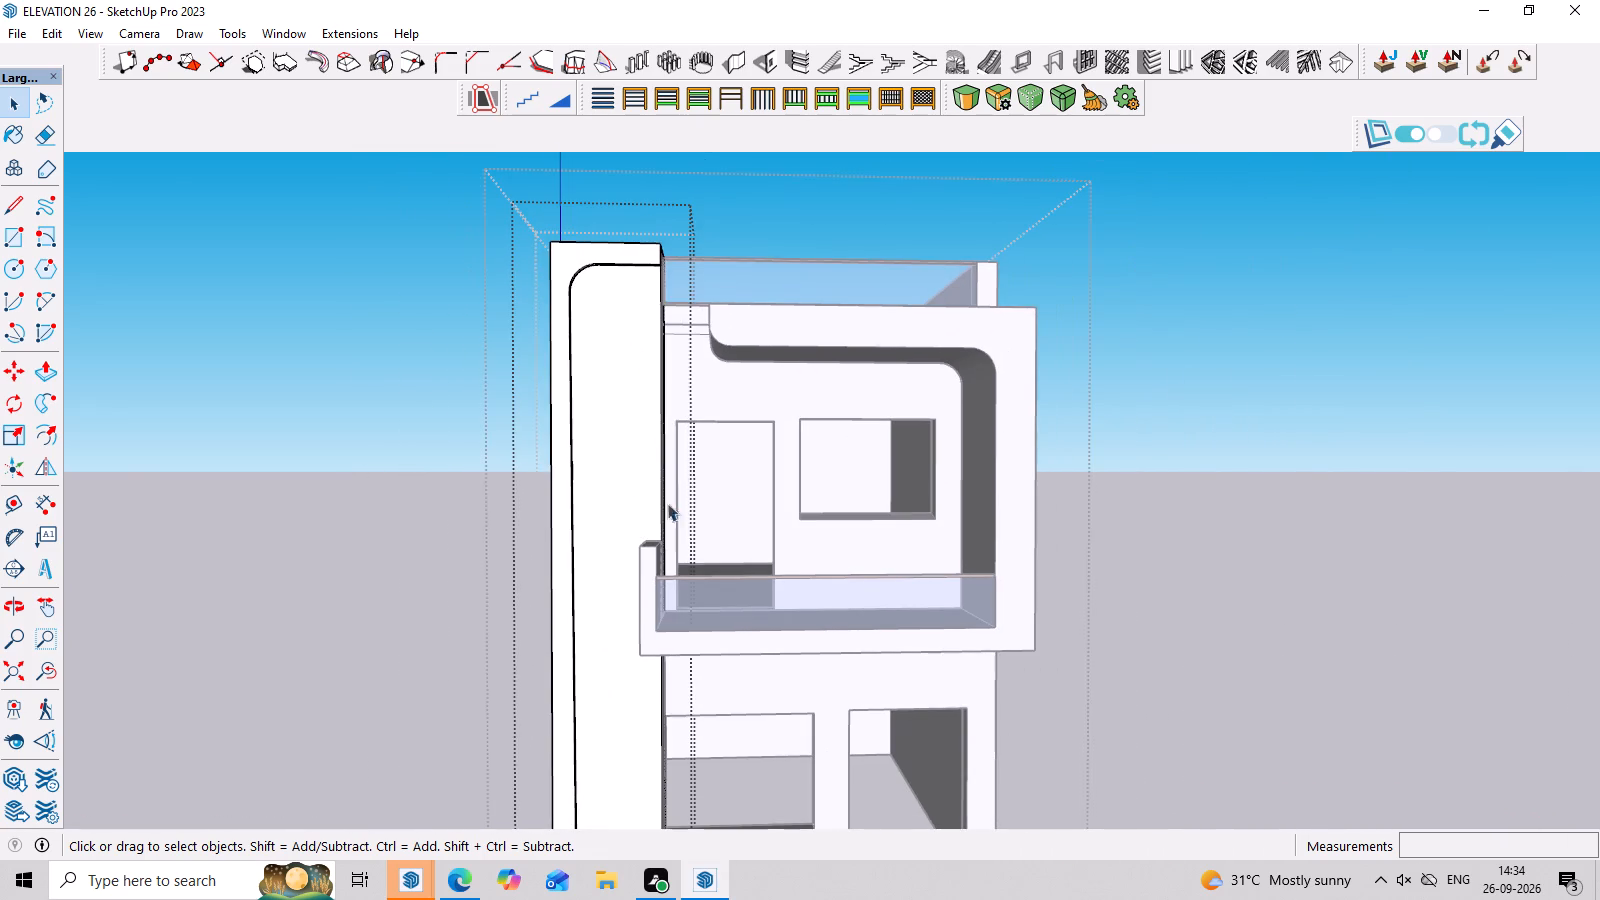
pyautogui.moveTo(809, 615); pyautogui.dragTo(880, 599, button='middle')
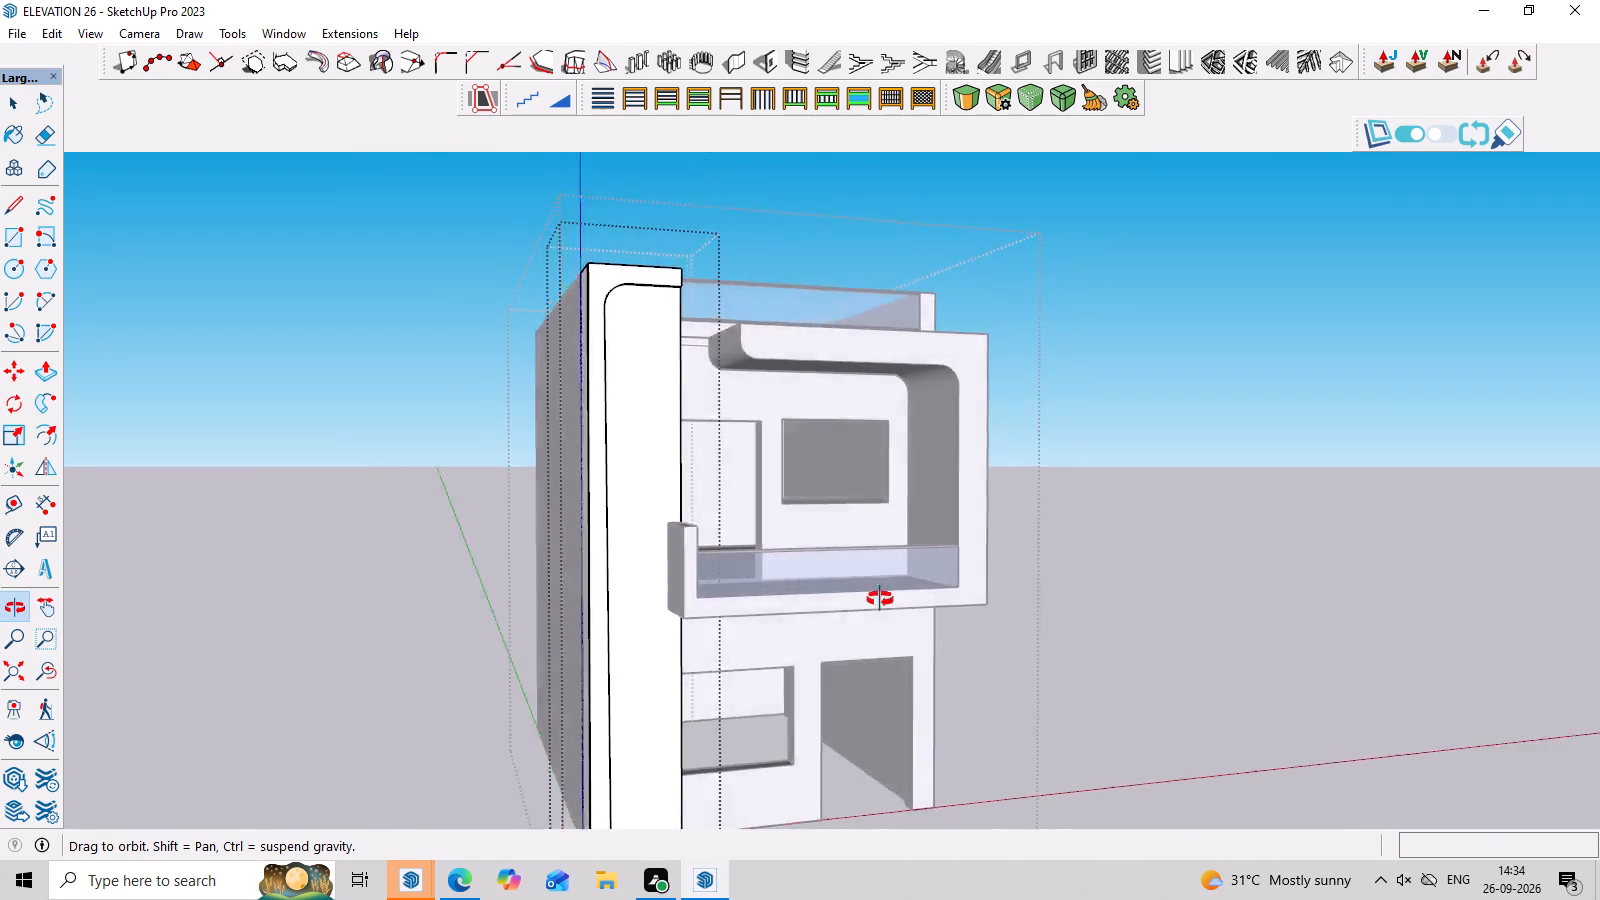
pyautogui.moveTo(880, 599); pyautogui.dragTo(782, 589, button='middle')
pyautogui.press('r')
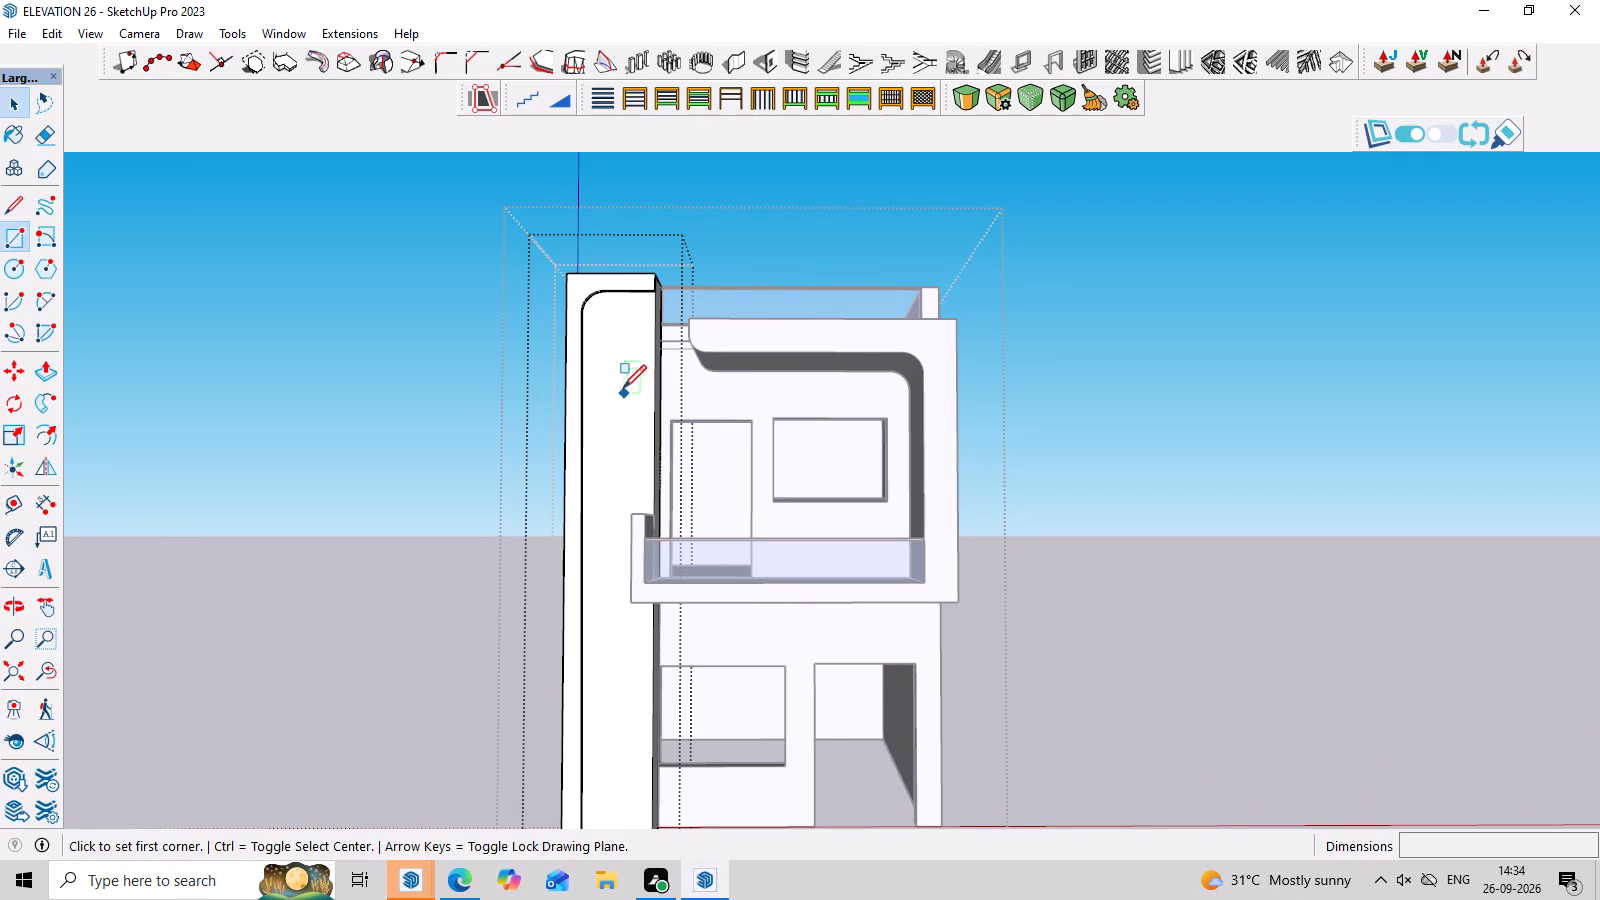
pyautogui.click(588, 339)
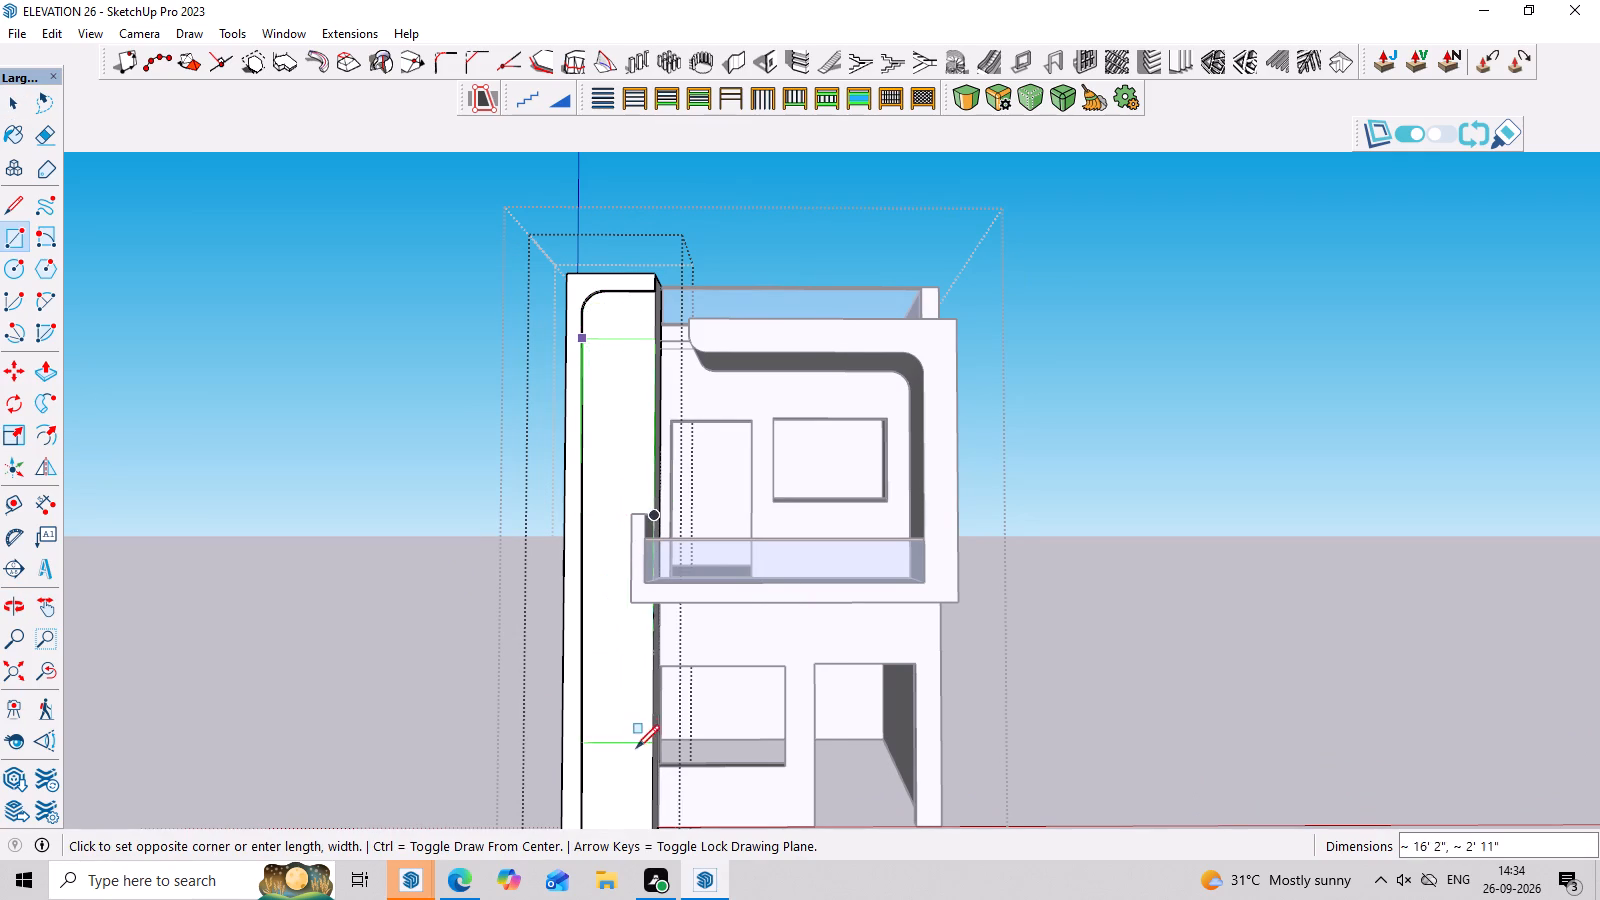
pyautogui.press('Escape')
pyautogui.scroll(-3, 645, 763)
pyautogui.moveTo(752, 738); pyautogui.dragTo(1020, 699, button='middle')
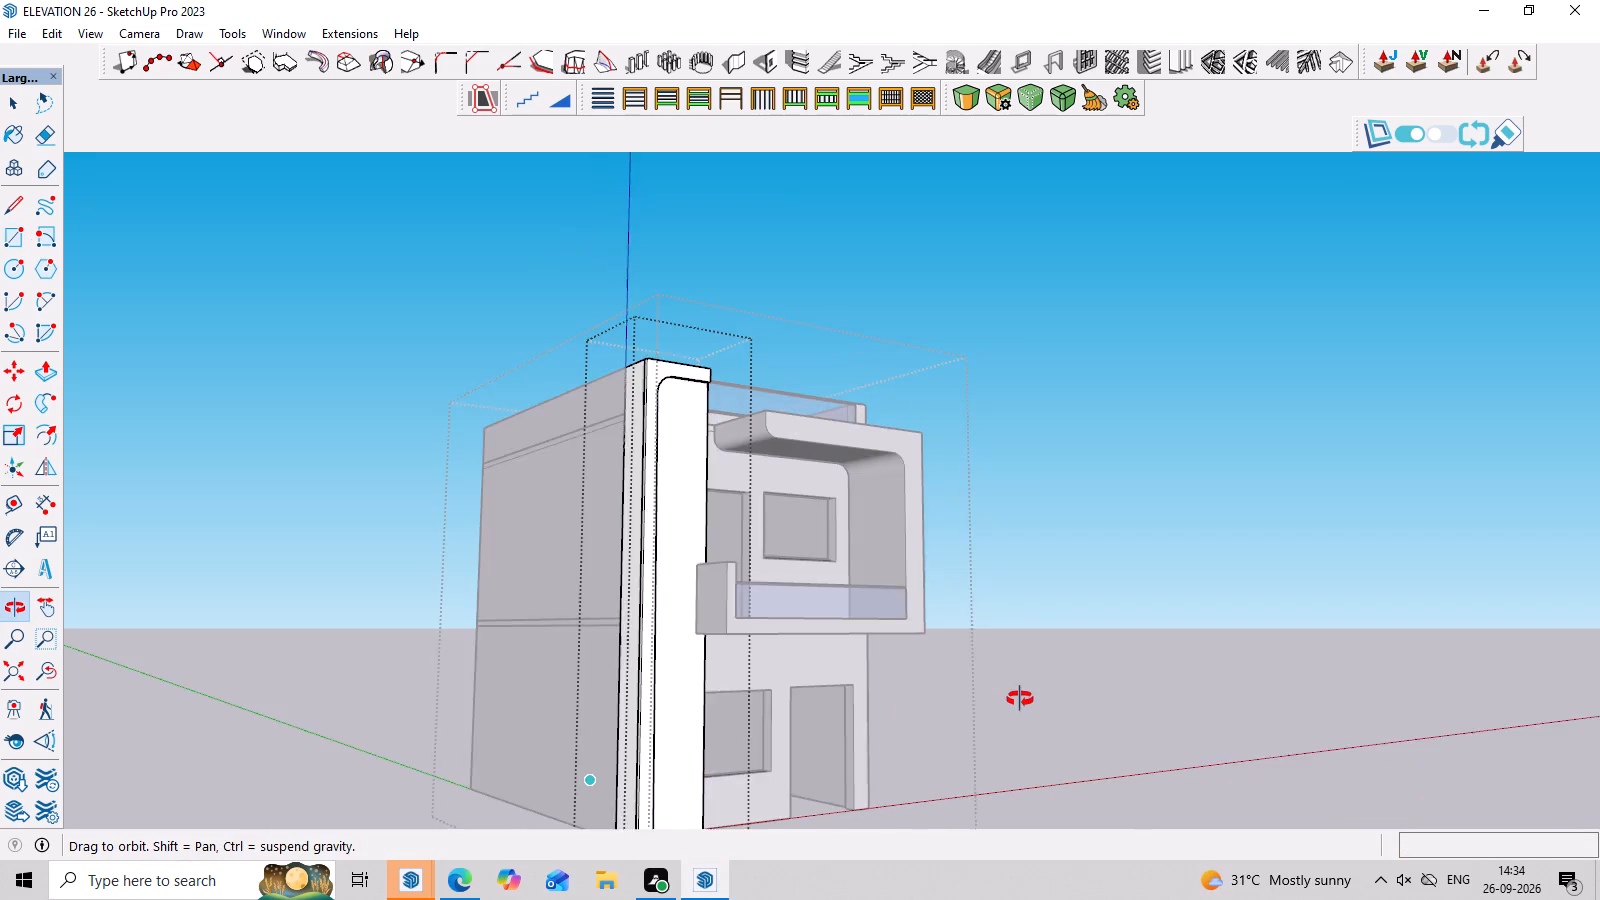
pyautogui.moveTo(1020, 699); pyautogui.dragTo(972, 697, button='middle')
# Undo the edge deletions to restore the complete rectangle on the pillar's front face, and leave the pillar group.
pyautogui.hotkey('ctrl', 'z')
pyautogui.hotkey('ctrl', 'z')
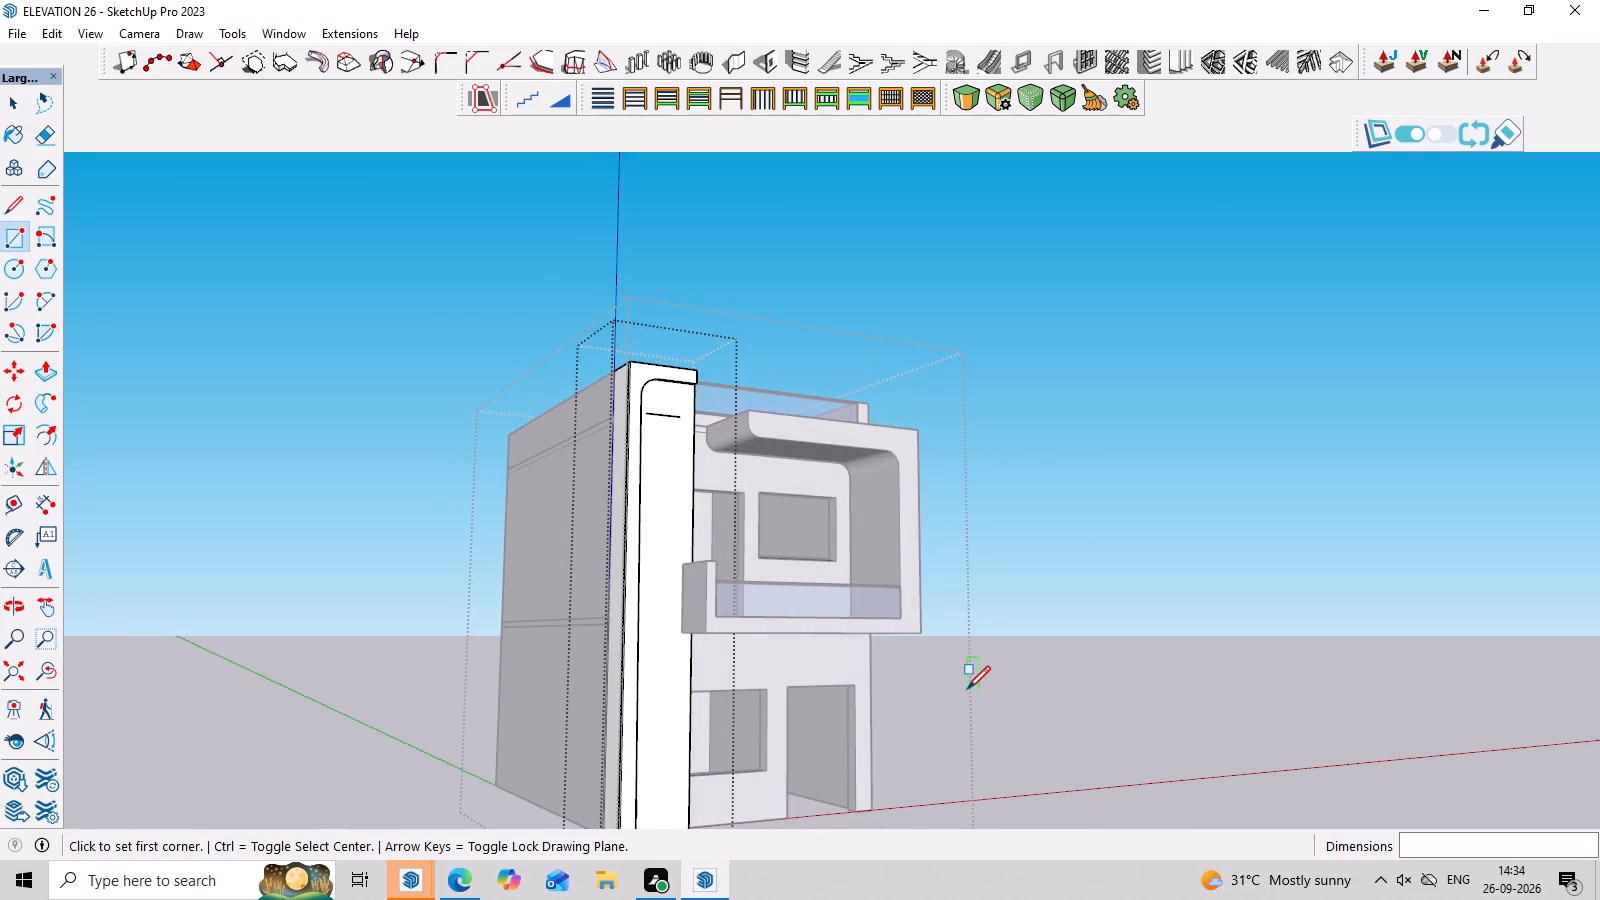
pyautogui.hotkey('ctrl', 'z')
pyautogui.hotkey('ctrl', 'z')
pyautogui.press('space')
pyautogui.moveTo(1136, 562); pyautogui.dragTo(1002, 611, button='middle')
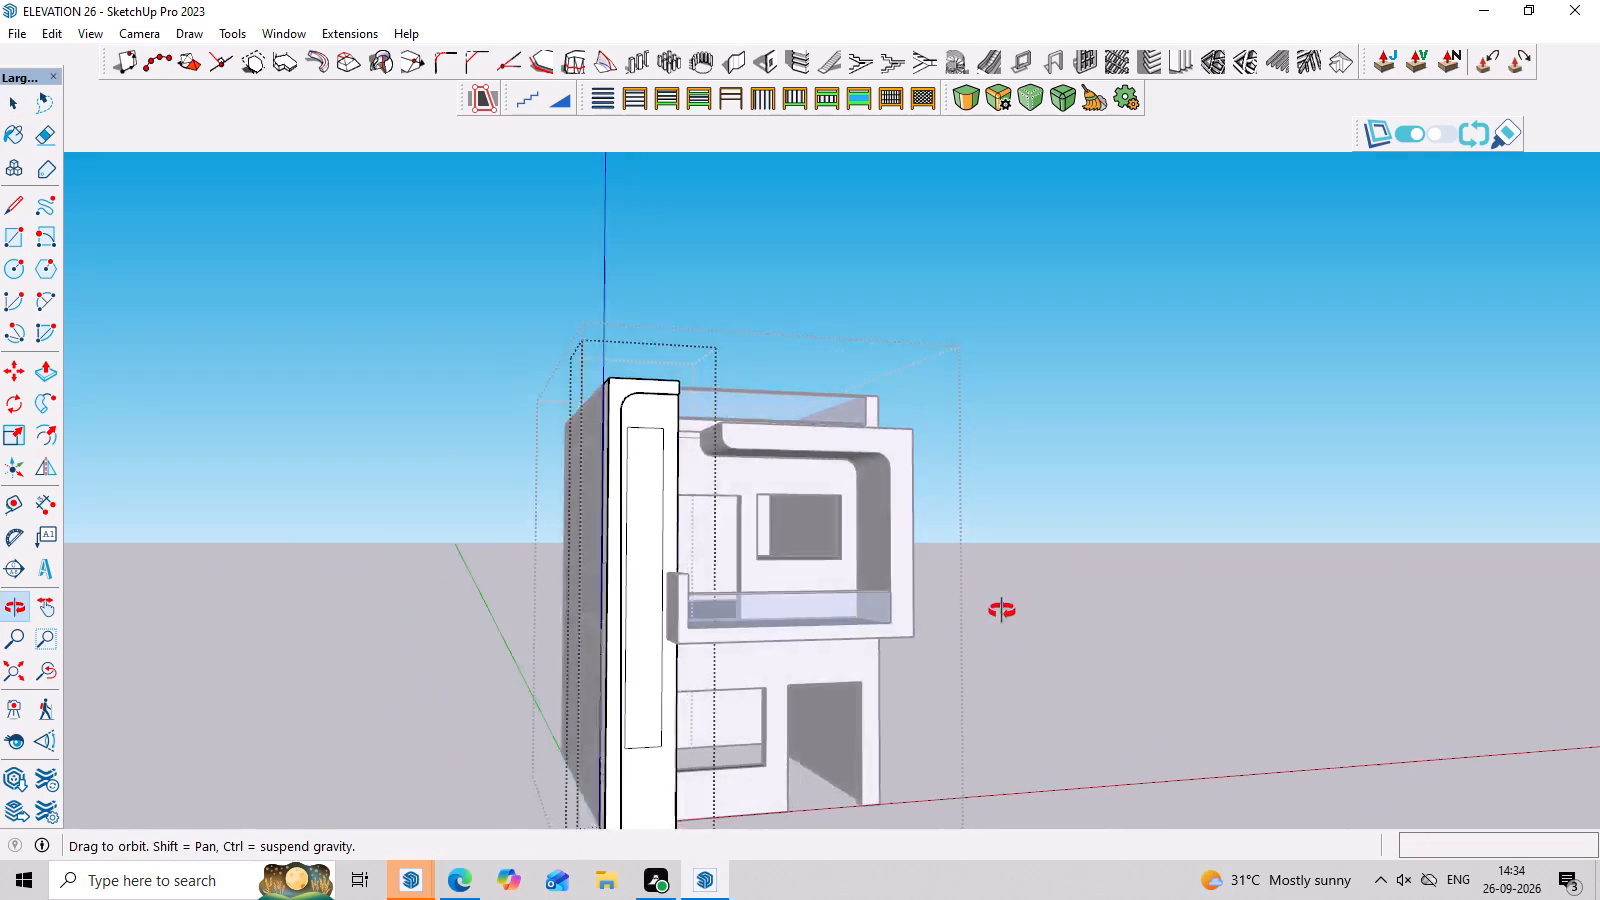
pyautogui.moveTo(1002, 611); pyautogui.dragTo(915, 632, button='middle')
pyautogui.scroll(2, 1035, 555)
pyautogui.click(1035, 555)
pyautogui.press('space')
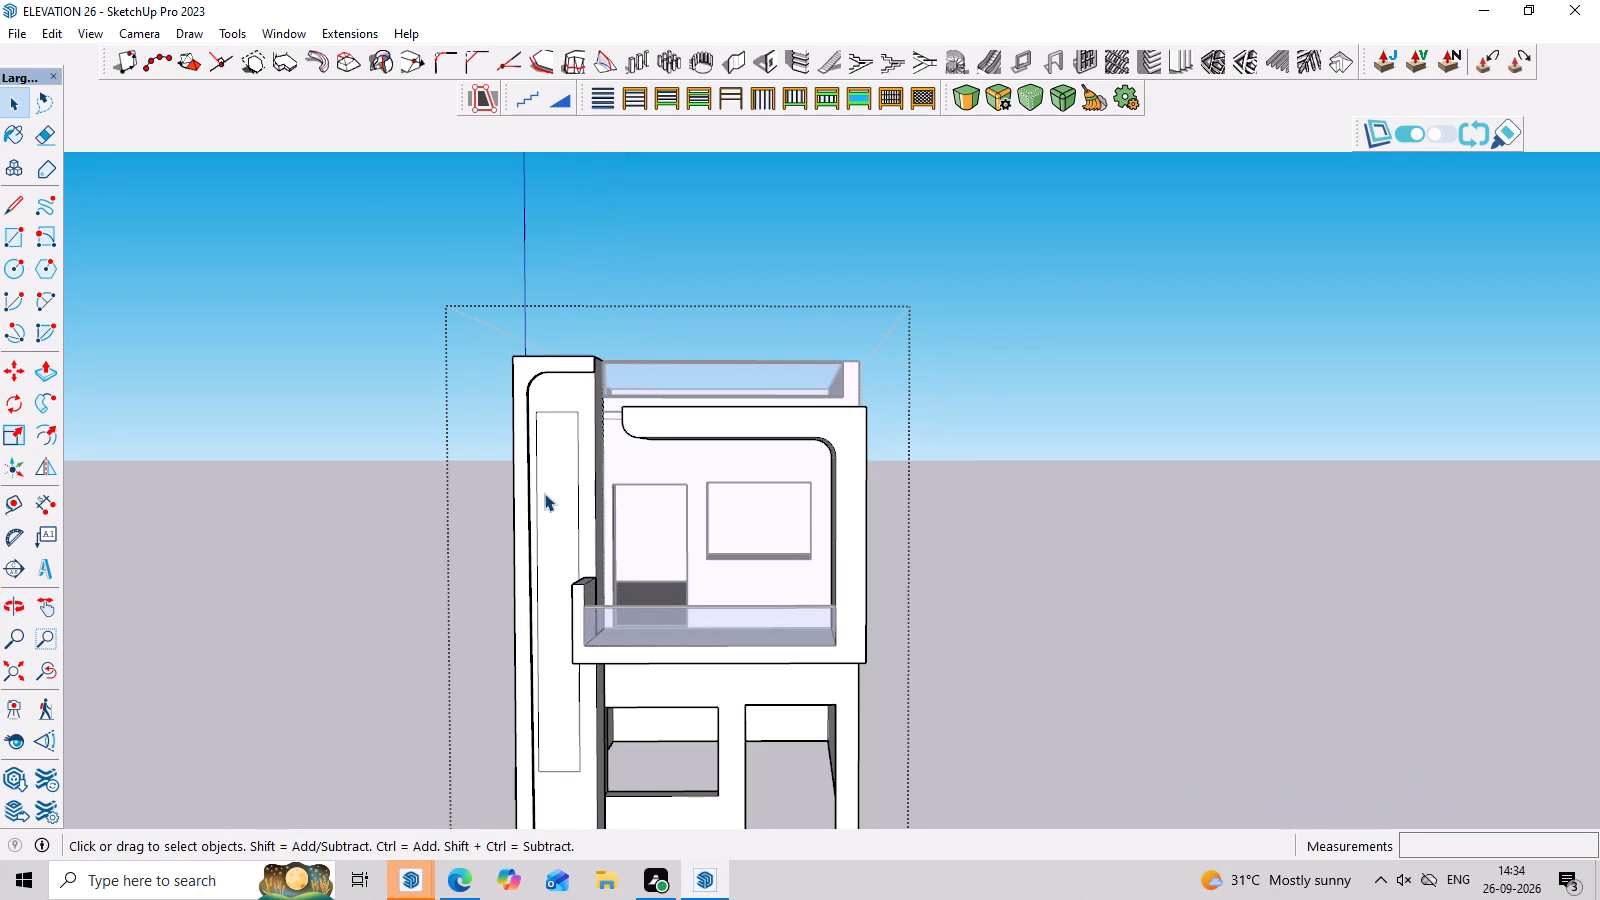
# Open the pillar group and offset the tall front rectangle about 2" inward.
pyautogui.click(547, 493)
pyautogui.scroll(3, 548, 501)
pyautogui.click(561, 501)
pyautogui.scroll(3, 561, 501)
pyautogui.doubleClick(561, 501)
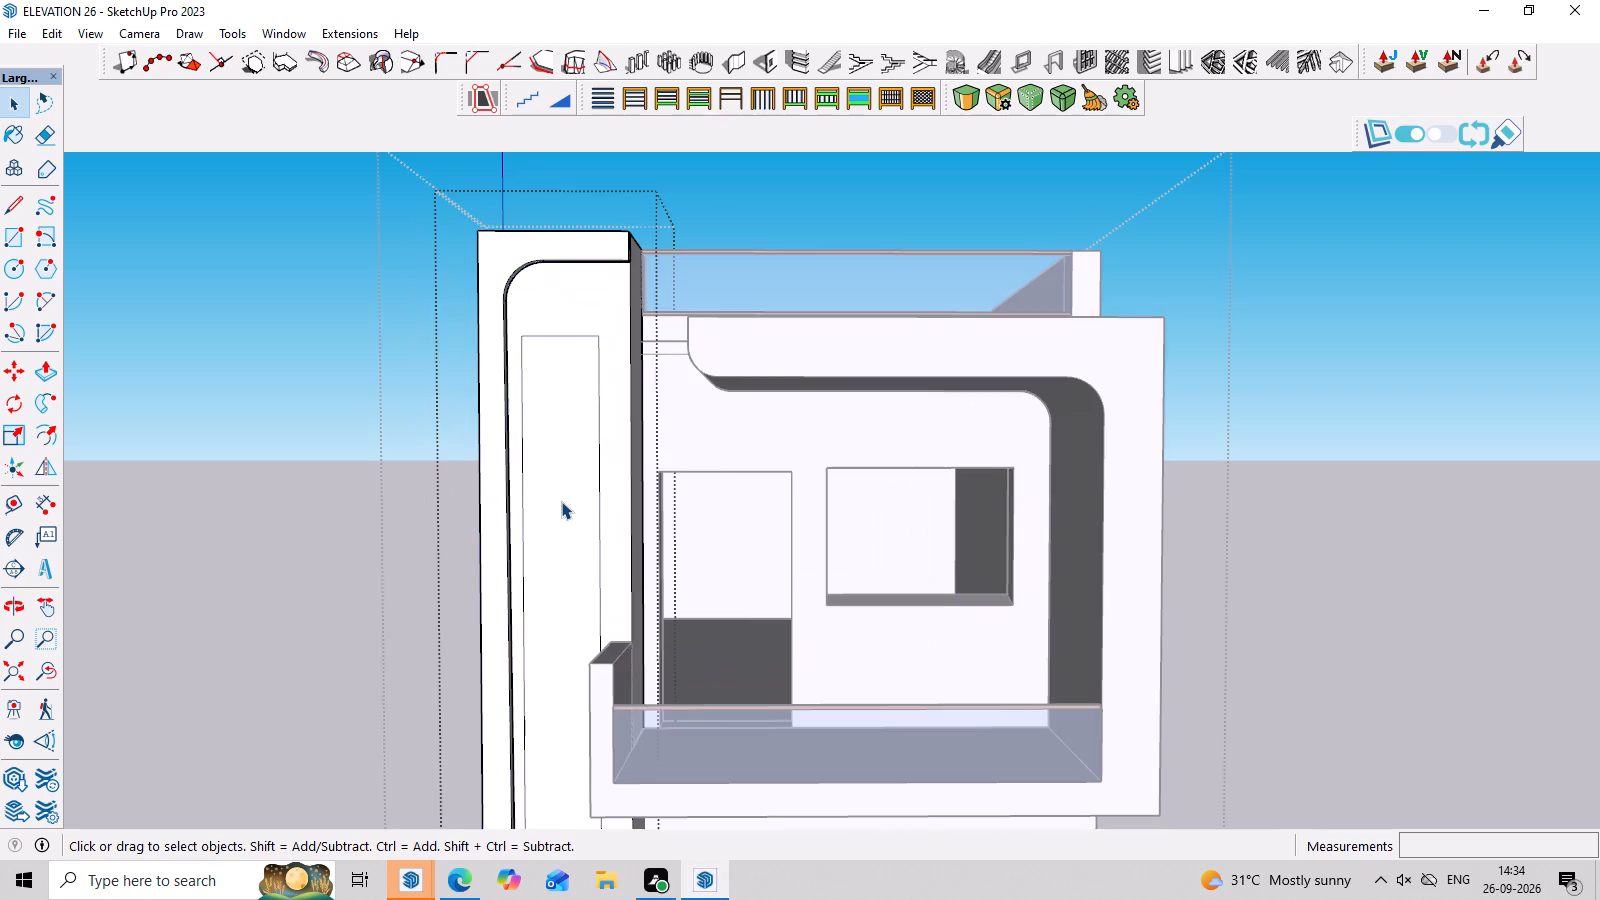
pyautogui.click(561, 501)
pyautogui.moveTo(561, 501); pyautogui.dragTo(561, 565, button='middle')
pyautogui.click(566, 513)
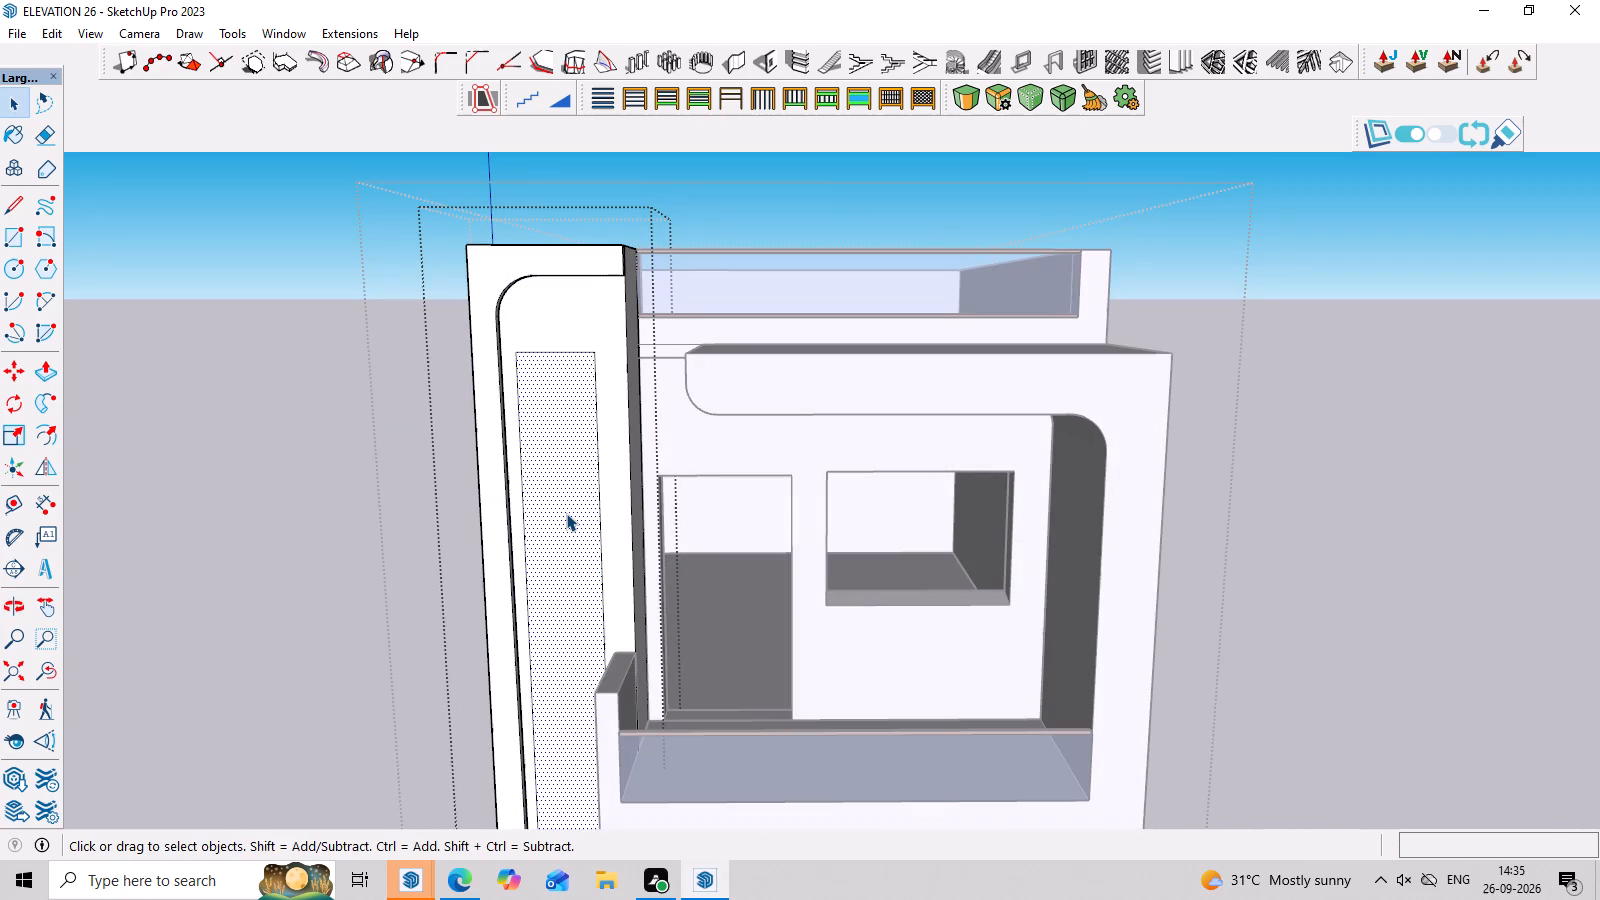
pyautogui.press('f')
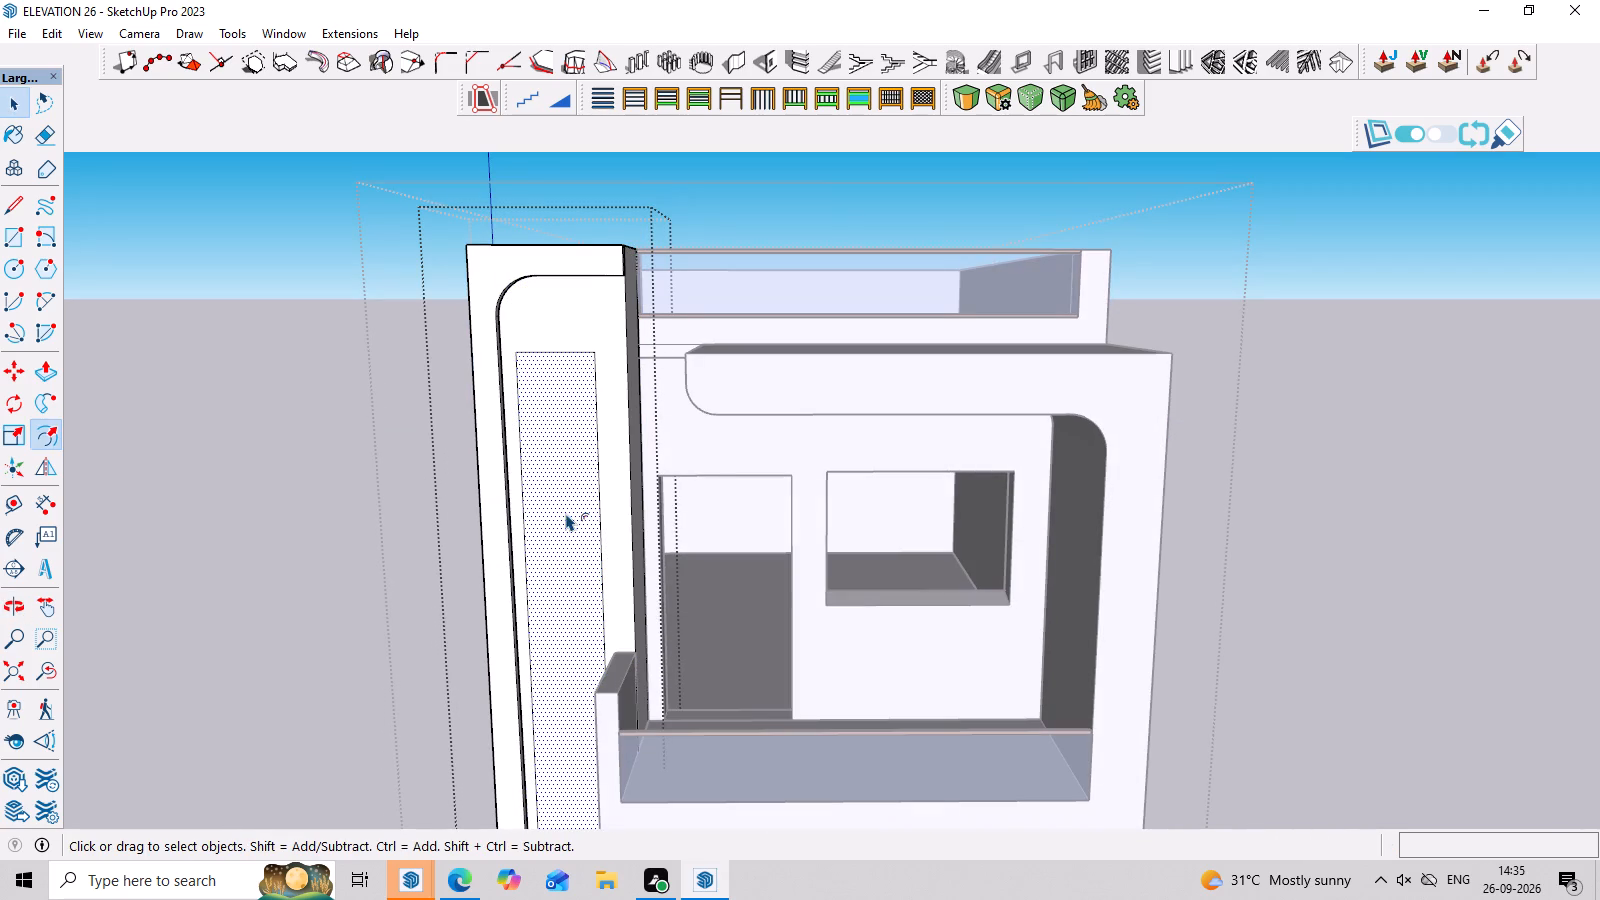
pyautogui.click(530, 463)
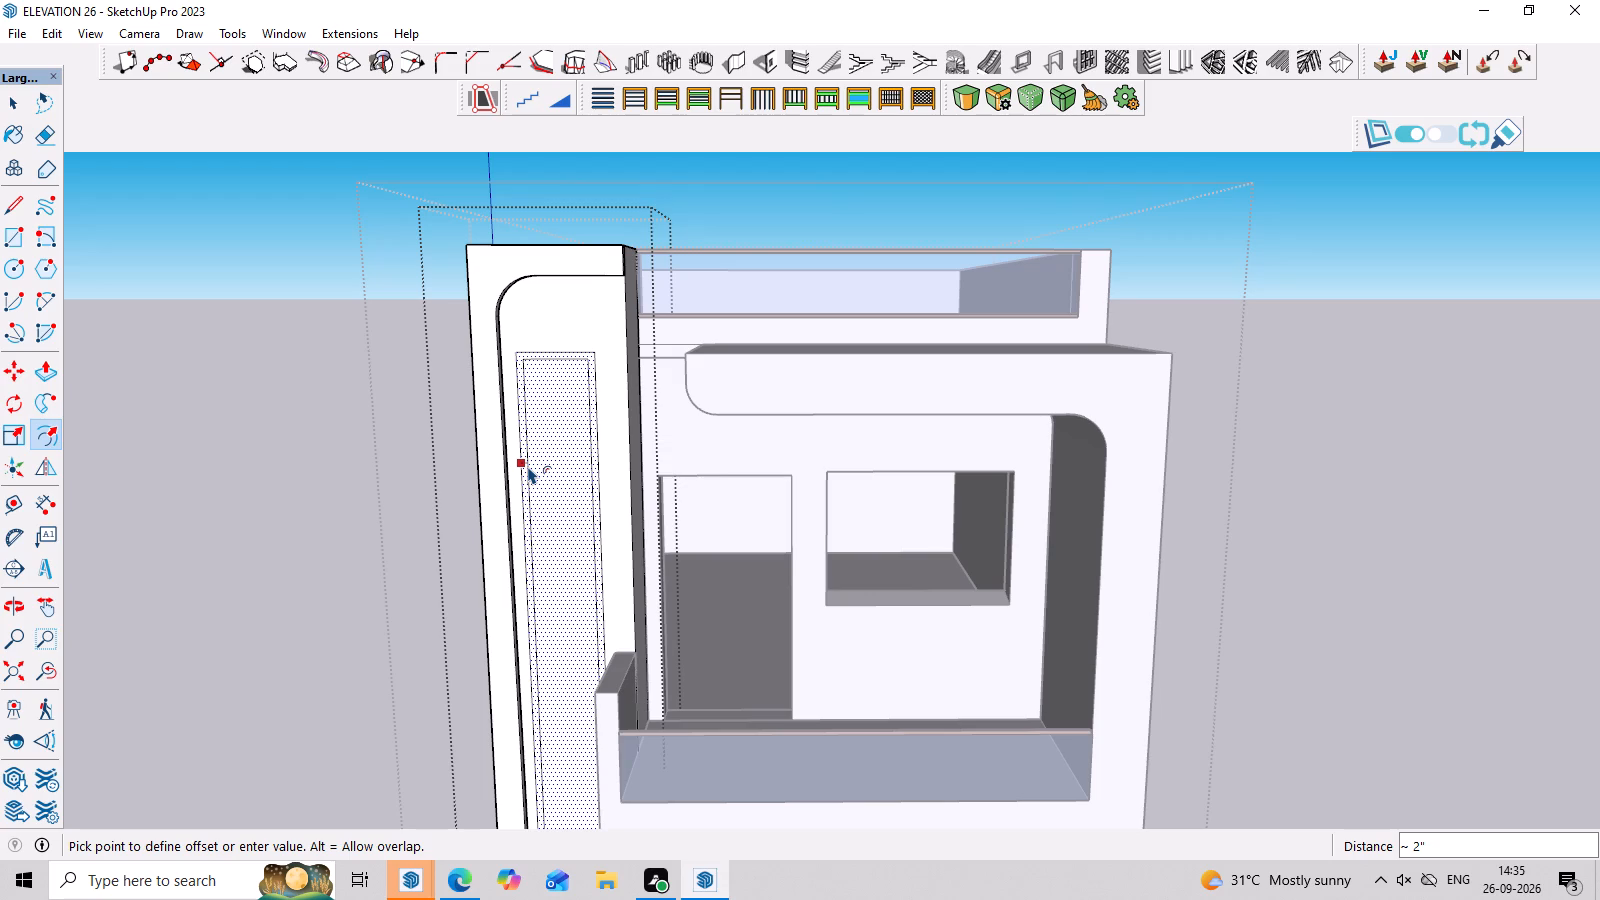
pyautogui.scroll(1, 531, 466)
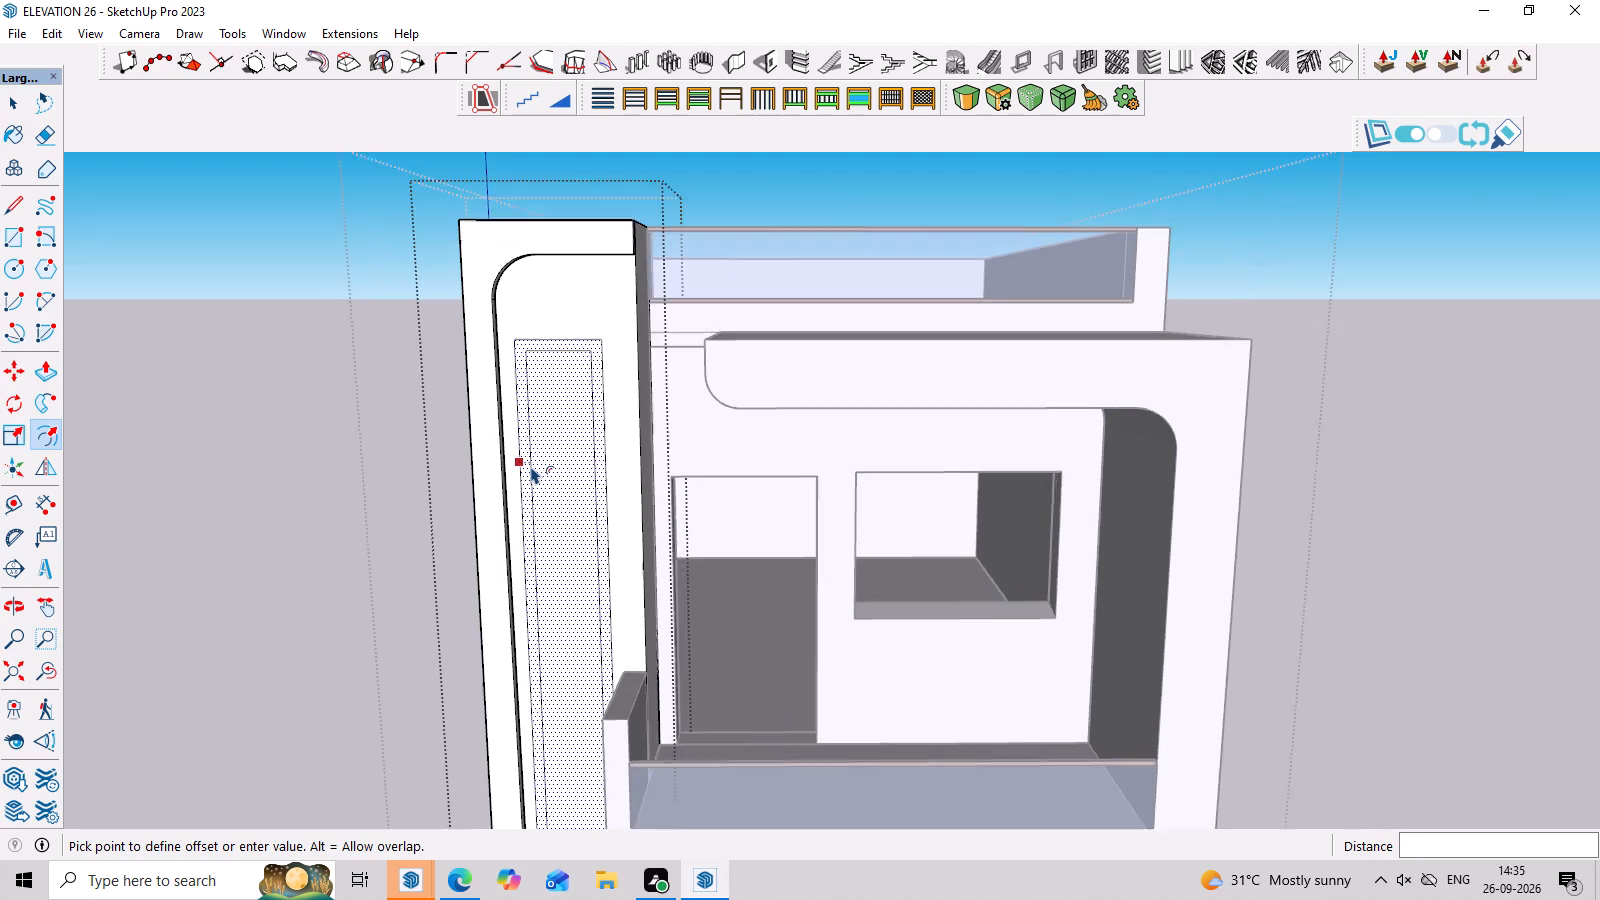
pyautogui.scroll(2, 531, 466)
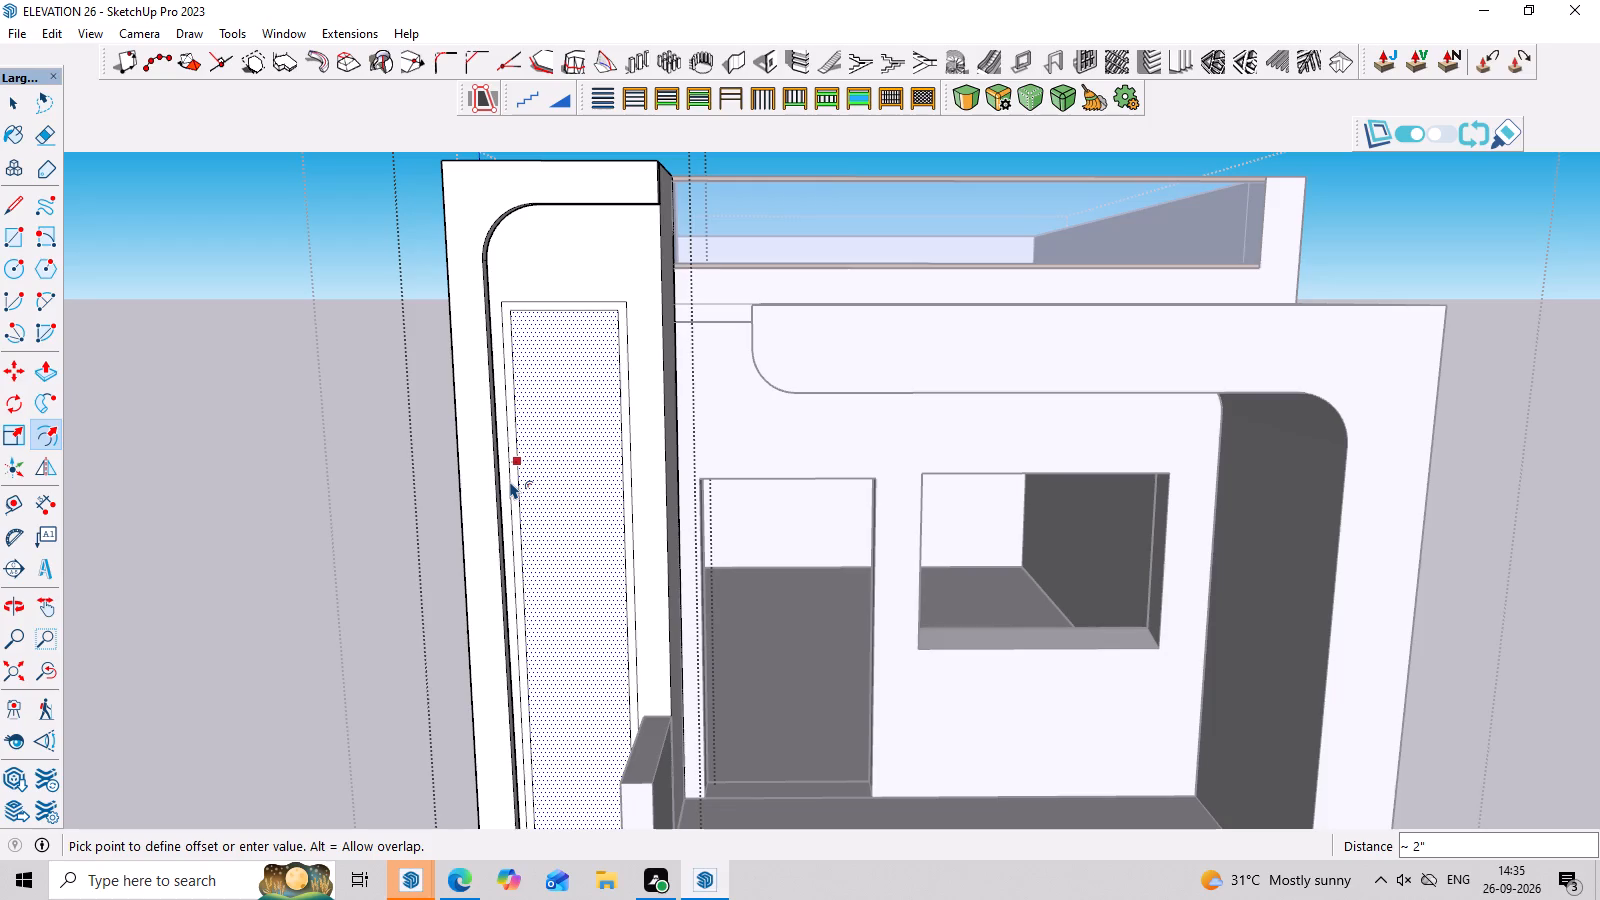
pyautogui.scroll(-9, 510, 481)
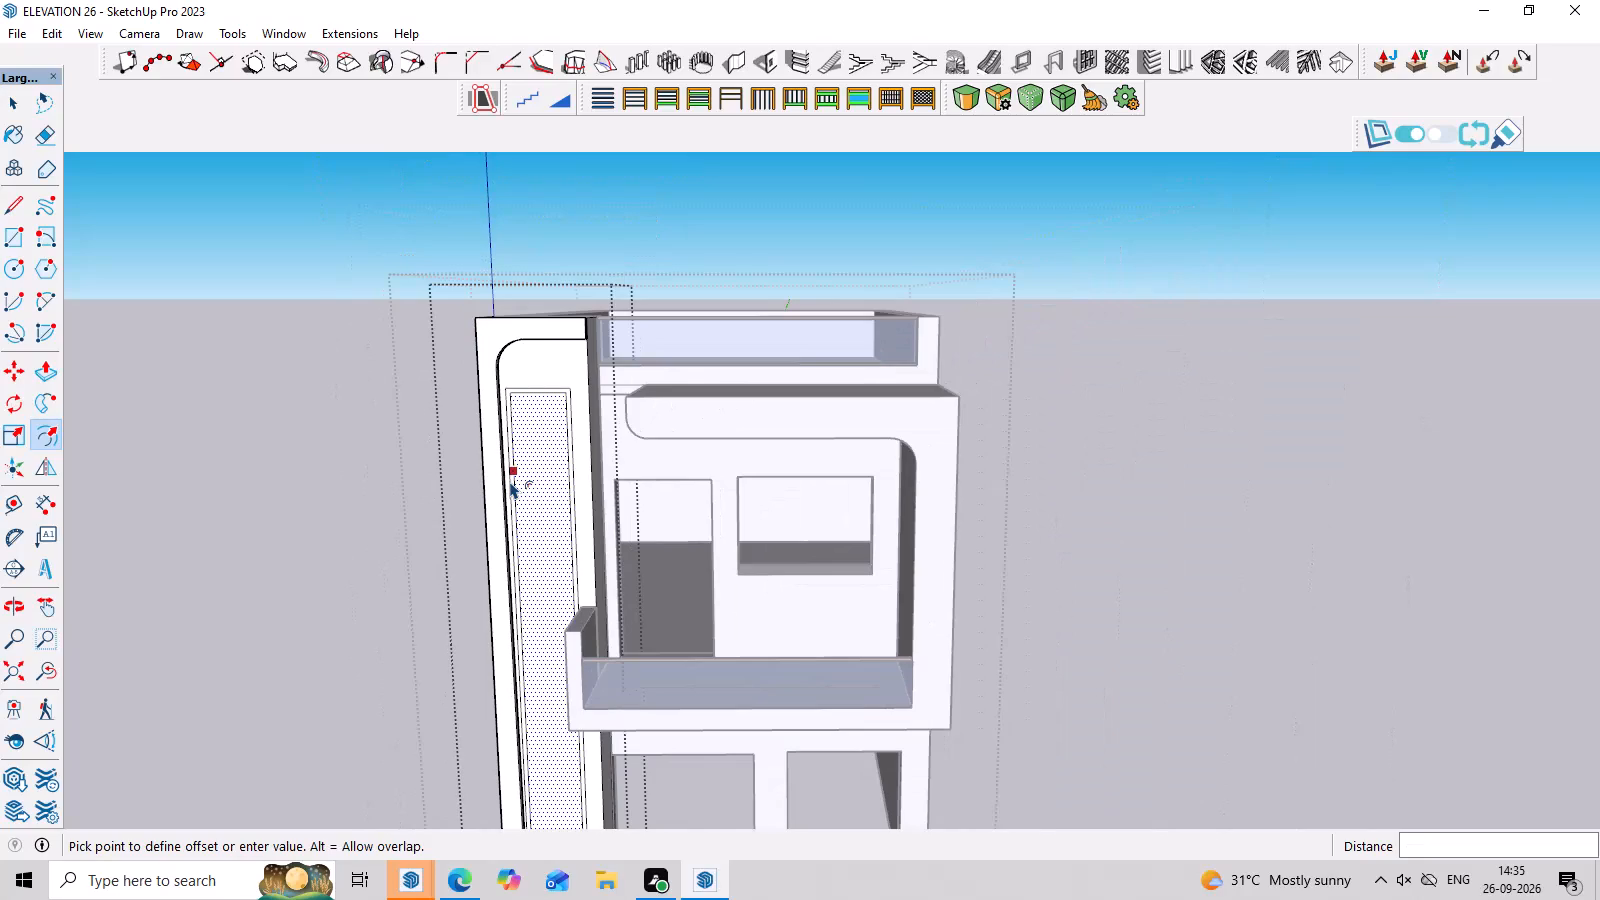
pyautogui.click(510, 481)
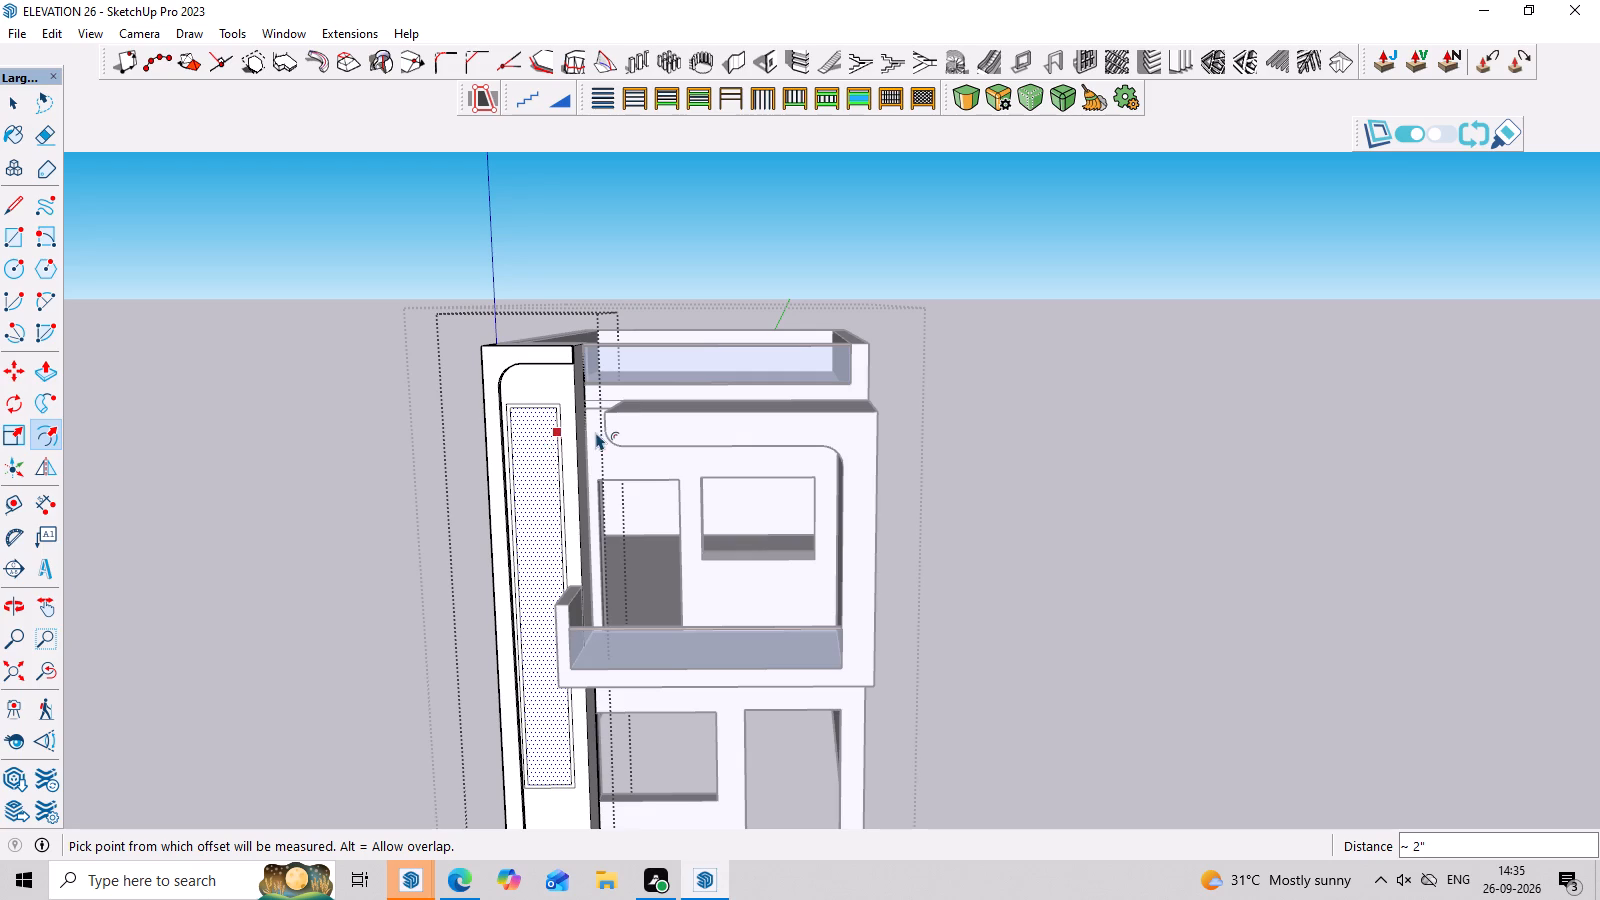
# Offset the inner rectangle on the pillar's front face another 2" or so inward.
pyautogui.scroll(10, 560, 425)
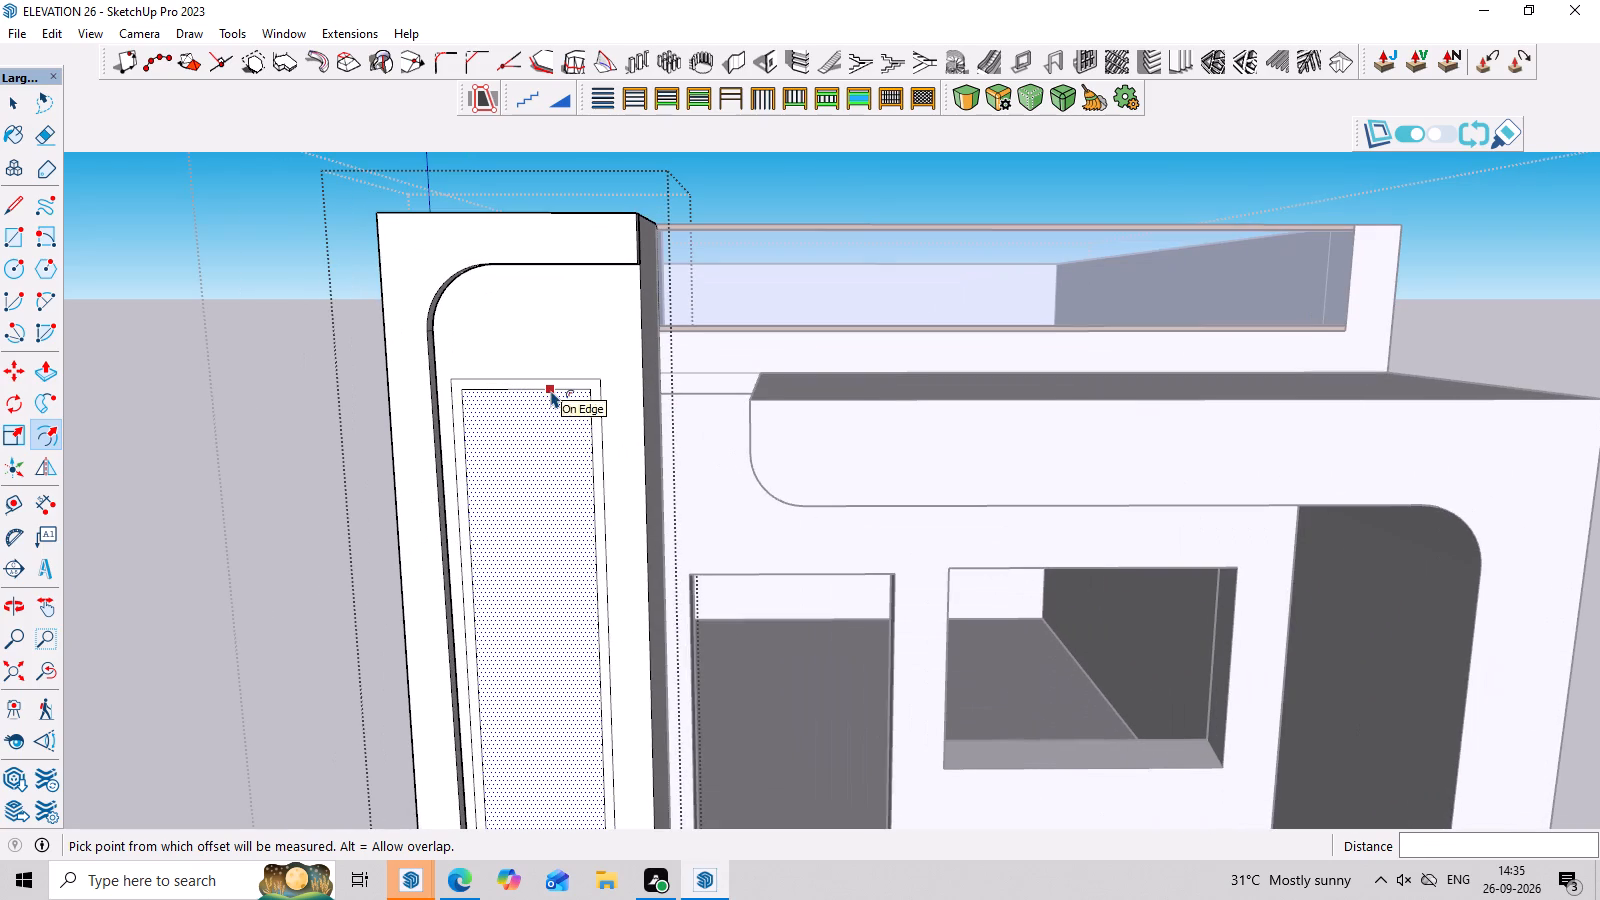
pyautogui.click(551, 390)
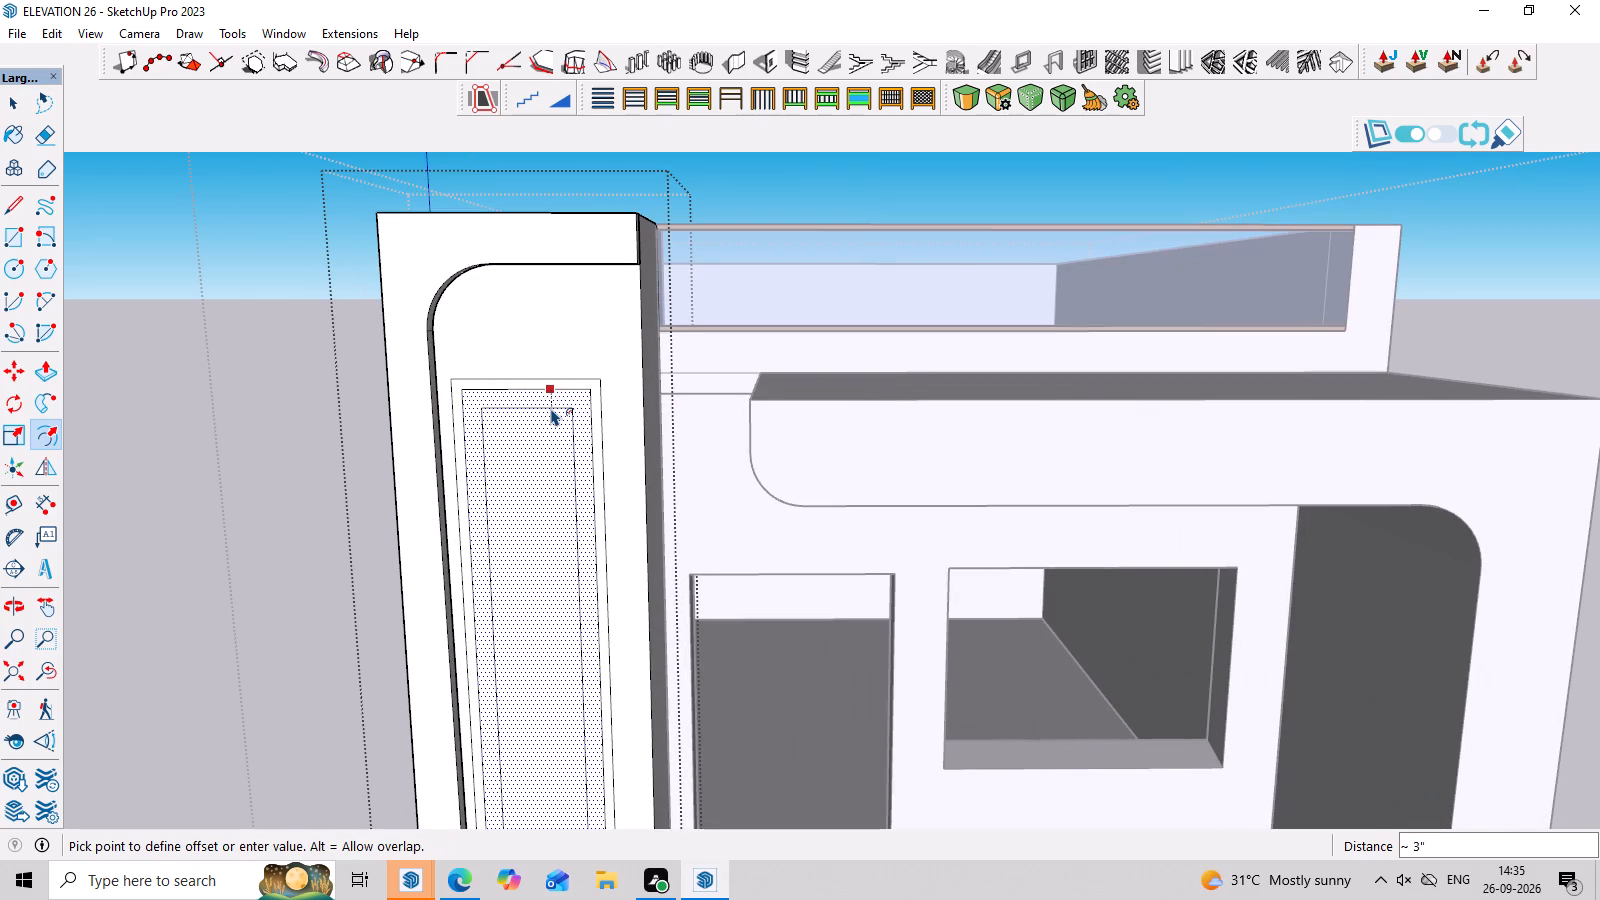
pyautogui.click(551, 399)
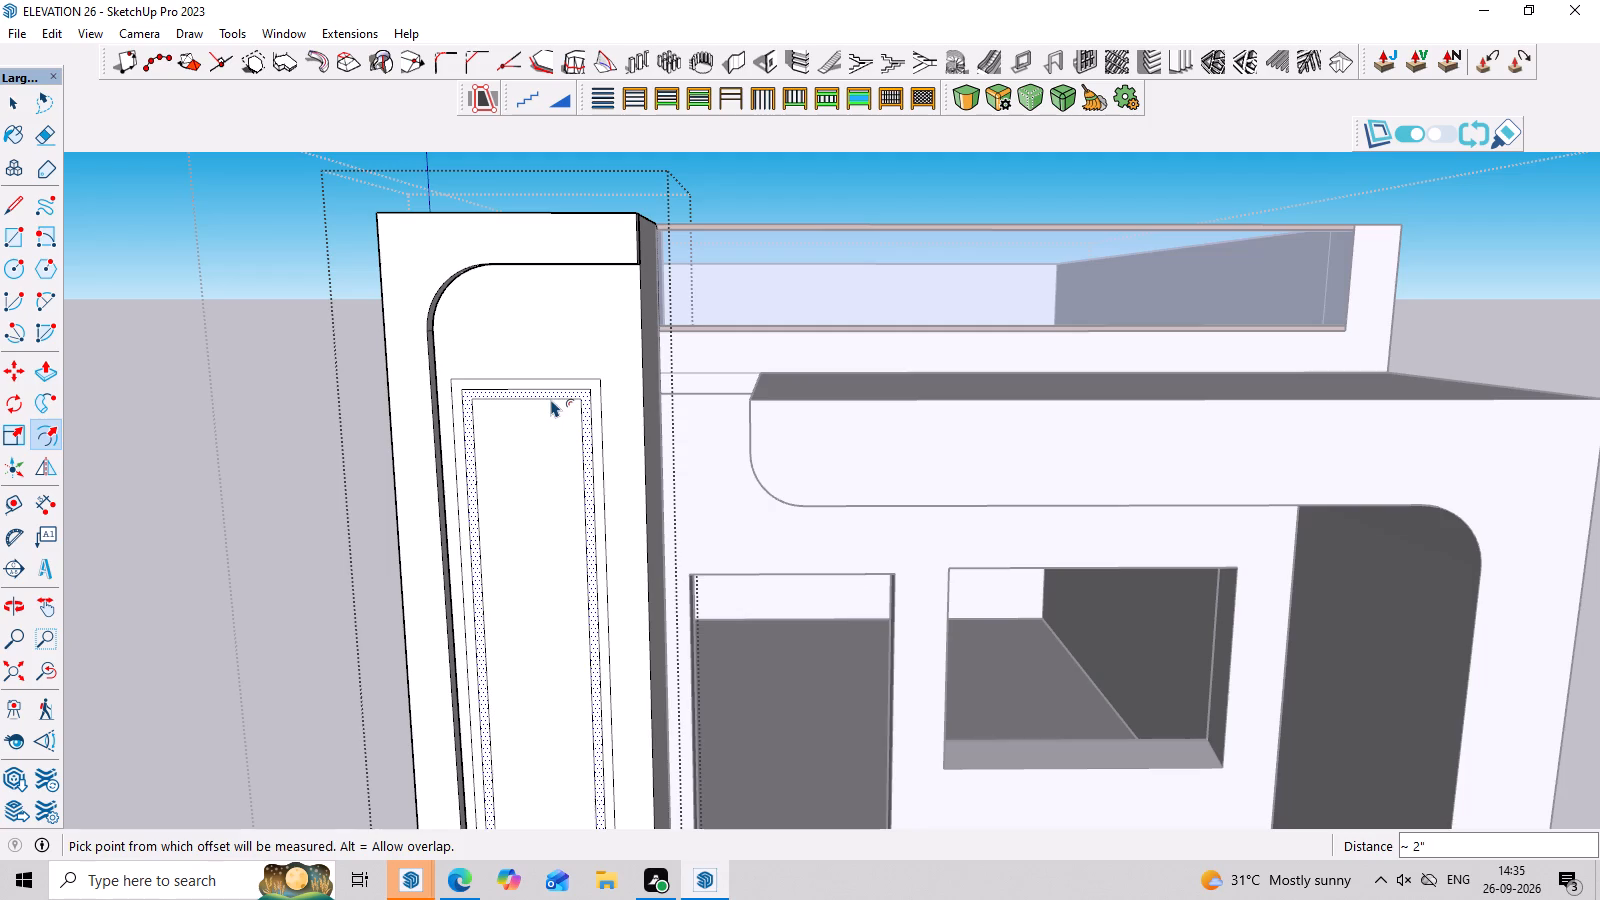
pyautogui.press('space')
# Select the innermost panel face on the pillar and add a new tray containing only Materials.
pyautogui.scroll(-13, 486, 488)
pyautogui.moveTo(1277, 564); pyautogui.dragTo(1319, 541, button='middle')
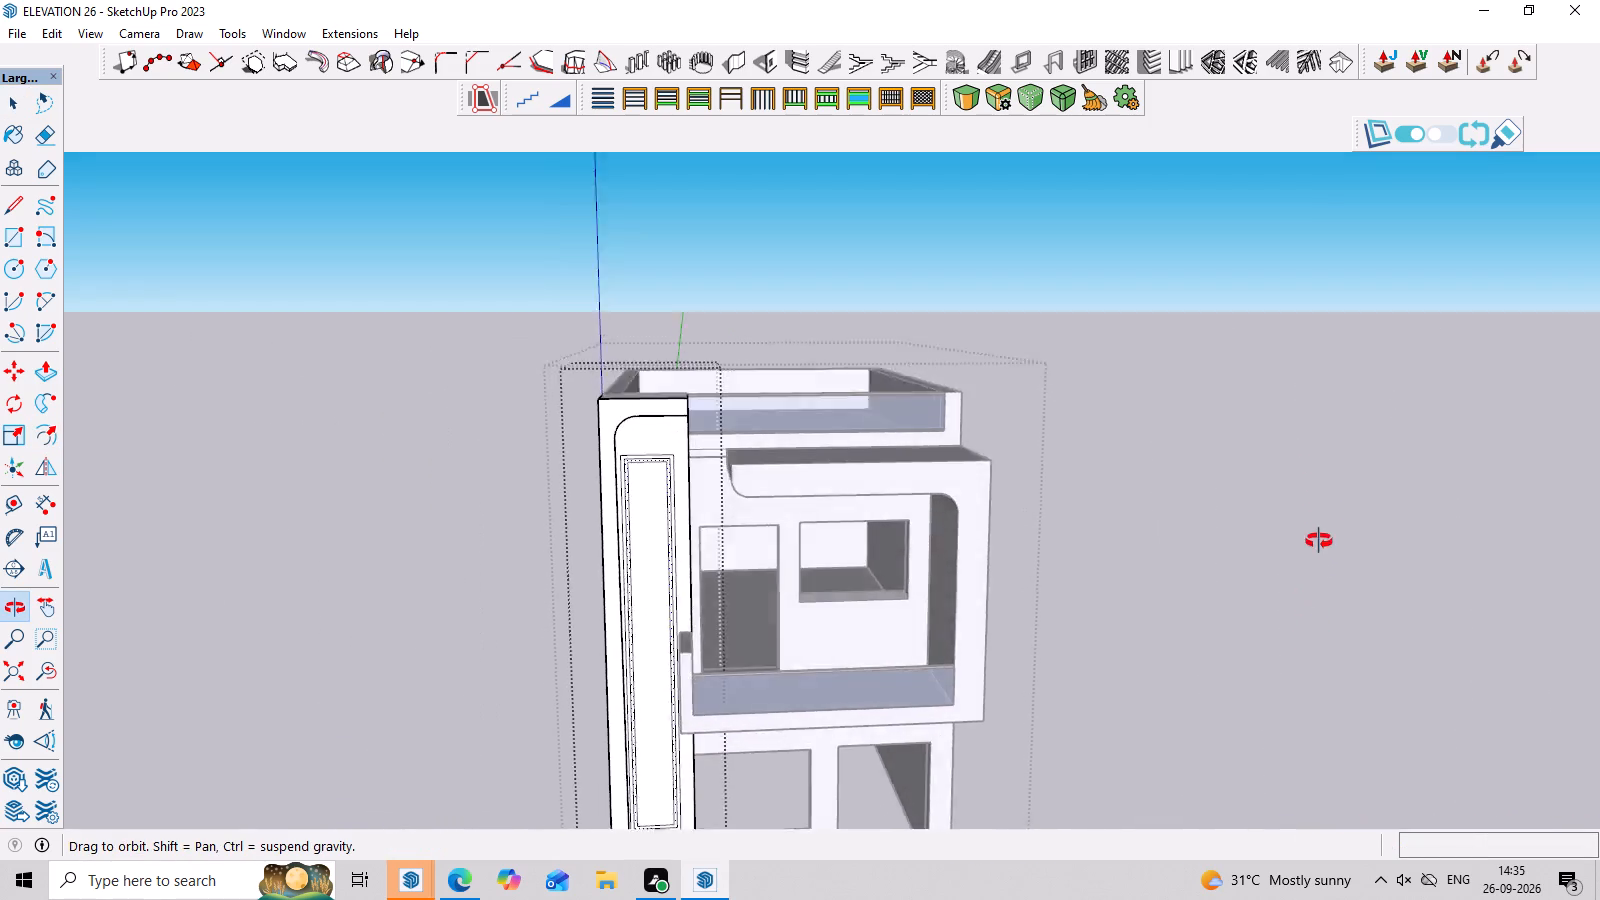
pyautogui.moveTo(1319, 541); pyautogui.dragTo(1312, 424, button='middle')
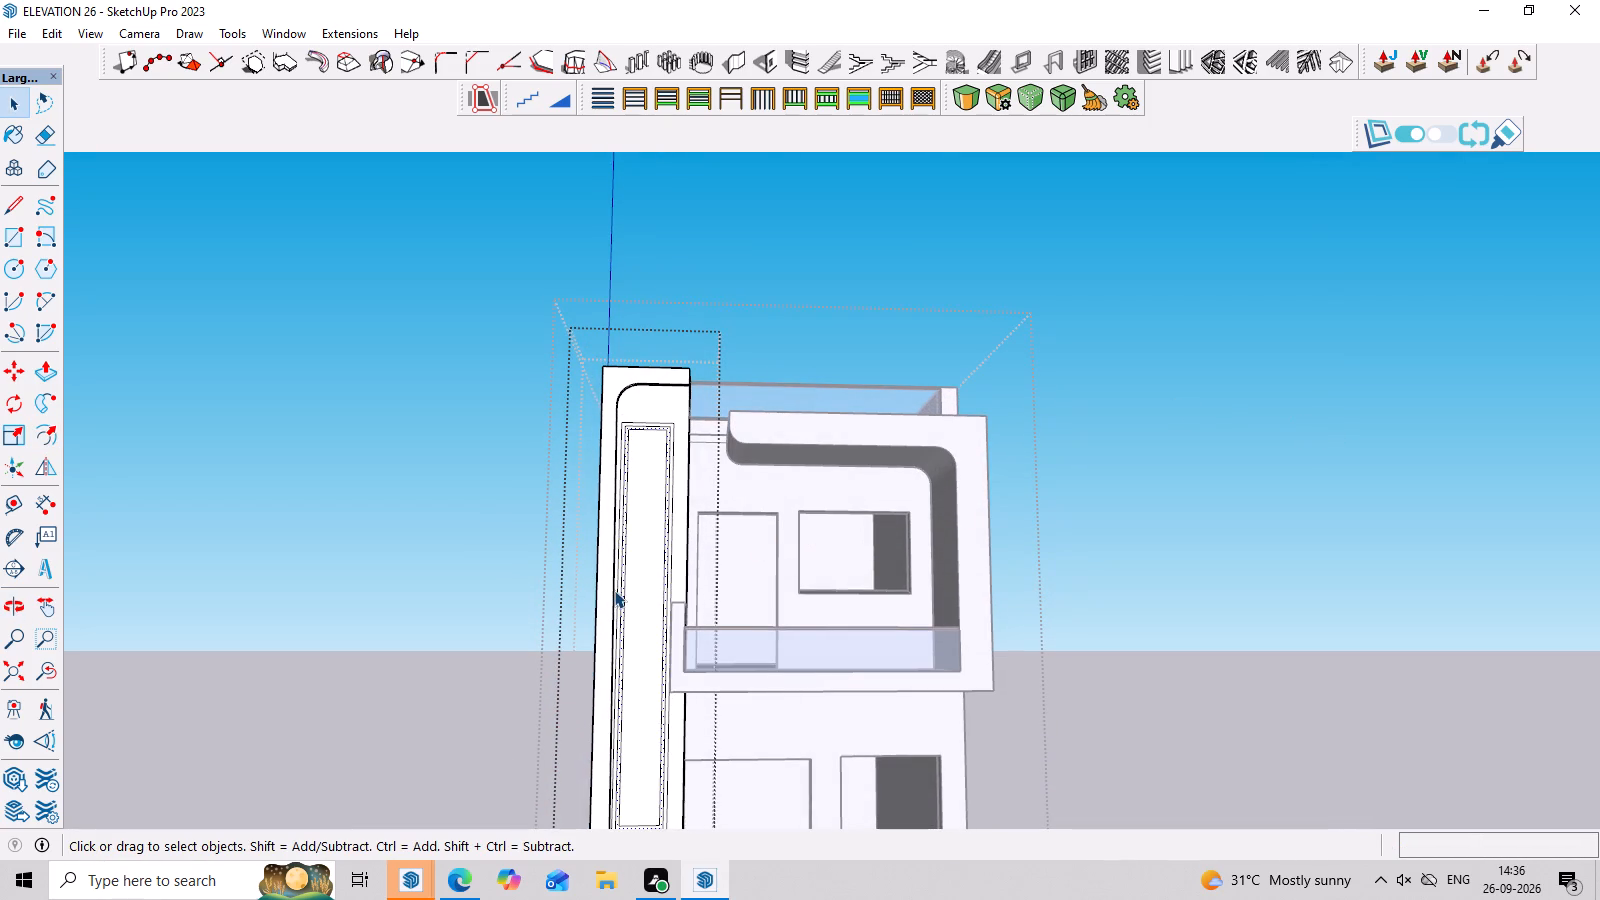
pyautogui.click(652, 551)
pyautogui.scroll(2, 650, 563)
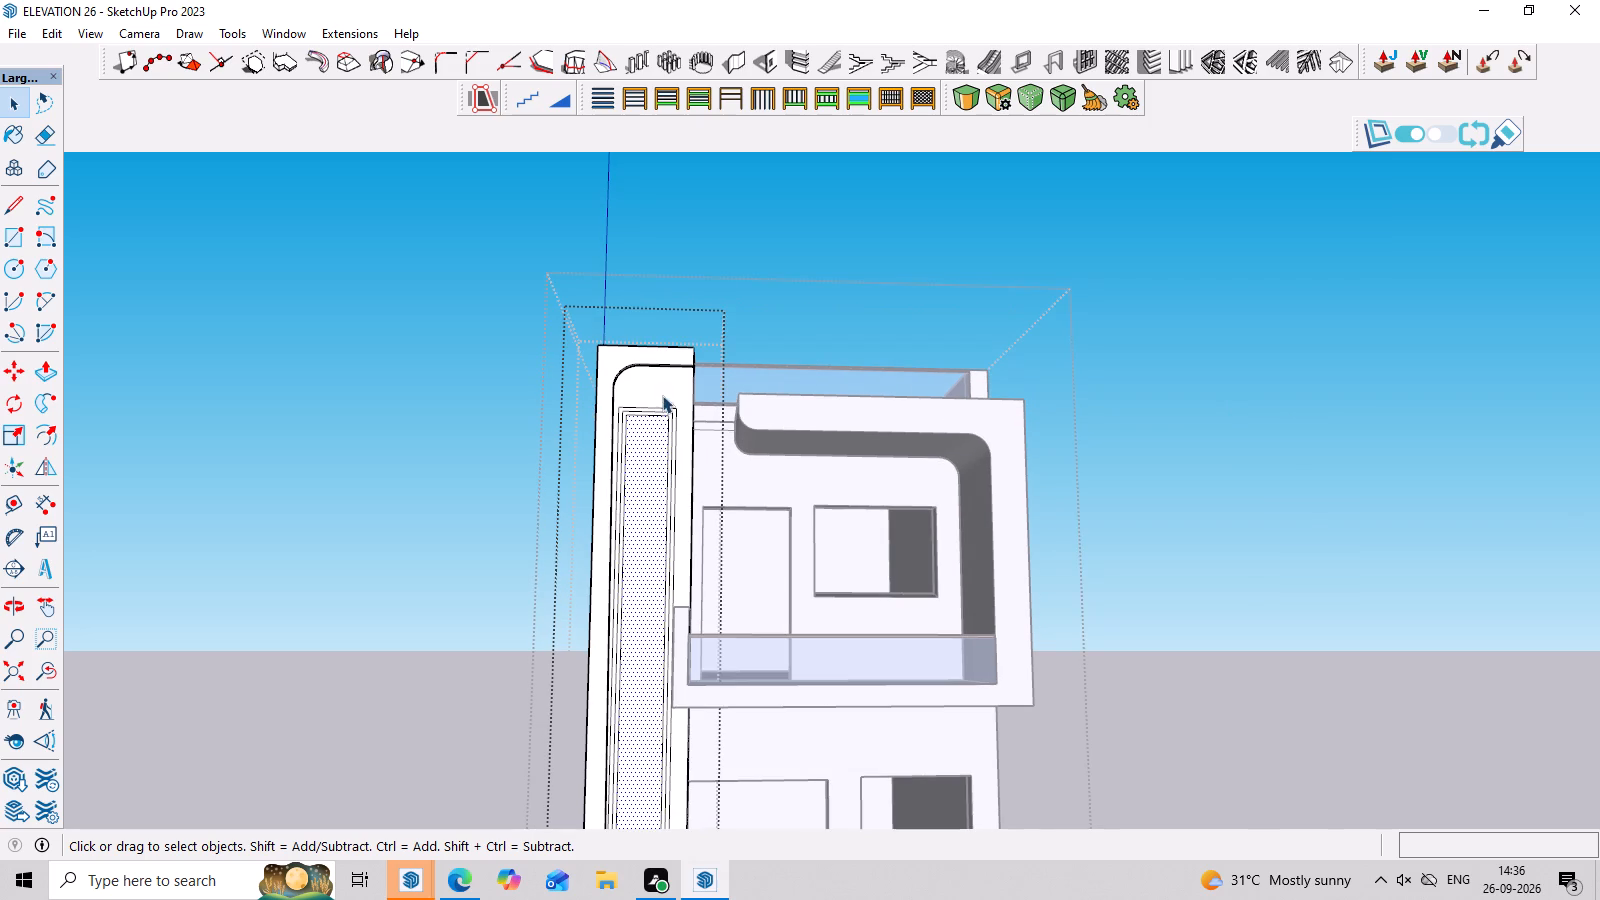
pyautogui.scroll(7, 661, 395)
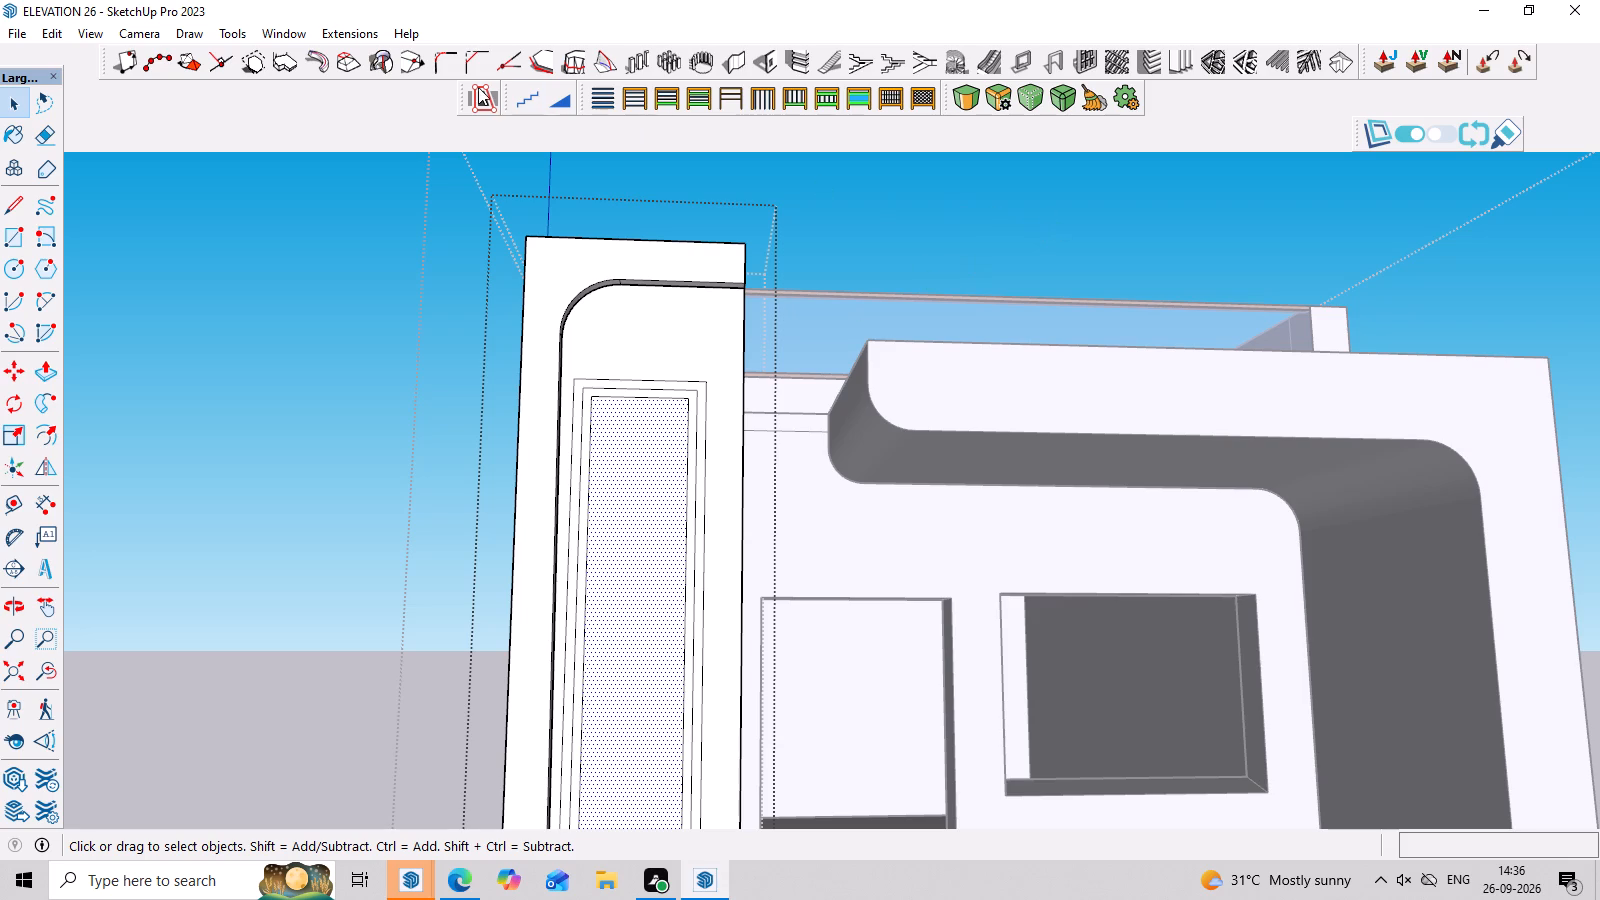
pyautogui.click(286, 29)
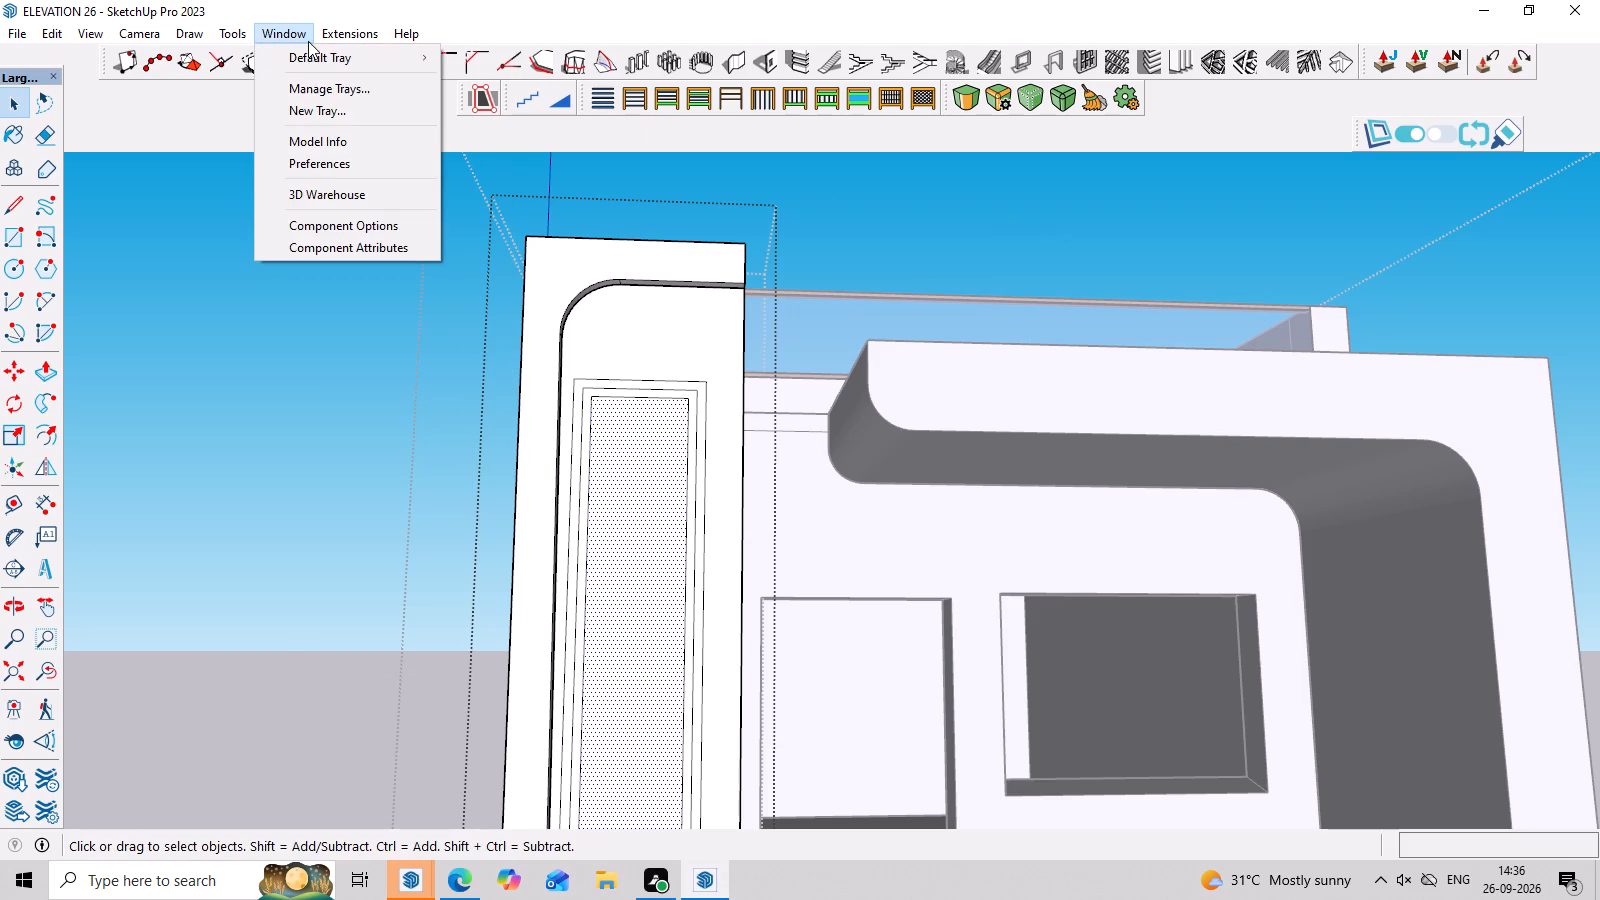
pyautogui.click(314, 112)
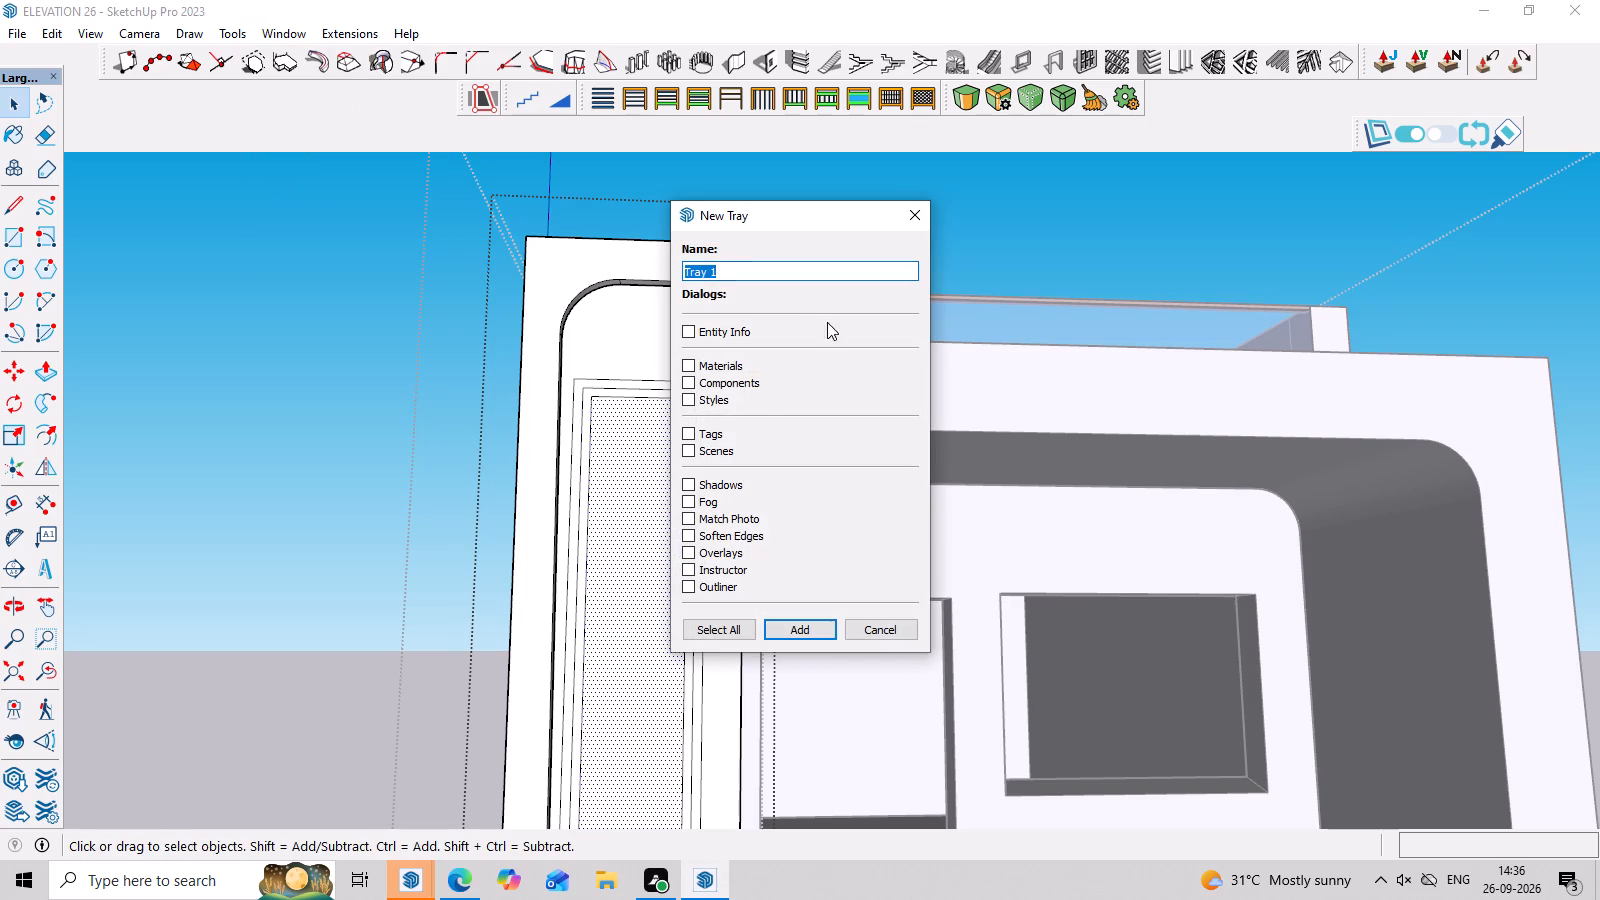
pyautogui.click(775, 357)
pyautogui.click(772, 362)
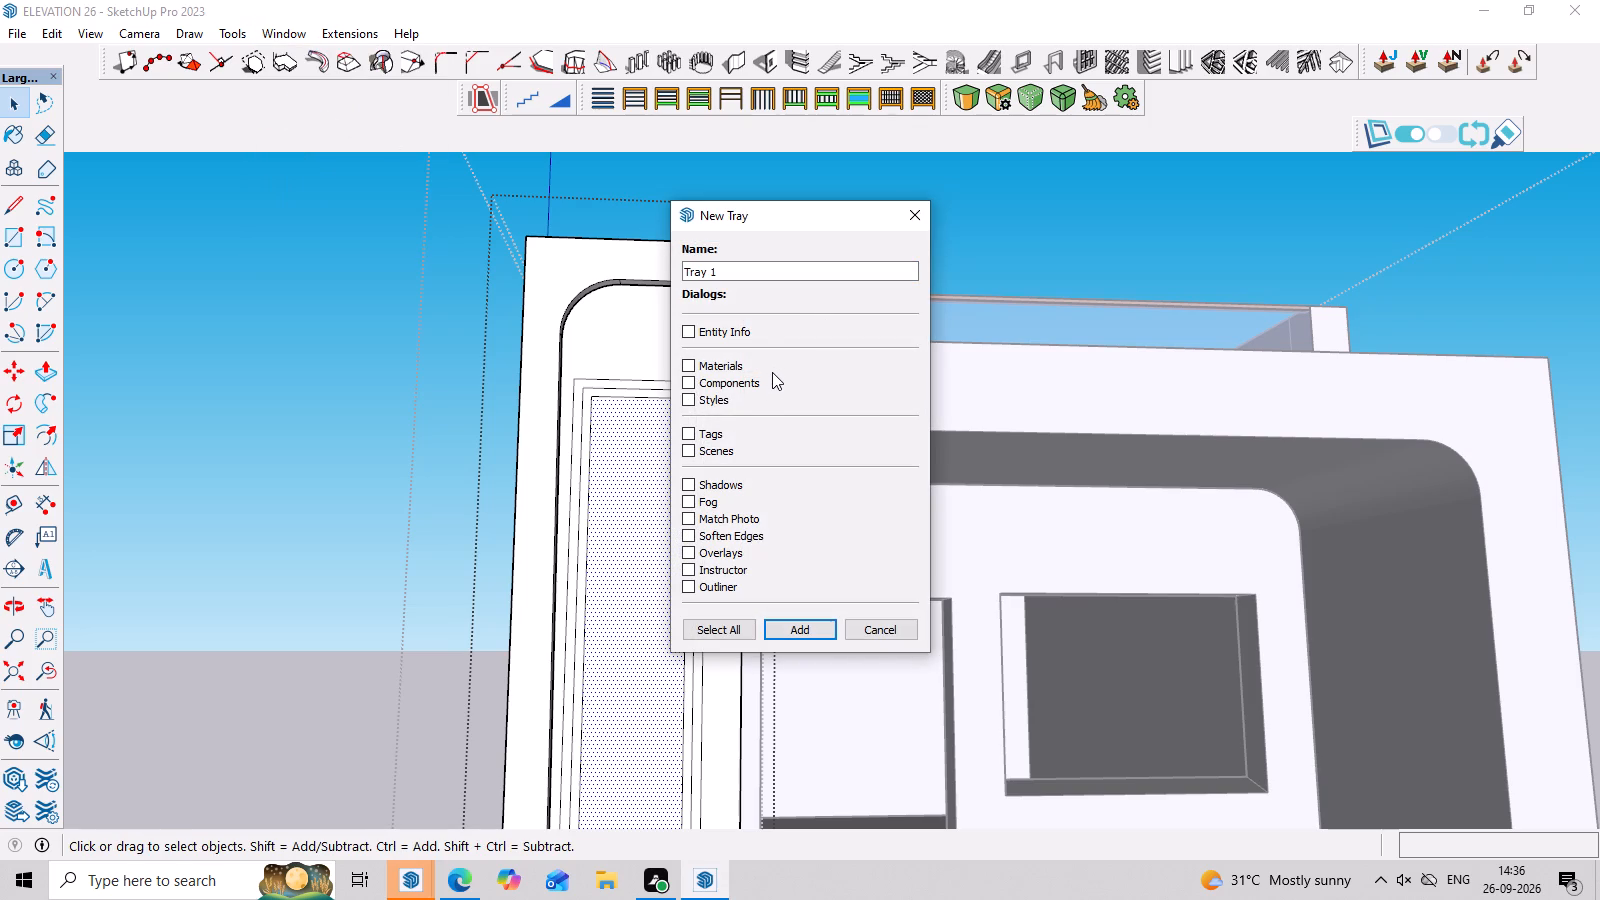
pyautogui.click(690, 365)
pyautogui.click(798, 635)
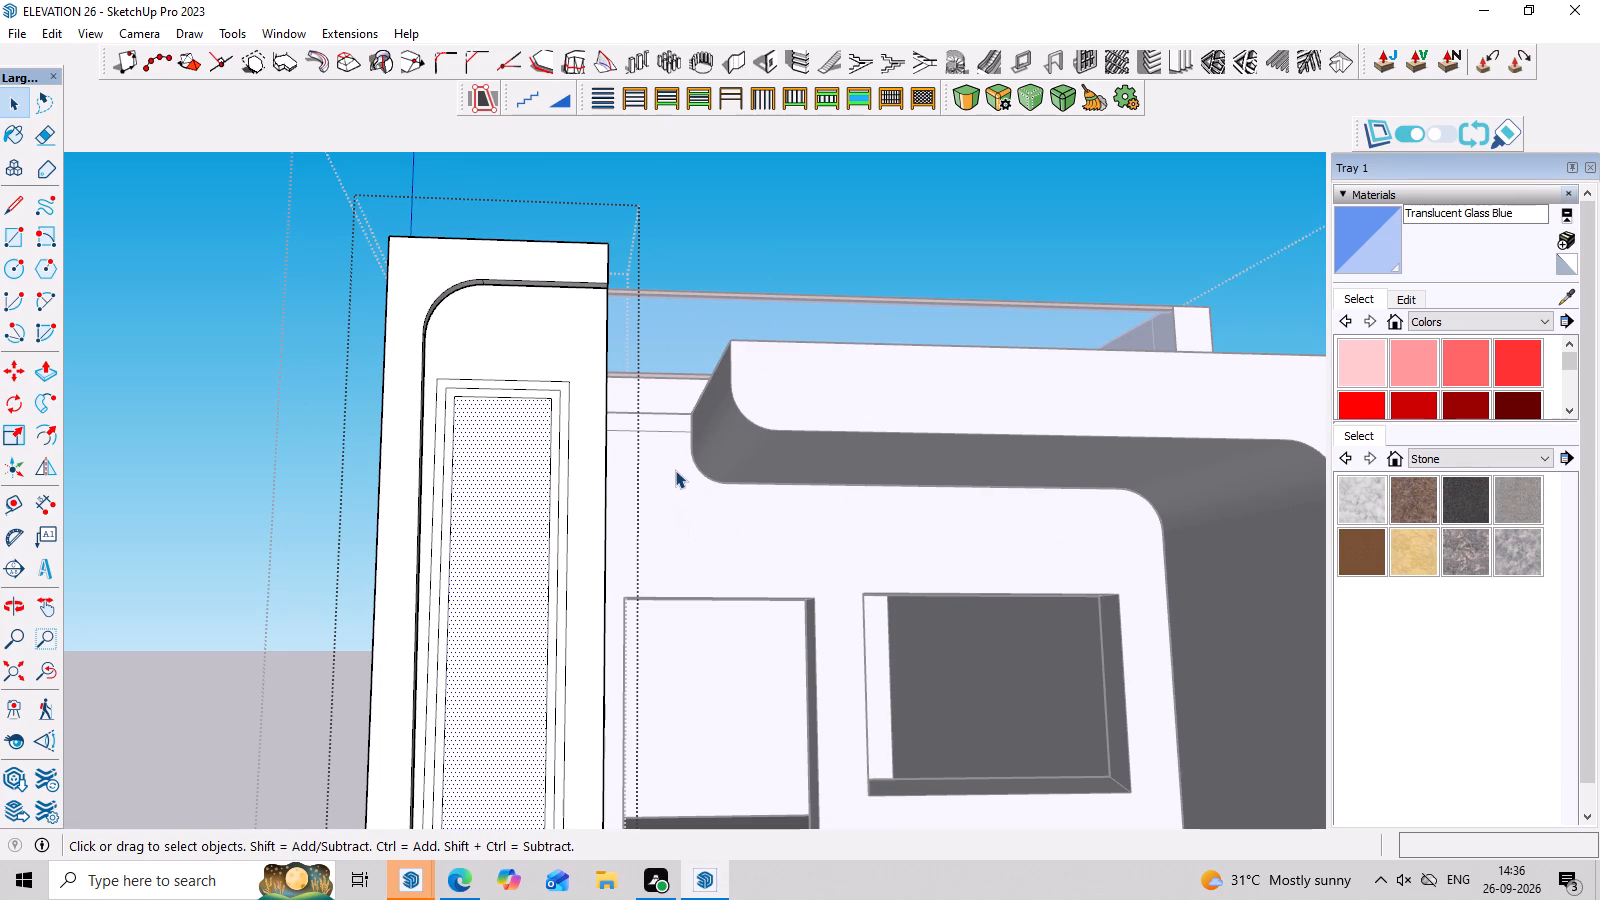
# Draw a vertical line about 15' 9" long down the middle of the innermost pillar panel, from its top edge to its bottom edge.
pyautogui.press('l')
pyautogui.click(502, 395)
pyautogui.scroll(-3, 503, 484)
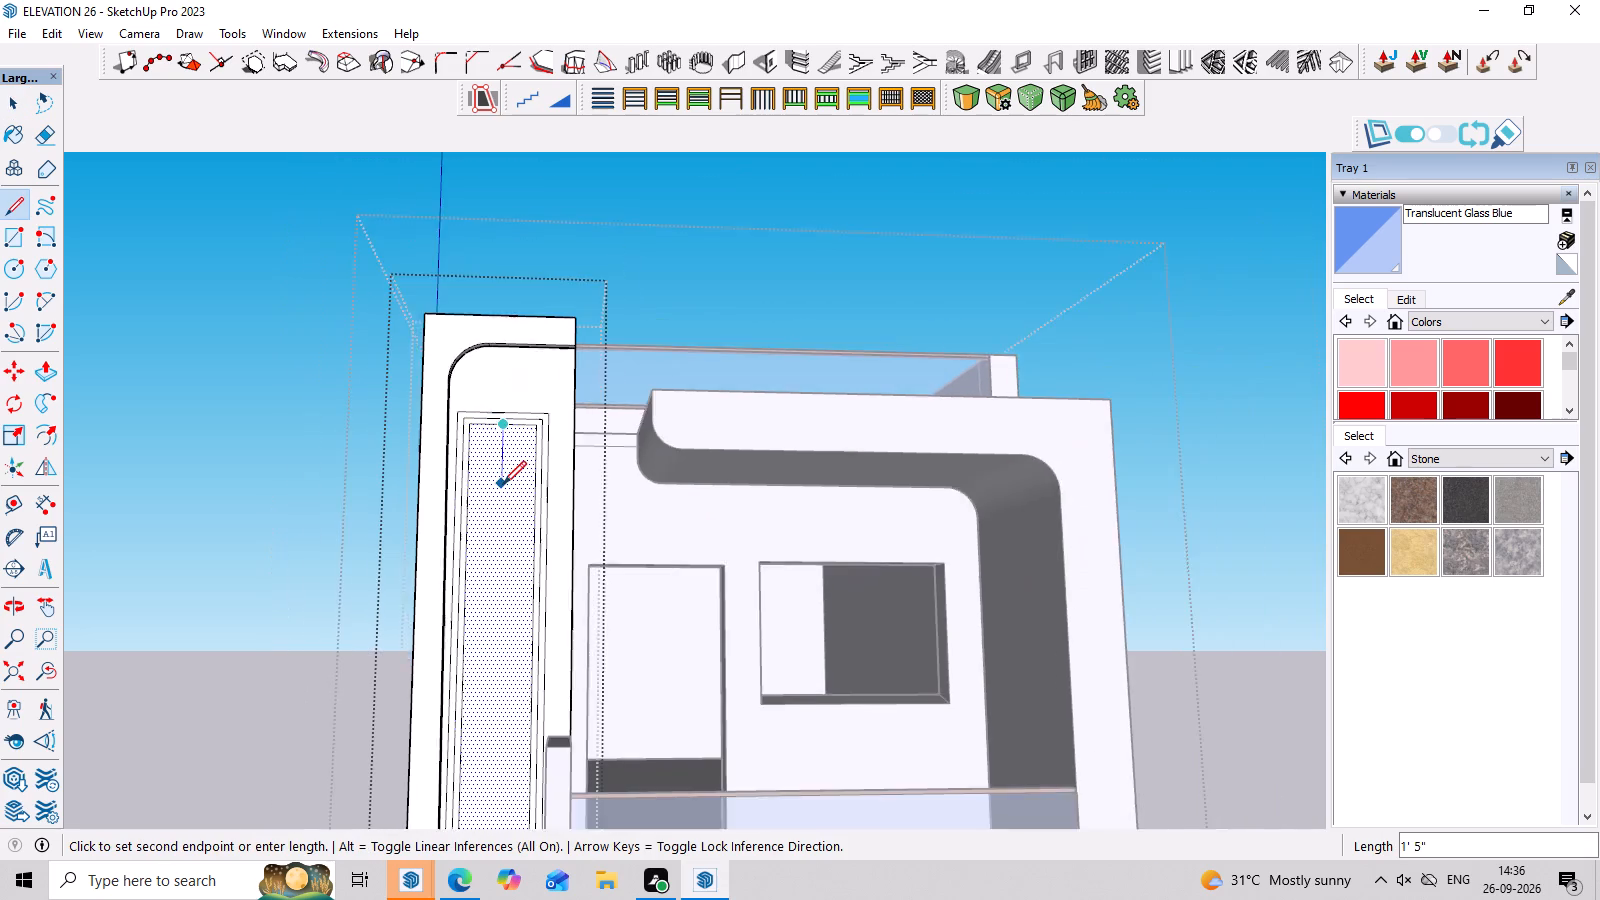
pyautogui.scroll(-10, 503, 484)
pyautogui.scroll(7, 499, 743)
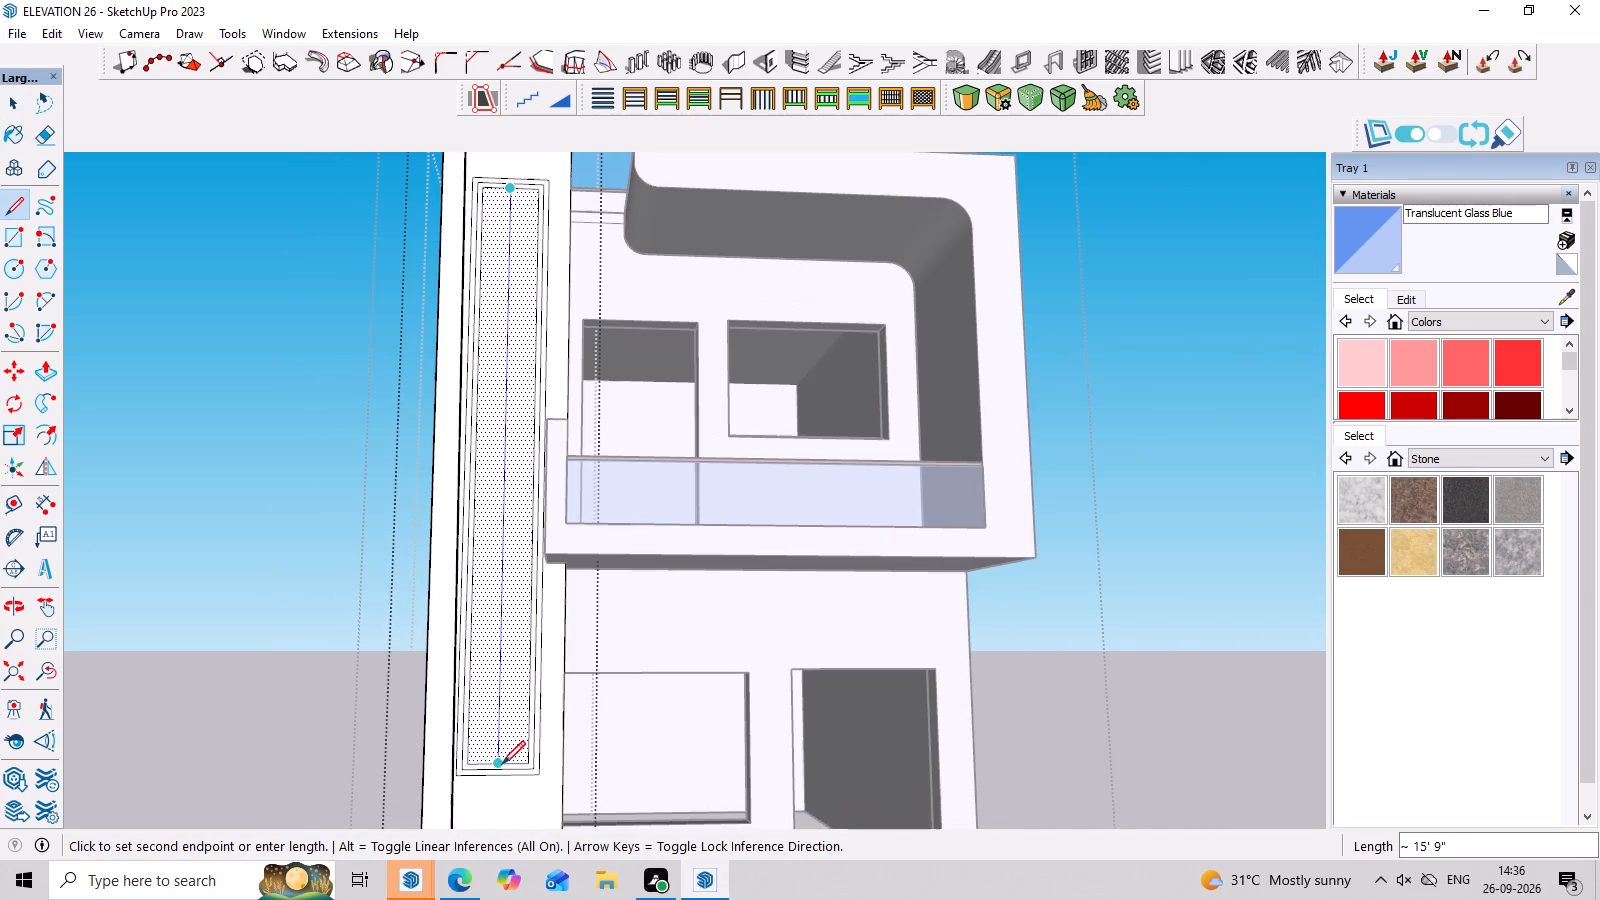
pyautogui.click(502, 764)
pyautogui.moveTo(524, 646); pyautogui.dragTo(532, 769, button='middle')
pyautogui.scroll(2, 502, 212)
pyautogui.press('space')
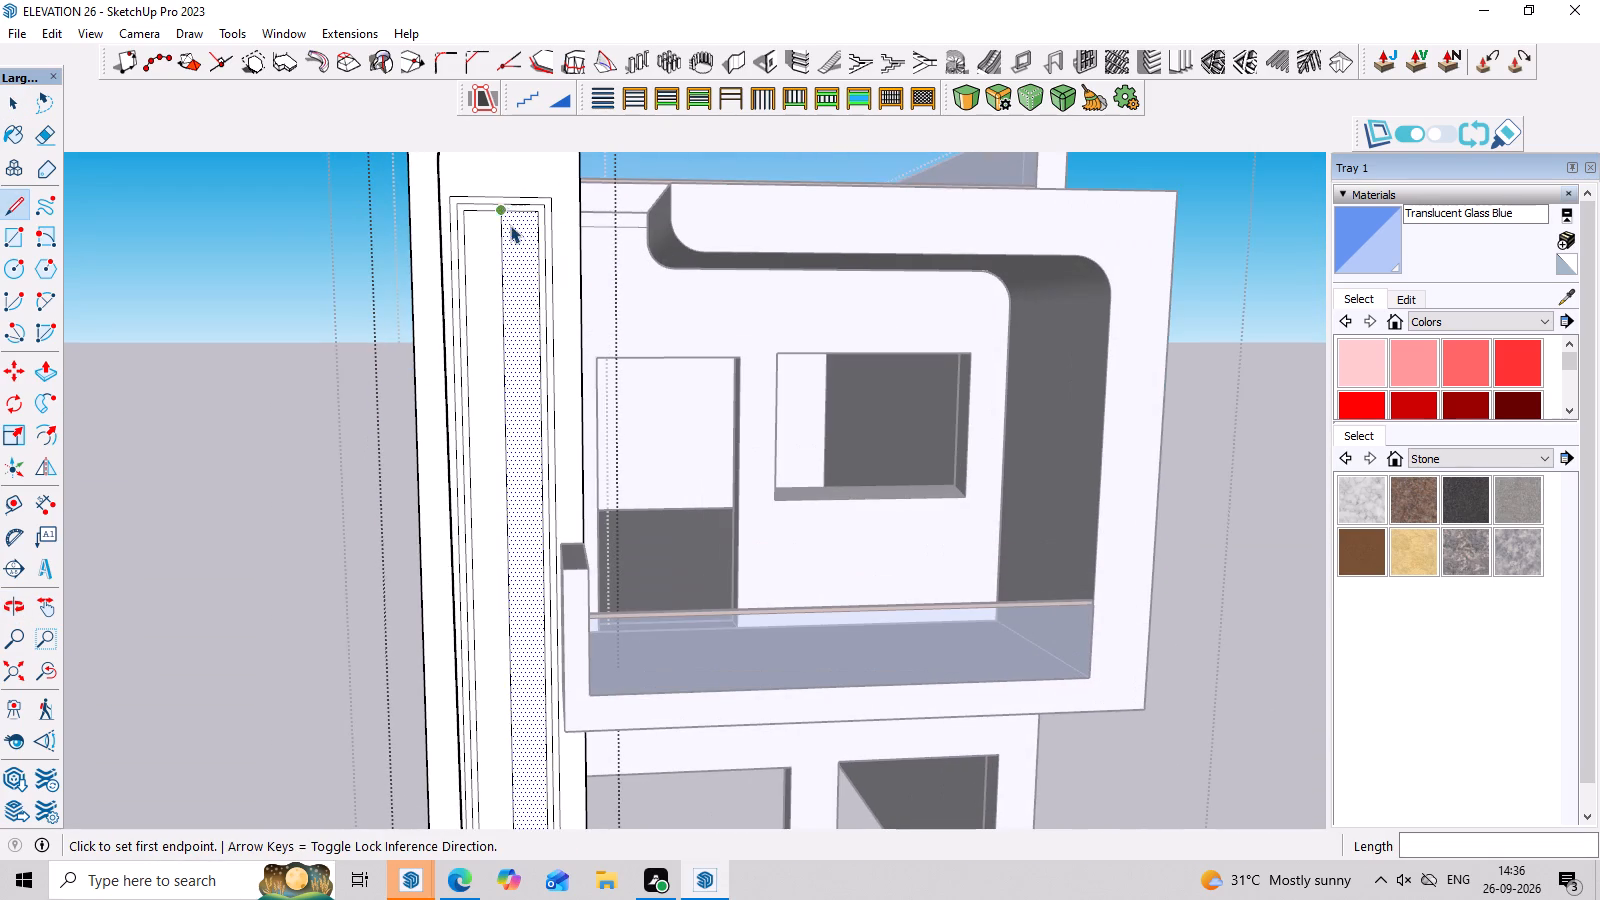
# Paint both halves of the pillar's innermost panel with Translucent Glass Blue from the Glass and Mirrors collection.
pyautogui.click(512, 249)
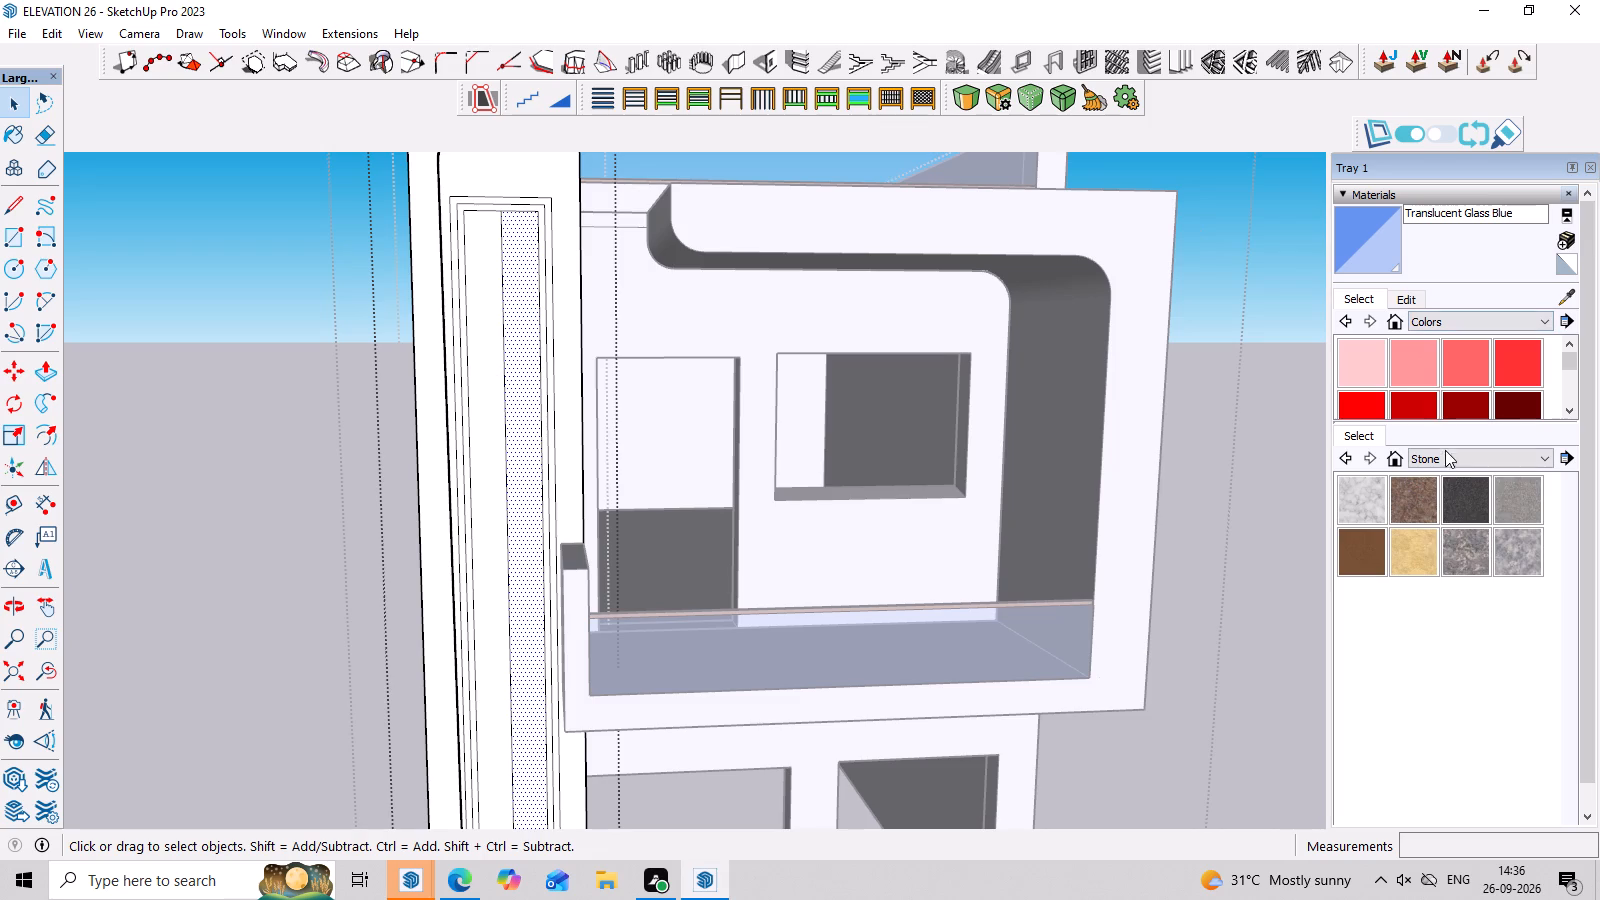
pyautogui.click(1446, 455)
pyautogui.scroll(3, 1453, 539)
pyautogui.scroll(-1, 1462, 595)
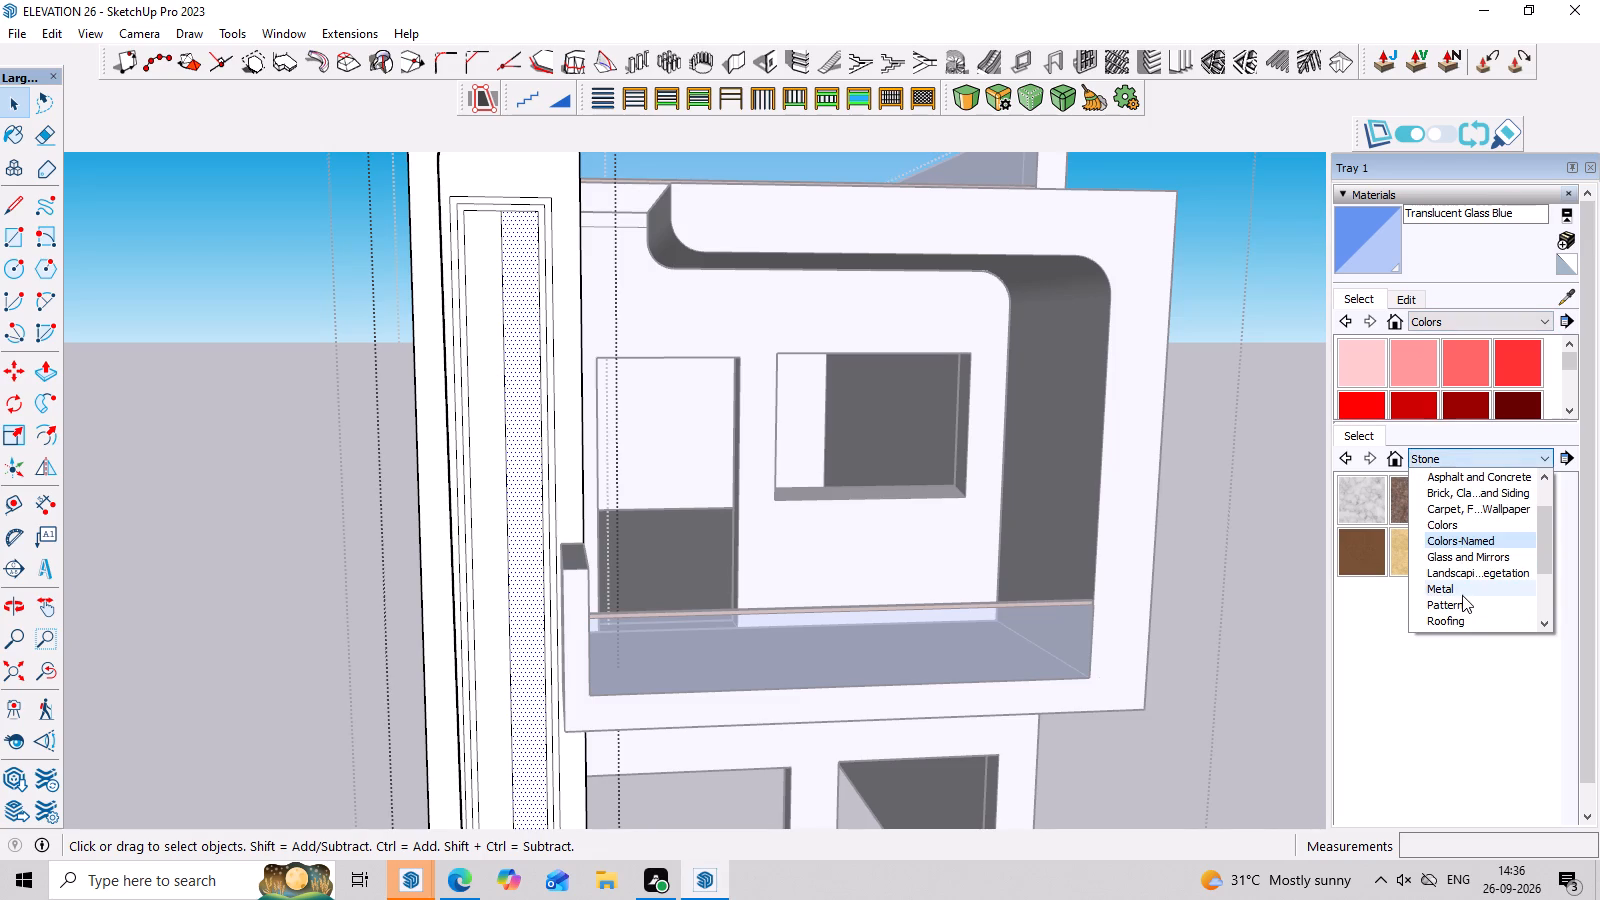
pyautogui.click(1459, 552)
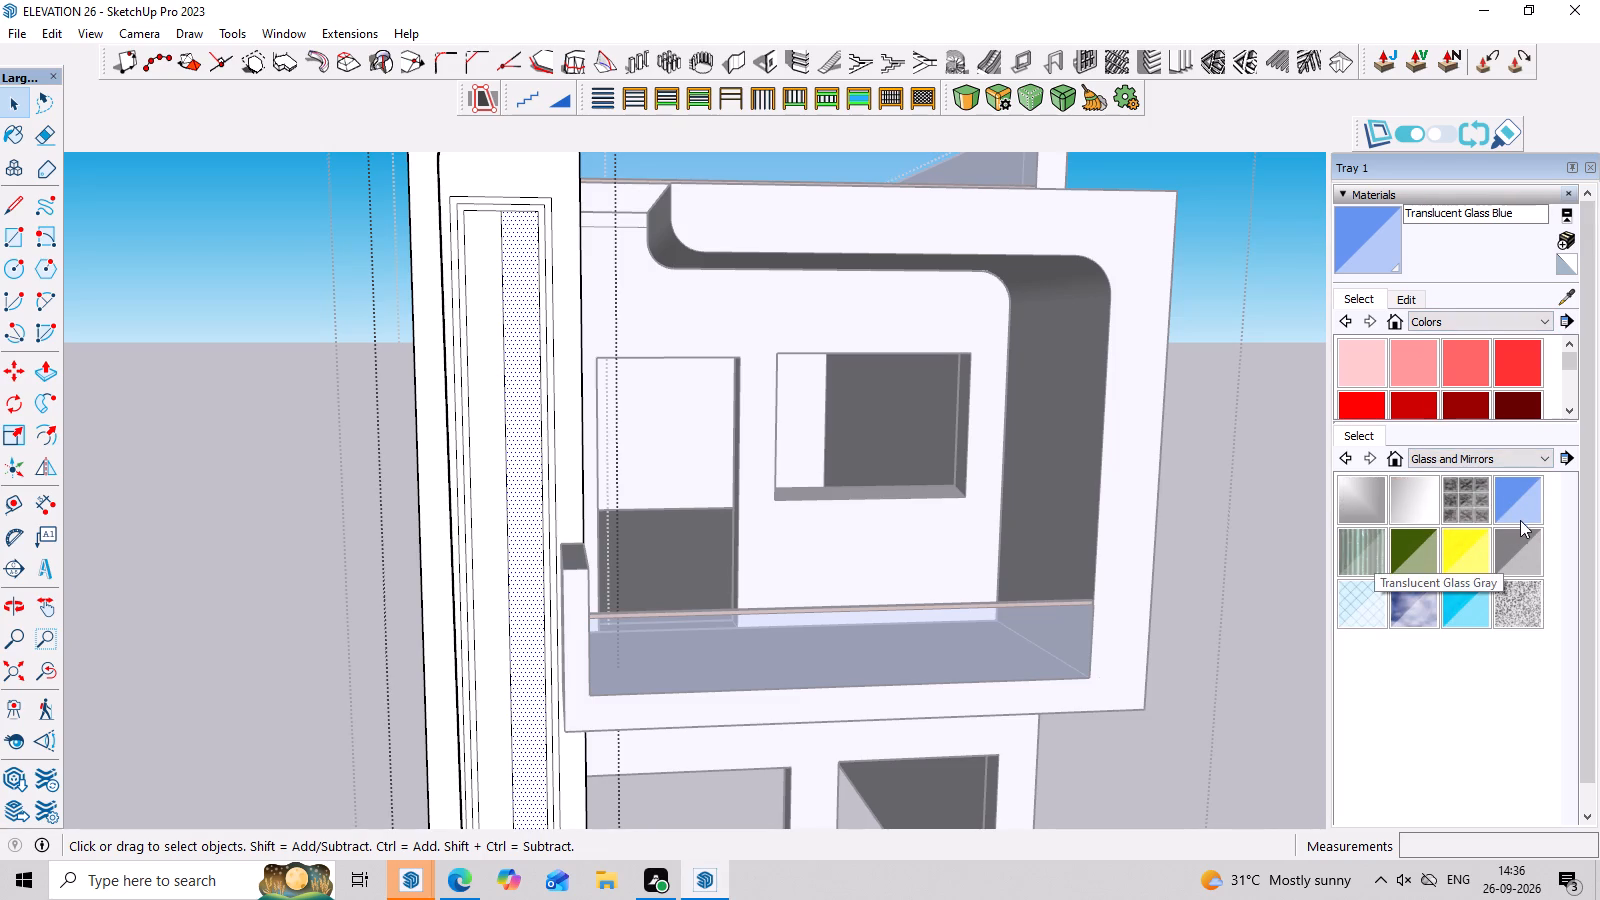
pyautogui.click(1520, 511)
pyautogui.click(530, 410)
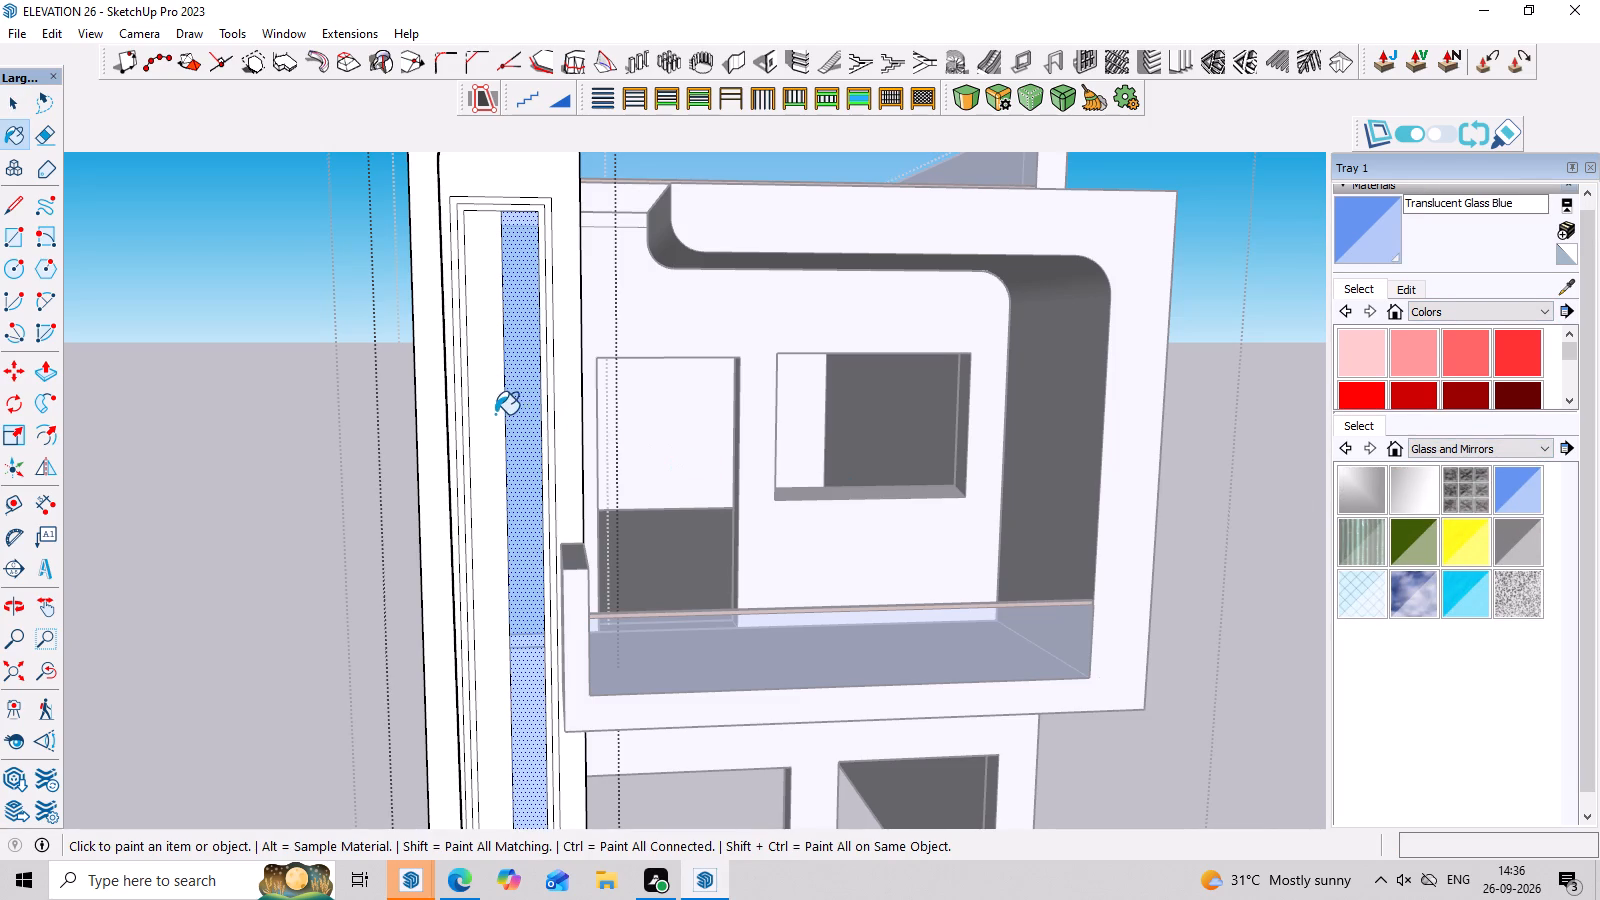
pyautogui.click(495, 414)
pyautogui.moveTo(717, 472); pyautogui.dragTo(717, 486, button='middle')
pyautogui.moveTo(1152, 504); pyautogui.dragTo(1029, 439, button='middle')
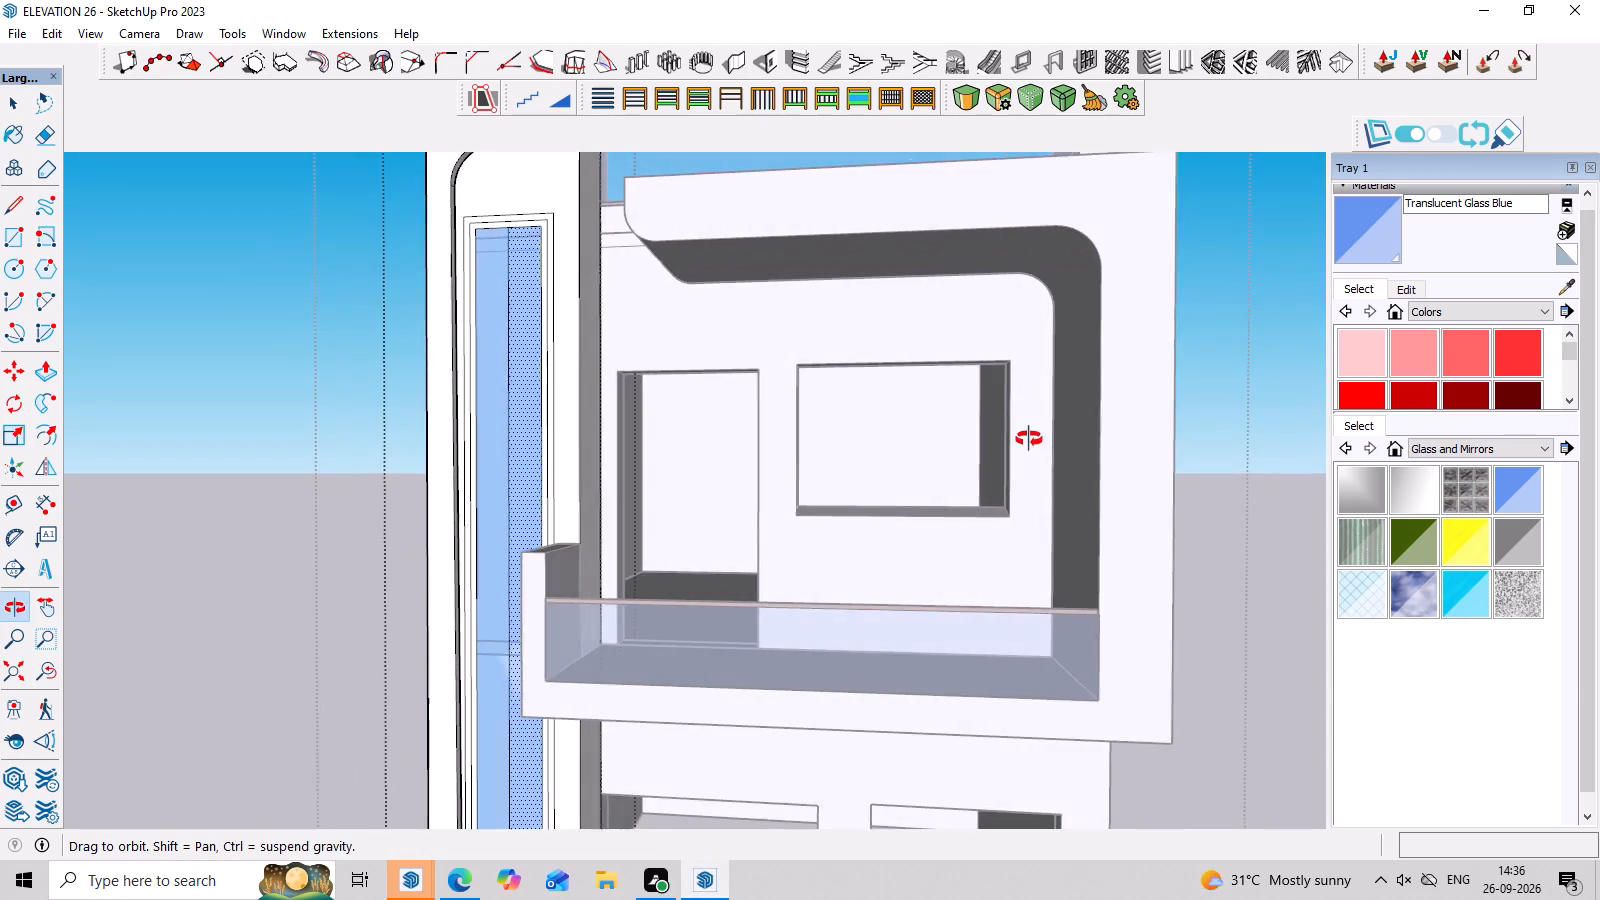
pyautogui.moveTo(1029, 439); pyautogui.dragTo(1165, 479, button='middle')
# Paint both halves of the pillar's innermost panel with Translucent Glass Gray.
pyautogui.click(1527, 548)
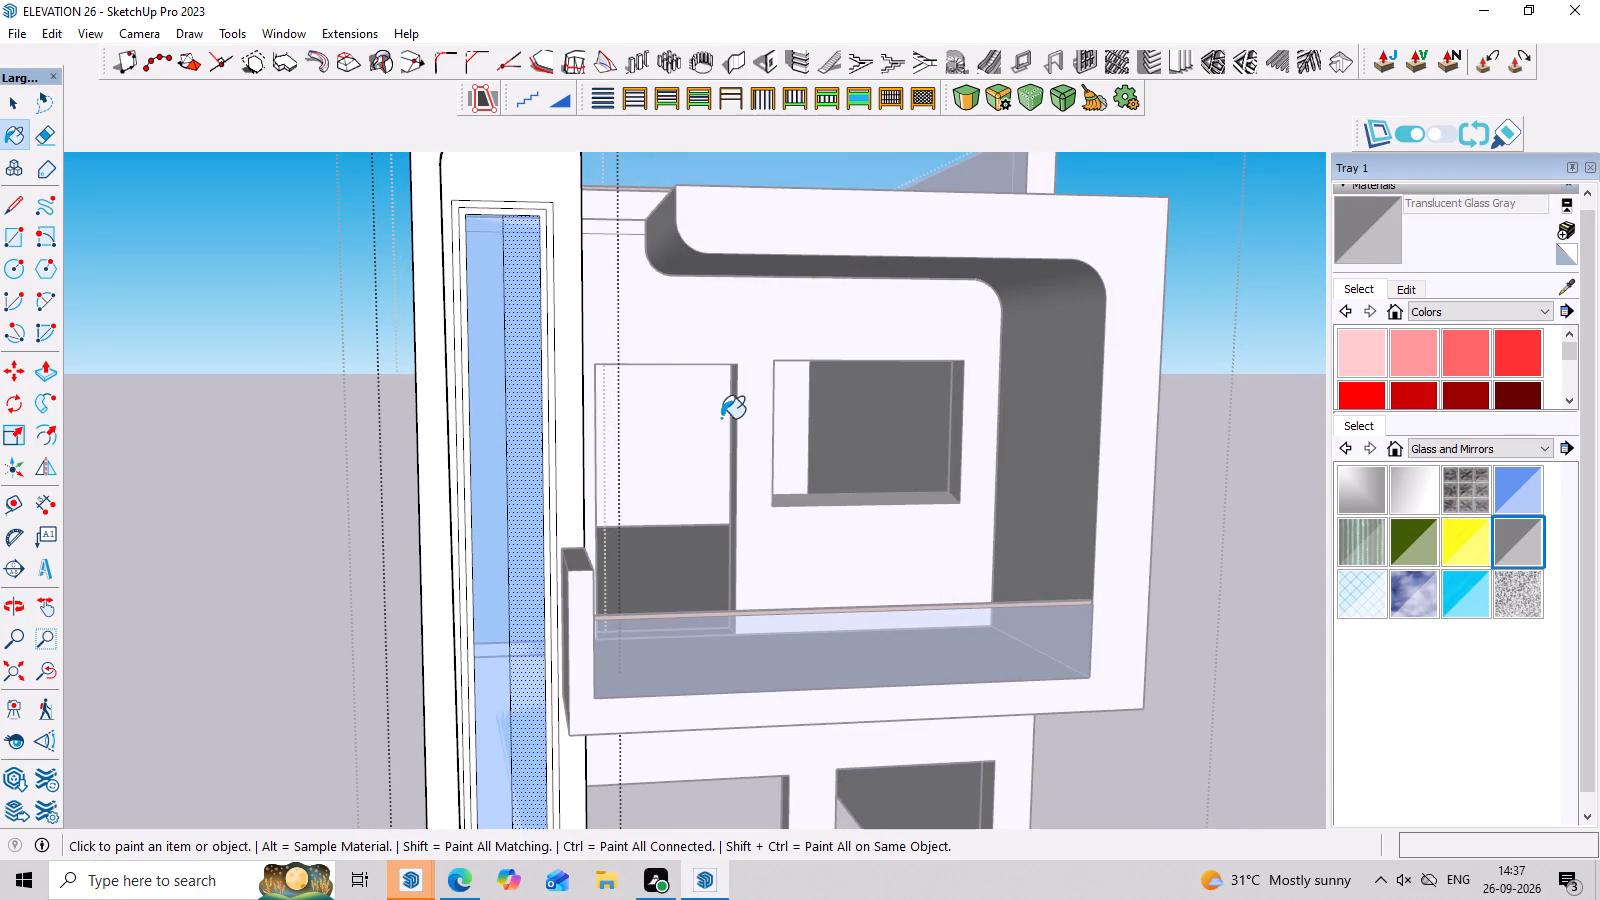
pyautogui.click(531, 342)
pyautogui.click(496, 344)
pyautogui.moveTo(861, 416); pyautogui.dragTo(710, 442, button='middle')
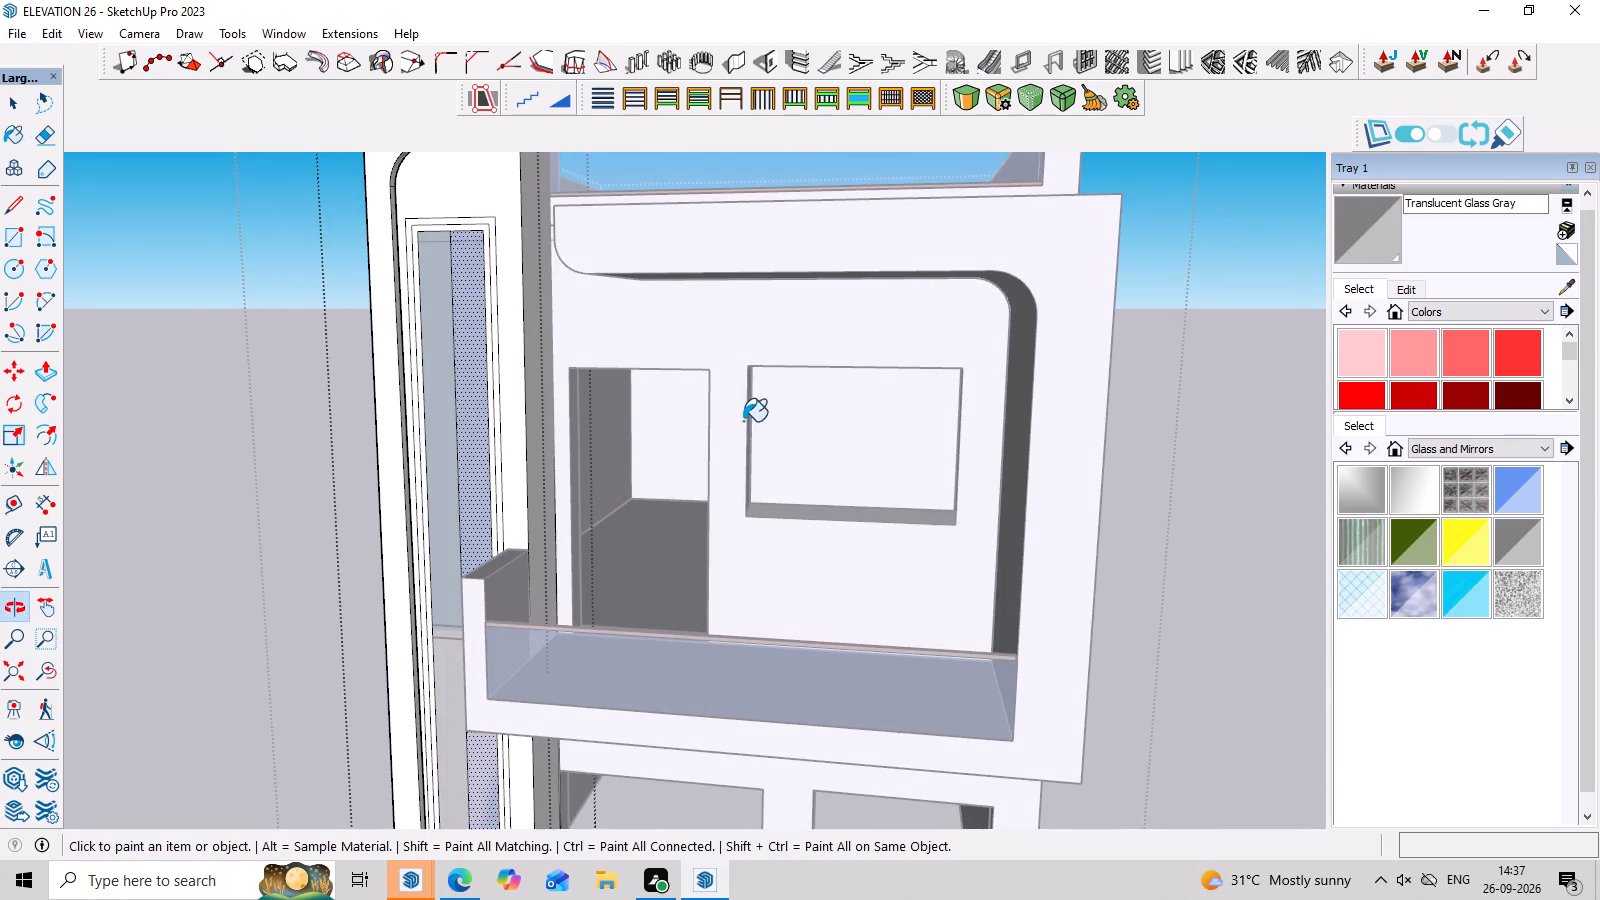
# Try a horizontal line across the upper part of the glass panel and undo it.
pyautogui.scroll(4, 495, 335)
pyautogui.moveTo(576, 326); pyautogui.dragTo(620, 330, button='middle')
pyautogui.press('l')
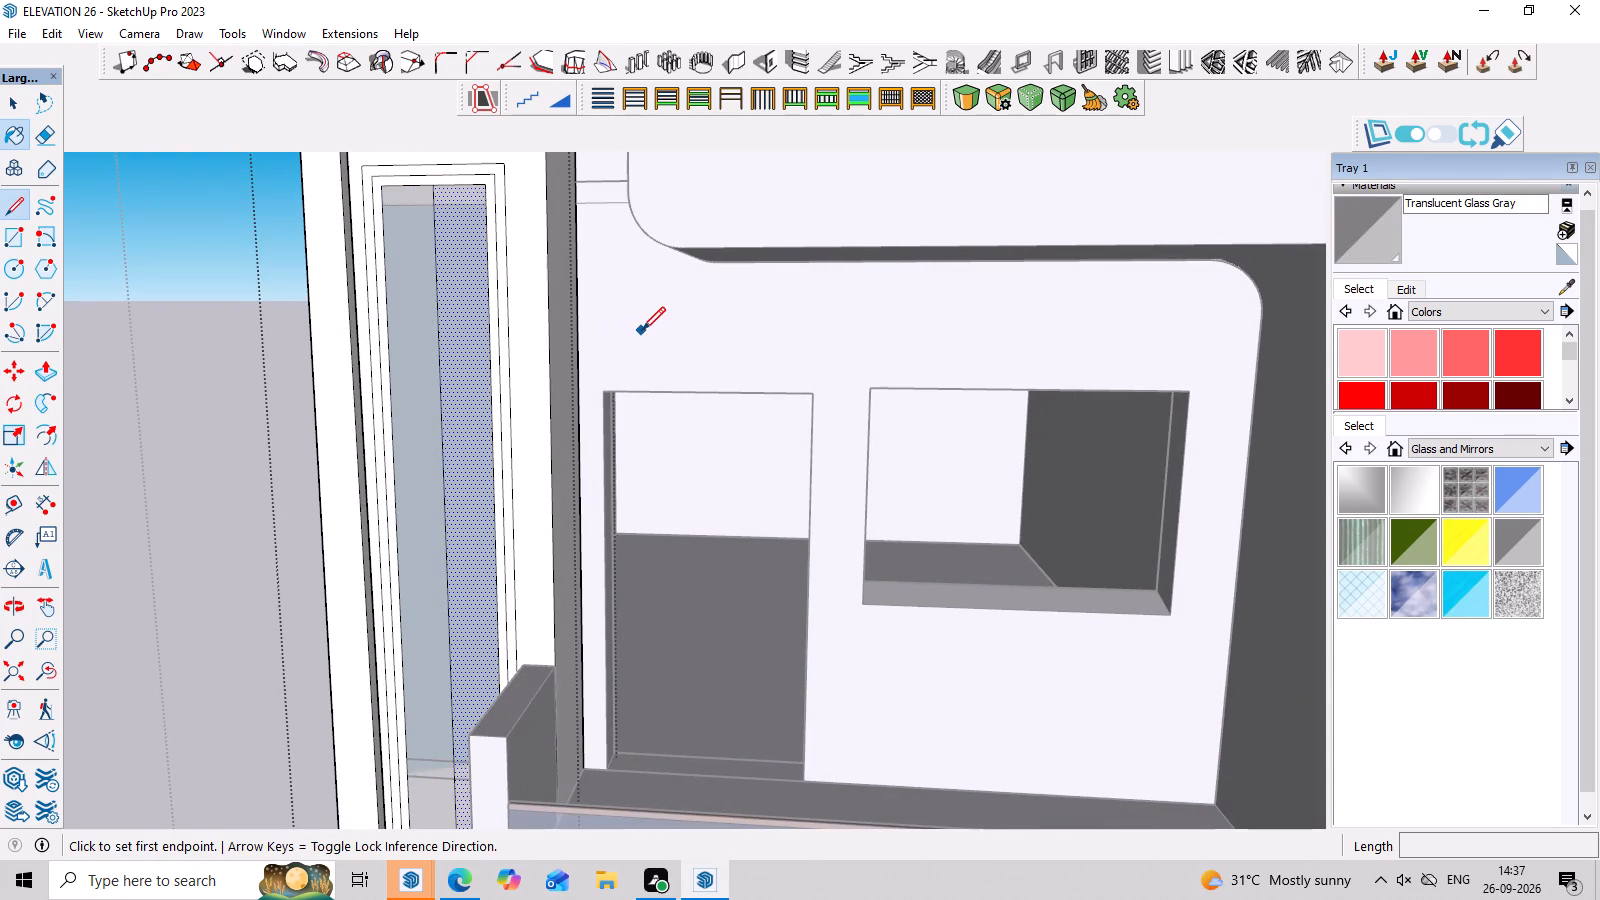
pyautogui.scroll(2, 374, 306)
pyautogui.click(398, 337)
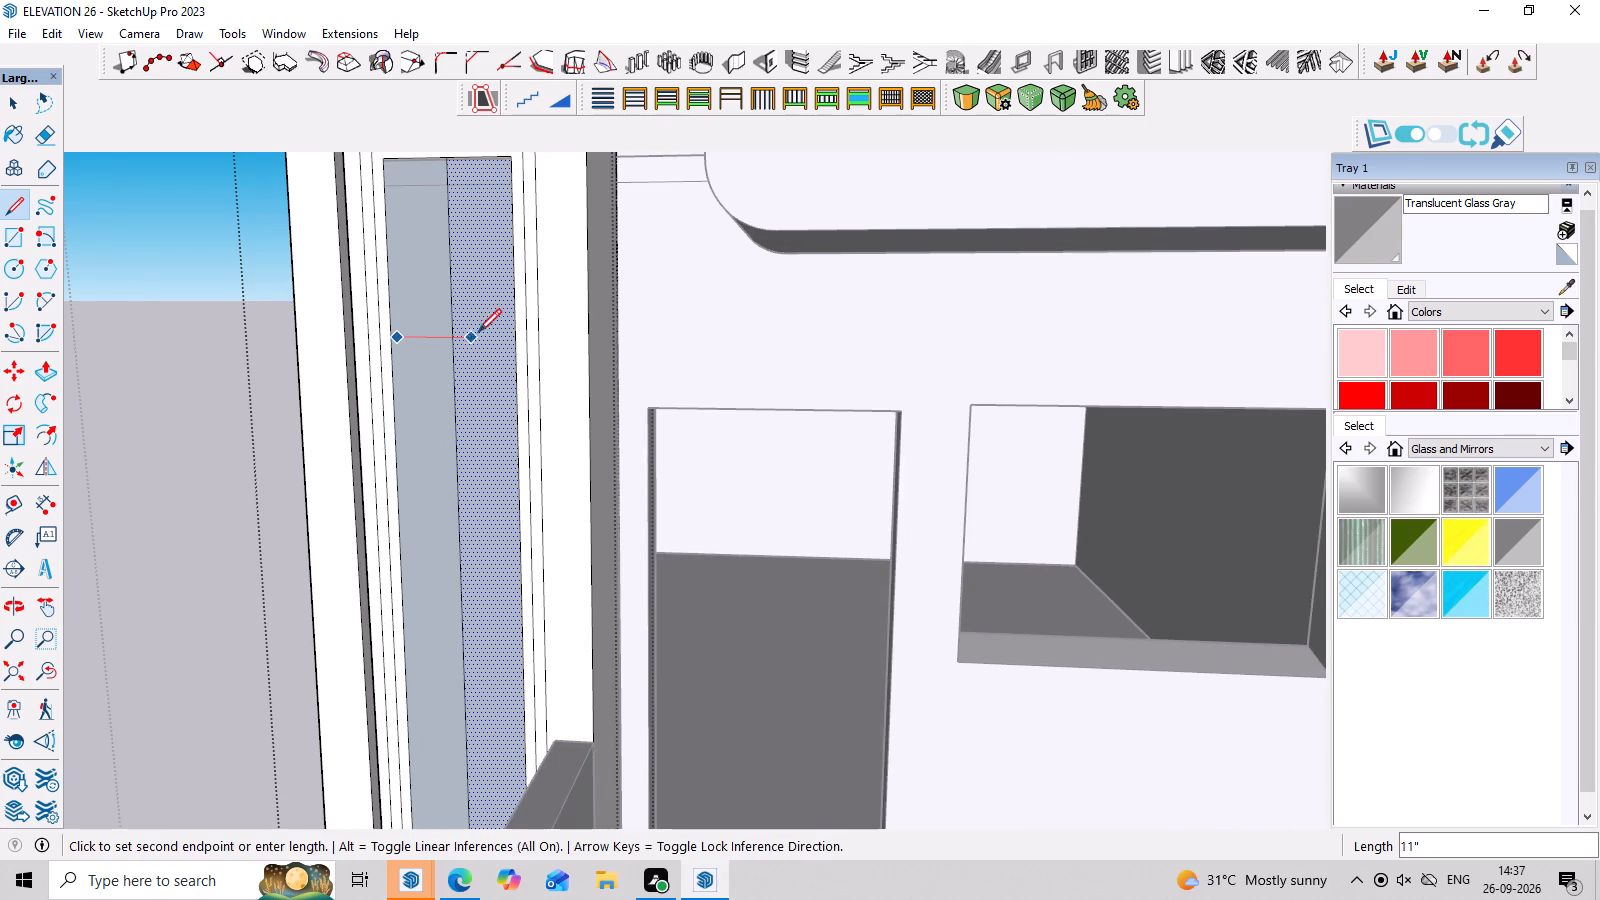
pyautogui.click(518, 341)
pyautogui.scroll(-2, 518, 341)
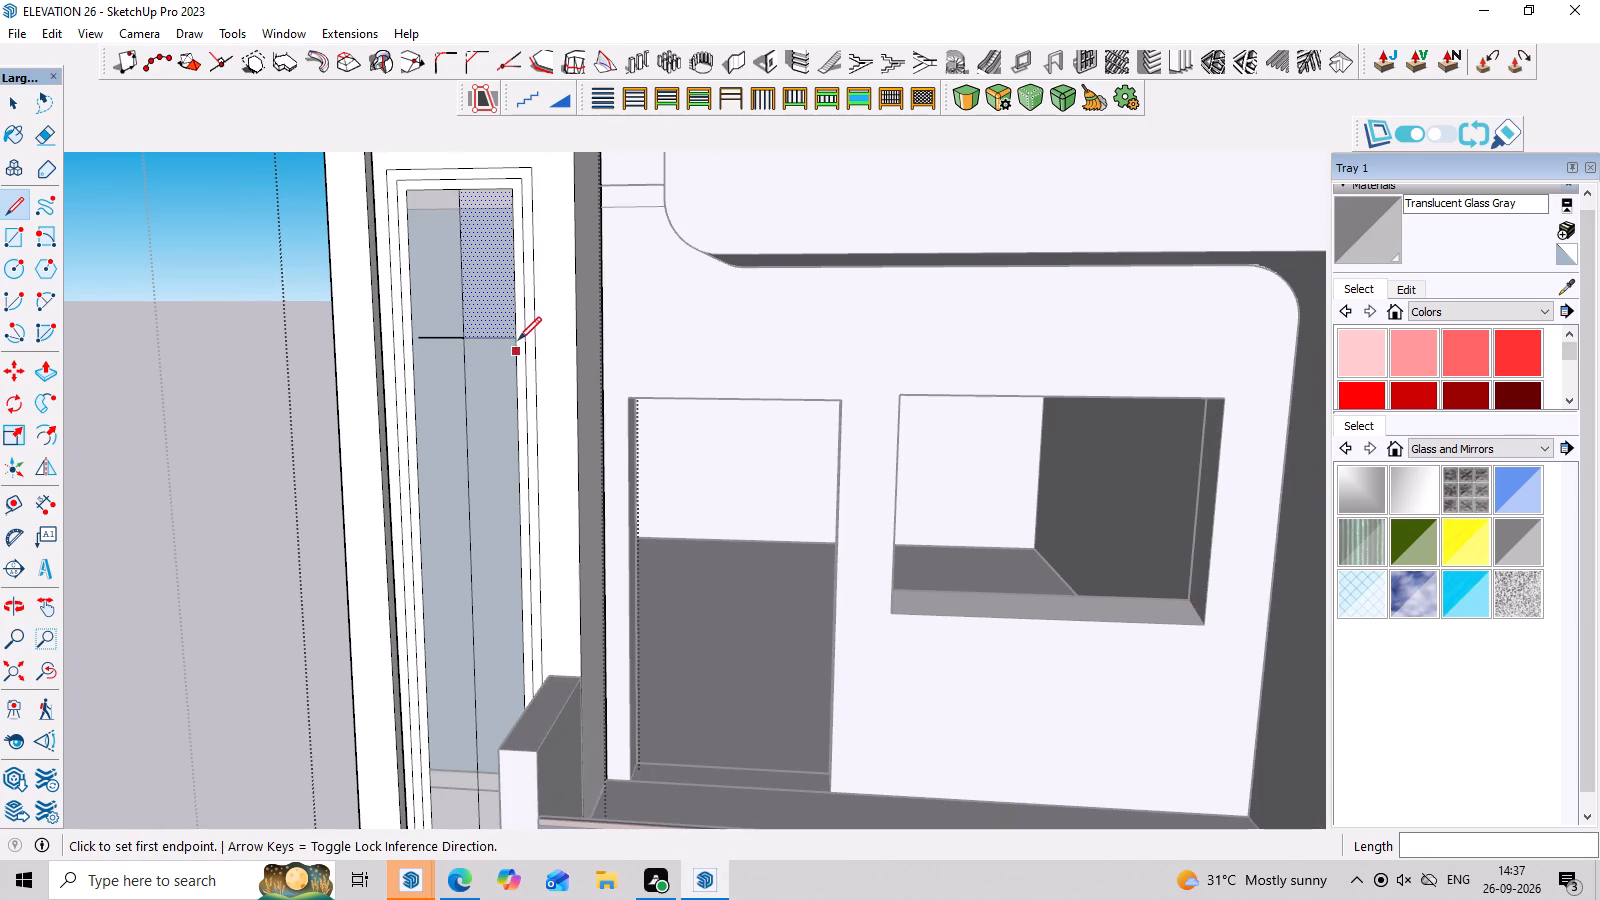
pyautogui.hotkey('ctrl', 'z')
# Draw three spaced horizontal lines about 1' 7" long across the pillar's glass panel, from near its top down to just above the balcony parapet.
pyautogui.scroll(6, 416, 339)
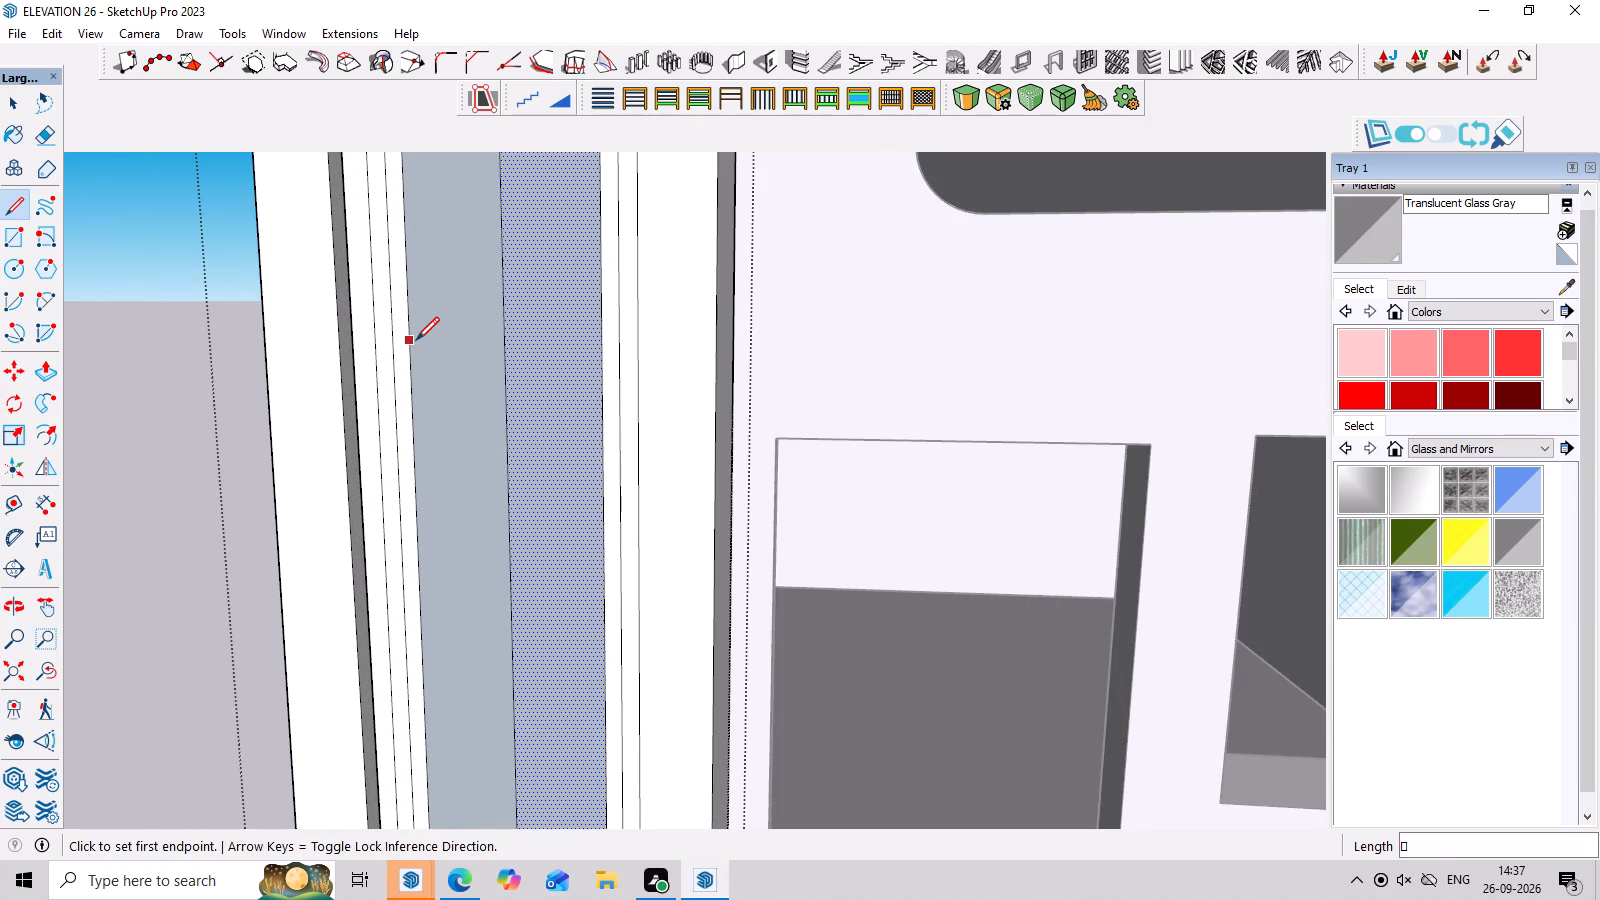
pyautogui.click(409, 341)
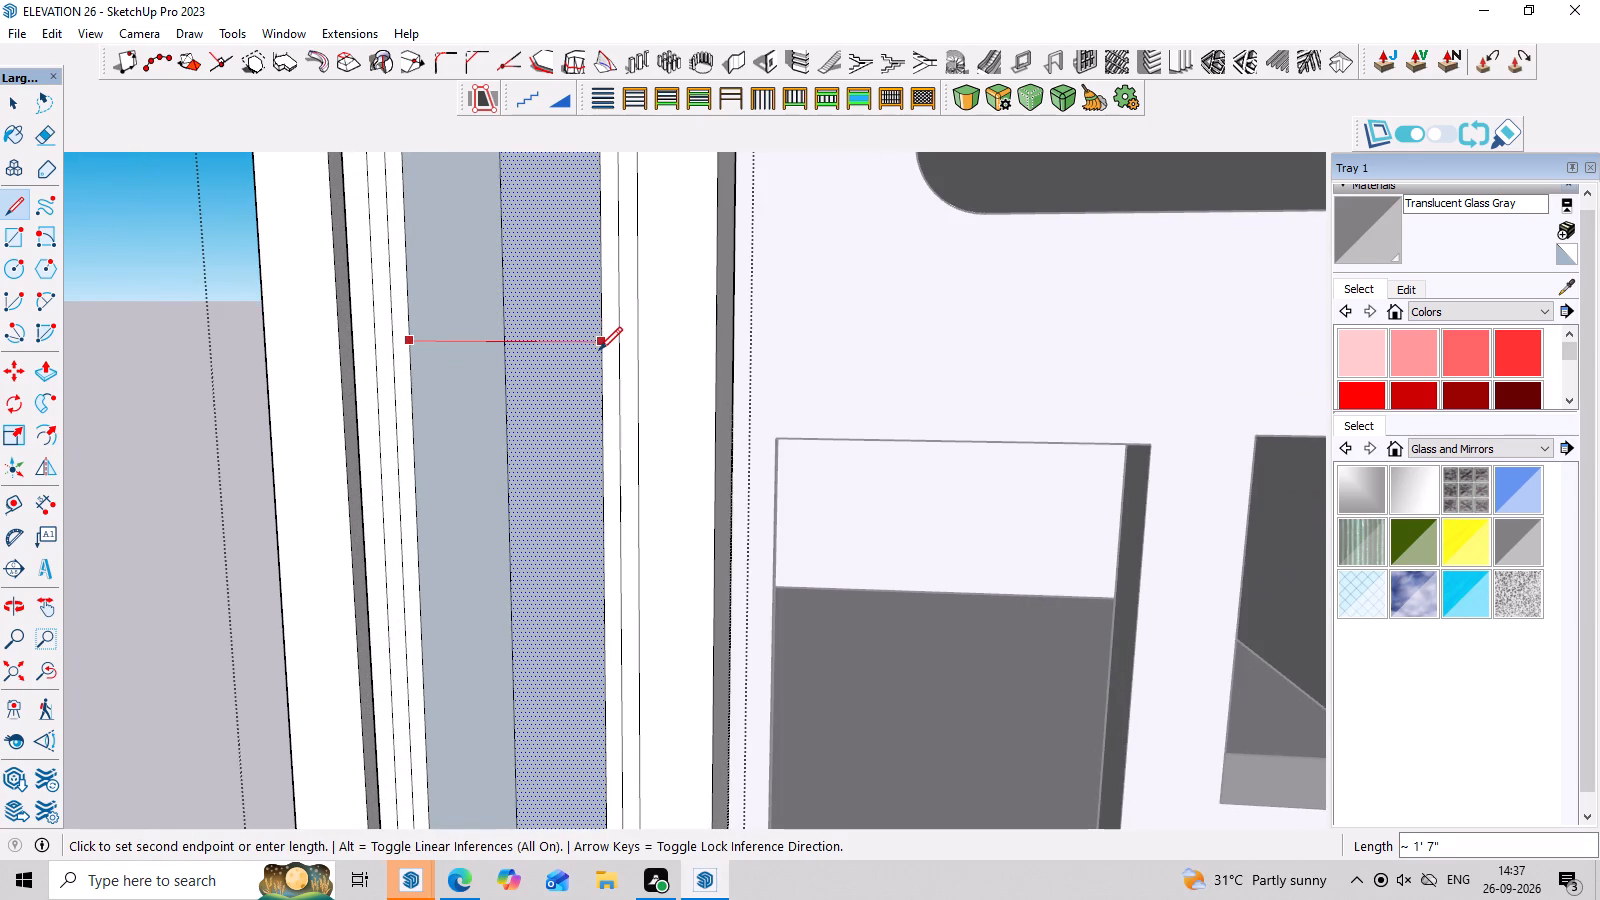
pyautogui.click(599, 346)
pyautogui.scroll(-10, 582, 394)
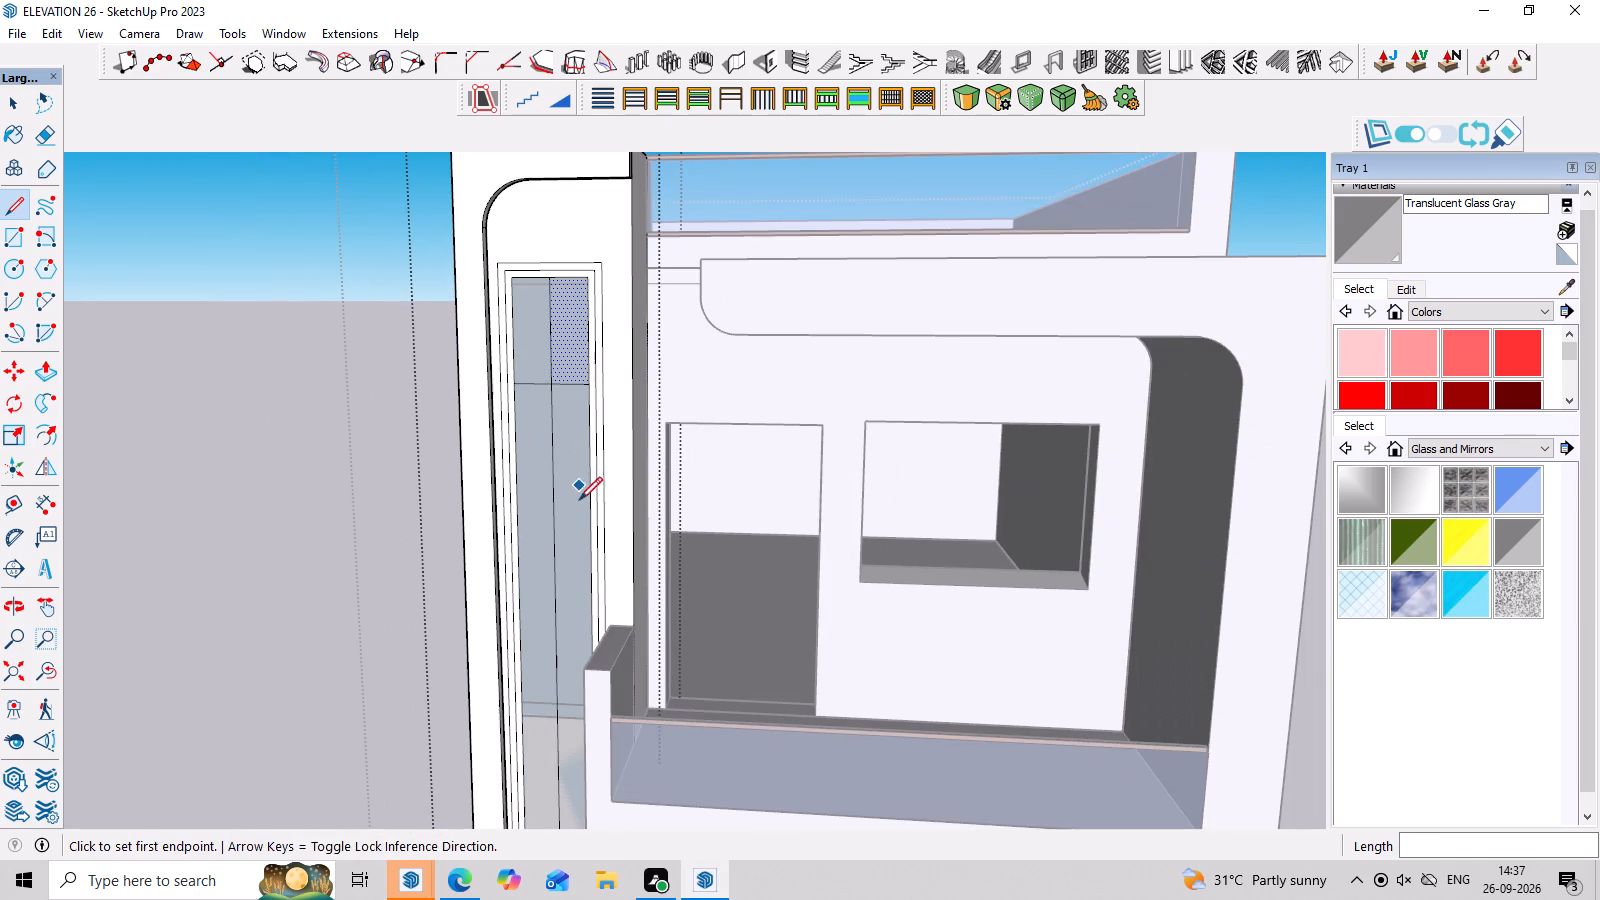
pyautogui.click(517, 468)
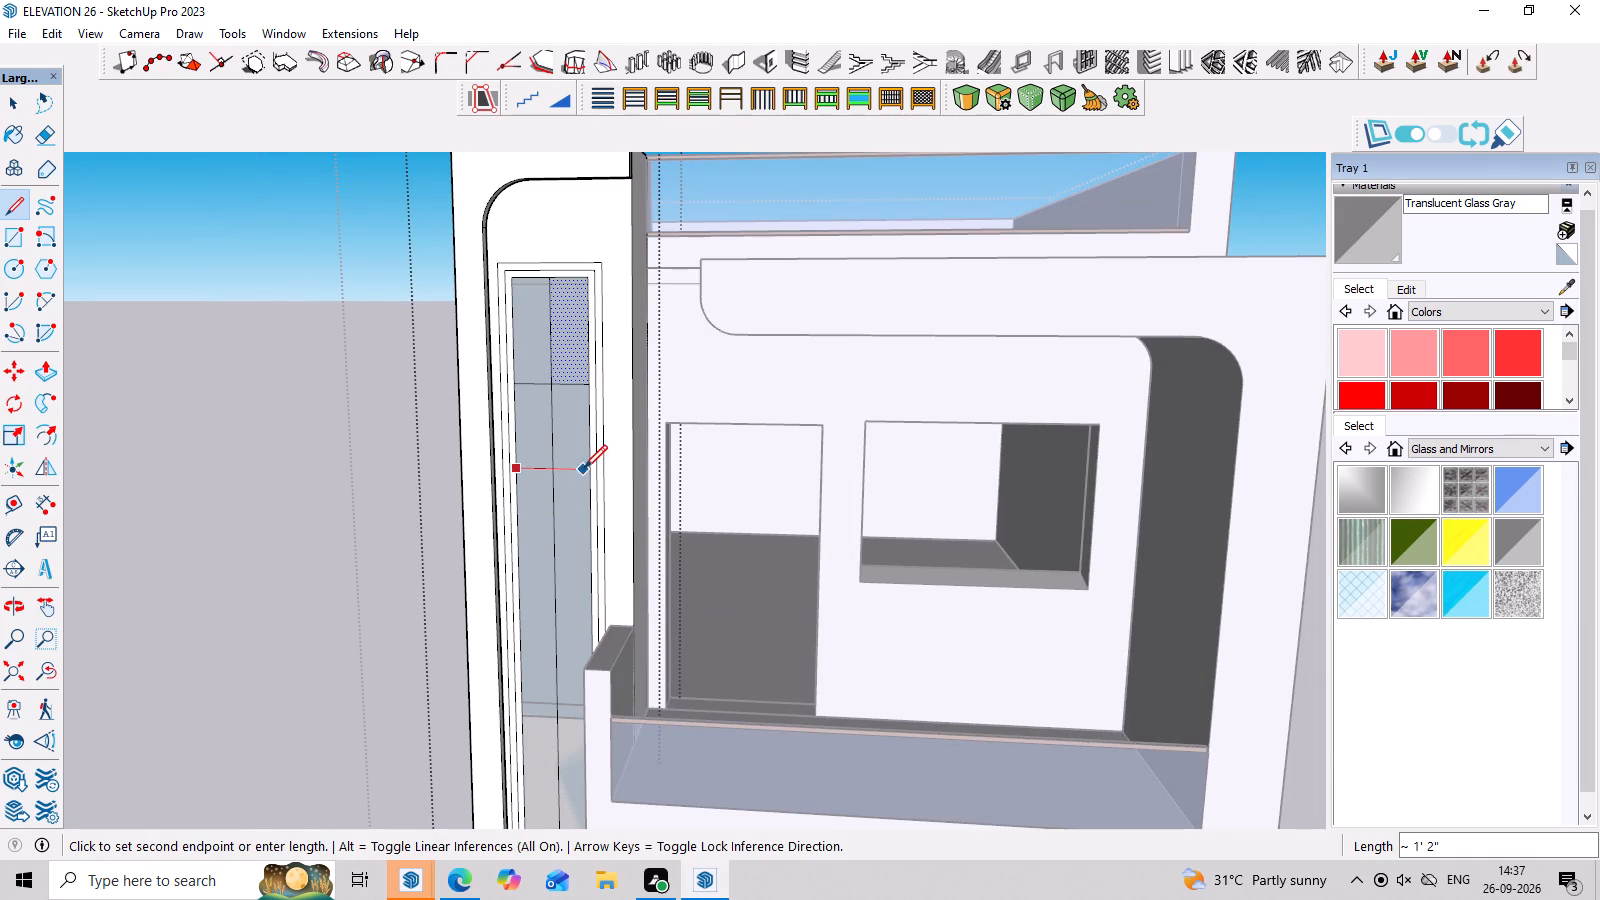
pyautogui.click(589, 470)
pyautogui.scroll(-3, 581, 492)
pyautogui.moveTo(570, 535); pyautogui.dragTo(591, 414, button='middle')
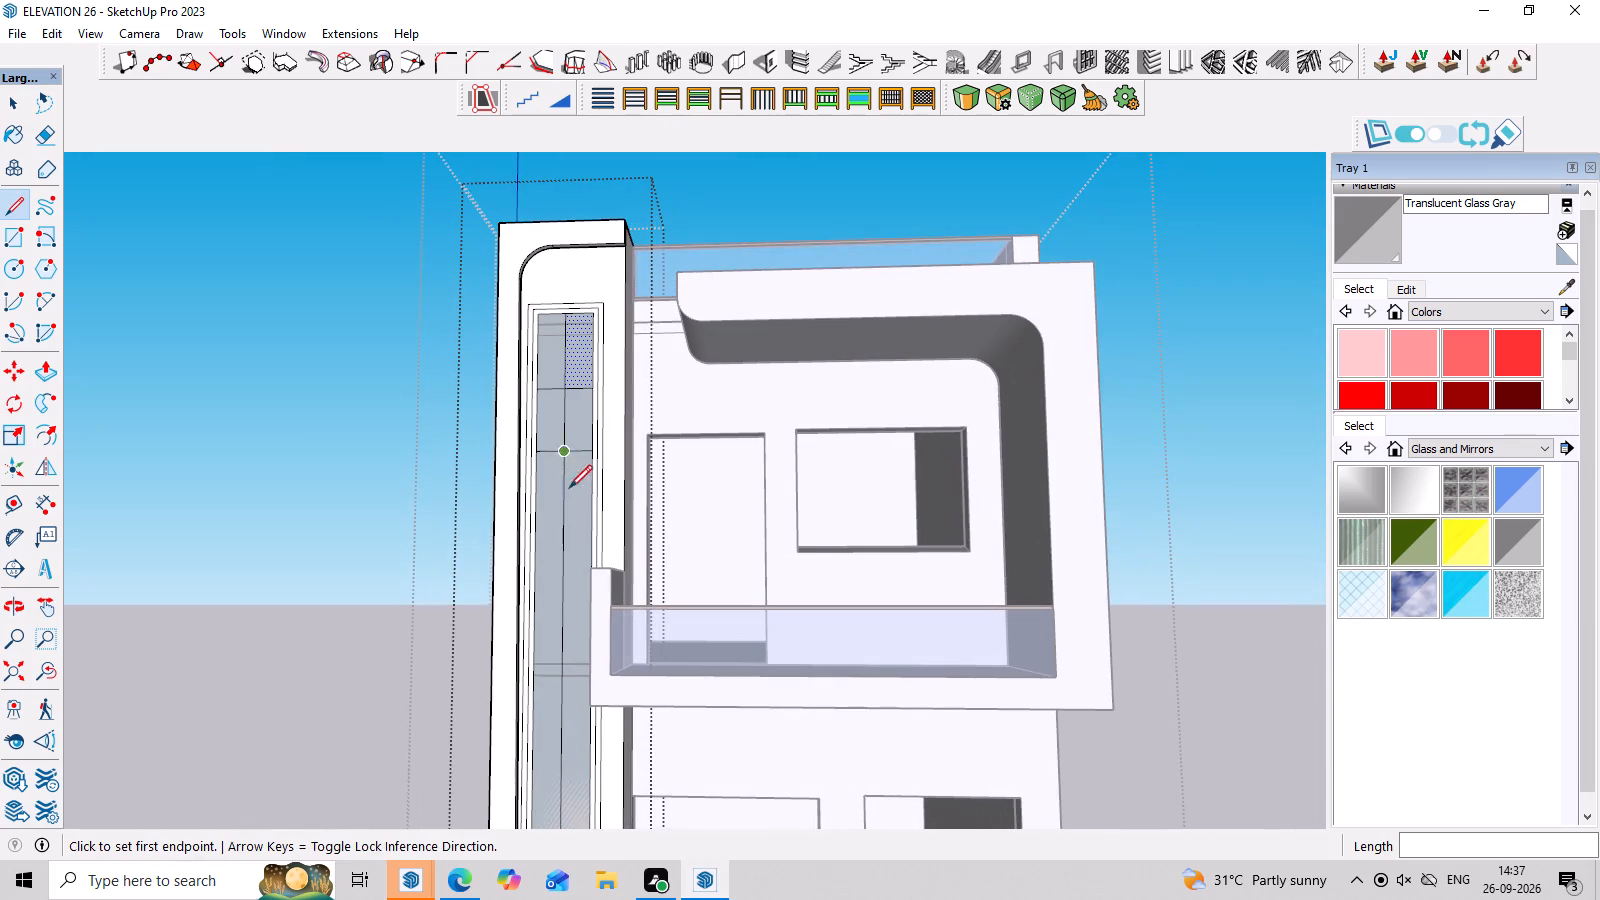
pyautogui.click(536, 541)
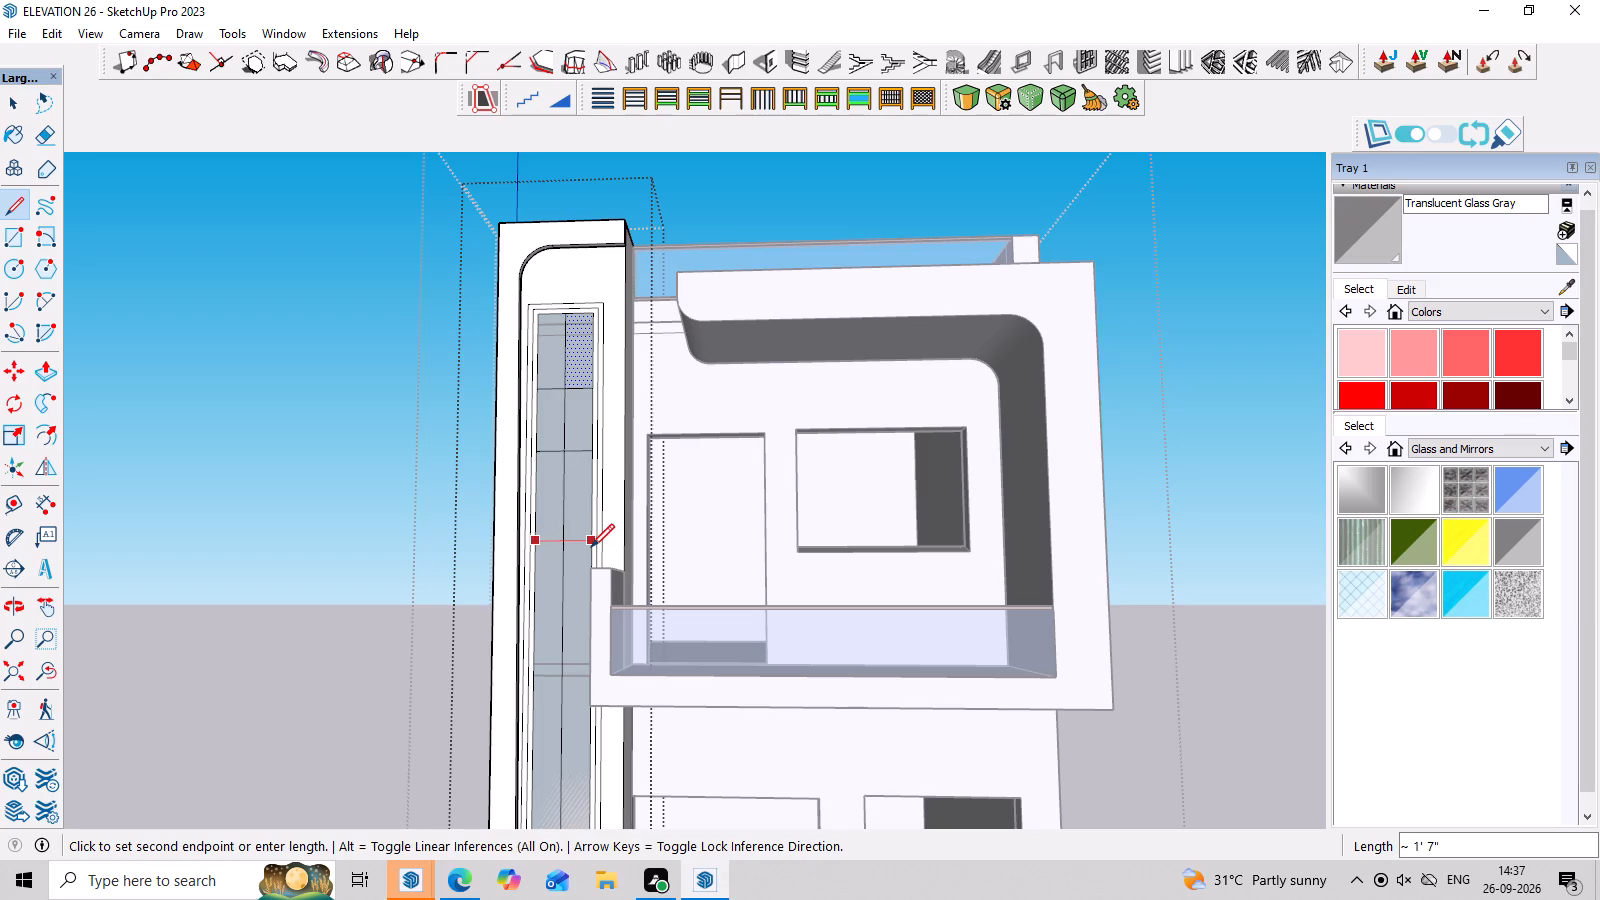
pyautogui.click(591, 547)
# Draw two more horizontal lines across the glass panel, one level with the balcony railing's base and one in the lower part below the balcony.
pyautogui.scroll(-4, 591, 547)
pyautogui.scroll(6, 549, 643)
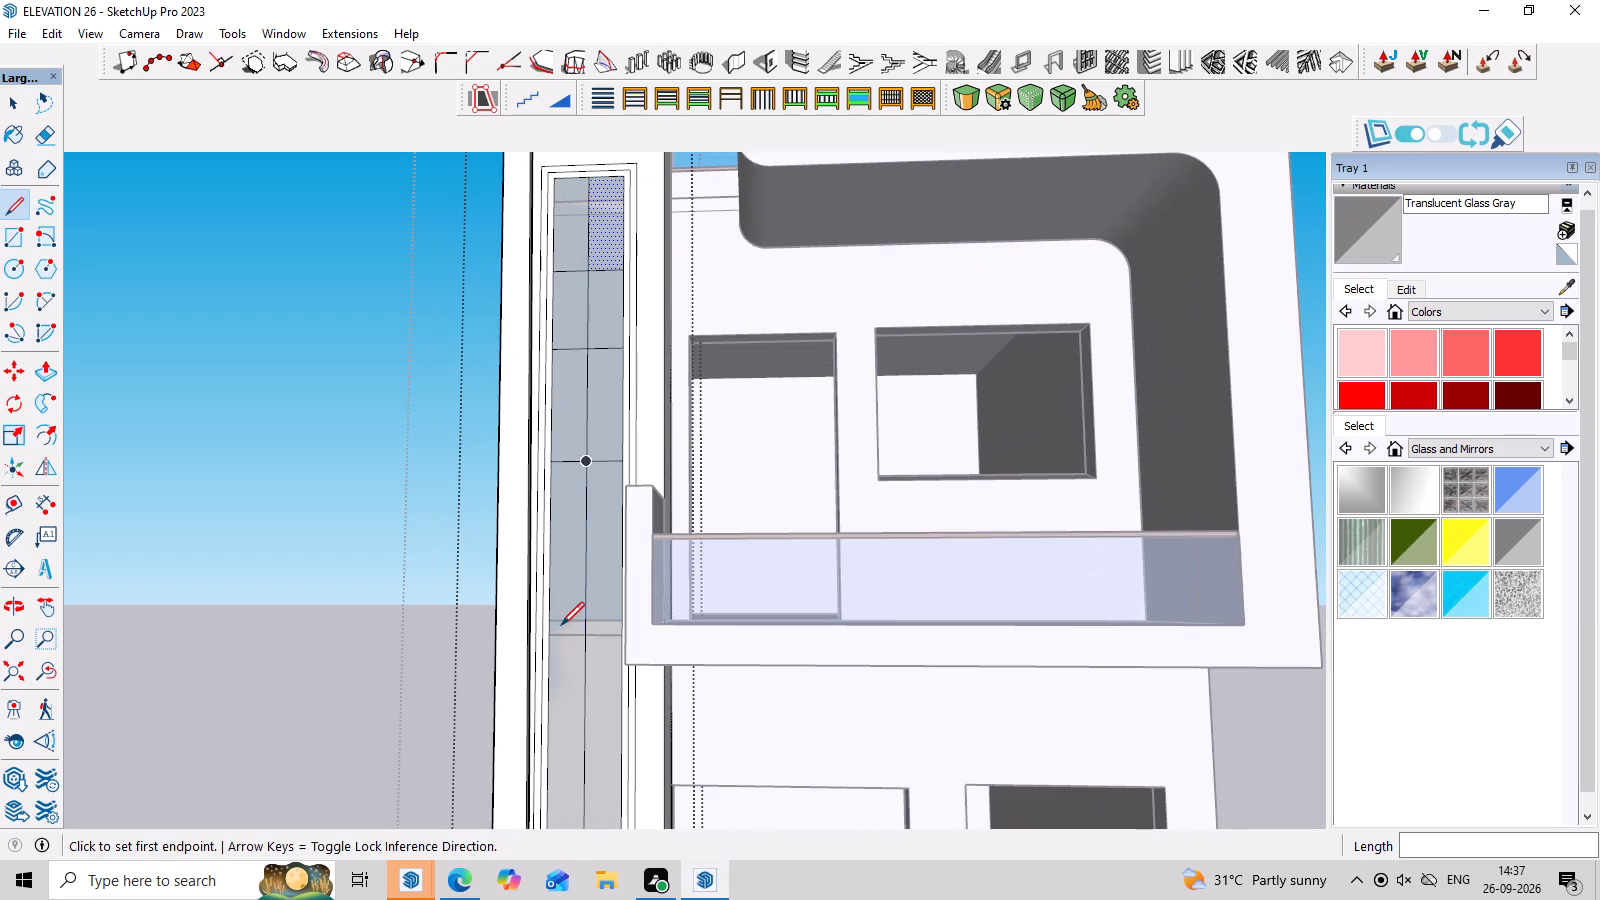
pyautogui.click(555, 620)
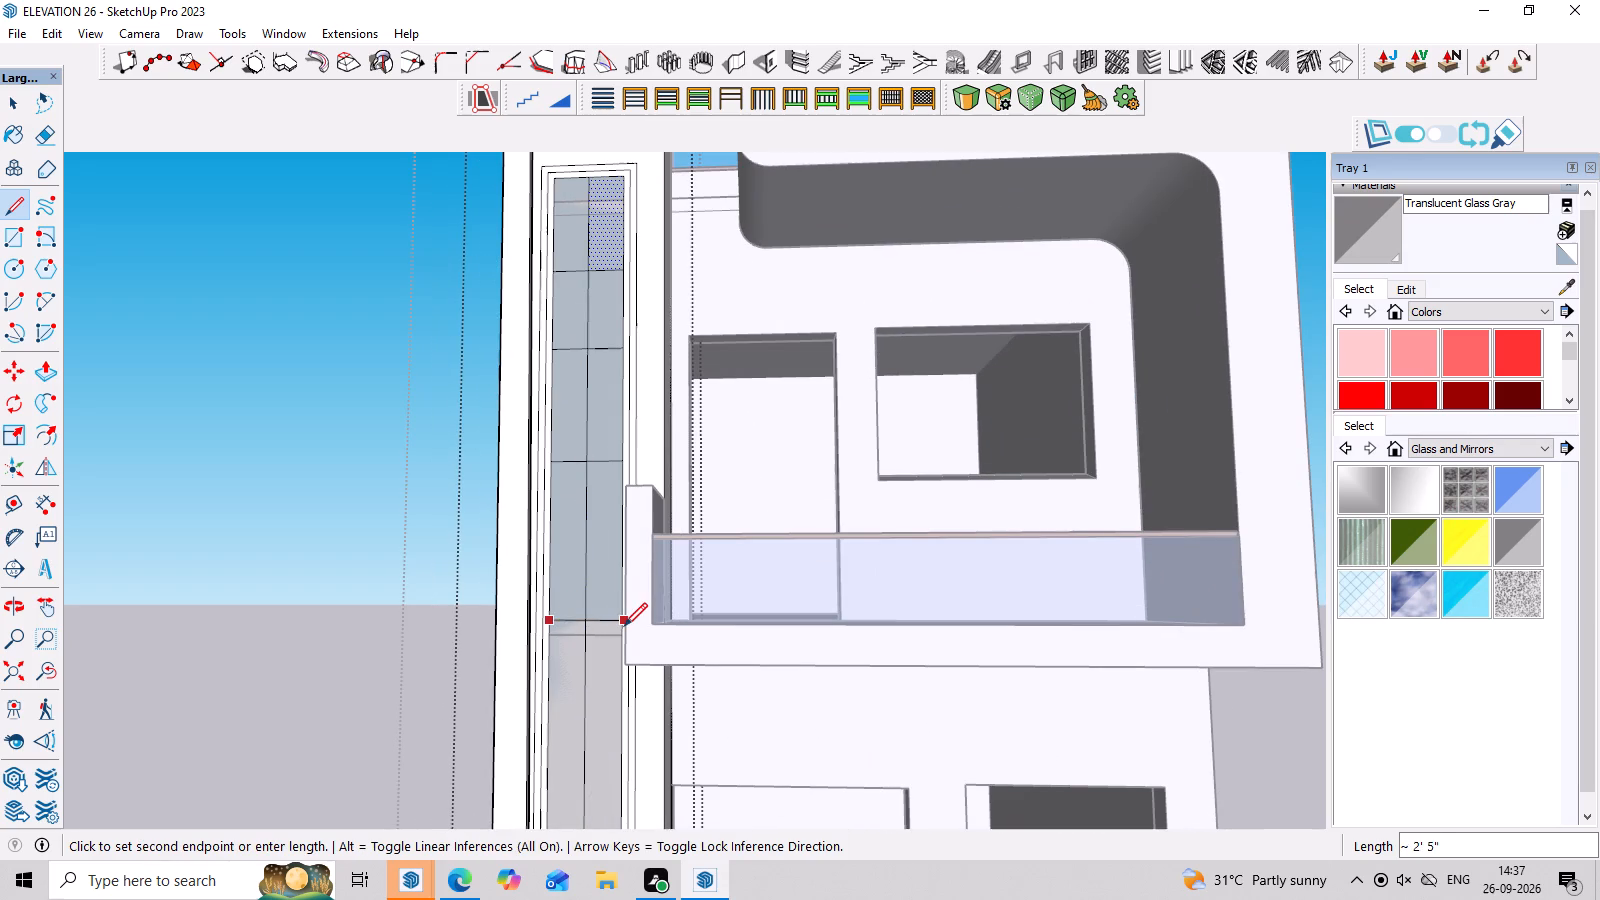
pyautogui.scroll(12, 618, 621)
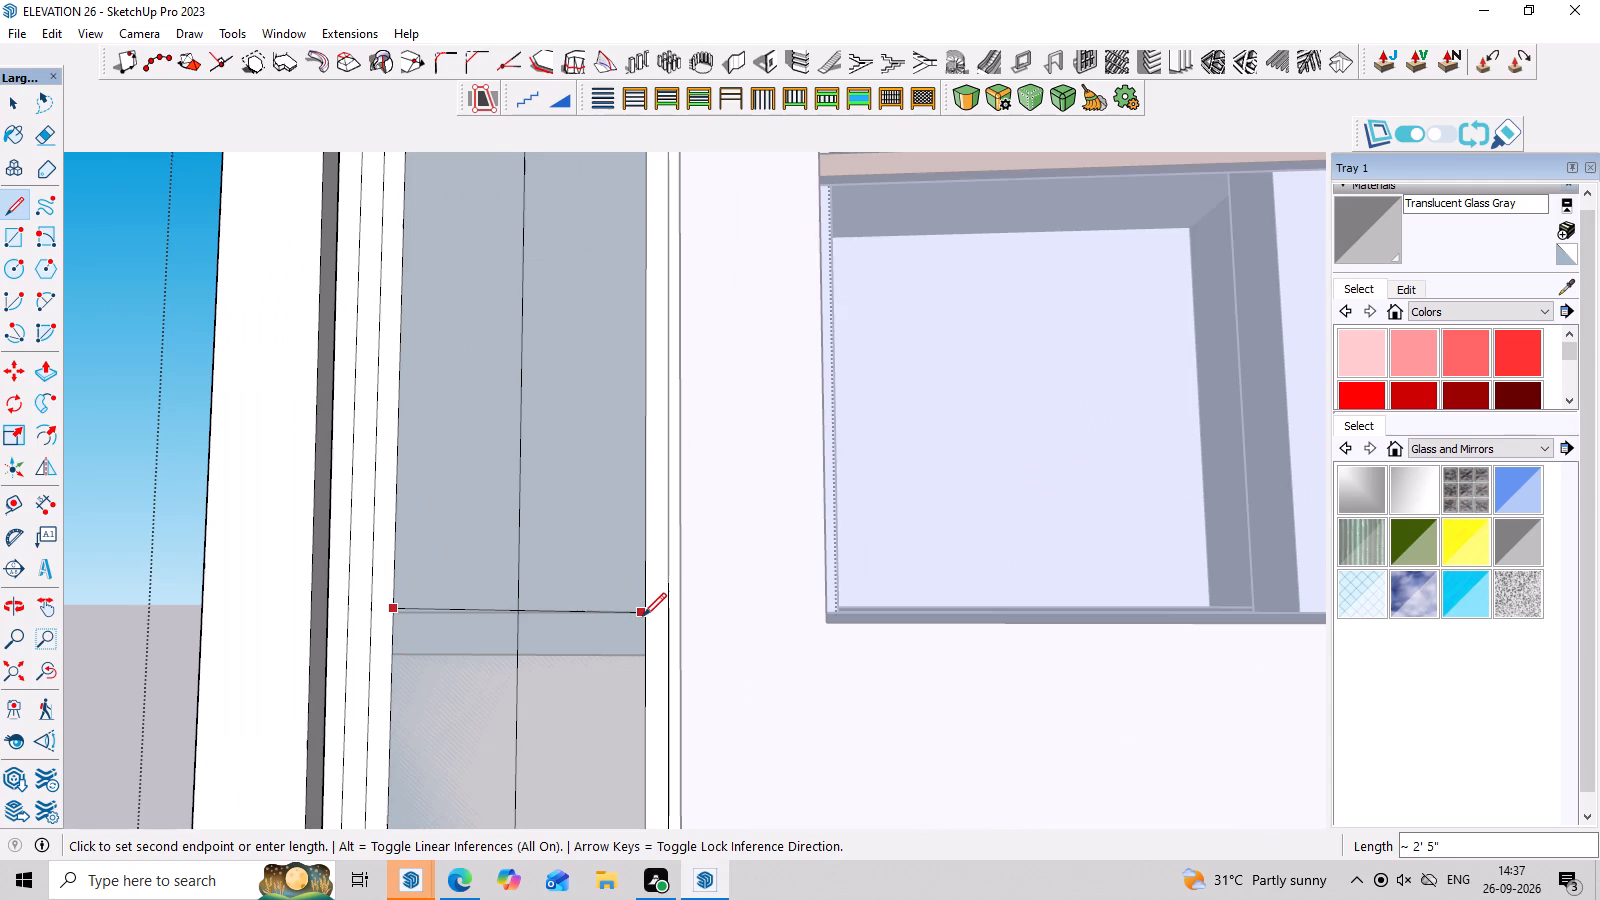
pyautogui.click(648, 614)
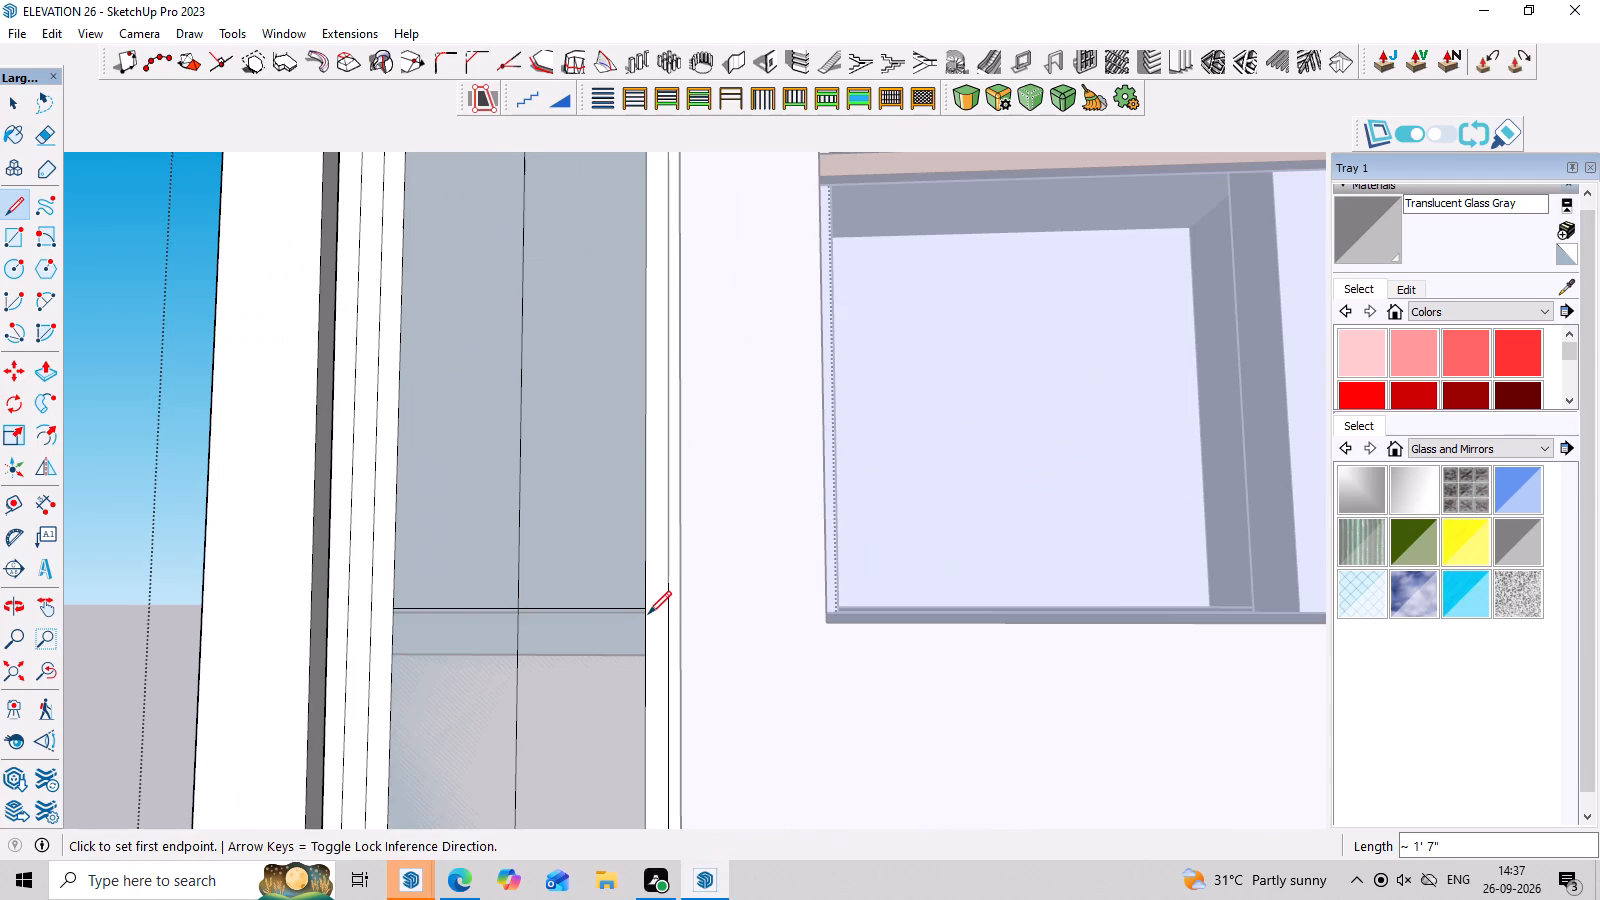
pyautogui.scroll(-16, 648, 614)
pyautogui.scroll(-4, 639, 488)
pyautogui.scroll(3, 605, 663)
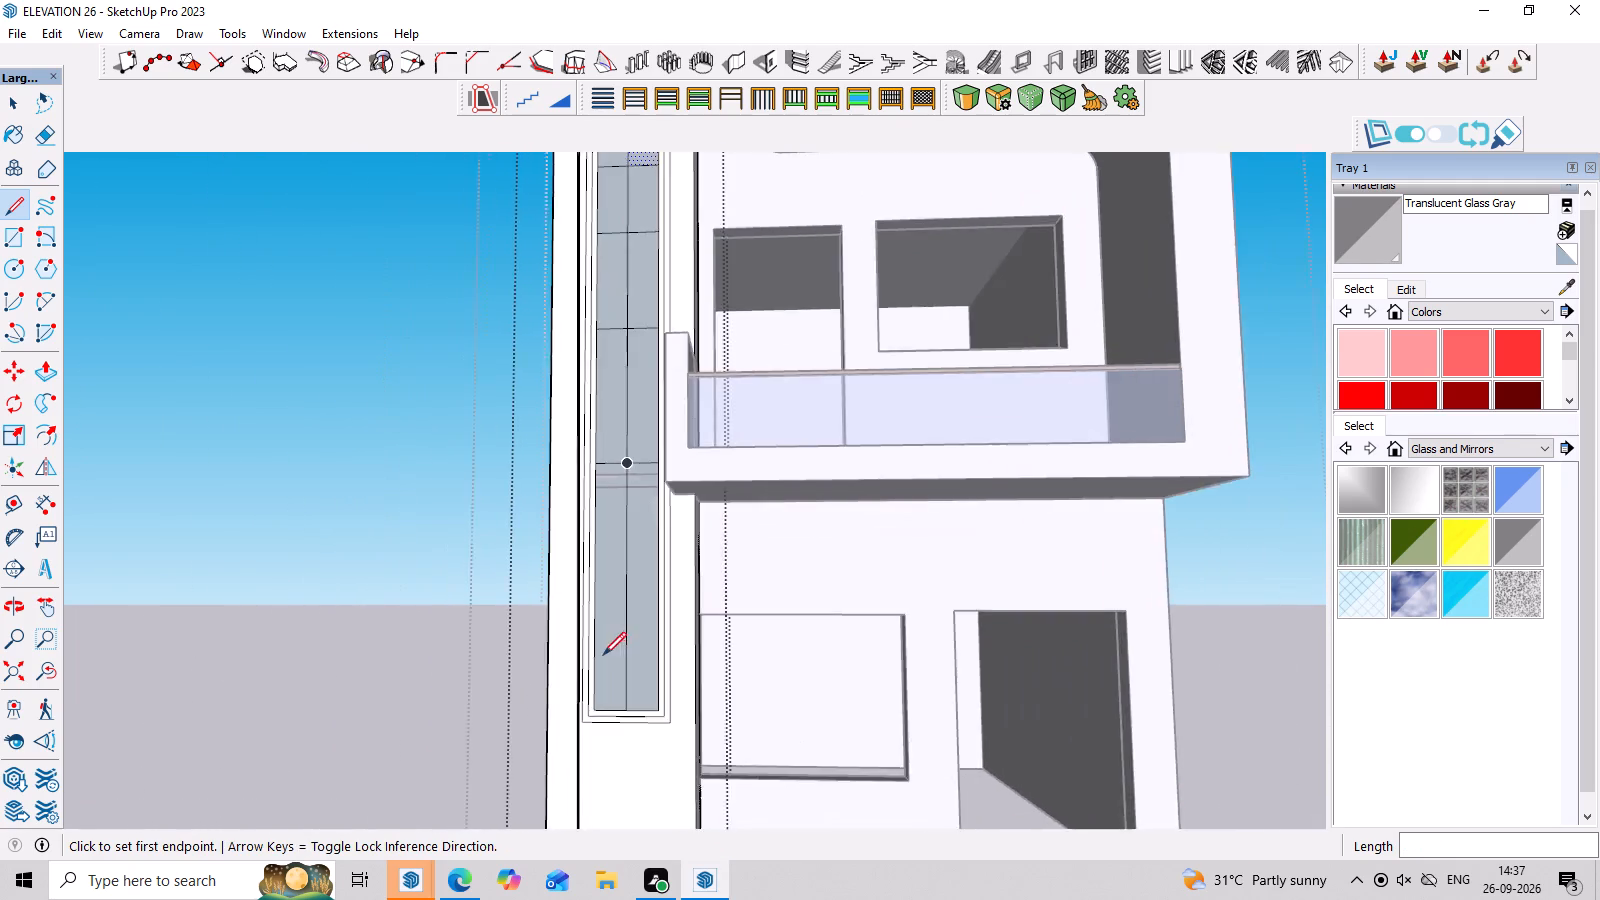
pyautogui.scroll(13, 603, 655)
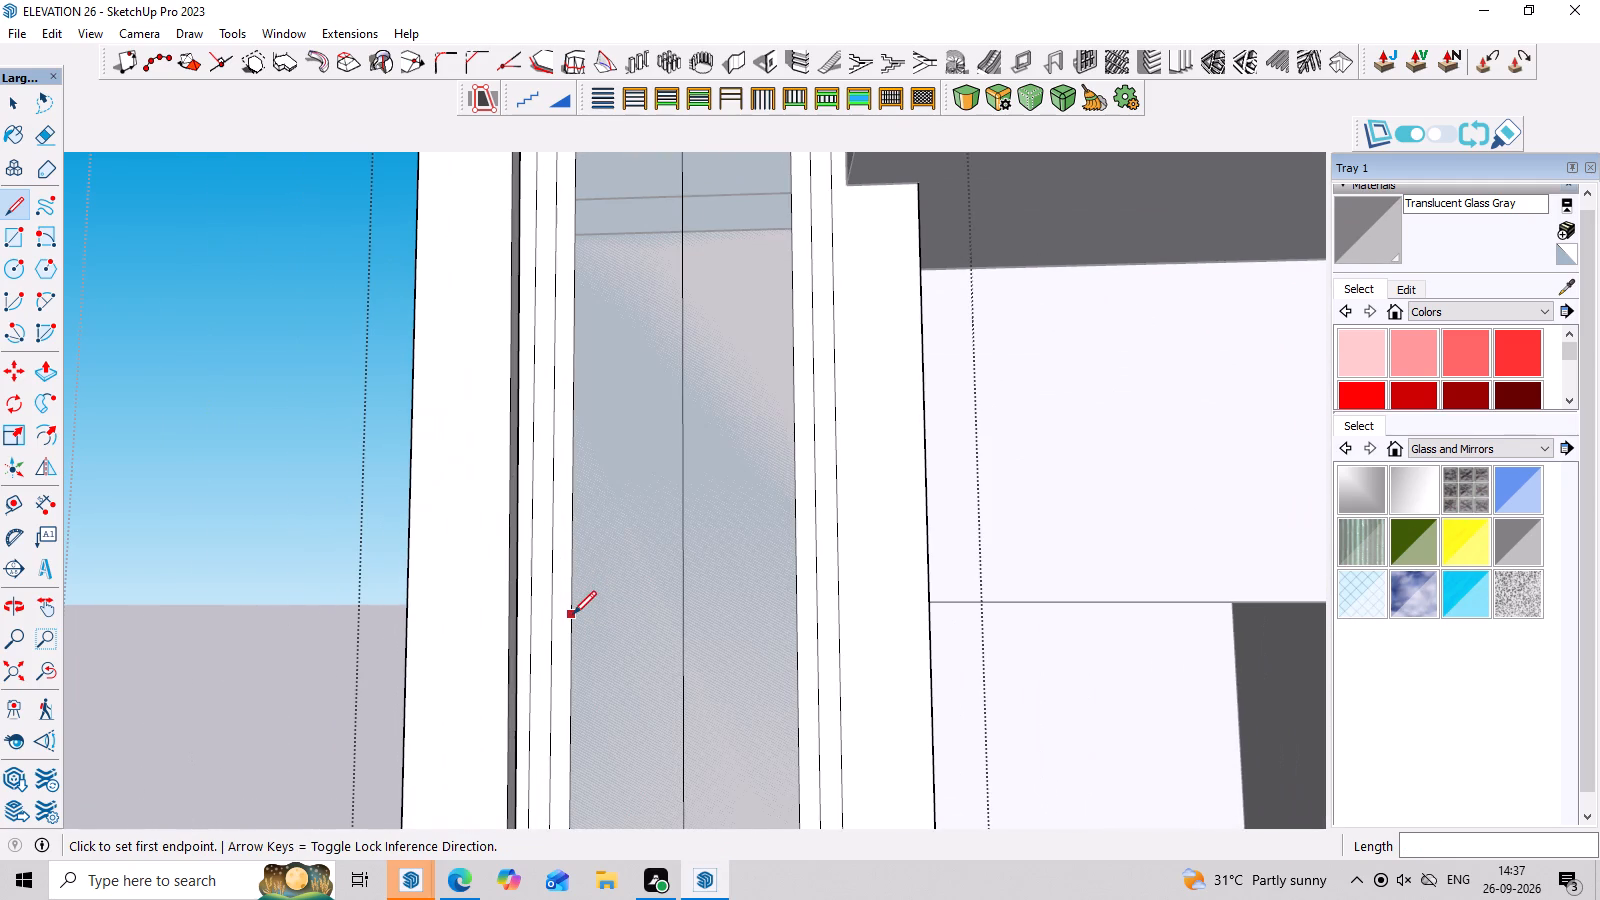
pyautogui.click(573, 614)
pyautogui.click(799, 617)
pyautogui.scroll(-8, 781, 618)
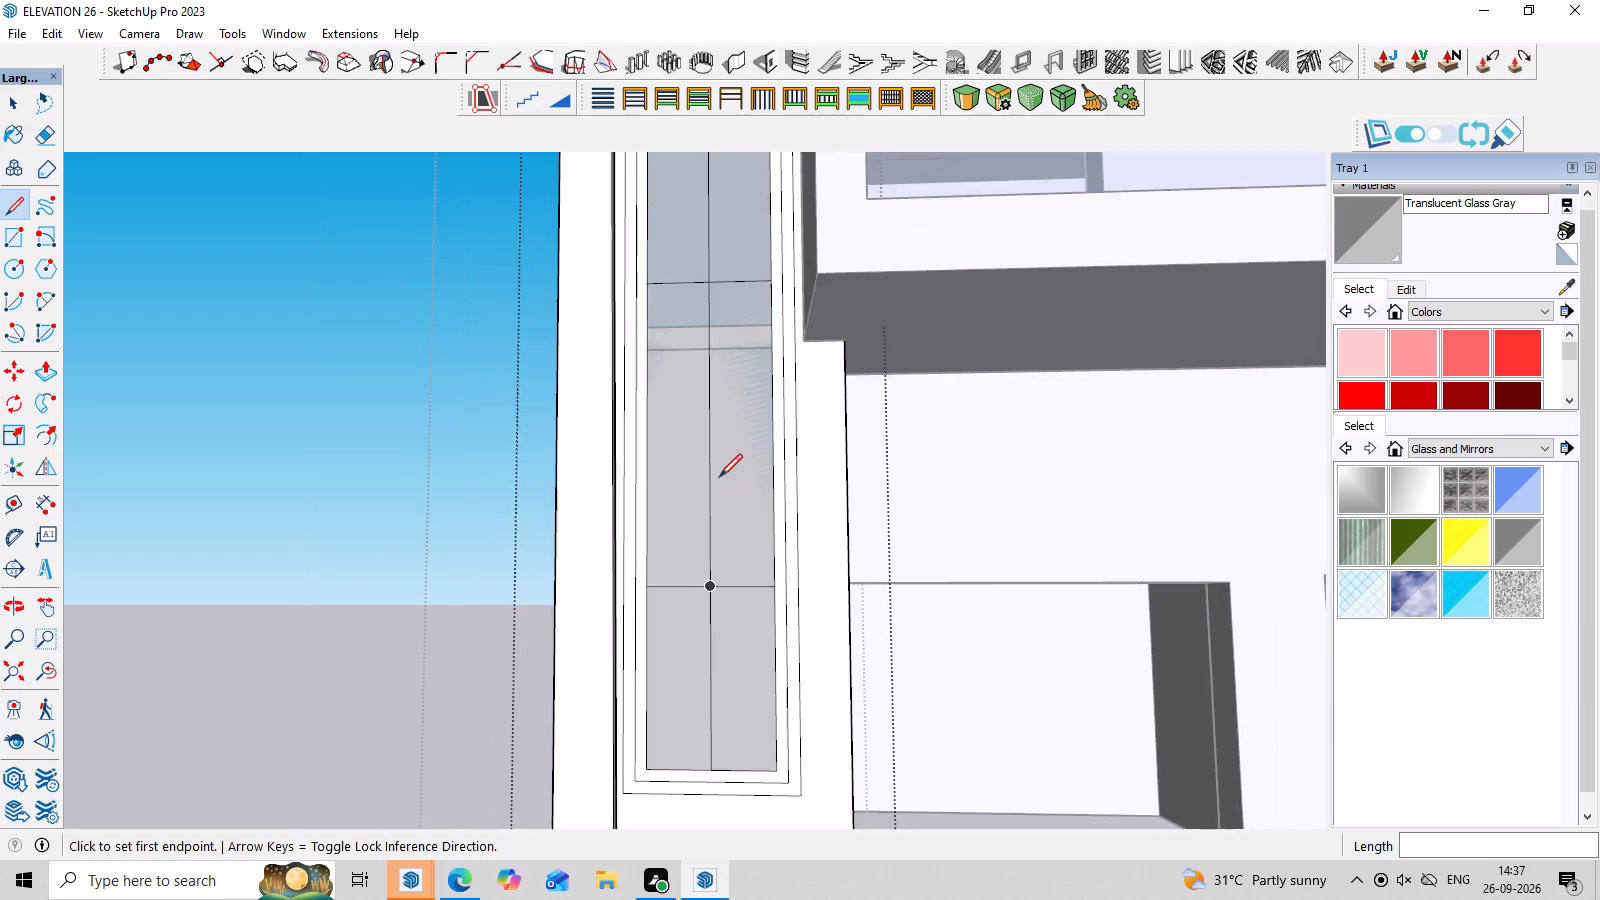
# Finish drawing and close the pillar group and its enclosing group.
pyautogui.scroll(-15, 719, 477)
pyautogui.moveTo(932, 593); pyautogui.dragTo(938, 701, button='middle')
pyautogui.press('space')
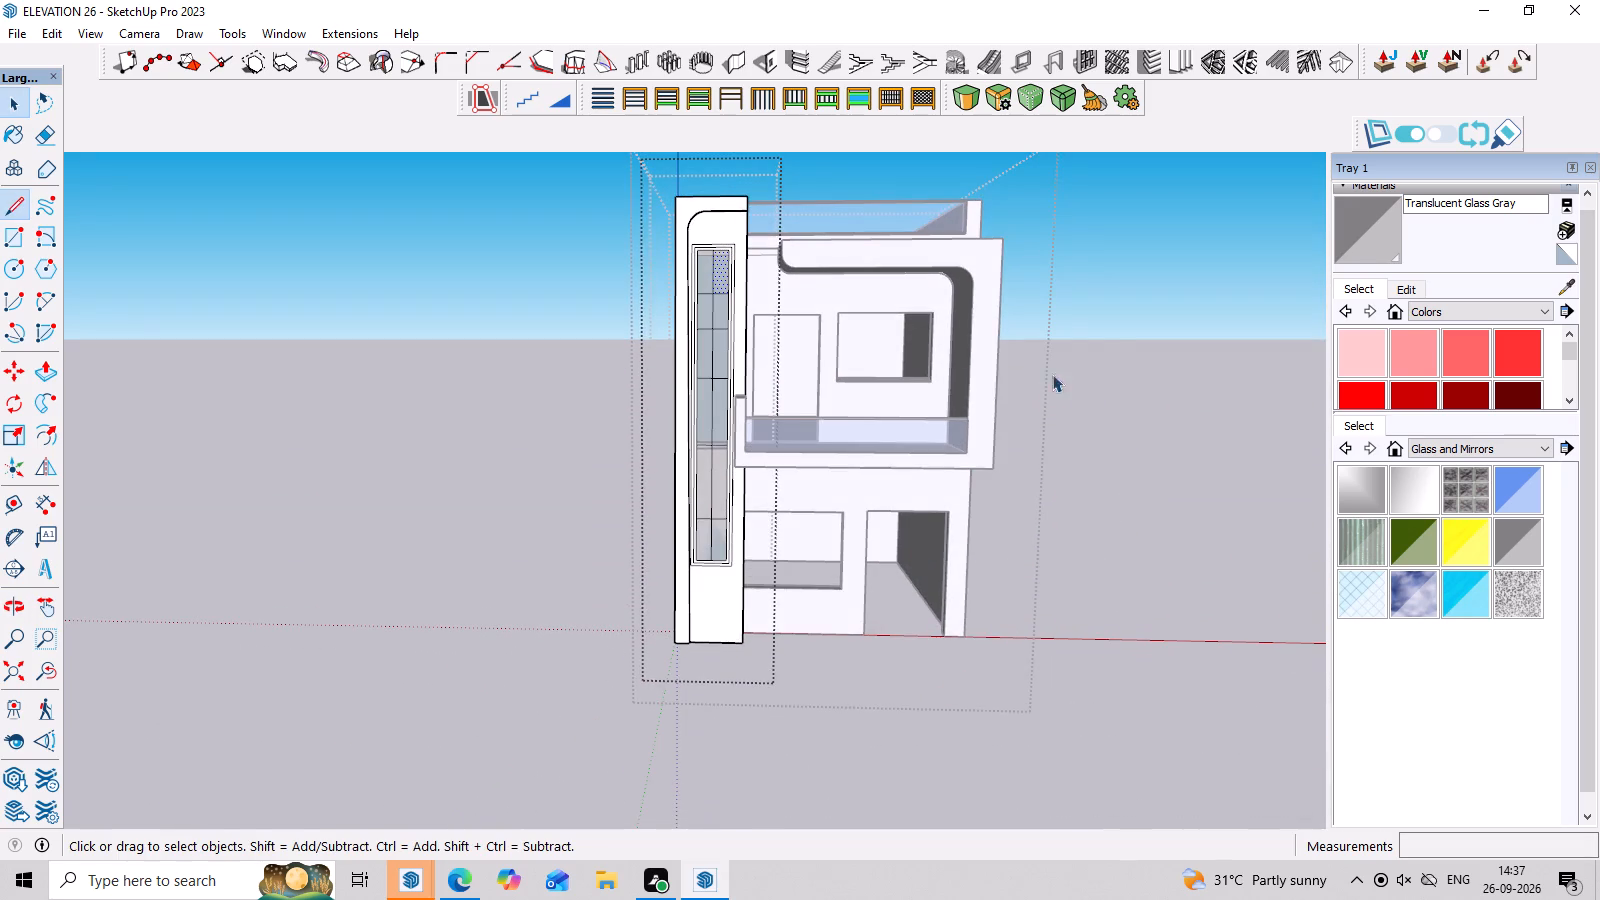
pyautogui.click(1105, 338)
pyautogui.scroll(4, 1072, 332)
pyautogui.click(1047, 326)
# Examine the divided glass panel on the pillar from several angles and distances.
pyautogui.scroll(-8, 1112, 345)
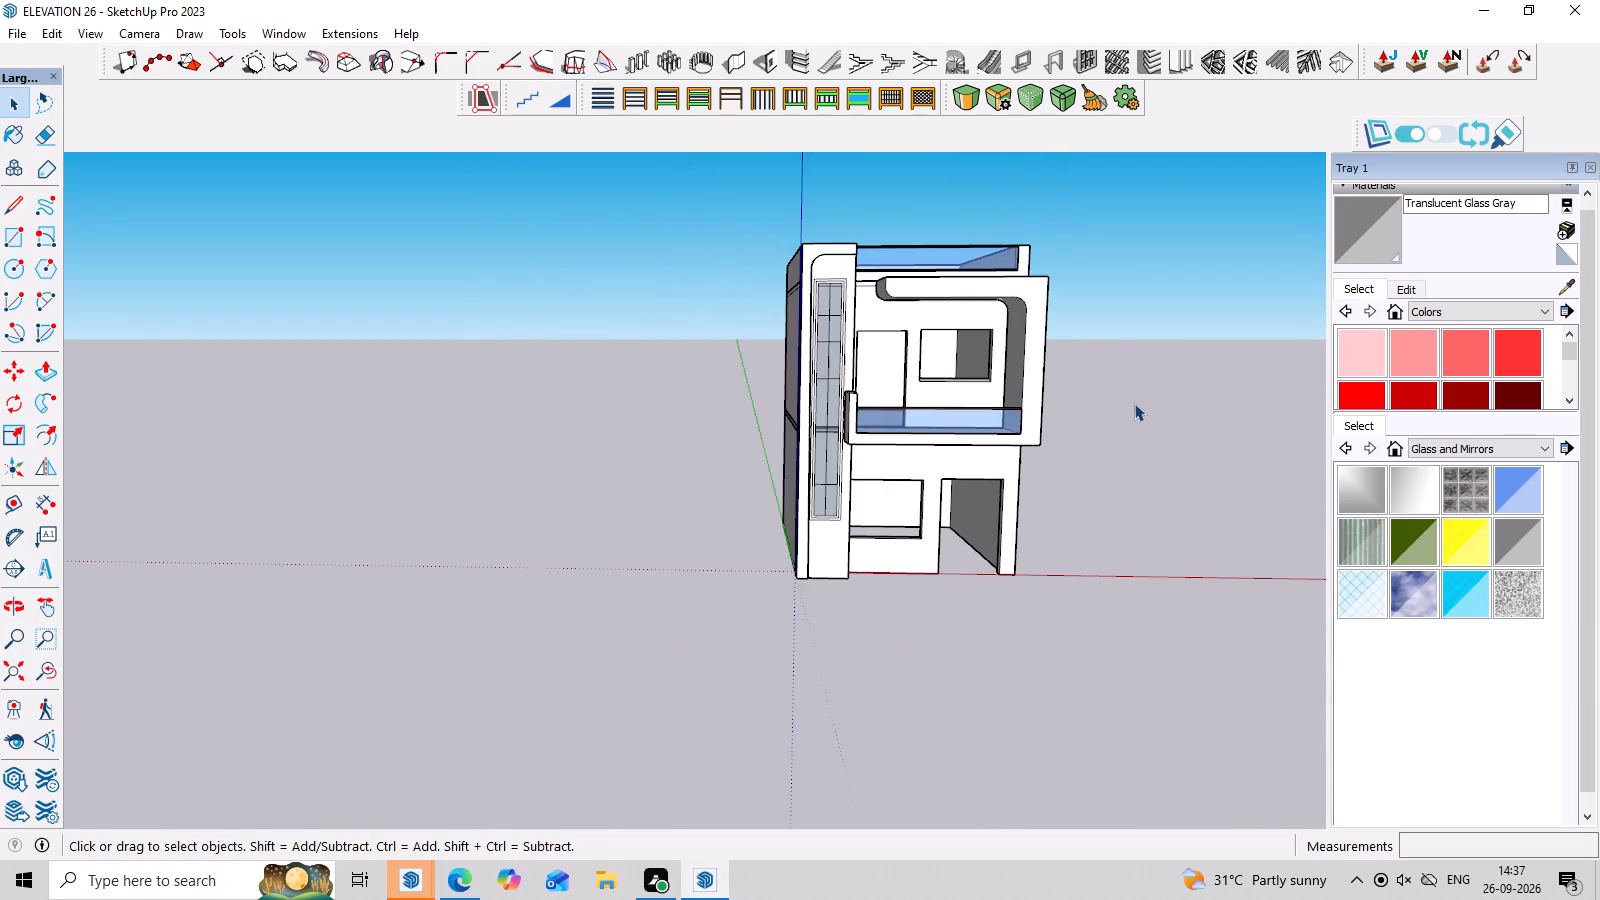
pyautogui.moveTo(1145, 434); pyautogui.dragTo(1149, 357, button='middle')
pyautogui.scroll(7, 833, 351)
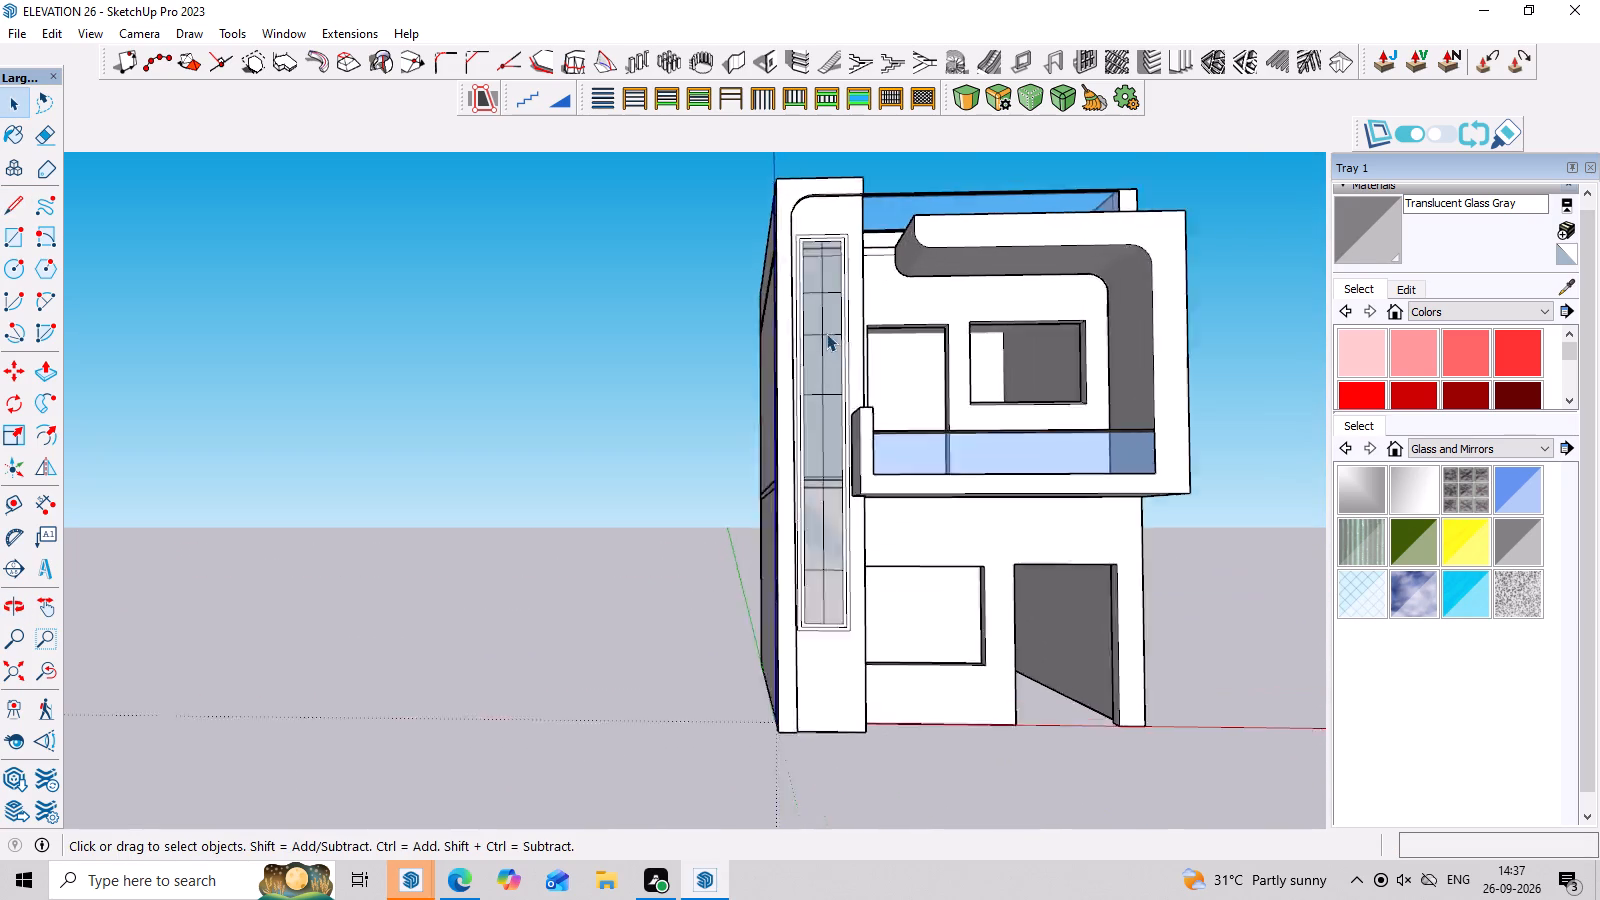
pyautogui.scroll(1, 826, 333)
pyautogui.moveTo(888, 268); pyautogui.dragTo(845, 267, button='middle')
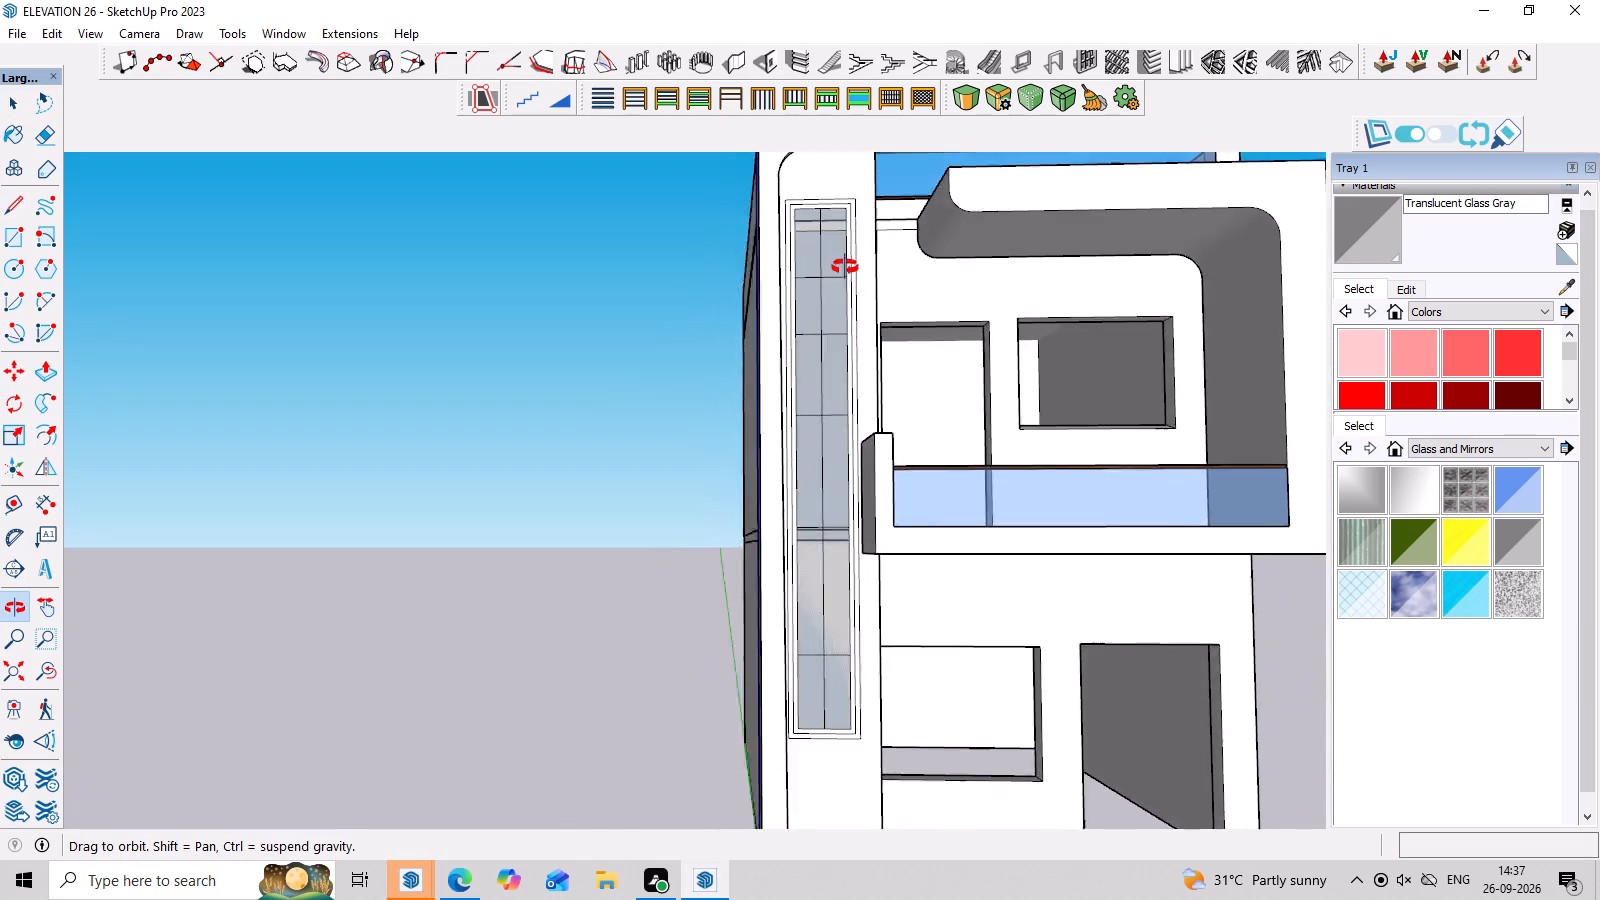
pyautogui.moveTo(845, 267); pyautogui.dragTo(844, 267, button='middle')
pyautogui.scroll(7, 804, 338)
pyautogui.moveTo(818, 420); pyautogui.dragTo(948, 451, button='middle')
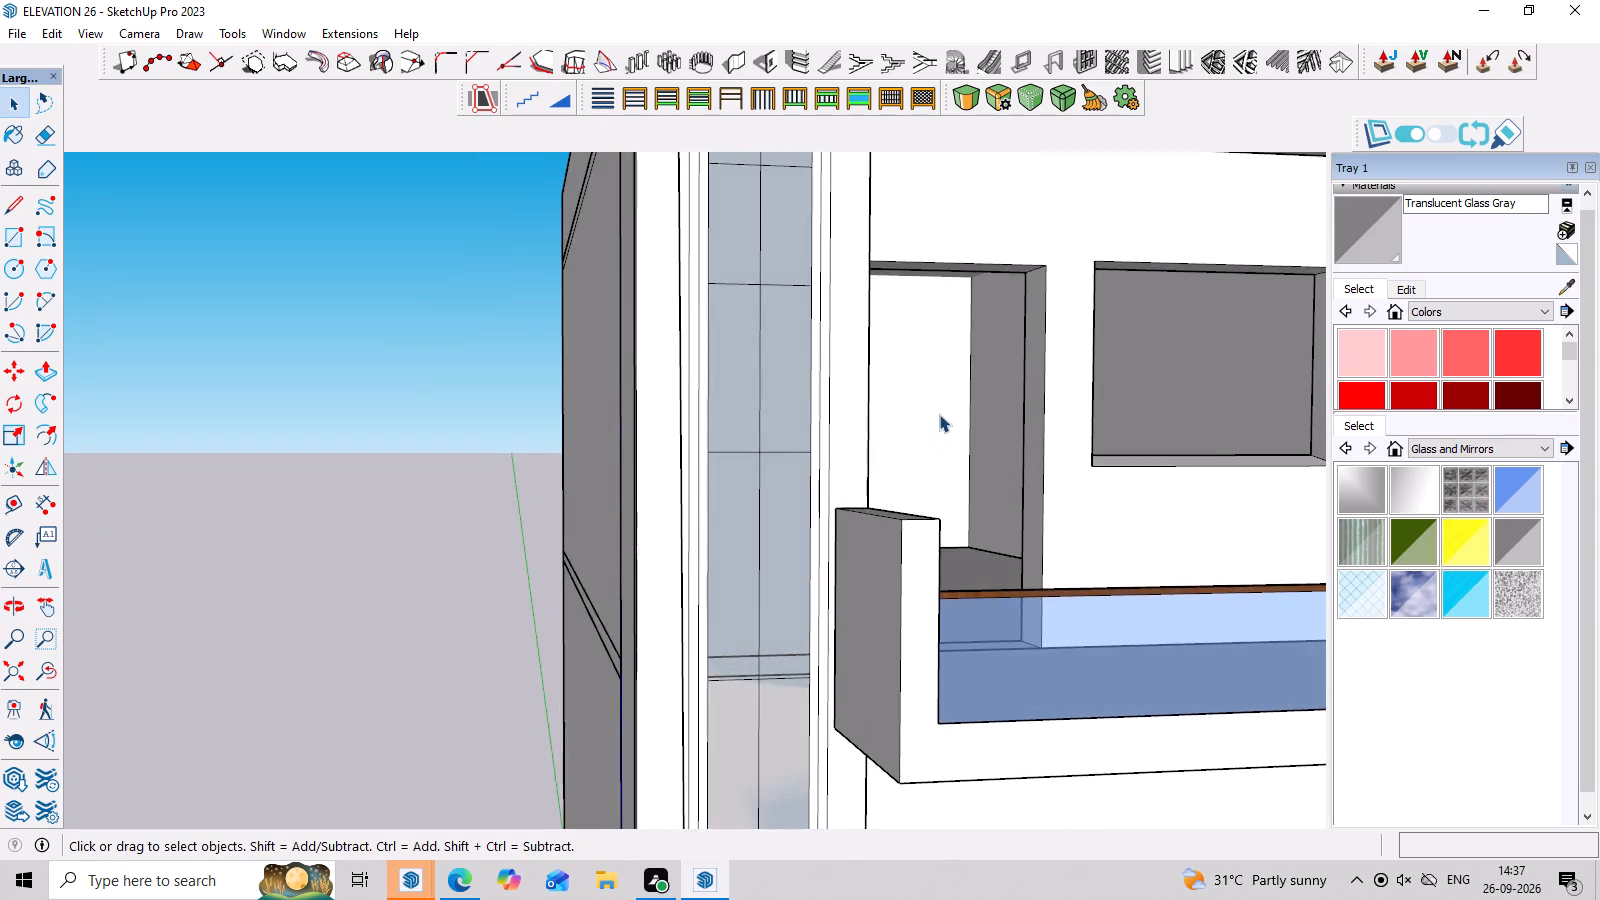
pyautogui.scroll(-7, 933, 408)
pyautogui.moveTo(1019, 402); pyautogui.dragTo(1011, 453, button='middle')
pyautogui.scroll(7, 890, 293)
pyautogui.moveTo(998, 409); pyautogui.dragTo(991, 425, button='middle')
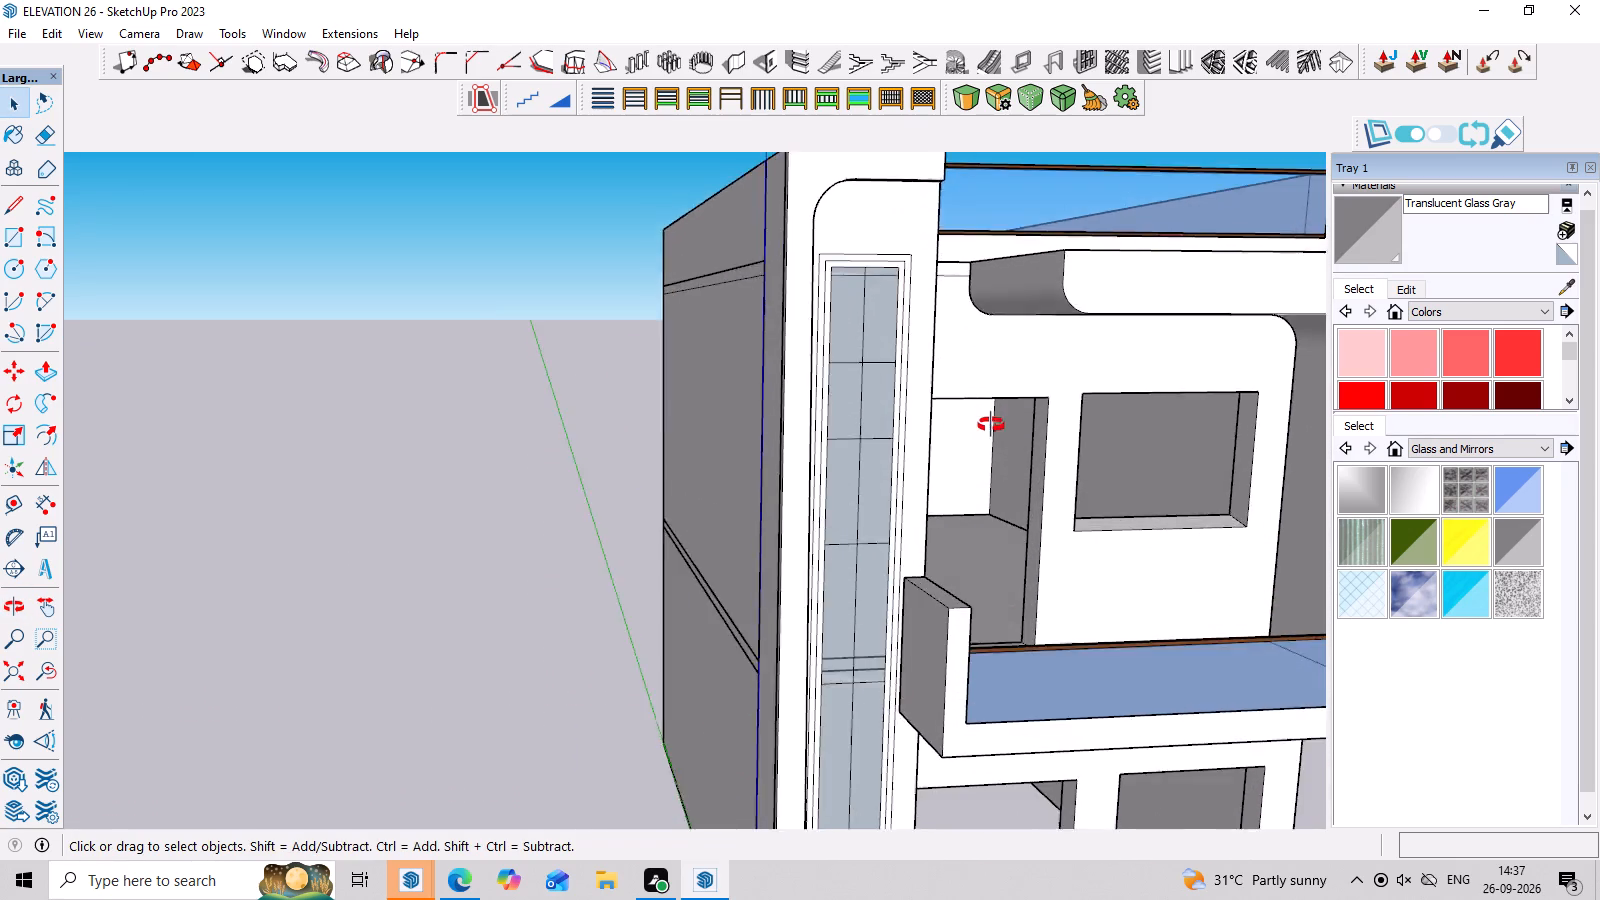
pyautogui.moveTo(991, 425); pyautogui.dragTo(970, 454, button='middle')
# Paint the inner frame band around the pillar's glass panel with Formica Speckled Grey from the Synthetic Surfaces materials.
pyautogui.scroll(3, 839, 365)
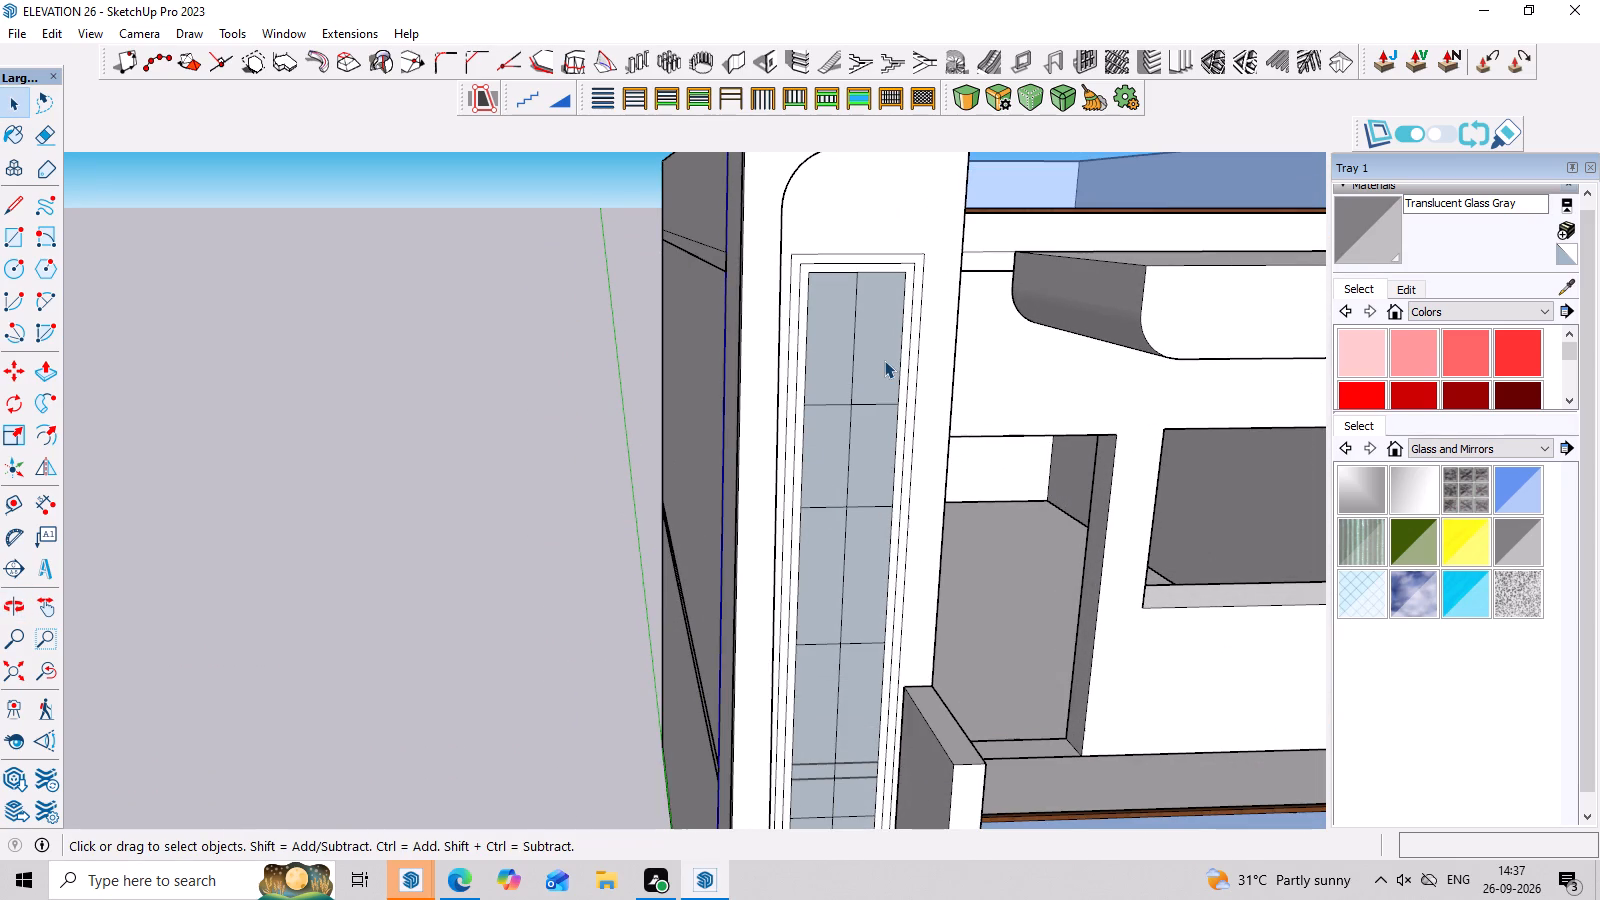
pyautogui.scroll(3, 890, 340)
pyautogui.doubleClick(915, 261)
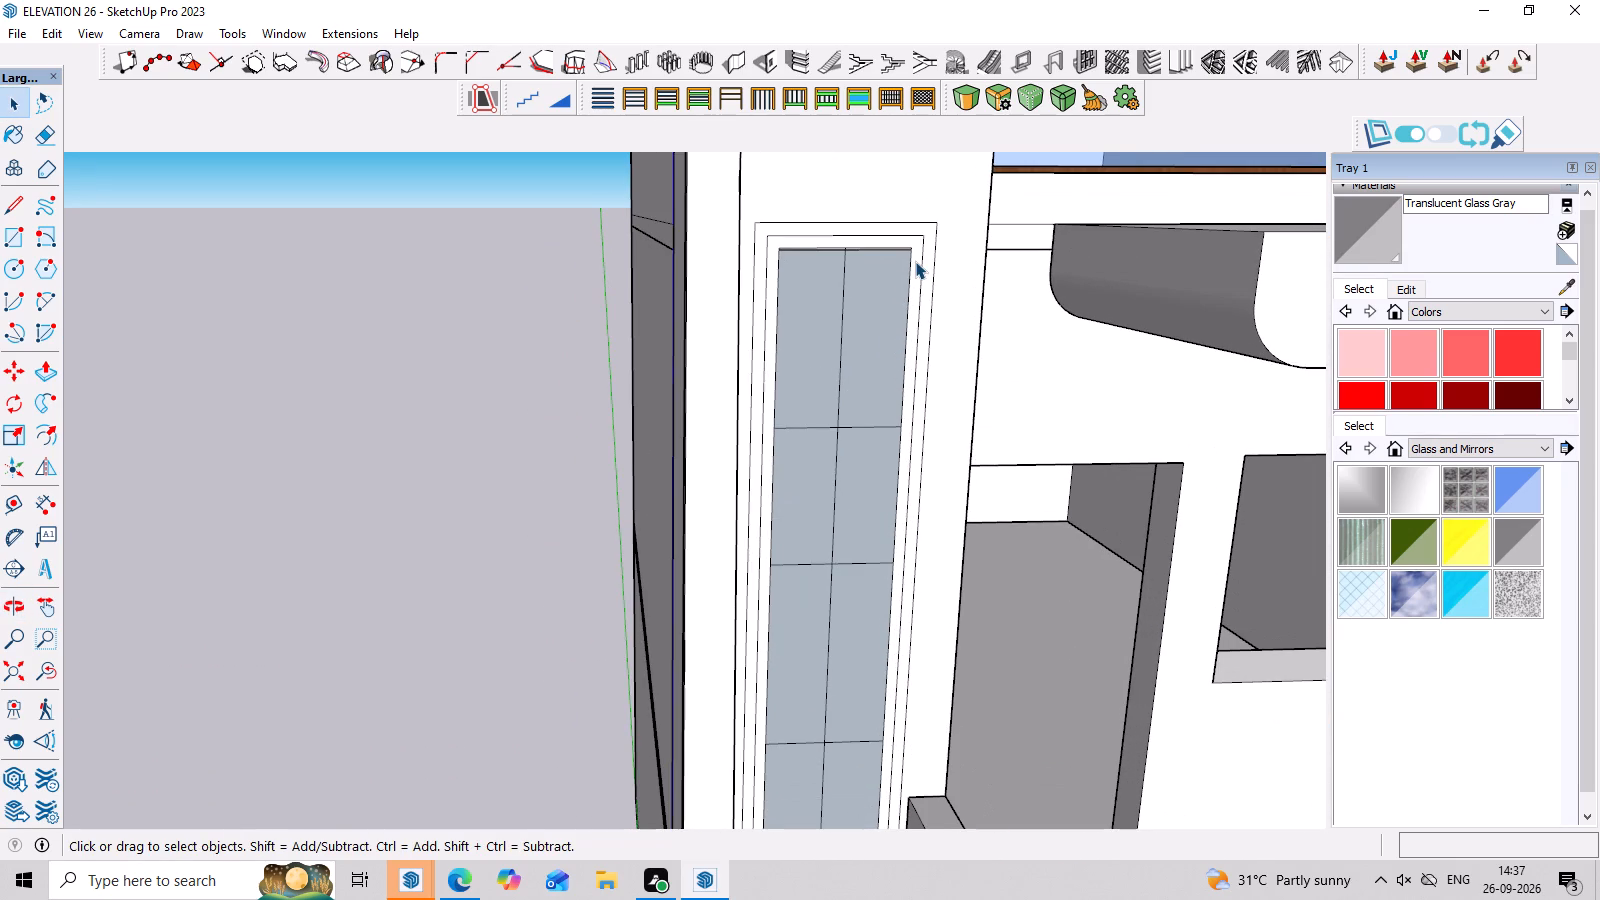
pyautogui.scroll(3, 915, 261)
pyautogui.doubleClick(915, 253)
pyautogui.rightClick(915, 253)
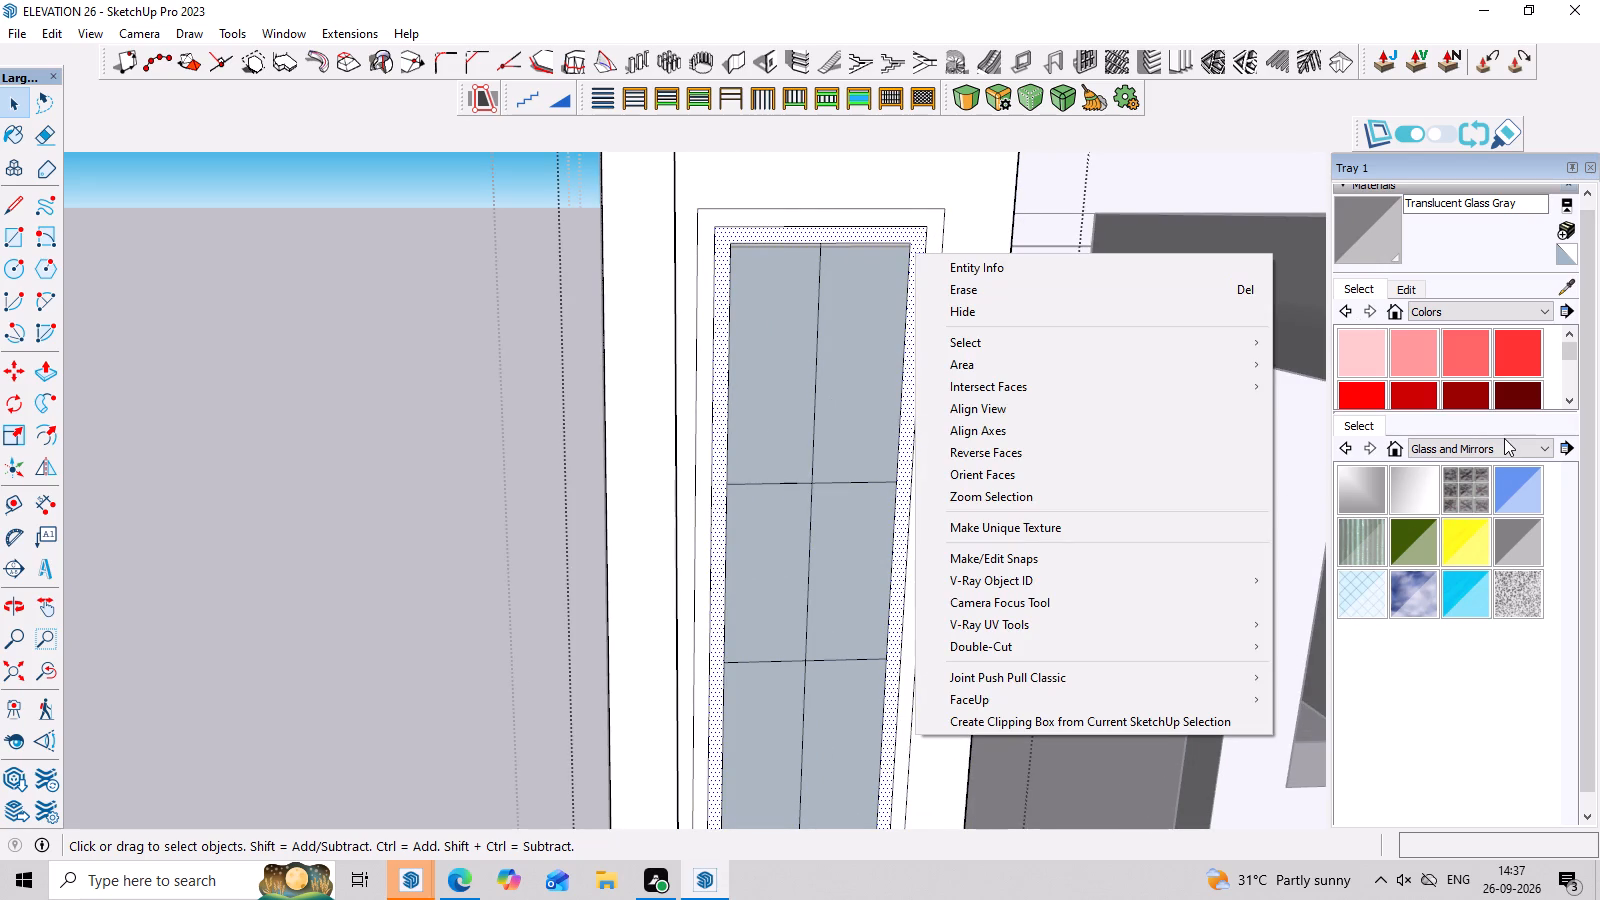
pyautogui.click(1498, 313)
pyautogui.scroll(-3, 1471, 449)
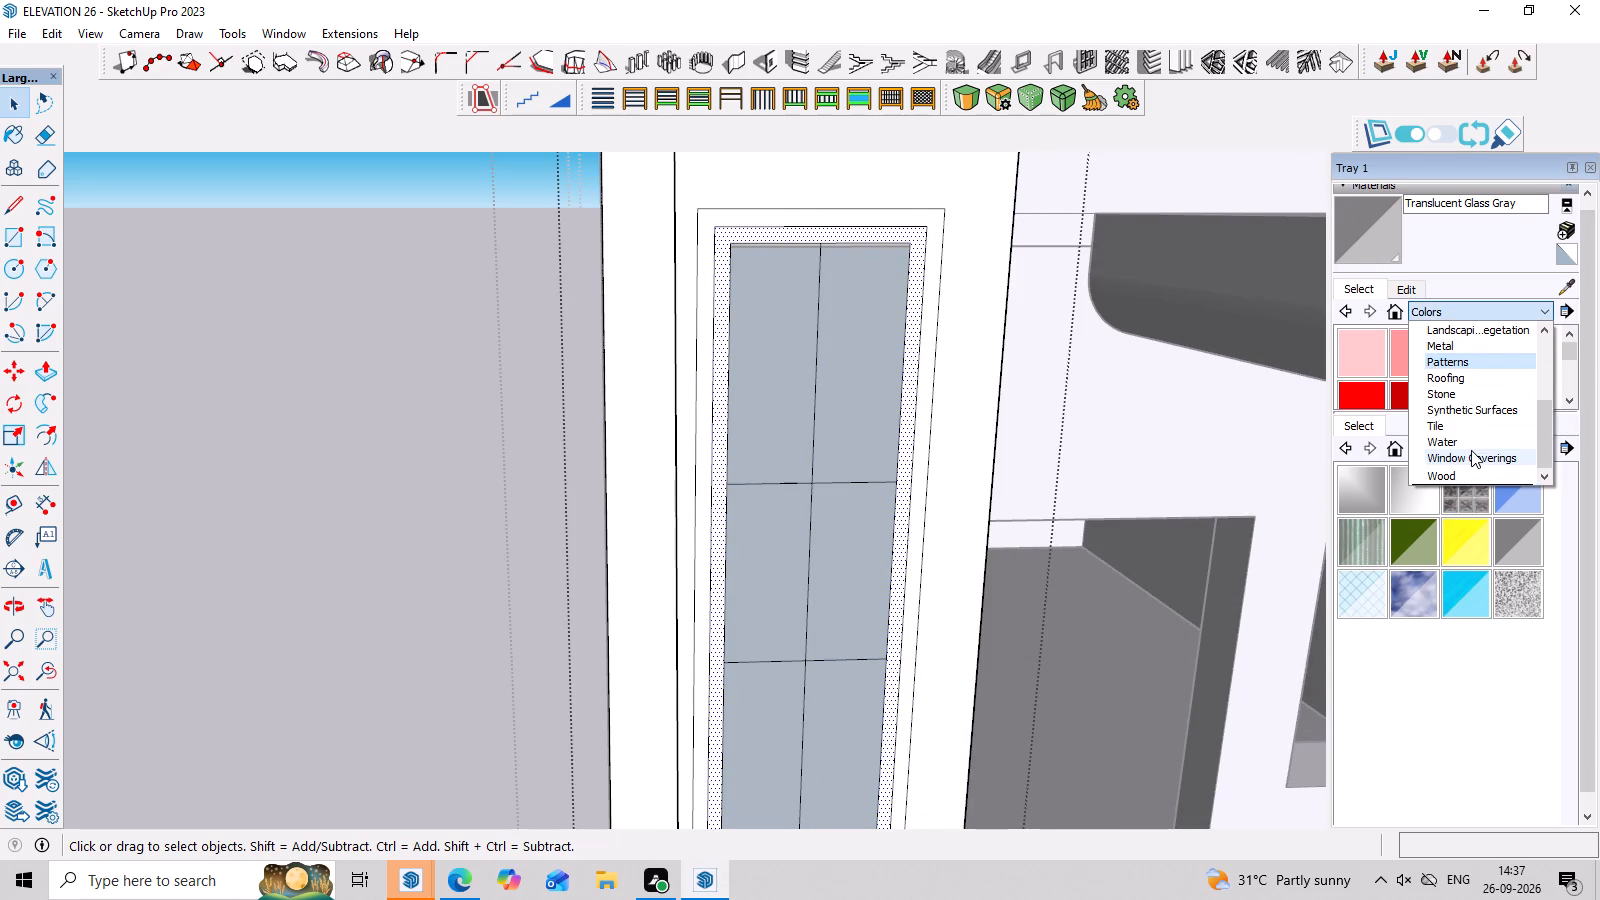
pyautogui.click(1462, 408)
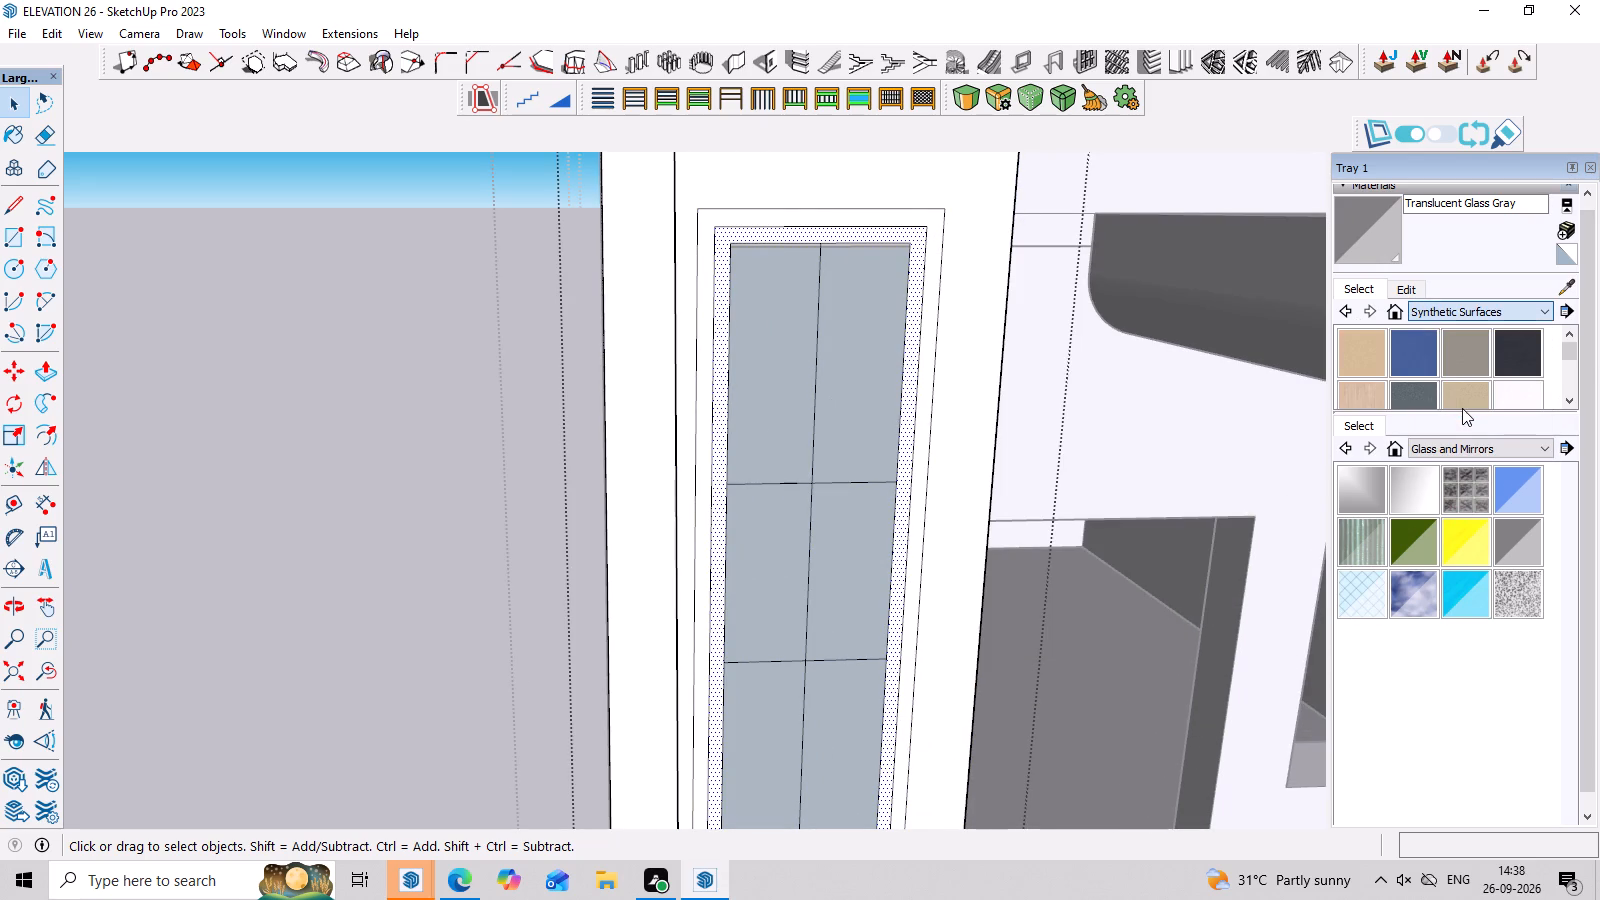
pyautogui.click(1407, 394)
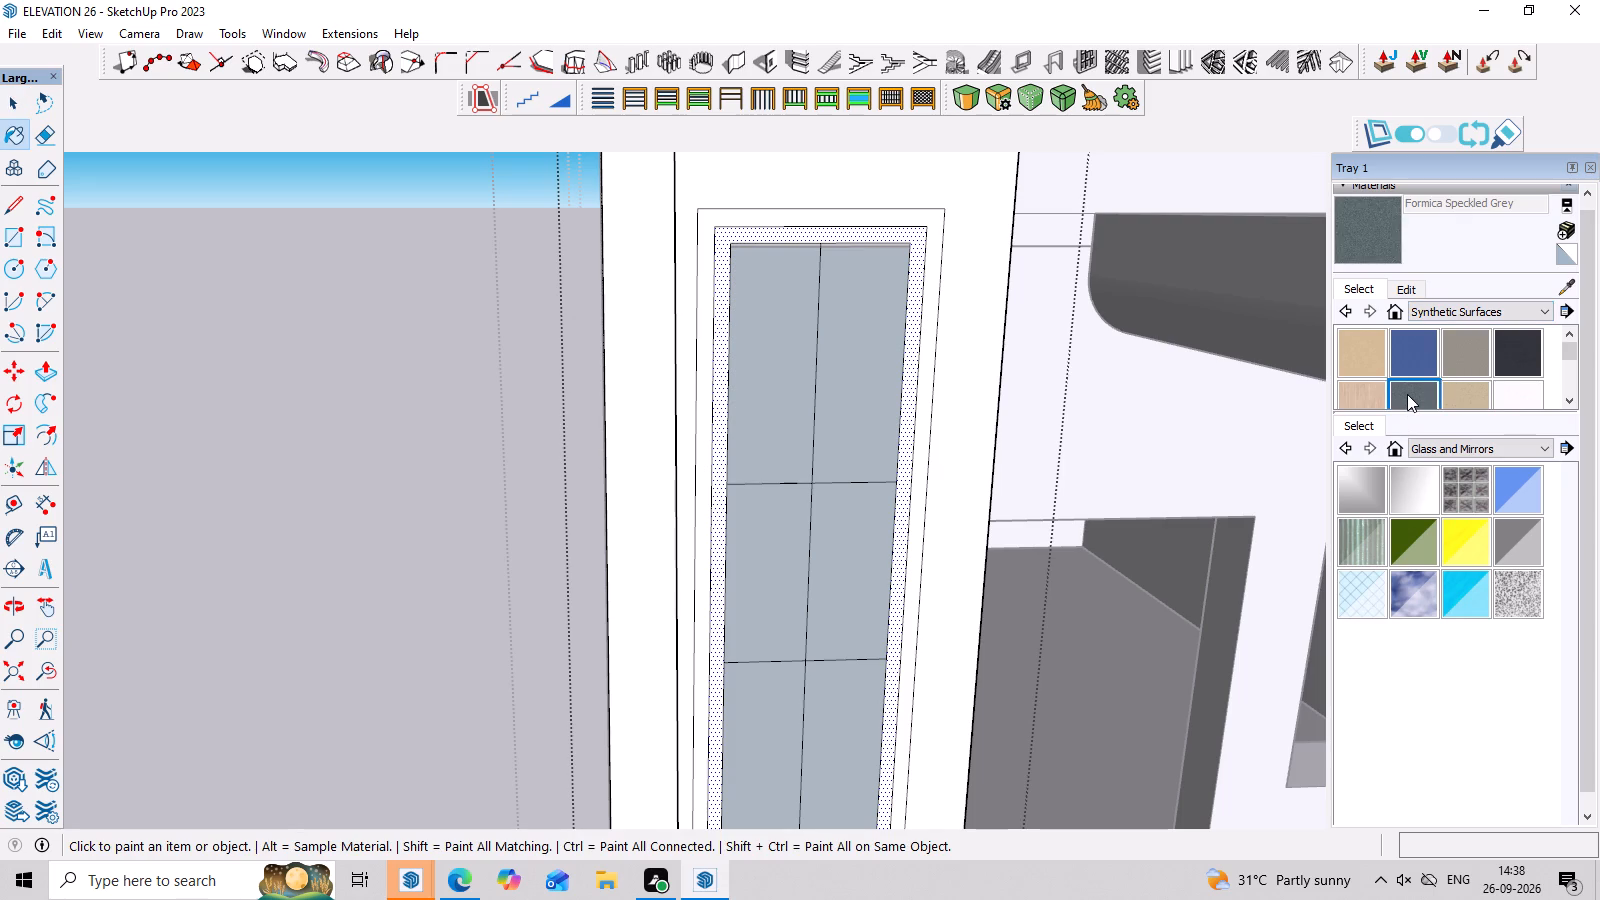
pyautogui.scroll(3, 869, 229)
pyautogui.click(926, 240)
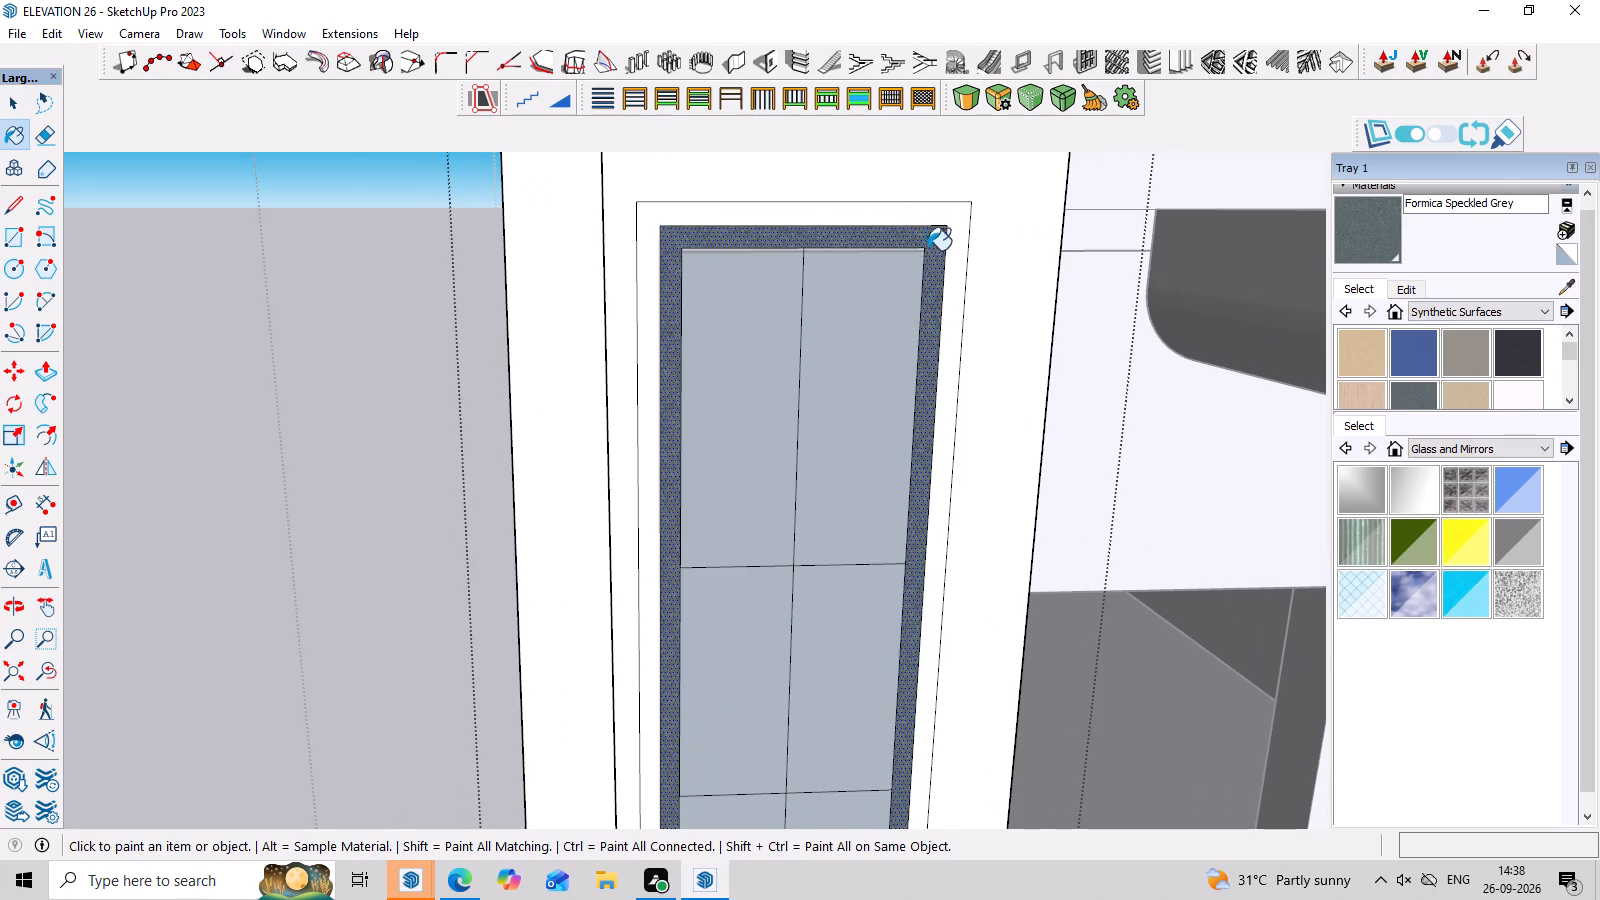
# Paint the outer border around the pillar's glass panel with Quartz Light Grey and close the open groups.
pyautogui.scroll(-11, 684, 280)
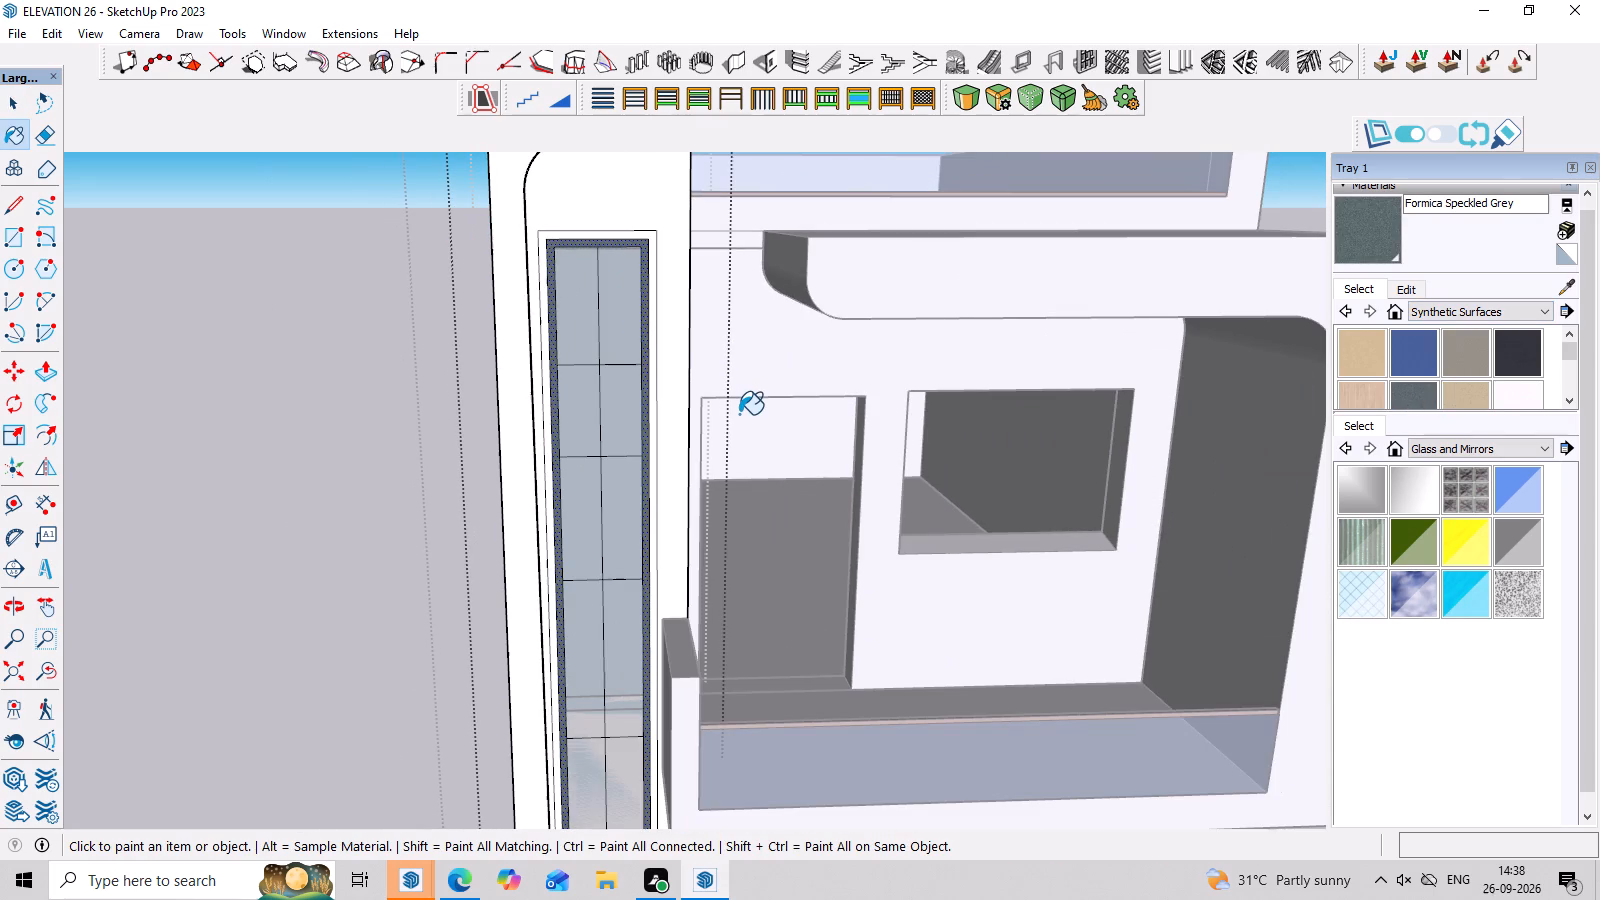
pyautogui.scroll(2, 692, 208)
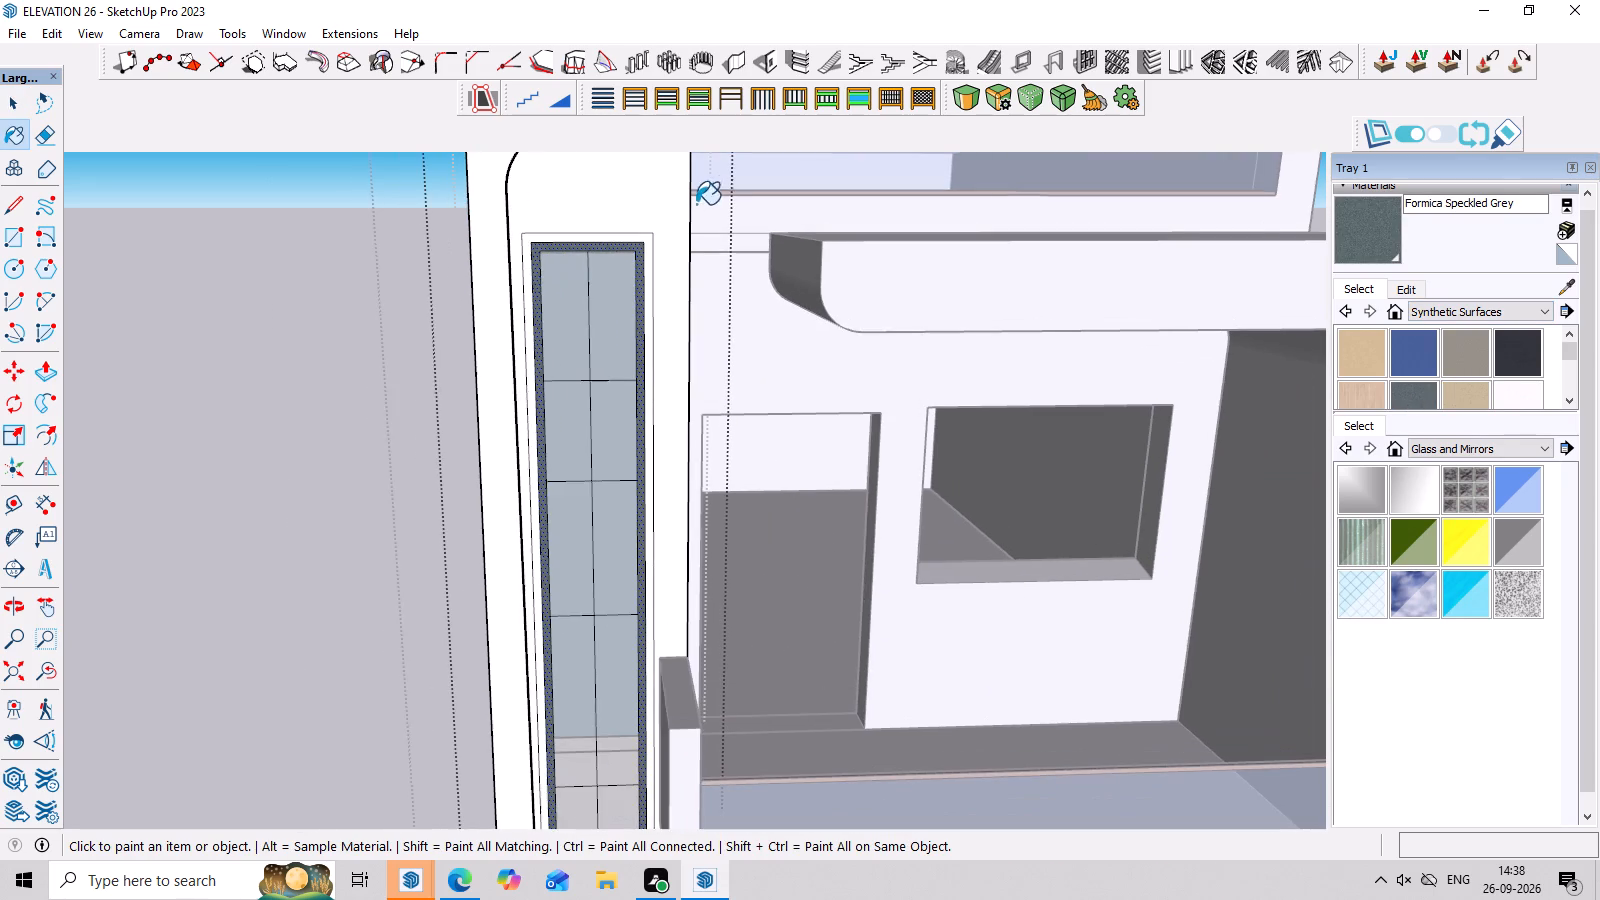
pyautogui.scroll(-2, 1492, 364)
pyautogui.click(1514, 361)
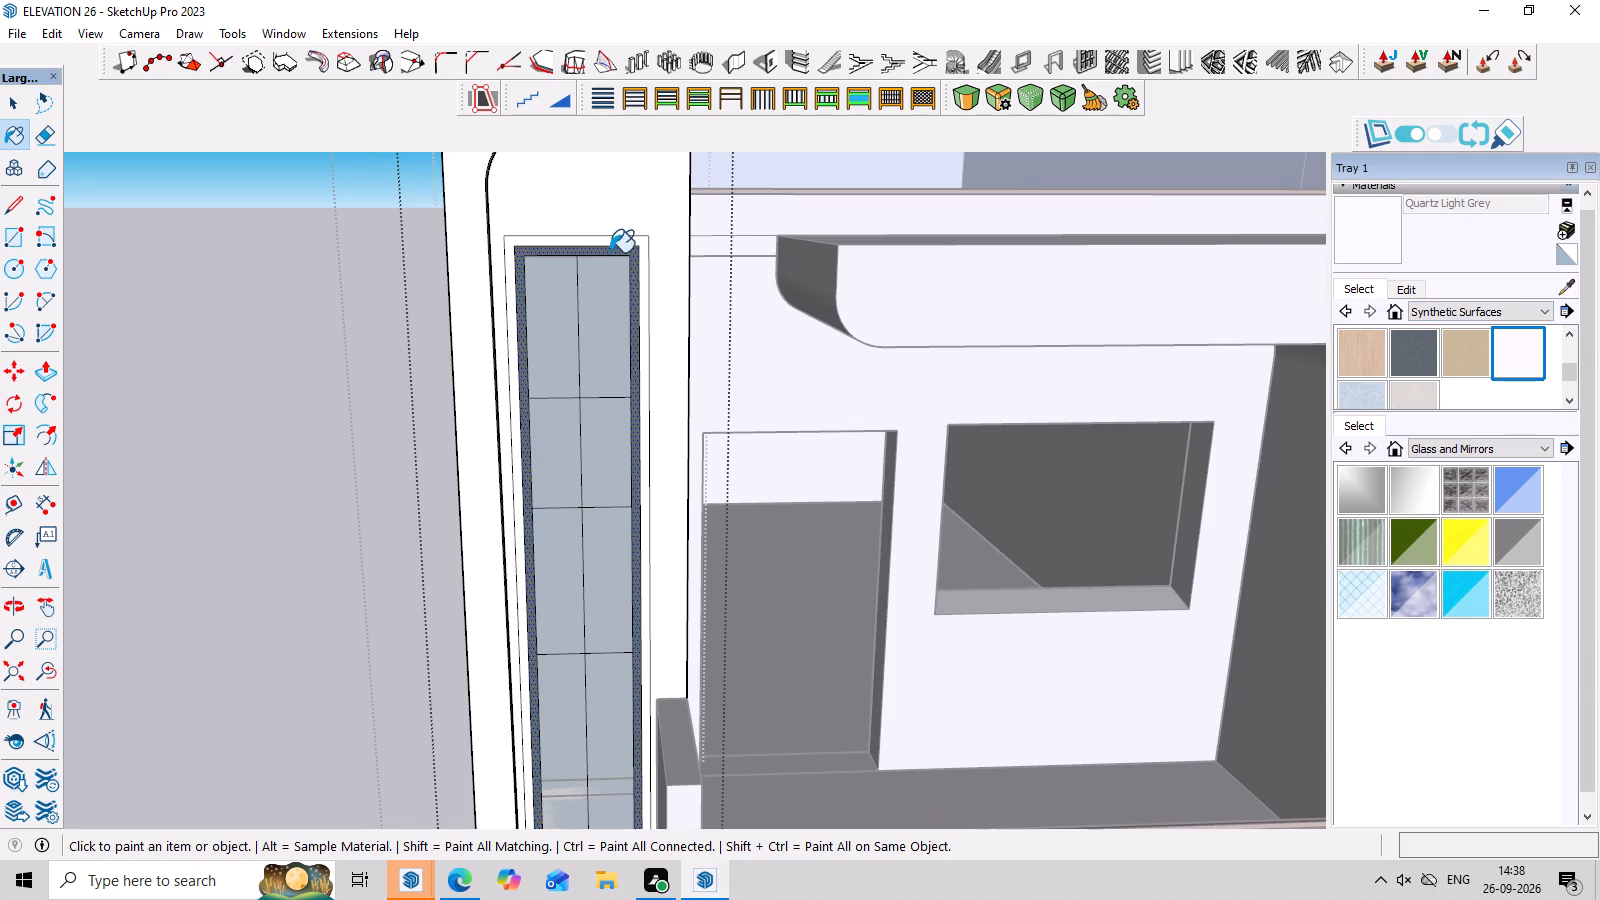
pyautogui.scroll(3, 553, 233)
pyautogui.scroll(3, 673, 260)
pyautogui.press('space')
pyautogui.click(682, 239)
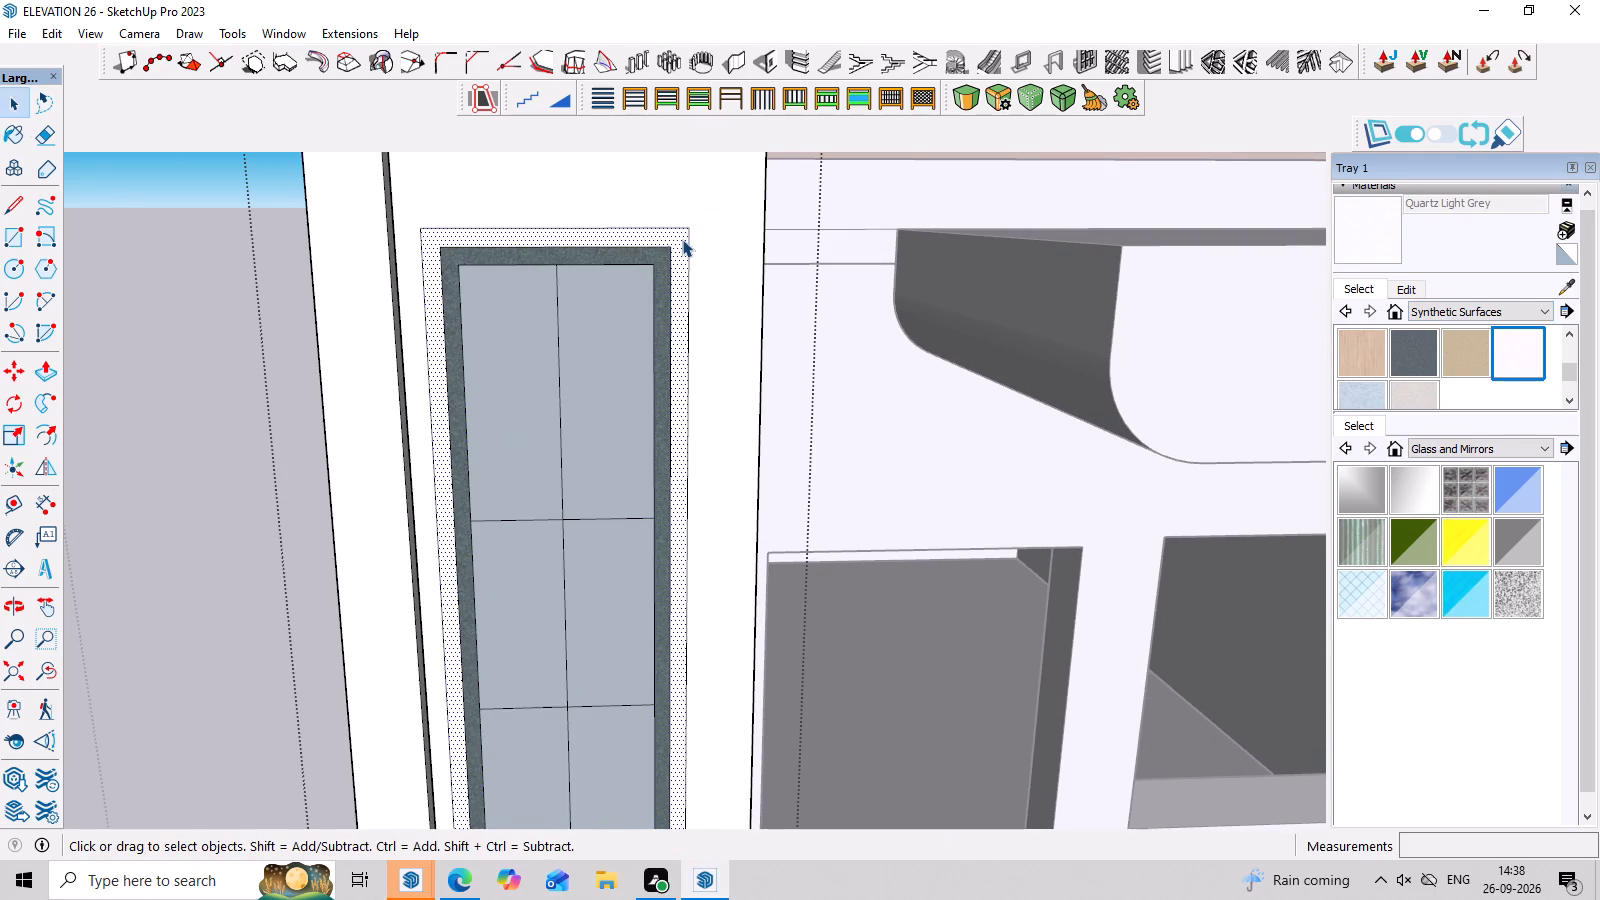
pyautogui.click(1536, 344)
pyautogui.scroll(2, 612, 242)
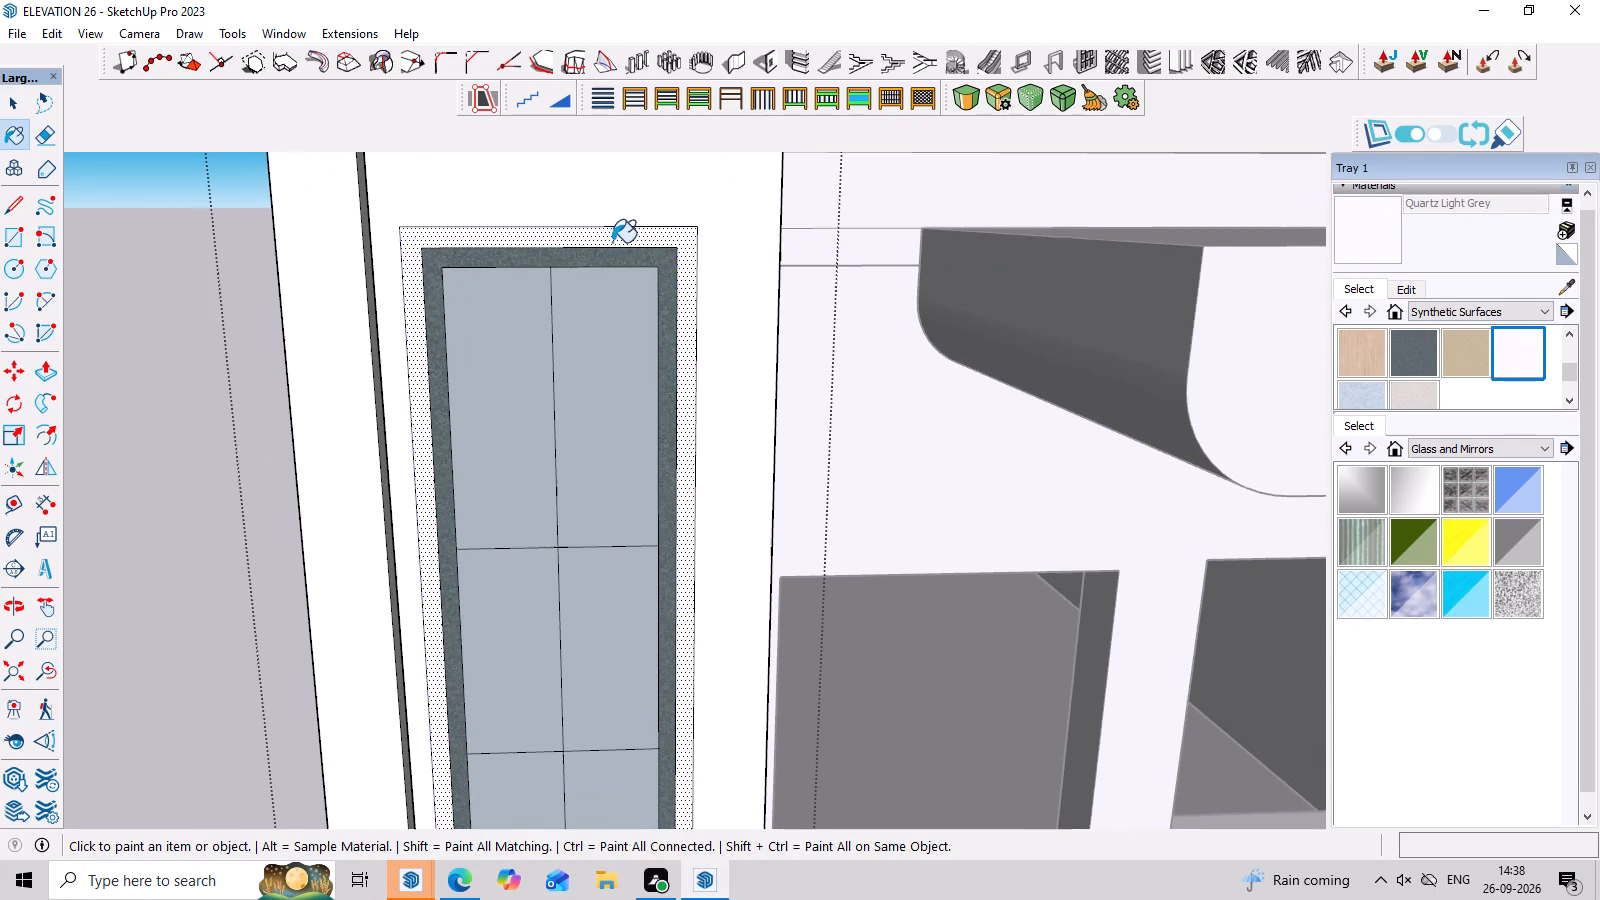
pyautogui.click(695, 241)
pyautogui.scroll(-10, 695, 241)
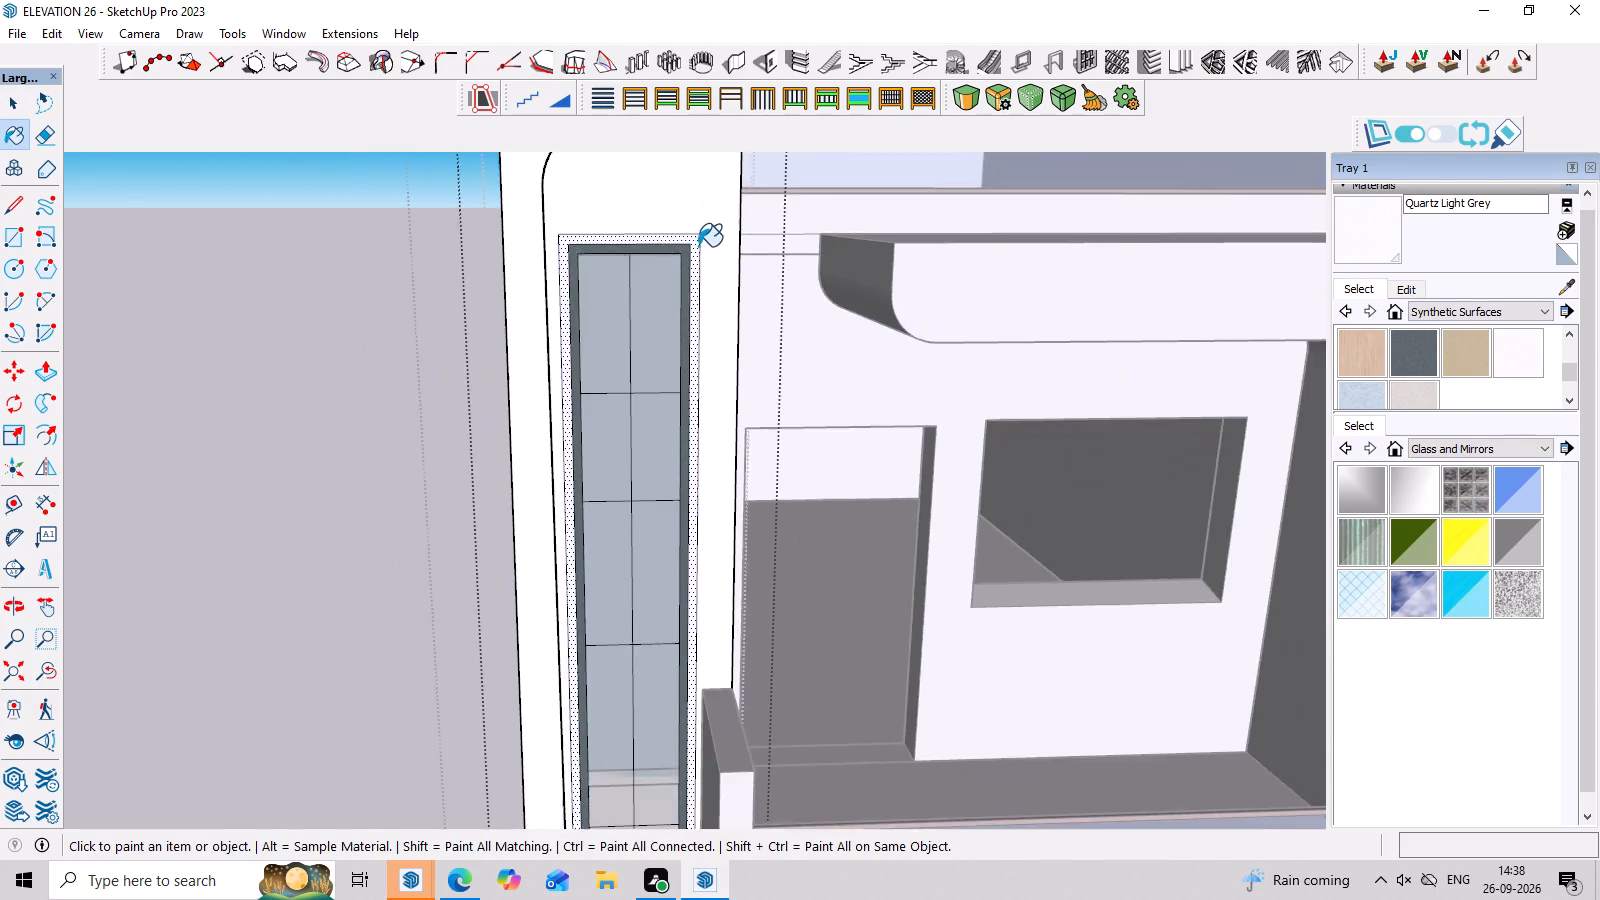
pyautogui.scroll(-5, 698, 246)
pyautogui.scroll(-3, 1119, 448)
pyautogui.press('space')
pyautogui.click(1234, 257)
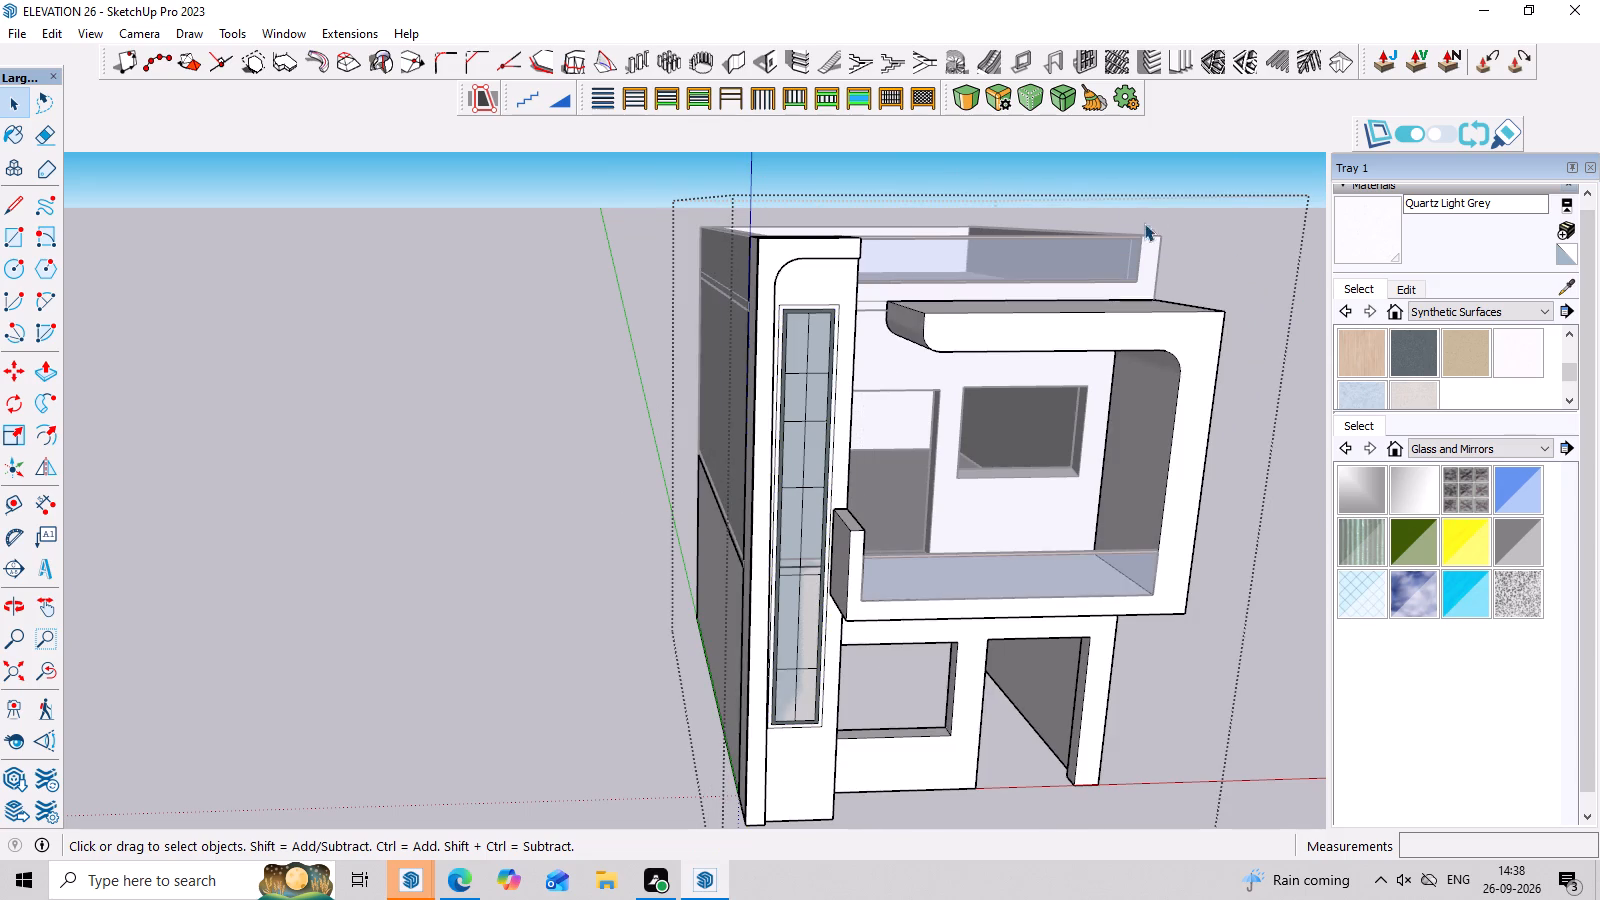
pyautogui.scroll(-4, 135, 441)
pyautogui.click(245, 344)
# Examine the whole front facade with the painted window frame from several angles and distances.
pyautogui.moveTo(931, 529); pyautogui.dragTo(872, 445, button='middle')
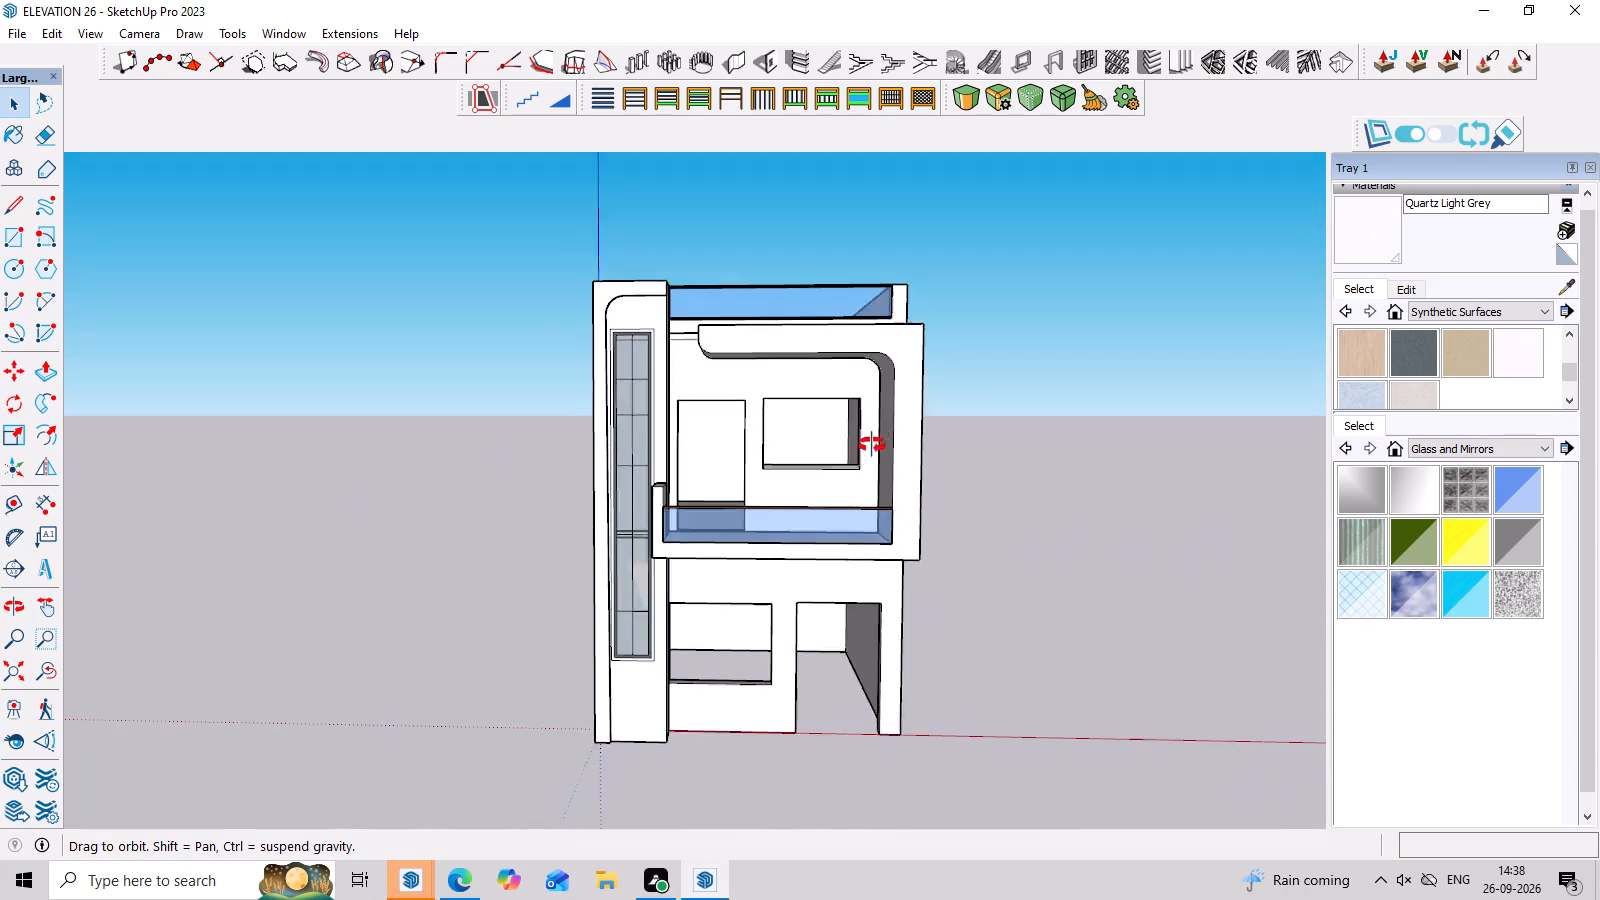
pyautogui.moveTo(872, 445); pyautogui.dragTo(892, 384, button='middle')
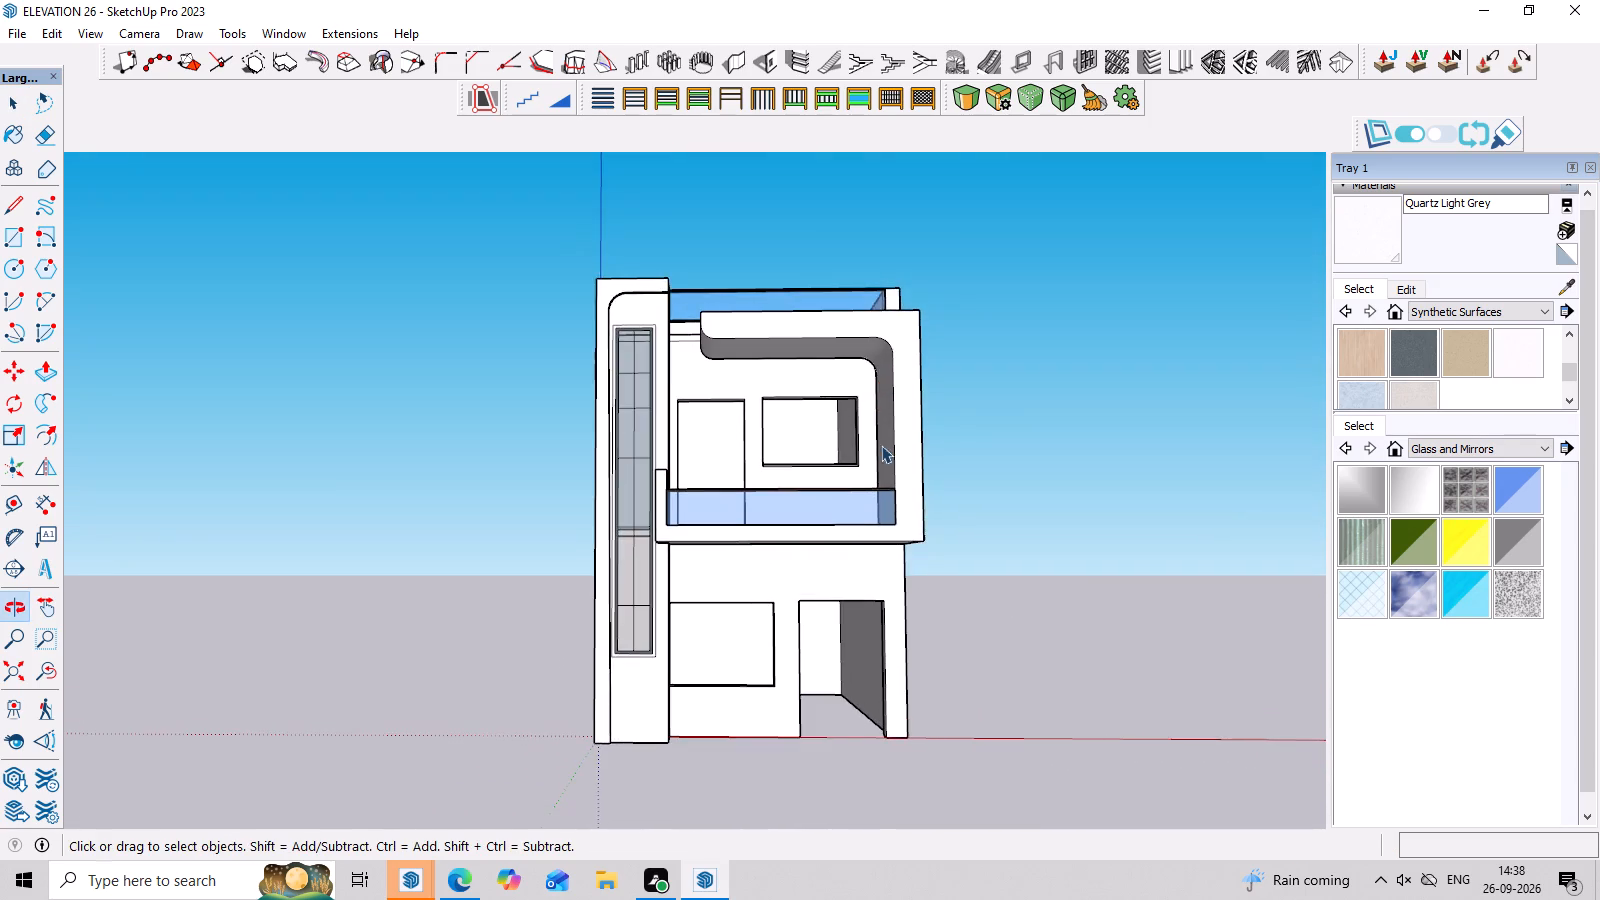
pyautogui.scroll(7, 851, 590)
pyautogui.moveTo(916, 575); pyautogui.dragTo(957, 680, button='middle')
pyautogui.scroll(-6, 971, 651)
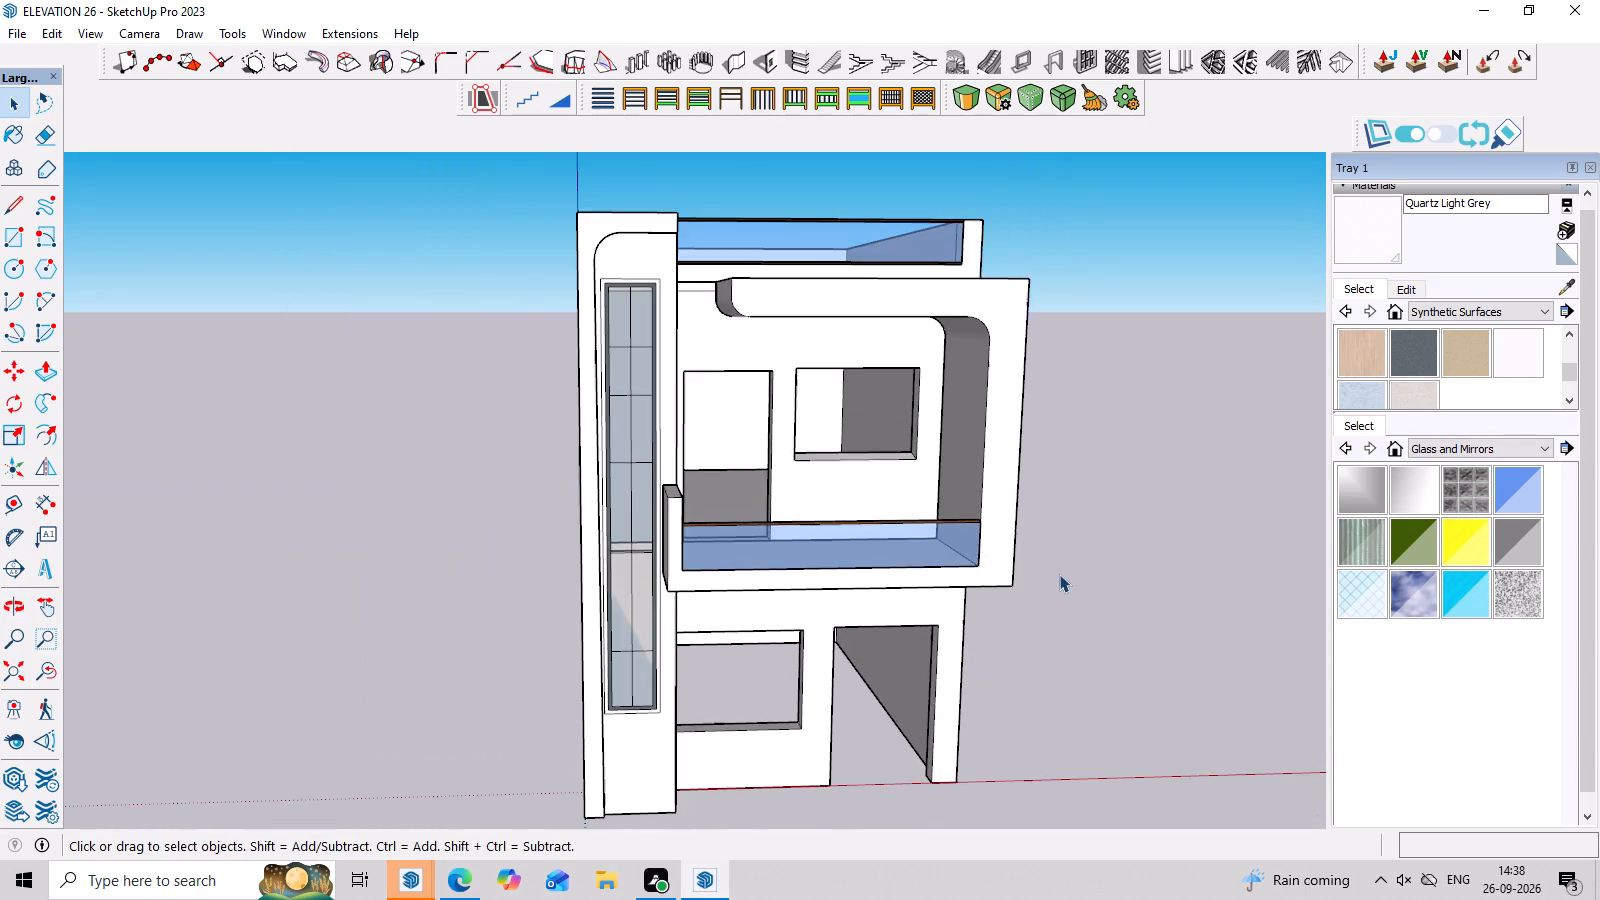
pyautogui.scroll(-1, 1059, 574)
pyautogui.moveTo(1091, 582); pyautogui.dragTo(1038, 567, button='middle')
pyautogui.scroll(6, 1038, 570)
pyautogui.moveTo(1043, 617); pyautogui.dragTo(1056, 523, button='middle')
pyautogui.scroll(-2, 1056, 523)
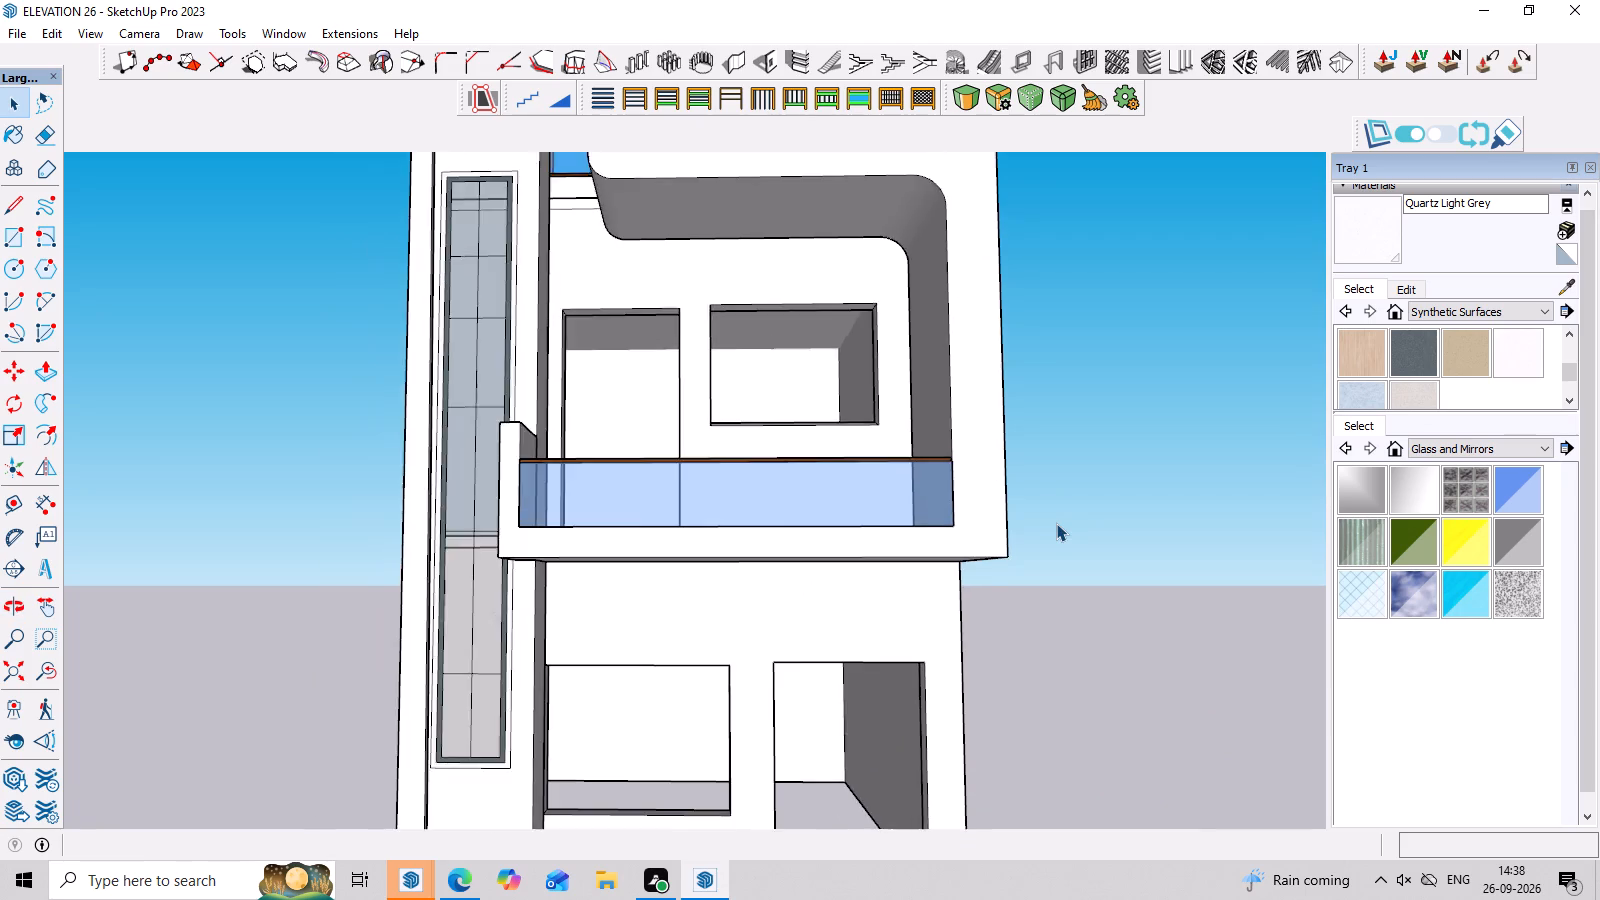
pyautogui.scroll(-5, 1056, 523)
pyautogui.moveTo(1061, 512); pyautogui.dragTo(1067, 563, button='middle')
pyautogui.scroll(3, 1067, 563)
pyautogui.moveTo(1067, 563); pyautogui.dragTo(1063, 591, button='middle')
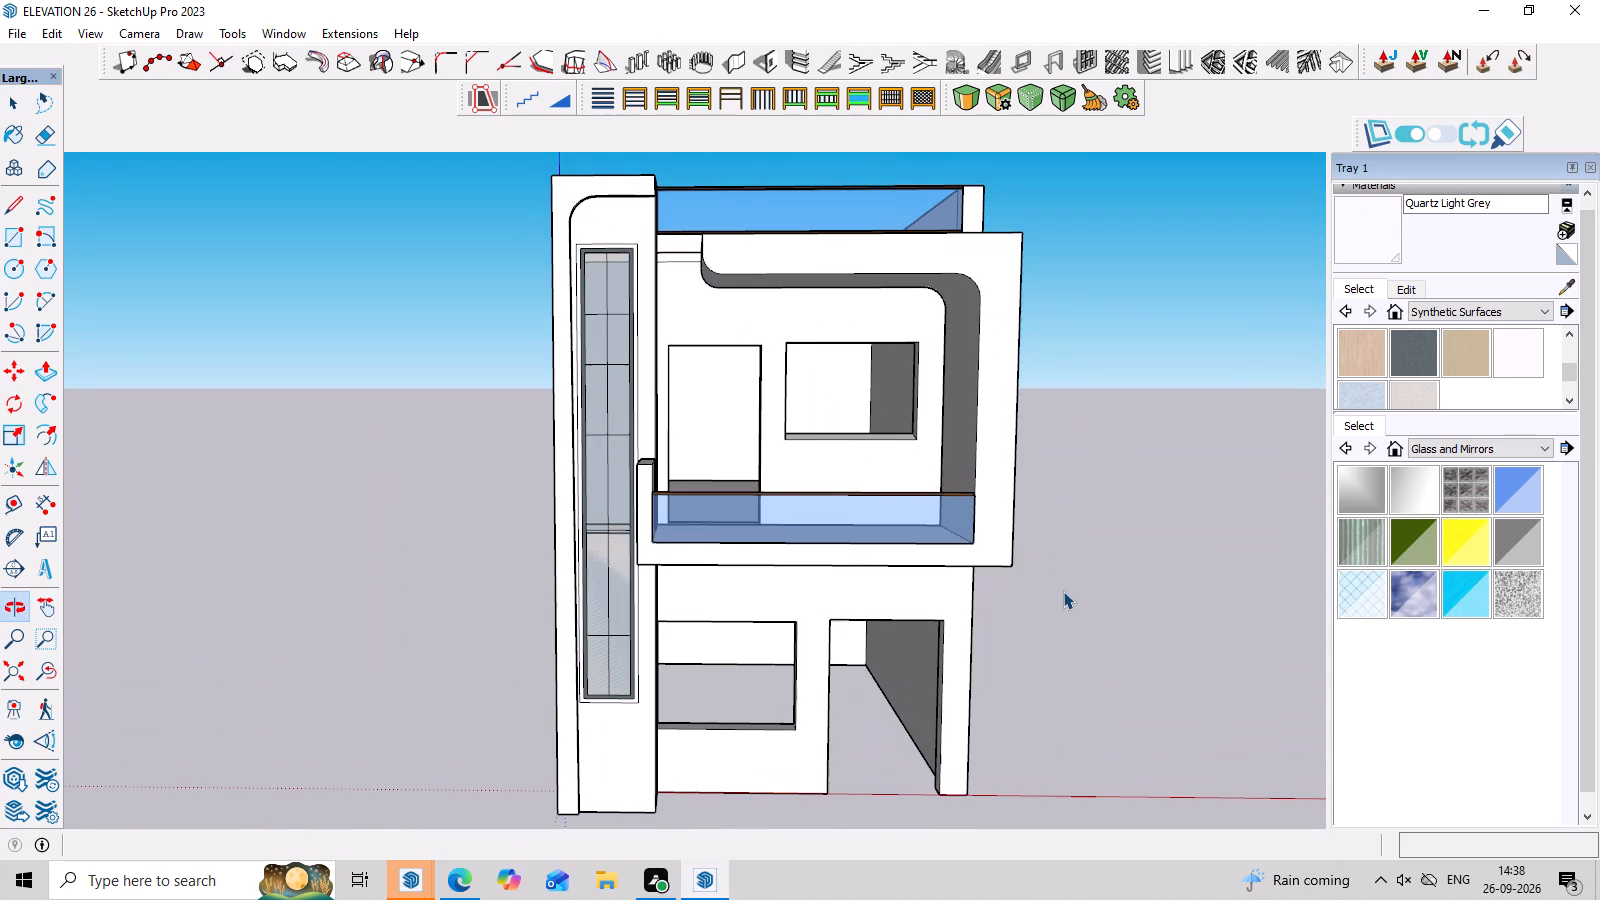
pyautogui.moveTo(1018, 613); pyautogui.dragTo(1006, 630, button='middle')
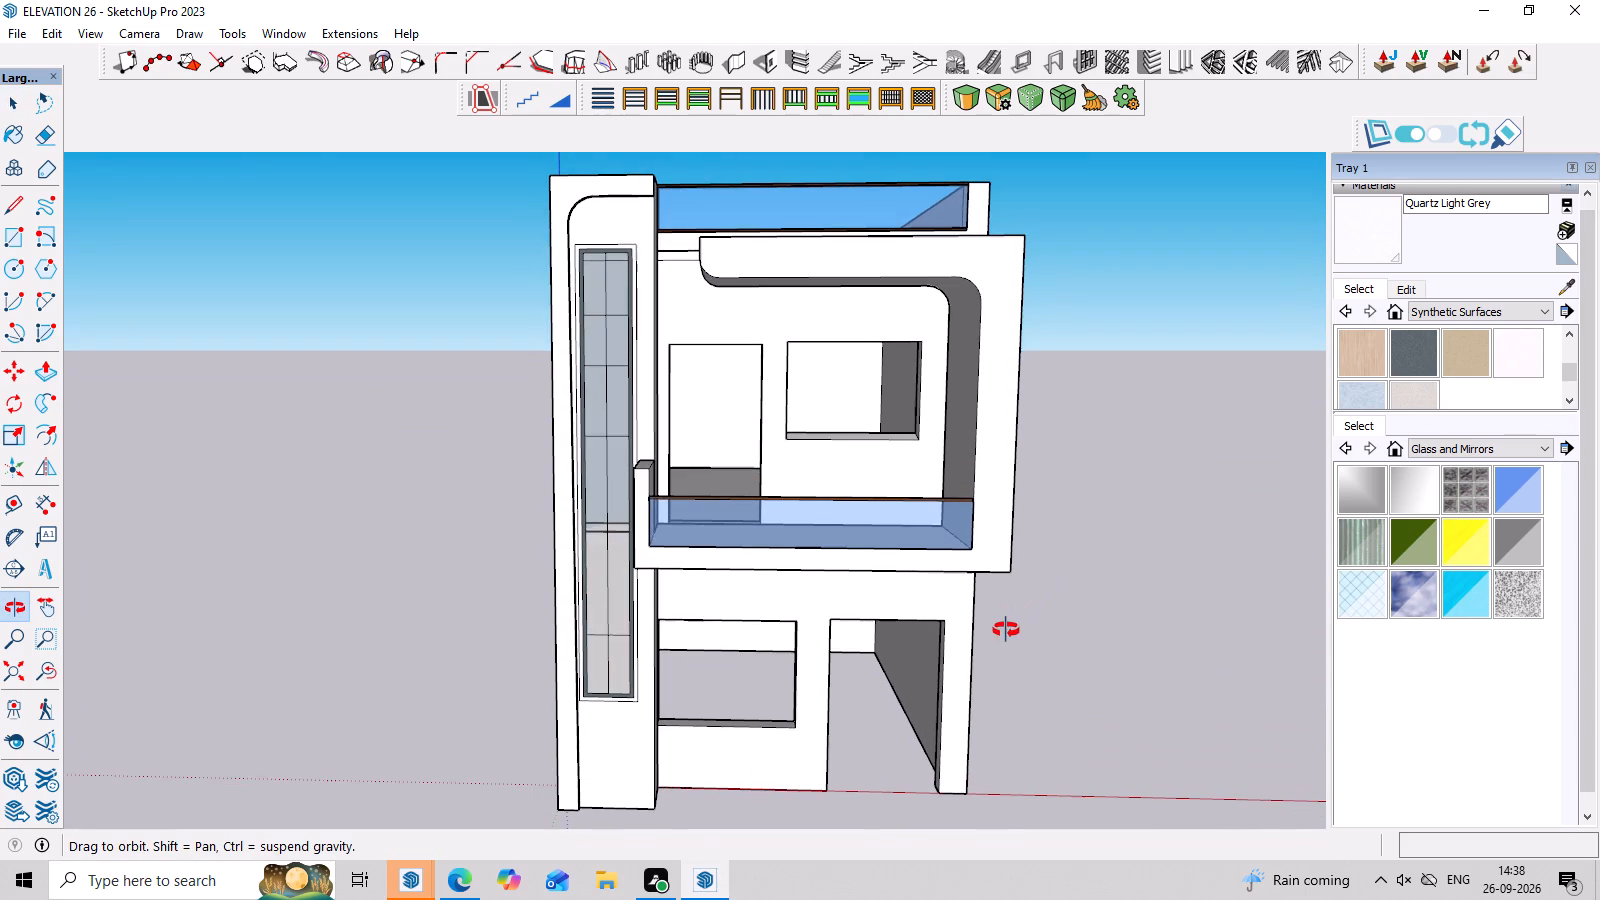
pyautogui.moveTo(1006, 630); pyautogui.dragTo(977, 631, button='middle')
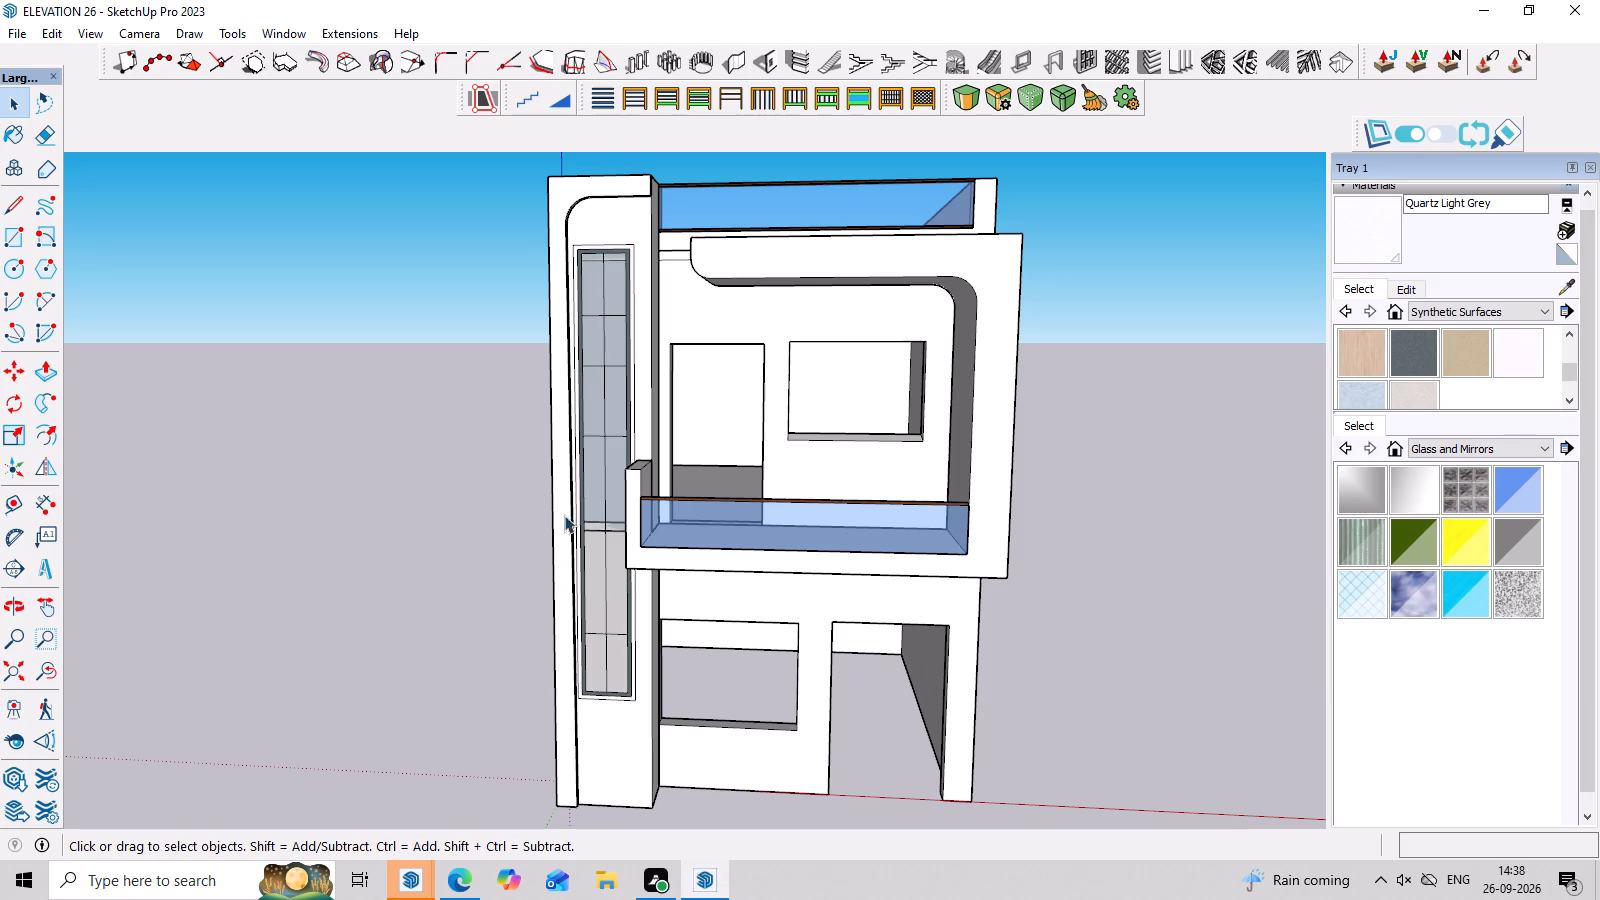
# Open the pillar's nested group and paint the front face of its curved-corner outer frame with Formica Speckled Grey.
pyautogui.moveTo(572, 503); pyautogui.dragTo(922, 612, button='middle')
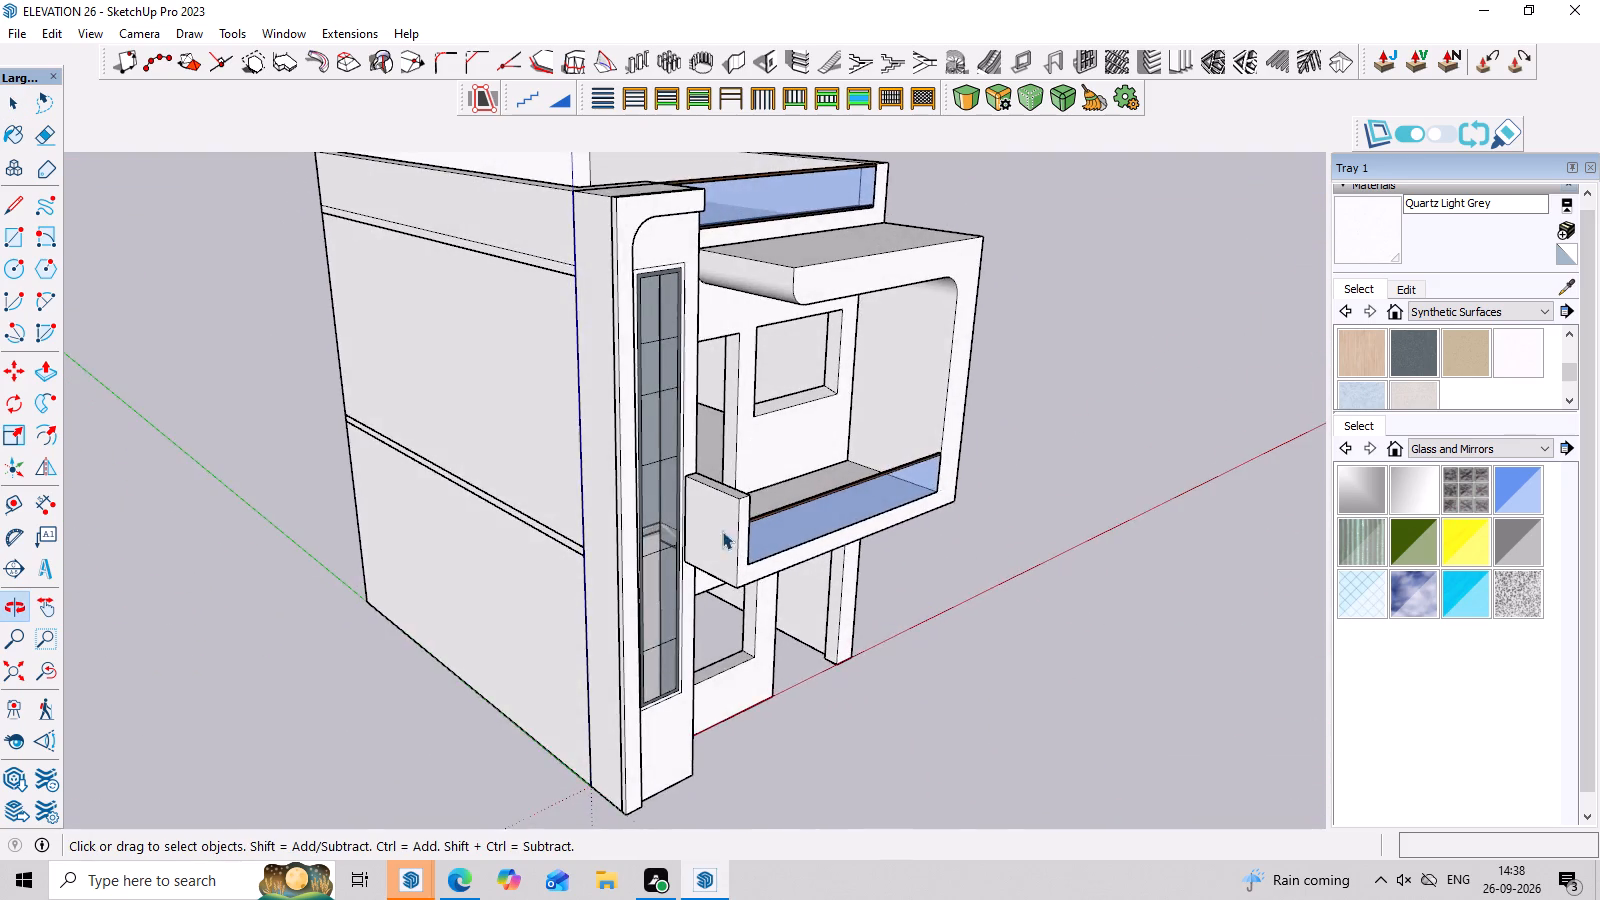
pyautogui.scroll(4, 675, 488)
pyautogui.click(599, 365)
pyautogui.click(599, 365)
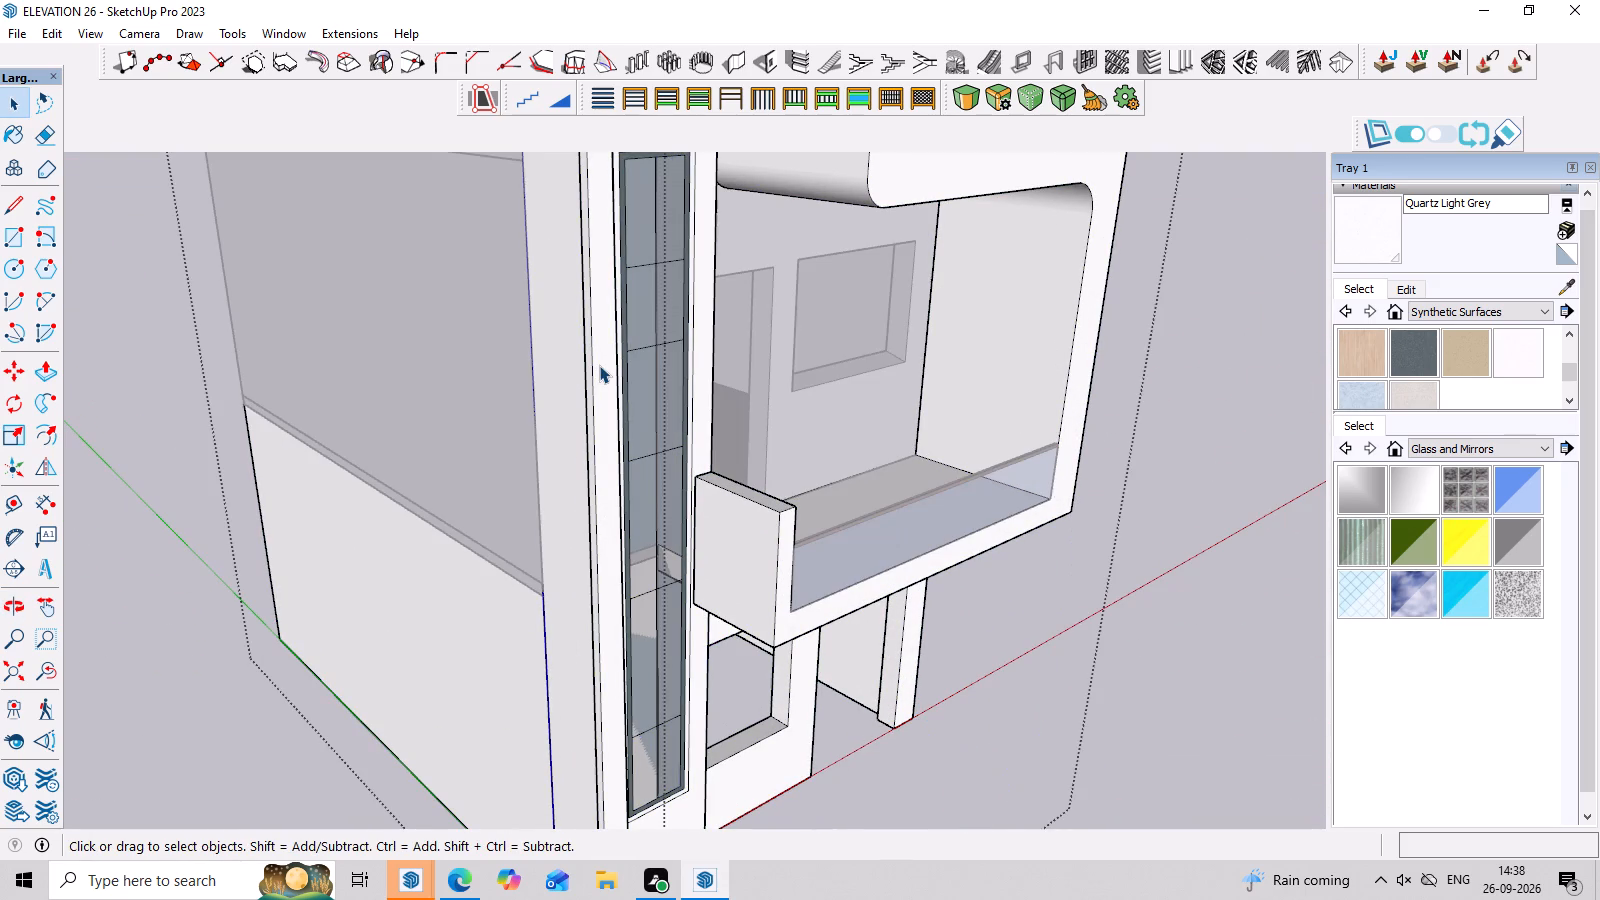
pyautogui.tripleClick(599, 365)
pyautogui.click(599, 365)
pyautogui.scroll(-4, 624, 366)
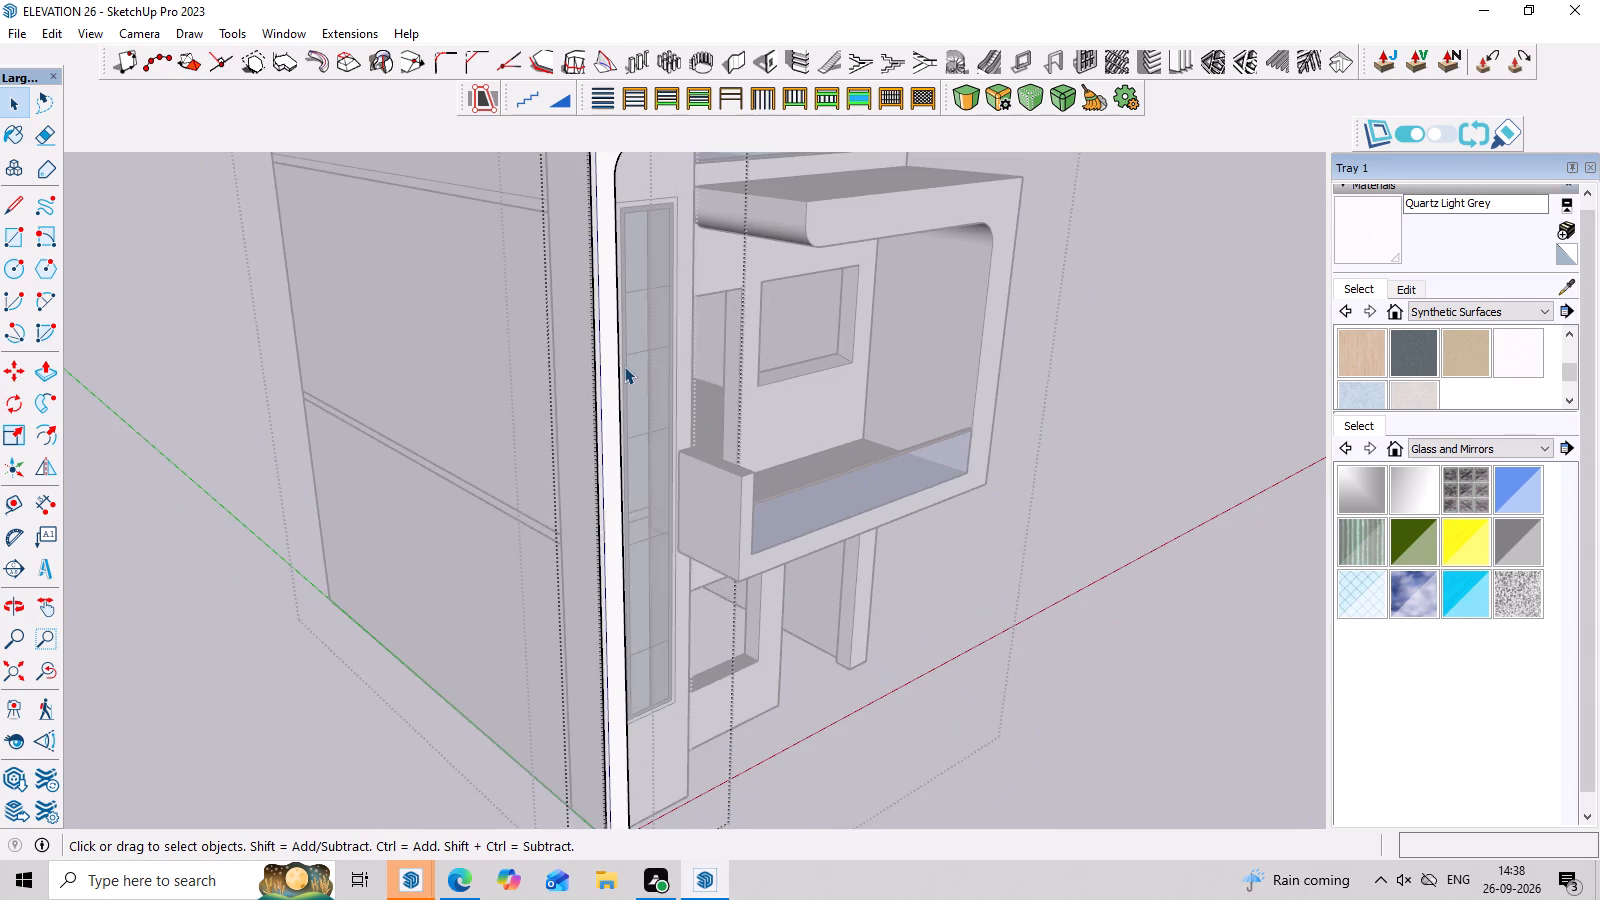
pyautogui.click(611, 368)
pyautogui.tripleClick(611, 368)
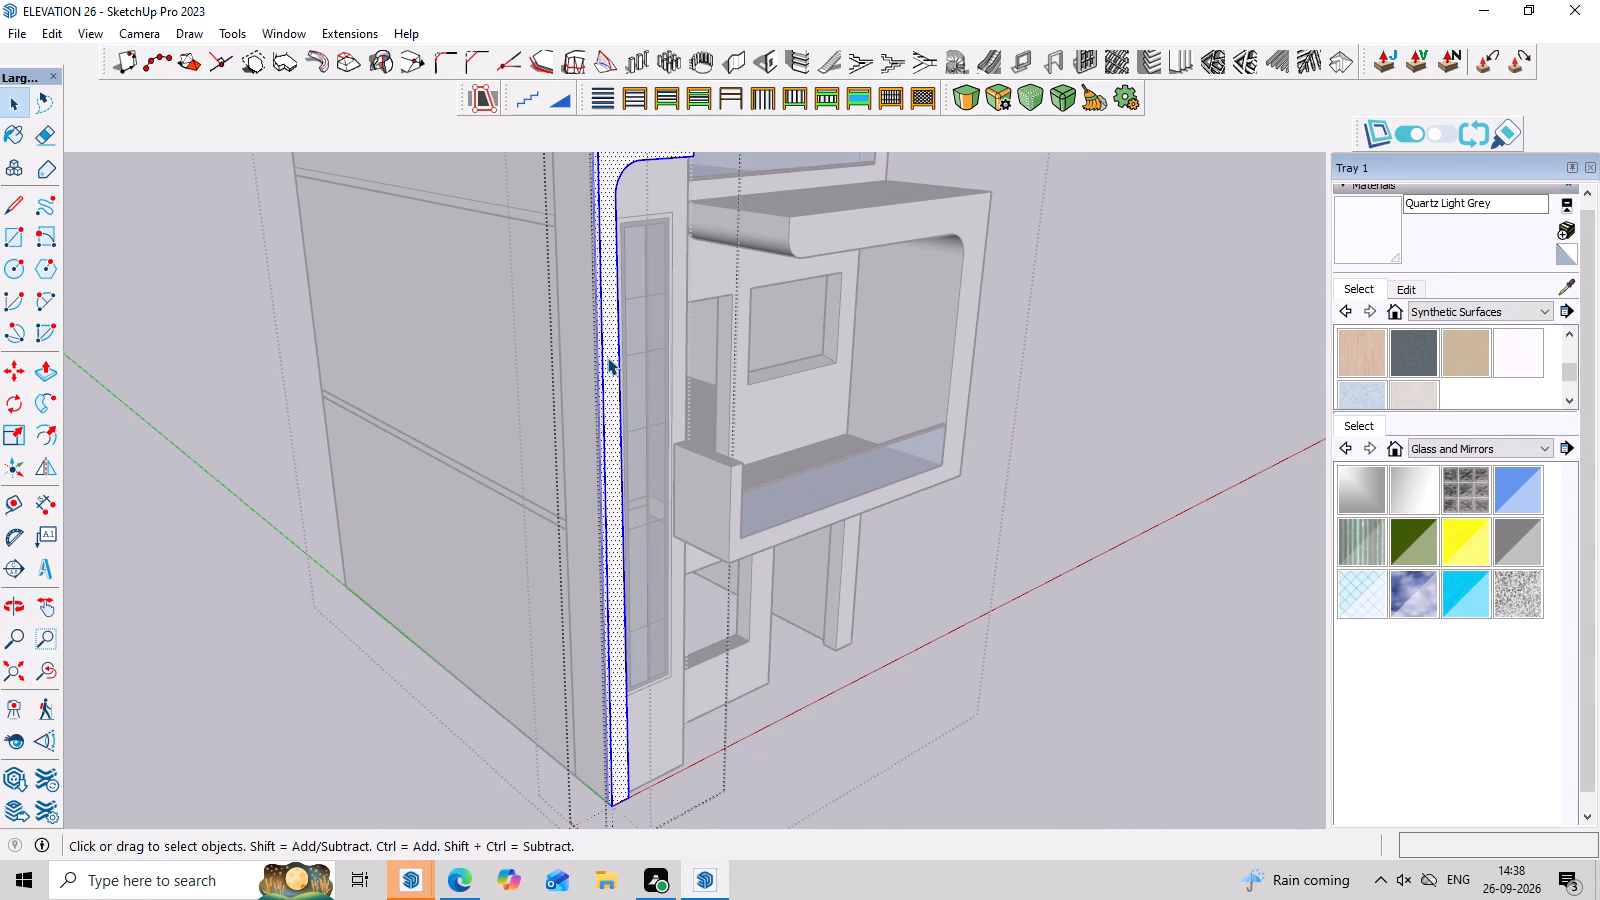
pyautogui.click(1413, 343)
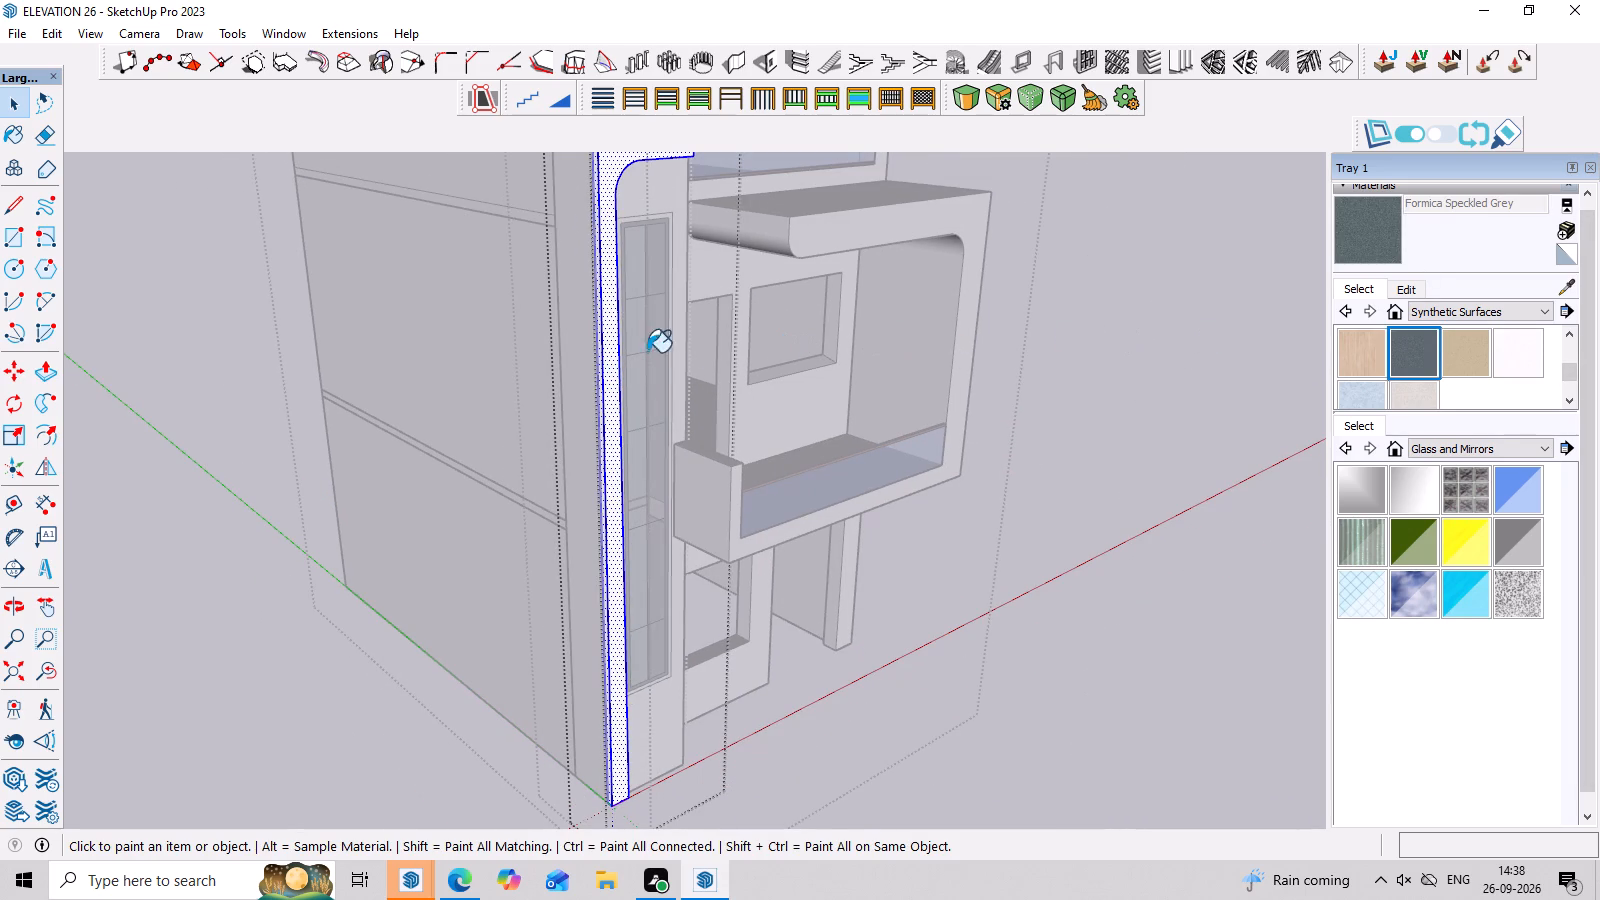
pyautogui.click(606, 331)
# Paint the outer side face and the top of the pillar's frame with Formica Speckled Grey.
pyautogui.moveTo(1206, 429); pyautogui.dragTo(1157, 428, button='middle')
pyautogui.moveTo(676, 422); pyautogui.dragTo(1017, 412, button='middle')
pyautogui.press('space')
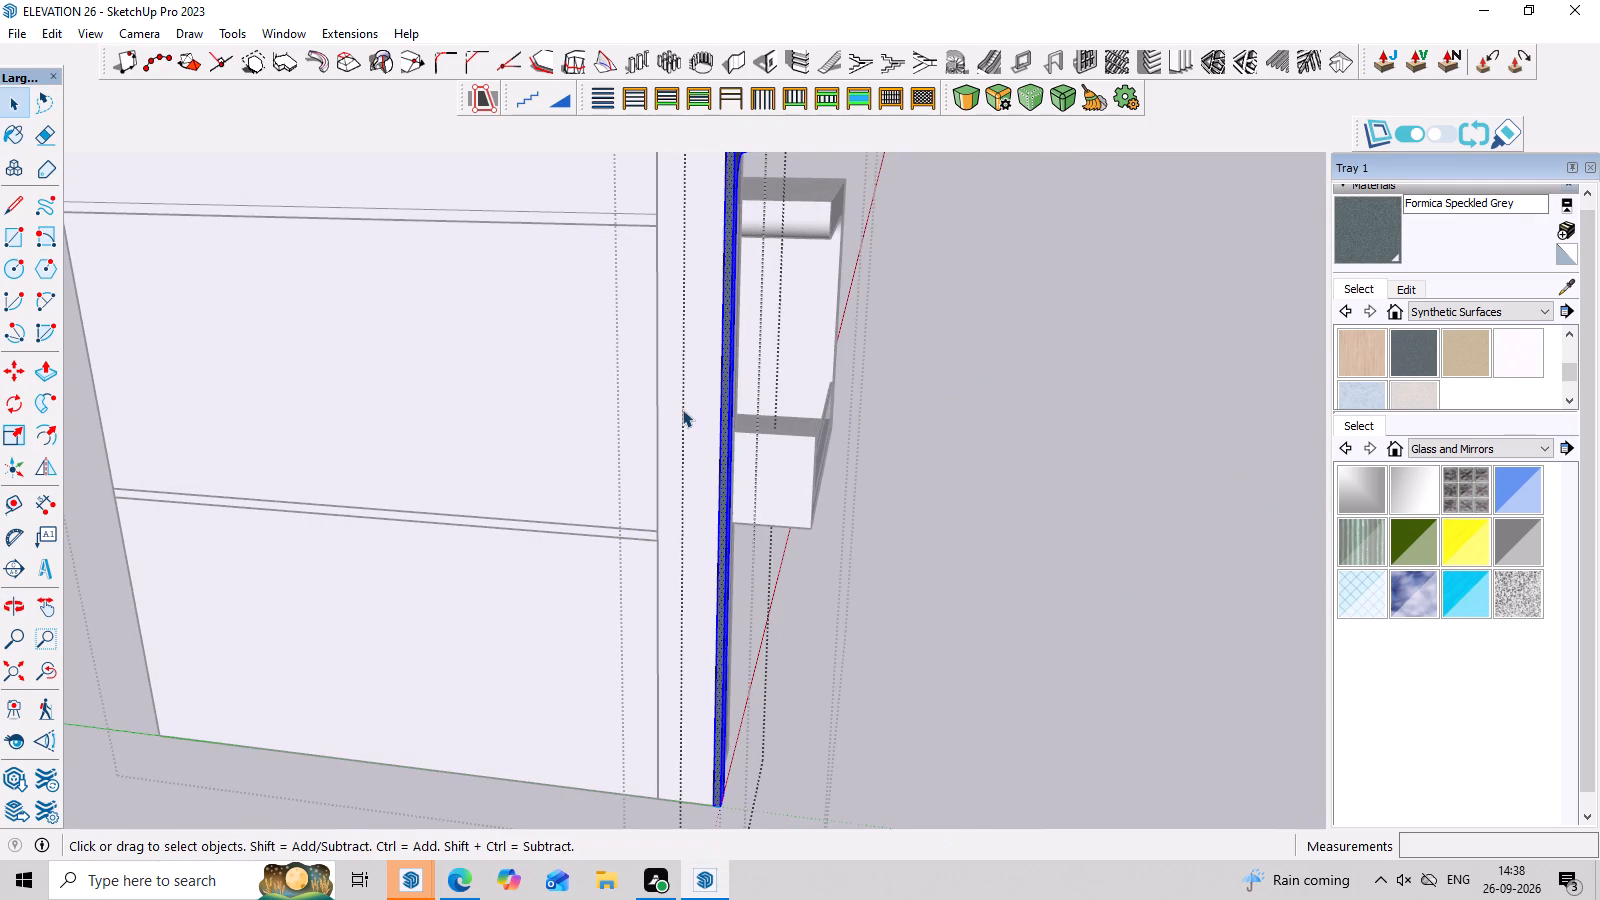
pyautogui.doubleClick(688, 406)
pyautogui.tripleClick(688, 406)
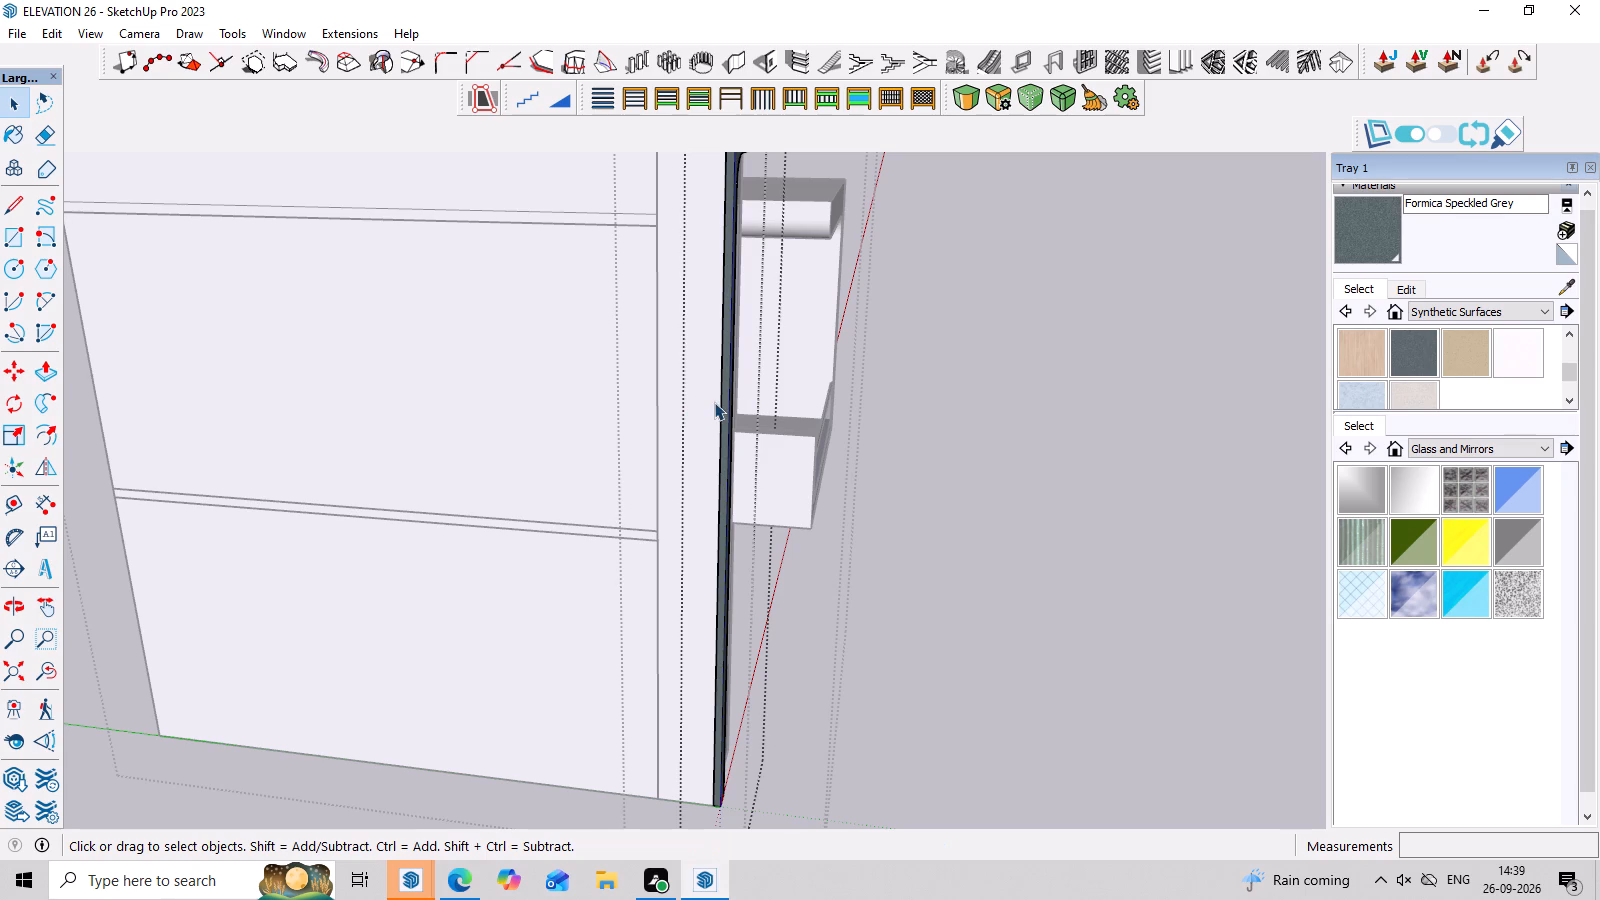
pyautogui.doubleClick(702, 404)
pyautogui.click(1079, 458)
pyautogui.doubleClick(674, 462)
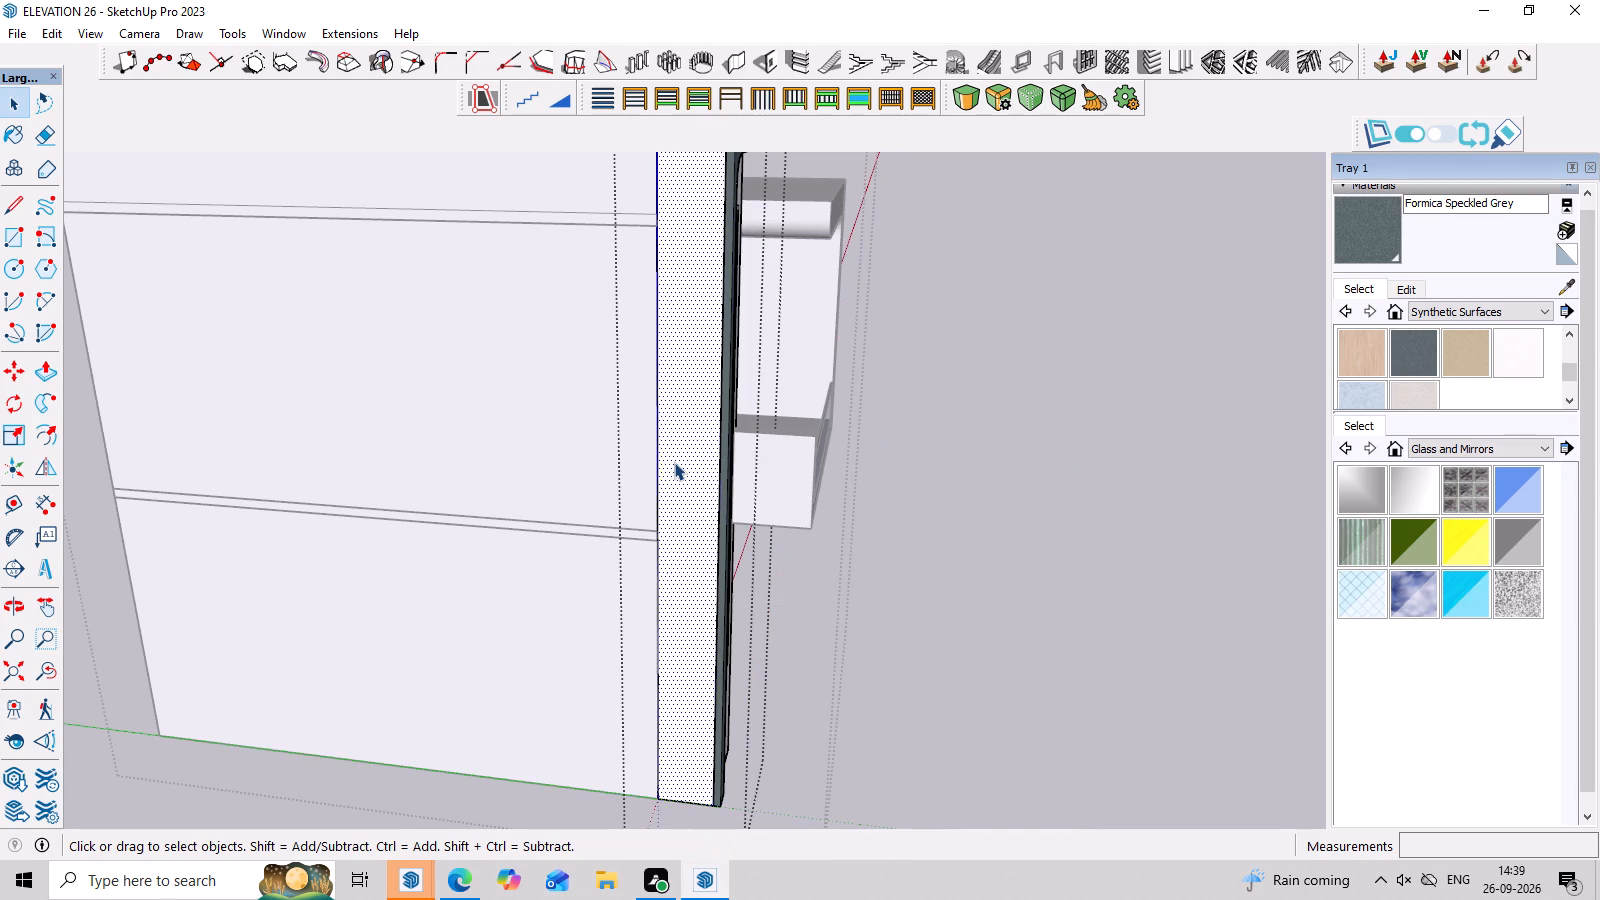
pyautogui.click(688, 462)
pyautogui.moveTo(897, 474); pyautogui.dragTo(718, 501, button='middle')
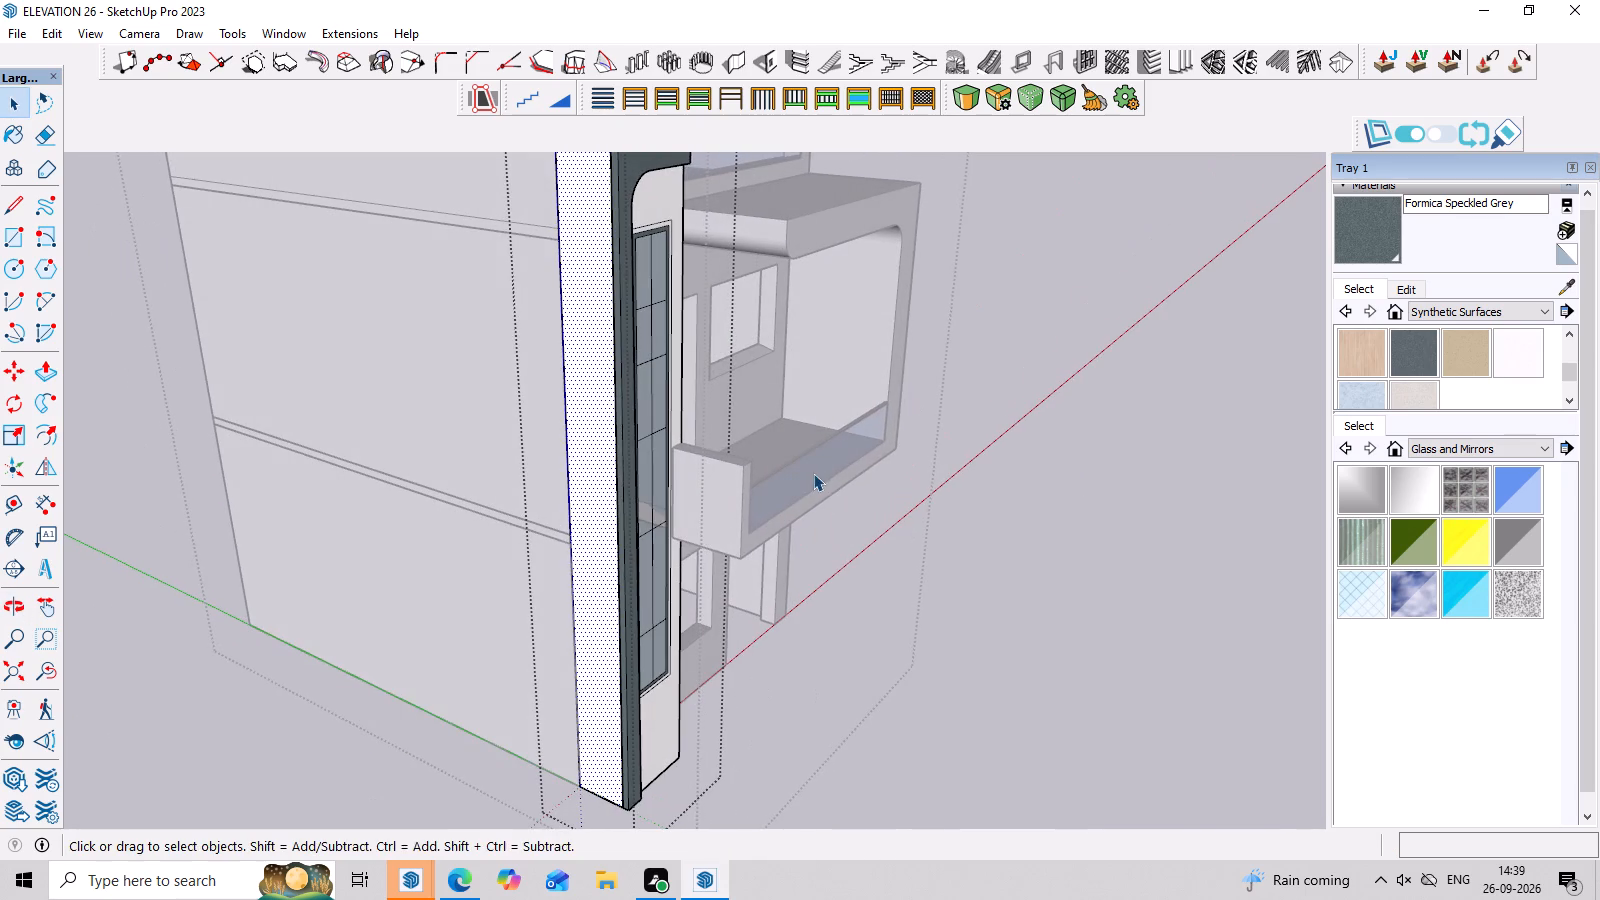
pyautogui.moveTo(940, 459); pyautogui.dragTo(355, 472, button='middle')
pyautogui.scroll(-5, 812, 410)
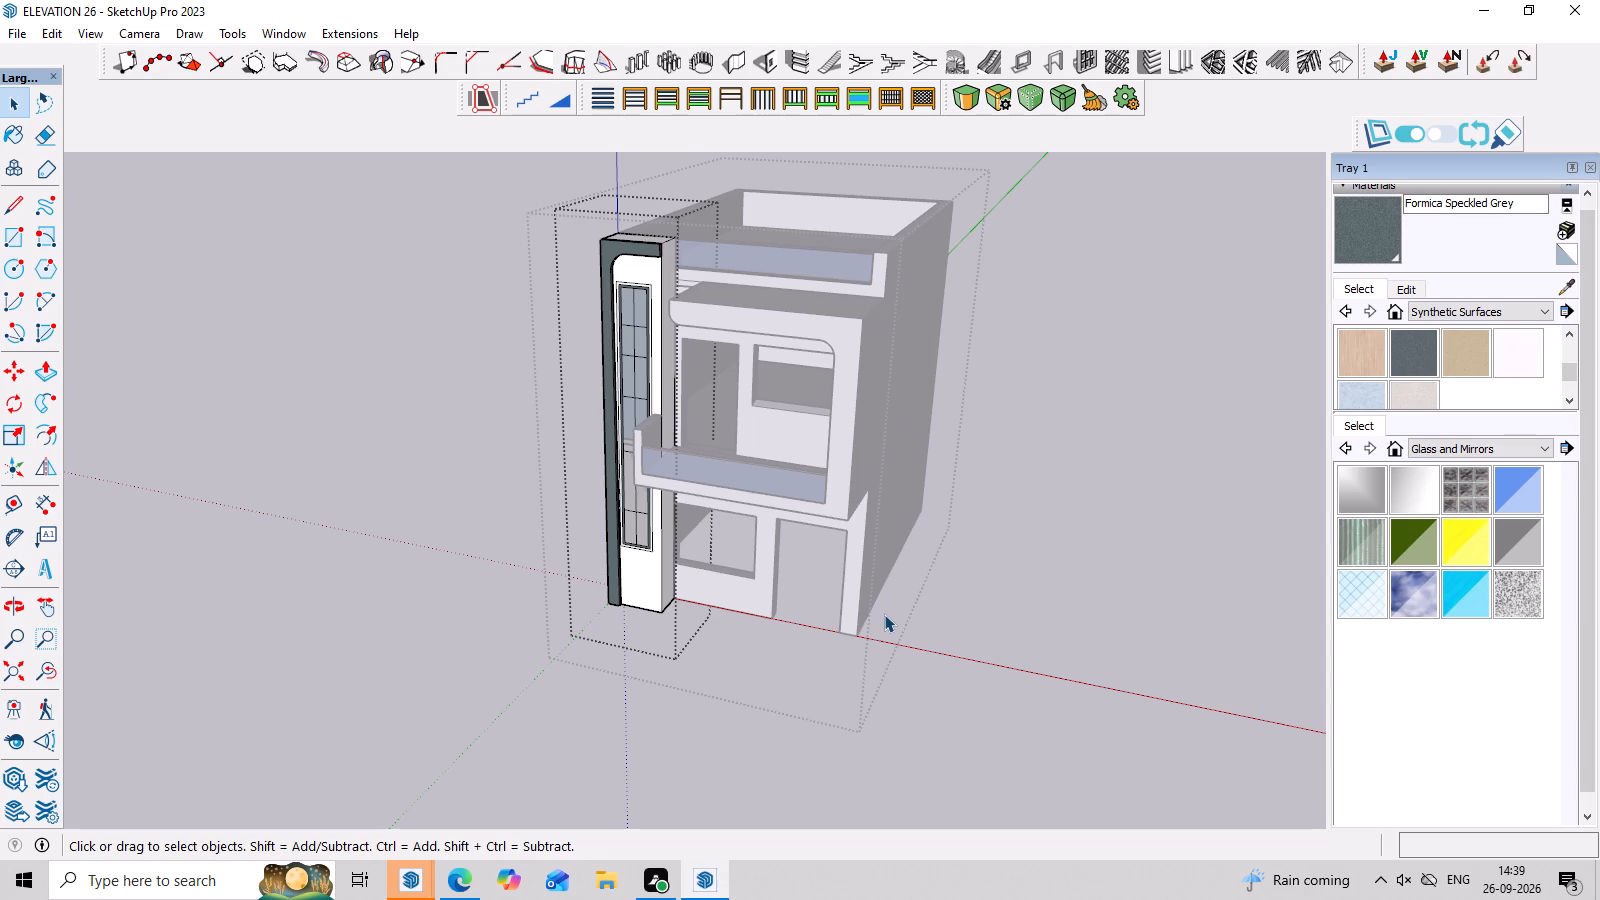
pyautogui.moveTo(1028, 592); pyautogui.dragTo(1047, 512, button='middle')
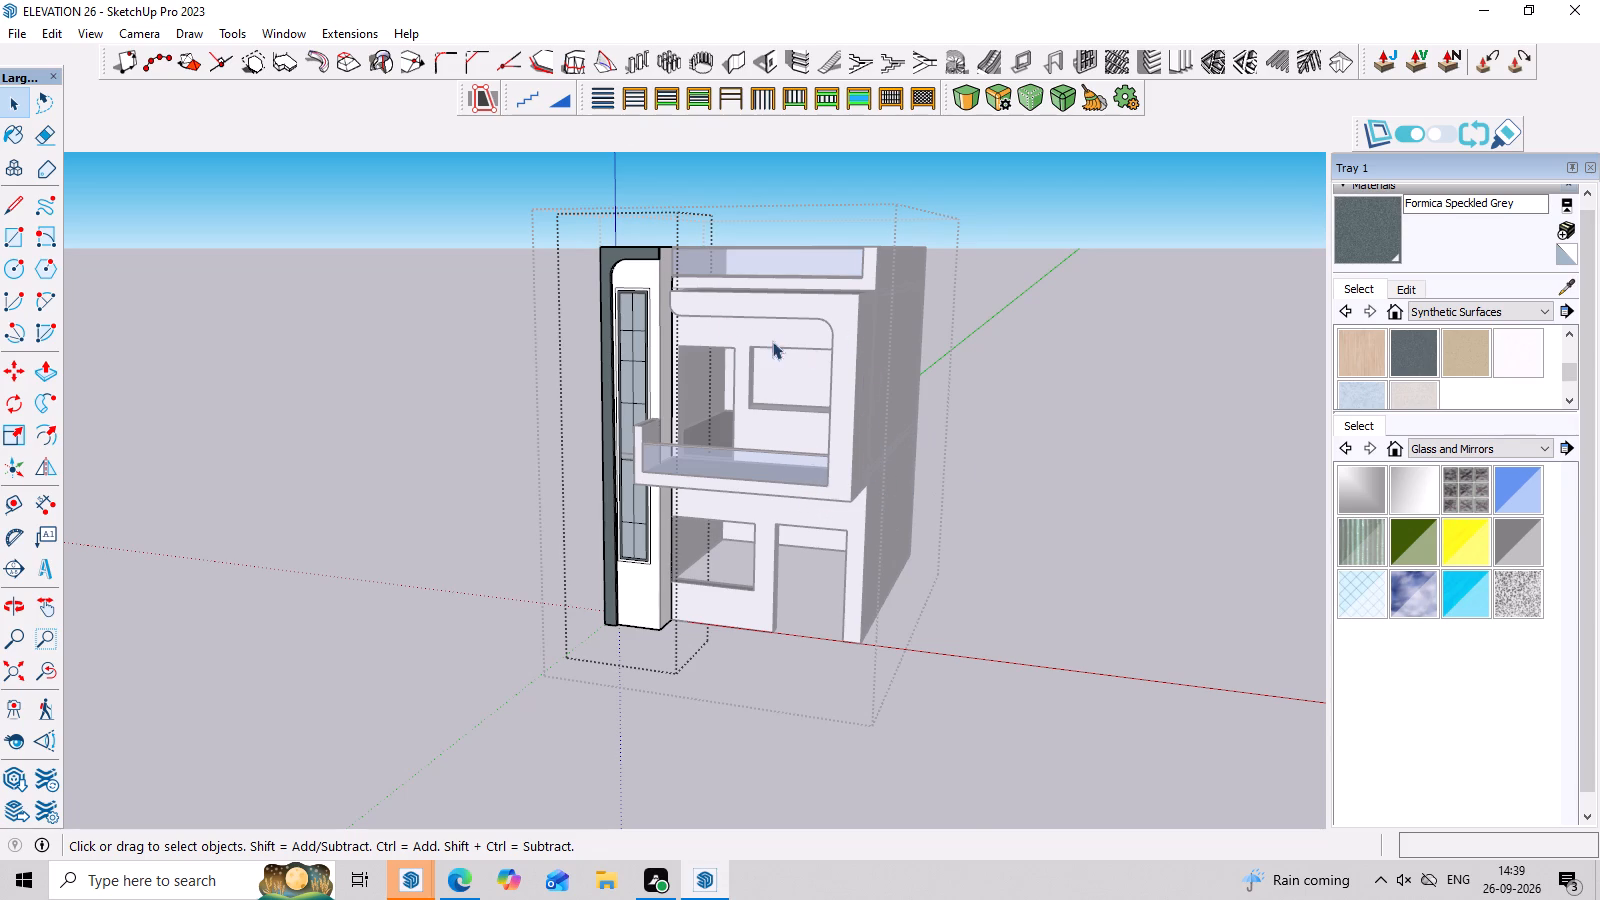
pyautogui.scroll(3, 640, 324)
pyautogui.moveTo(609, 347); pyautogui.dragTo(1205, 435, button='middle')
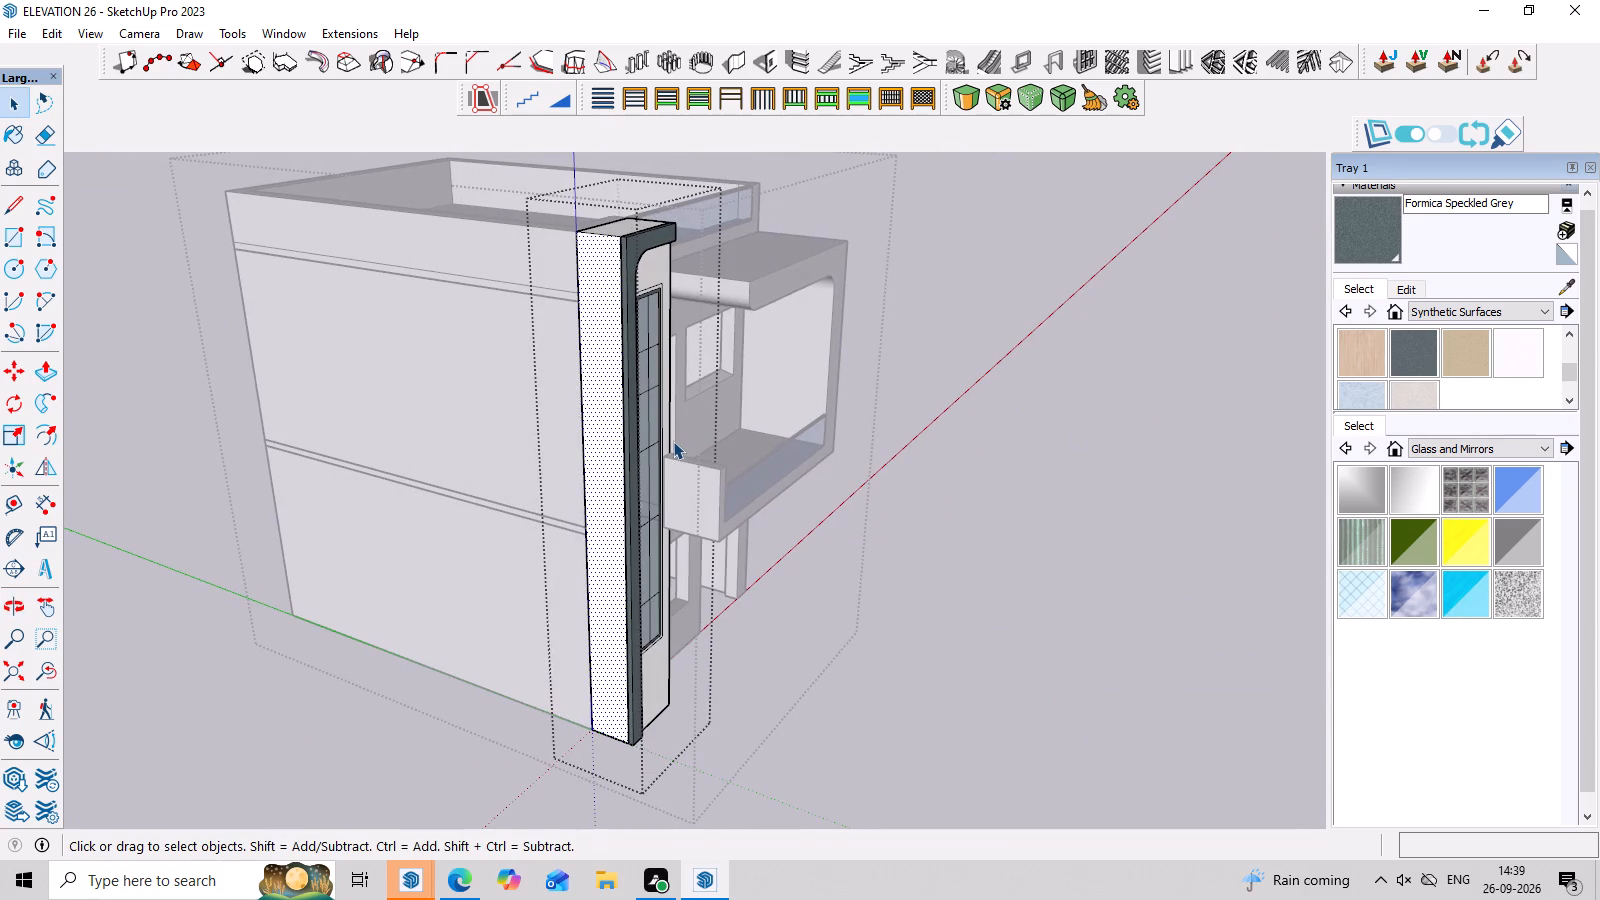
pyautogui.moveTo(674, 441); pyautogui.dragTo(974, 477, button='middle')
pyautogui.click(1409, 350)
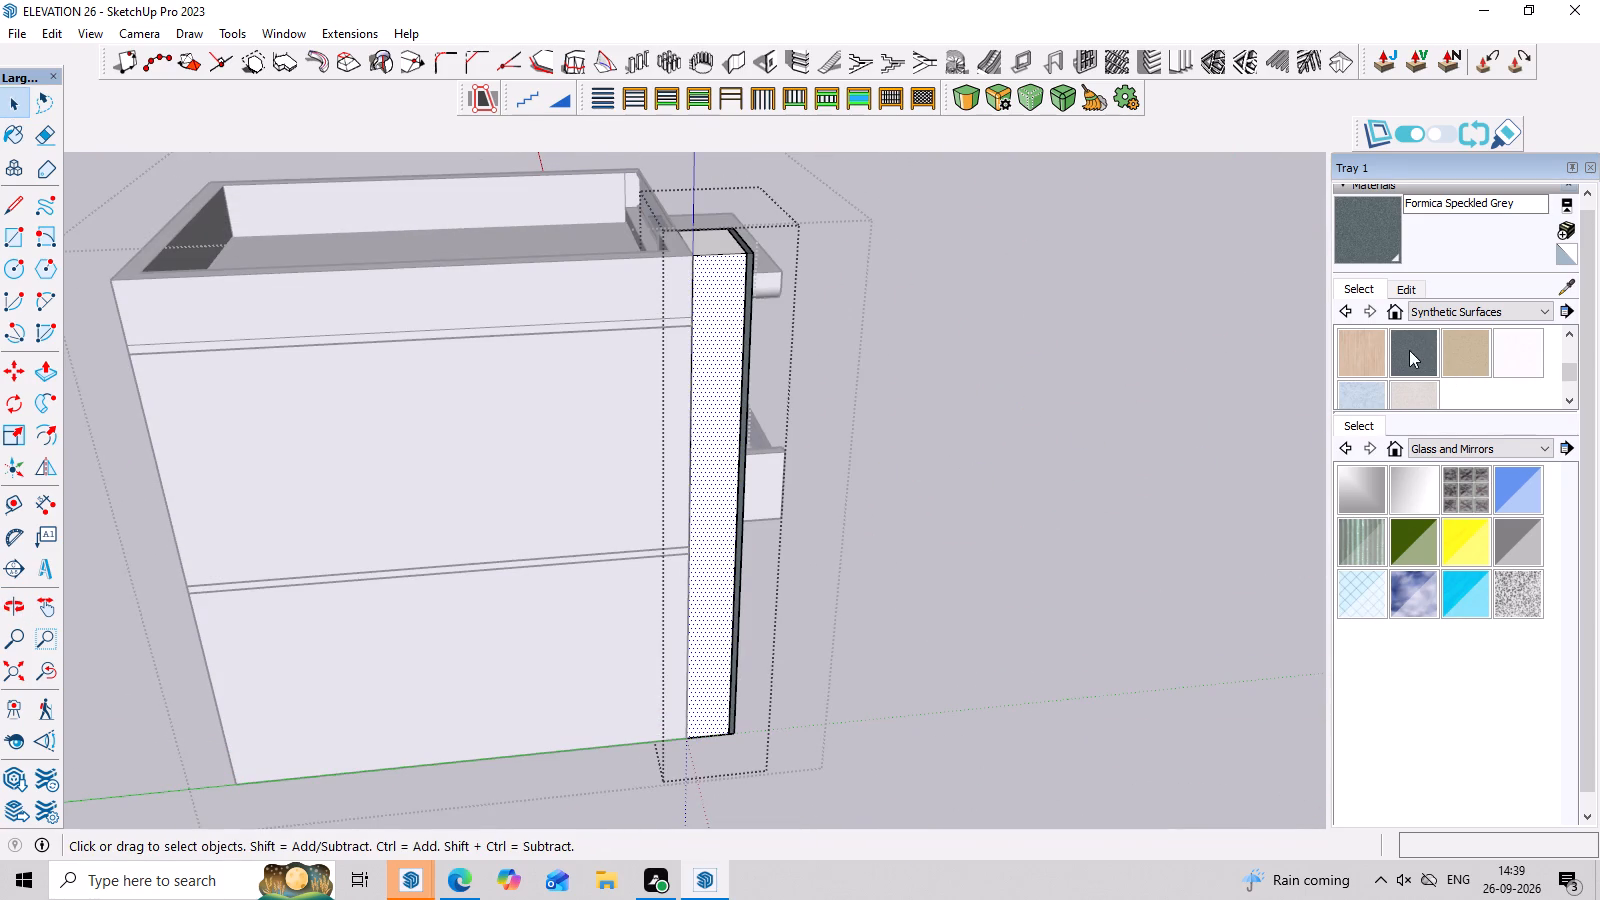
pyautogui.click(718, 377)
pyautogui.moveTo(818, 384); pyautogui.dragTo(803, 547, button='middle')
pyautogui.scroll(2, 694, 368)
pyautogui.click(723, 346)
pyautogui.moveTo(900, 429); pyautogui.dragTo(324, 273, button='middle')
pyautogui.scroll(-3, 815, 369)
pyautogui.moveTo(929, 539); pyautogui.dragTo(877, 485, button='middle')
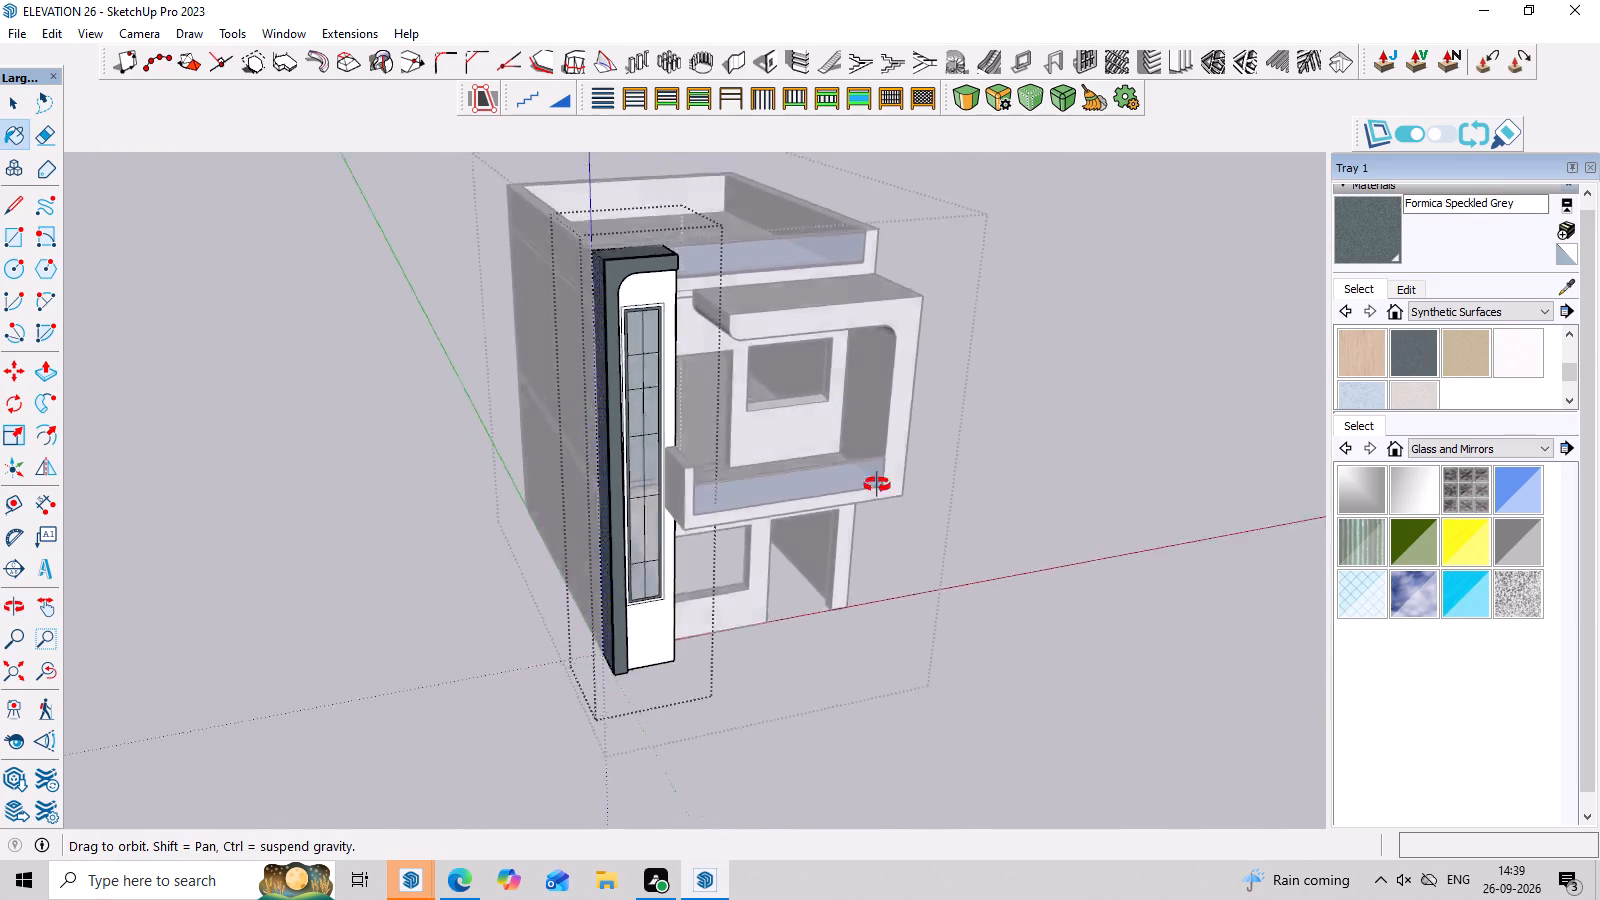
# Leave the paint tool and close the pillar's open nested groups to return to the whole model.
pyautogui.moveTo(877, 485); pyautogui.dragTo(769, 408, button='middle')
pyautogui.moveTo(769, 408); pyautogui.dragTo(760, 459, button='middle')
pyautogui.press('space')
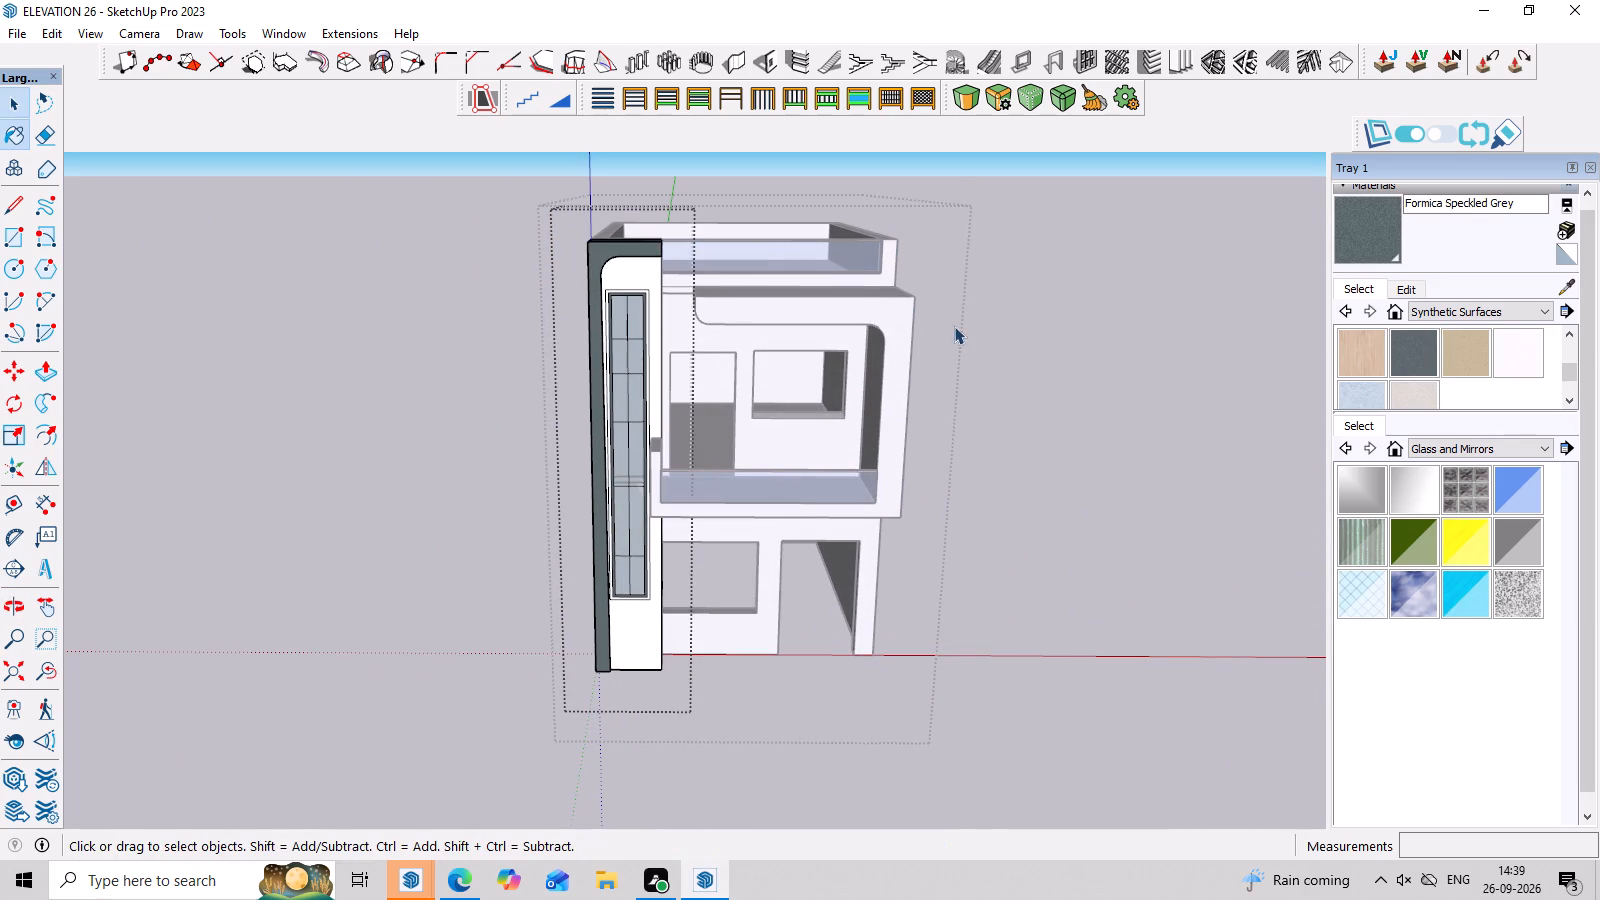
pyautogui.click(1005, 302)
pyautogui.moveTo(1028, 442); pyautogui.dragTo(1015, 322, button='middle')
pyautogui.scroll(6, 660, 323)
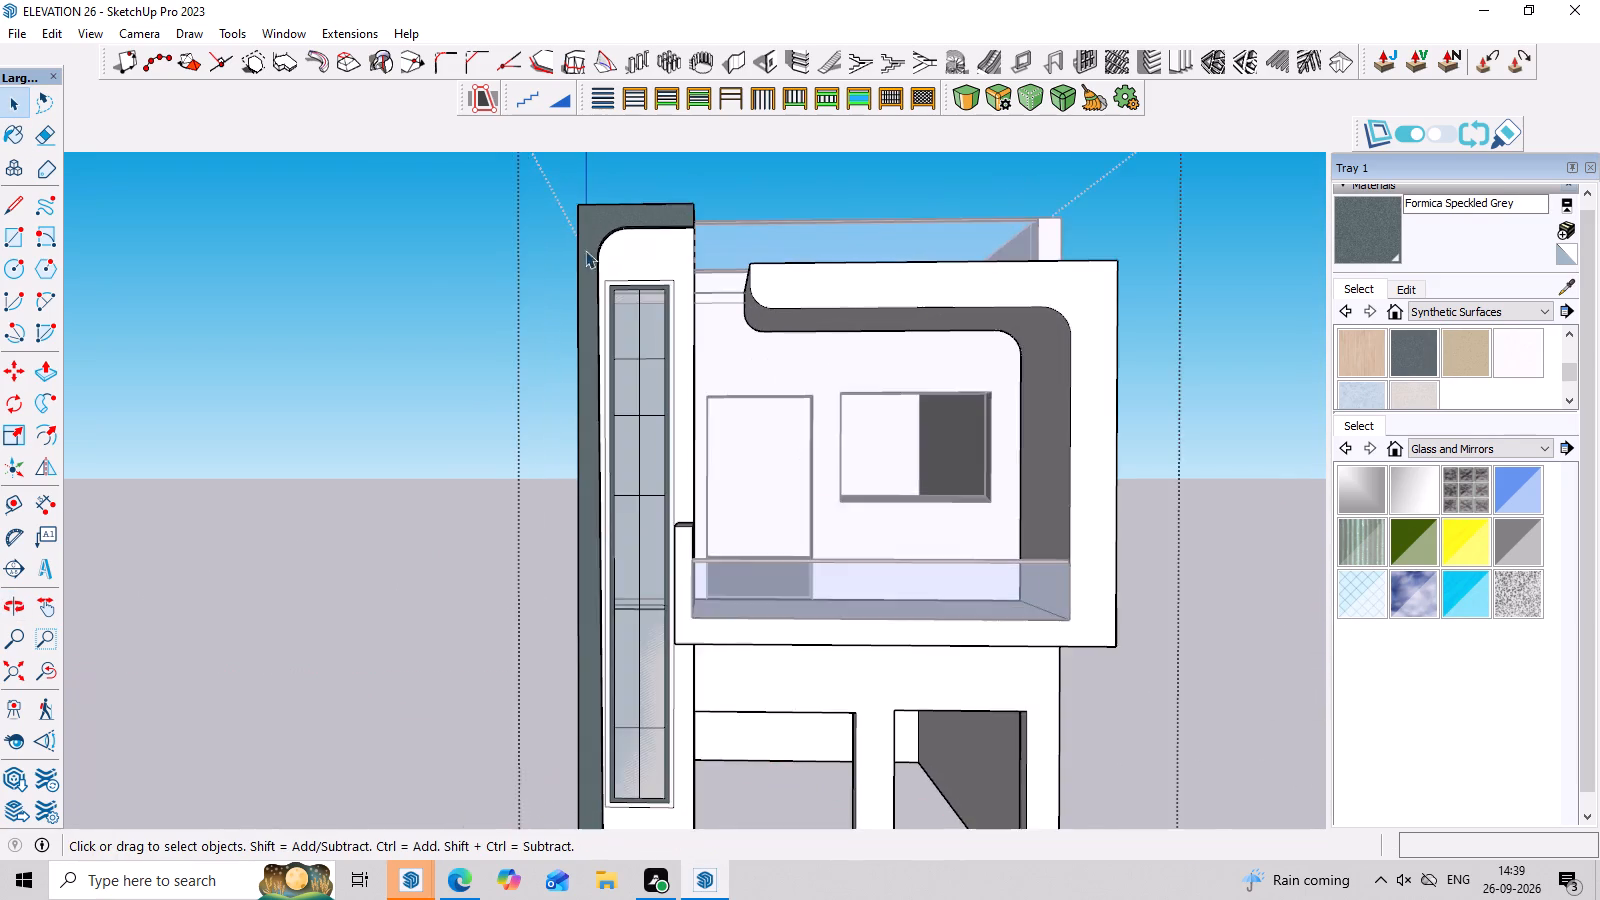
pyautogui.scroll(8, 585, 250)
pyautogui.scroll(-14, 716, 230)
pyautogui.moveTo(963, 381); pyautogui.dragTo(982, 428, button='middle')
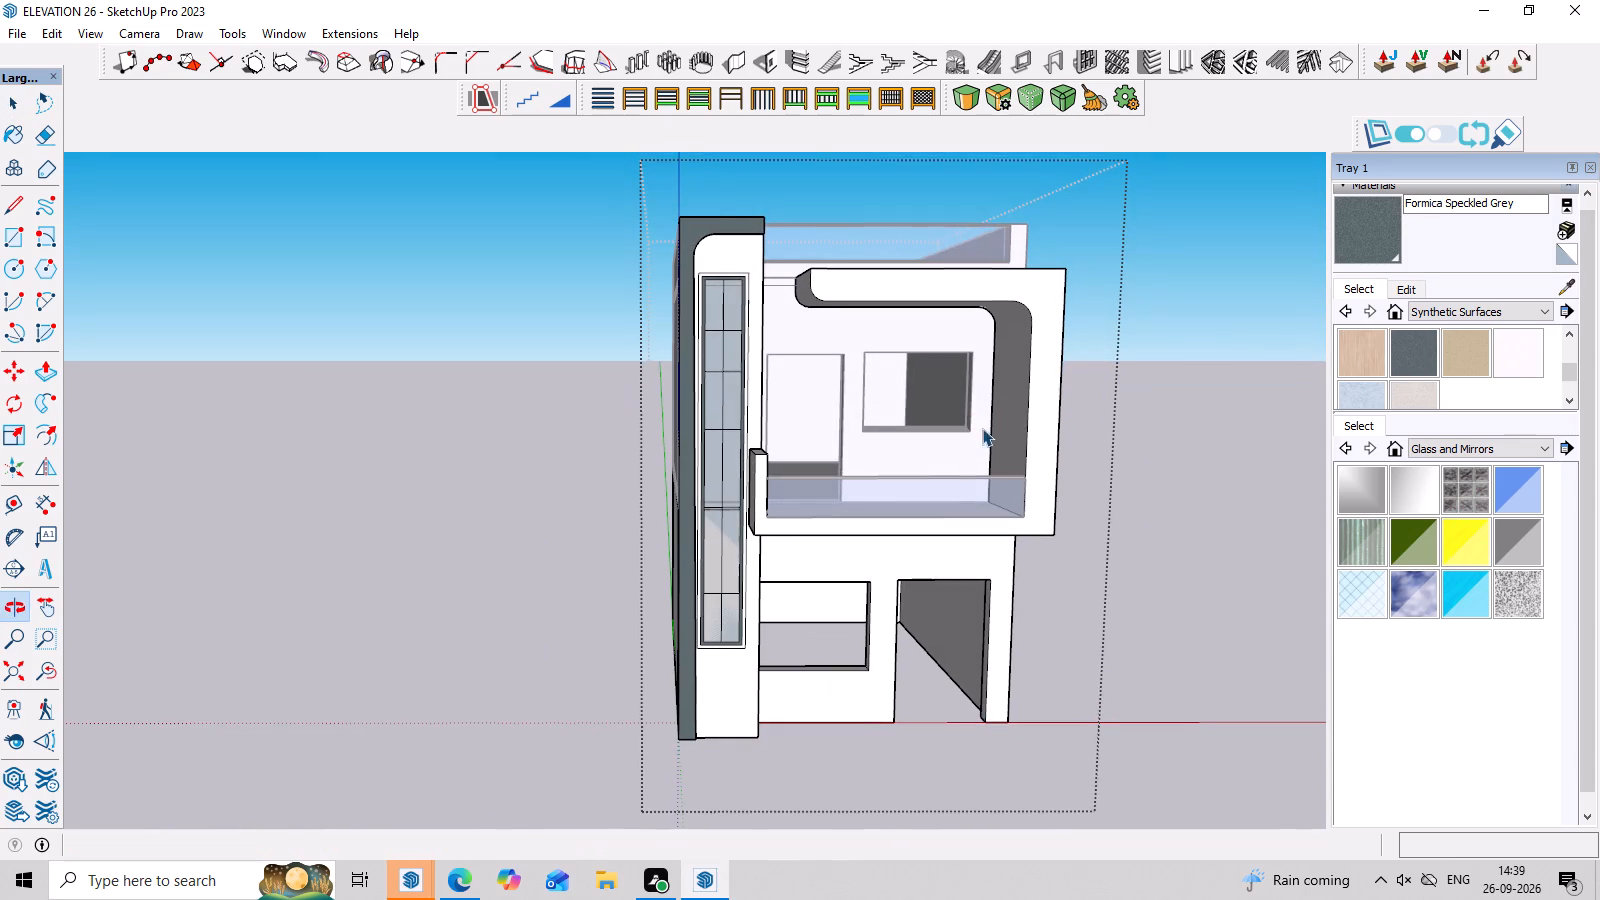
pyautogui.click(1136, 384)
# Examine the pillar's painted outer frame together with the balcony and upper facade from several angles and distances.
pyautogui.scroll(6, 1140, 384)
pyautogui.moveTo(1140, 384); pyautogui.dragTo(1146, 275, button='middle')
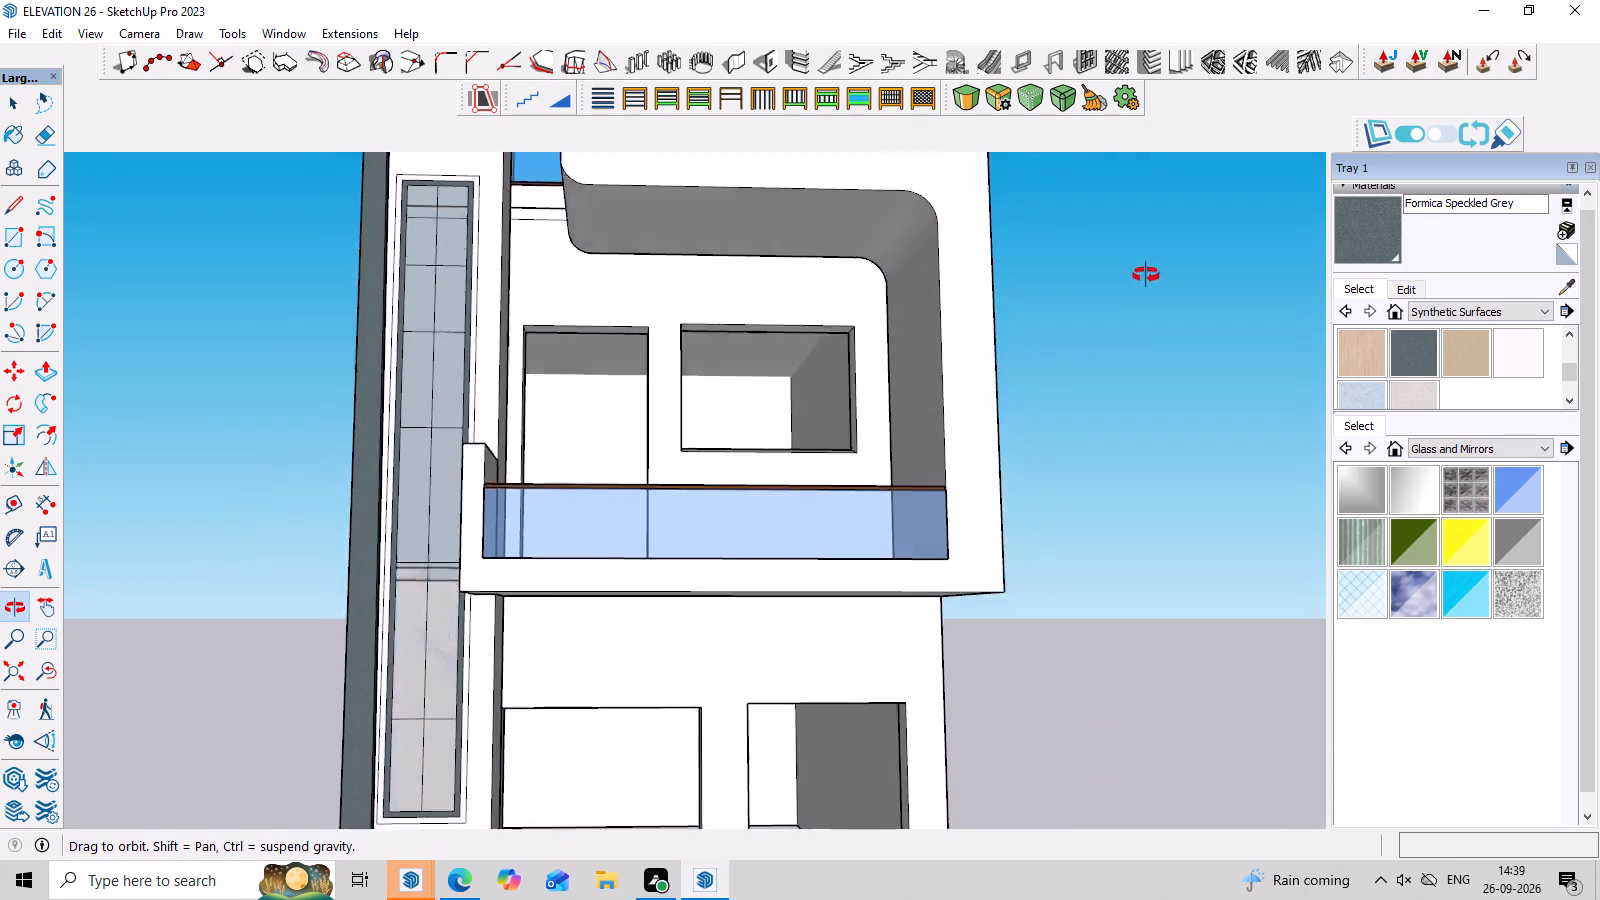
pyautogui.moveTo(1146, 275); pyautogui.dragTo(1092, 441, button='middle')
pyautogui.scroll(4, 580, 325)
pyautogui.scroll(-9, 579, 322)
pyautogui.scroll(4, 528, 260)
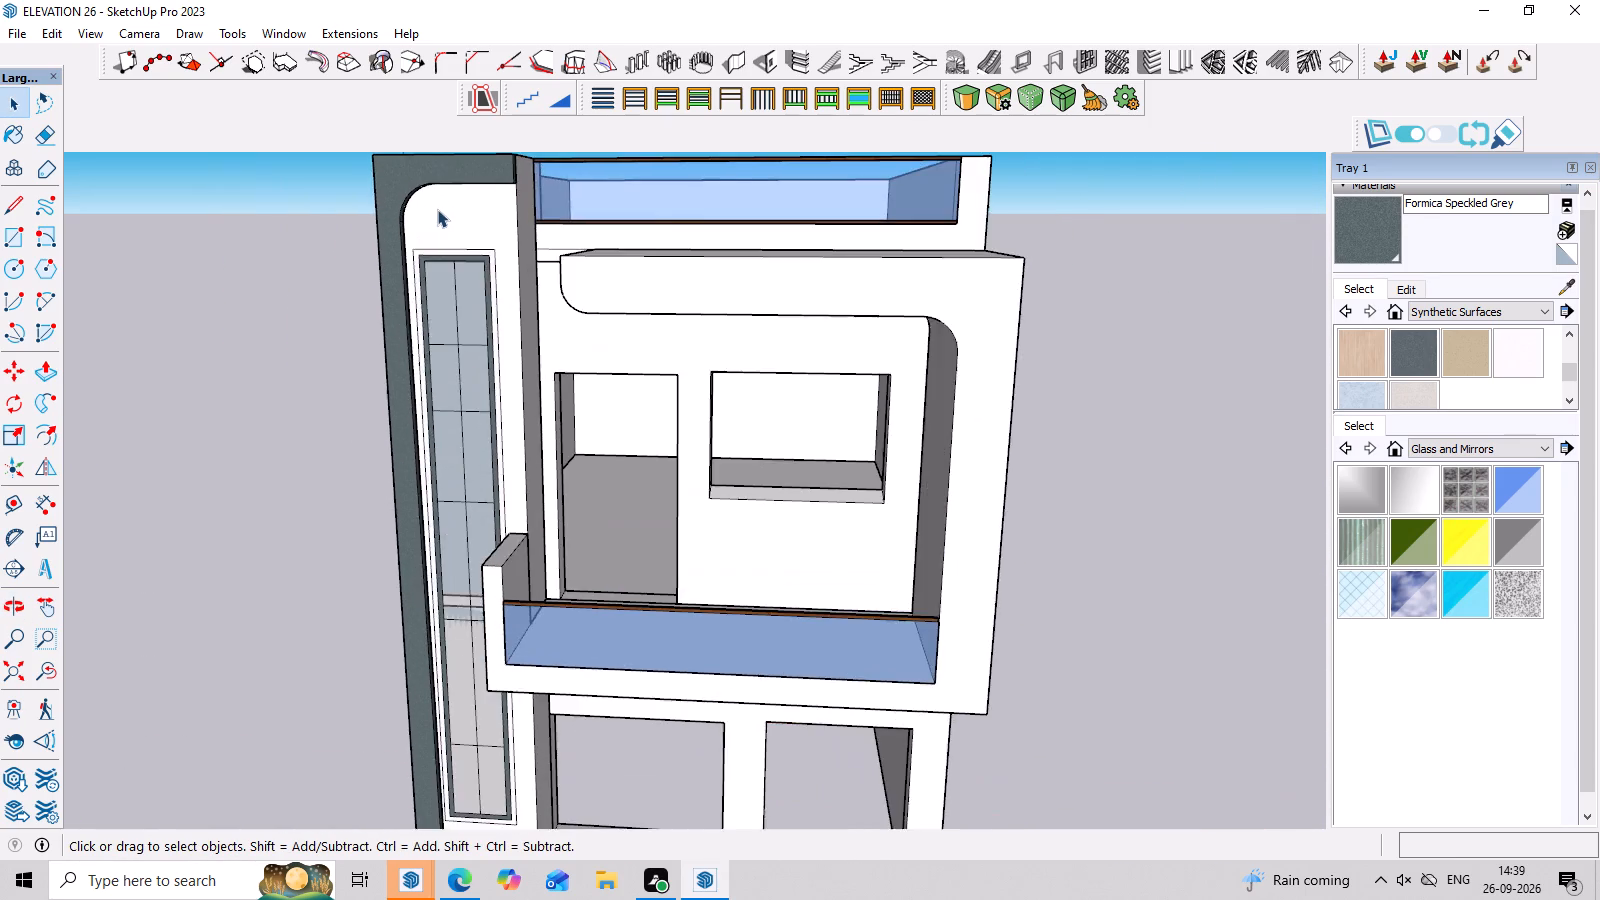
pyautogui.scroll(3, 437, 209)
pyautogui.moveTo(481, 247); pyautogui.dragTo(526, 158, button='middle')
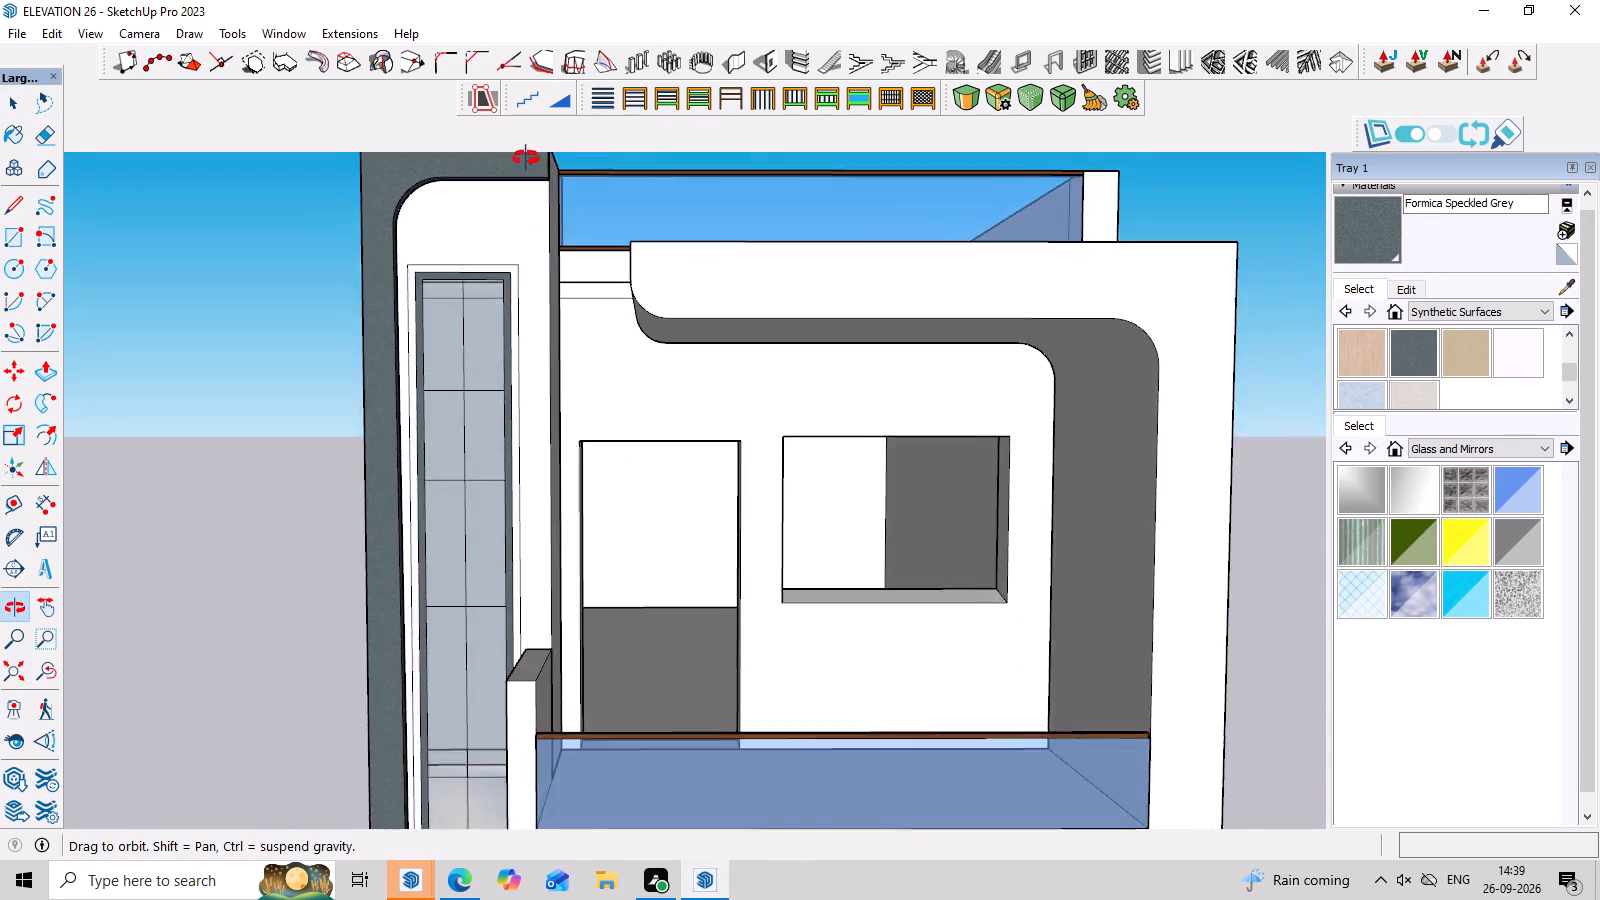
pyautogui.moveTo(526, 158); pyautogui.dragTo(525, 158, button='middle')
pyautogui.scroll(3, 452, 156)
pyautogui.scroll(3, 514, 227)
pyautogui.moveTo(571, 323); pyautogui.dragTo(605, 181, button='middle')
pyautogui.scroll(-6, 612, 258)
pyautogui.moveTo(643, 314); pyautogui.dragTo(663, 398, button='middle')
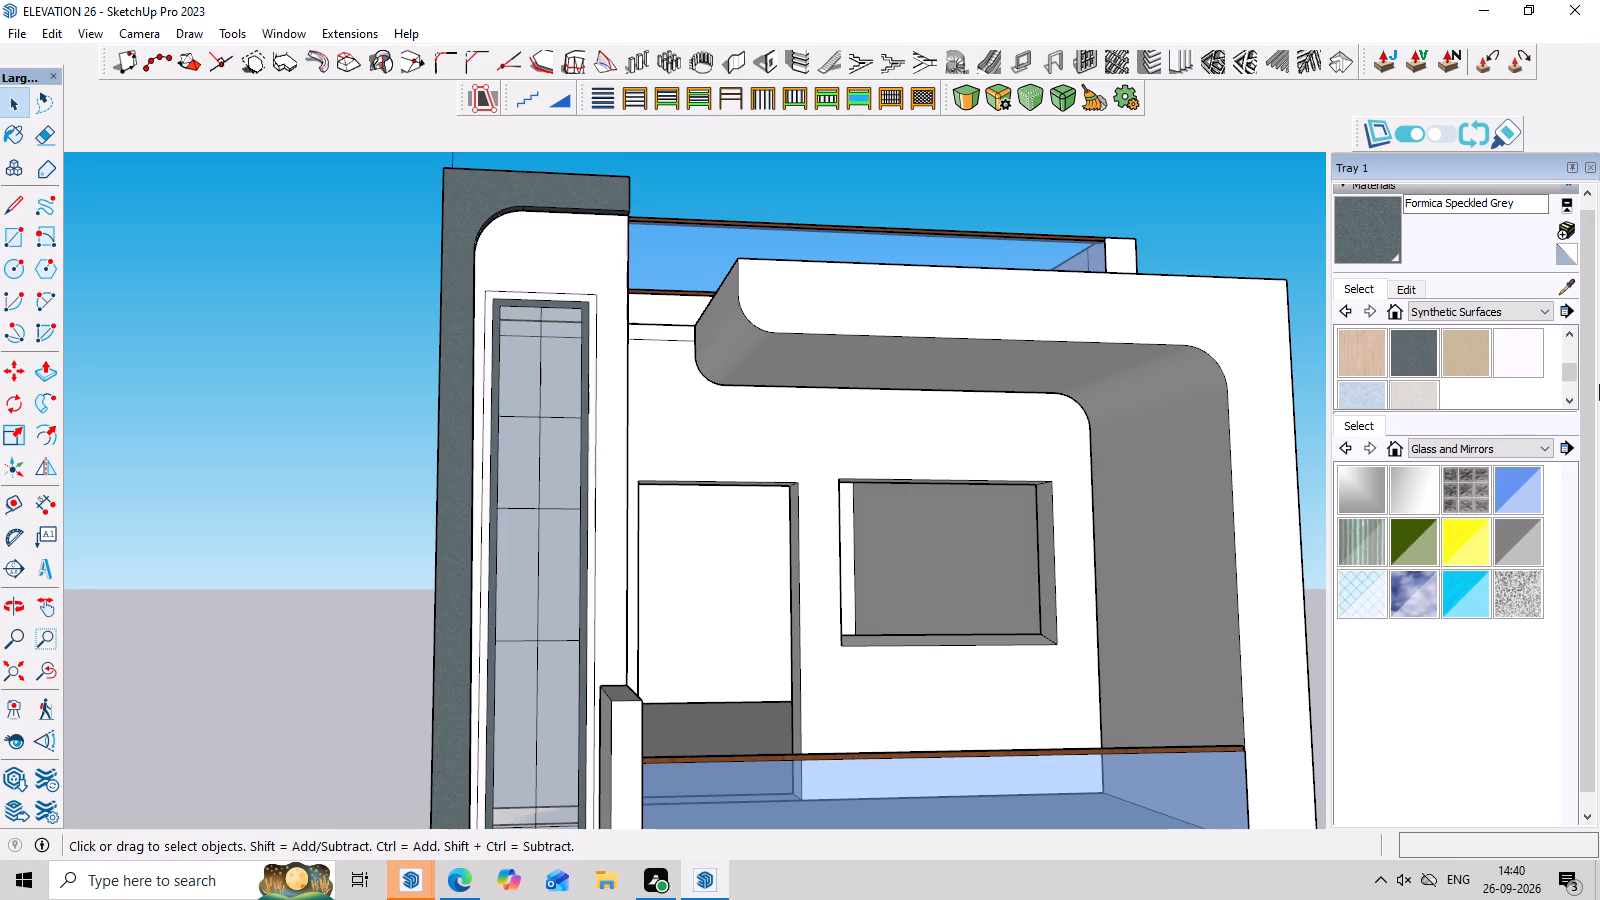
pyautogui.scroll(1, 1599, 209)
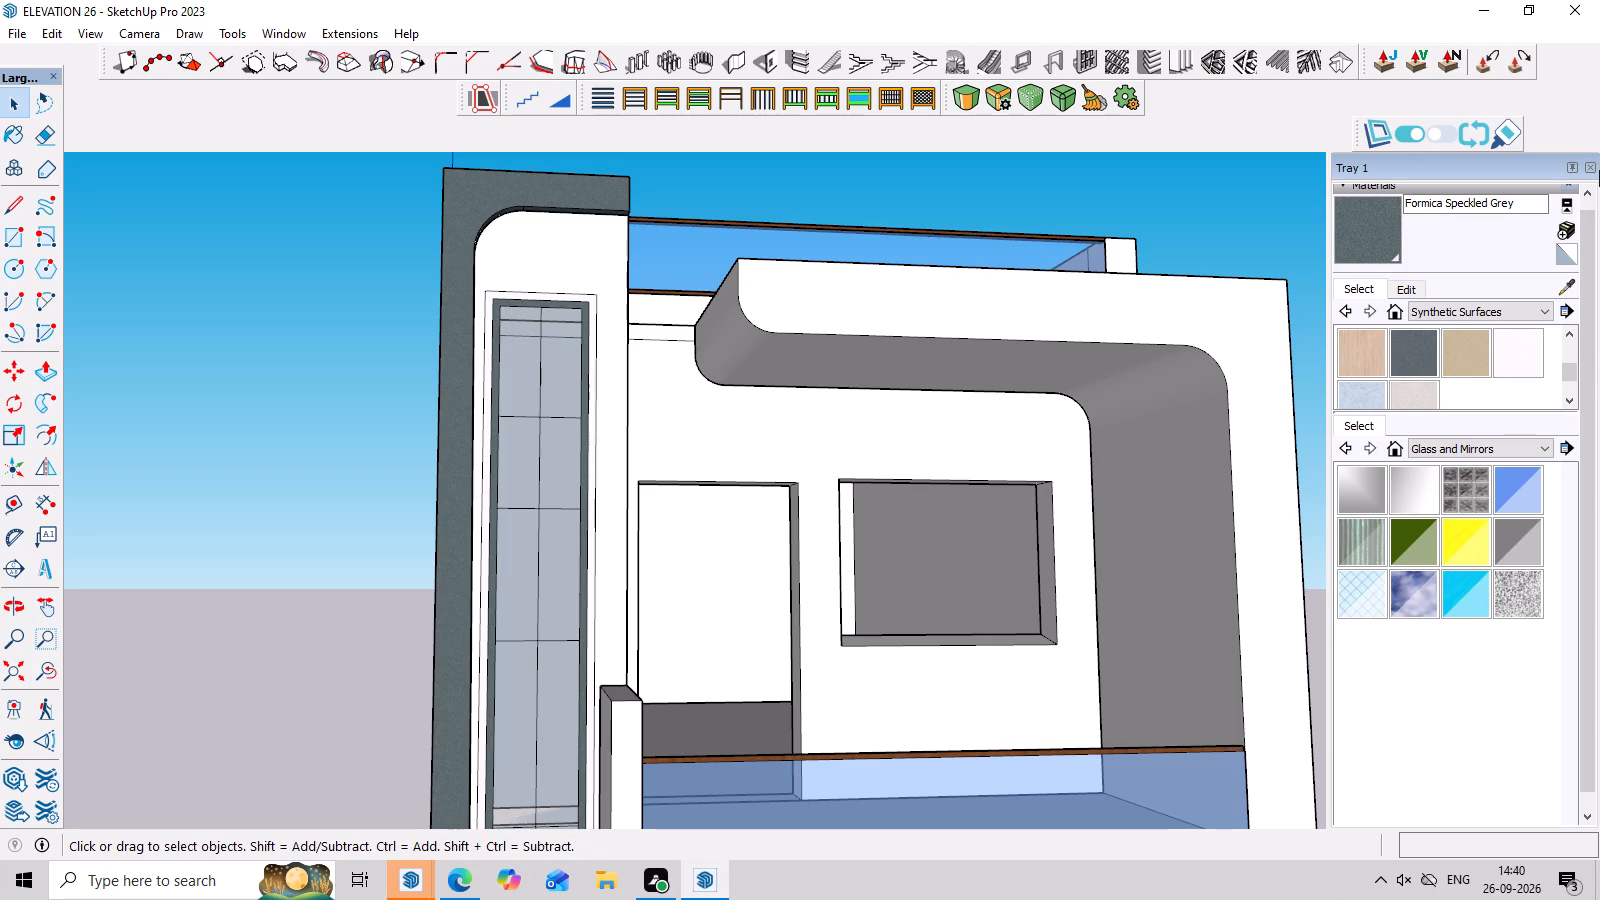
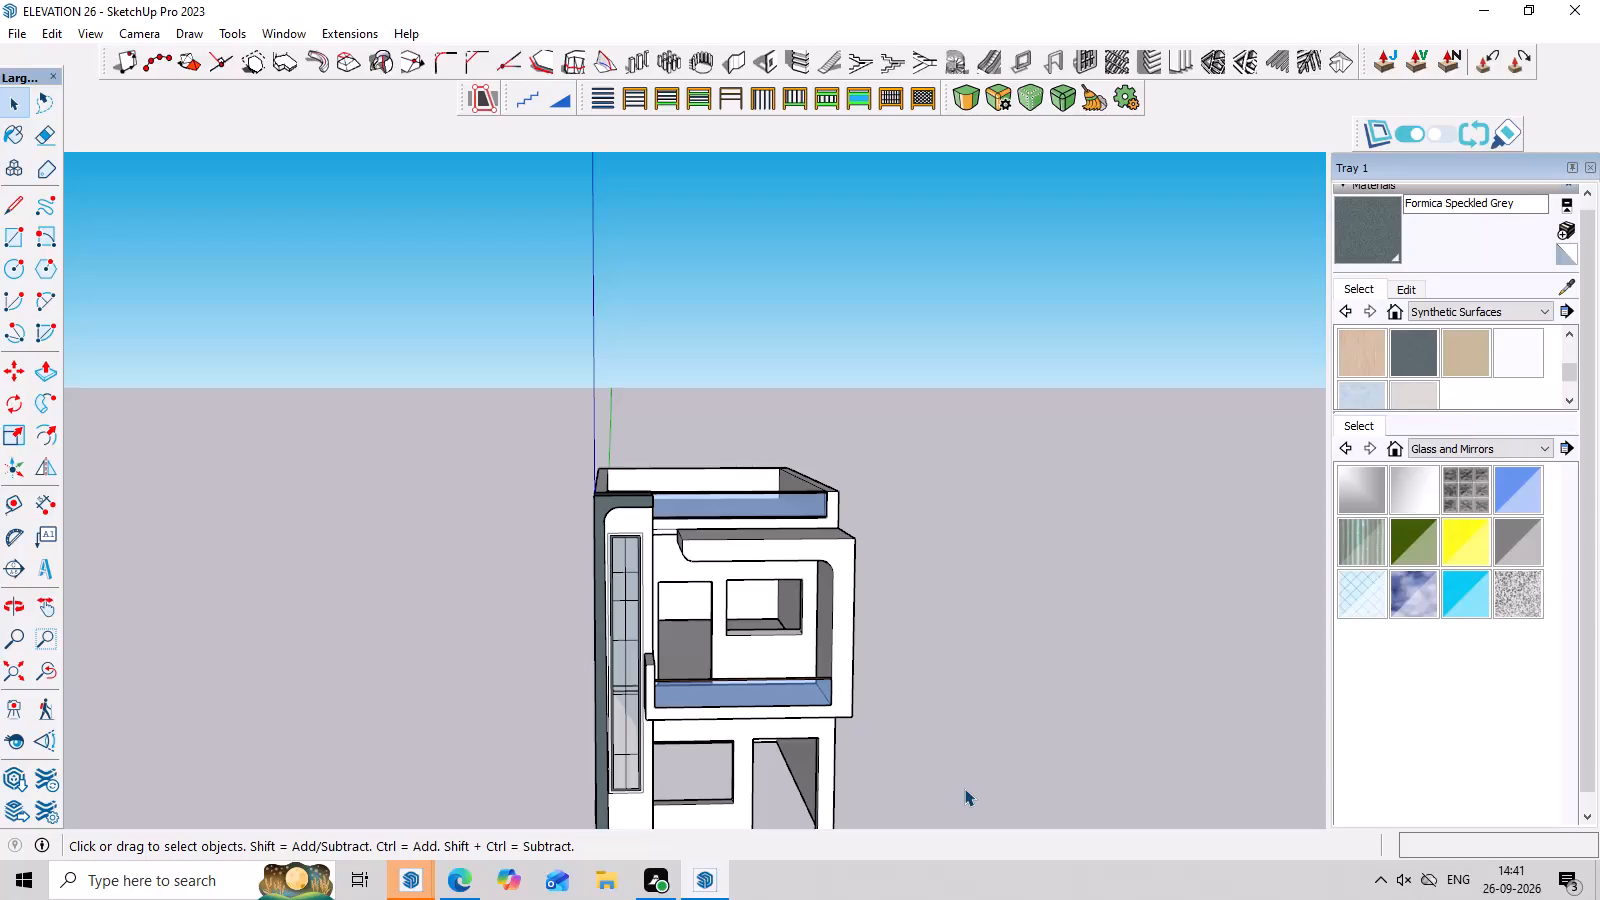
# Inspect the house's front elevation from several angles, from the roof parapet and balcony to the ground-floor window and door openings.
pyautogui.scroll(-4, 777, 495)
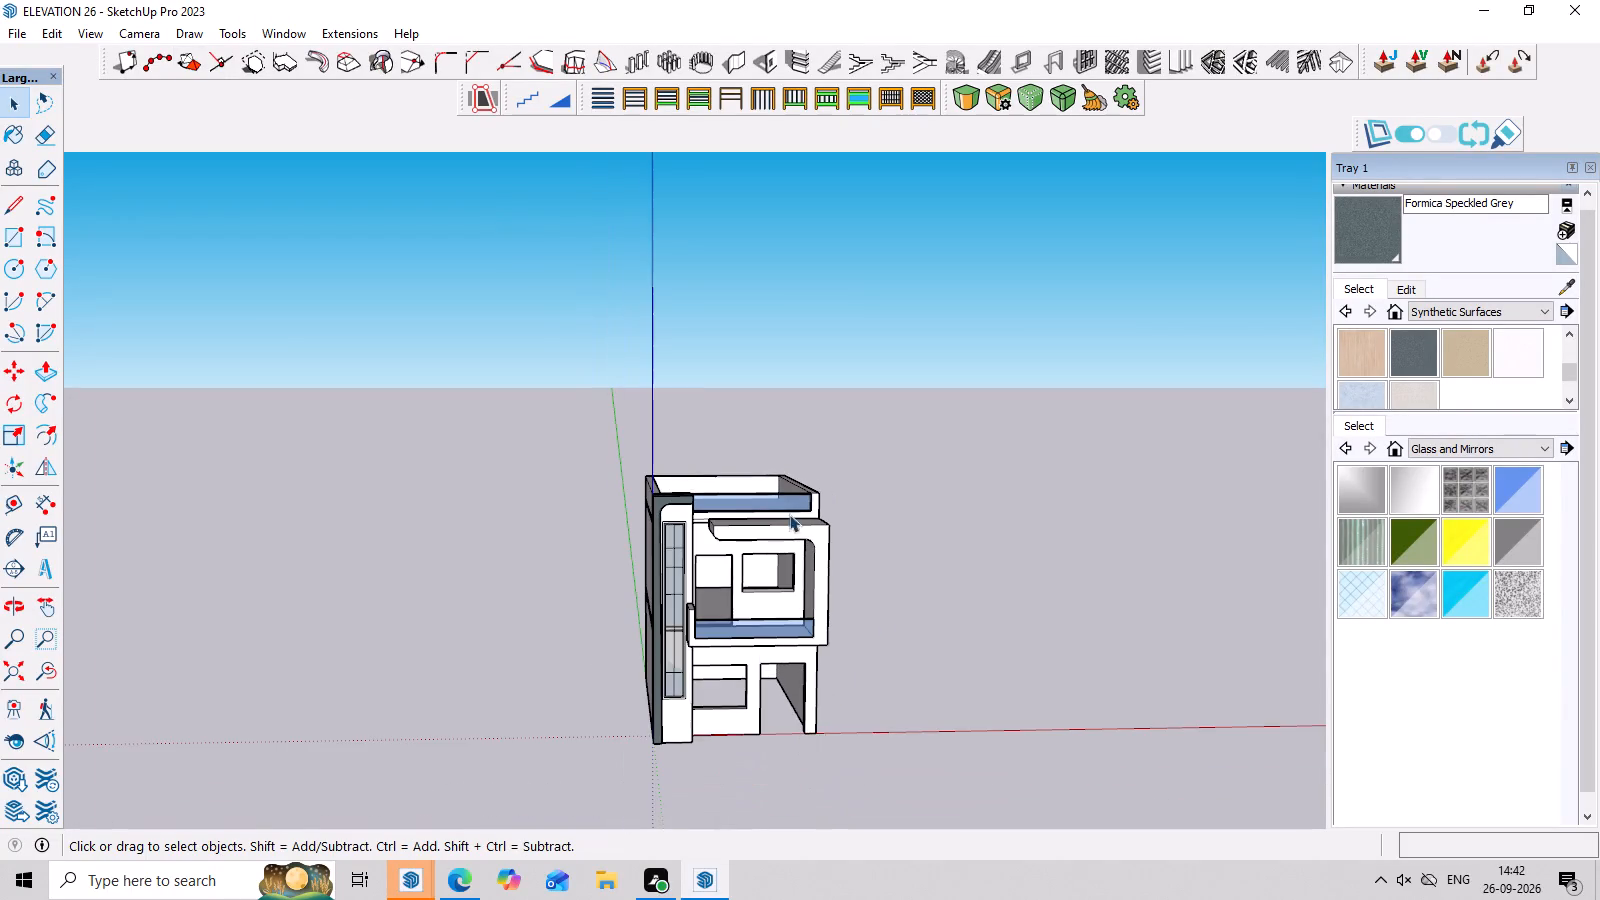
pyautogui.moveTo(932, 716); pyautogui.dragTo(914, 654, button='middle')
pyautogui.scroll(7, 914, 654)
pyautogui.middleClick(914, 654)
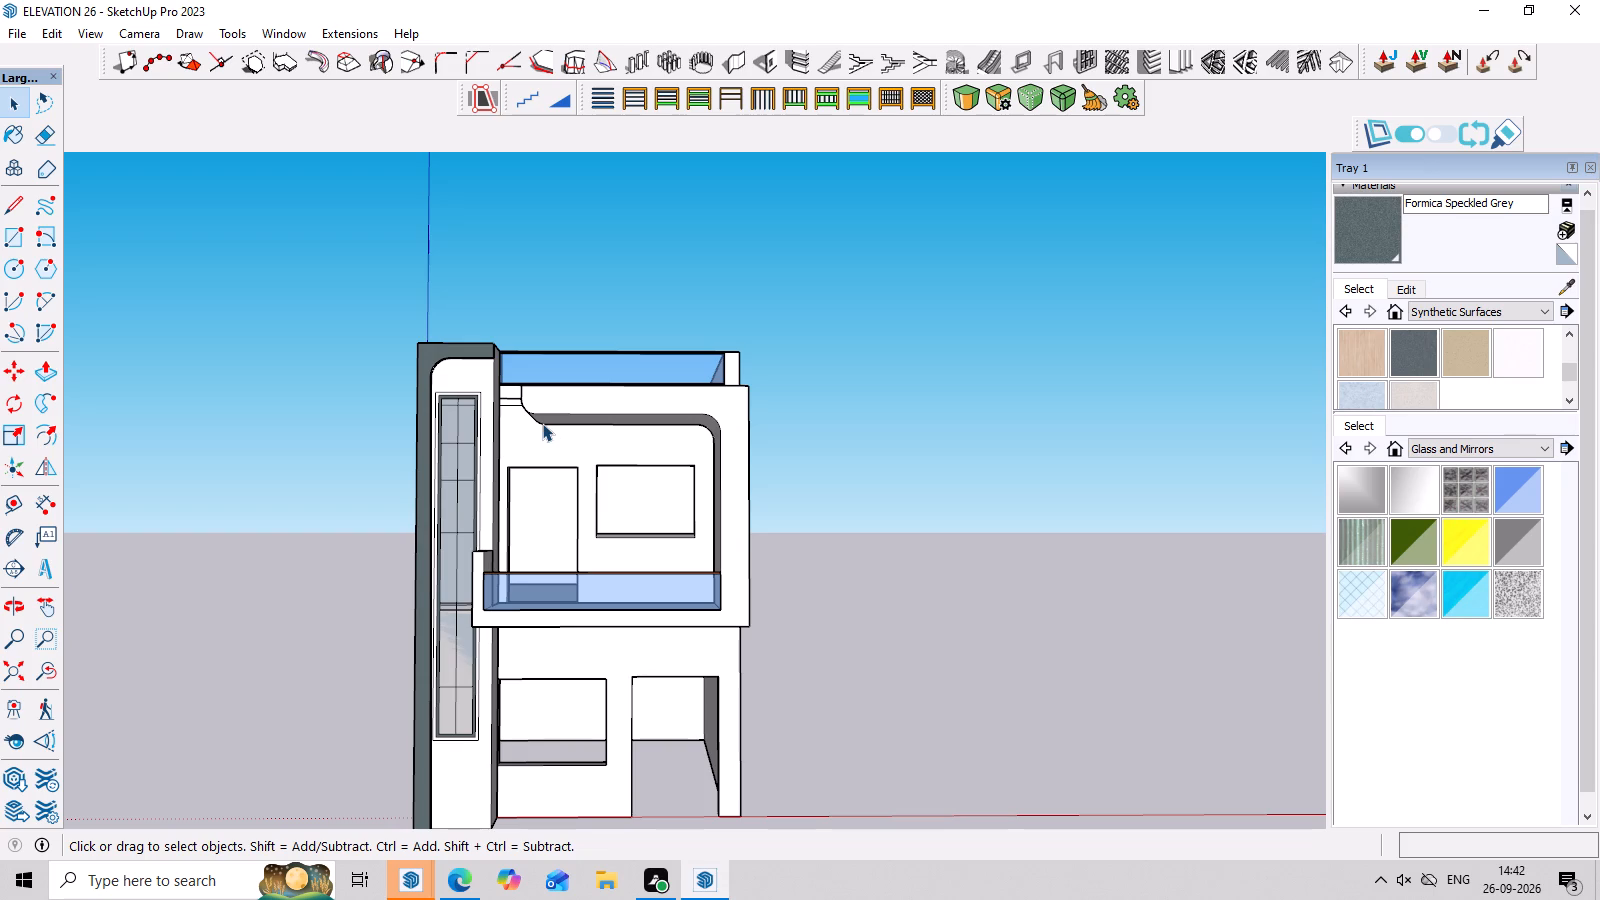
pyautogui.scroll(5, 721, 601)
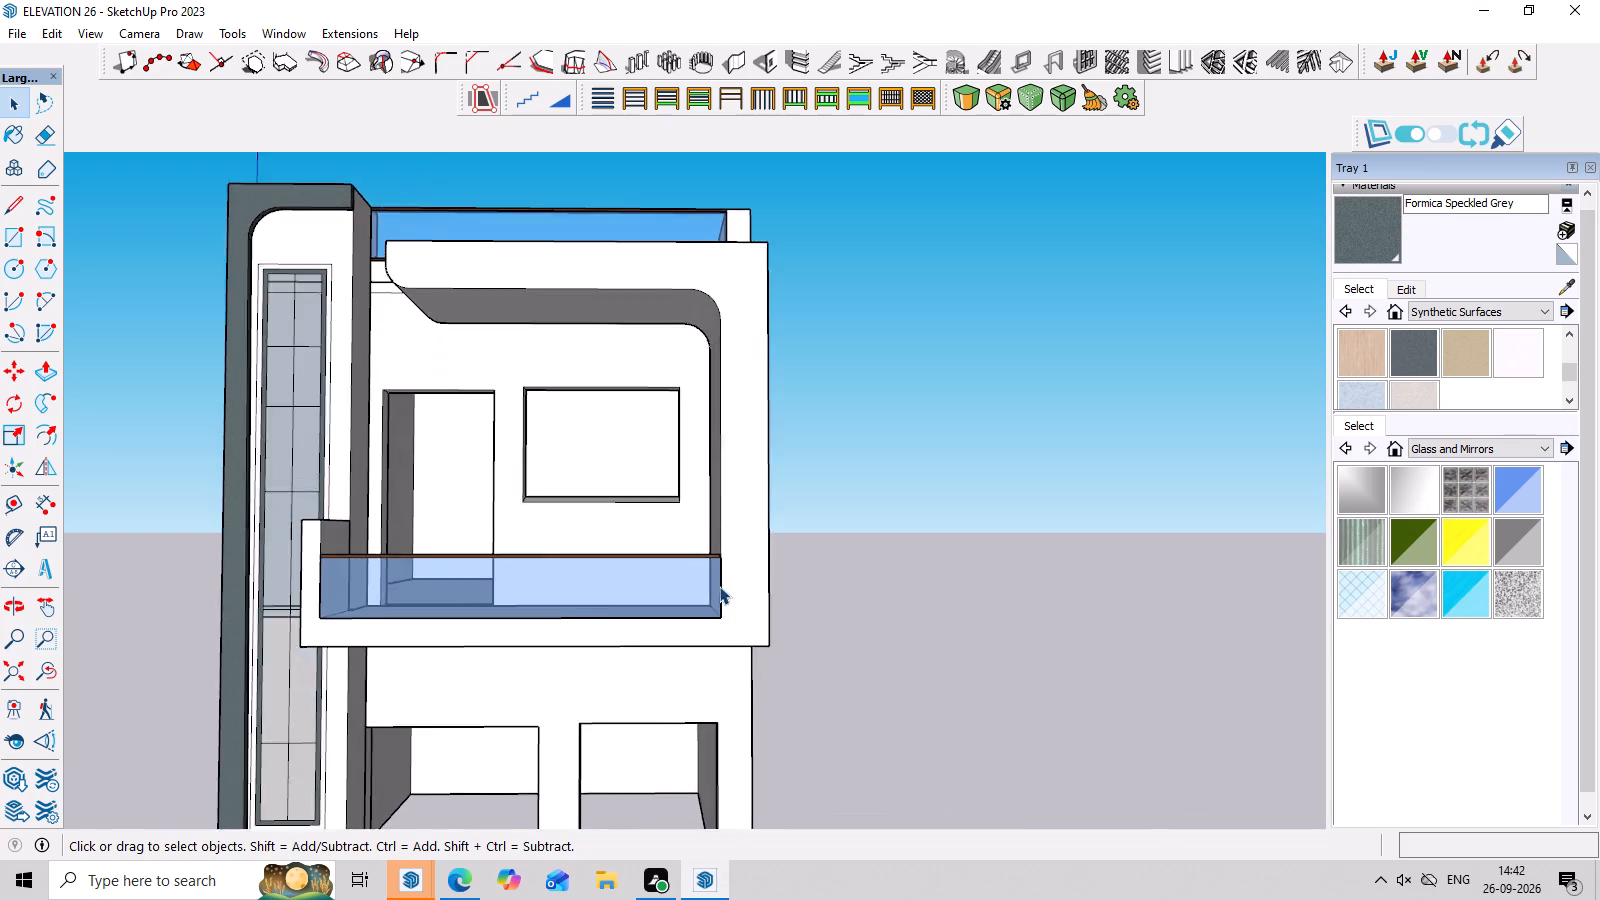
pyautogui.moveTo(719, 586); pyautogui.dragTo(690, 732, button='middle')
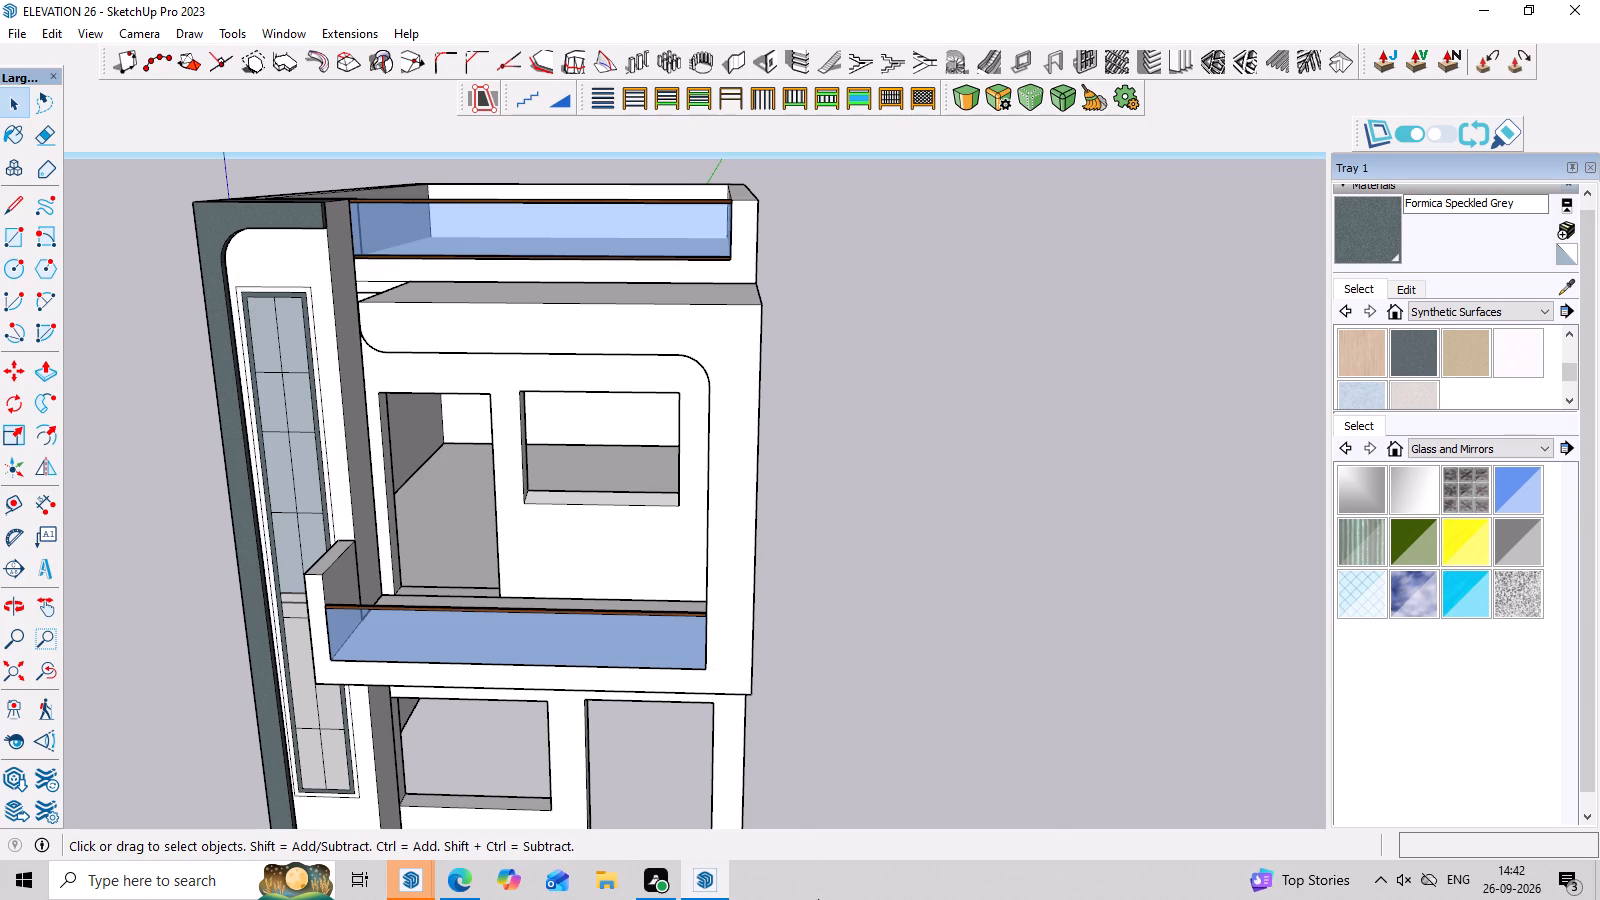
pyautogui.scroll(-7, 818, 899)
pyautogui.scroll(-7, 495, 407)
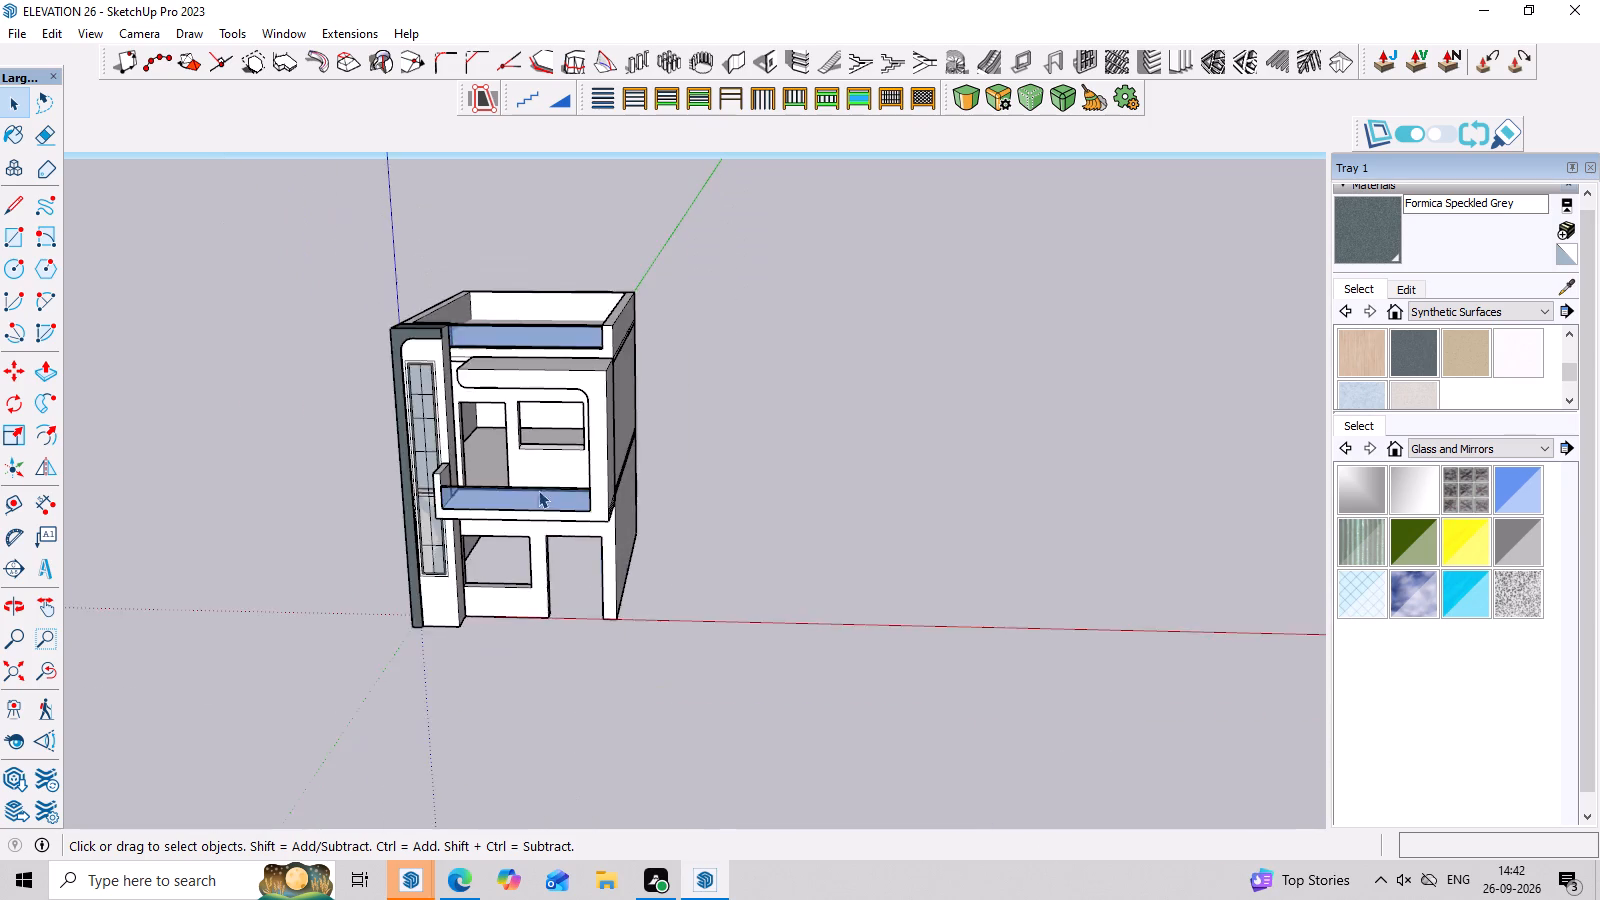
pyautogui.scroll(-5, 538, 490)
pyautogui.scroll(8, 462, 625)
pyautogui.moveTo(662, 590); pyautogui.dragTo(708, 541, button='middle')
pyautogui.scroll(1, 712, 535)
pyautogui.scroll(-9, 721, 513)
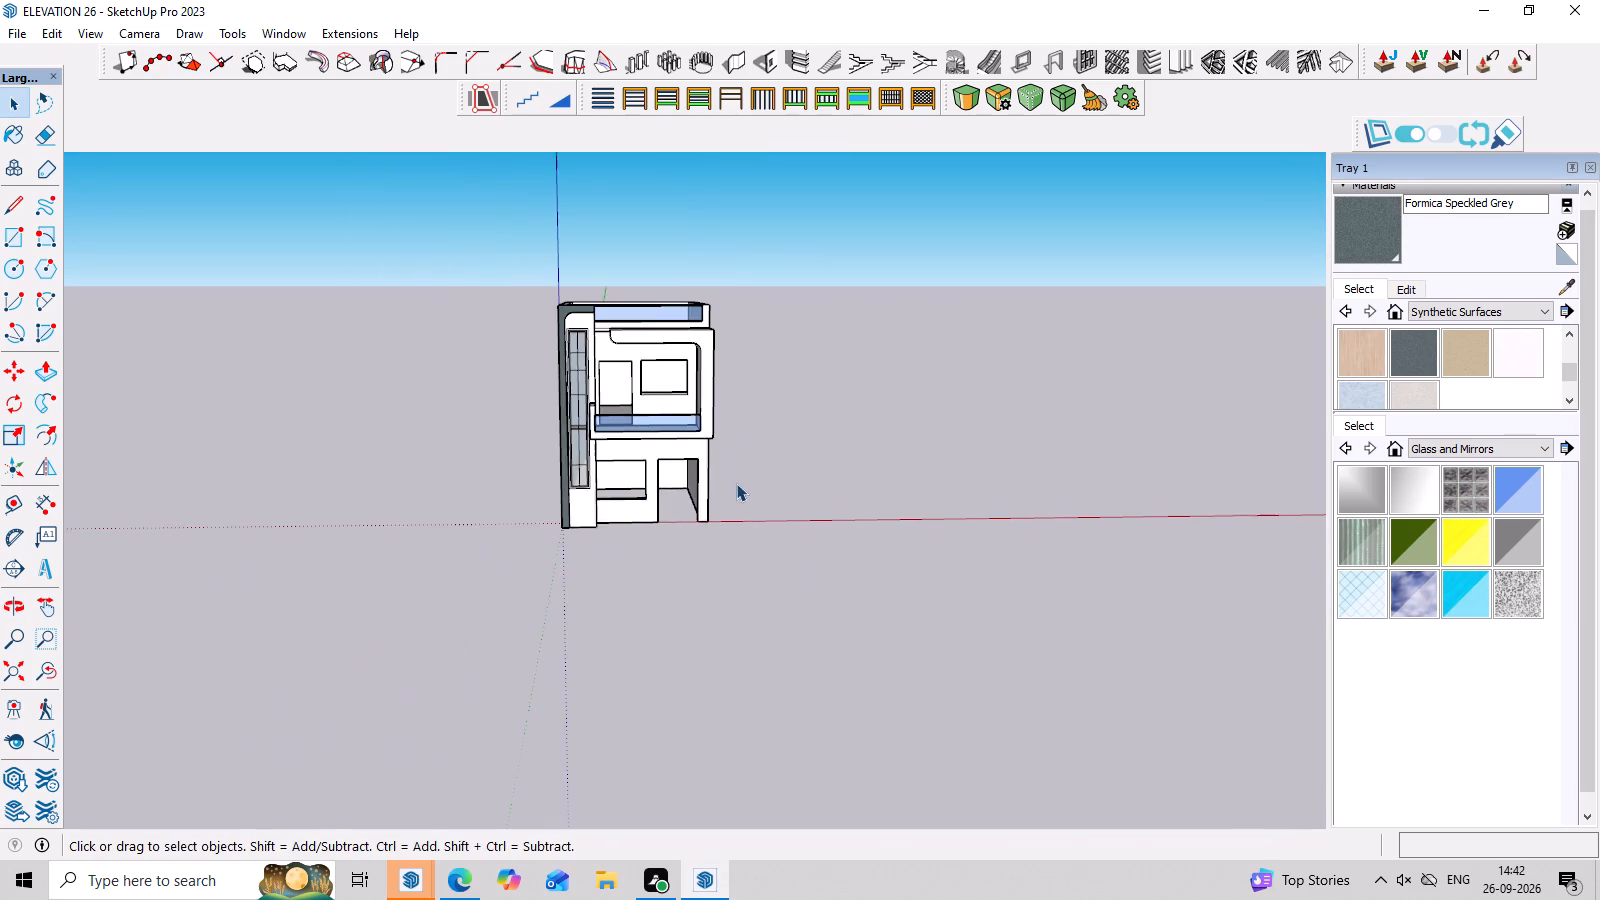
pyautogui.scroll(3, 705, 340)
pyautogui.scroll(4, 671, 250)
pyautogui.moveTo(816, 420); pyautogui.dragTo(831, 320, button='middle')
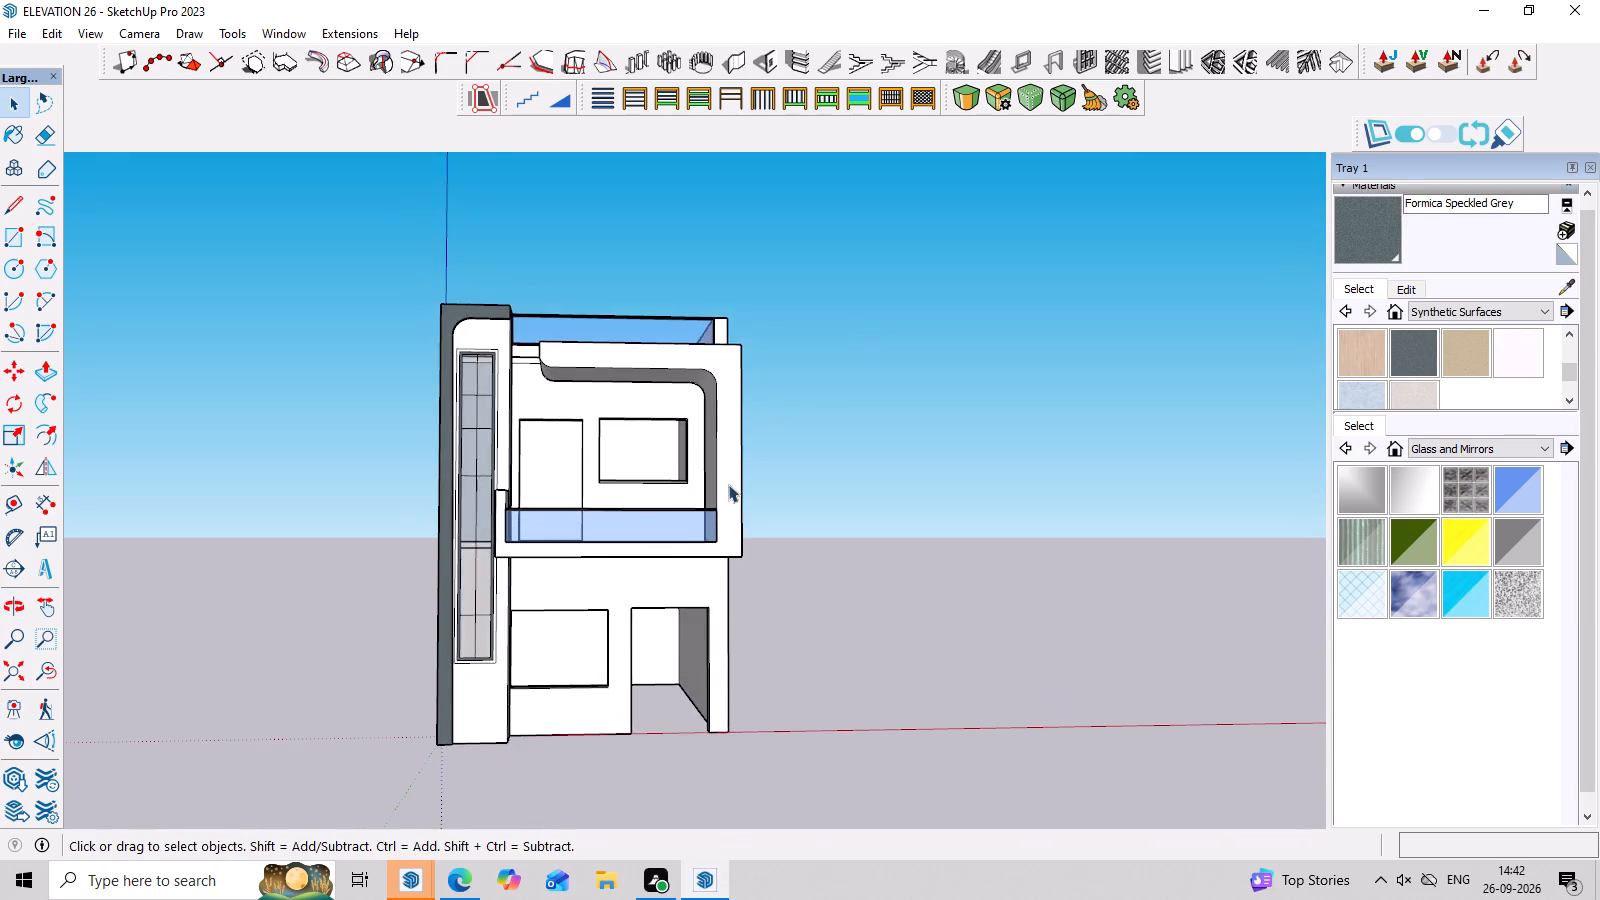
pyautogui.scroll(4, 719, 533)
pyautogui.scroll(-7, 685, 844)
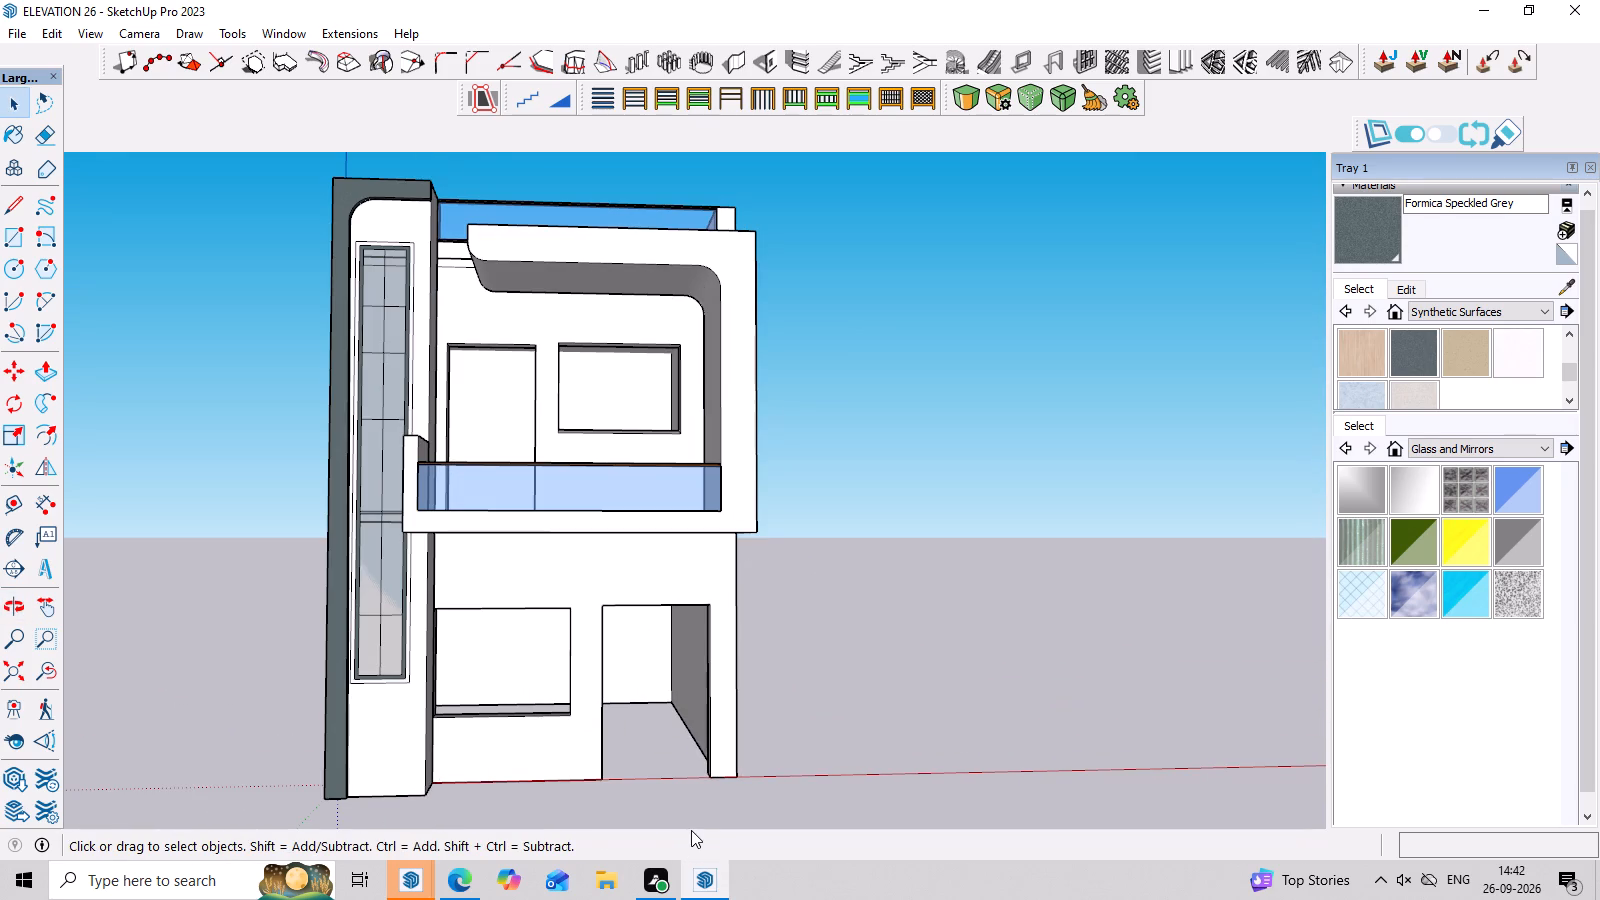
pyautogui.moveTo(691, 830); pyautogui.dragTo(659, 834, button='middle')
pyautogui.moveTo(681, 783); pyautogui.dragTo(600, 790, button='middle')
pyautogui.scroll(3, 600, 780)
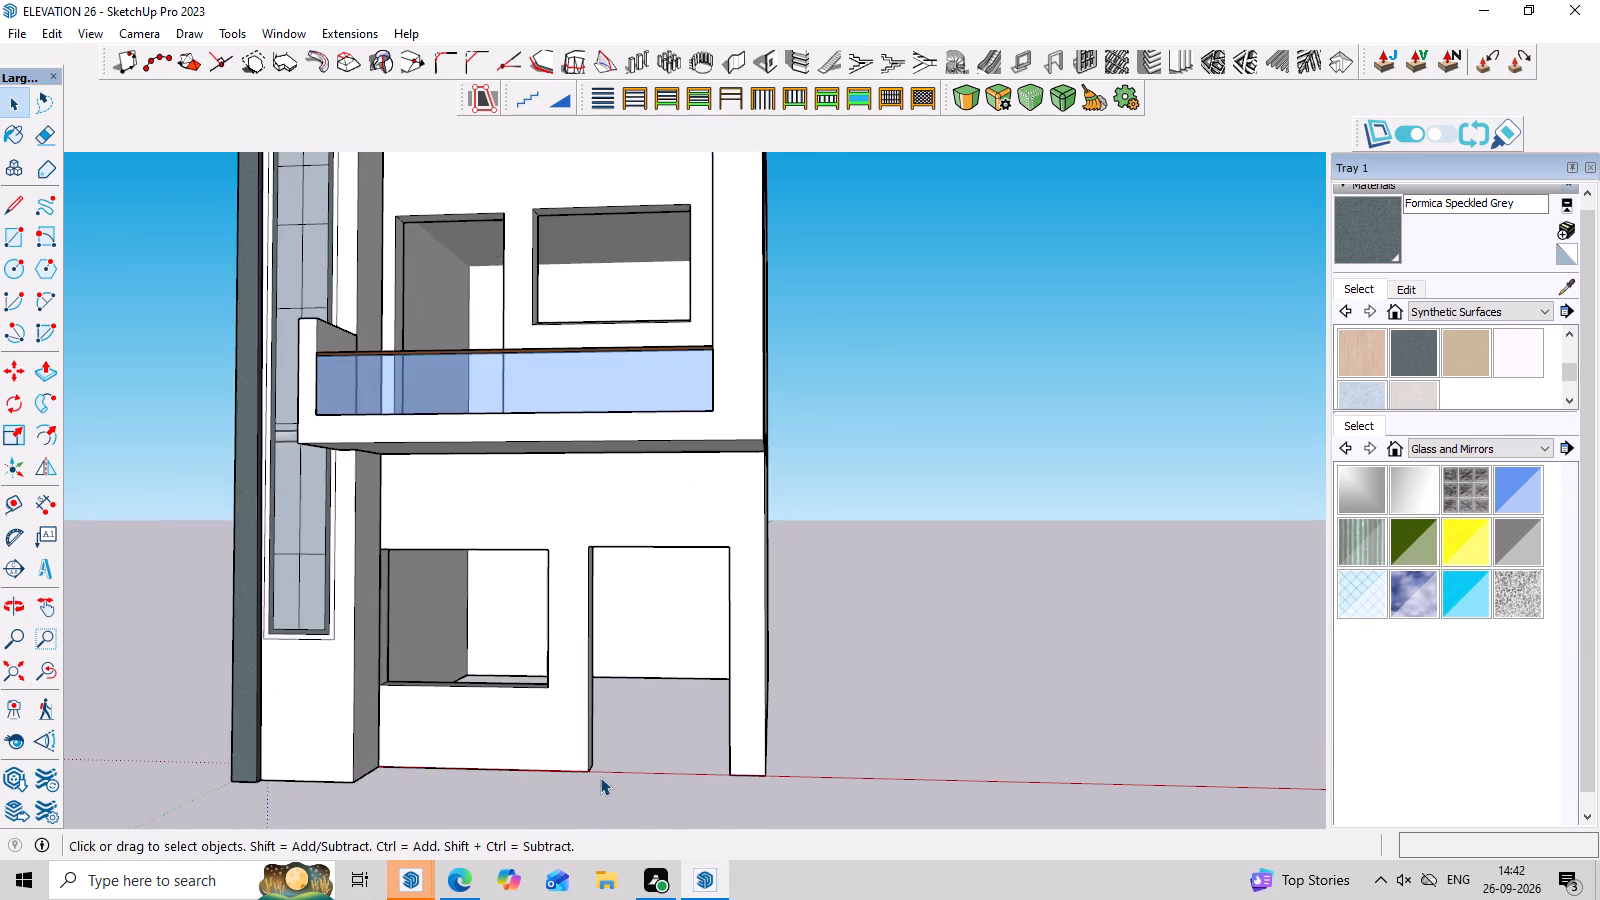
pyautogui.scroll(3, 600, 777)
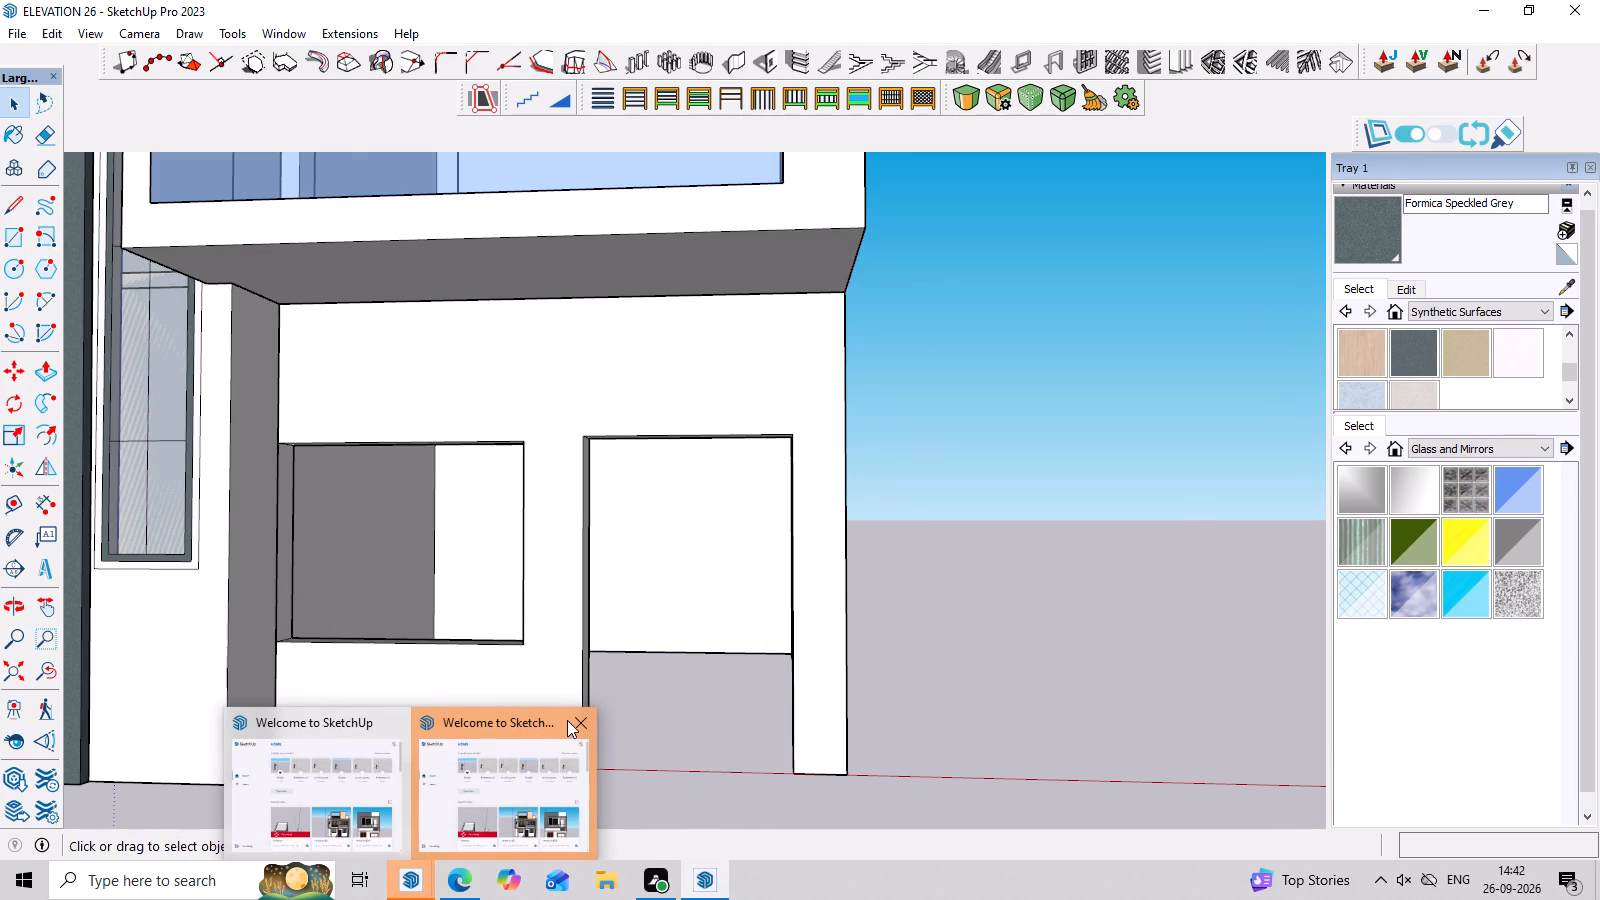
# Close the two extra Welcome to SketchUp windows, keeping the ELEVATION 26 model open.
pyautogui.click(572, 720)
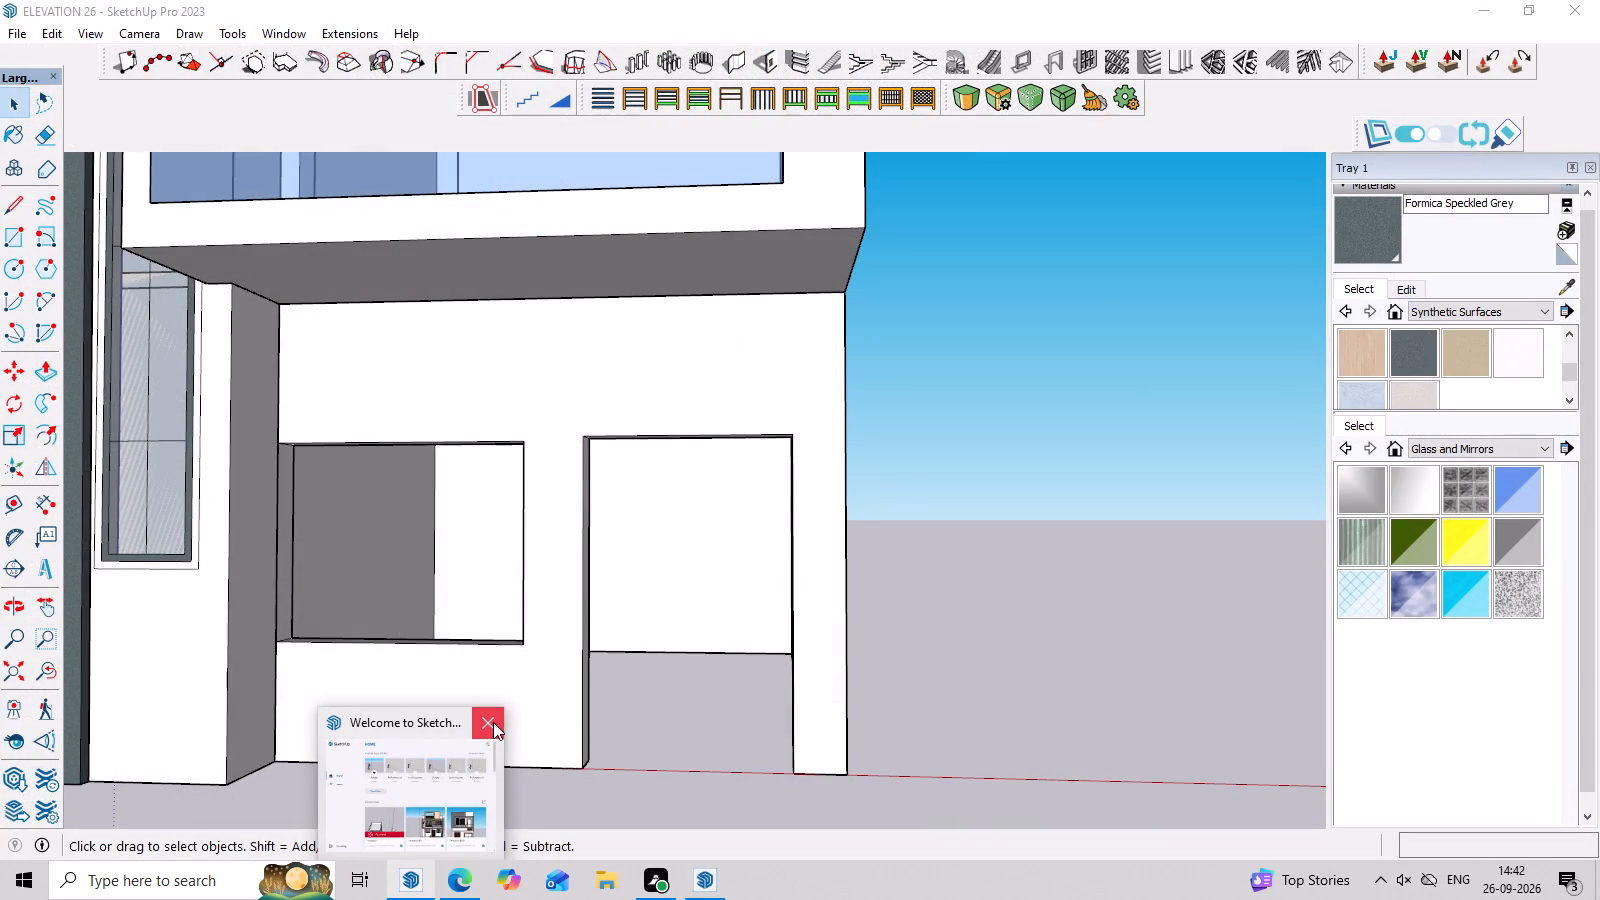
pyautogui.click(493, 722)
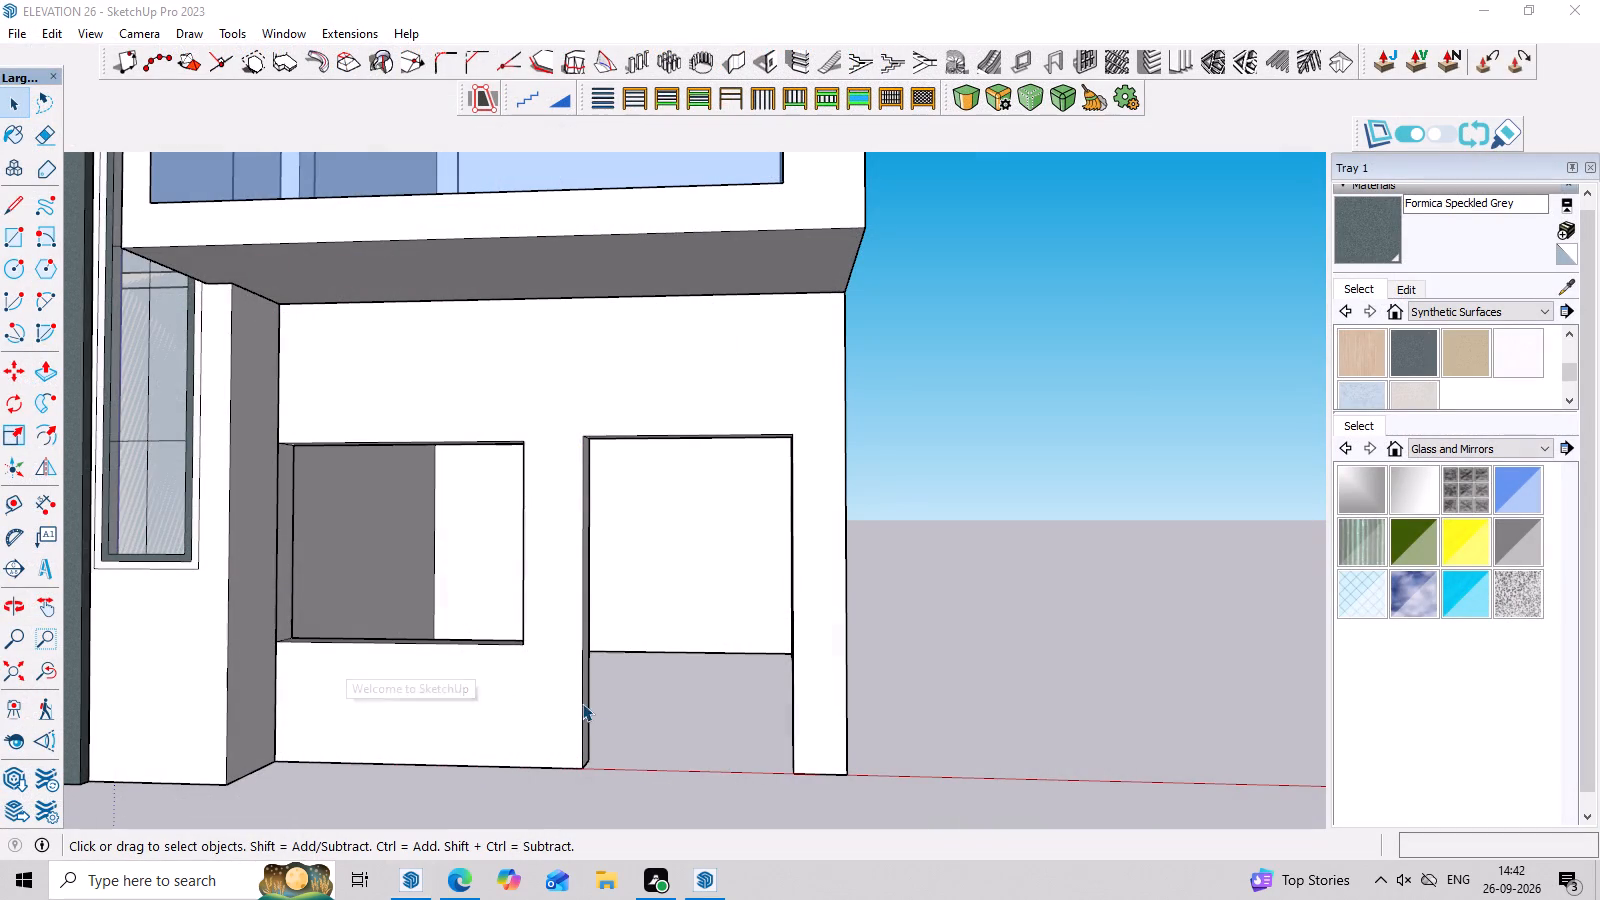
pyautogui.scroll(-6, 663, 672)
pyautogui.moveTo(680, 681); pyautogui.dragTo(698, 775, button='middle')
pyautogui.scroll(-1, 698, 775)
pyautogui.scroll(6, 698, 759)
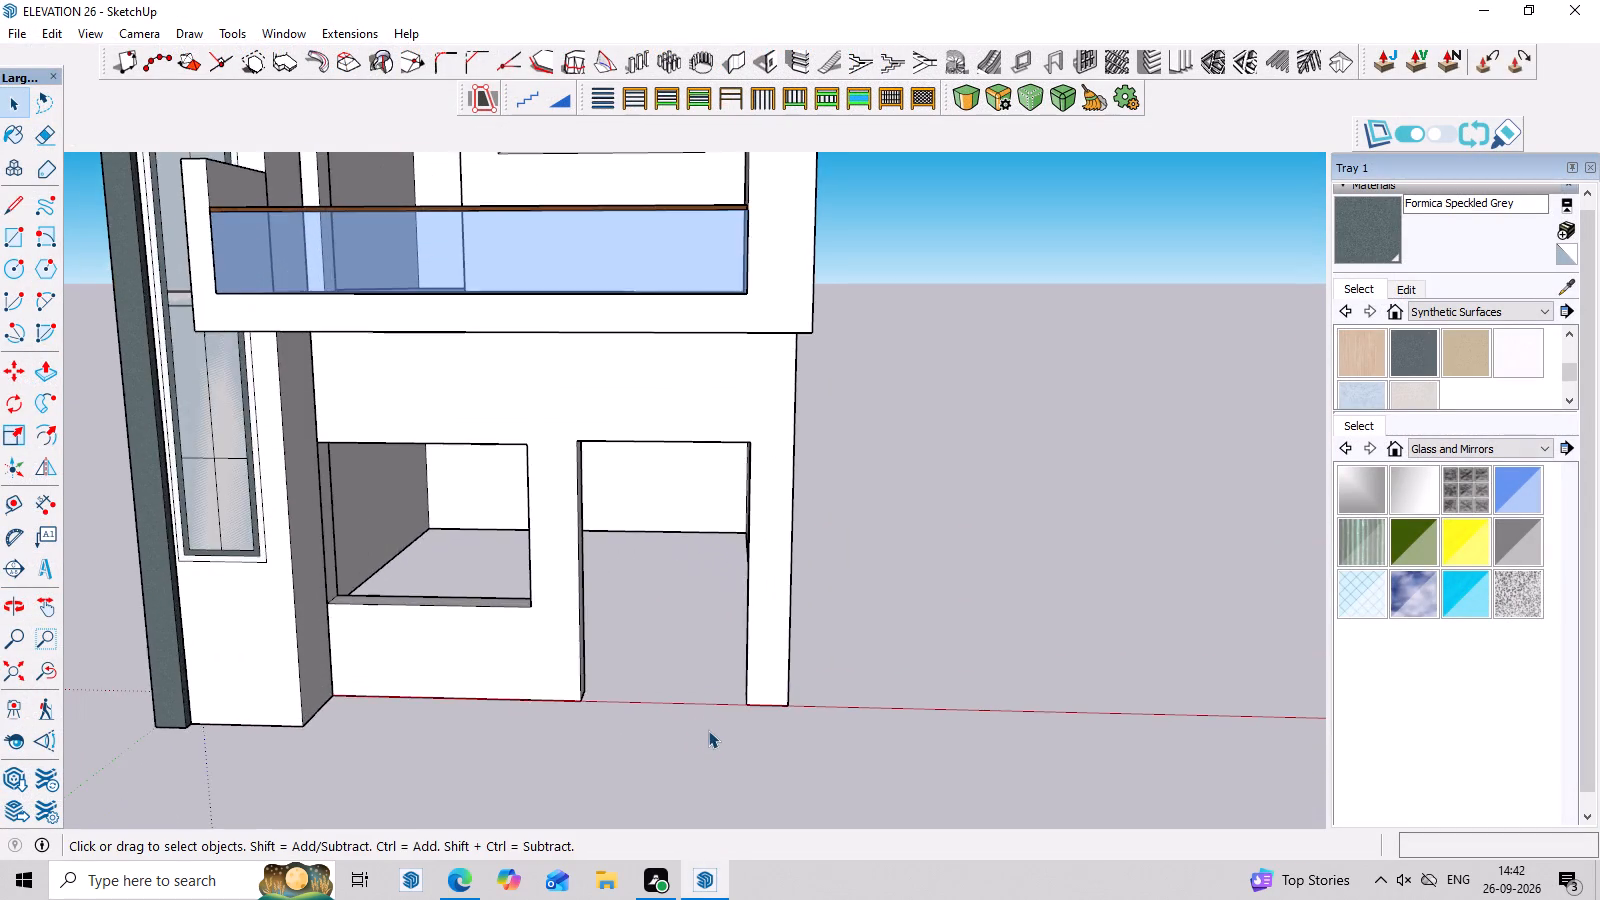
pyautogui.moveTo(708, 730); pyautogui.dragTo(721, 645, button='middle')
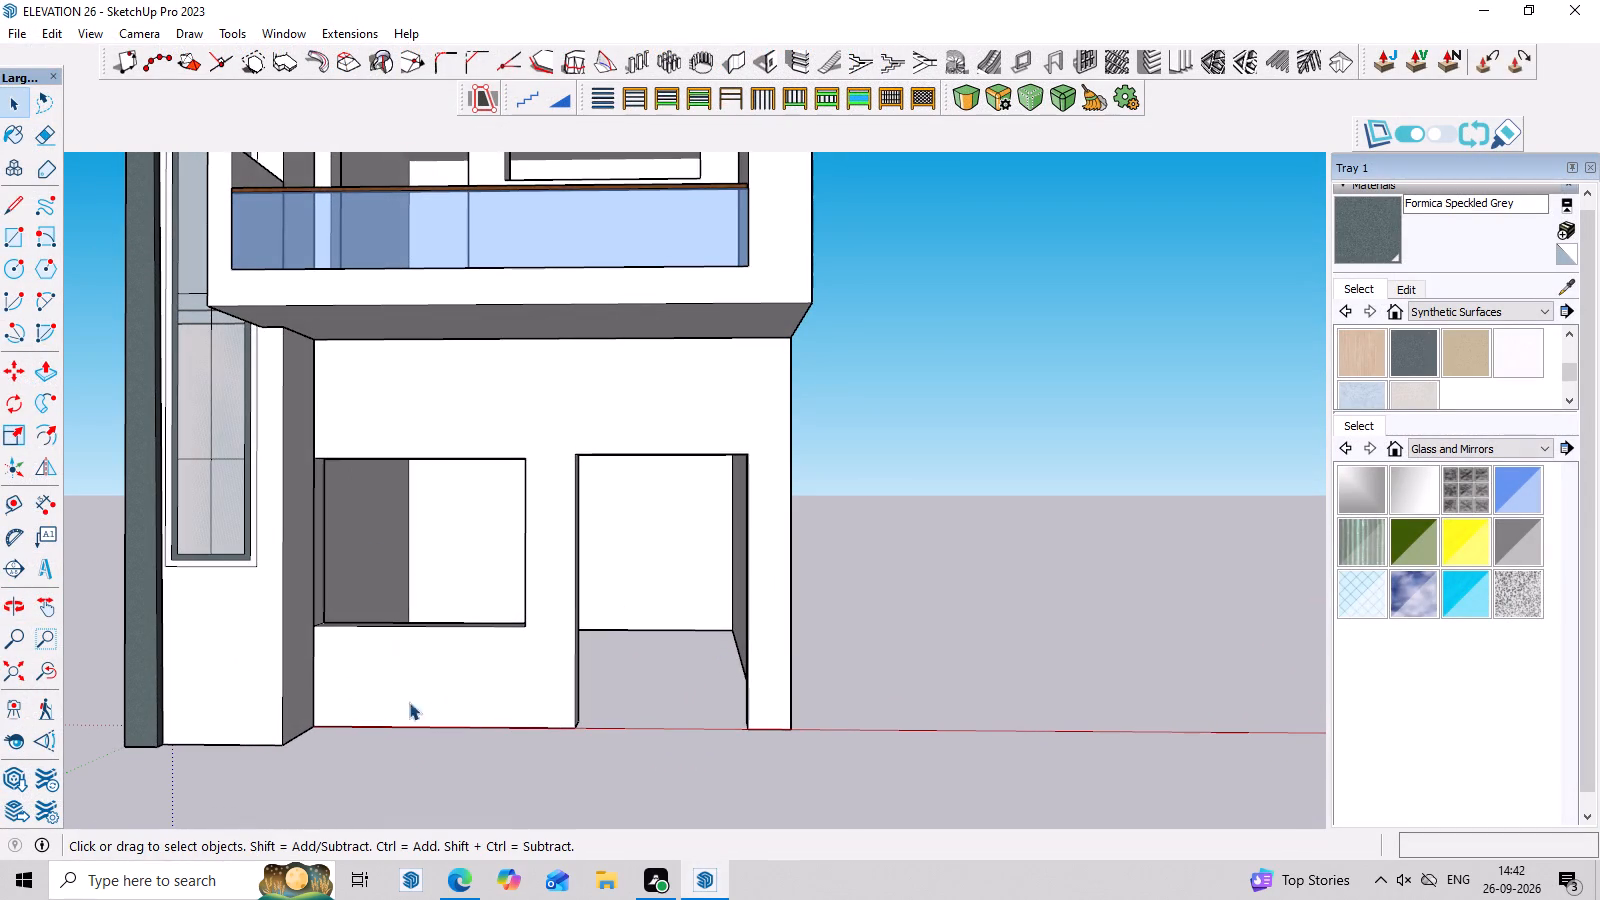
# Switch to the Edge browser and search 3D Warehouse for WINDOW.
pyautogui.click(451, 880)
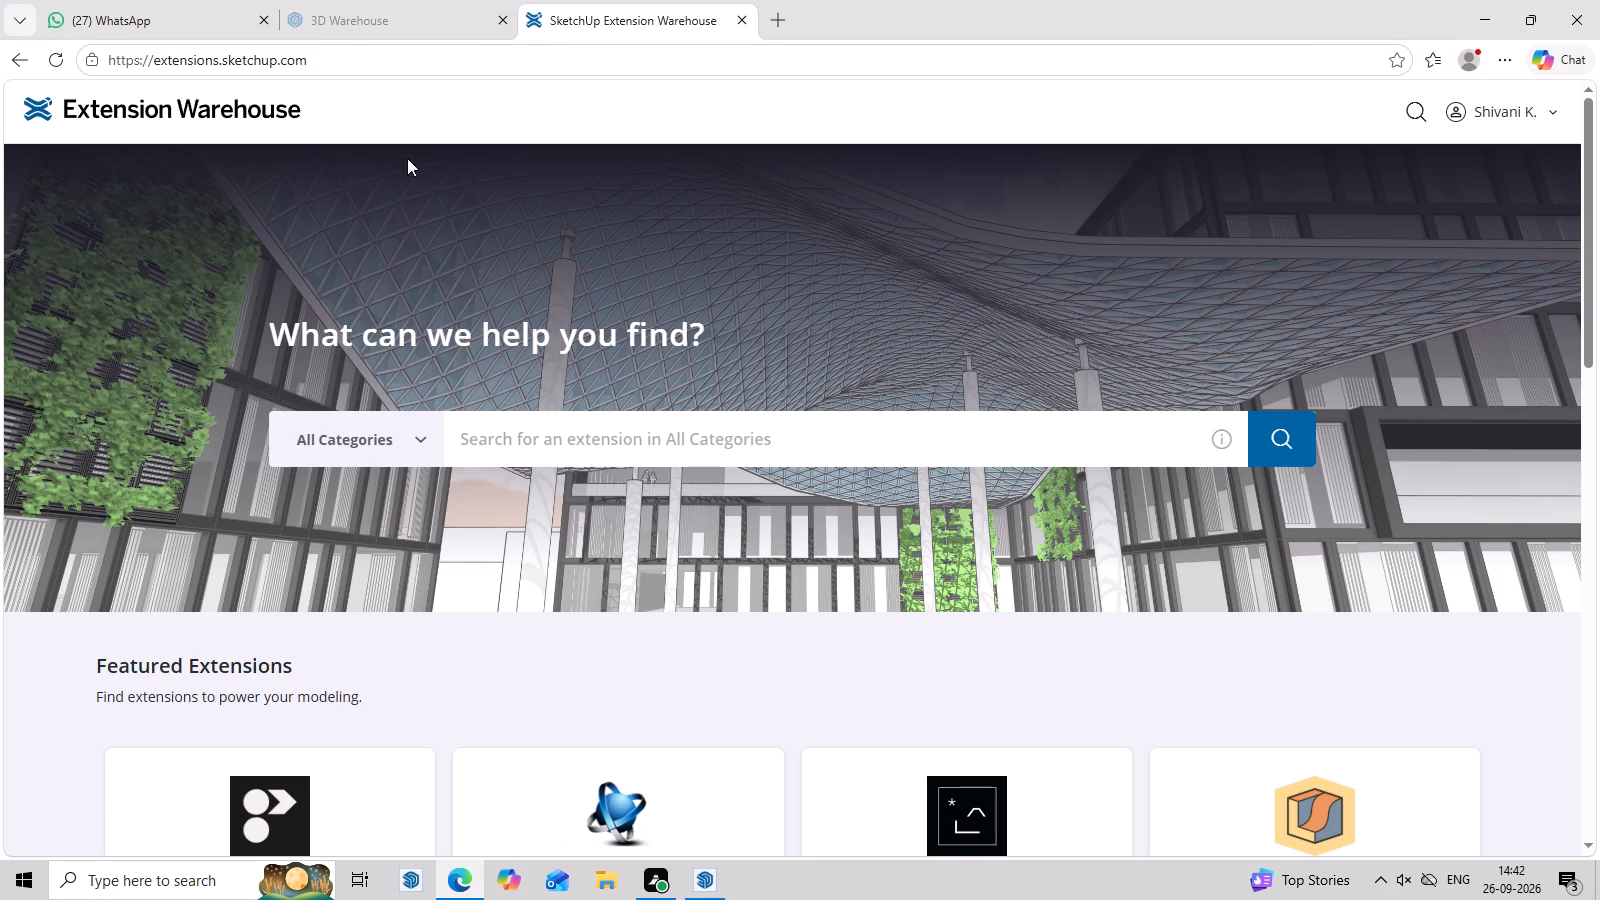
pyautogui.click(391, 19)
pyautogui.click(578, 407)
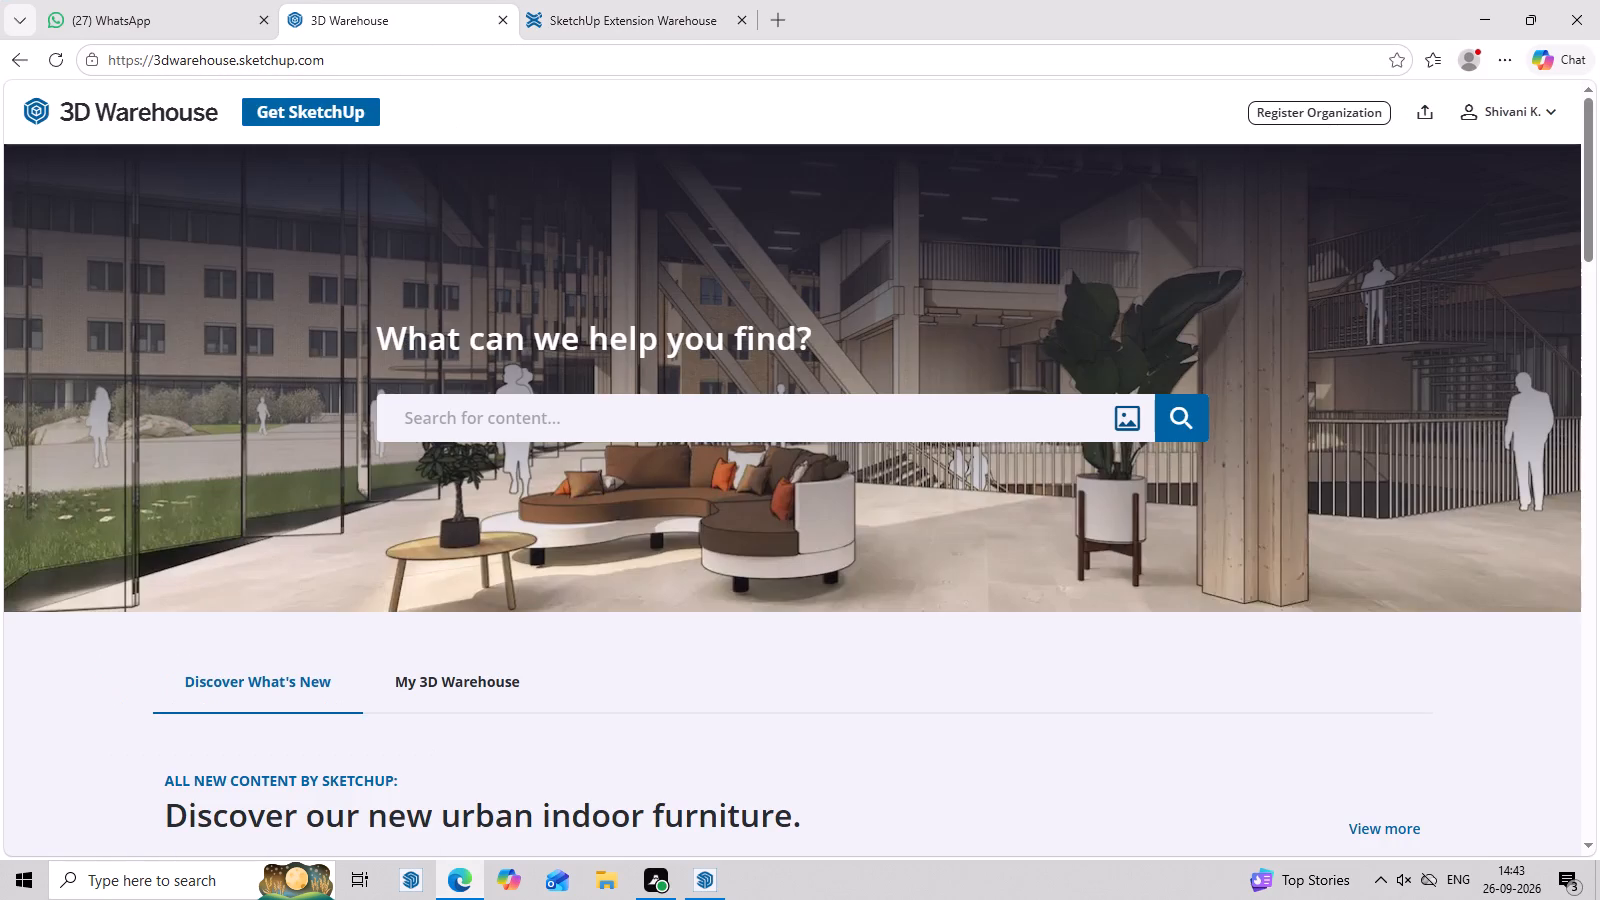
pyautogui.press('w')
pyautogui.press('i')
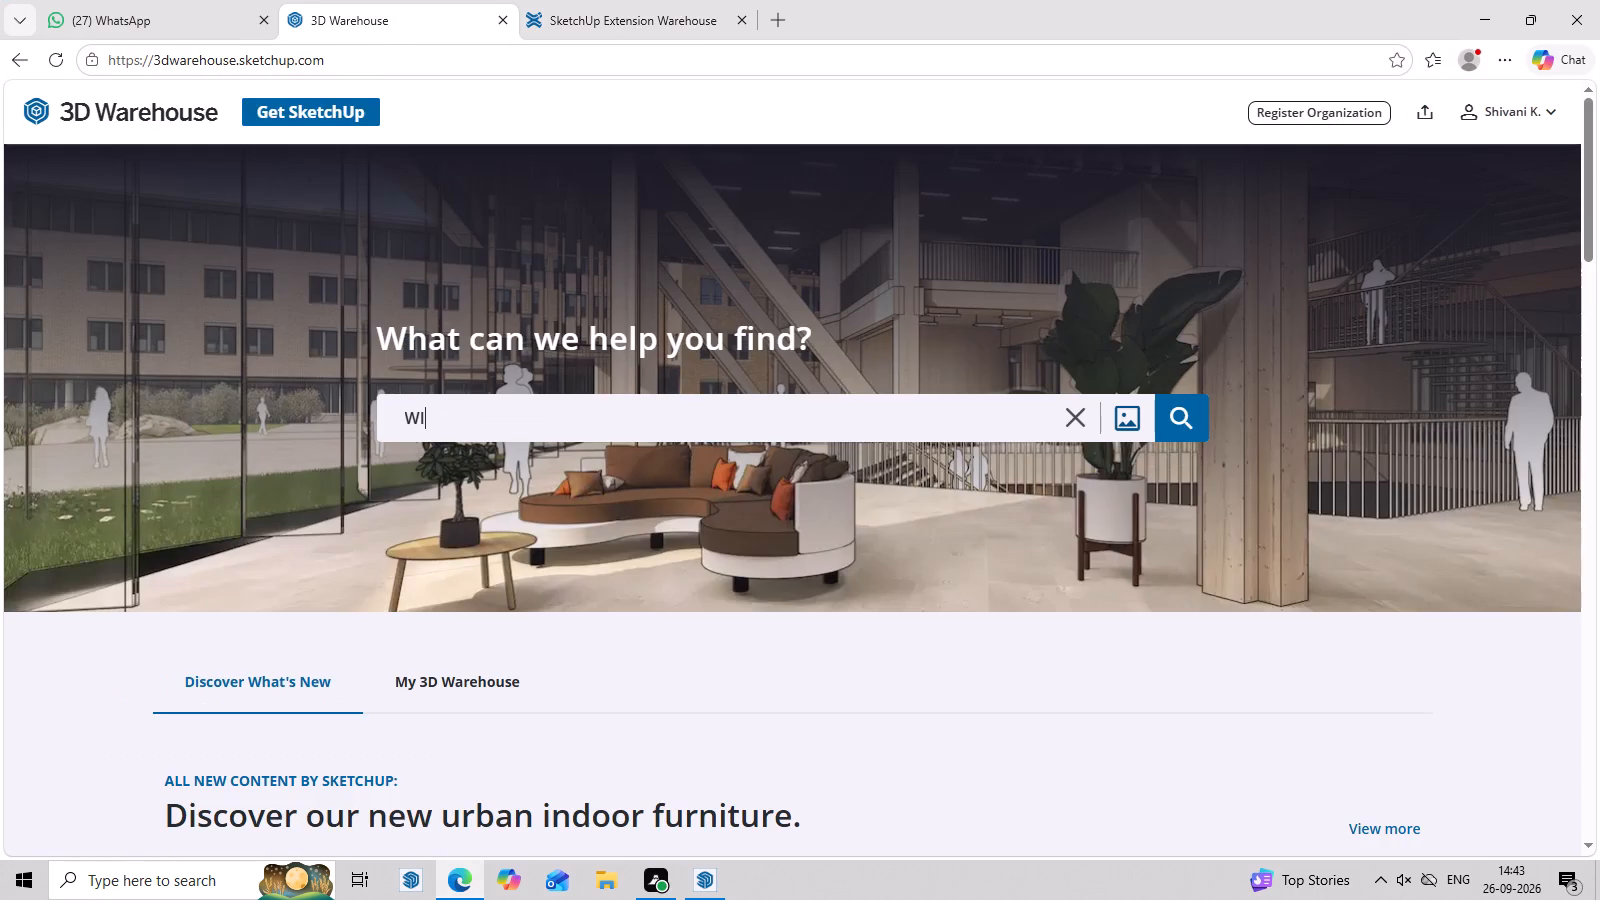
pyautogui.press('n')
pyautogui.press('d')
pyautogui.press('o')
pyautogui.press('w')
pyautogui.press('Return')
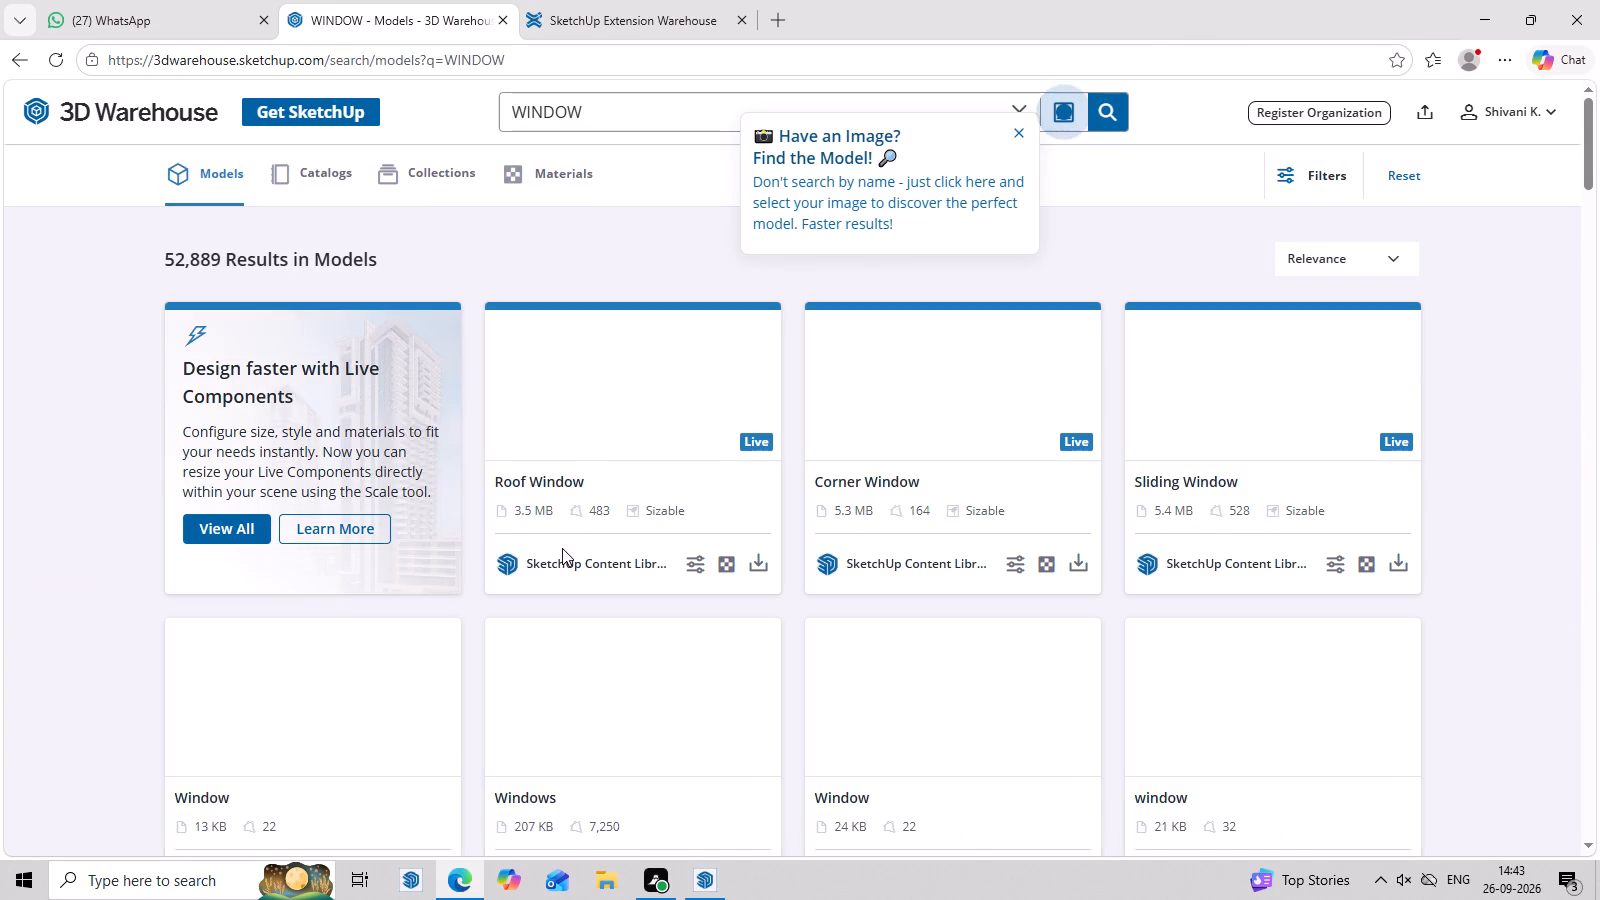
# Browse the 3D Warehouse window models for one that suits the house's openings.
pyautogui.scroll(-8, 685, 616)
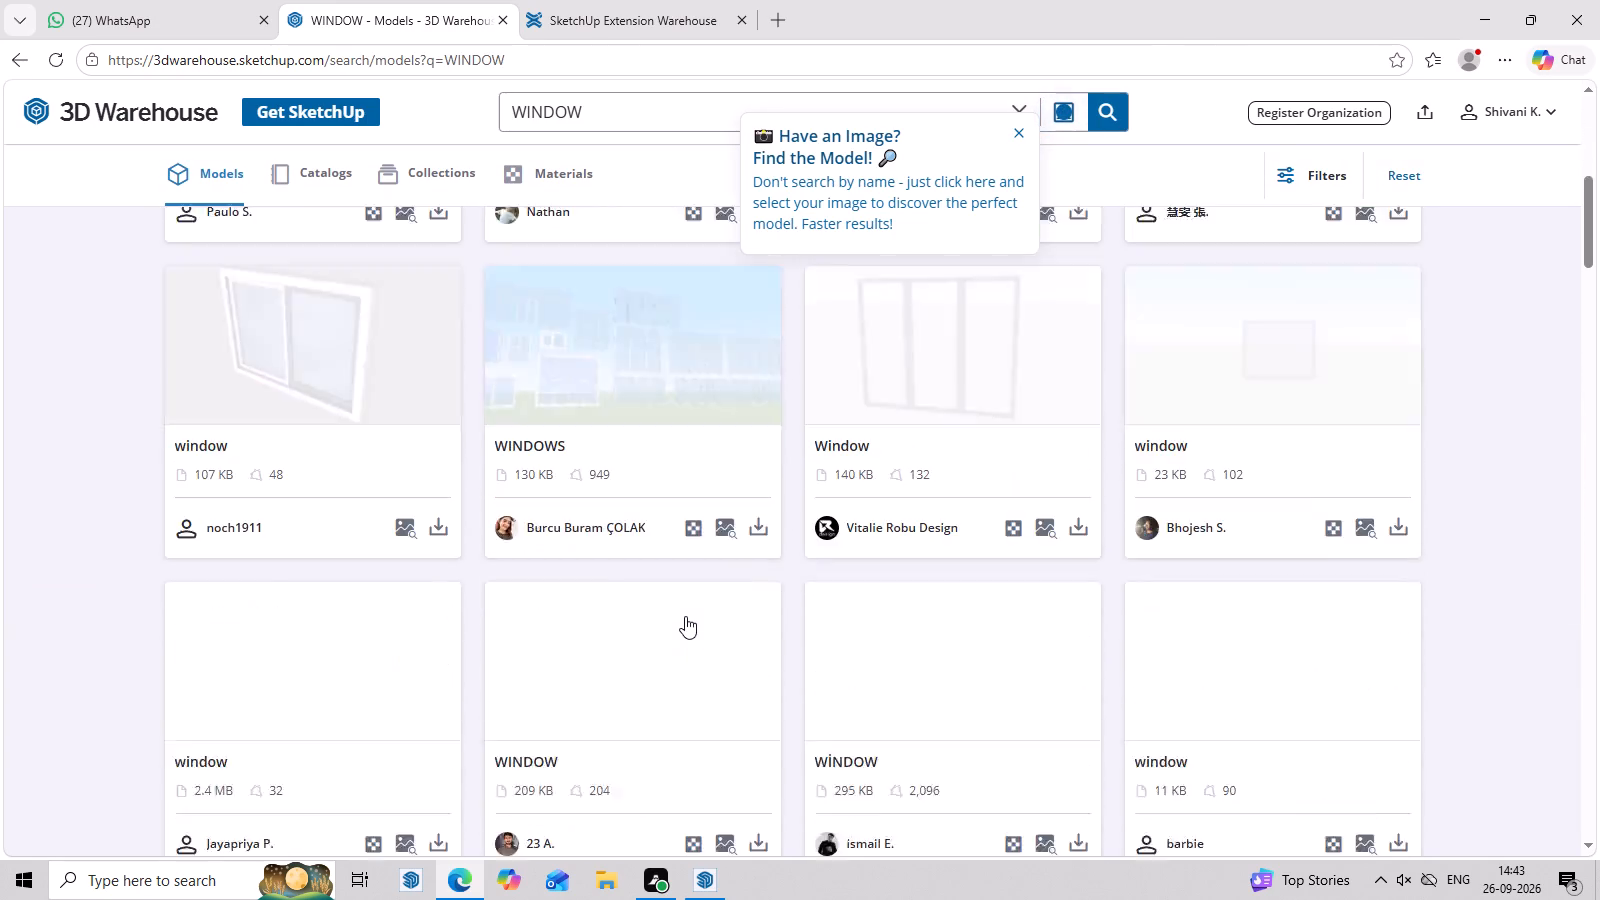
pyautogui.scroll(-7, 685, 616)
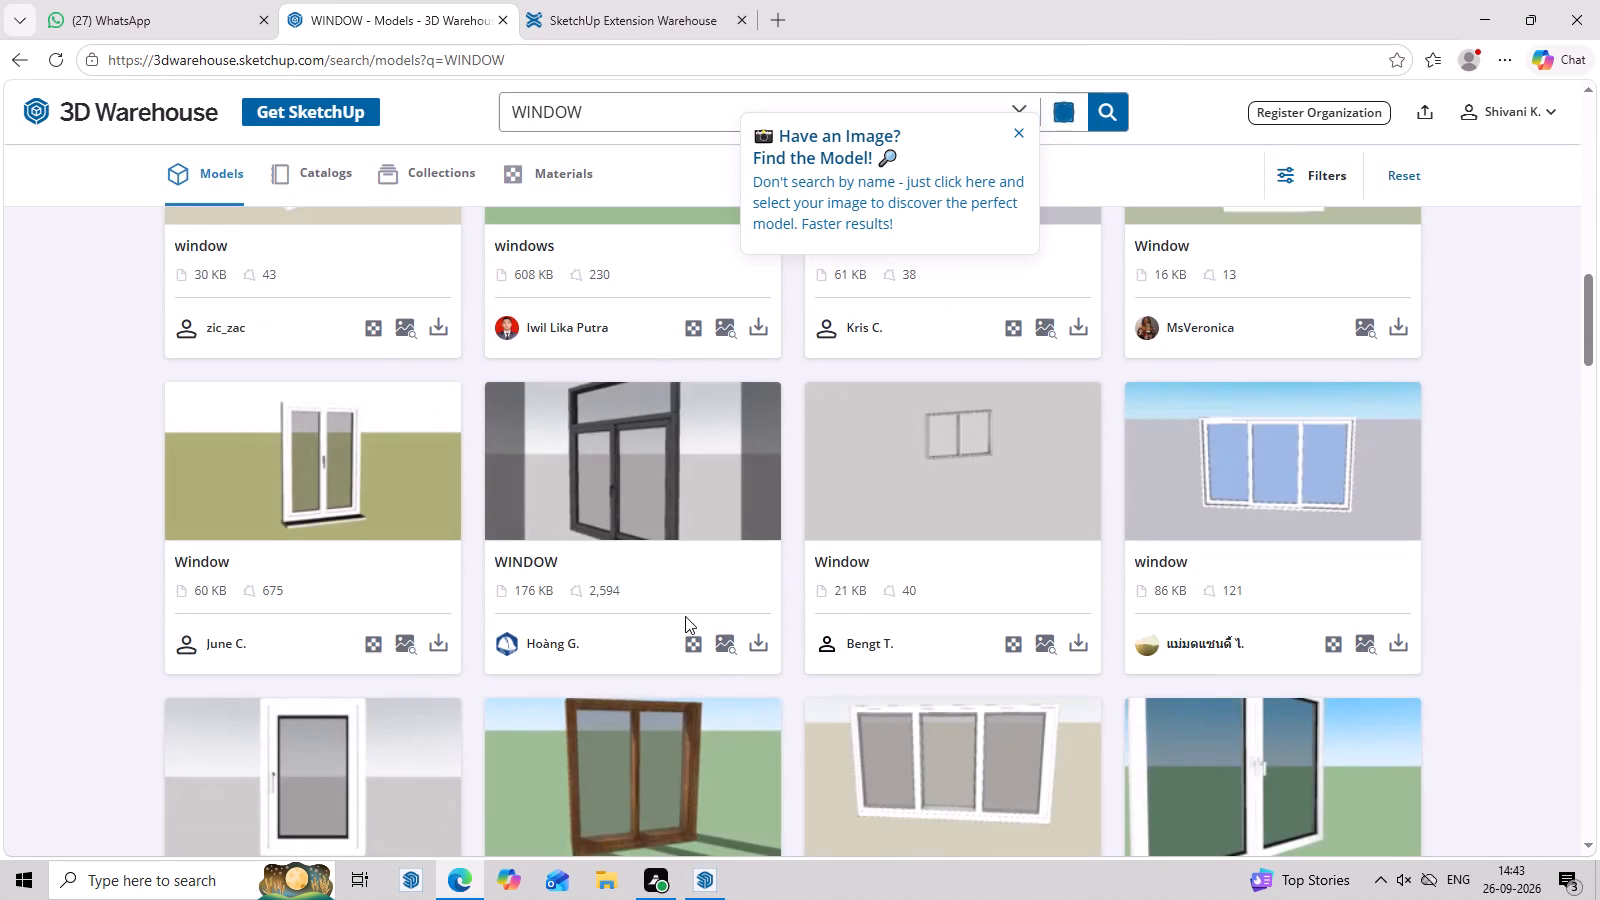
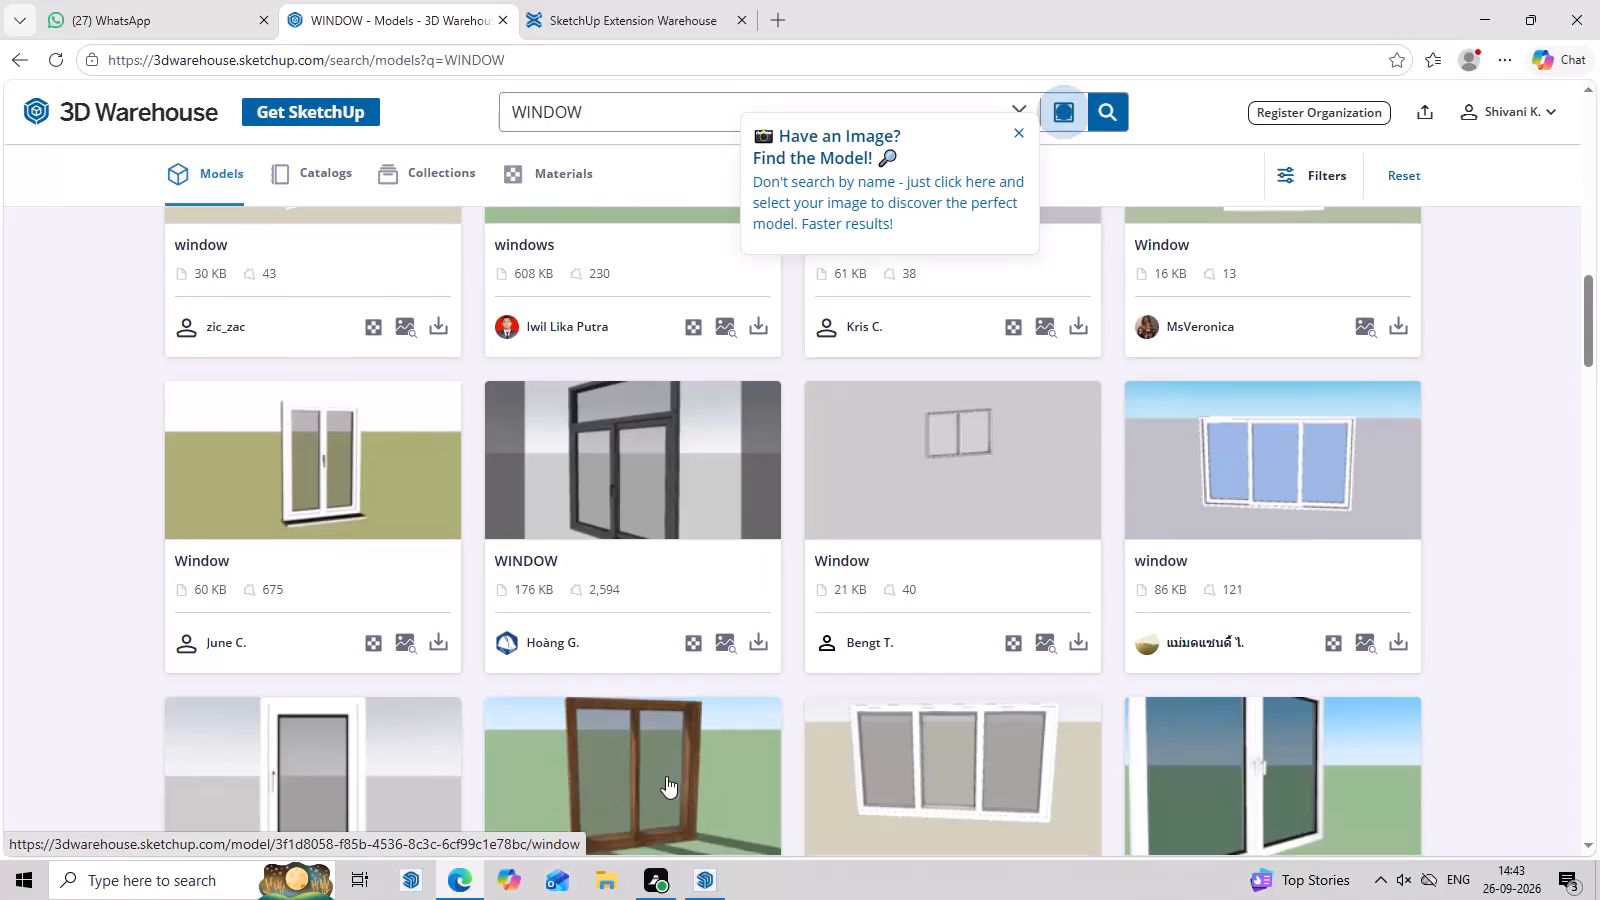
# Browse further through the 3D Warehouse WINDOW results for a model that suits the house's openings.
pyautogui.scroll(-6, 666, 776)
pyautogui.scroll(-7, 757, 691)
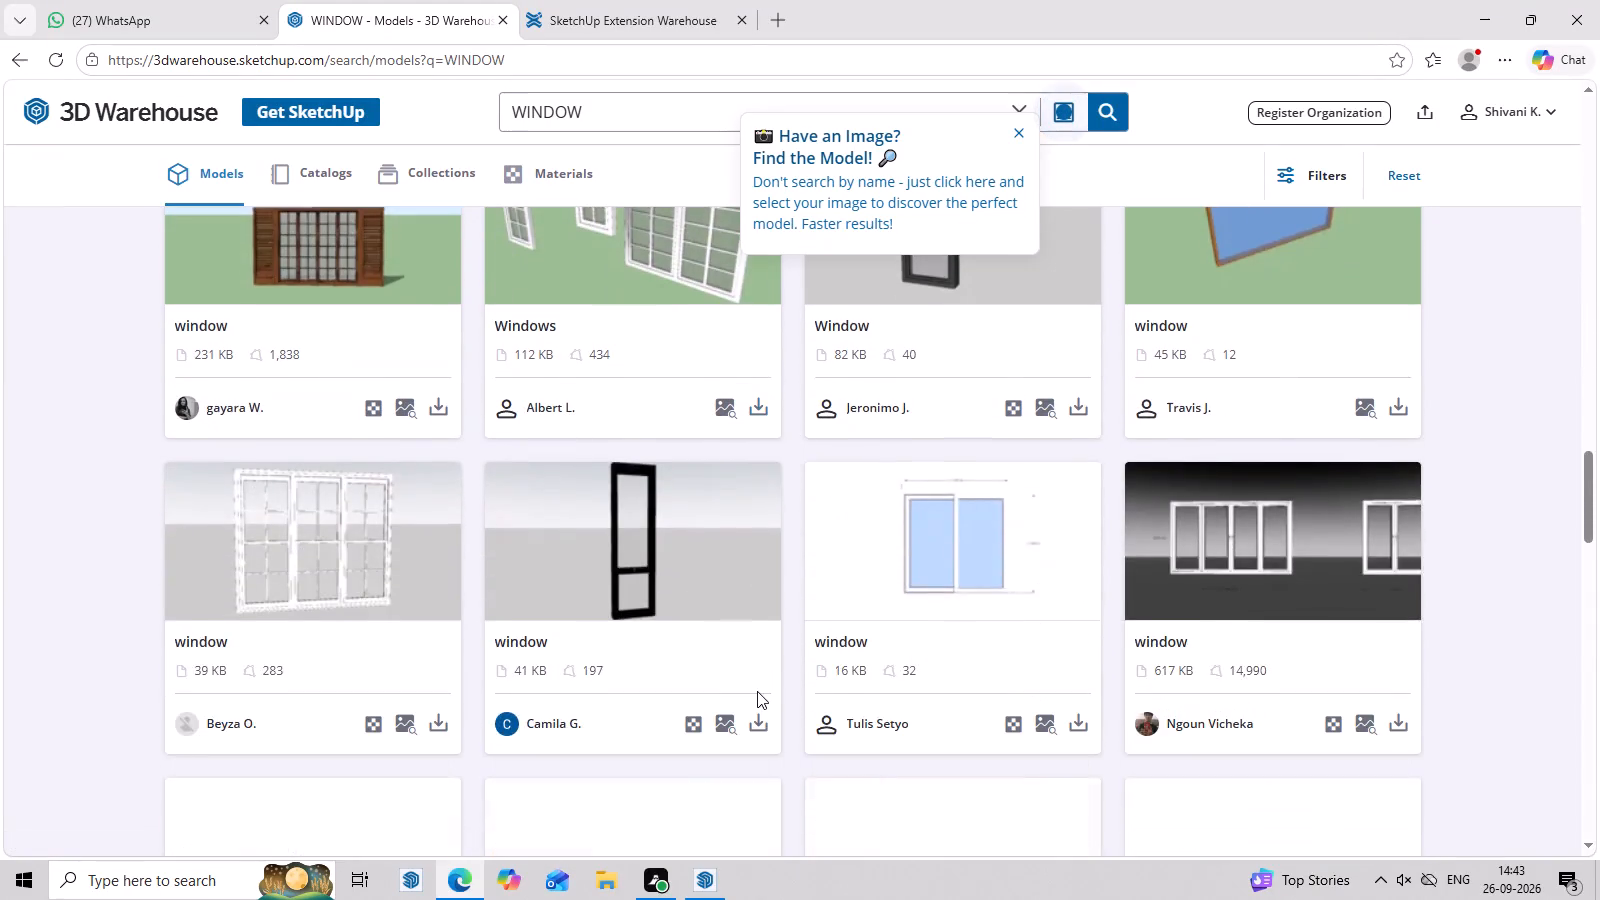
pyautogui.scroll(4, 757, 691)
pyautogui.scroll(-3, 737, 637)
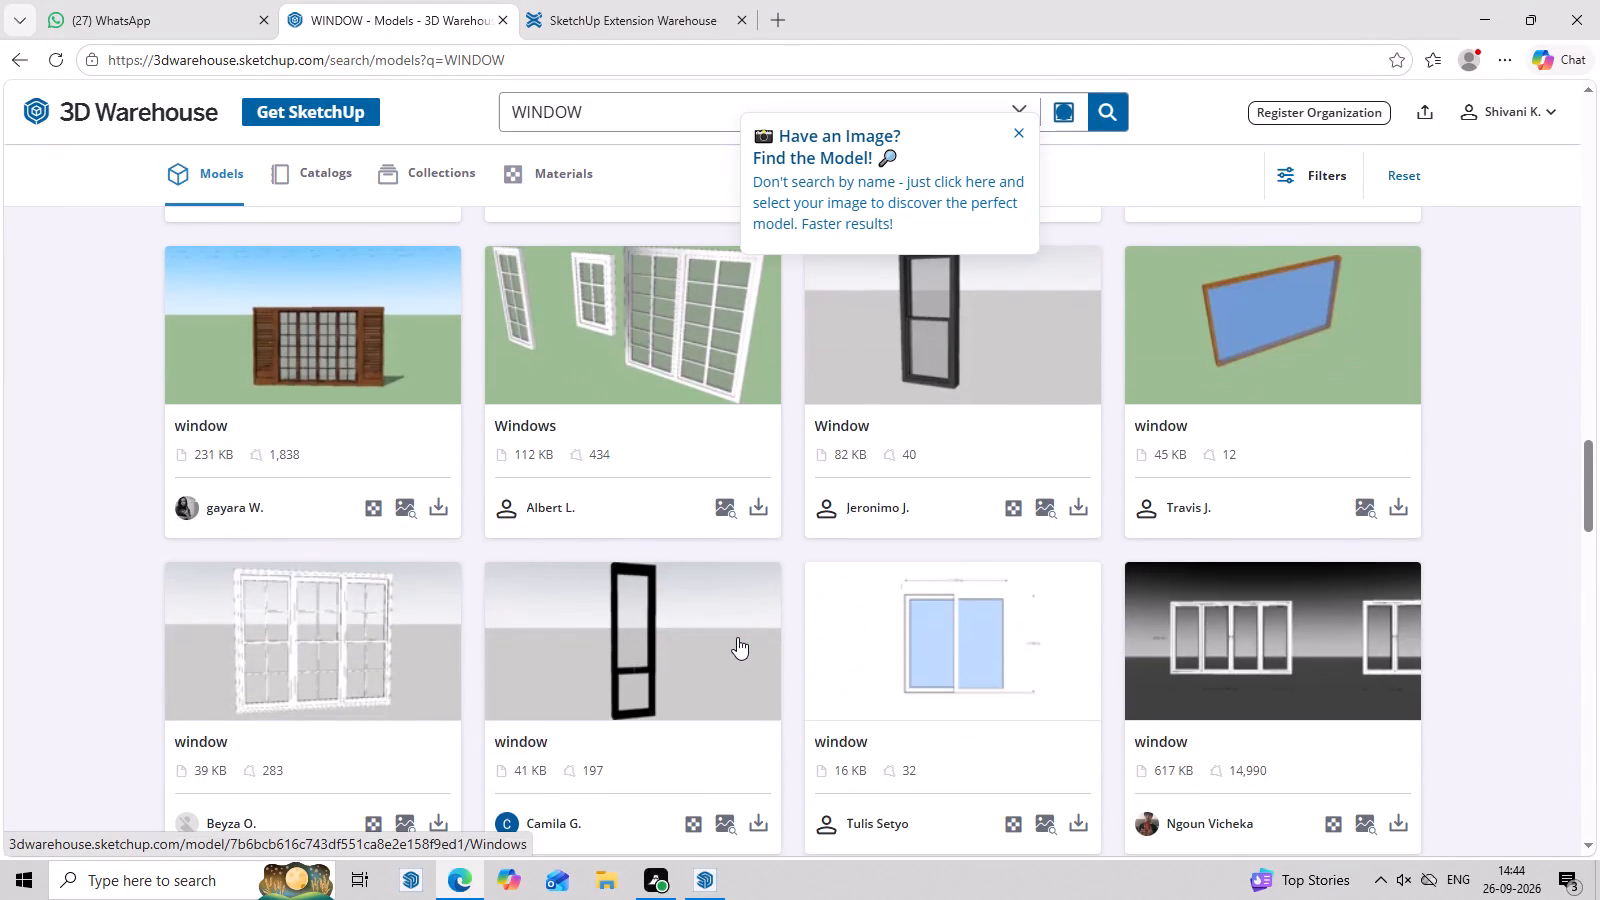
pyautogui.scroll(-6, 737, 637)
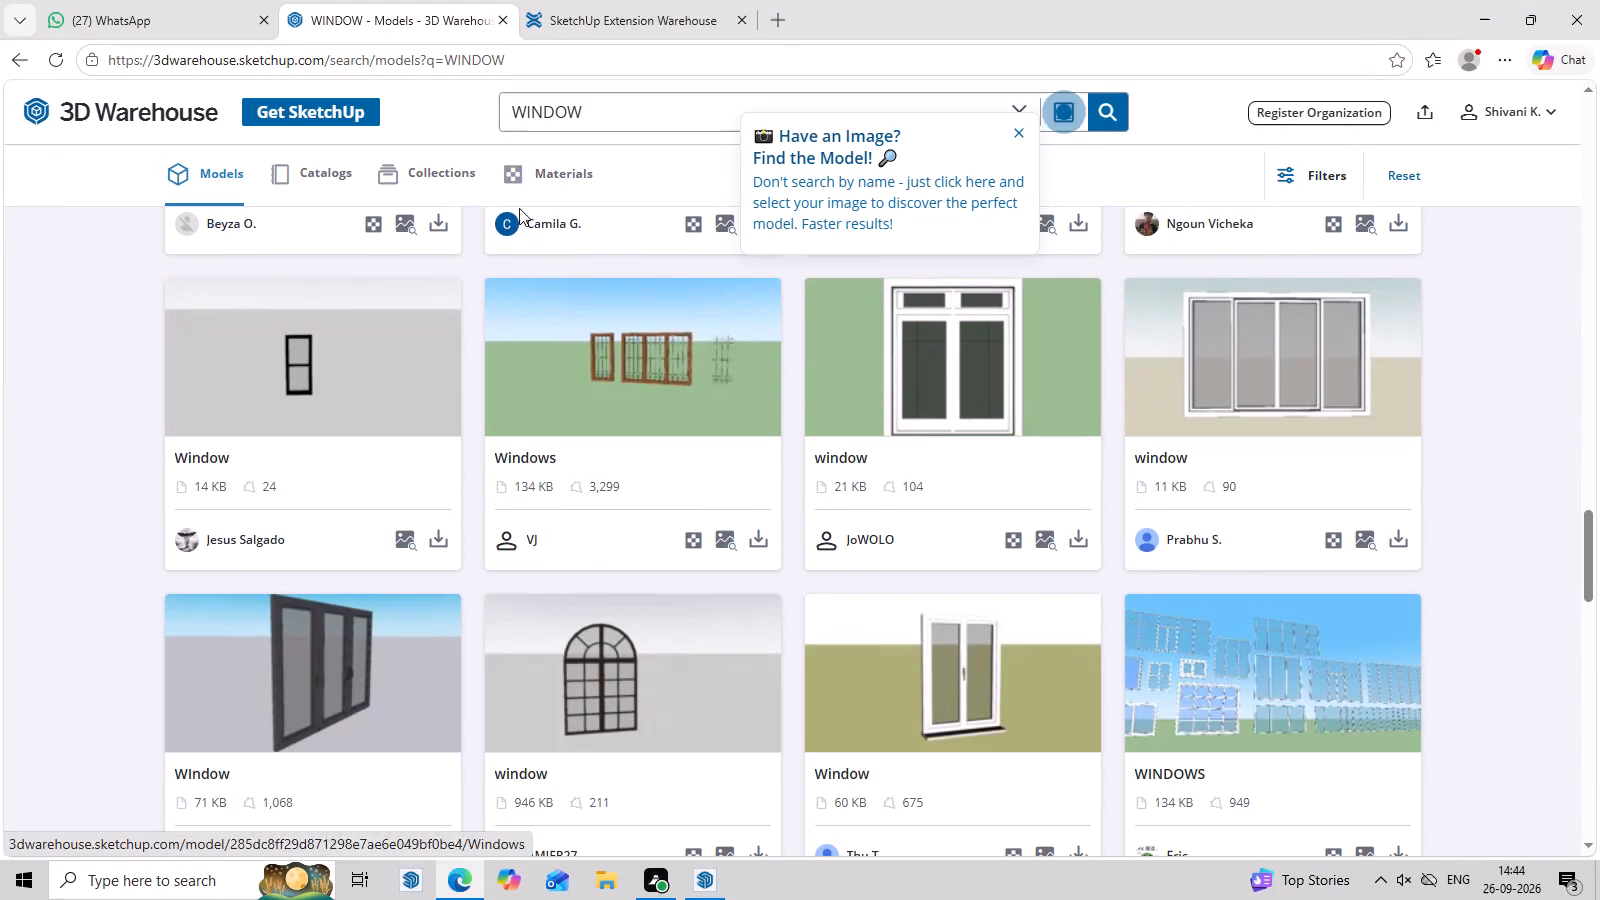
# Switch to the SketchUp Extension Warehouse page and start an extension search with MA.
pyautogui.click(607, 17)
pyautogui.click(611, 418)
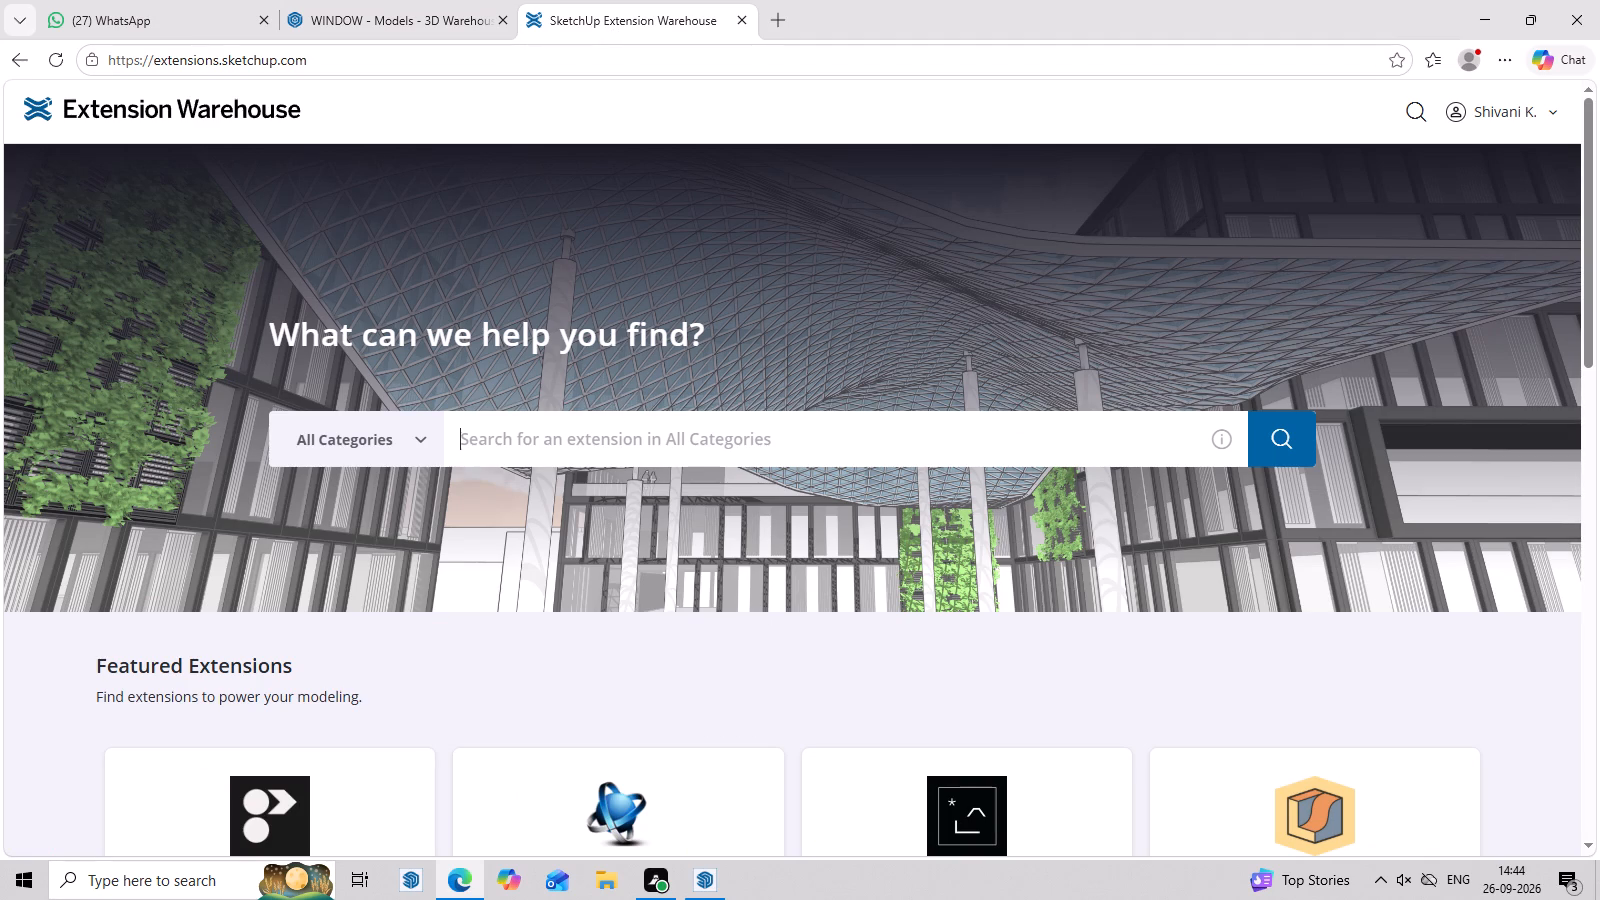
pyautogui.press('m')
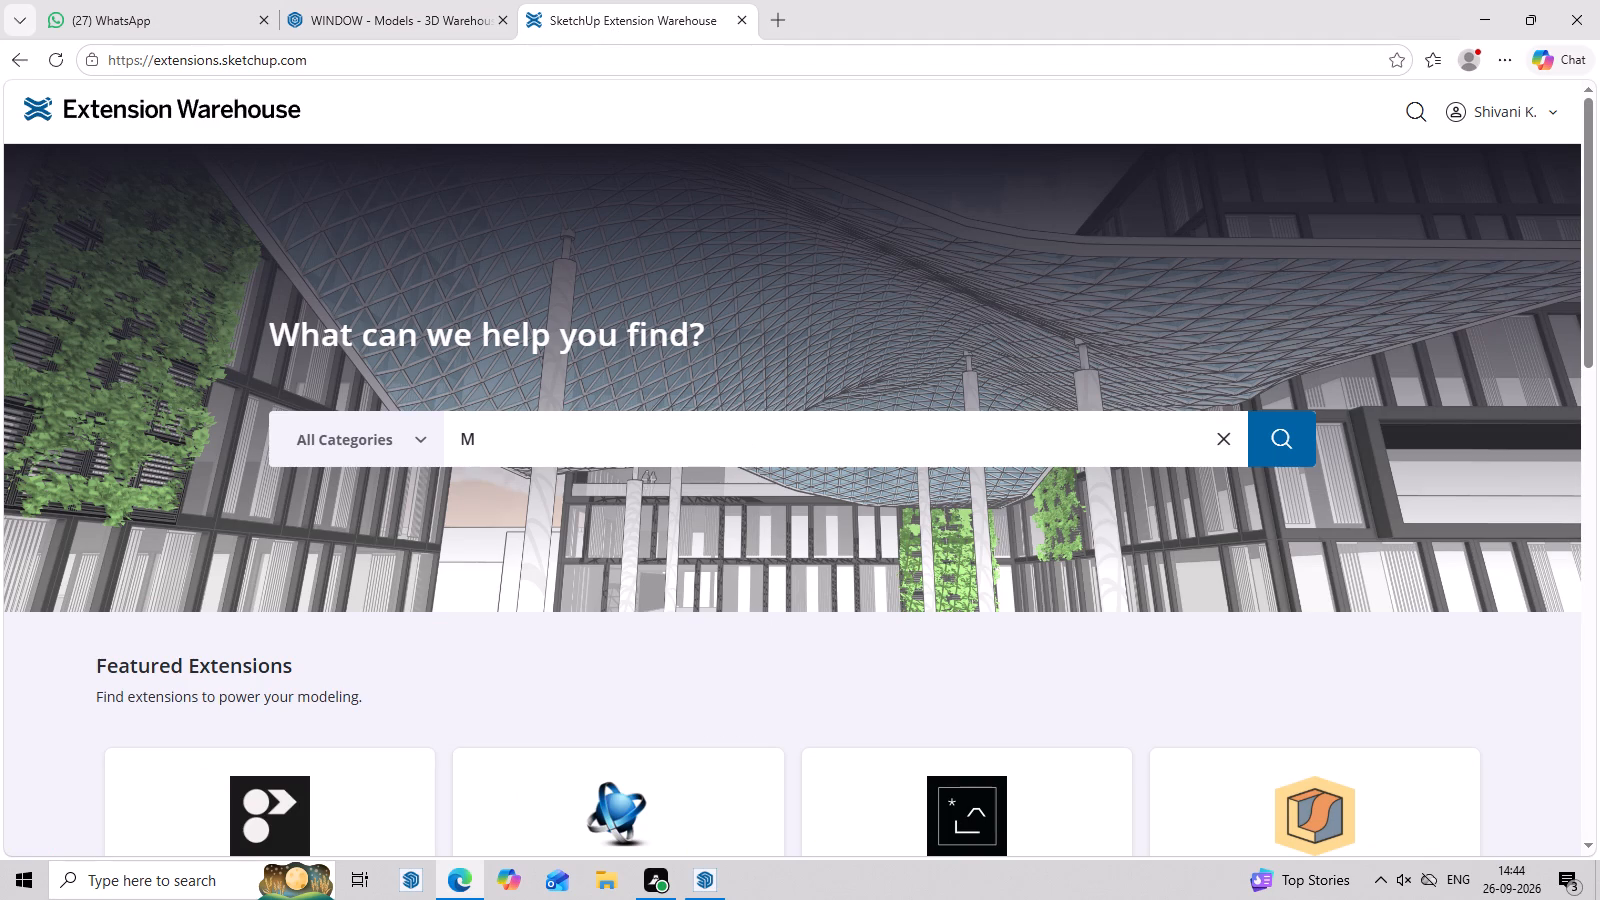
pyautogui.press('a')
# Switch to SketchUp and check the available toolbars and installed extensions for a window-making tool.
pyautogui.click(698, 897)
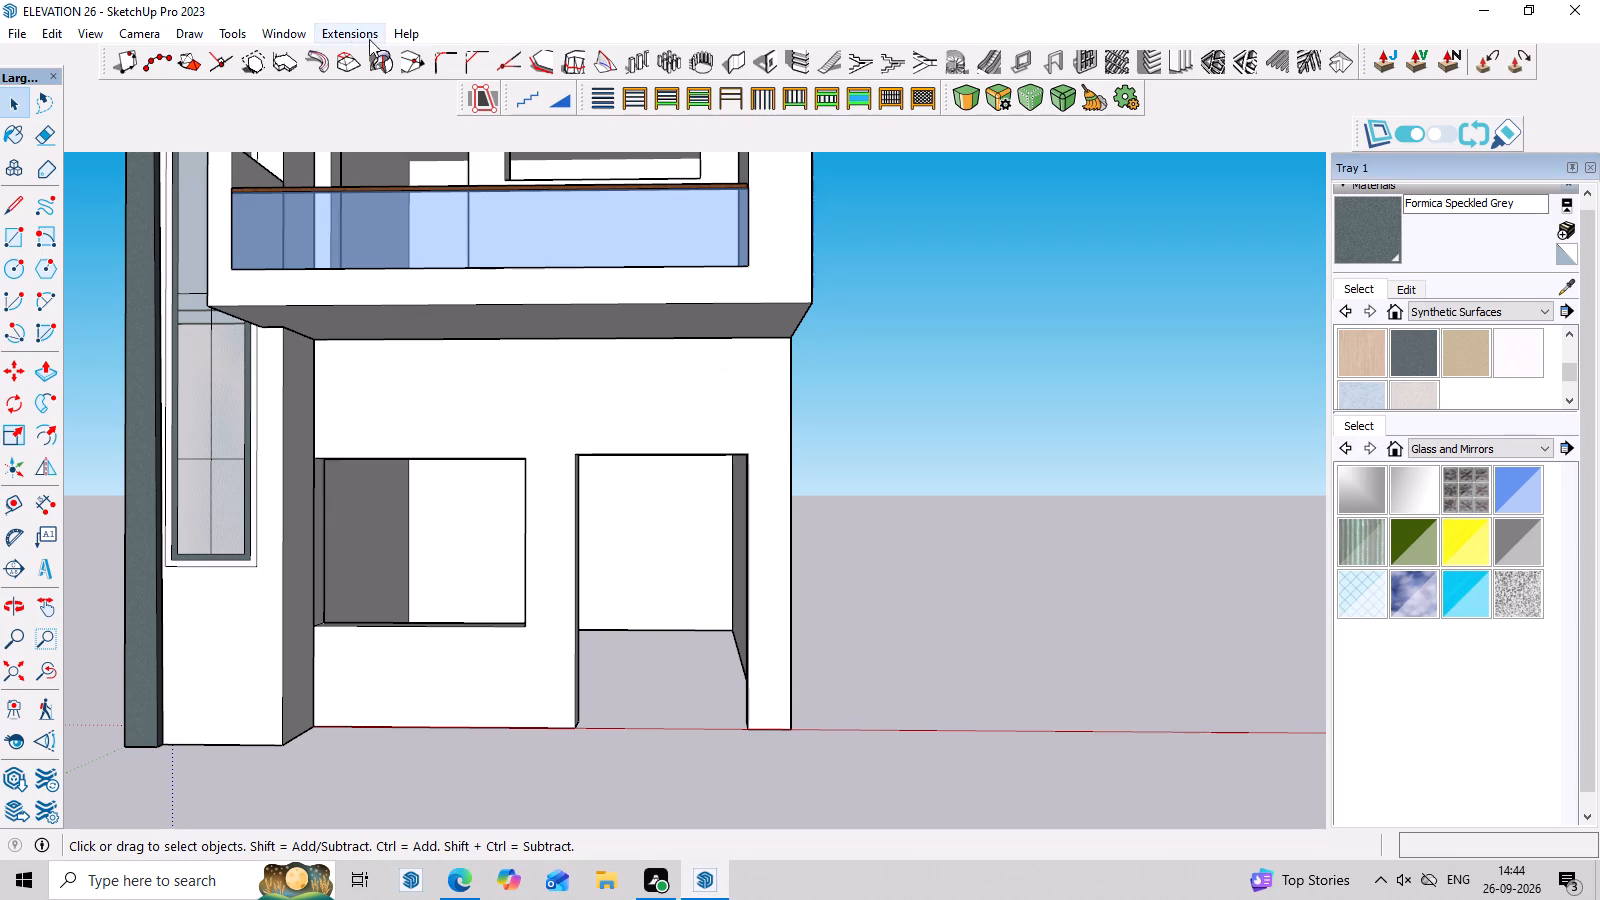
pyautogui.rightClick(462, 27)
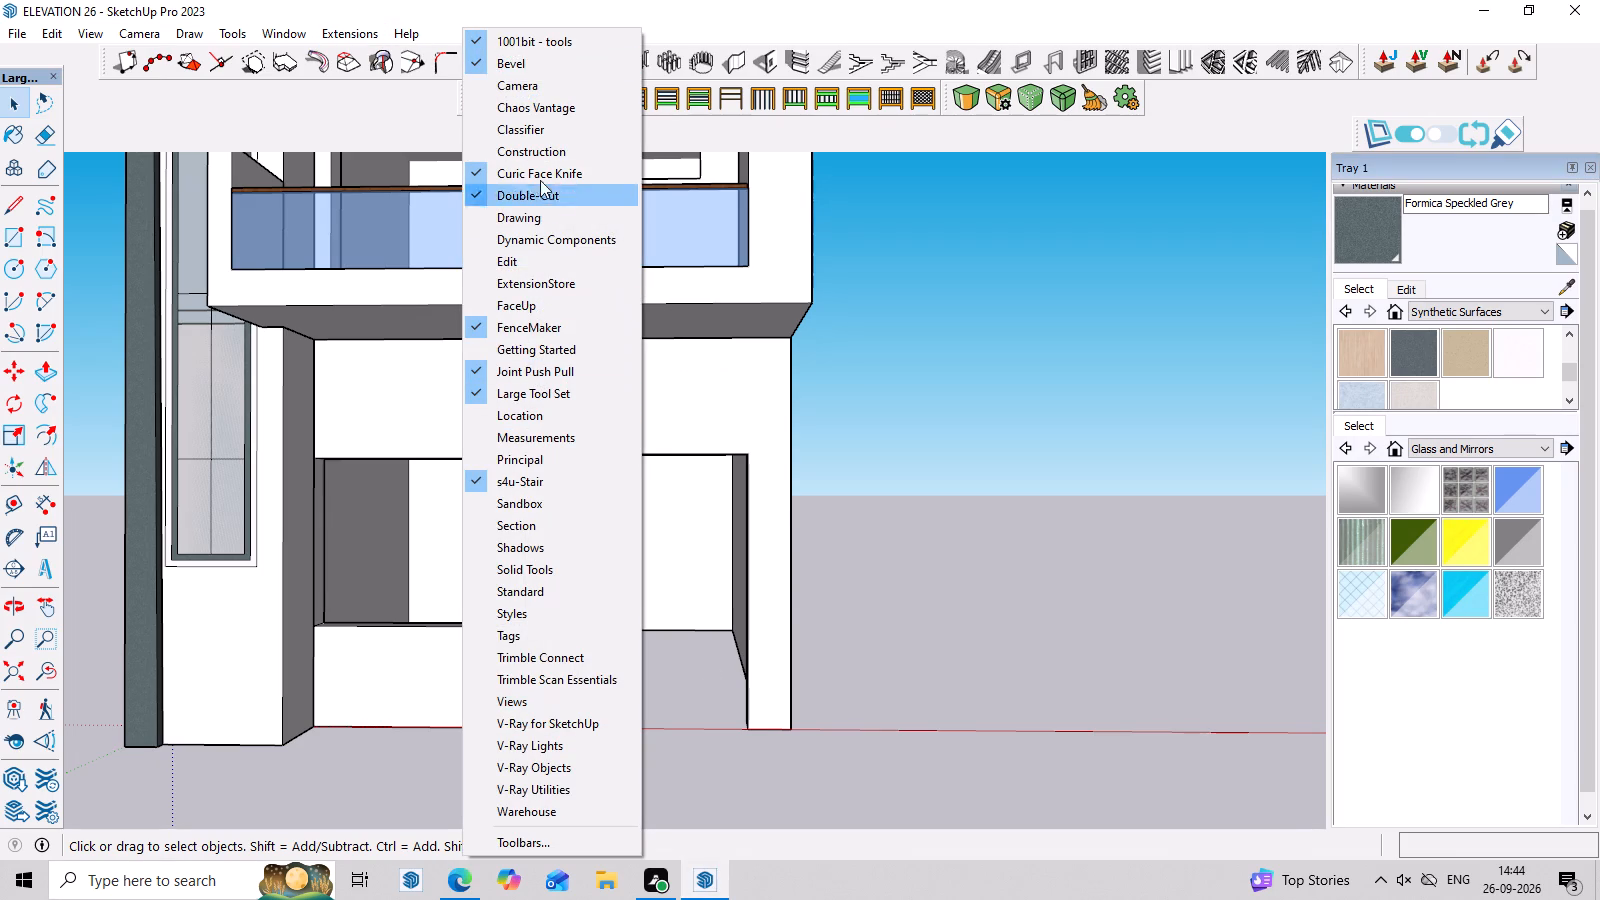
pyautogui.click(369, 32)
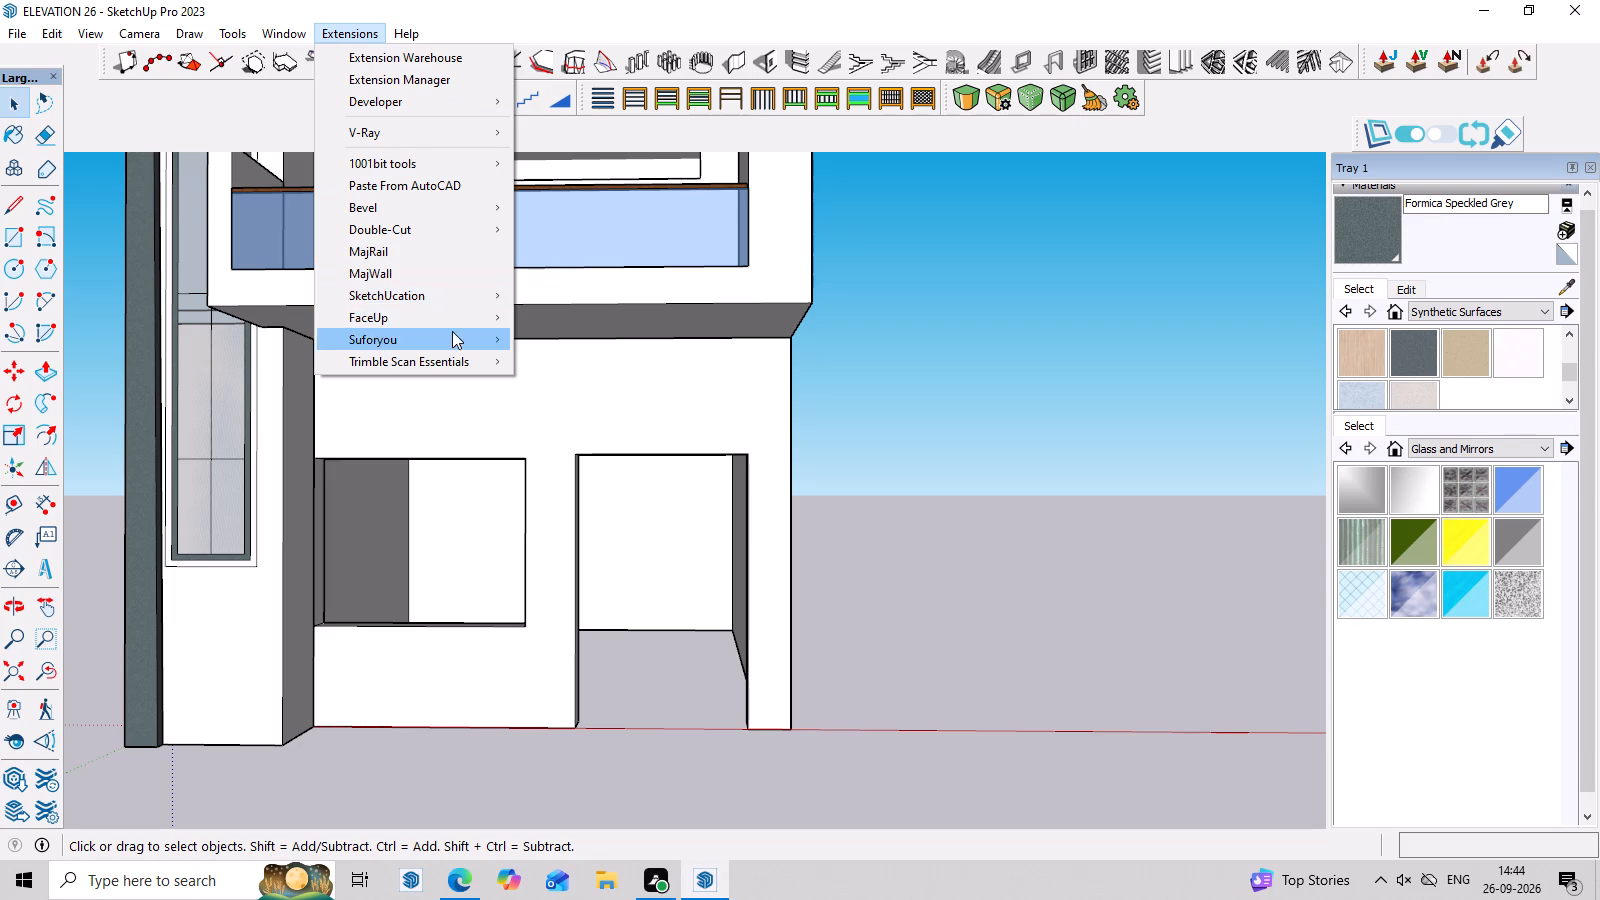
pyautogui.click(793, 328)
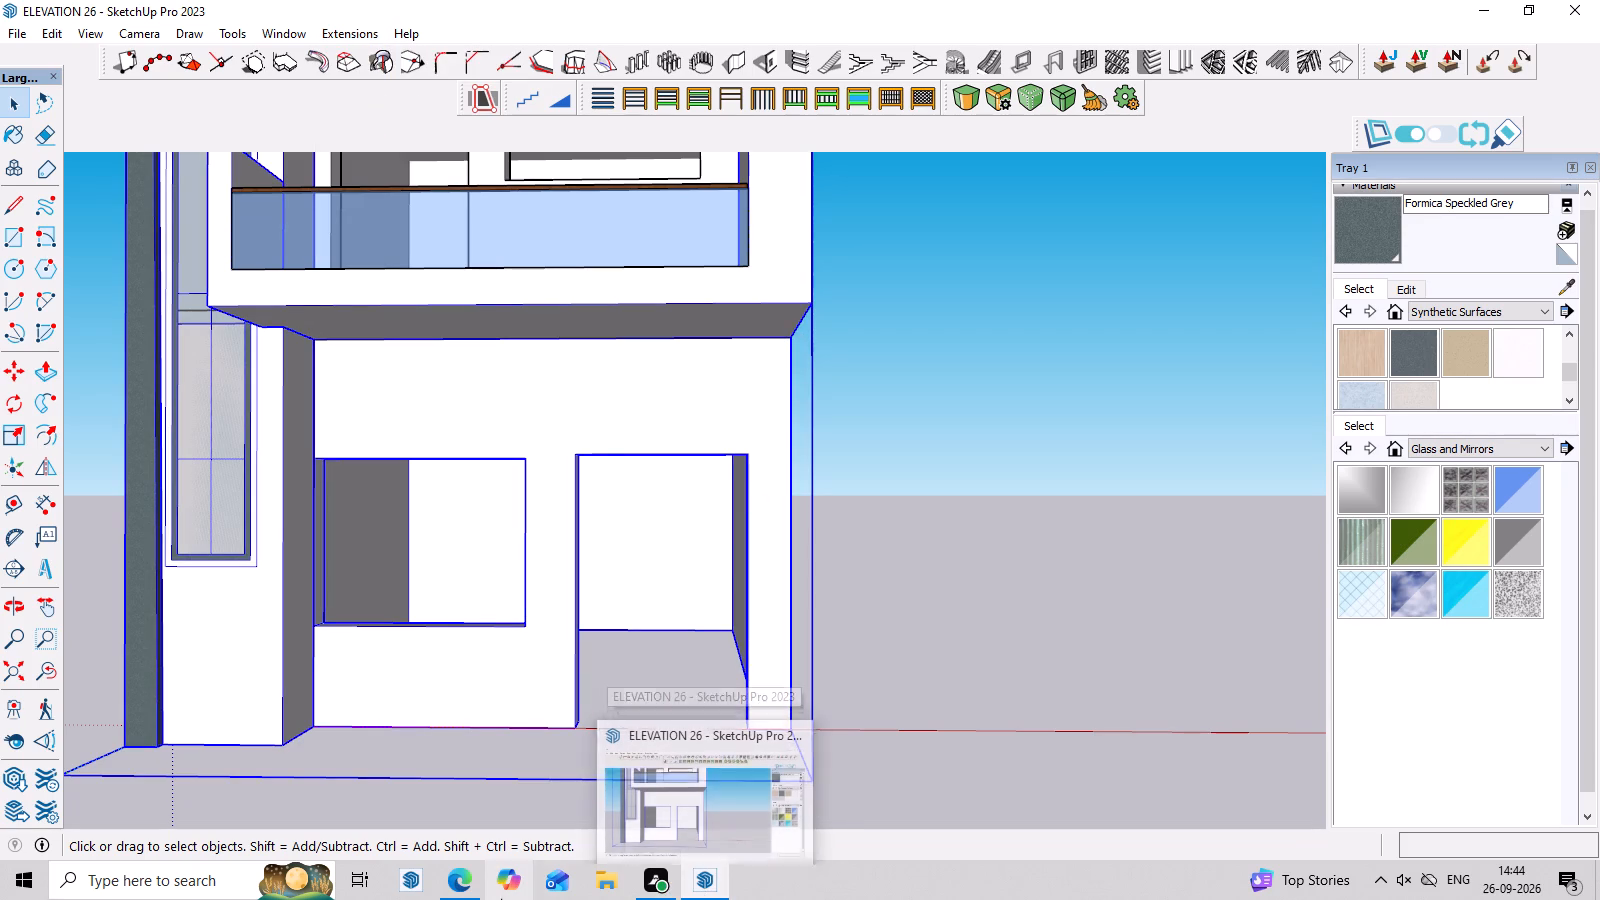
# Return to Edge and search the Extension Warehouse for Maj window, correcting the one-word query majwindow.
pyautogui.click(465, 884)
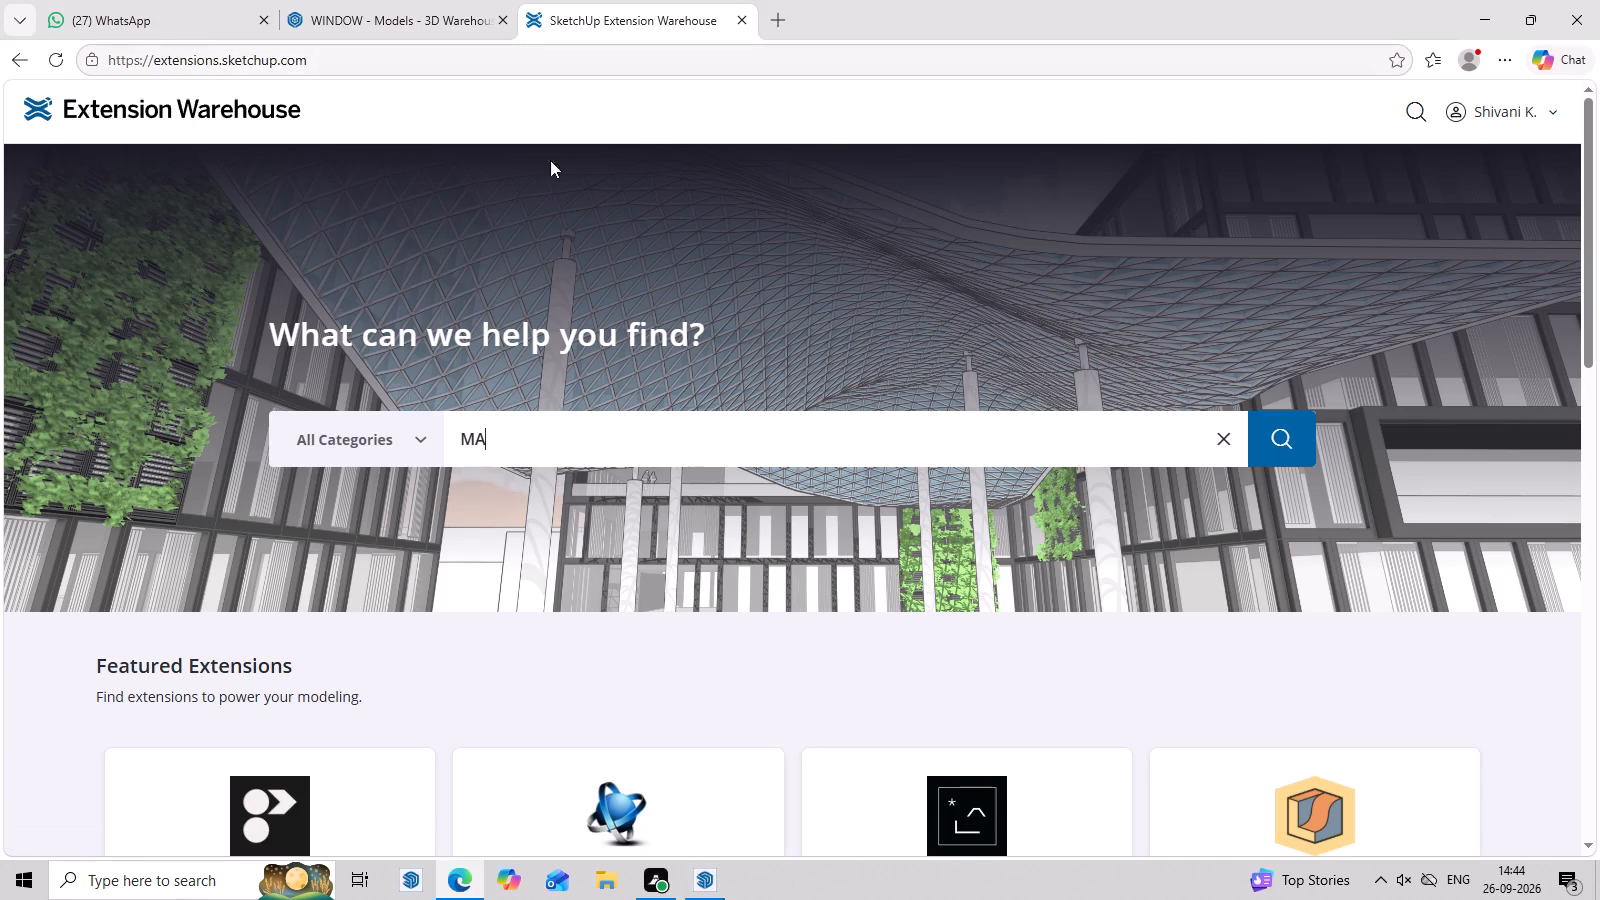
pyautogui.click(508, 450)
pyautogui.press('BackSpace')
pyautogui.press('BackSpace')
pyautogui.write('maj')
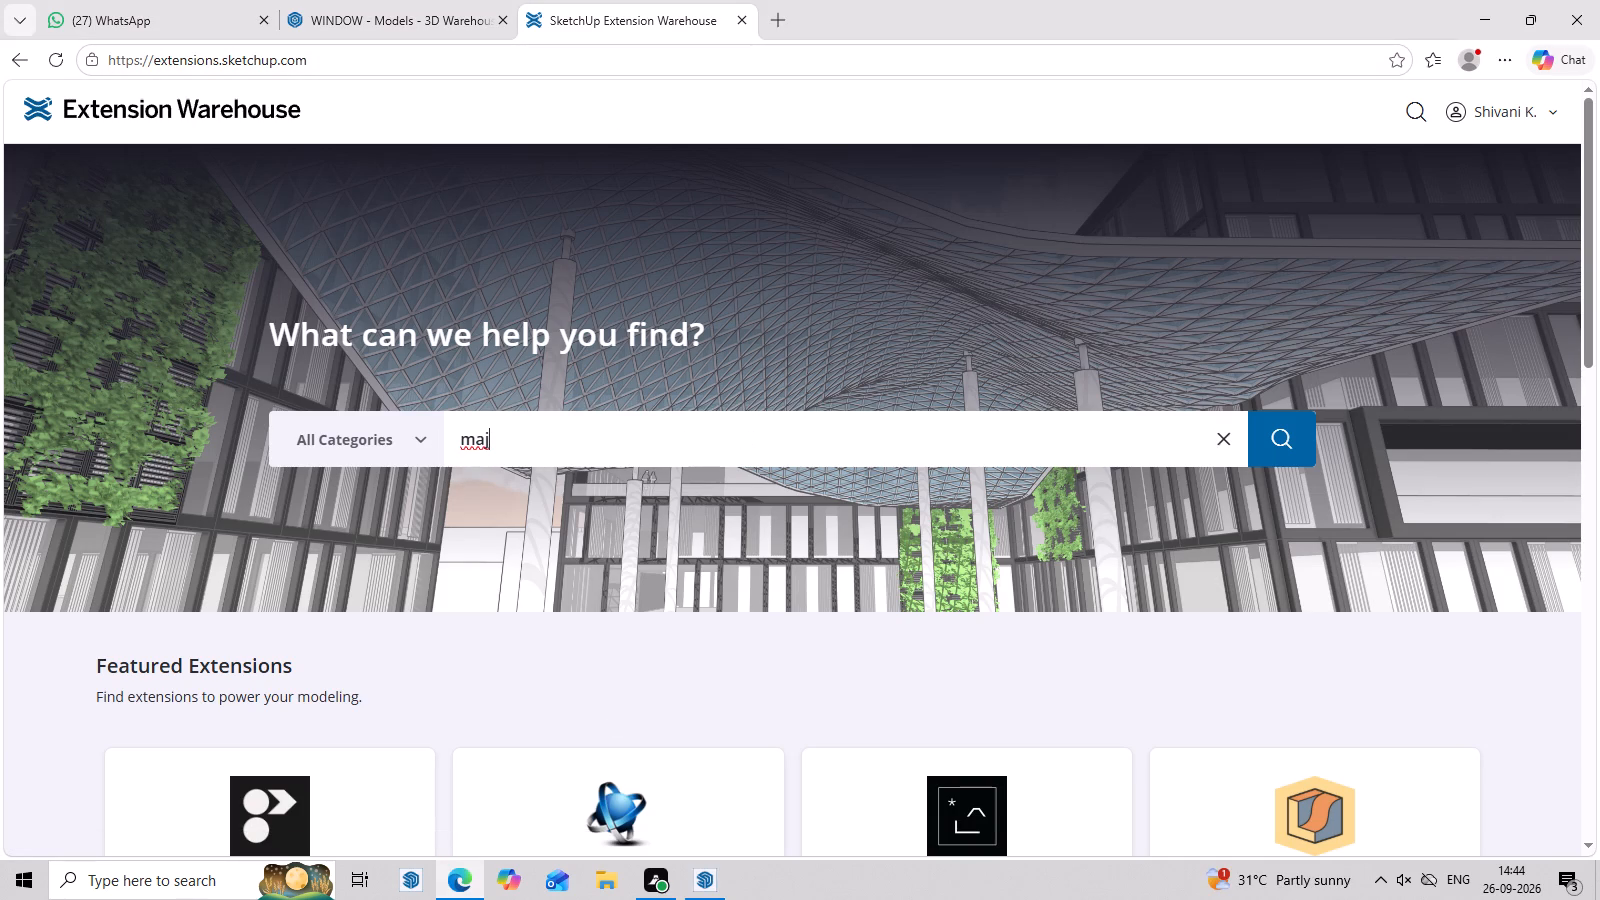
pyautogui.write('window')
pyautogui.press('Return')
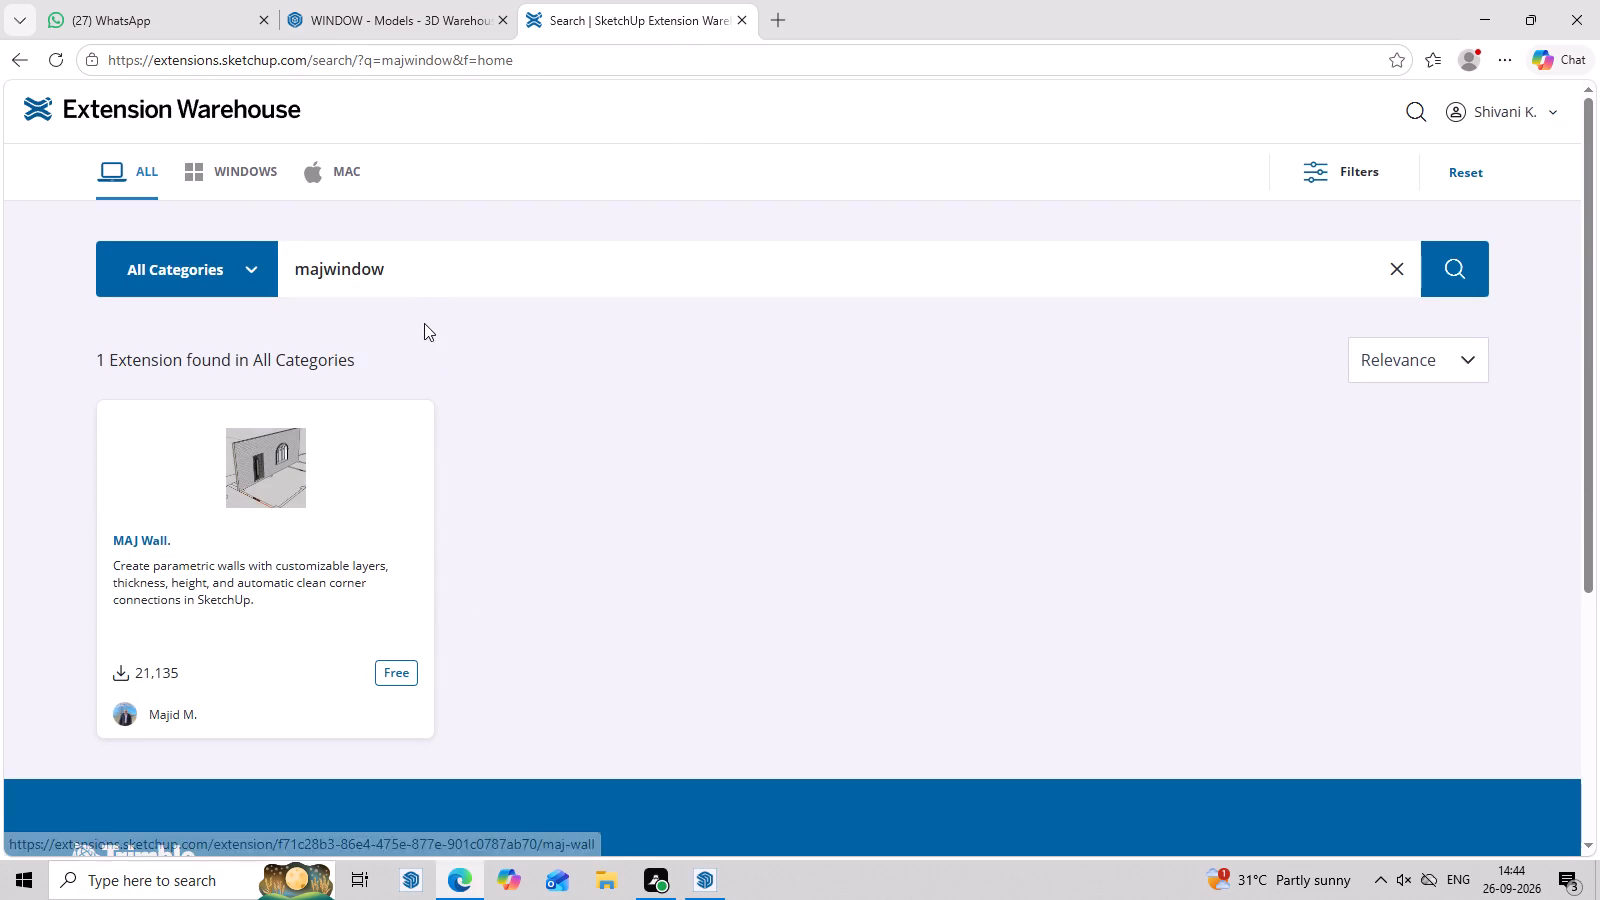
pyautogui.click(408, 278)
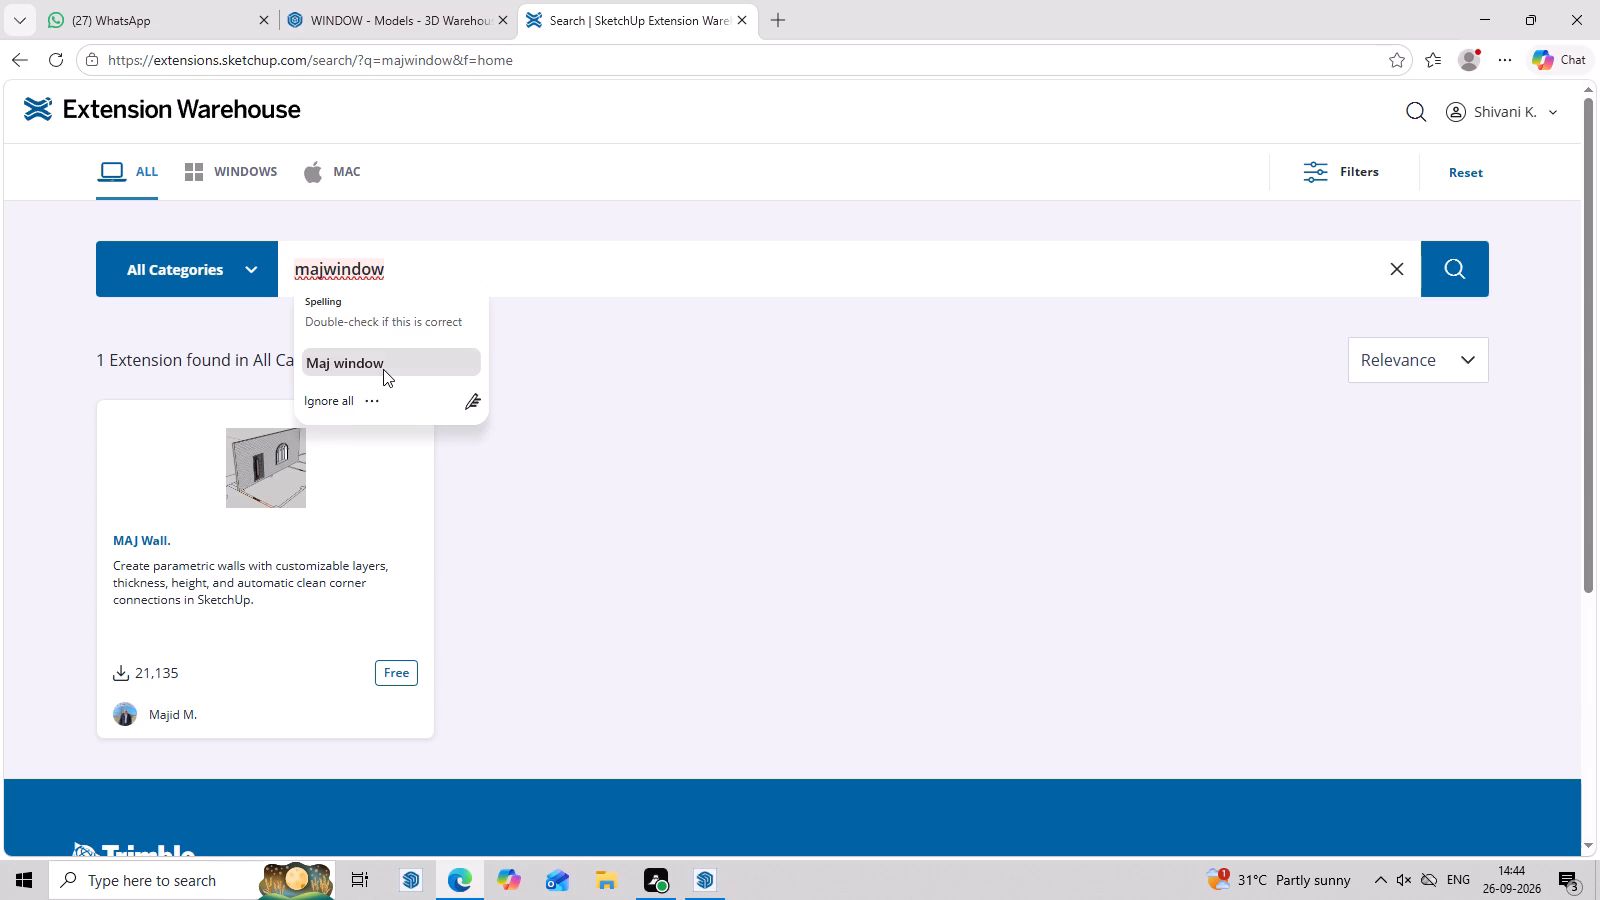
pyautogui.click(383, 369)
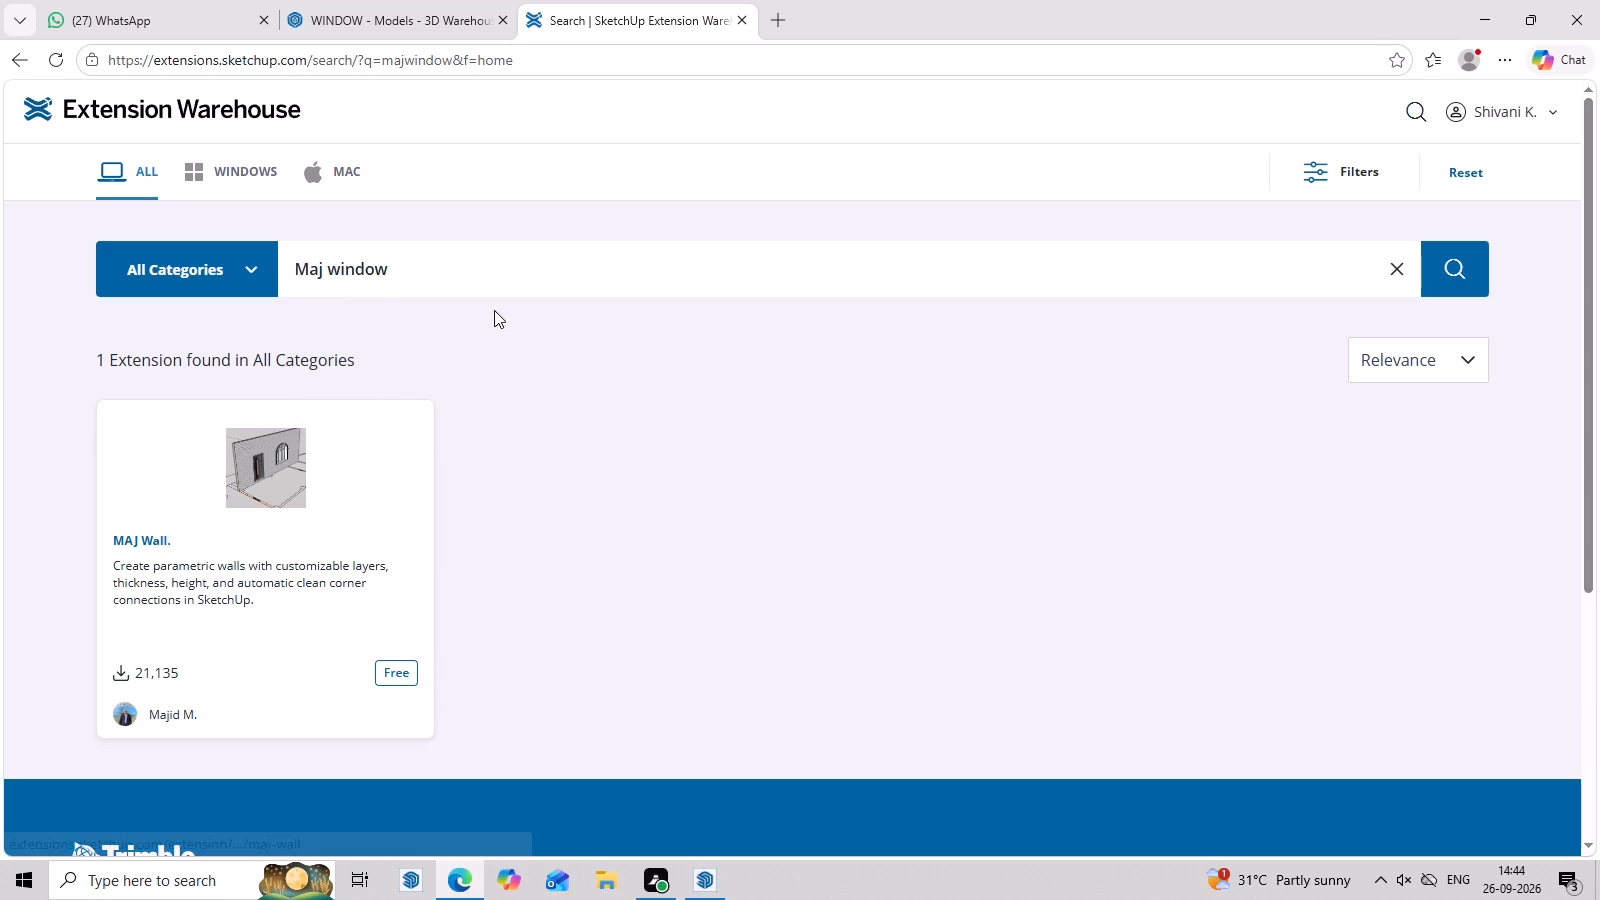
pyautogui.click(1486, 265)
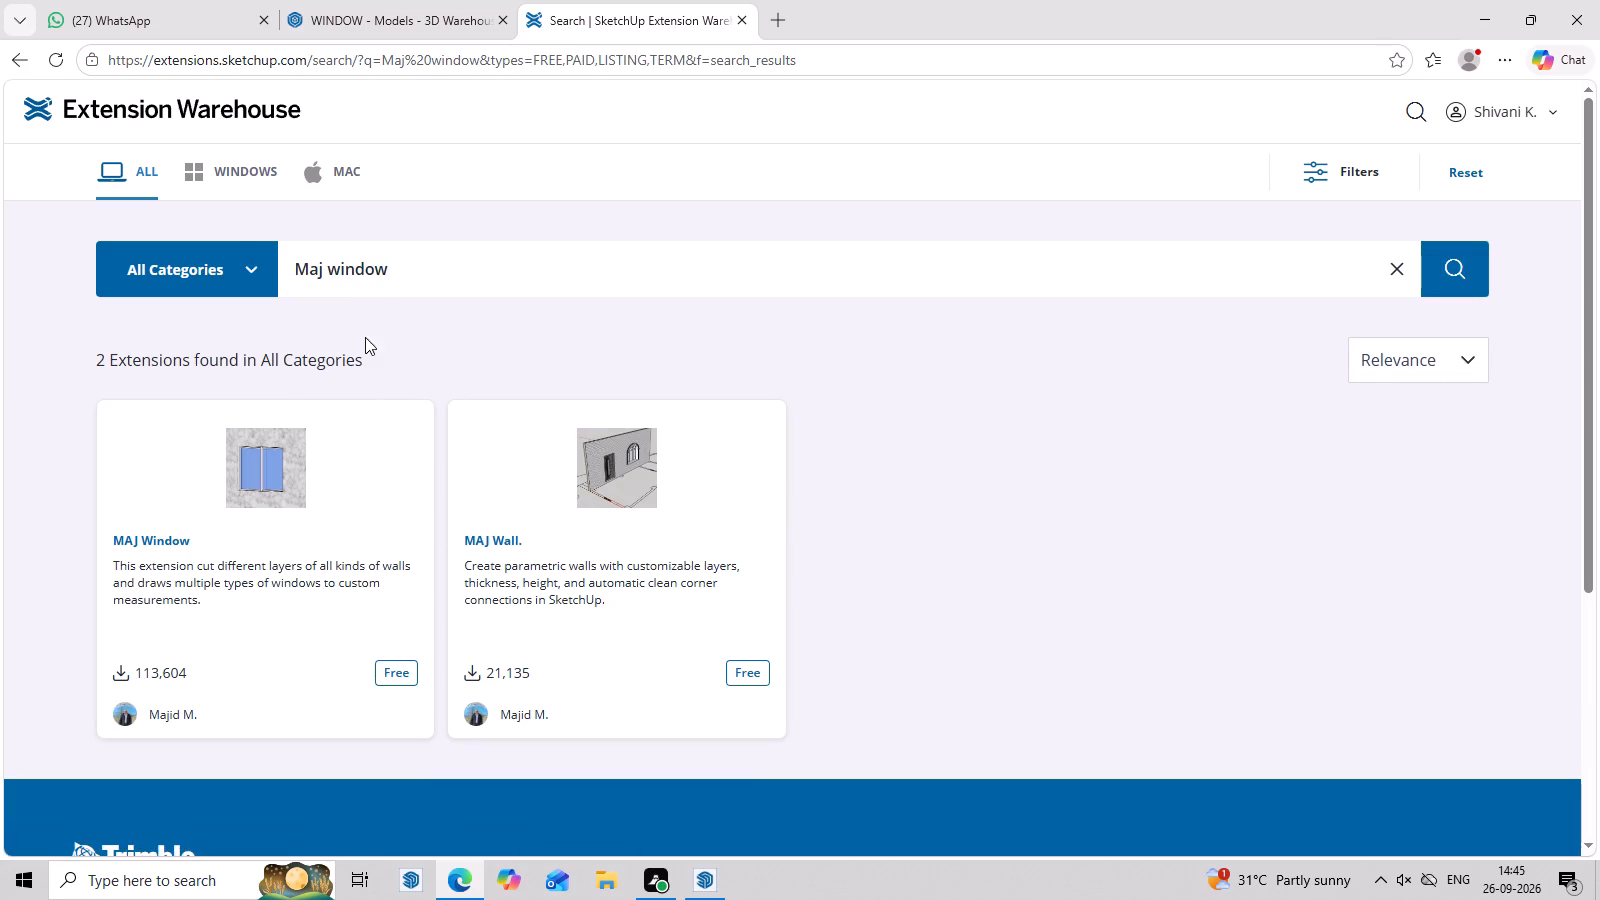
# Download the free MAJ Window extension from its Extension Warehouse page and dismiss the download dialog.
pyautogui.click(343, 563)
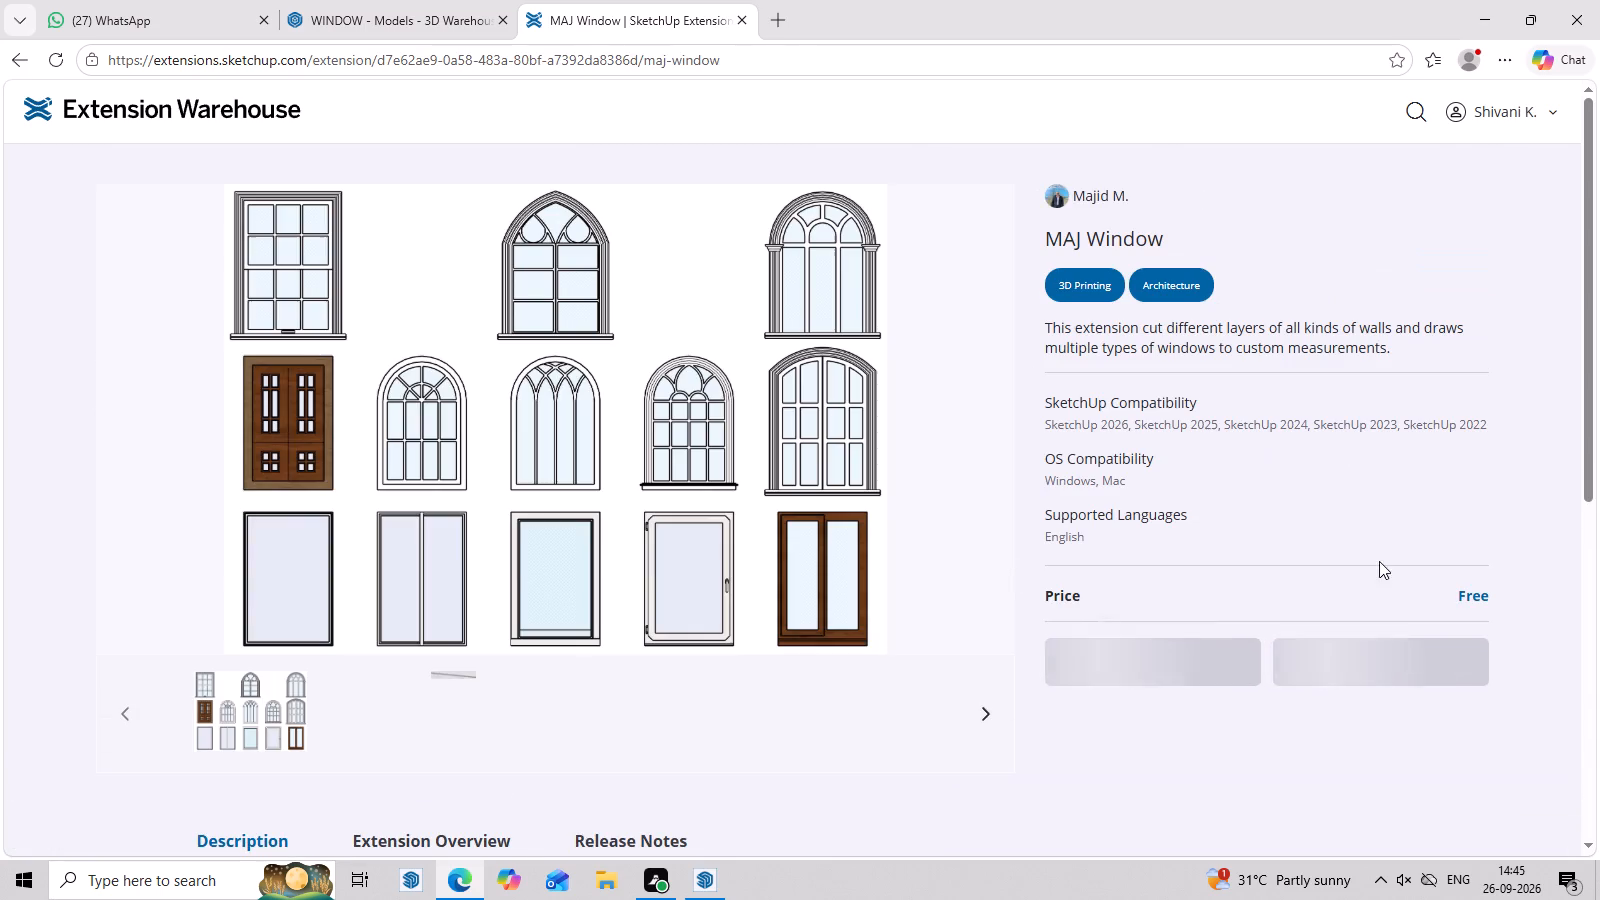
pyautogui.click(1384, 660)
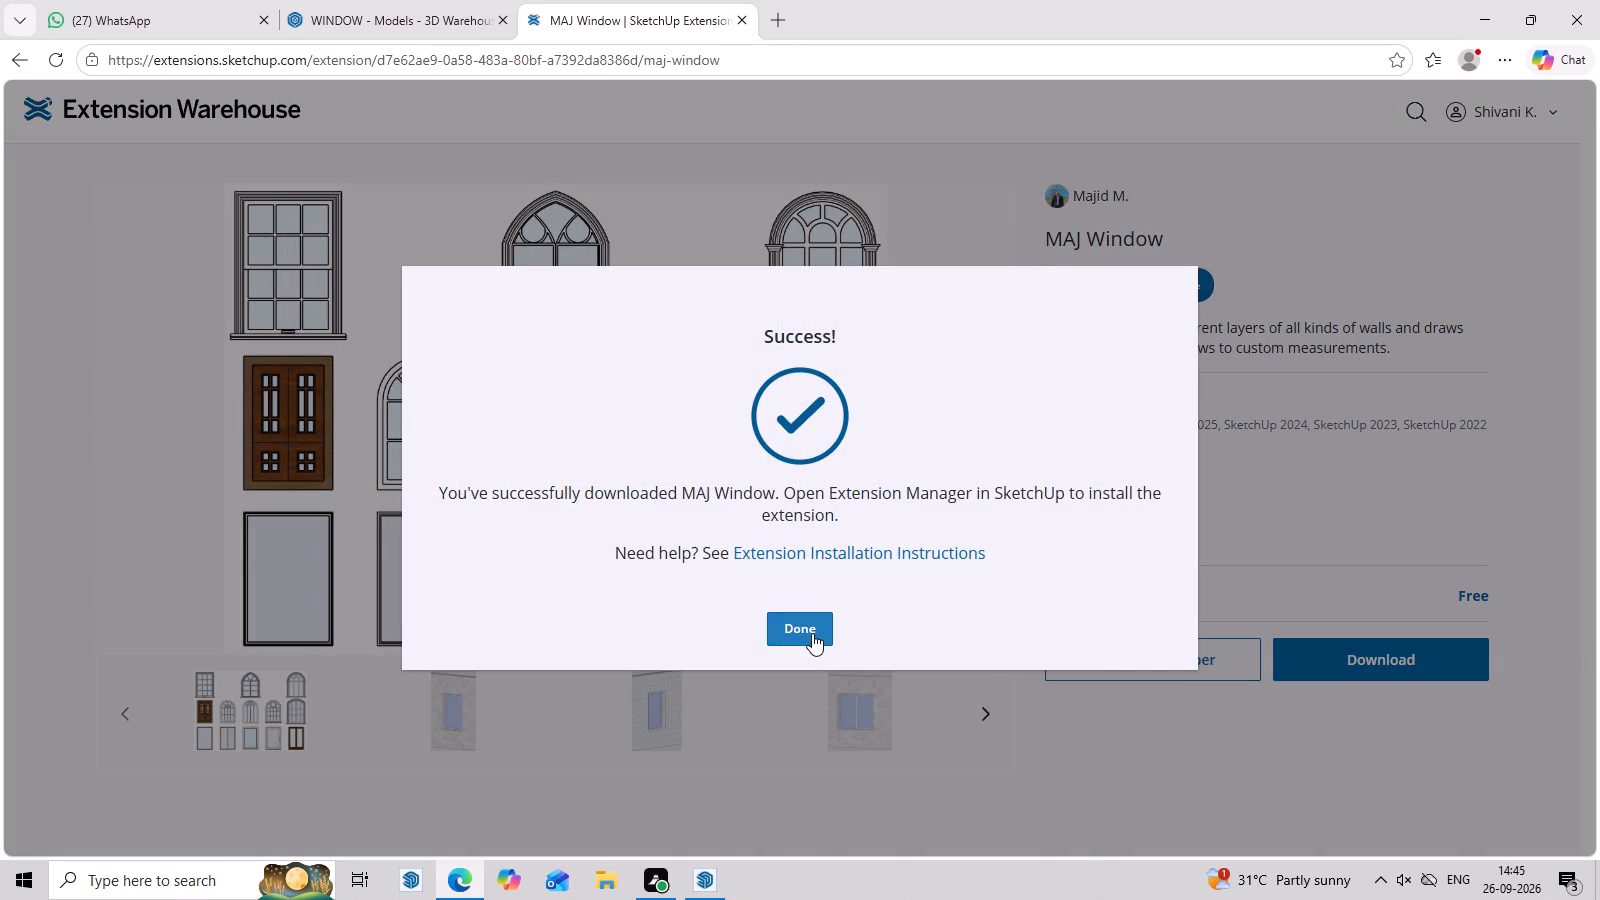
pyautogui.click(811, 633)
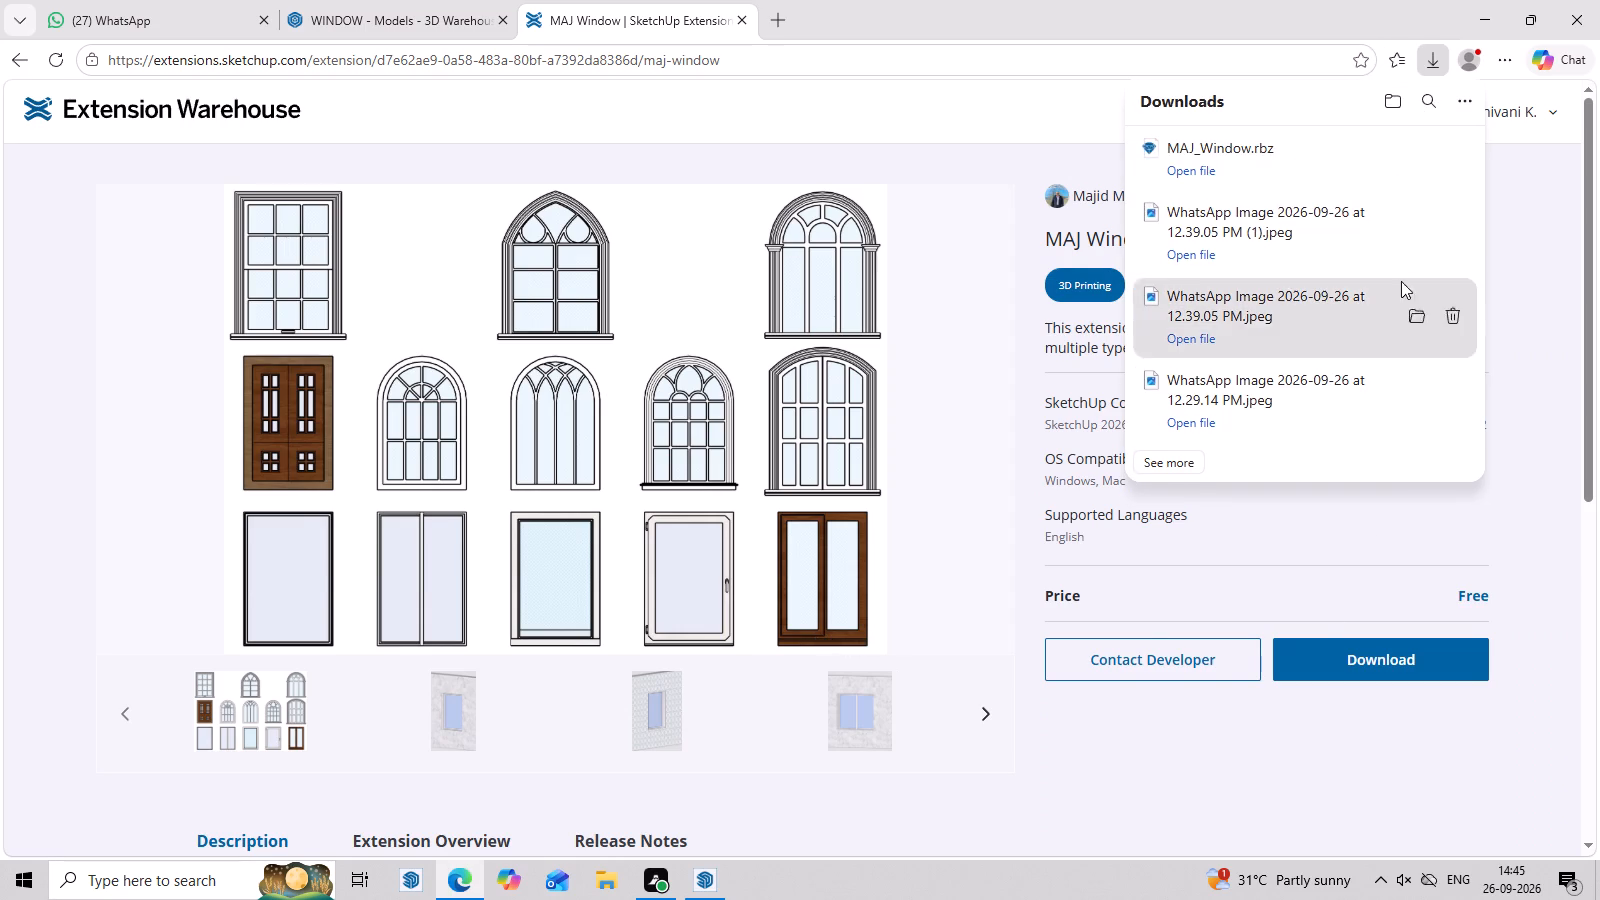
# Switch to SketchUp and install the MAJ_Window file from the Downloads folder through the Extension Manager.
pyautogui.click(1474, 22)
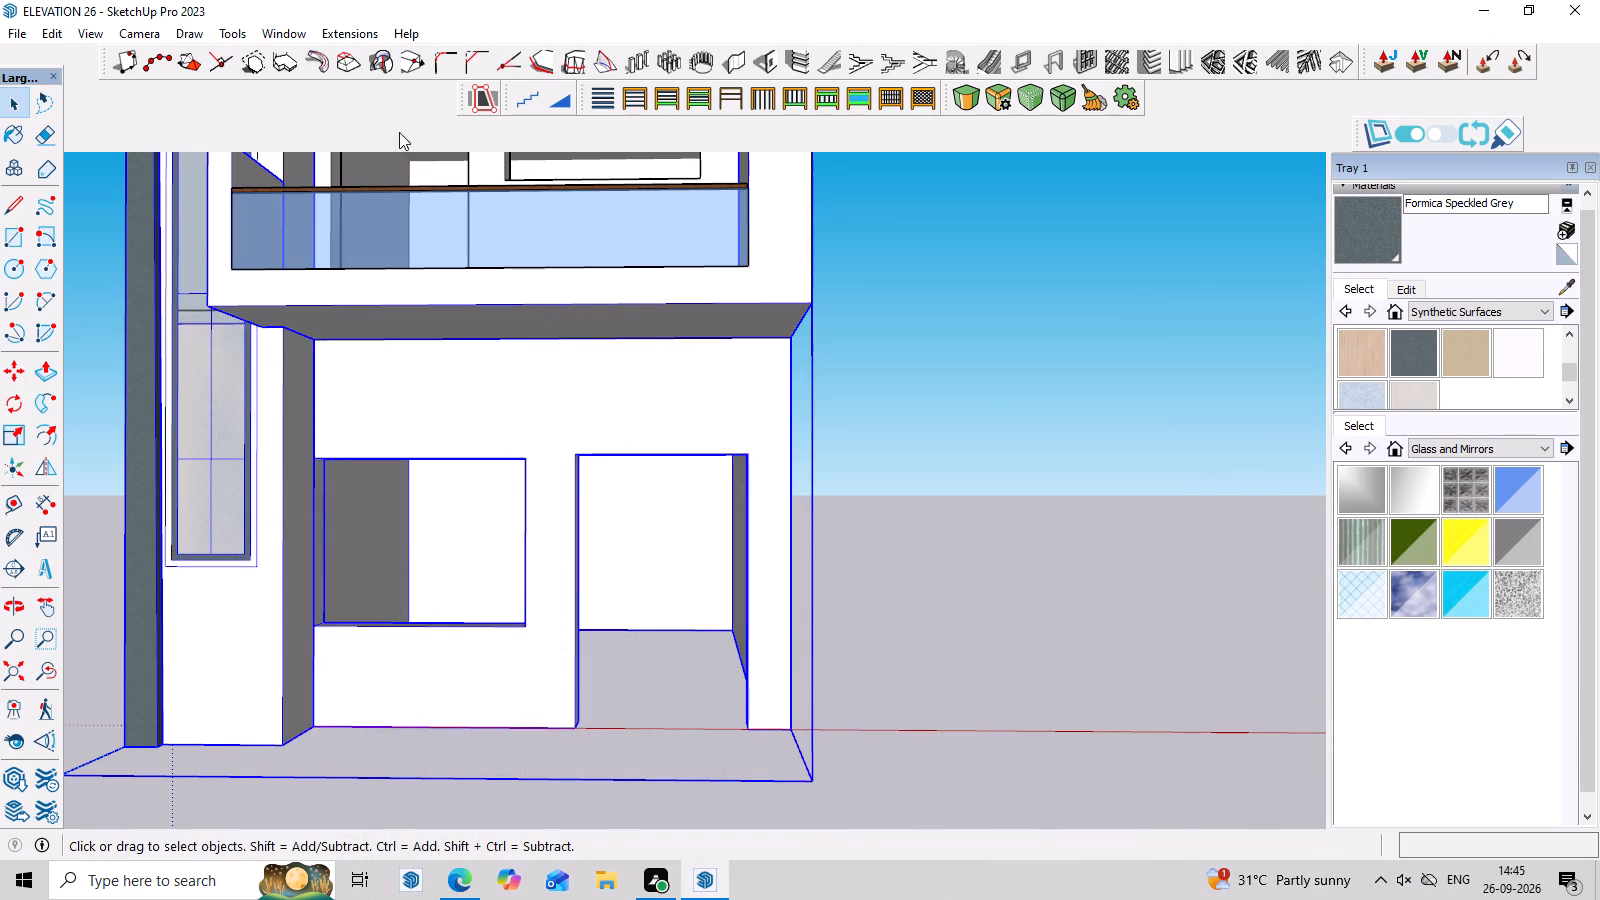
pyautogui.click(354, 29)
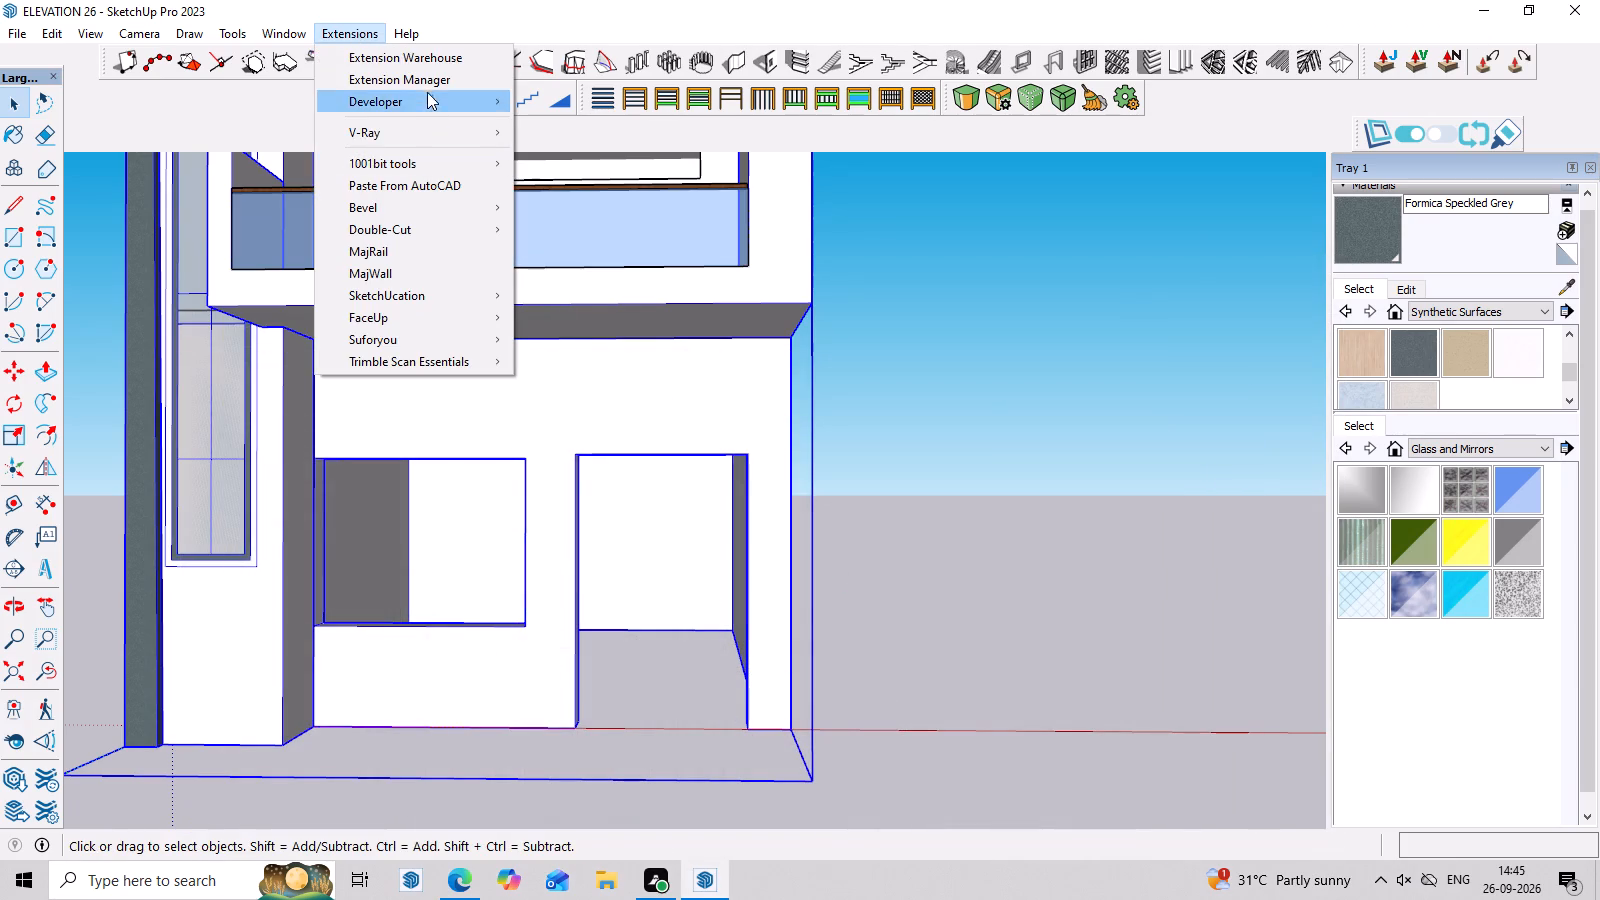
pyautogui.click(428, 83)
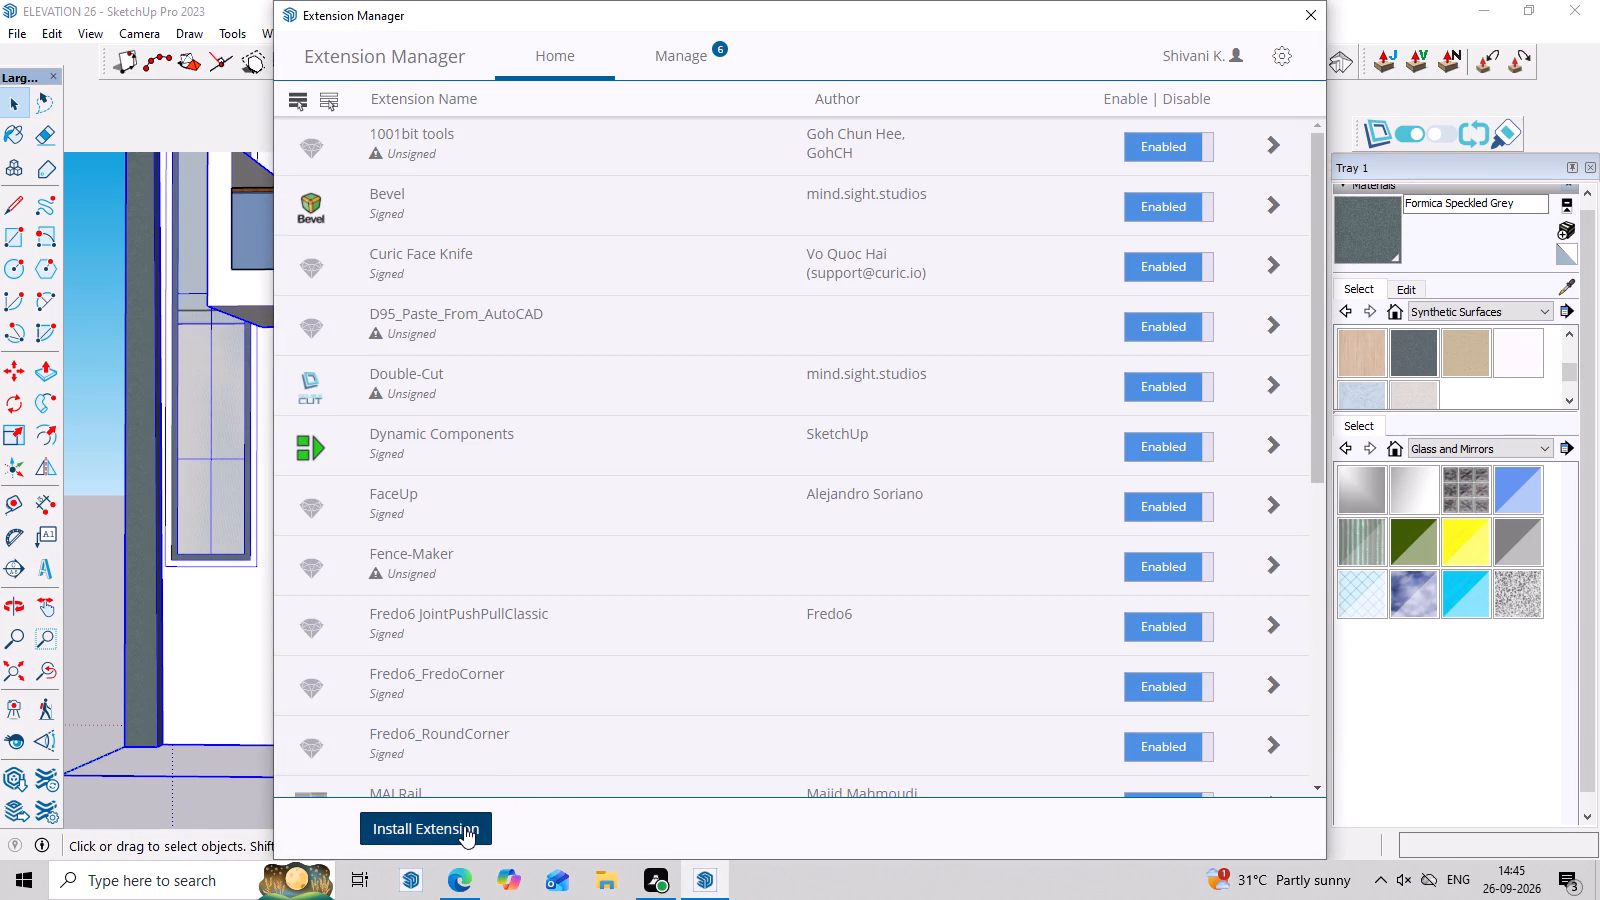
pyautogui.click(464, 826)
pyautogui.scroll(3, 93, 161)
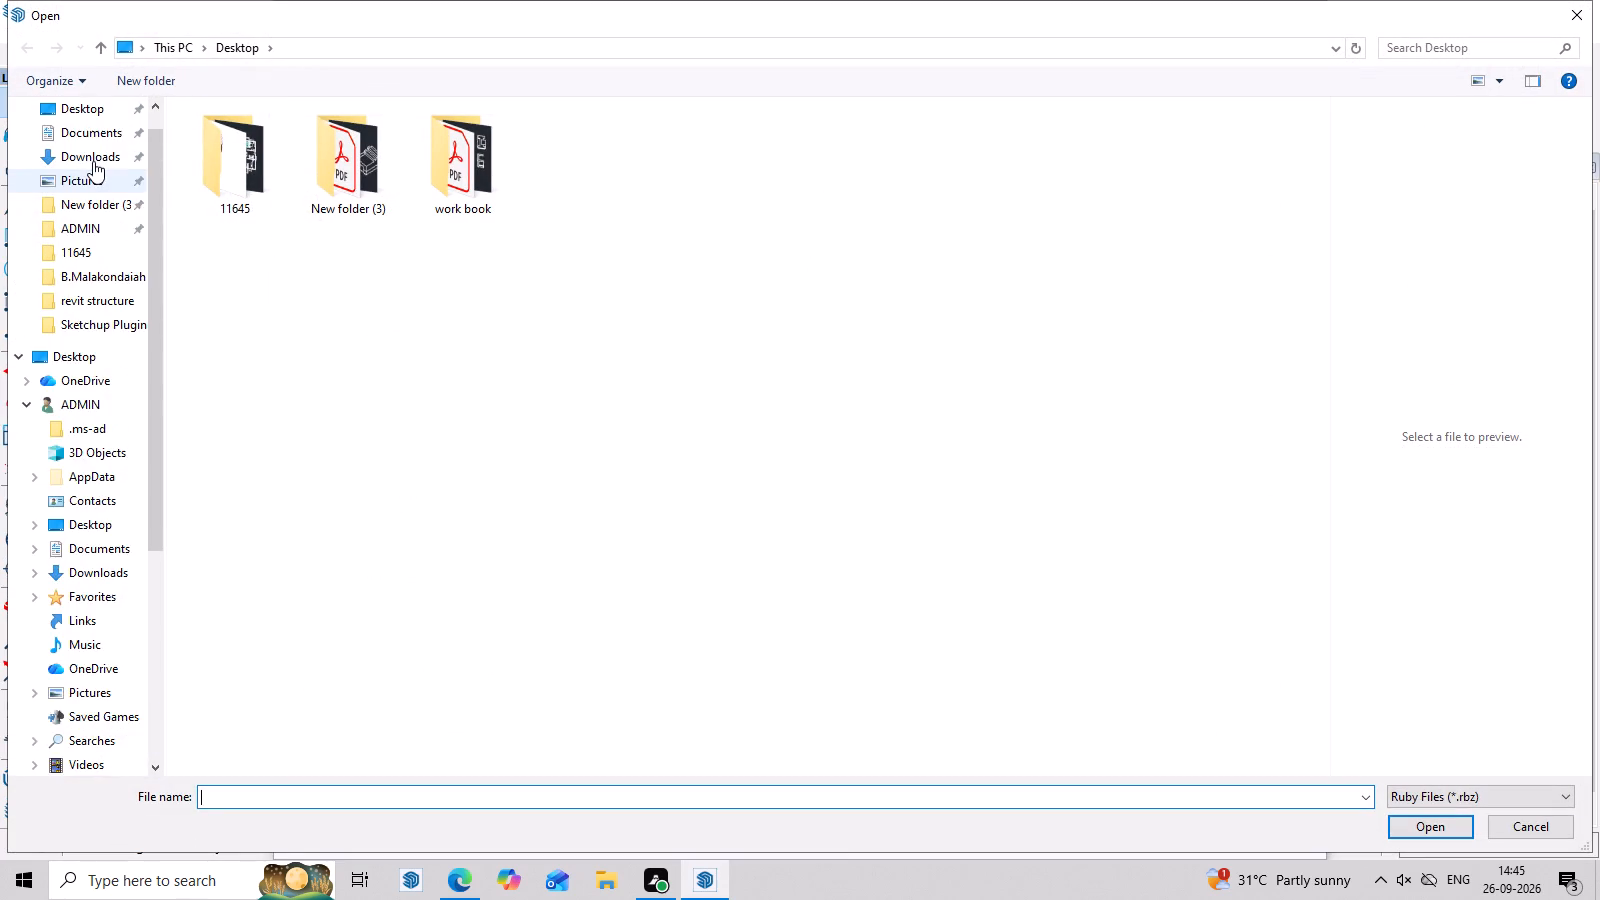
pyautogui.scroll(4, 93, 161)
pyautogui.click(93, 182)
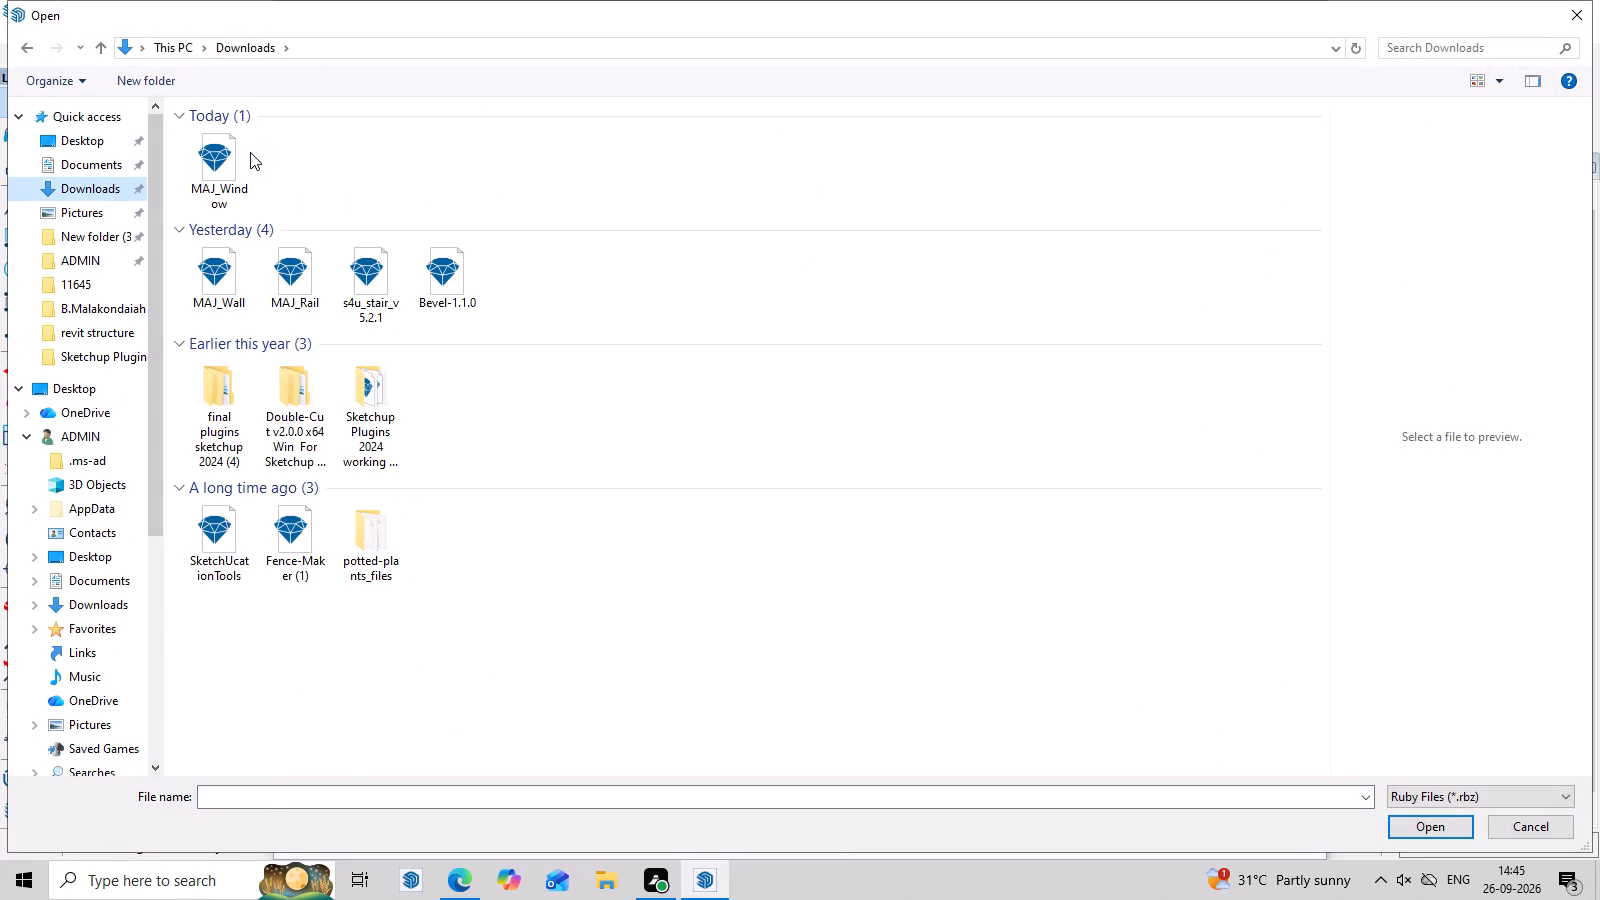
pyautogui.click(229, 160)
pyautogui.click(1406, 823)
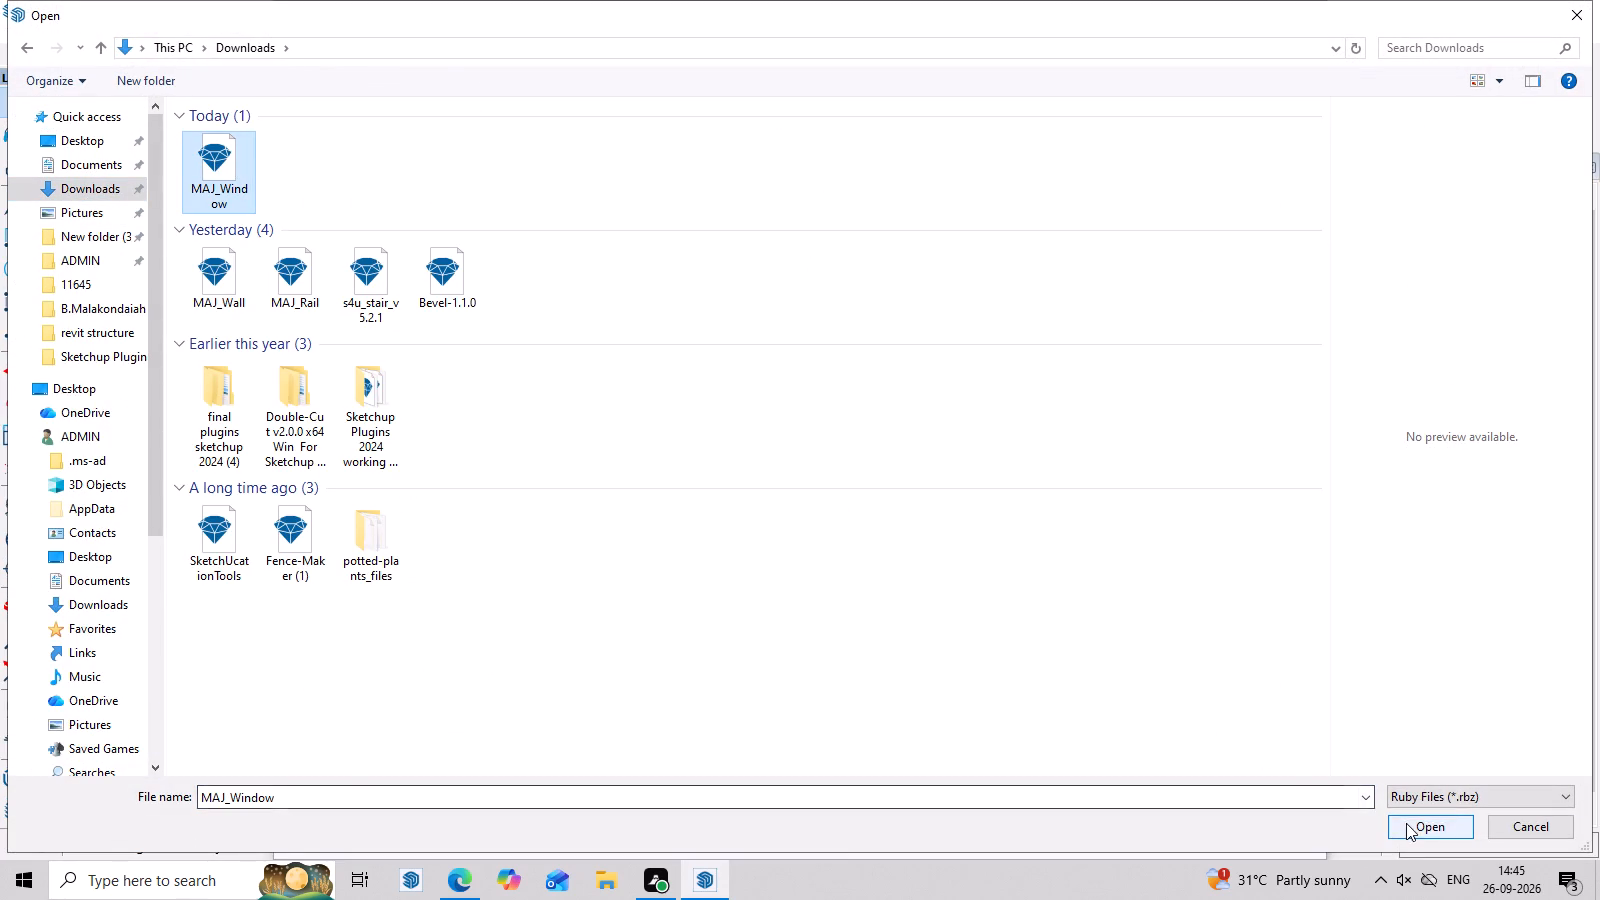
pyautogui.click(1305, 3)
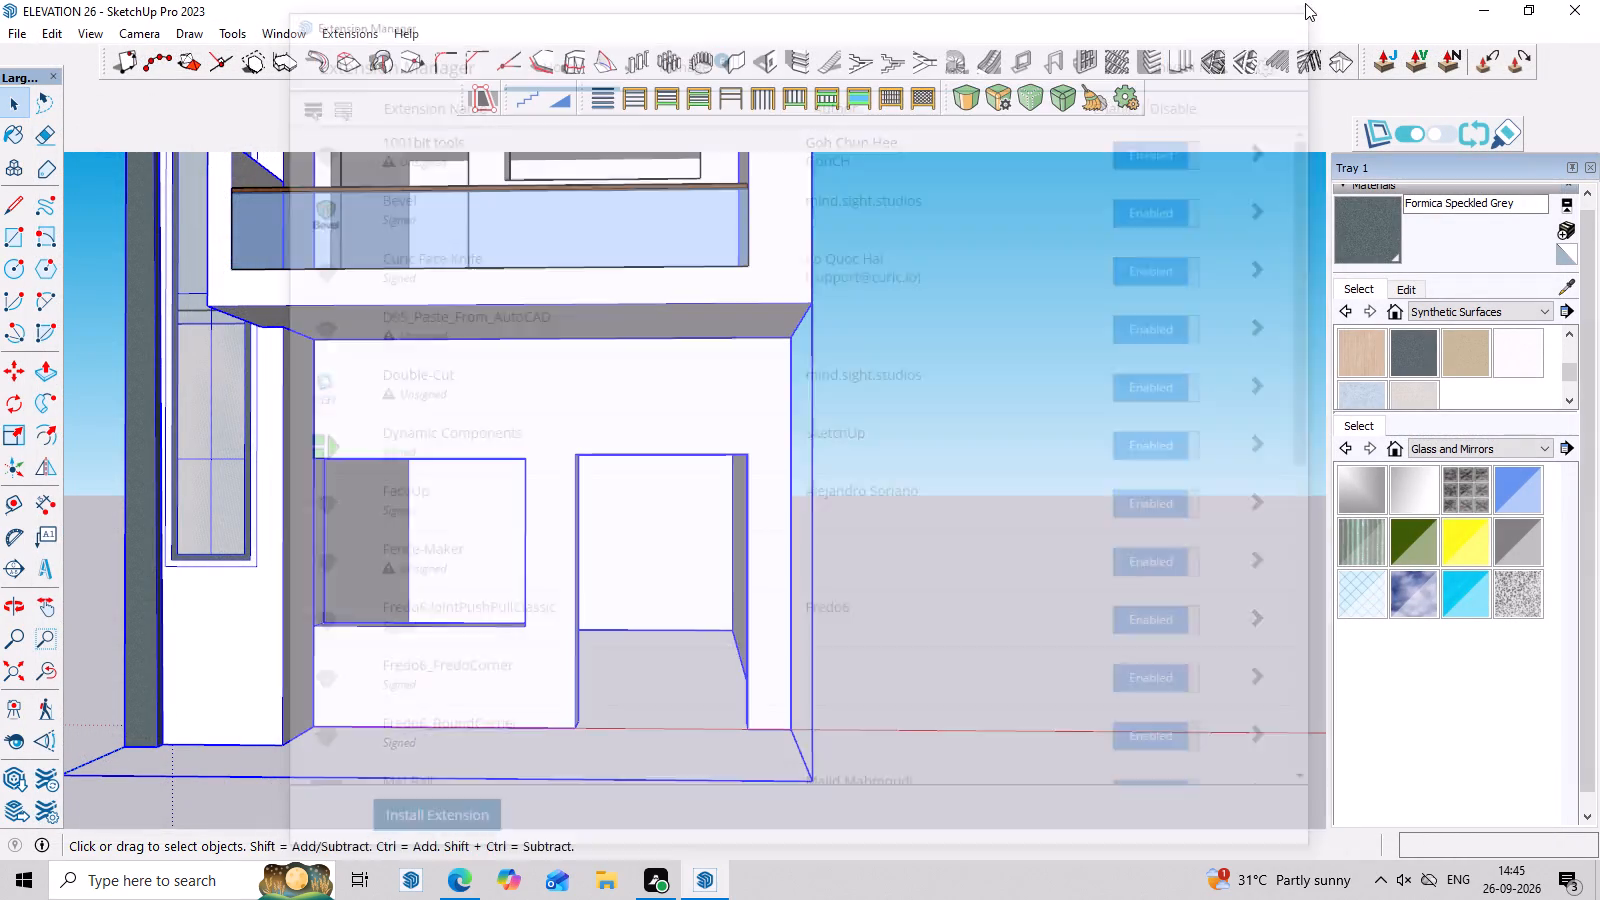
# Launch the newly installed MajWindow extension to bring up its Window Information settings.
pyautogui.rightClick(1158, 123)
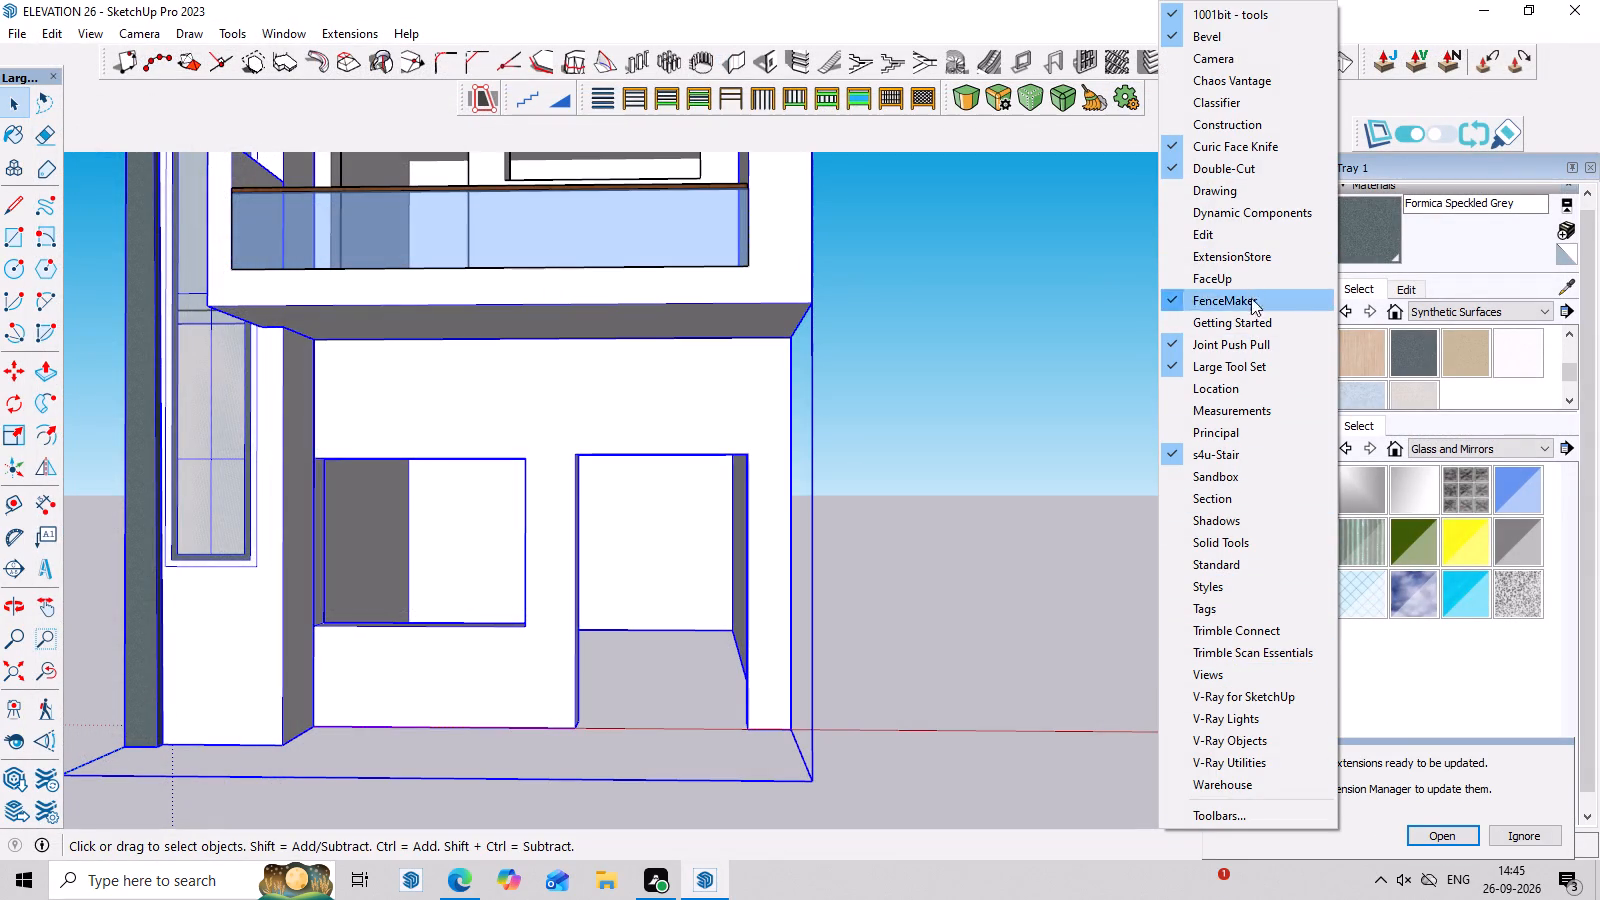
pyautogui.click(1068, 251)
pyautogui.click(338, 34)
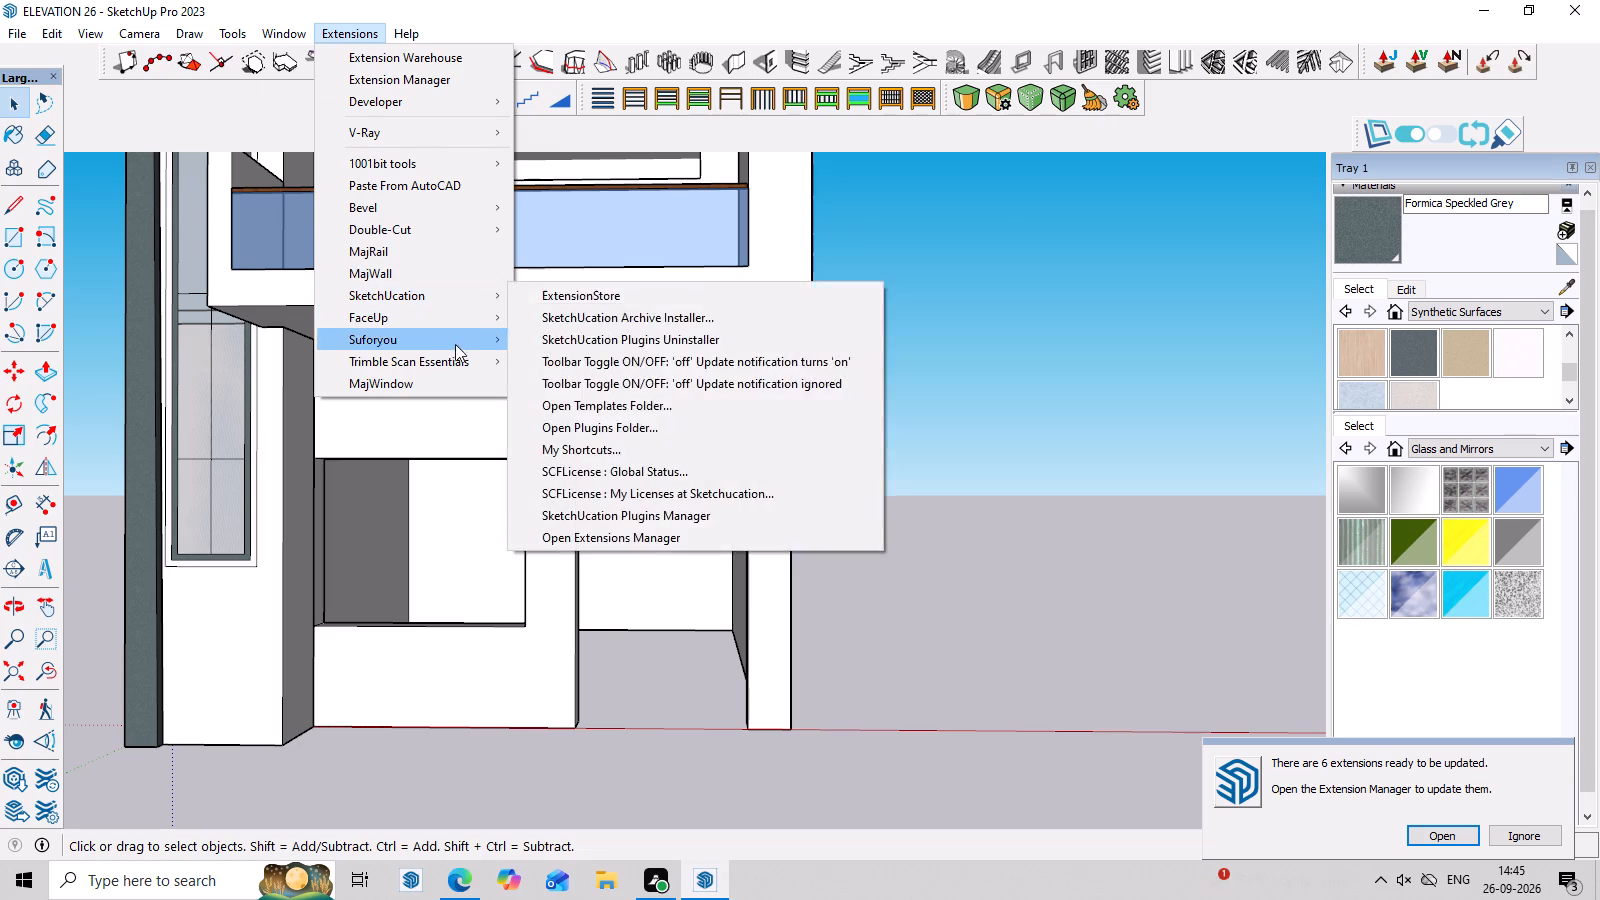
pyautogui.click(450, 387)
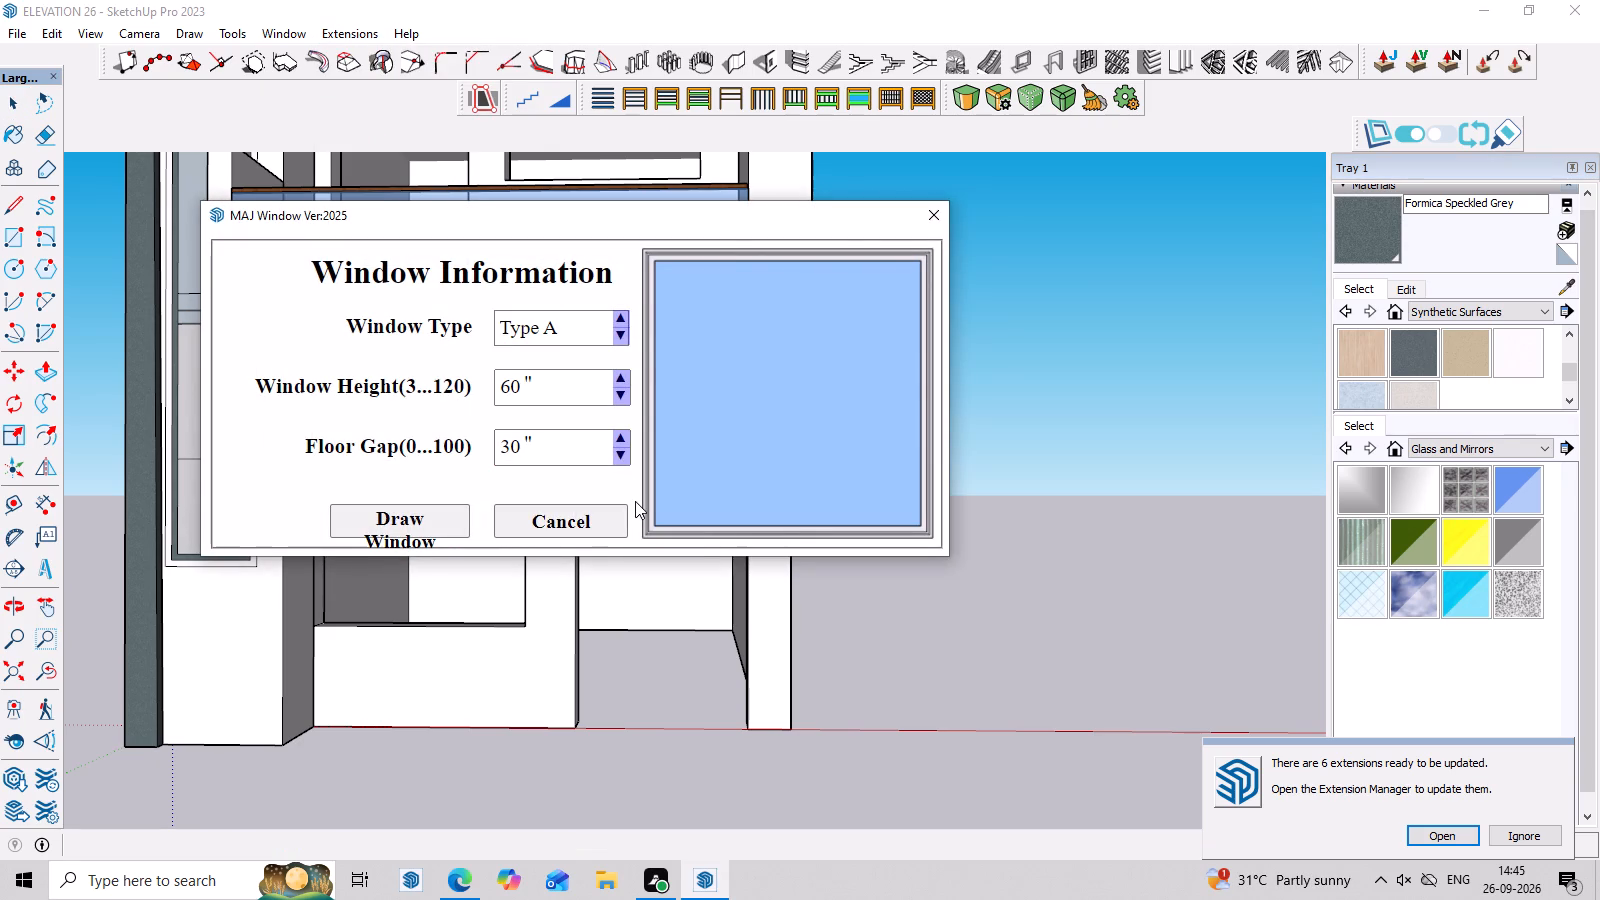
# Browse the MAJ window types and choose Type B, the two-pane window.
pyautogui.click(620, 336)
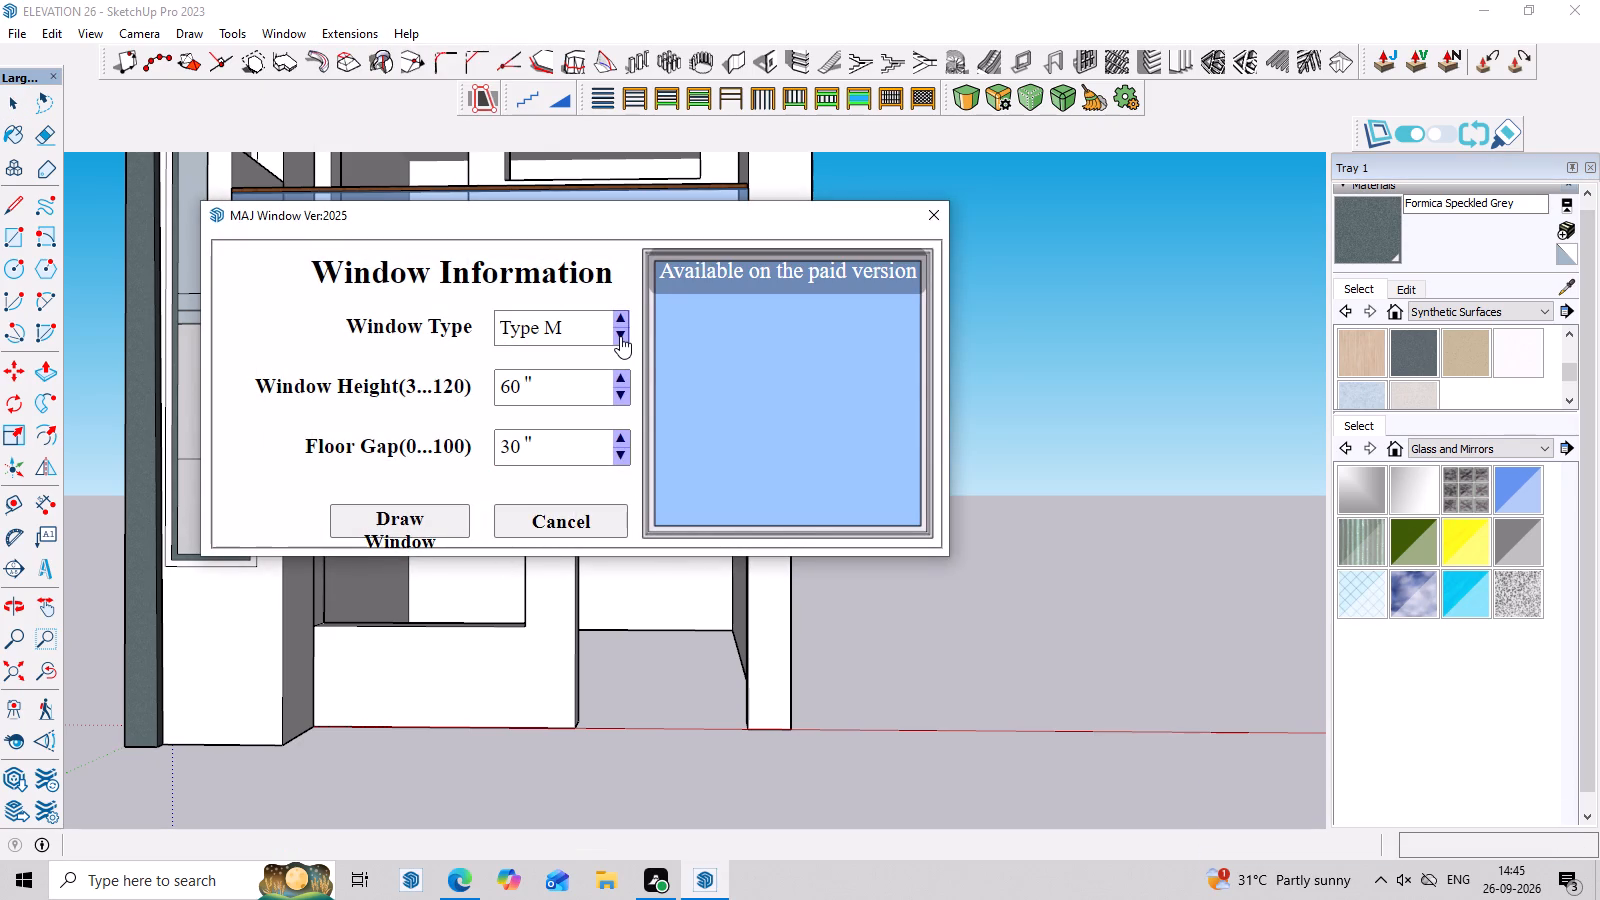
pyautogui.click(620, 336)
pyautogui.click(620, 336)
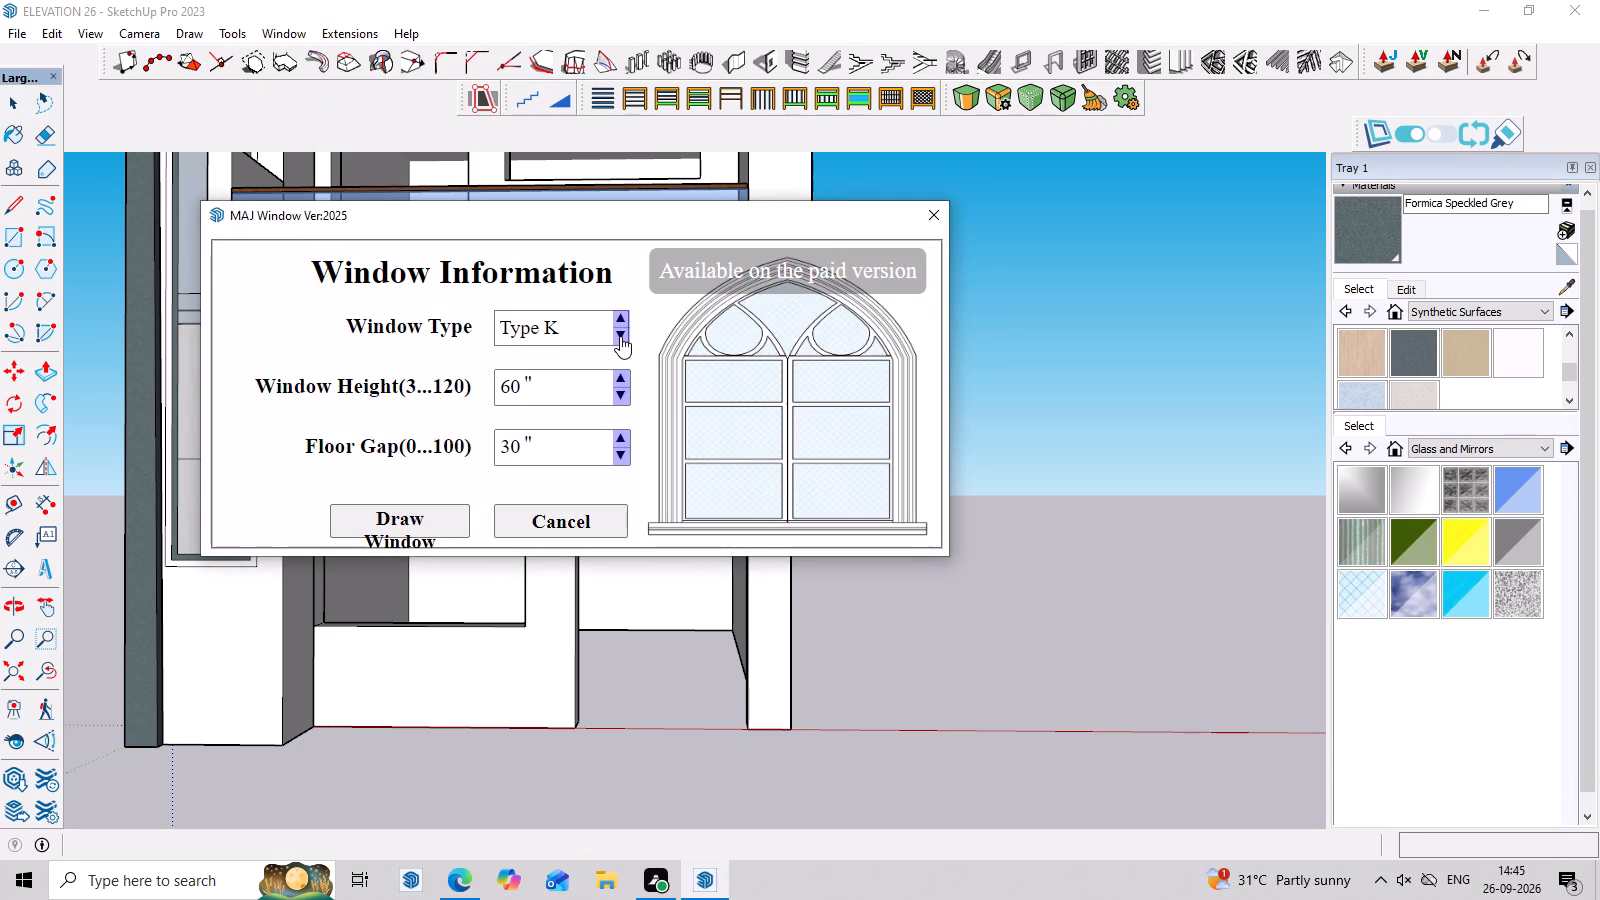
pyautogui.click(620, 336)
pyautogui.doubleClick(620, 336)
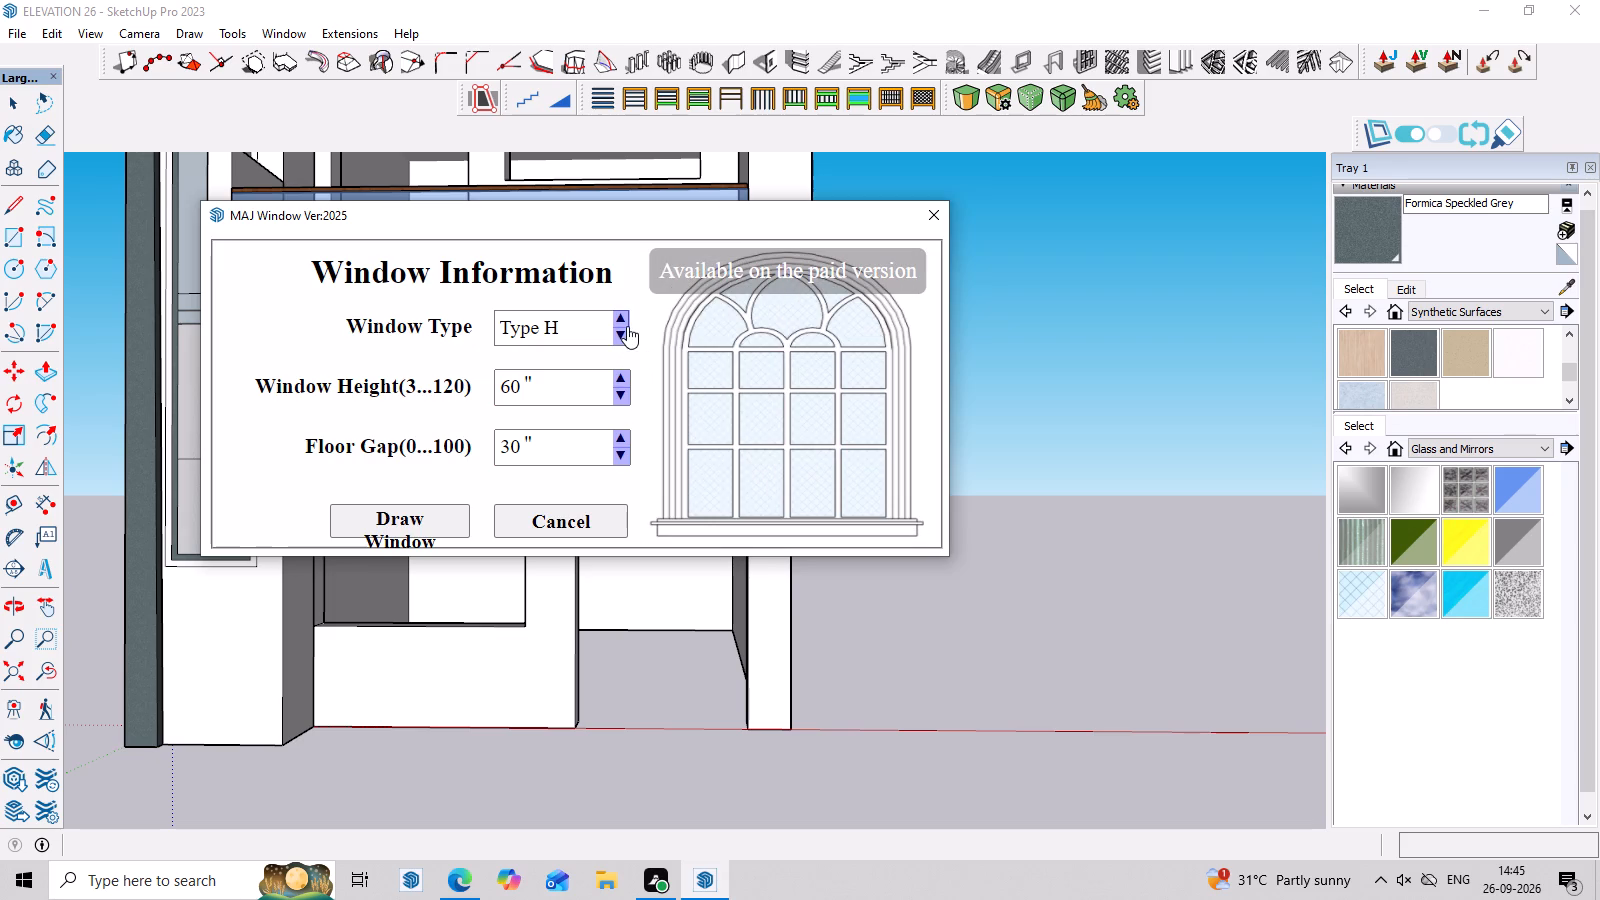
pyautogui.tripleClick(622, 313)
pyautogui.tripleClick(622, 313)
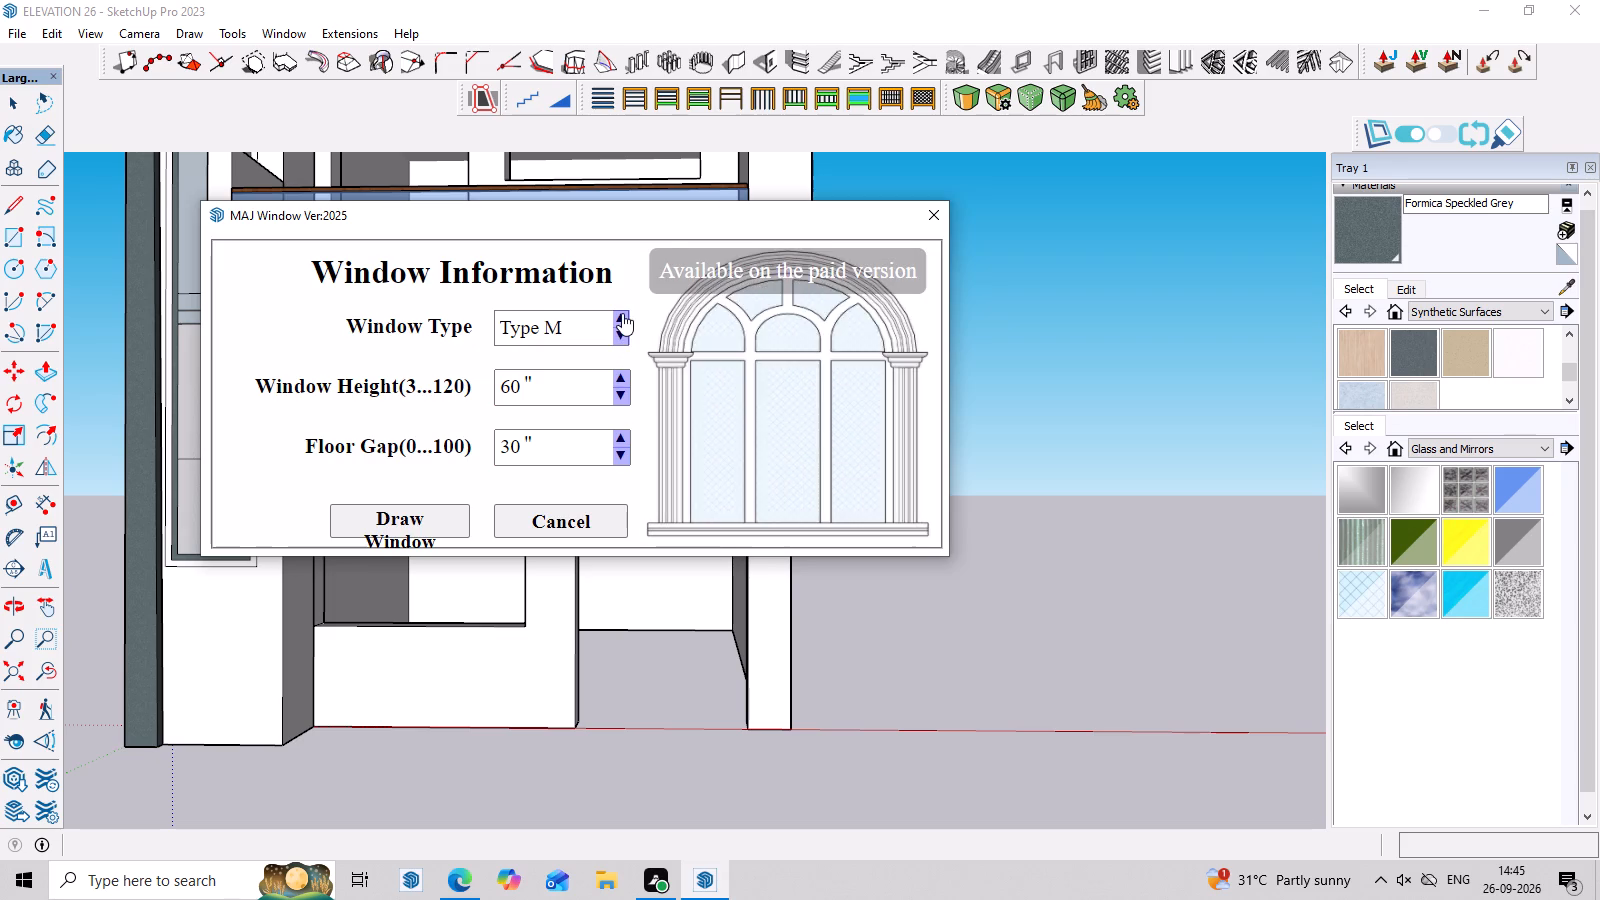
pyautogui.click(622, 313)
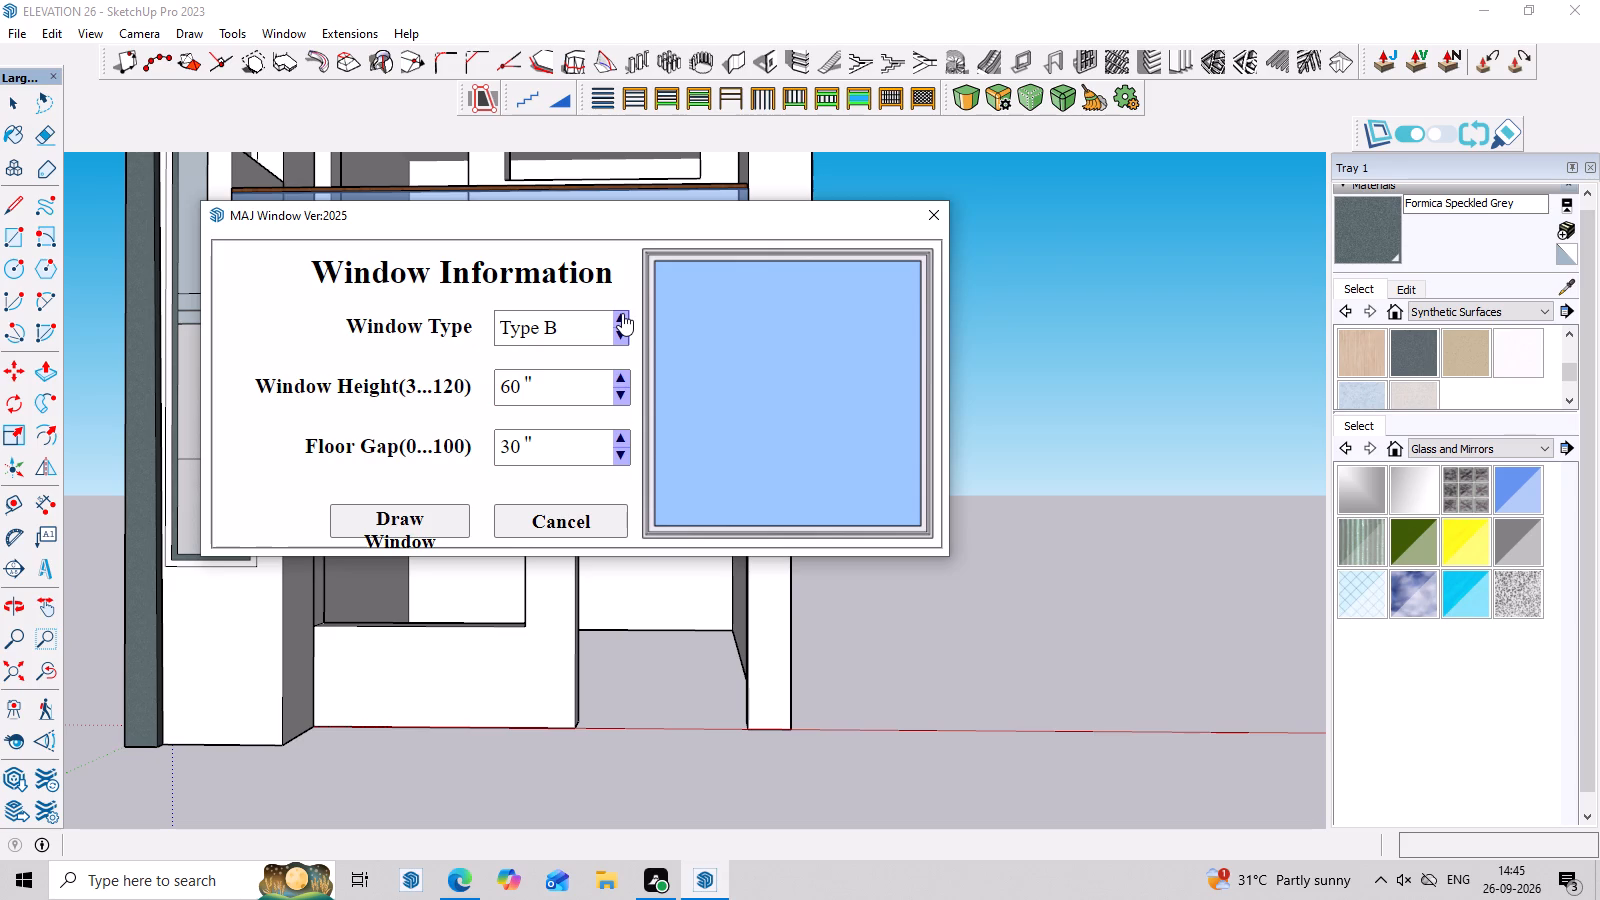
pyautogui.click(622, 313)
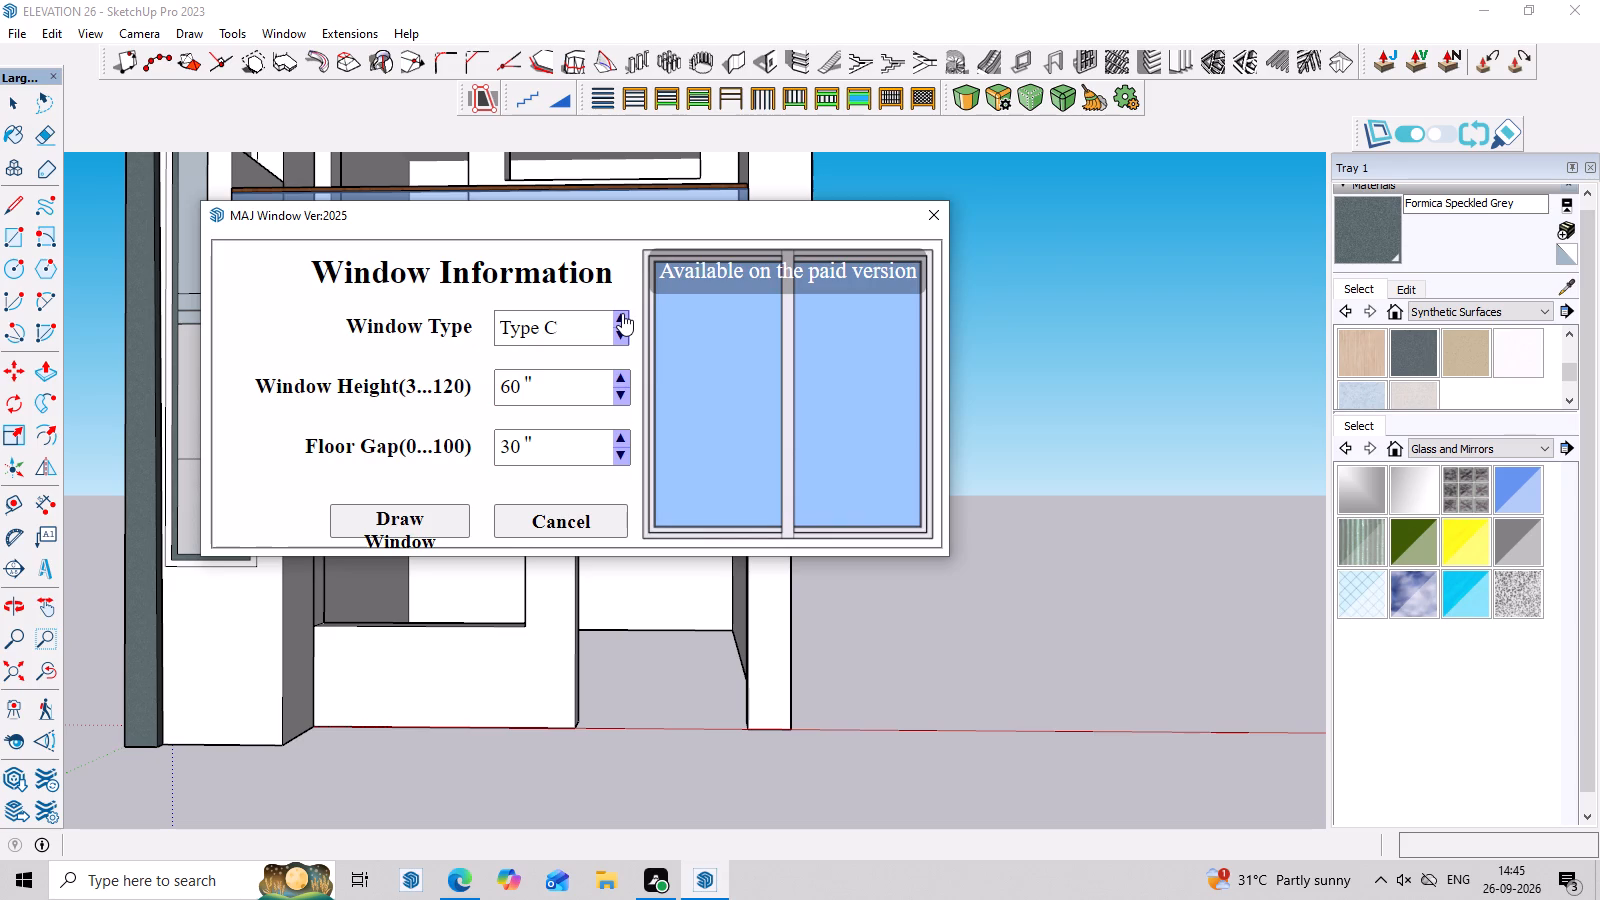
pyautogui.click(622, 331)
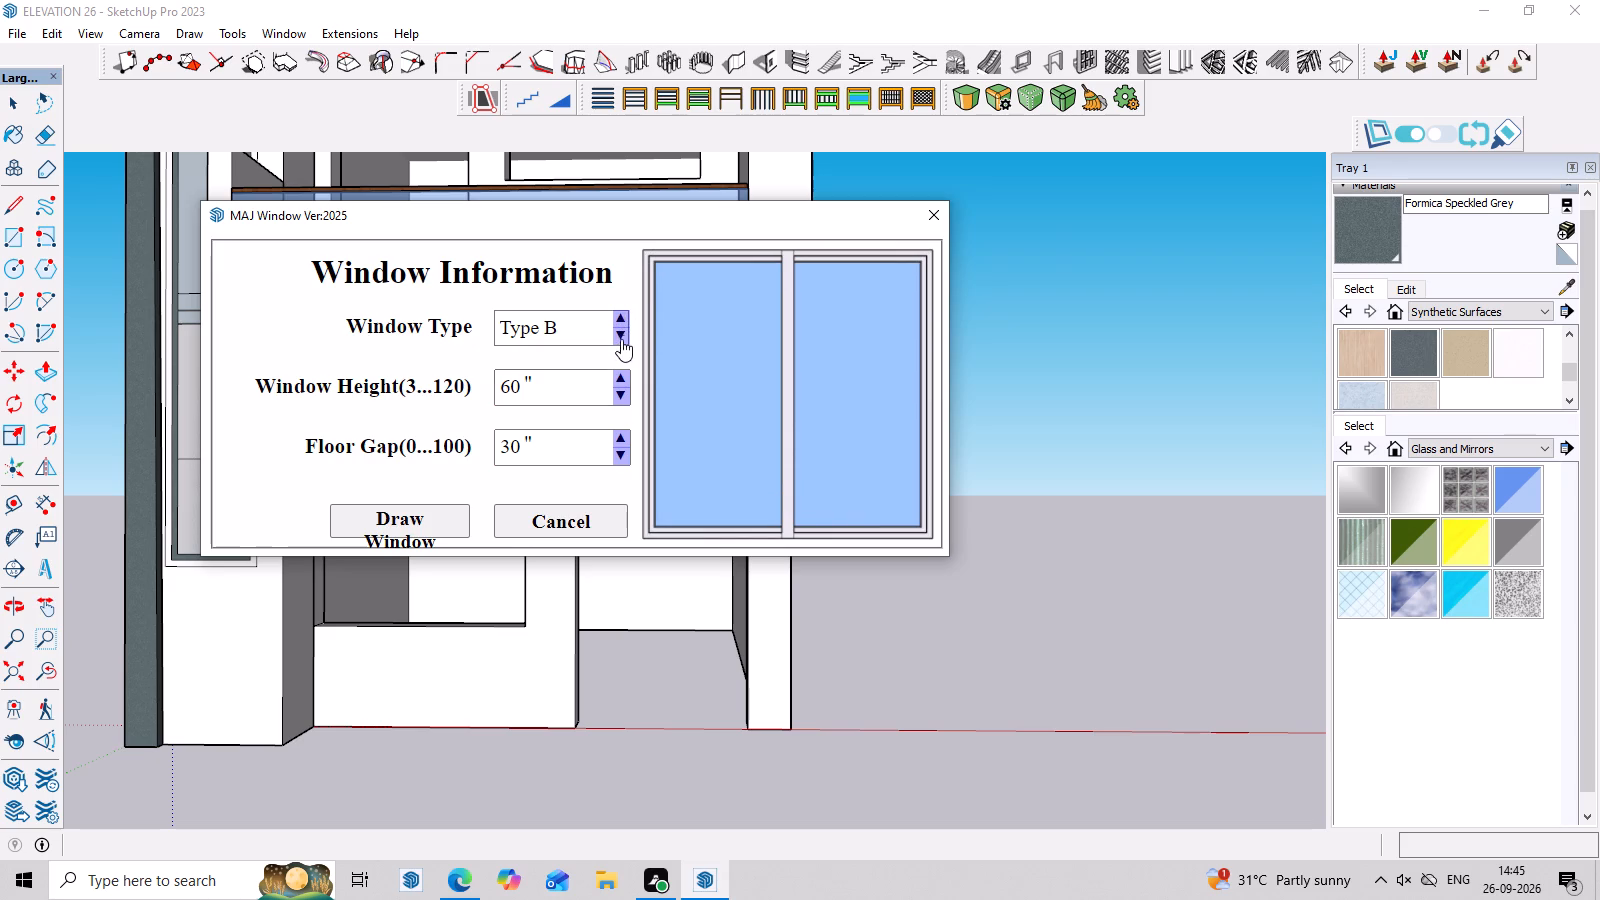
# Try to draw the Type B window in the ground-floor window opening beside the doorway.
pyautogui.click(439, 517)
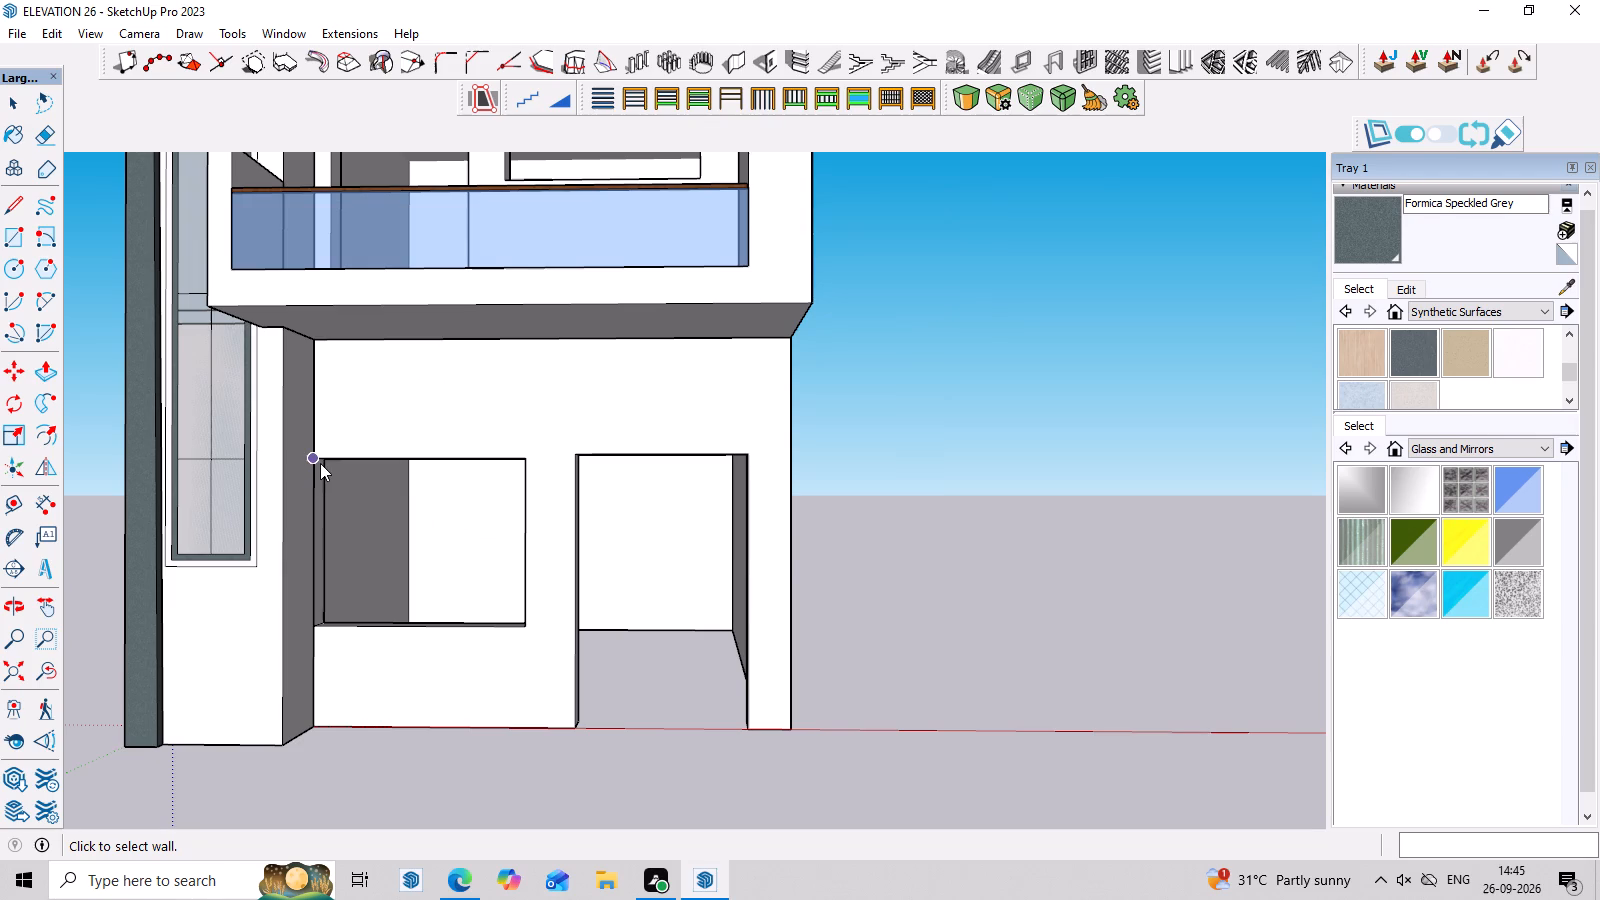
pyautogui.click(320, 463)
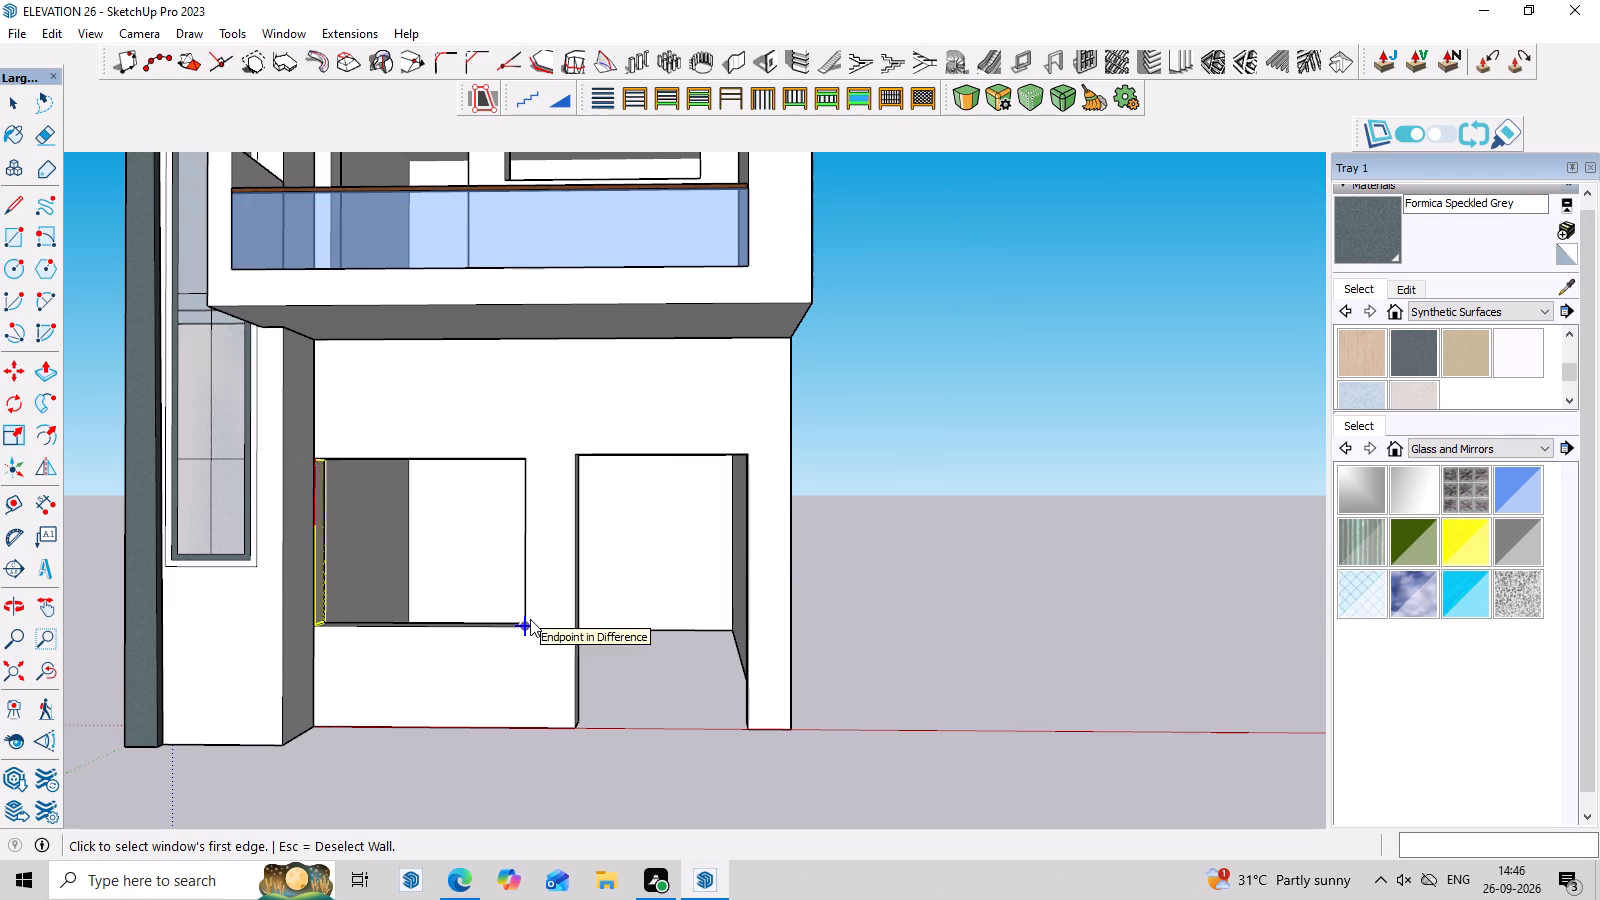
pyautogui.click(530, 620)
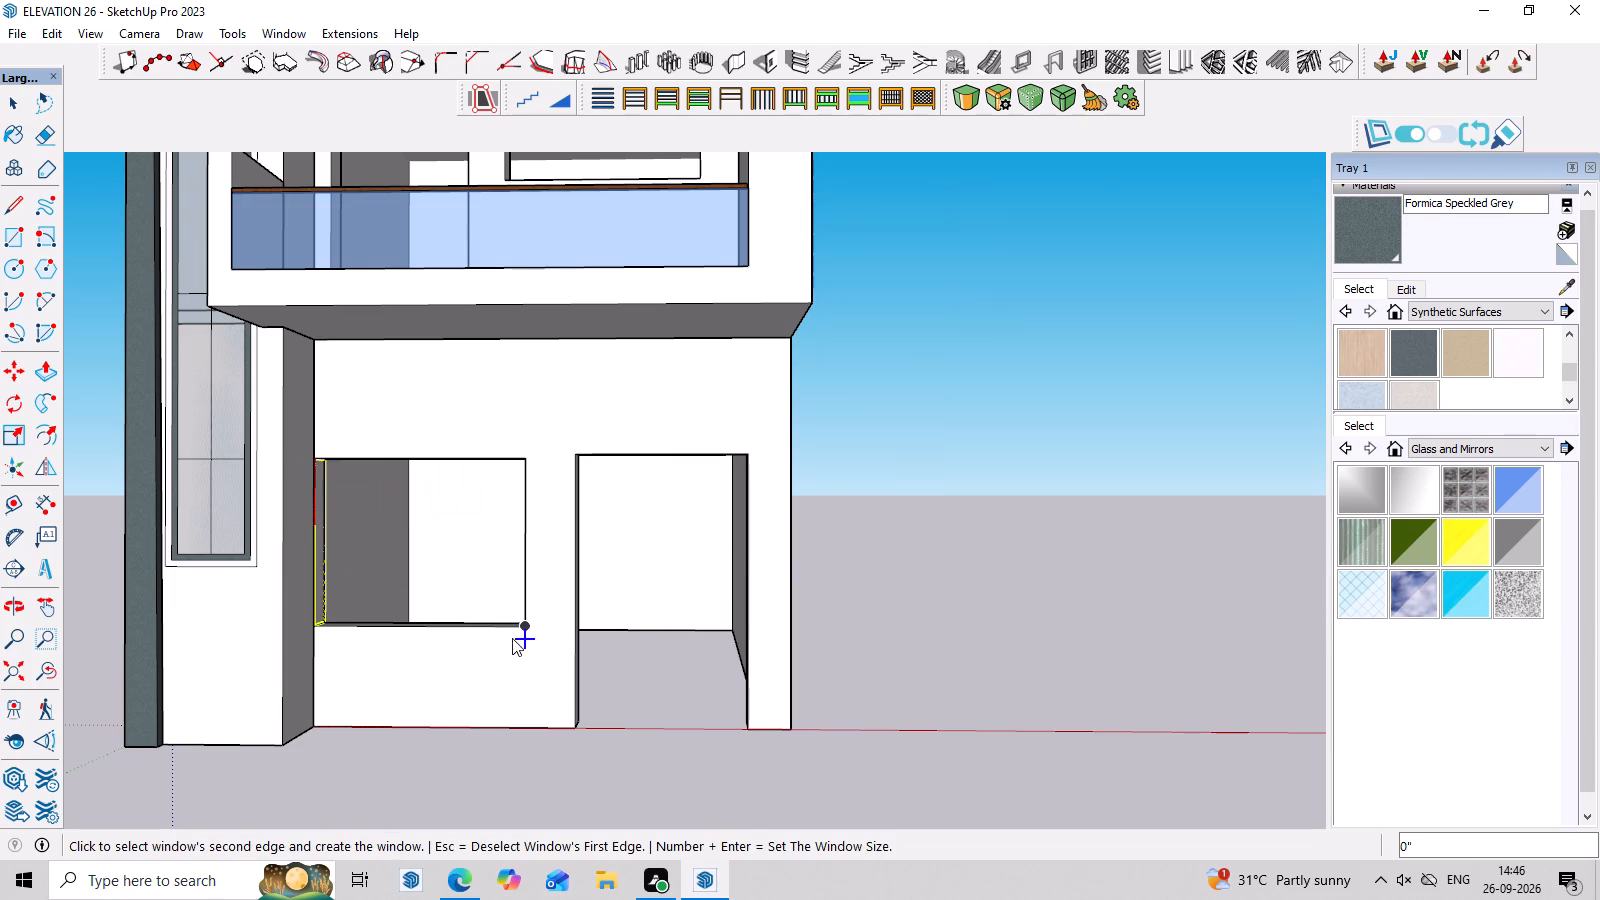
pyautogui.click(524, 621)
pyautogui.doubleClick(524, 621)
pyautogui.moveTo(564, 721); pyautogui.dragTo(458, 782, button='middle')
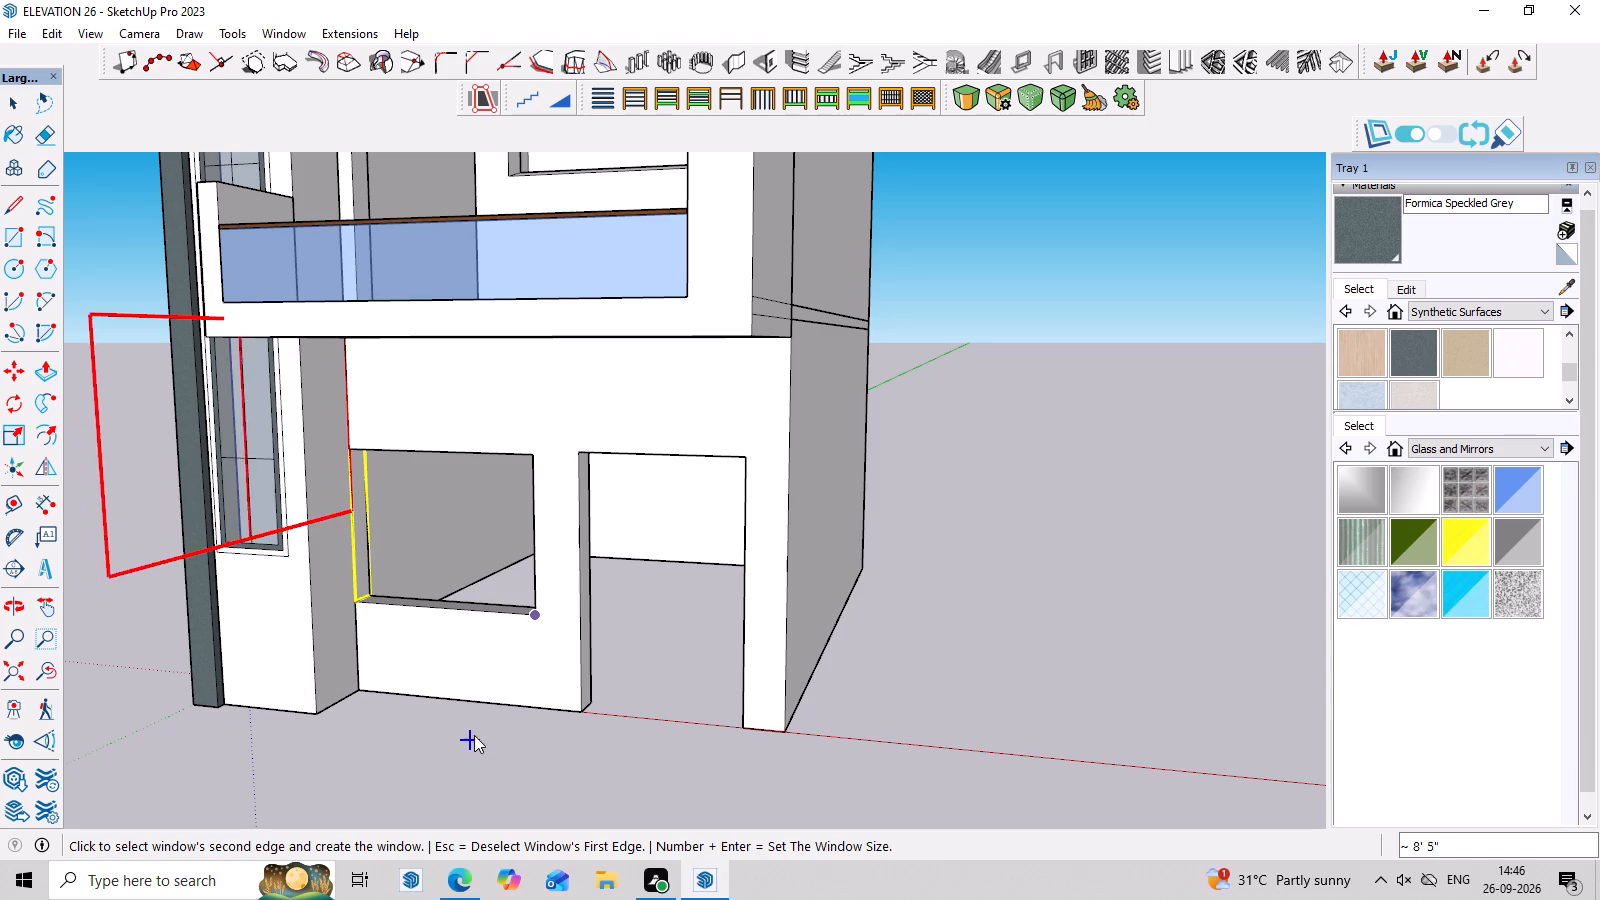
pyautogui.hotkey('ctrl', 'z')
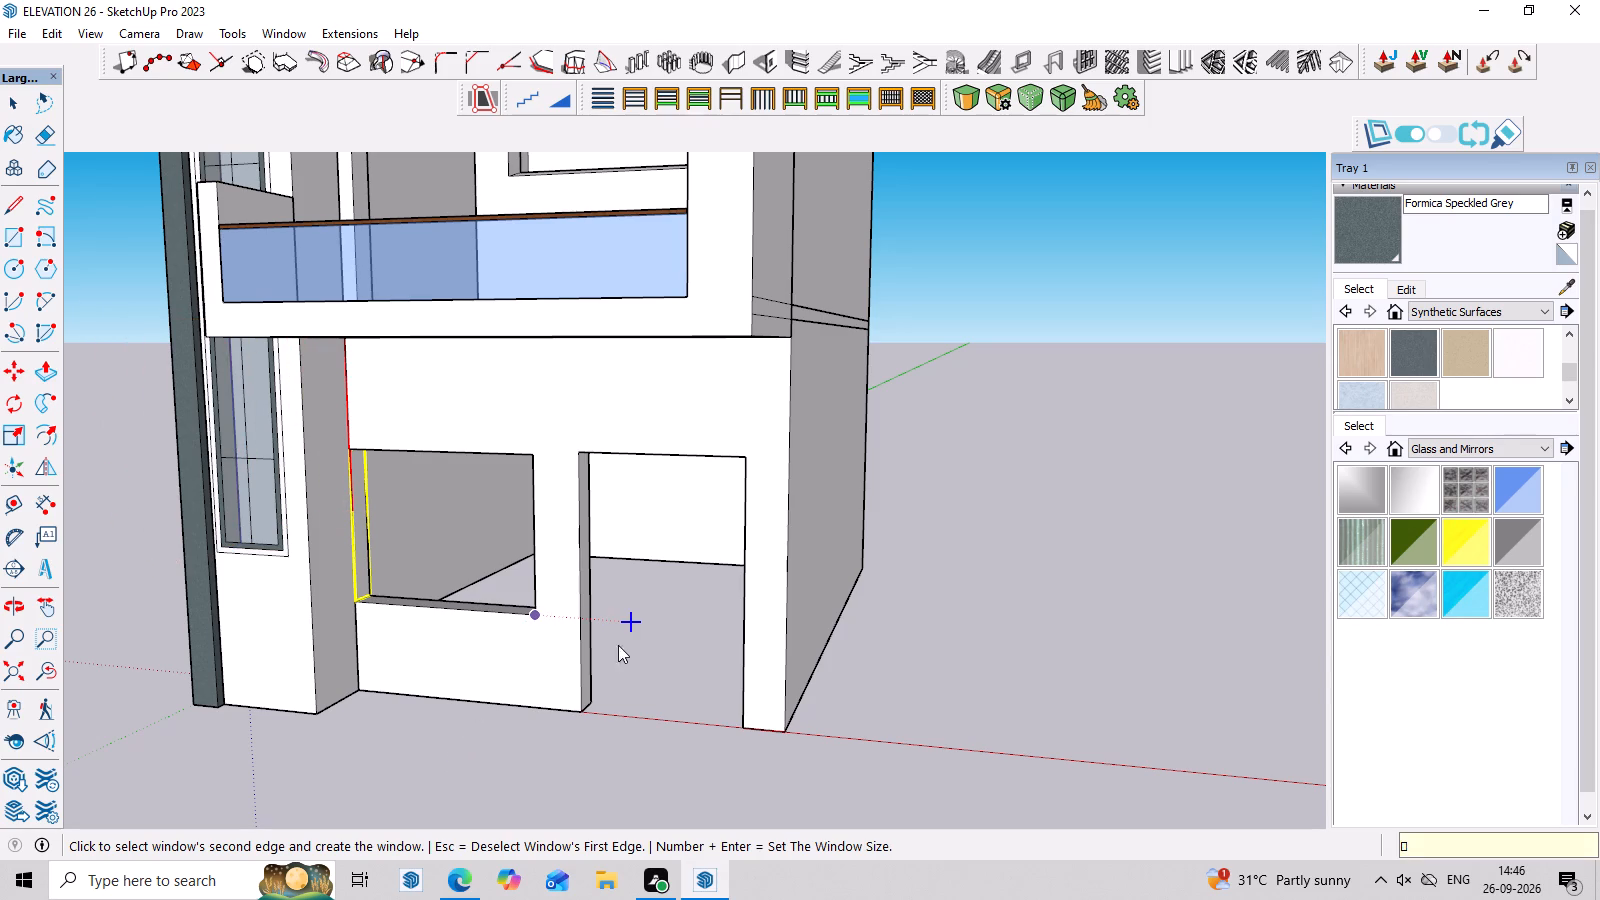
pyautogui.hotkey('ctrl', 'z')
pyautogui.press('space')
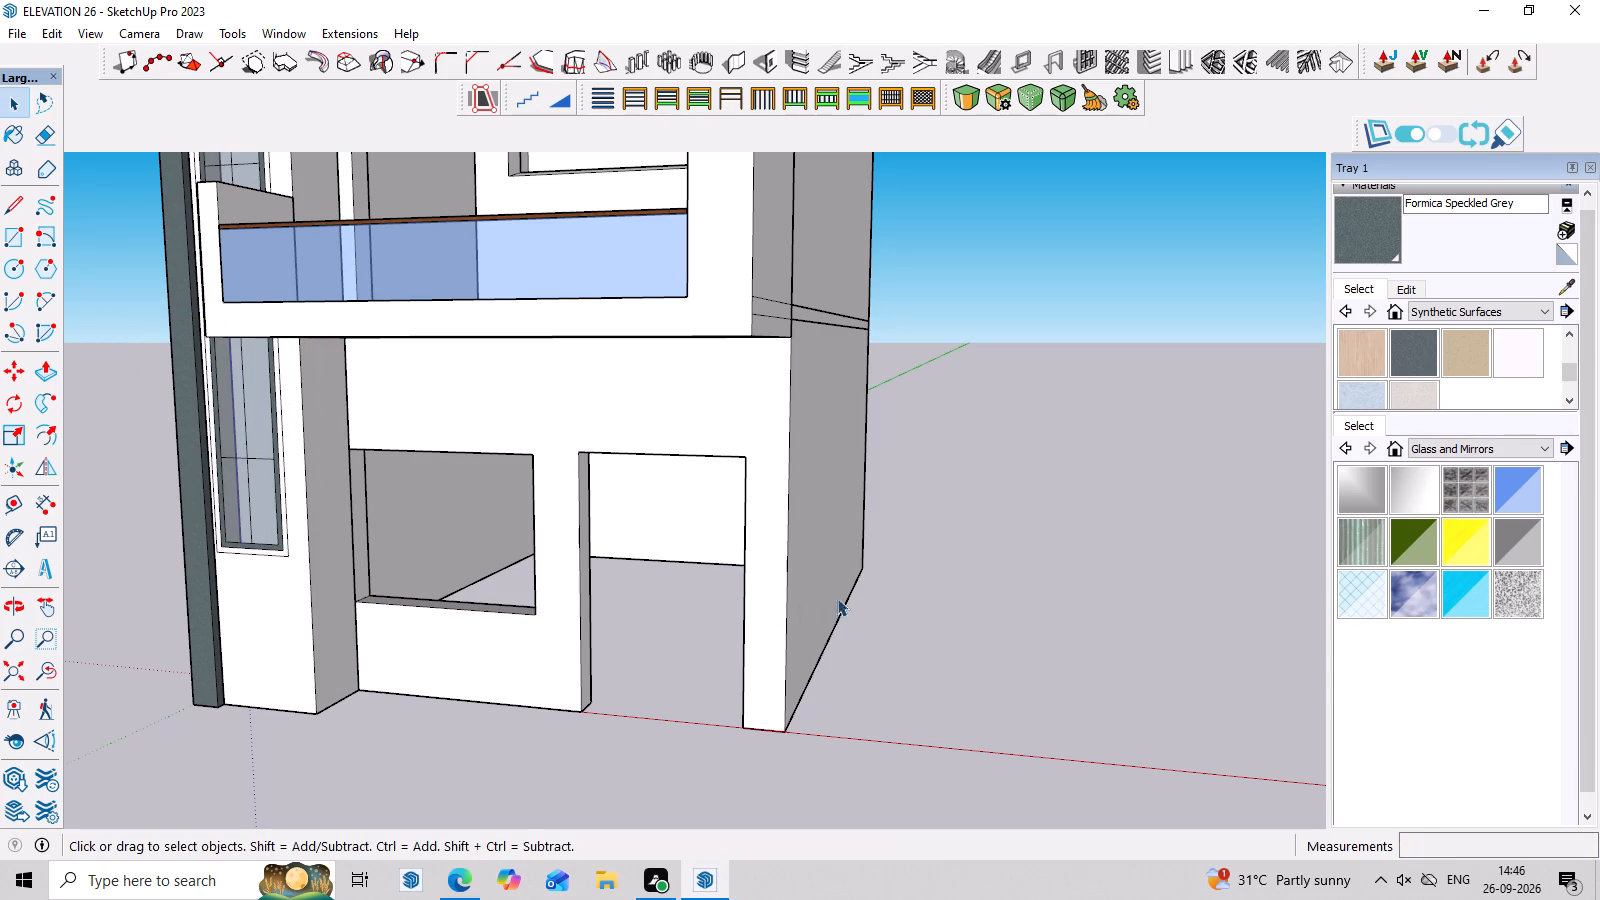
# Examine the house facade and its window and door openings from several angles.
pyautogui.scroll(-3, 907, 591)
pyautogui.moveTo(617, 633); pyautogui.dragTo(714, 535, button='middle')
pyautogui.scroll(4, 1053, 476)
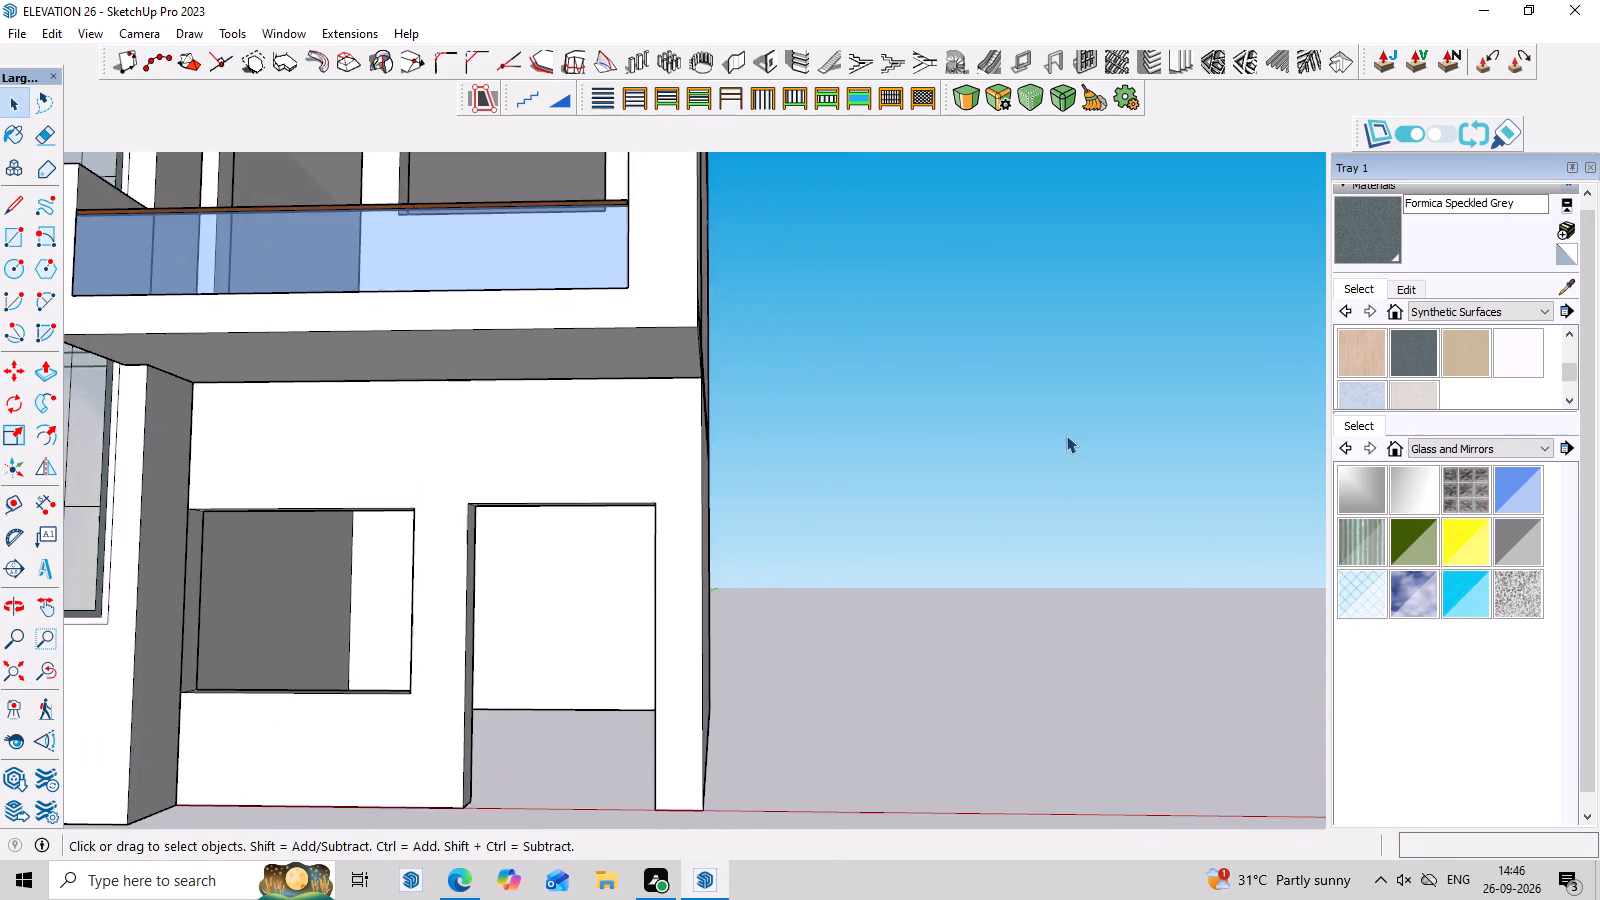
pyautogui.scroll(3, 1066, 435)
pyautogui.scroll(-16, 835, 436)
pyautogui.moveTo(1096, 548); pyautogui.dragTo(1089, 721, button='middle')
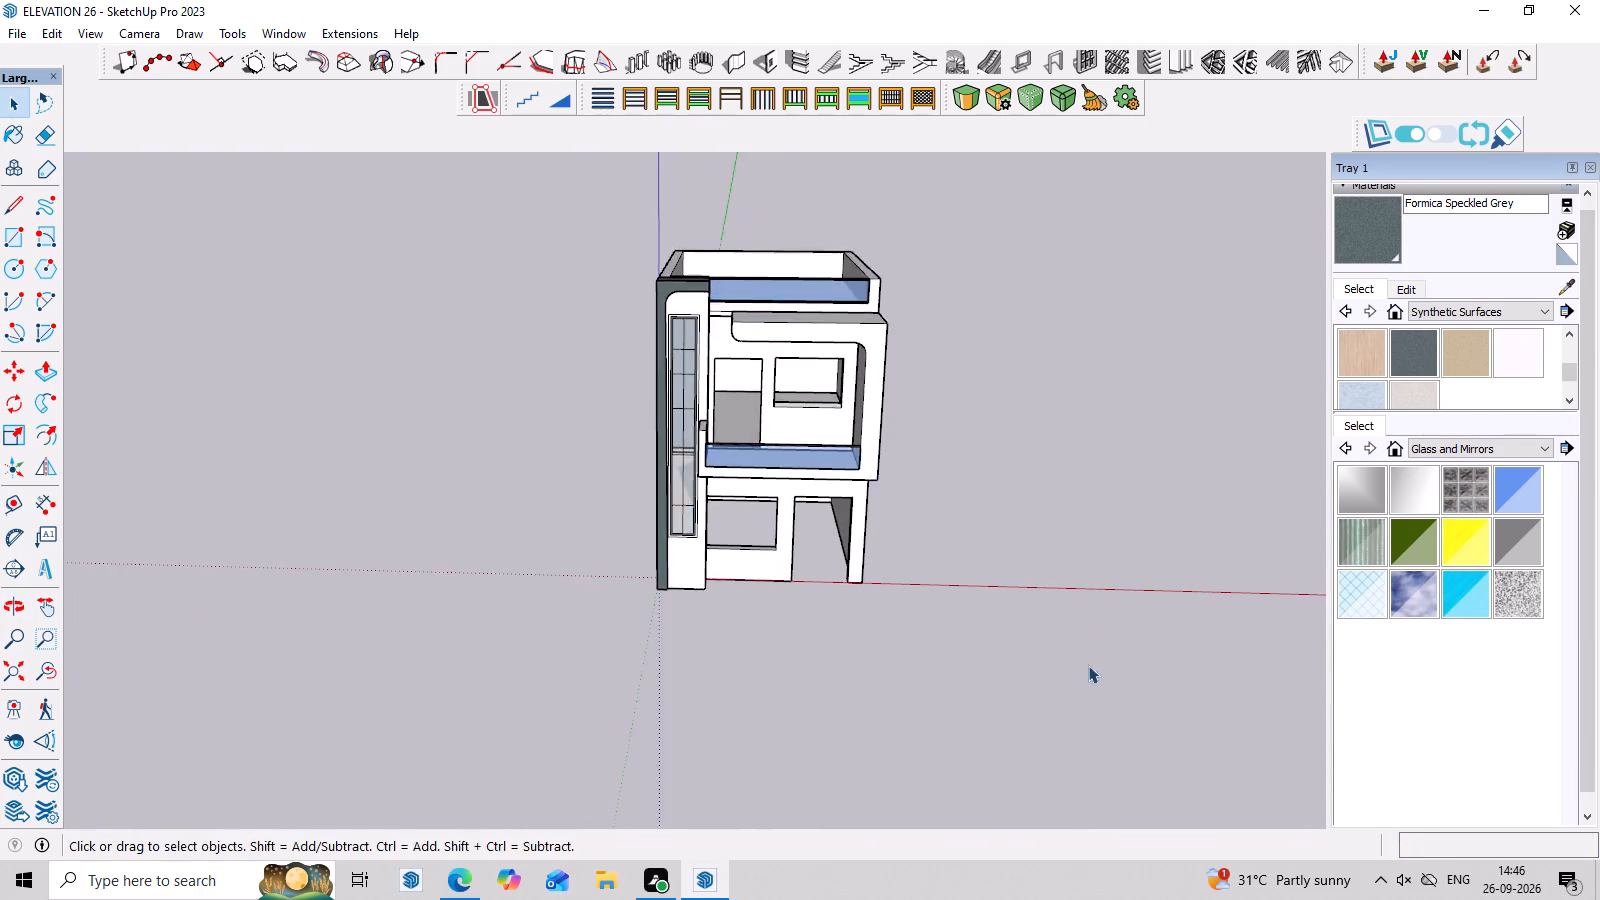
pyautogui.scroll(4, 1064, 570)
pyautogui.moveTo(1028, 625); pyautogui.dragTo(1046, 590, button='middle')
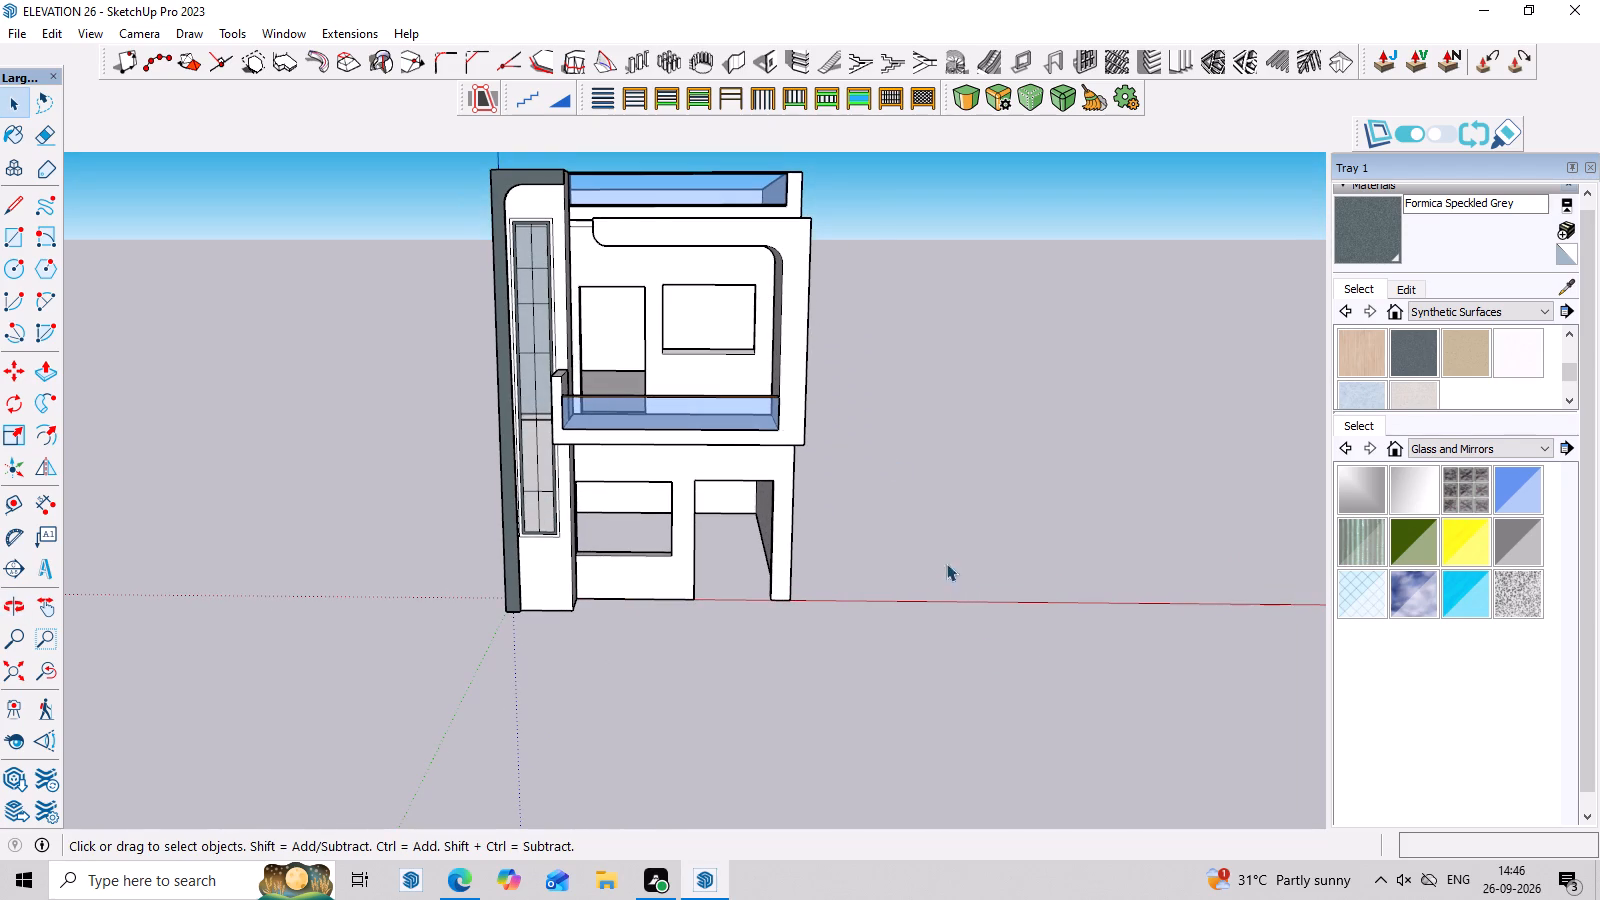
pyautogui.scroll(3, 628, 205)
pyautogui.moveTo(660, 527); pyautogui.dragTo(661, 434, button='middle')
pyautogui.scroll(2, 729, 607)
pyautogui.moveTo(792, 713); pyautogui.dragTo(803, 666, button='middle')
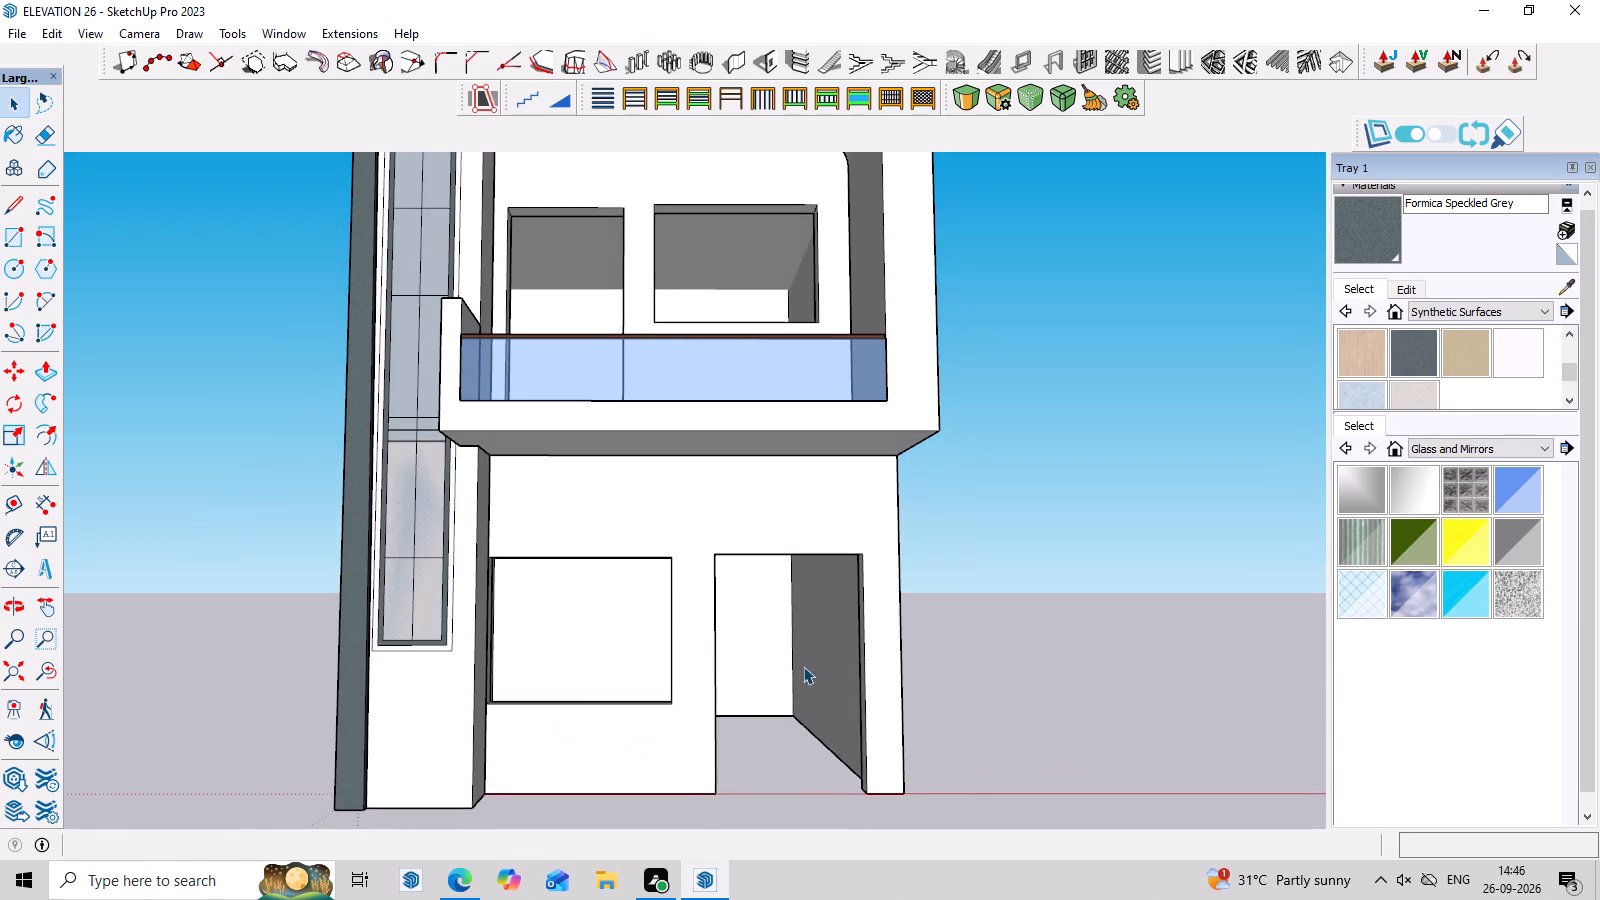
# Switch to the 3D Warehouse page in Edge, clear the search text and look through the WINDOW model results.
pyautogui.click(459, 893)
pyautogui.click(395, 10)
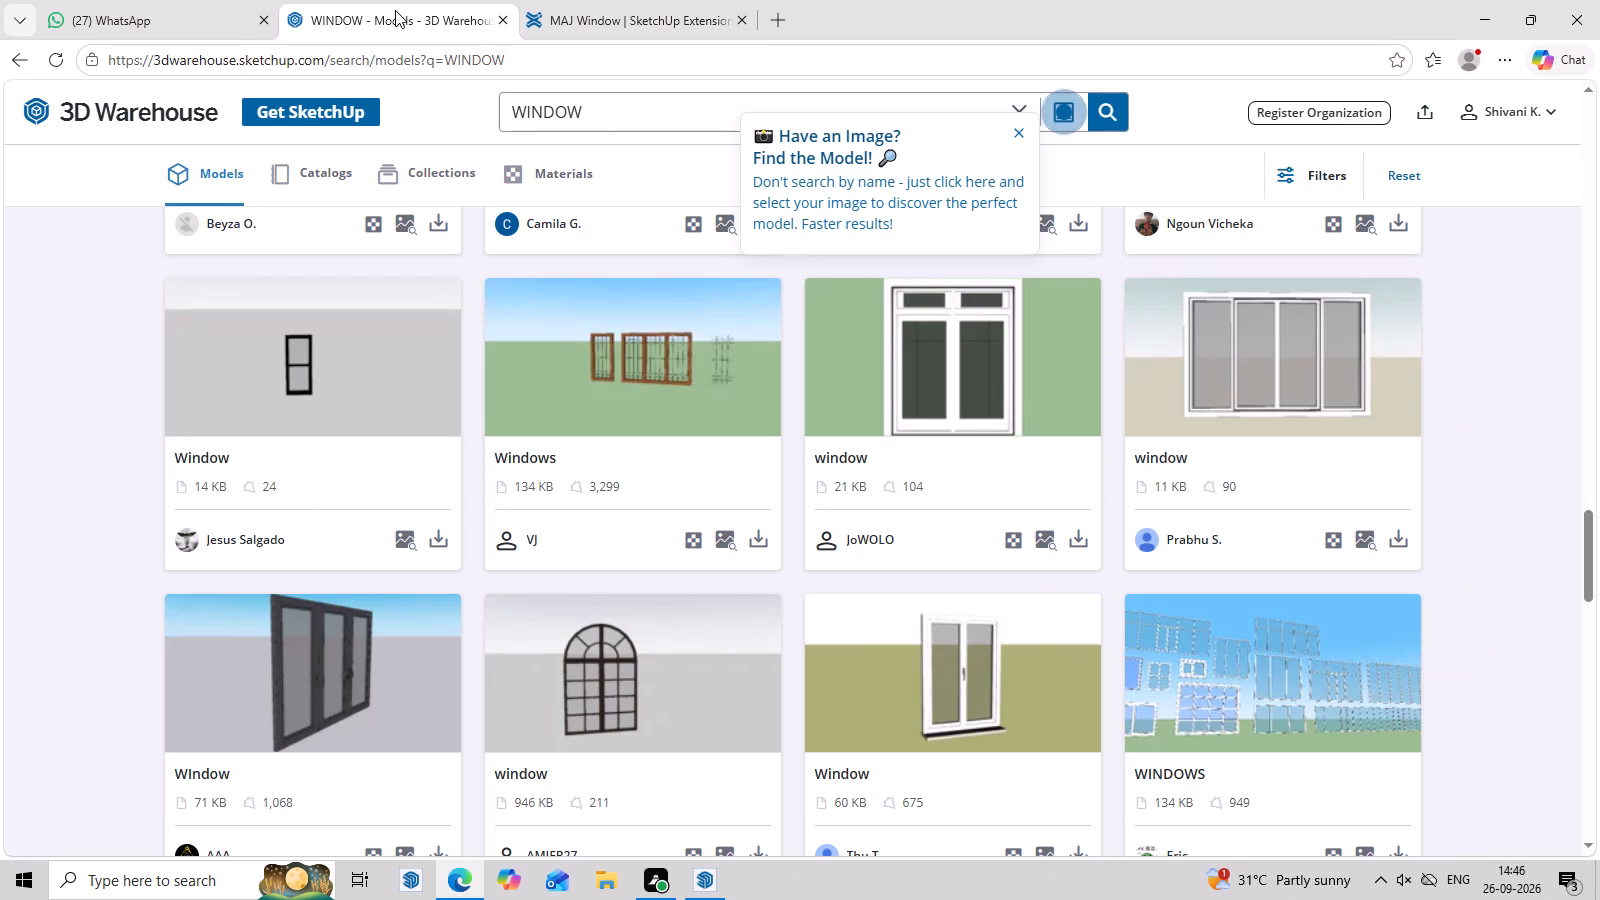
pyautogui.click(613, 114)
pyautogui.press('BackSpace')
pyautogui.press('BackSpace')
pyautogui.press('BackSpace')
pyautogui.press('BackSpace')
pyautogui.press('BackSpace')
pyautogui.press('BackSpace')
pyautogui.press('BackSpace')
pyautogui.press('BackSpace')
pyautogui.press('BackSpace')
pyautogui.press('BackSpace')
pyautogui.press('BackSpace')
pyautogui.press('BackSpace')
pyautogui.press('BackSpace')
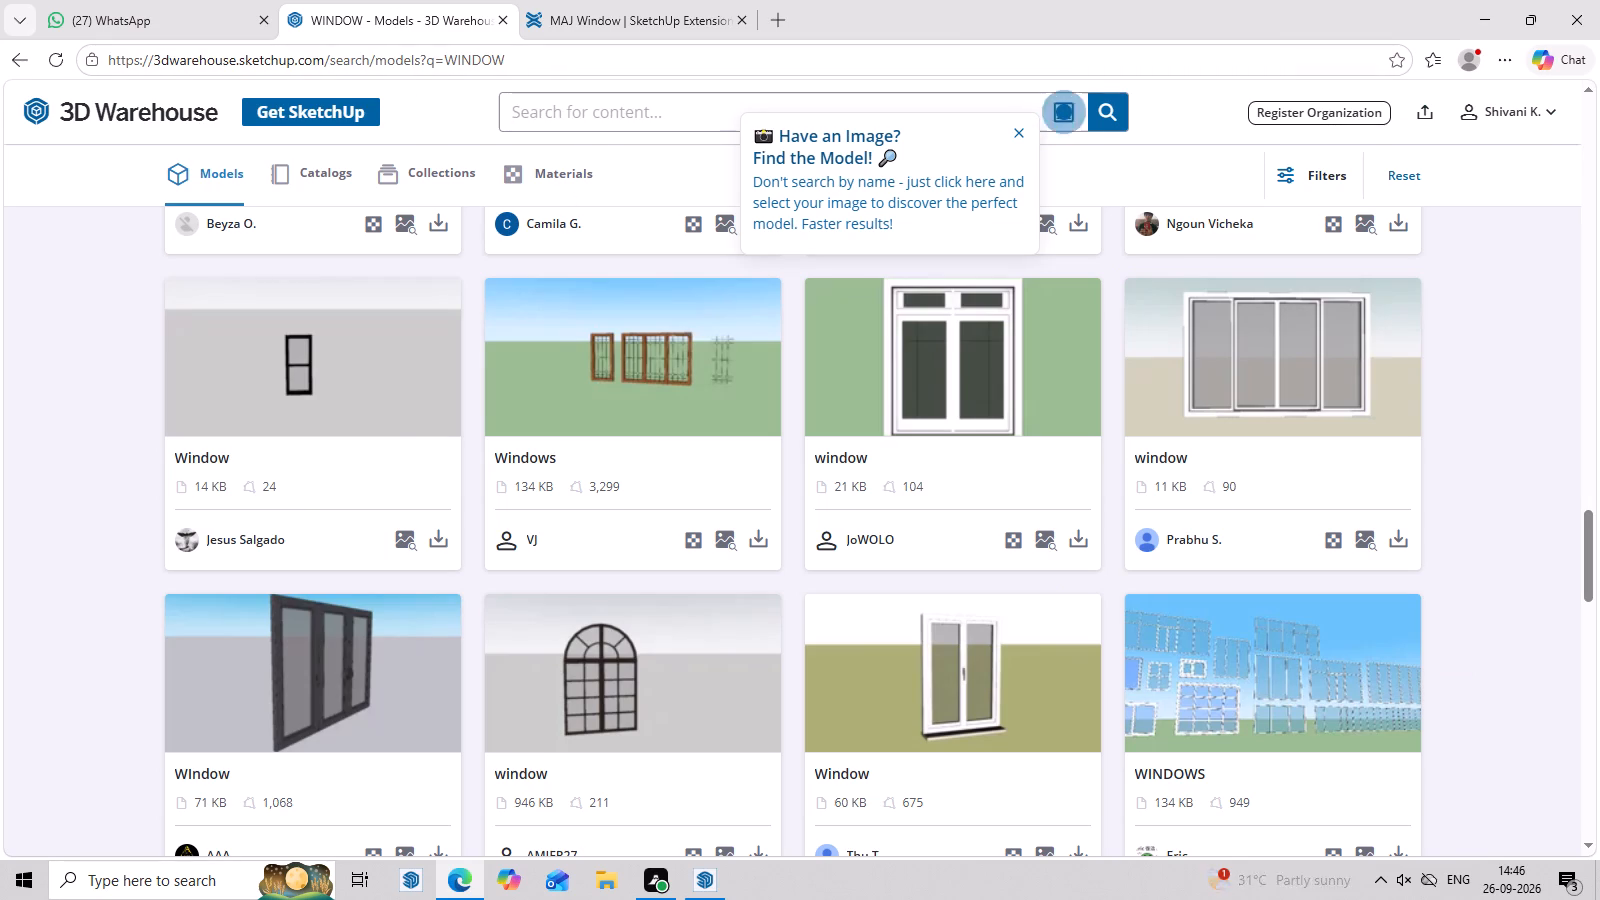
pyautogui.scroll(-12, 744, 693)
pyautogui.scroll(-3, 815, 597)
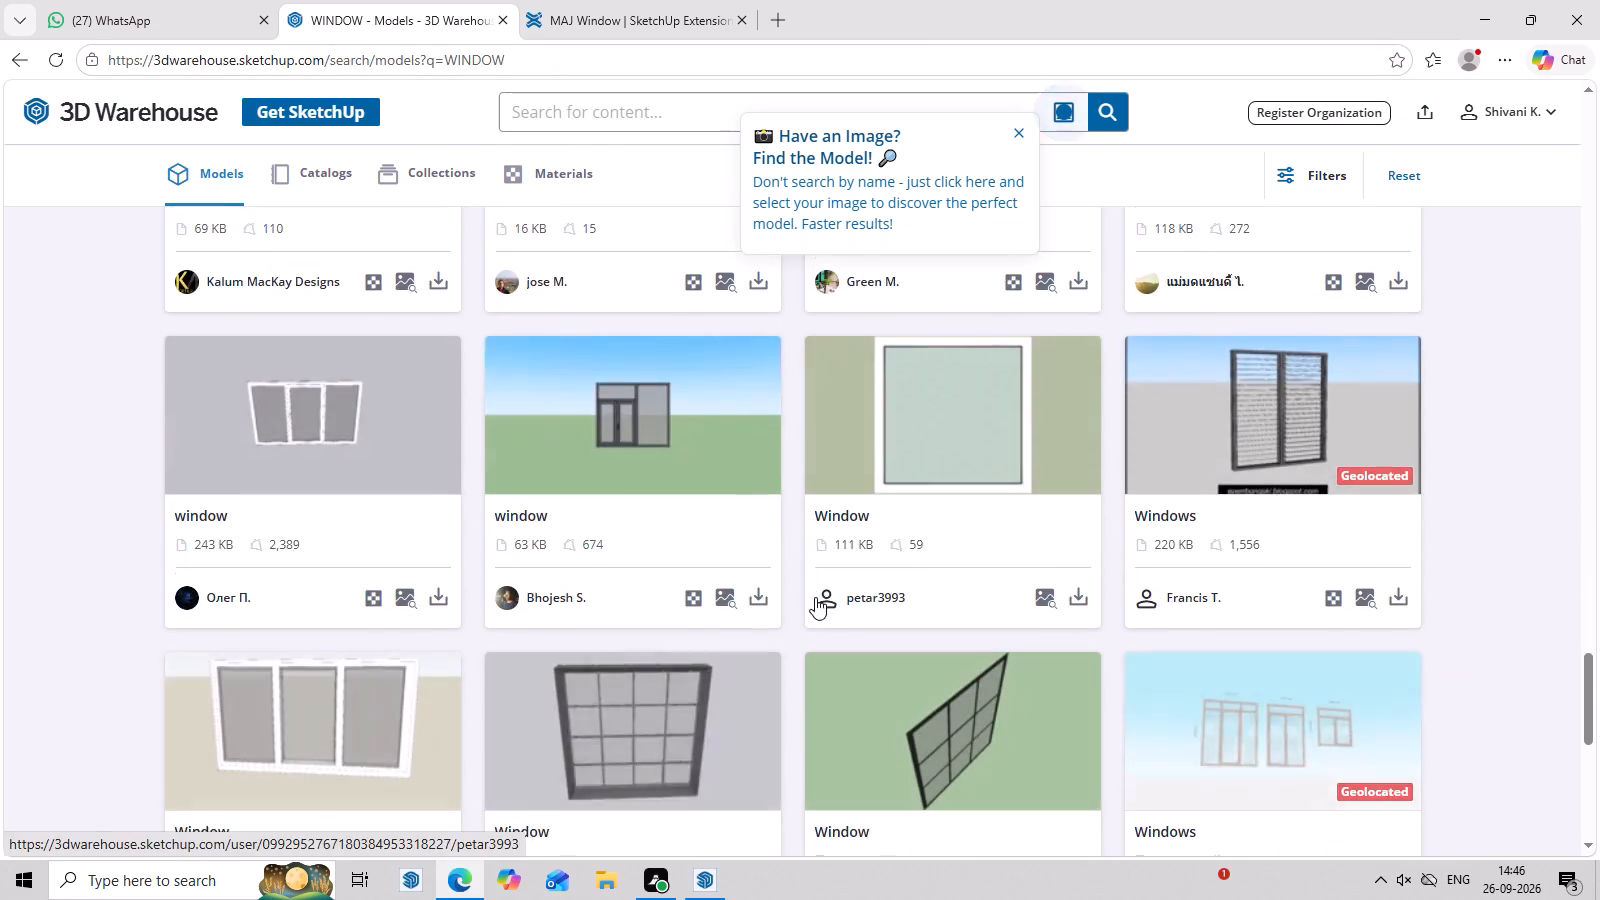
pyautogui.scroll(-3, 501, 504)
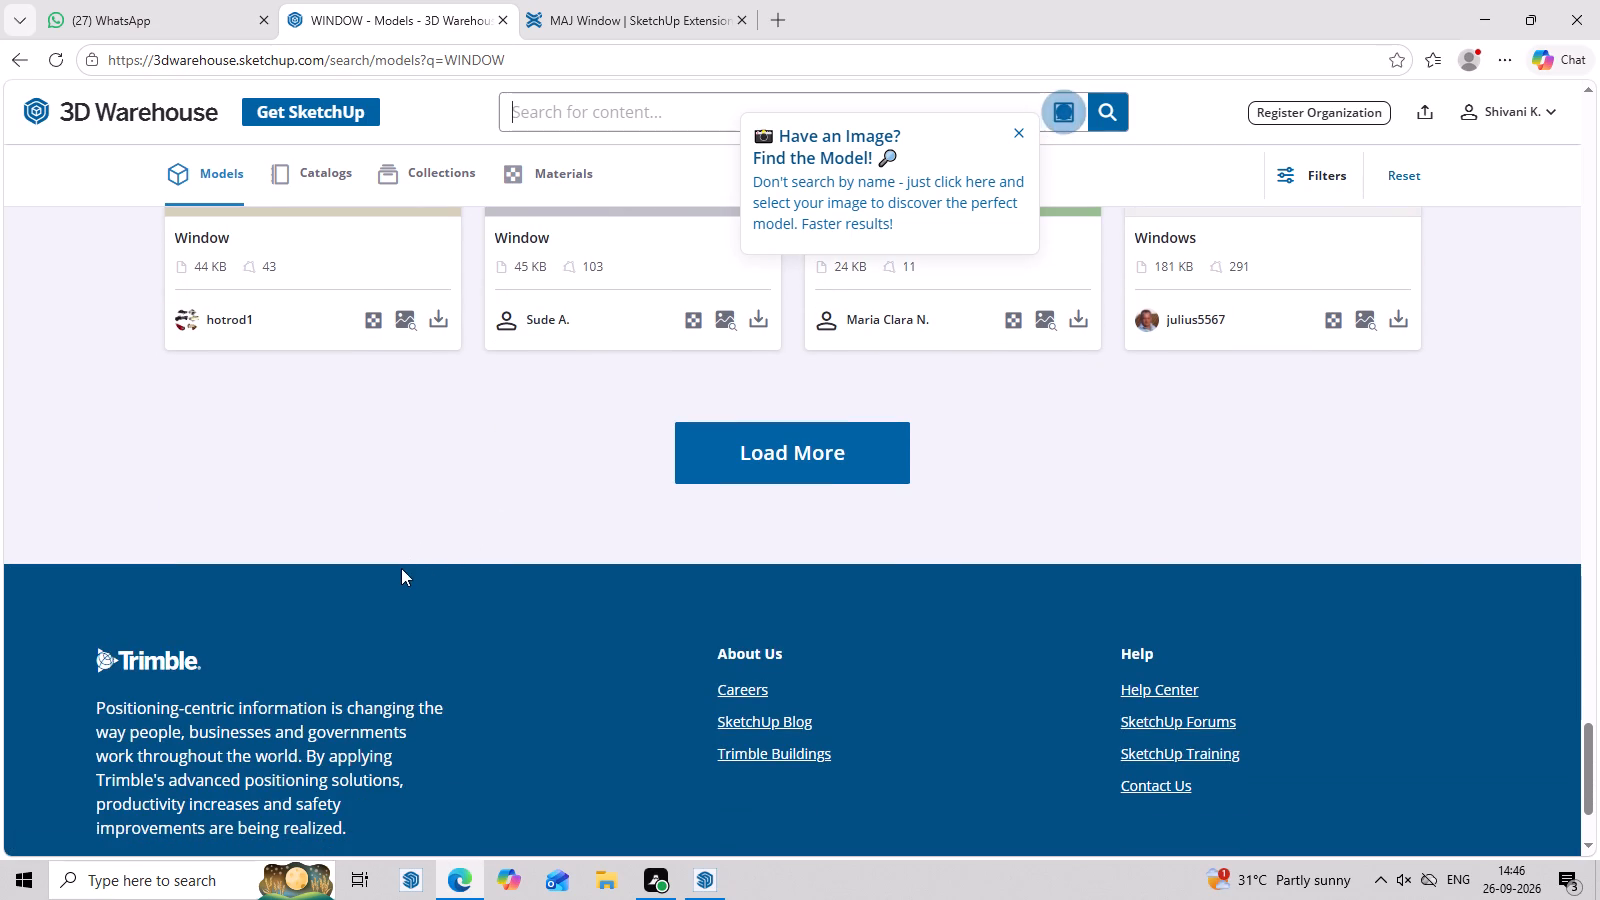
pyautogui.scroll(7, 522, 80)
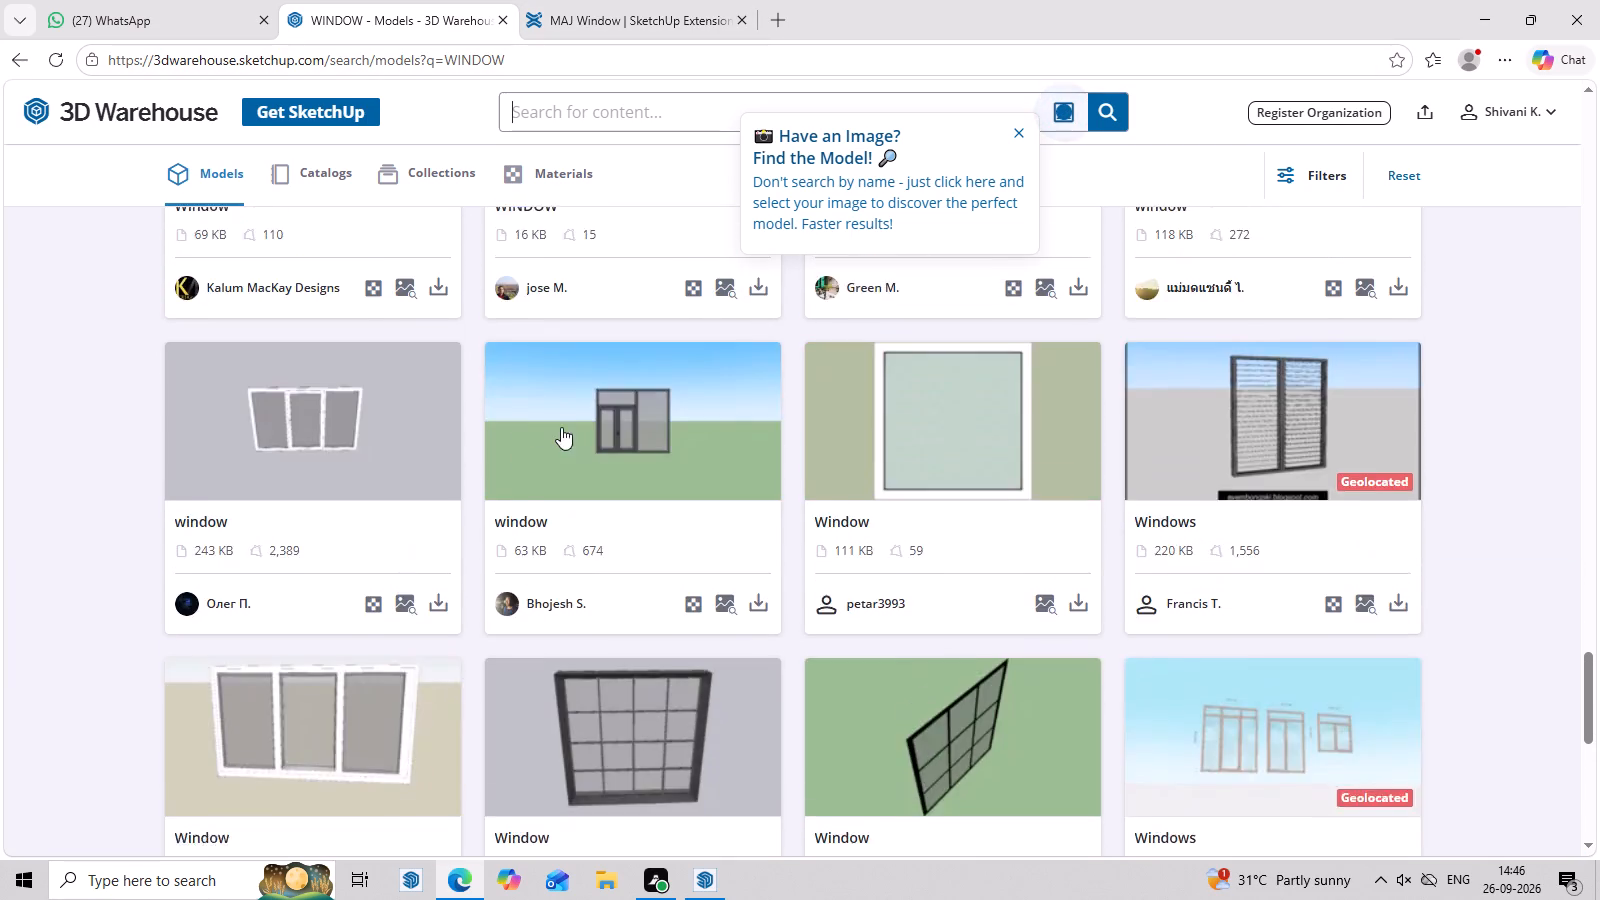
pyautogui.scroll(2, 561, 427)
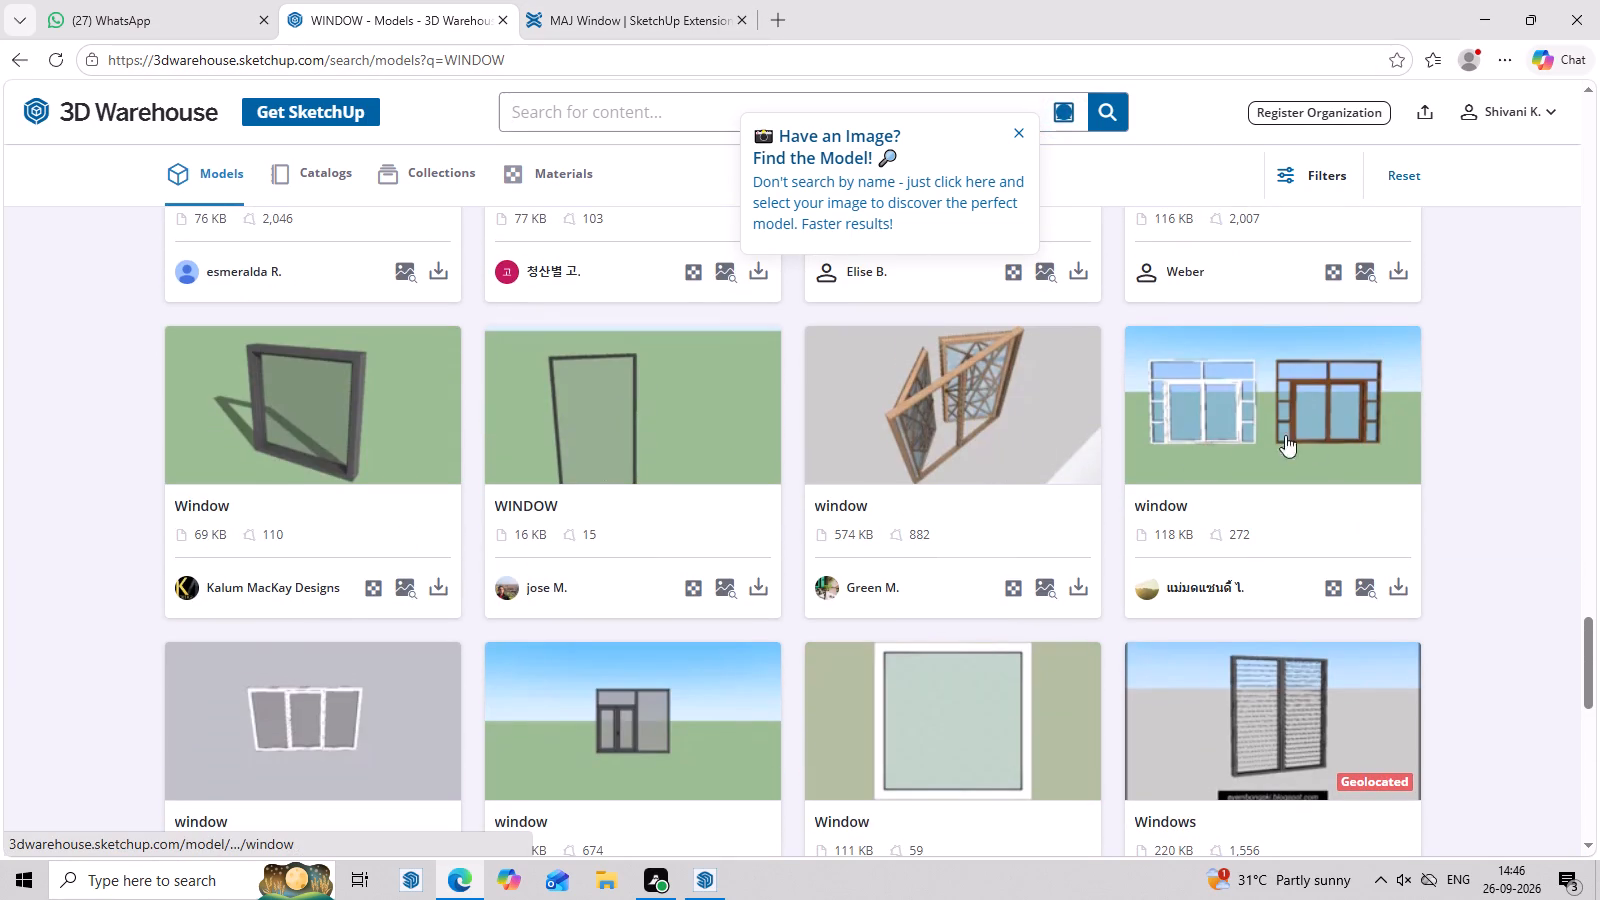
# View the model page showing white and brown sliding windows, and return to the search results.
pyautogui.moveTo(1273, 395); pyautogui.dragTo(1275, 377)
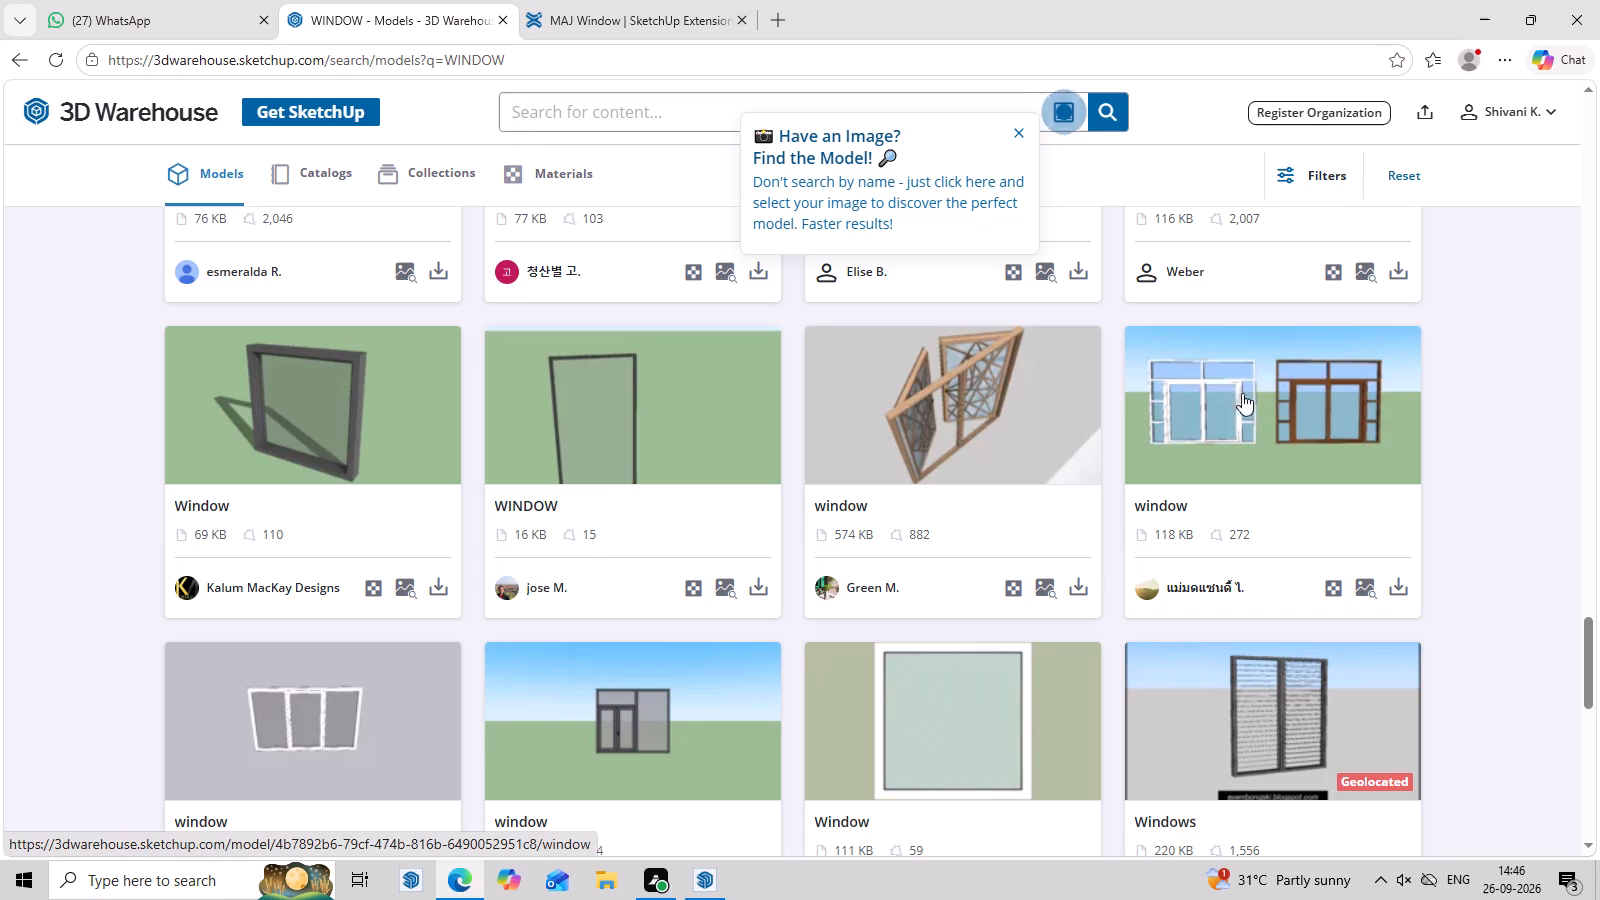
pyautogui.doubleClick(1223, 393)
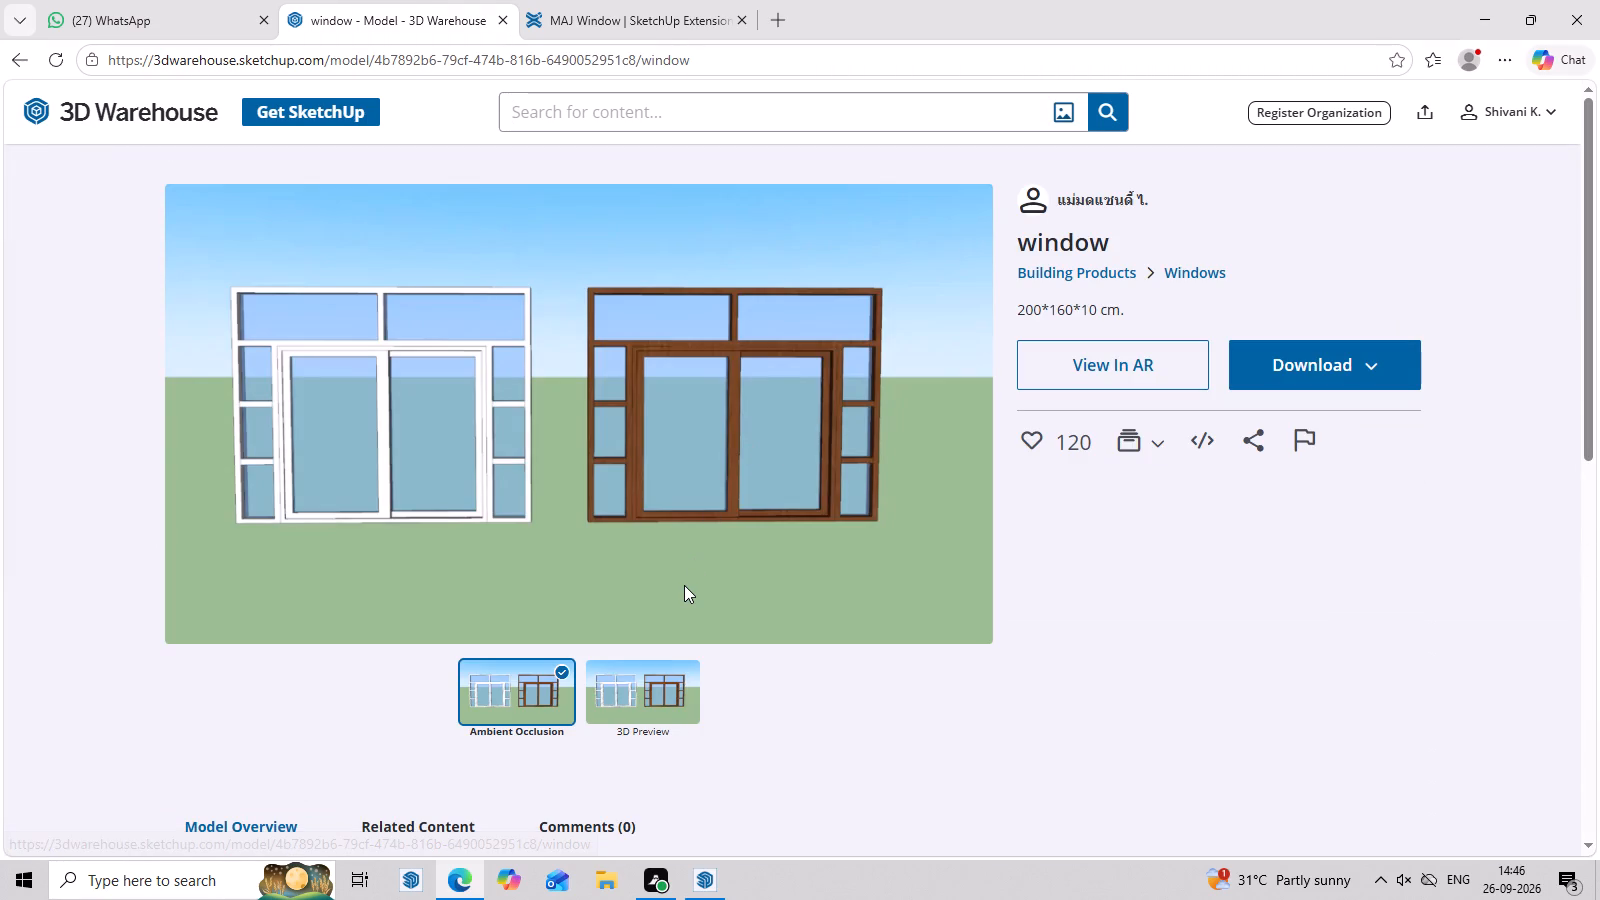
pyautogui.click(11, 60)
# Find the two-pane blue-glass window model tagged #window #jendela #slider and download it as a SketchUp file.
pyautogui.scroll(6, 547, 453)
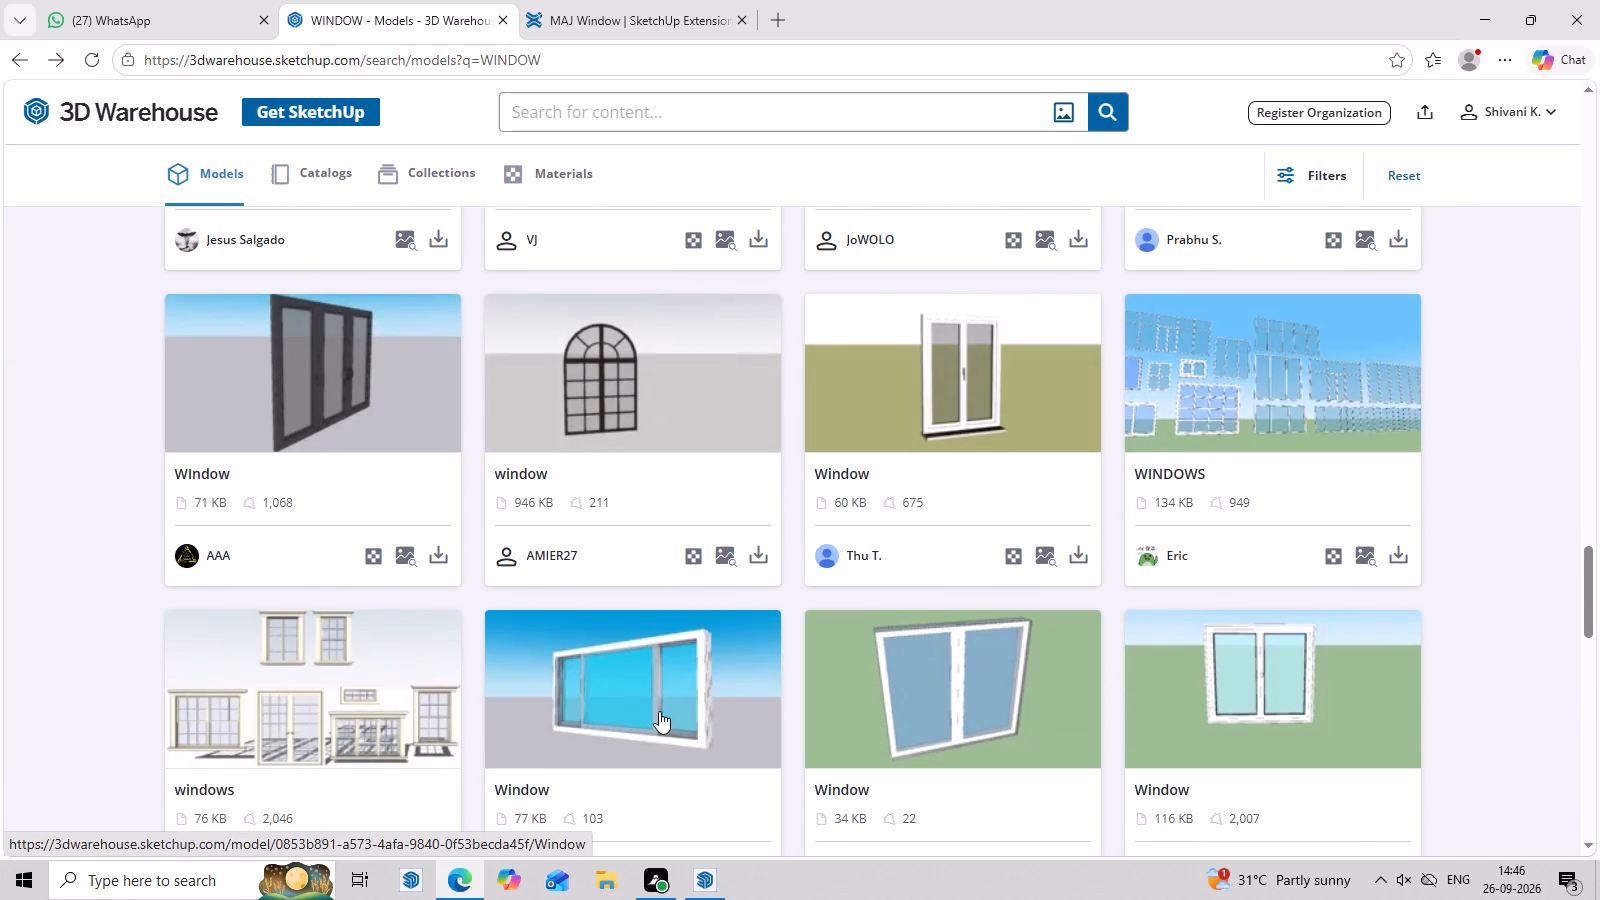
pyautogui.scroll(3, 659, 711)
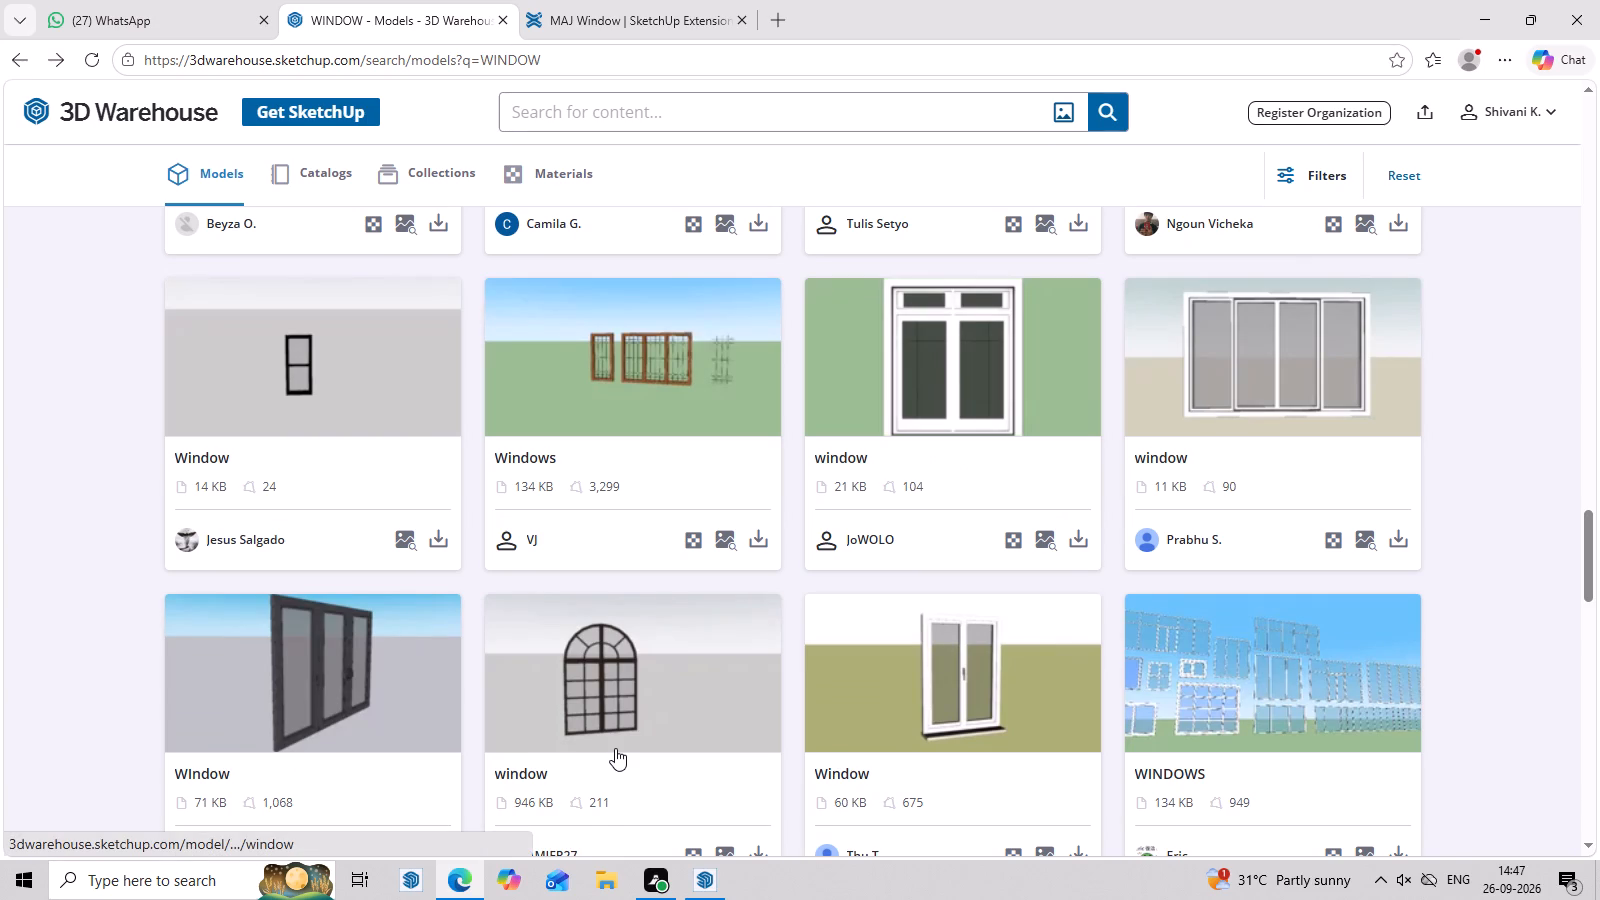
pyautogui.scroll(2, 617, 711)
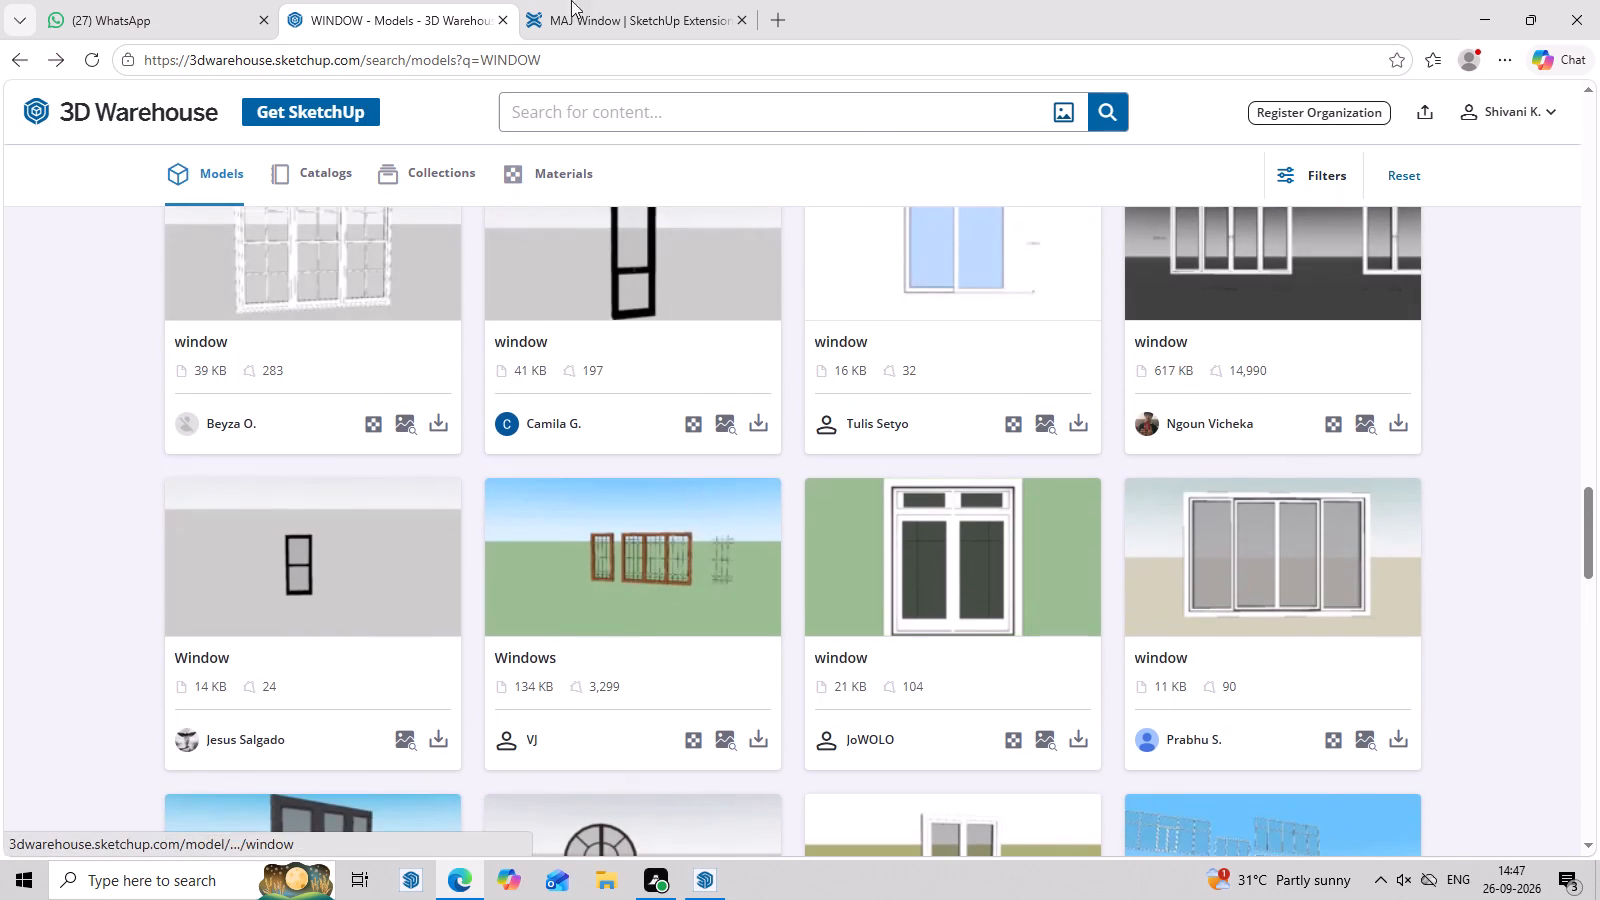
pyautogui.scroll(3, 441, 358)
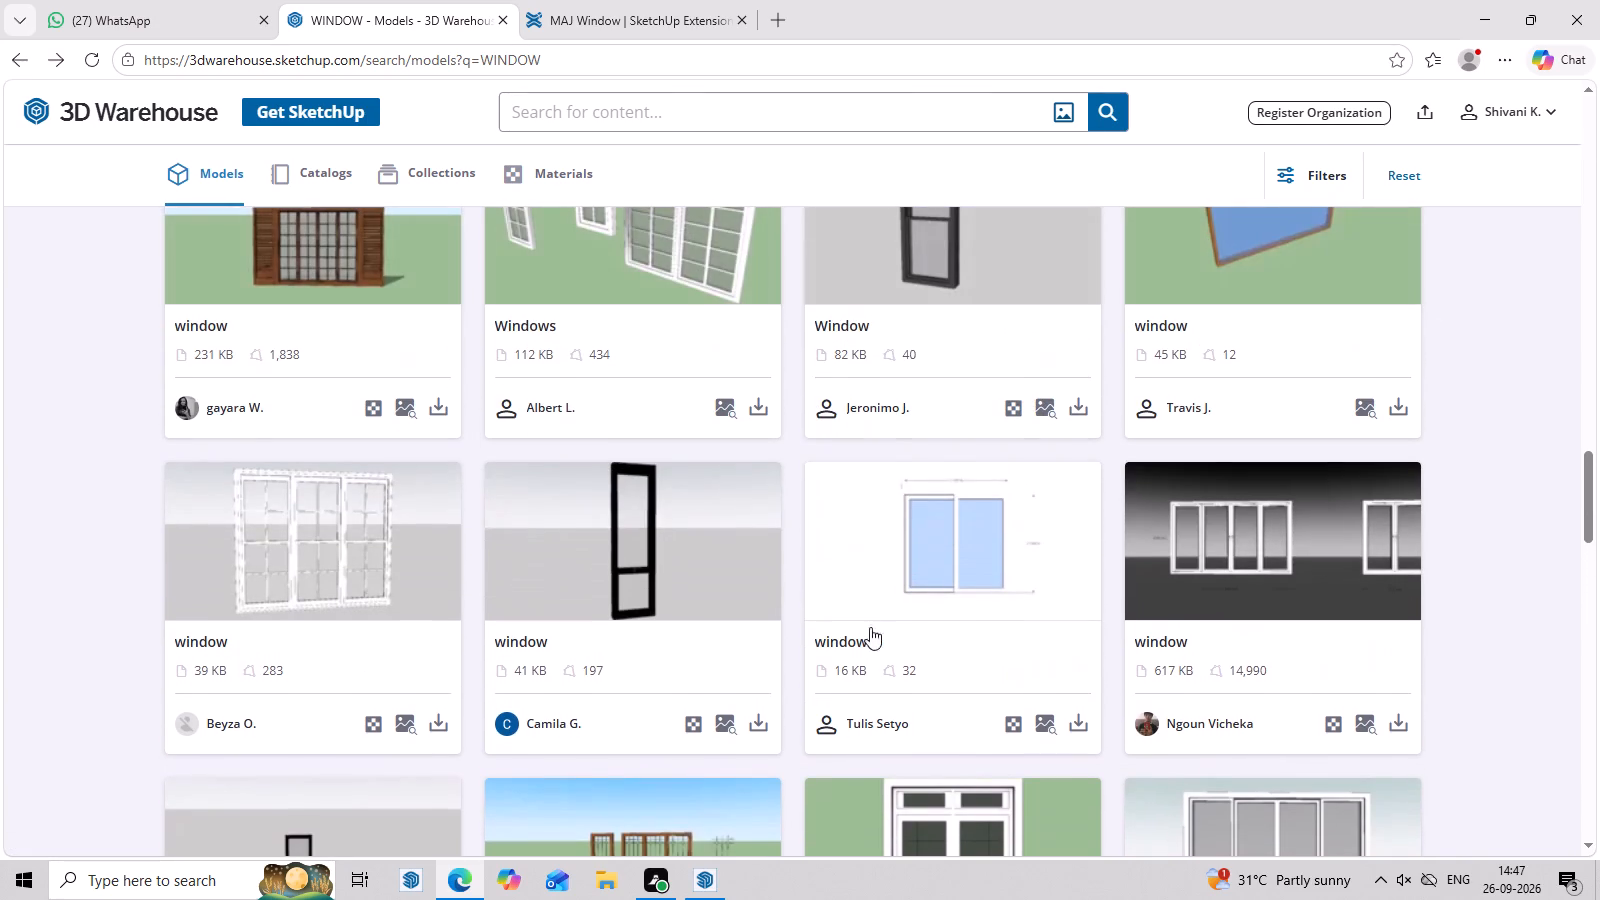
pyautogui.click(984, 517)
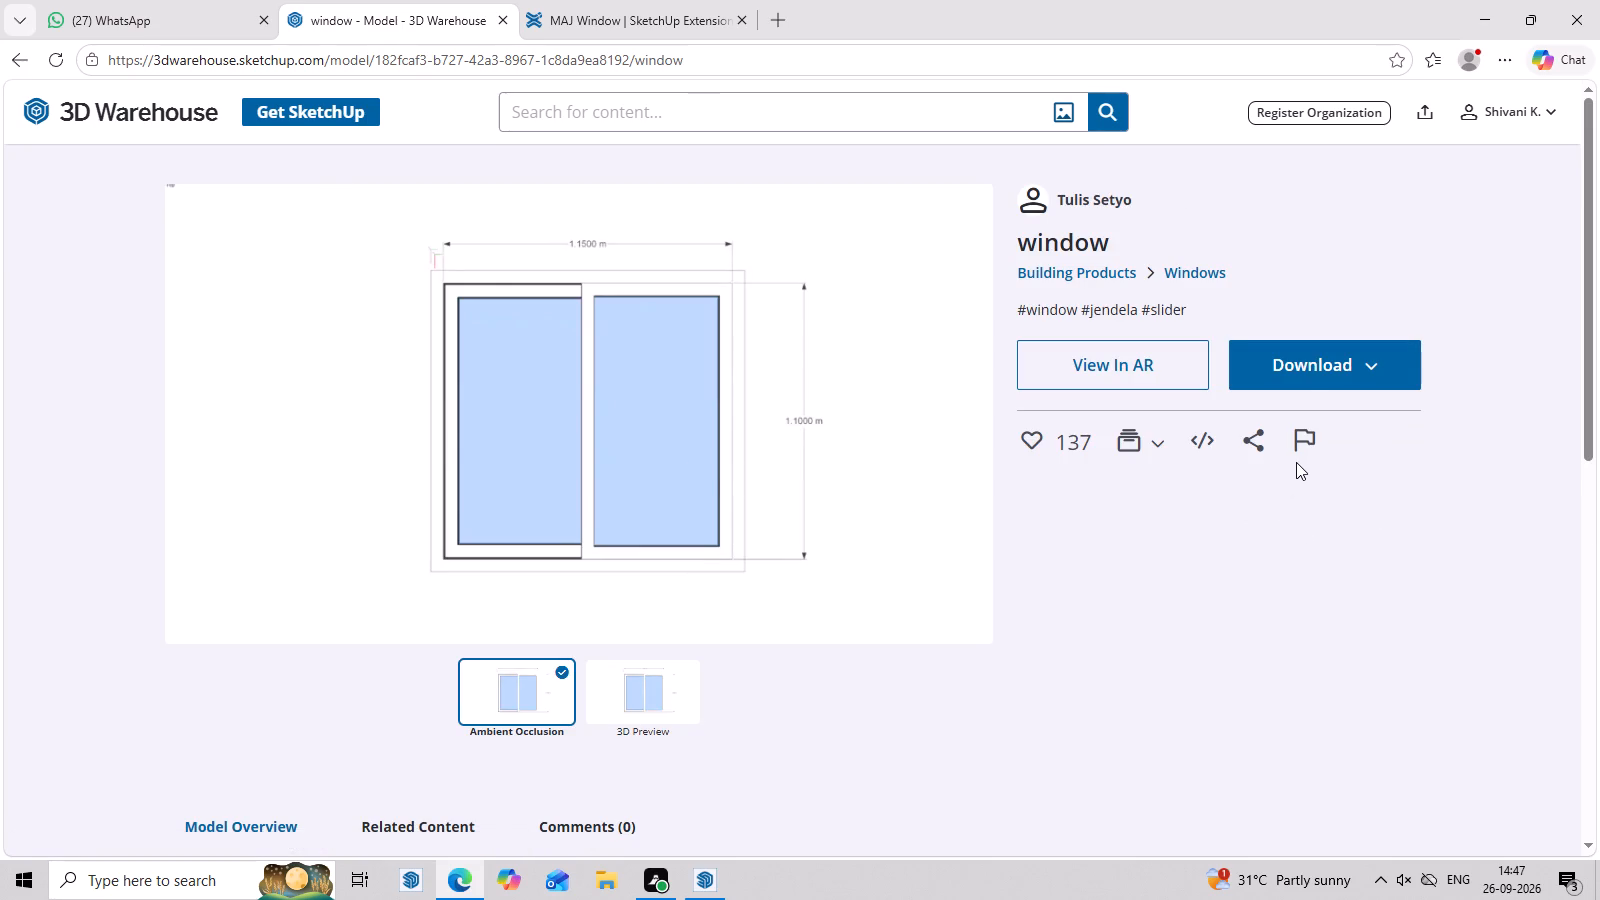
pyautogui.click(1300, 380)
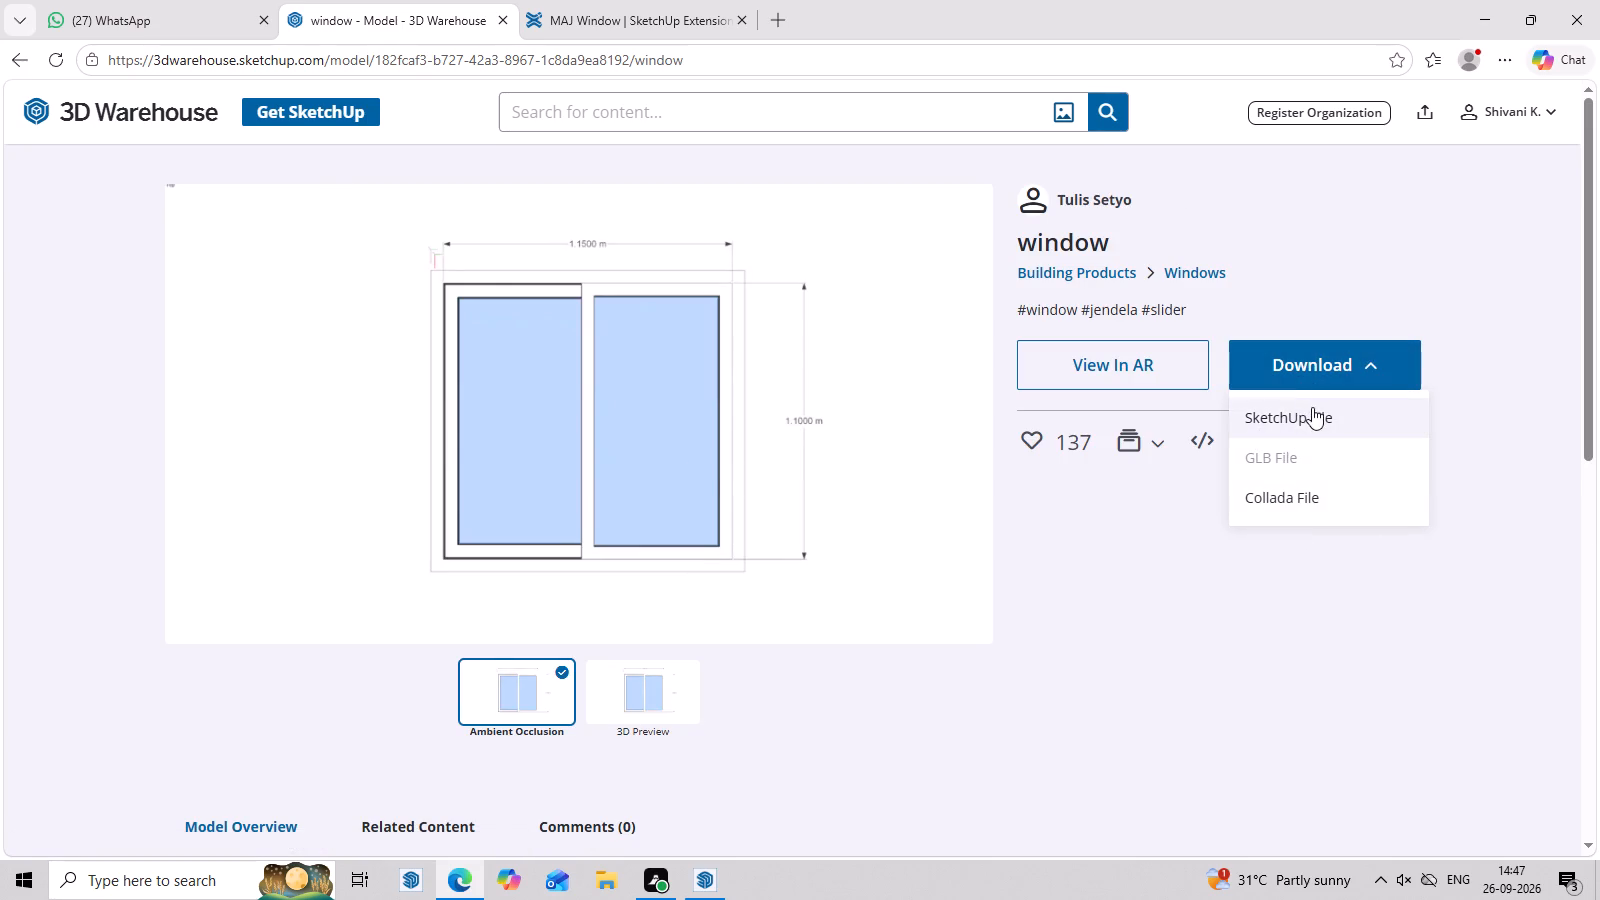
pyautogui.click(1312, 407)
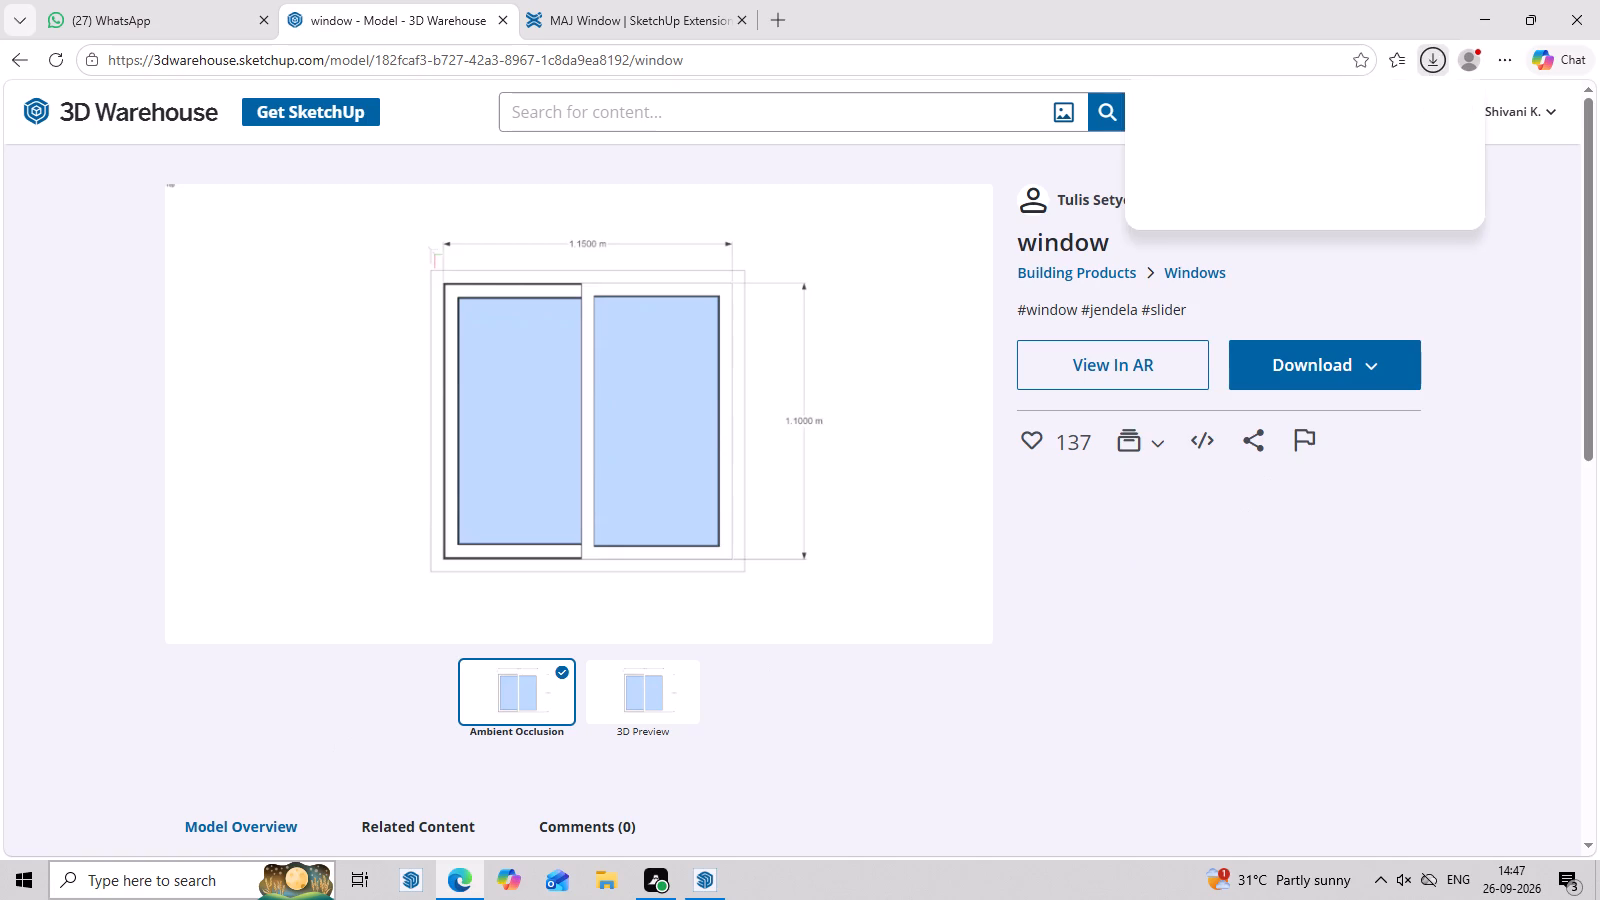
# Switch to SketchUp, import the downloaded 200x1200+jendela+slide+ window model and place it on the ground beside the house.
pyautogui.click(694, 880)
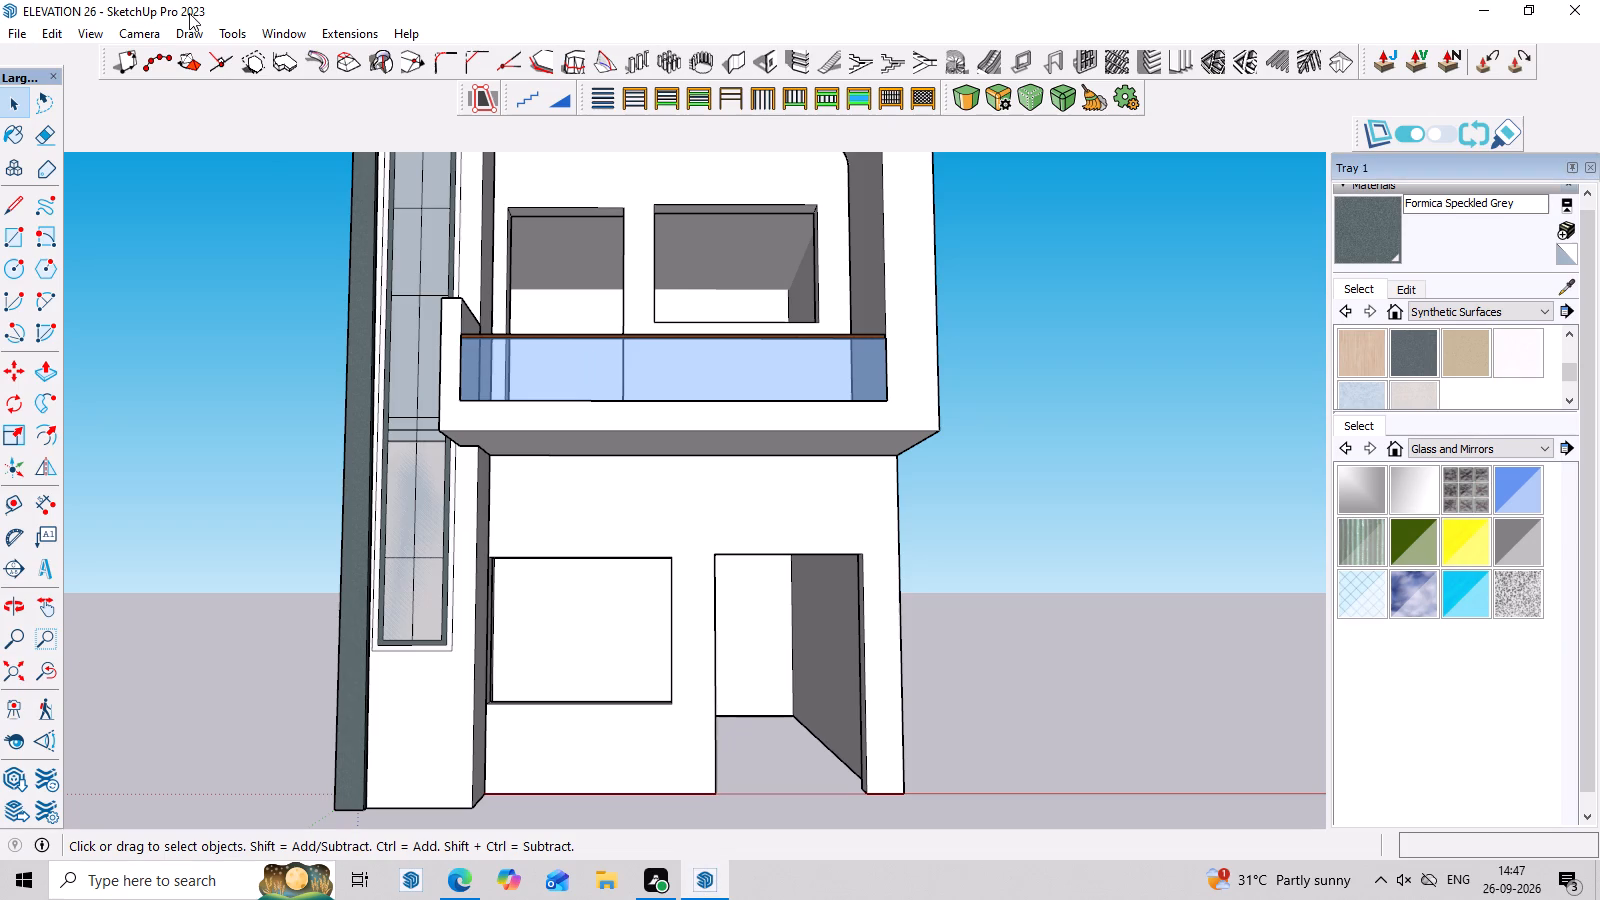
pyautogui.click(23, 33)
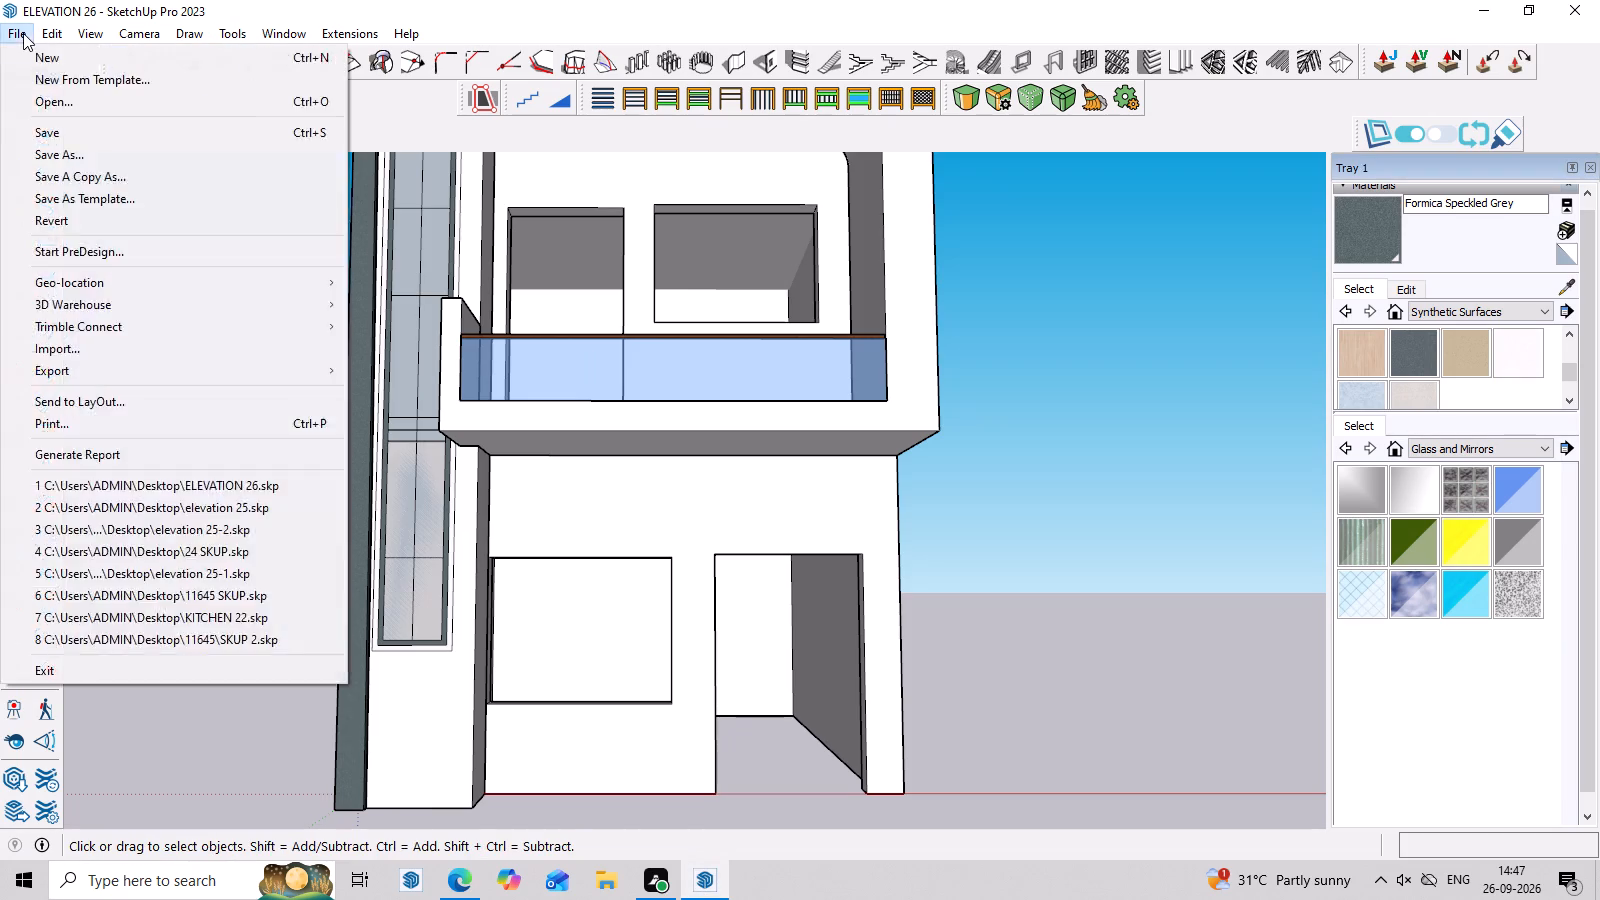
pyautogui.click(19, 40)
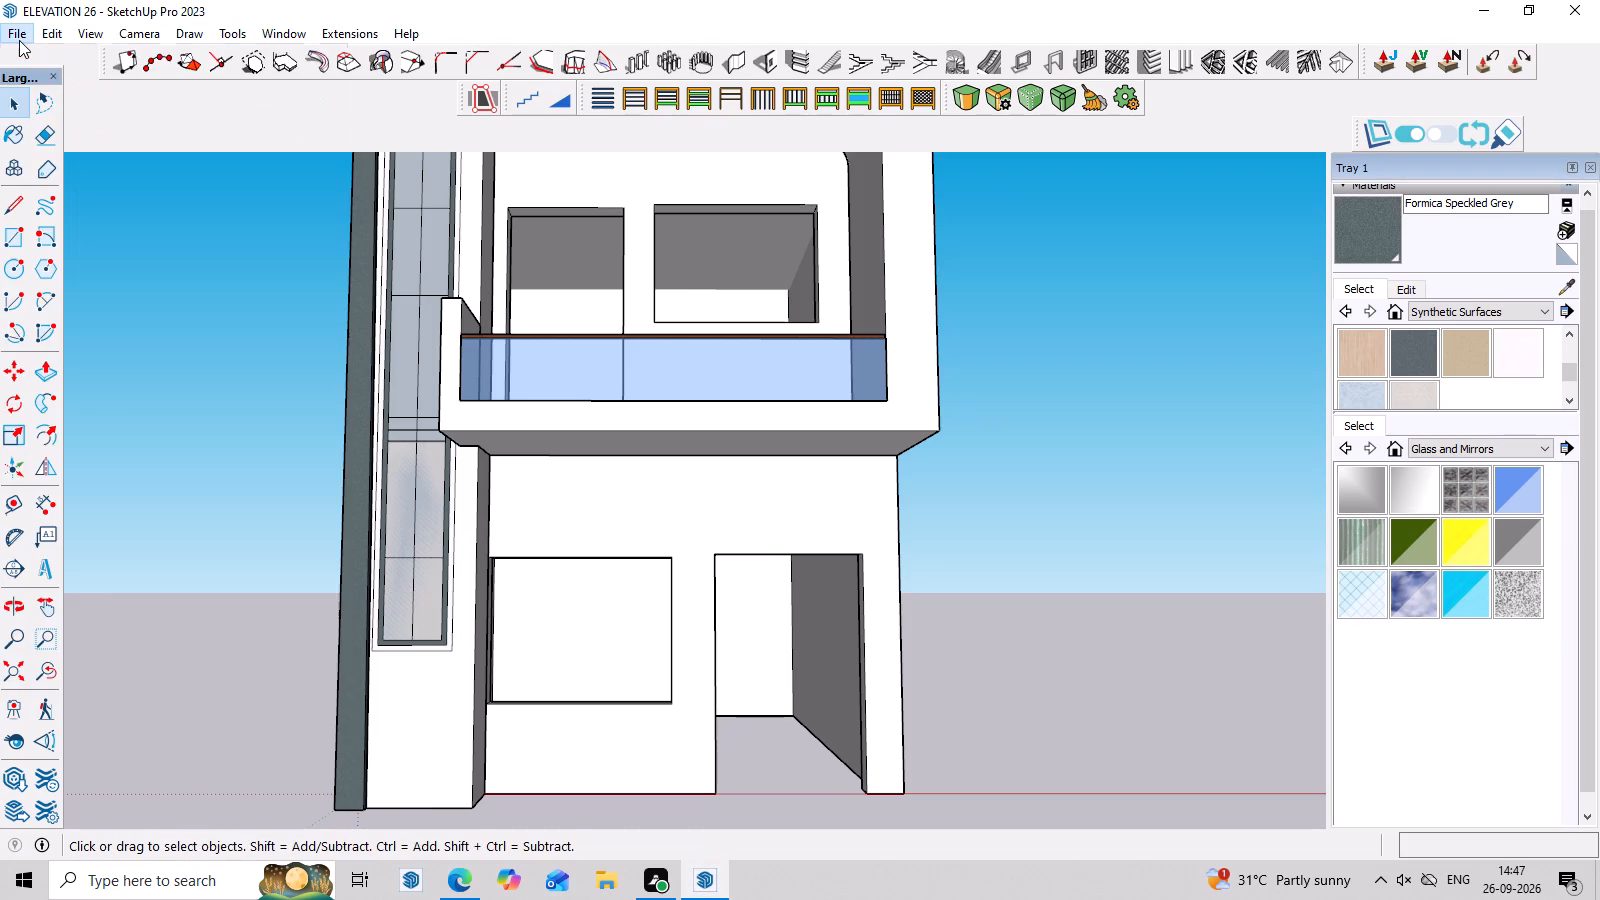
pyautogui.click(19, 29)
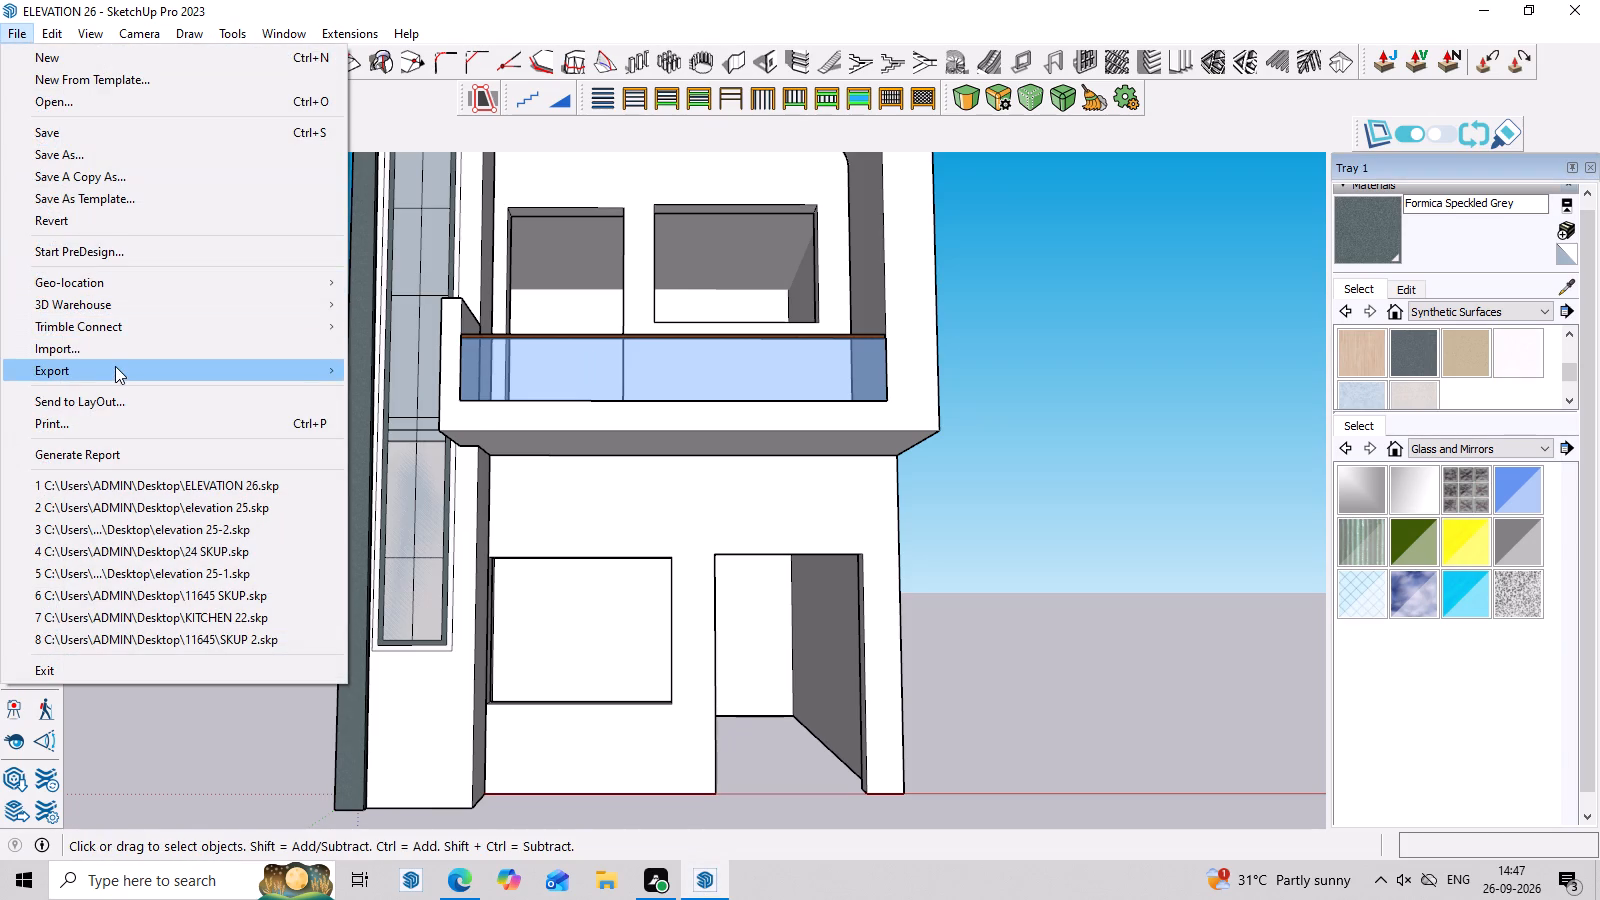
pyautogui.click(115, 367)
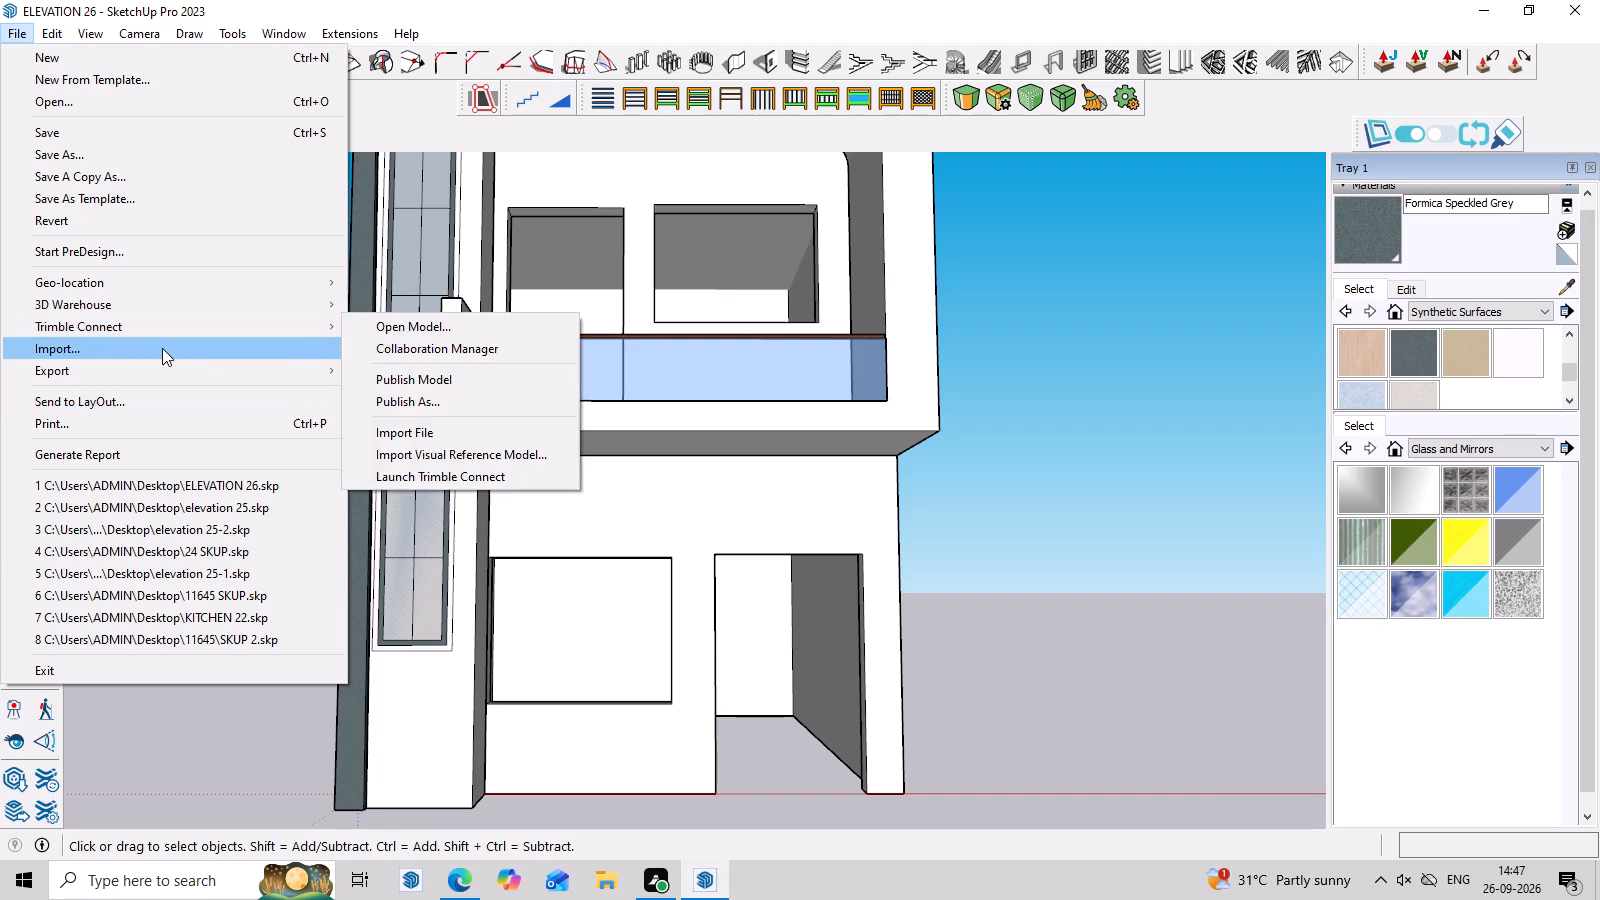
pyautogui.click(162, 348)
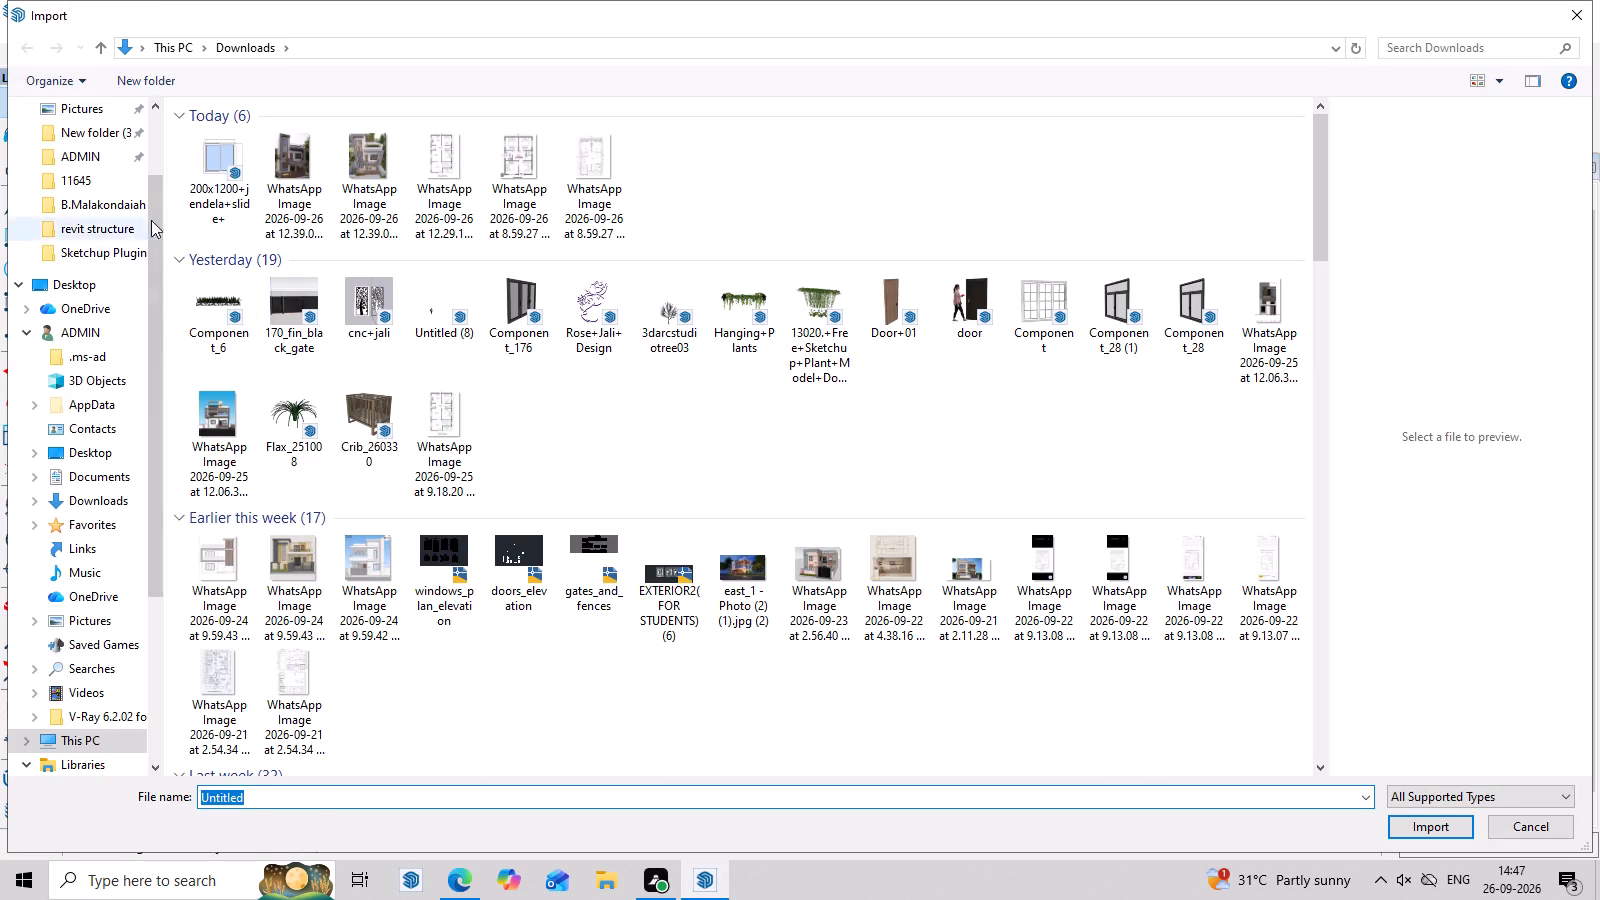
pyautogui.click(209, 162)
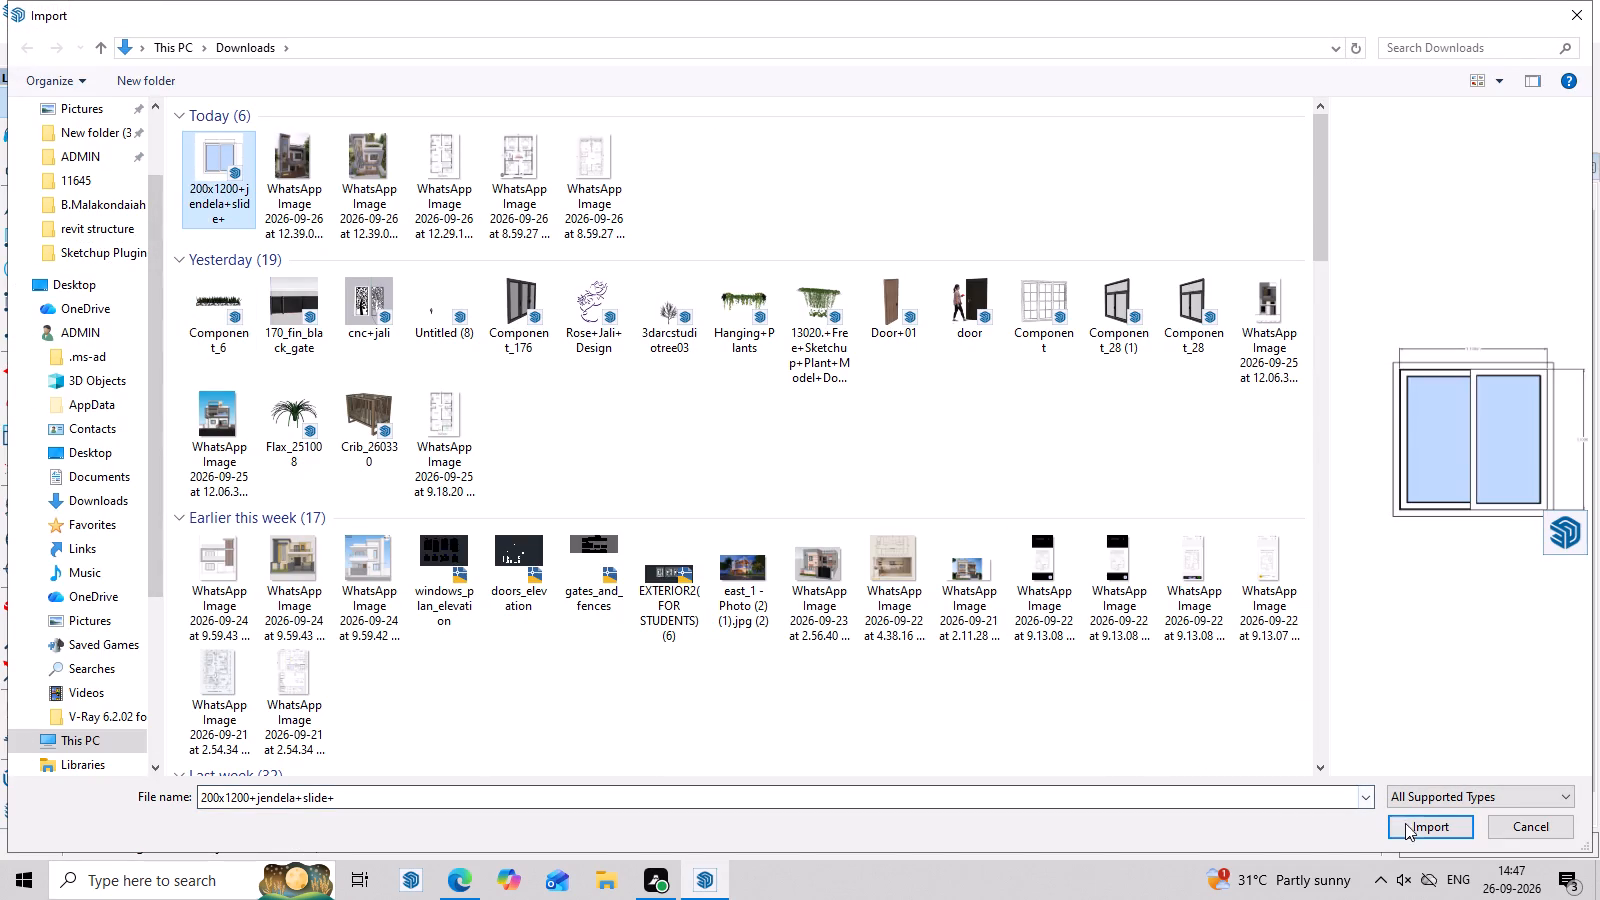
pyautogui.click(1408, 826)
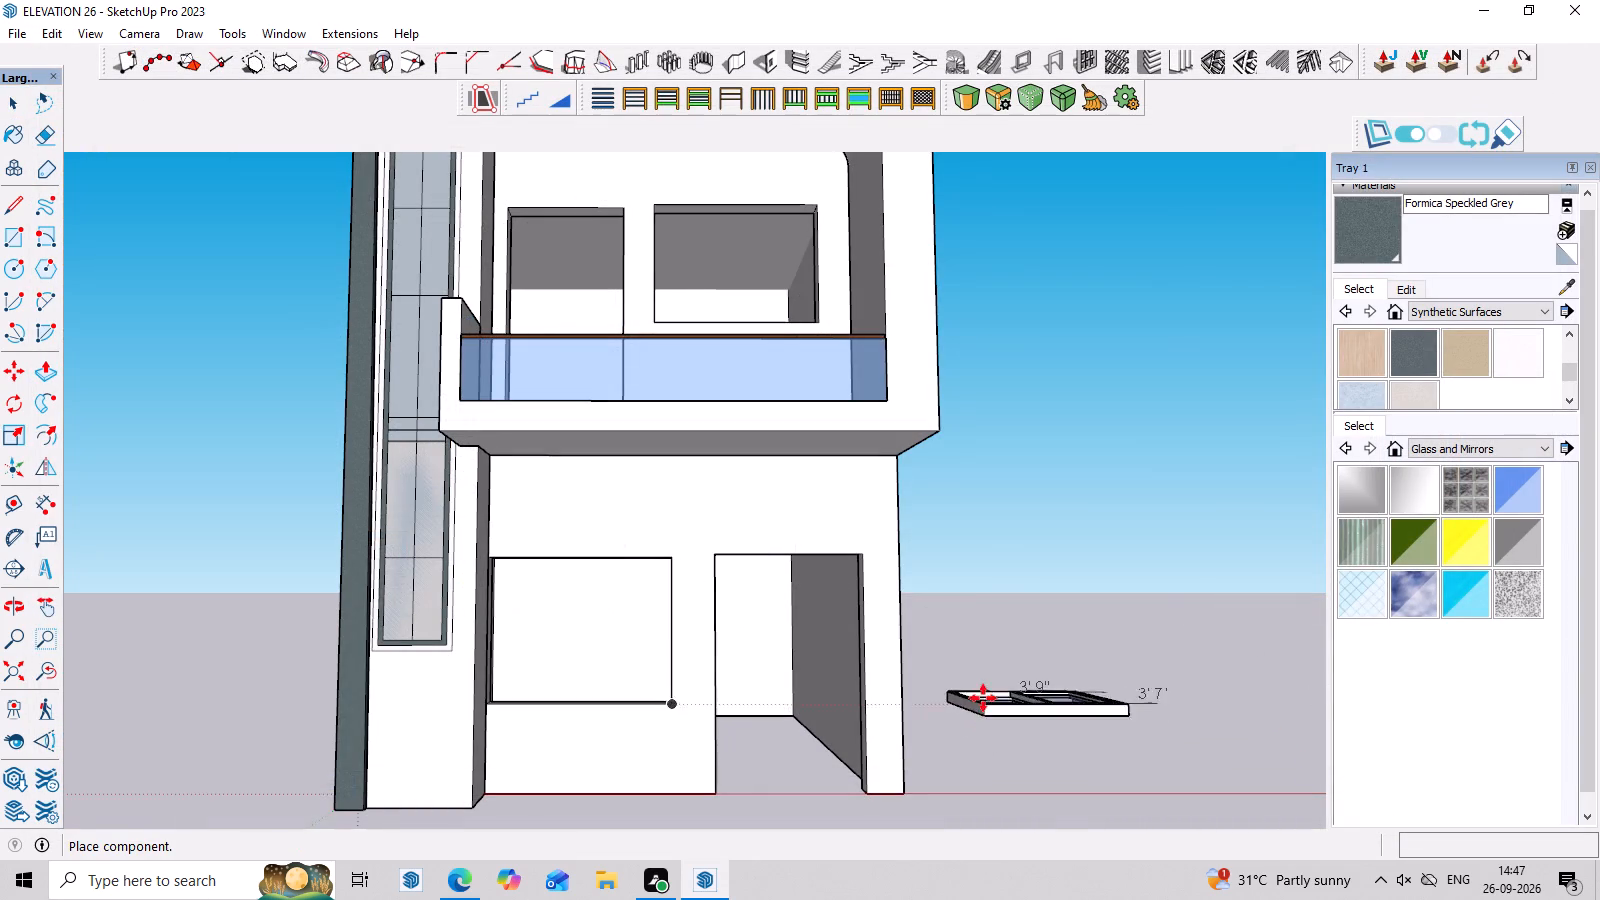
pyautogui.scroll(-3, 983, 698)
pyautogui.click(1005, 757)
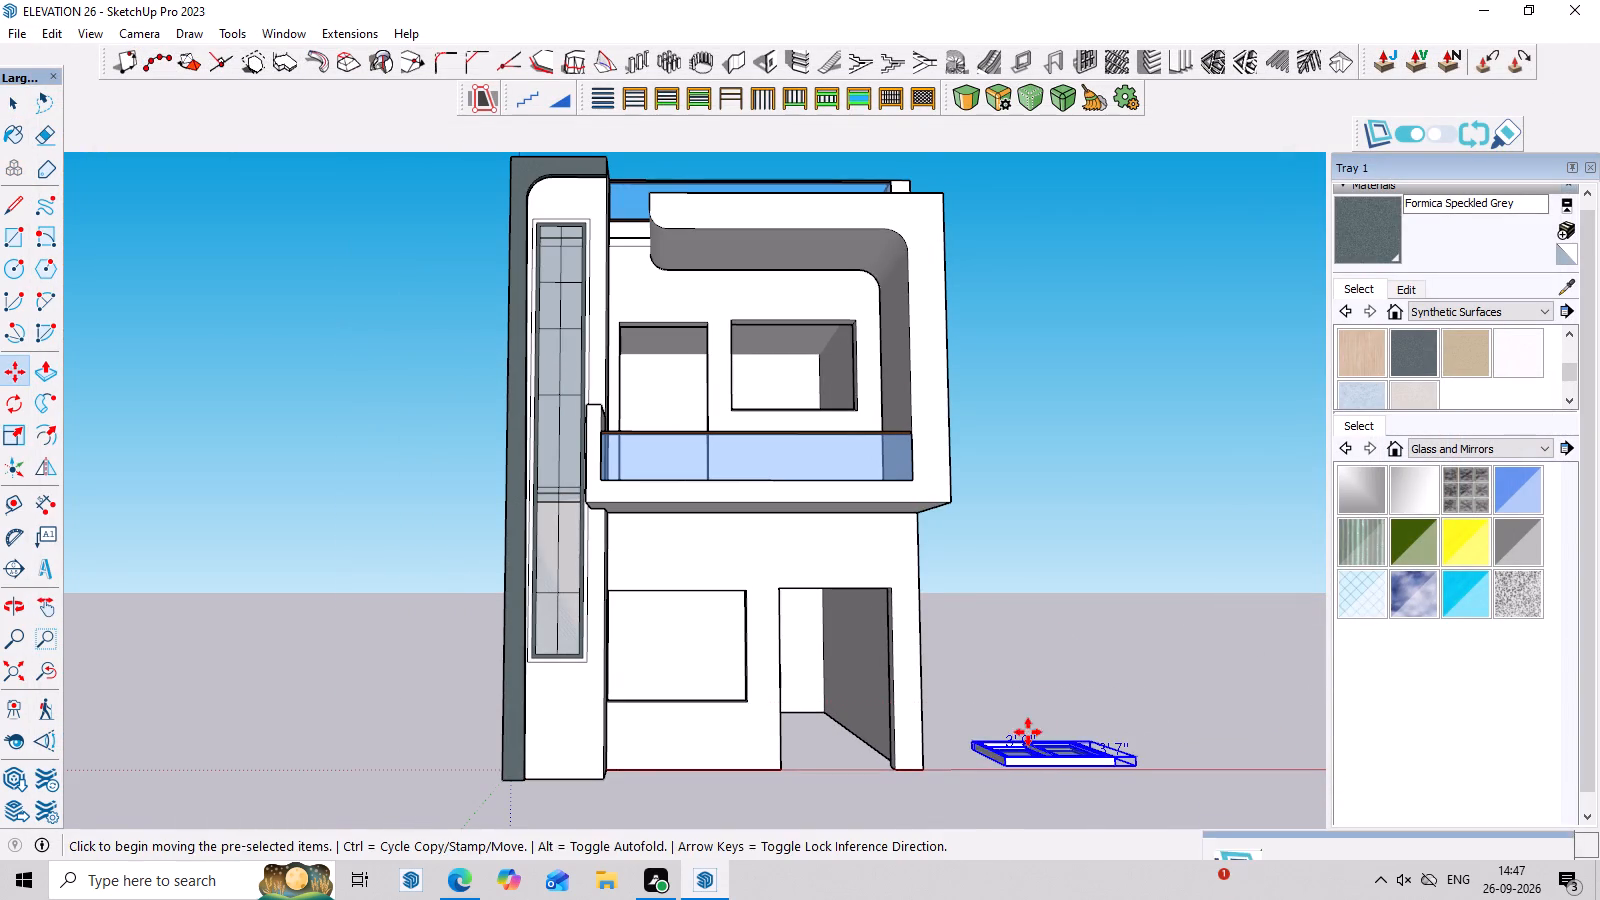
# Explode the imported sliding window component so its dimensions can be edited separately.
pyautogui.moveTo(1066, 648); pyautogui.dragTo(1069, 832, button='middle')
pyautogui.scroll(-7, 1093, 494)
pyautogui.moveTo(1098, 560); pyautogui.dragTo(1091, 756, button='middle')
pyautogui.scroll(3, 1151, 546)
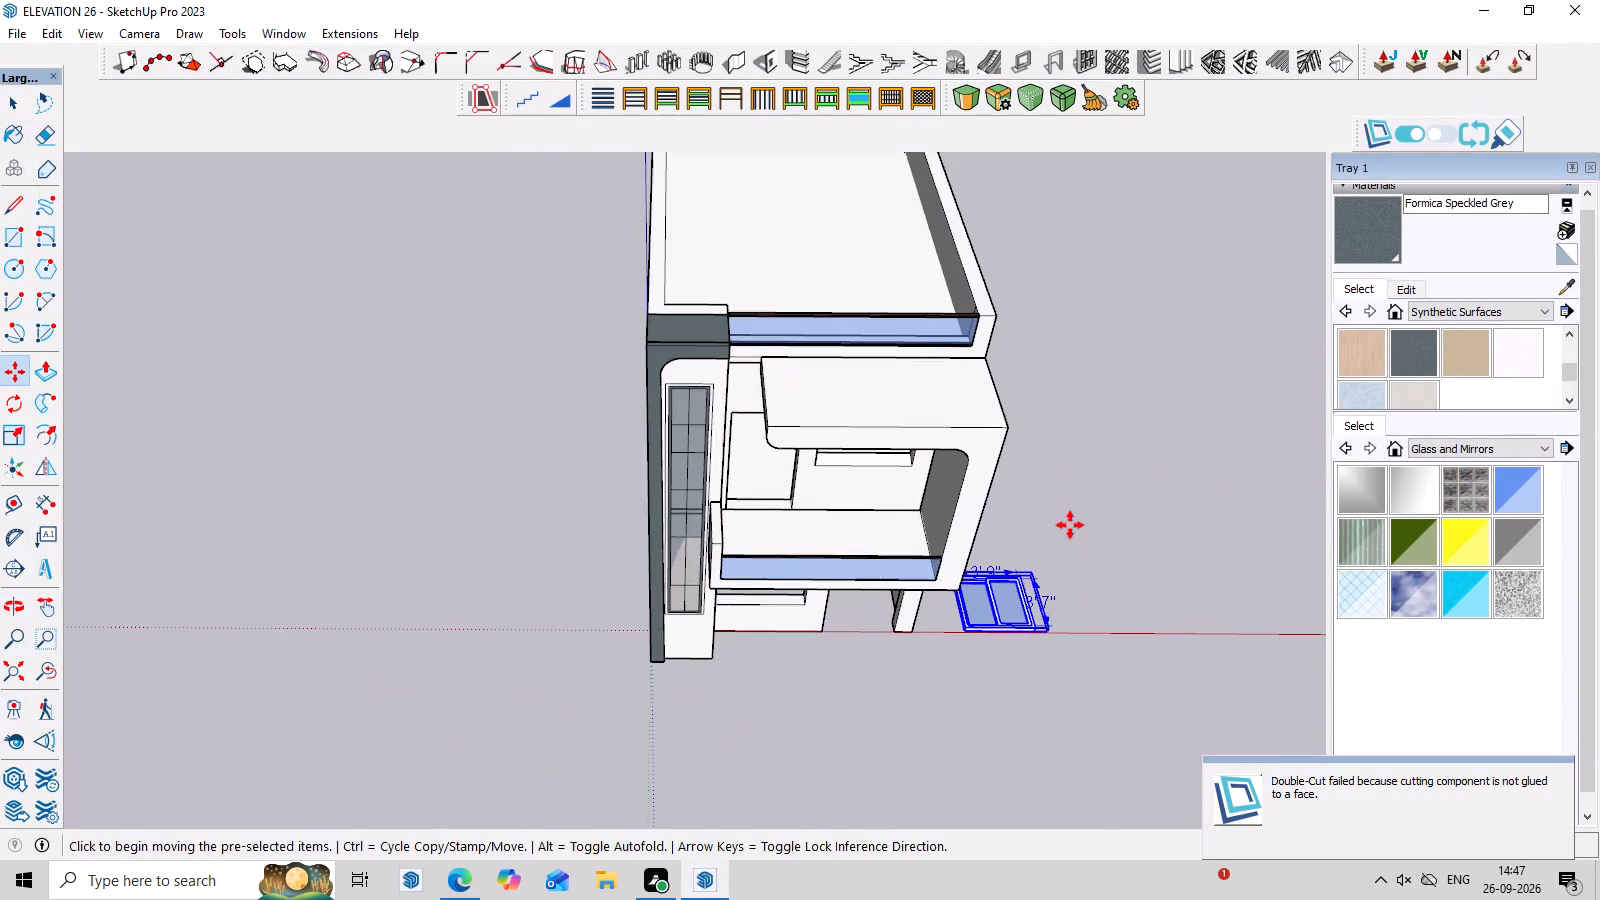
pyautogui.scroll(16, 1070, 525)
pyautogui.scroll(3, 973, 610)
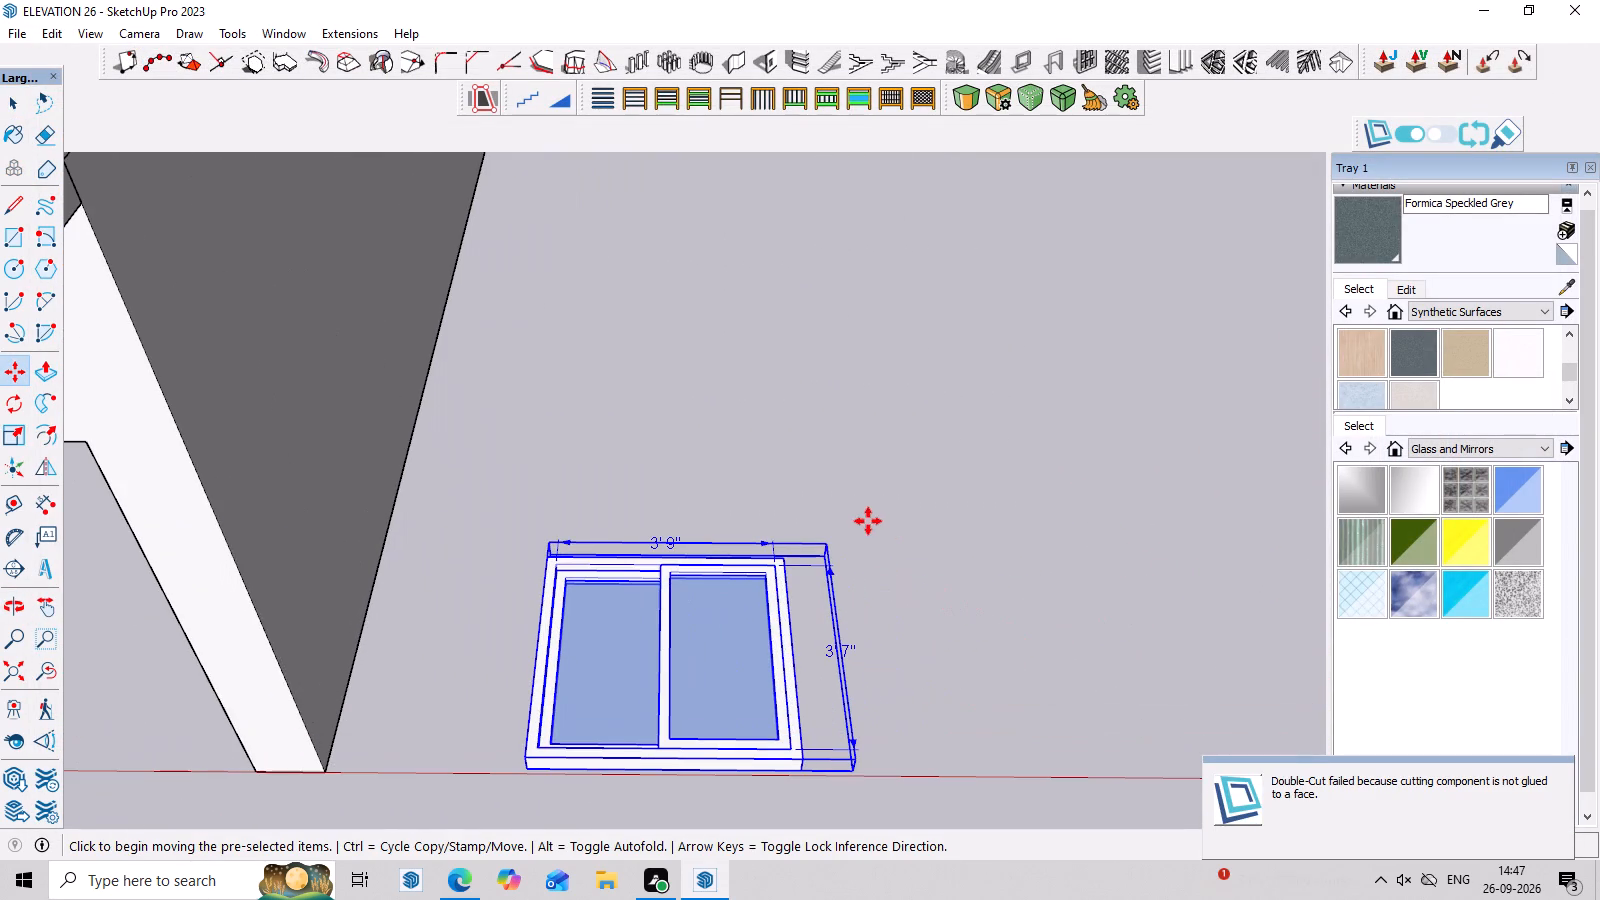
pyautogui.press('space')
pyautogui.moveTo(847, 695); pyautogui.dragTo(842, 710)
pyautogui.doubleClick(848, 674)
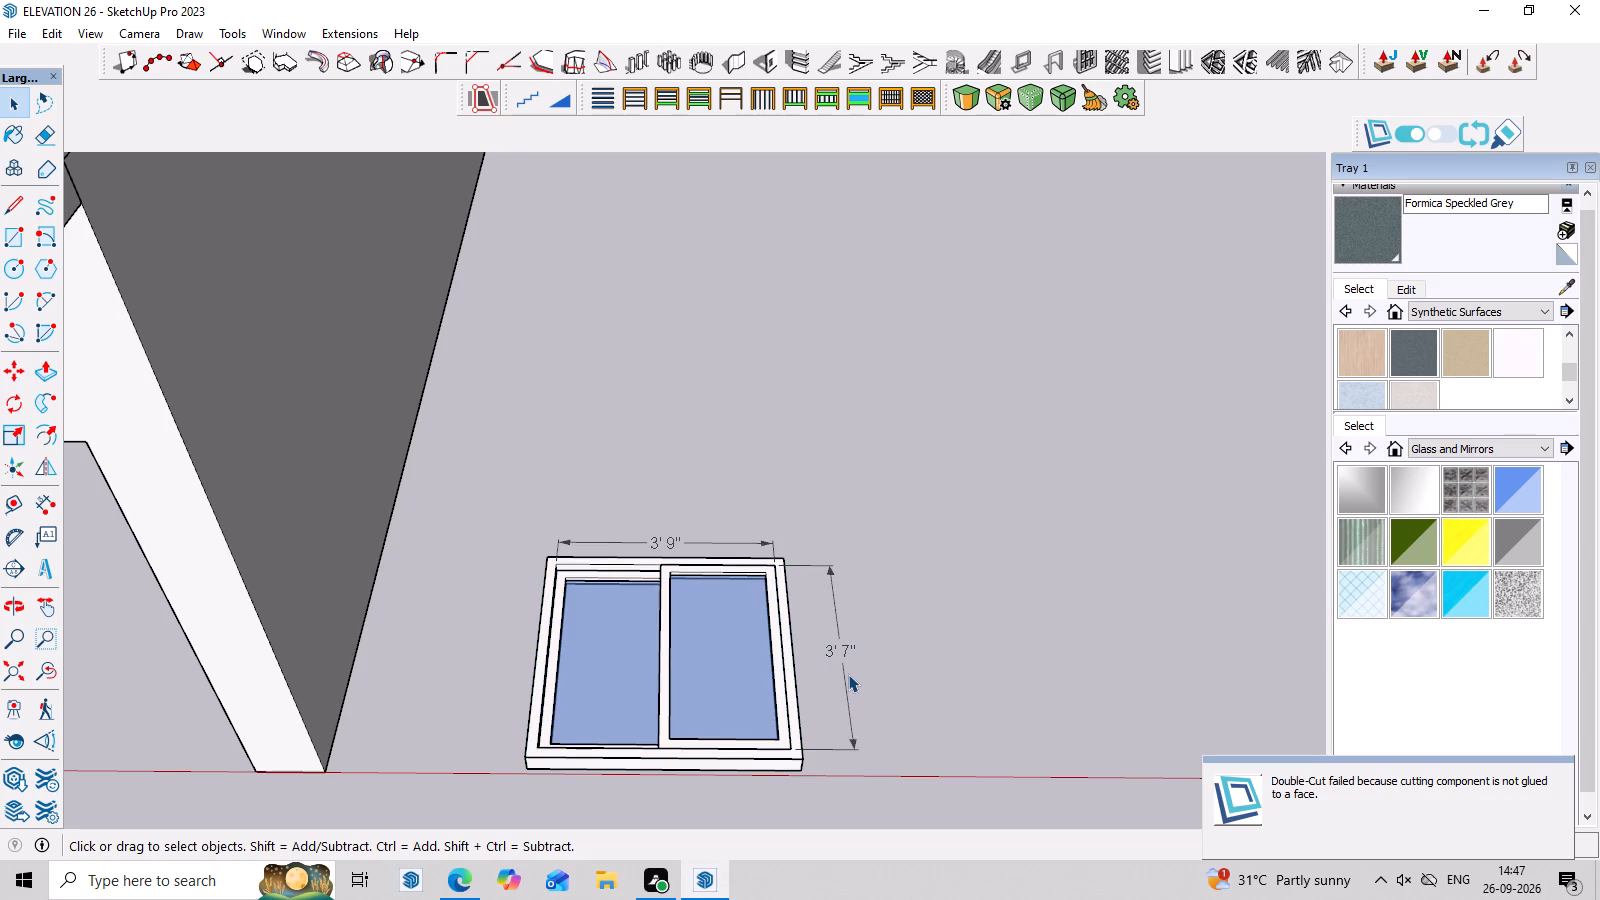
pyautogui.moveTo(847, 630); pyautogui.dragTo(823, 709)
pyautogui.doubleClick(844, 665)
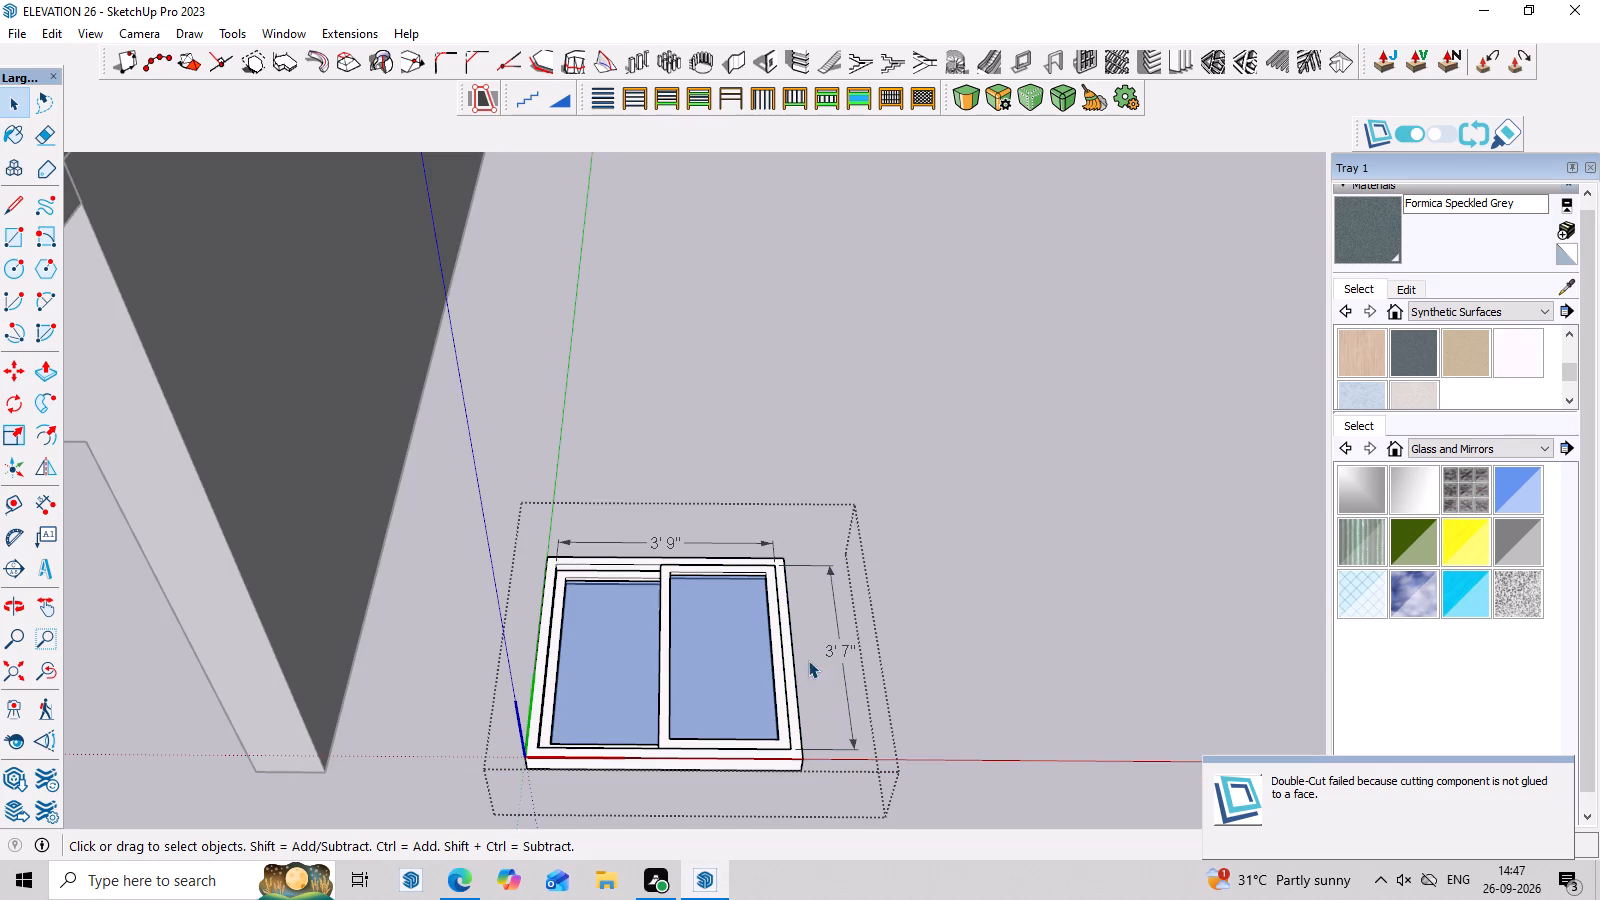
pyautogui.click(795, 665)
pyautogui.click(1025, 599)
pyautogui.rightClick(742, 689)
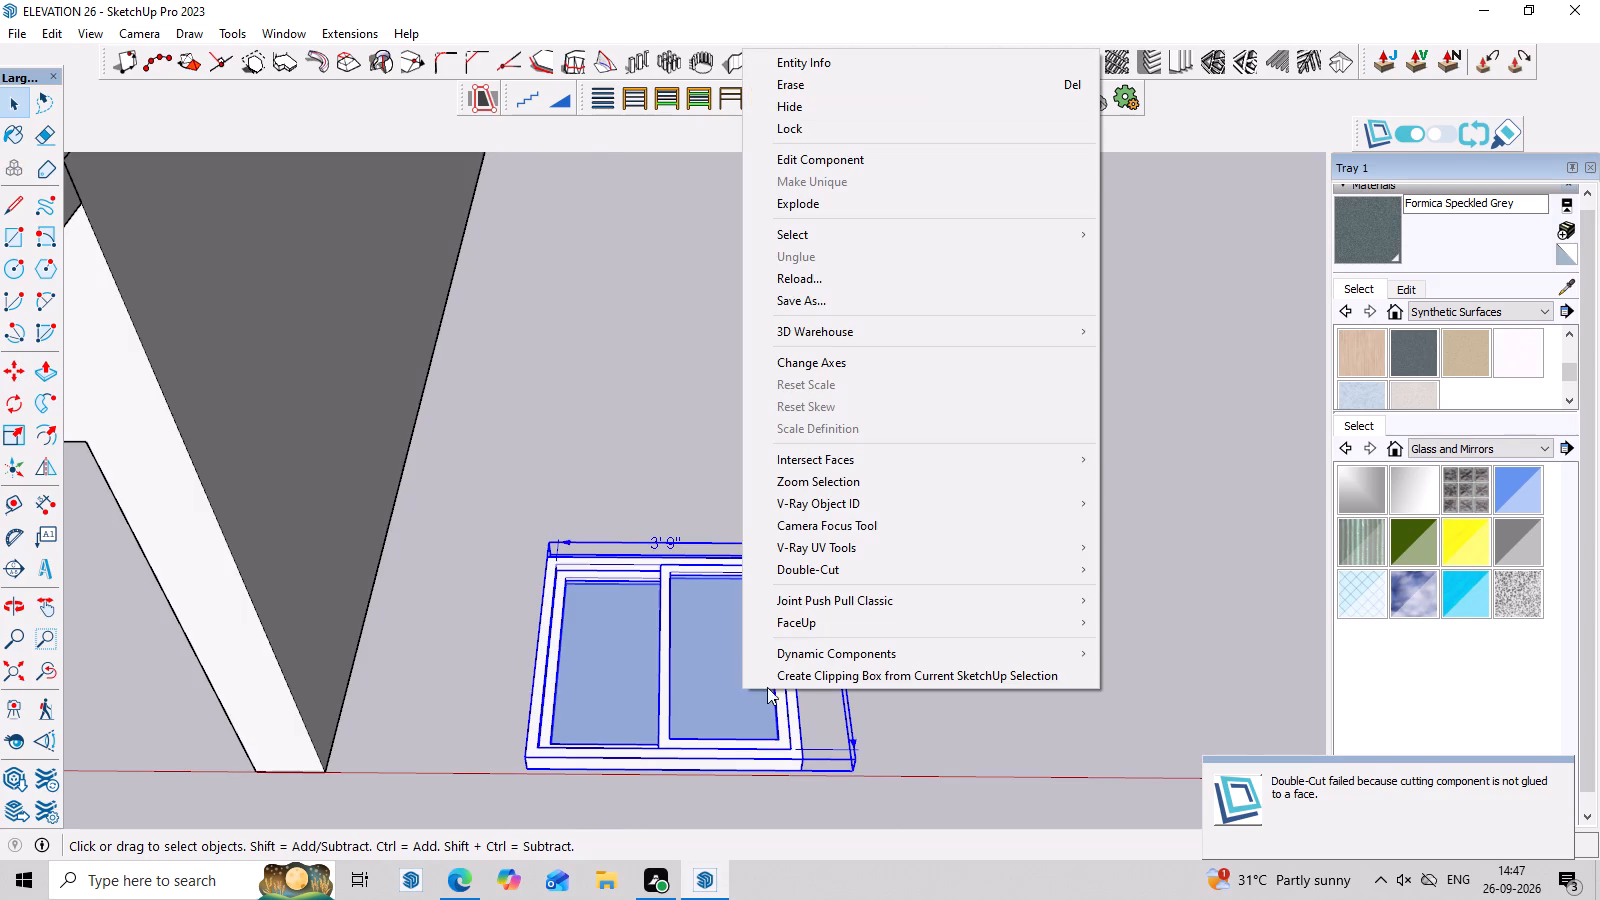
pyautogui.click(841, 209)
# Delete the height and width dimensions attached to the sliding window.
pyautogui.click(857, 665)
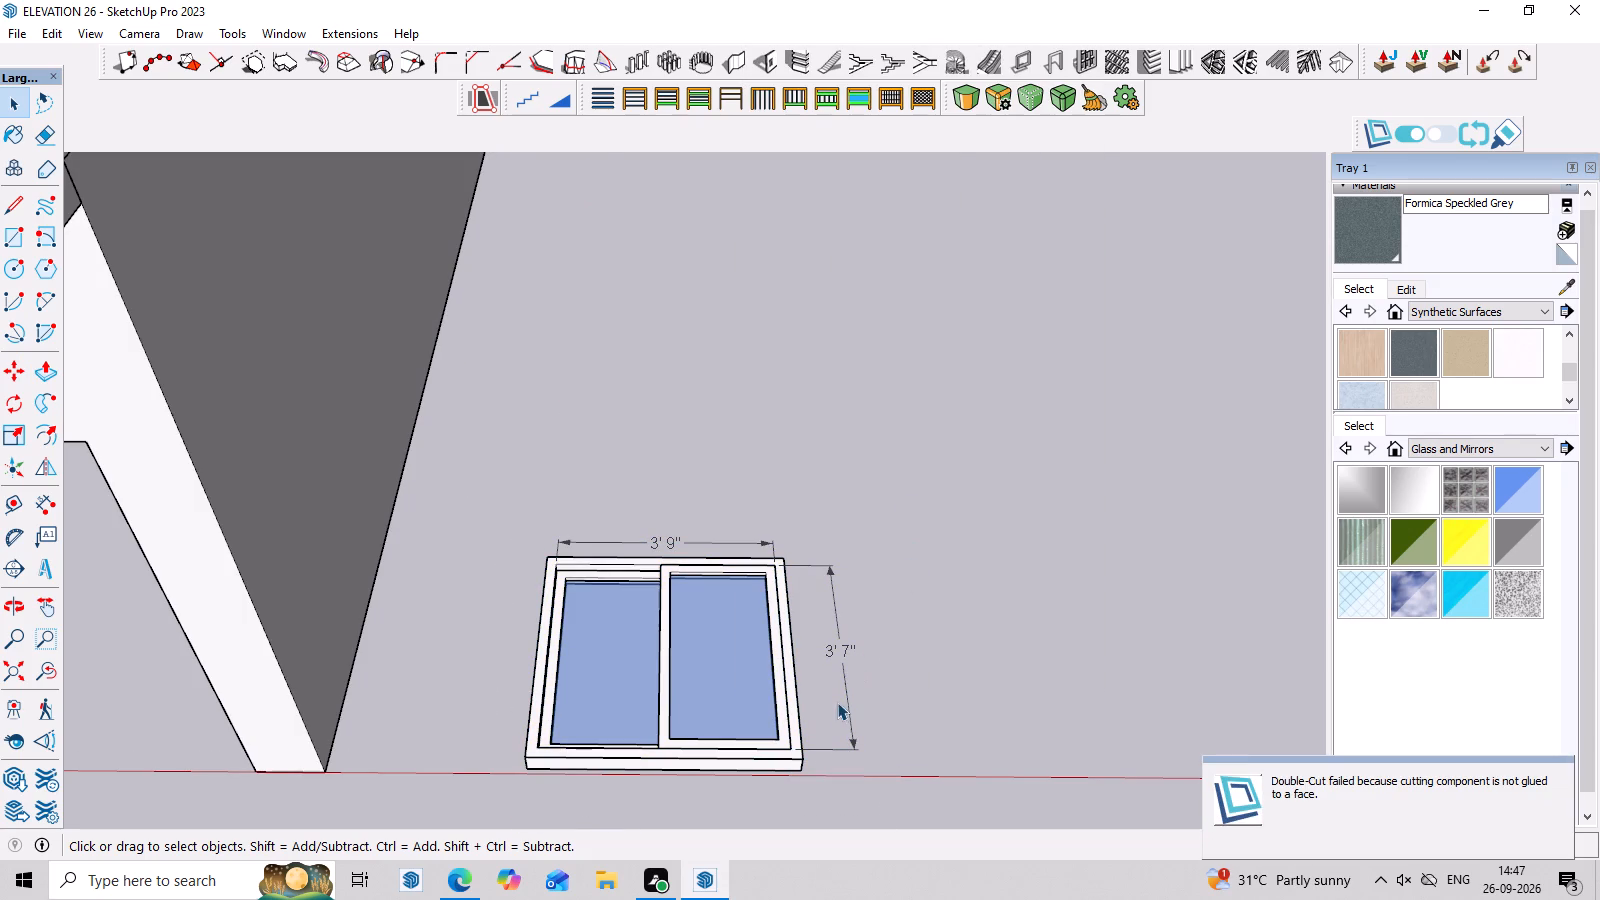
pyautogui.click(835, 715)
pyautogui.moveTo(866, 522); pyautogui.dragTo(835, 674)
pyautogui.press('Delete')
pyautogui.moveTo(918, 512); pyautogui.dragTo(932, 731, button='middle')
pyautogui.scroll(6, 563, 377)
pyautogui.moveTo(1012, 540); pyautogui.dragTo(994, 548)
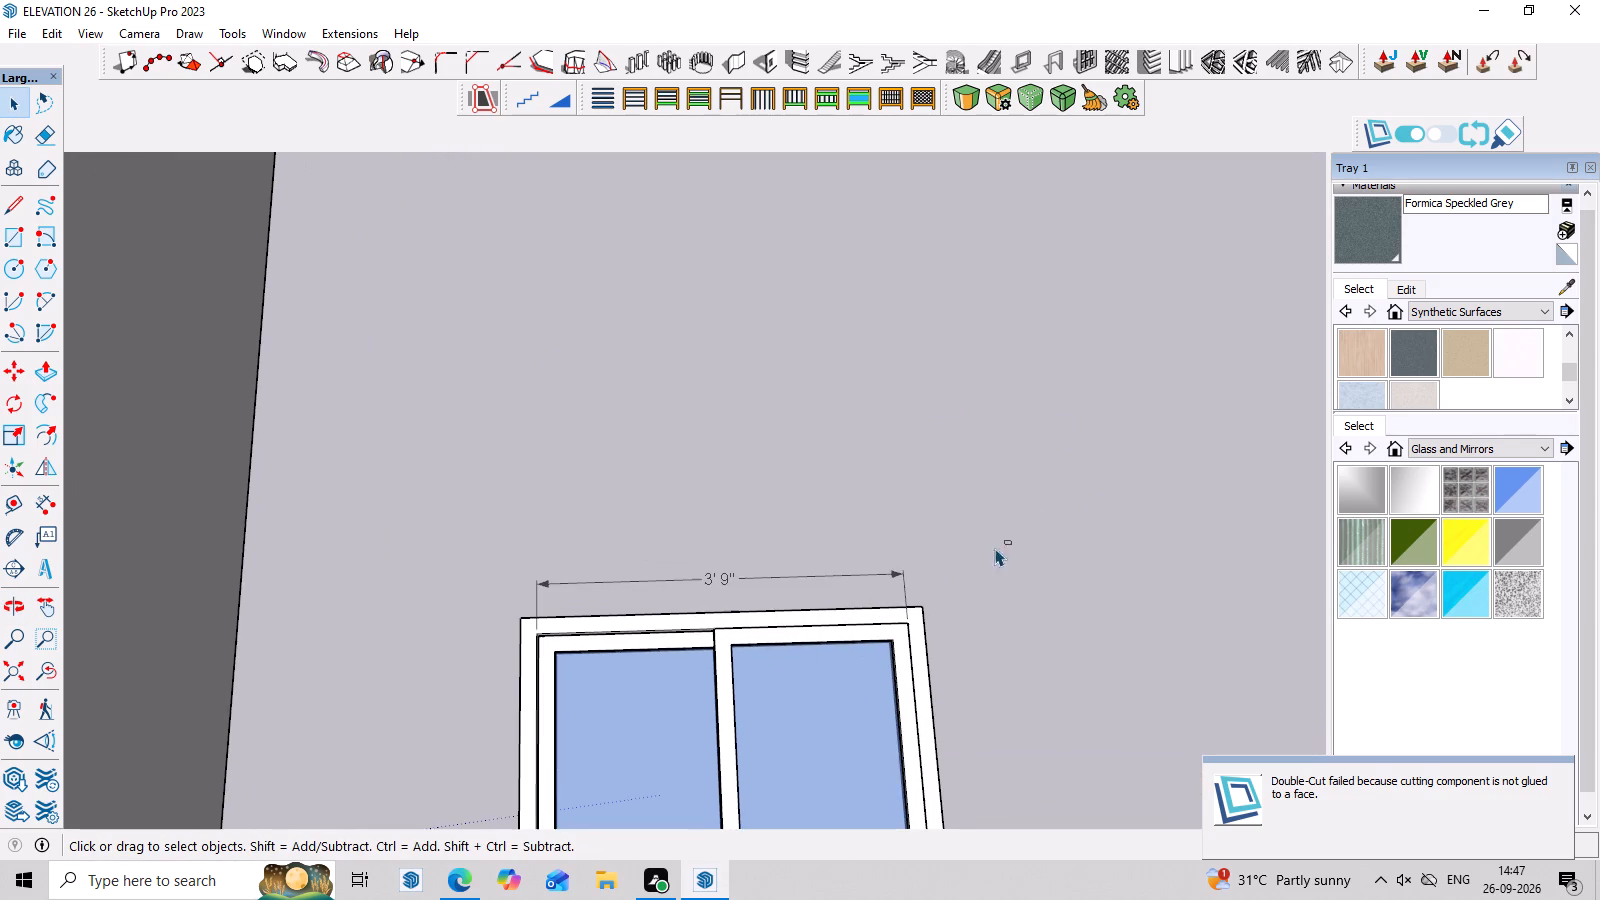
pyautogui.moveTo(994, 548); pyautogui.dragTo(709, 587)
pyautogui.press('Delete')
pyautogui.scroll(-12, 707, 620)
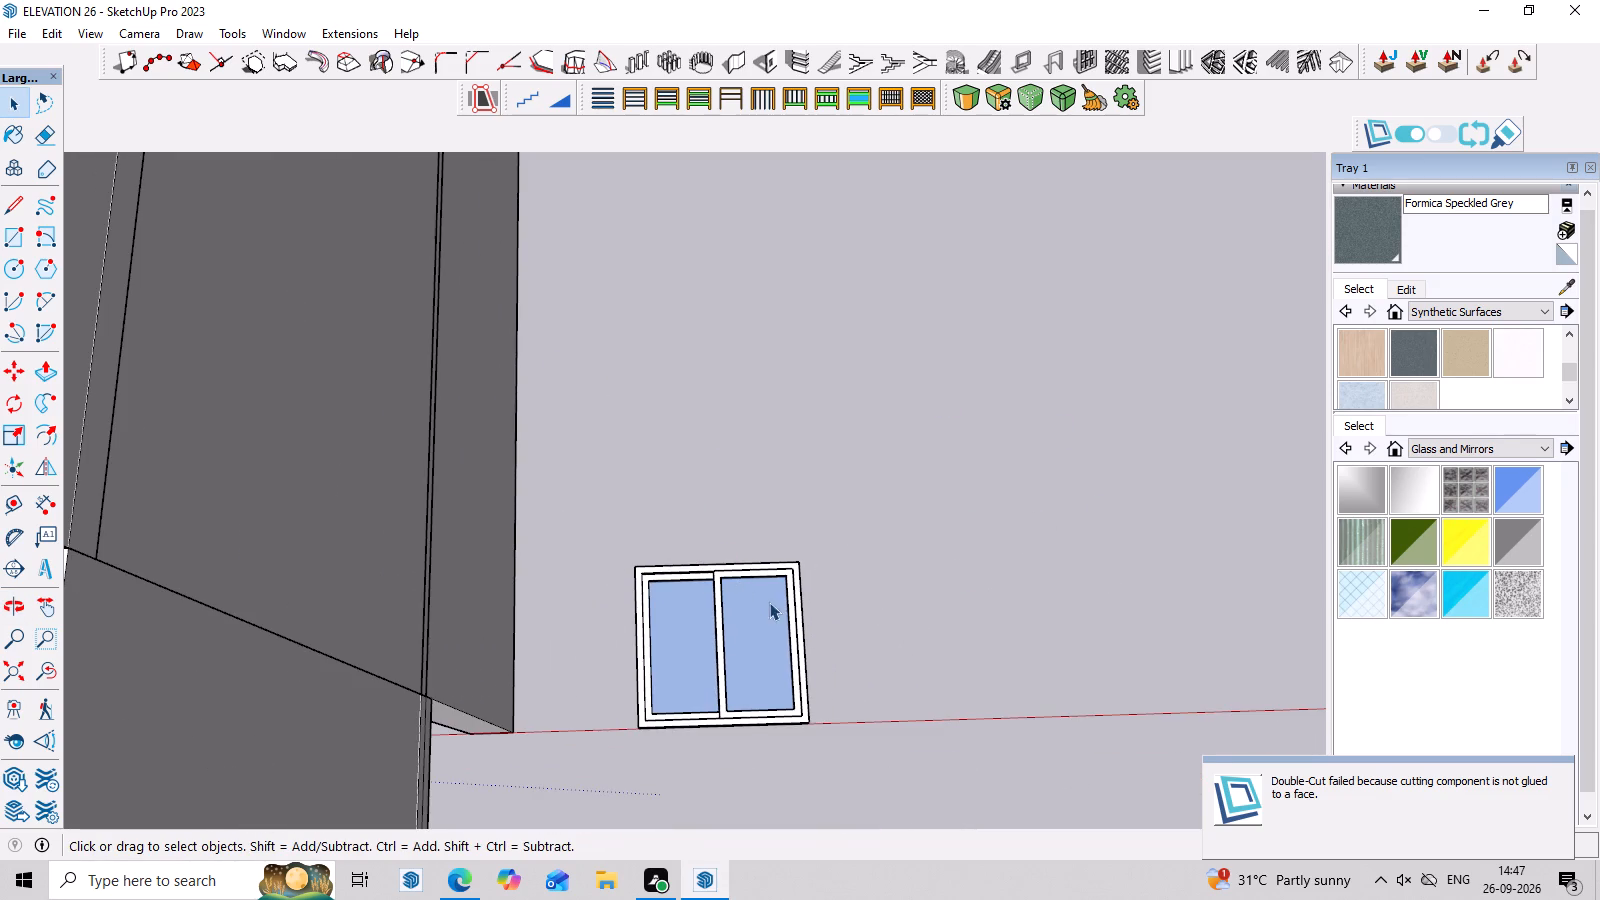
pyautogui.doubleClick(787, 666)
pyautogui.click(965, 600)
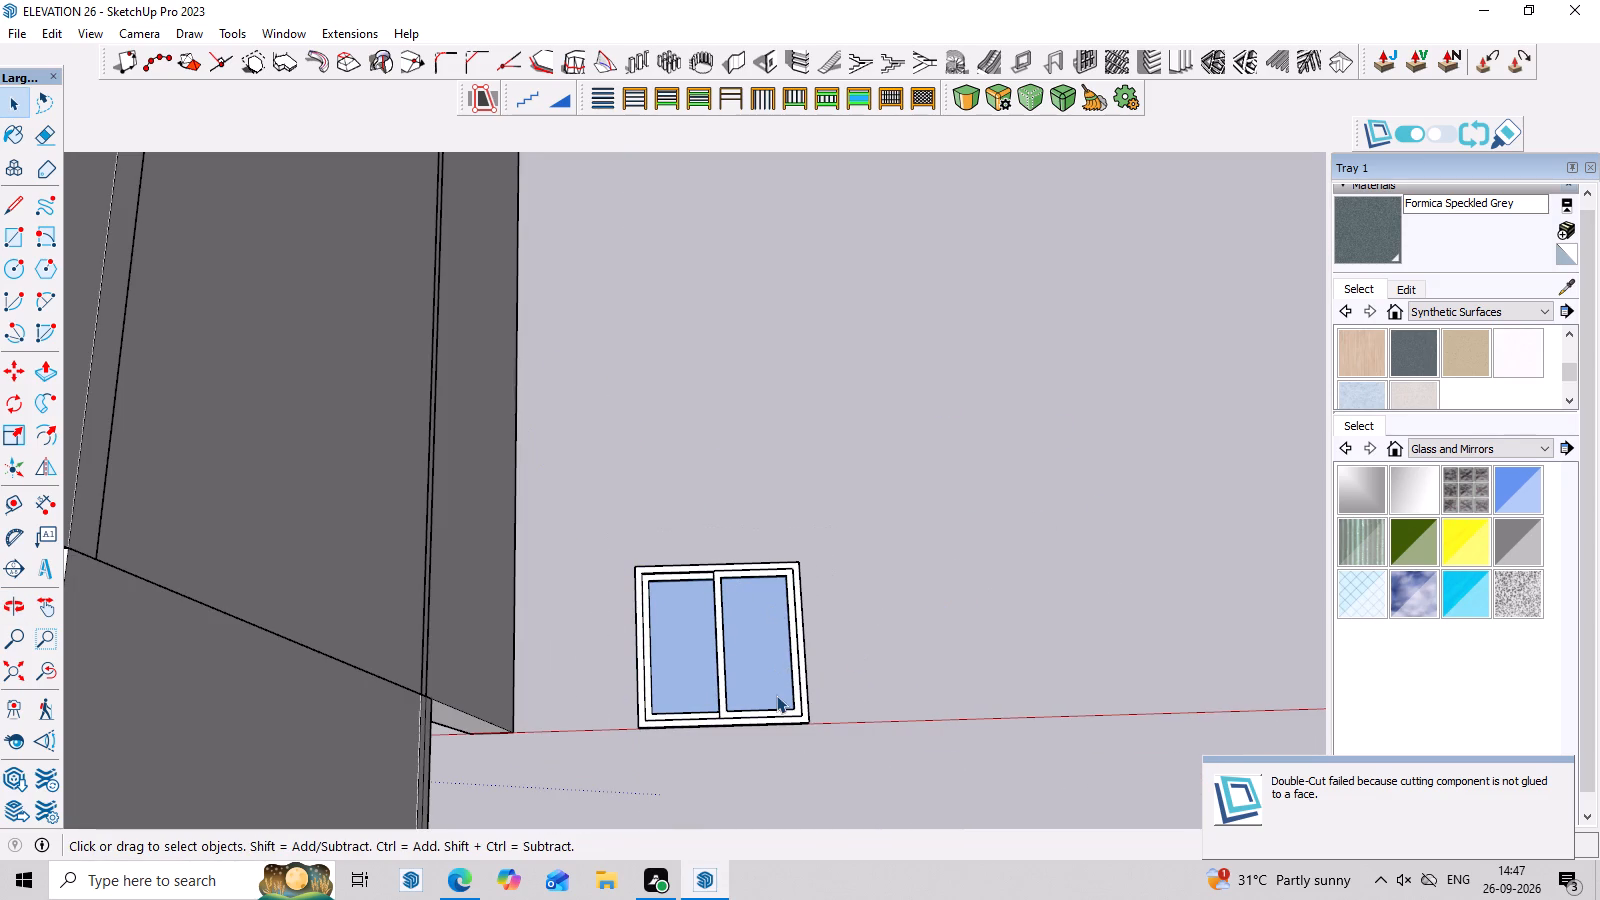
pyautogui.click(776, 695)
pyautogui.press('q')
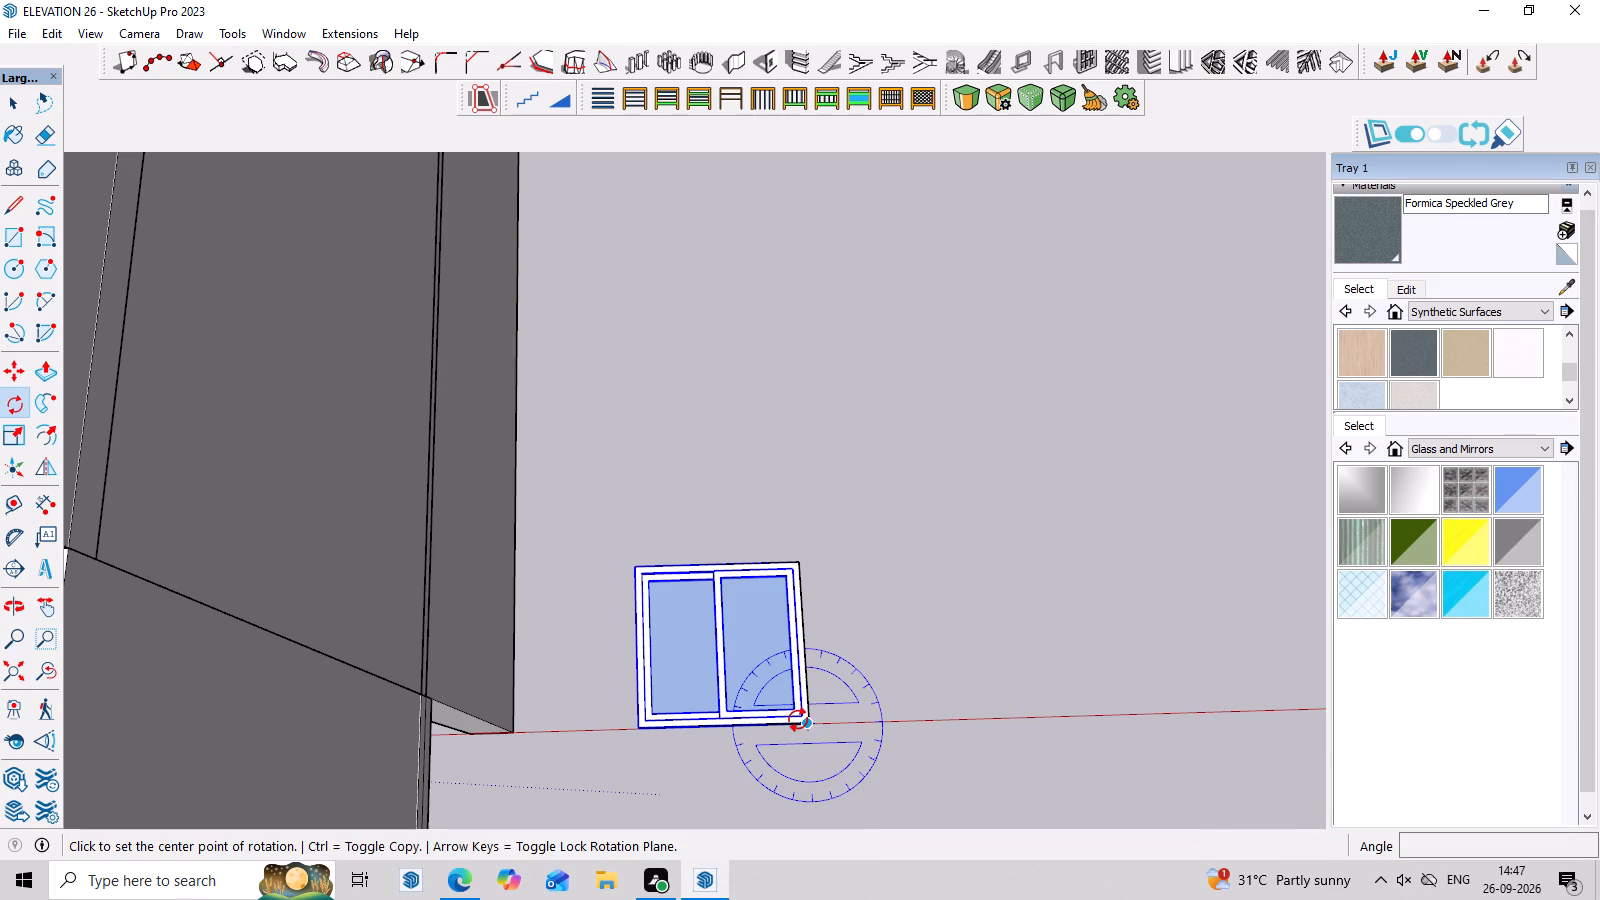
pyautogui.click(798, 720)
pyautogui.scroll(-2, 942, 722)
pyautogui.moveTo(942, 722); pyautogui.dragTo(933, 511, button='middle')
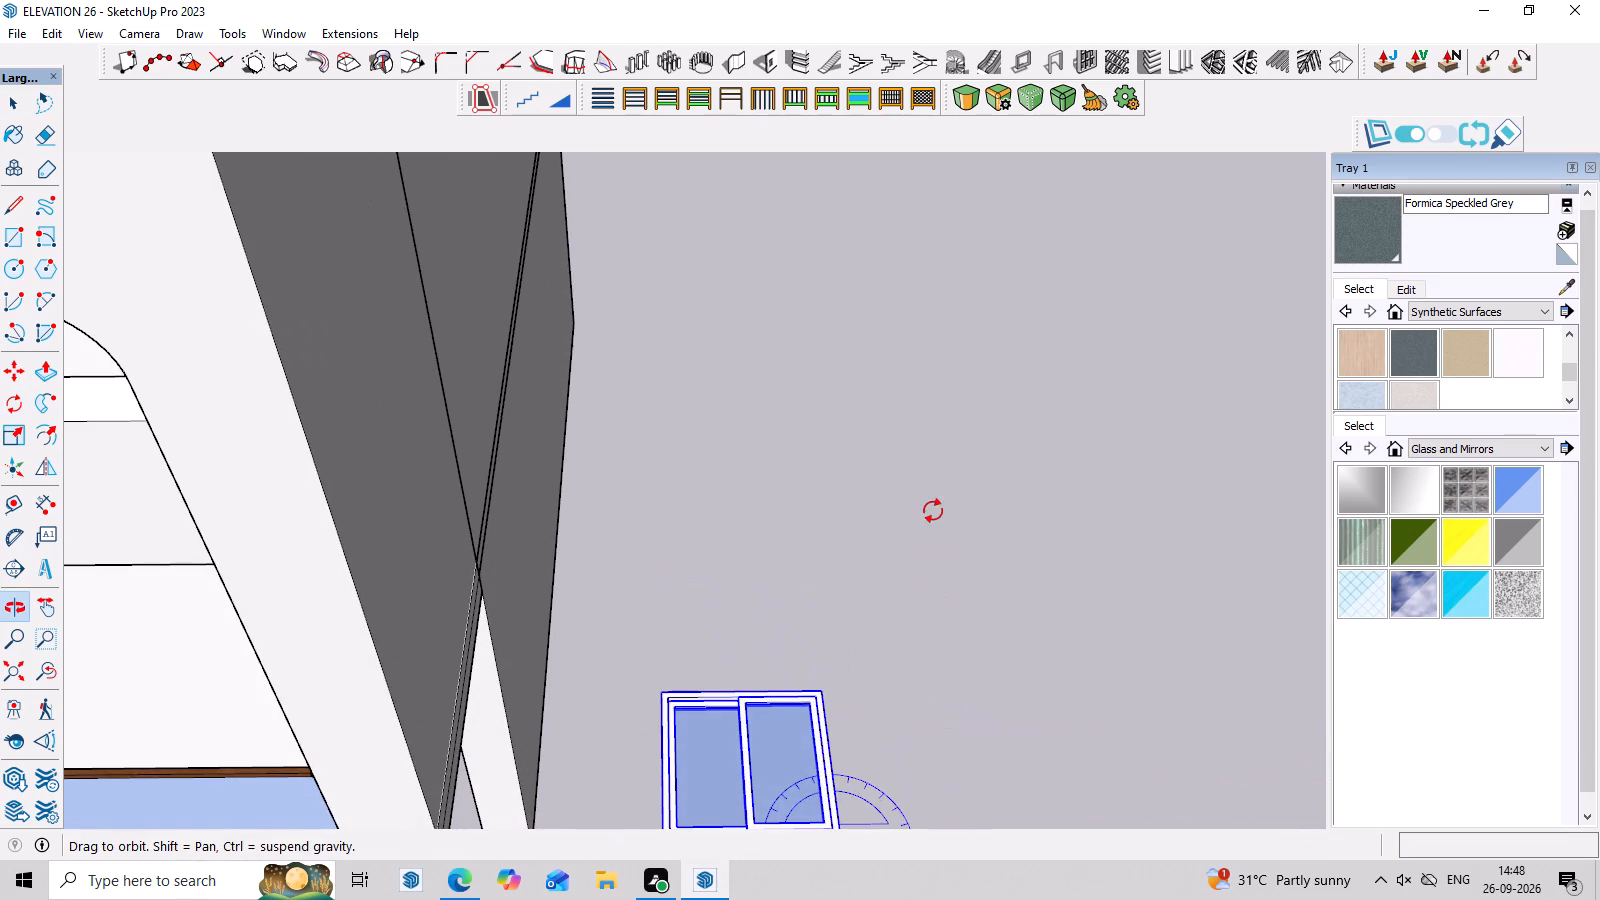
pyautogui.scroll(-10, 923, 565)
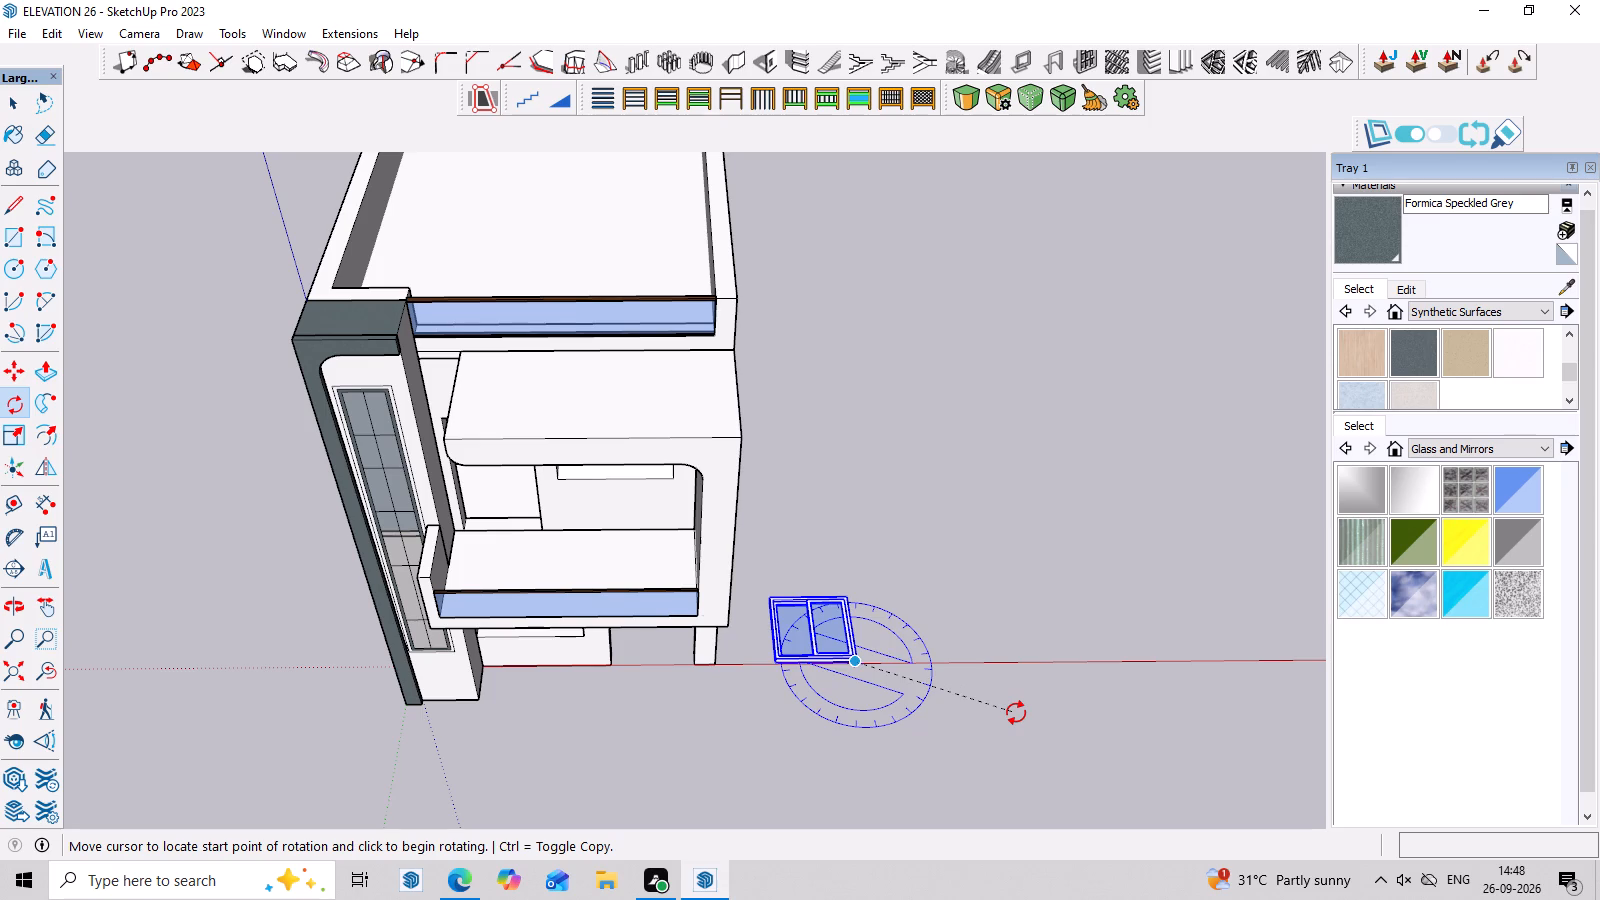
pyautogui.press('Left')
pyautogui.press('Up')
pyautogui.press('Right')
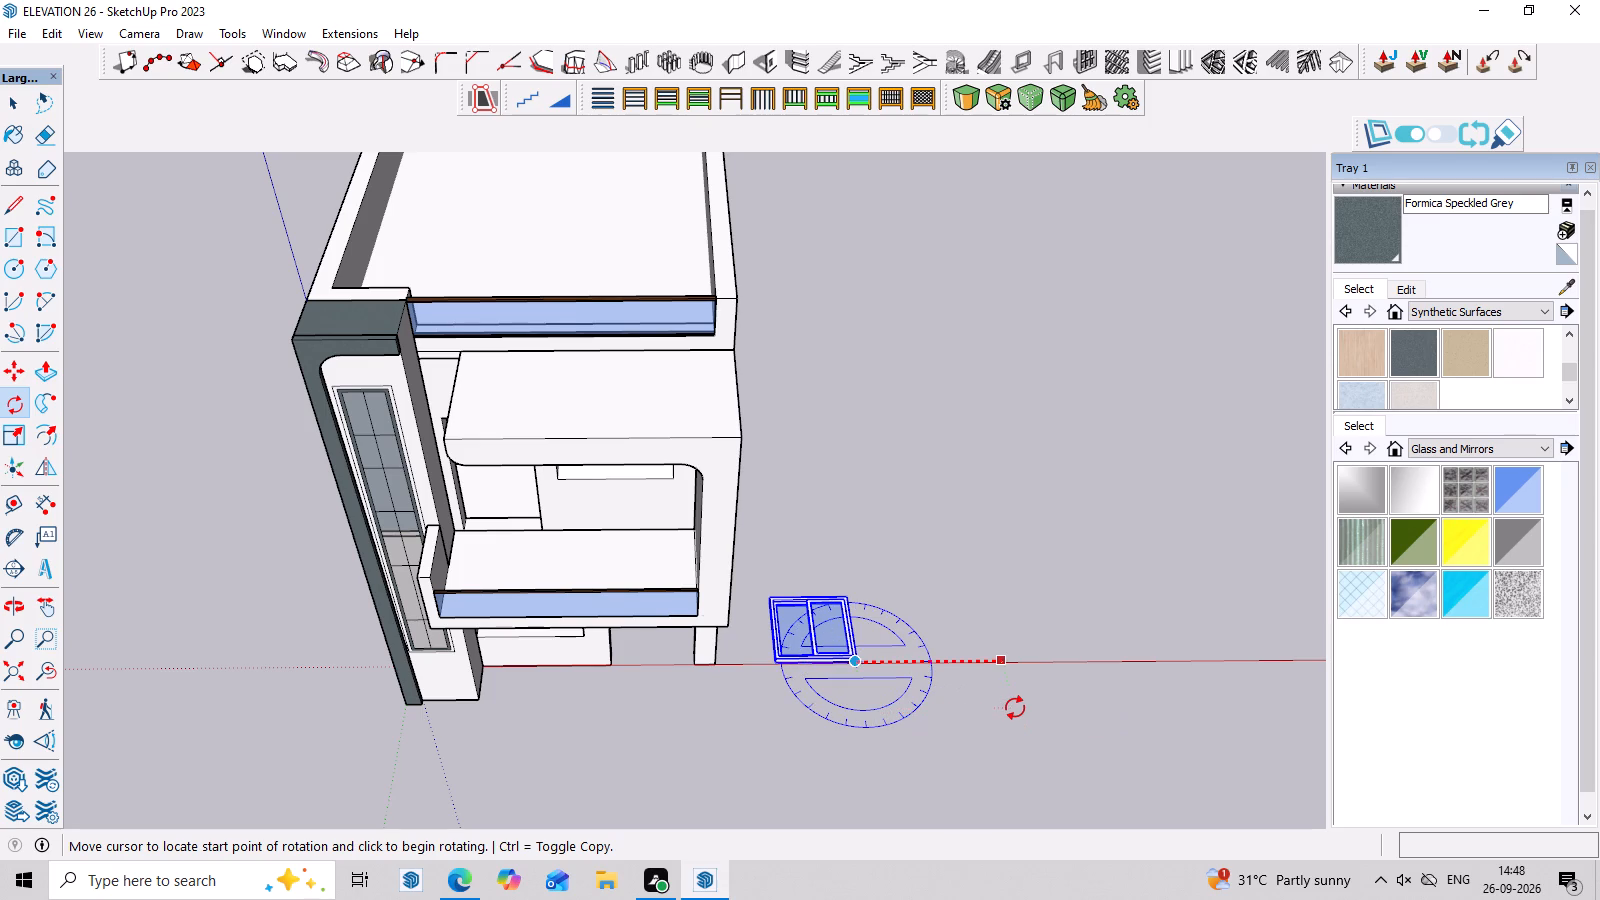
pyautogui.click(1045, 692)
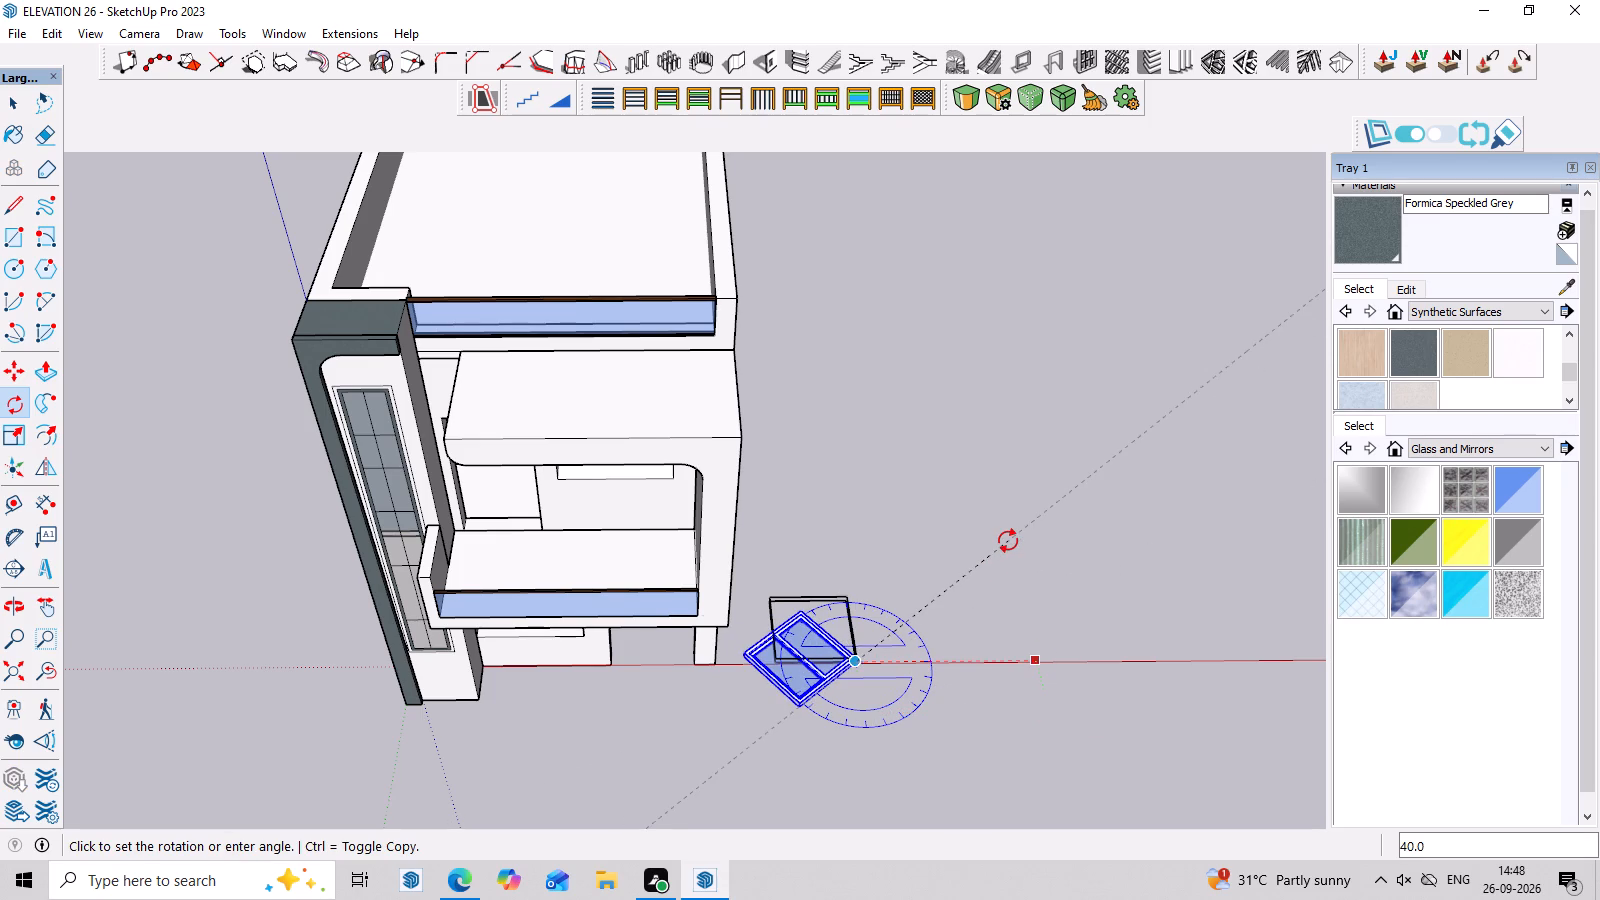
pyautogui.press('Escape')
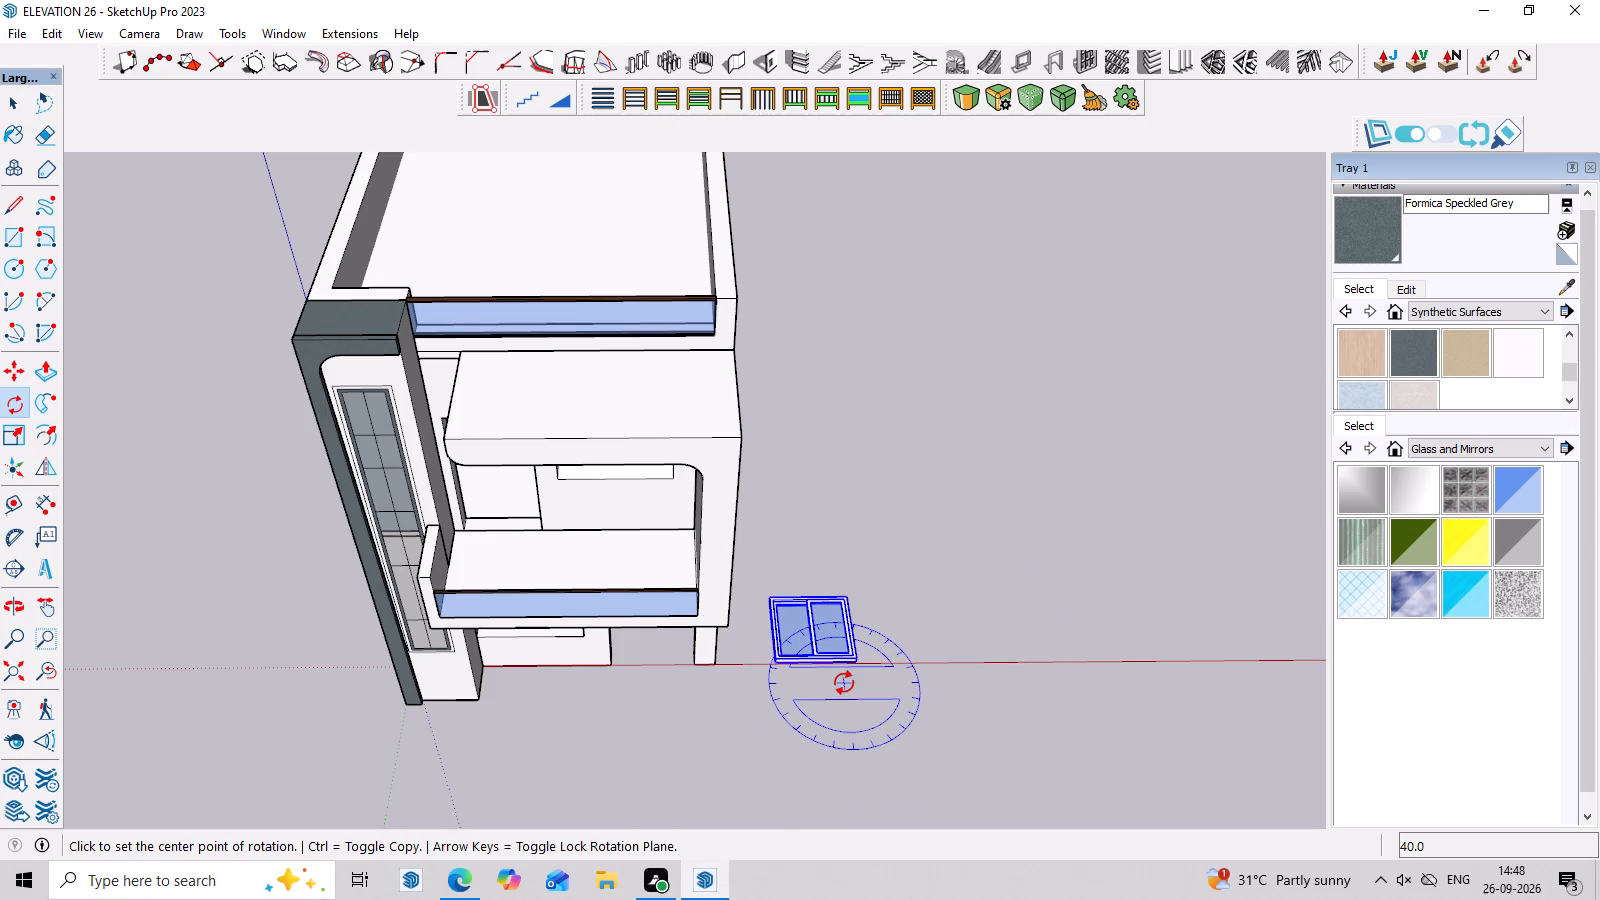
# Rotate the window 90 degrees about the red axis from its corner so that it stands vertically.
pyautogui.press('Left')
pyautogui.press('Right')
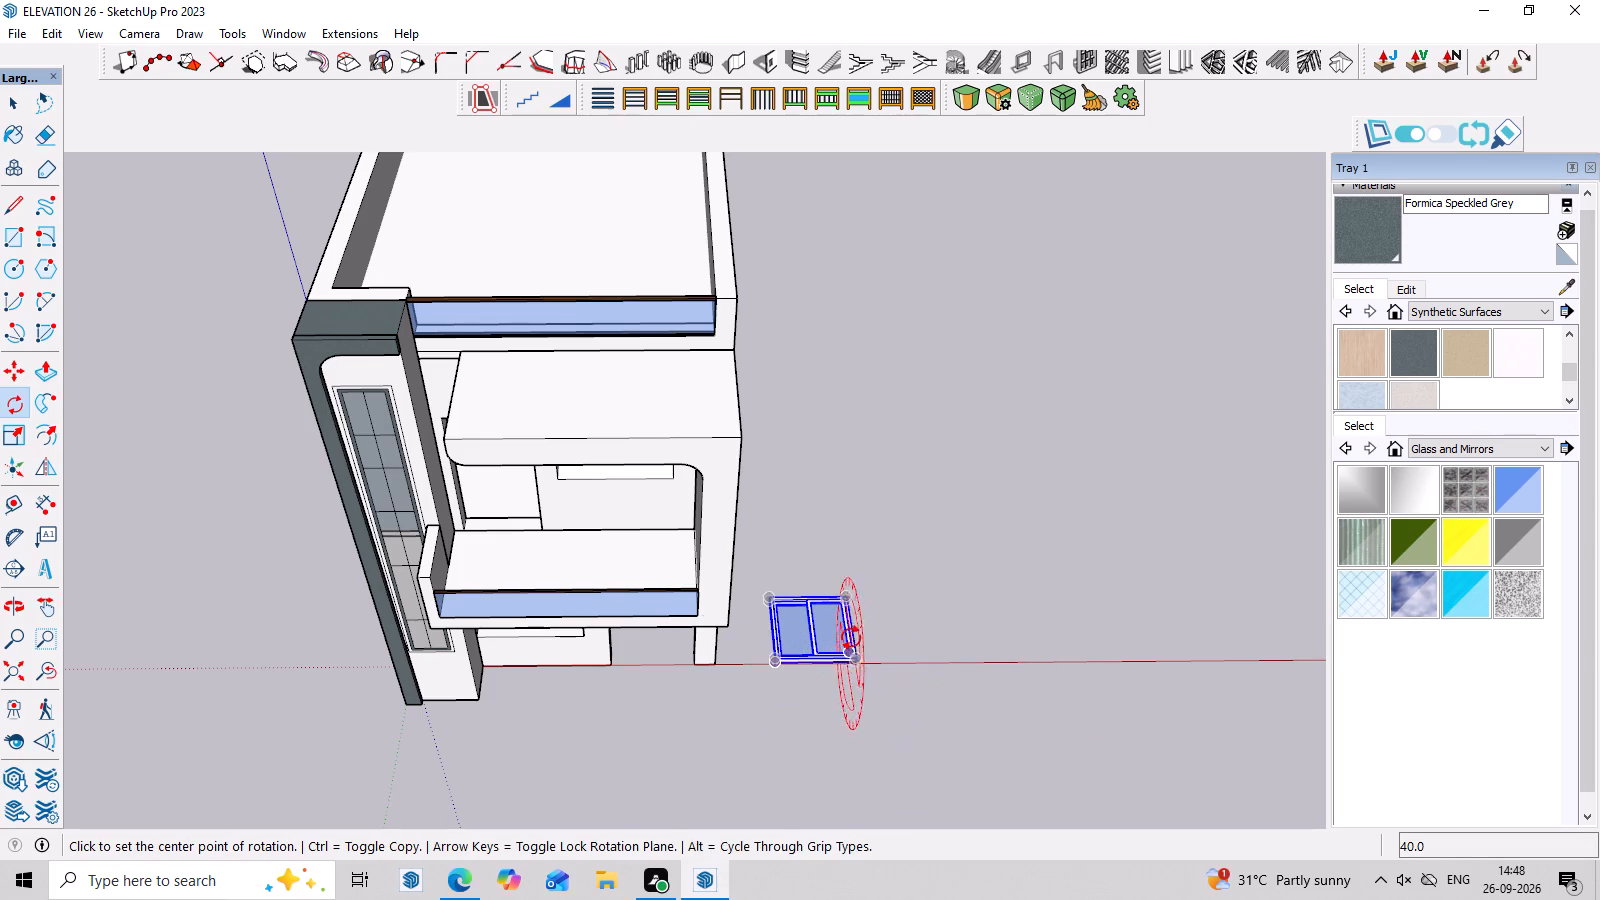
pyautogui.click(860, 654)
pyautogui.click(1205, 662)
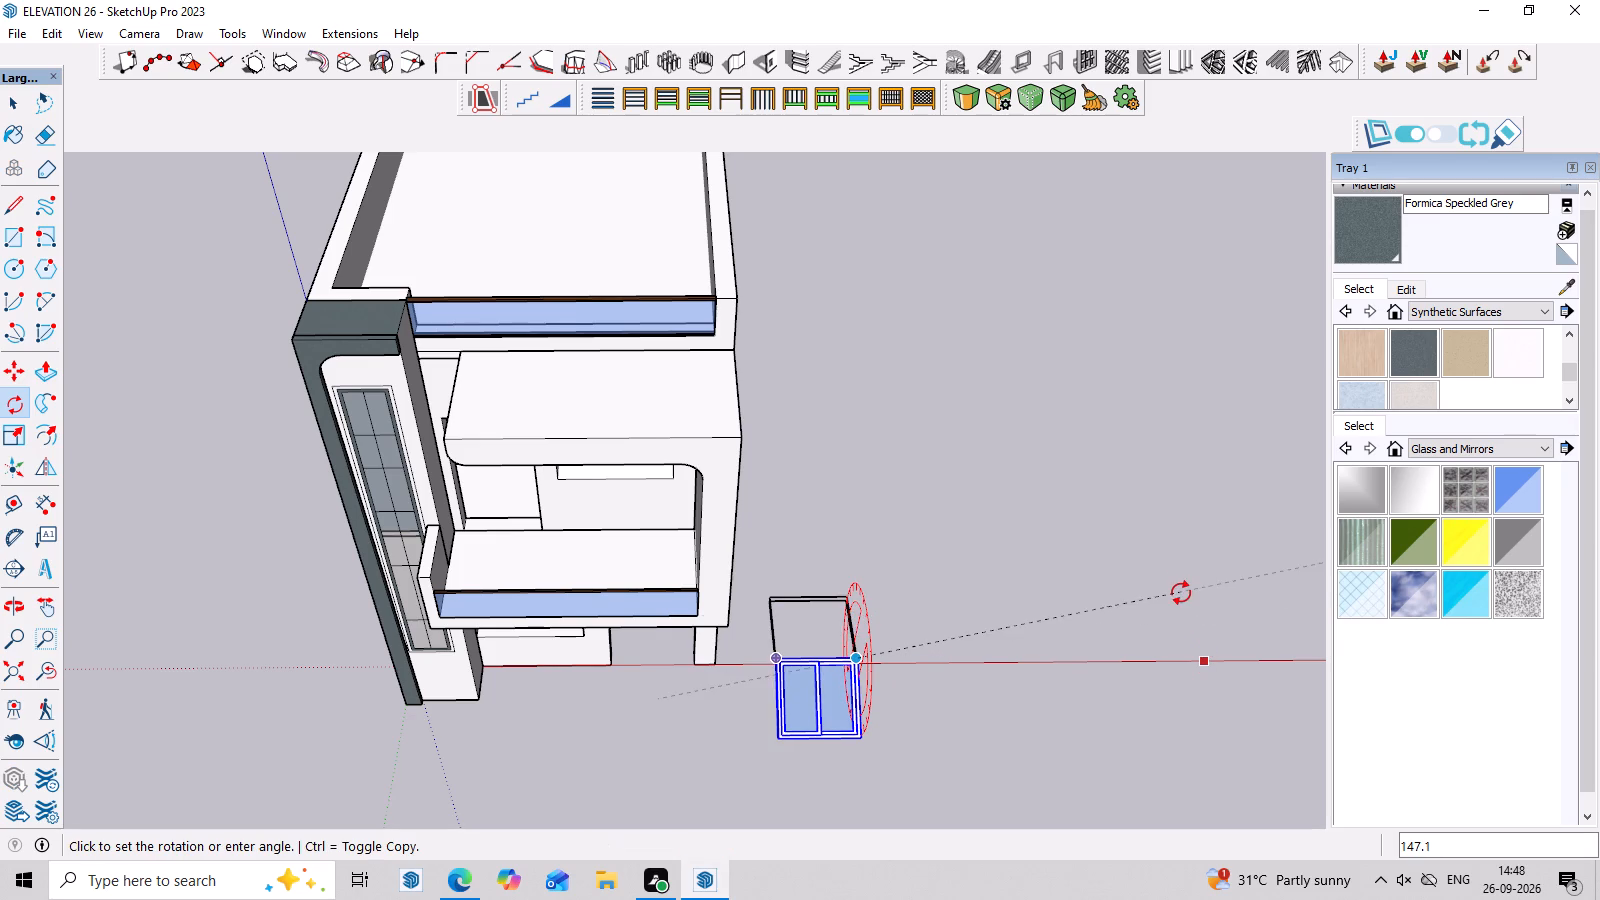
pyautogui.write('902')
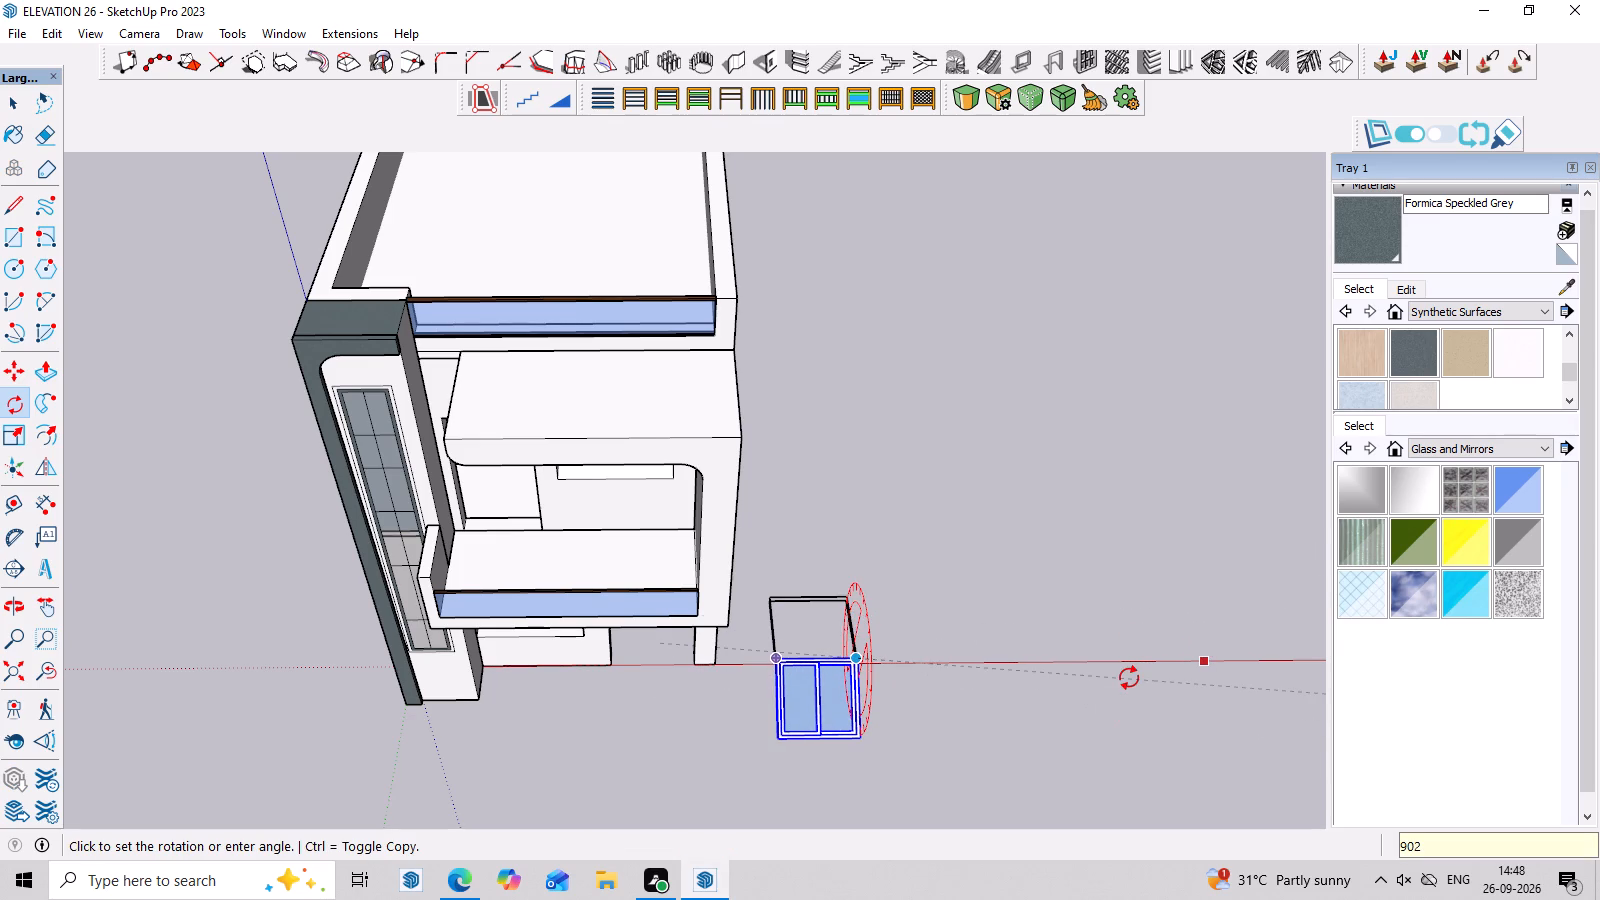
pyautogui.press('BackSpace')
pyautogui.press('Return')
pyautogui.moveTo(1126, 662); pyautogui.dragTo(1125, 587, button='middle')
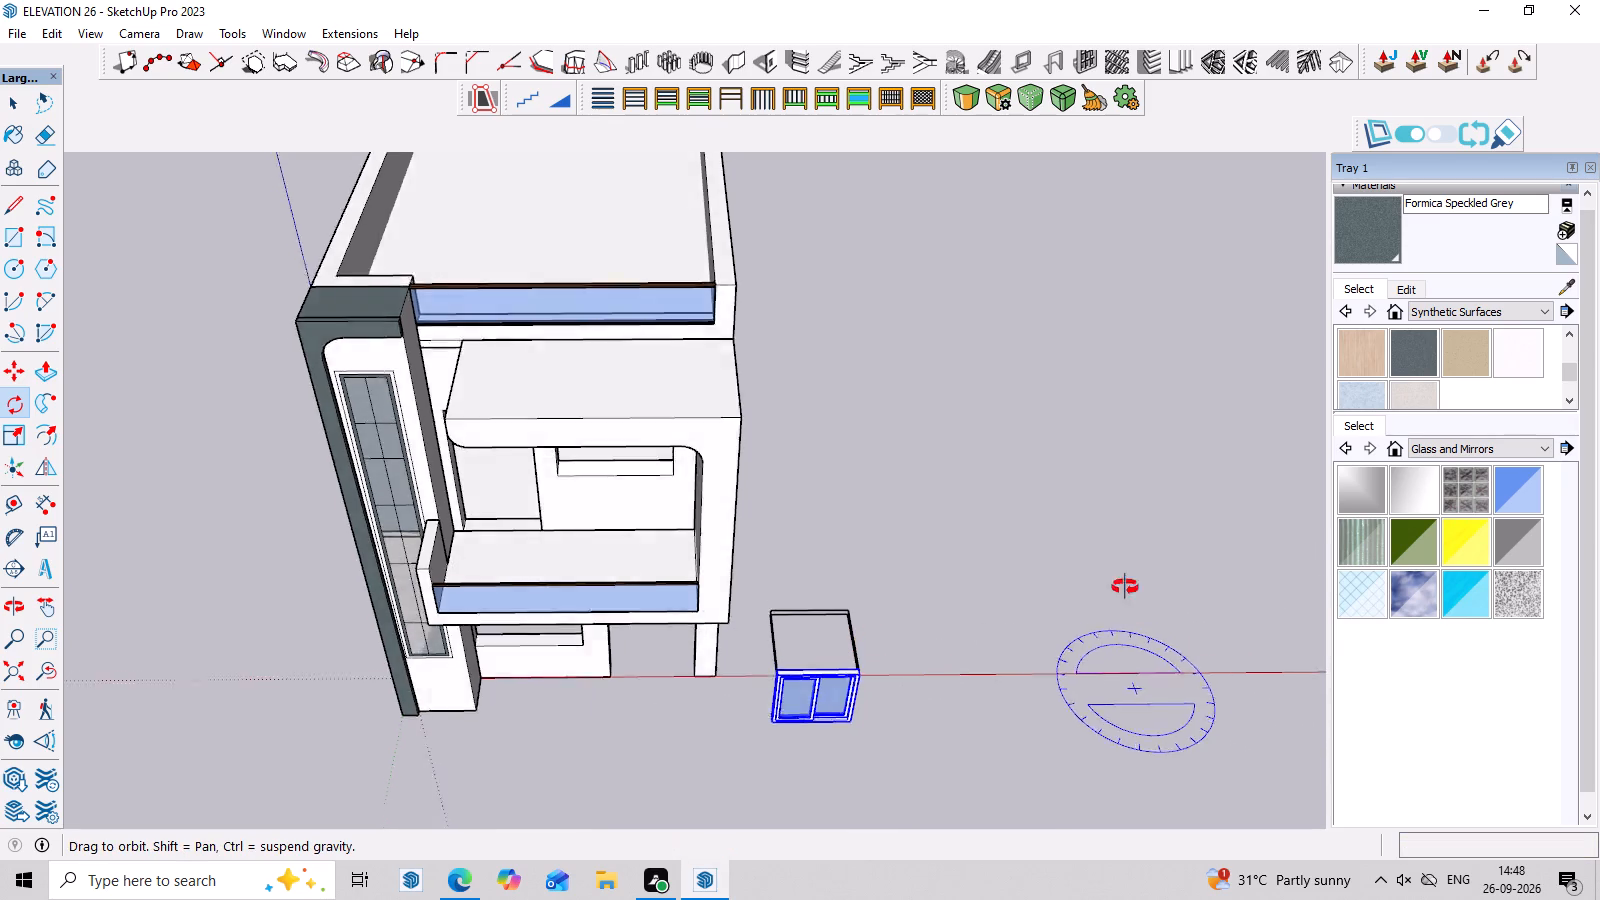
pyautogui.moveTo(1125, 587); pyautogui.dragTo(1115, 270, button='middle')
pyautogui.scroll(-3, 953, 489)
pyautogui.moveTo(1022, 731); pyautogui.dragTo(1021, 769, button='middle')
pyautogui.press('space')
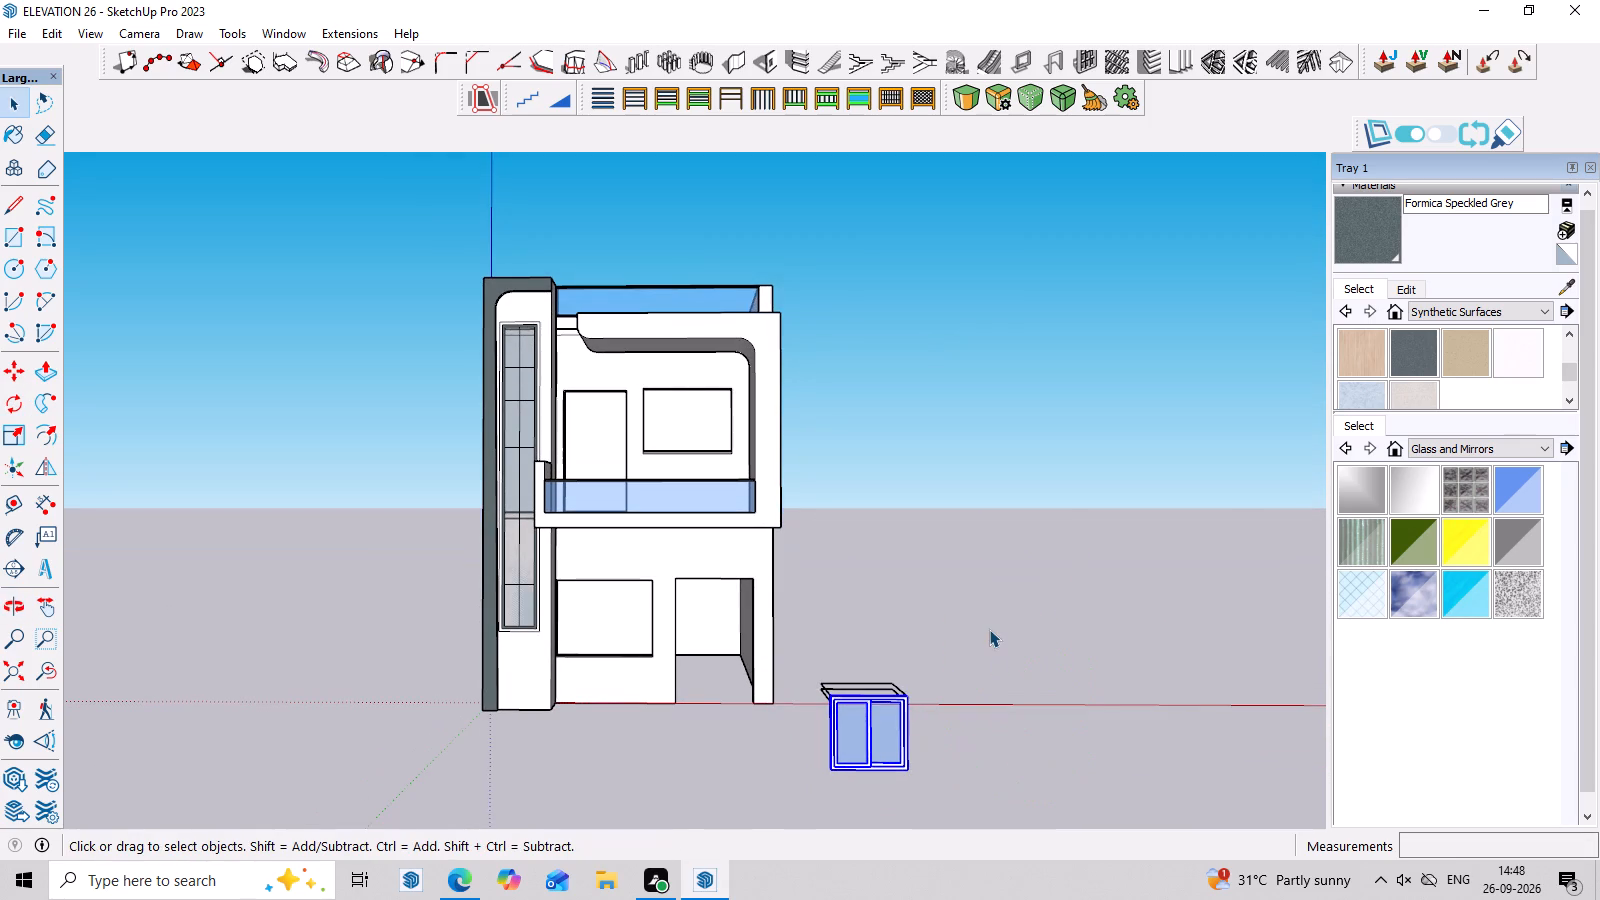
# Move the upright sliding window from the ground beside the house to the ground-floor window opening, positioning it by its bottom corner.
pyautogui.click(989, 629)
pyautogui.scroll(3, 898, 763)
pyautogui.click(895, 746)
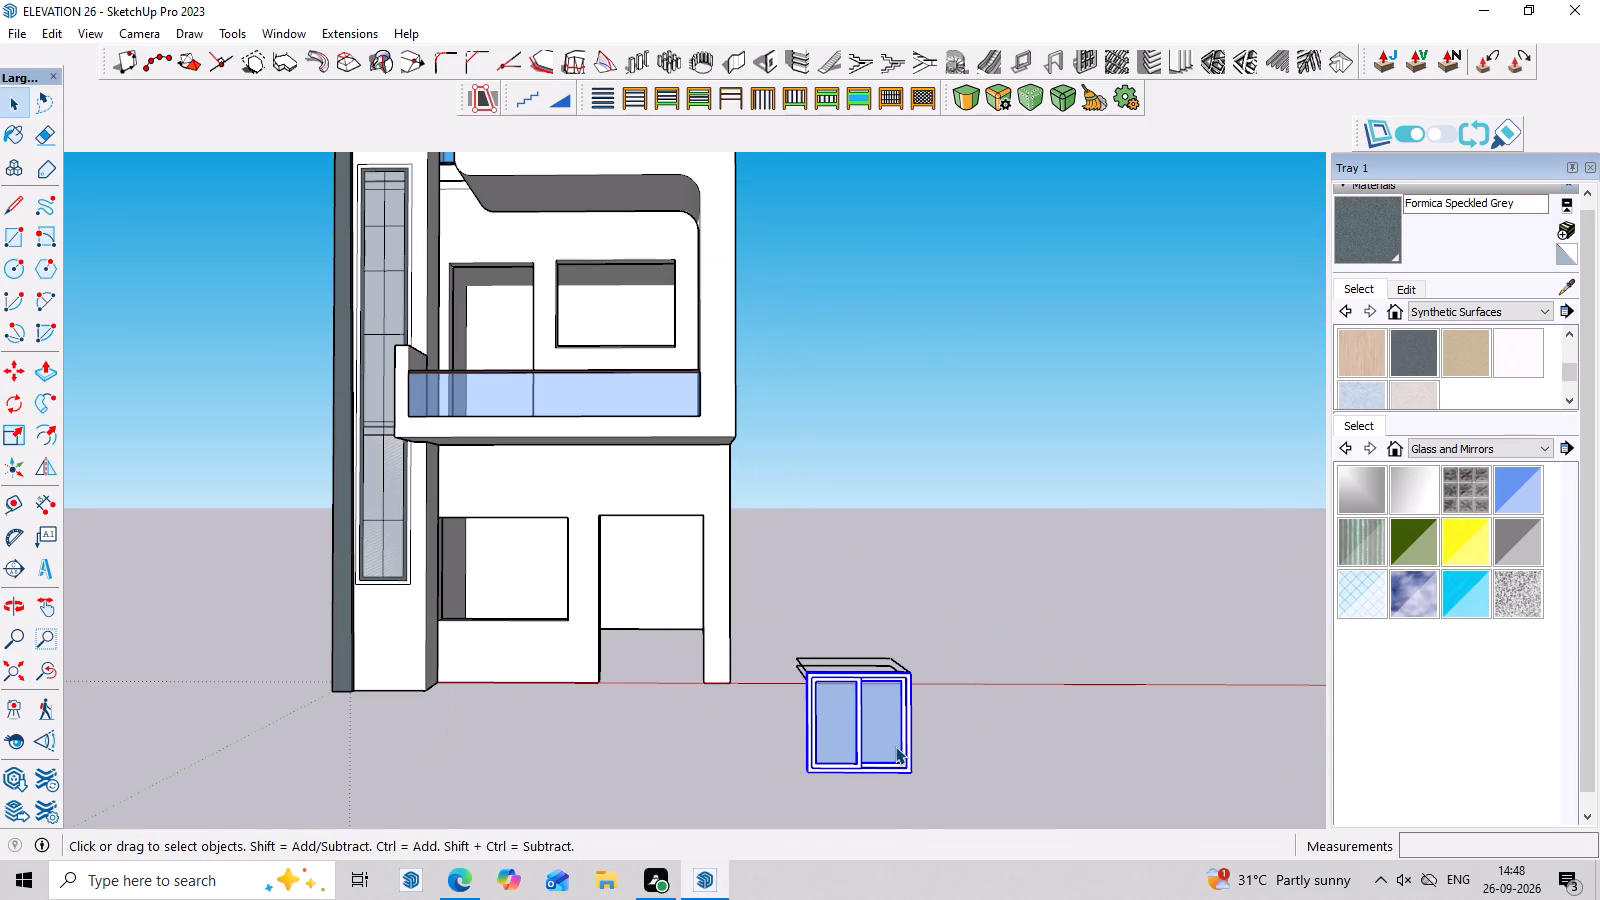
pyautogui.press('n')
pyautogui.press('n')
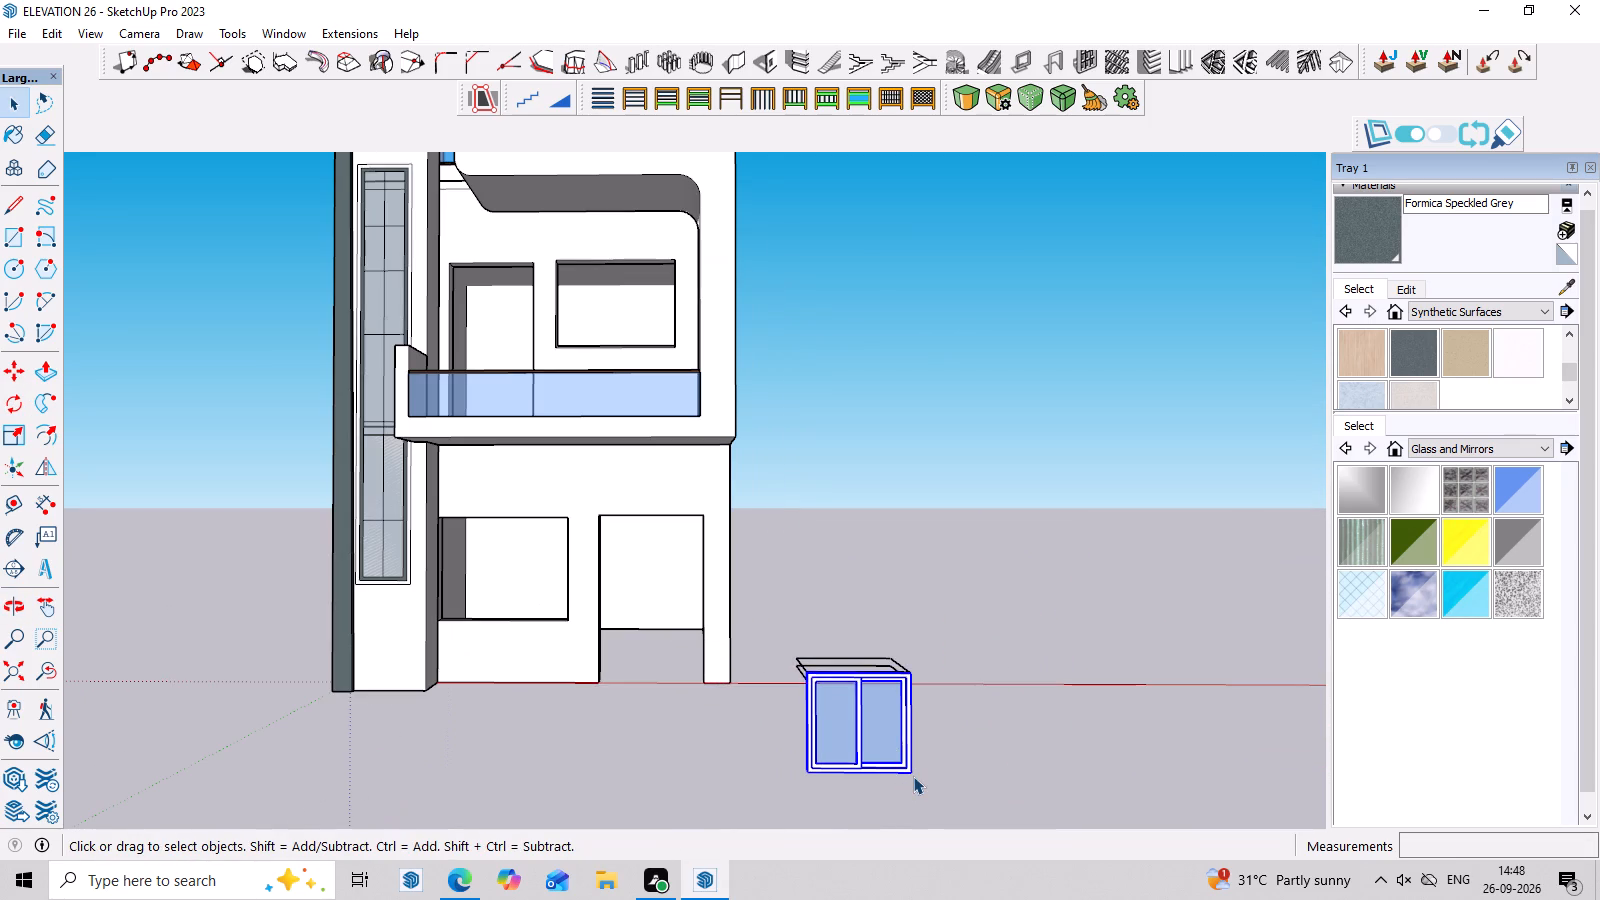
pyautogui.press('m')
pyautogui.click(913, 775)
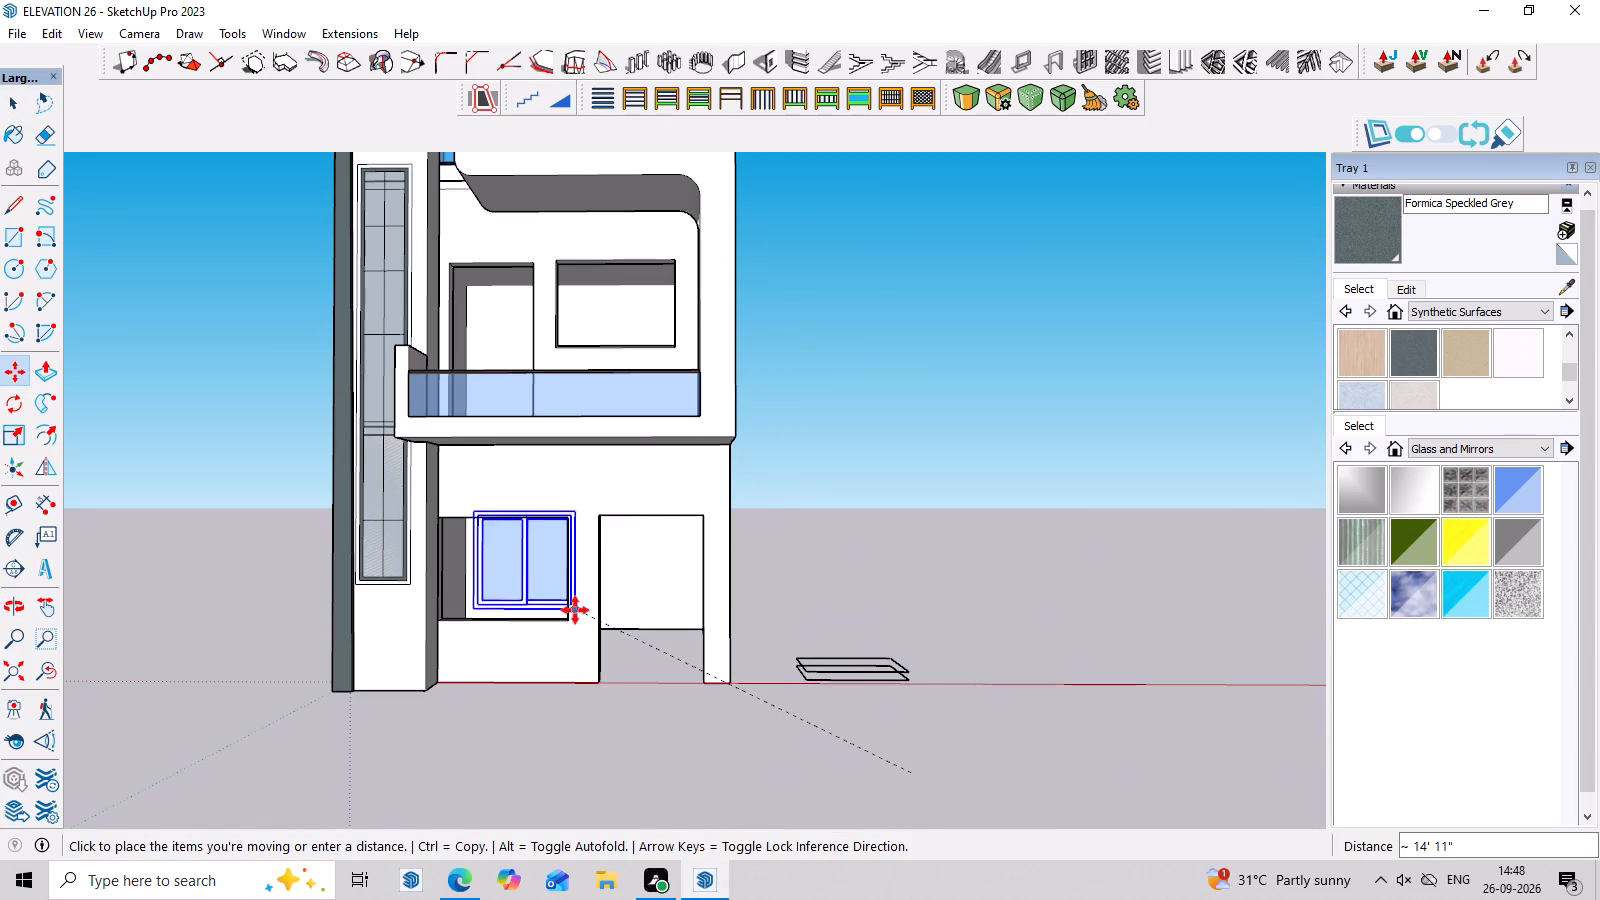
pyautogui.scroll(7, 571, 634)
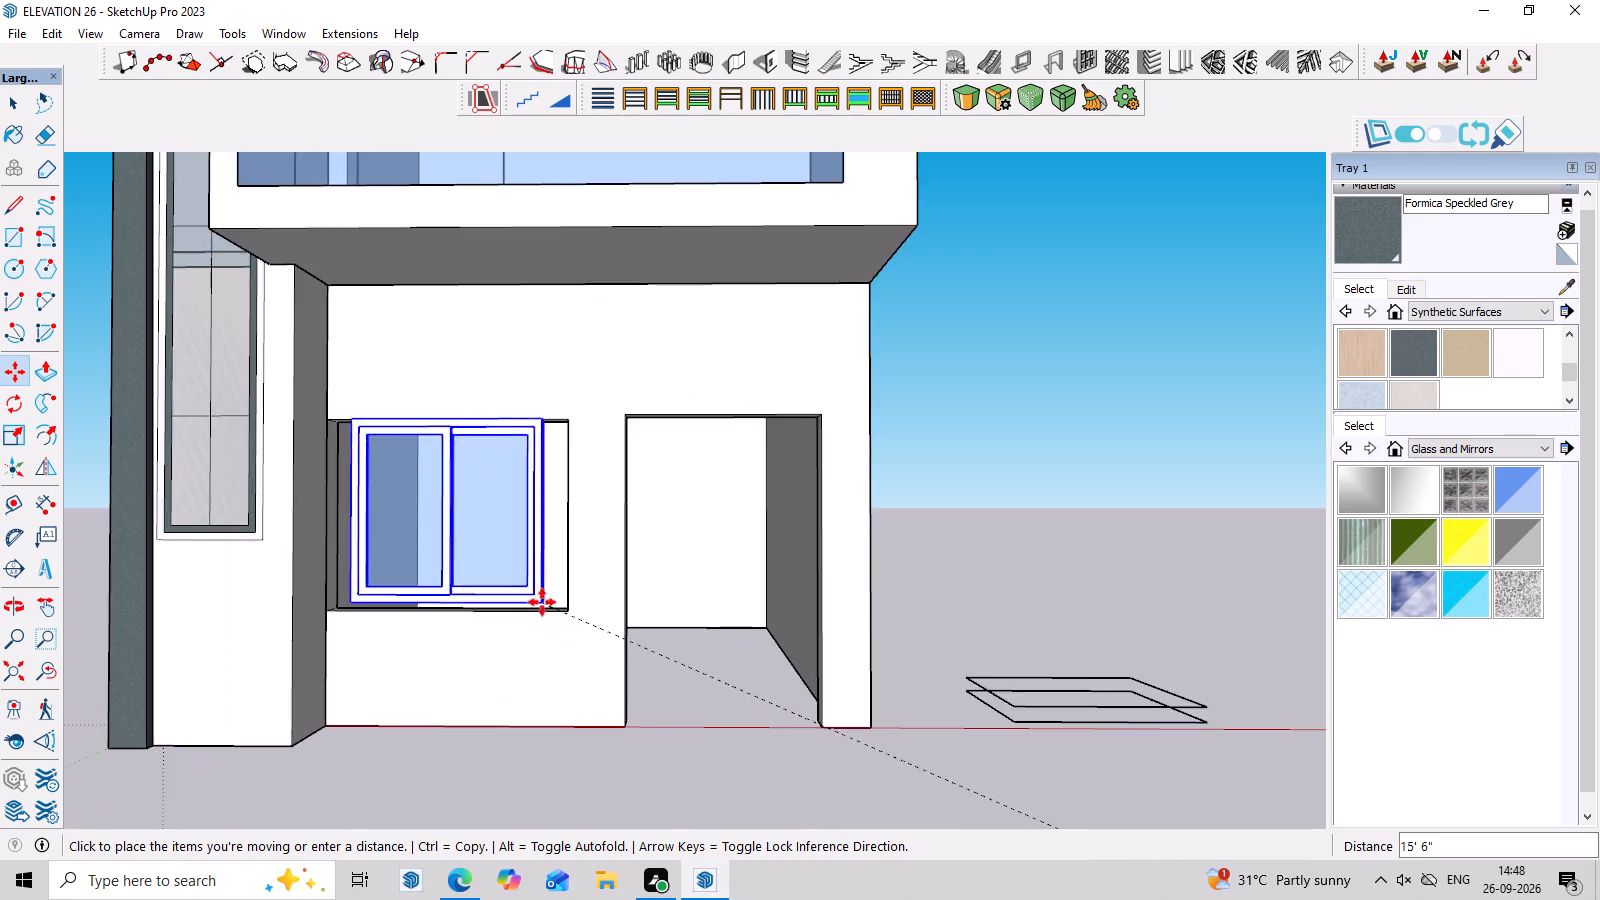
pyautogui.scroll(3, 542, 602)
pyautogui.moveTo(515, 592); pyautogui.dragTo(476, 647, button='middle')
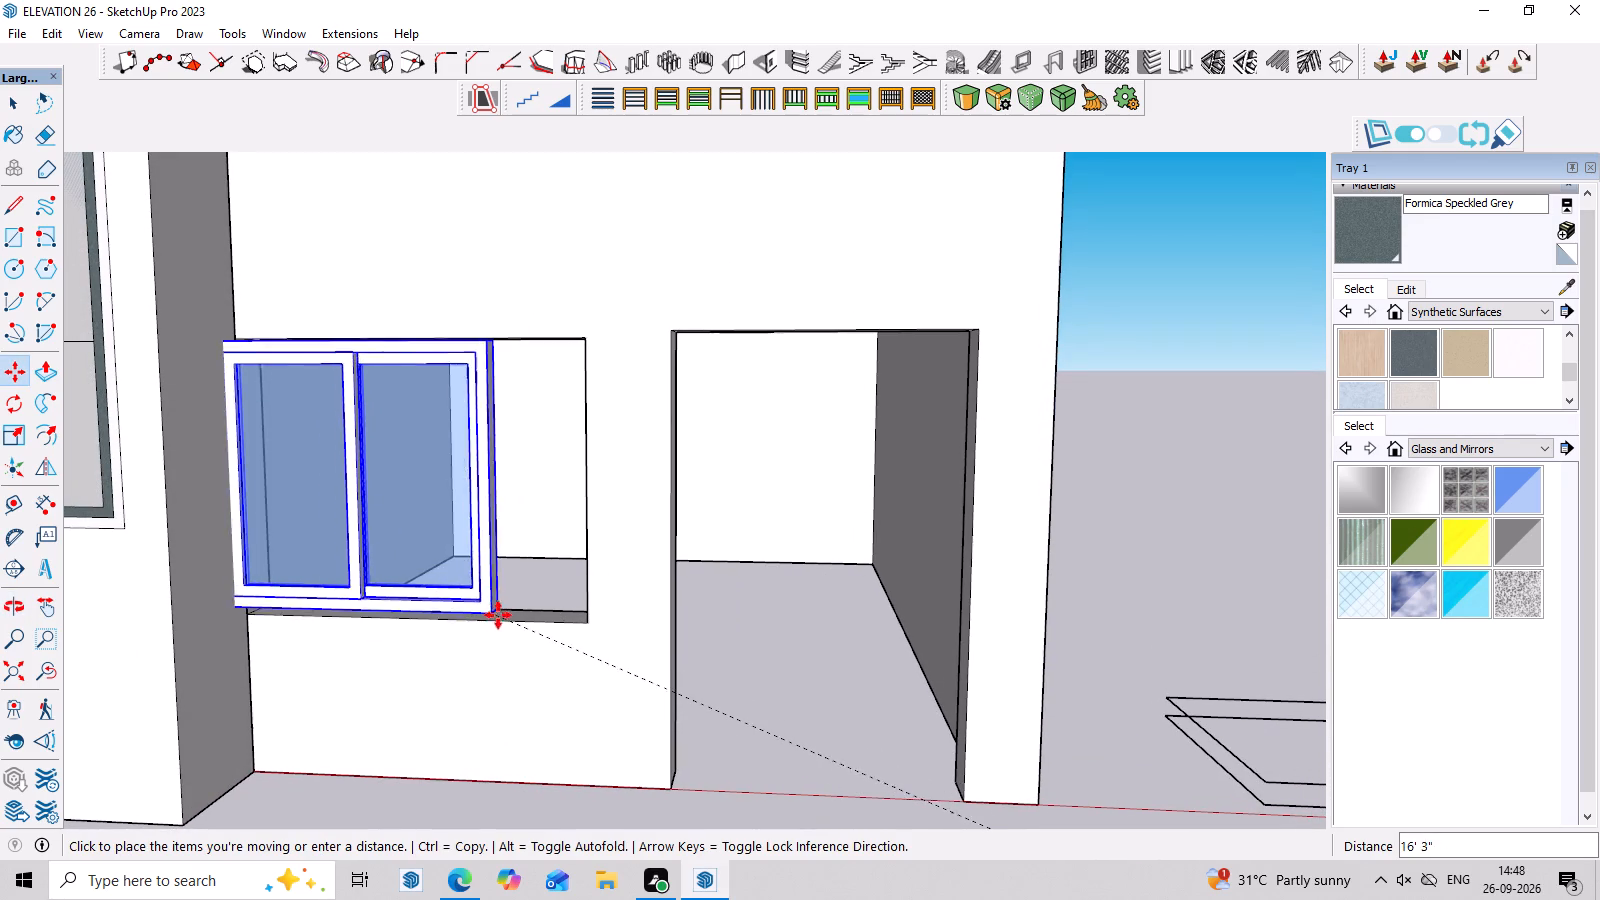
pyautogui.click(524, 614)
# Push the window about 3" back into the depth of the ground-floor opening, using its bottom corner as reference.
pyautogui.scroll(6, 376, 618)
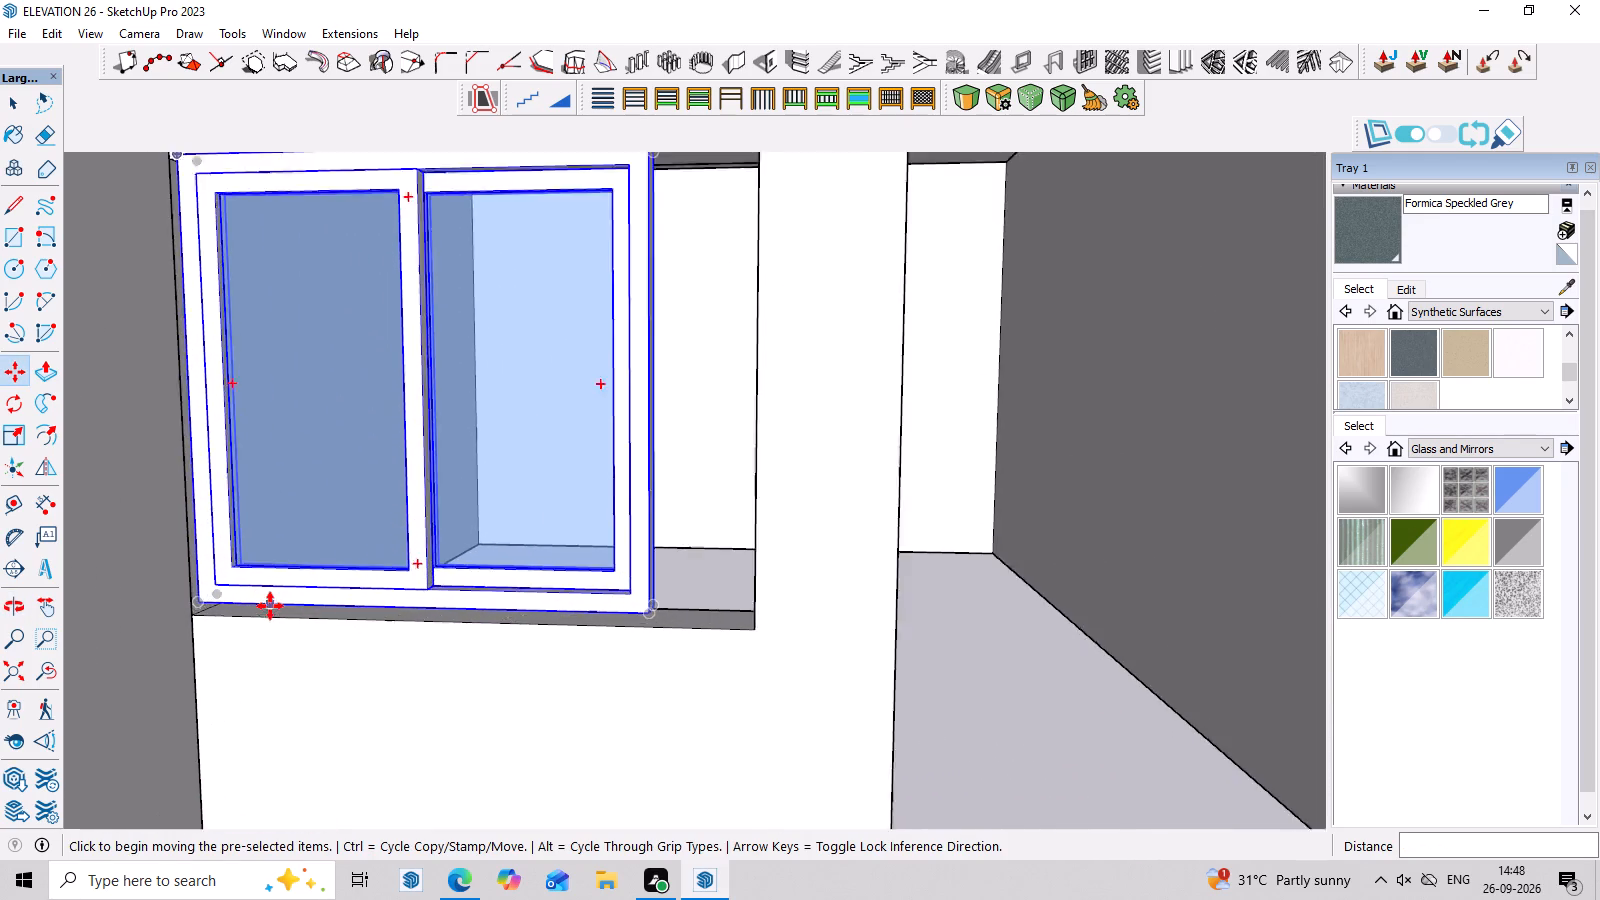
pyautogui.moveTo(344, 606); pyautogui.dragTo(556, 624, button='middle')
pyautogui.scroll(-6, 556, 624)
pyautogui.moveTo(584, 614); pyautogui.dragTo(295, 669, button='middle')
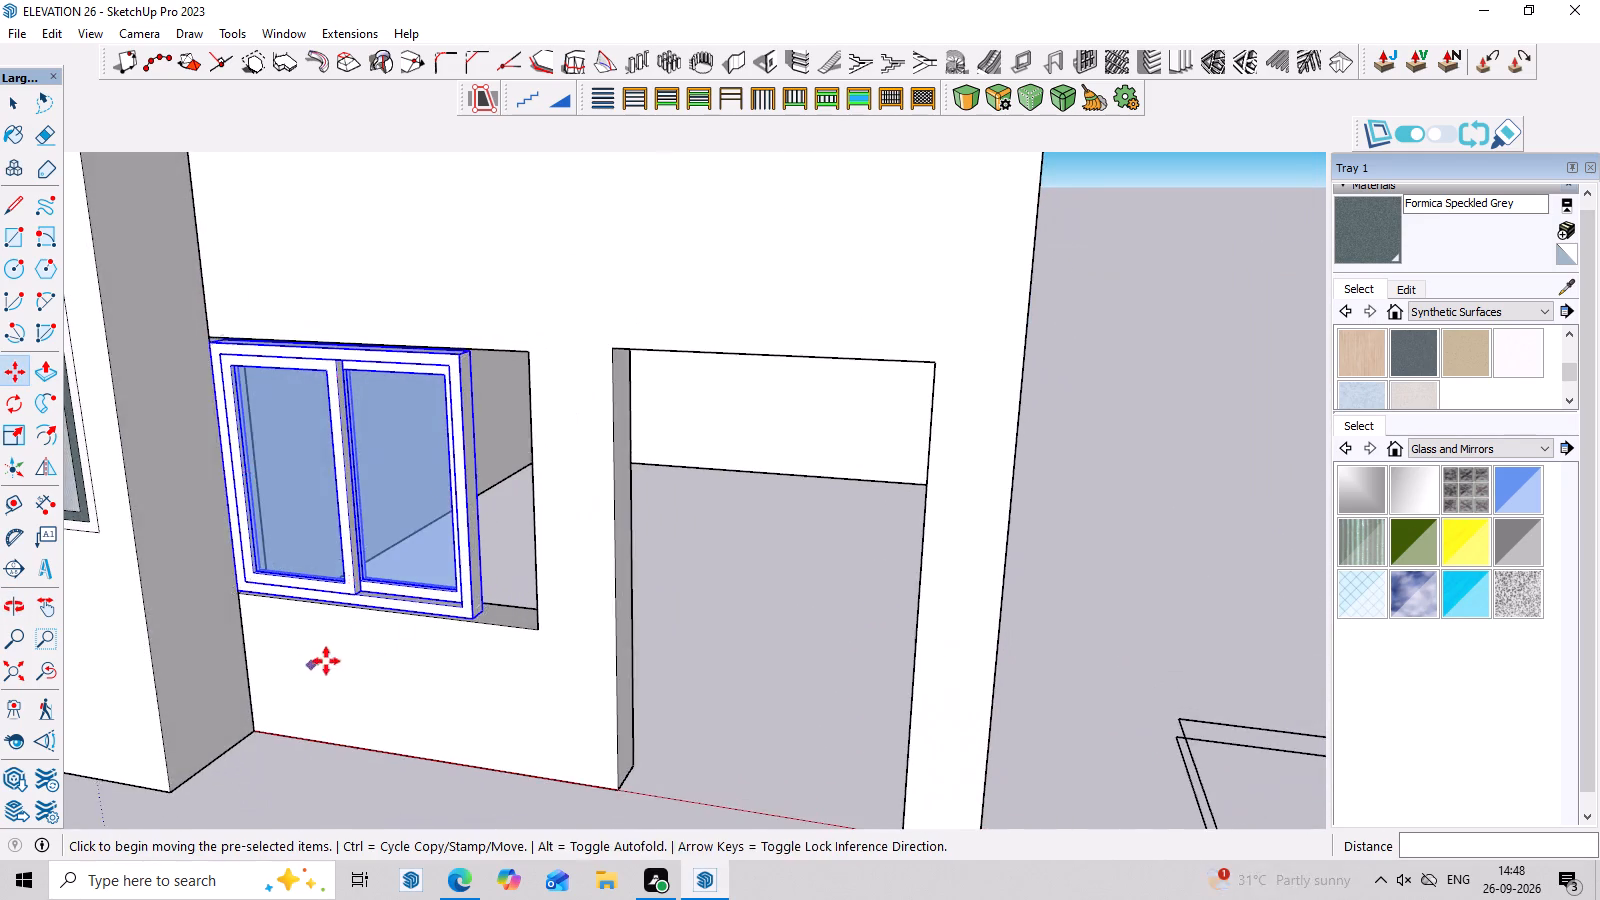
pyautogui.scroll(7, 465, 589)
pyautogui.click(495, 629)
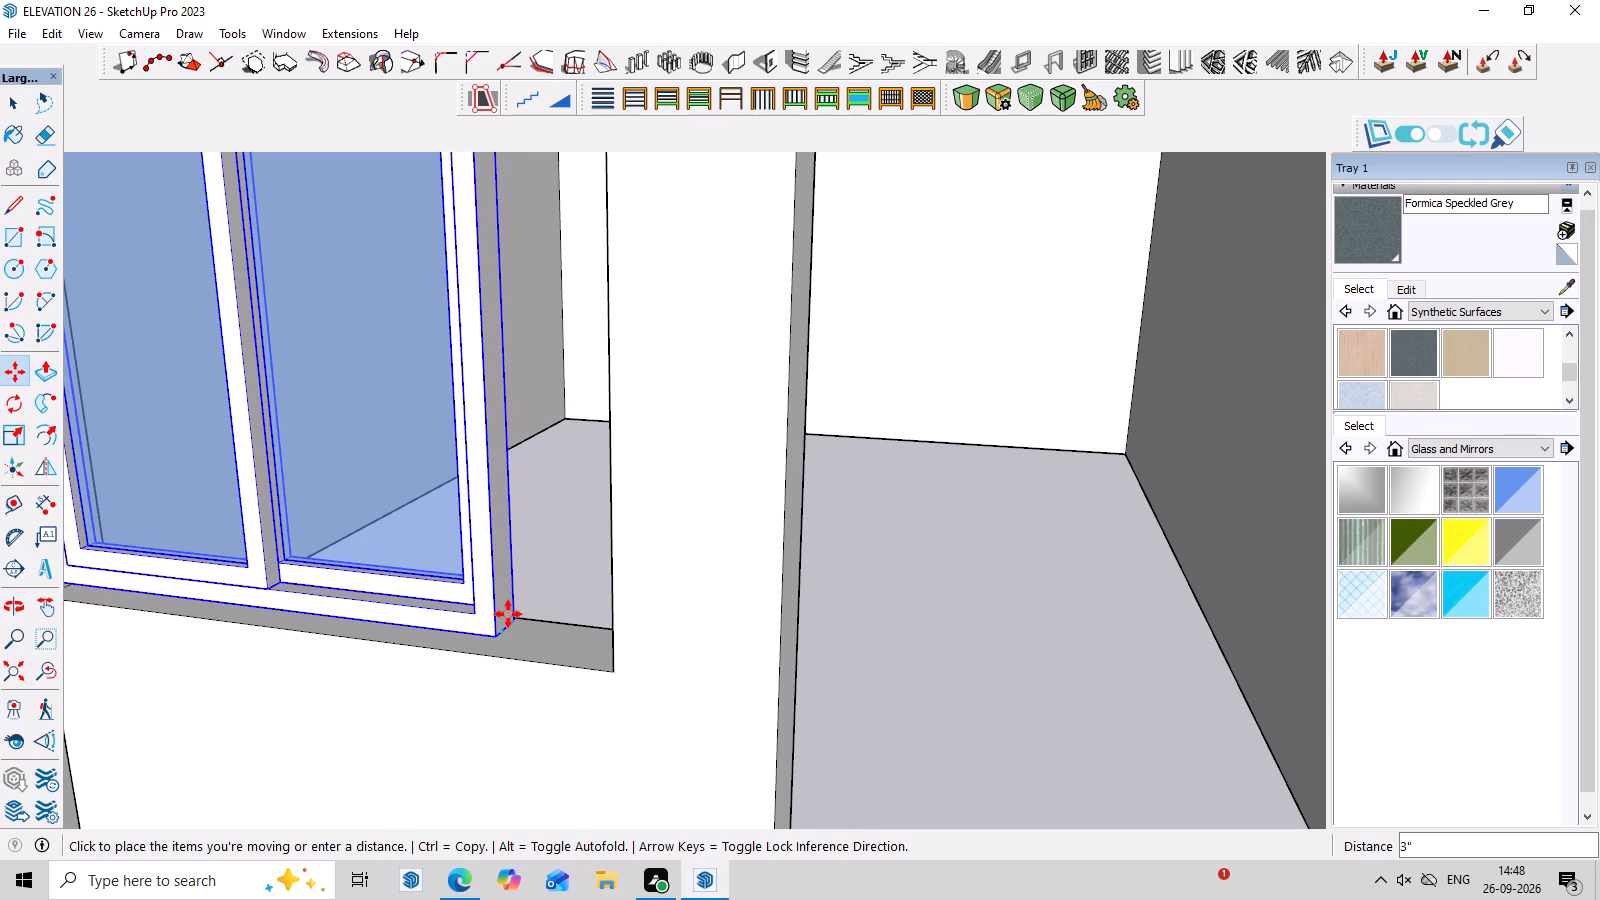
pyautogui.click(508, 614)
# Shift the window about 2" sideways so its lower corner meets the ground-floor opening's corner beside the projecting wall.
pyautogui.scroll(-3, 454, 619)
pyautogui.moveTo(464, 620); pyautogui.dragTo(543, 613, button='middle')
pyautogui.scroll(3, 247, 640)
pyautogui.moveTo(106, 627); pyautogui.dragTo(221, 631, button='middle')
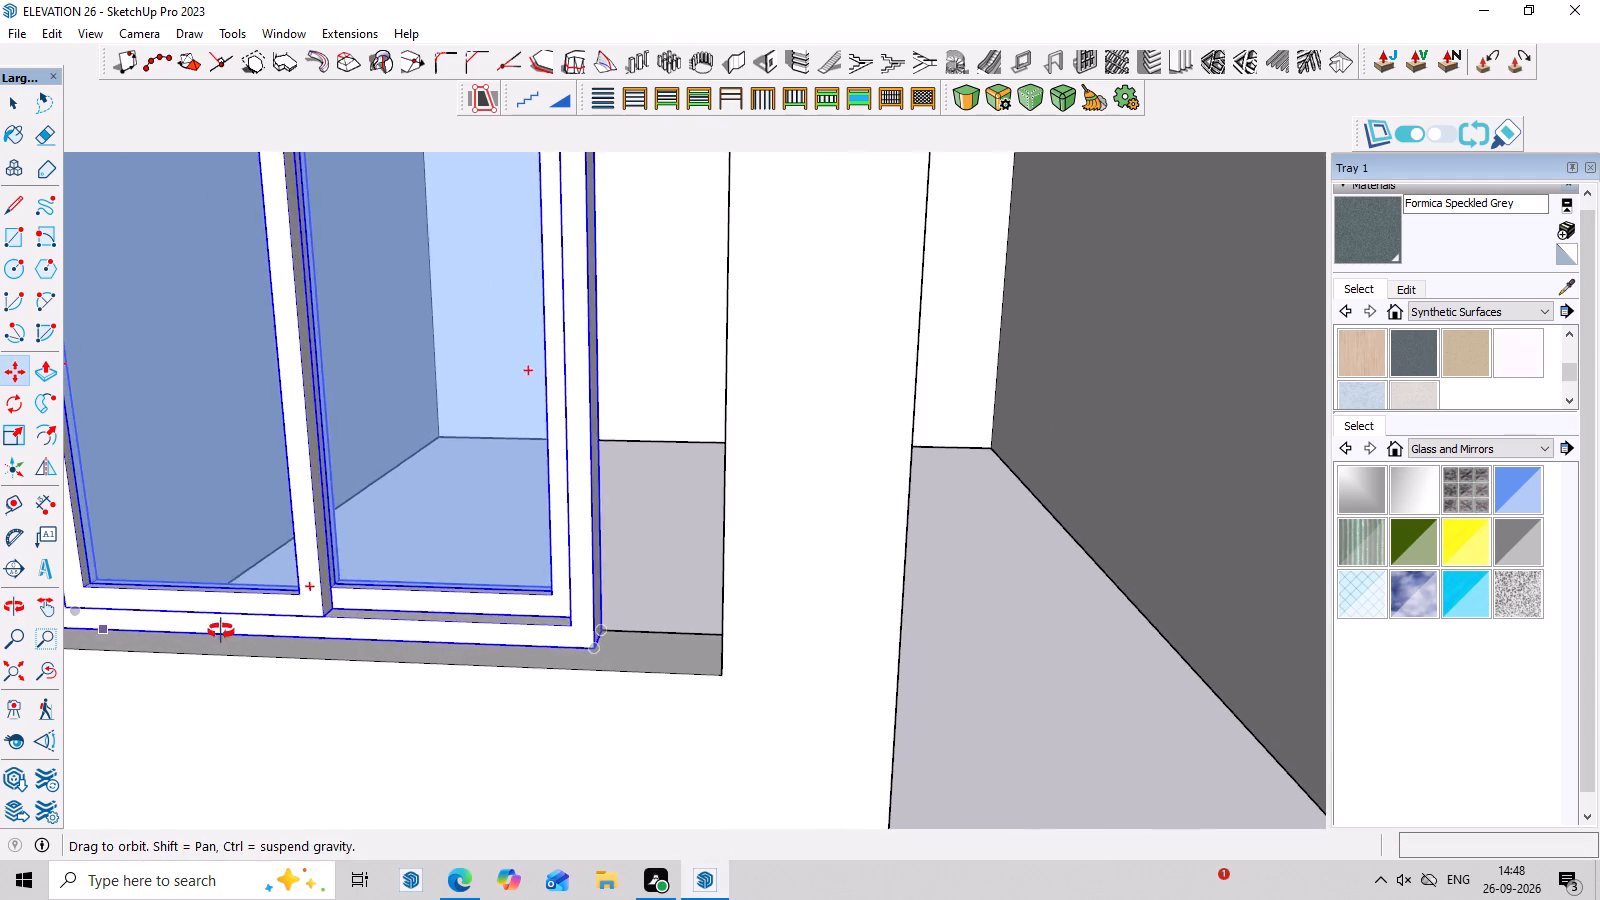
pyautogui.moveTo(221, 631); pyautogui.dragTo(466, 636, button='middle')
pyautogui.scroll(-7, 536, 625)
pyautogui.moveTo(620, 590); pyautogui.dragTo(310, 658, button='middle')
pyautogui.scroll(3, 246, 672)
pyautogui.scroll(-3, 482, 632)
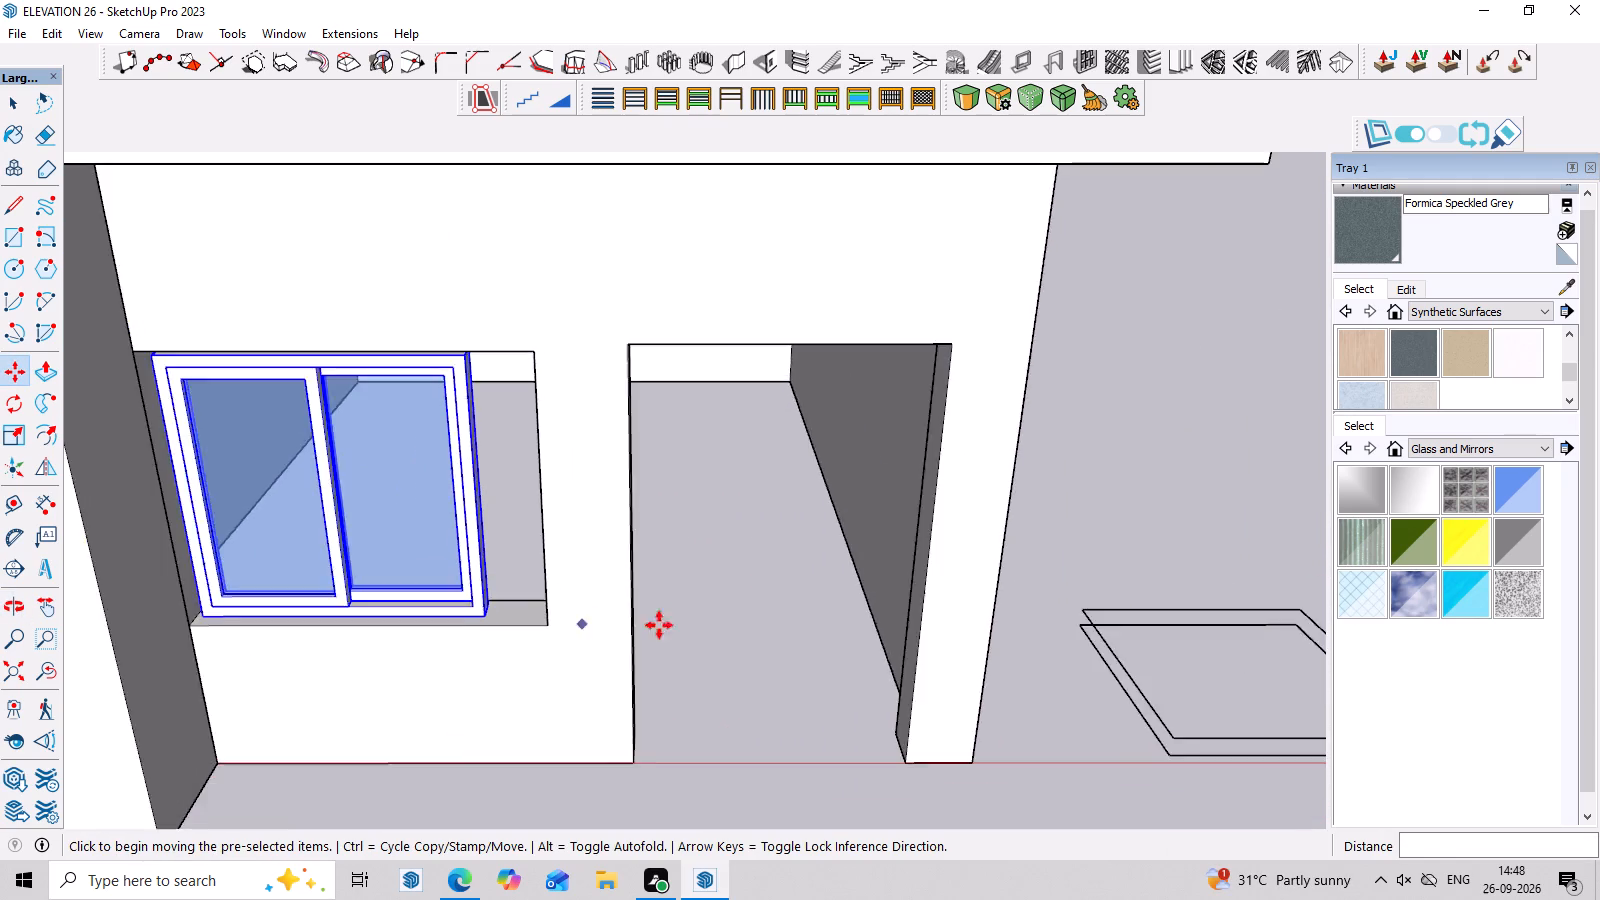
pyautogui.scroll(-5, 659, 625)
pyautogui.moveTo(720, 651); pyautogui.dragTo(652, 656, button='middle')
pyautogui.scroll(15, 377, 568)
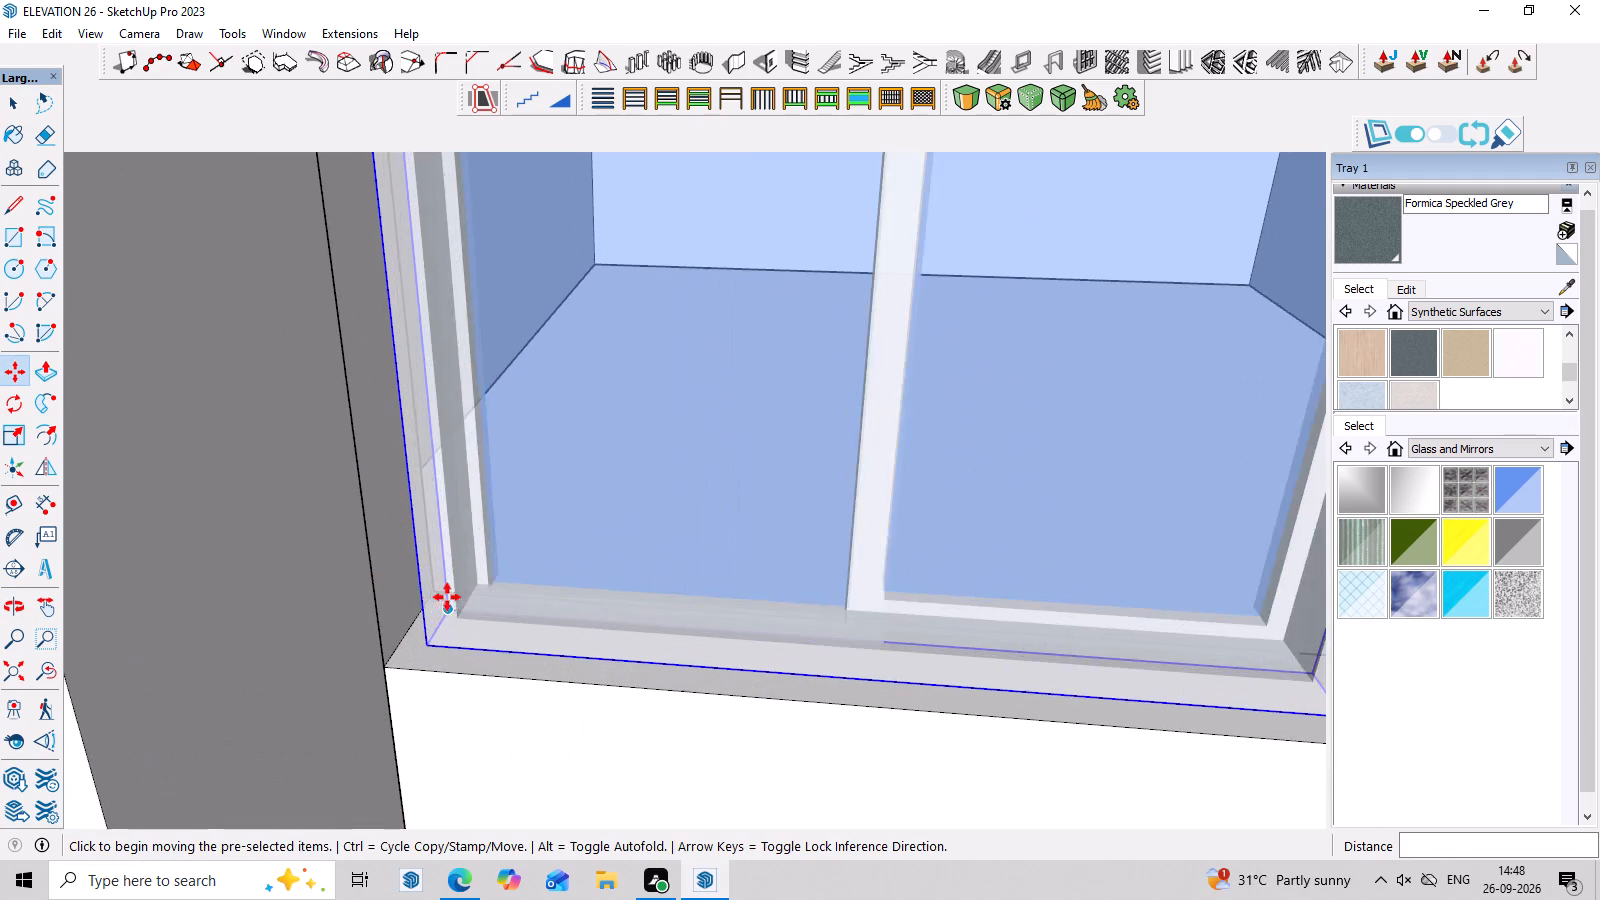
pyautogui.scroll(4, 447, 597)
pyautogui.click(420, 654)
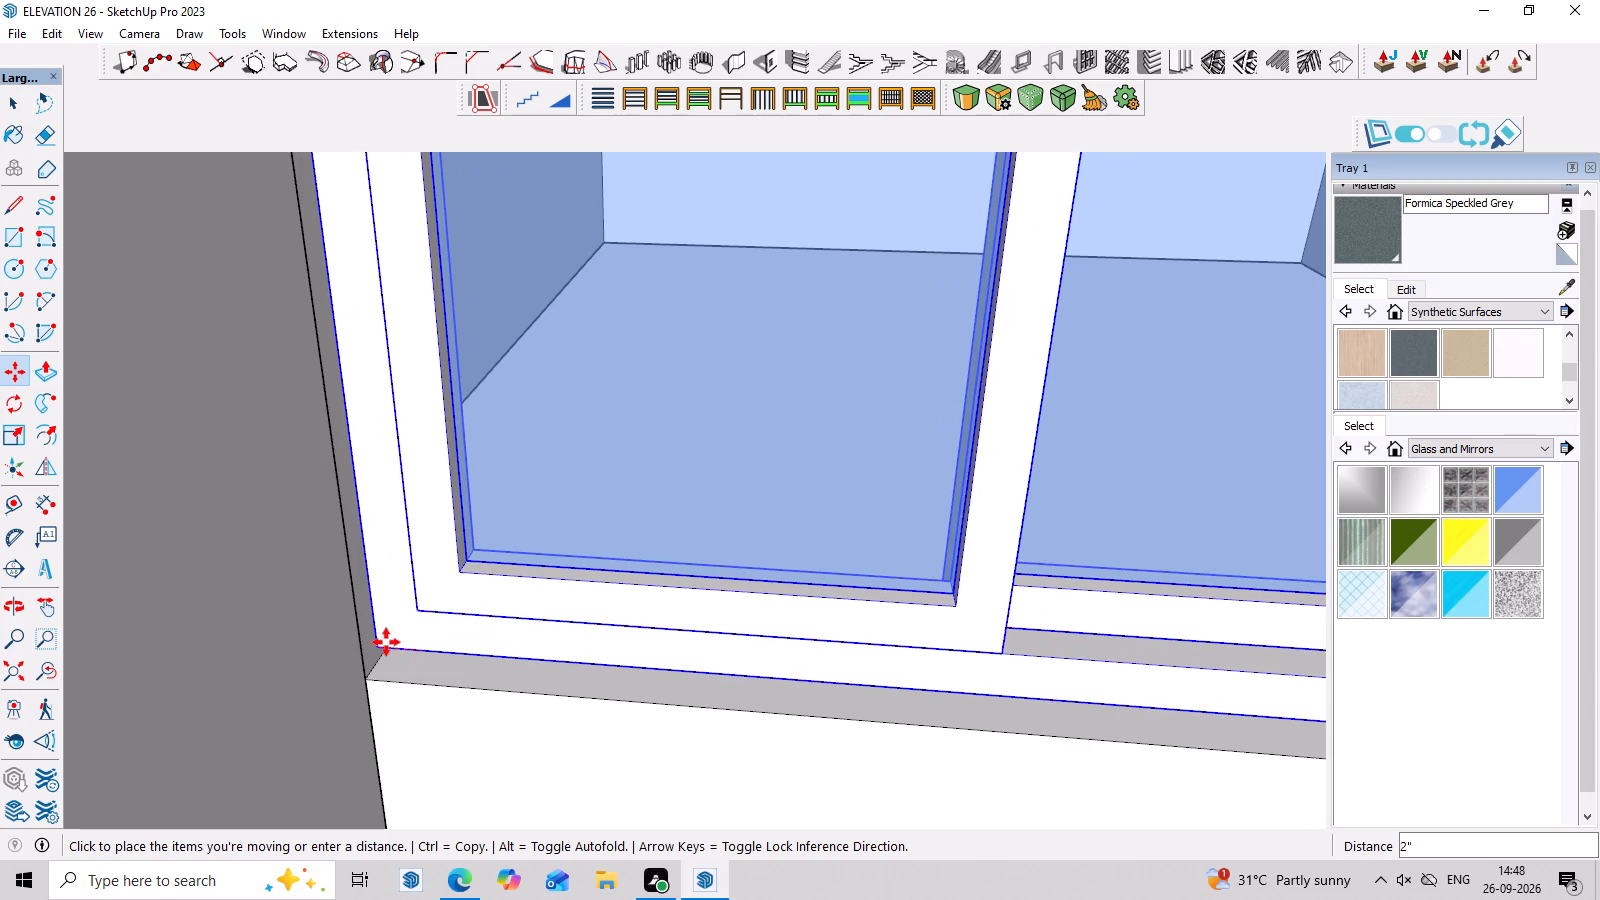
pyautogui.click(389, 655)
# Scale the window's height from its top middle grip up to the top edge of the ground-floor opening.
pyautogui.scroll(-13, 458, 635)
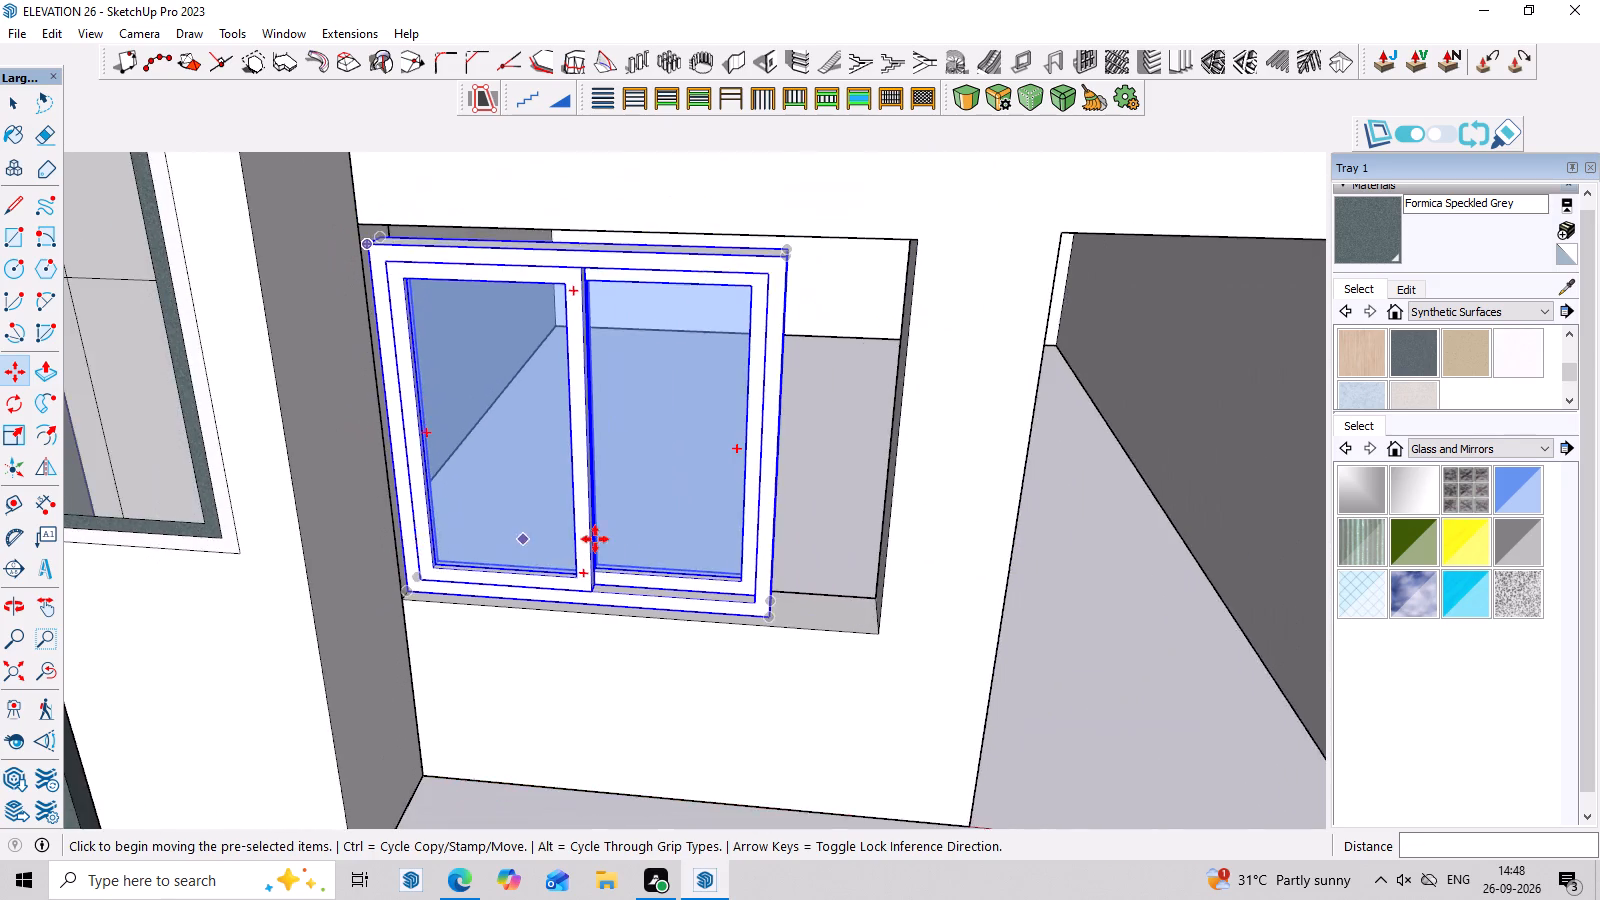
pyautogui.scroll(-3, 595, 539)
pyautogui.moveTo(769, 603); pyautogui.dragTo(755, 536, button='middle')
pyautogui.scroll(3, 742, 484)
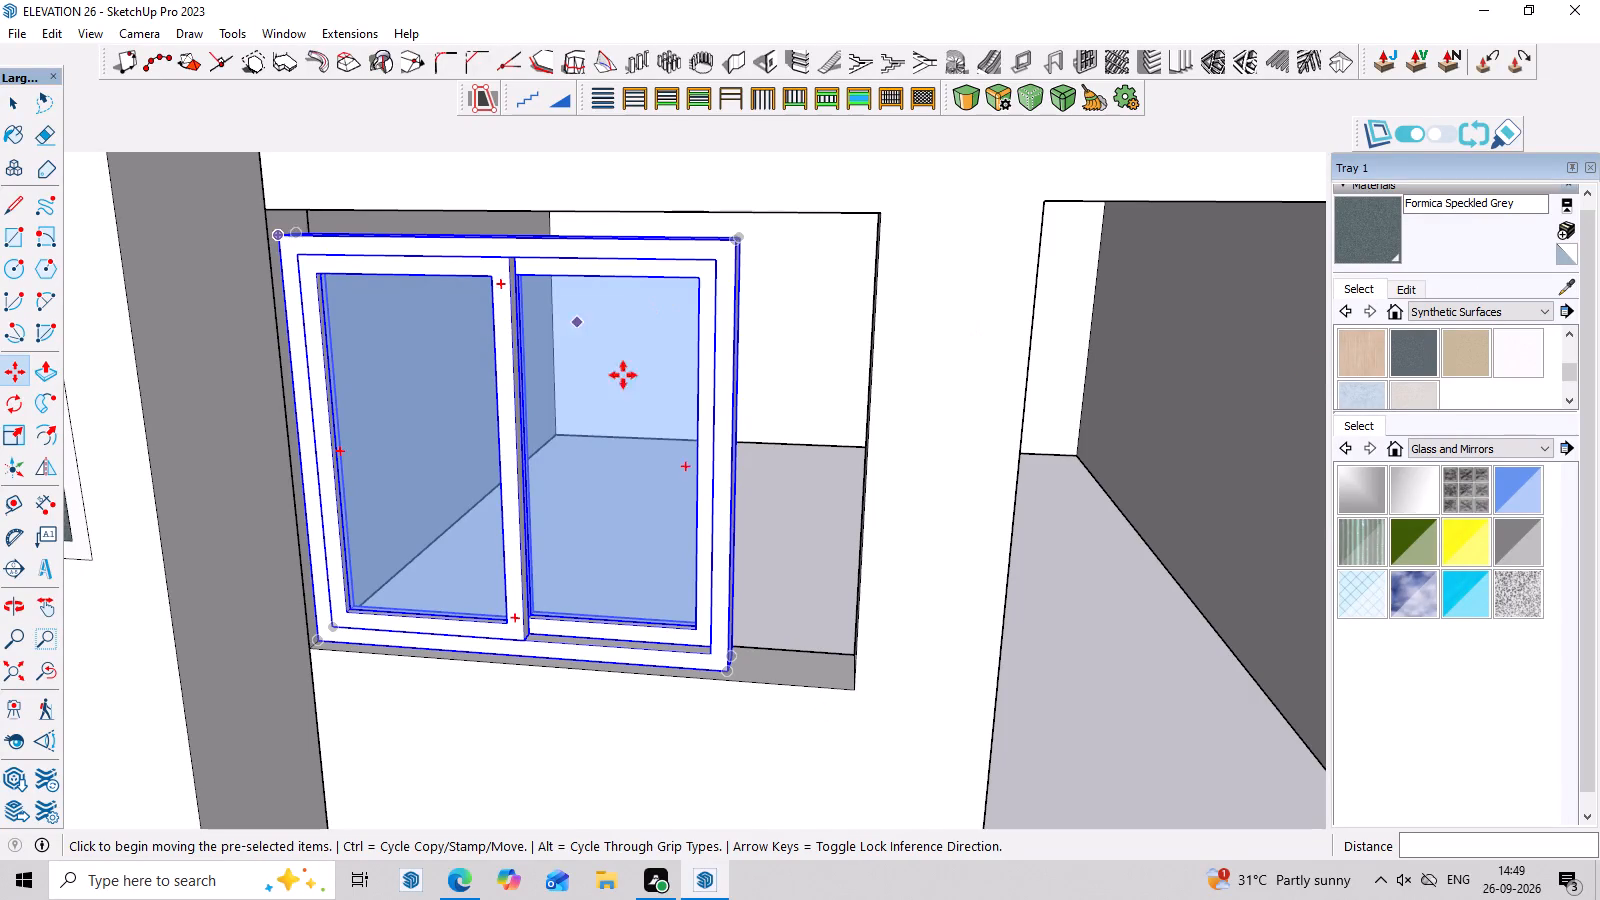
pyautogui.press('s')
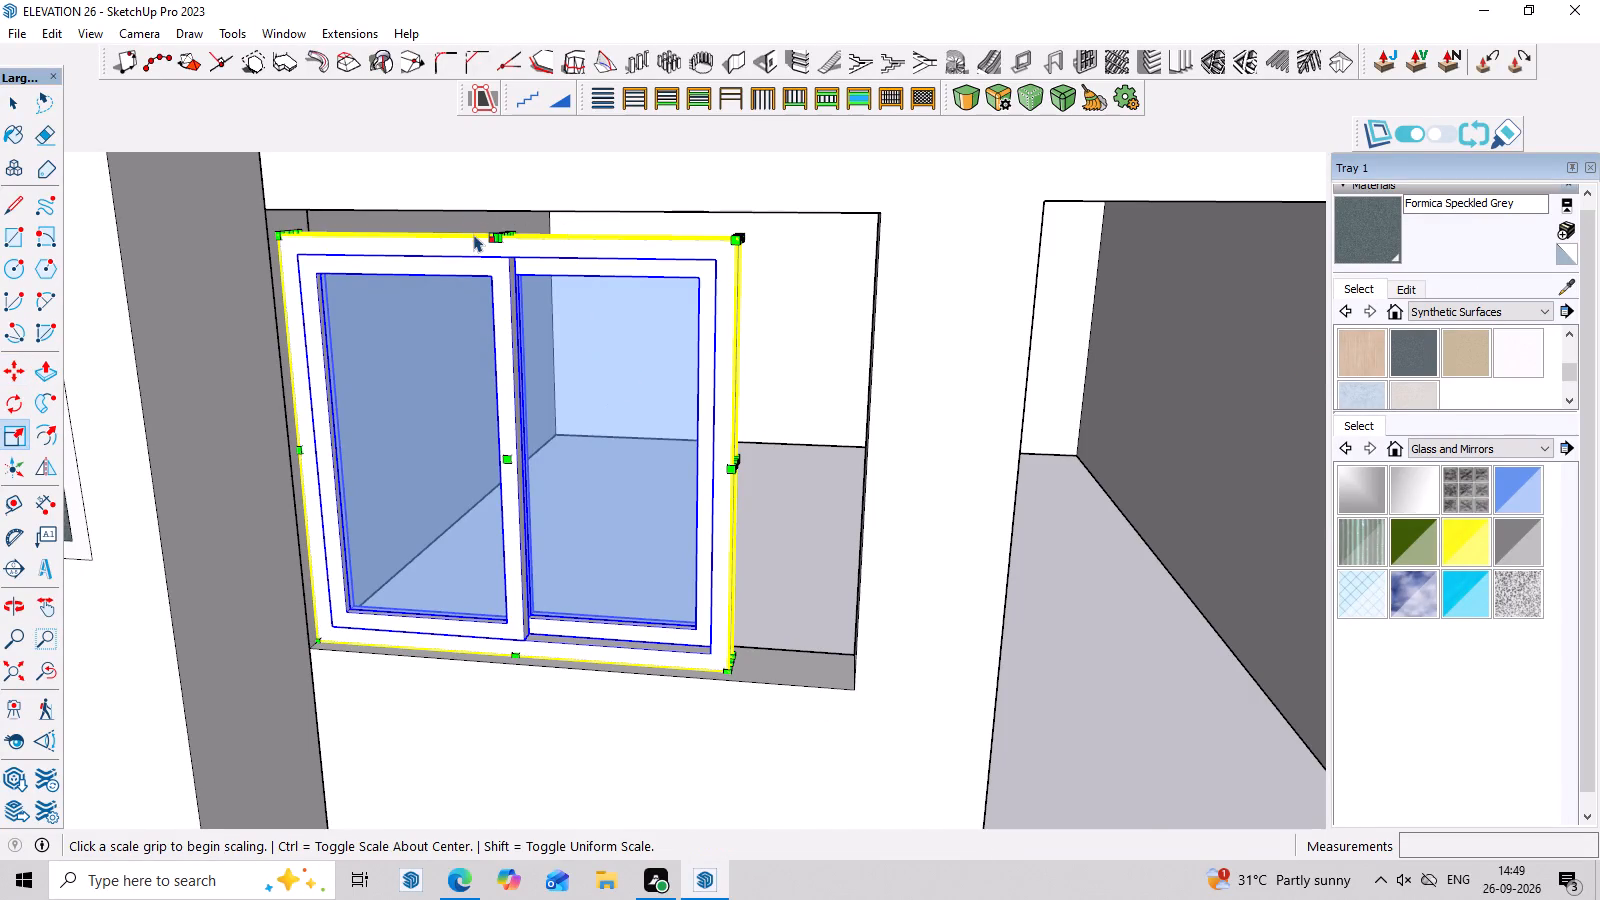
pyautogui.scroll(3, 481, 232)
pyautogui.click(532, 249)
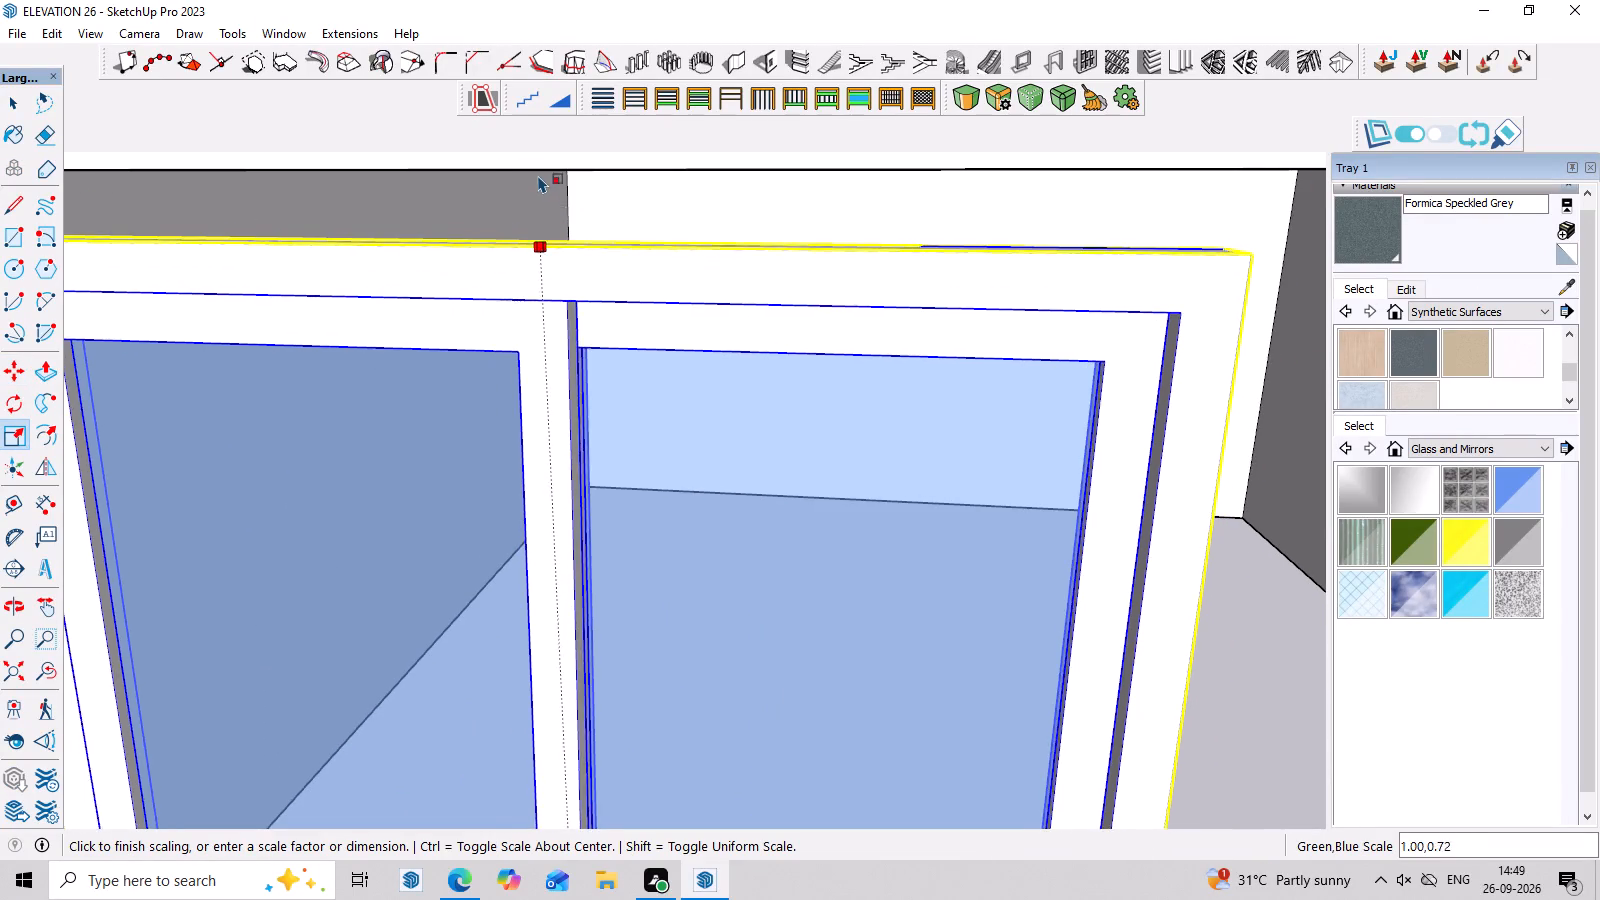
pyautogui.click(538, 169)
pyautogui.scroll(-12, 609, 252)
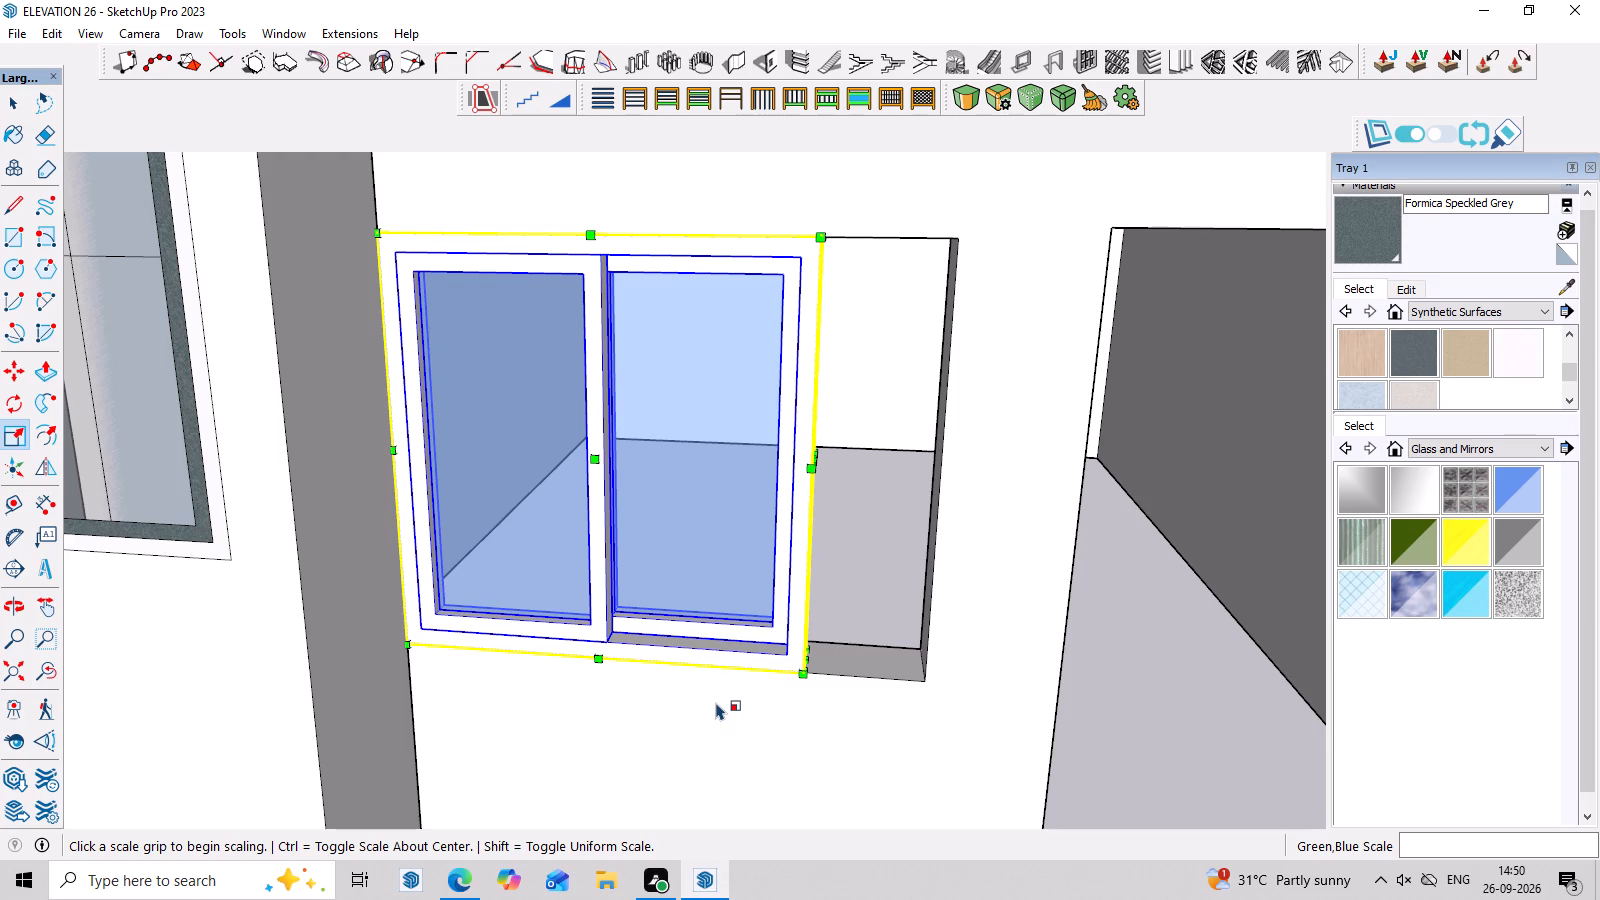
# Scale the window's width by about 1.28 from its side grip to reach the opening's far side near the doorway.
pyautogui.doubleClick(813, 465)
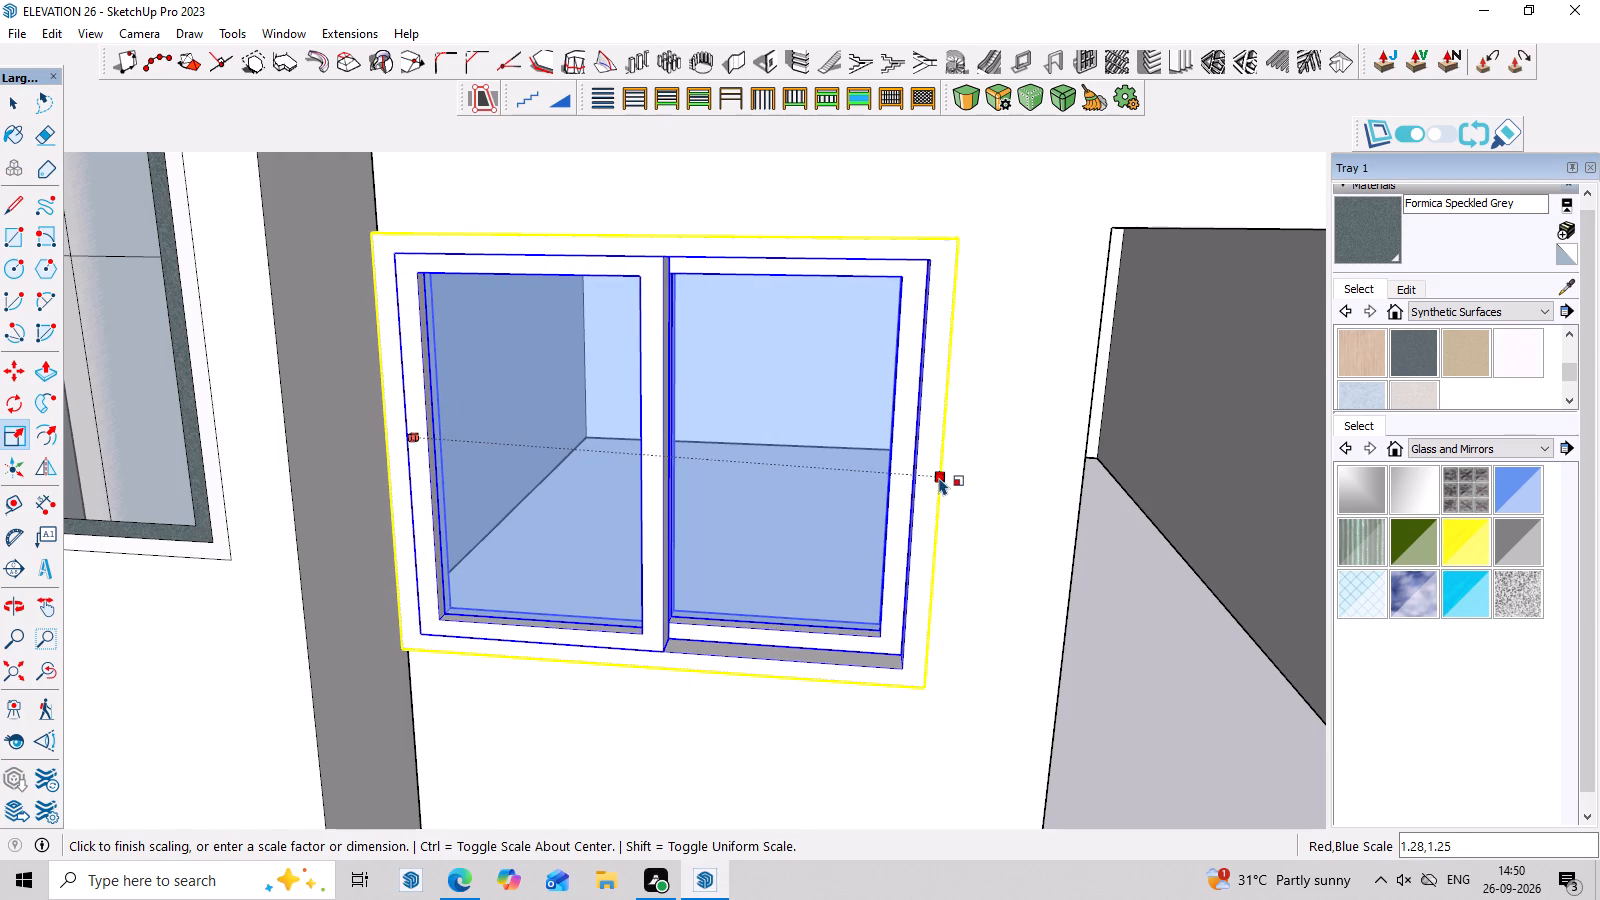
pyautogui.click(939, 477)
# Move the widened window about 1" in the depth of the ground-floor opening from its lower corner.
pyautogui.scroll(-2, 735, 542)
pyautogui.scroll(-2, 775, 616)
pyautogui.moveTo(910, 715); pyautogui.dragTo(903, 477, button='middle')
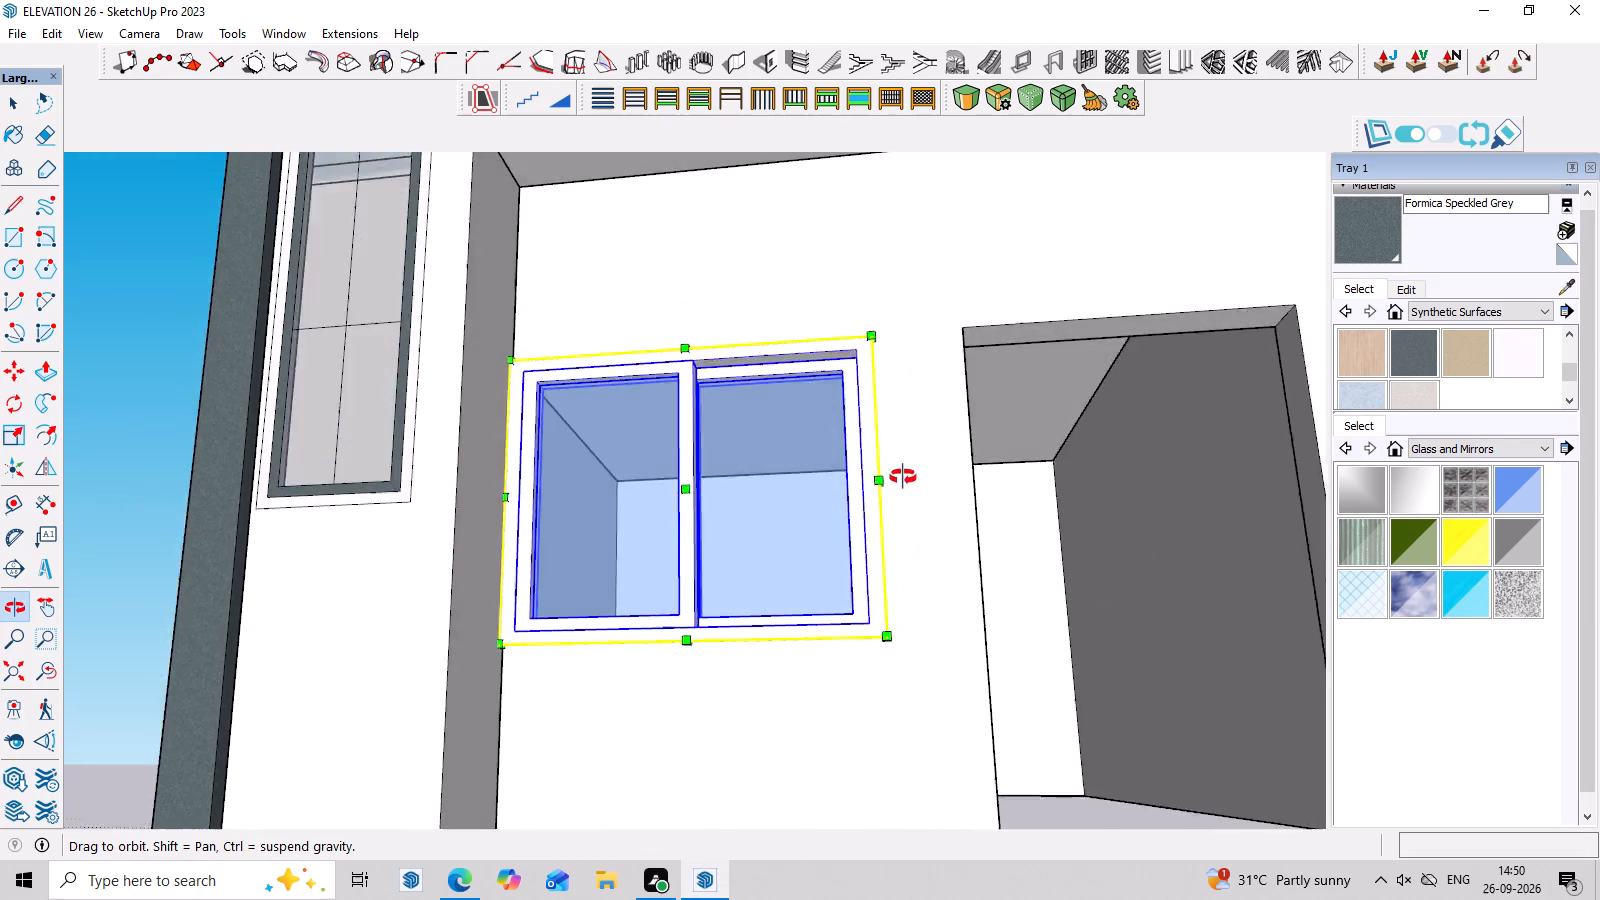
pyautogui.moveTo(903, 477); pyautogui.dragTo(465, 444, button='middle')
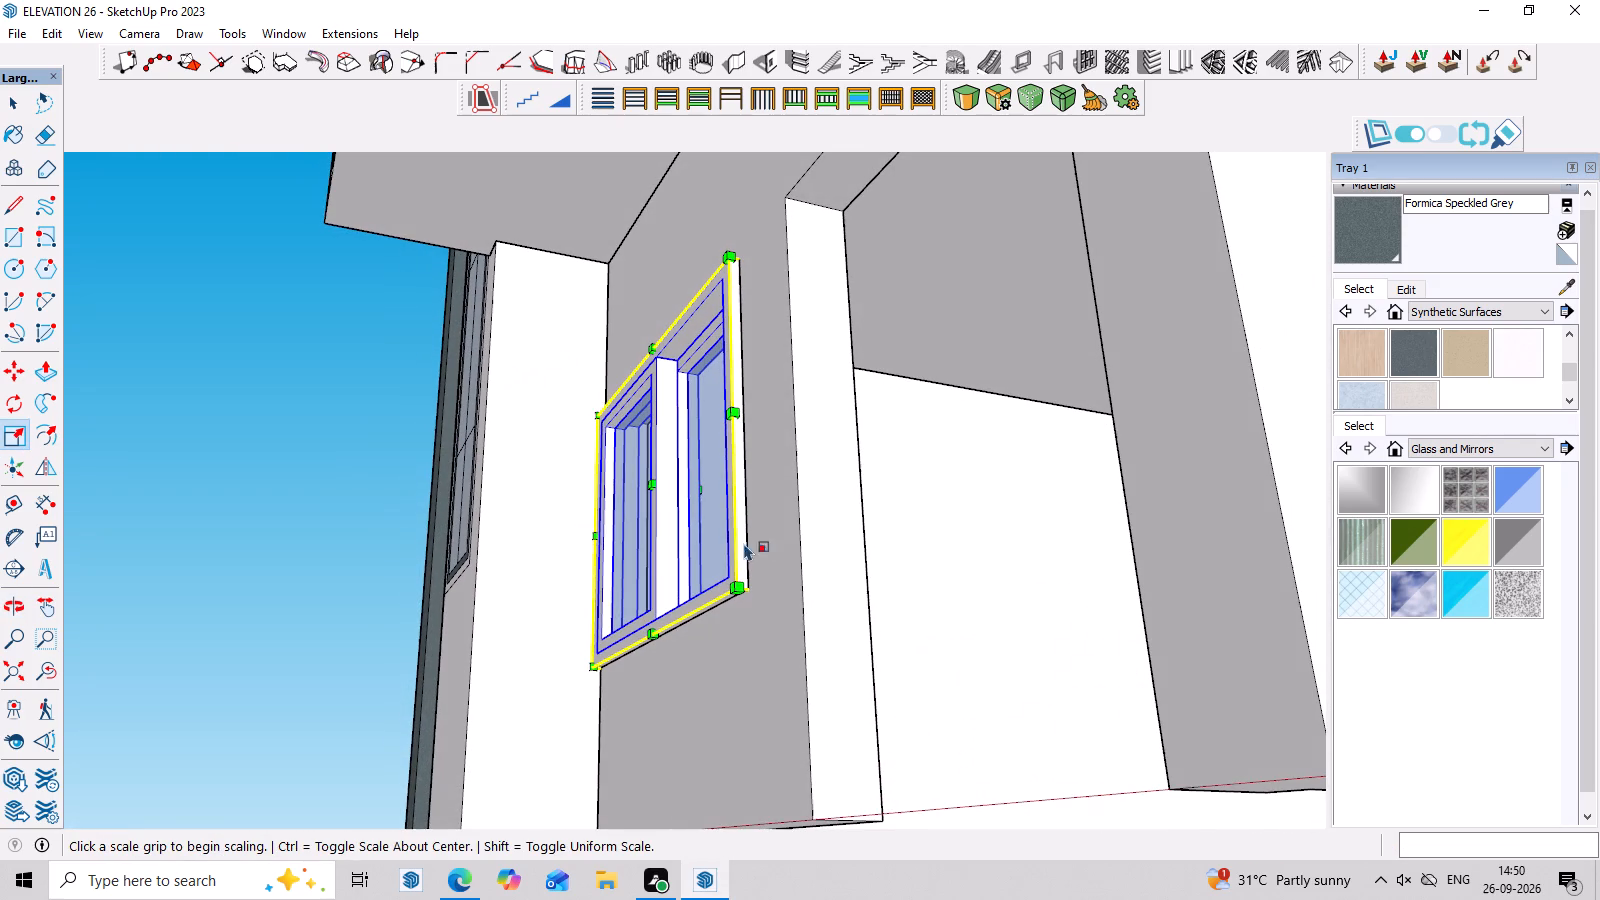
pyautogui.click(1042, 591)
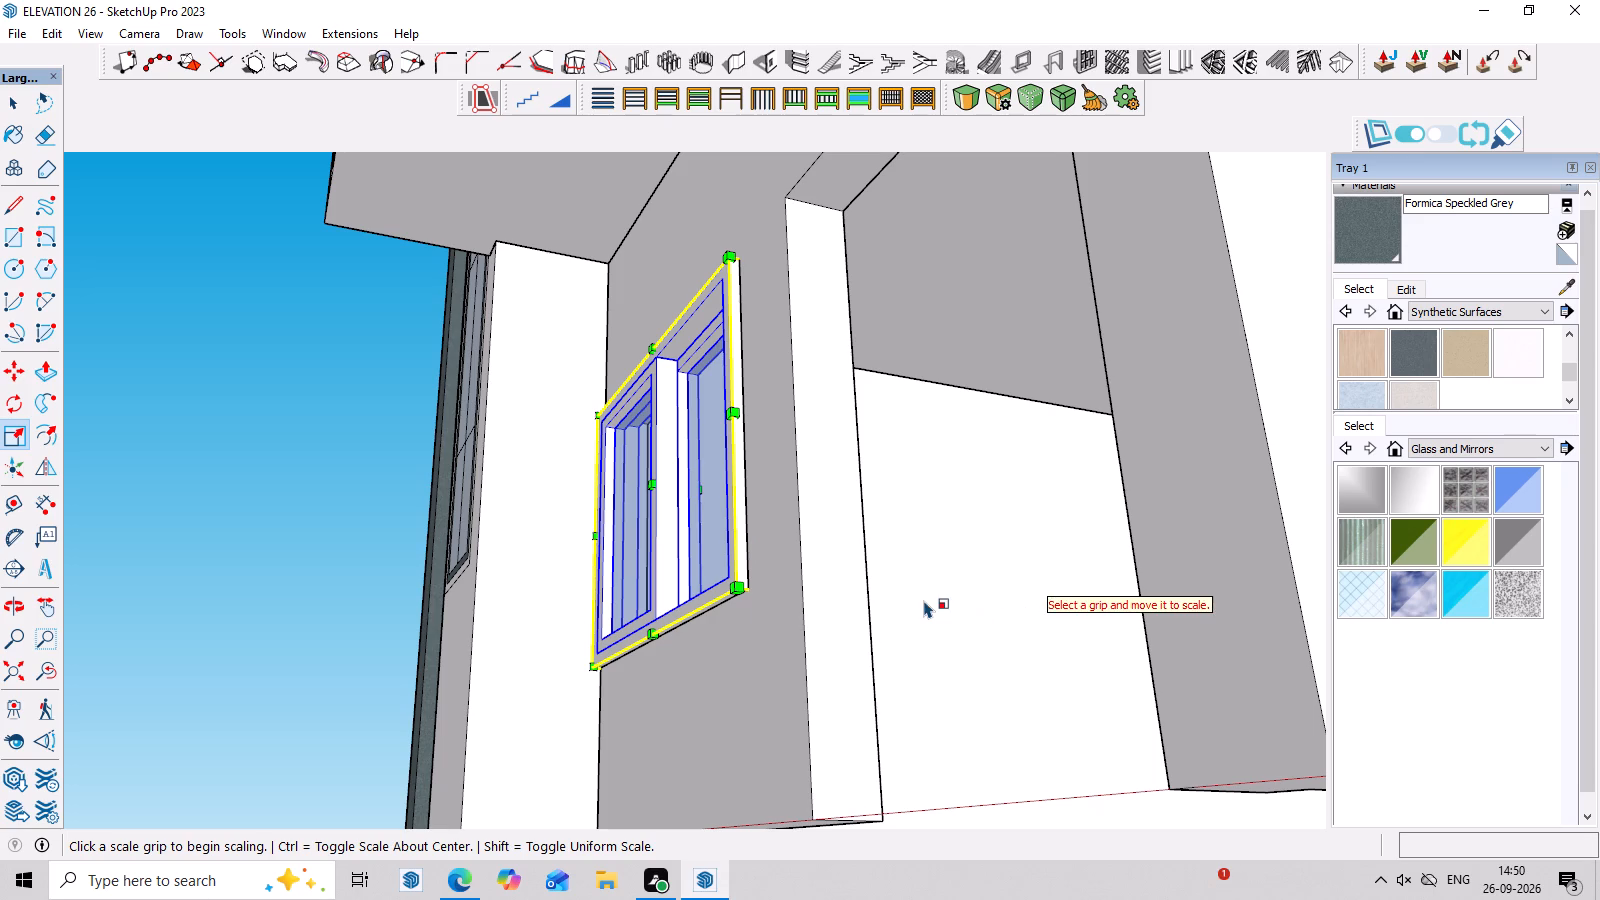
pyautogui.press('space')
pyautogui.press('m')
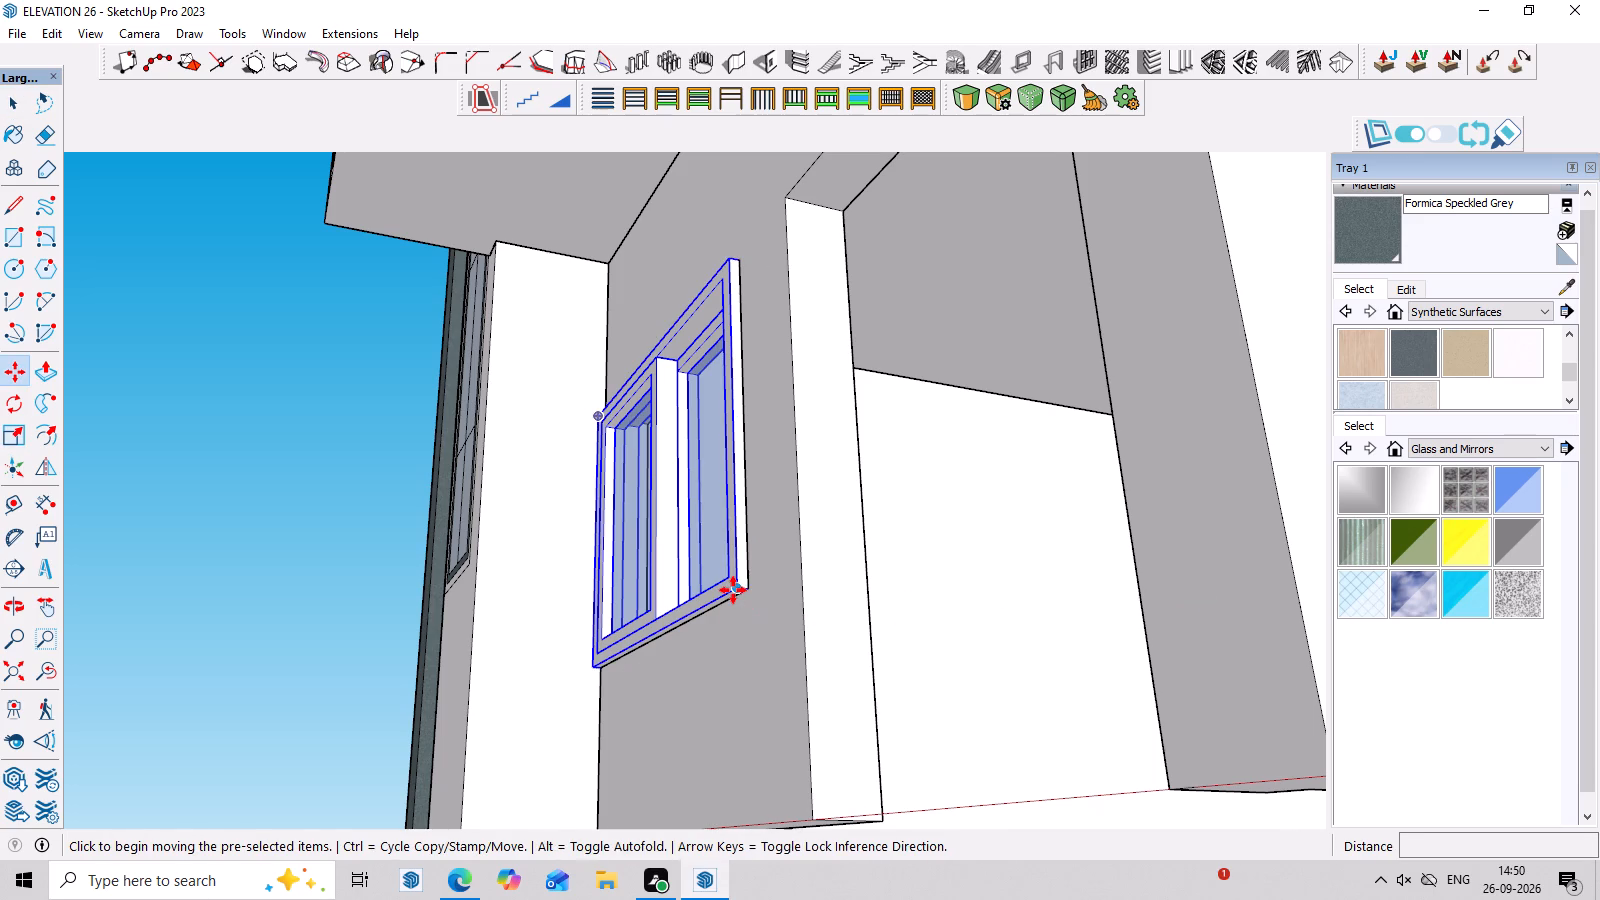
pyautogui.click(733, 590)
pyautogui.click(731, 586)
pyautogui.moveTo(765, 583); pyautogui.dragTo(736, 620, button='middle')
pyautogui.scroll(12, 727, 620)
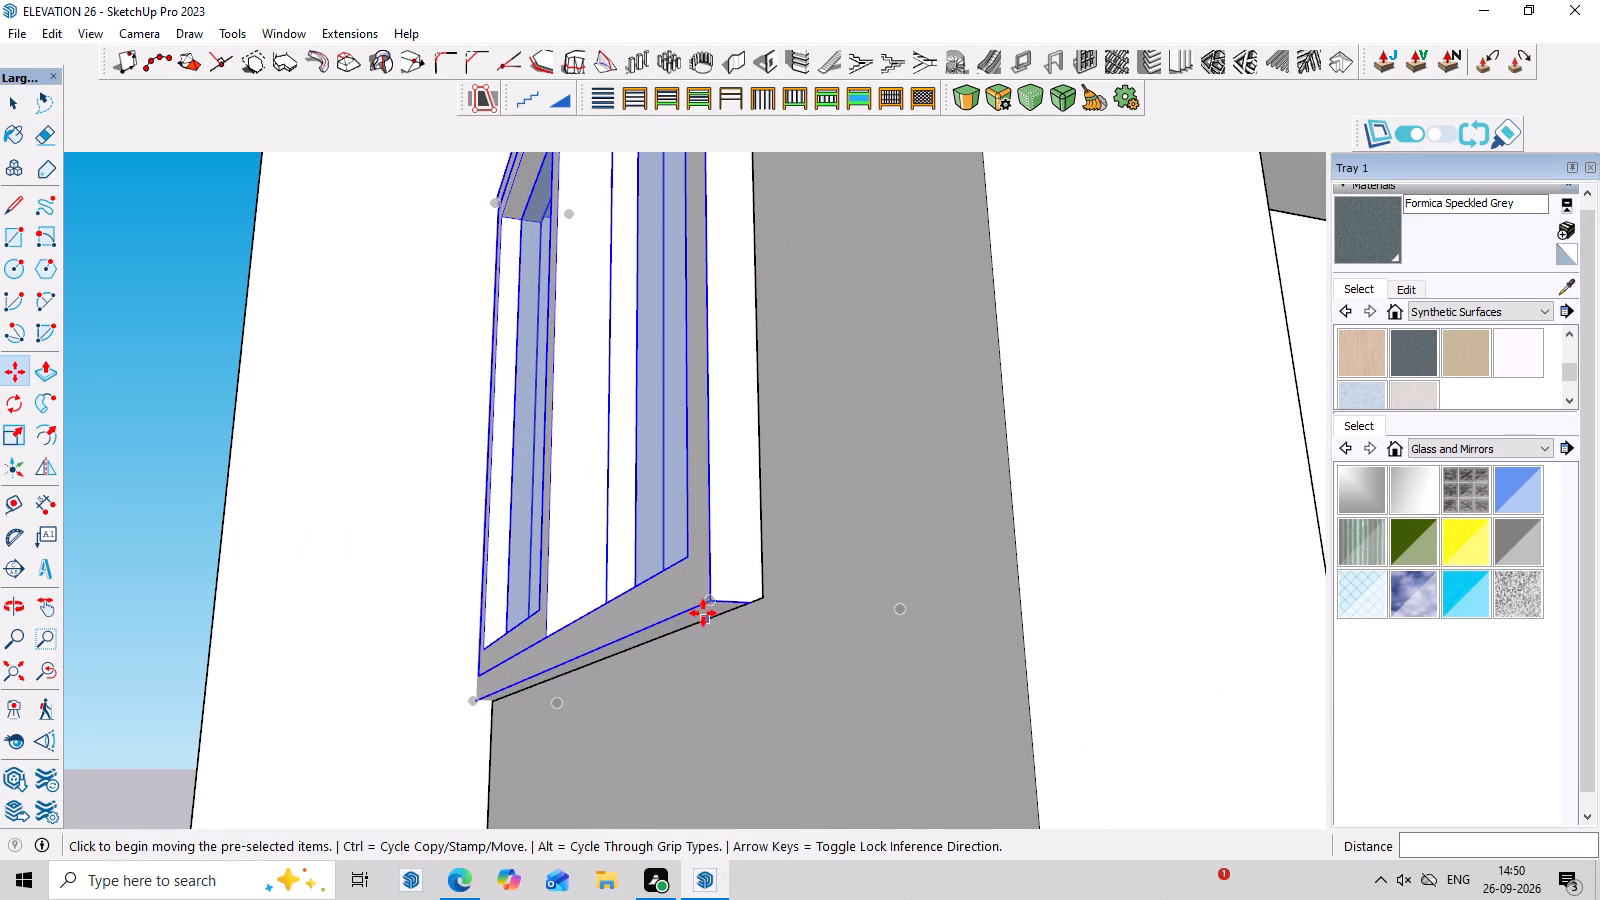
pyautogui.click(708, 602)
pyautogui.click(719, 601)
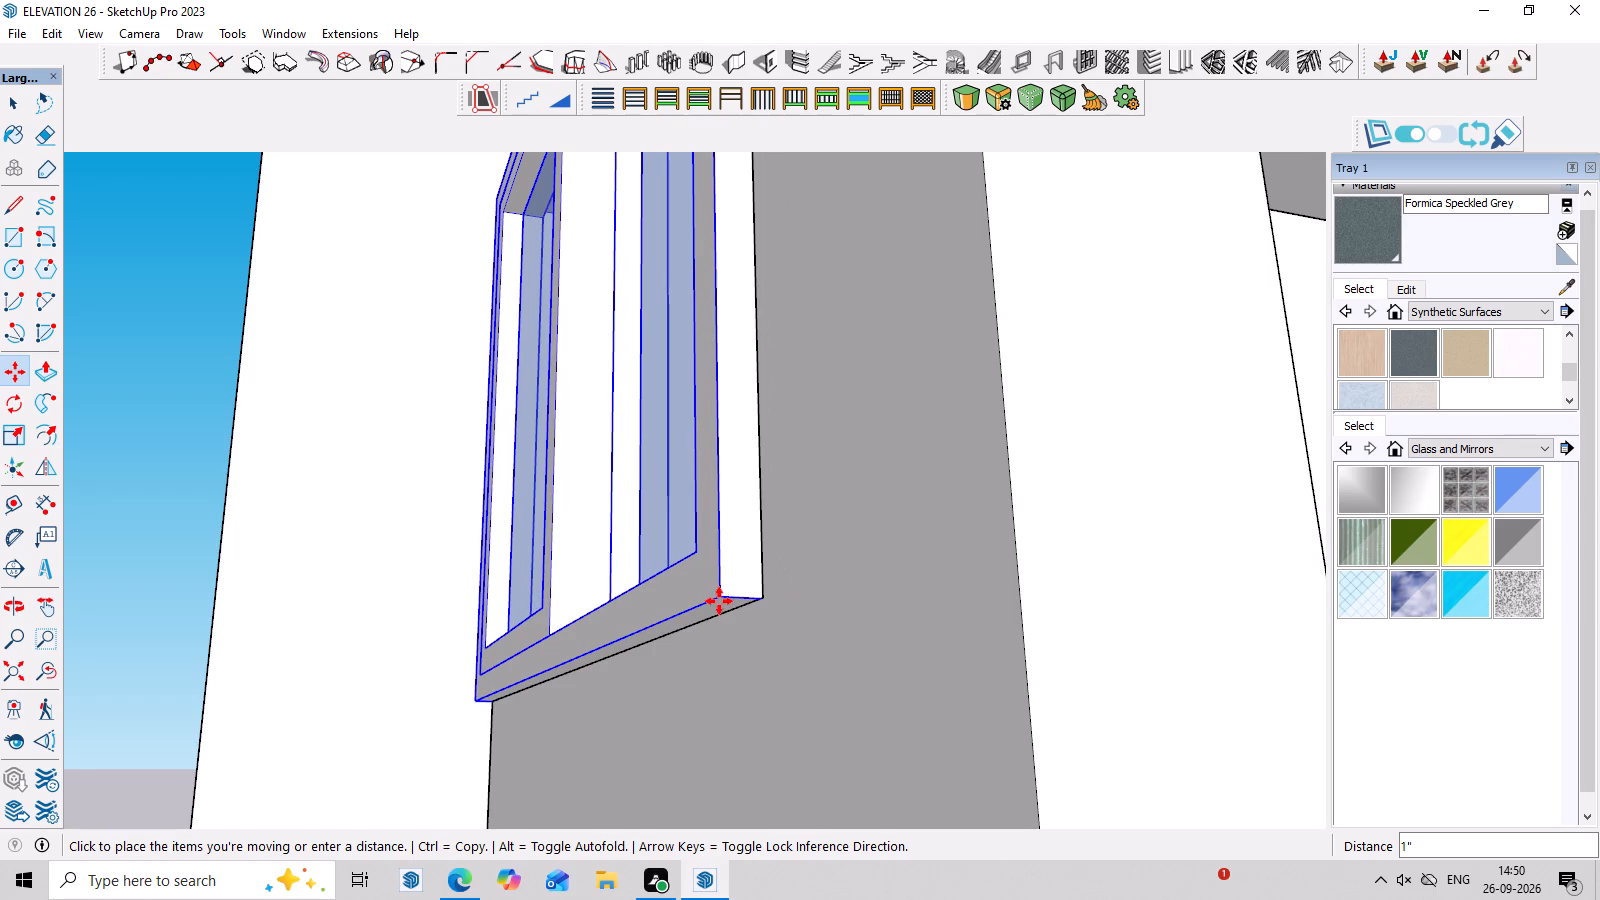
# Scale the window from its bottom middle grip to close the remaining gap in the opening, and deselect it.
pyautogui.press('s')
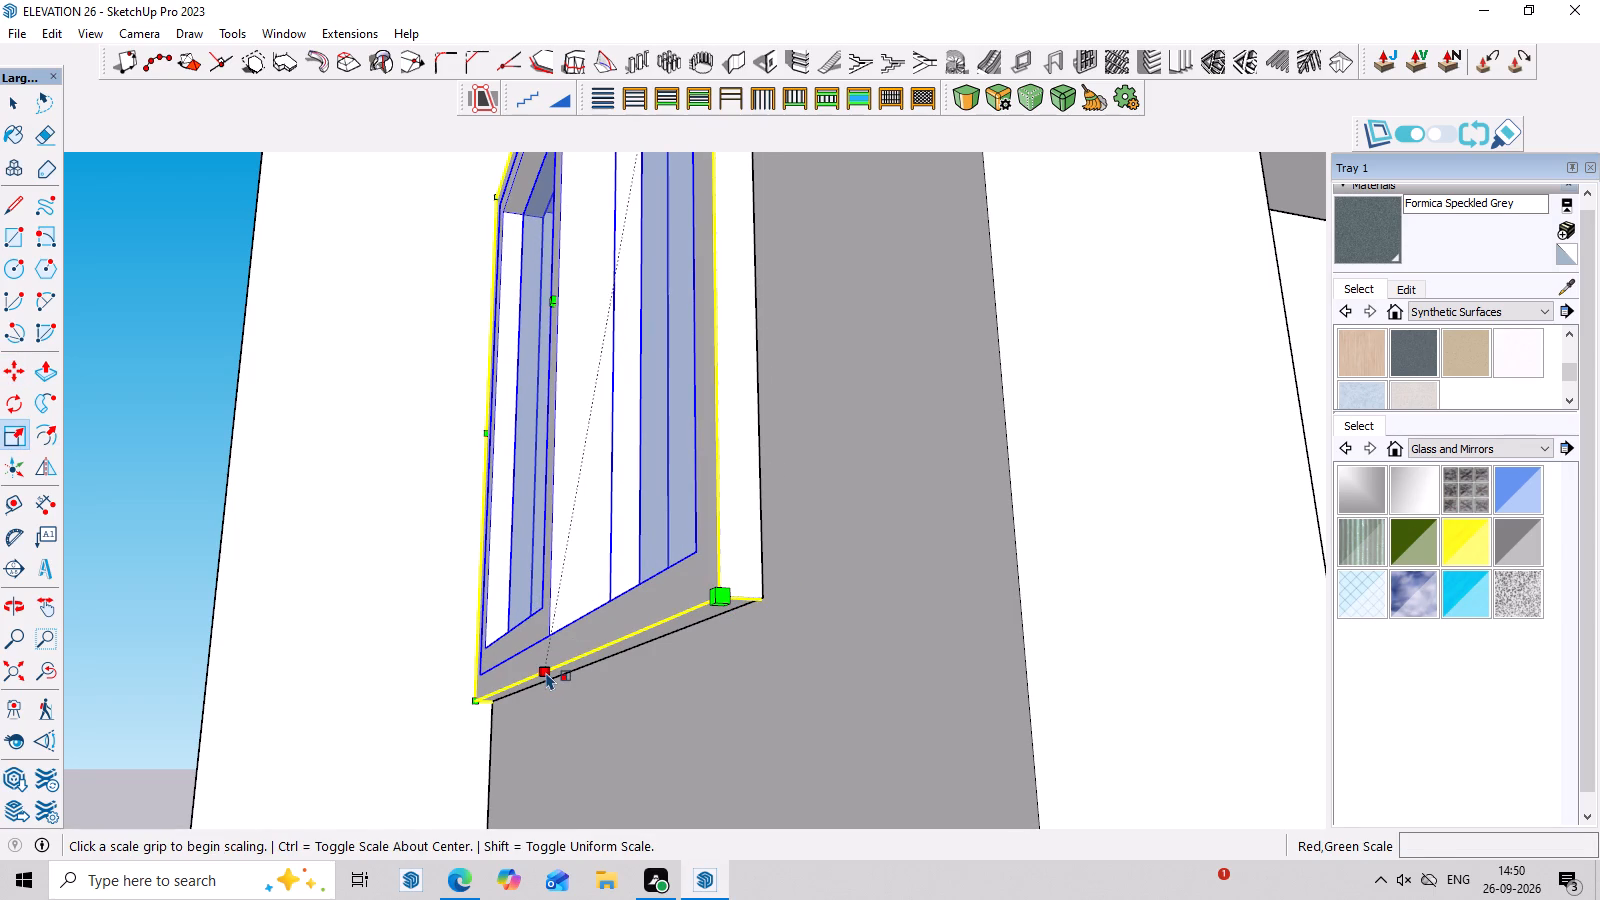
pyautogui.click(546, 672)
pyautogui.click(574, 672)
pyautogui.scroll(-8, 636, 670)
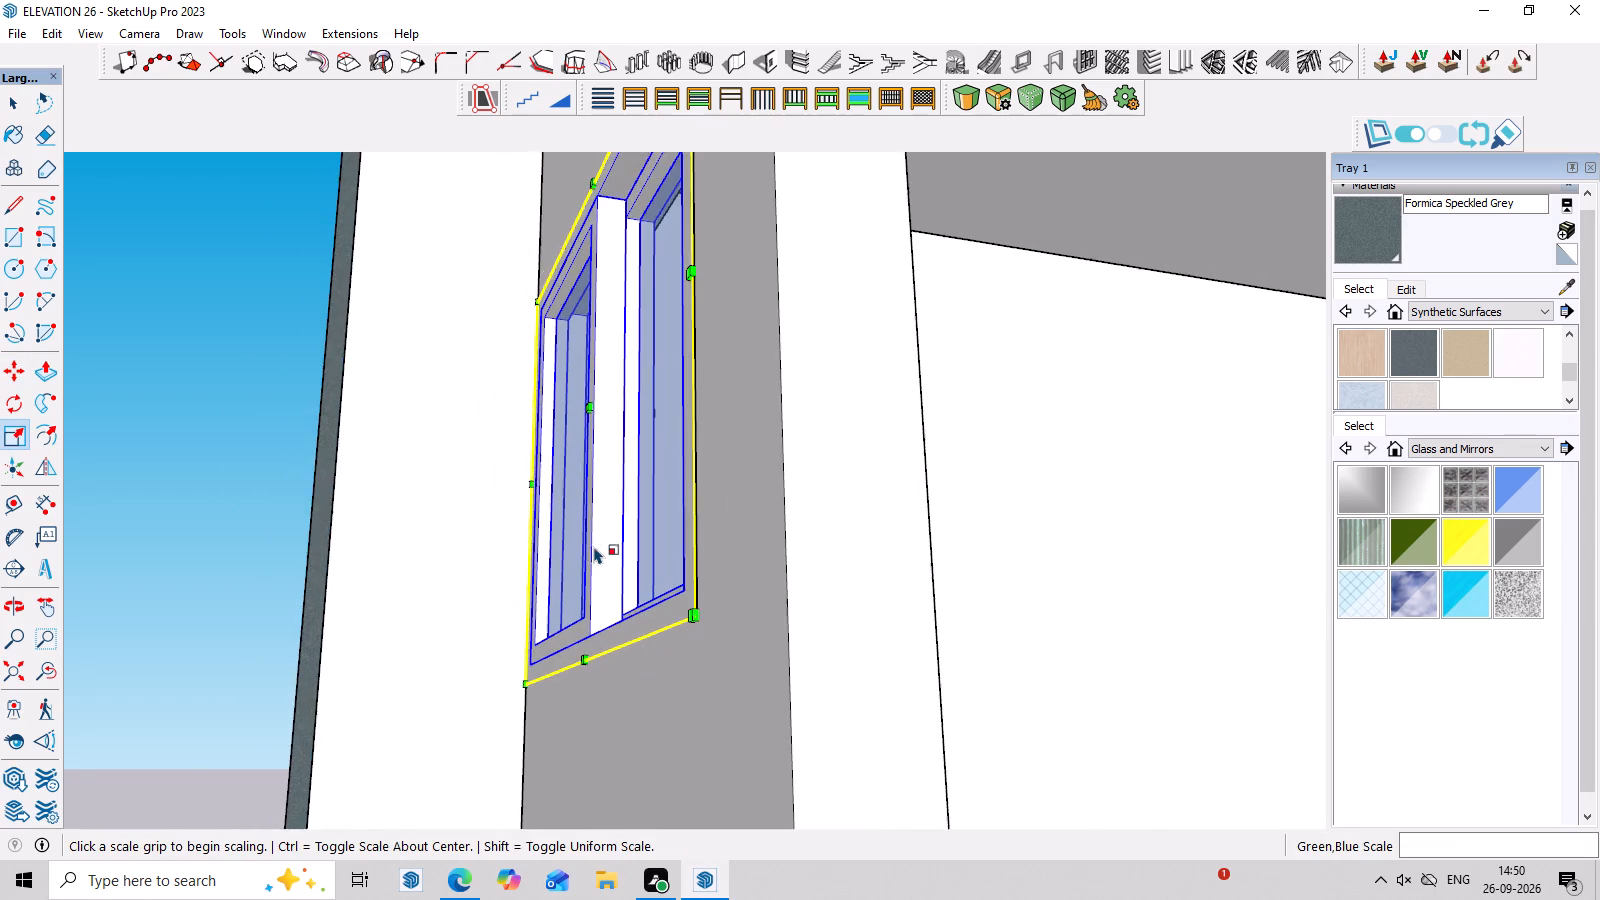
pyautogui.scroll(-5, 594, 546)
pyautogui.moveTo(657, 649); pyautogui.dragTo(1170, 766, button='middle')
pyautogui.scroll(-7, 808, 609)
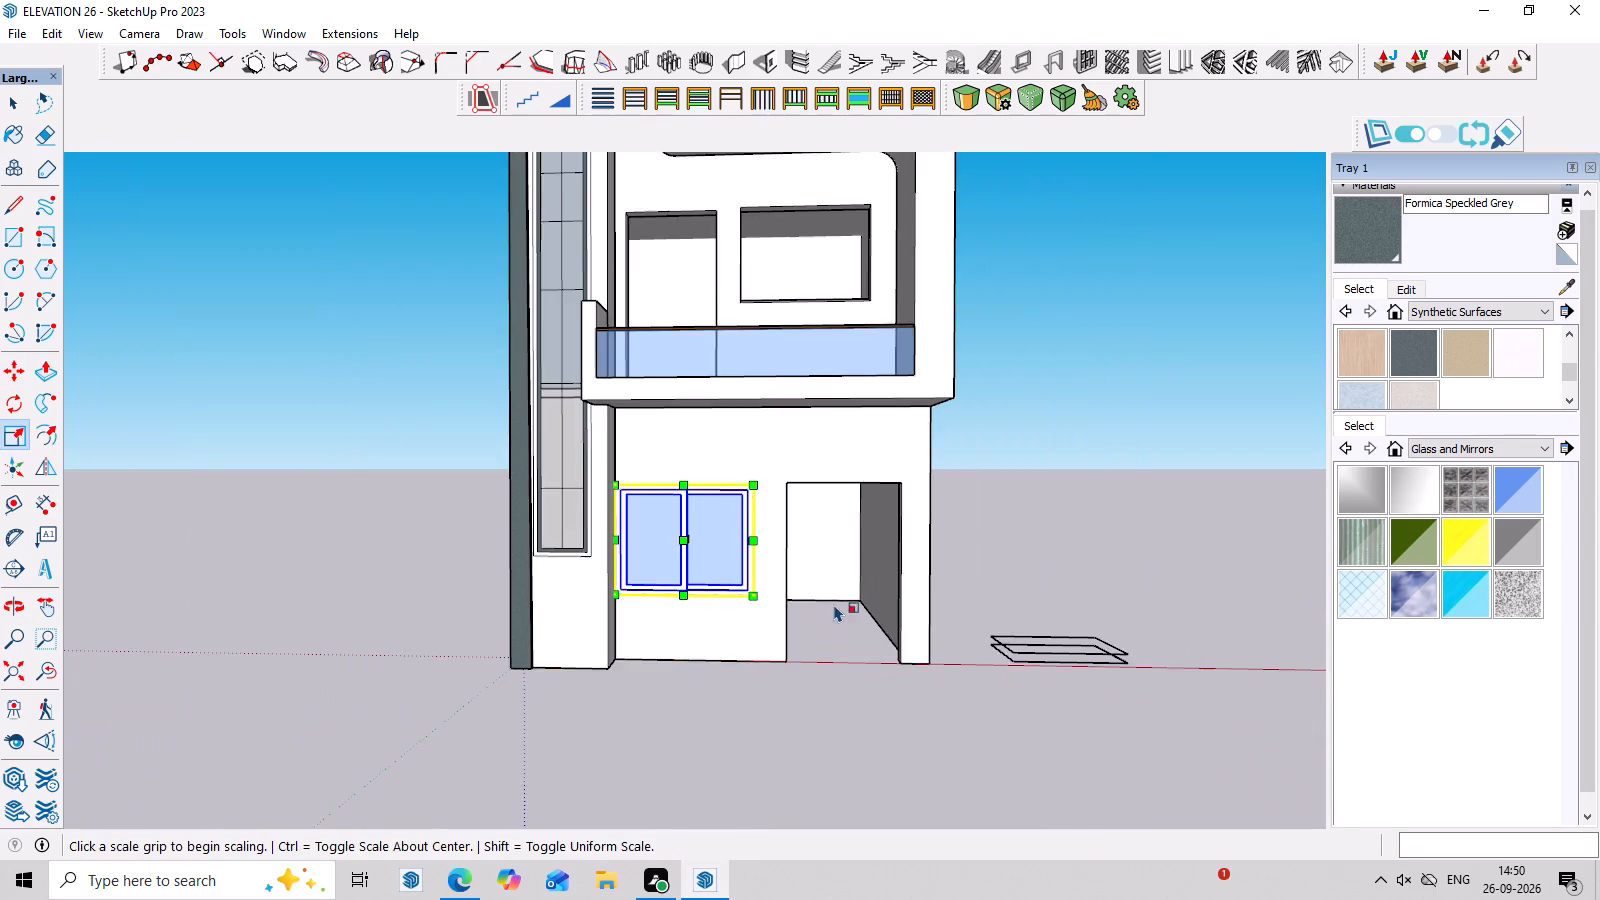
pyautogui.moveTo(836, 621); pyautogui.dragTo(848, 732, button='middle')
pyautogui.click(1002, 459)
pyautogui.press('space')
pyautogui.click(1133, 527)
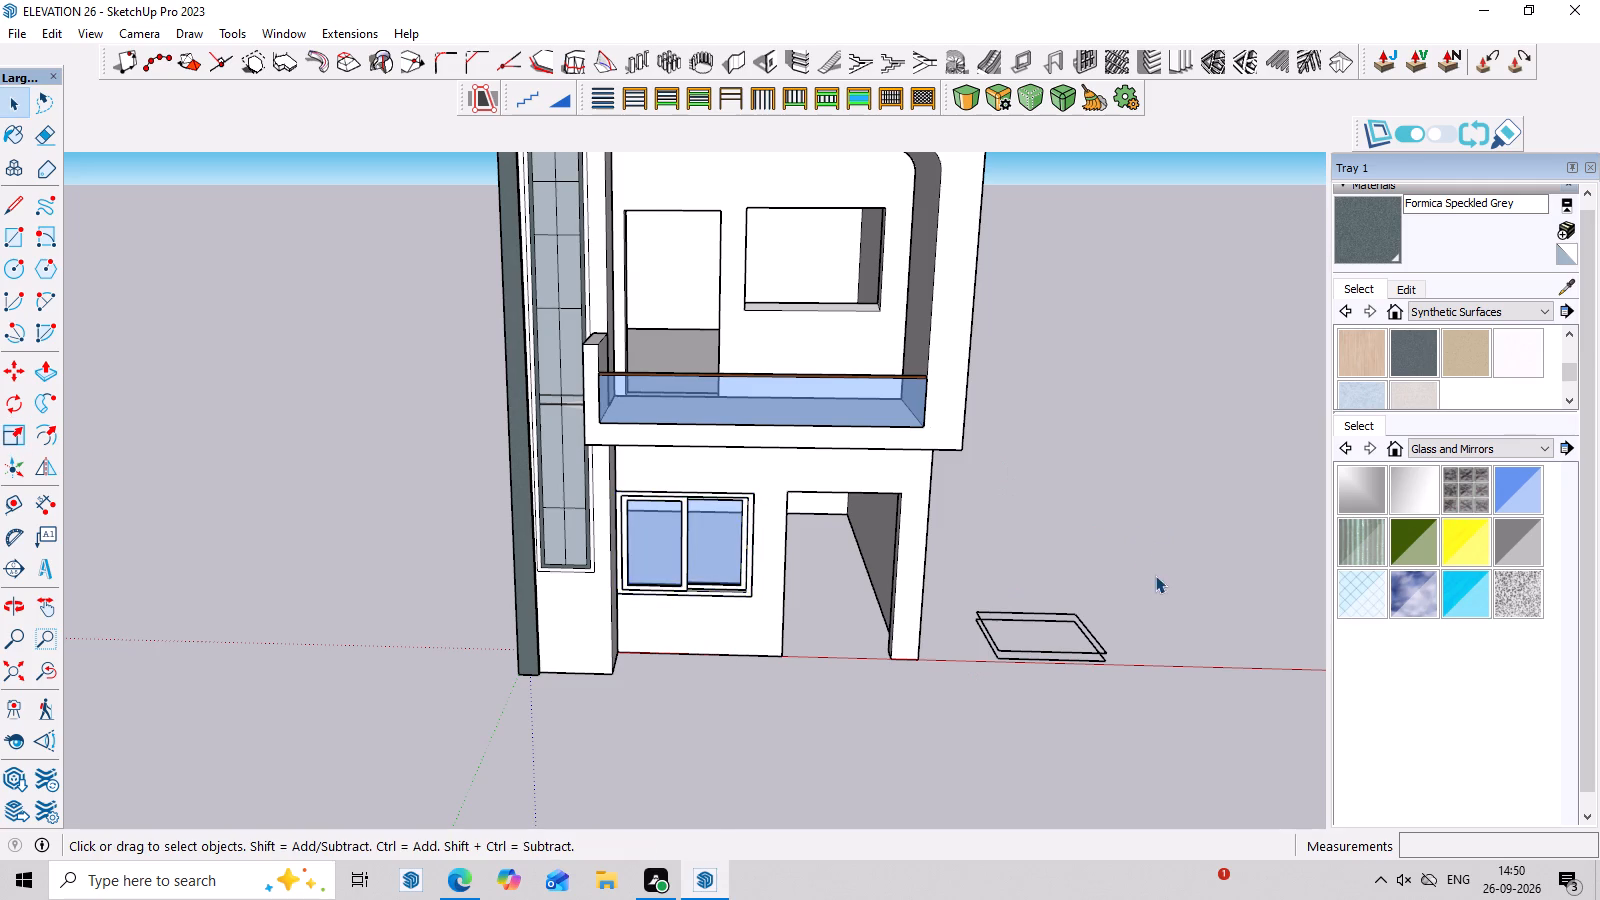
# Delete the leftover rectangular outlines from the imported model on the ground beside the house.
pyautogui.moveTo(1155, 575); pyautogui.dragTo(1105, 457, button='middle')
pyautogui.moveTo(1234, 566); pyautogui.dragTo(1104, 759)
pyautogui.press('Delete')
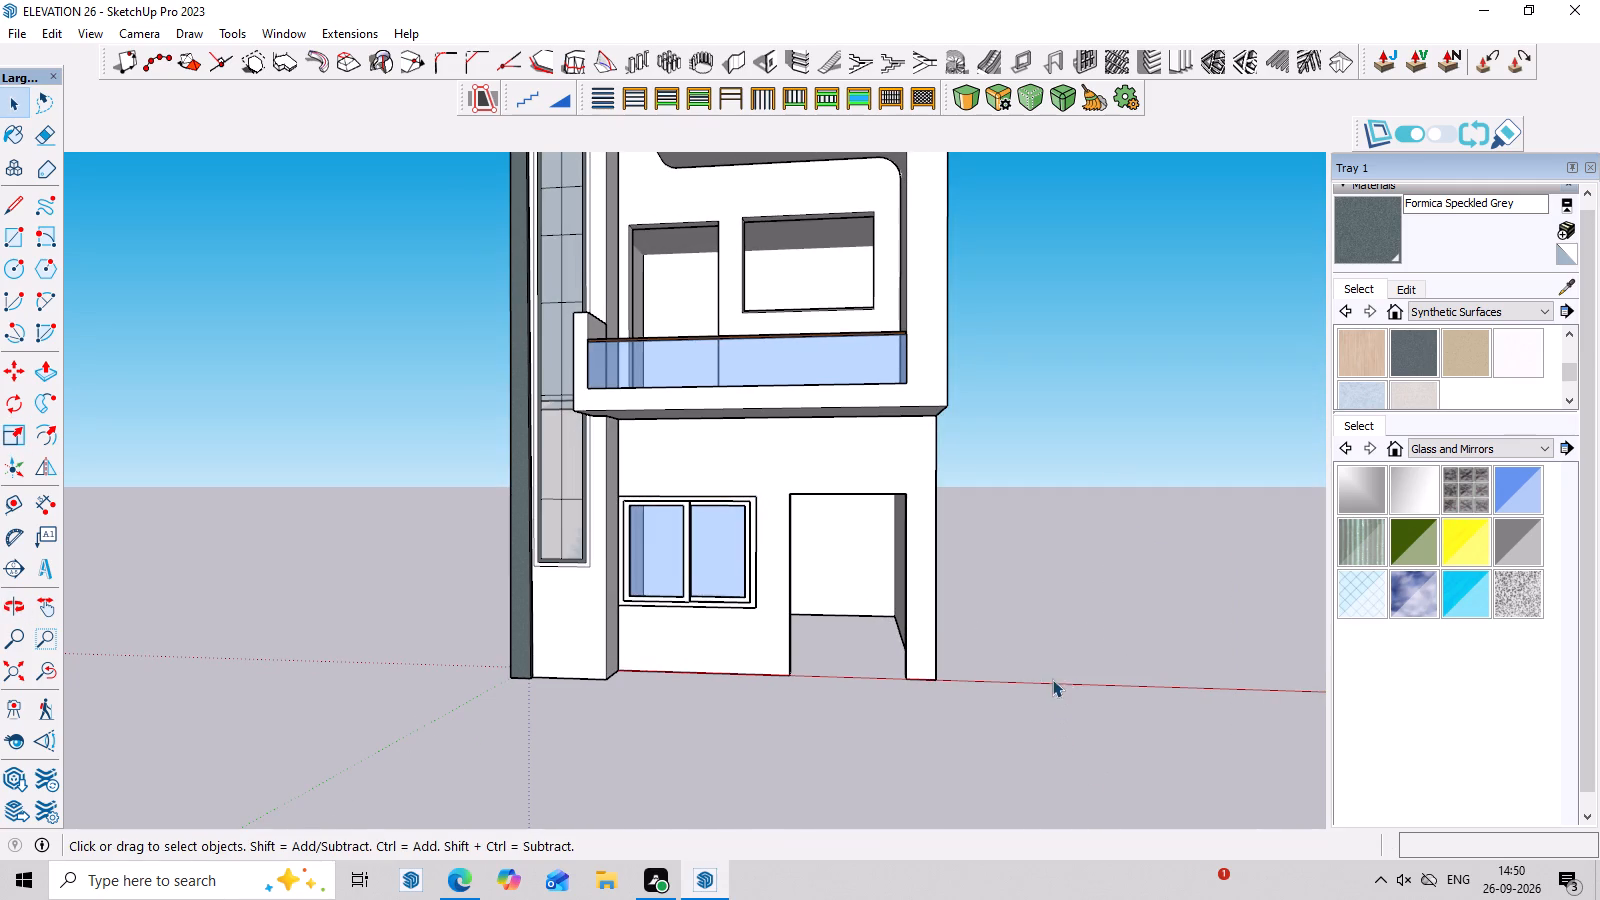
# Copy the fitted ground-floor window to the upper-floor window opening, placing its lower corner on the opening's lower corner.
pyautogui.click(746, 553)
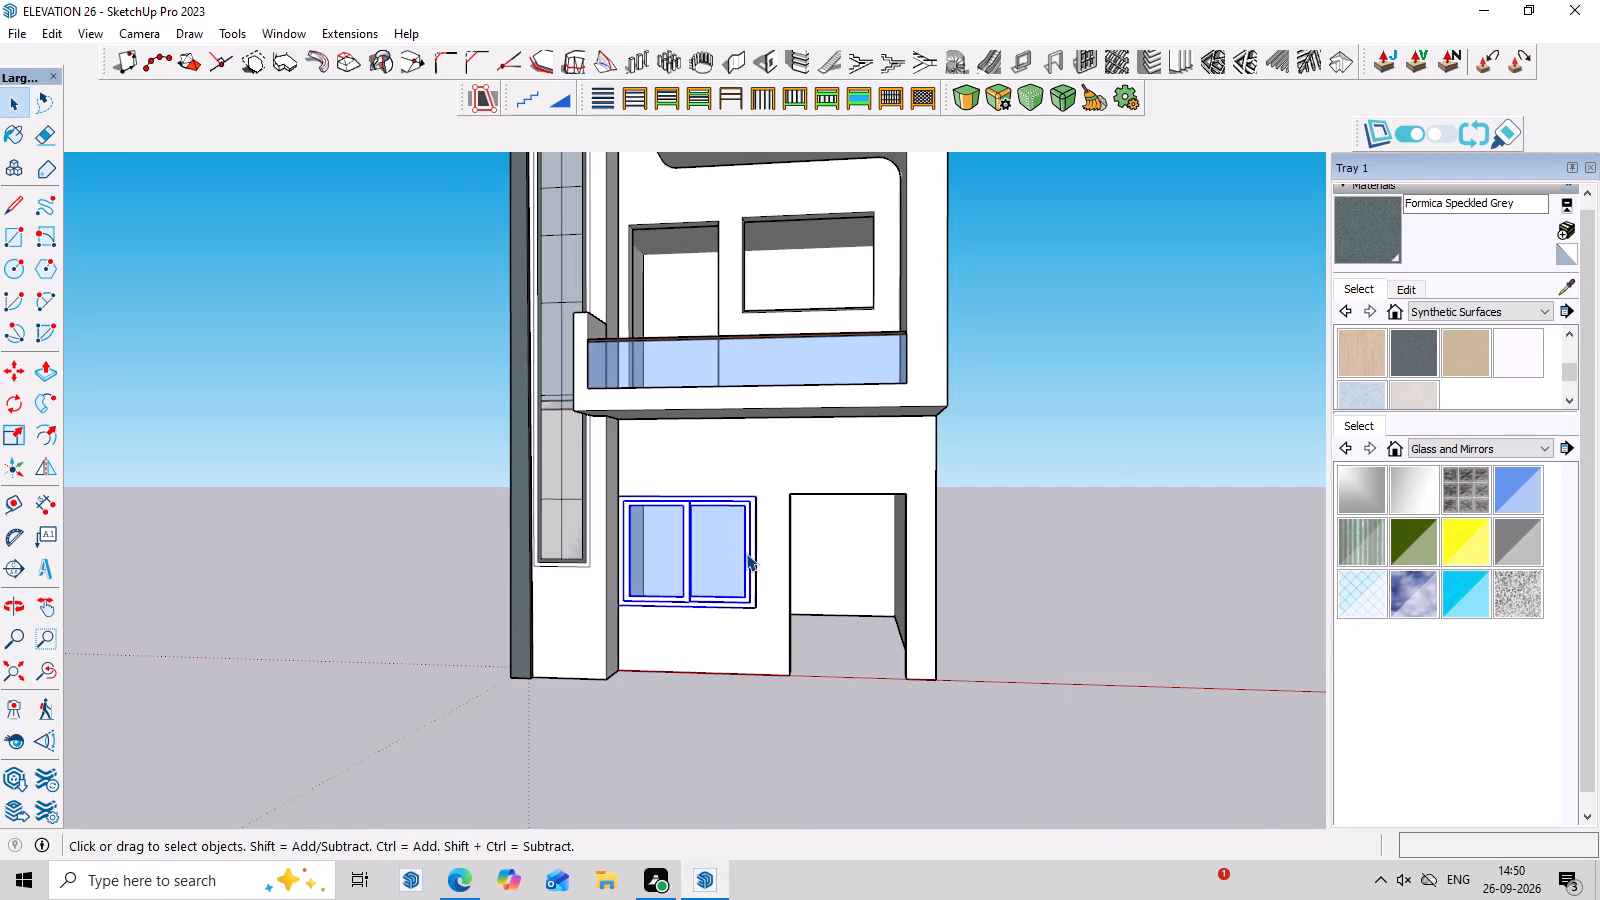
pyautogui.press('m')
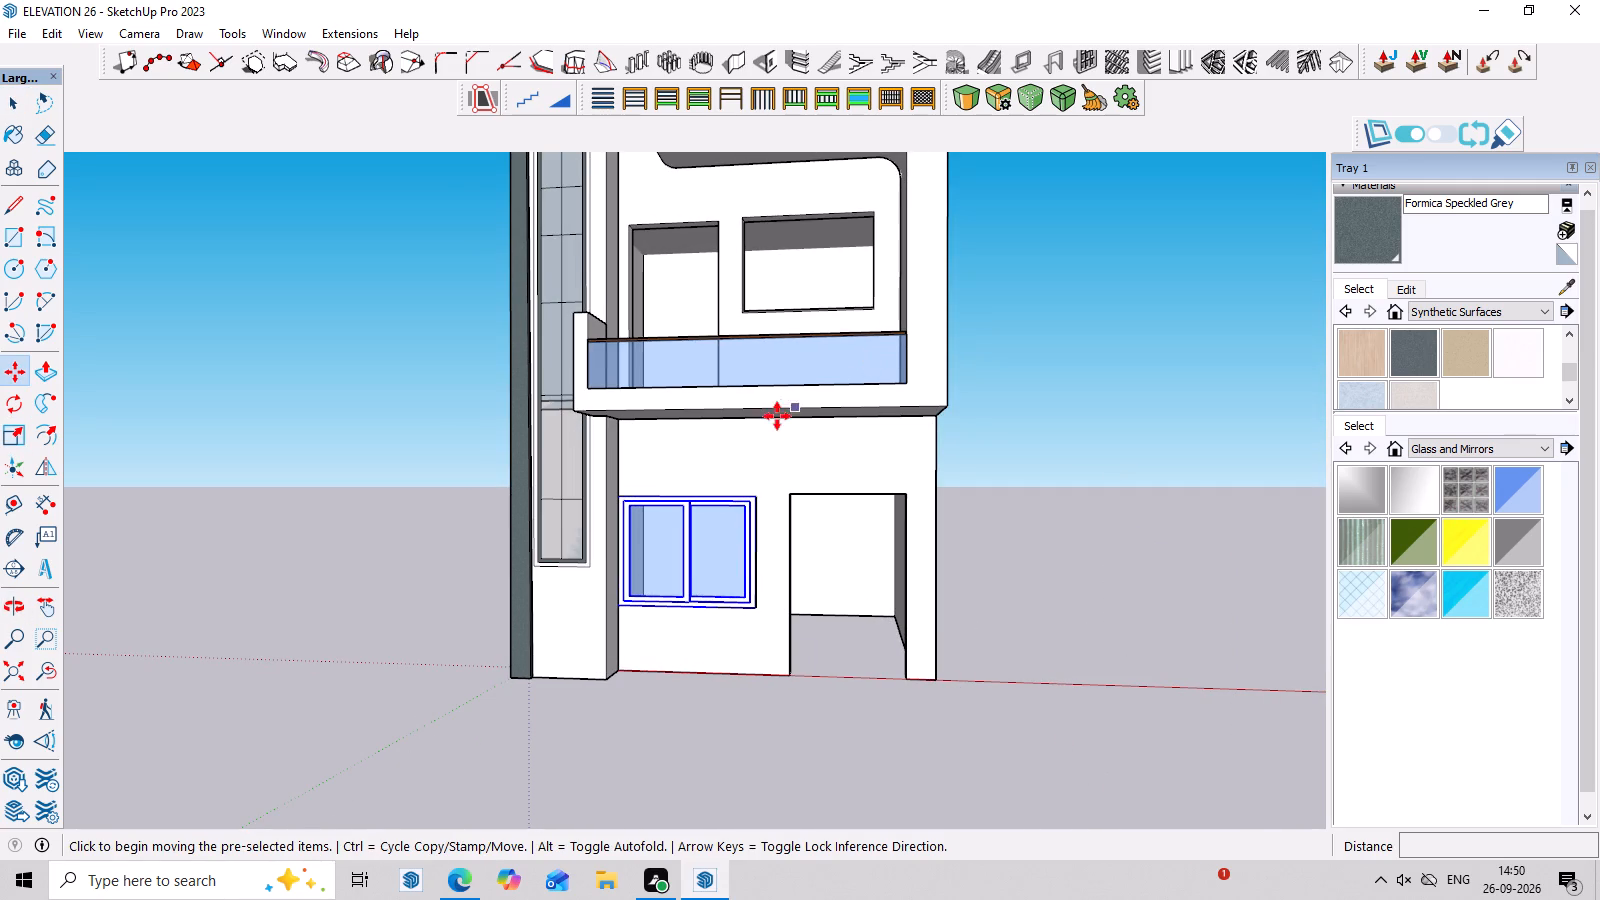
pyautogui.keyDown('ctrl'); pyautogui.click(752, 604); pyautogui.keyUp('ctrl')
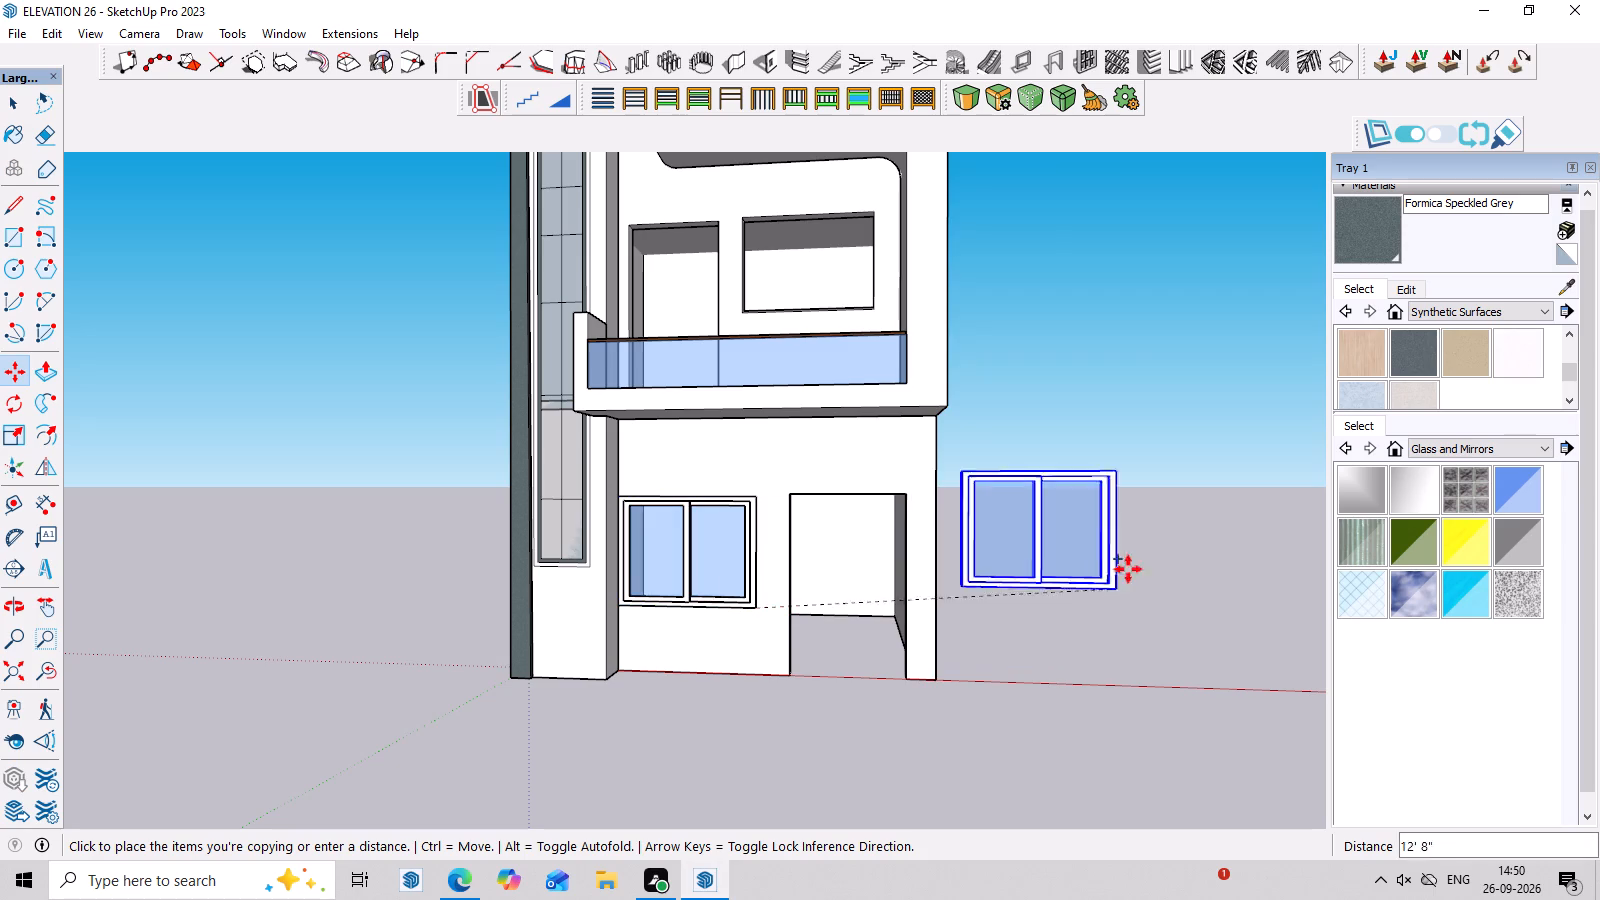
pyautogui.click(873, 308)
# Scale the copied window's height by about 0.86 from its top middle grip to match the upper opening's top edge.
pyautogui.scroll(-3, 952, 344)
pyautogui.moveTo(1067, 406); pyautogui.dragTo(1131, 495, button='middle')
pyautogui.scroll(9, 759, 225)
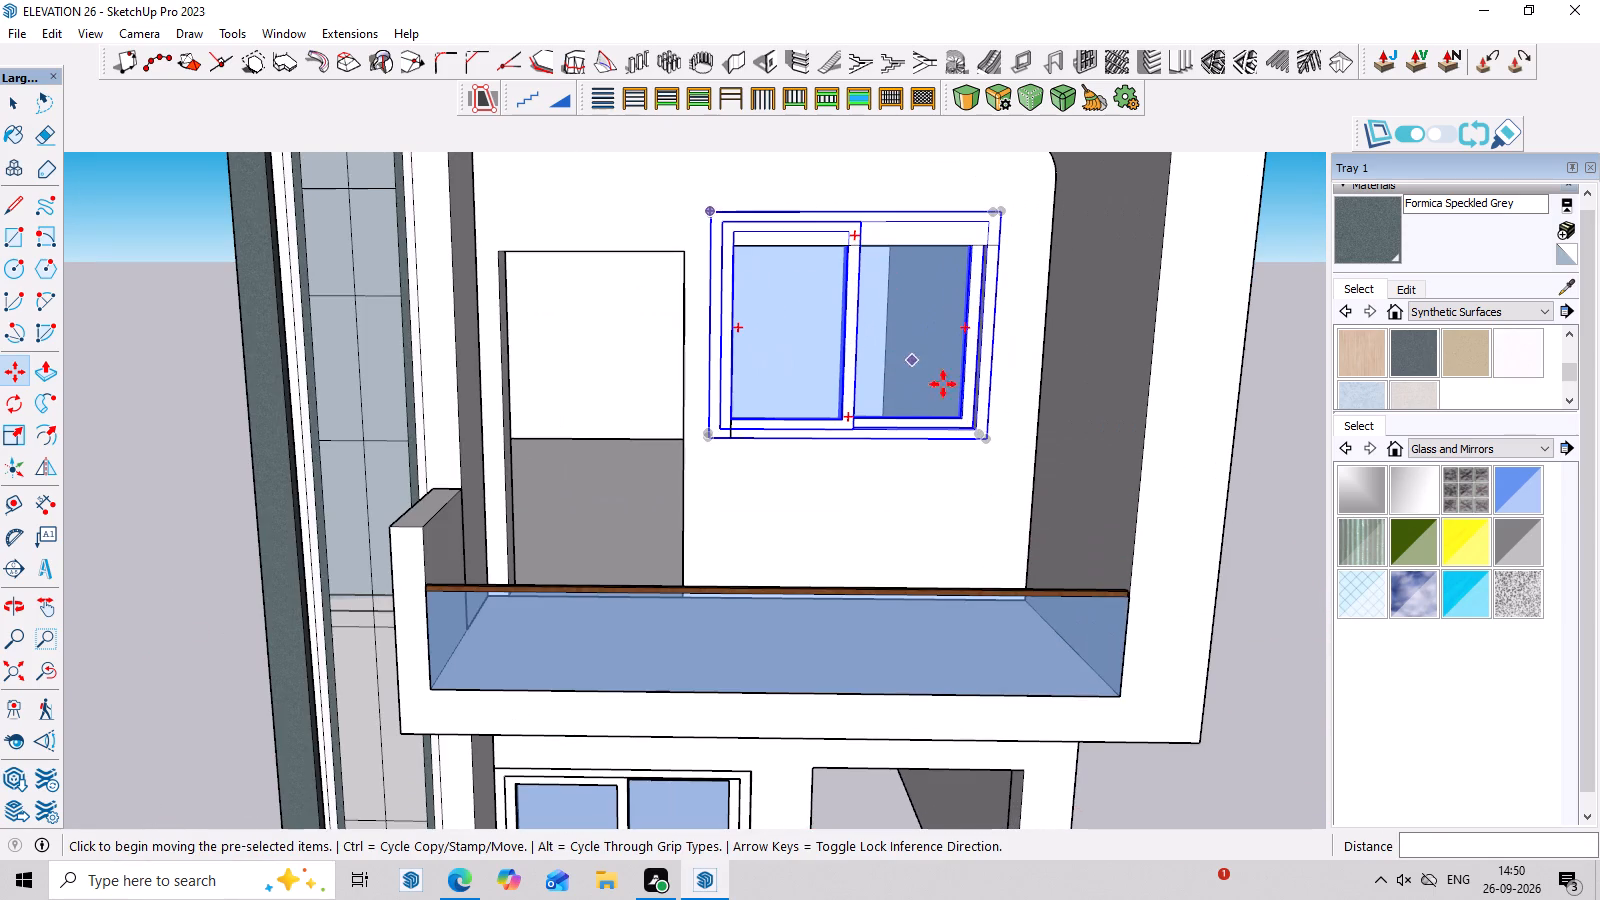
pyautogui.scroll(1, 961, 402)
pyautogui.press('s')
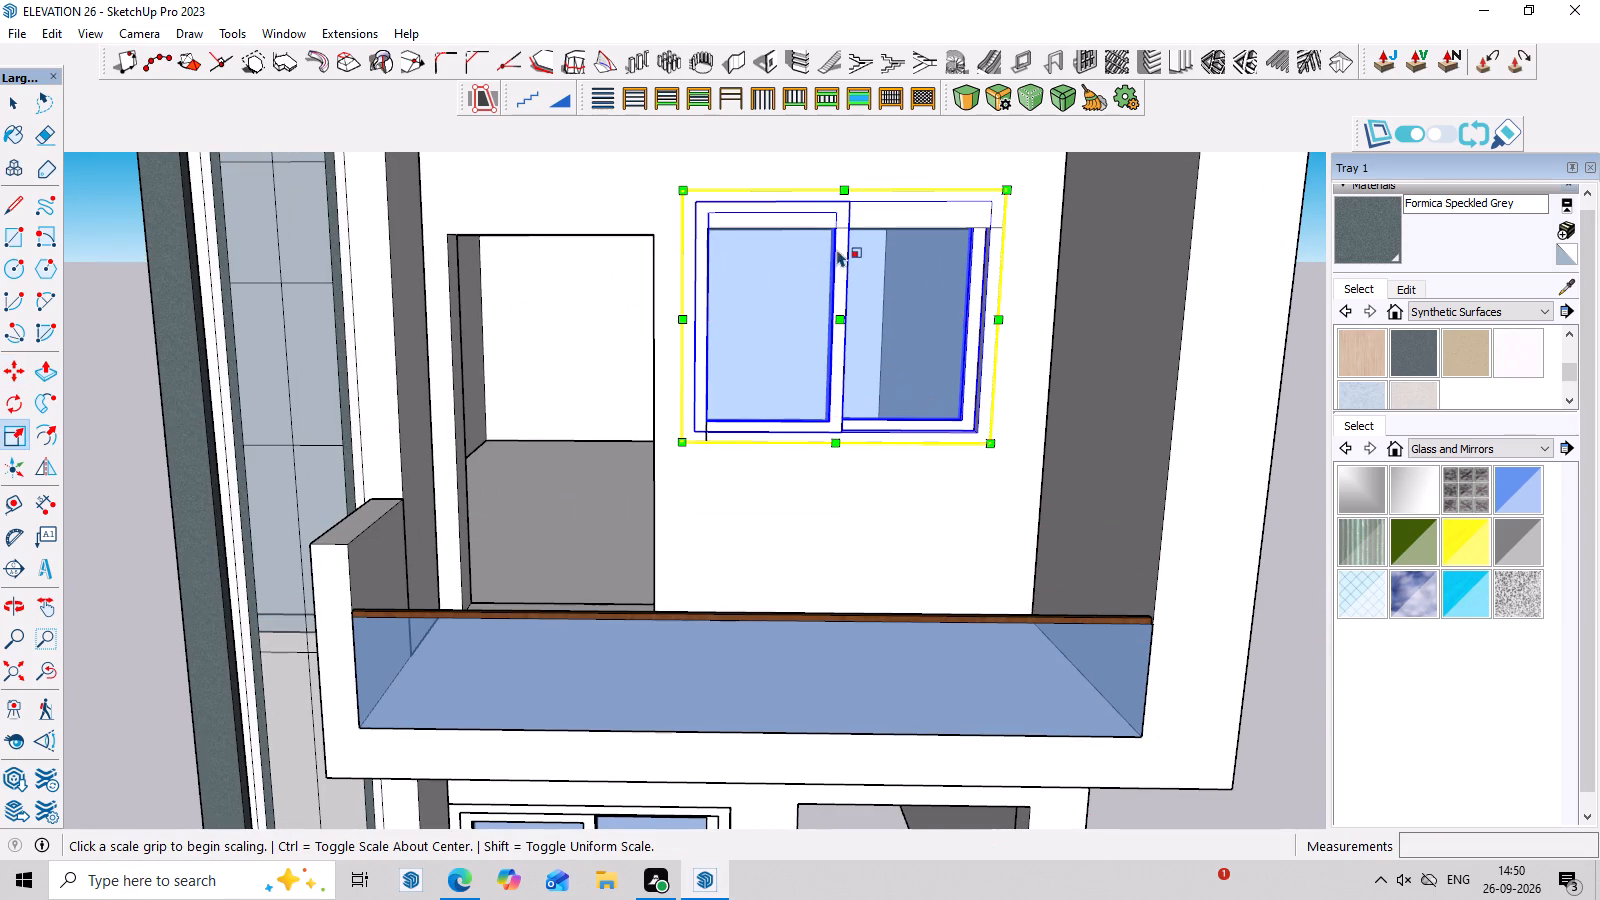
pyautogui.click(850, 184)
pyautogui.click(855, 228)
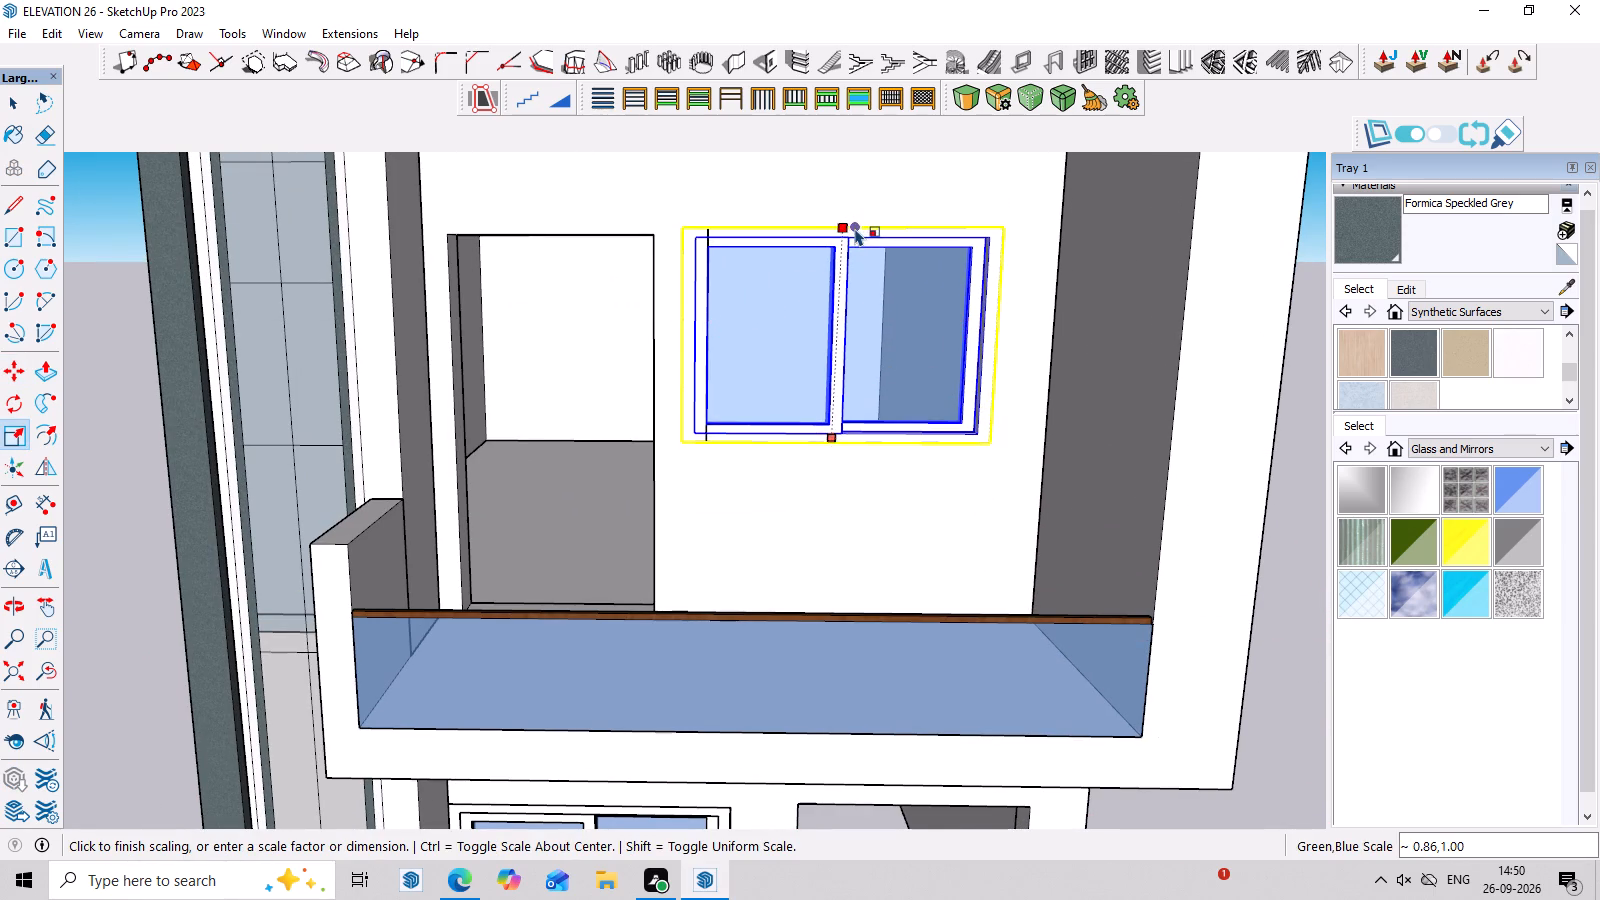
# Scale the copied upper-floor window's width from its side middle grip to meet the opening's side edge, and deselect it.
pyautogui.click(684, 336)
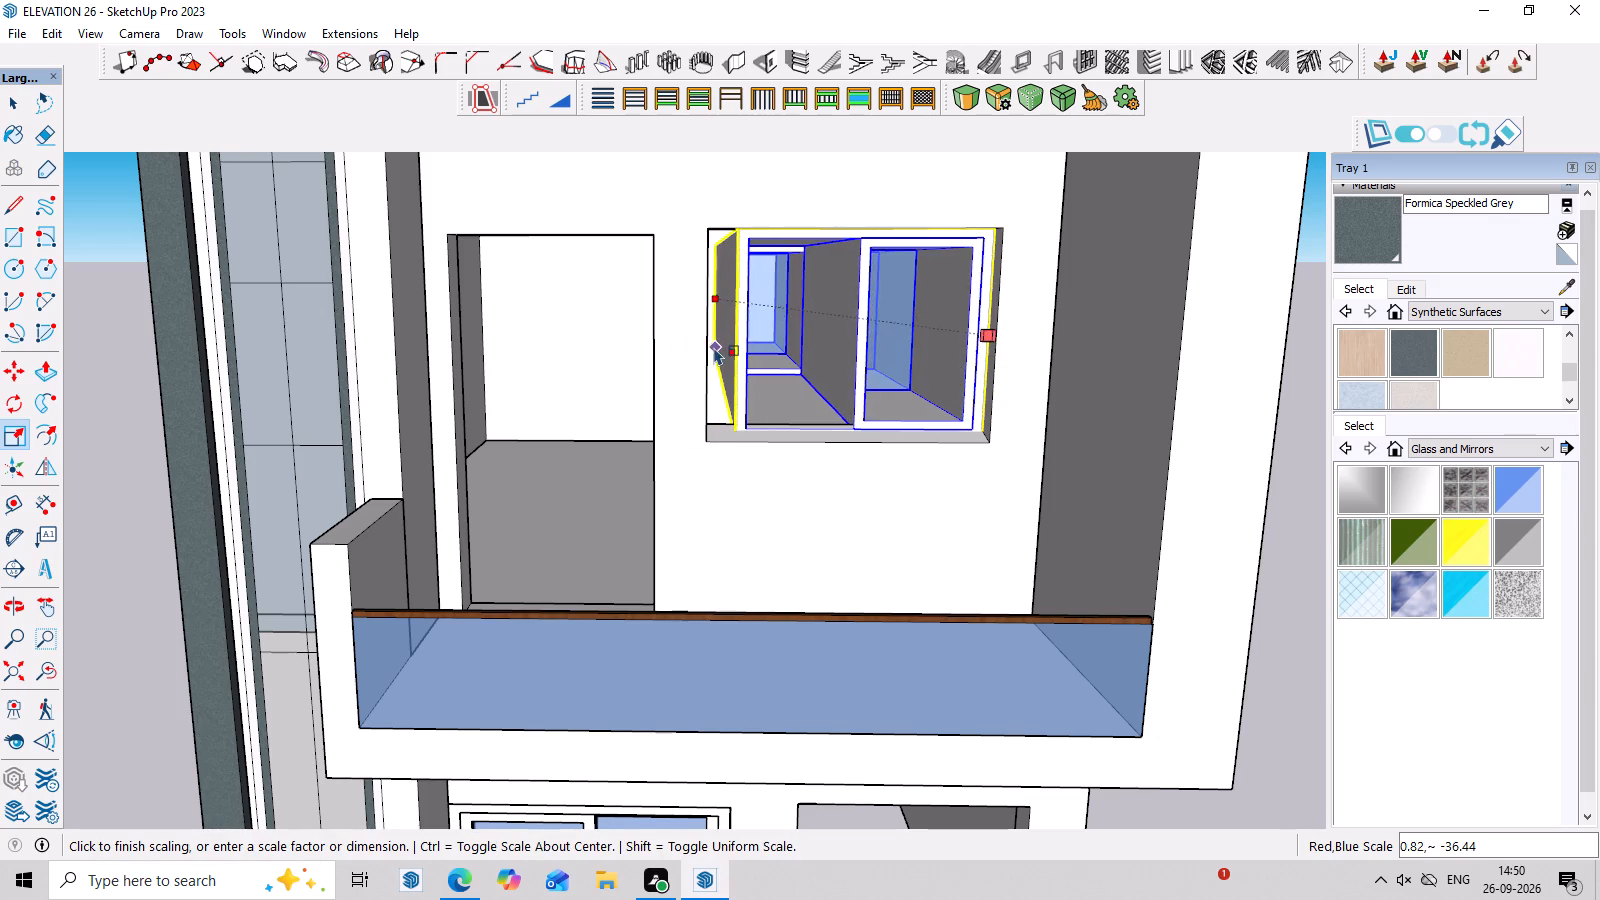
pyautogui.click(707, 345)
pyautogui.scroll(-3, 821, 419)
pyautogui.moveTo(852, 473); pyautogui.dragTo(840, 370, button='middle')
pyautogui.scroll(-2, 840, 370)
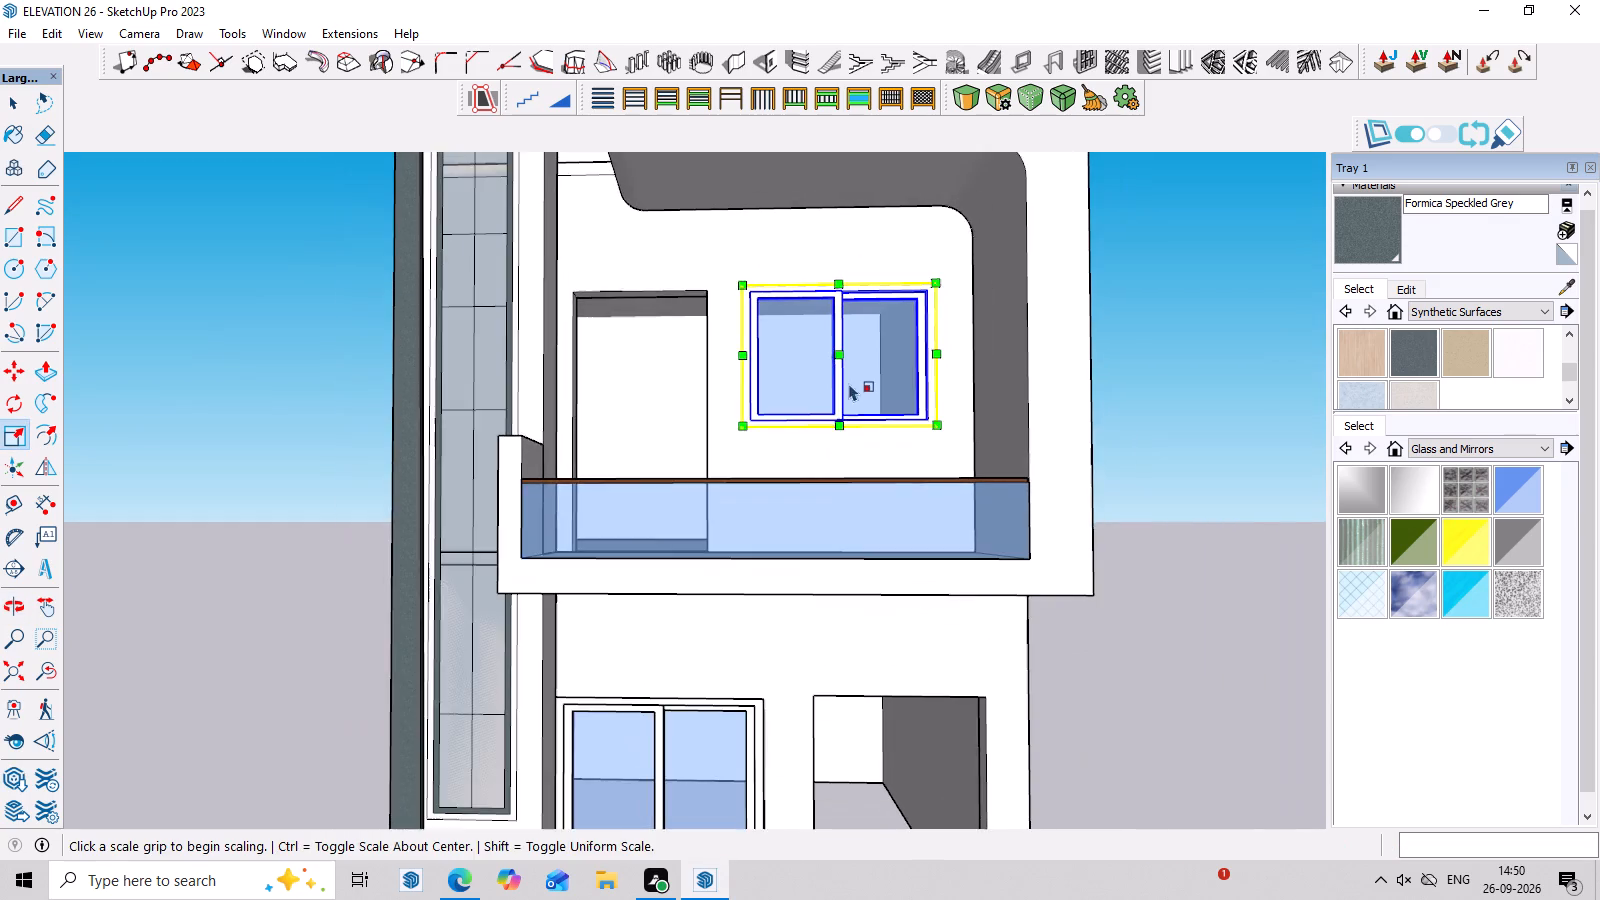
pyautogui.scroll(-4, 849, 383)
pyautogui.moveTo(1177, 402); pyautogui.dragTo(1190, 457, button='middle')
pyautogui.press('space')
pyautogui.click(1182, 312)
# Examine the fitted ground-floor and upper-floor windows on the front facade from several angles and distances.
pyautogui.scroll(-3, 1106, 384)
pyautogui.moveTo(1219, 471); pyautogui.dragTo(1162, 390, button='middle')
pyautogui.scroll(3, 1126, 380)
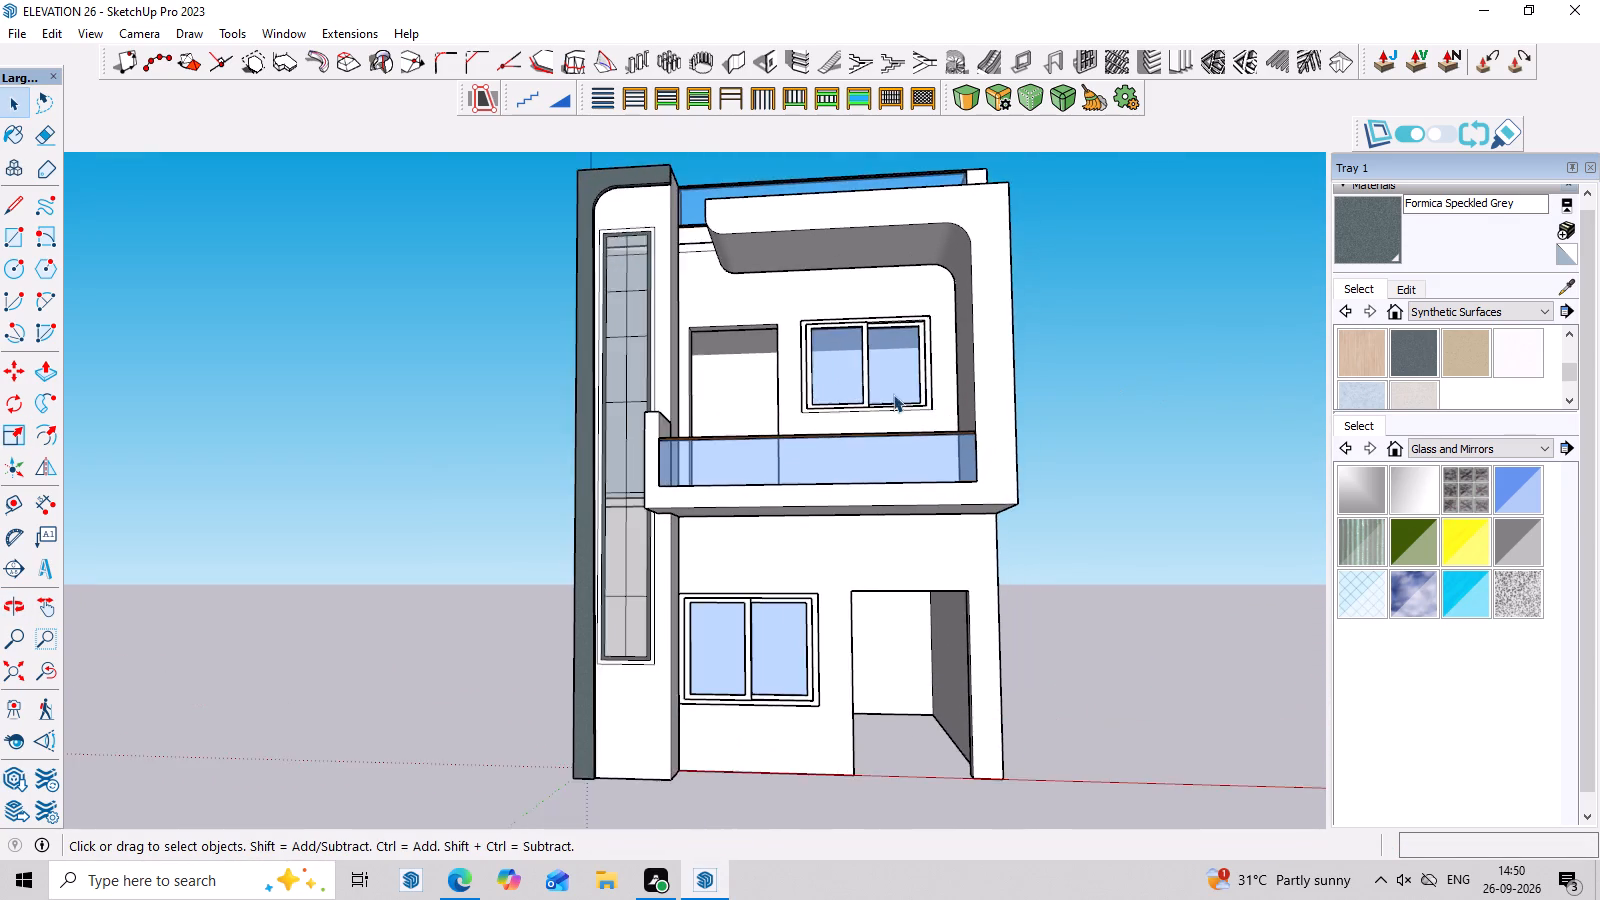
pyautogui.scroll(3, 891, 394)
pyautogui.scroll(-2, 118, 185)
pyautogui.scroll(-3, 460, 273)
pyautogui.moveTo(711, 333); pyautogui.dragTo(854, 420, button='middle')
pyautogui.scroll(6, 861, 395)
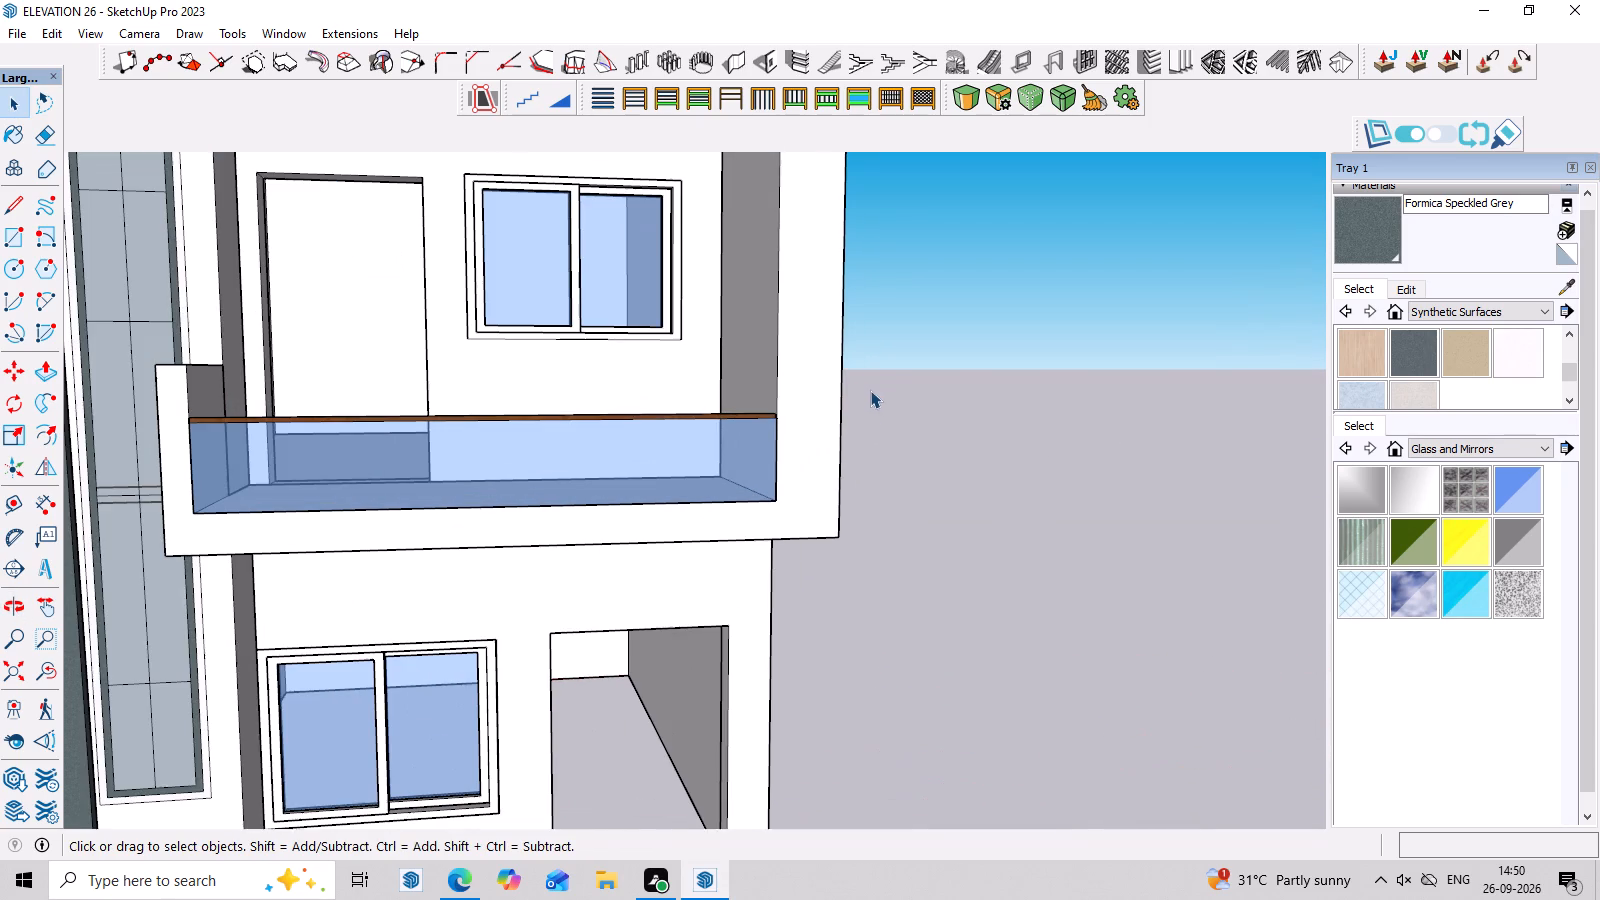
pyautogui.moveTo(875, 371); pyautogui.dragTo(836, 358, button='middle')
pyautogui.scroll(-8, 836, 354)
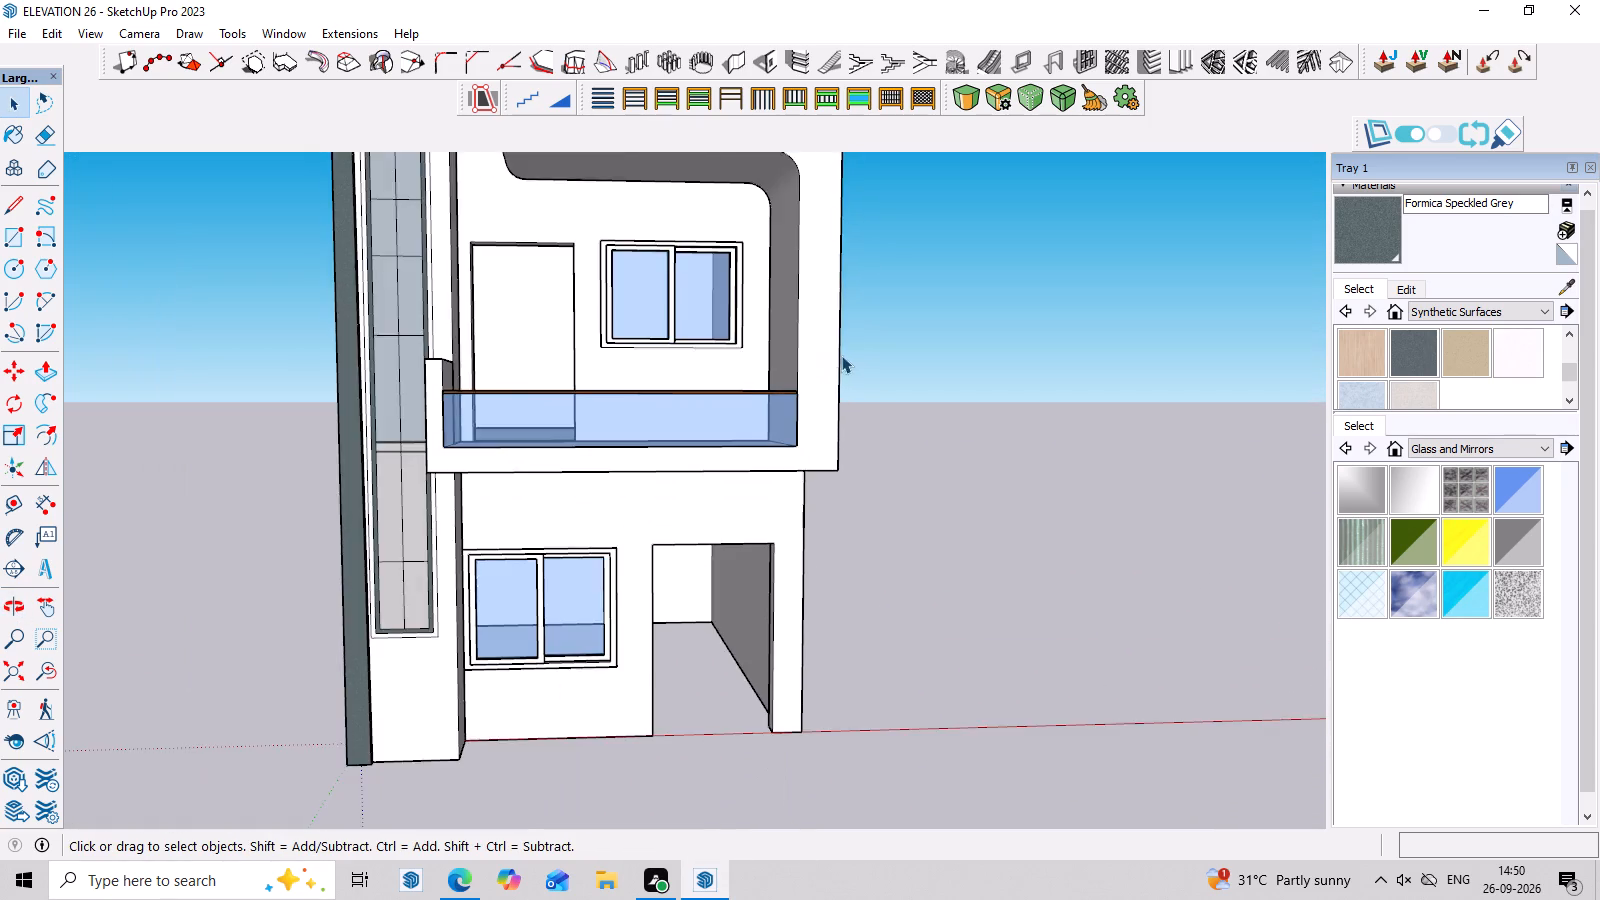
pyautogui.scroll(-2, 841, 355)
pyautogui.moveTo(899, 437); pyautogui.dragTo(848, 414, button='middle')
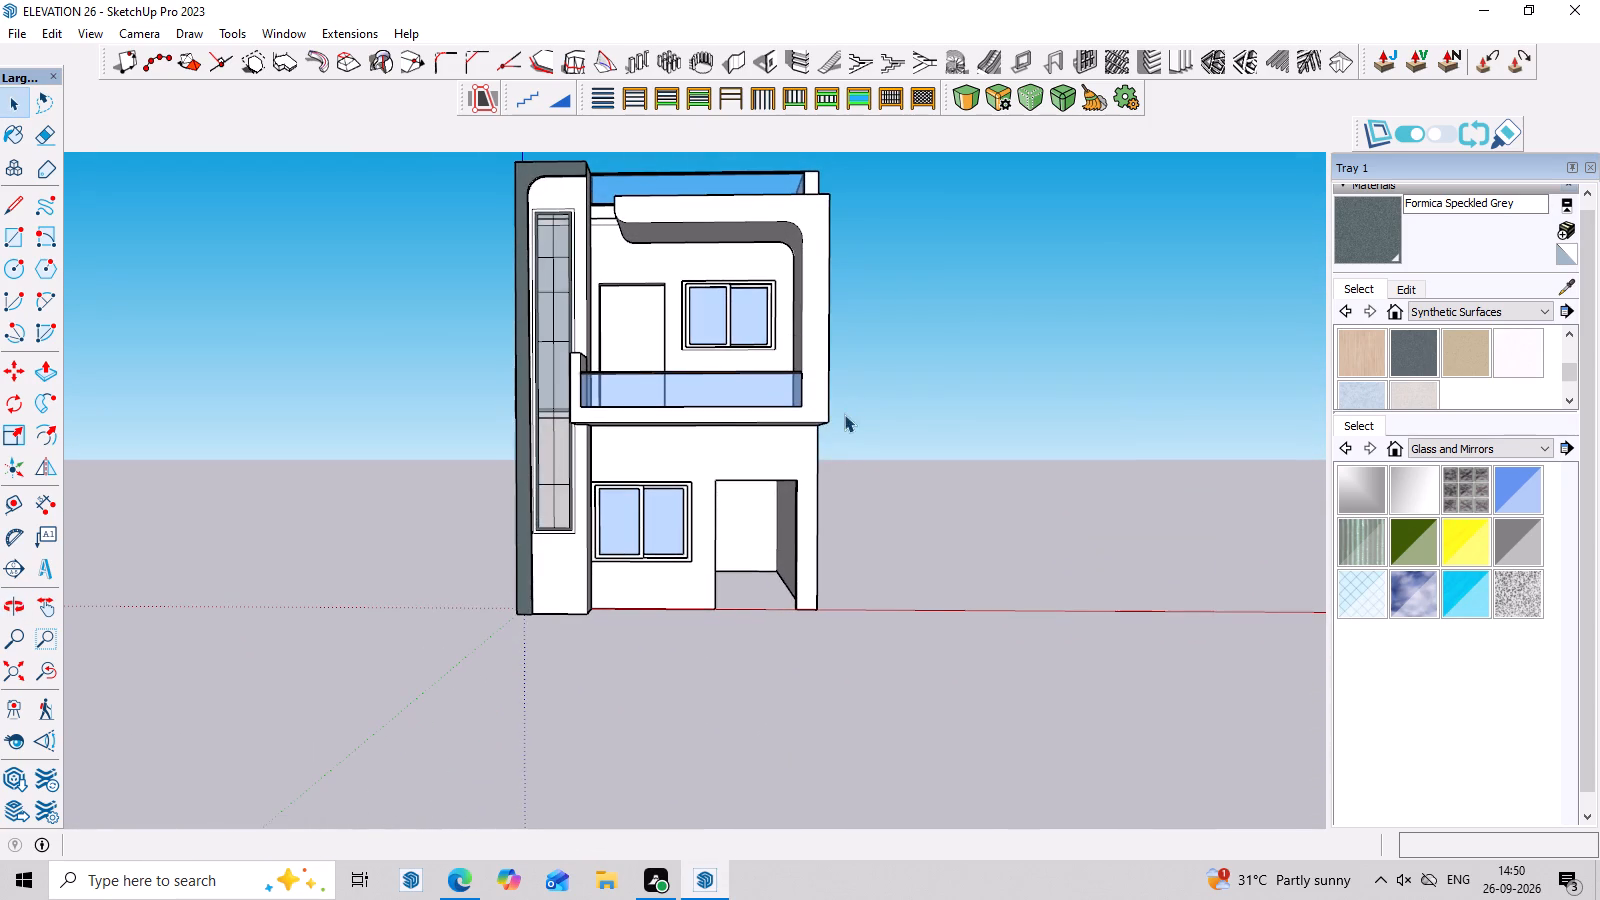
pyautogui.scroll(3, 554, 470)
pyautogui.scroll(3, 723, 601)
pyautogui.moveTo(1058, 637); pyautogui.dragTo(593, 656, button='middle')
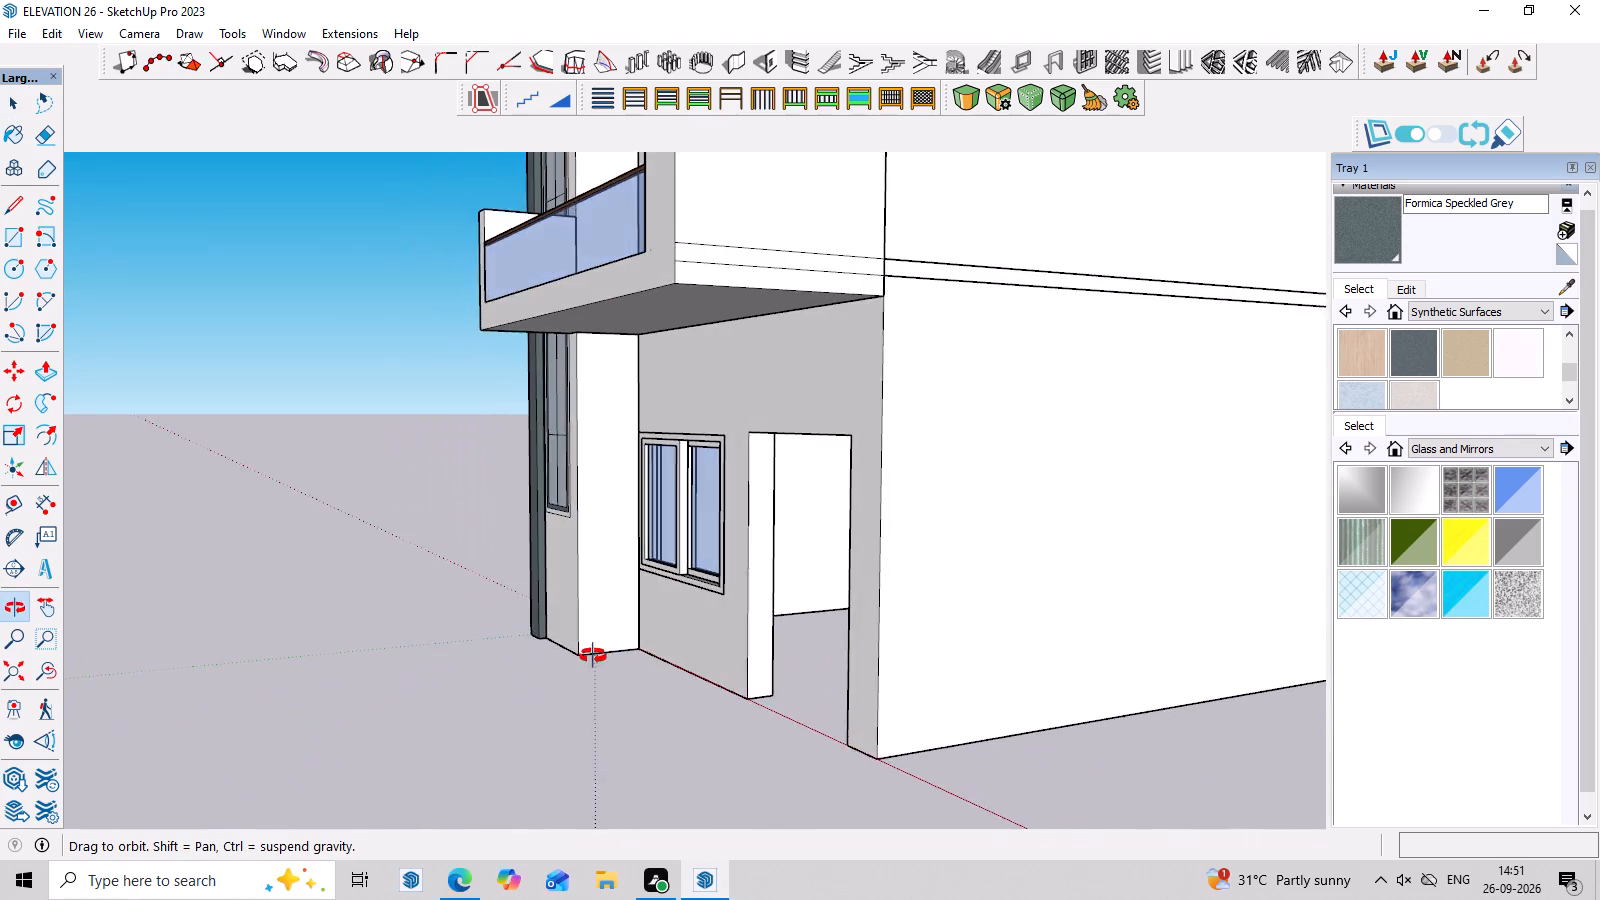
pyautogui.moveTo(593, 656); pyautogui.dragTo(1068, 656, button='middle')
pyautogui.scroll(-6, 1076, 588)
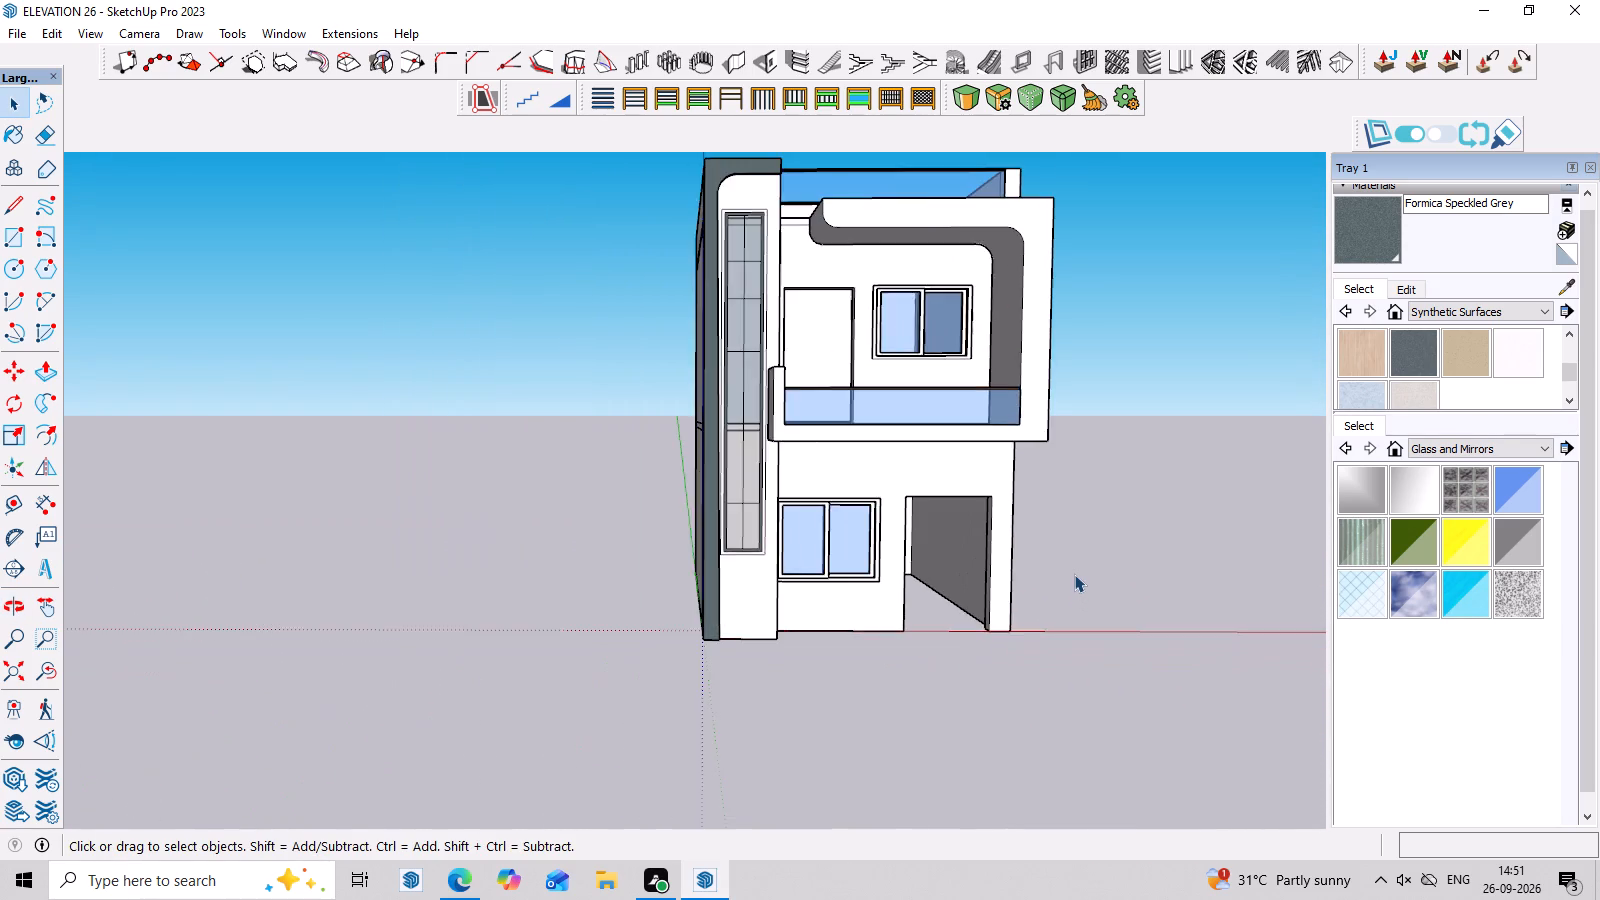
pyautogui.scroll(-6, 1074, 574)
pyautogui.scroll(7, 1091, 353)
pyautogui.moveTo(1096, 329); pyautogui.dragTo(1096, 296, button='middle')
pyautogui.scroll(1, 1093, 296)
pyautogui.scroll(-2, 1091, 296)
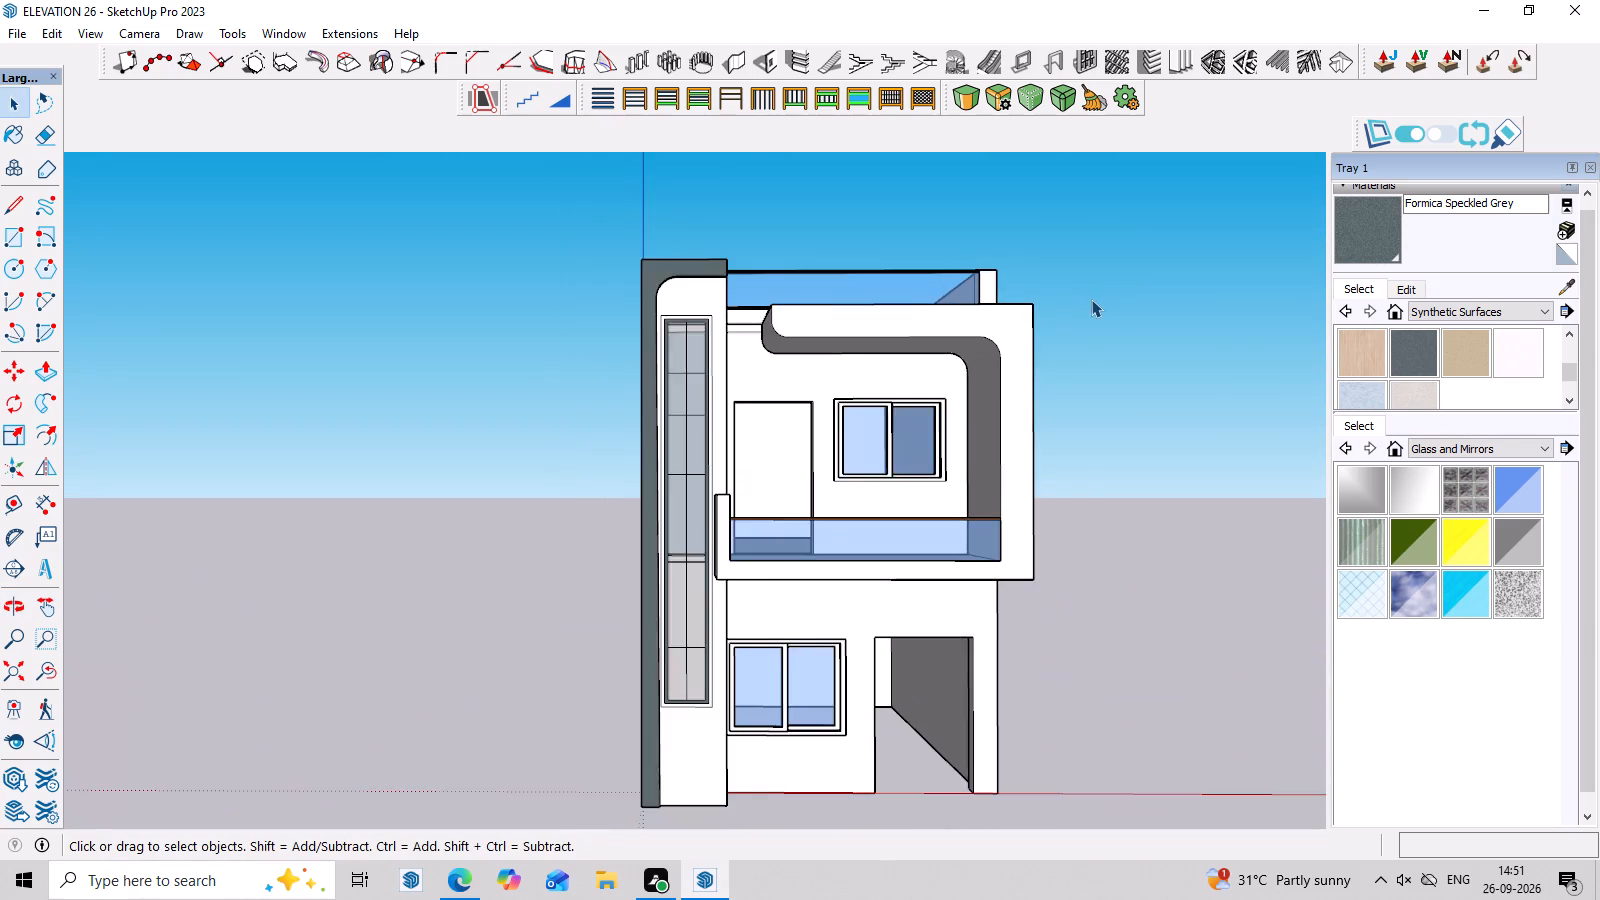
pyautogui.scroll(-3, 1091, 299)
pyautogui.scroll(6, 1193, 542)
pyautogui.moveTo(1196, 572); pyautogui.dragTo(1196, 626, button='middle')
pyautogui.scroll(-3, 1196, 628)
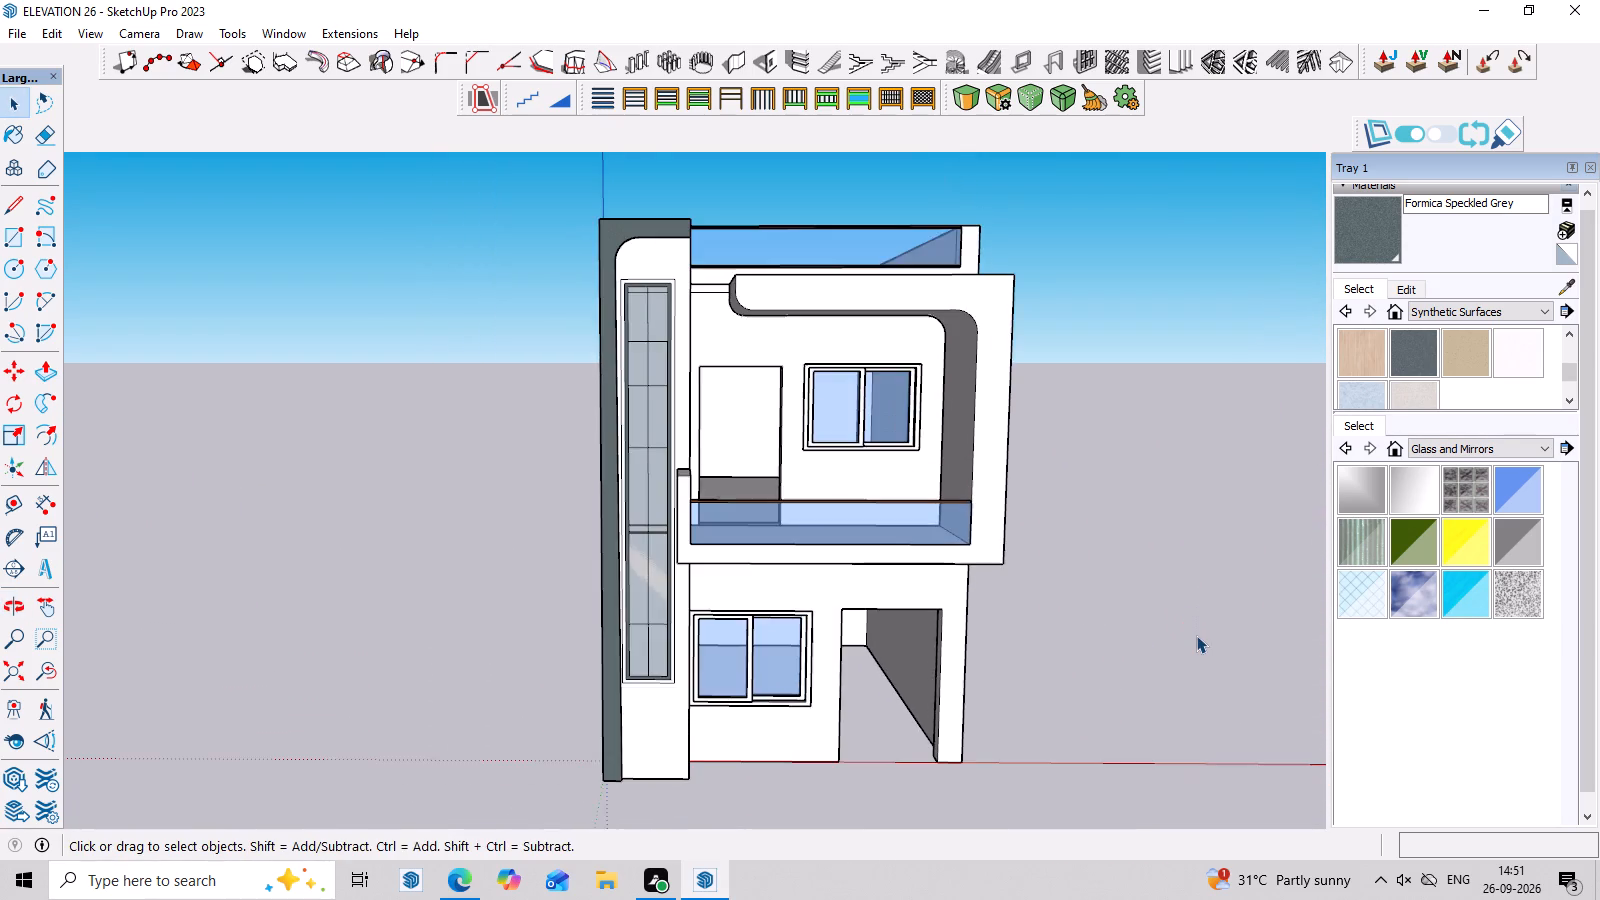
pyautogui.moveTo(1196, 635); pyautogui.dragTo(1128, 597, button='middle')
pyautogui.scroll(2, 1123, 609)
pyautogui.moveTo(1123, 609); pyautogui.dragTo(1197, 597, button='middle')
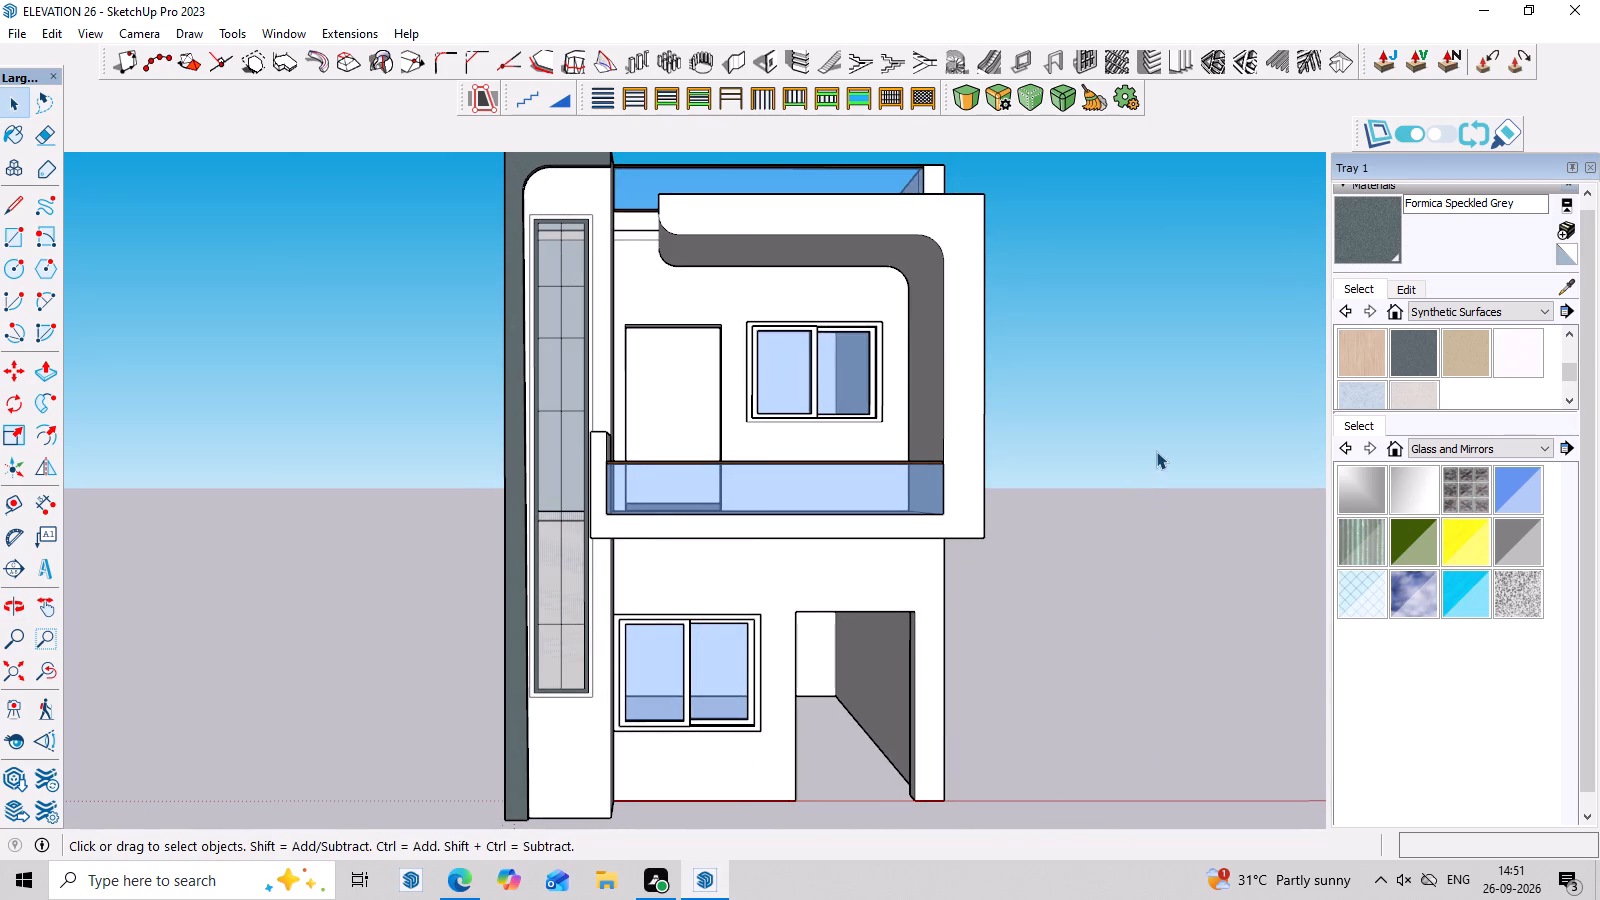
# Reposition the floating Large Tool Set toolbar and dock it beside the drawing area.
pyautogui.moveTo(21, 78); pyautogui.dragTo(24, 57)
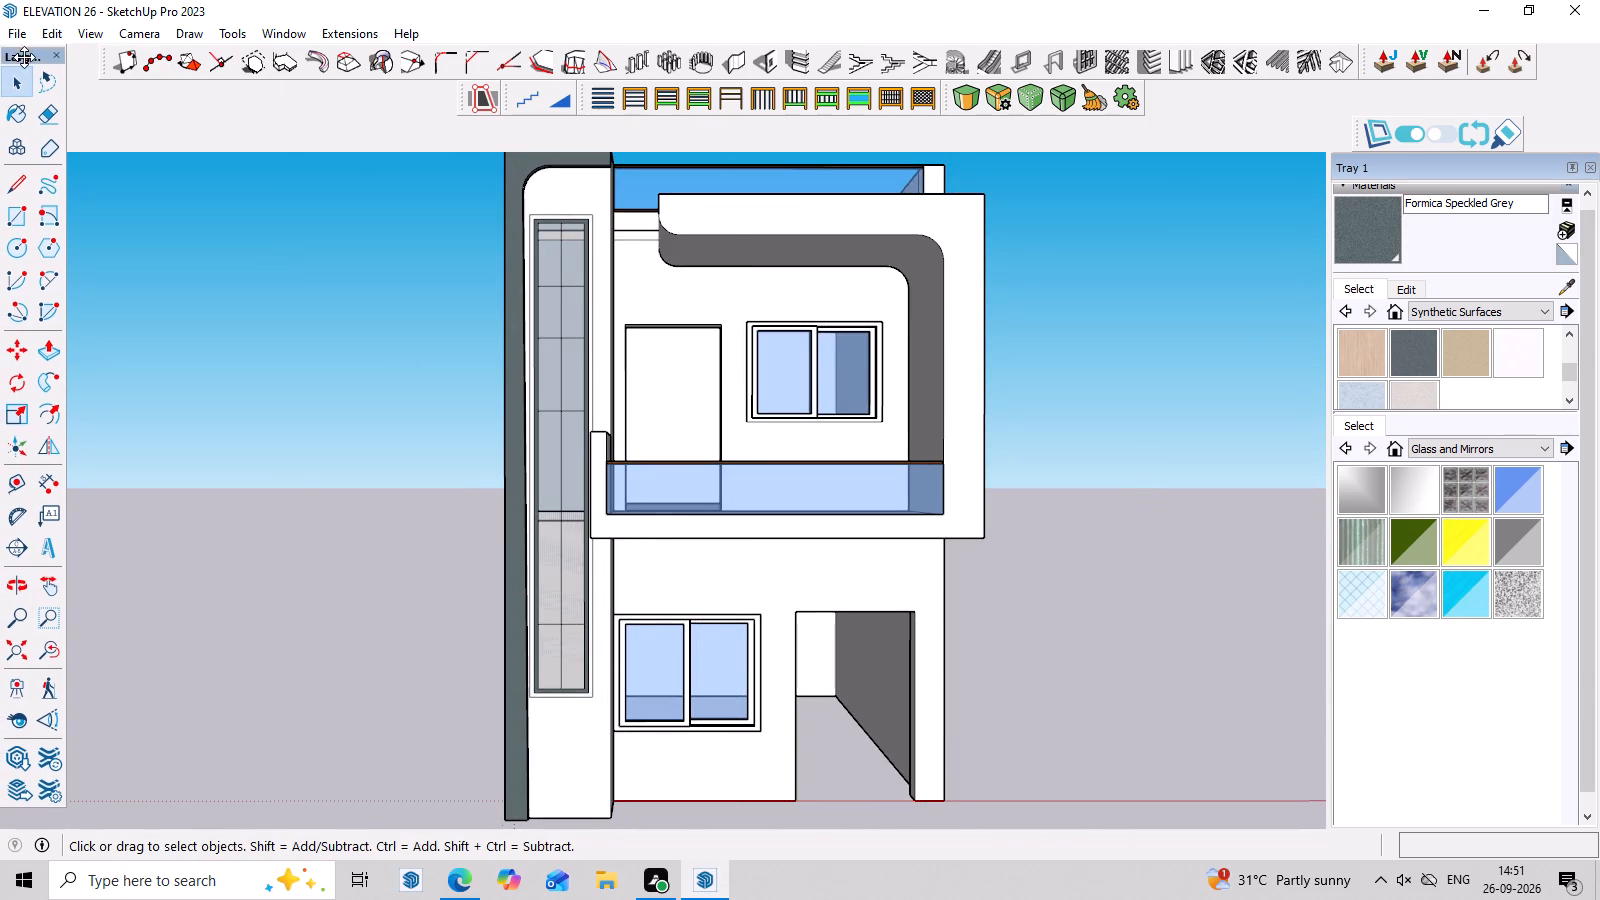
pyautogui.moveTo(24, 57); pyautogui.dragTo(24, 48)
pyautogui.click(25, 63)
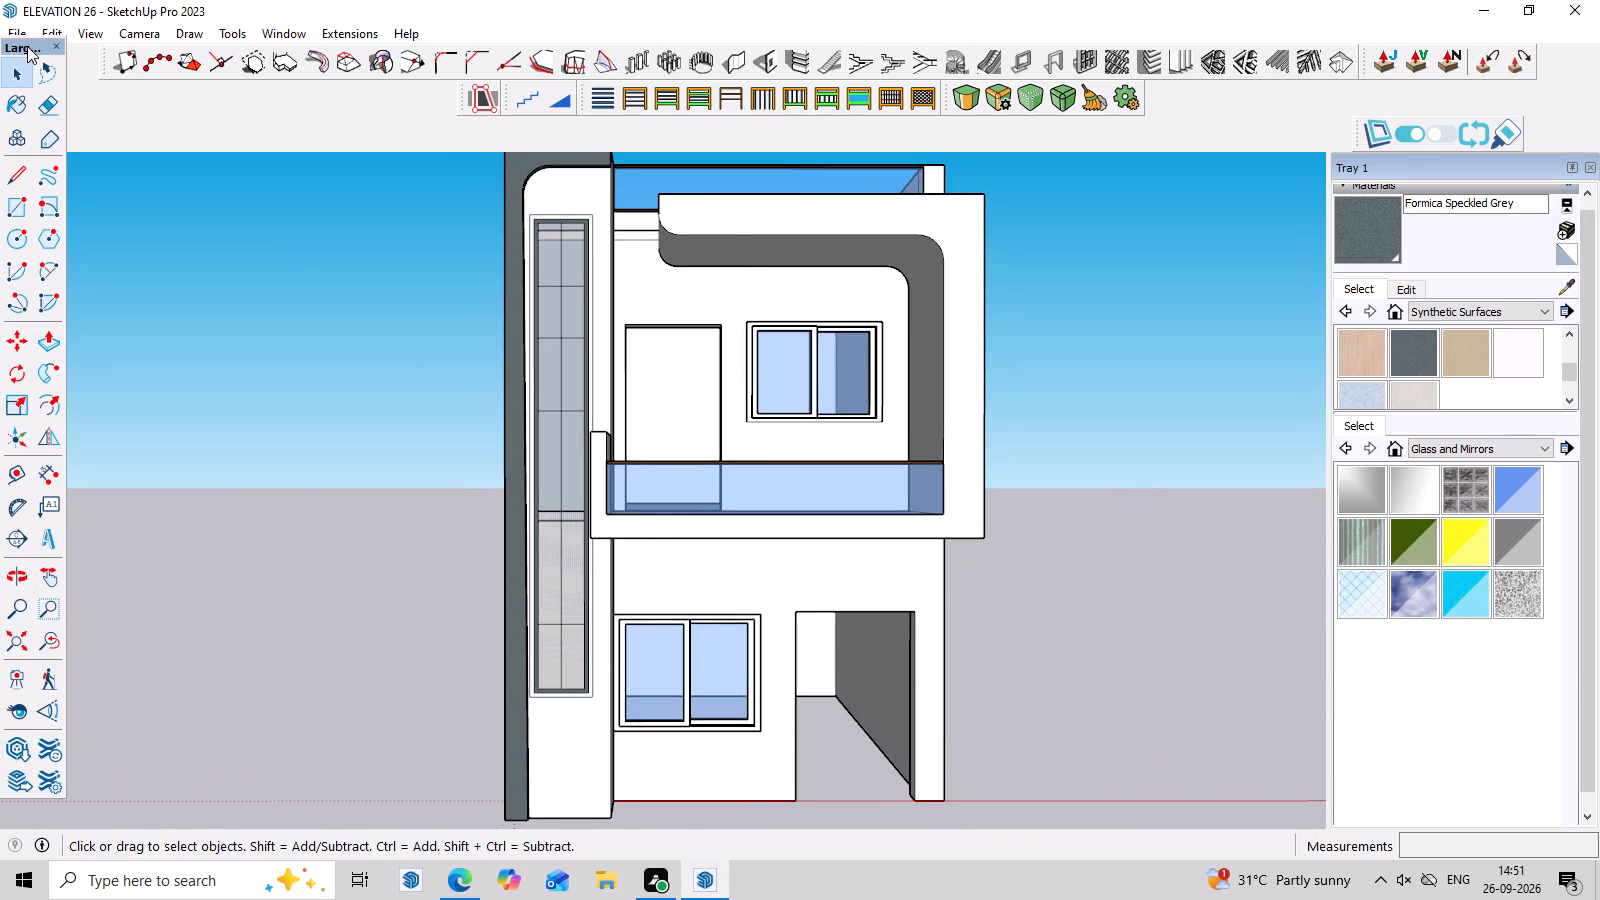
pyautogui.moveTo(41, 44); pyautogui.dragTo(43, 66)
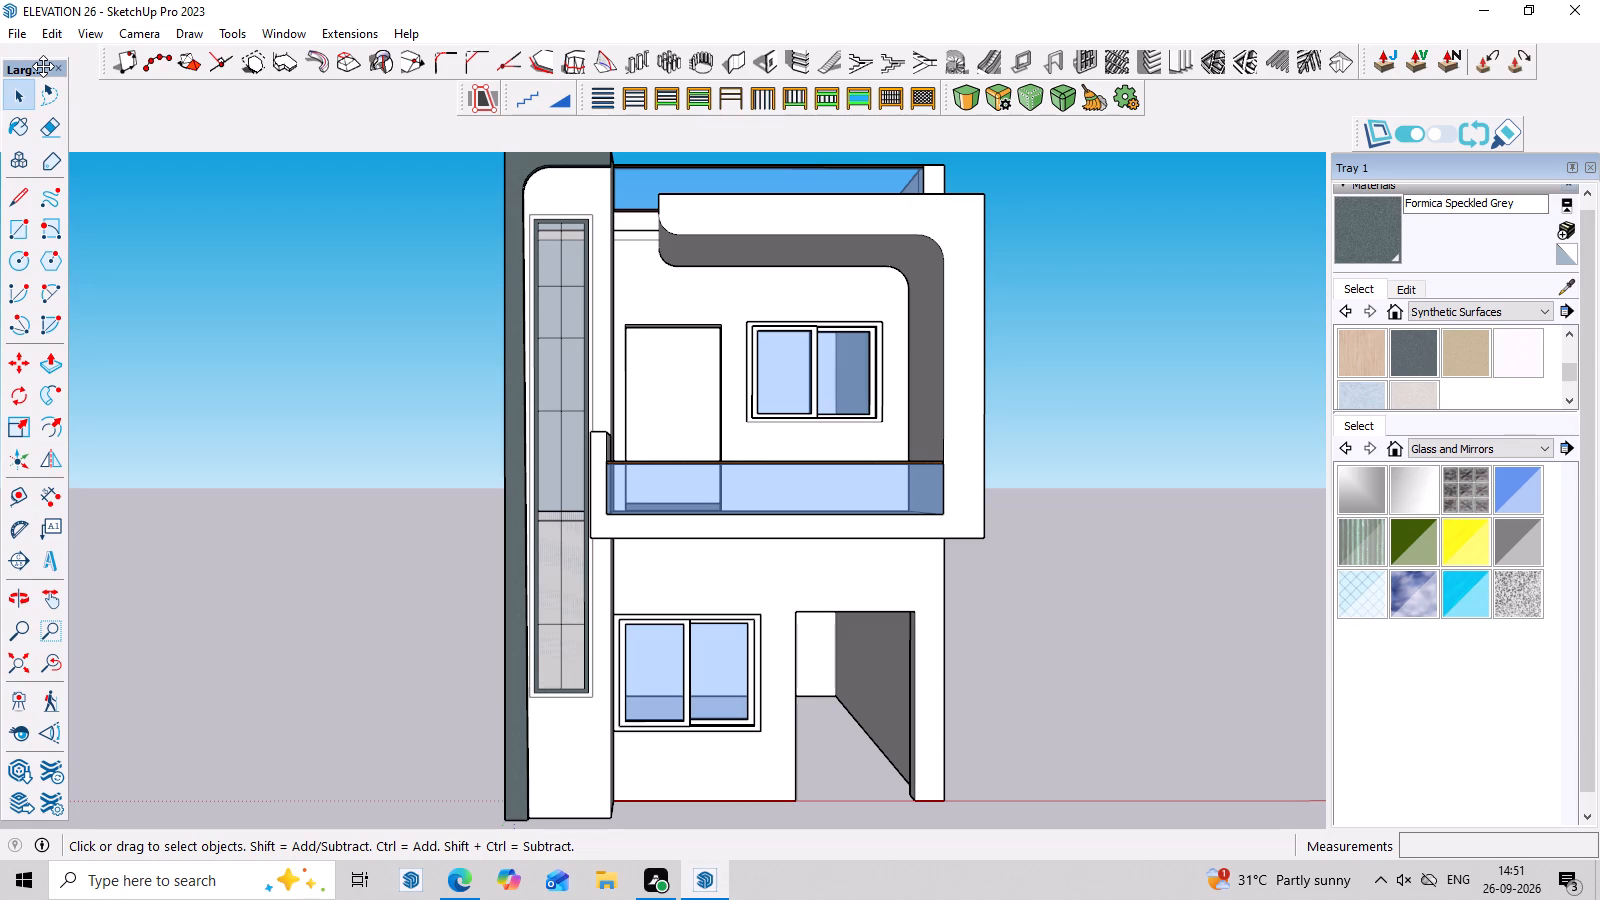
pyautogui.moveTo(43, 66); pyautogui.dragTo(44, 50)
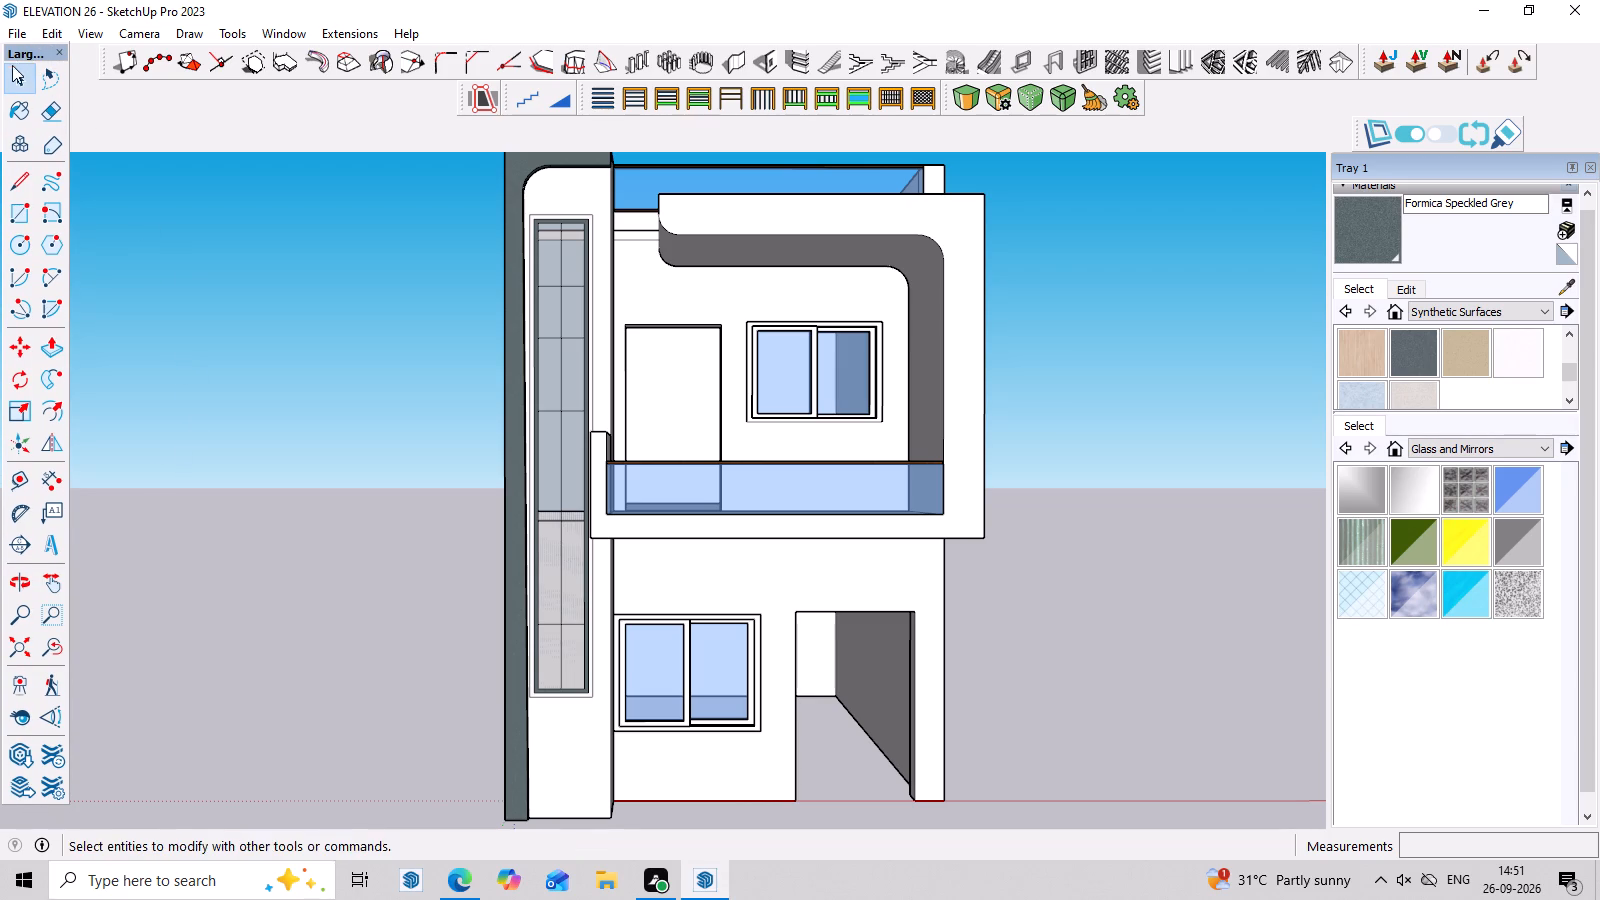
pyautogui.moveTo(42, 49); pyautogui.dragTo(42, 76)
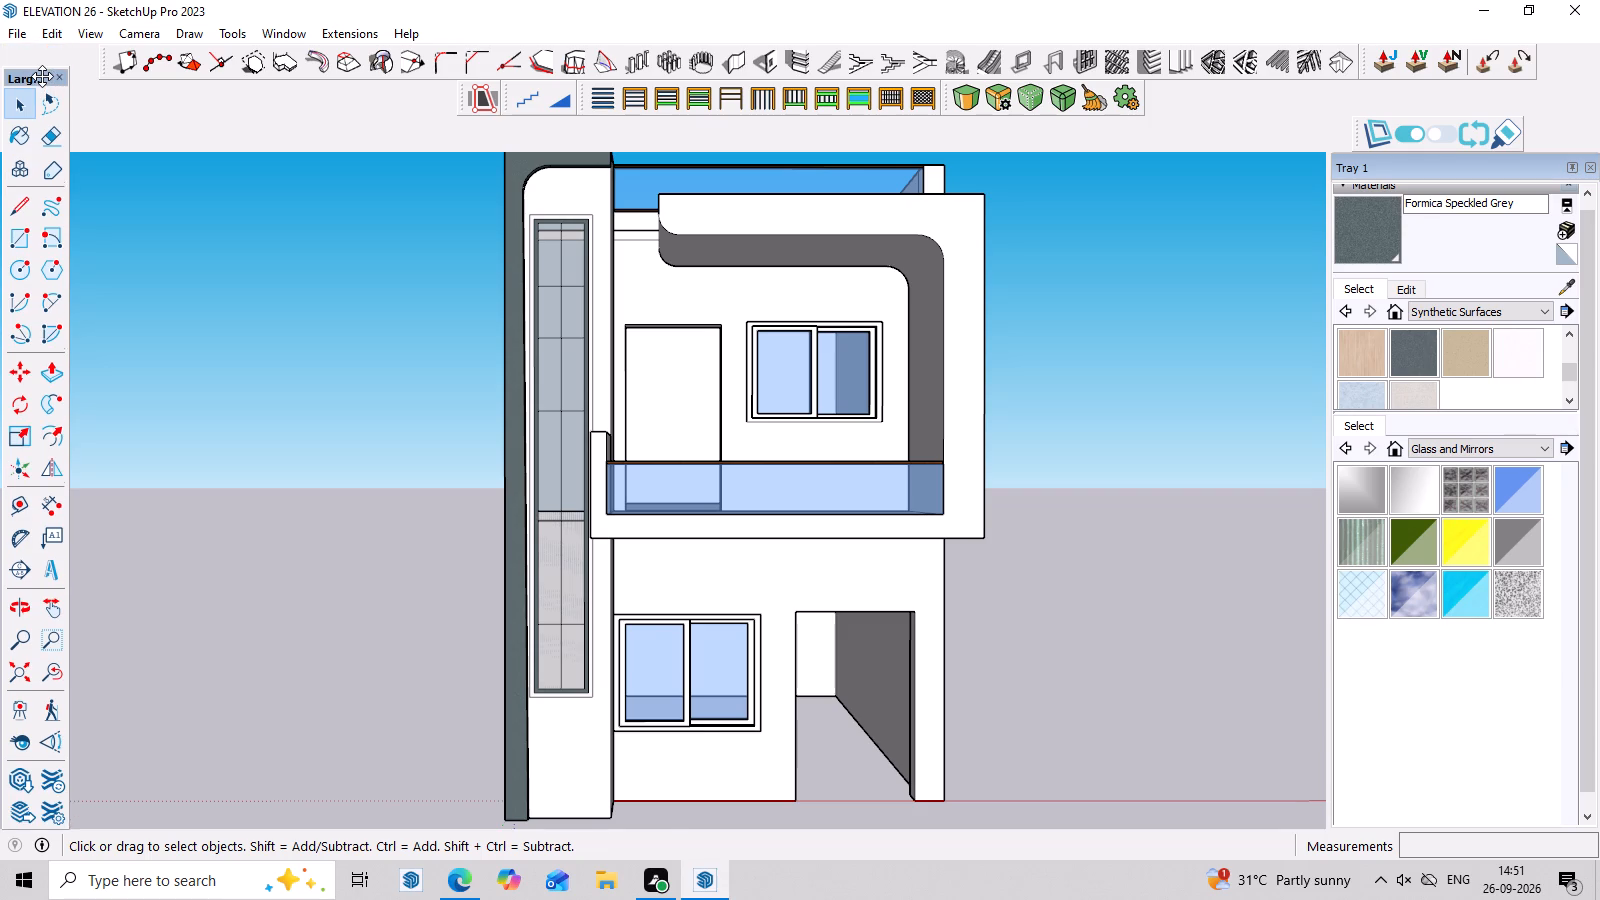
pyautogui.moveTo(42, 76); pyautogui.dragTo(42, 77)
pyautogui.doubleClick(42, 77)
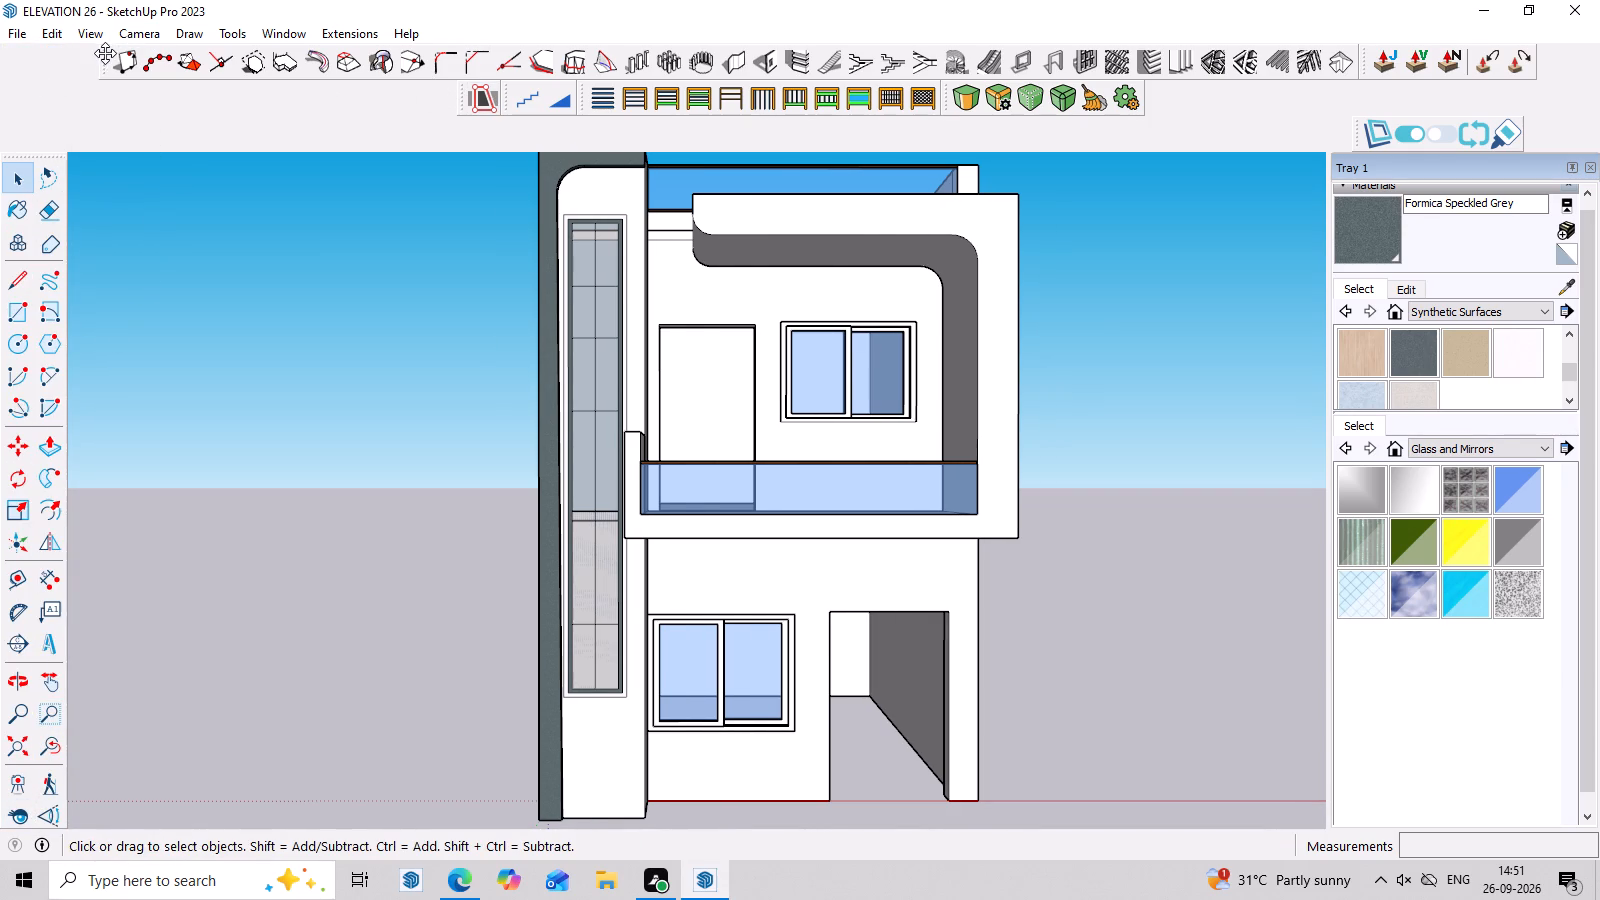
# Shift the drawing-extension toolbar and the small frame and stair toolbars along their rows to close up empty space.
pyautogui.moveTo(105, 53); pyautogui.dragTo(38, 60)
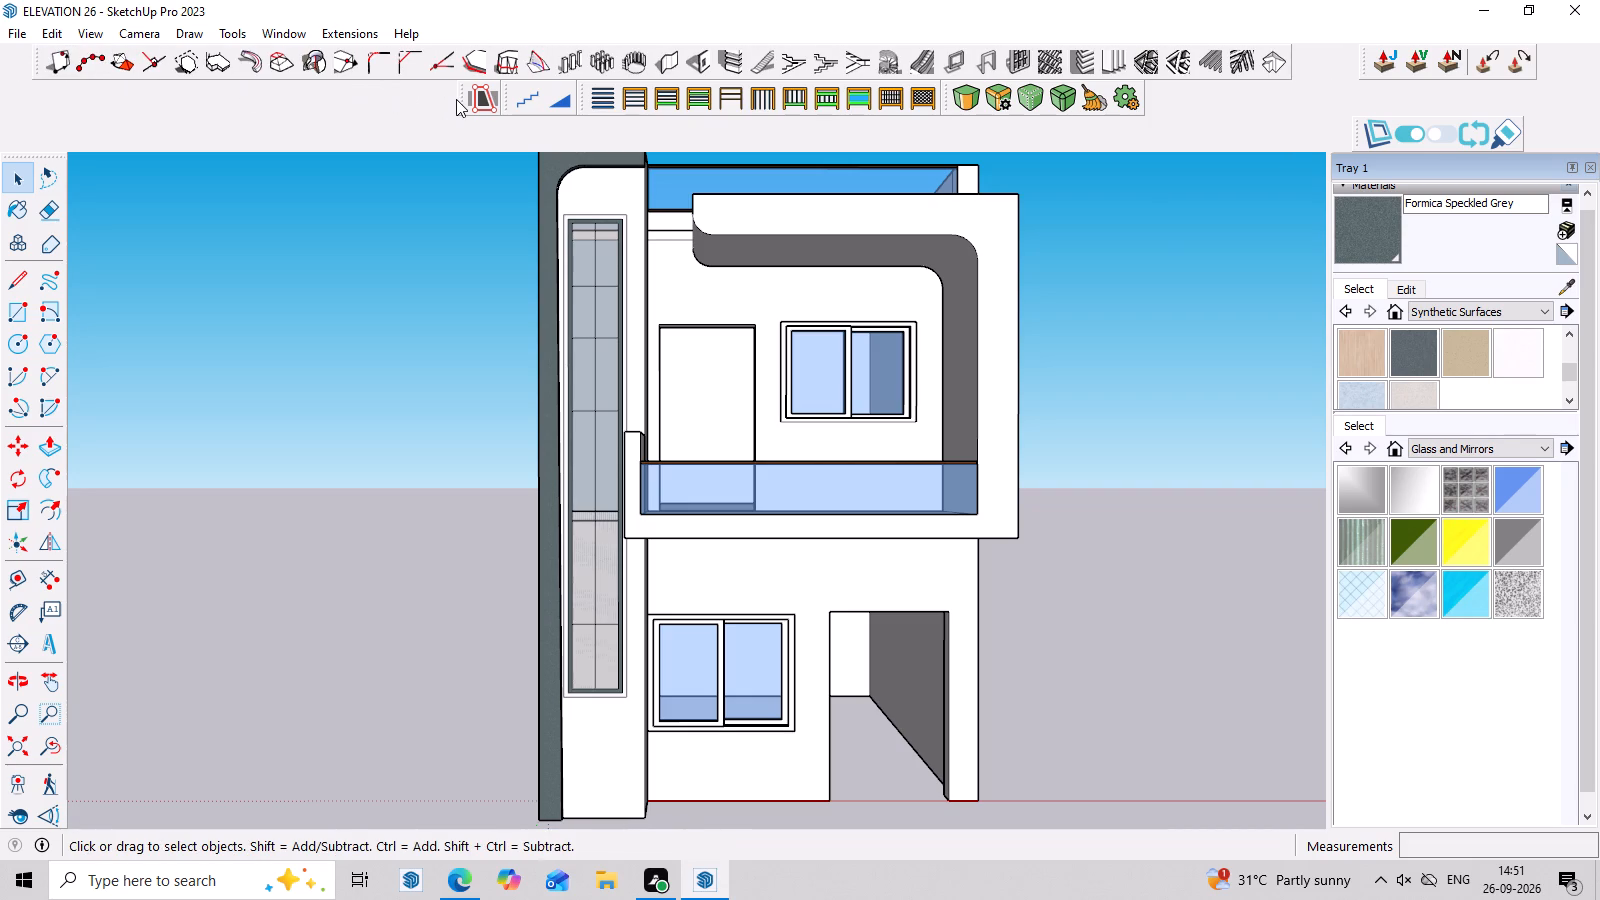
pyautogui.moveTo(461, 94); pyautogui.dragTo(385, 102)
pyautogui.moveTo(342, 103); pyautogui.dragTo(260, 103)
pyautogui.moveTo(119, 101); pyautogui.dragTo(104, 99)
pyautogui.moveTo(507, 98); pyautogui.dragTo(469, 103)
# Import the Door+01 model from Downloads and place it at the lower corner of the ground-floor doorway opening.
pyautogui.scroll(-2, 615, 123)
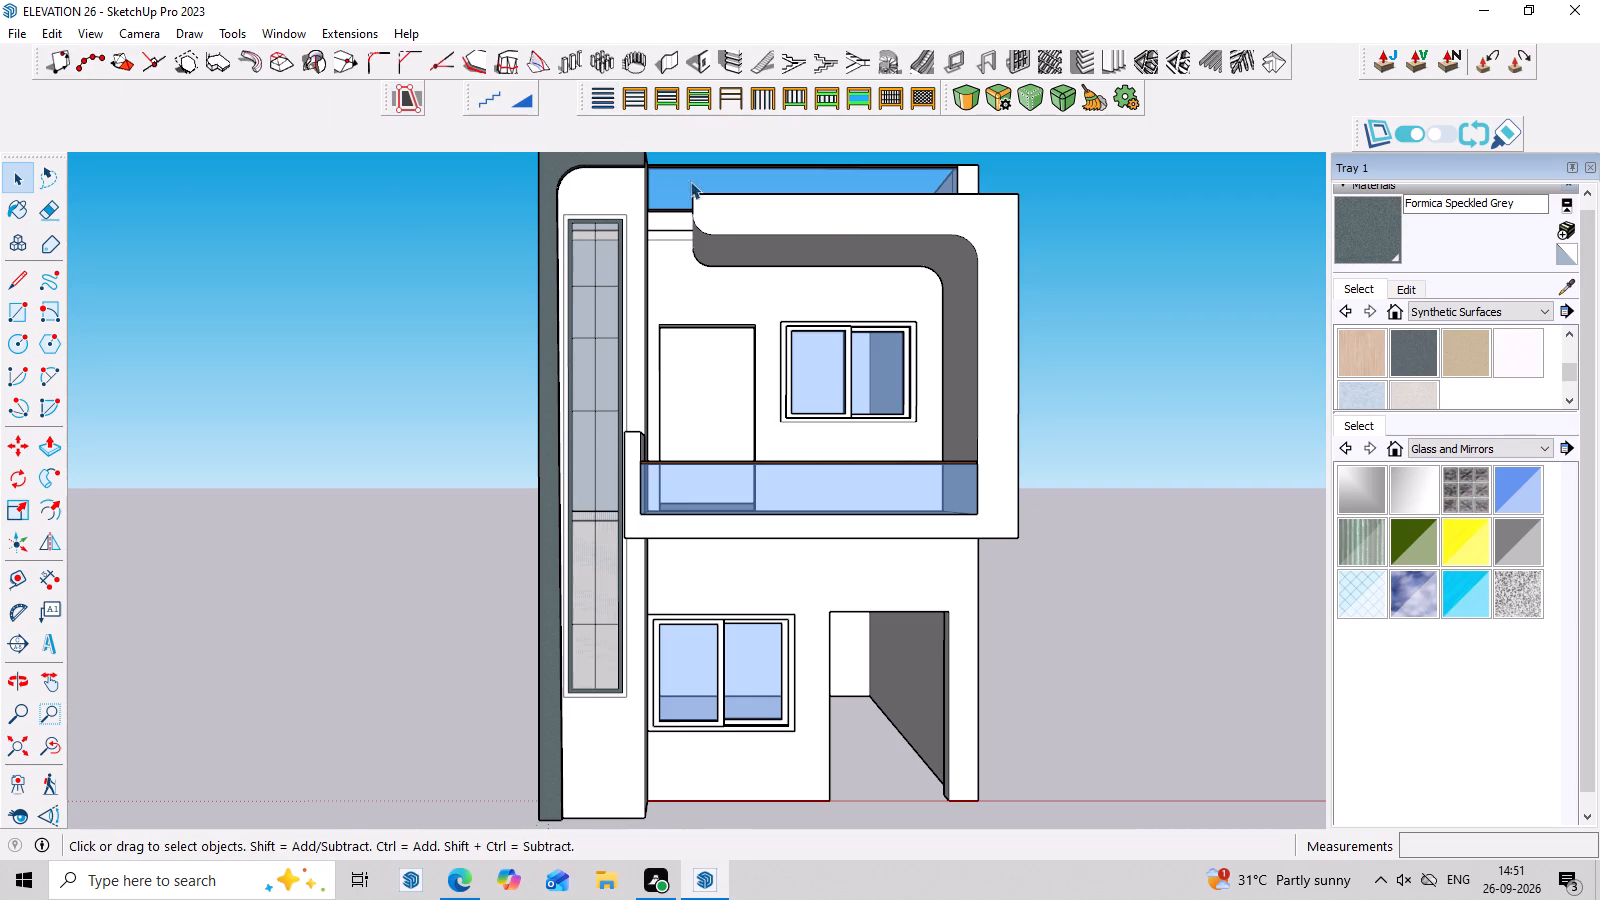
pyautogui.scroll(-4, 690, 181)
pyautogui.scroll(3, 1098, 281)
pyautogui.moveTo(1096, 301); pyautogui.dragTo(1092, 289, button='middle')
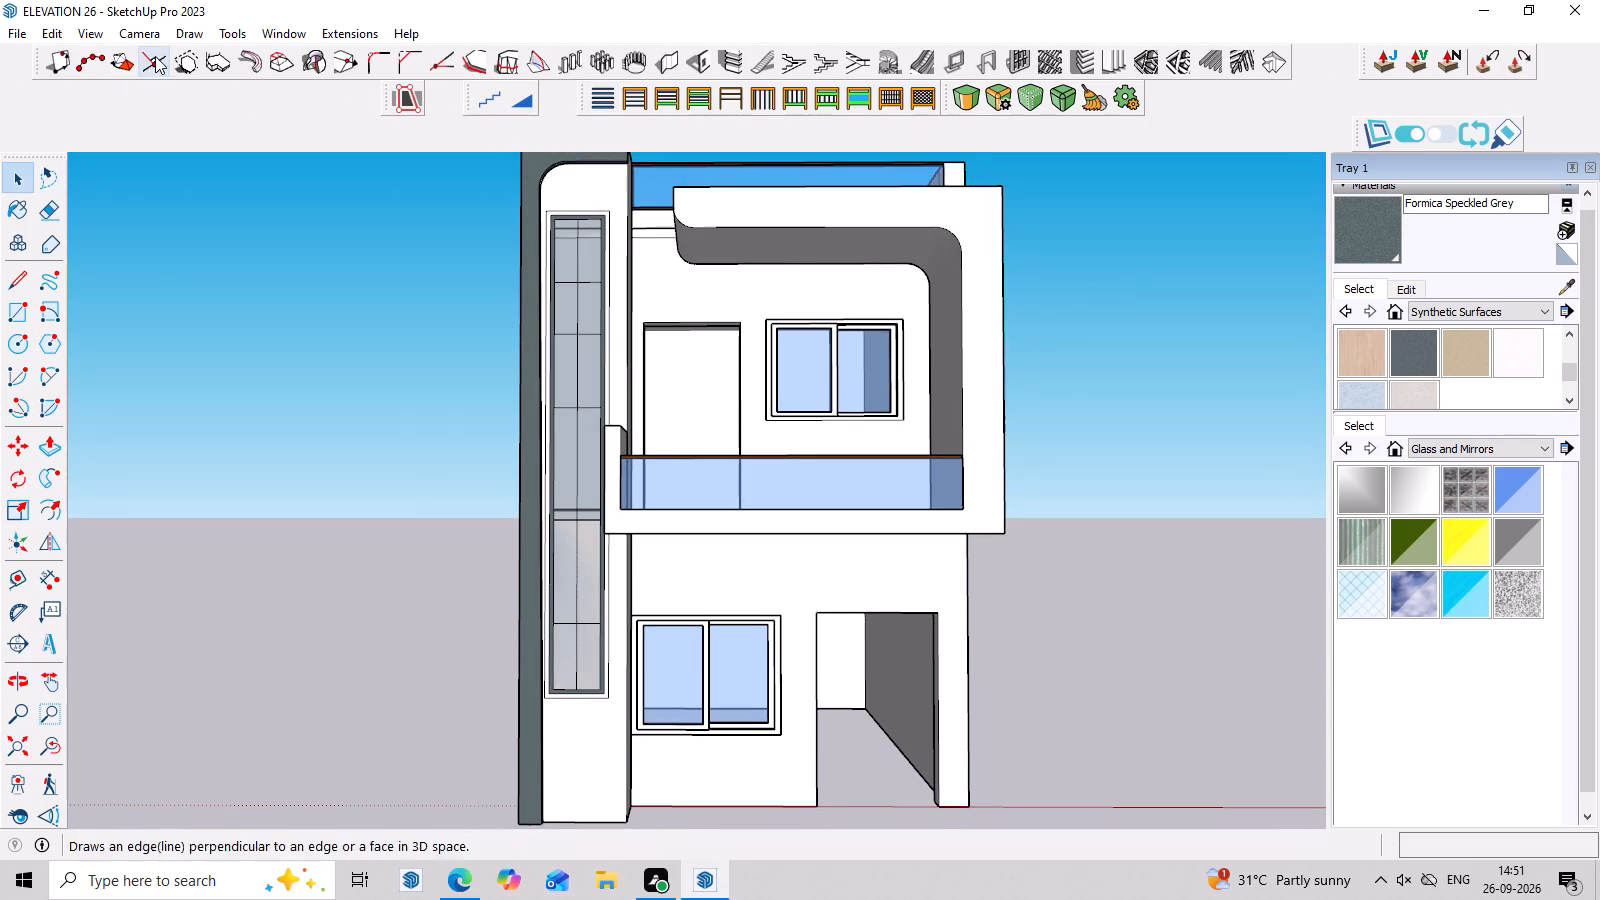
pyautogui.click(23, 27)
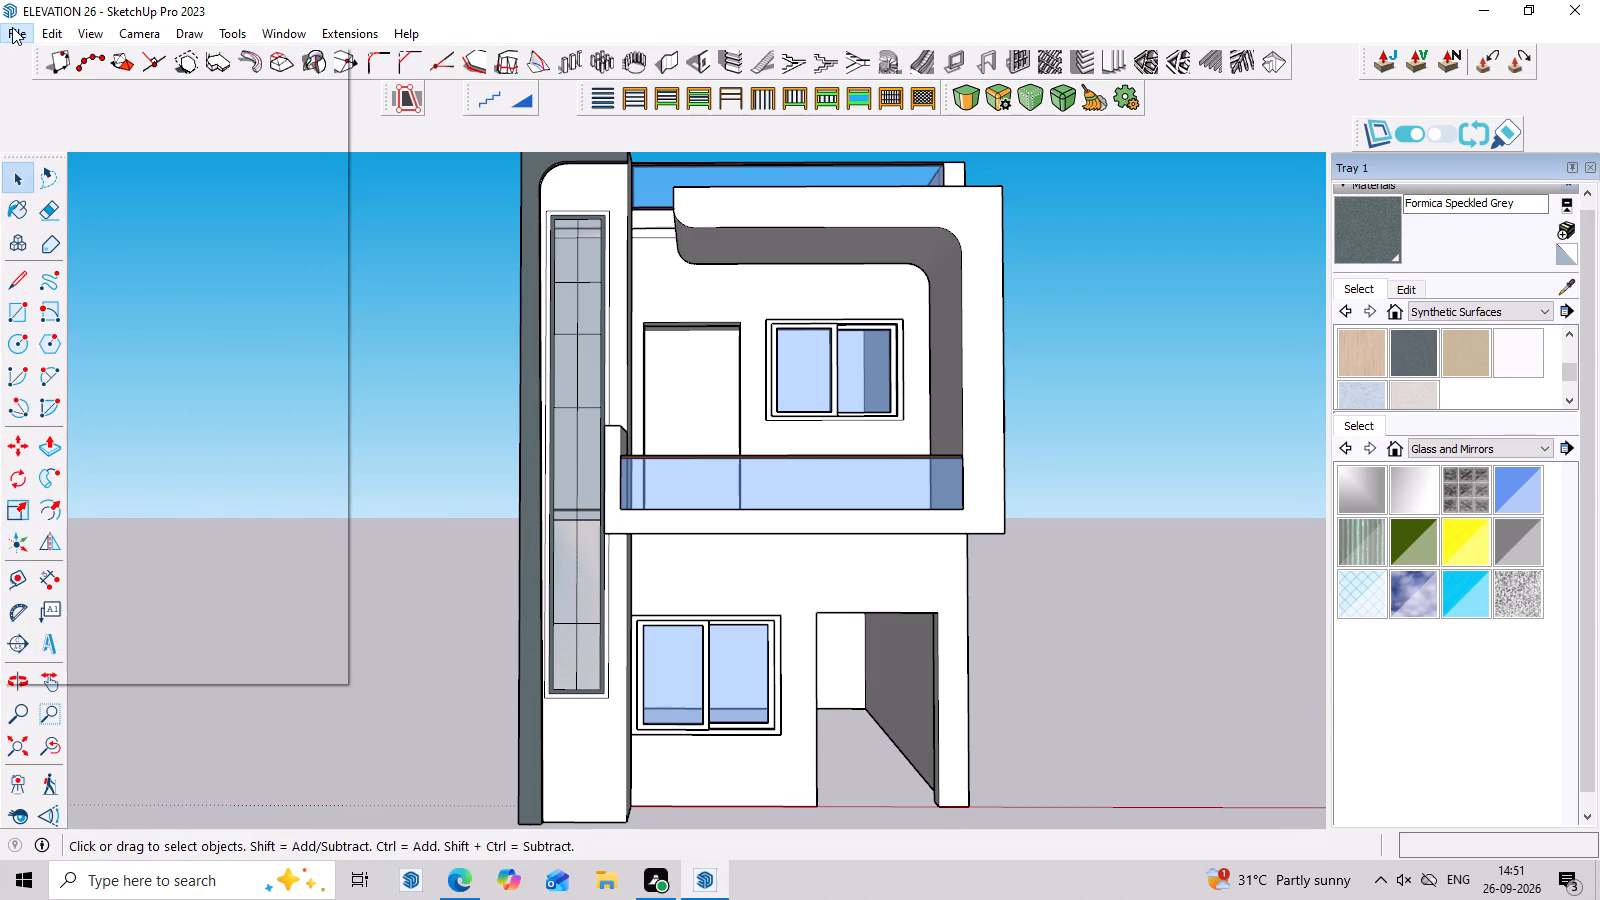
pyautogui.click(157, 351)
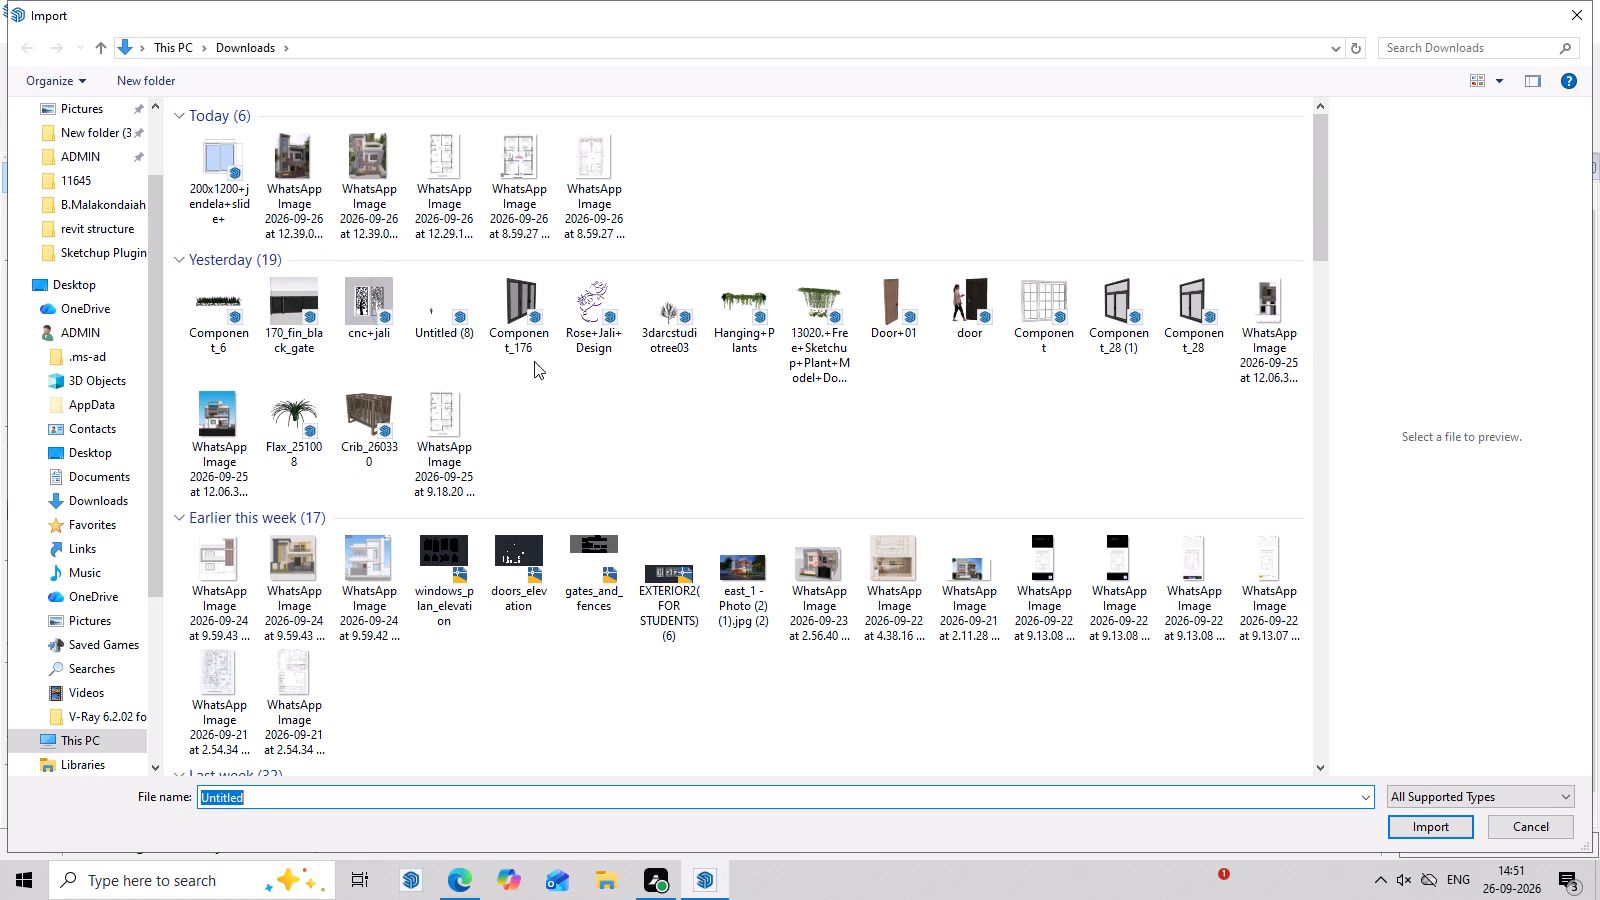
pyautogui.click(872, 309)
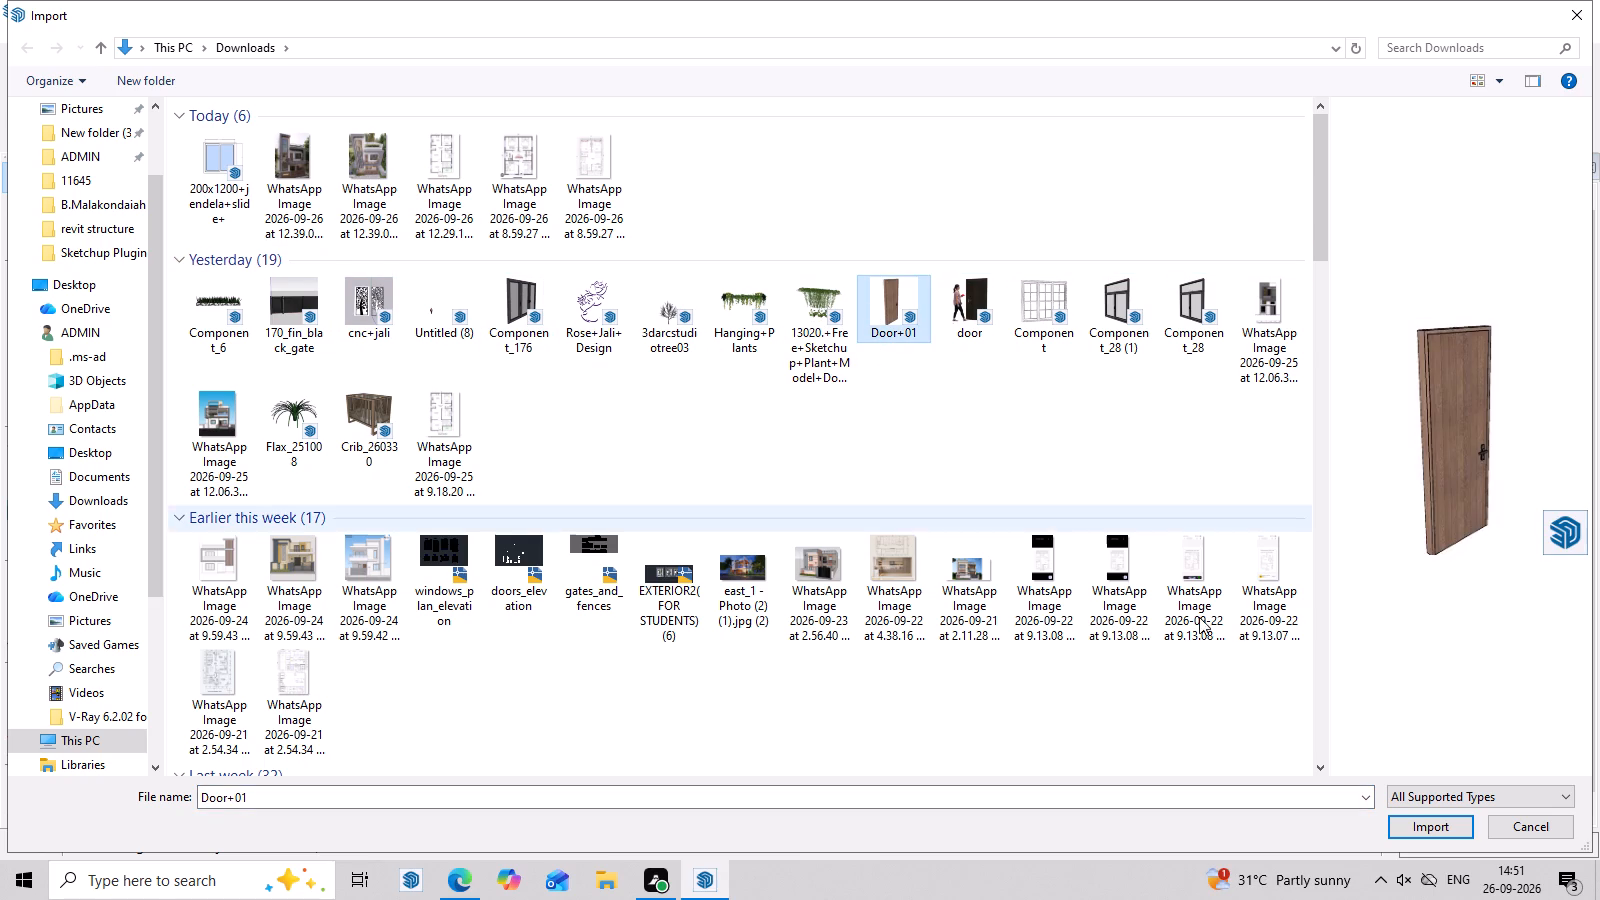
pyautogui.click(1432, 821)
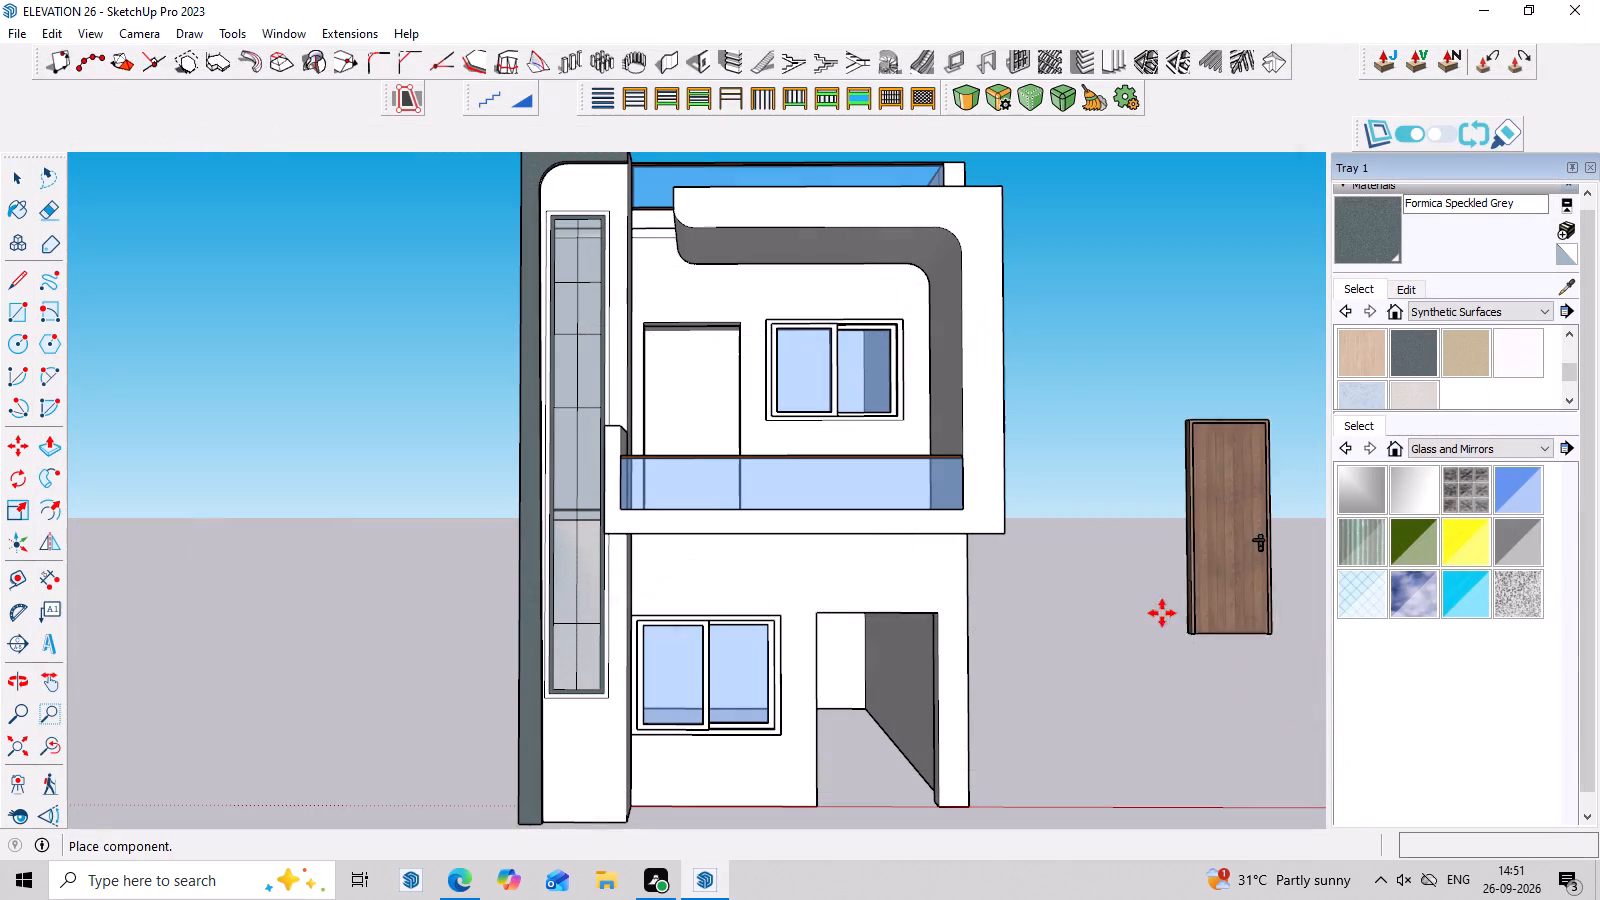
pyautogui.click(814, 805)
# Scale the imported door from its top middle grip to match the doorway opening's top edge.
pyautogui.moveTo(1018, 772); pyautogui.dragTo(741, 808, button='middle')
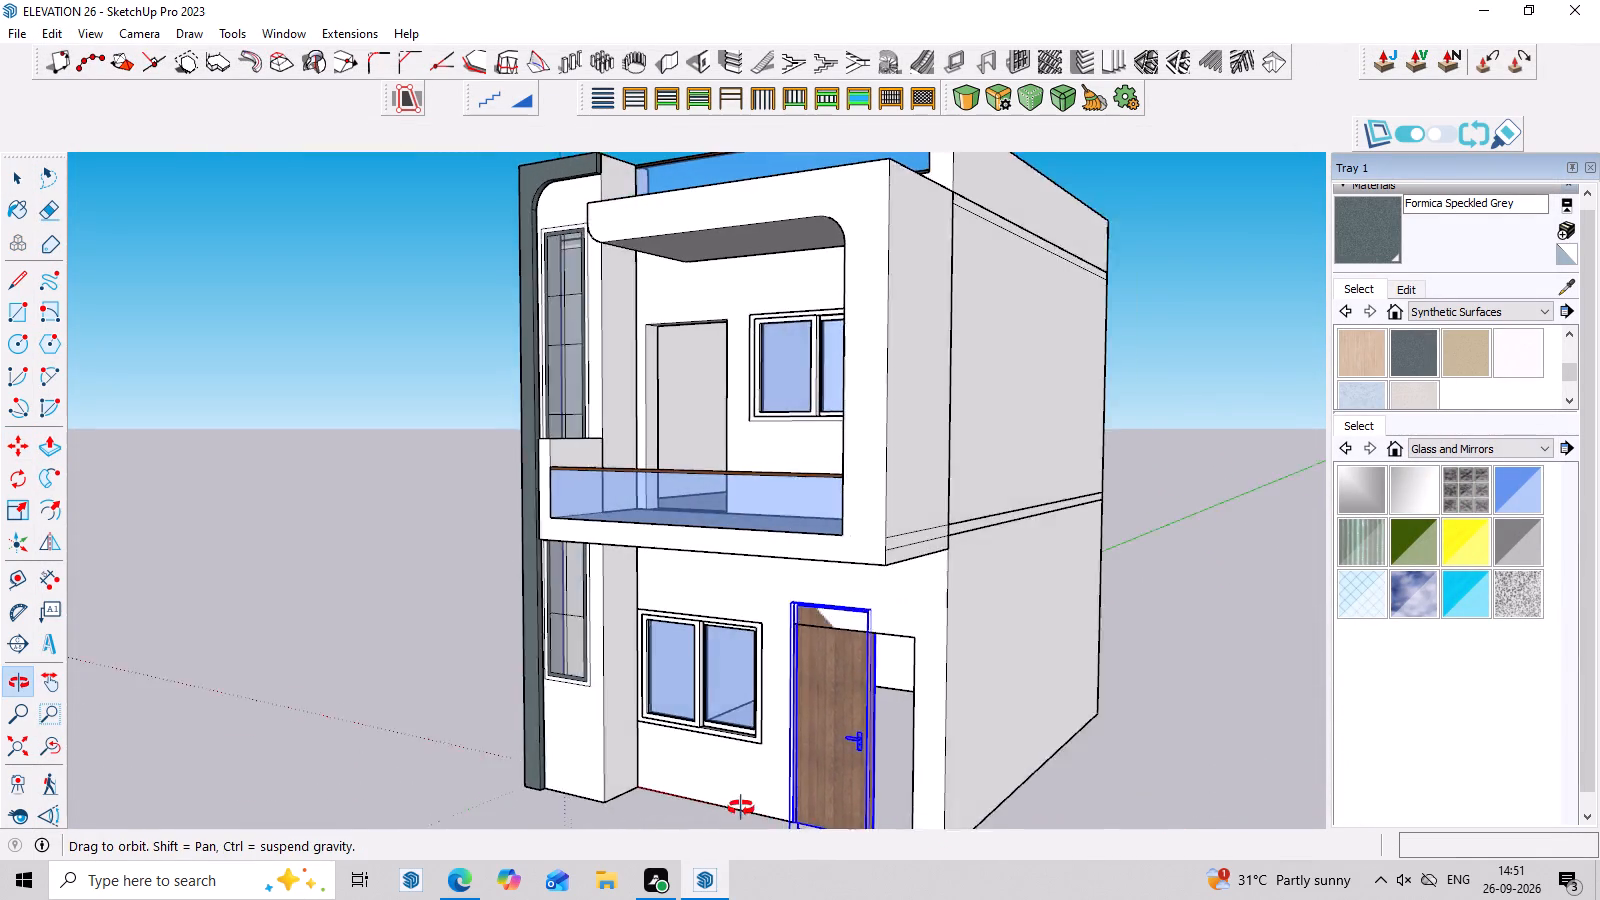
pyautogui.moveTo(741, 808); pyautogui.dragTo(710, 808, button='middle')
pyautogui.scroll(4, 806, 653)
pyautogui.scroll(-11, 805, 650)
pyautogui.moveTo(915, 686); pyautogui.dragTo(1166, 678, button='middle')
pyautogui.press('s')
pyautogui.scroll(3, 834, 668)
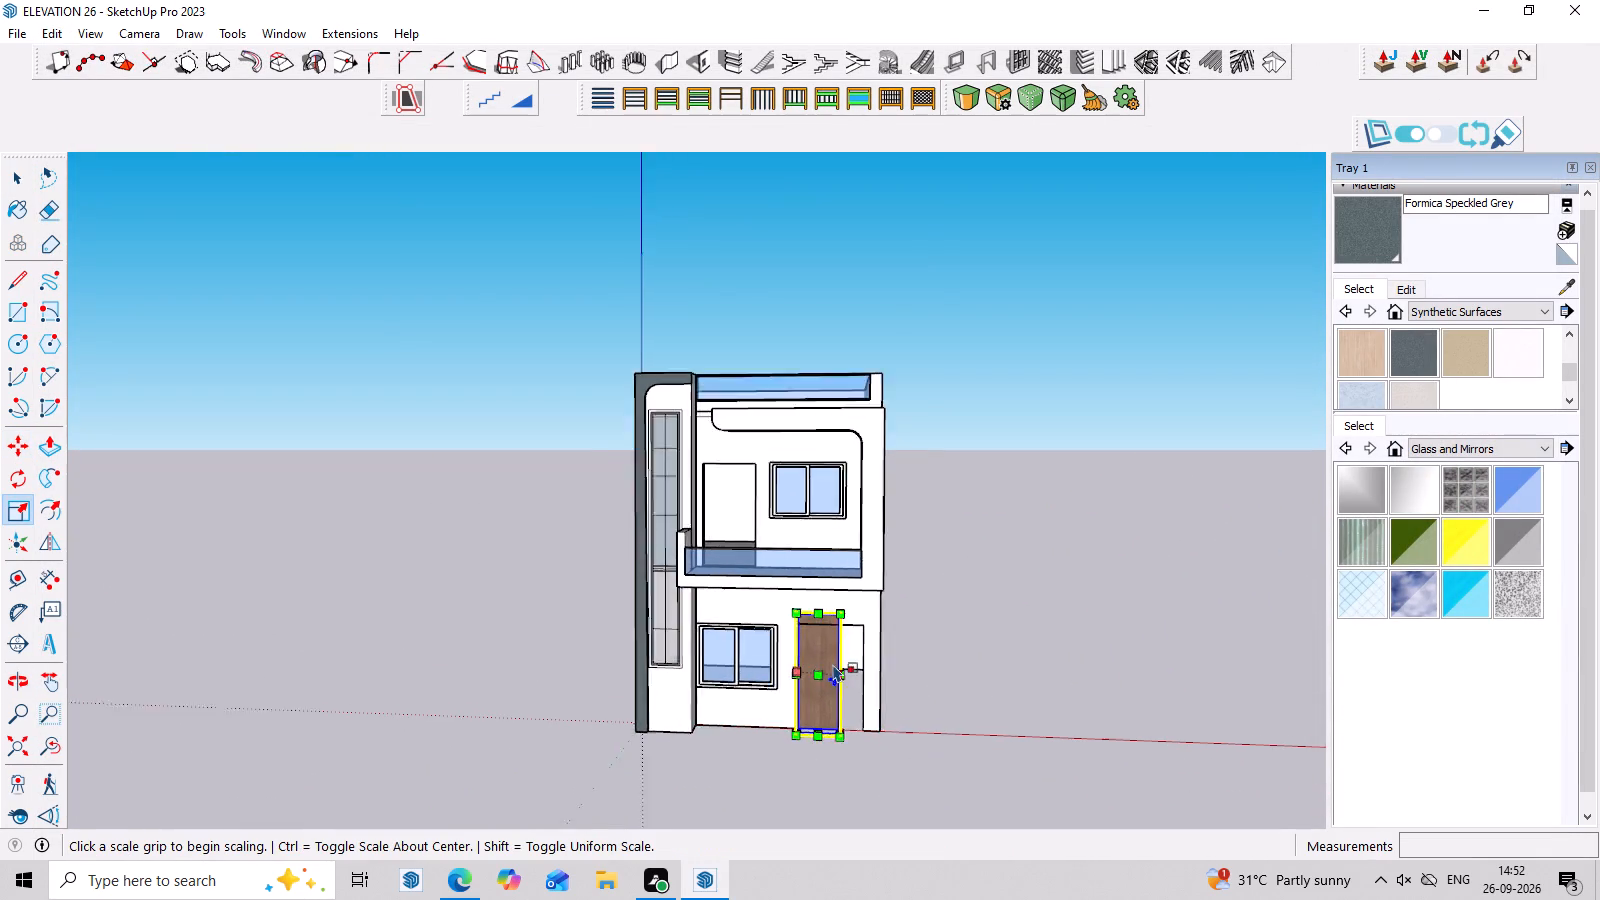
pyautogui.scroll(6, 824, 637)
pyautogui.click(810, 572)
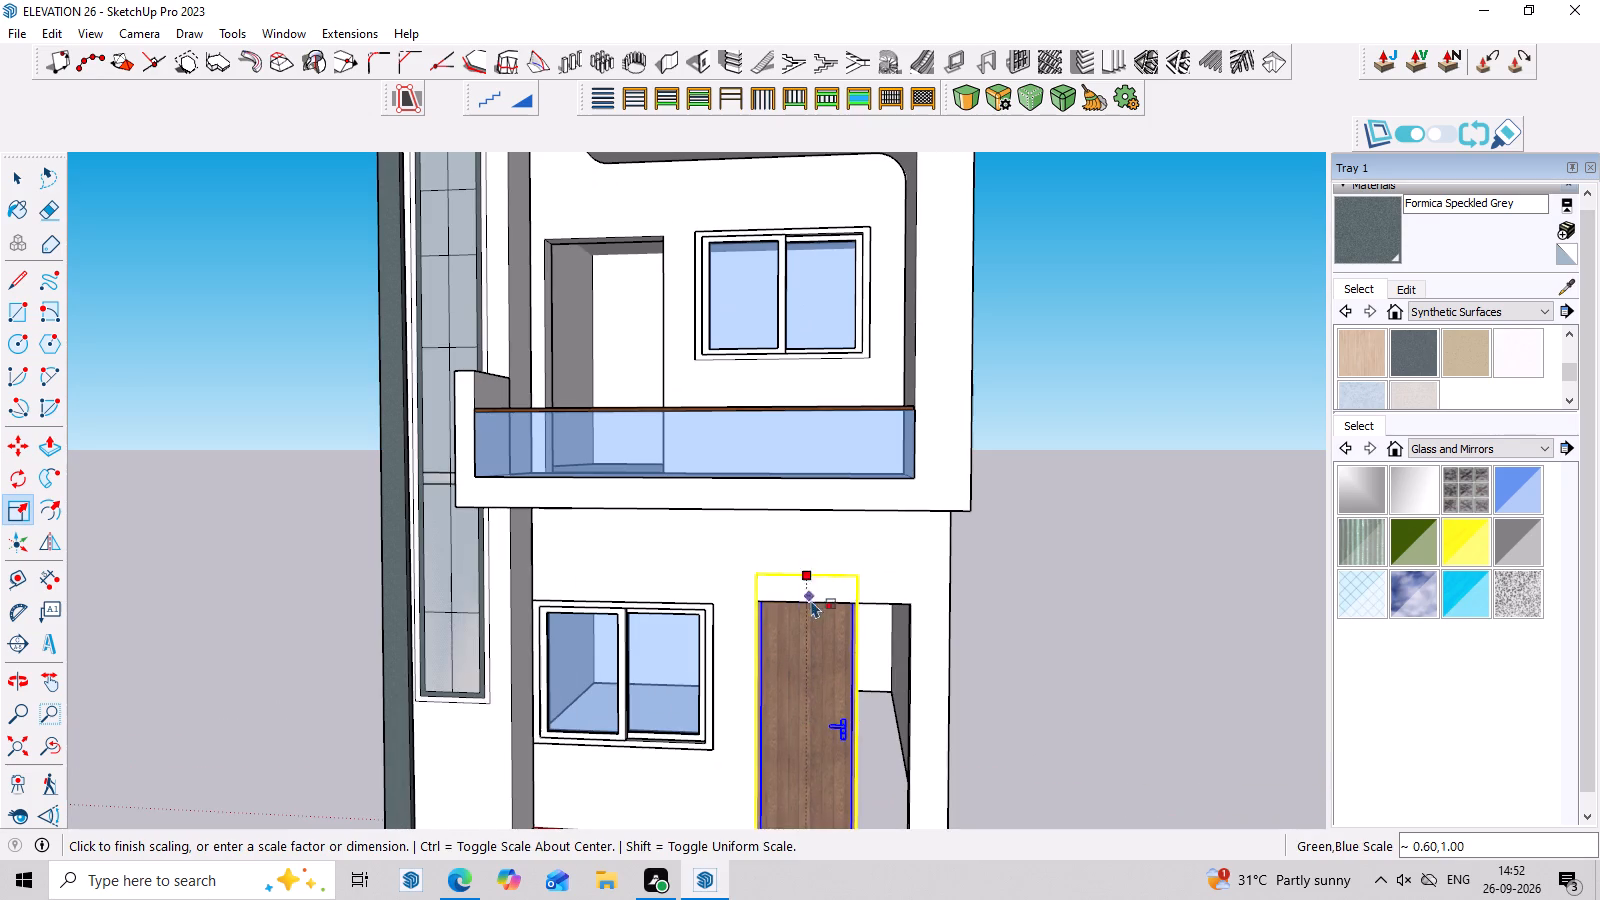
pyautogui.click(809, 604)
# Scale the door's width from its handle-side middle grip to reach the doorway opening's far edge, and deselect it.
pyautogui.scroll(-2, 870, 634)
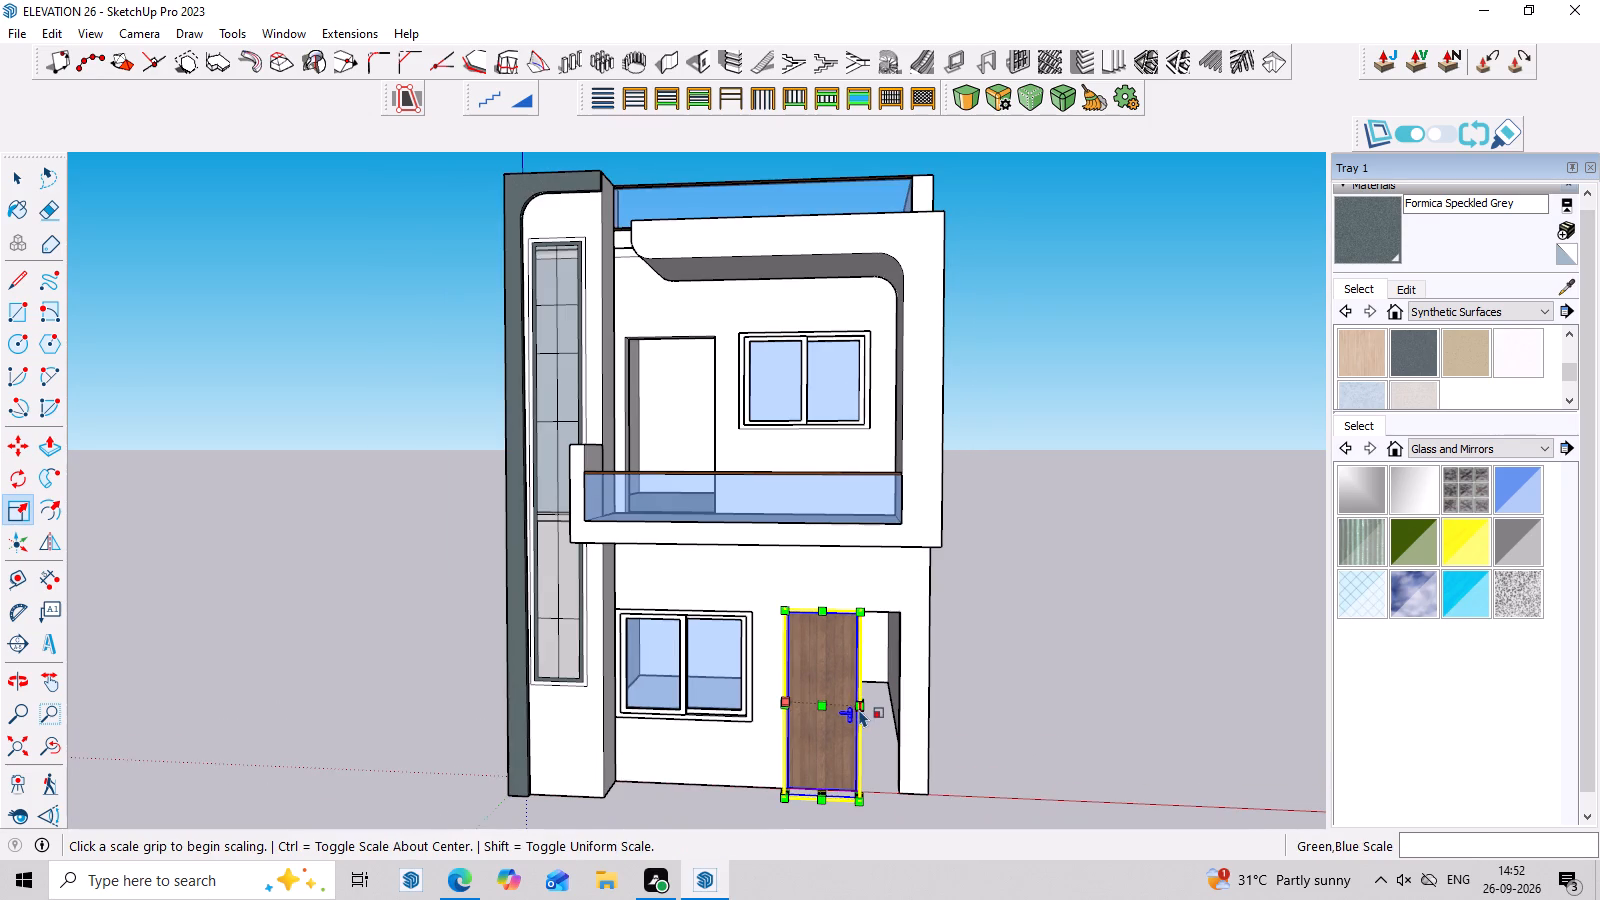
pyautogui.click(860, 707)
pyautogui.click(901, 707)
pyautogui.scroll(-2, 967, 681)
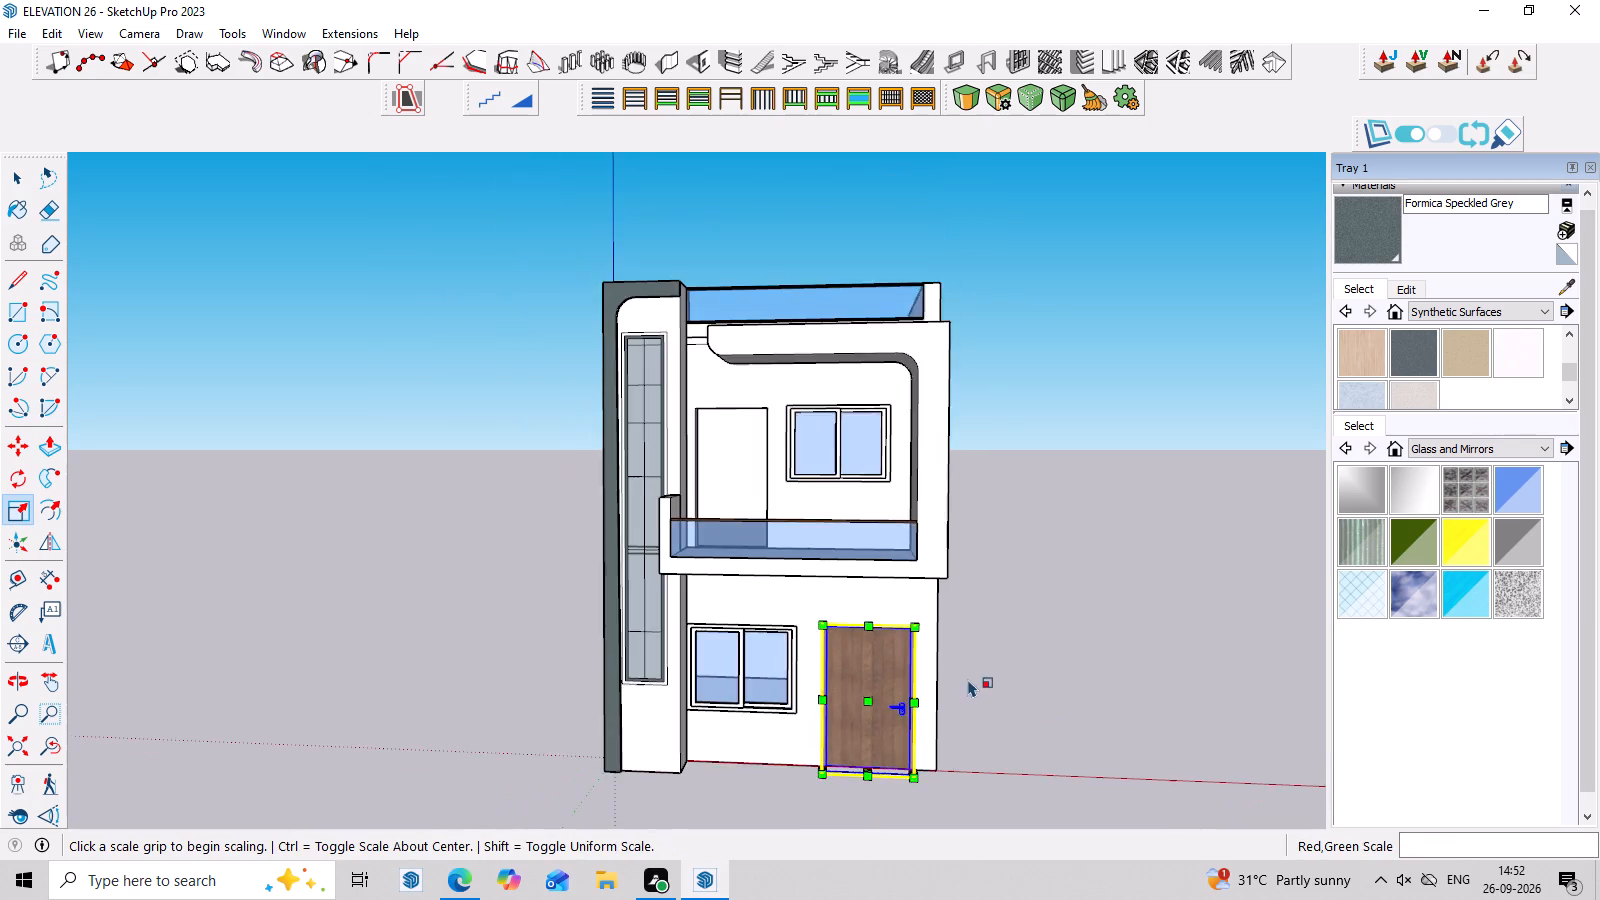
pyautogui.scroll(-4, 968, 679)
pyautogui.moveTo(1004, 688); pyautogui.dragTo(1046, 539, button='middle')
pyautogui.moveTo(1001, 507); pyautogui.dragTo(1046, 551, button='middle')
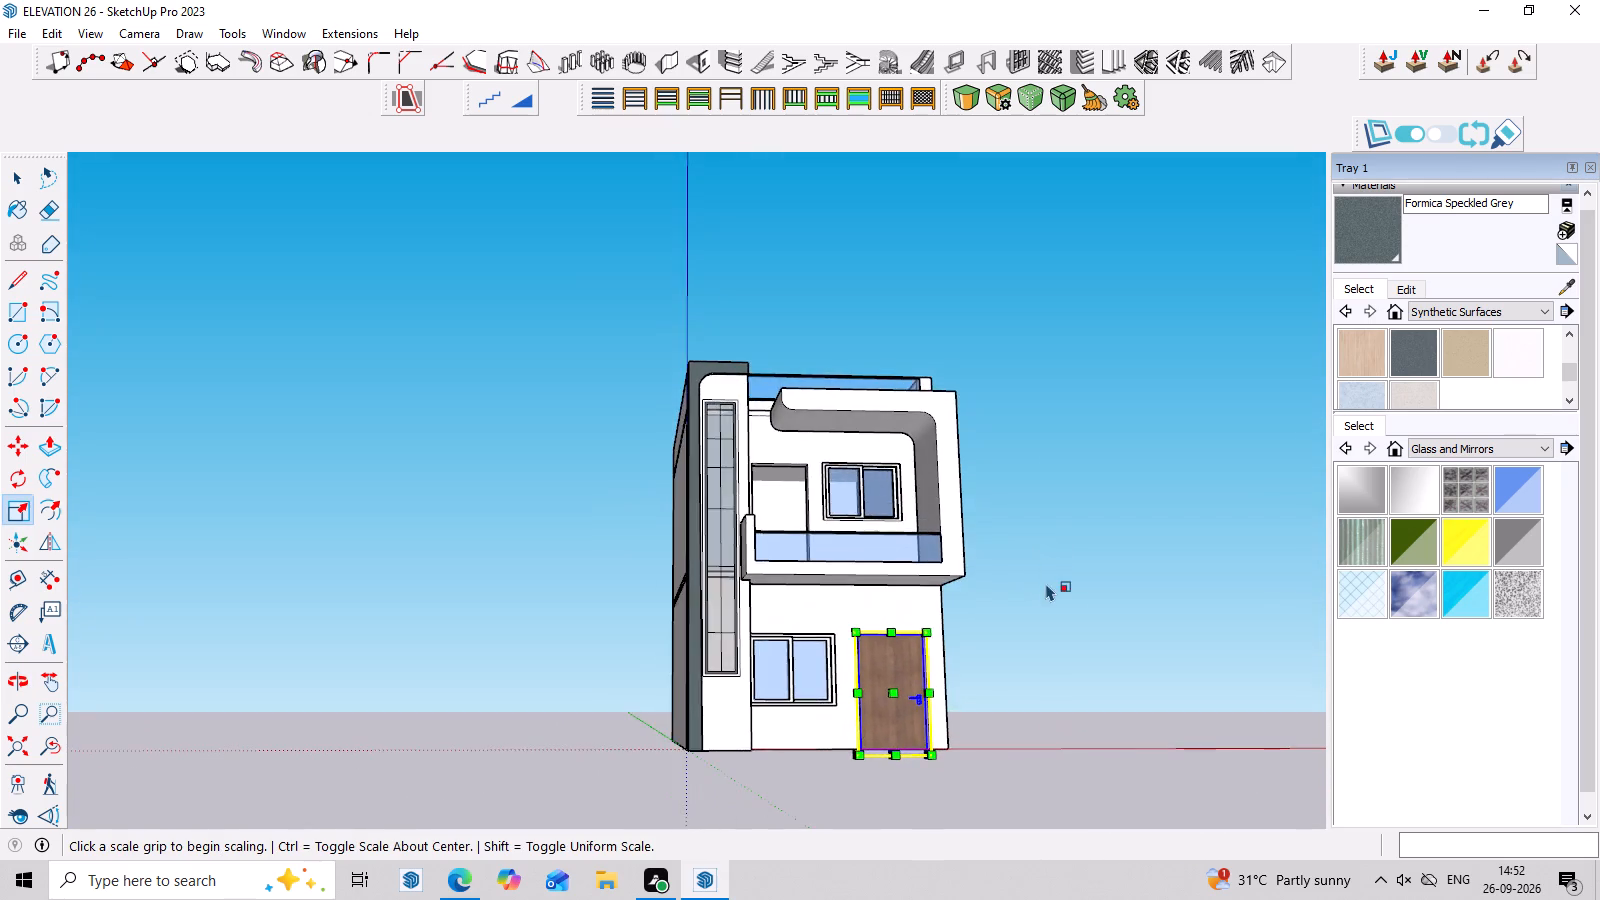
pyautogui.scroll(7, 1045, 590)
pyautogui.scroll(-8, 925, 452)
pyautogui.moveTo(956, 496); pyautogui.dragTo(968, 695, button='middle')
pyautogui.scroll(3, 973, 631)
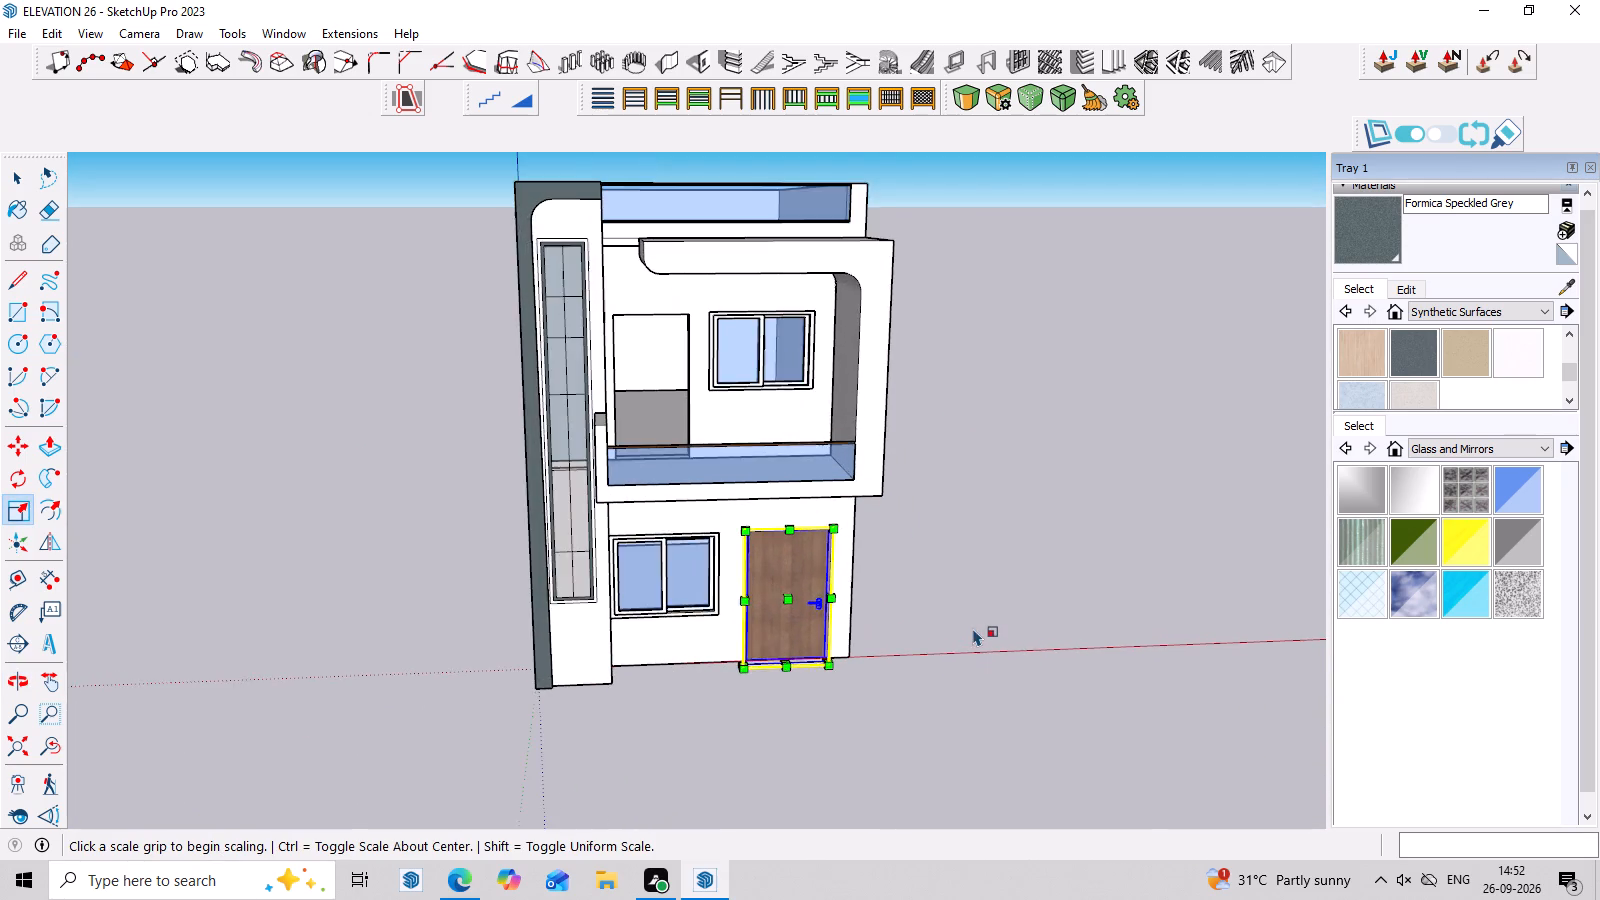
pyautogui.scroll(4, 973, 628)
pyautogui.press('space')
pyautogui.click(976, 554)
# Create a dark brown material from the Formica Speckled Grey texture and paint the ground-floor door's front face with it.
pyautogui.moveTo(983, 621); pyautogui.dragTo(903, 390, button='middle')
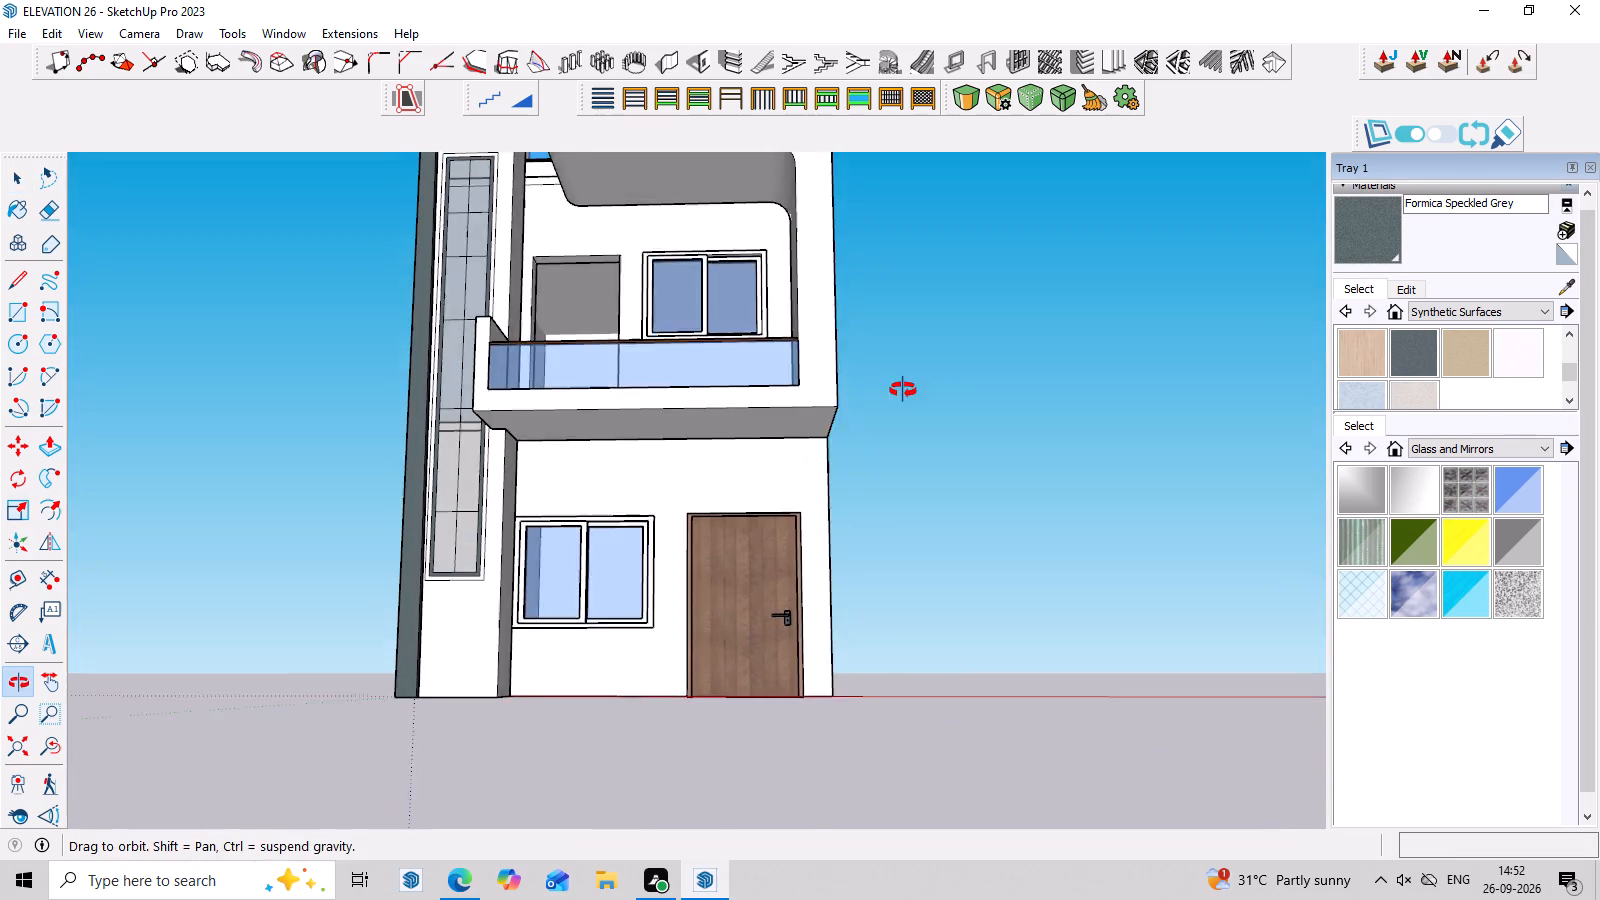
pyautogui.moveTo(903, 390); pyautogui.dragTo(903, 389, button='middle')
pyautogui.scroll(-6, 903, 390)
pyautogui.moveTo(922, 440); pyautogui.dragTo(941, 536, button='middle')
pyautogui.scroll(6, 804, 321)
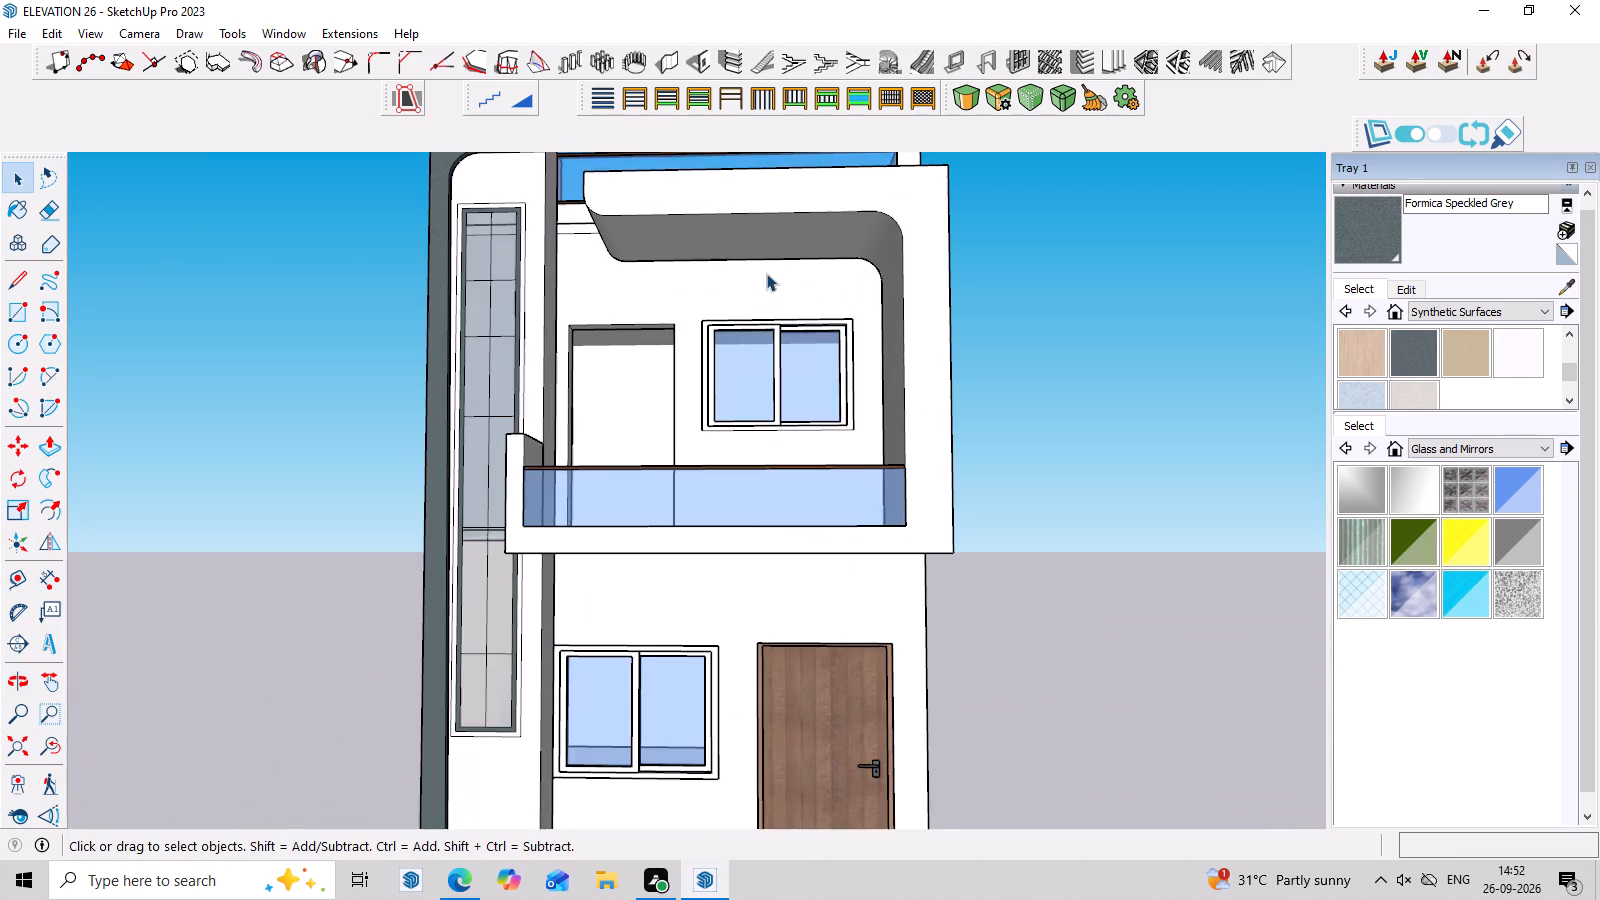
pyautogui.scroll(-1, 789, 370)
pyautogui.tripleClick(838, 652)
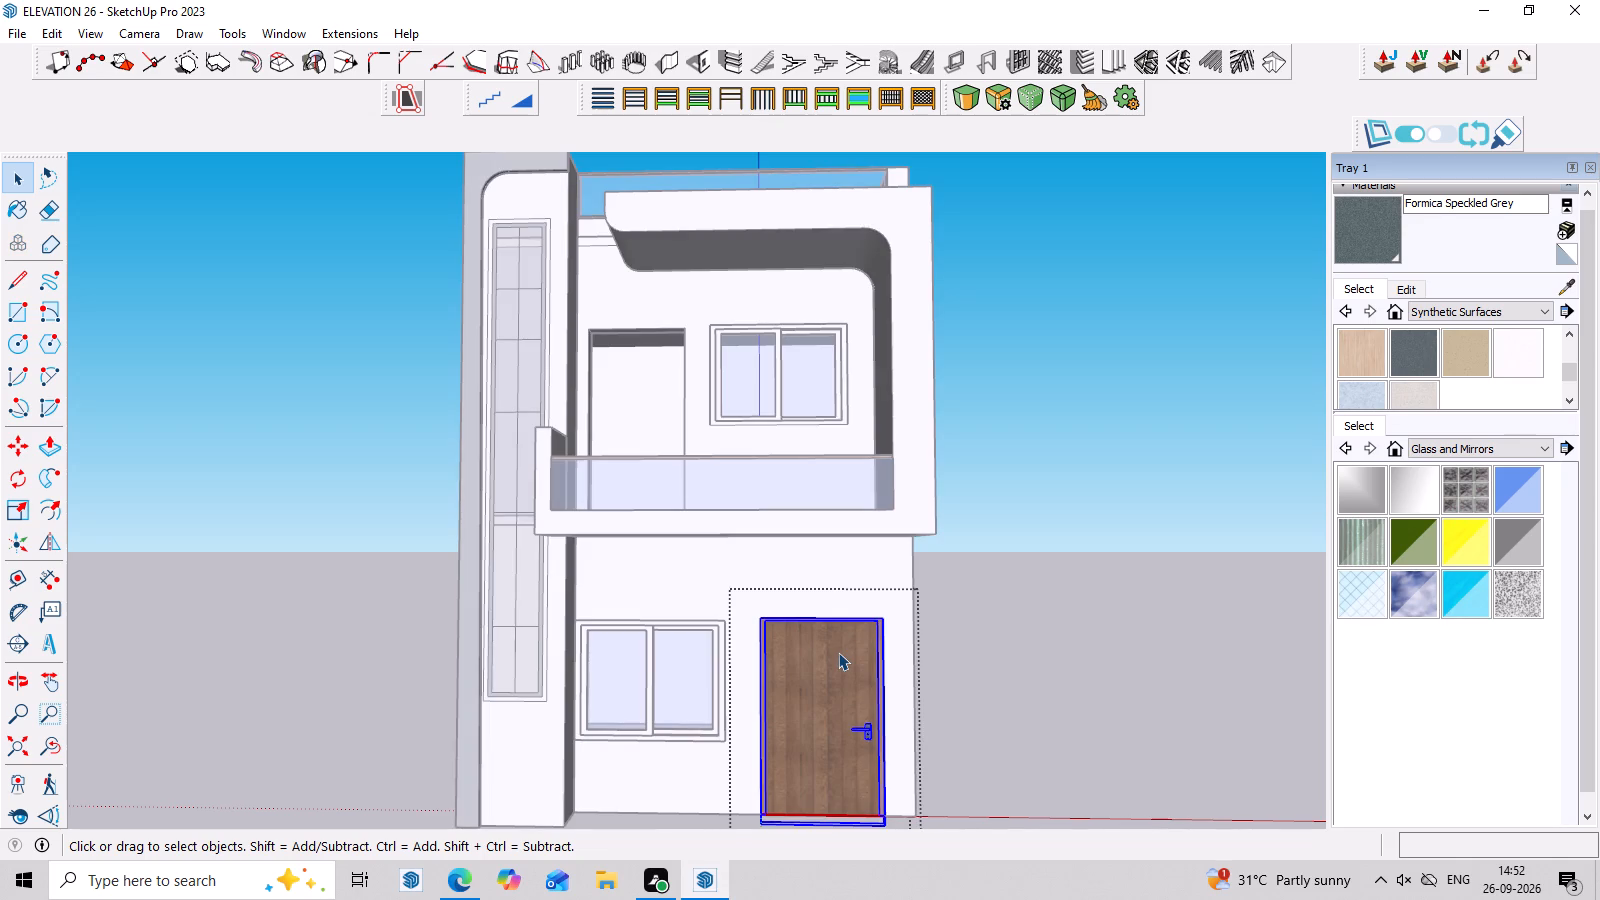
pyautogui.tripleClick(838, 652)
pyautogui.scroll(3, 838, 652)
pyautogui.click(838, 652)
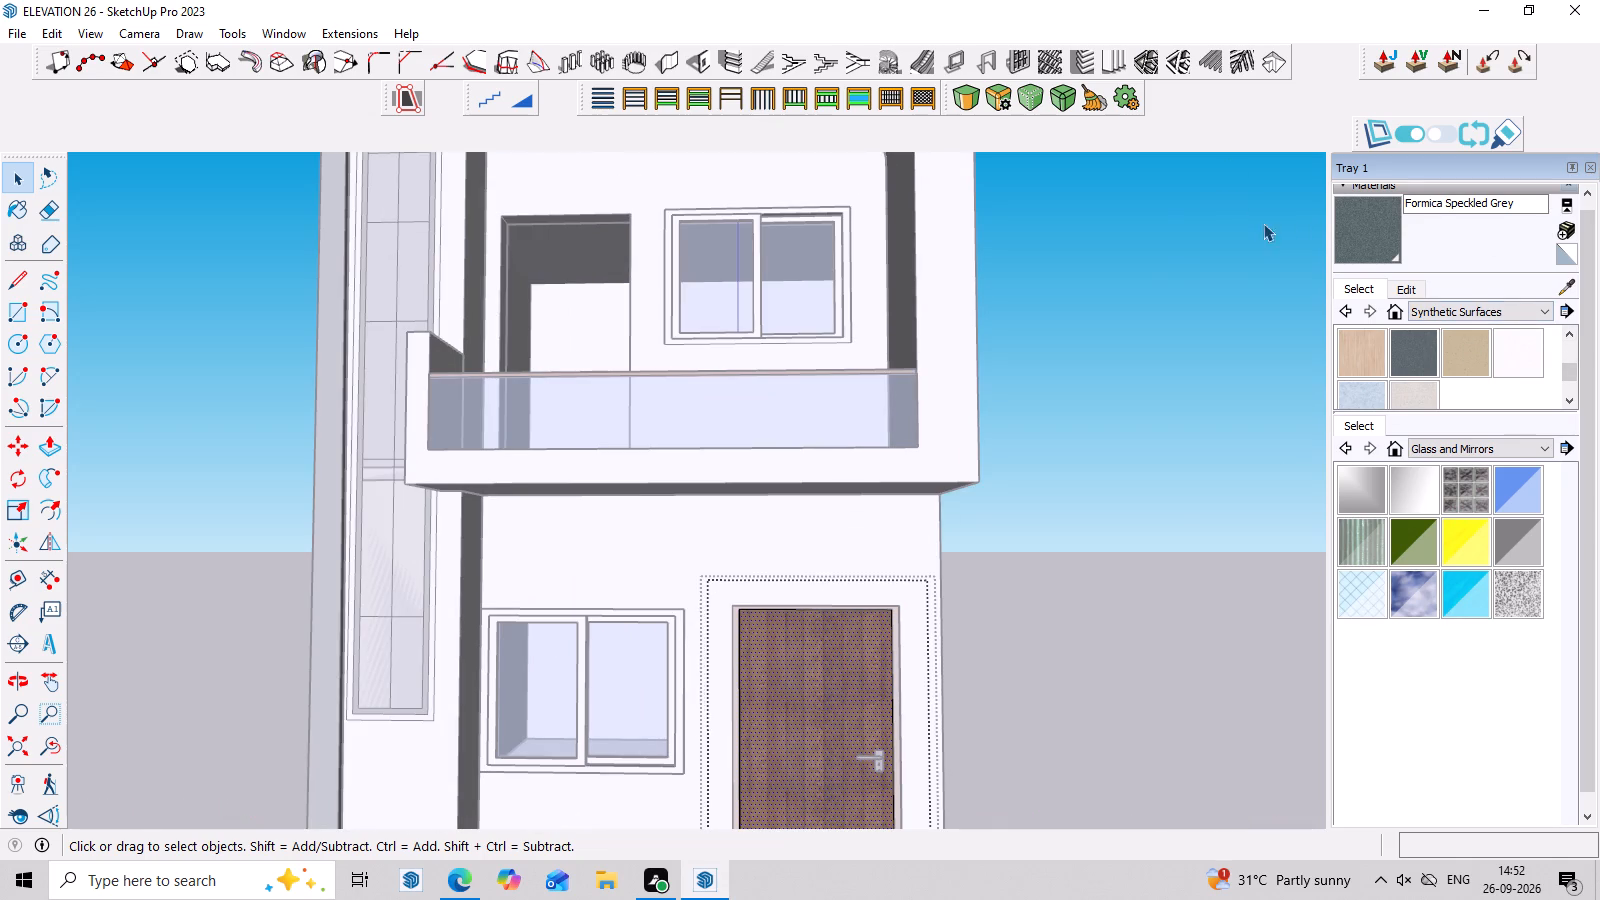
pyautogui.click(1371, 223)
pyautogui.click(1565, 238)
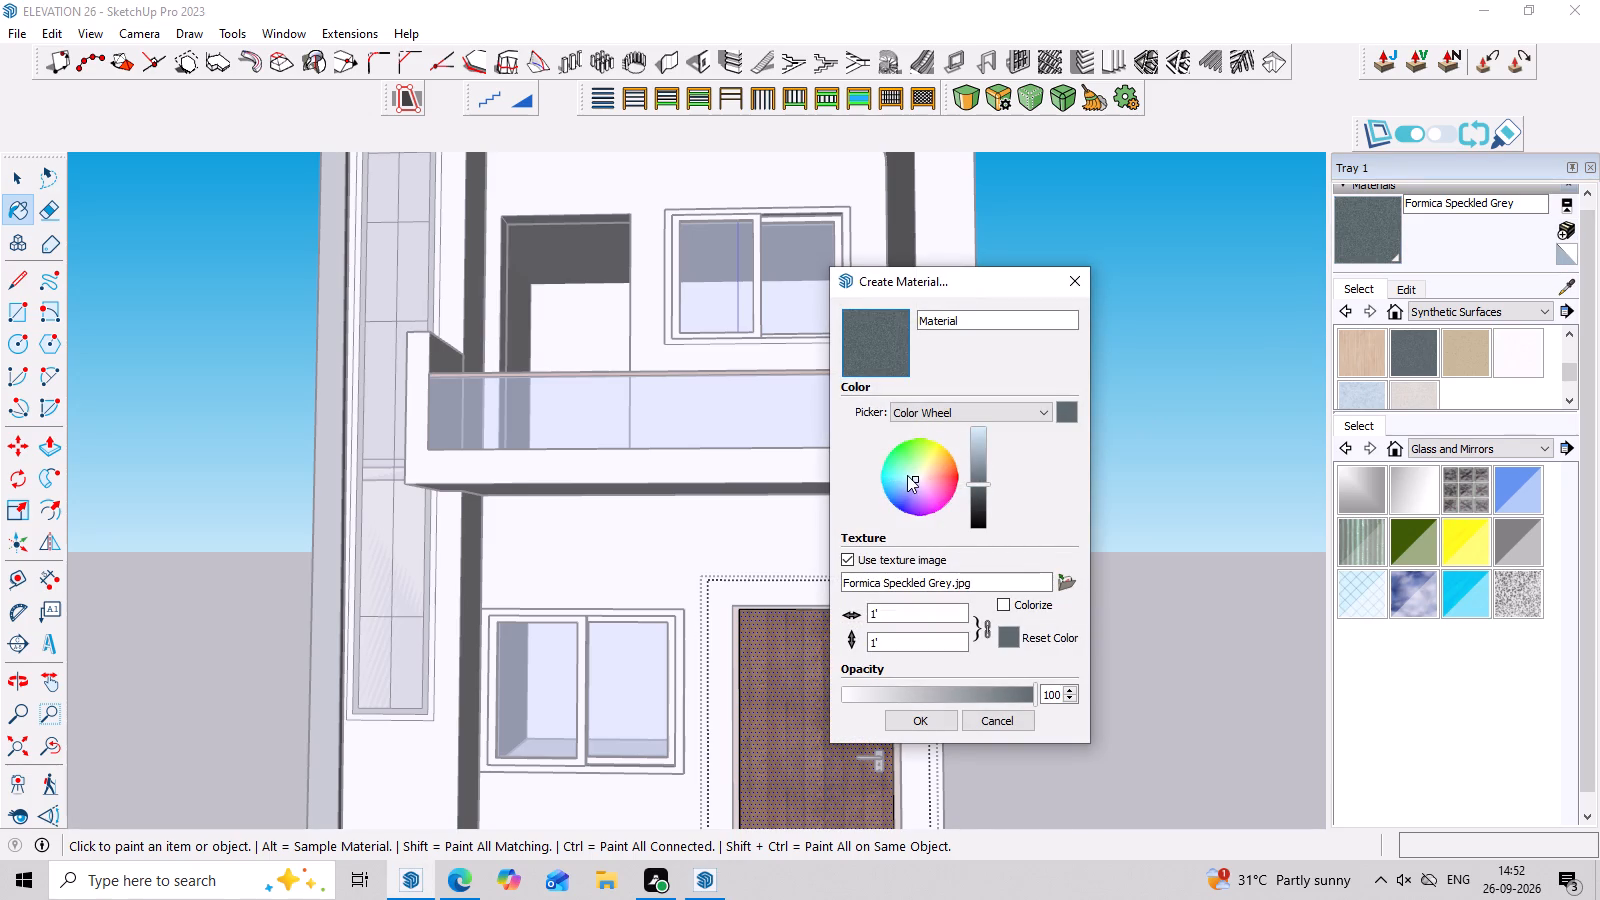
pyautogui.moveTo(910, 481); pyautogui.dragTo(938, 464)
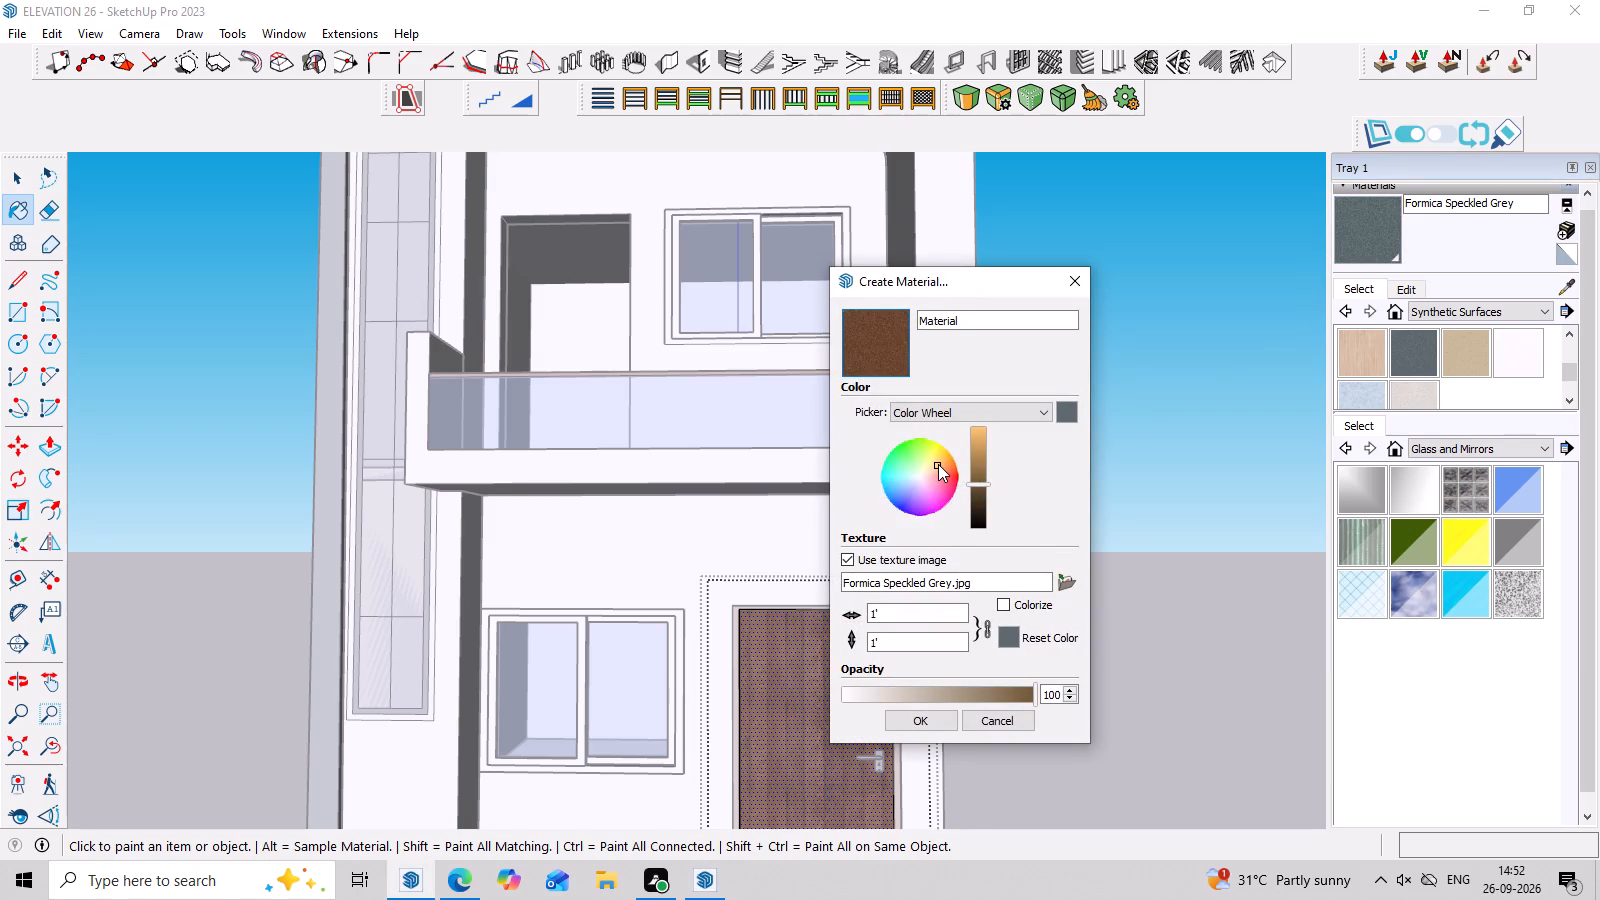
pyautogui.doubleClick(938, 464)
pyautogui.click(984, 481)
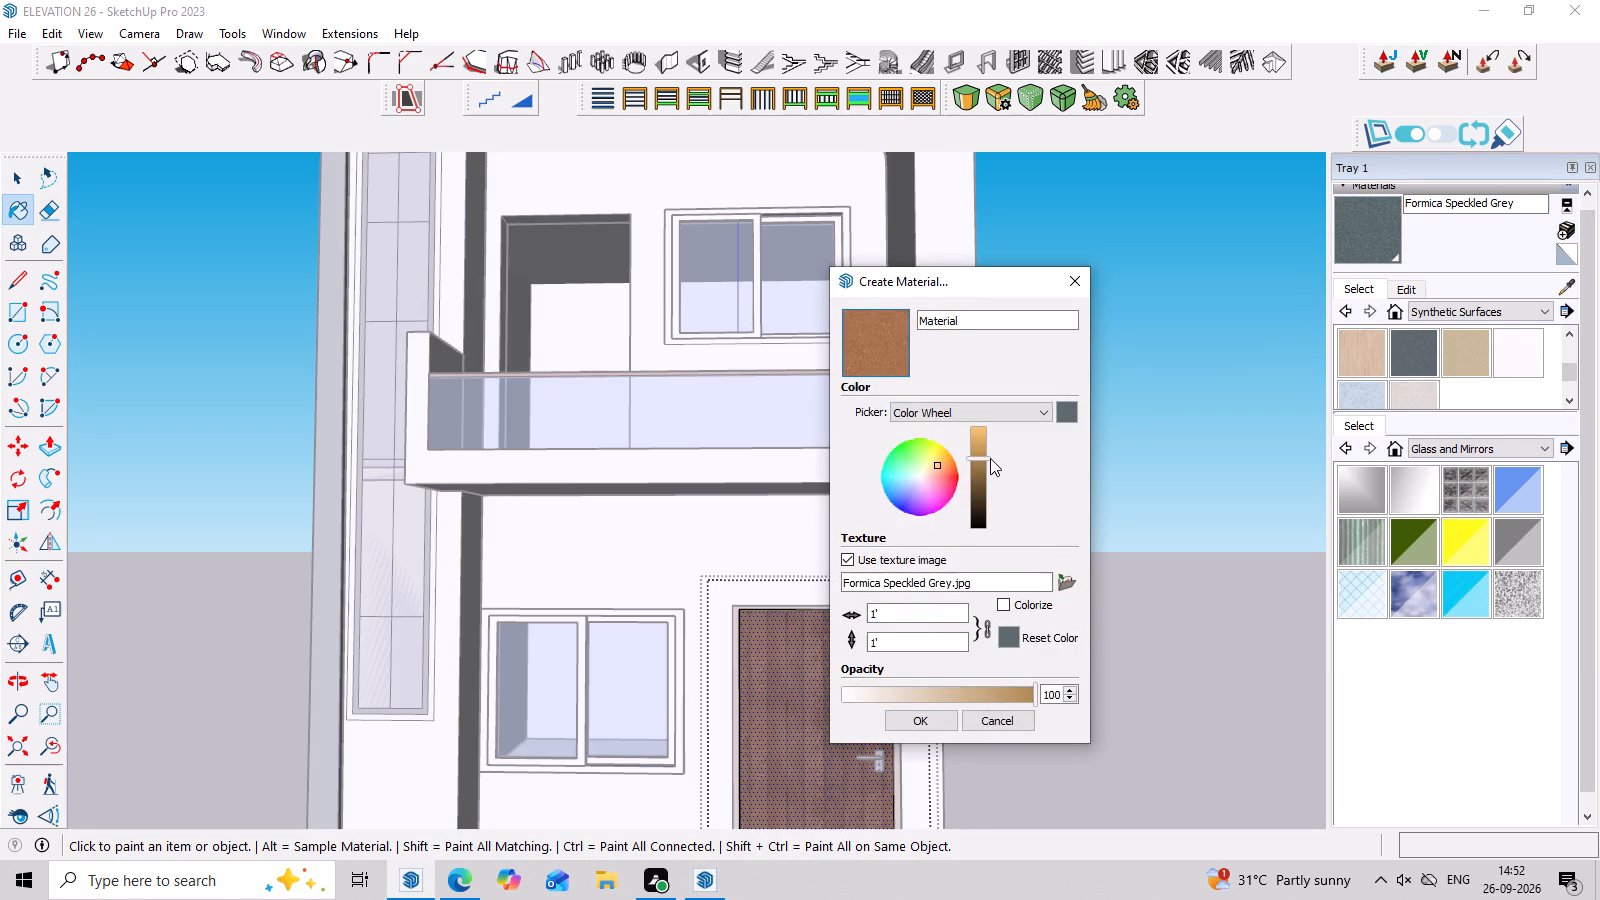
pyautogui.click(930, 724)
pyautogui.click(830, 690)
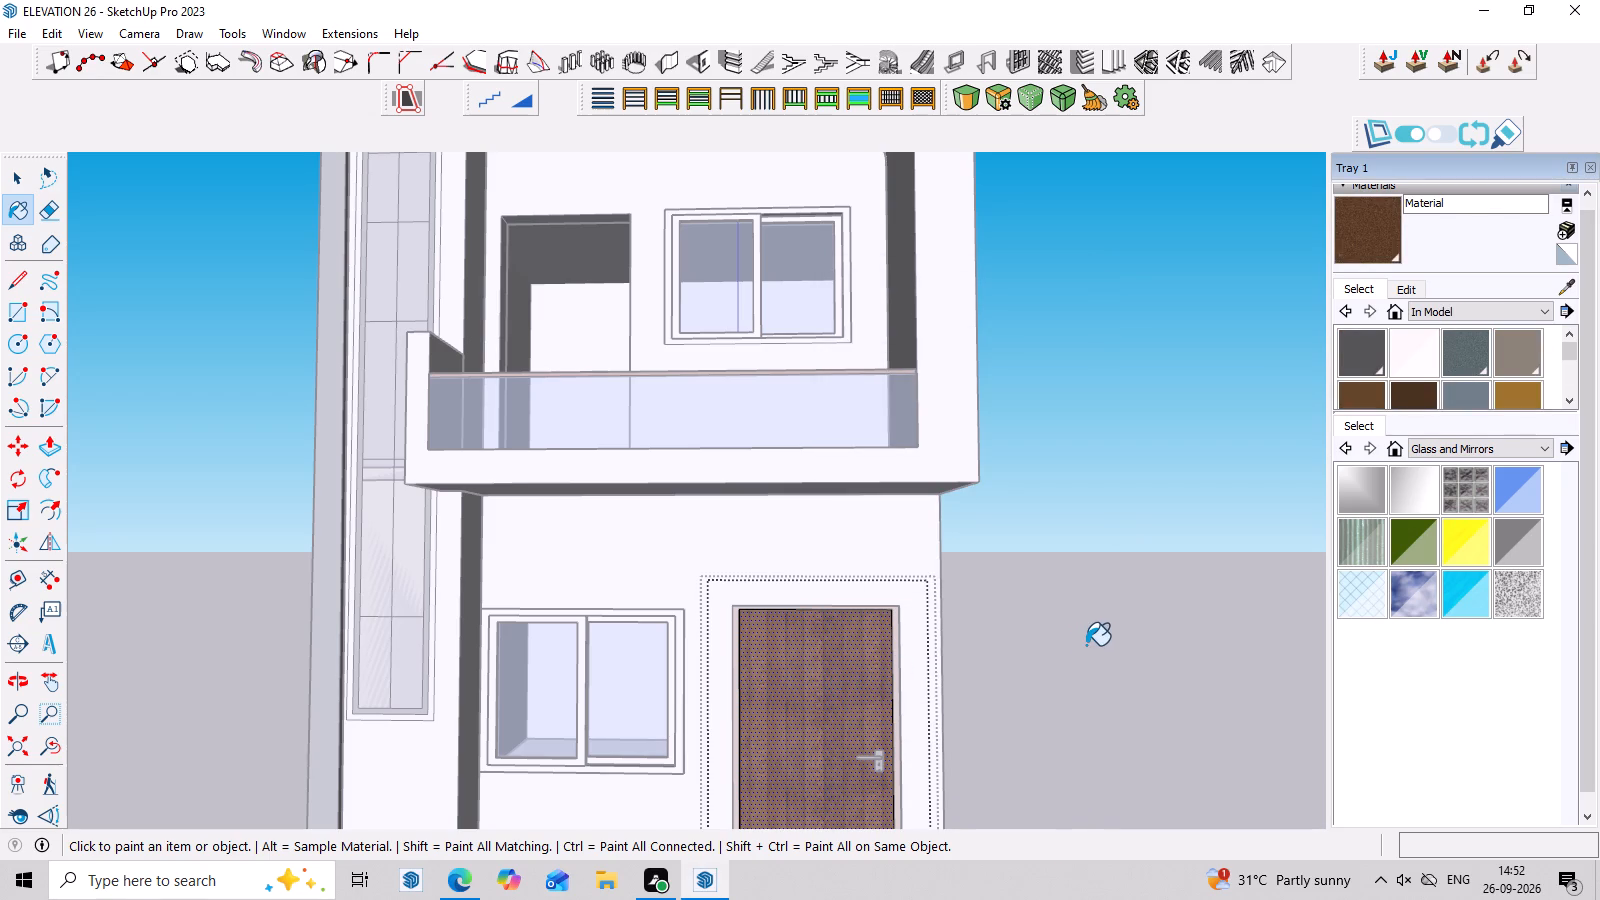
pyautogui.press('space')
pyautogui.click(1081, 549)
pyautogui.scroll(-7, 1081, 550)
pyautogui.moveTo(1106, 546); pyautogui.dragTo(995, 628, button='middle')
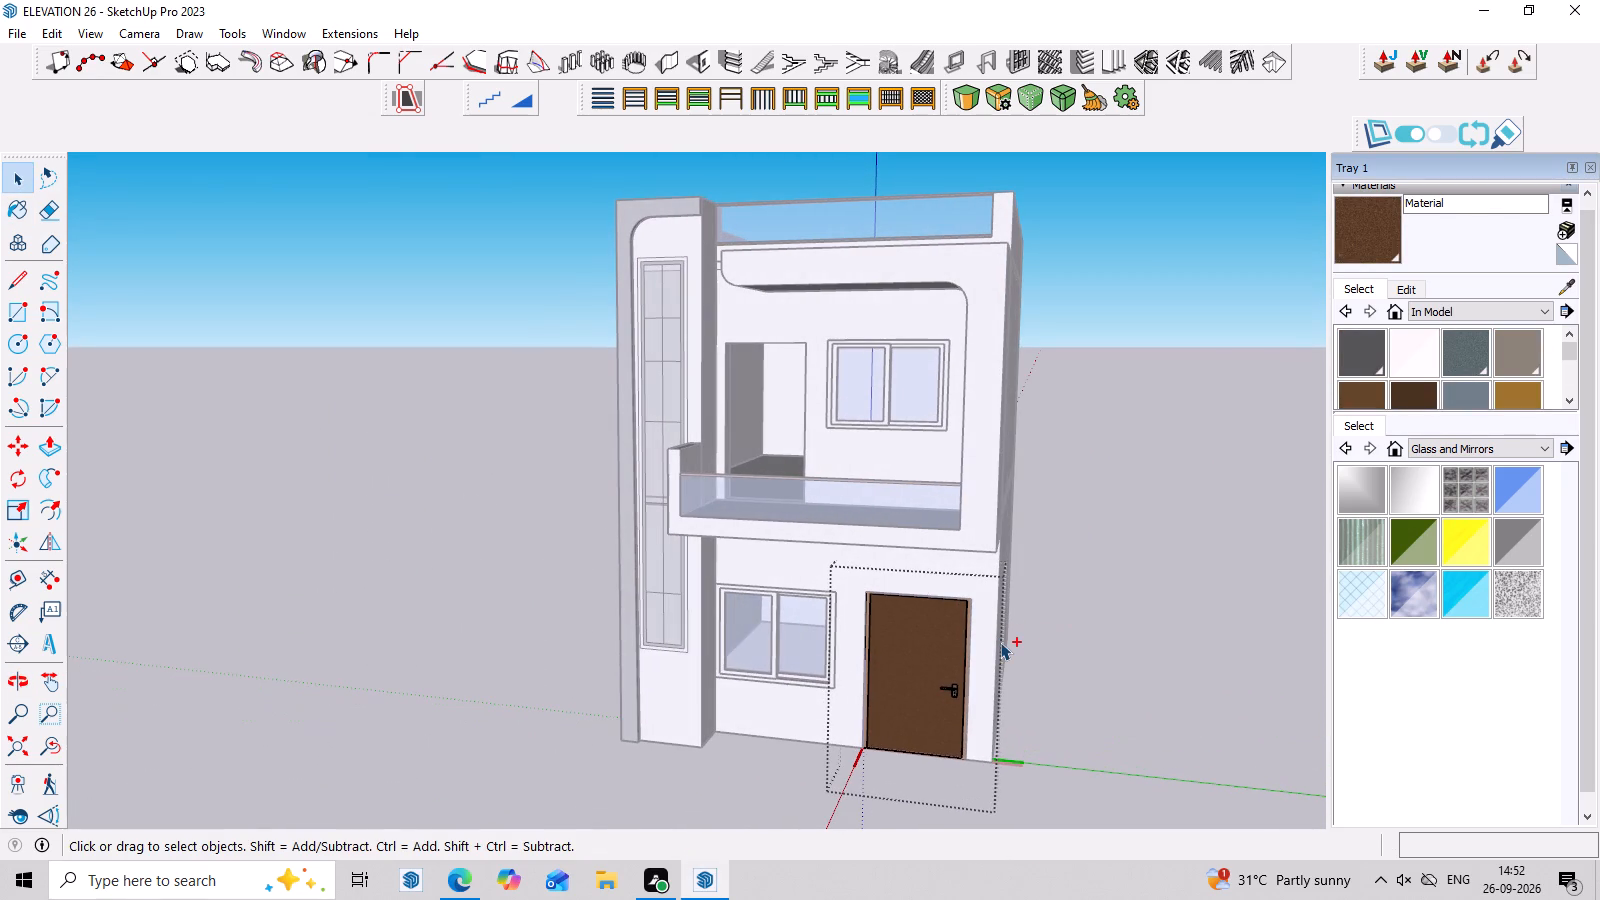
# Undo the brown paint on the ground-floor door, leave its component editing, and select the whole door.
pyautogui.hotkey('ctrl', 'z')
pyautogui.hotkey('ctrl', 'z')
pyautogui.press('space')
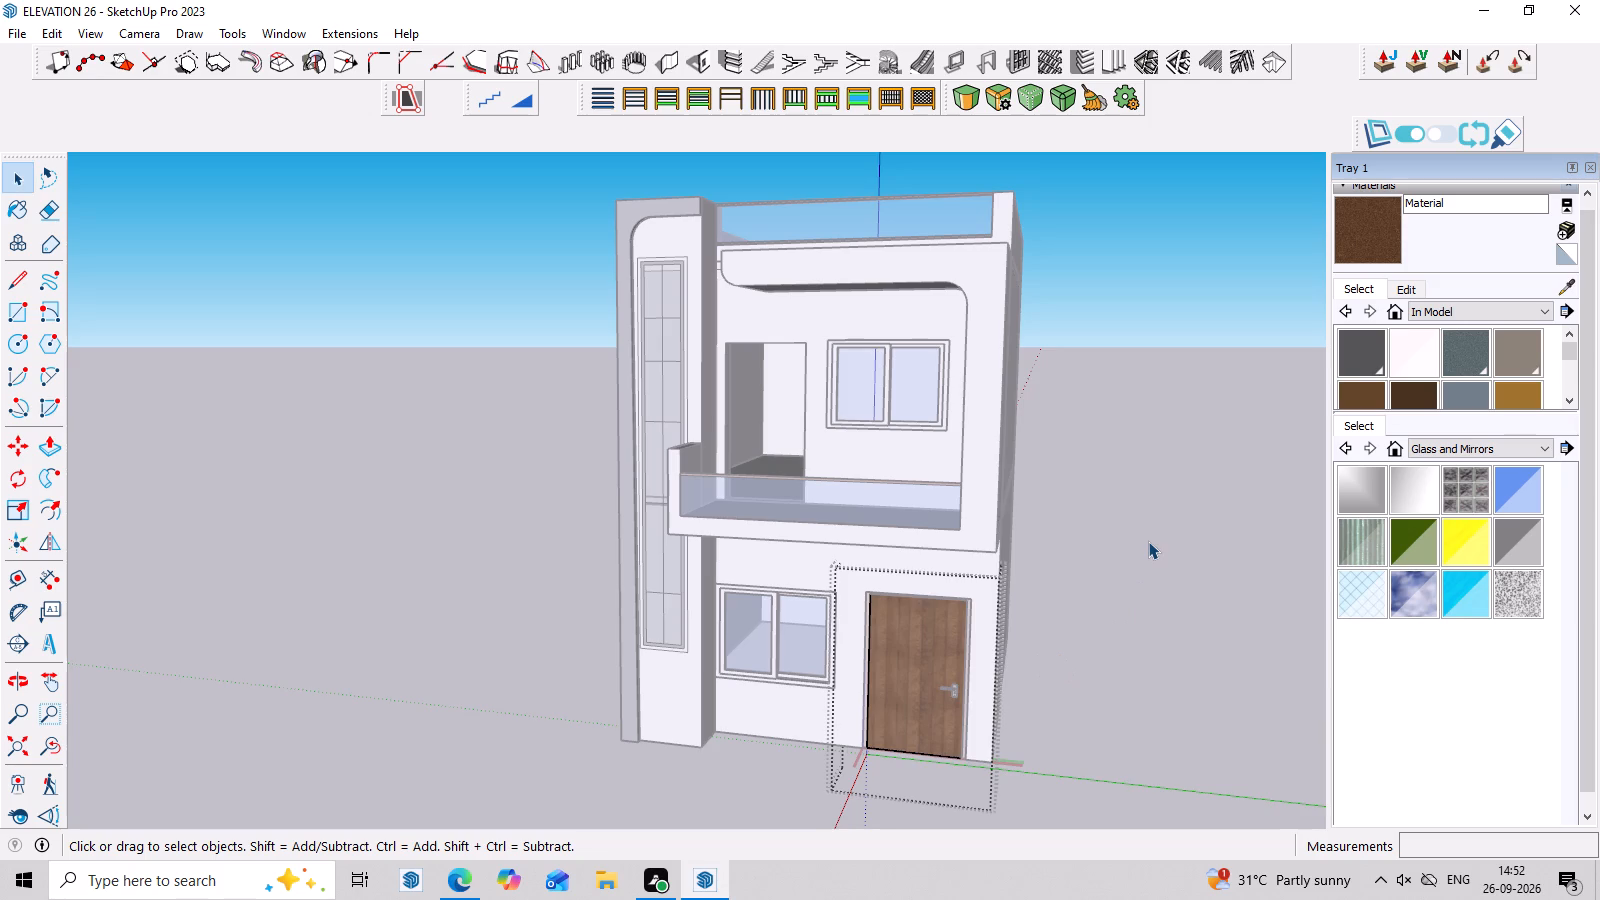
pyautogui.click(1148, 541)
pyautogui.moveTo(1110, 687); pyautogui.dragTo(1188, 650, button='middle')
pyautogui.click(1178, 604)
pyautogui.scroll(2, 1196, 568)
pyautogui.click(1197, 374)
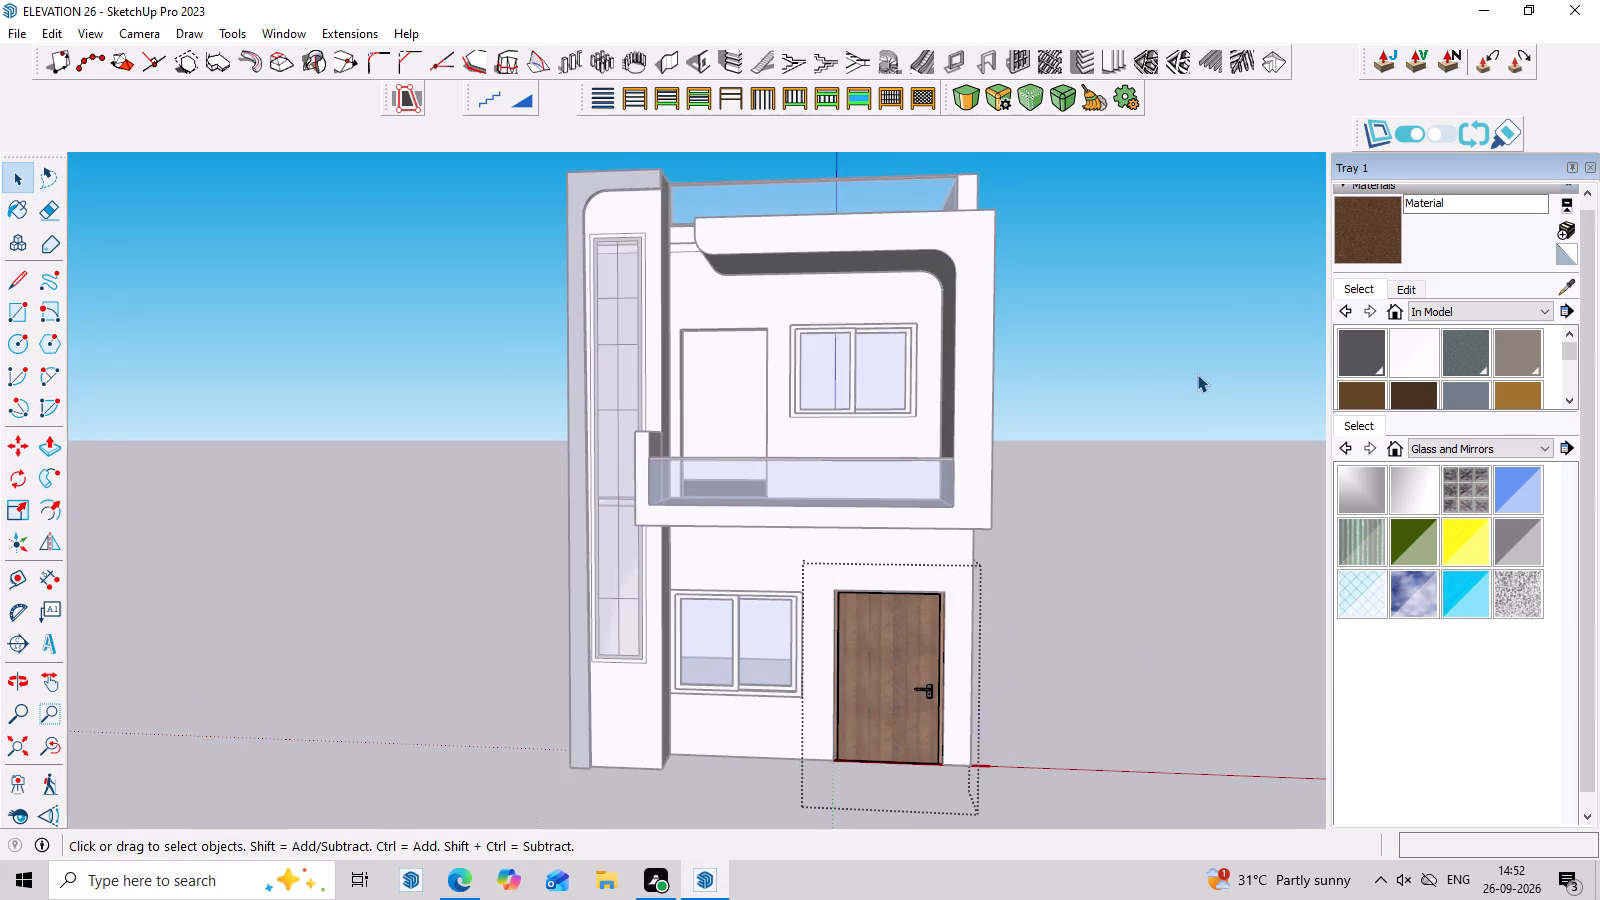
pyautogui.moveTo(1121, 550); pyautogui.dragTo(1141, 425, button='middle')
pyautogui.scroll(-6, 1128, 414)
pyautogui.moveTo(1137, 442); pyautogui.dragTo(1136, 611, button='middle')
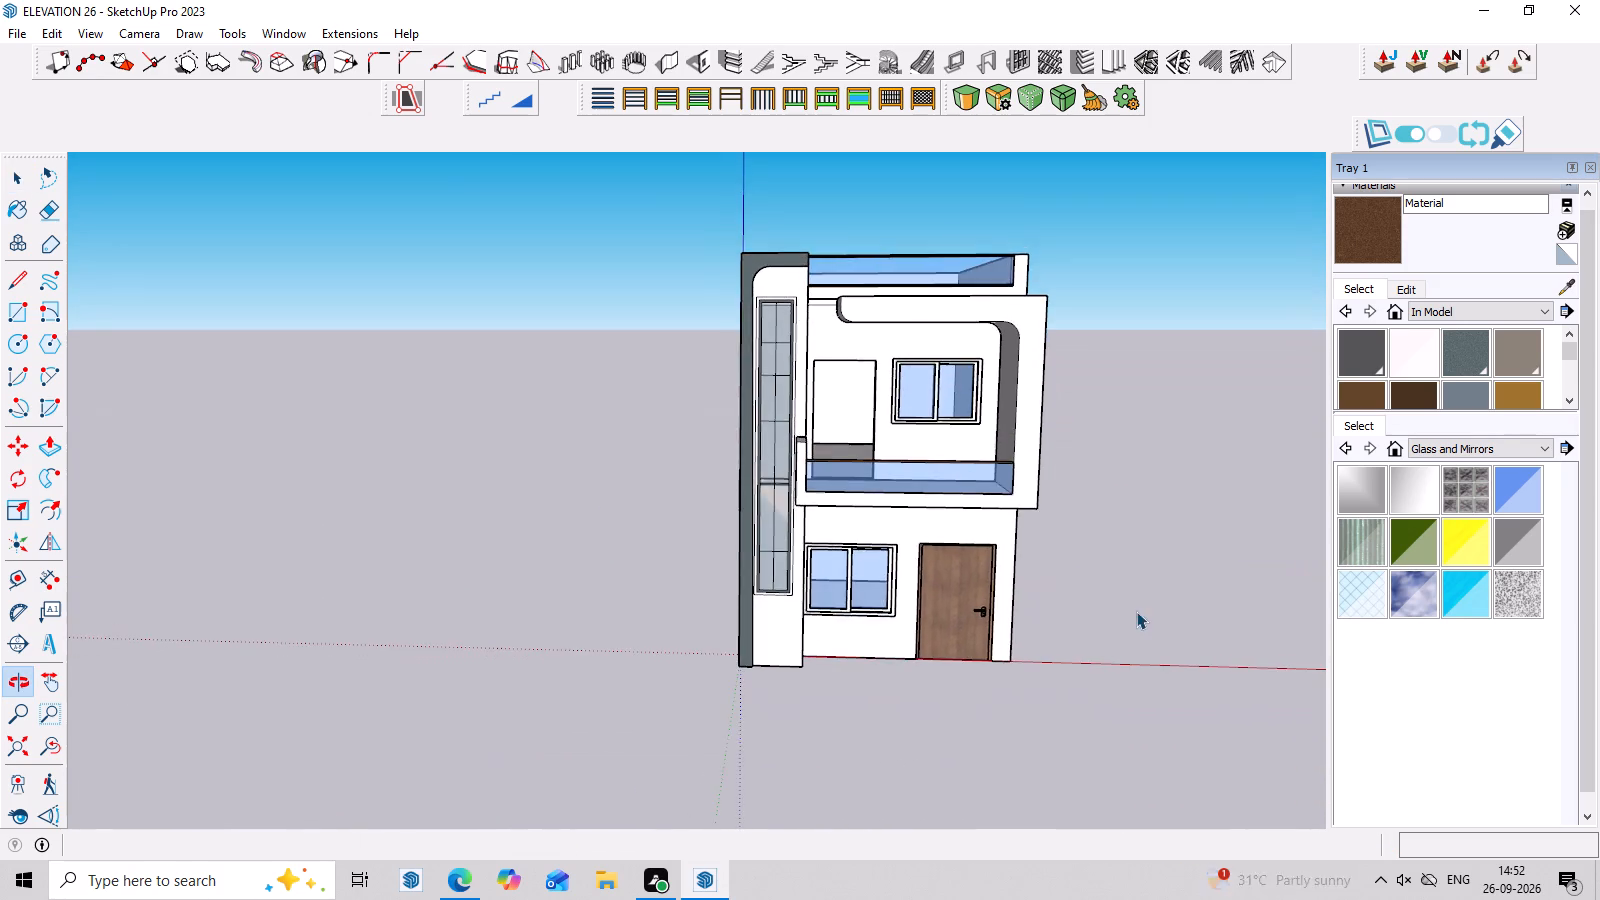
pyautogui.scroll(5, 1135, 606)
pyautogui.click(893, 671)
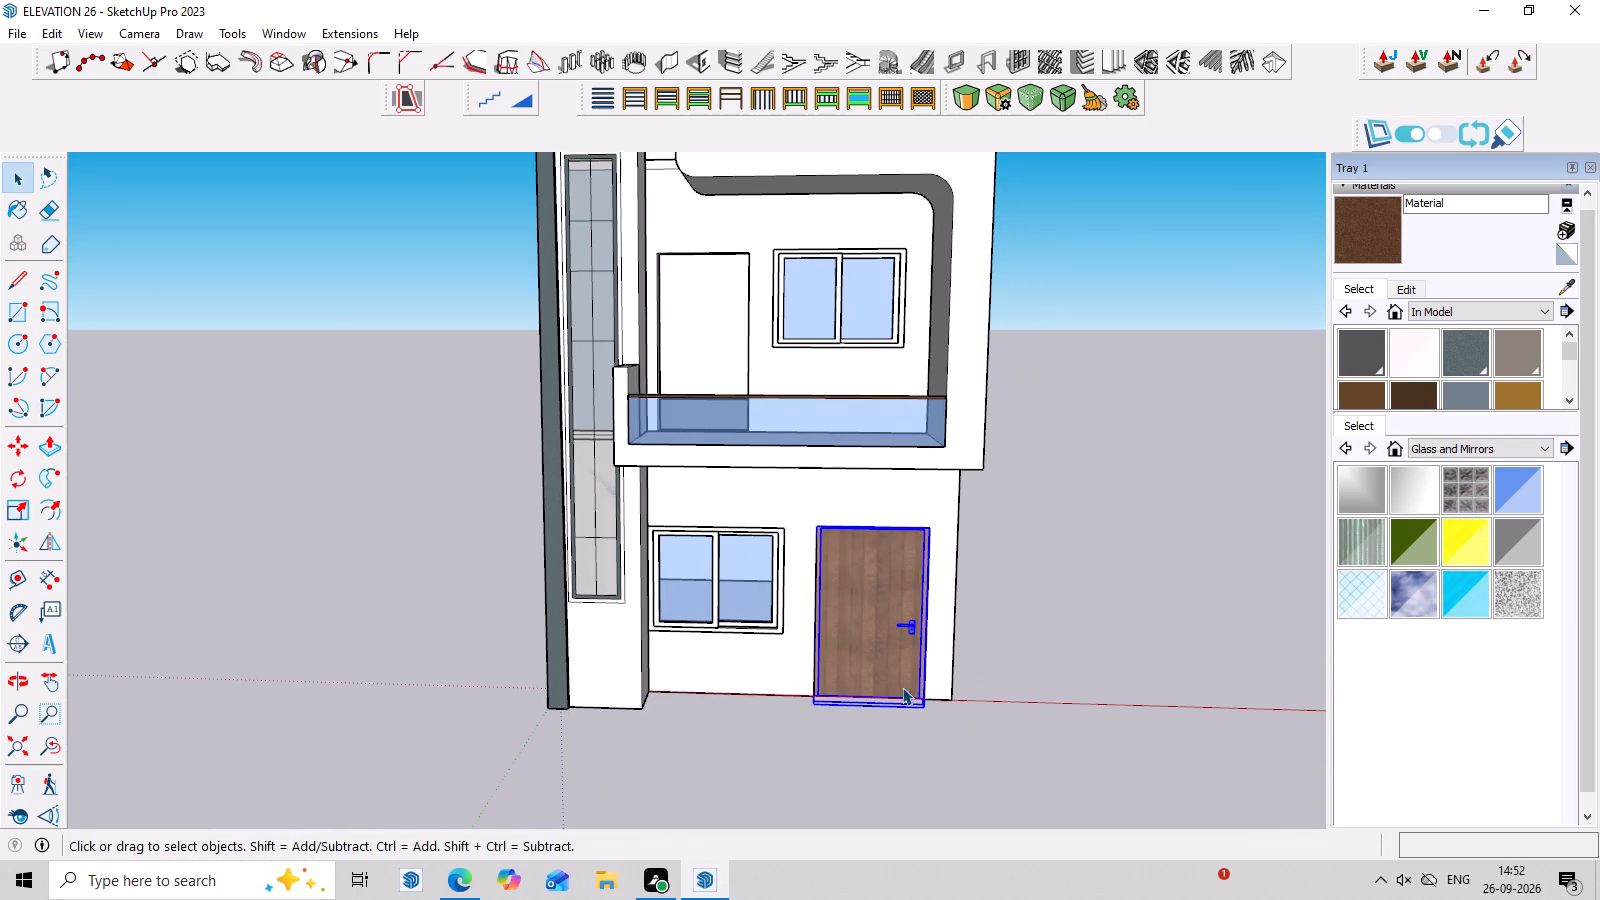
# Switch to 3D Warehouse in Edge and search the models for "door".
pyautogui.click(464, 896)
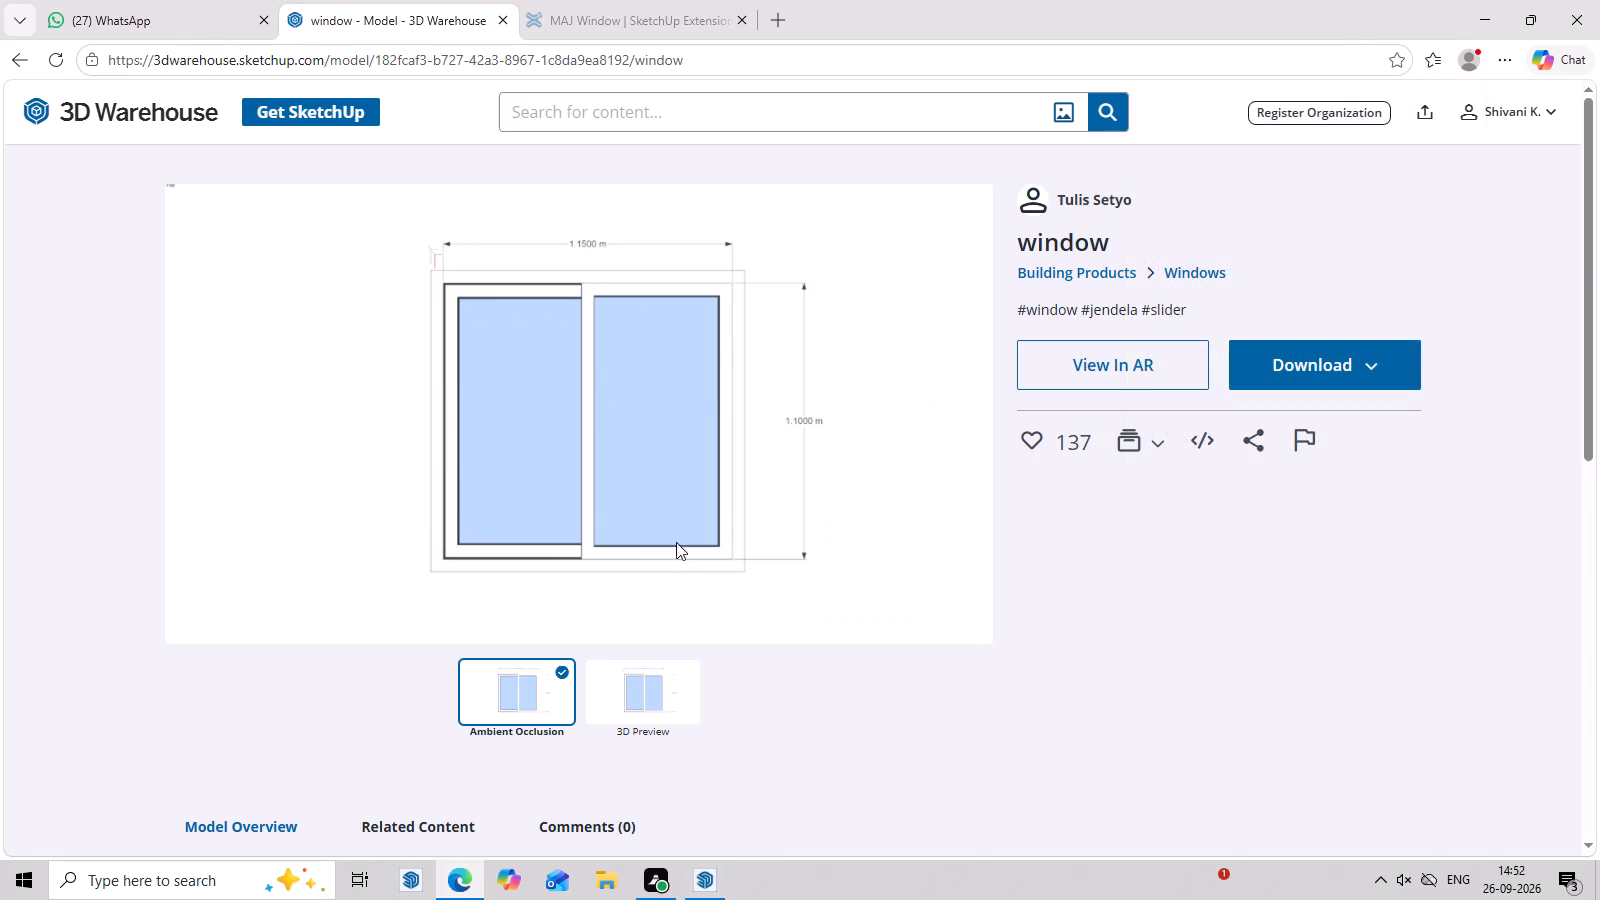
pyautogui.click(25, 71)
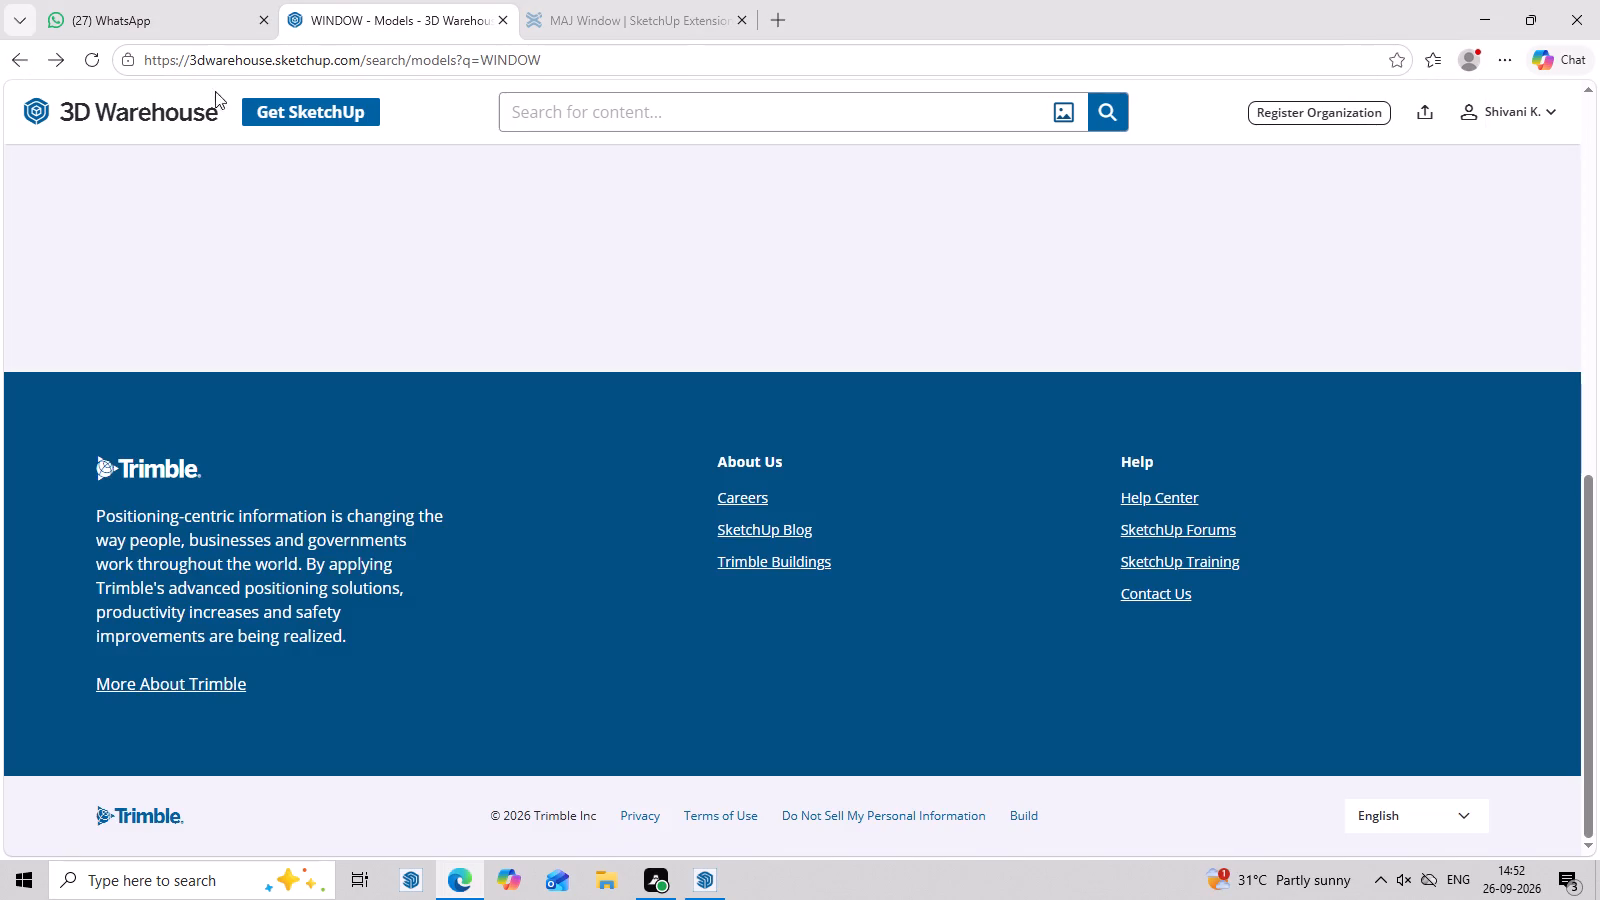
pyautogui.click(689, 116)
pyautogui.write('door')
pyautogui.press('Return')
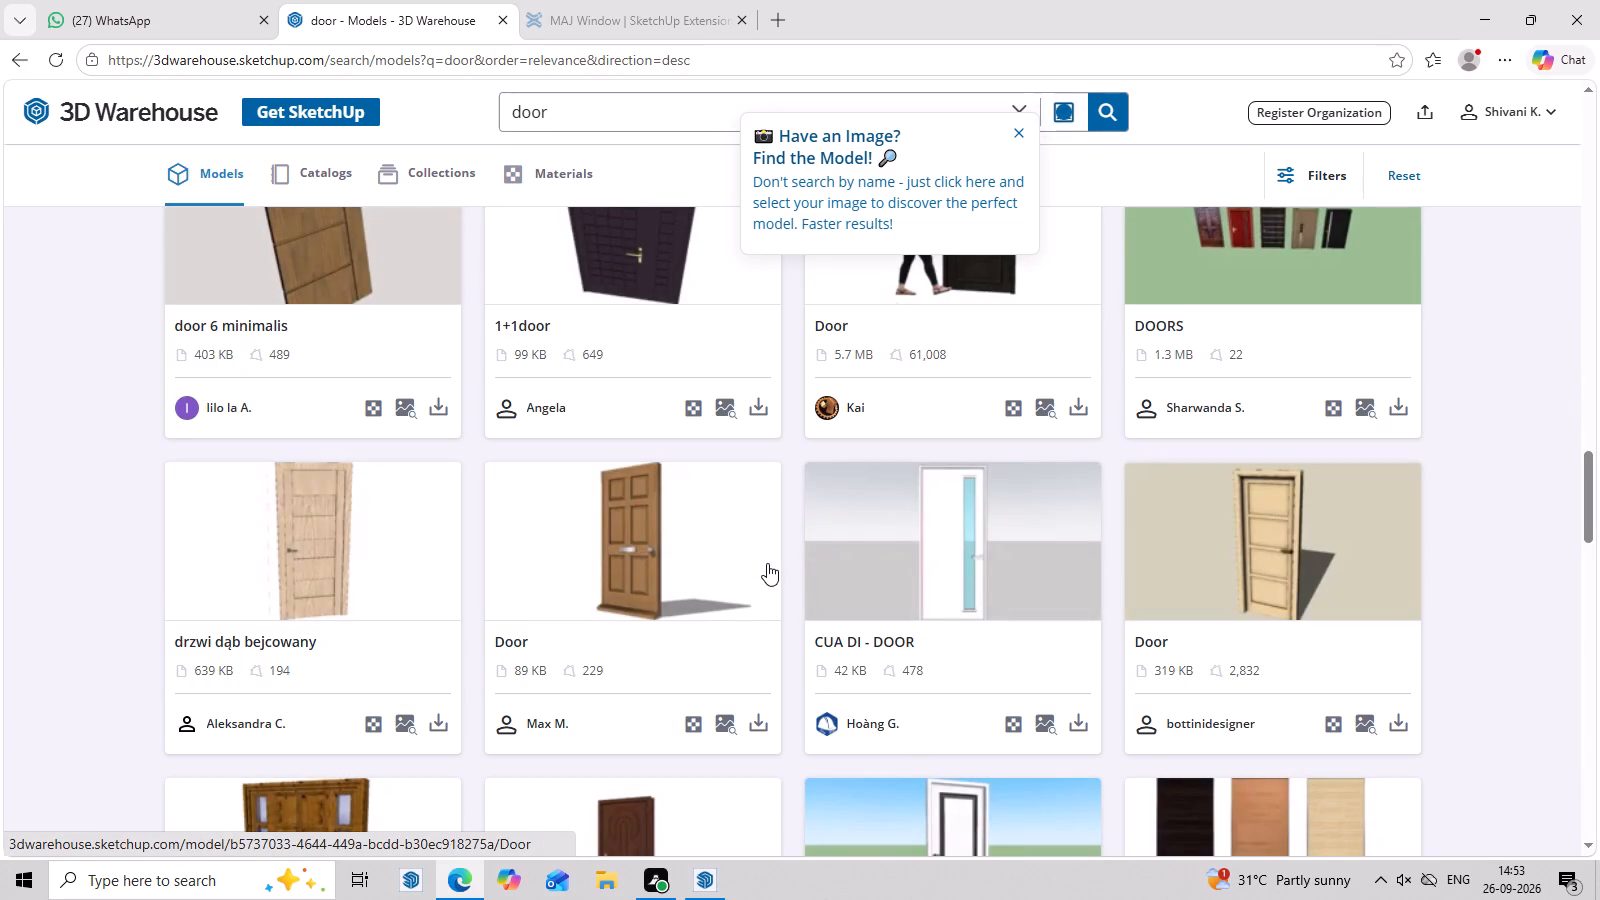
# Find the greyish-brown wooden door with horizontal panels among the door results and download it as a SketchUp file.
pyautogui.scroll(-5, 826, 599)
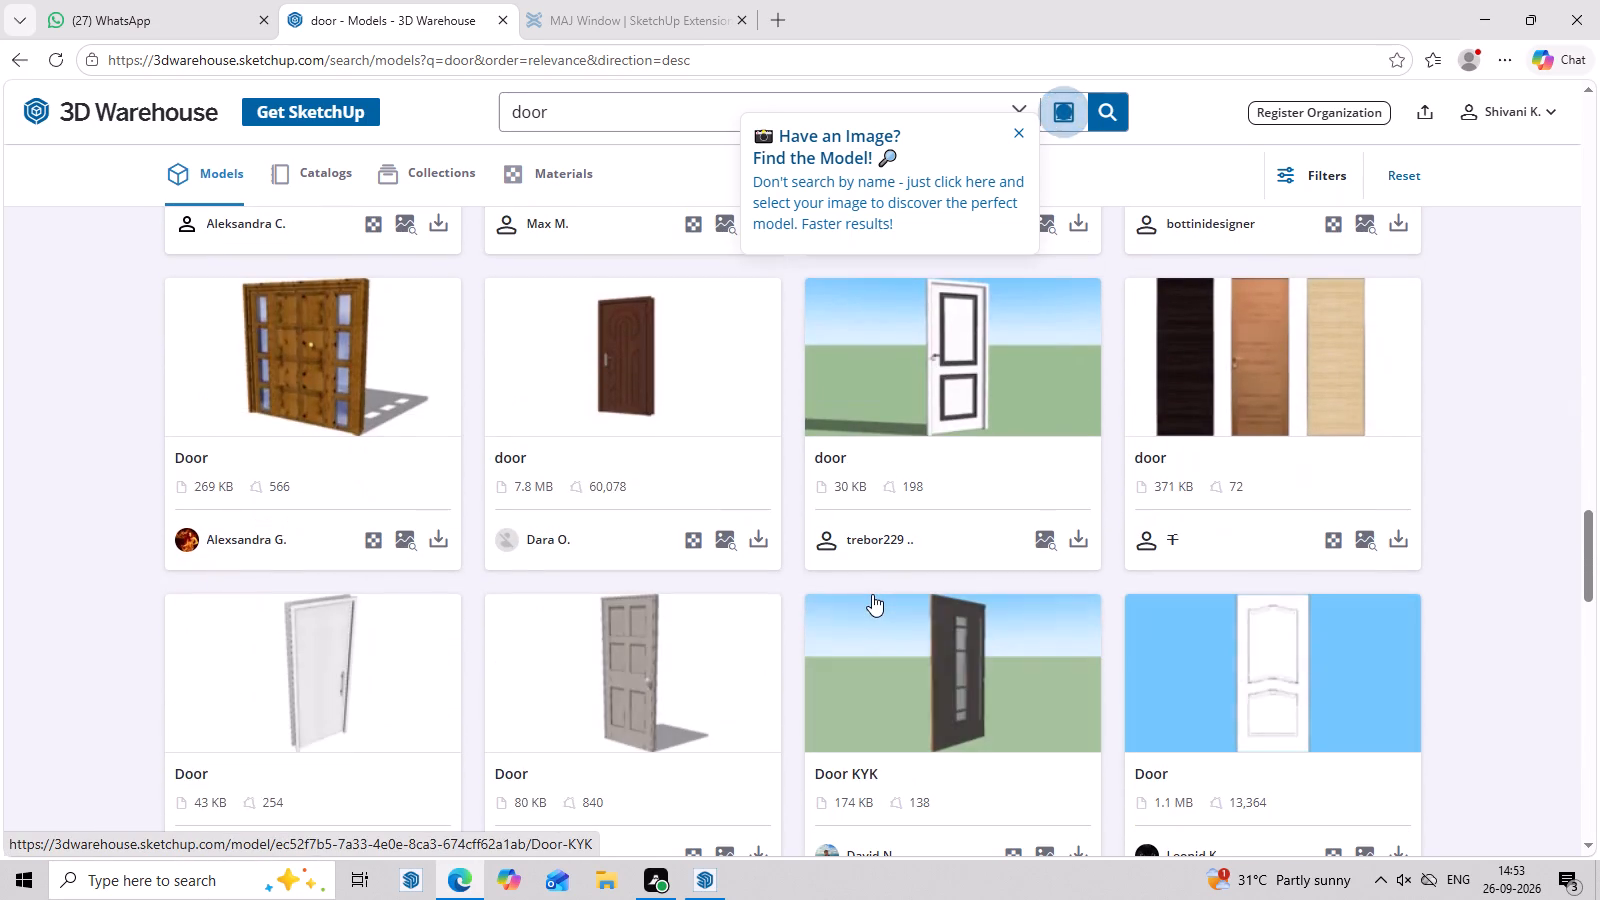
pyautogui.scroll(-2, 887, 595)
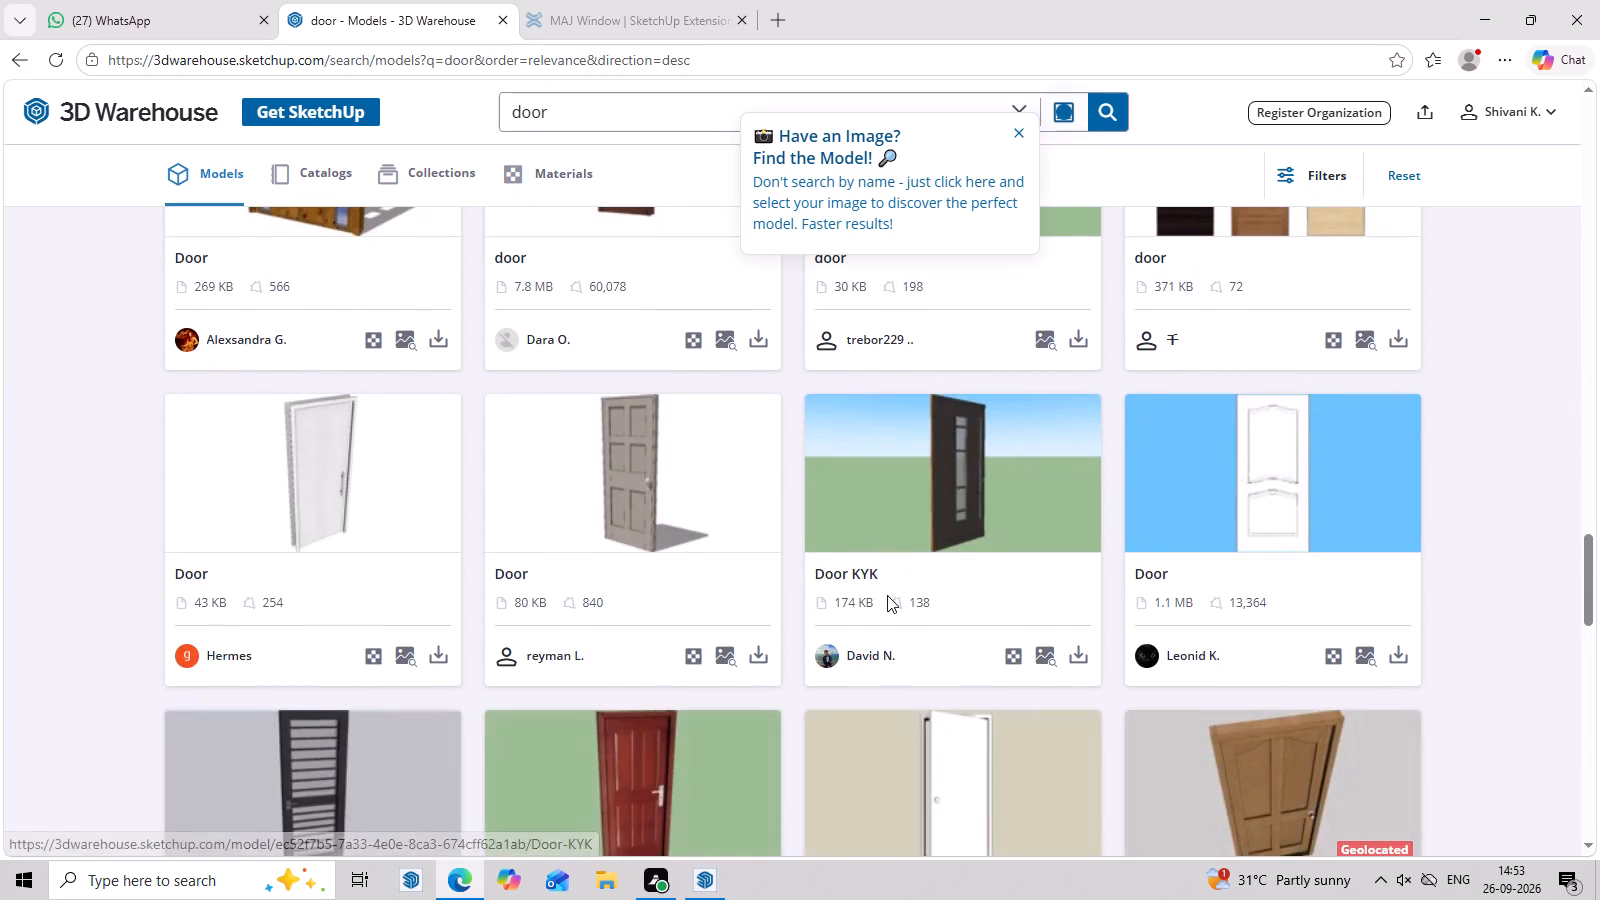
pyautogui.scroll(-4, 887, 595)
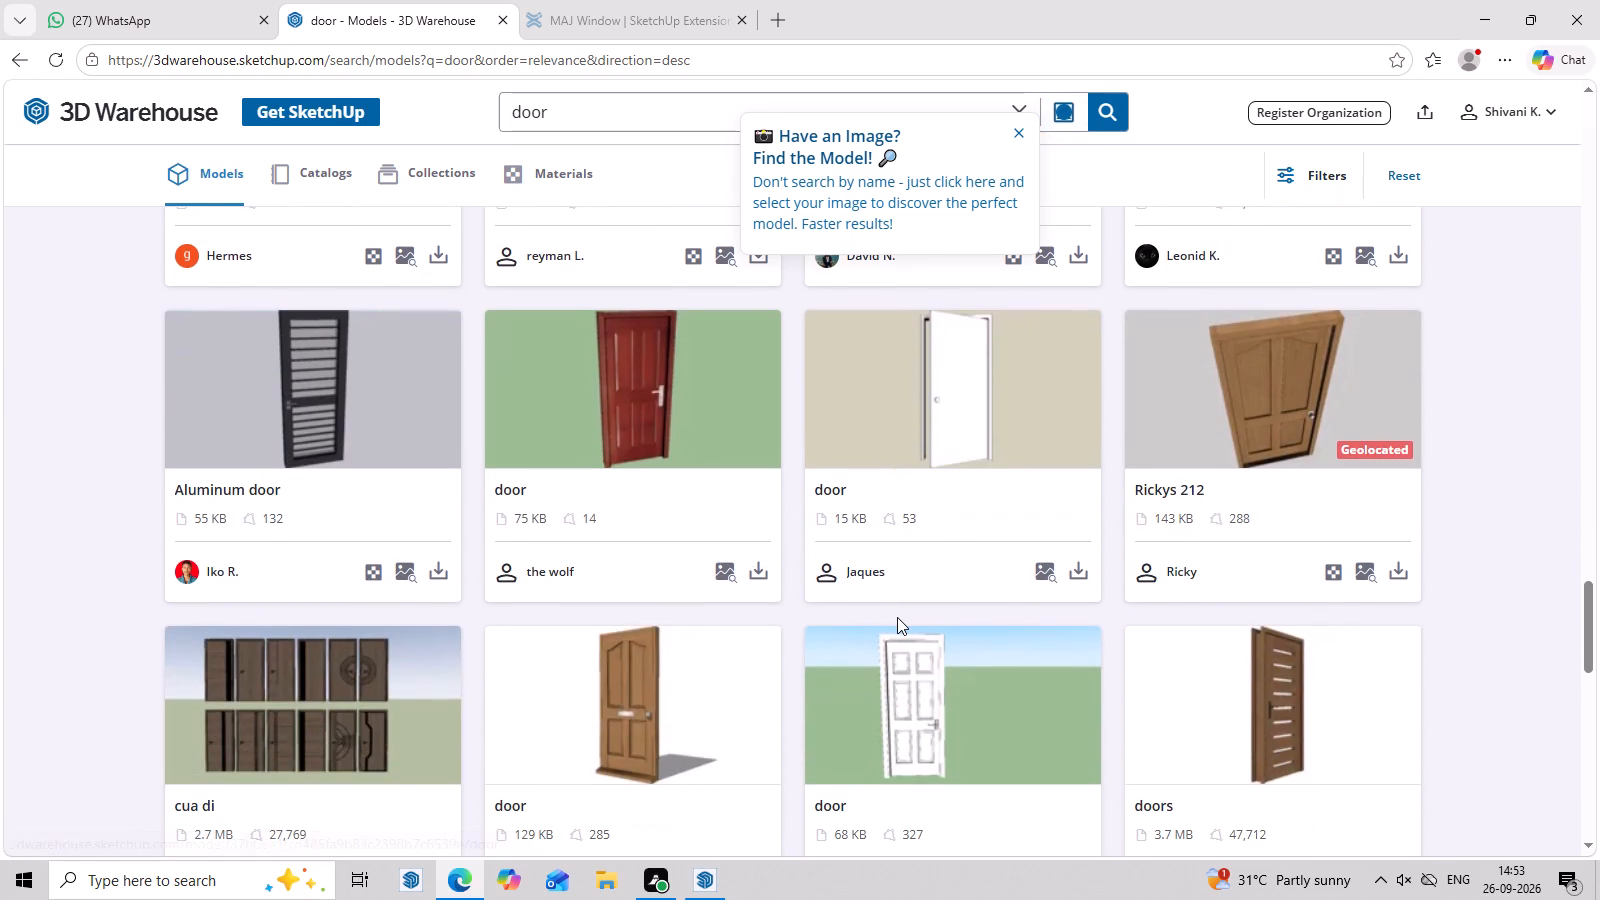
pyautogui.scroll(-1, 897, 617)
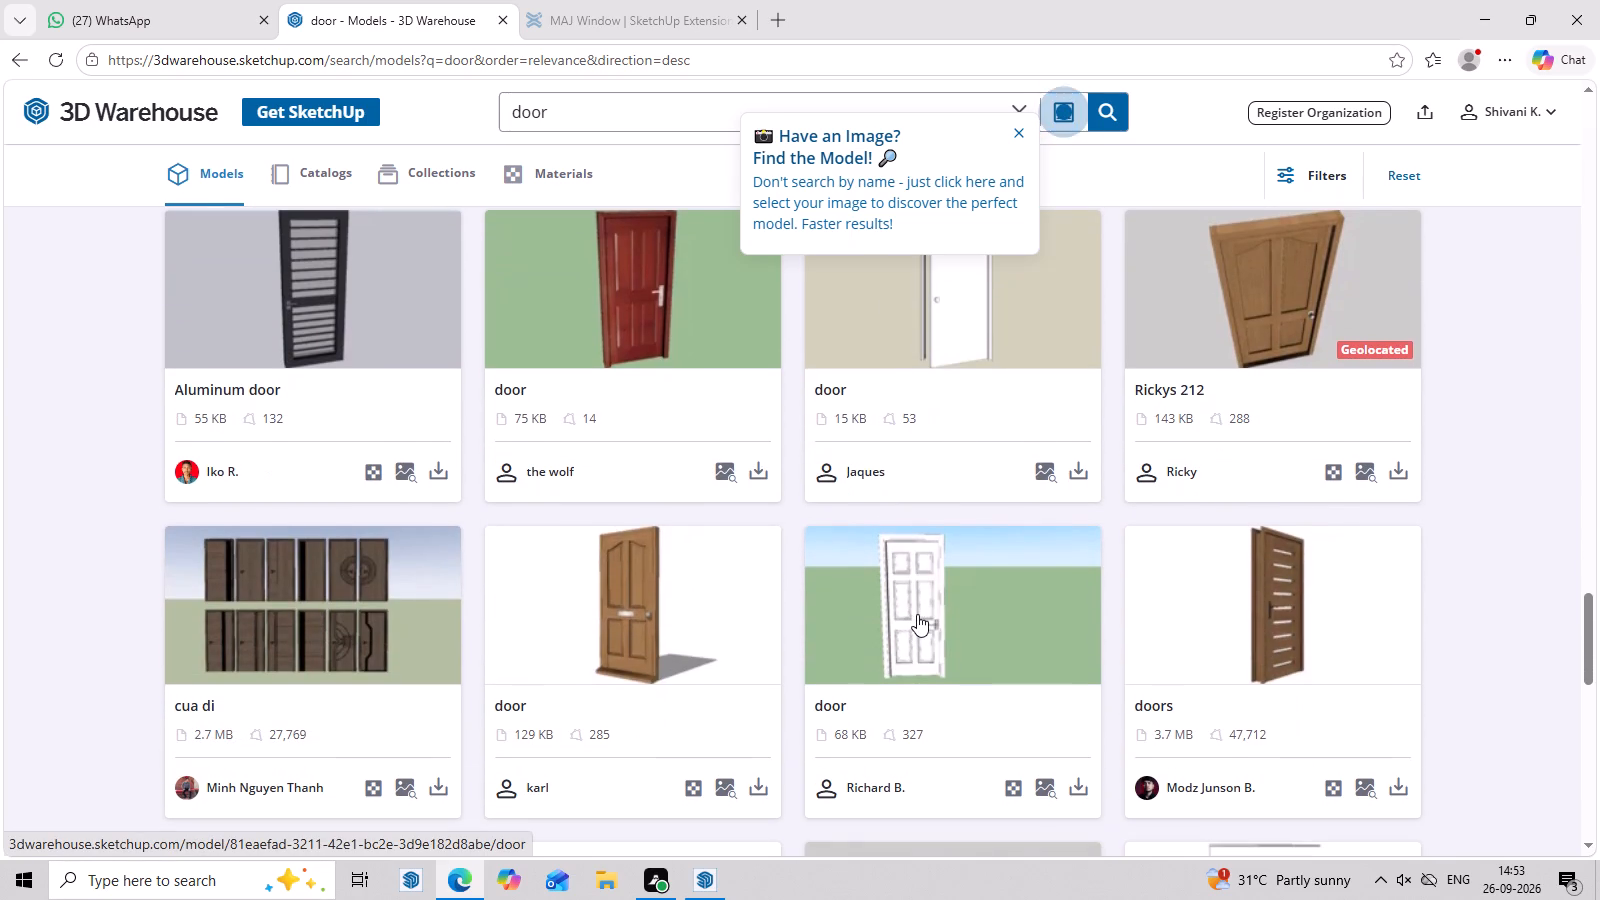
pyautogui.scroll(-4, 917, 614)
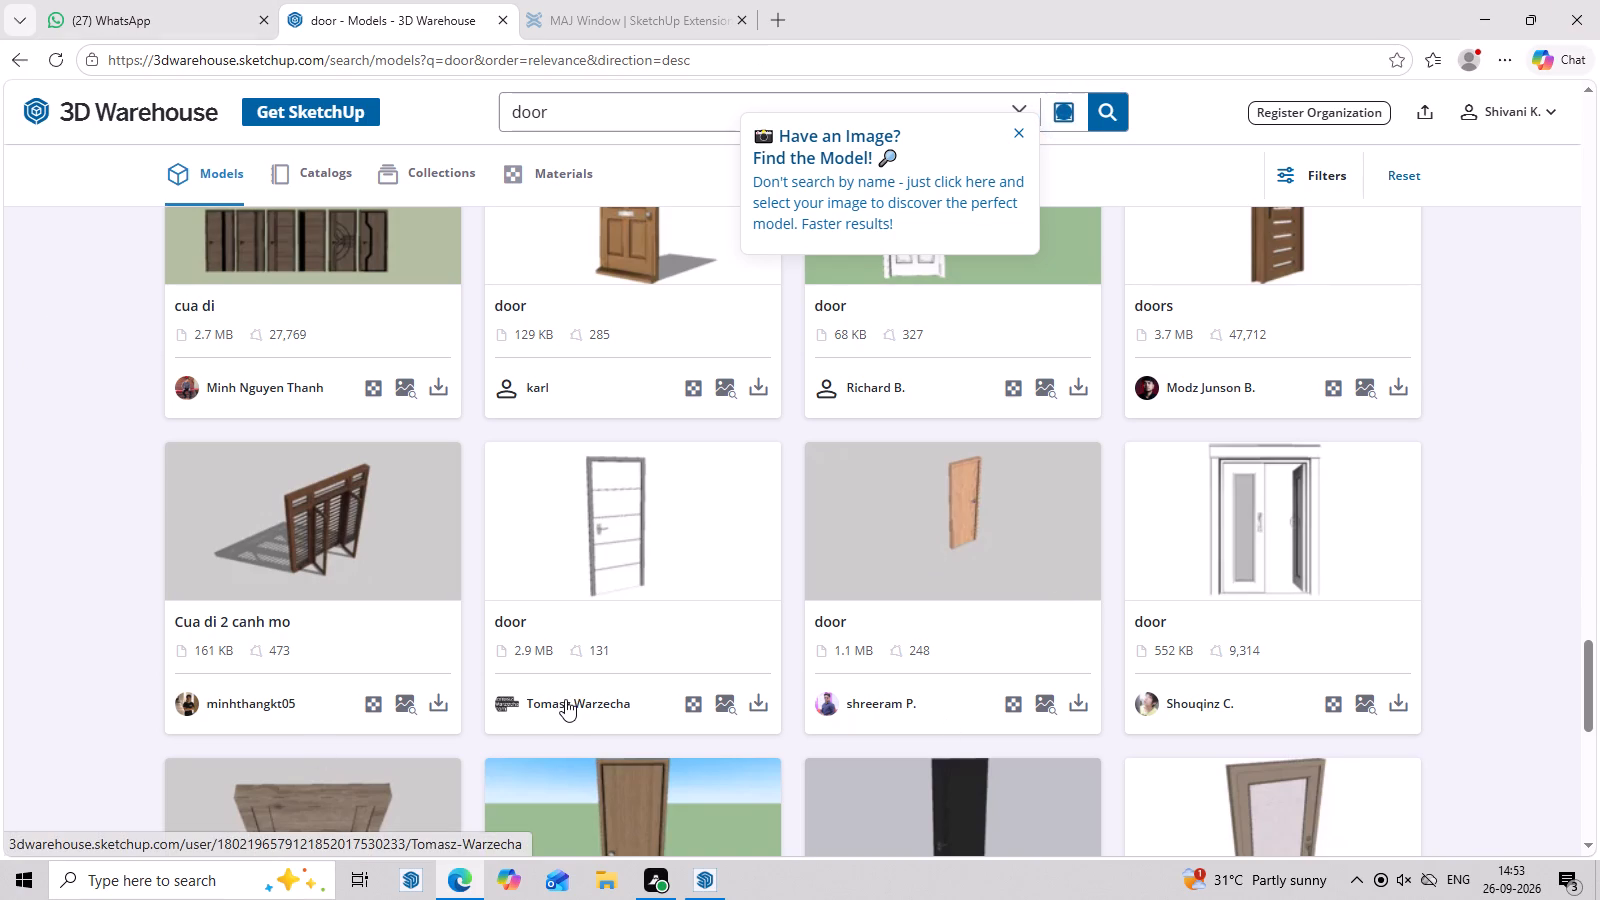
pyautogui.scroll(1, 565, 699)
pyautogui.scroll(-1, 563, 694)
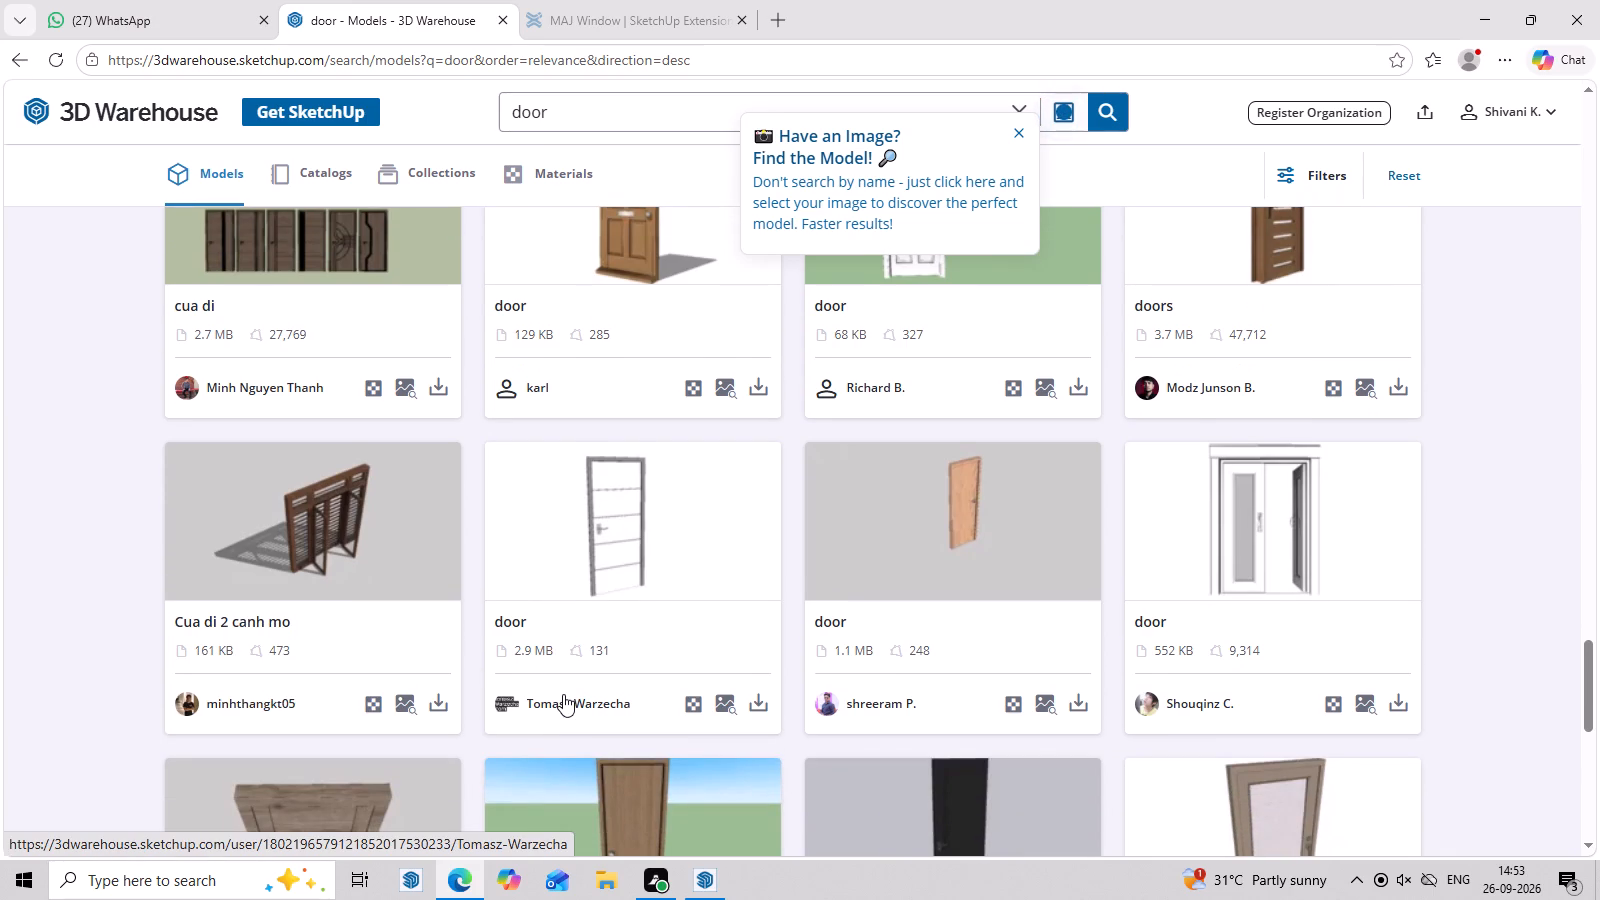
pyautogui.scroll(-3, 563, 694)
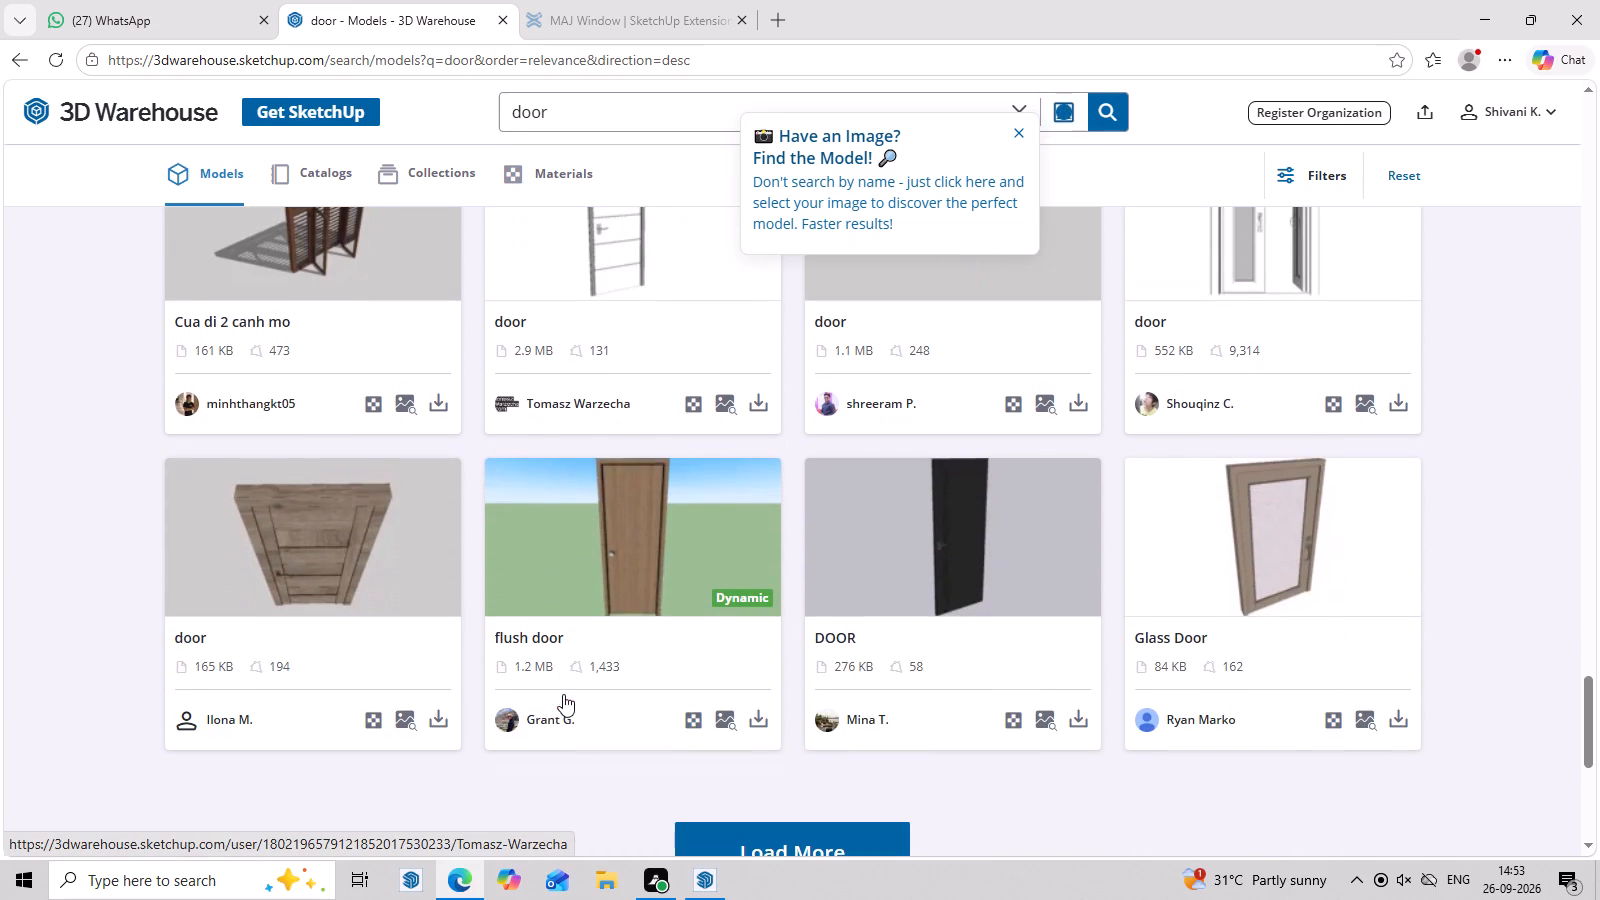
pyautogui.scroll(-1, 563, 694)
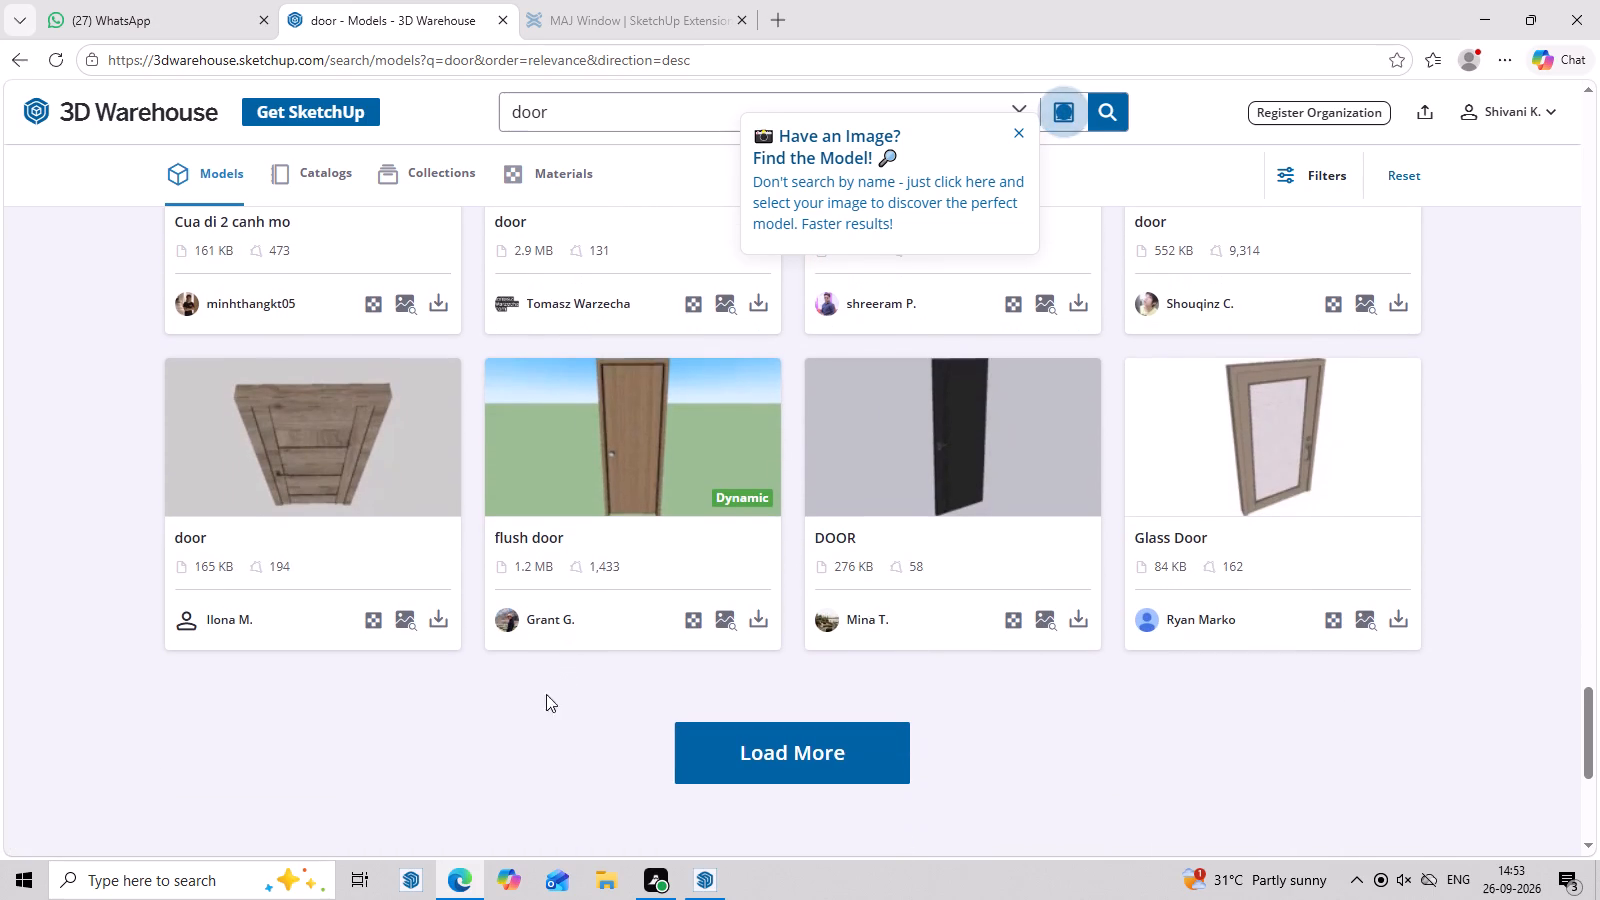
pyautogui.click(363, 415)
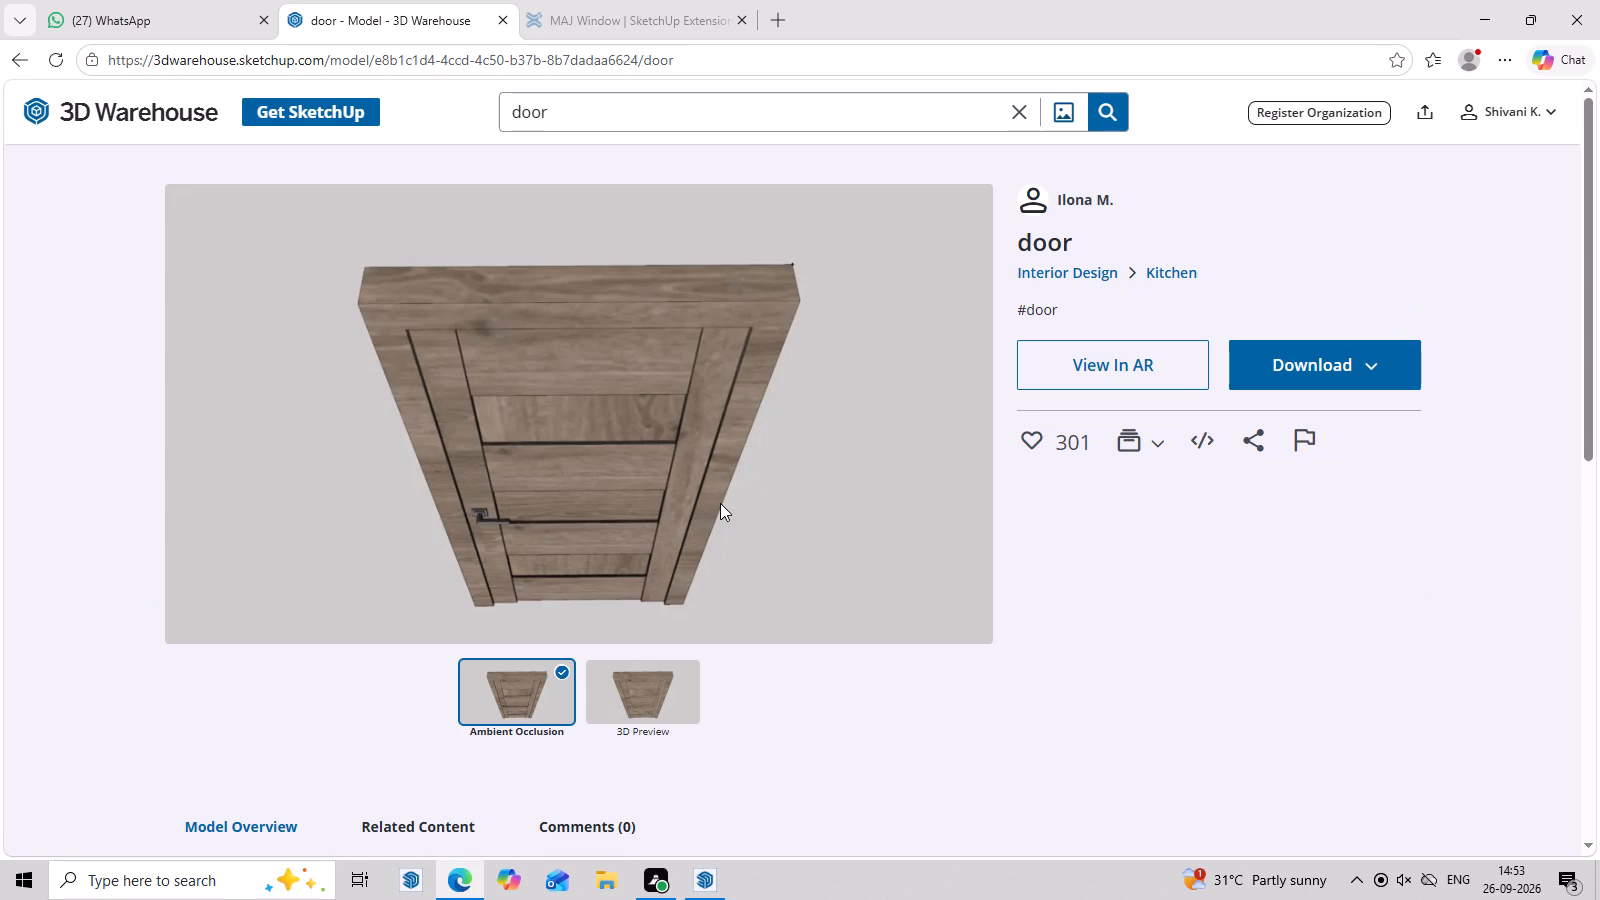
pyautogui.click(1277, 389)
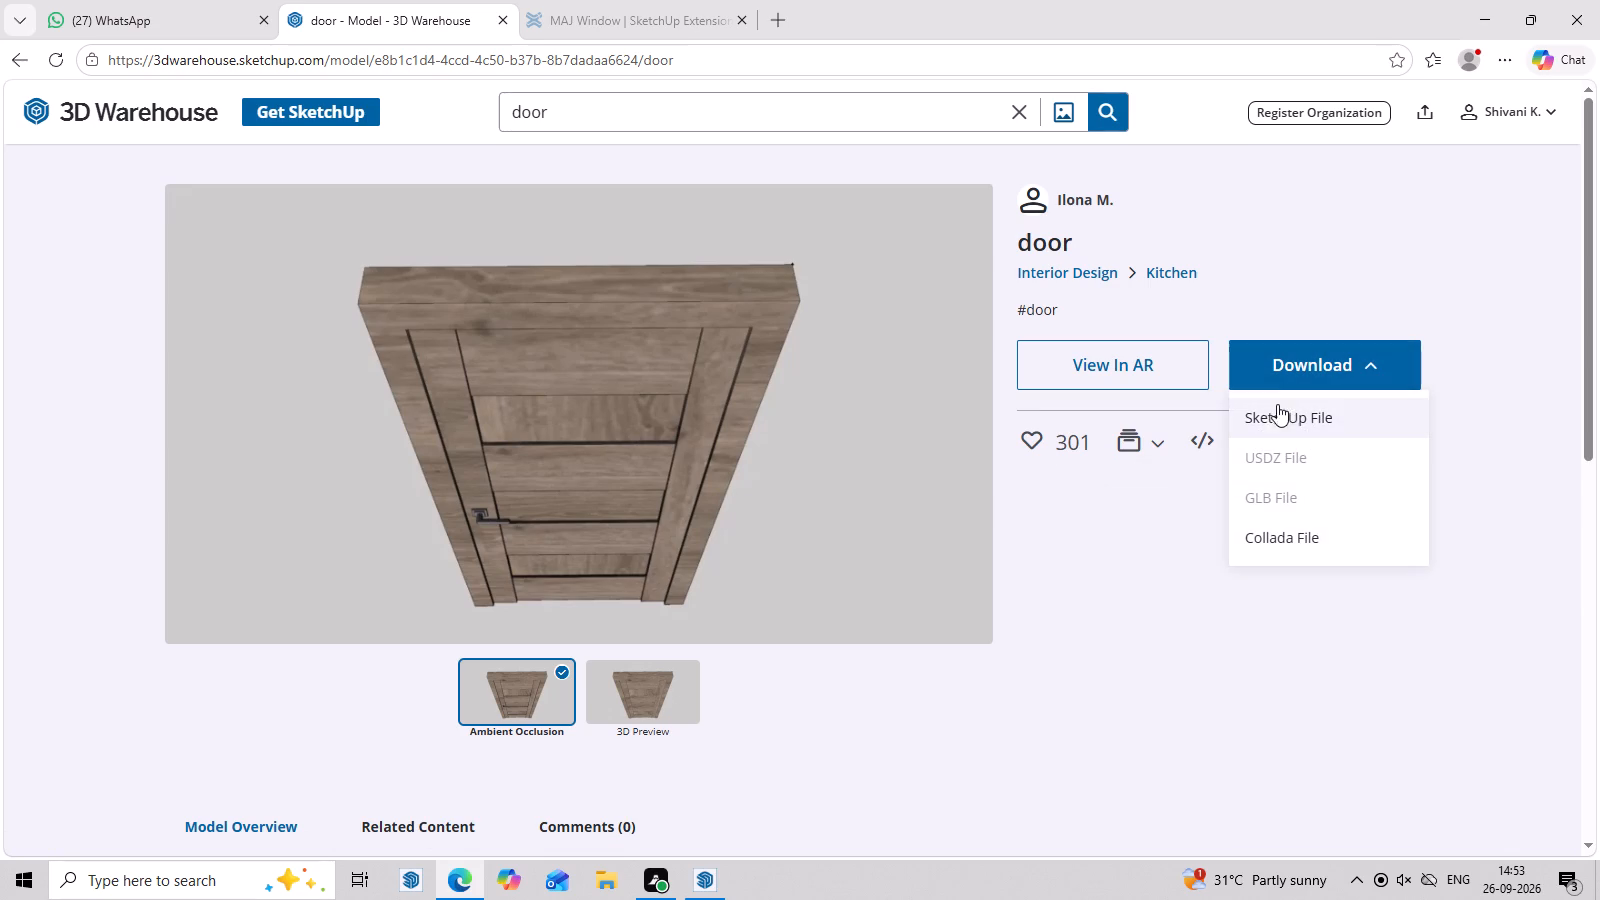
pyautogui.click(1277, 409)
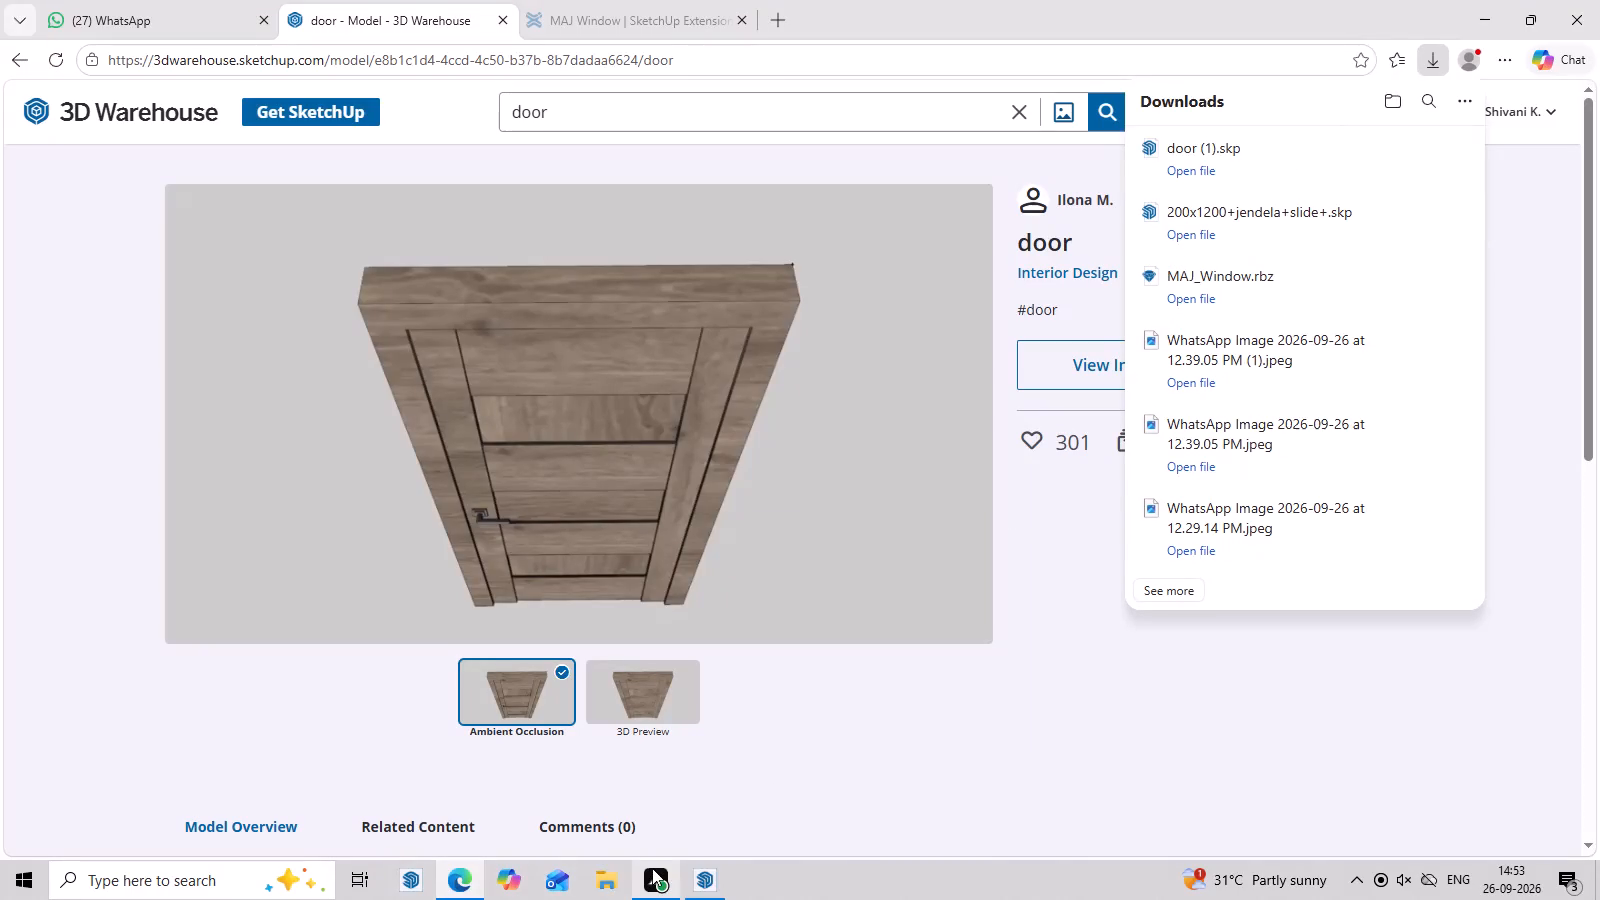
# Import the downloaded door (1) model into the ELEVATION 26 house and place it at the bottom corner of the upper-floor door opening.
pyautogui.click(715, 882)
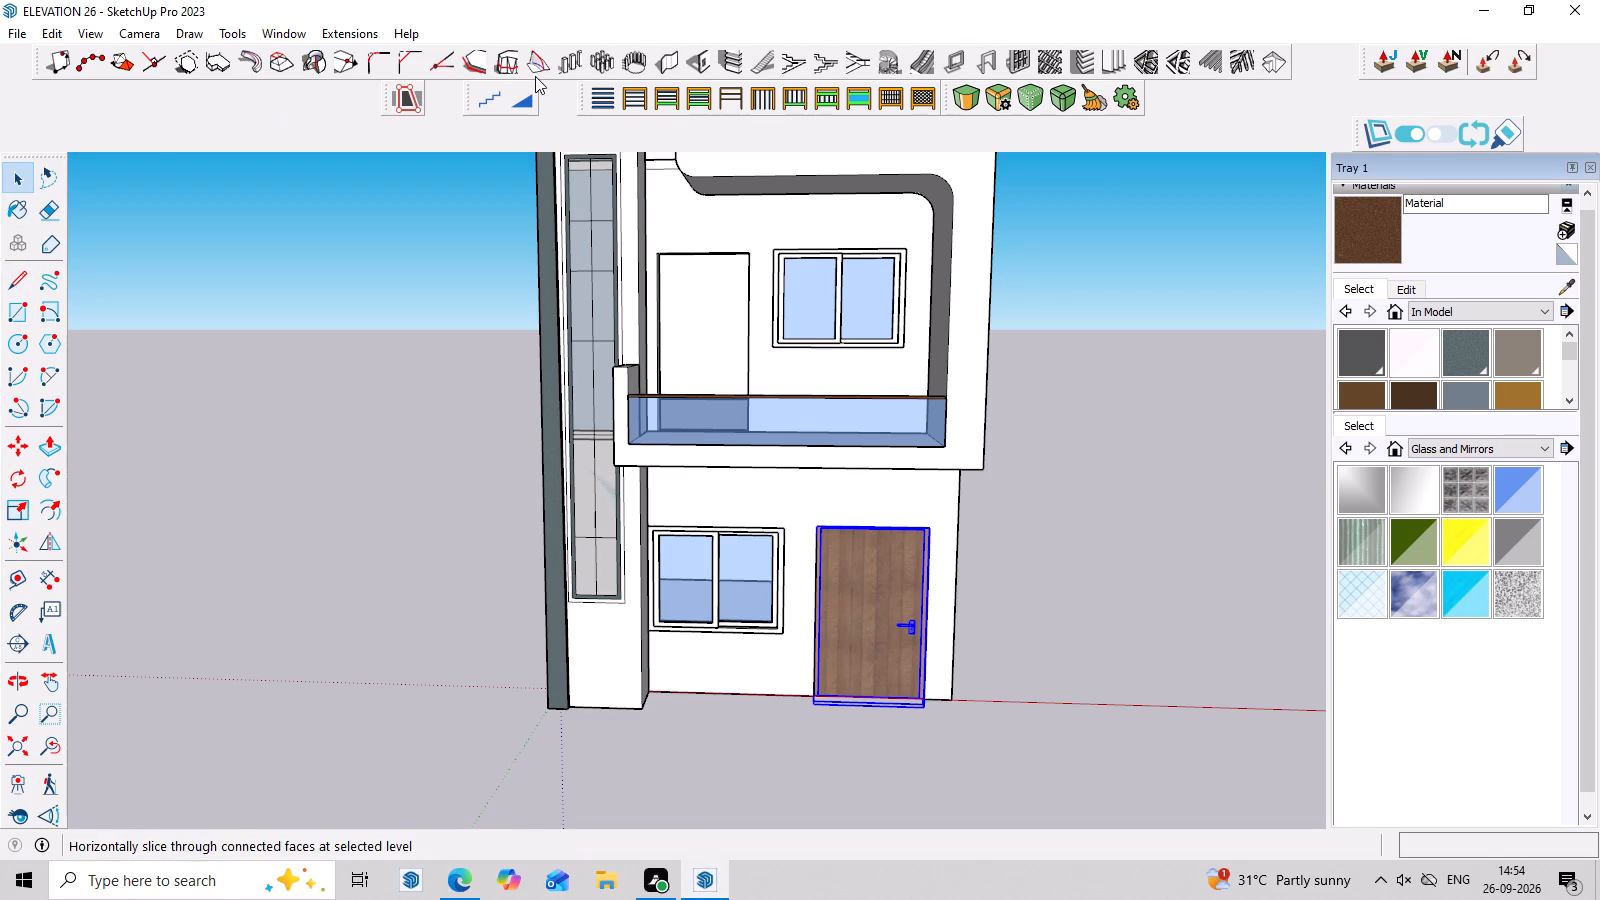
pyautogui.click(15, 42)
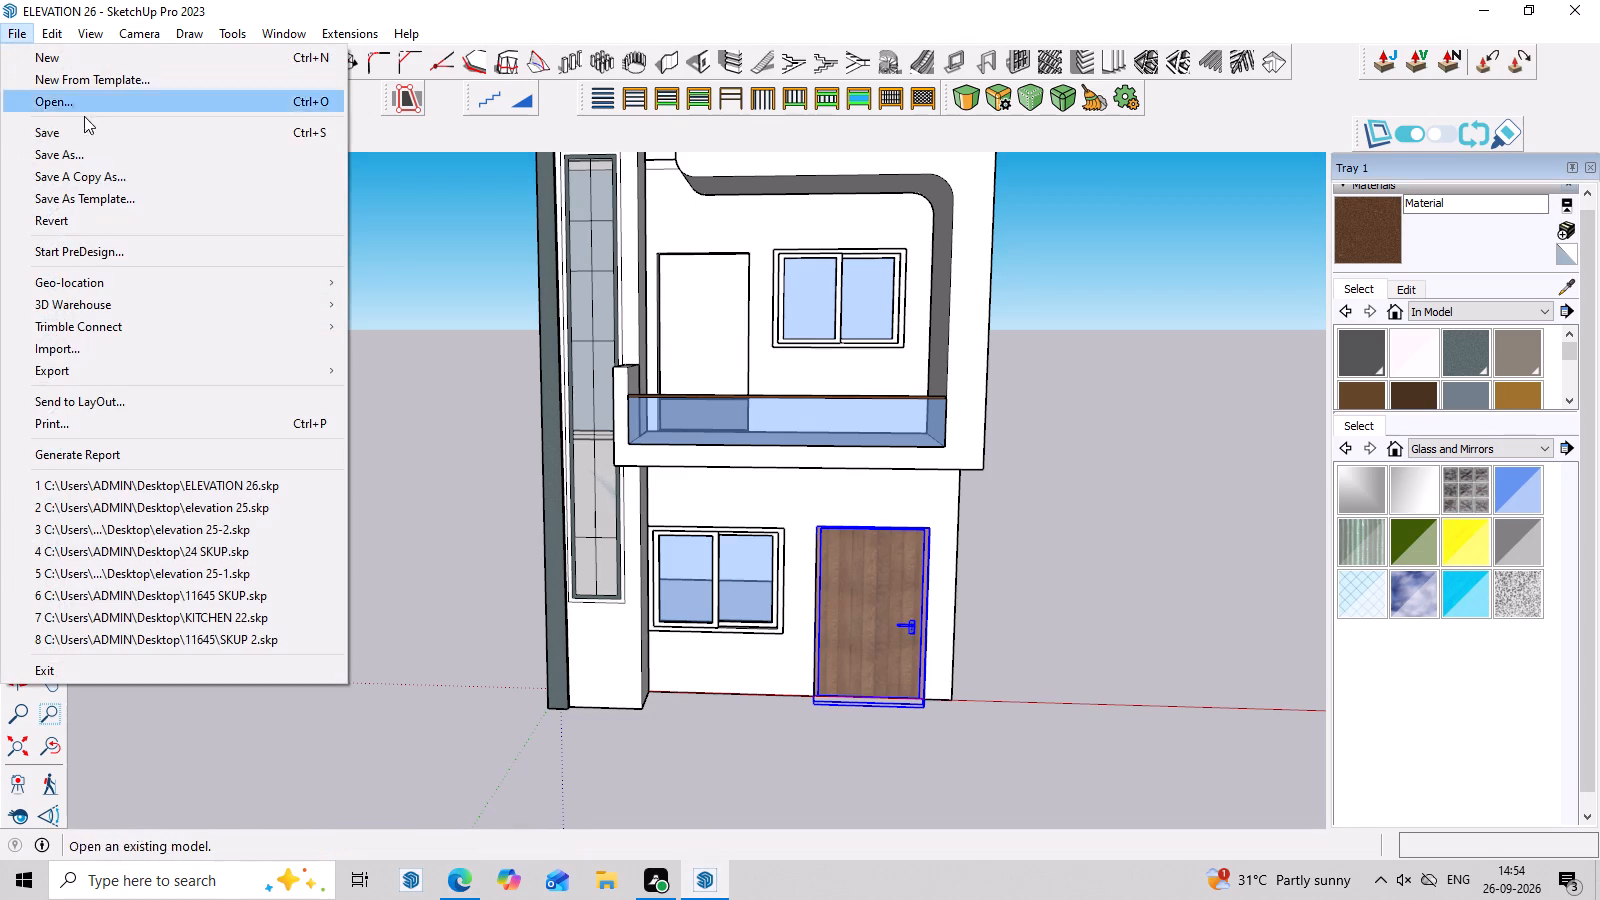
pyautogui.click(121, 349)
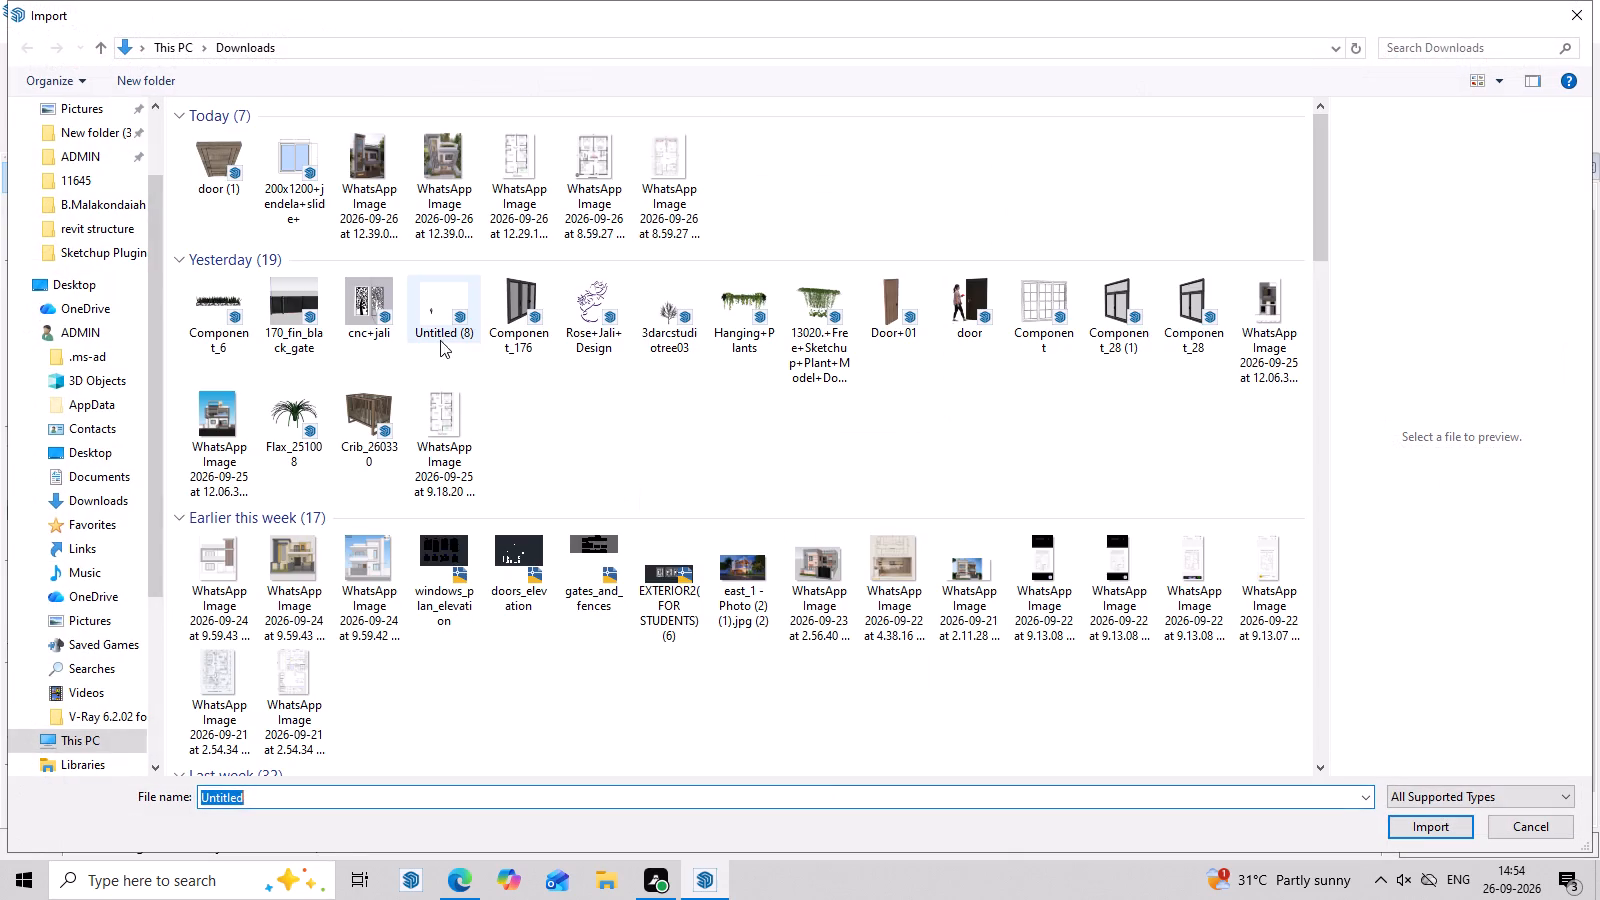
pyautogui.click(217, 152)
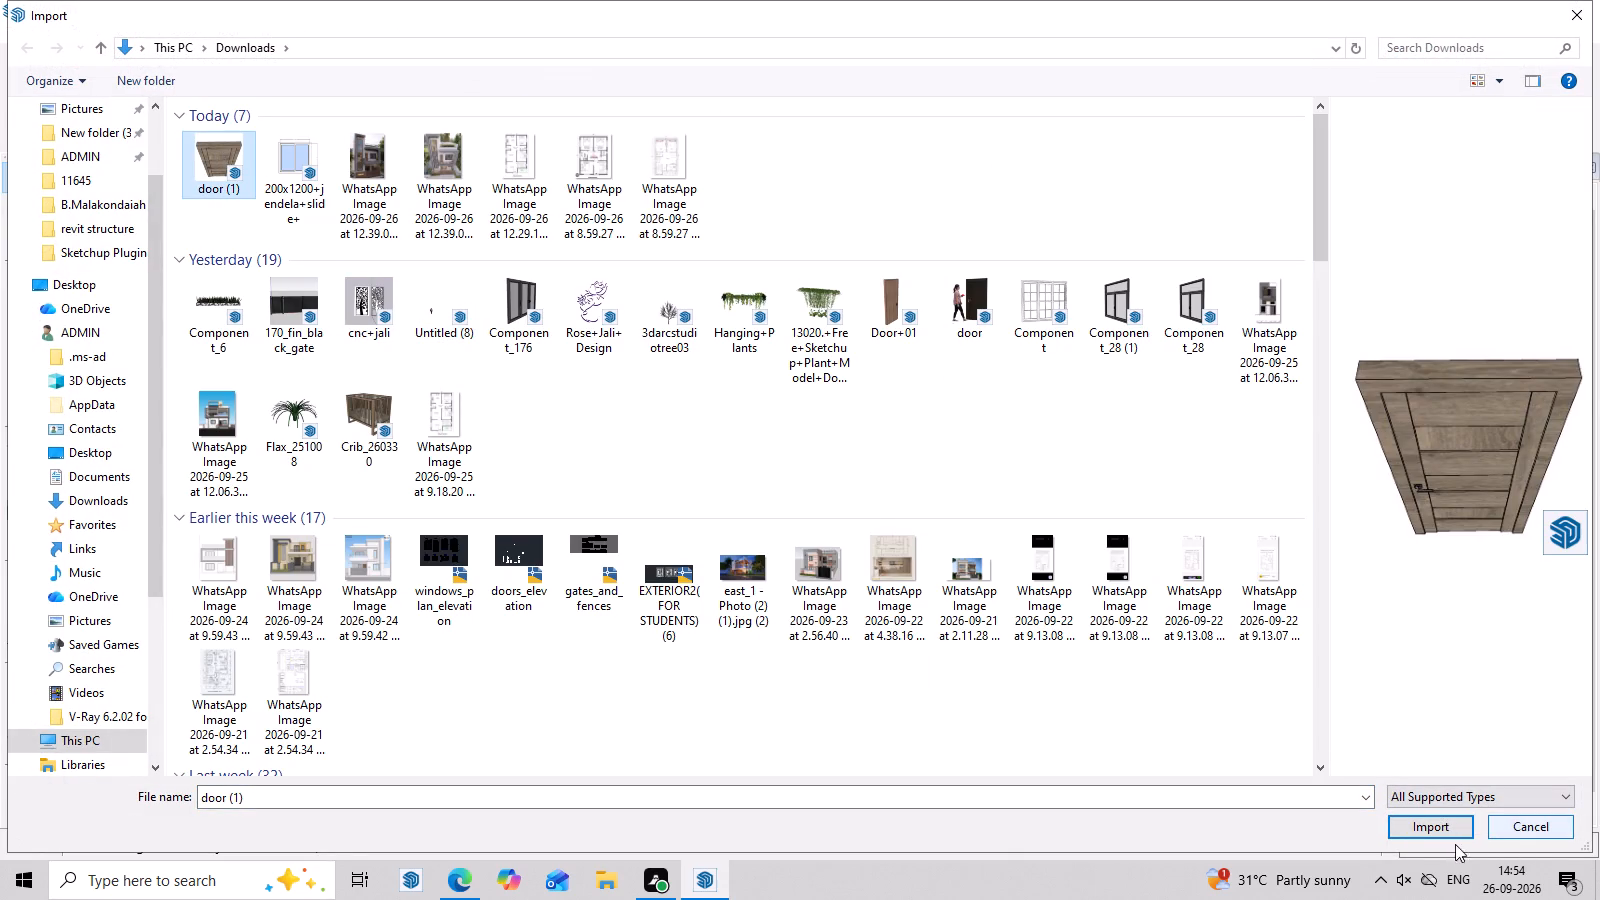
pyautogui.click(1427, 826)
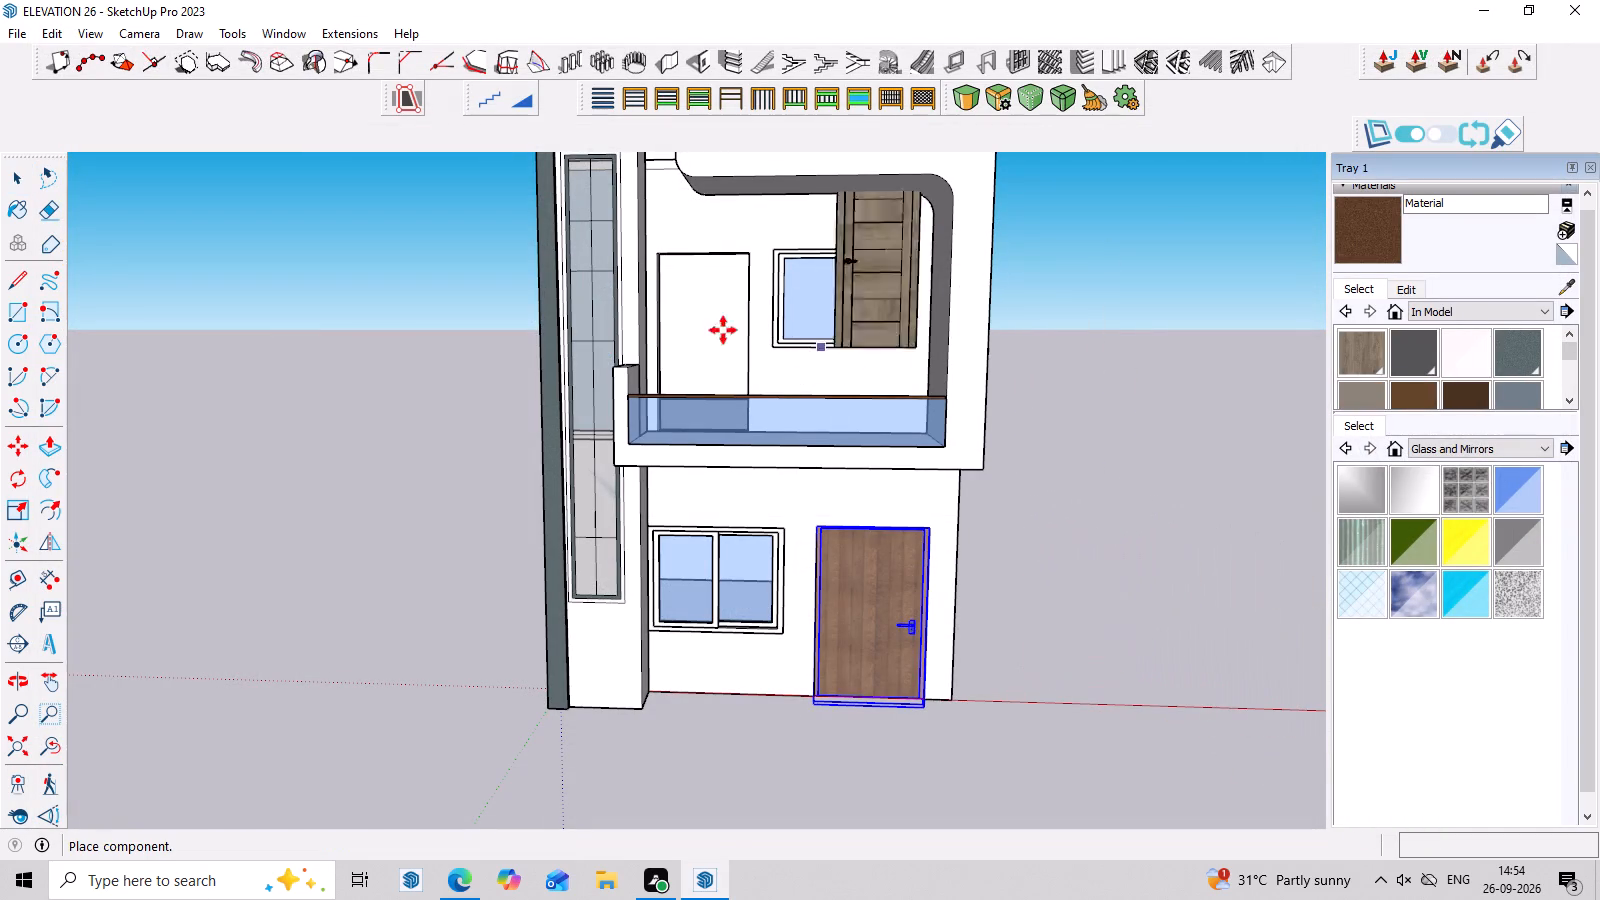
pyautogui.moveTo(667, 379); pyautogui.dragTo(668, 467, button='middle')
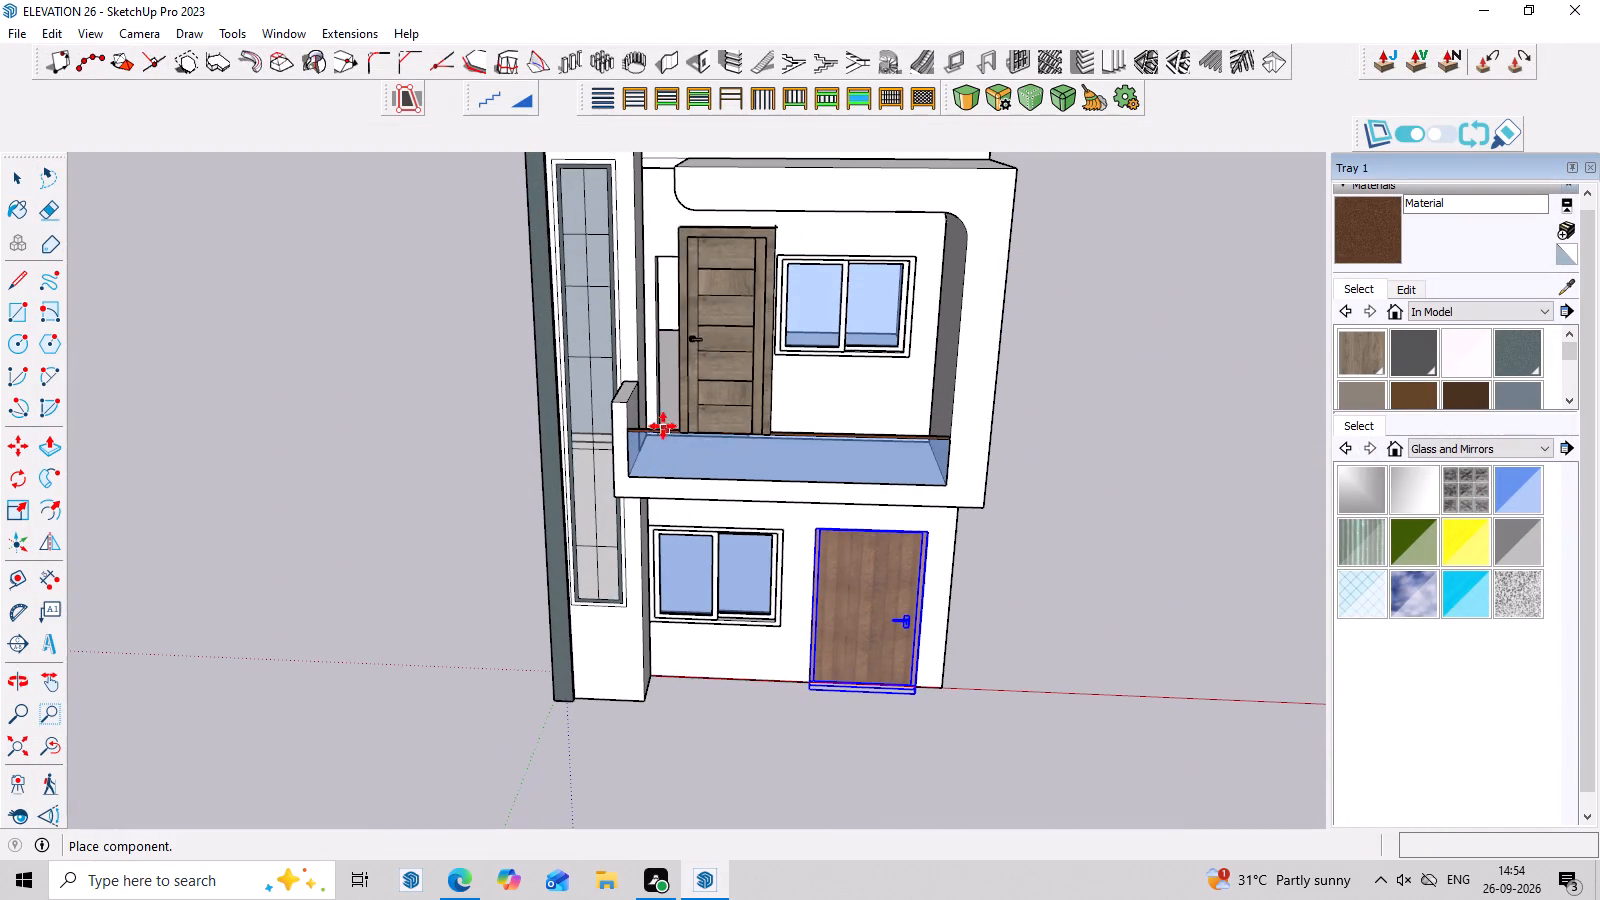
pyautogui.scroll(16, 659, 429)
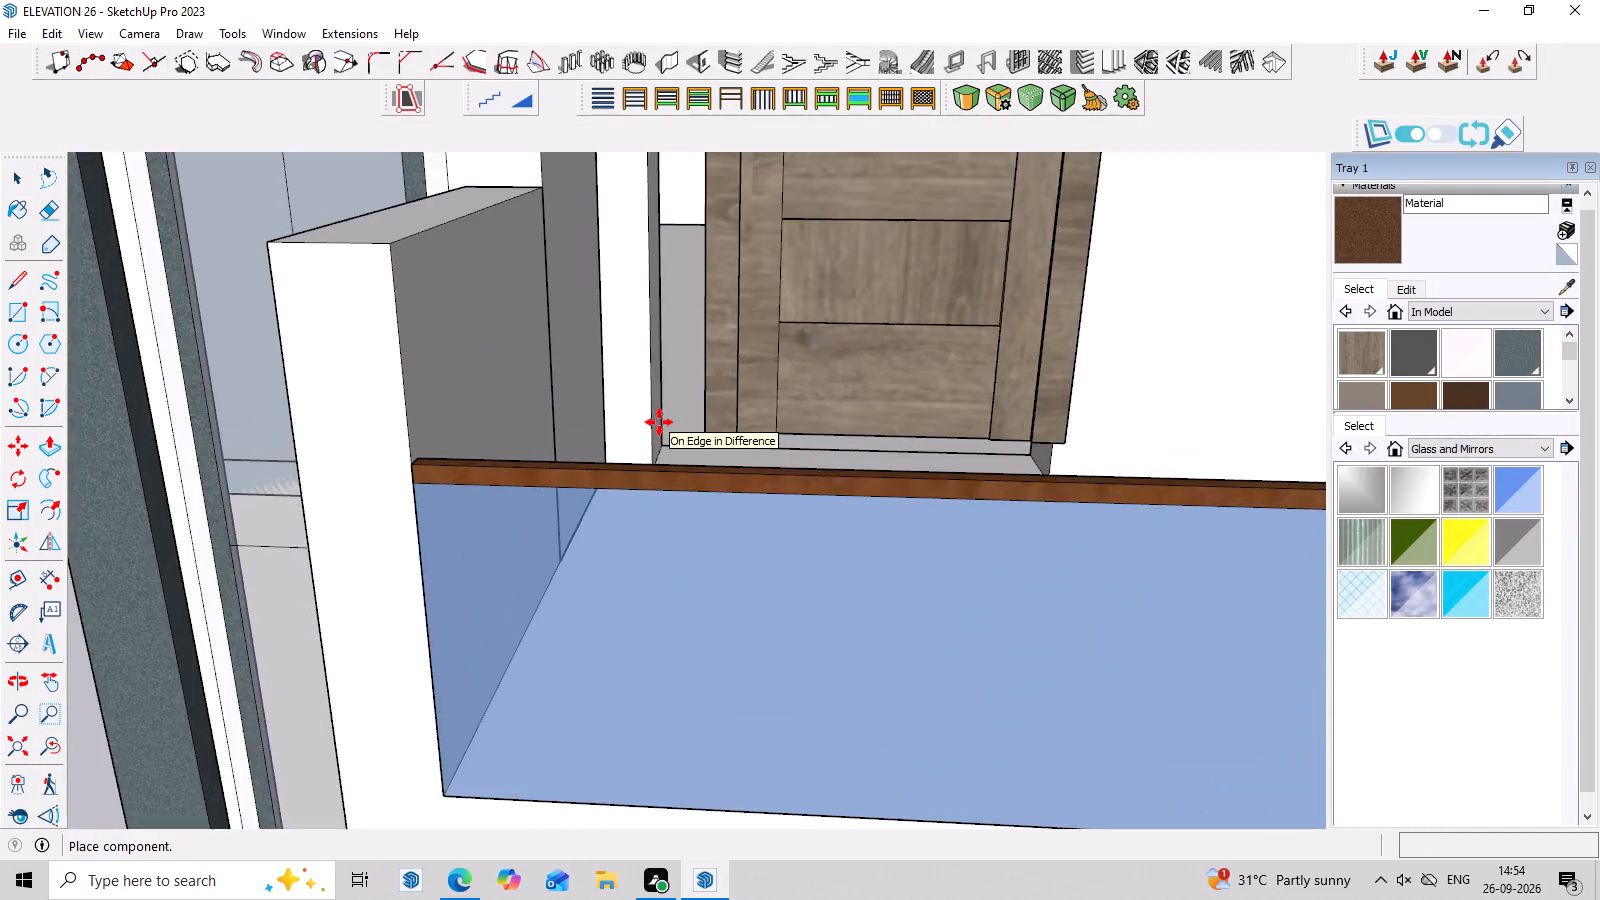
pyautogui.scroll(6, 659, 422)
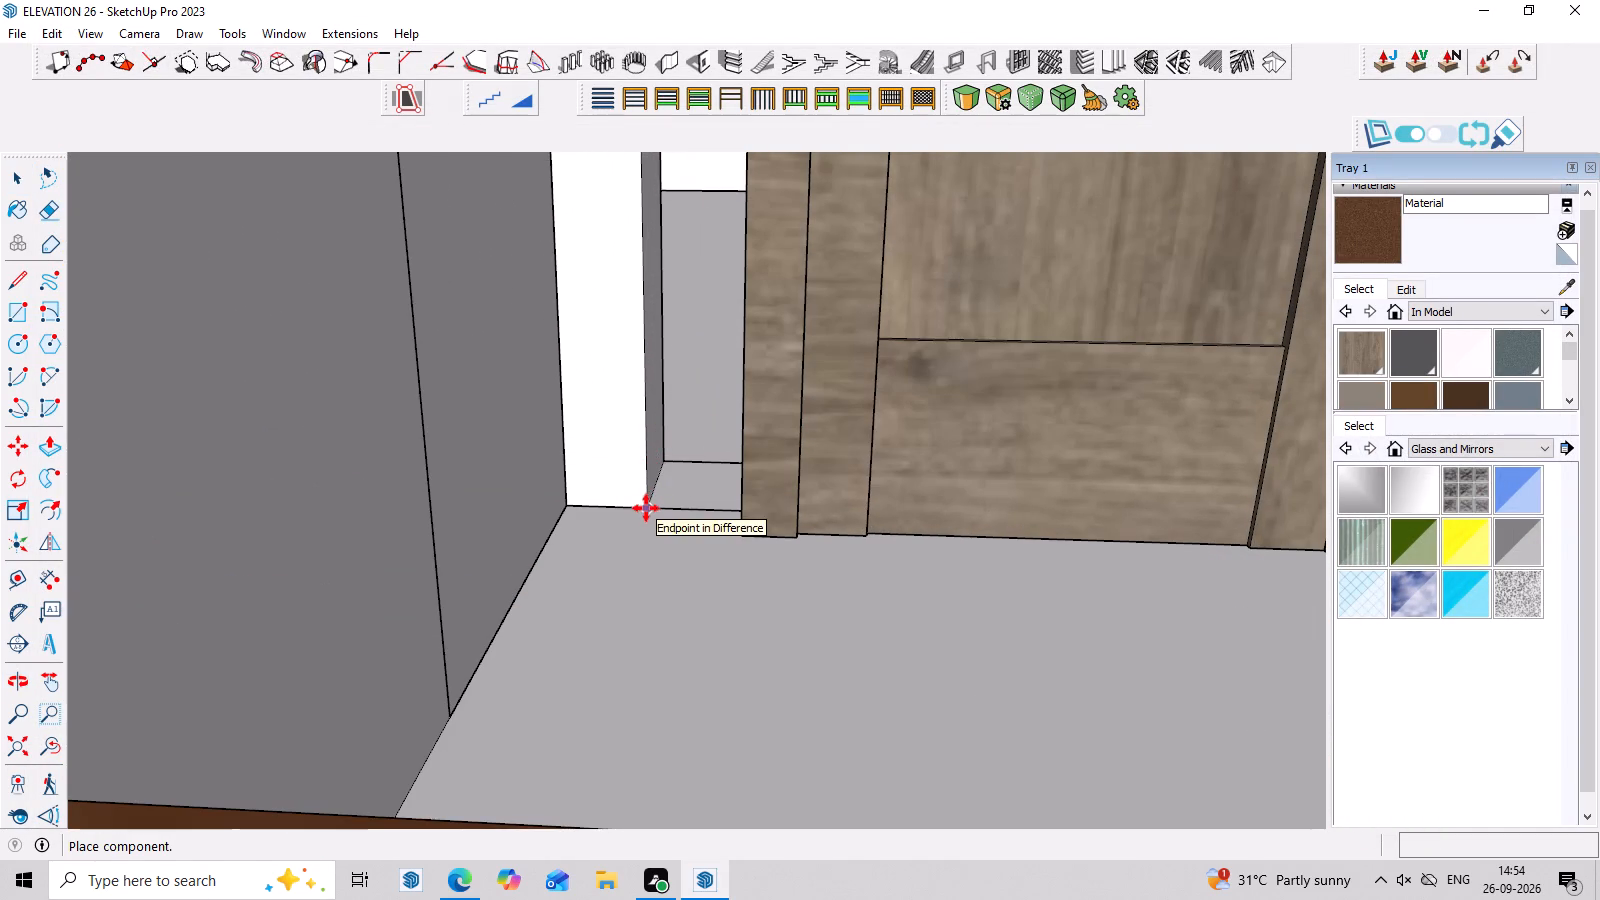
pyautogui.click(646, 507)
# Move the imported door by its lower front corner onto the lower left corner of the upper-floor opening.
pyautogui.moveTo(724, 537); pyautogui.dragTo(910, 601, button='middle')
pyautogui.scroll(-6, 874, 591)
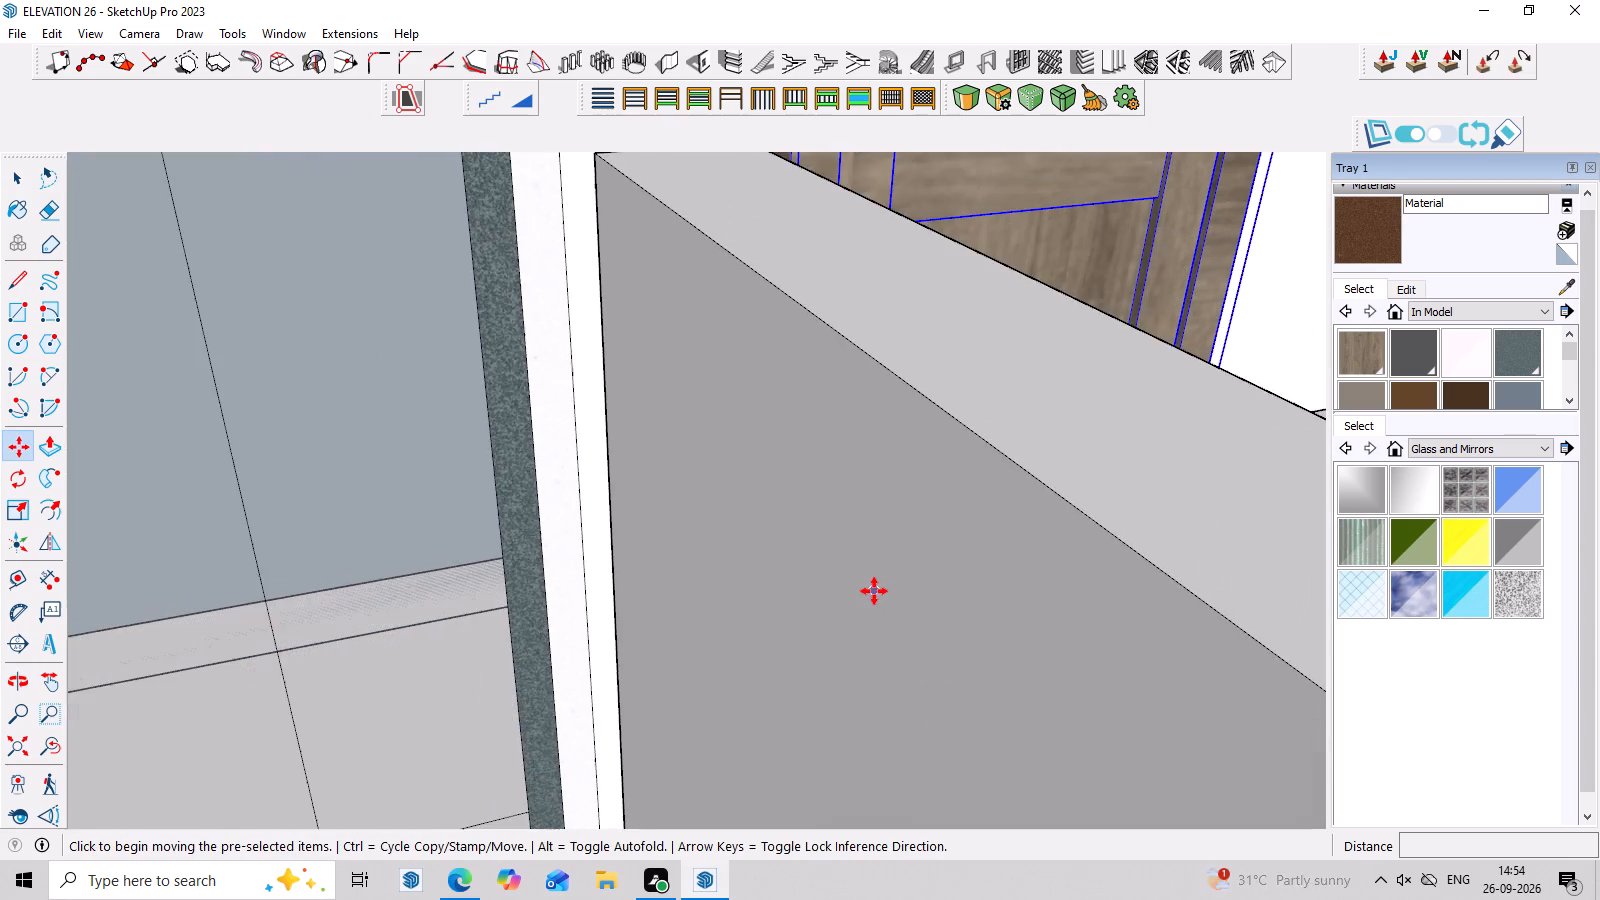
pyautogui.scroll(-5, 874, 591)
pyautogui.scroll(-7, 1045, 486)
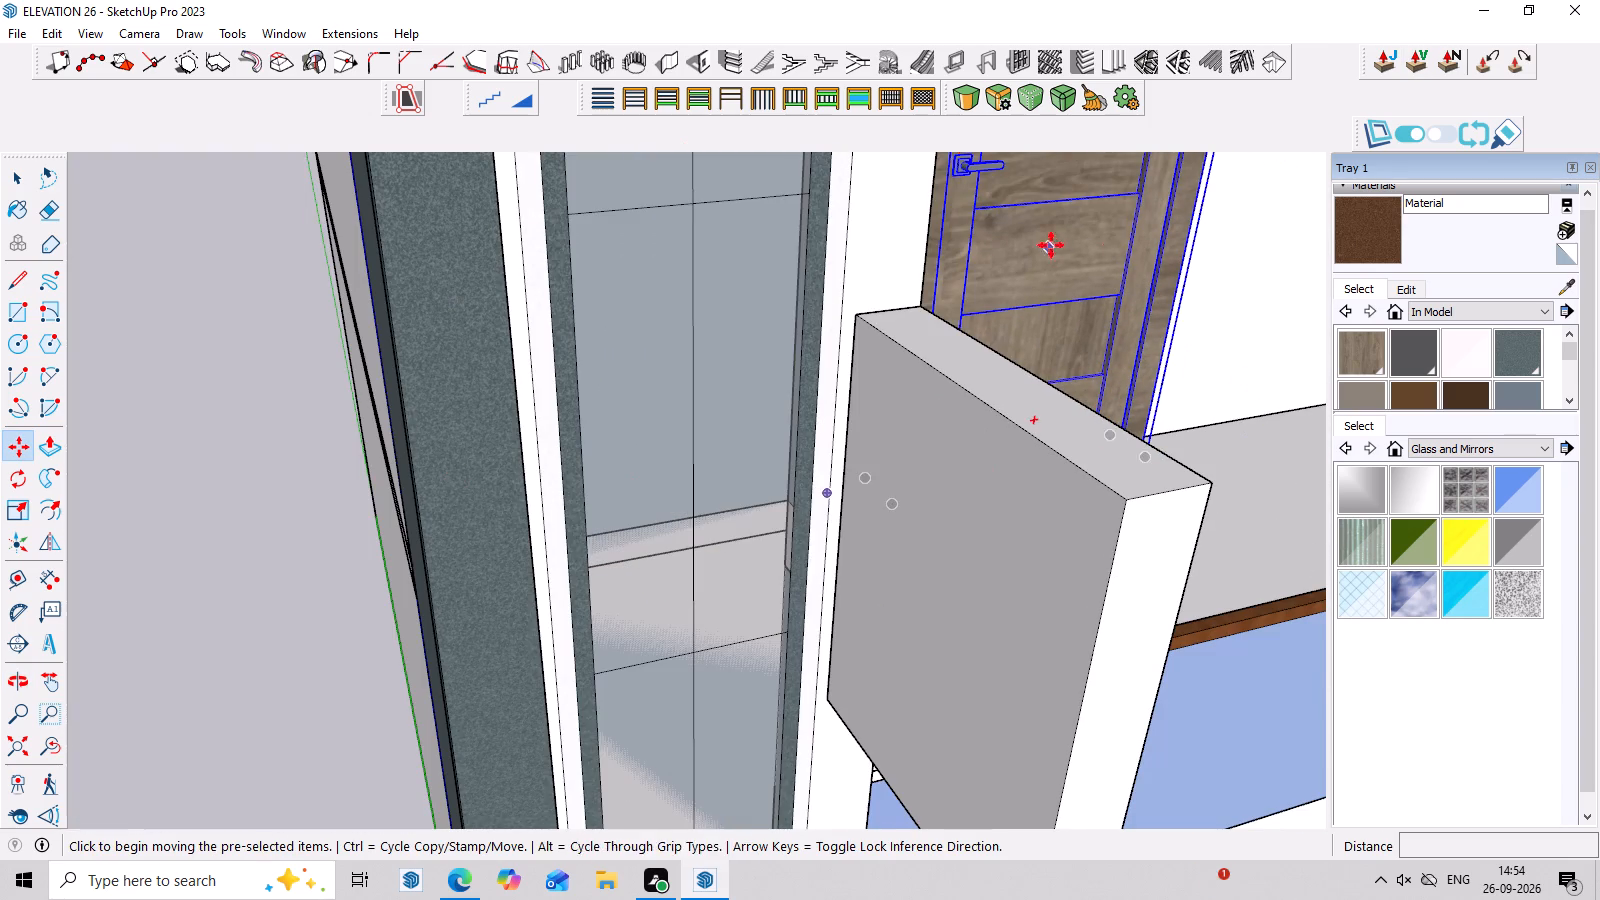
pyautogui.scroll(6, 1175, 400)
pyautogui.moveTo(1175, 409); pyautogui.dragTo(1171, 475, button='middle')
pyautogui.scroll(3, 475, 625)
pyautogui.scroll(3, 606, 567)
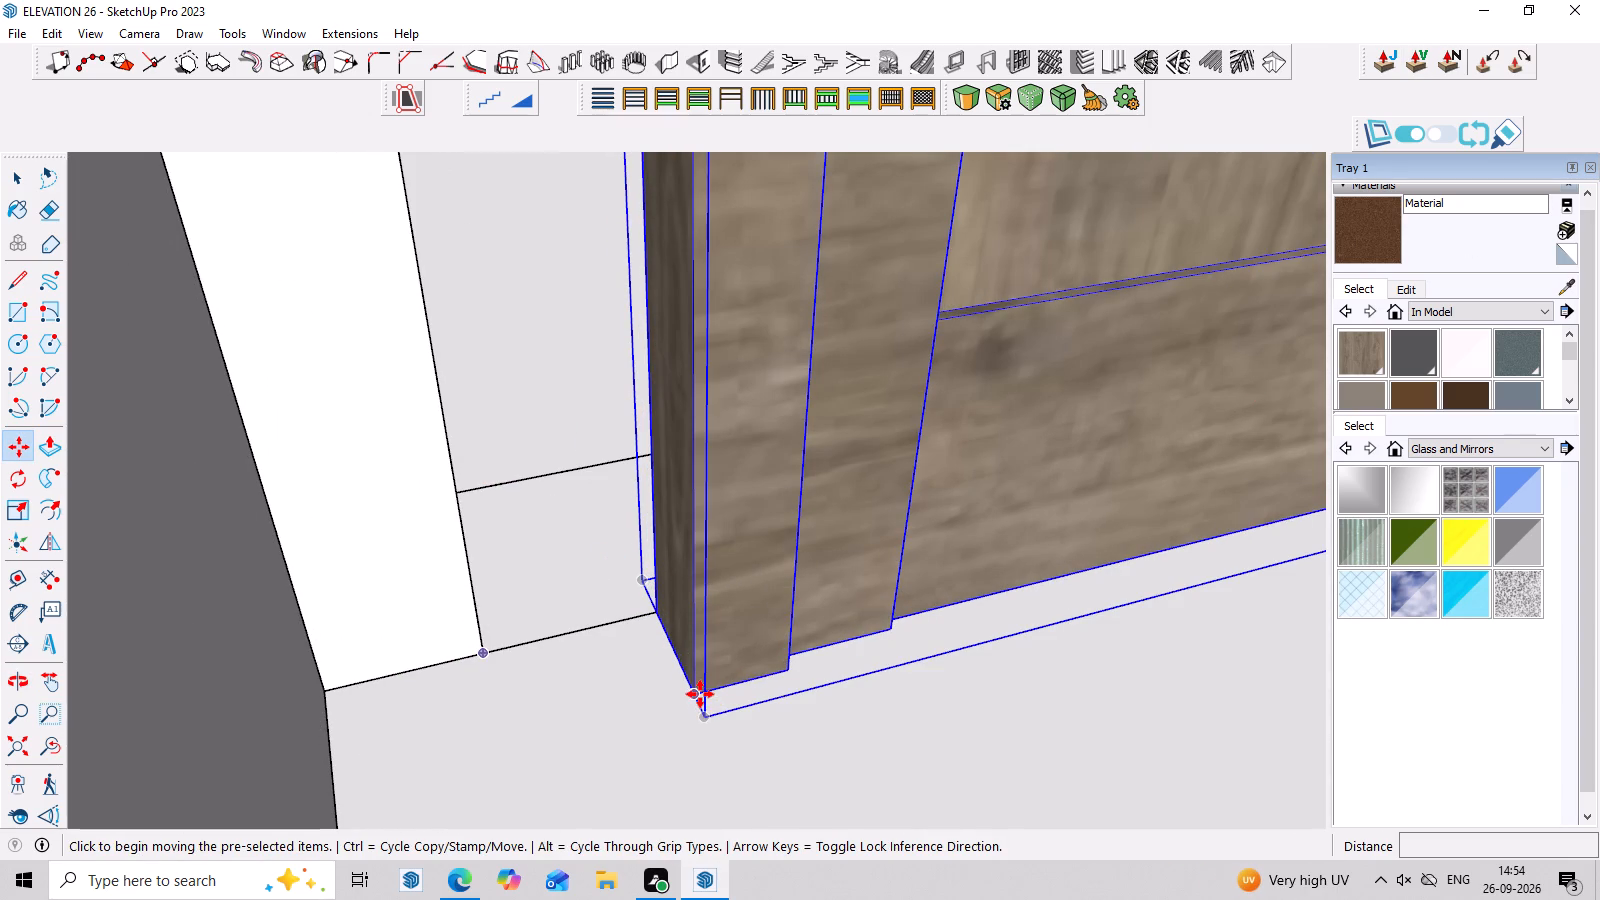
pyautogui.click(700, 694)
pyautogui.click(480, 646)
# Scale the upper-floor door in width so its free side reaches the opposite jamb of the opening.
pyautogui.scroll(-4, 516, 667)
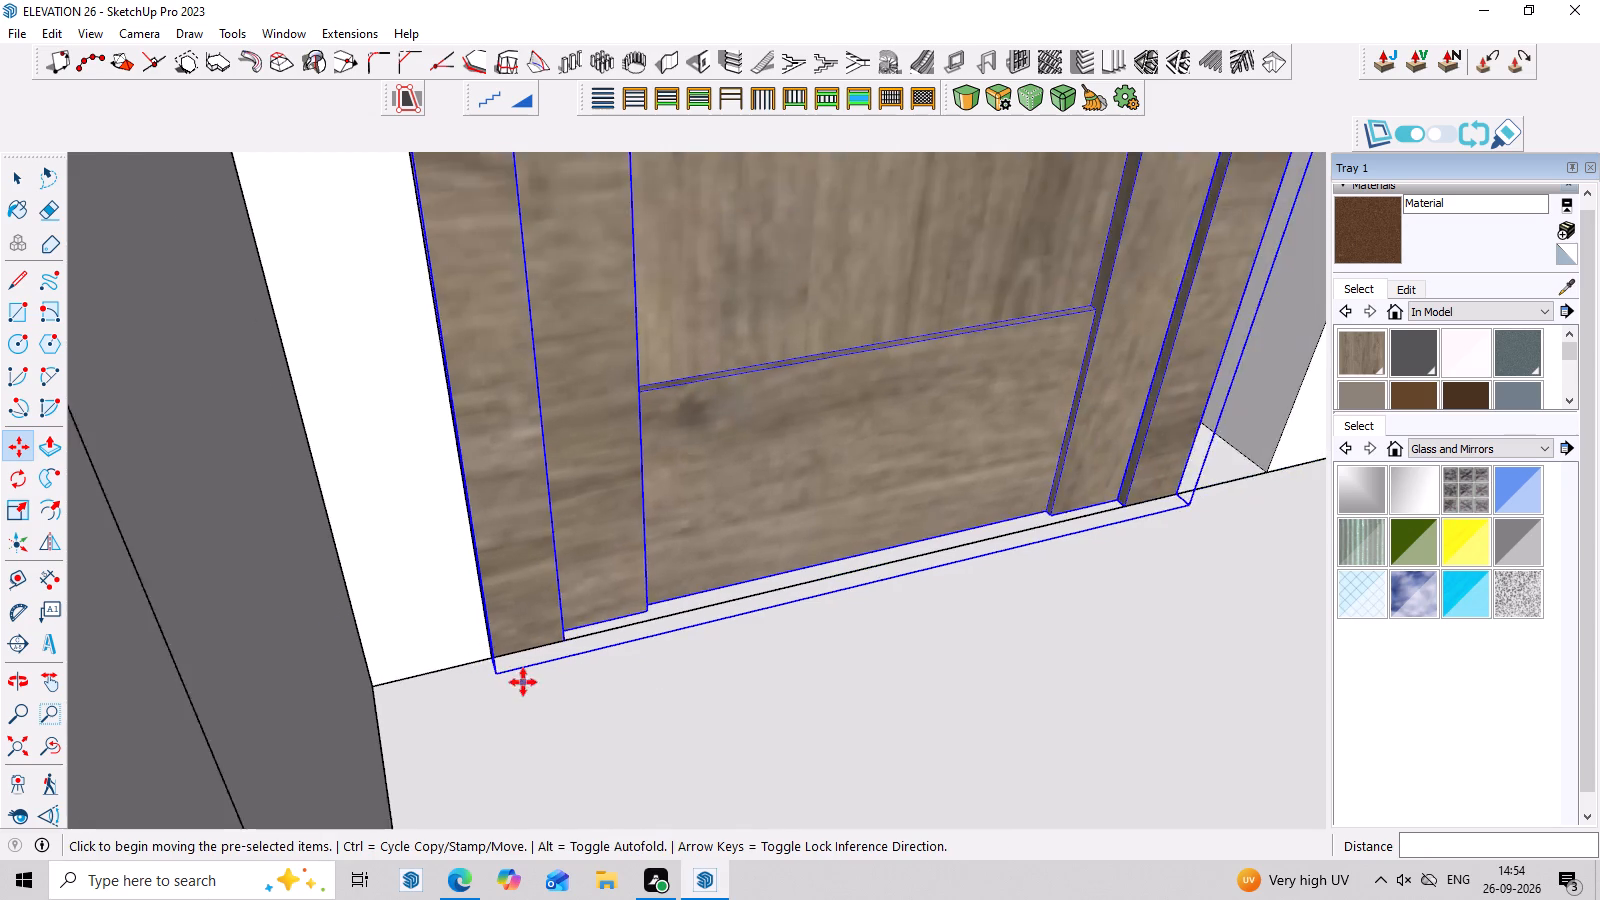
pyautogui.scroll(-4, 523, 682)
pyautogui.scroll(-7, 942, 755)
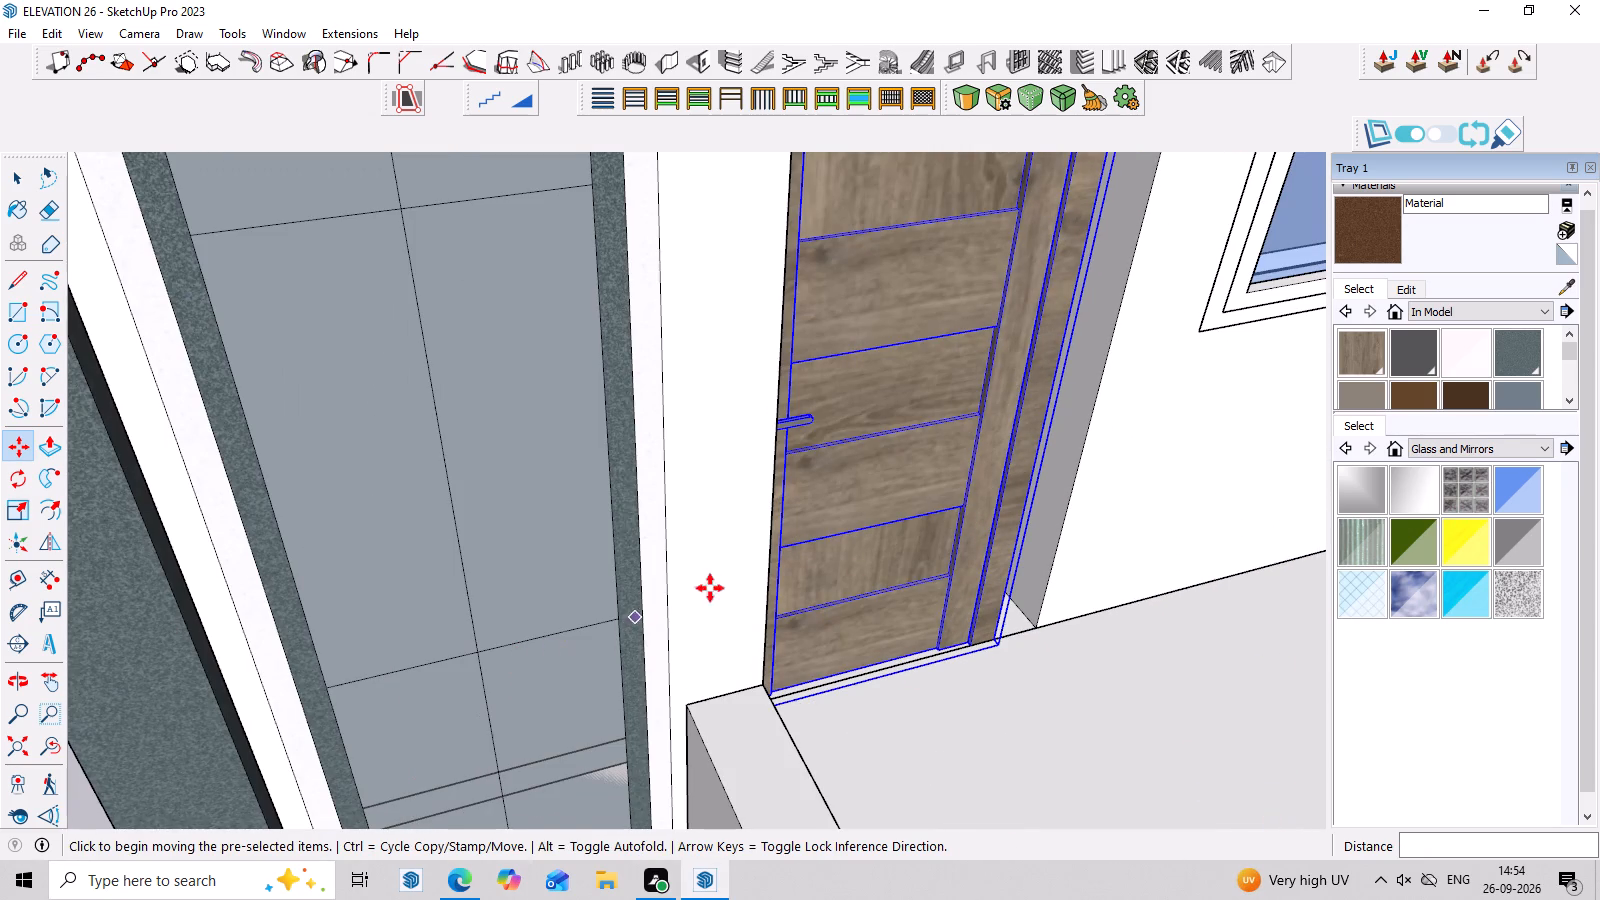
pyautogui.scroll(-10, 865, 498)
pyautogui.moveTo(1156, 474); pyautogui.dragTo(1096, 449, button='middle')
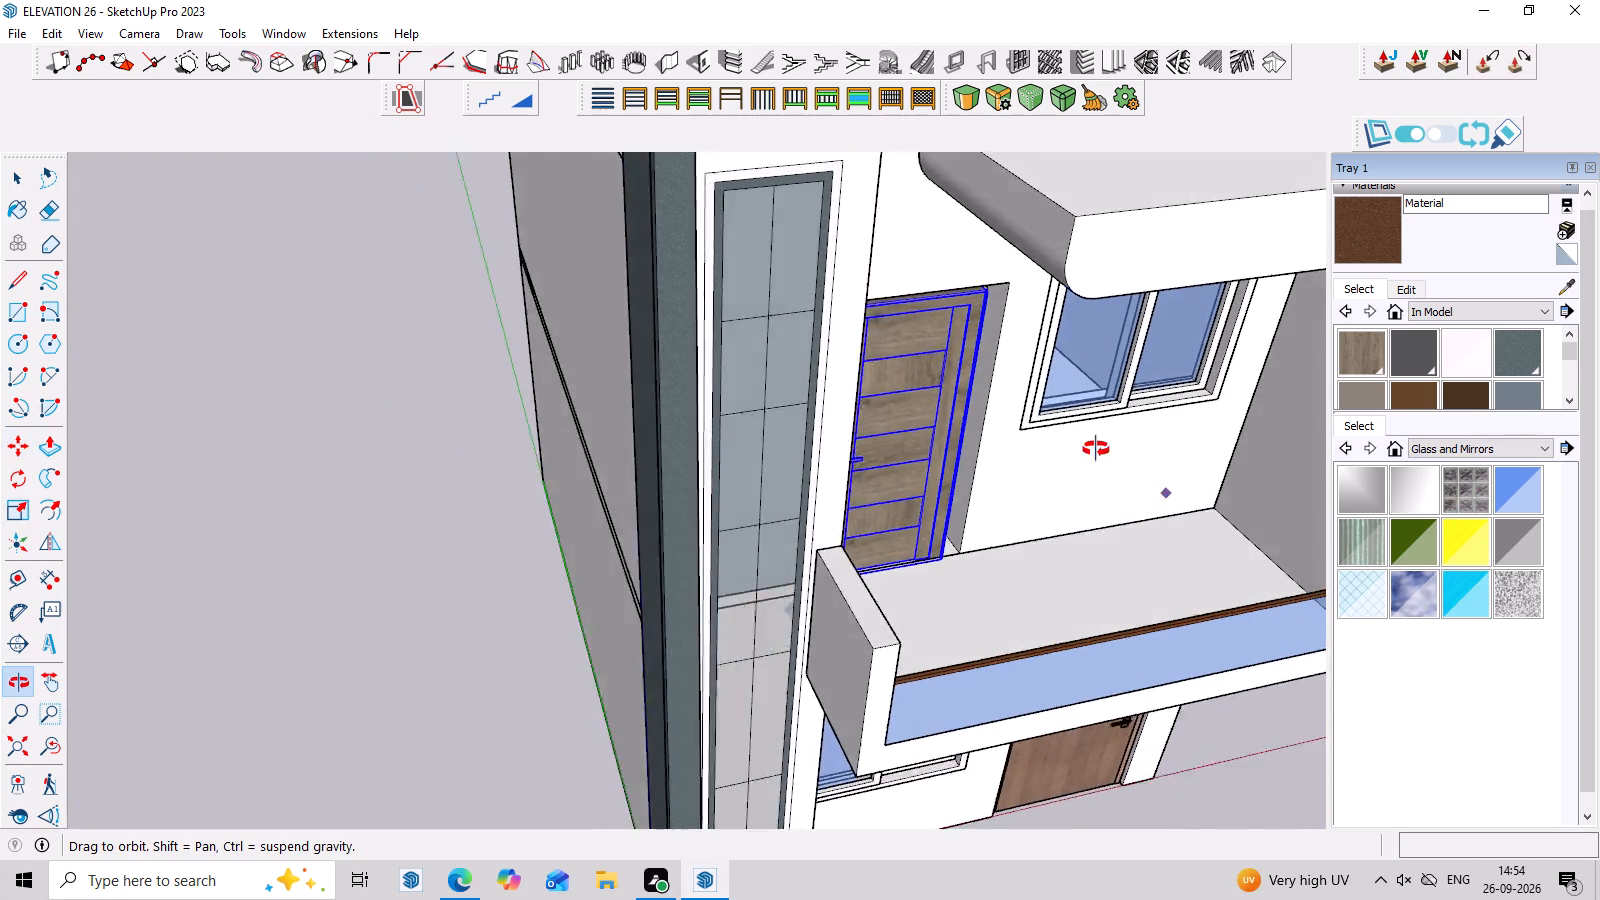
pyautogui.moveTo(1096, 449); pyautogui.dragTo(977, 297, button='middle')
pyautogui.scroll(3, 934, 332)
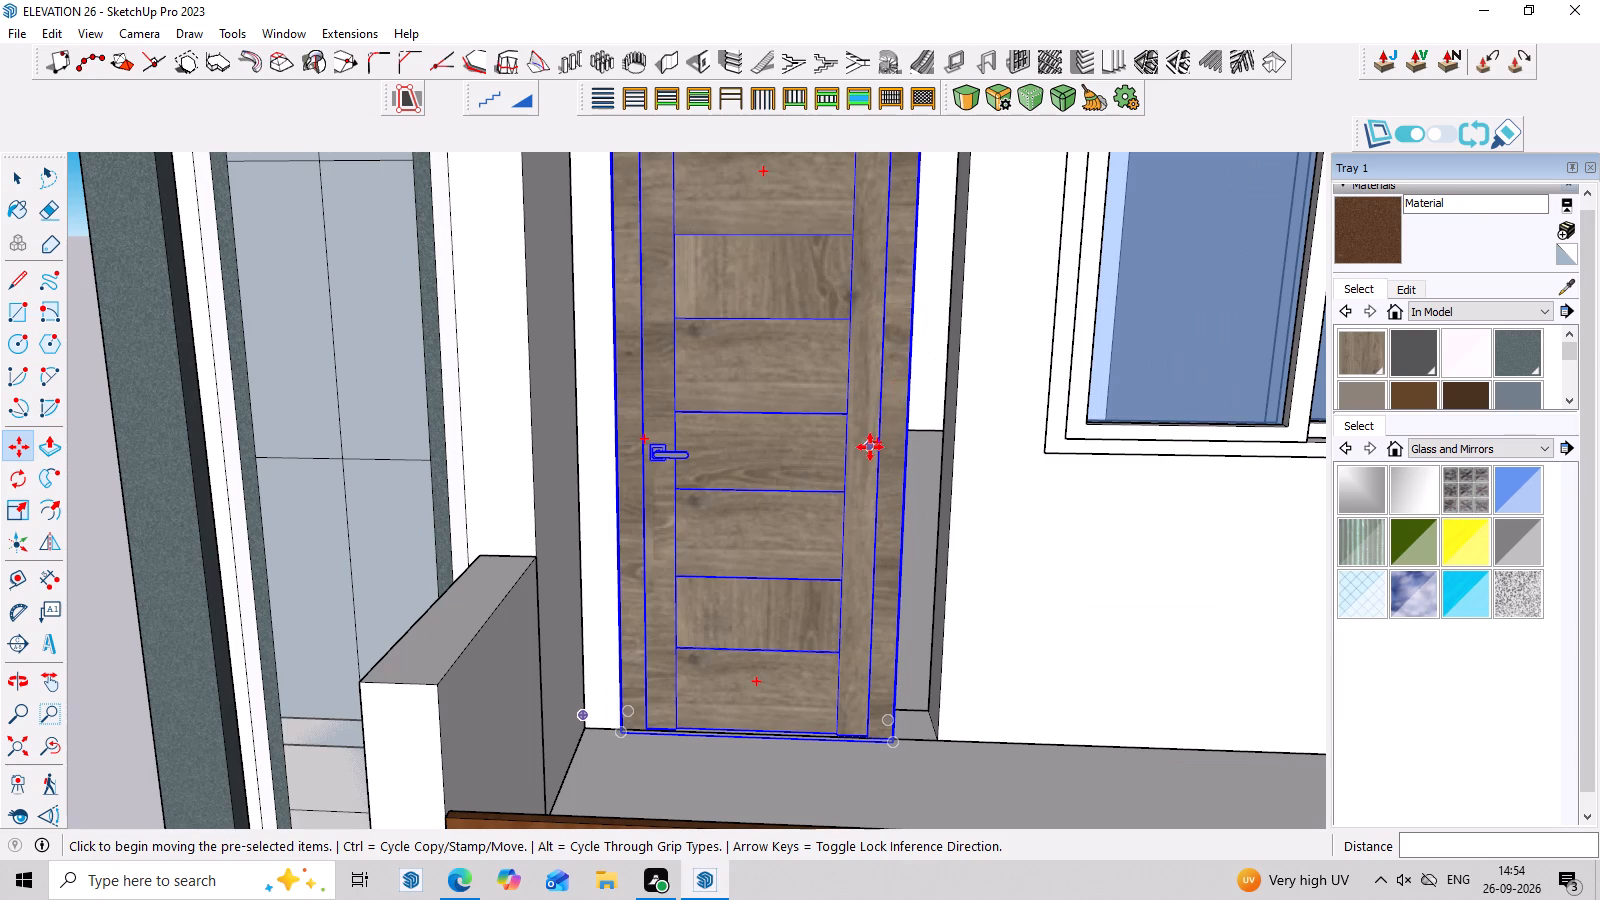
pyautogui.press('s')
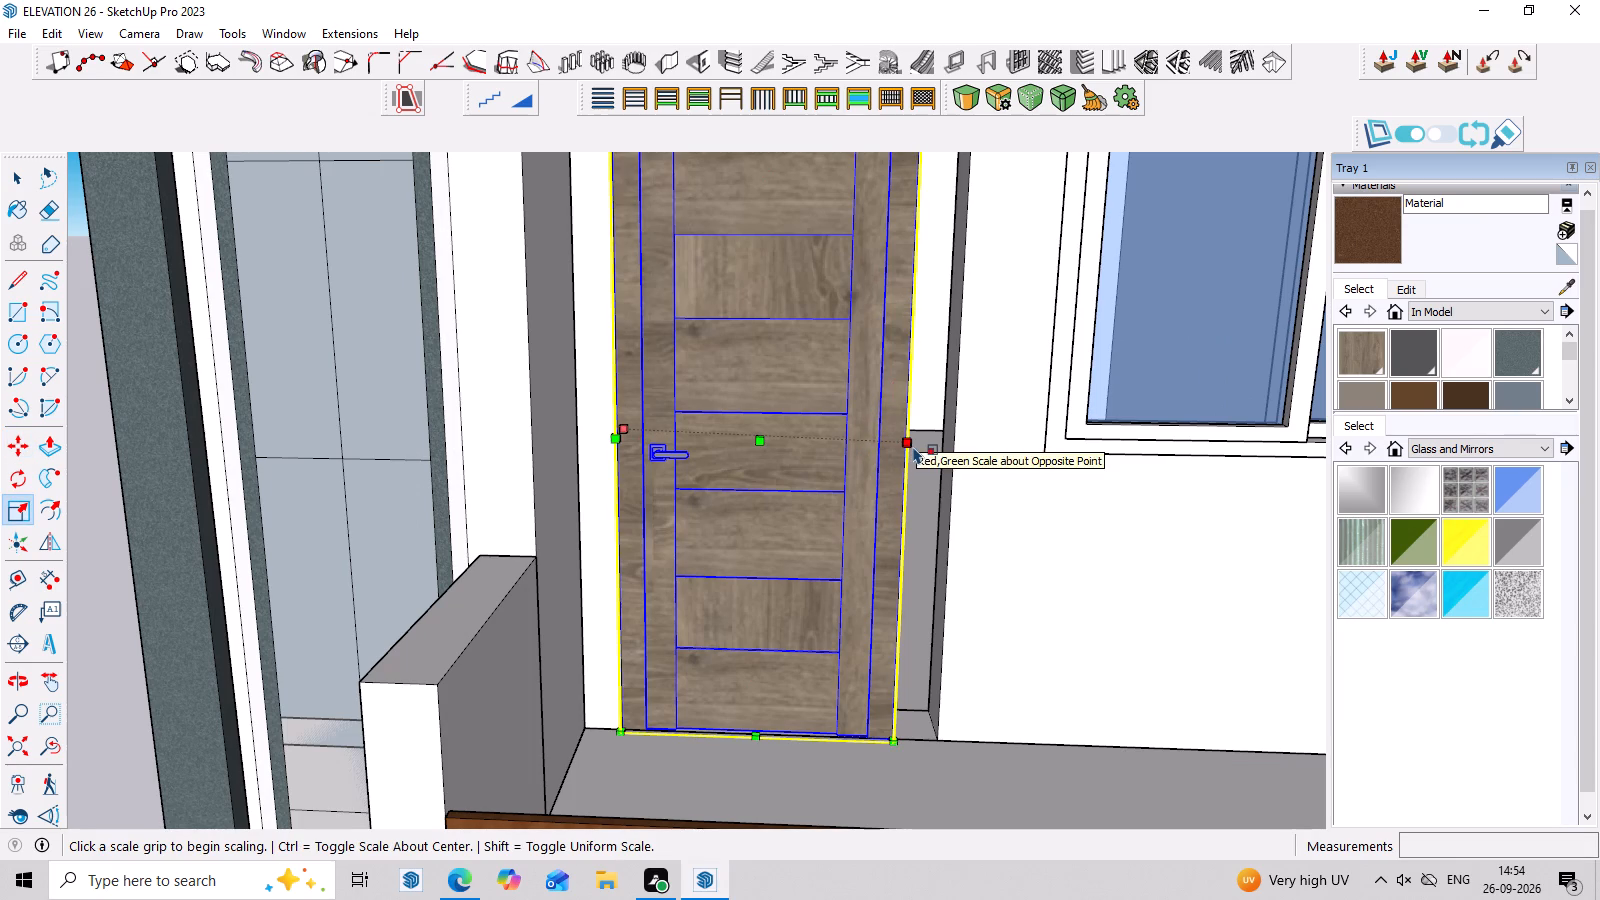
pyautogui.click(907, 443)
pyautogui.click(948, 443)
# Scale the upper-floor door in height up to the top edge of its opening, and deselect it.
pyautogui.scroll(-3, 946, 479)
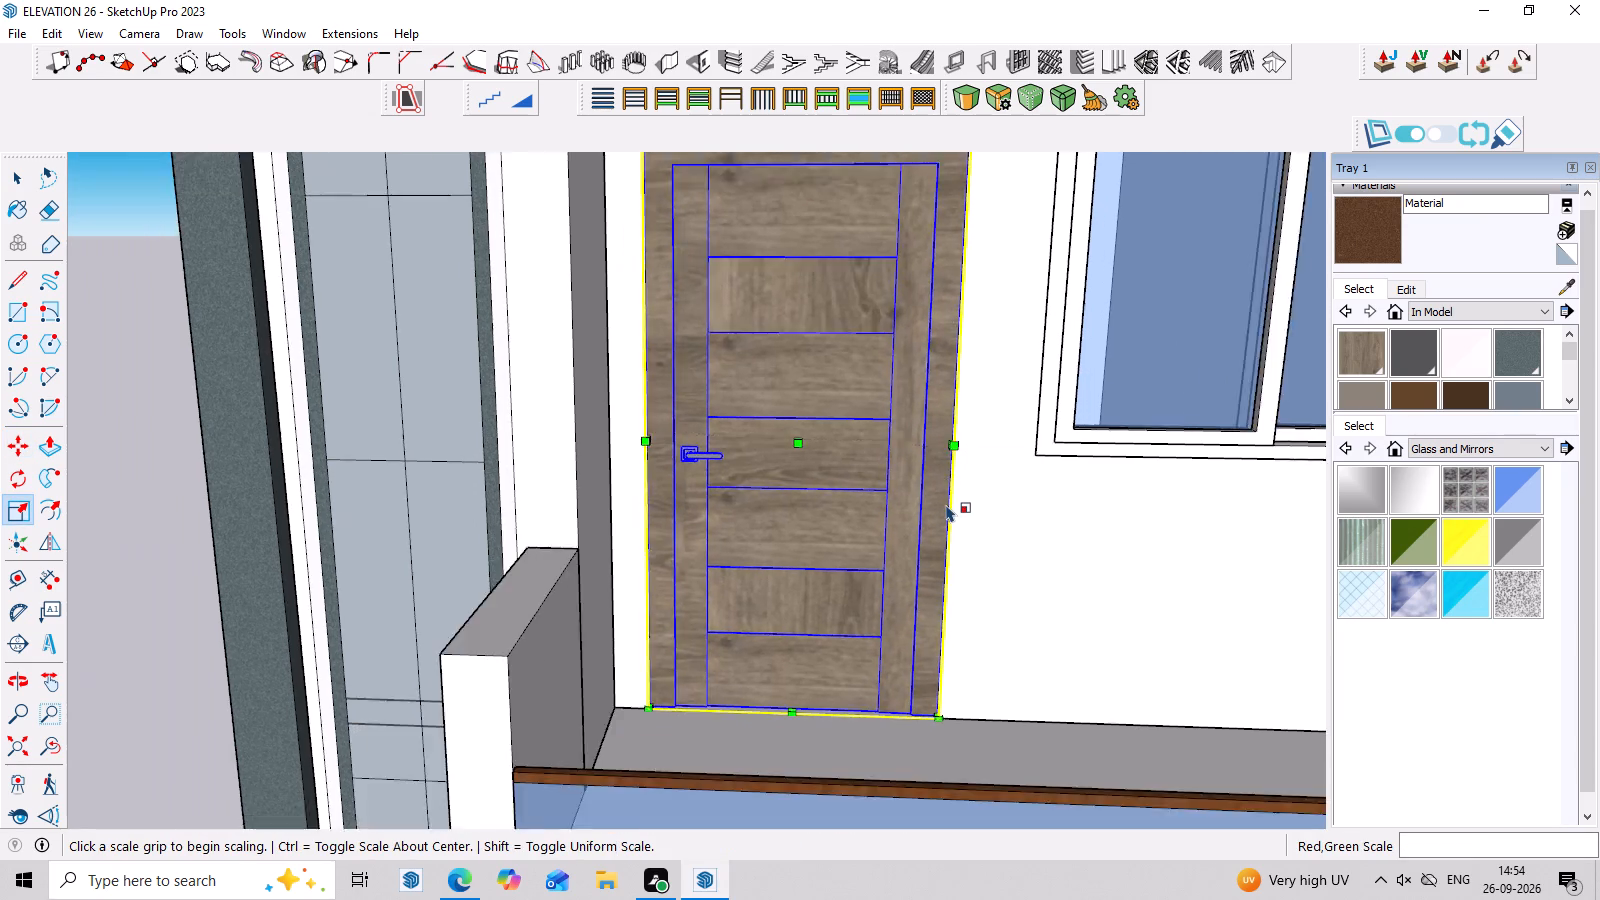
pyautogui.scroll(-3, 946, 508)
pyautogui.scroll(6, 838, 229)
pyautogui.scroll(2, 877, 305)
pyautogui.moveTo(877, 305); pyautogui.dragTo(877, 340, button='middle')
pyautogui.scroll(3, 873, 319)
pyautogui.click(861, 271)
pyautogui.click(863, 254)
pyautogui.scroll(-2, 869, 317)
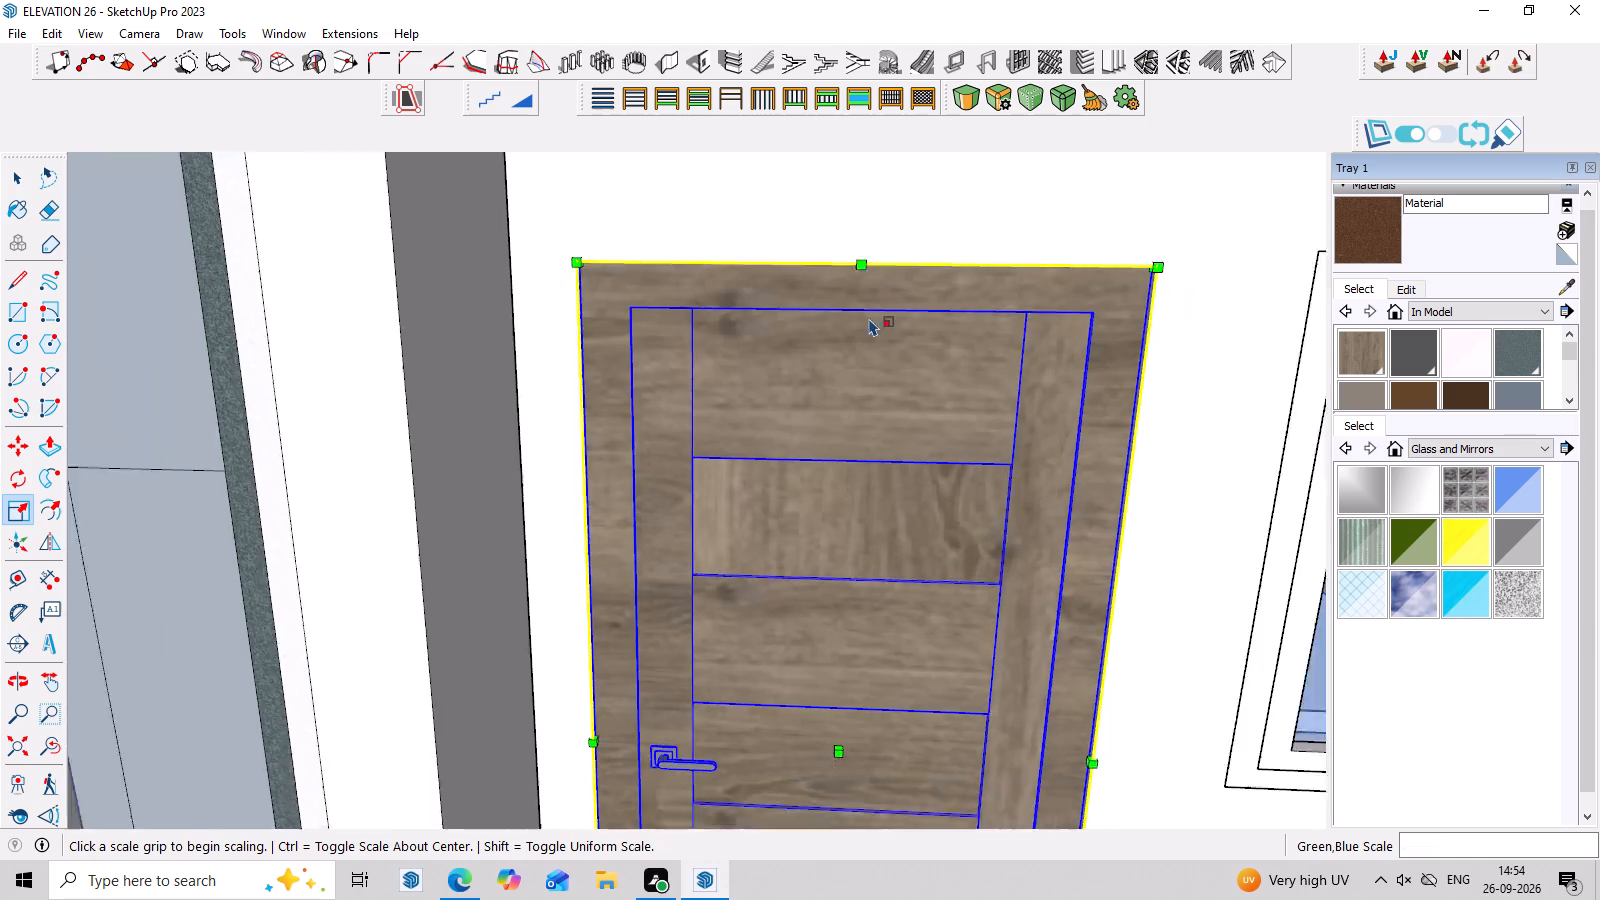
pyautogui.scroll(-20, 869, 318)
pyautogui.scroll(-2, 869, 318)
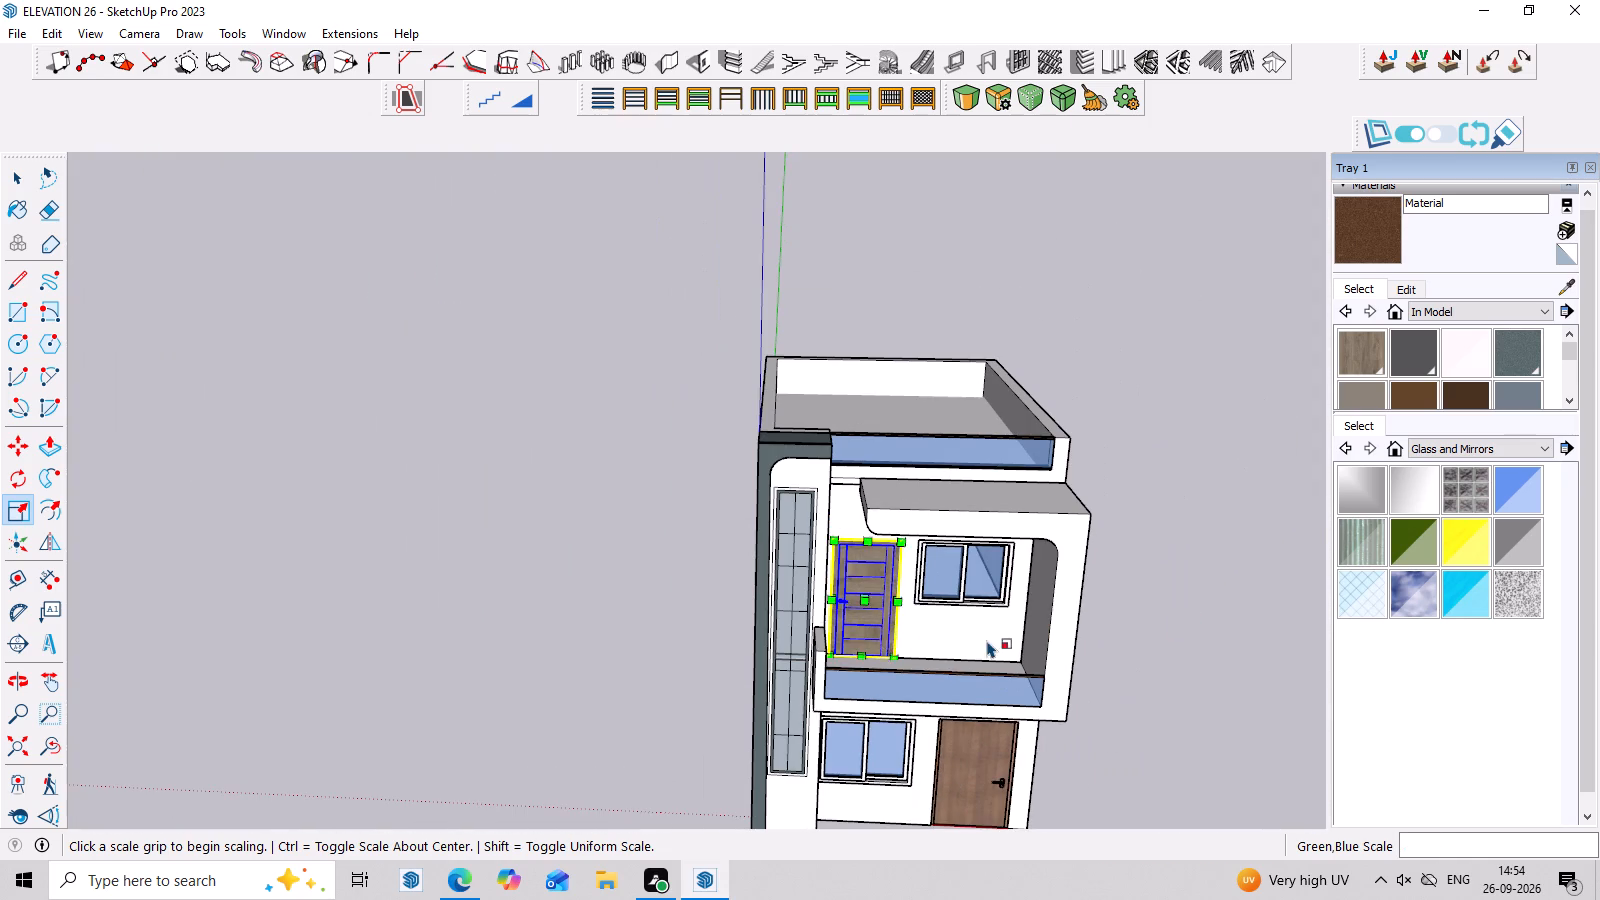
pyautogui.press('Escape')
pyautogui.press('space')
# Examine the house facade from the front, above and the side, checking the fitted doors, windows and balcony.
pyautogui.scroll(6, 1202, 525)
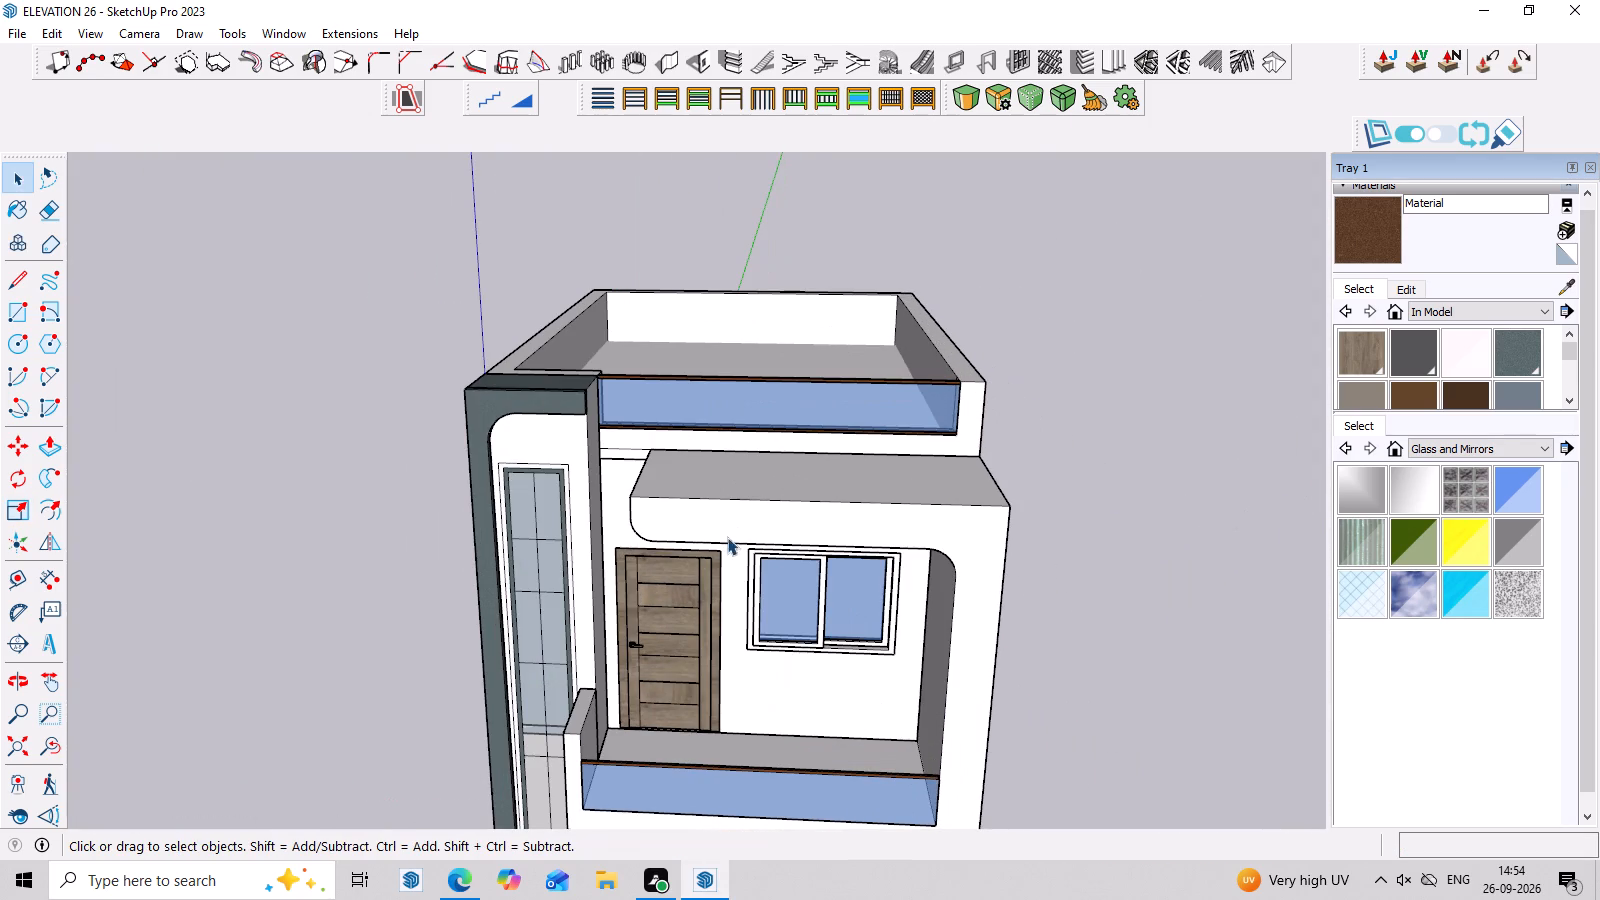
pyautogui.scroll(-6, 942, 446)
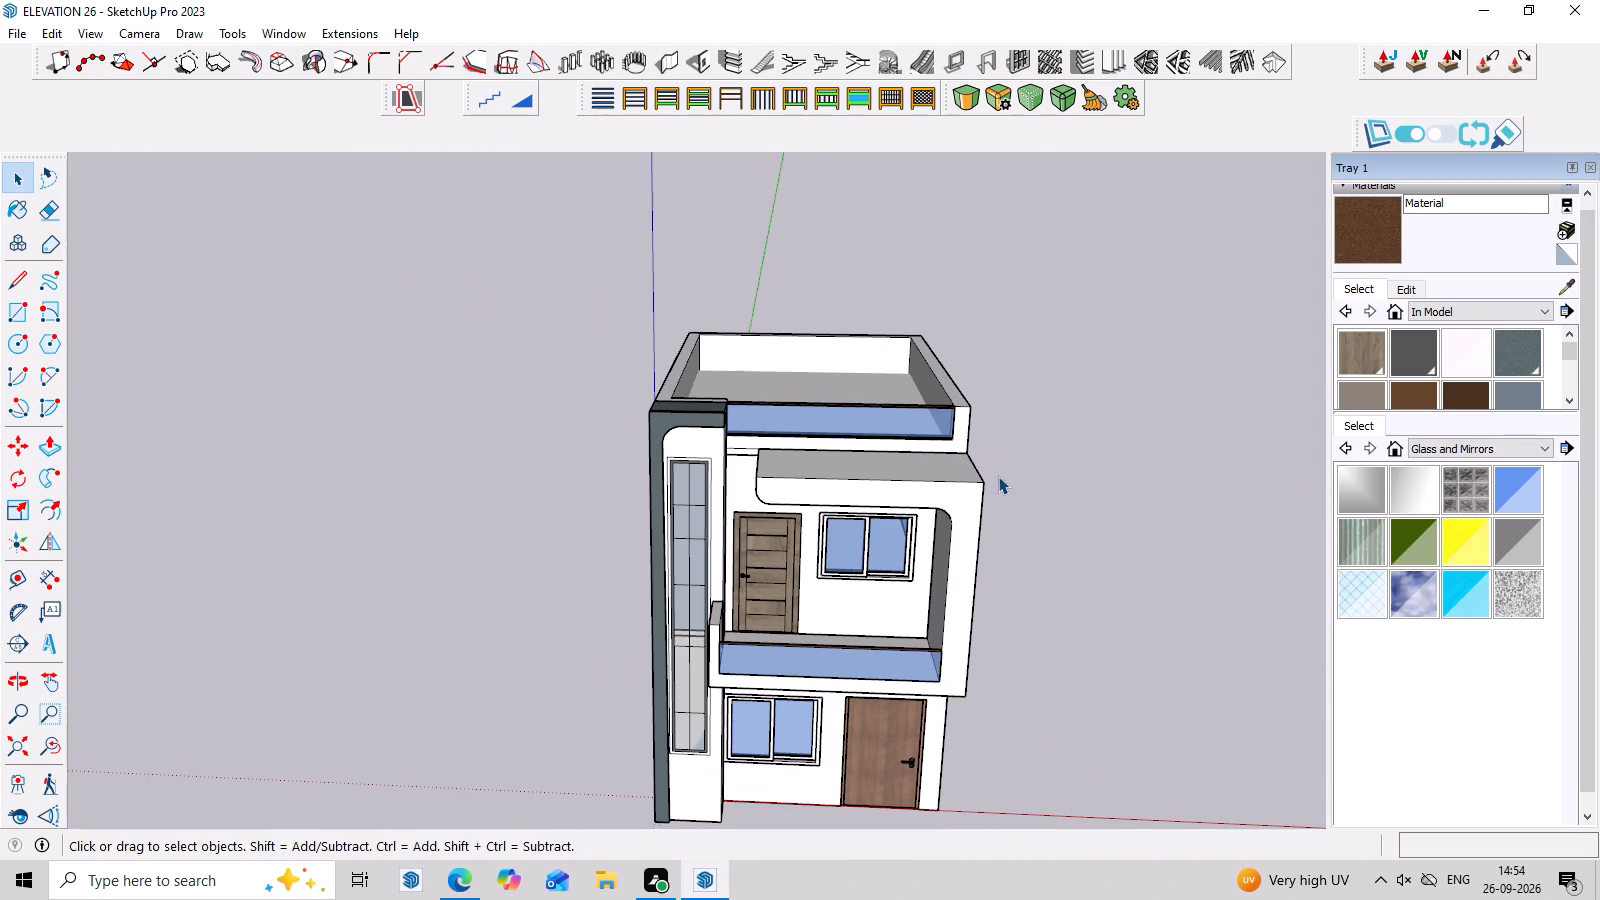
pyautogui.moveTo(1068, 591); pyautogui.dragTo(1093, 483, button='middle')
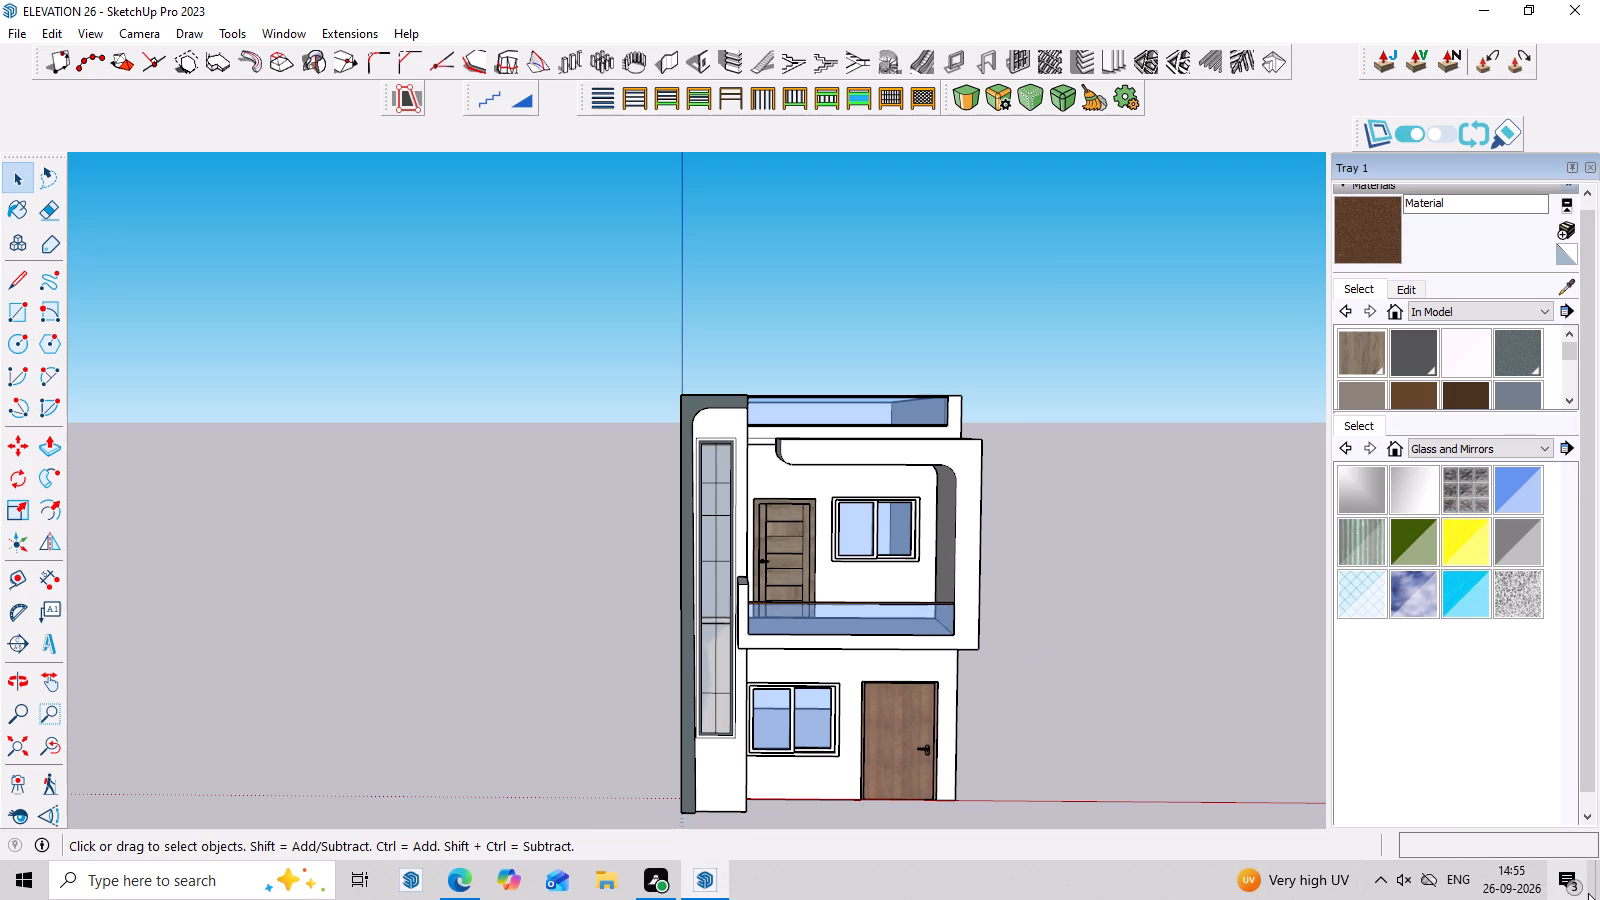
pyautogui.click(1110, 536)
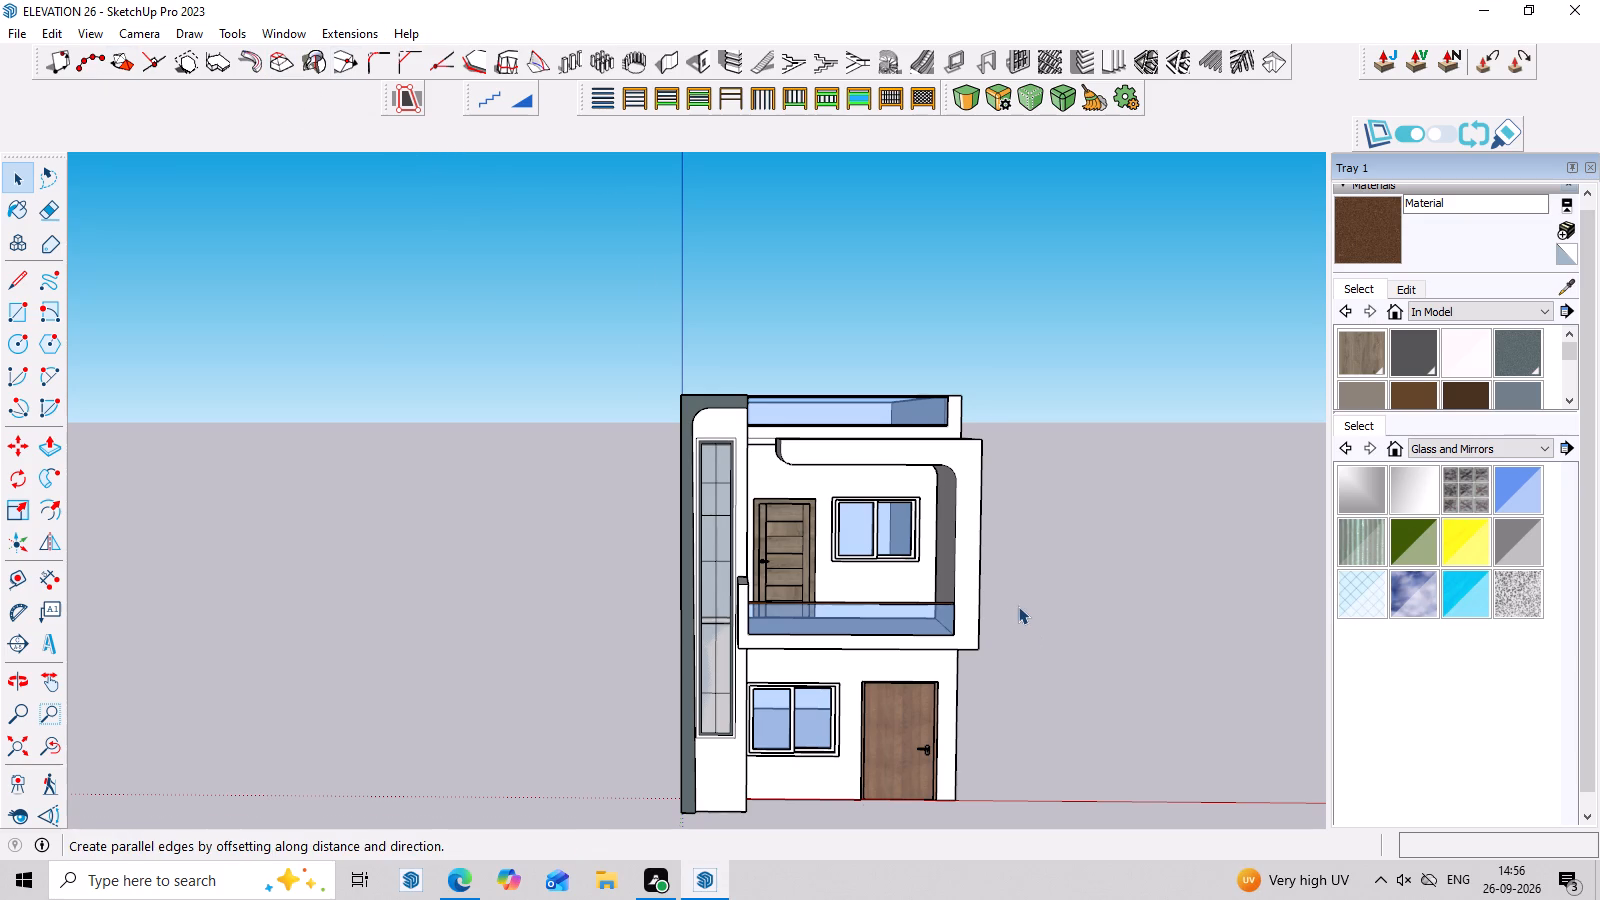
pyautogui.scroll(7, 1011, 594)
pyautogui.moveTo(1017, 559); pyautogui.dragTo(999, 669, button='middle')
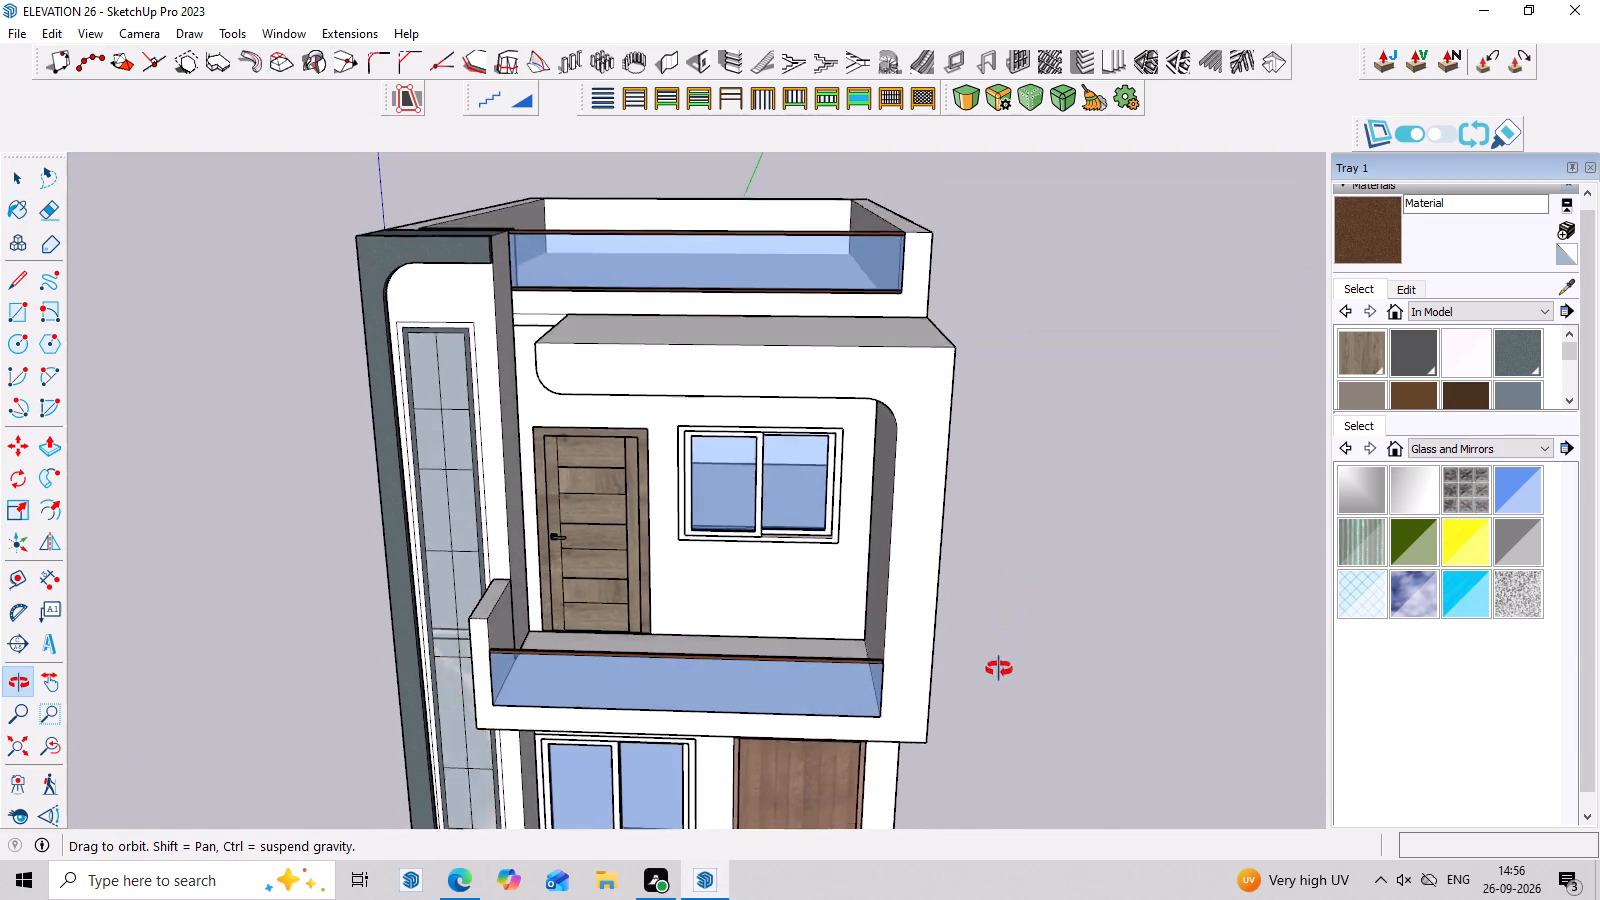
pyautogui.moveTo(999, 669); pyautogui.dragTo(999, 670, button='middle')
pyautogui.scroll(4, 999, 670)
pyautogui.scroll(-6, 1545, 514)
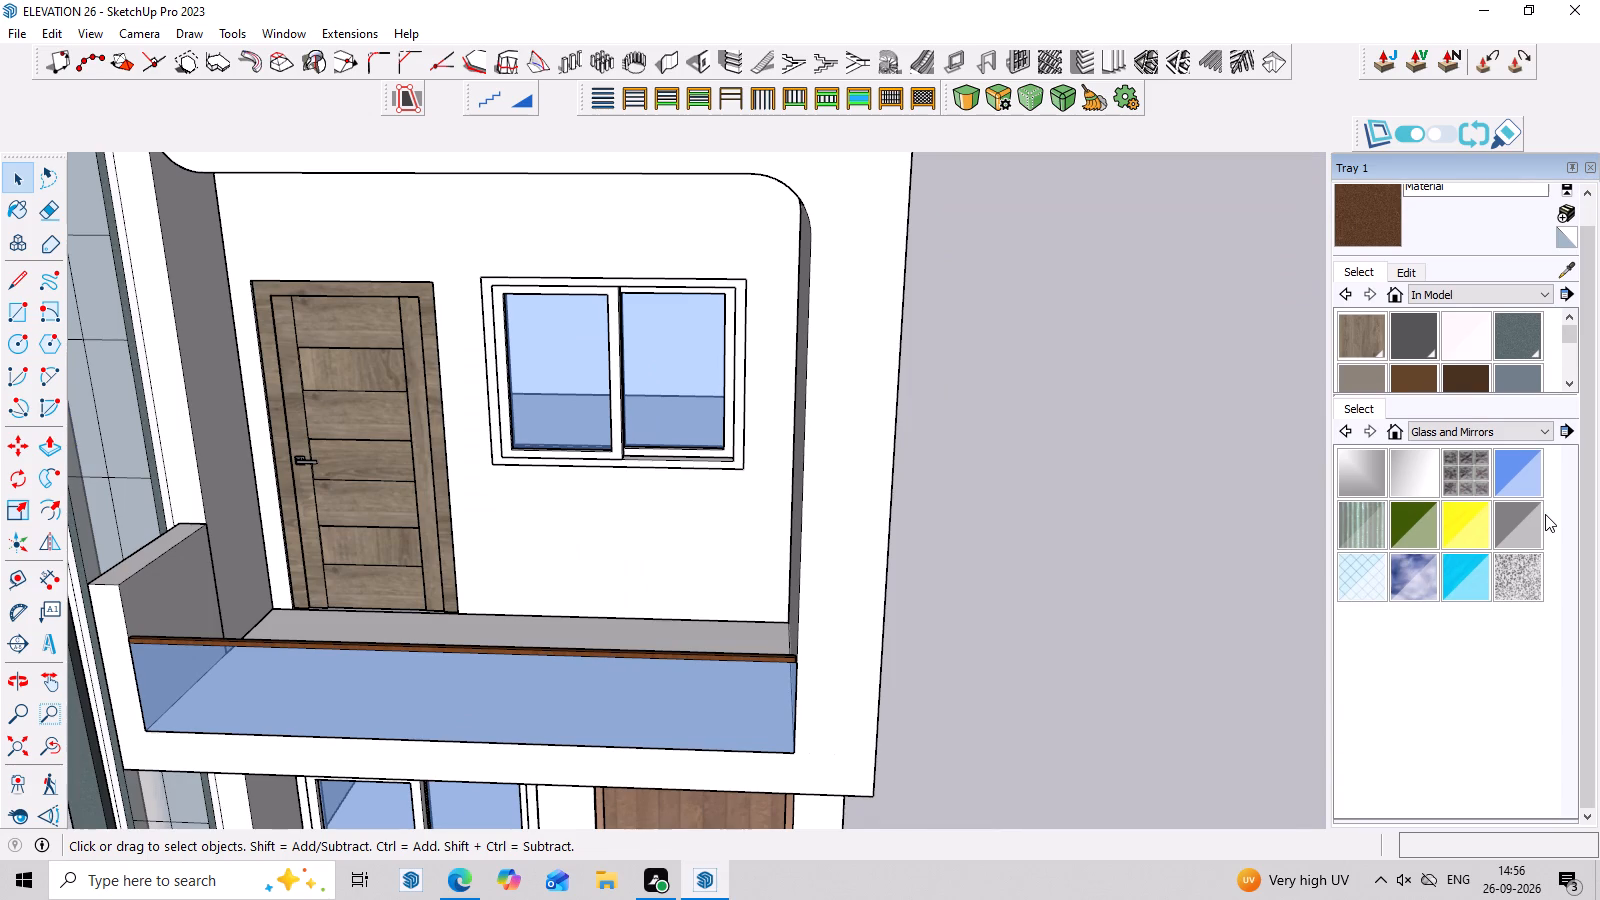
pyautogui.scroll(-4, 1545, 514)
pyautogui.moveTo(1358, 541); pyautogui.dragTo(1436, 512, button='middle')
pyautogui.scroll(-3, 1282, 529)
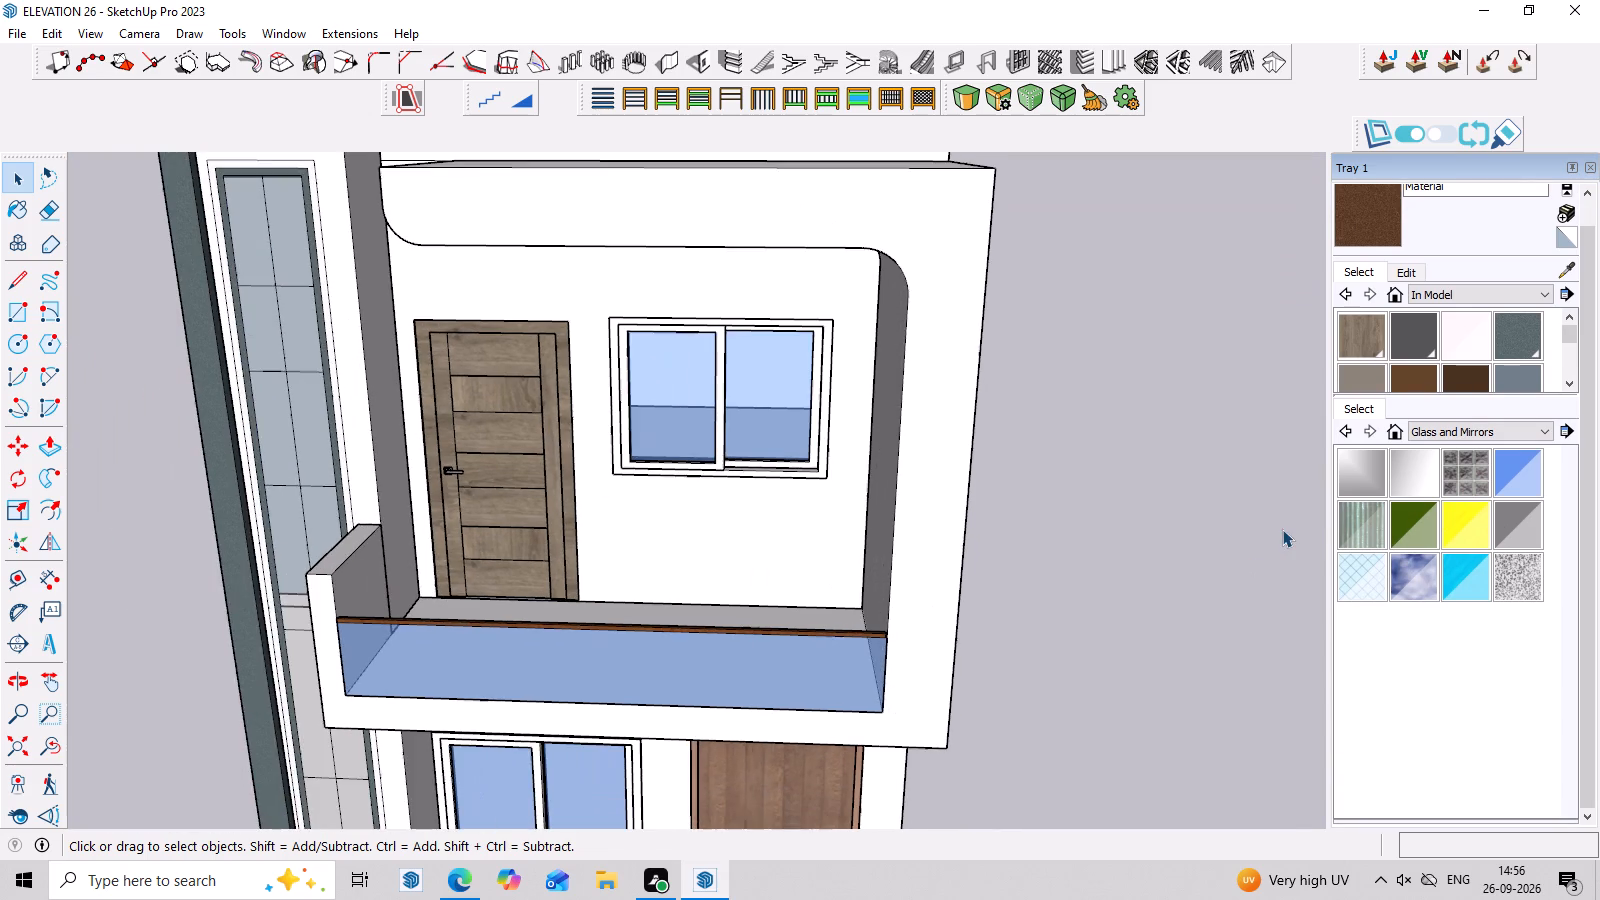
pyautogui.moveTo(1320, 524); pyautogui.dragTo(1418, 493, button='middle')
pyautogui.scroll(7, 670, 548)
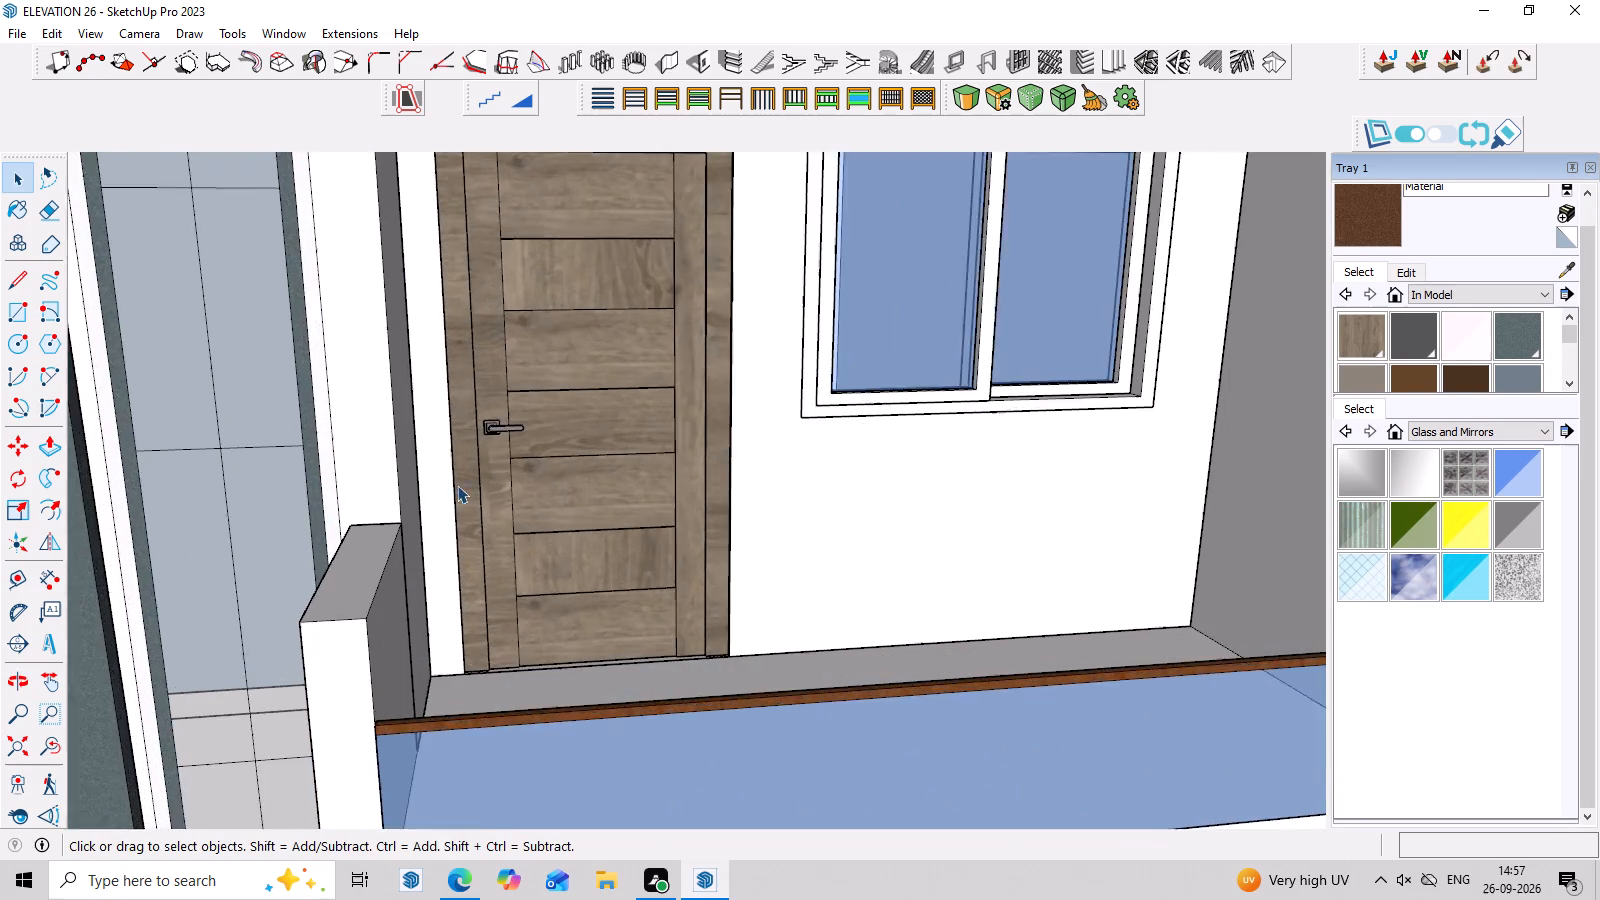
pyautogui.scroll(-12, 458, 485)
pyautogui.moveTo(526, 478); pyautogui.dragTo(684, 464, button='middle')
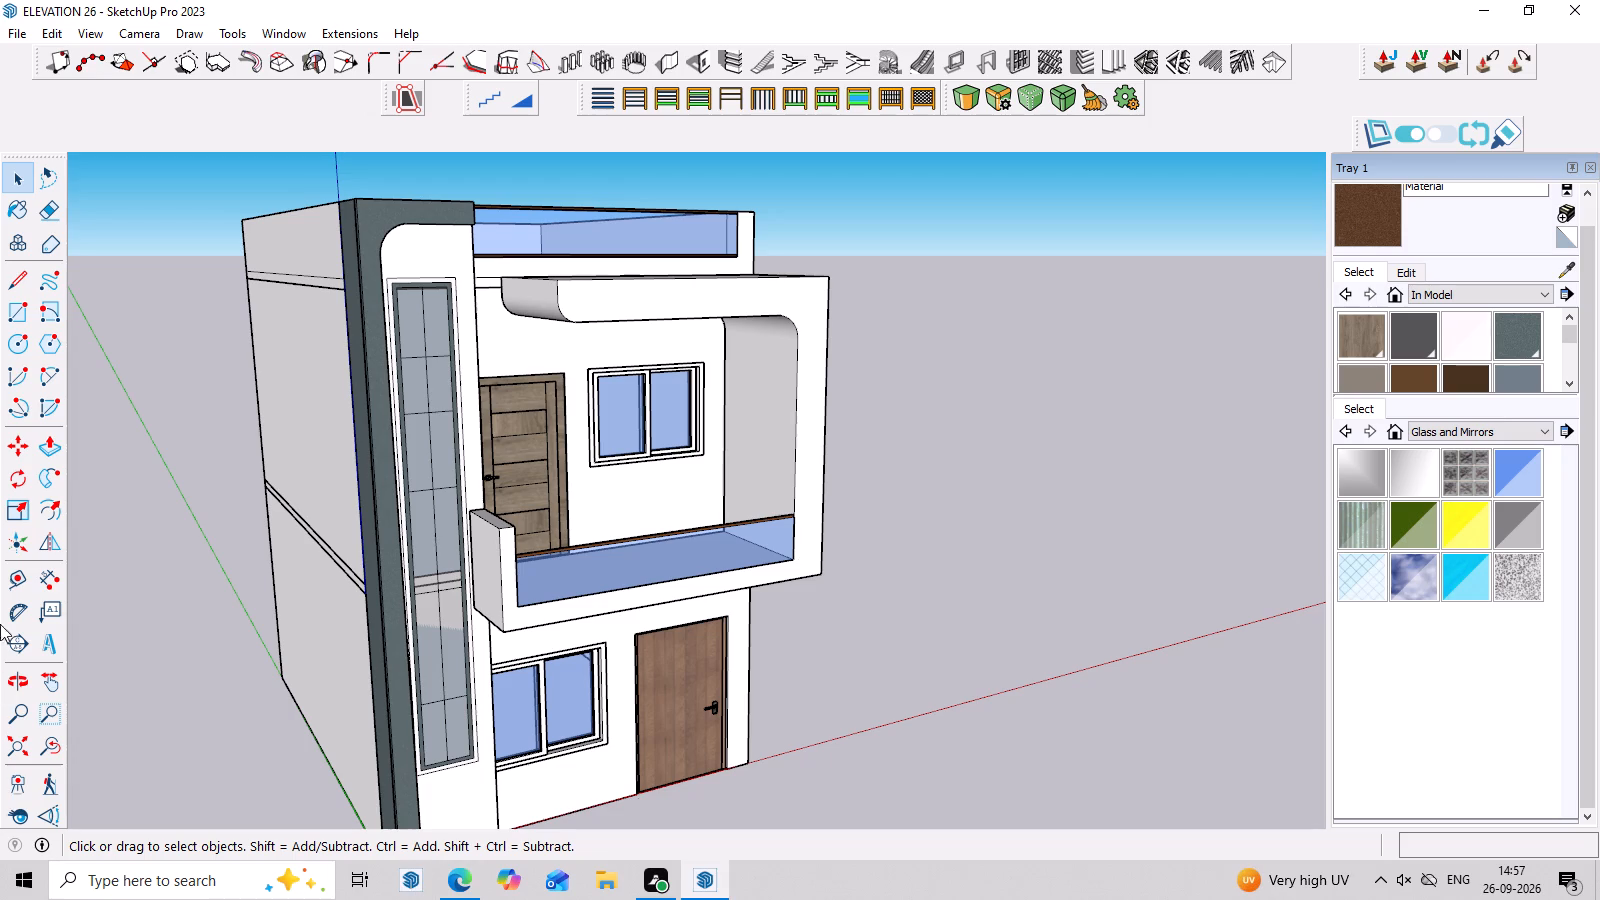
pyautogui.scroll(-7, 919, 209)
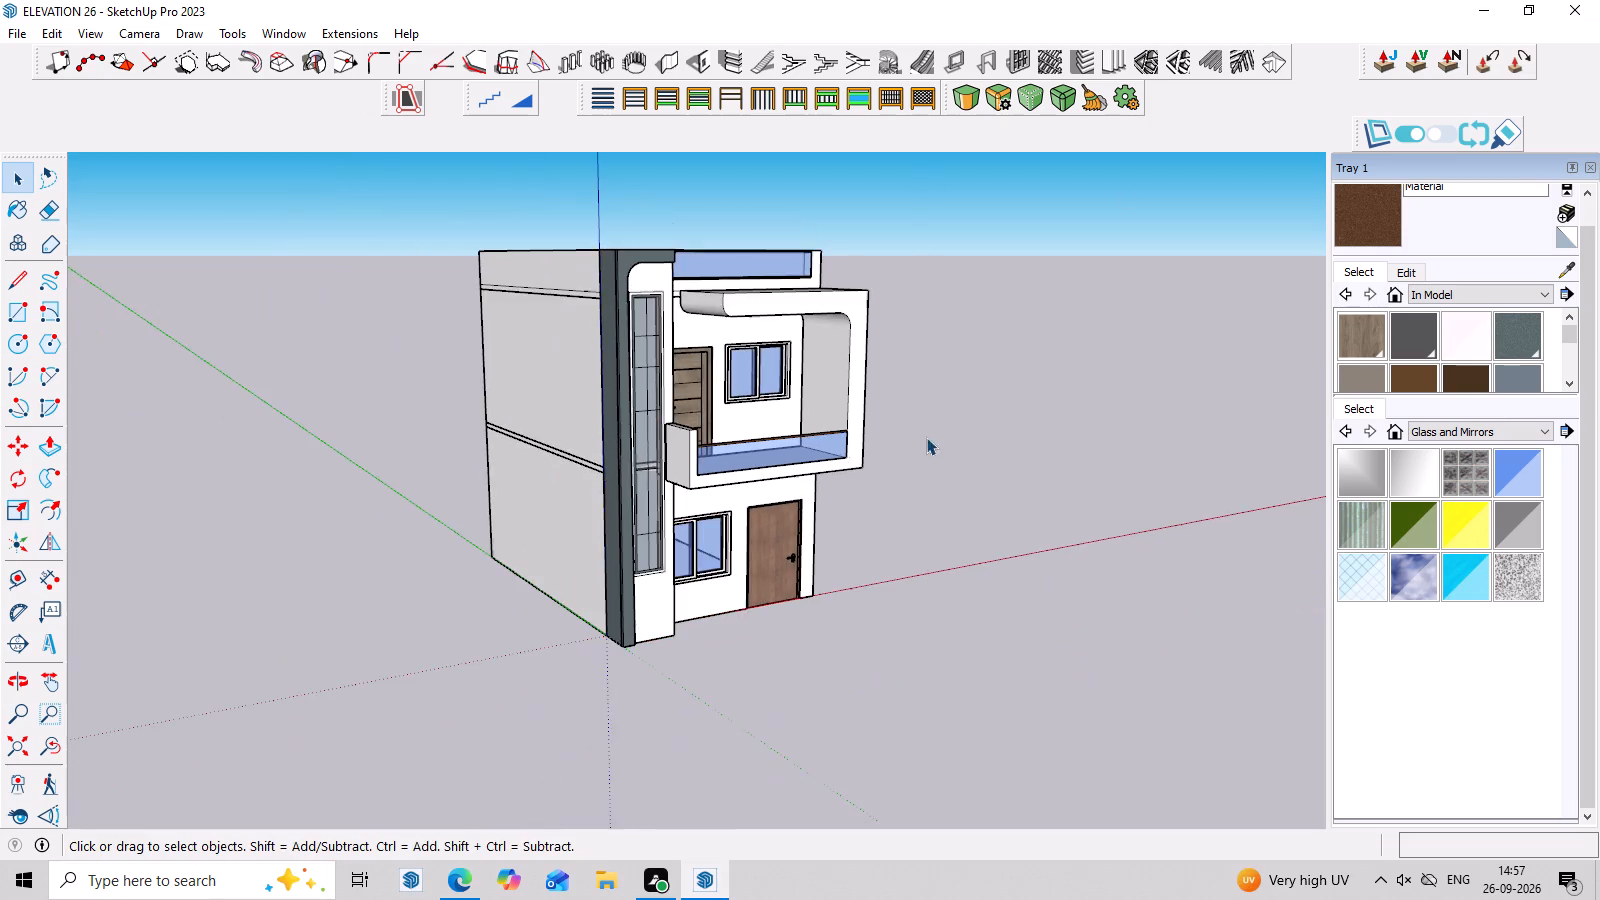
pyautogui.moveTo(1005, 438); pyautogui.dragTo(844, 480, button='middle')
pyautogui.scroll(-1, 838, 472)
pyautogui.scroll(7, 834, 439)
pyautogui.moveTo(956, 504); pyautogui.dragTo(953, 410, button='middle')
pyautogui.scroll(3, 953, 409)
pyautogui.scroll(-7, 953, 409)
pyautogui.moveTo(959, 435); pyautogui.dragTo(883, 469, button='middle')
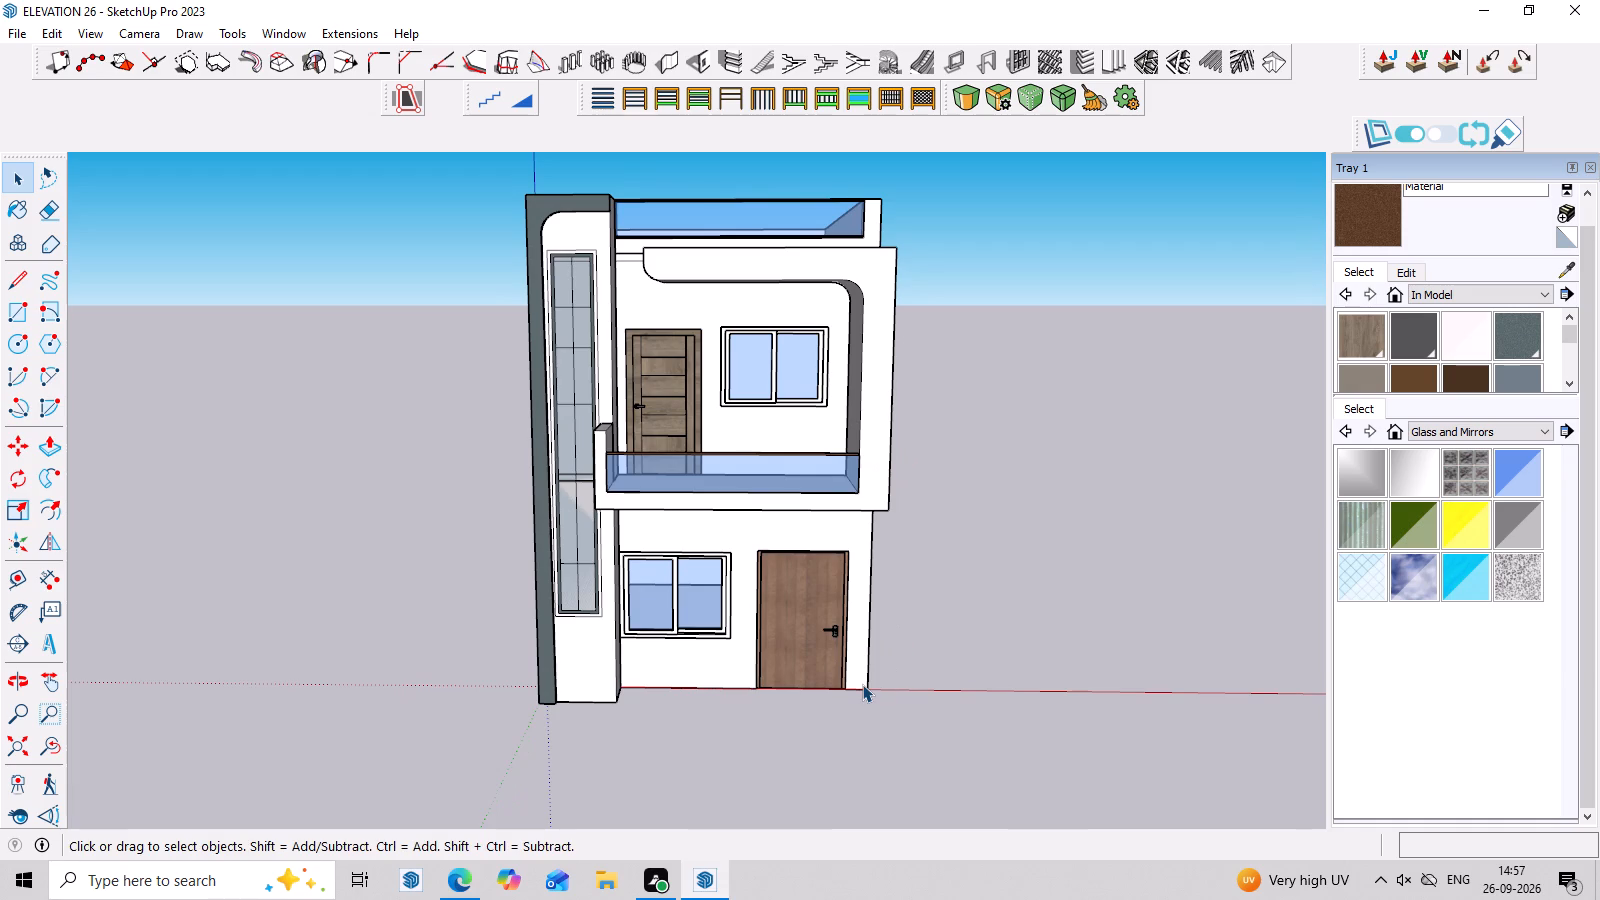
# Draw a narrow upright rectangle about 4' 9" tall on the ground-floor wall, along its free edge beside the door.
pyautogui.scroll(6, 862, 684)
pyautogui.moveTo(873, 682); pyautogui.dragTo(867, 737, button='middle')
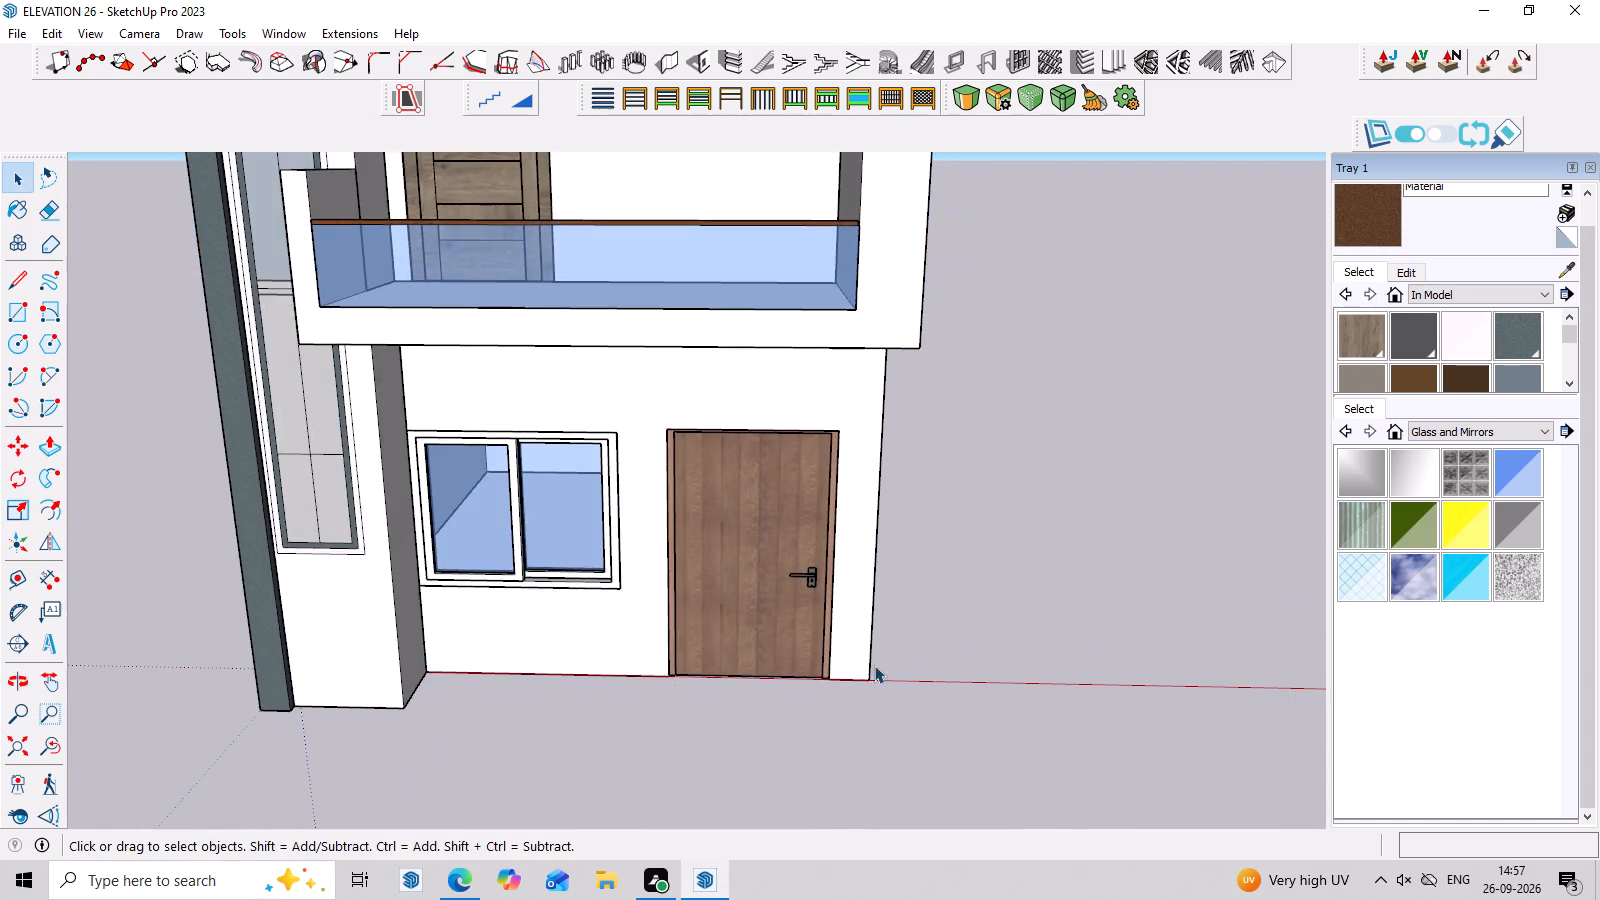
pyautogui.scroll(3, 874, 622)
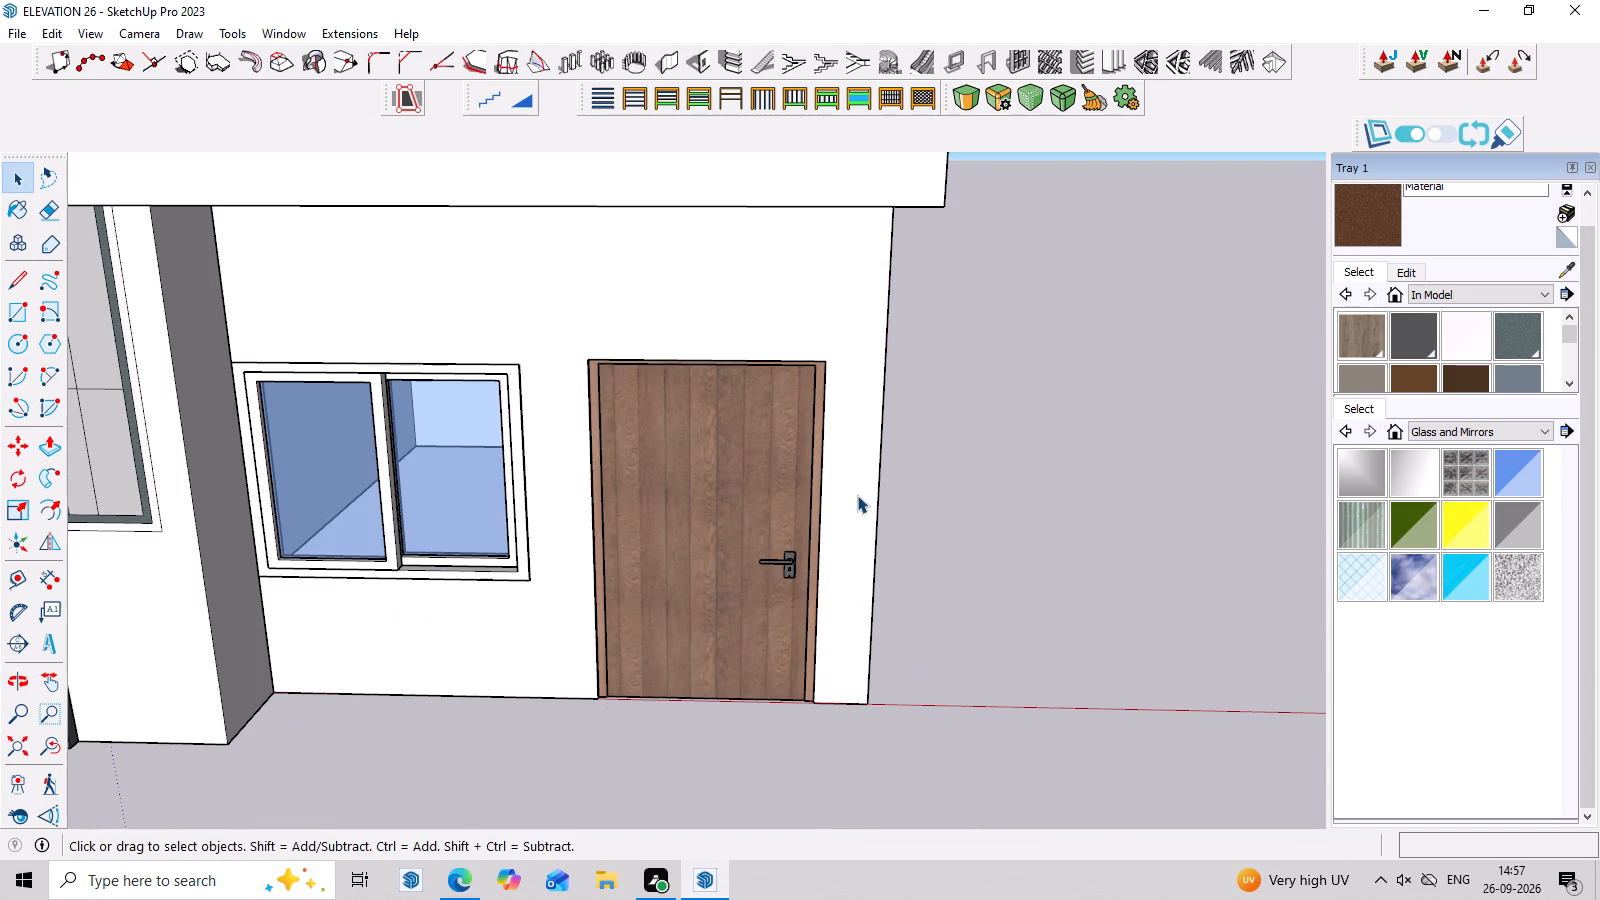
pyautogui.doubleClick(857, 495)
pyautogui.click(857, 495)
pyautogui.press('r')
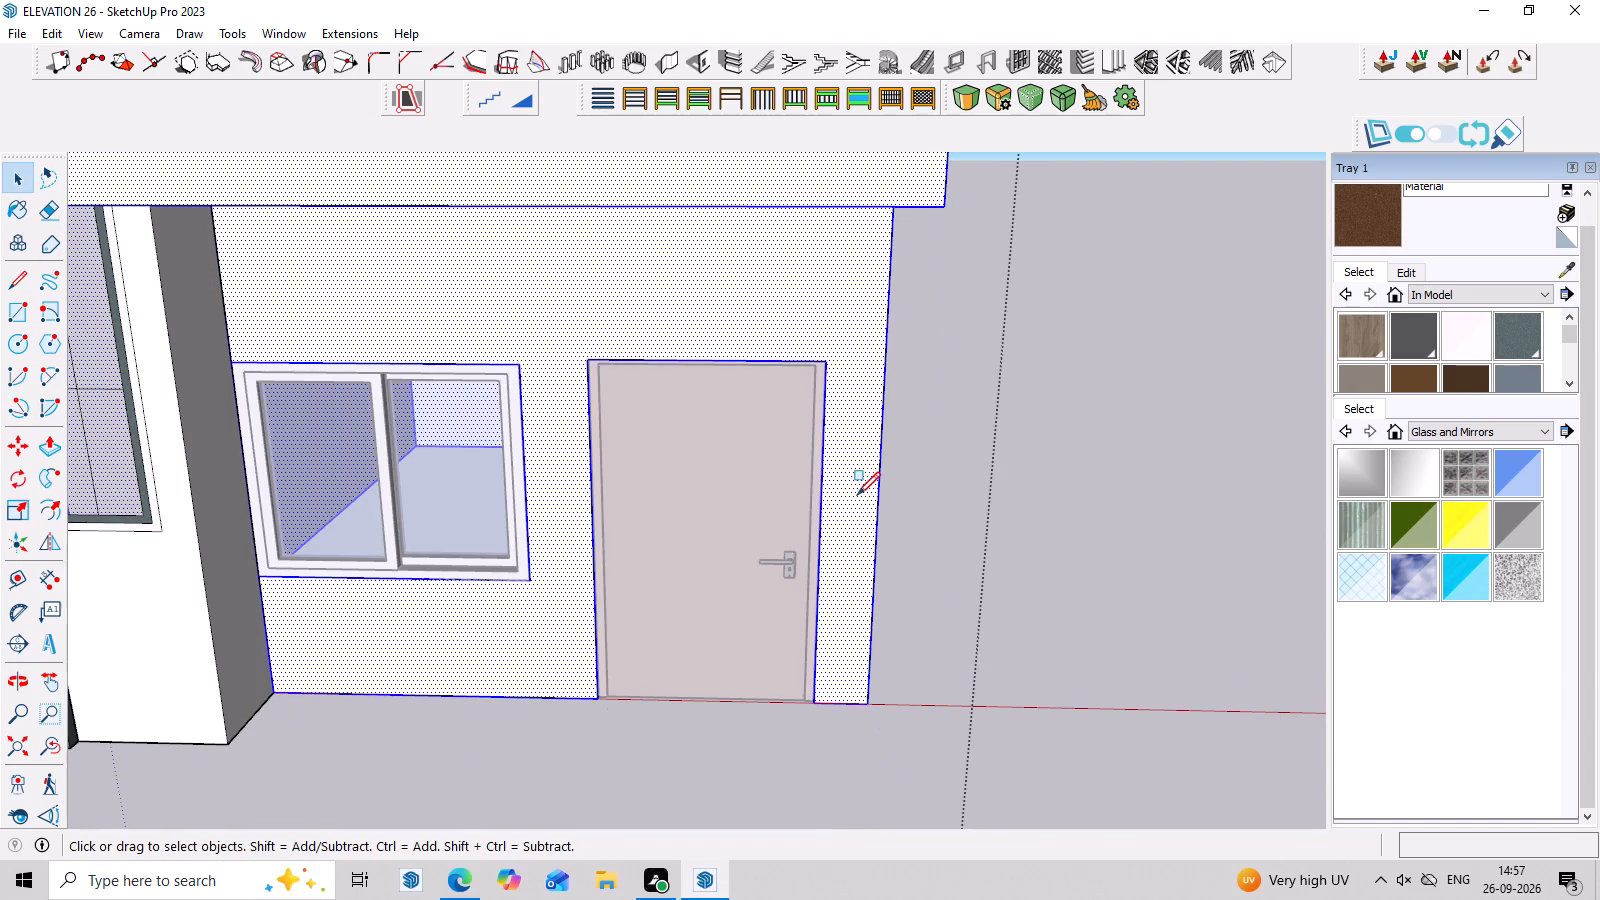
pyautogui.click(874, 469)
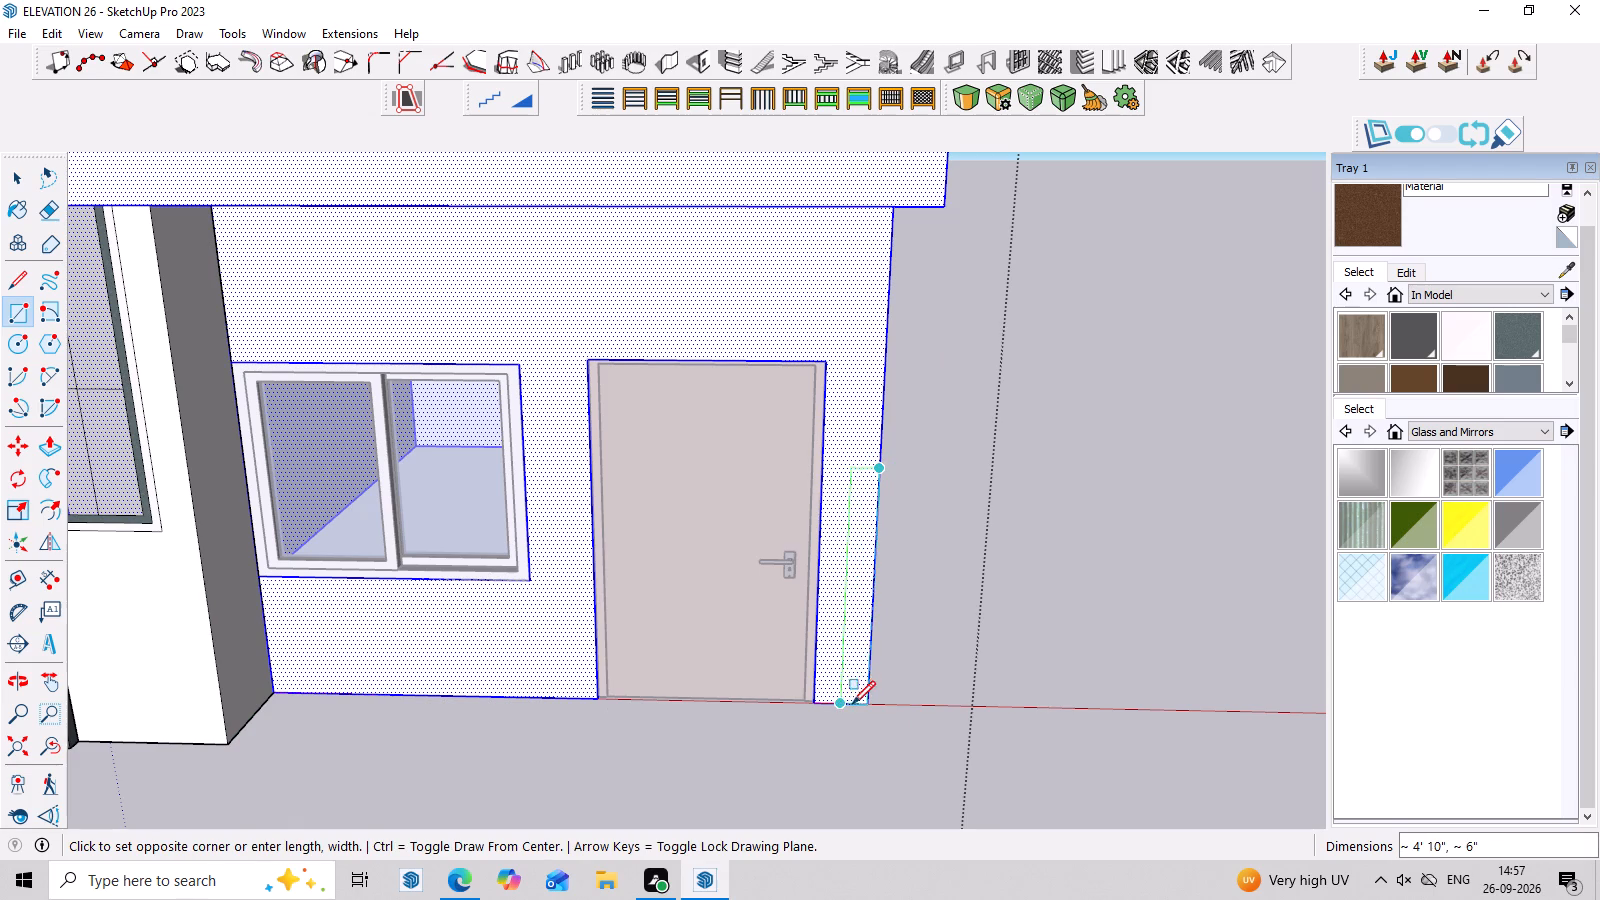
pyautogui.scroll(9, 840, 700)
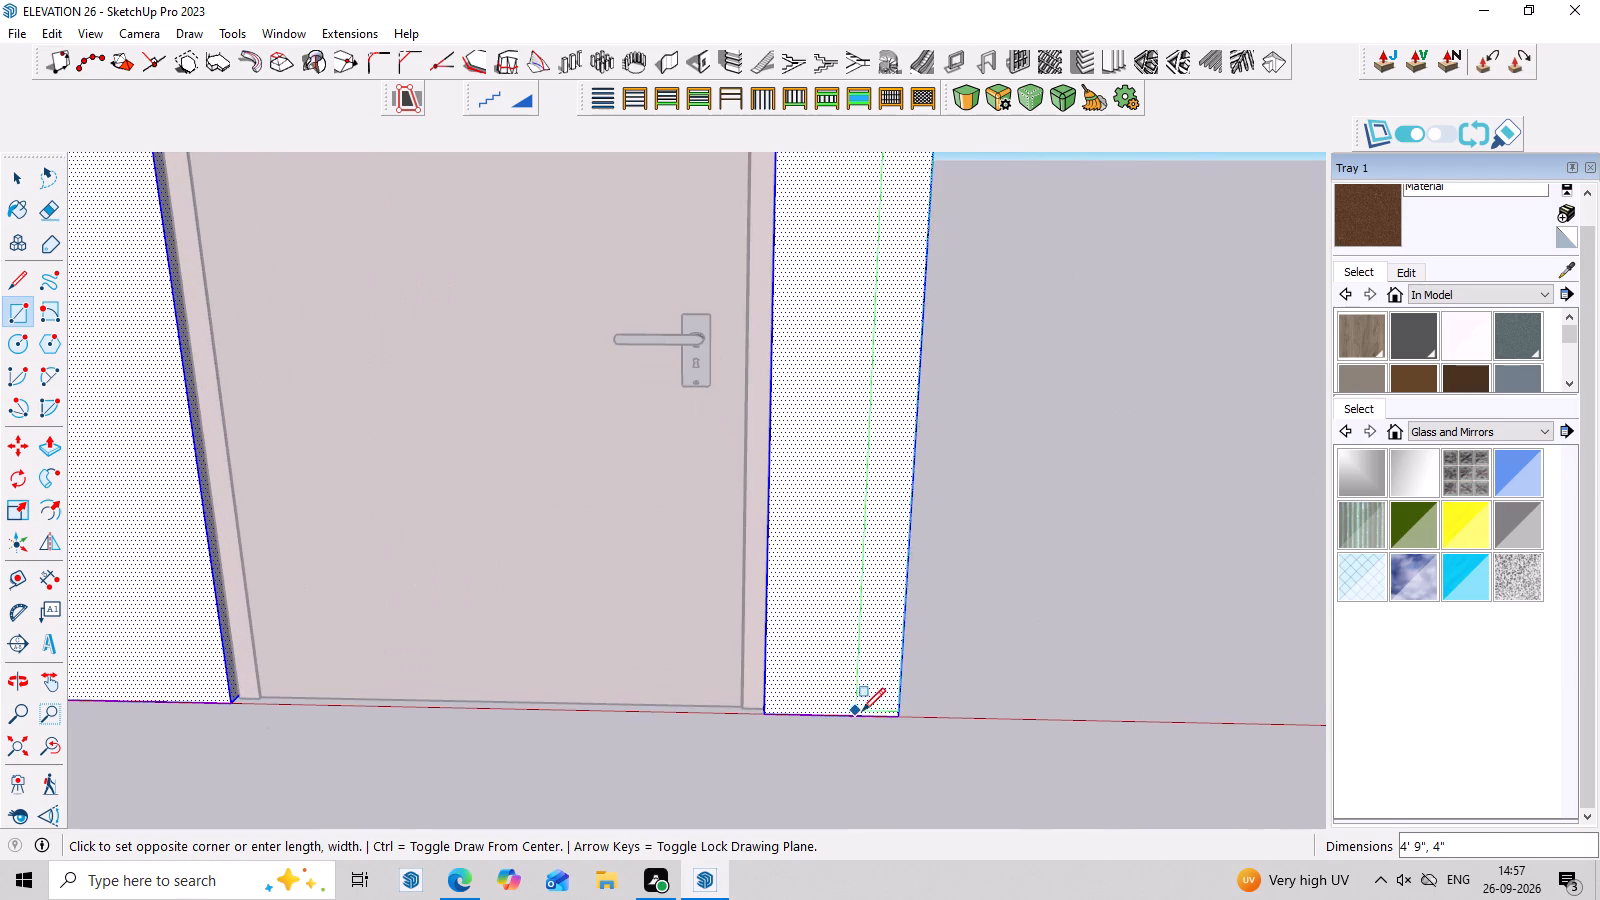
pyautogui.click(870, 713)
# Push/Pull the narrow strip beside the door outward about 3' 11" as a low side wall, and leave the group.
pyautogui.press('space')
pyautogui.click(893, 630)
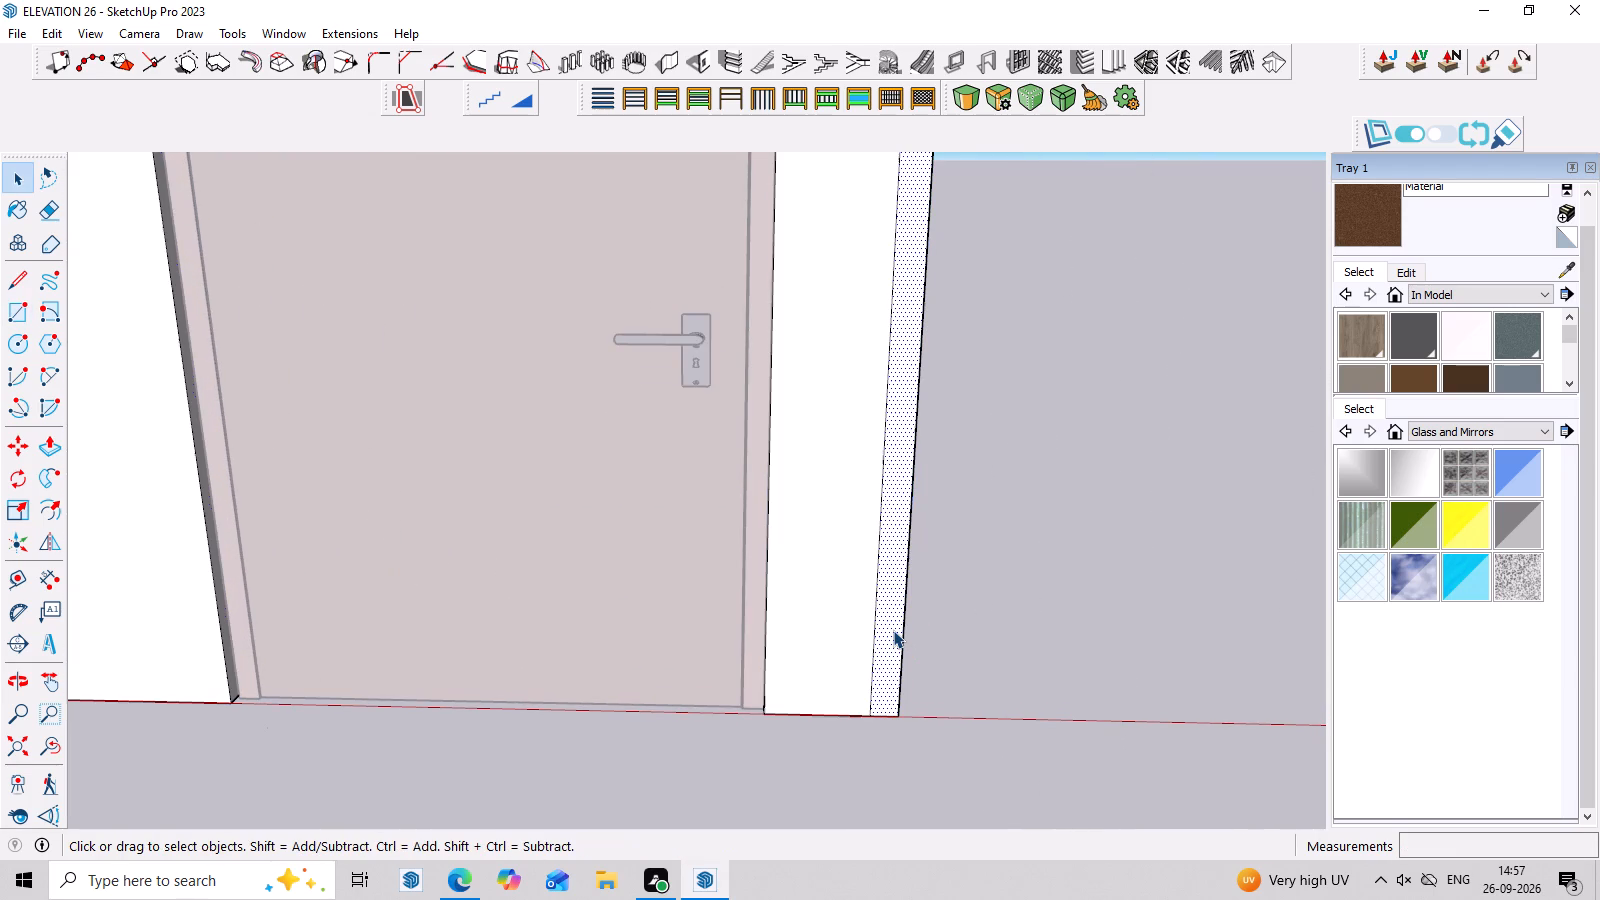
pyautogui.press('p')
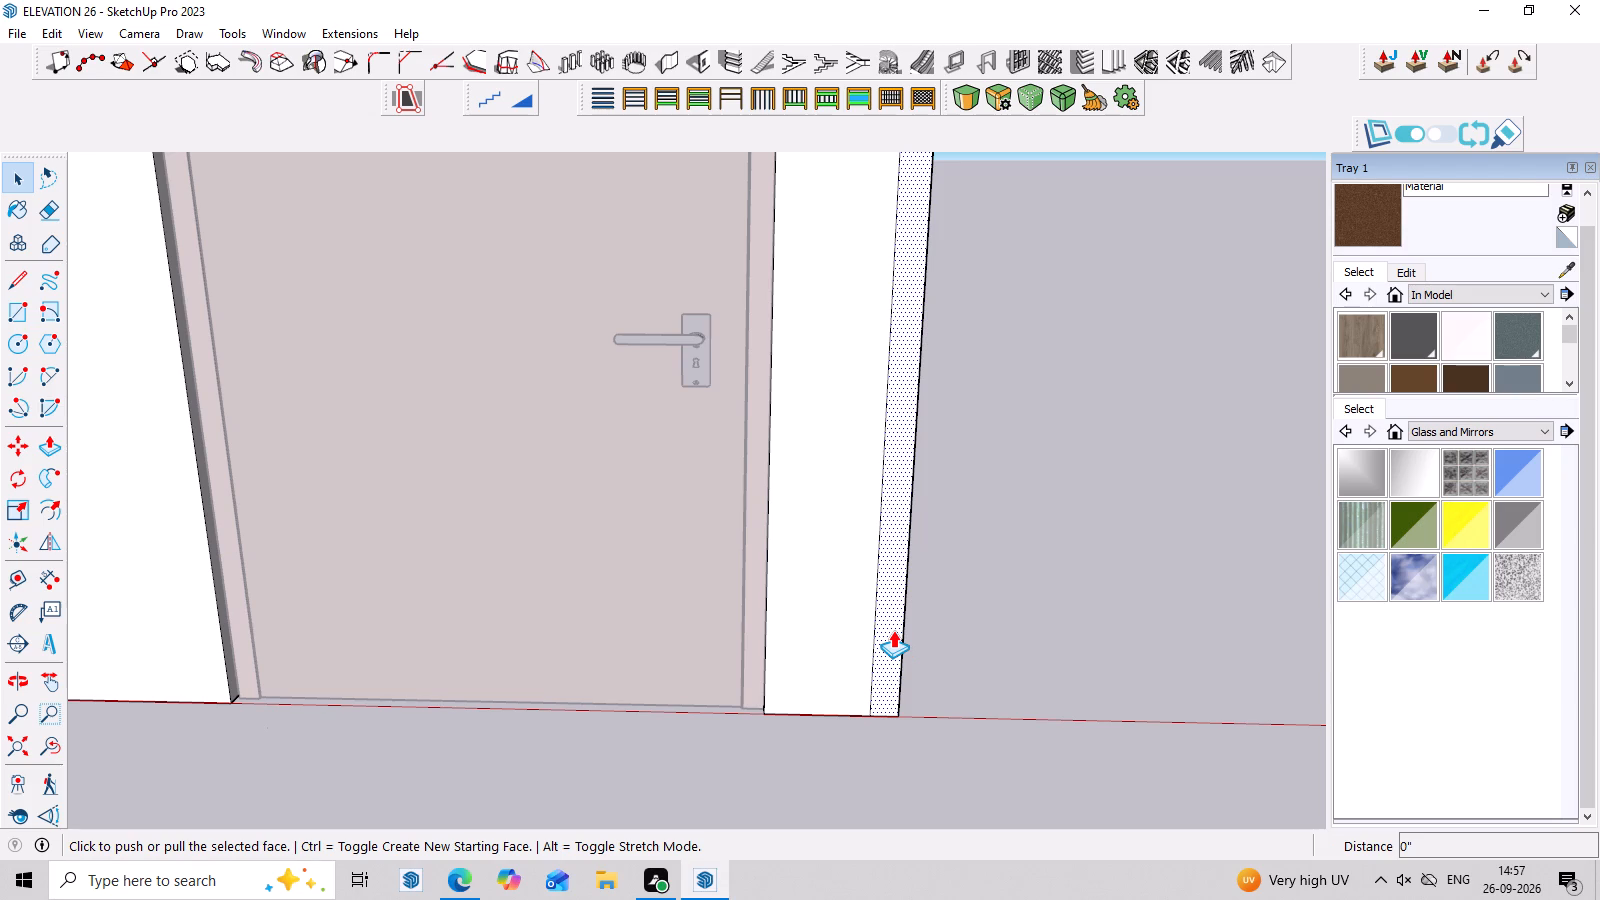
pyautogui.click(888, 628)
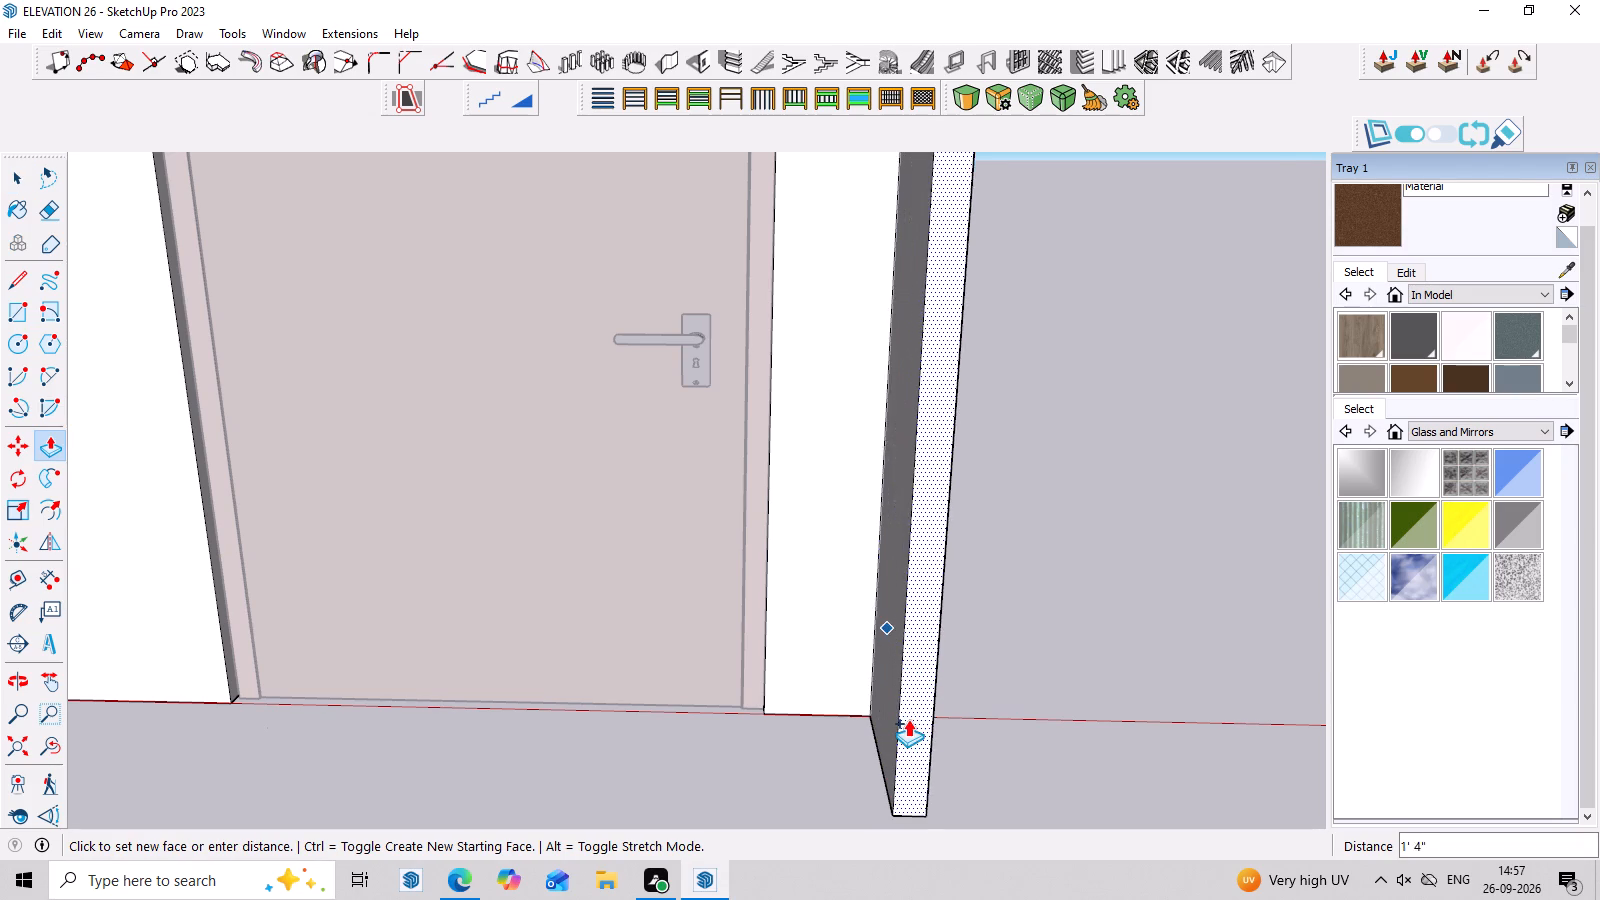
pyautogui.scroll(-20, 908, 719)
pyautogui.scroll(-1, 908, 719)
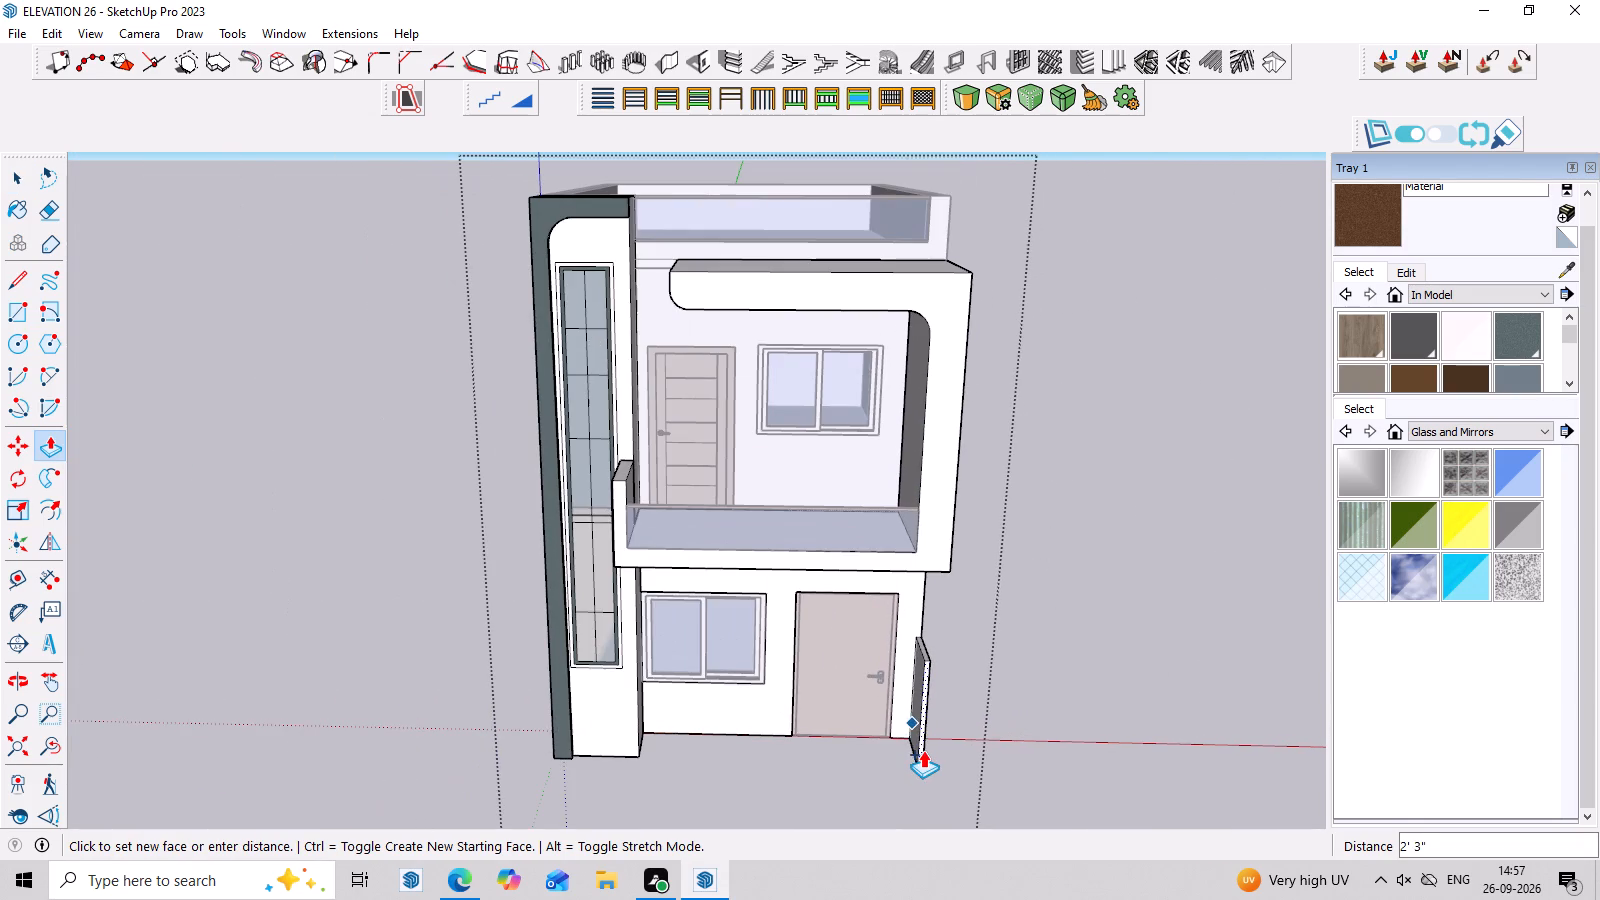
pyautogui.scroll(-3, 929, 785)
pyautogui.moveTo(930, 775); pyautogui.dragTo(674, 728, button='middle')
pyautogui.moveTo(785, 734); pyautogui.dragTo(1170, 724, button='middle')
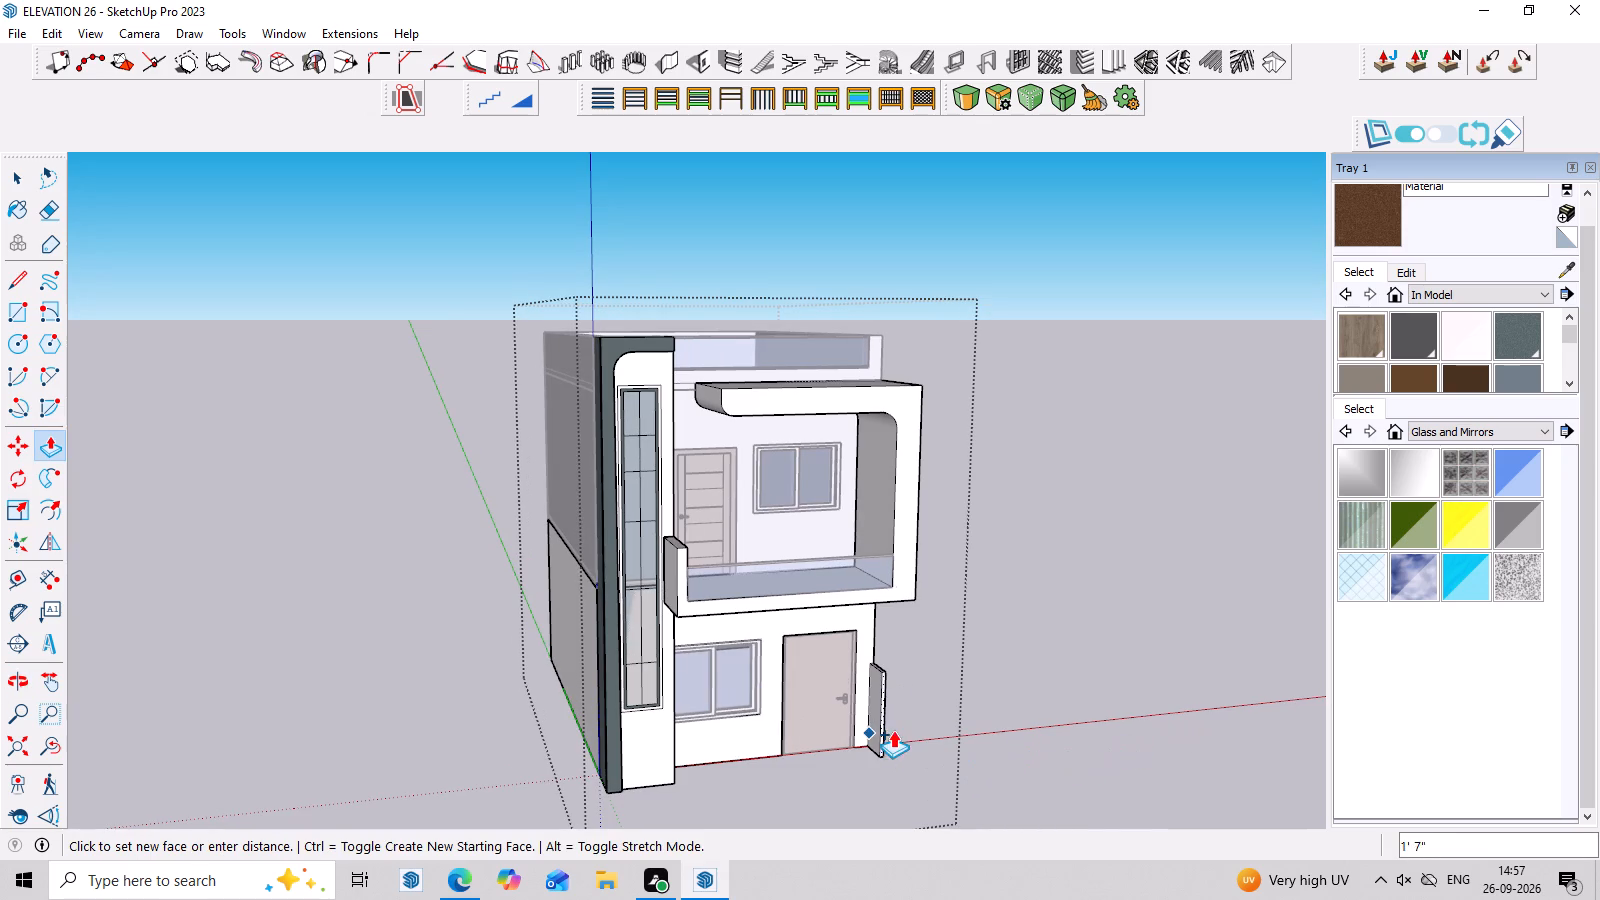
pyautogui.click(906, 755)
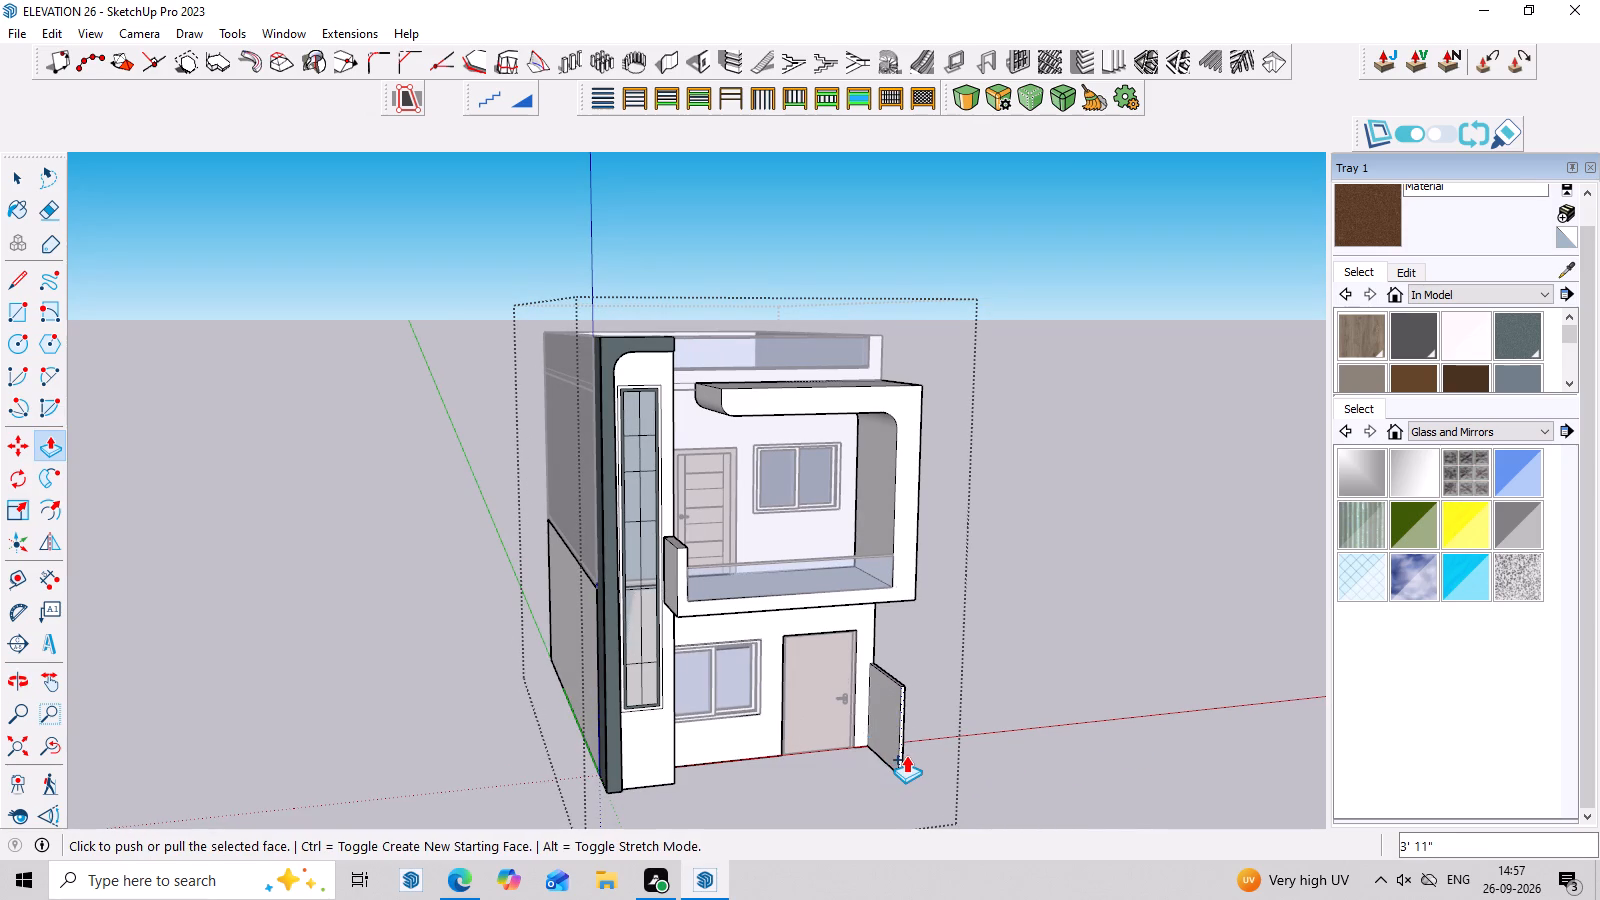
pyautogui.moveTo(1137, 781); pyautogui.dragTo(701, 718, button='middle')
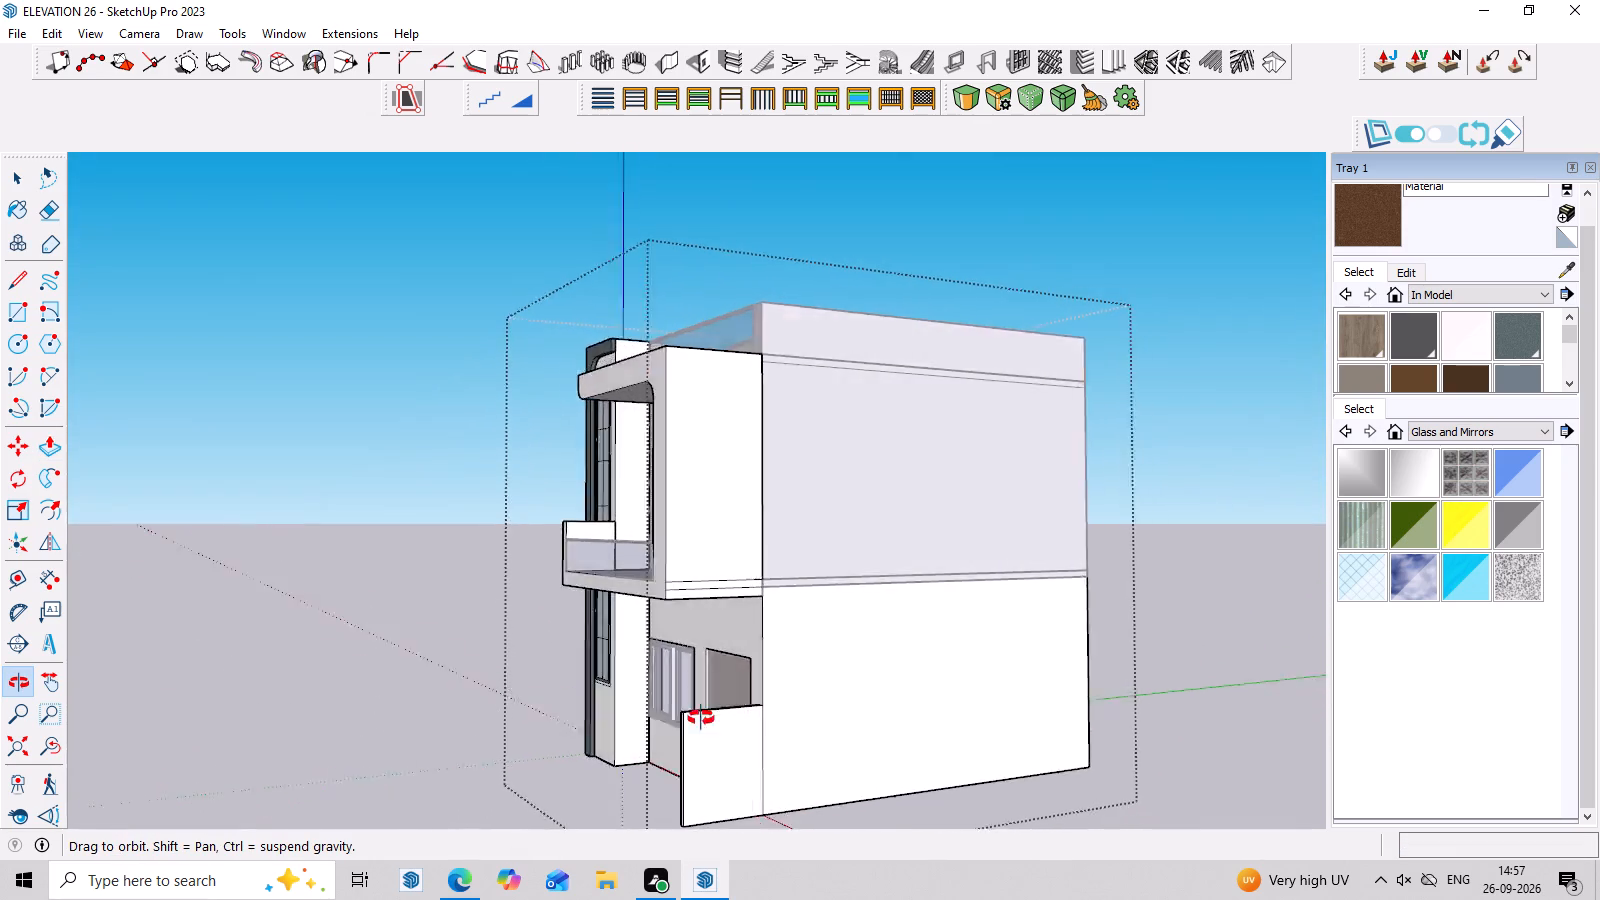
pyautogui.moveTo(701, 718); pyautogui.dragTo(1063, 613, button='middle')
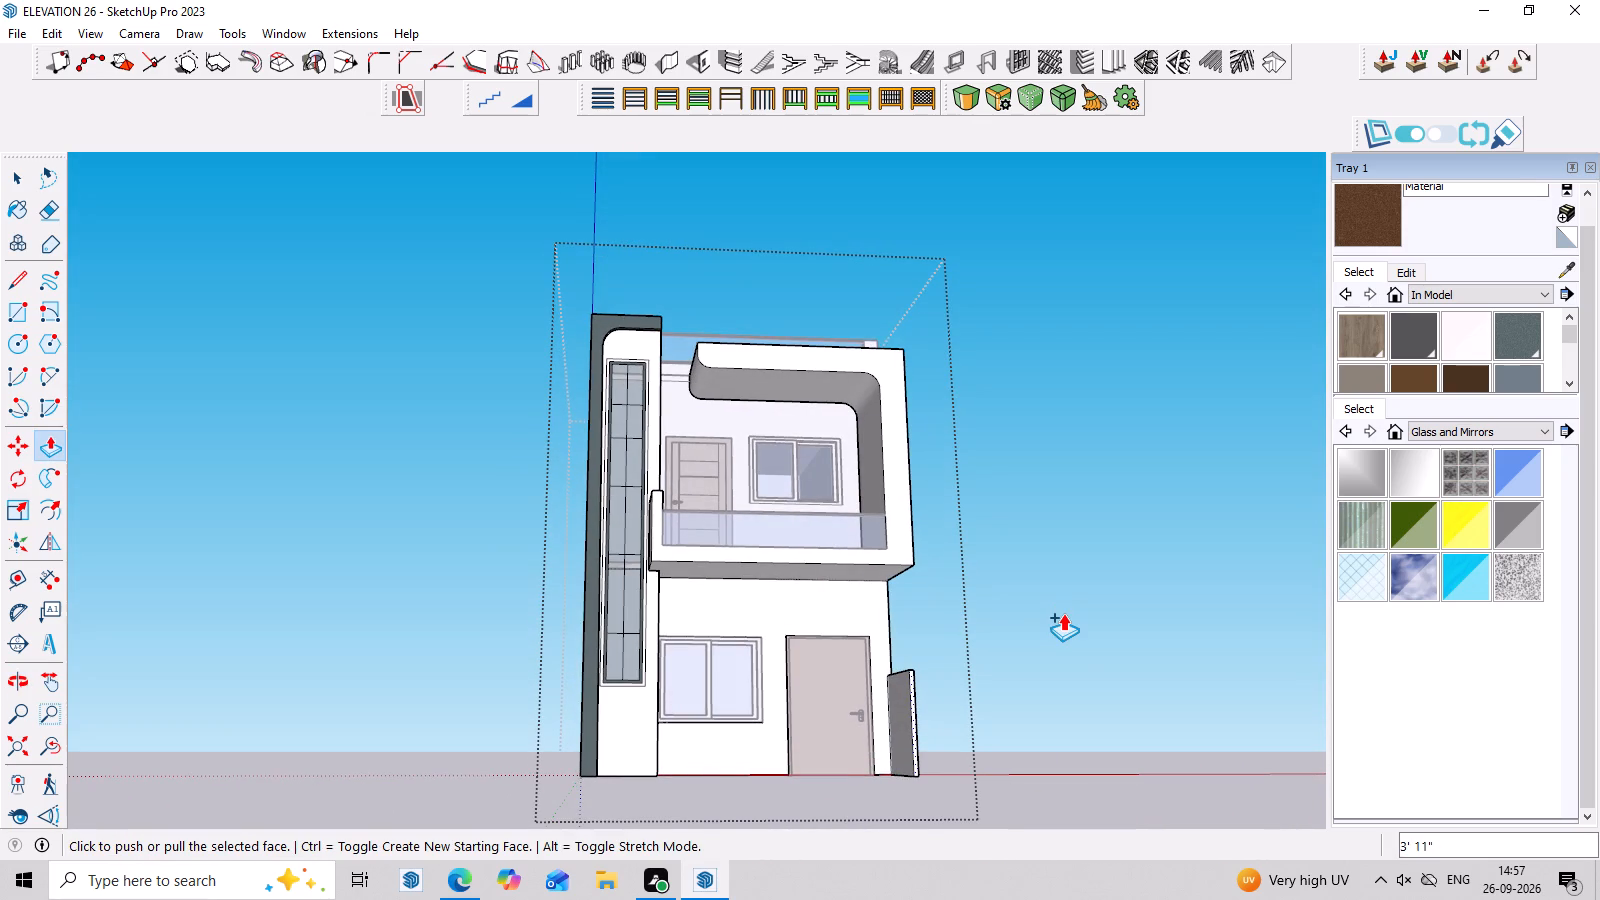
pyautogui.press('Escape')
pyautogui.moveTo(1070, 689); pyautogui.dragTo(1272, 650, button='middle')
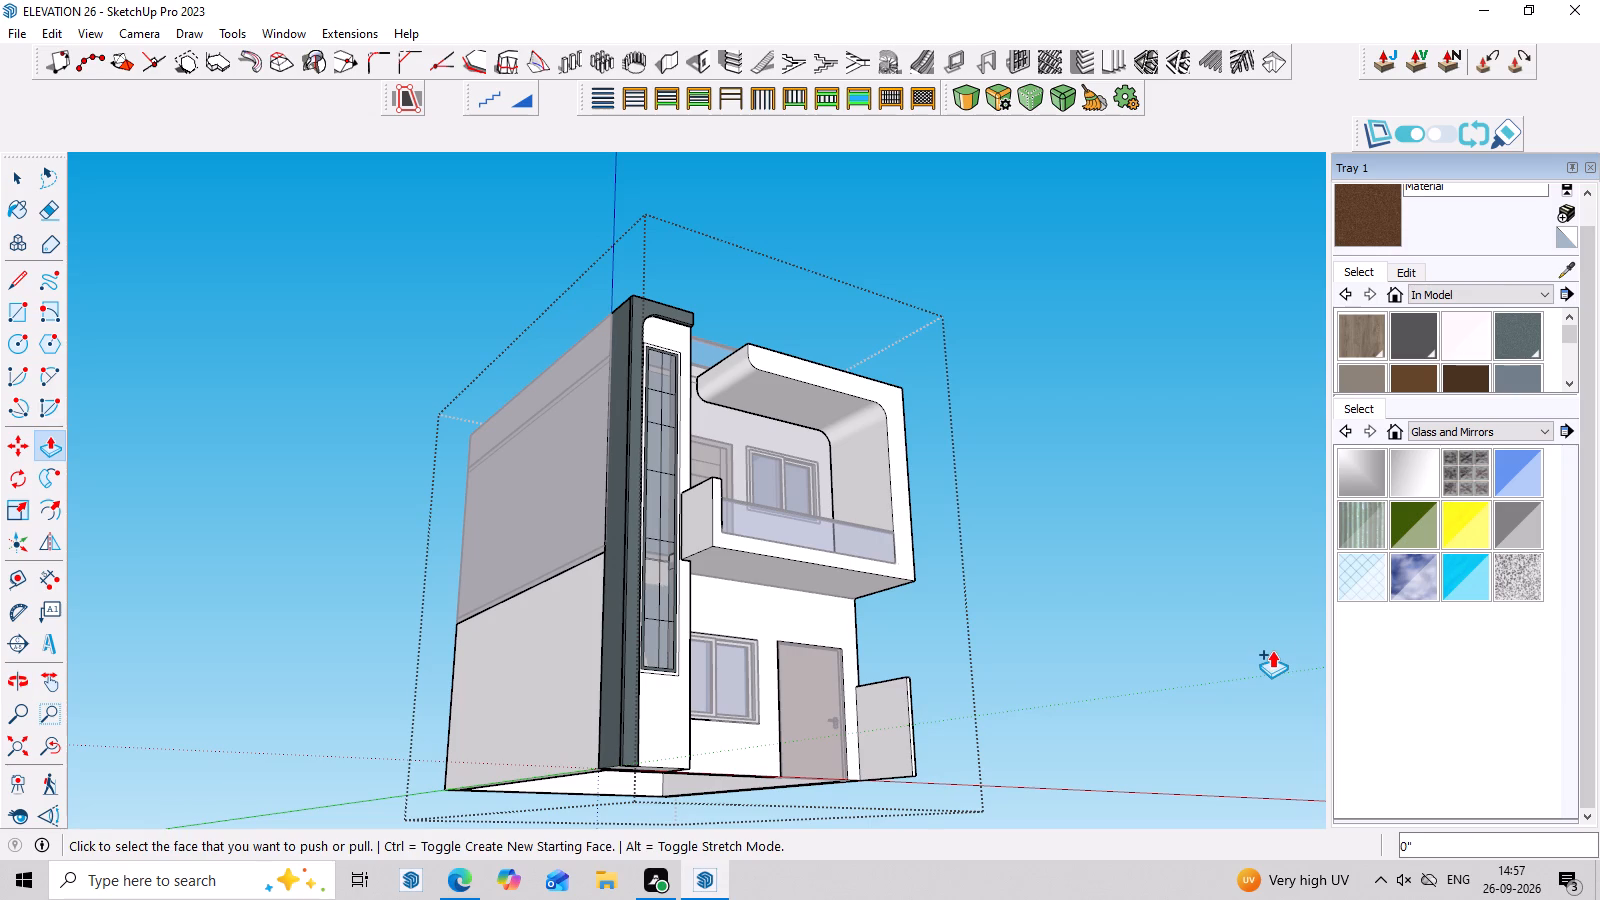
pyautogui.scroll(2, 1210, 649)
pyautogui.scroll(2, 1110, 648)
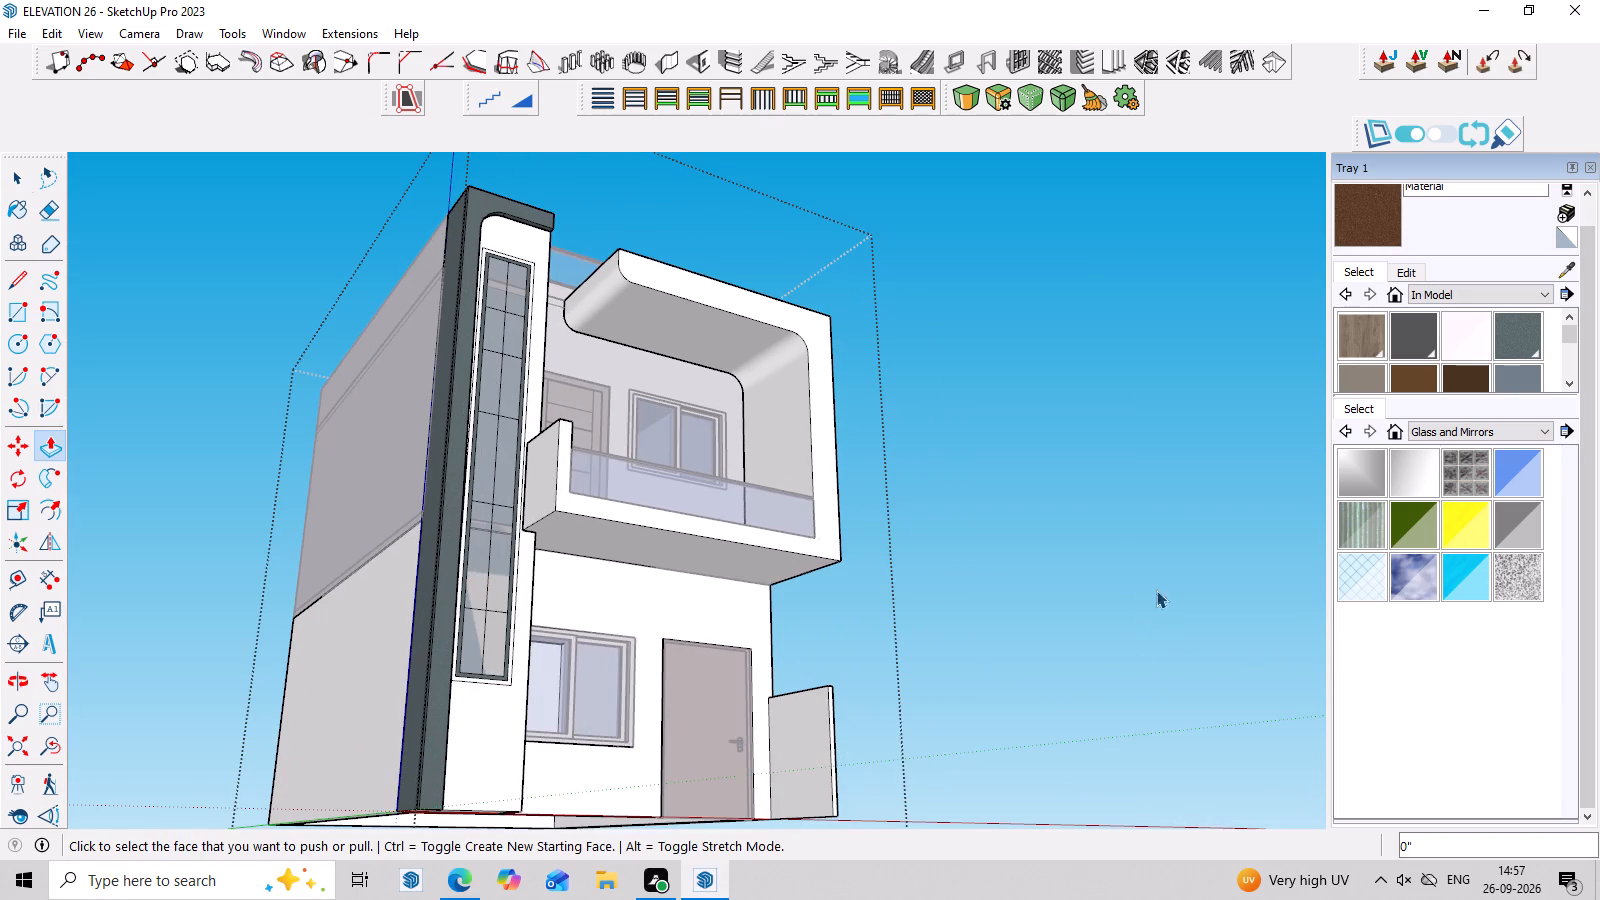
pyautogui.press('space')
pyautogui.click(1142, 588)
# Examine the low side wall and the house facade from the front and both sides.
pyautogui.scroll(-3, 1094, 554)
pyautogui.moveTo(1087, 533); pyautogui.dragTo(1023, 658, button='middle')
pyautogui.scroll(2, 731, 576)
pyautogui.moveTo(1033, 581); pyautogui.dragTo(726, 588, button='middle')
pyautogui.scroll(-8, 776, 520)
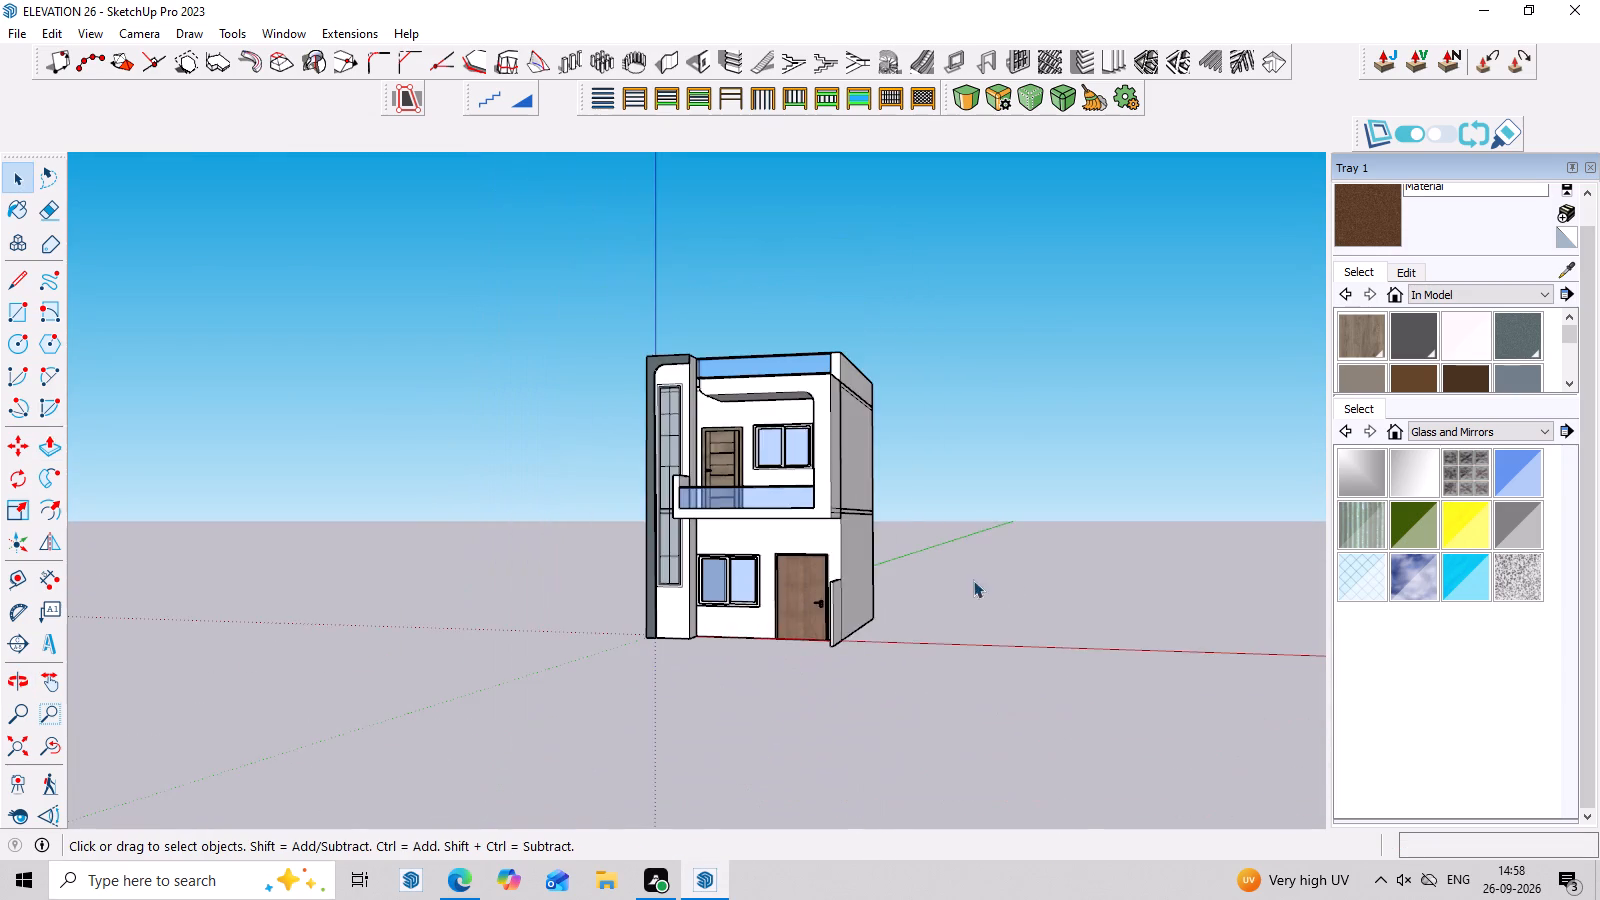
pyautogui.moveTo(1034, 619); pyautogui.dragTo(1400, 711, button='middle')
pyautogui.scroll(6, 733, 629)
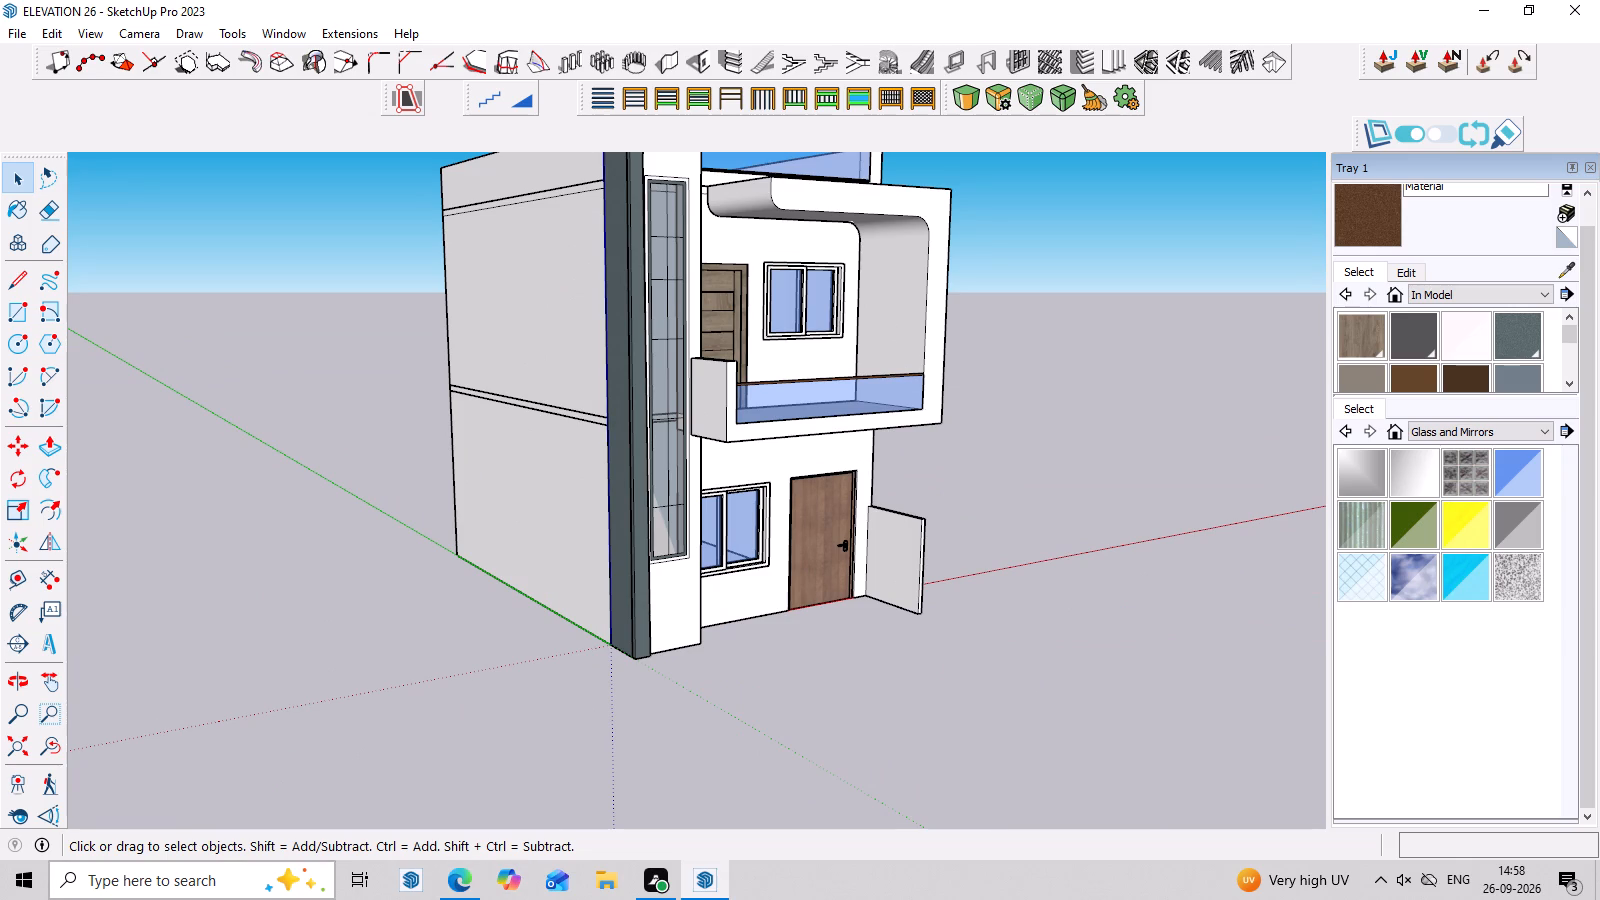
pyautogui.moveTo(235, 864); pyautogui.dragTo(108, 899, button='middle')
pyautogui.moveTo(639, 694); pyautogui.dragTo(356, 714, button='middle')
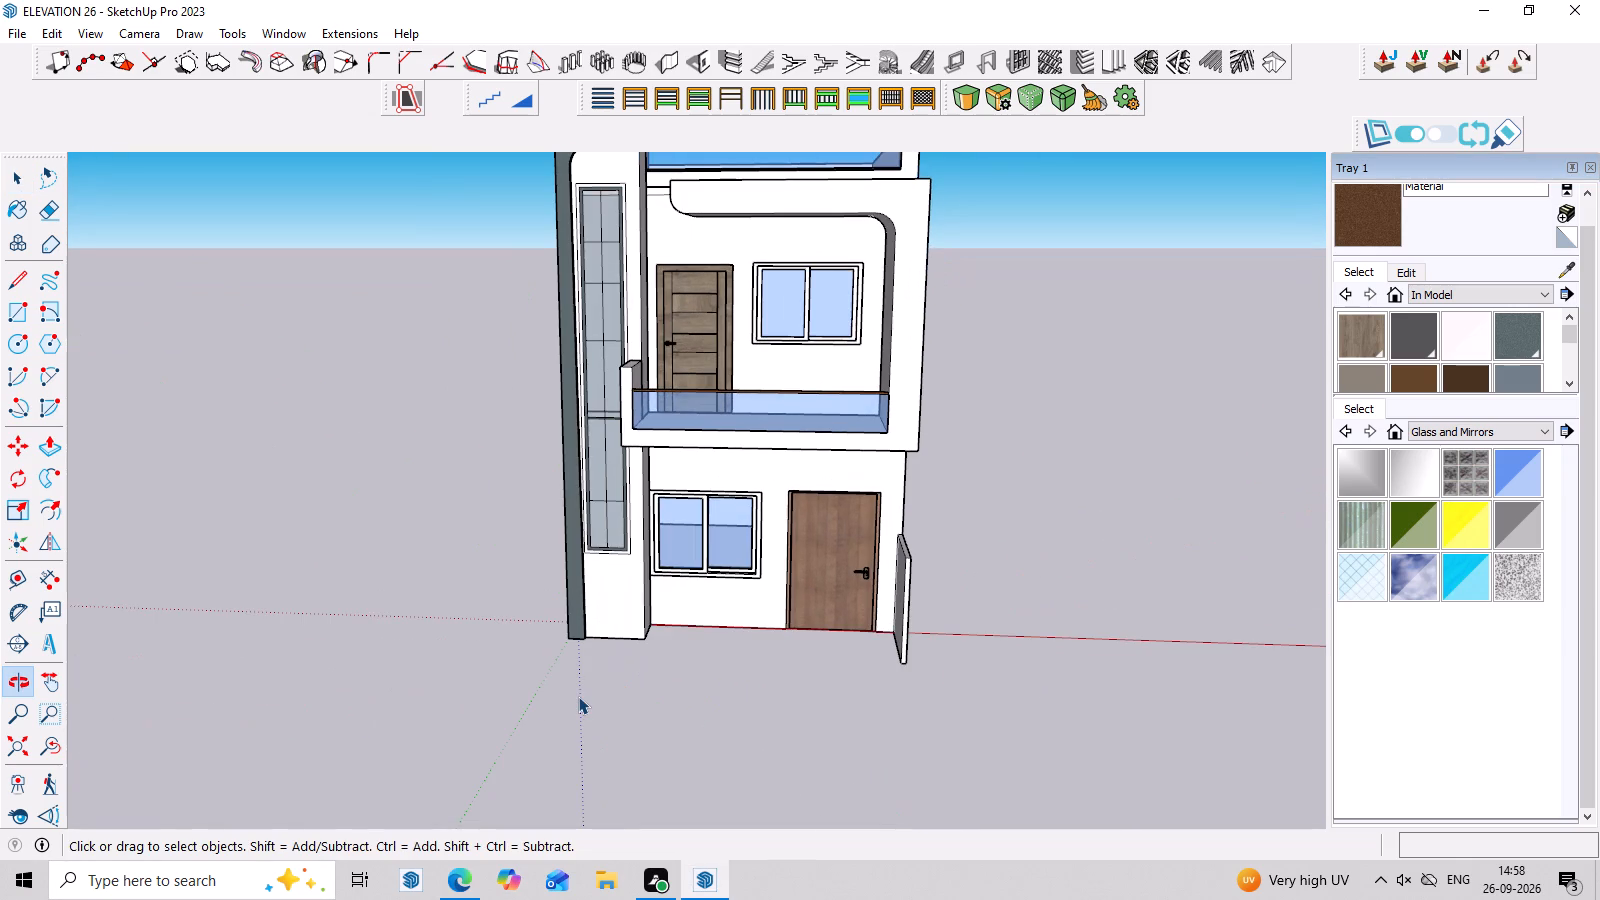
pyautogui.scroll(6, 578, 696)
pyautogui.moveTo(583, 659); pyautogui.dragTo(690, 662, button='middle')
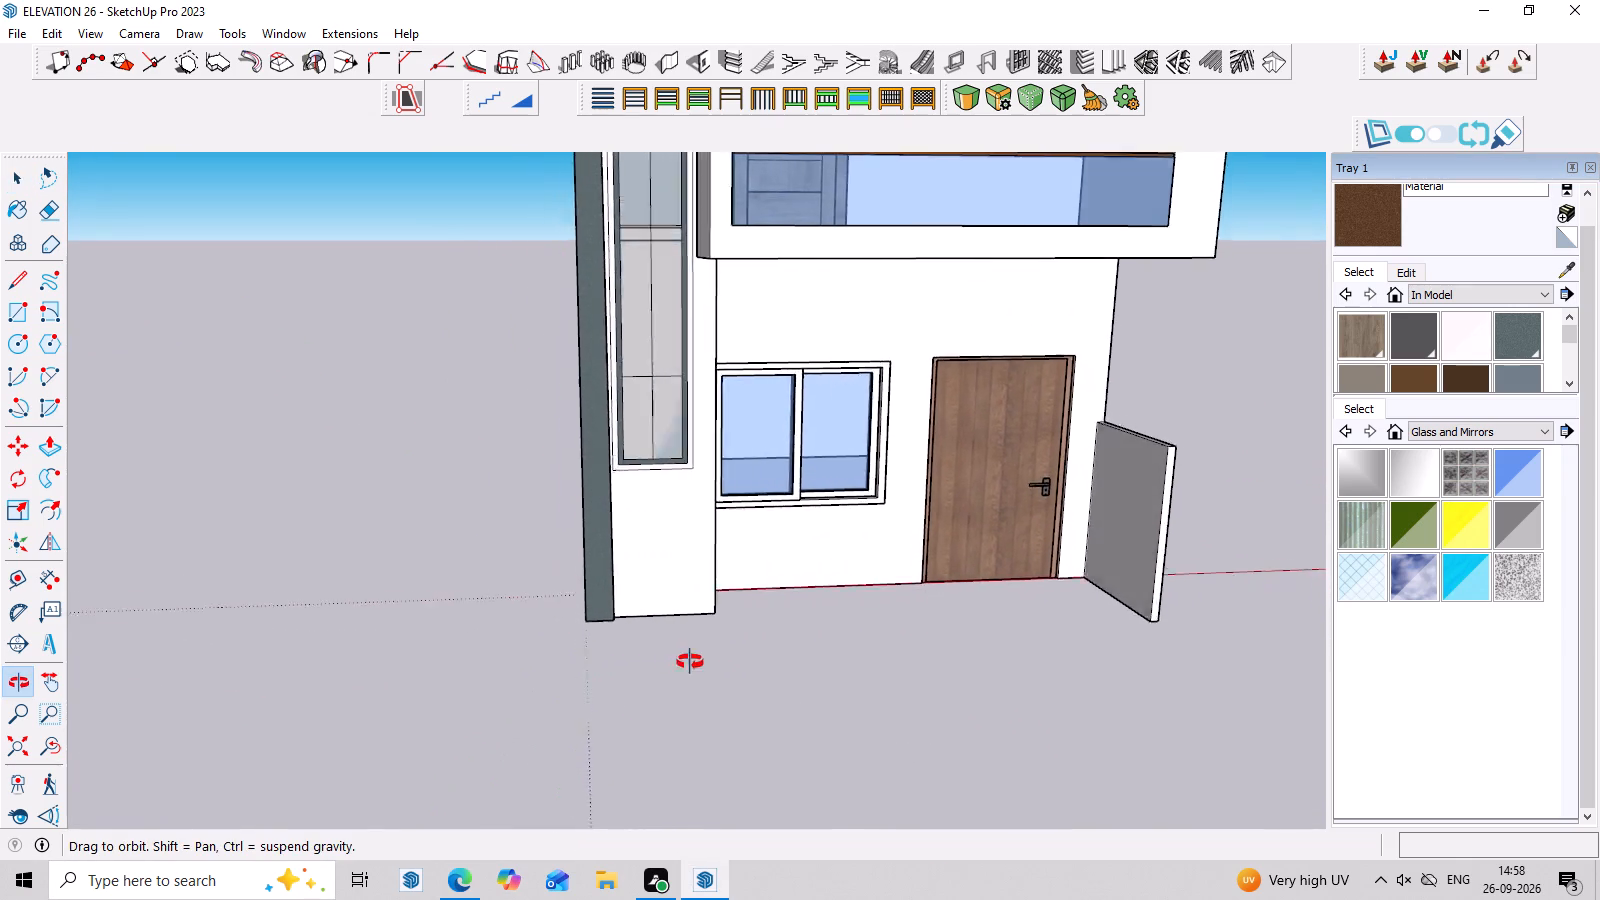
pyautogui.moveTo(690, 662); pyautogui.dragTo(723, 659, button='middle')
pyautogui.scroll(3, 694, 661)
pyautogui.scroll(2, 593, 521)
pyautogui.scroll(-7, 595, 497)
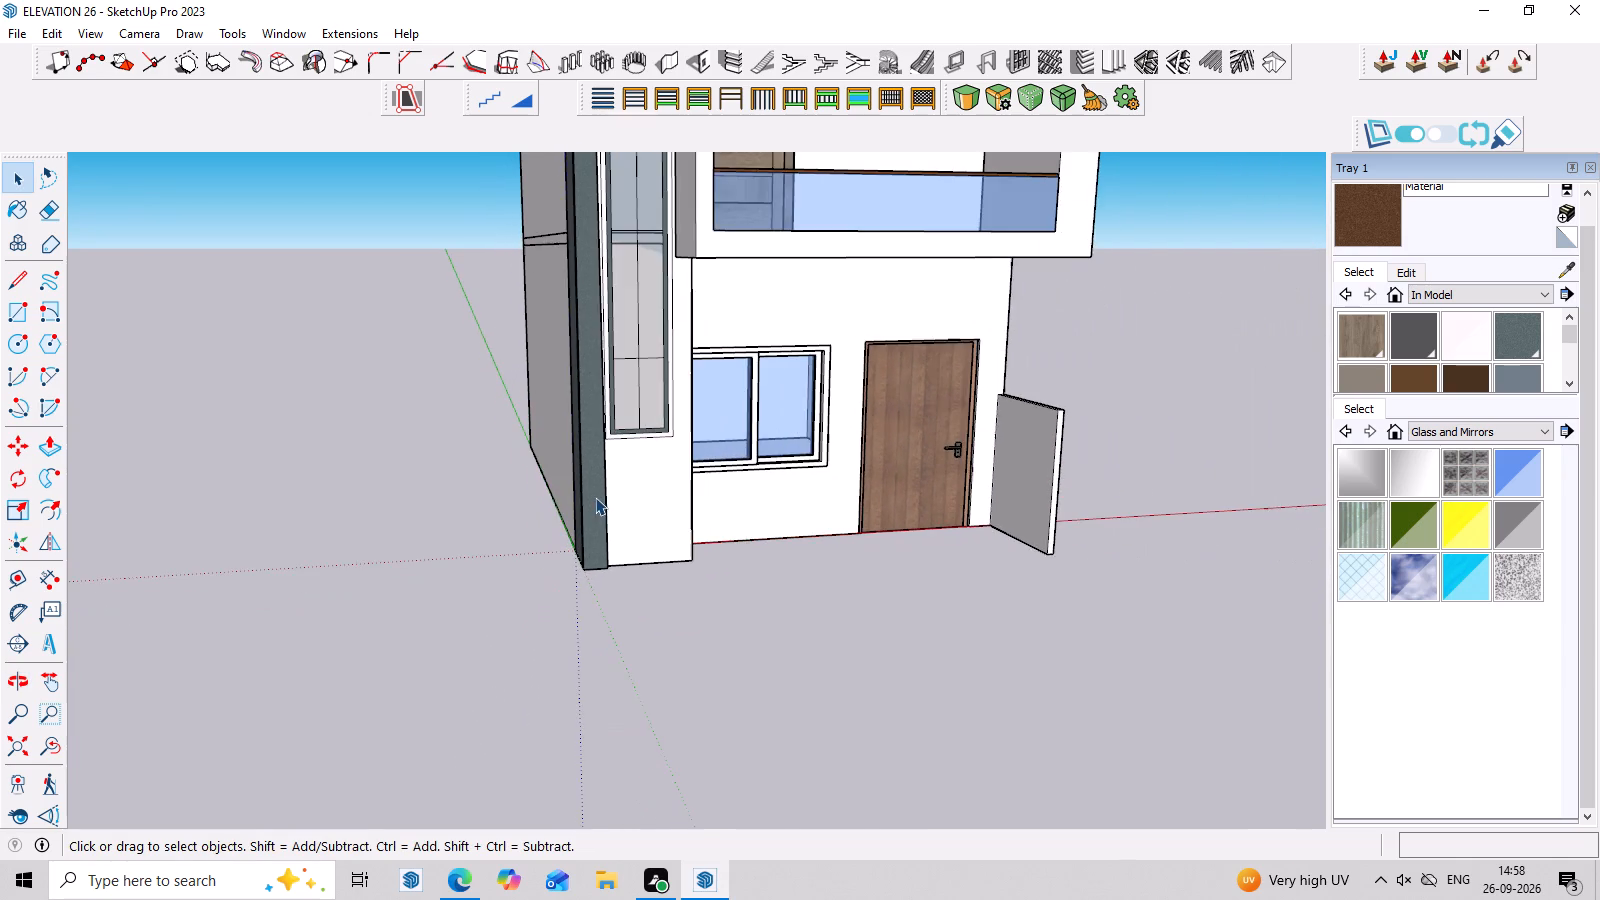
# Extend the low side wall forward by pulling its front end face about 3' 2" further.
pyautogui.moveTo(985, 621); pyautogui.dragTo(979, 675, button='middle')
pyautogui.scroll(2, 1154, 441)
pyautogui.click(1035, 488)
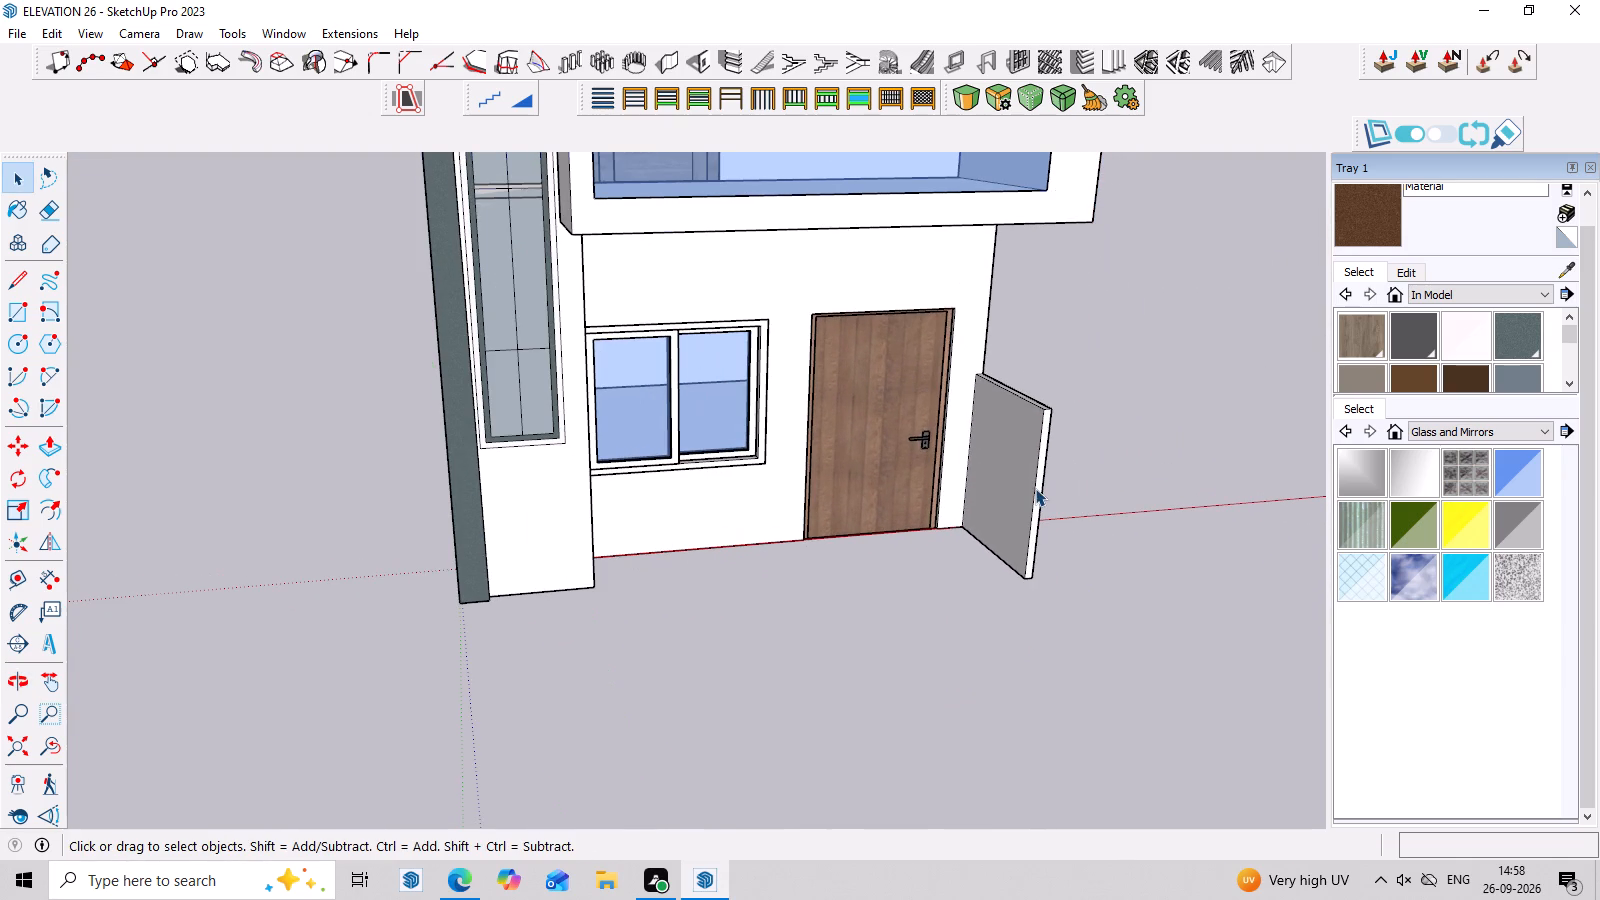
pyautogui.tripleClick(1039, 488)
pyautogui.doubleClick(1039, 488)
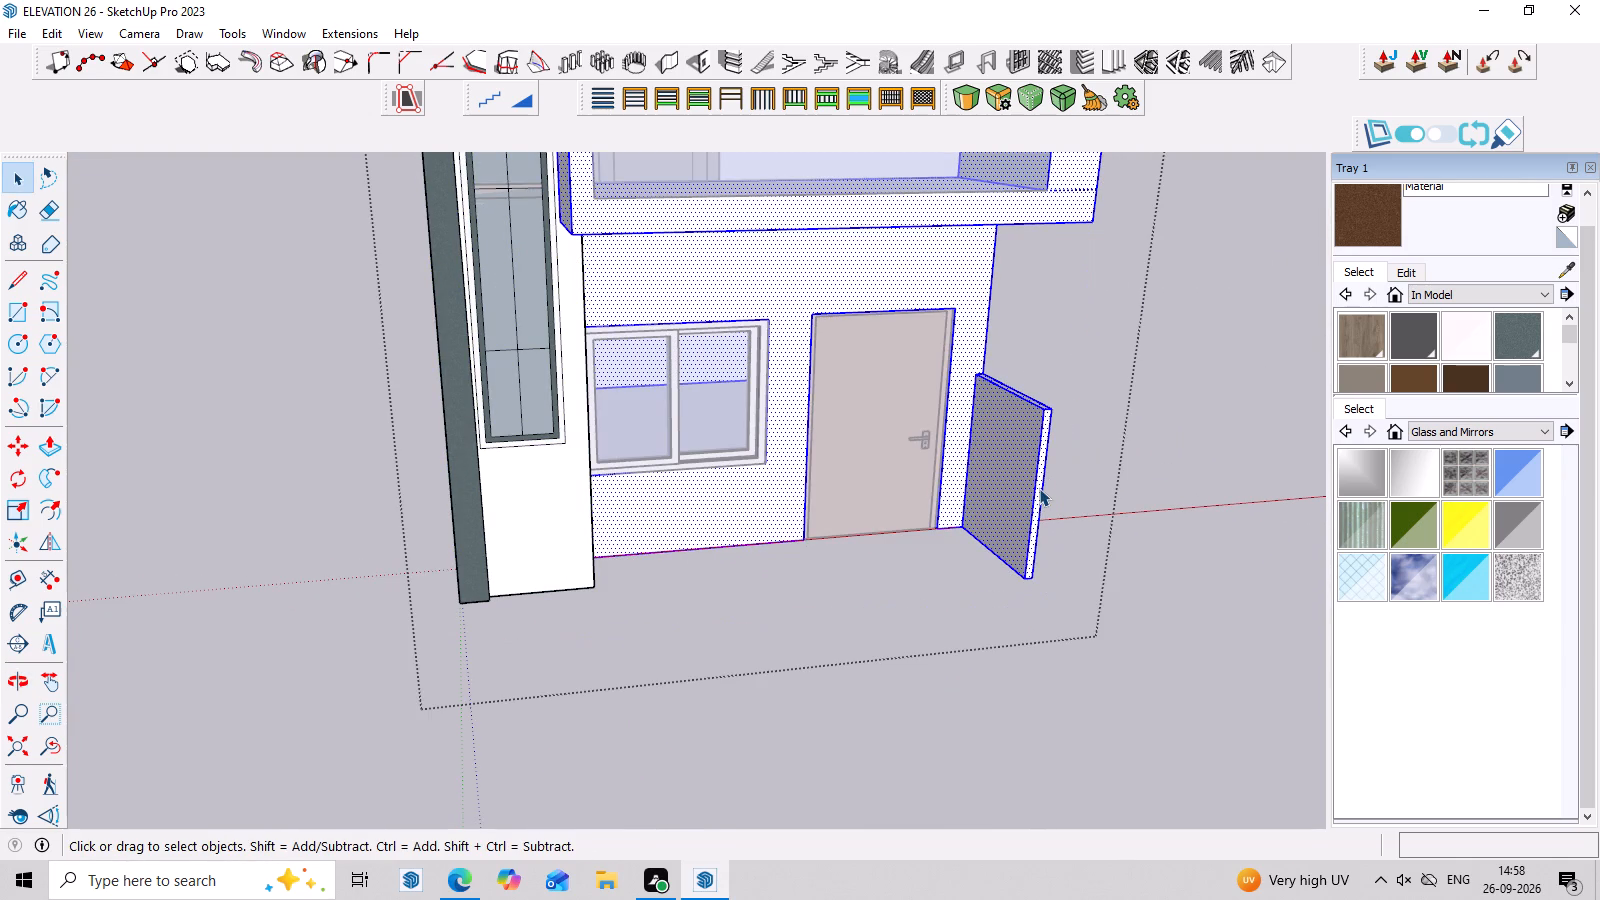
pyautogui.click(1040, 479)
pyautogui.press('p')
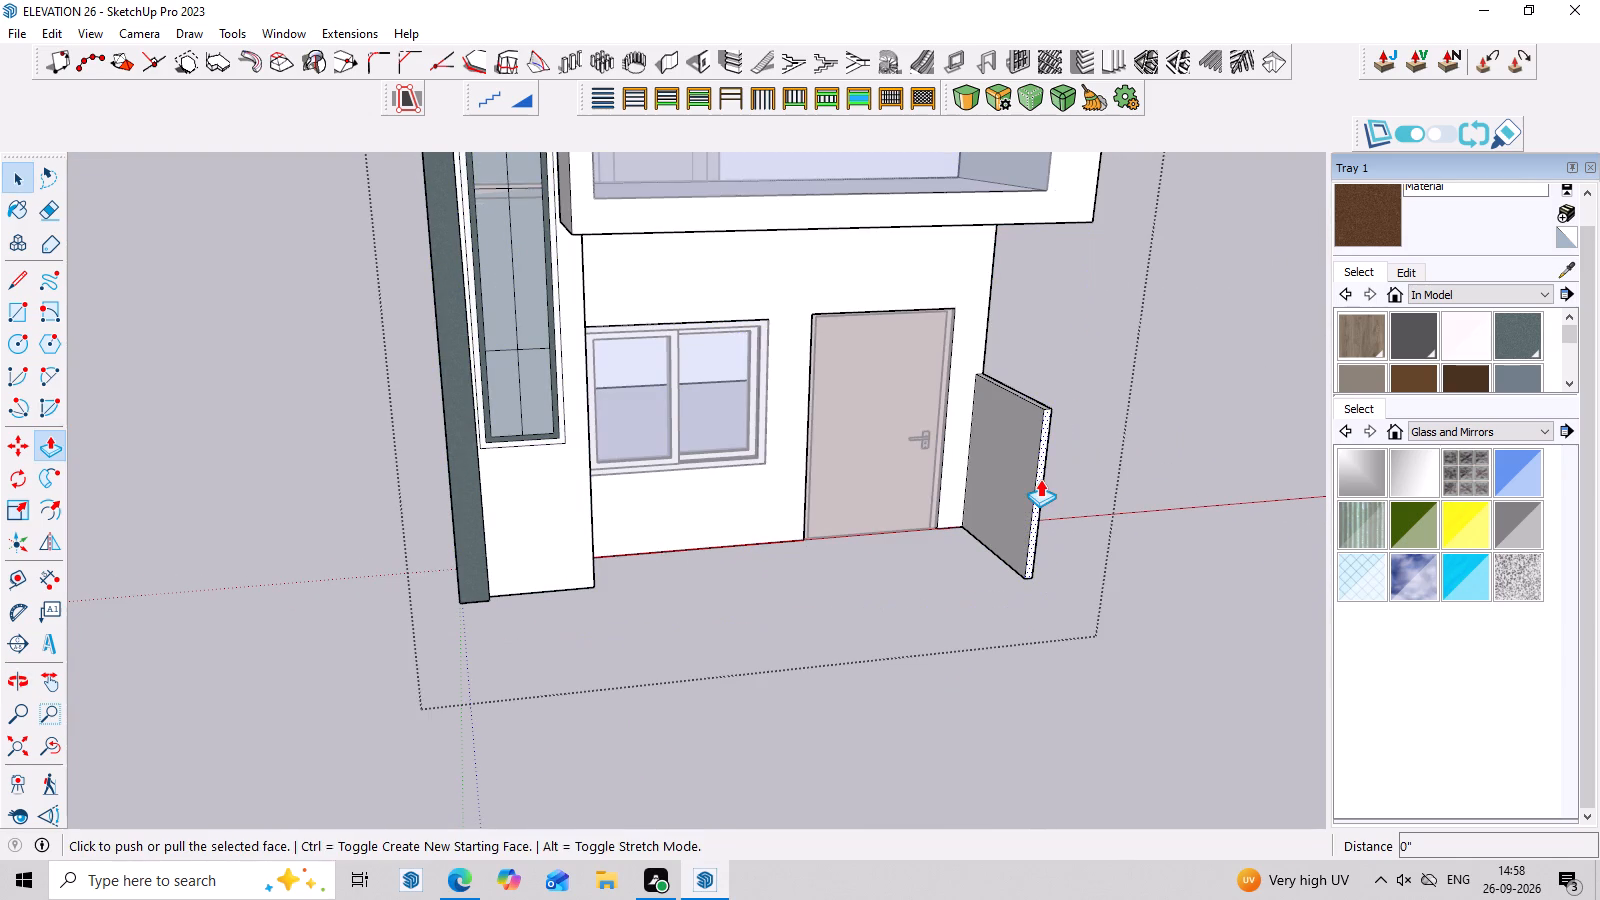
pyautogui.click(1040, 479)
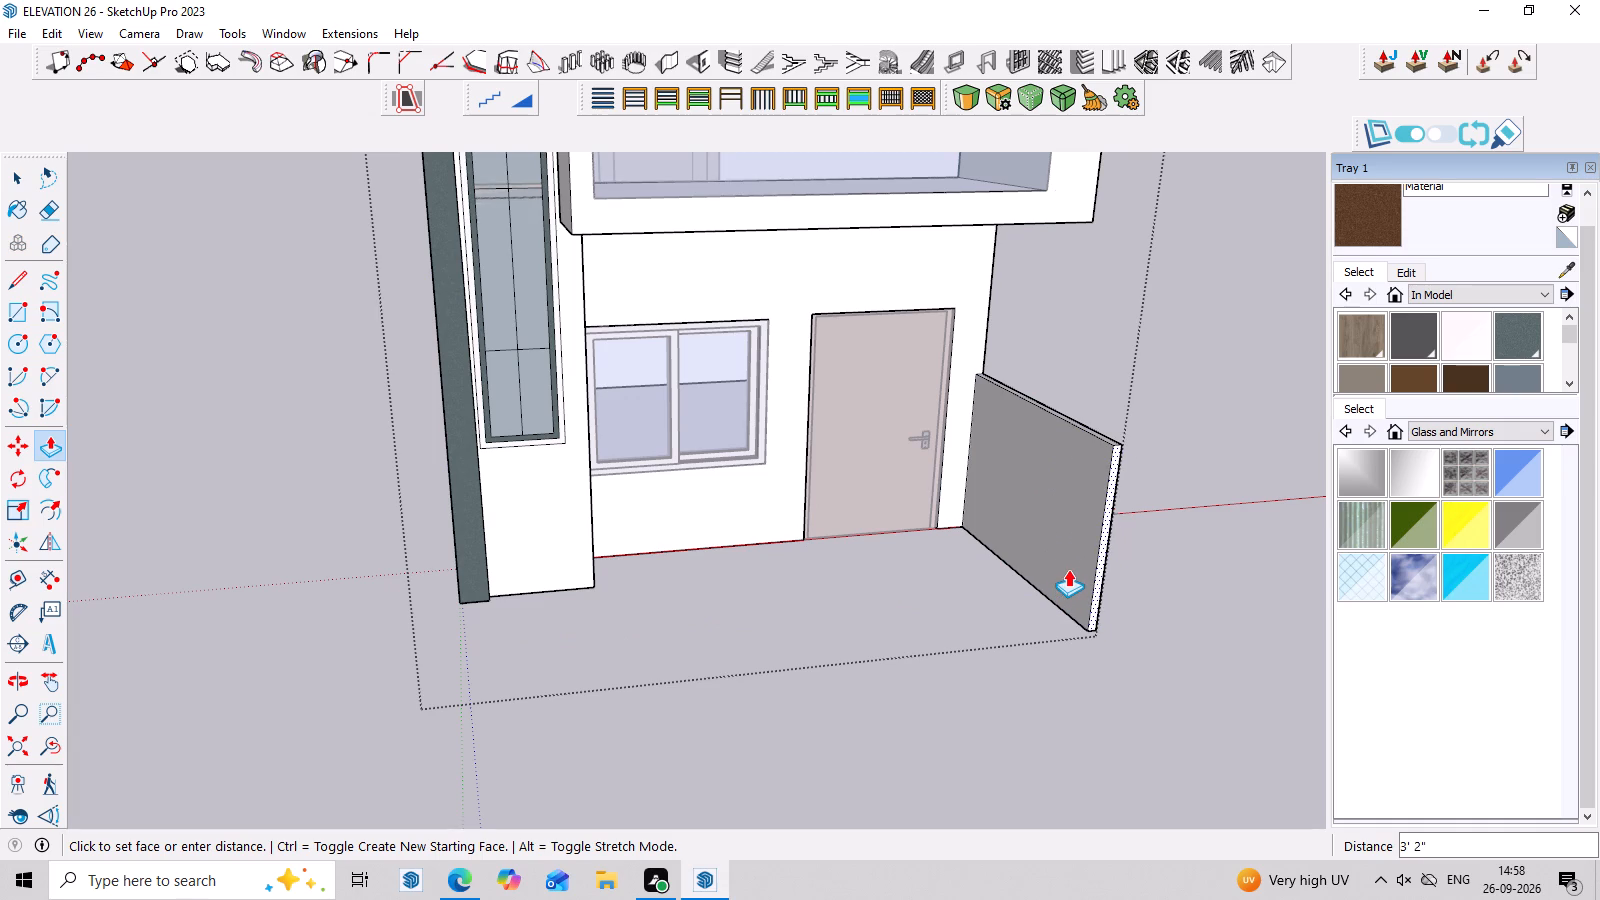
pyautogui.click(1068, 569)
# Draw an upright line about 4' 10" long across the side wall's inner face, close to its front end.
pyautogui.press('l')
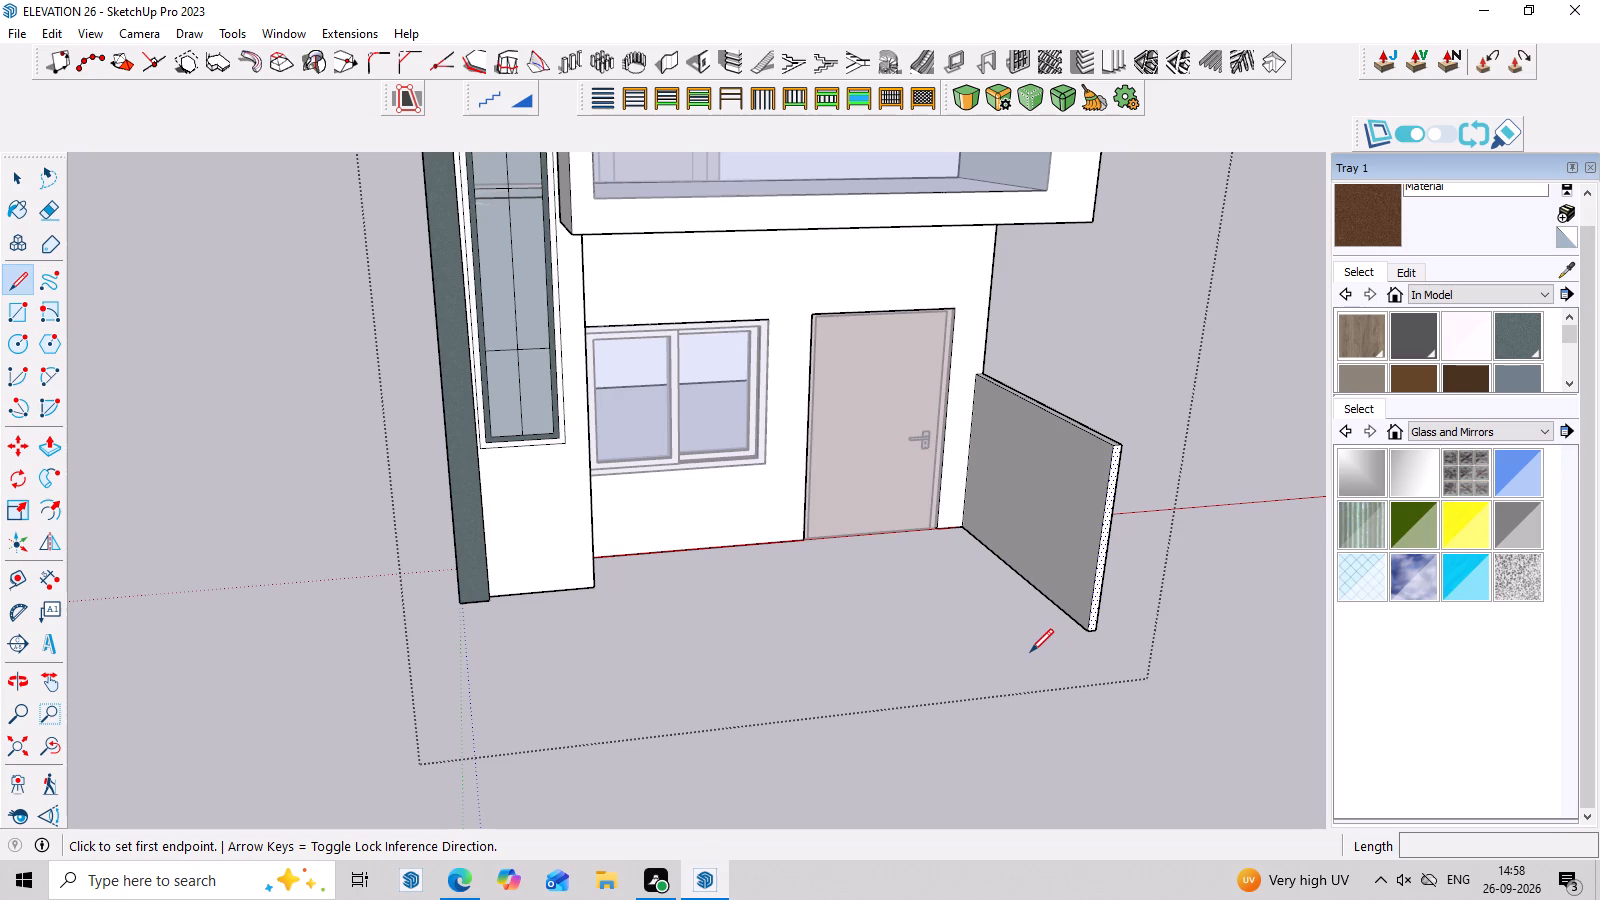
pyautogui.moveTo(1060, 567); pyautogui.dragTo(1174, 535, button='middle')
pyautogui.scroll(3, 1154, 409)
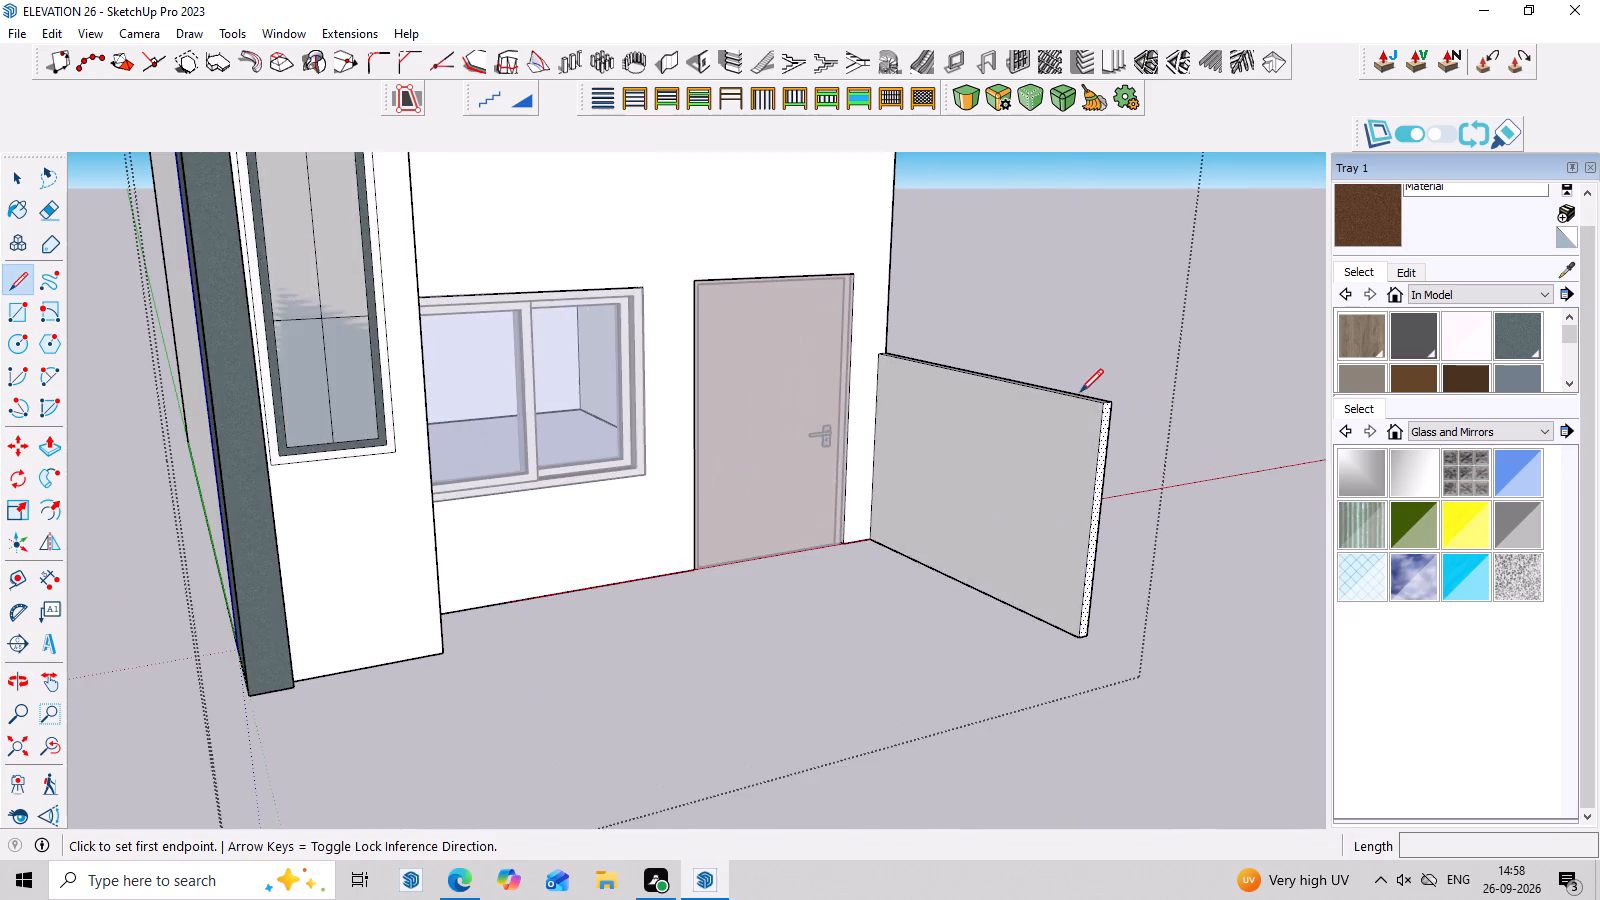
pyautogui.scroll(2, 1093, 393)
pyautogui.press('space')
pyautogui.click(1068, 434)
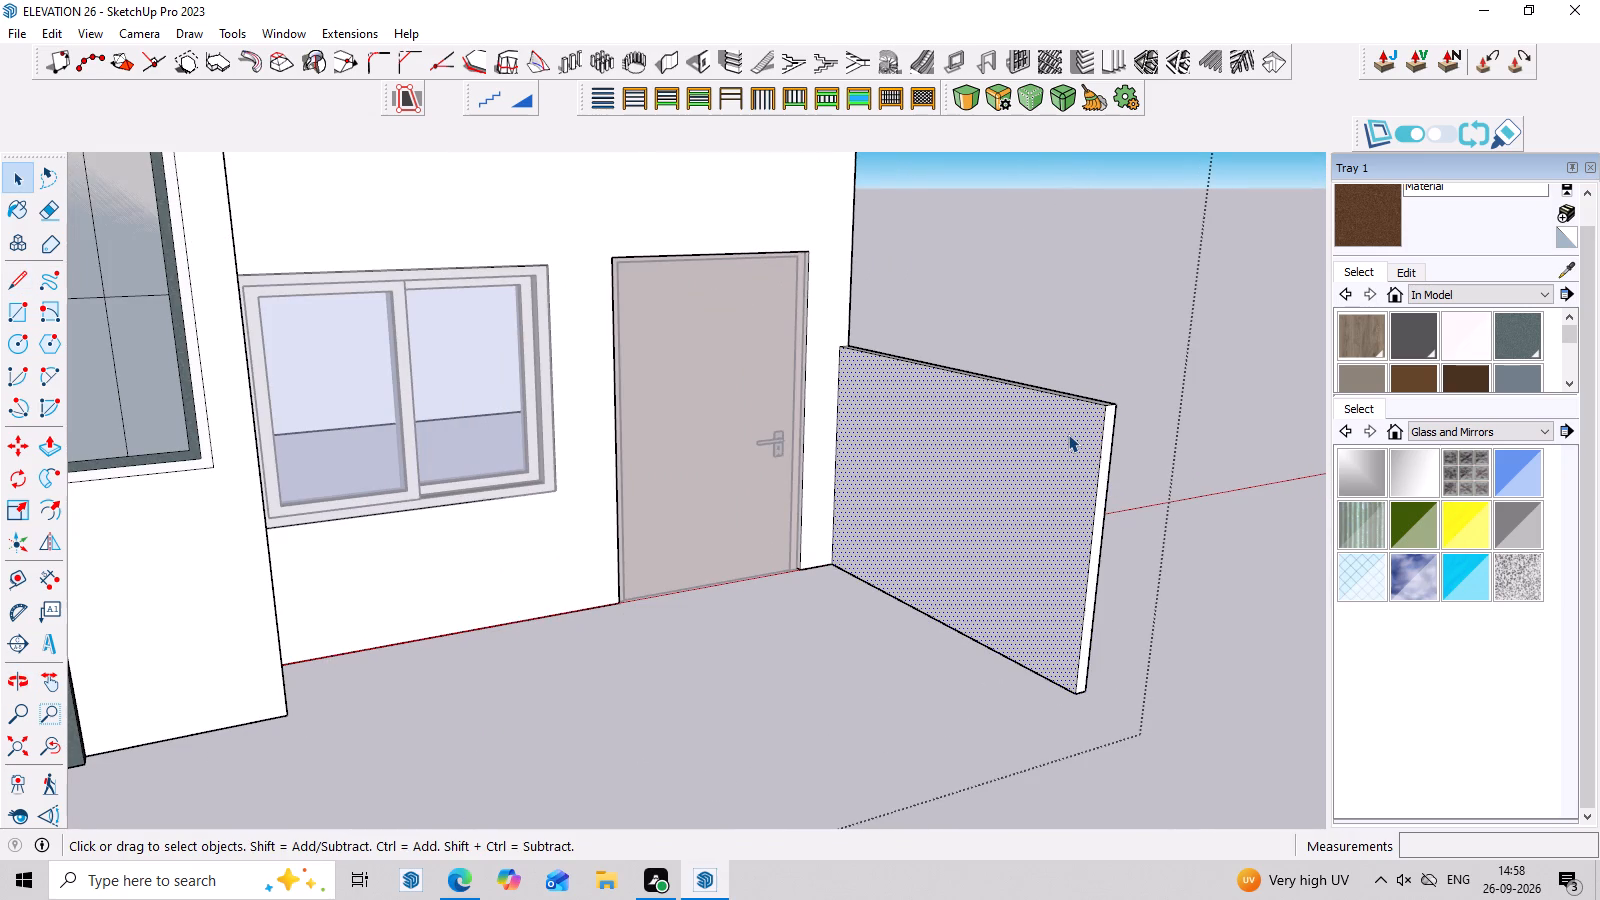
pyautogui.press('l')
pyautogui.click(1077, 396)
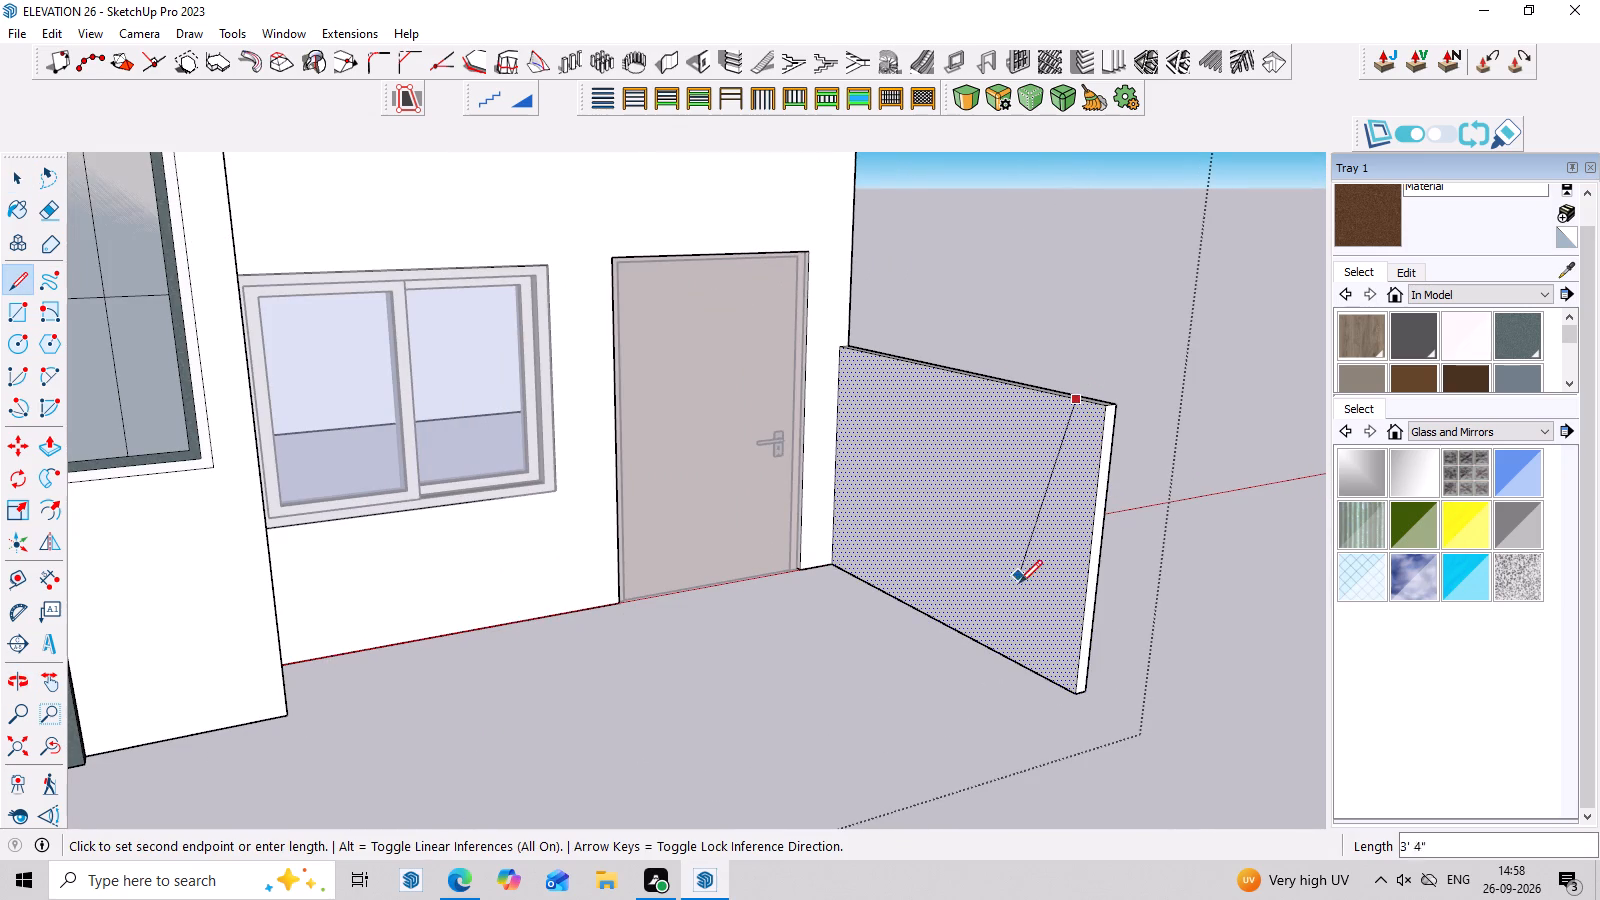
pyautogui.click(1044, 681)
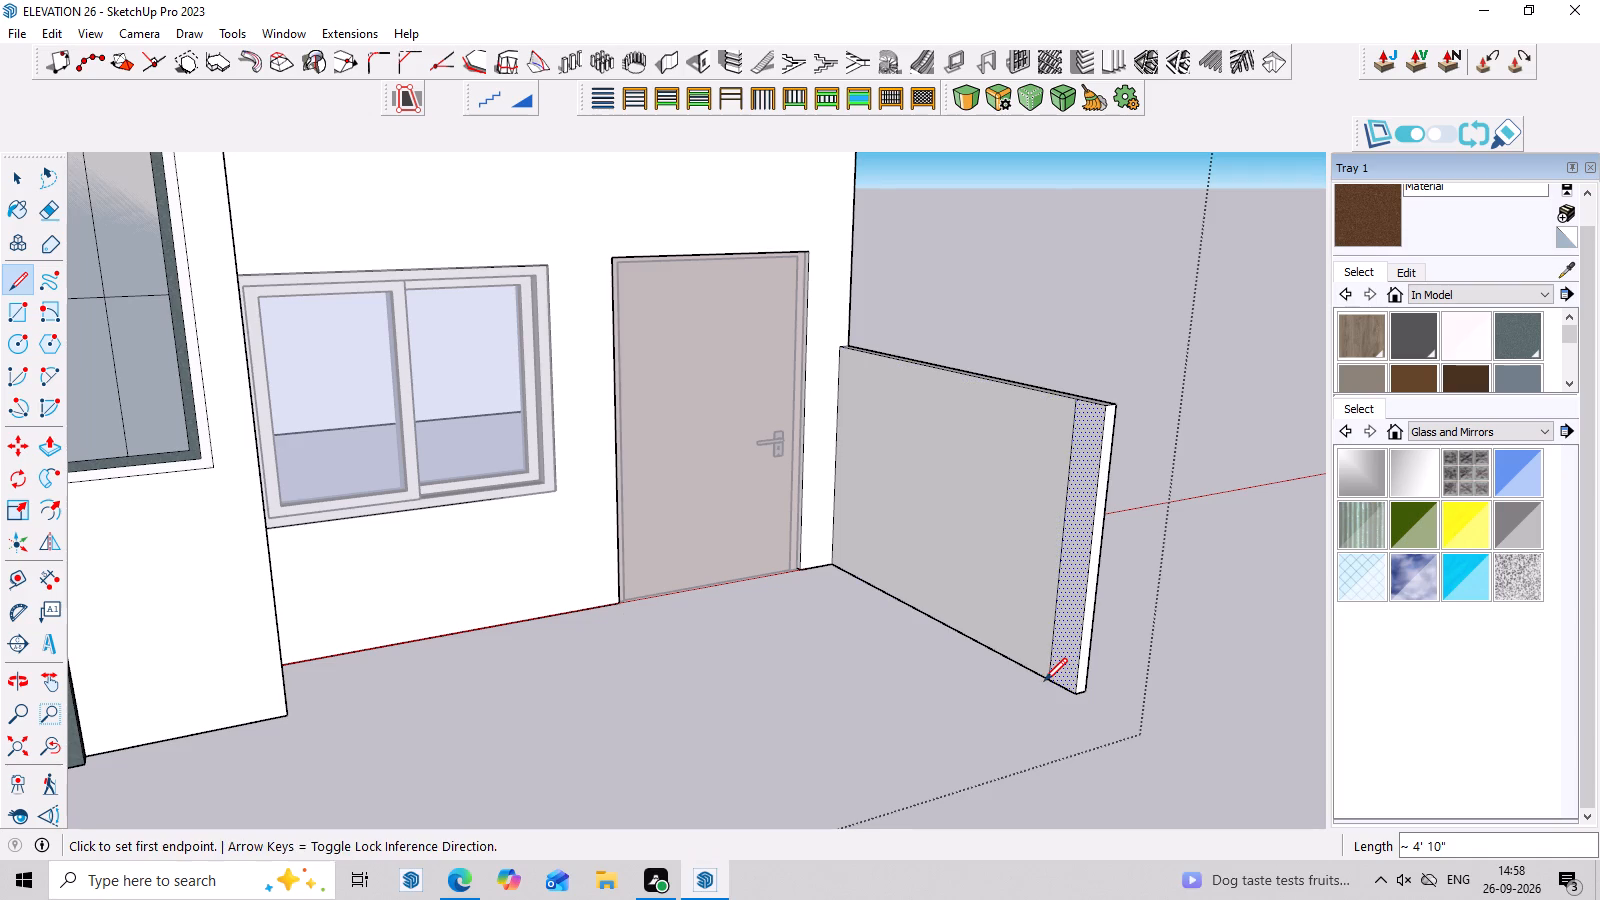
# Push/Pull the narrow strip at the front end of the side wall's inner face 4" toward the entrance area.
pyautogui.press('space')
pyautogui.click(1076, 574)
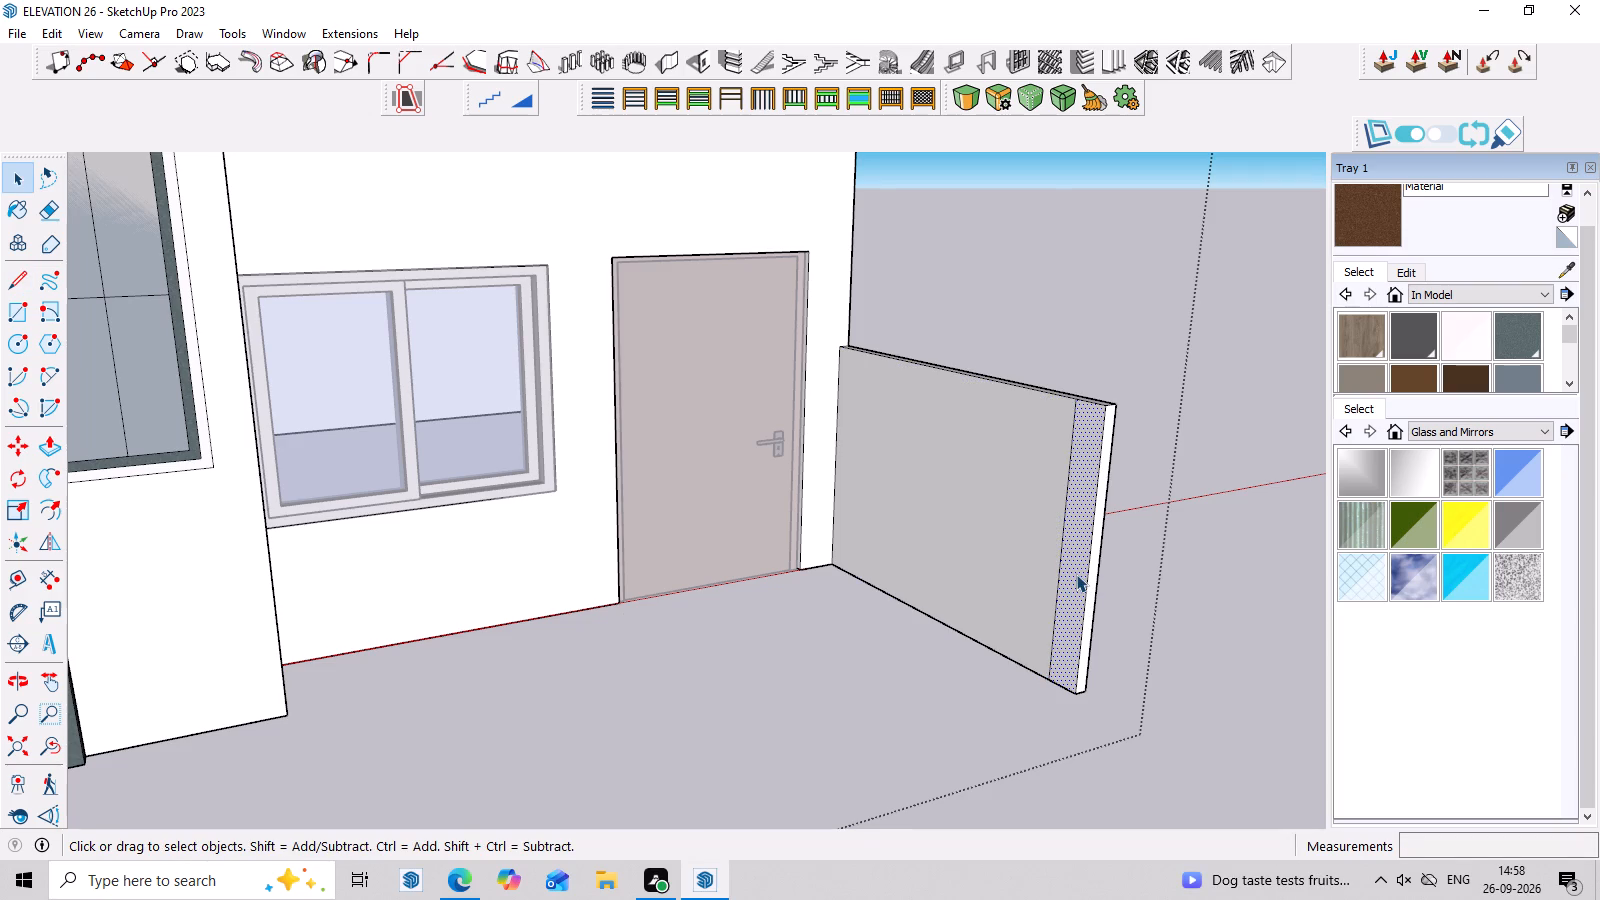
pyautogui.press('p')
pyautogui.click(1076, 574)
pyautogui.scroll(-3, 950, 606)
pyautogui.moveTo(950, 606); pyautogui.dragTo(816, 612, button='middle')
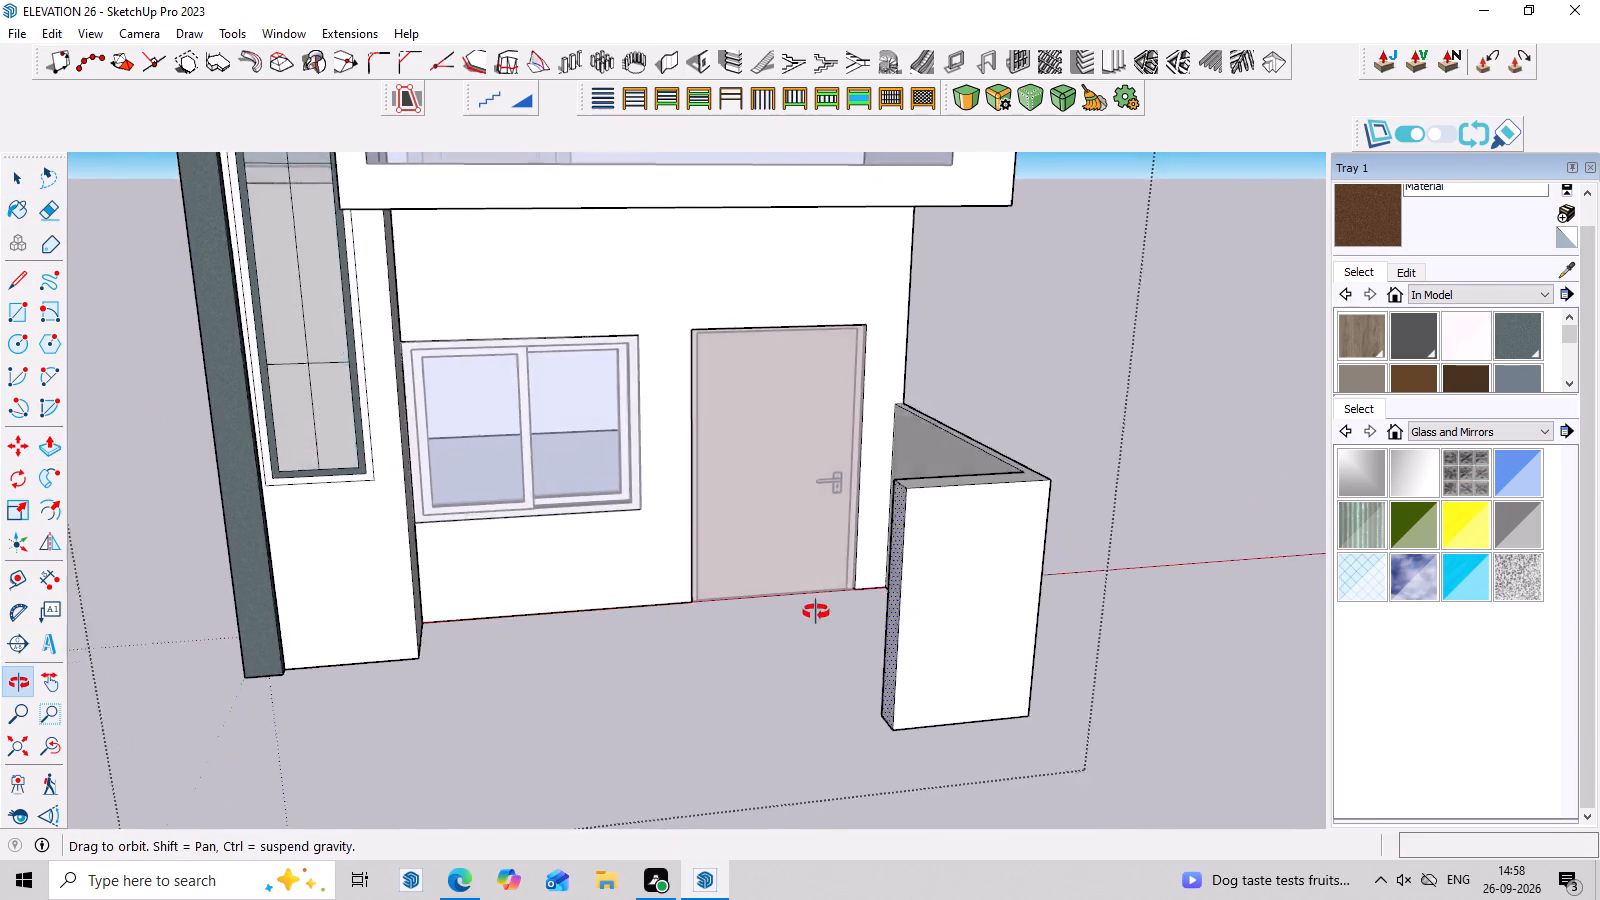
pyautogui.moveTo(816, 612); pyautogui.dragTo(810, 613, button='middle')
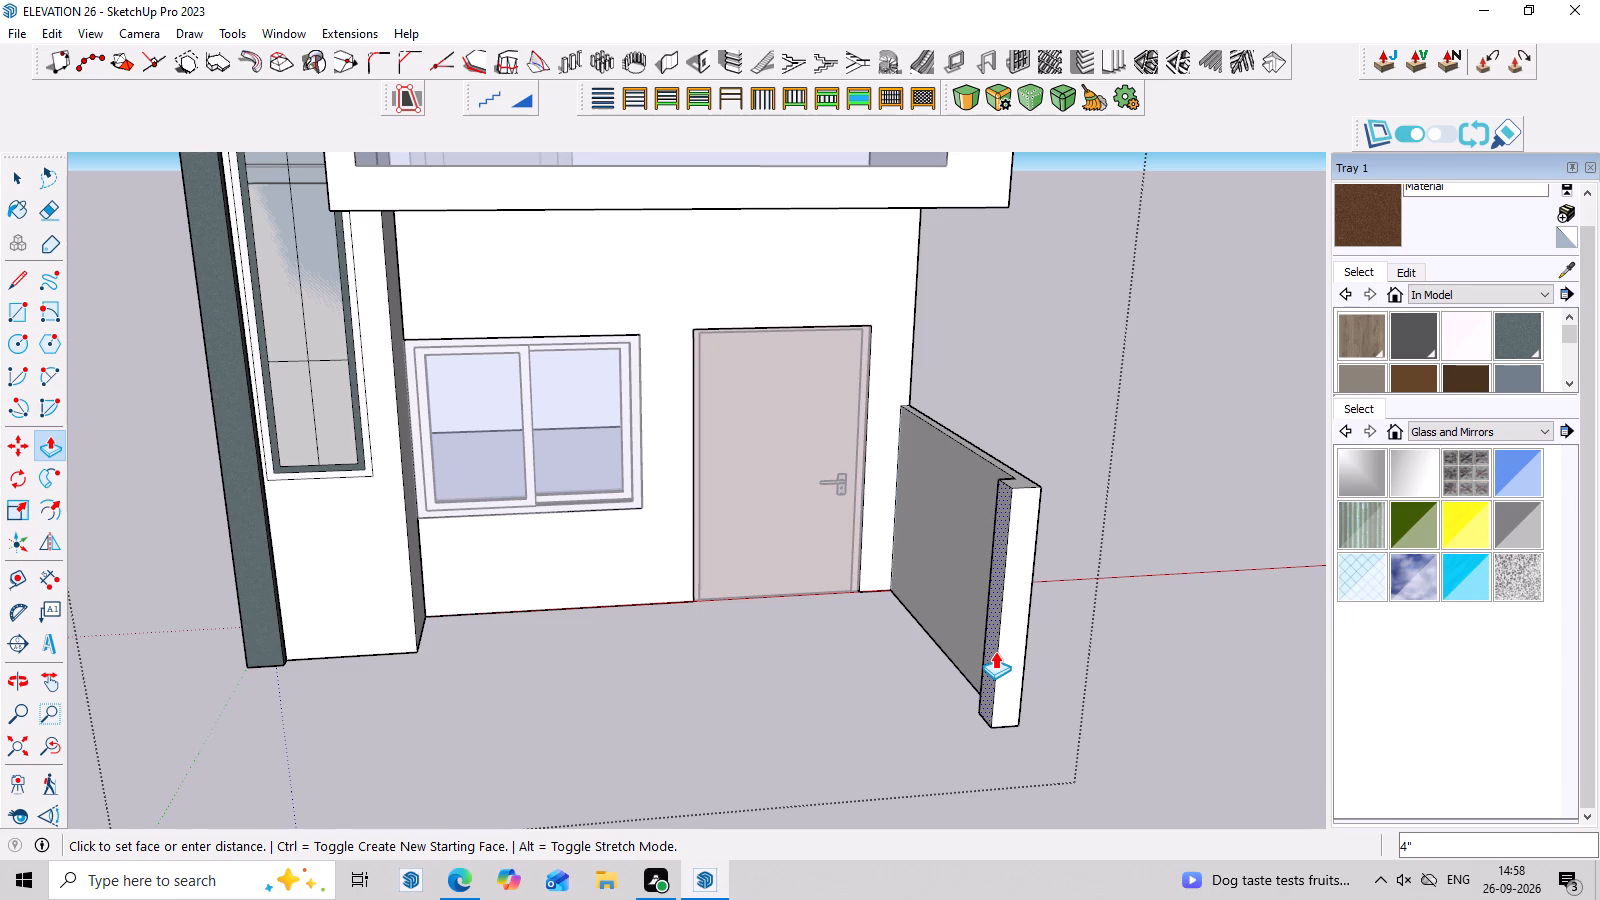
pyautogui.click(995, 651)
pyautogui.moveTo(1001, 699); pyautogui.dragTo(925, 612, button='middle')
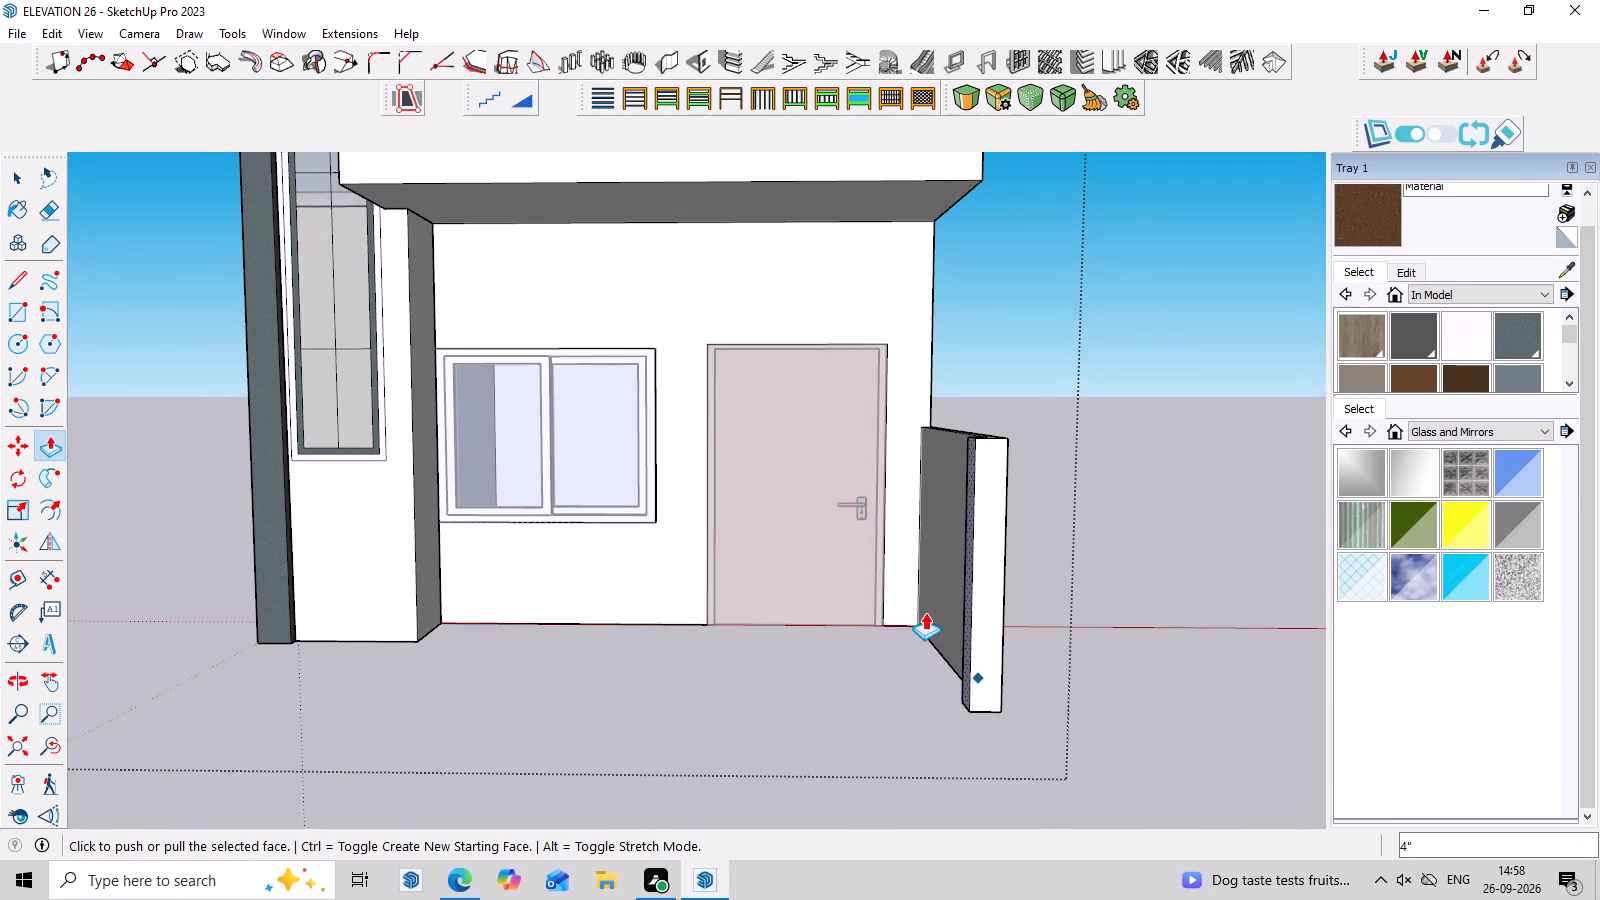
pyautogui.moveTo(998, 594); pyautogui.dragTo(1003, 705, button='middle')
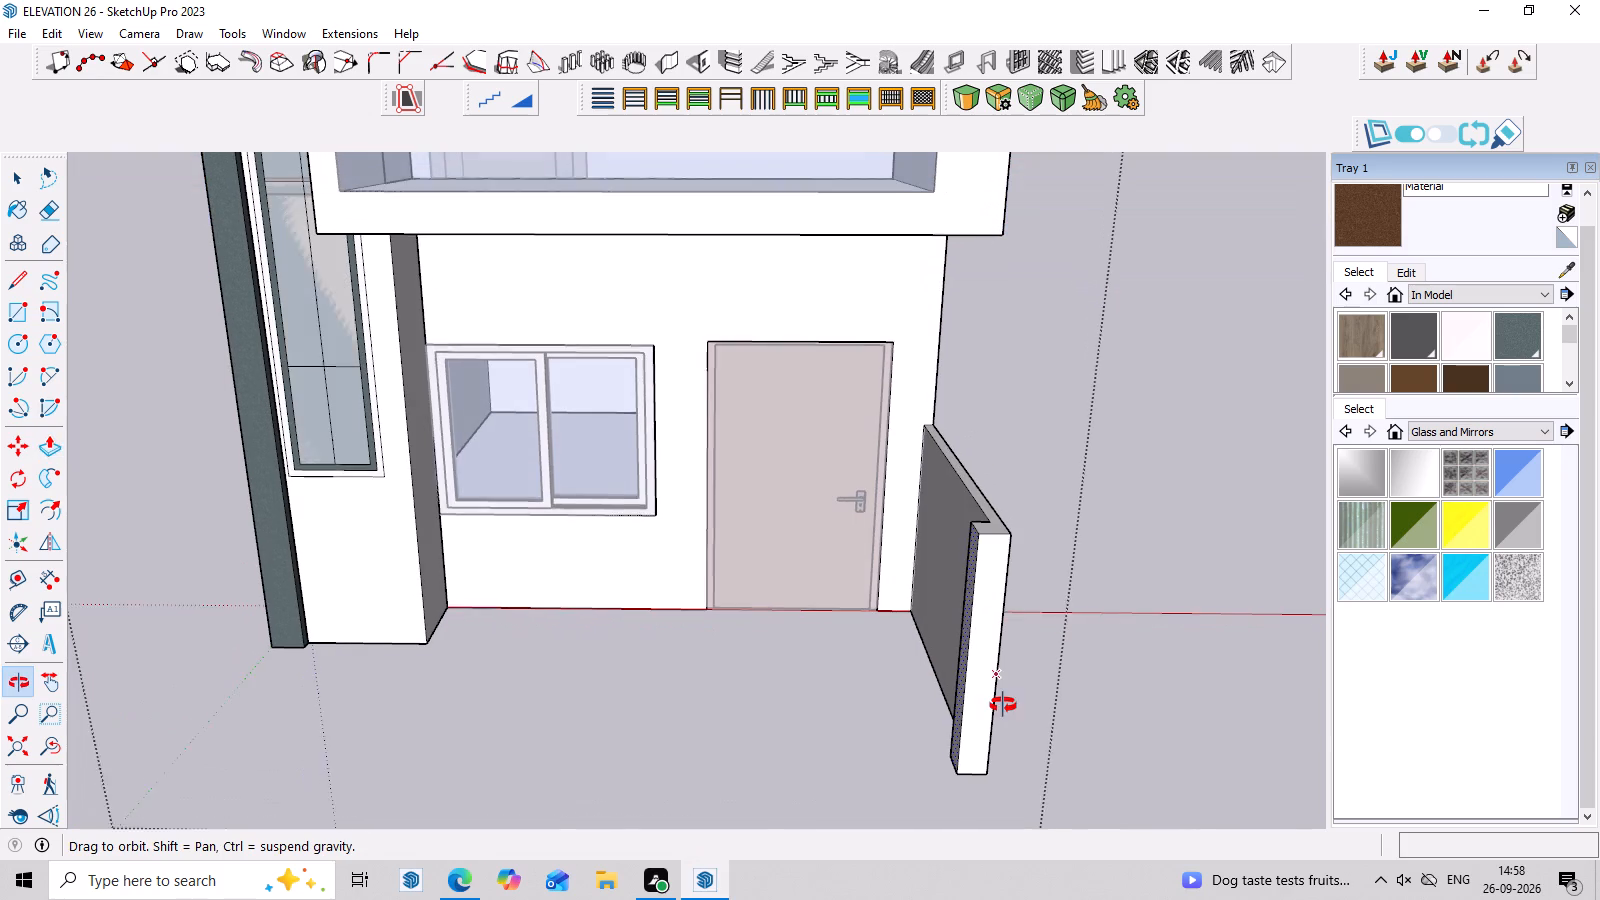
pyautogui.moveTo(1003, 705); pyautogui.dragTo(1003, 707, button='middle')
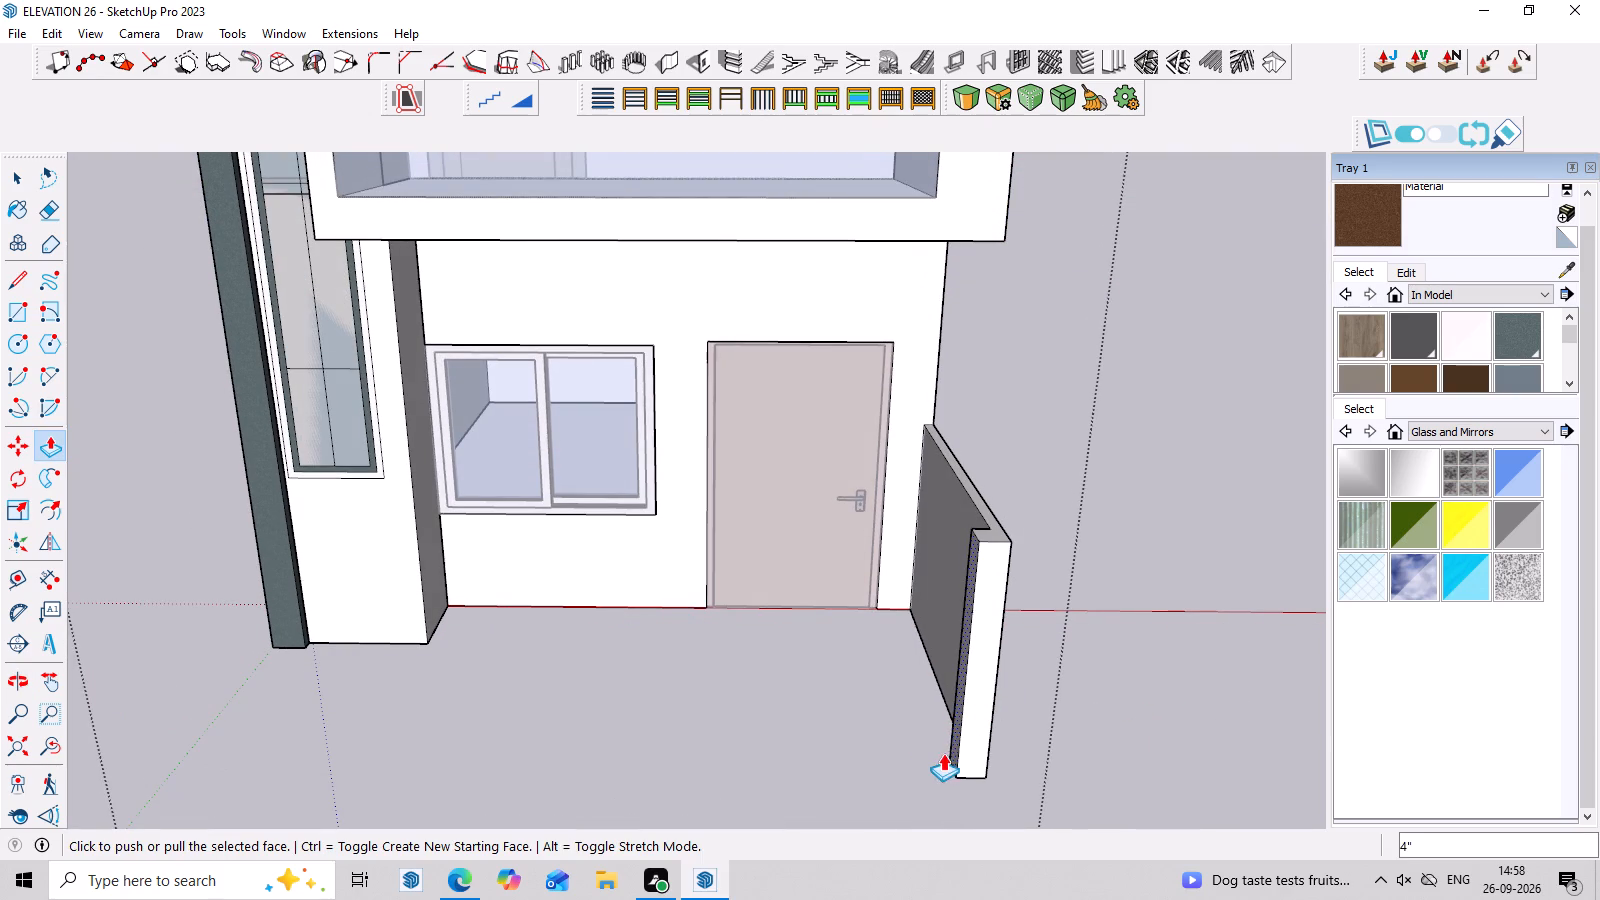
# Push/Pull the side wall's front end strip about 8' 9" across the entrance, parallel to the house facade.
pyautogui.scroll(2, 943, 753)
pyautogui.moveTo(958, 753); pyautogui.dragTo(1132, 749, button='middle')
pyautogui.click(1057, 676)
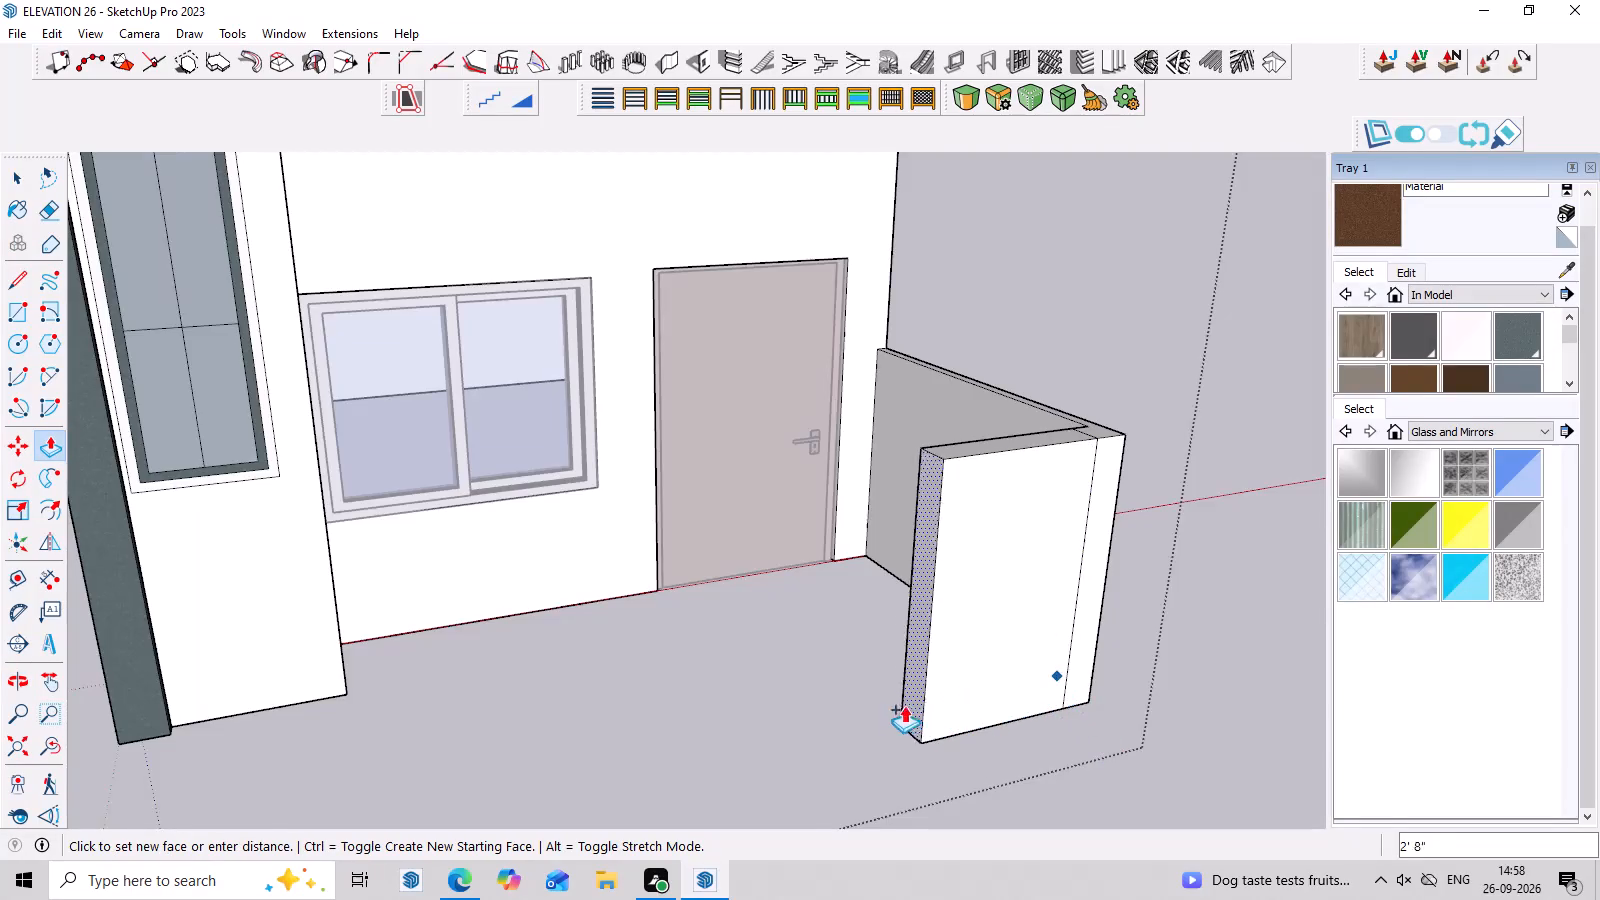
pyautogui.scroll(-5, 902, 708)
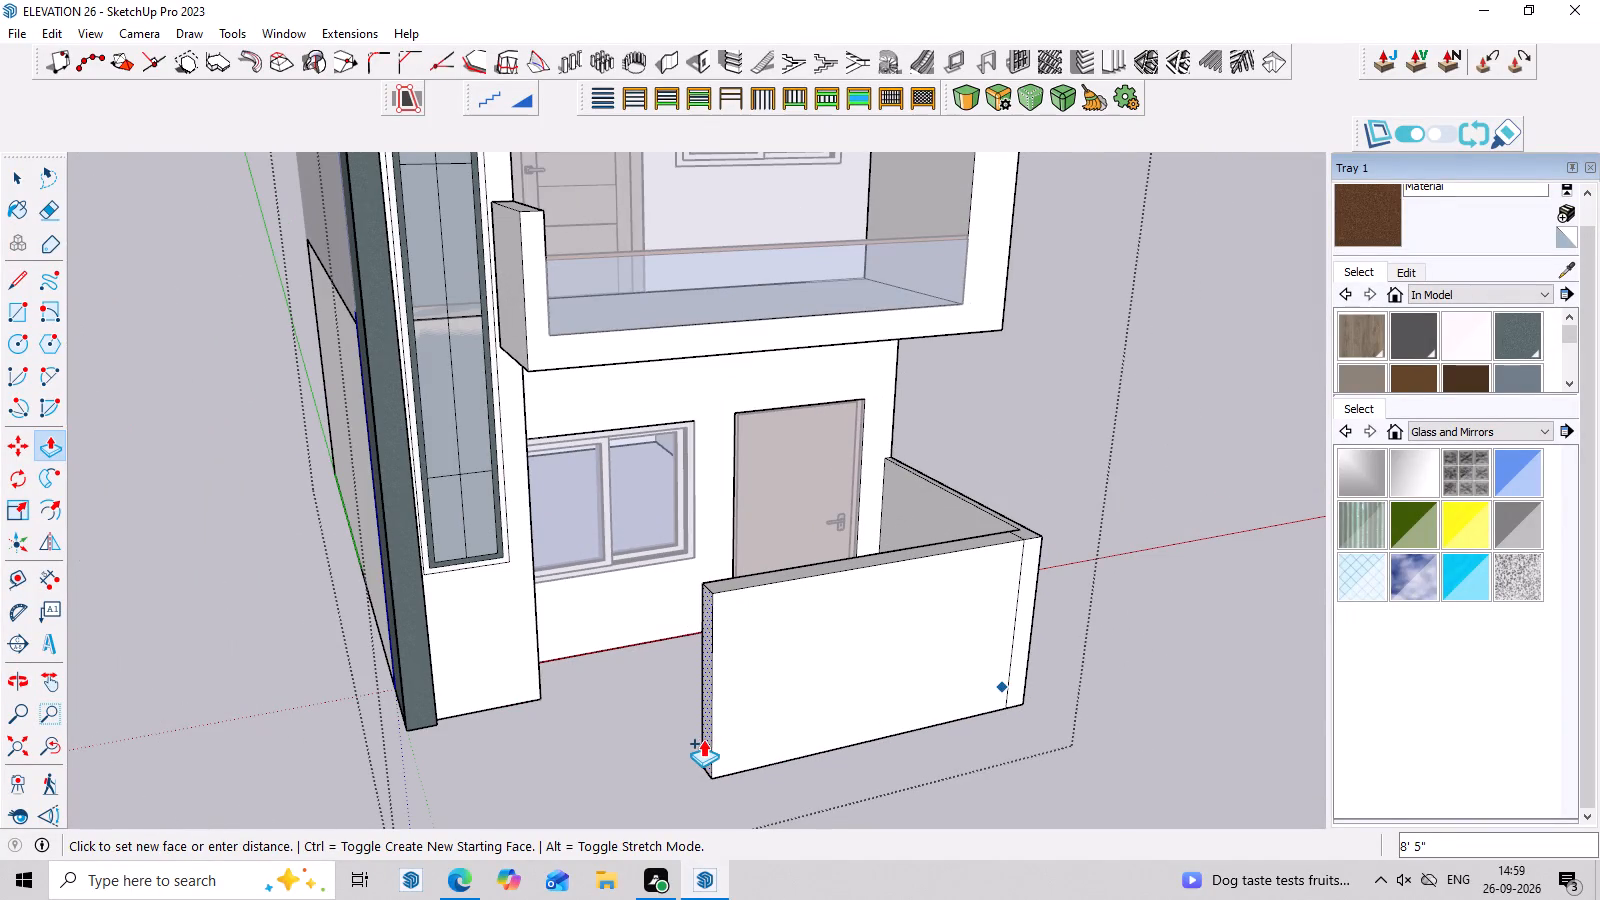
pyautogui.moveTo(703, 739); pyautogui.dragTo(620, 623, button='middle')
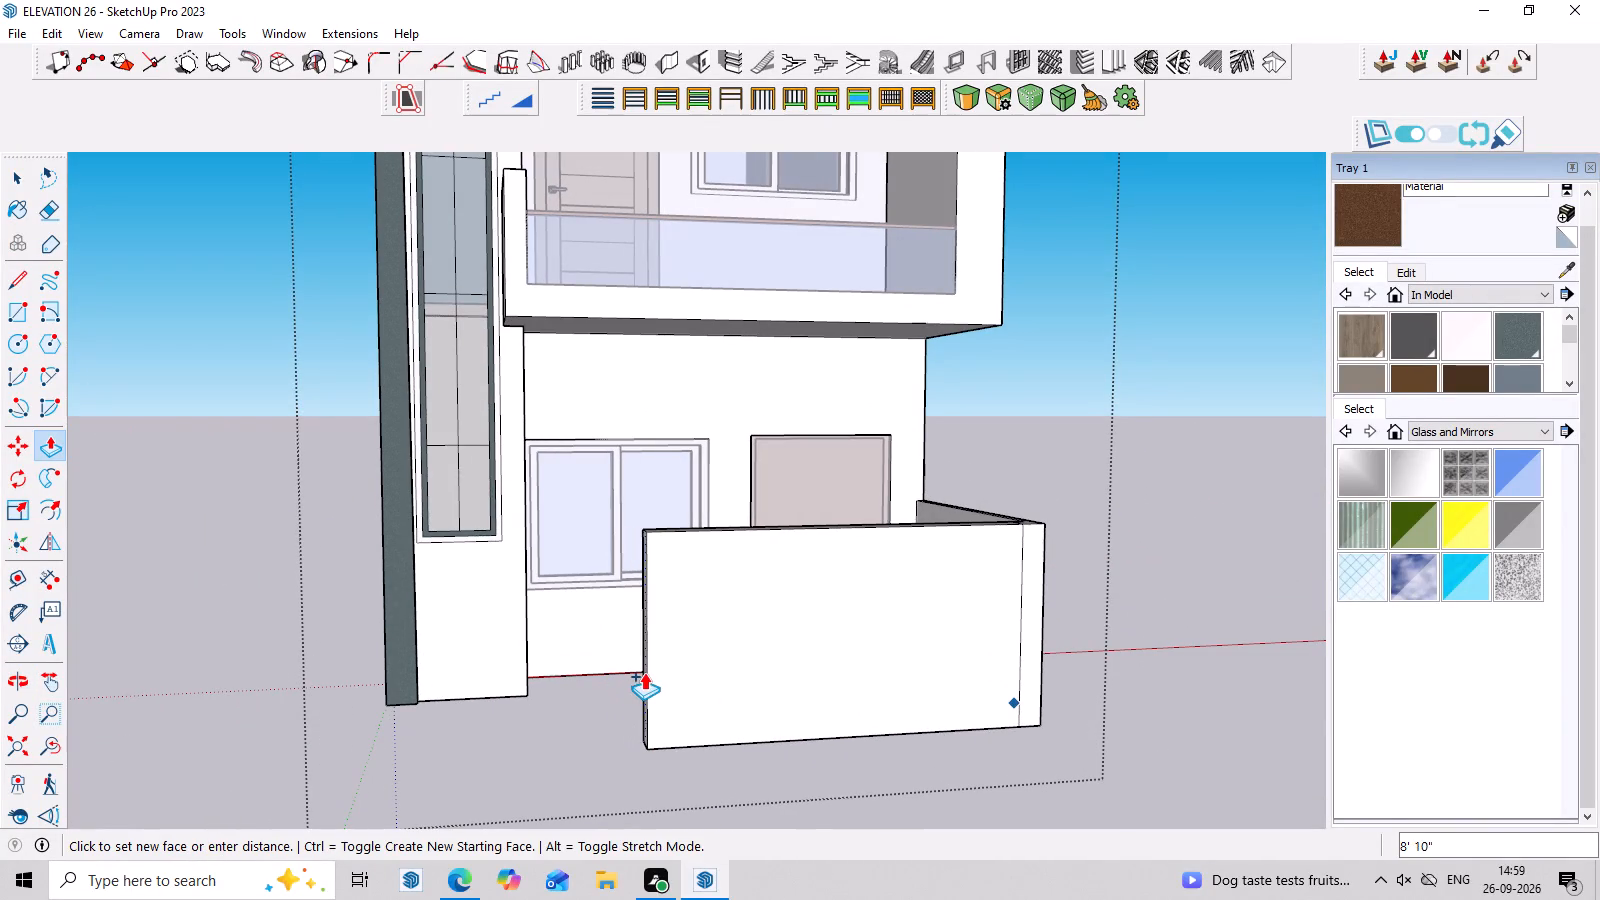
pyautogui.click(647, 679)
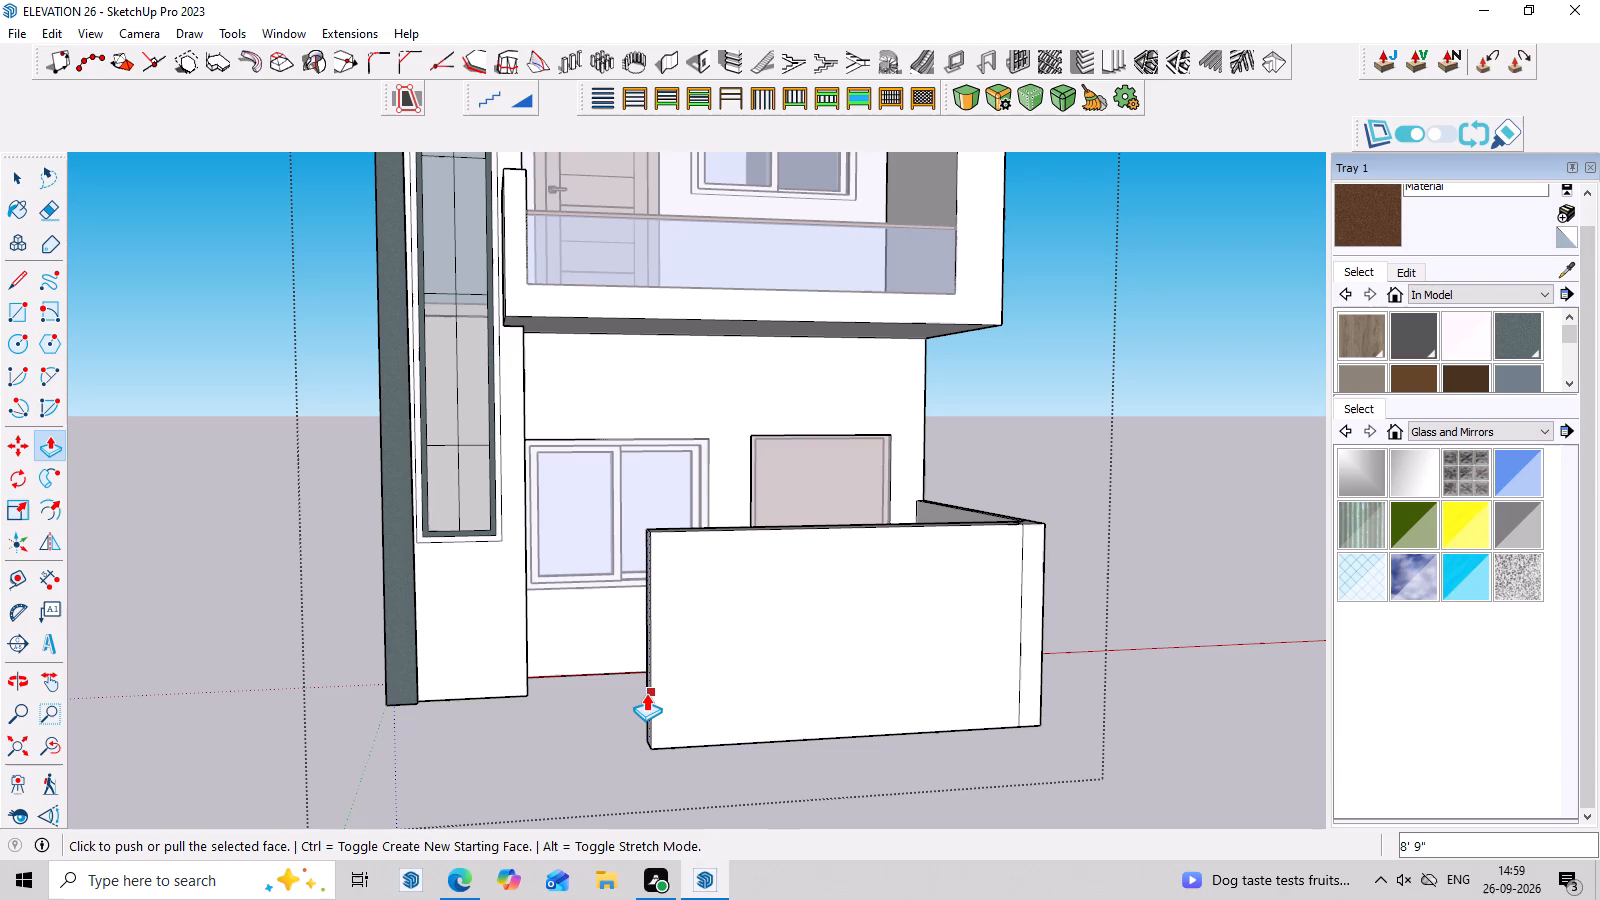
# Extend the front boundary wall's free end face about 5" further.
pyautogui.moveTo(646, 693); pyautogui.dragTo(879, 716, button='middle')
pyautogui.click(756, 709)
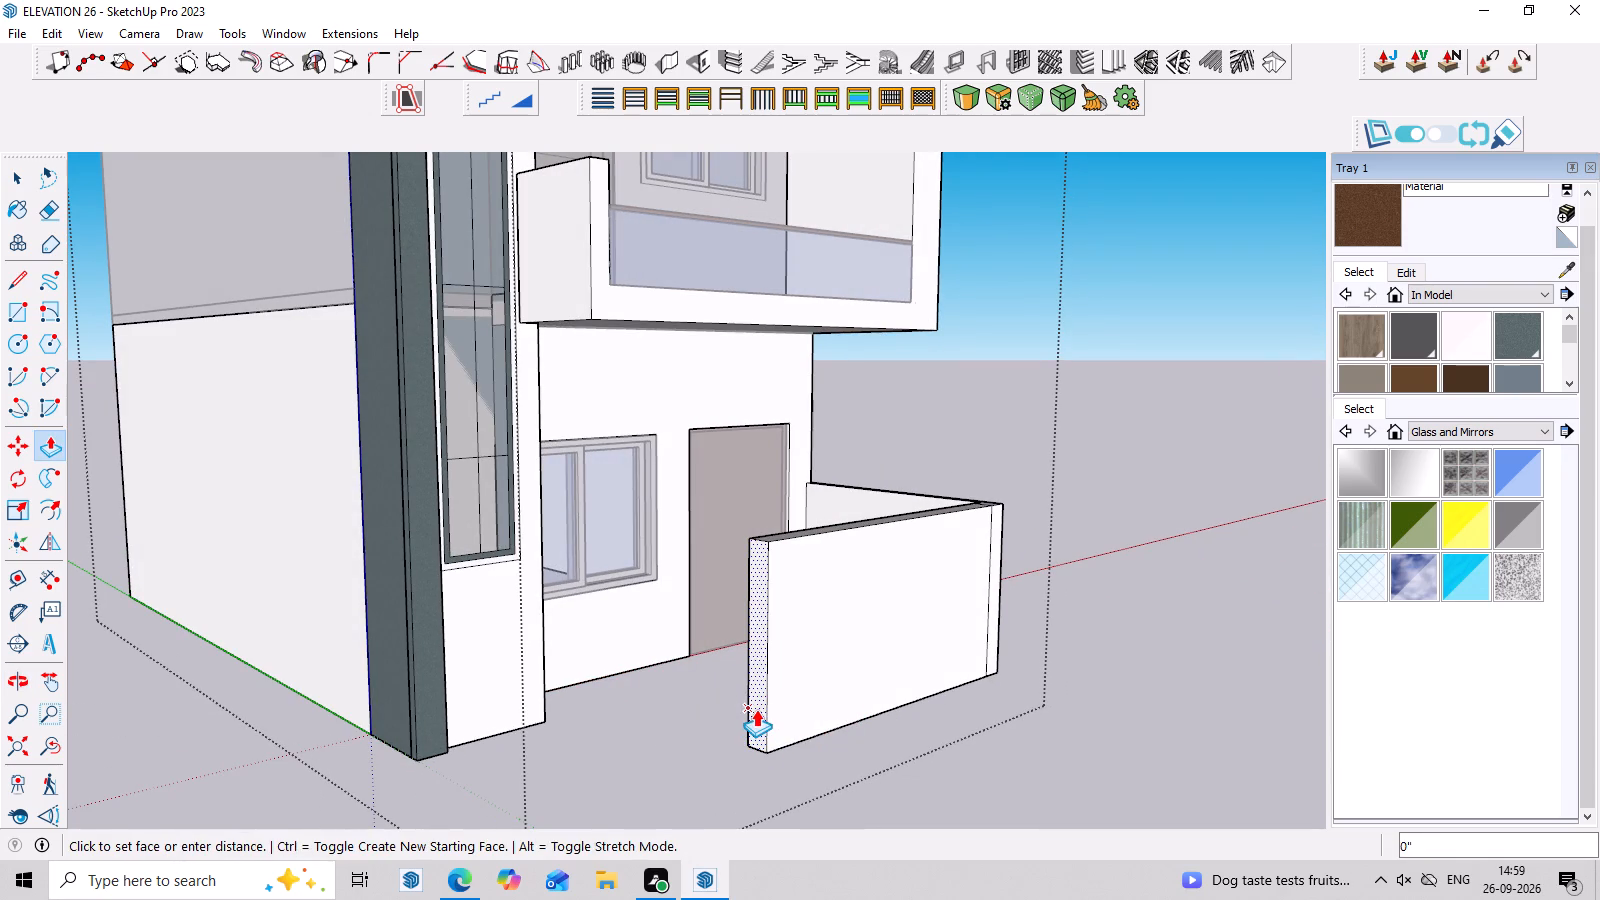
pyautogui.moveTo(736, 720); pyautogui.dragTo(680, 727, button='middle')
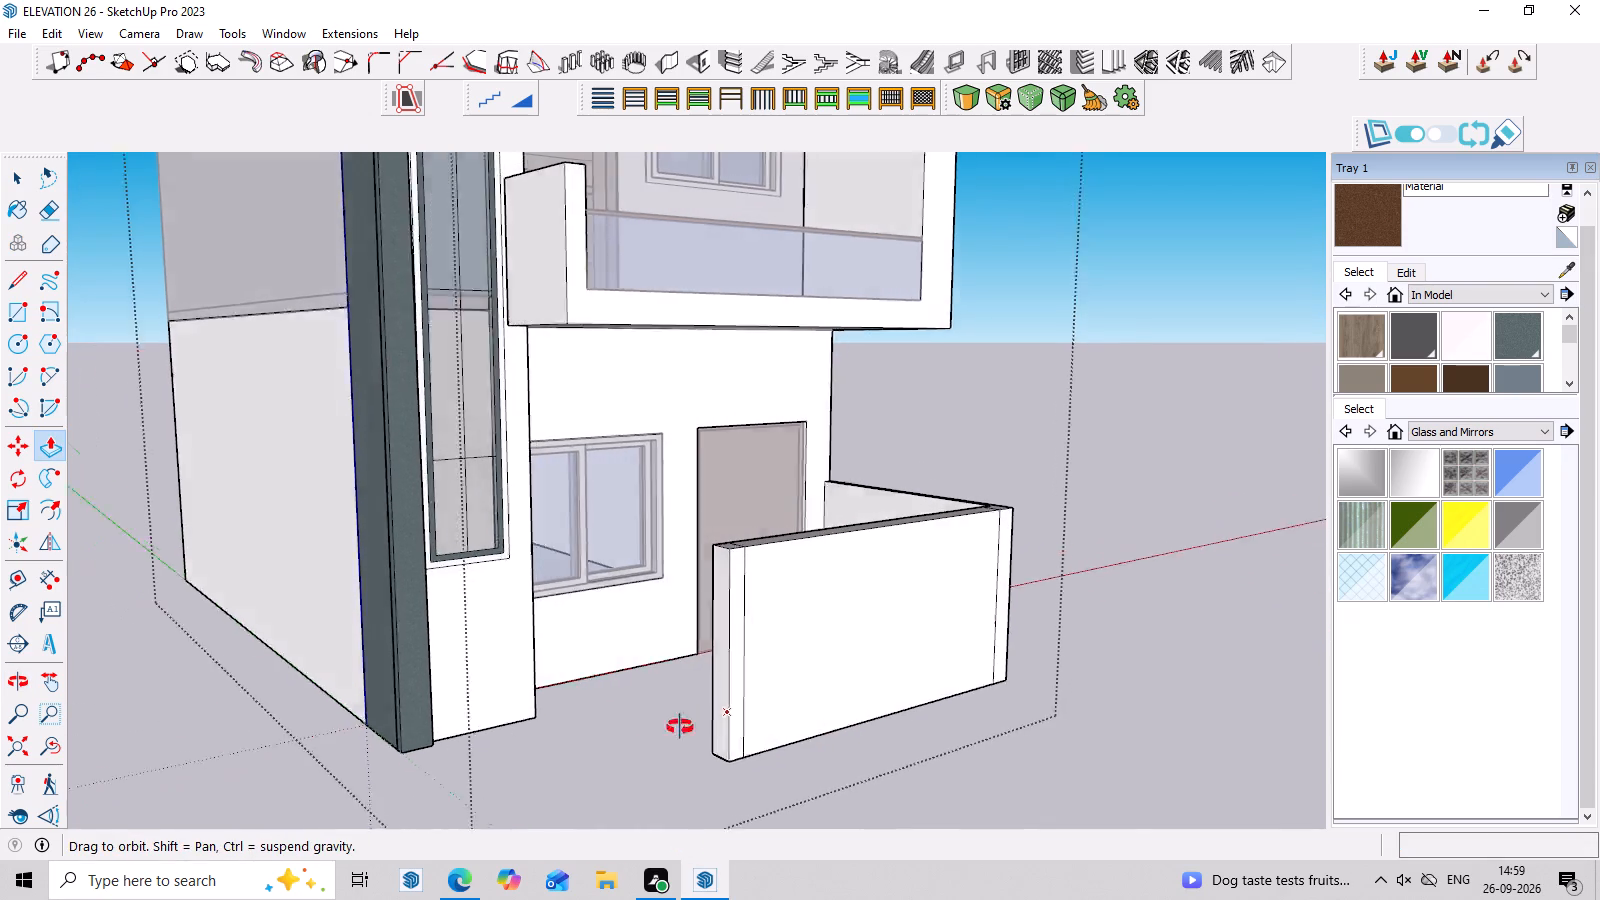
pyautogui.moveTo(680, 727); pyautogui.dragTo(632, 727, button='middle')
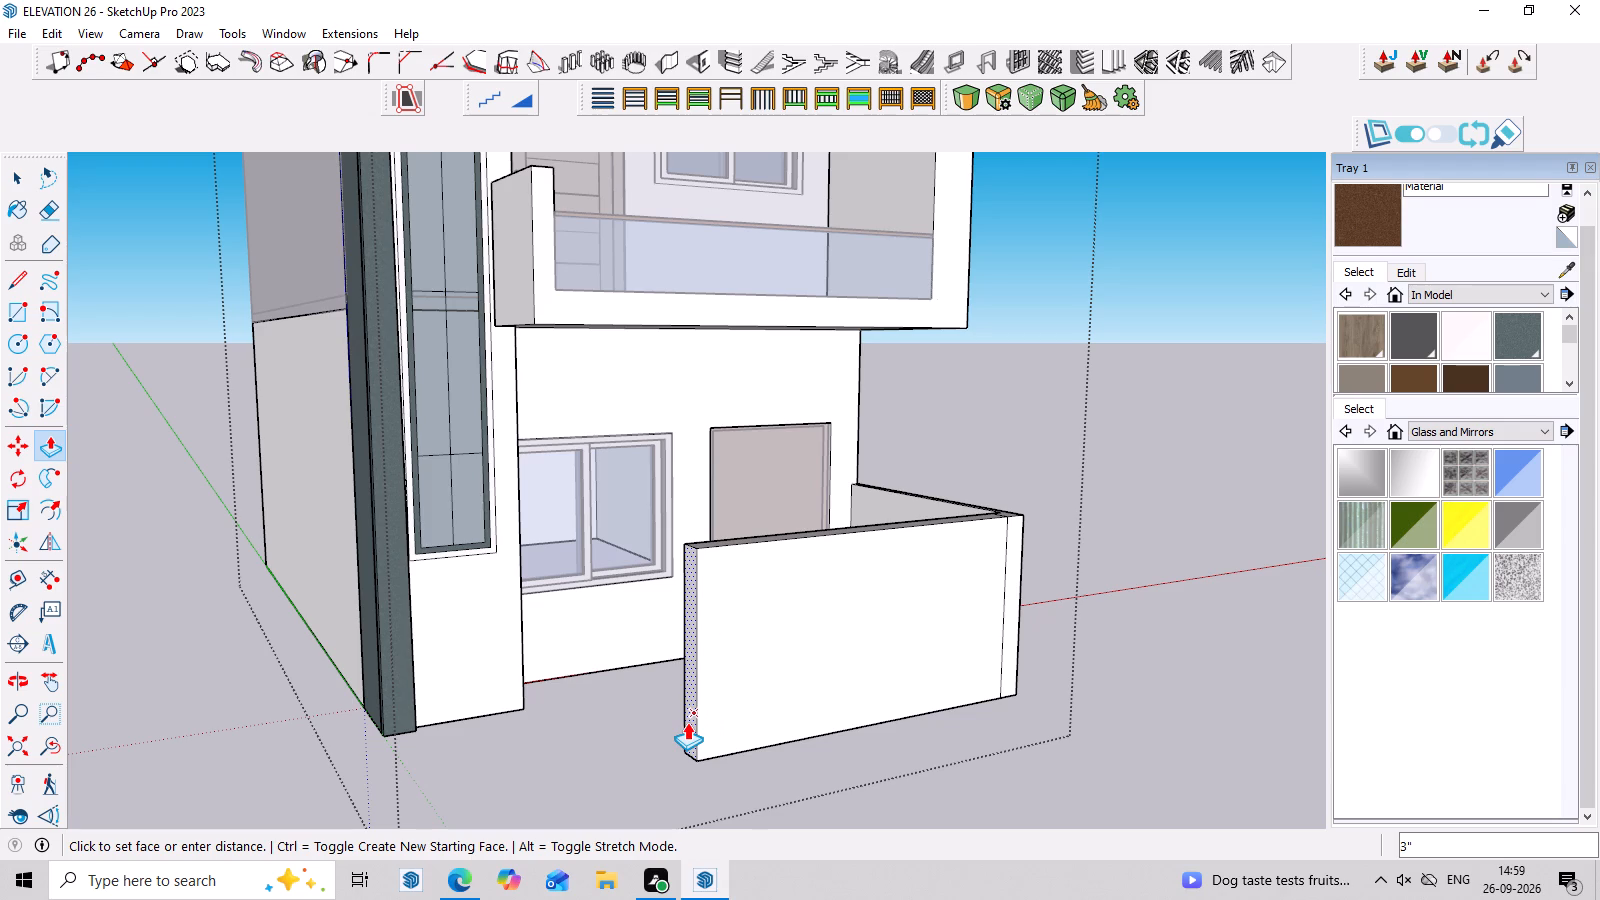
pyautogui.click(680, 725)
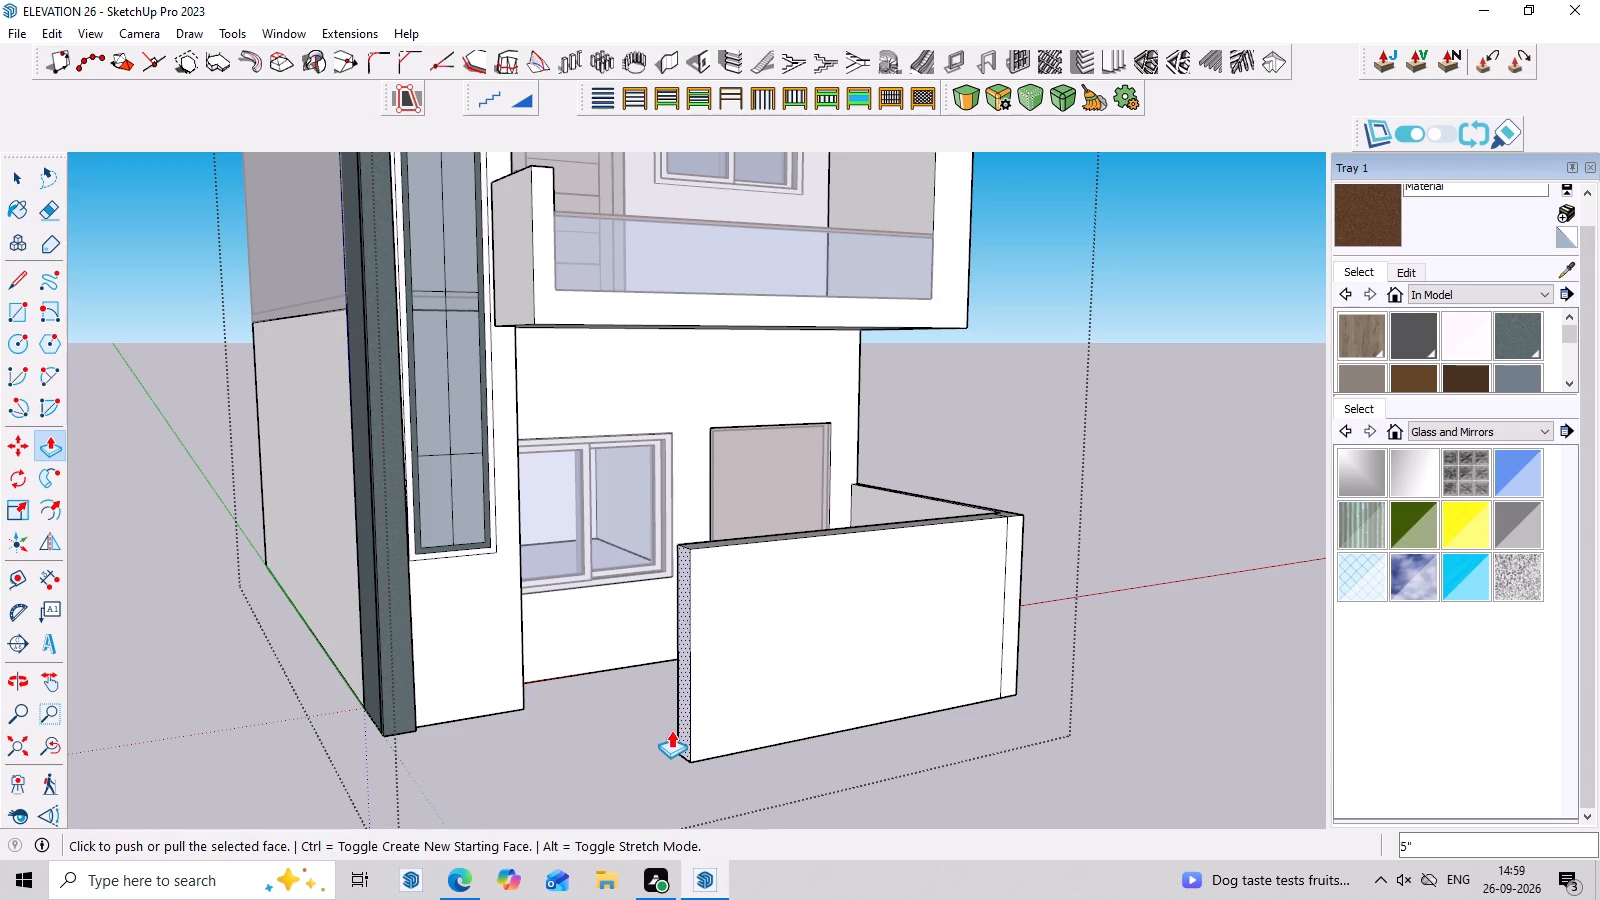
# Add a separate 4" section to the front boundary wall's free end with Push/Pull.
pyautogui.click(682, 726)
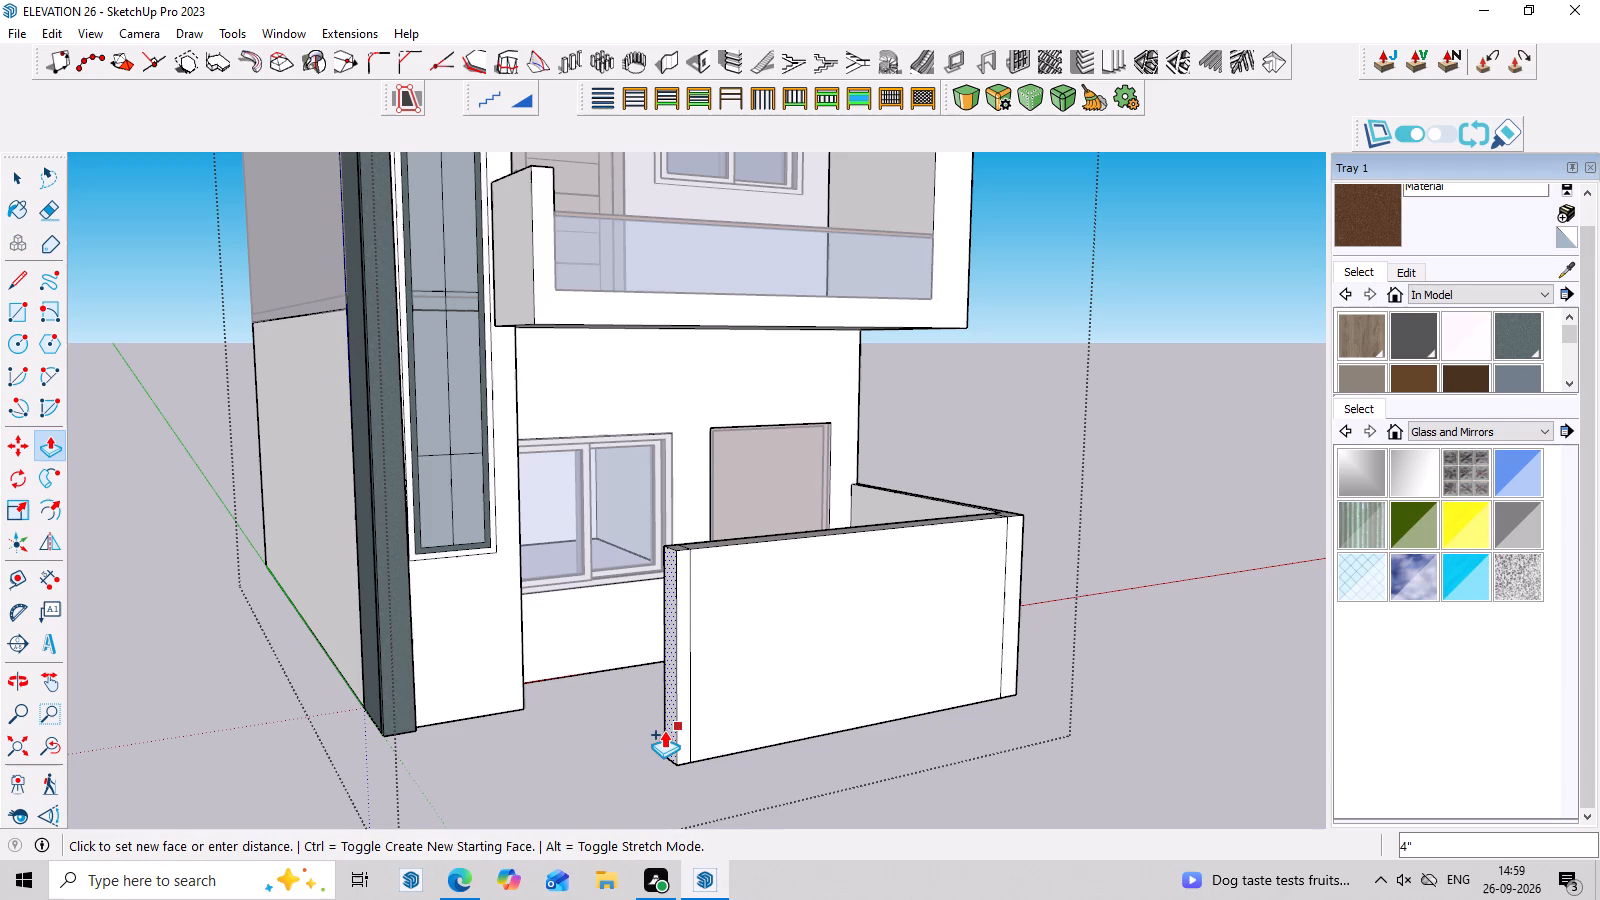
pyautogui.click(664, 730)
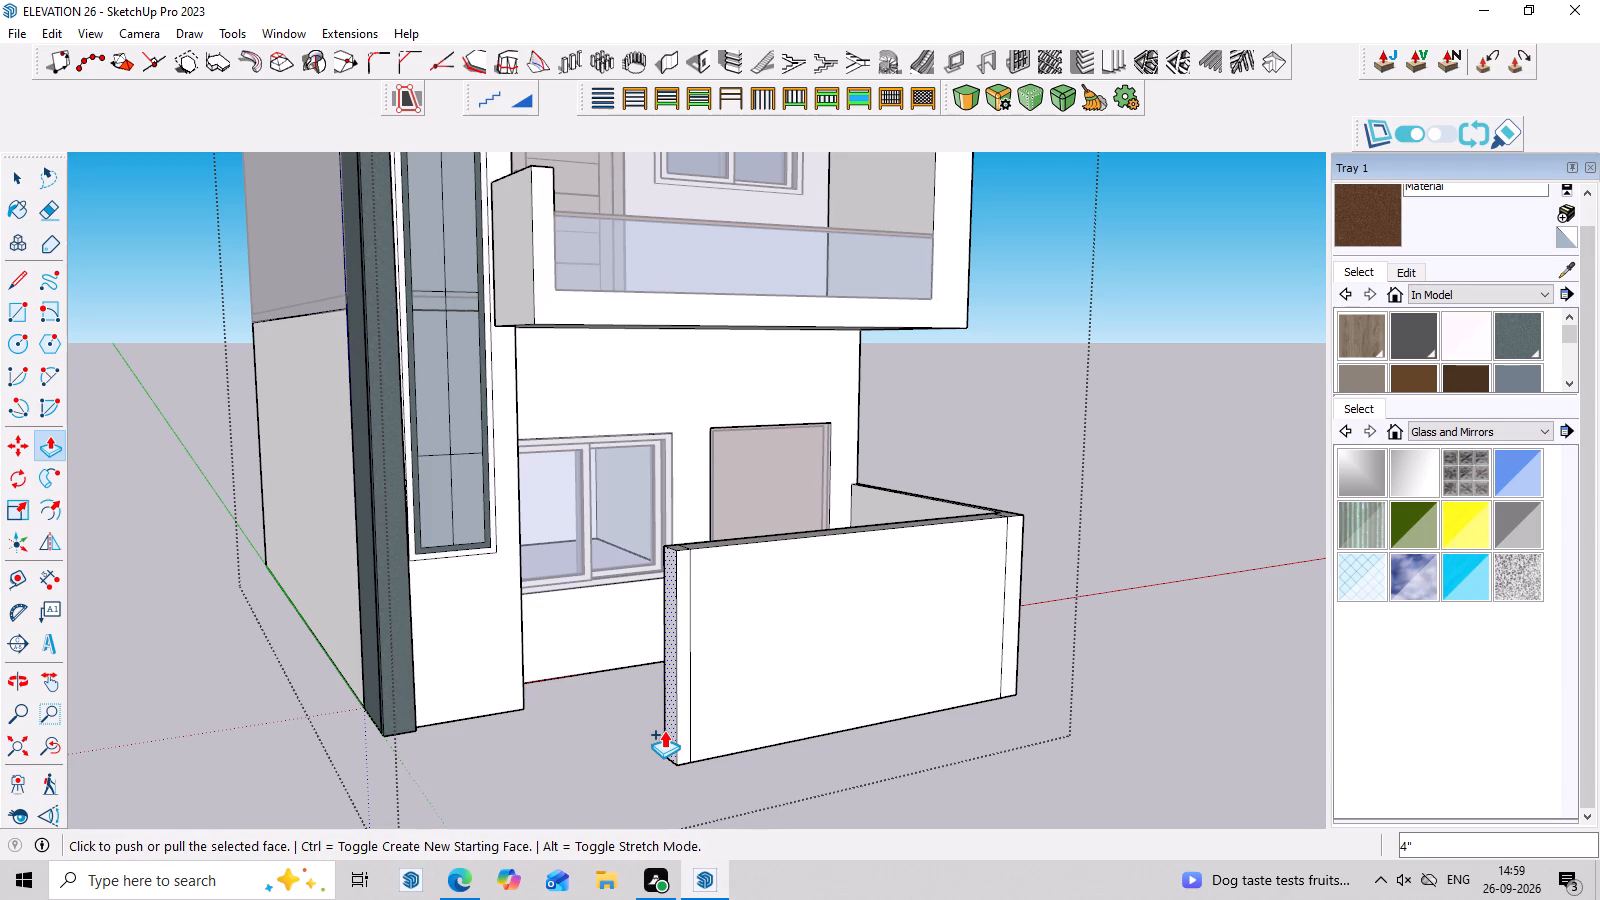
# Push/Pull the front wall's end face about 5' 3" as another section, aligning it with the dark tower frame's outer corner.
pyautogui.click(665, 730)
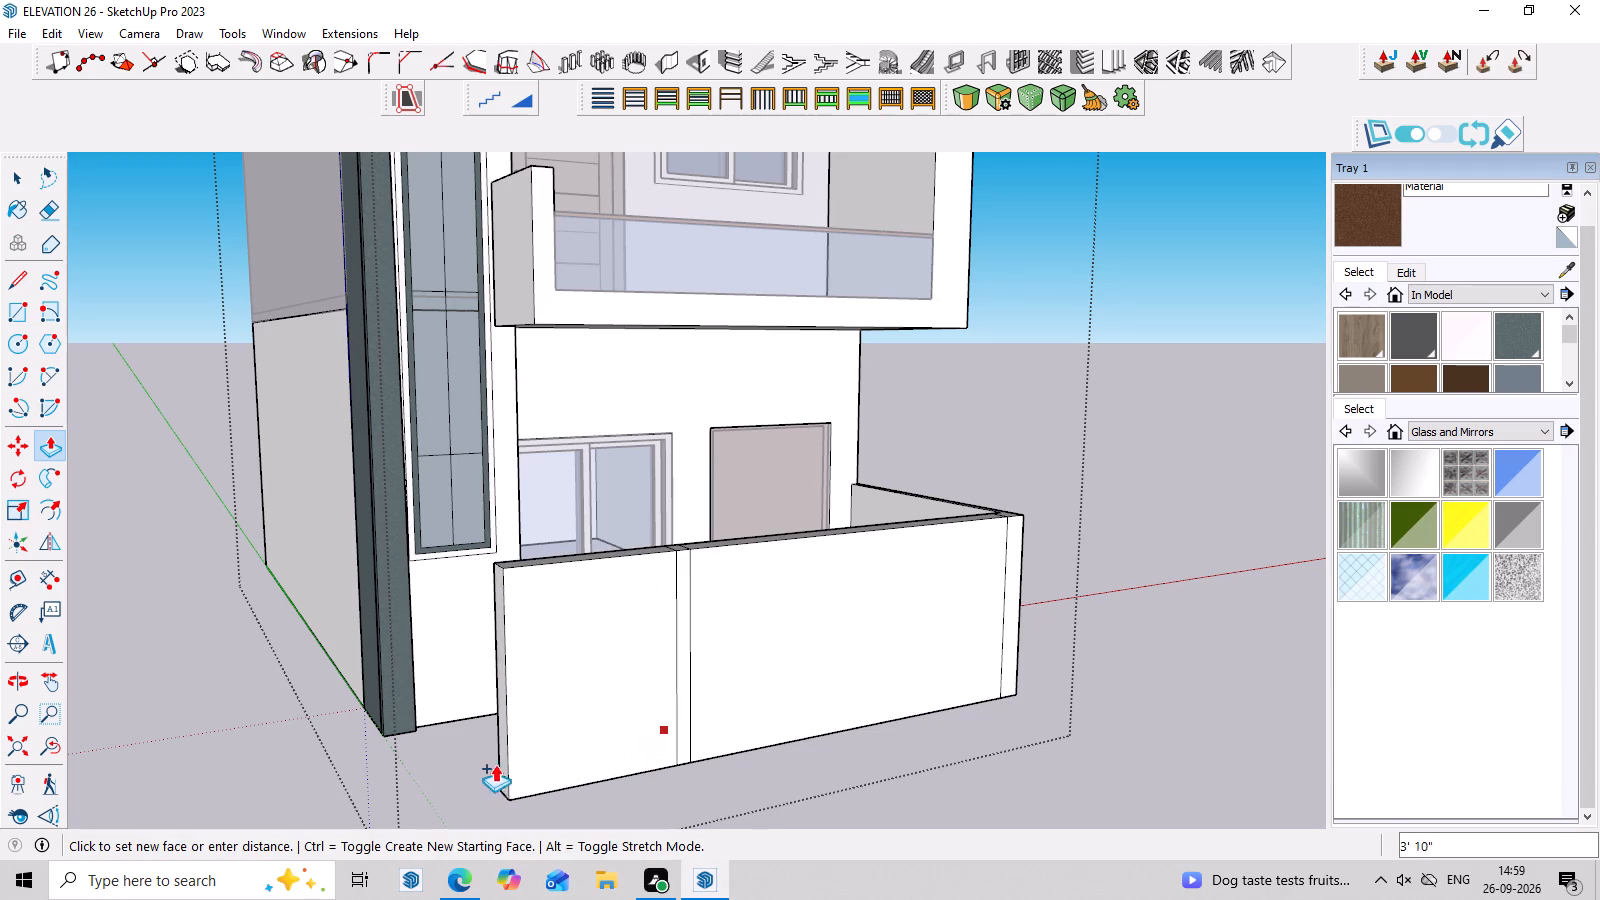
pyautogui.moveTo(476, 766); pyautogui.dragTo(915, 781, button='middle')
pyautogui.scroll(-2, 812, 794)
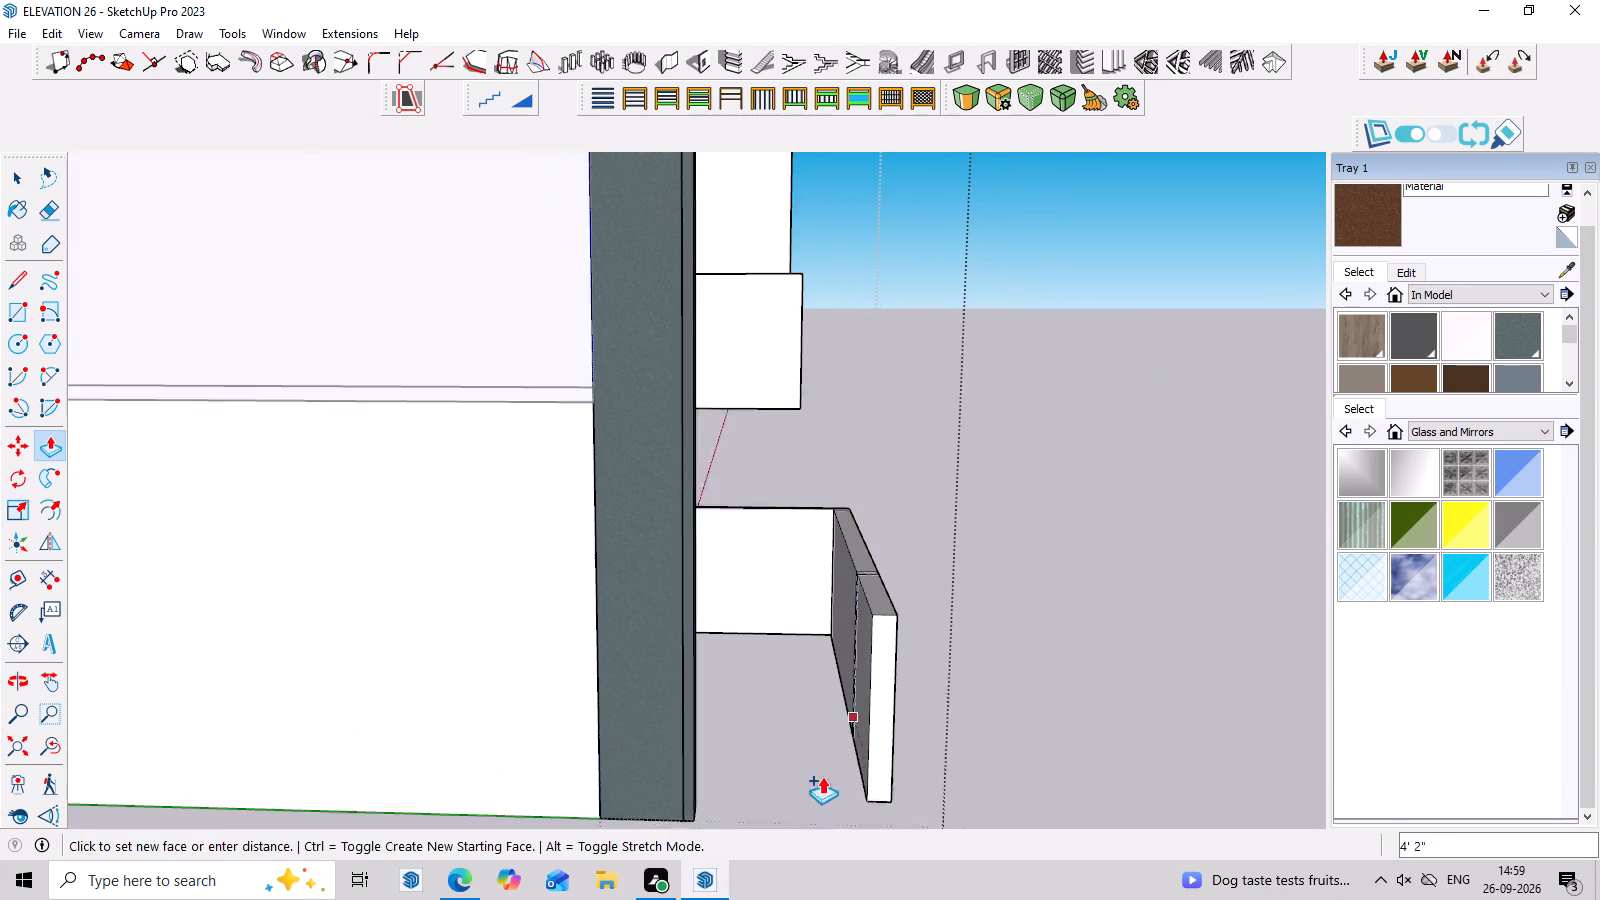
pyautogui.scroll(-1, 822, 776)
pyautogui.click(705, 811)
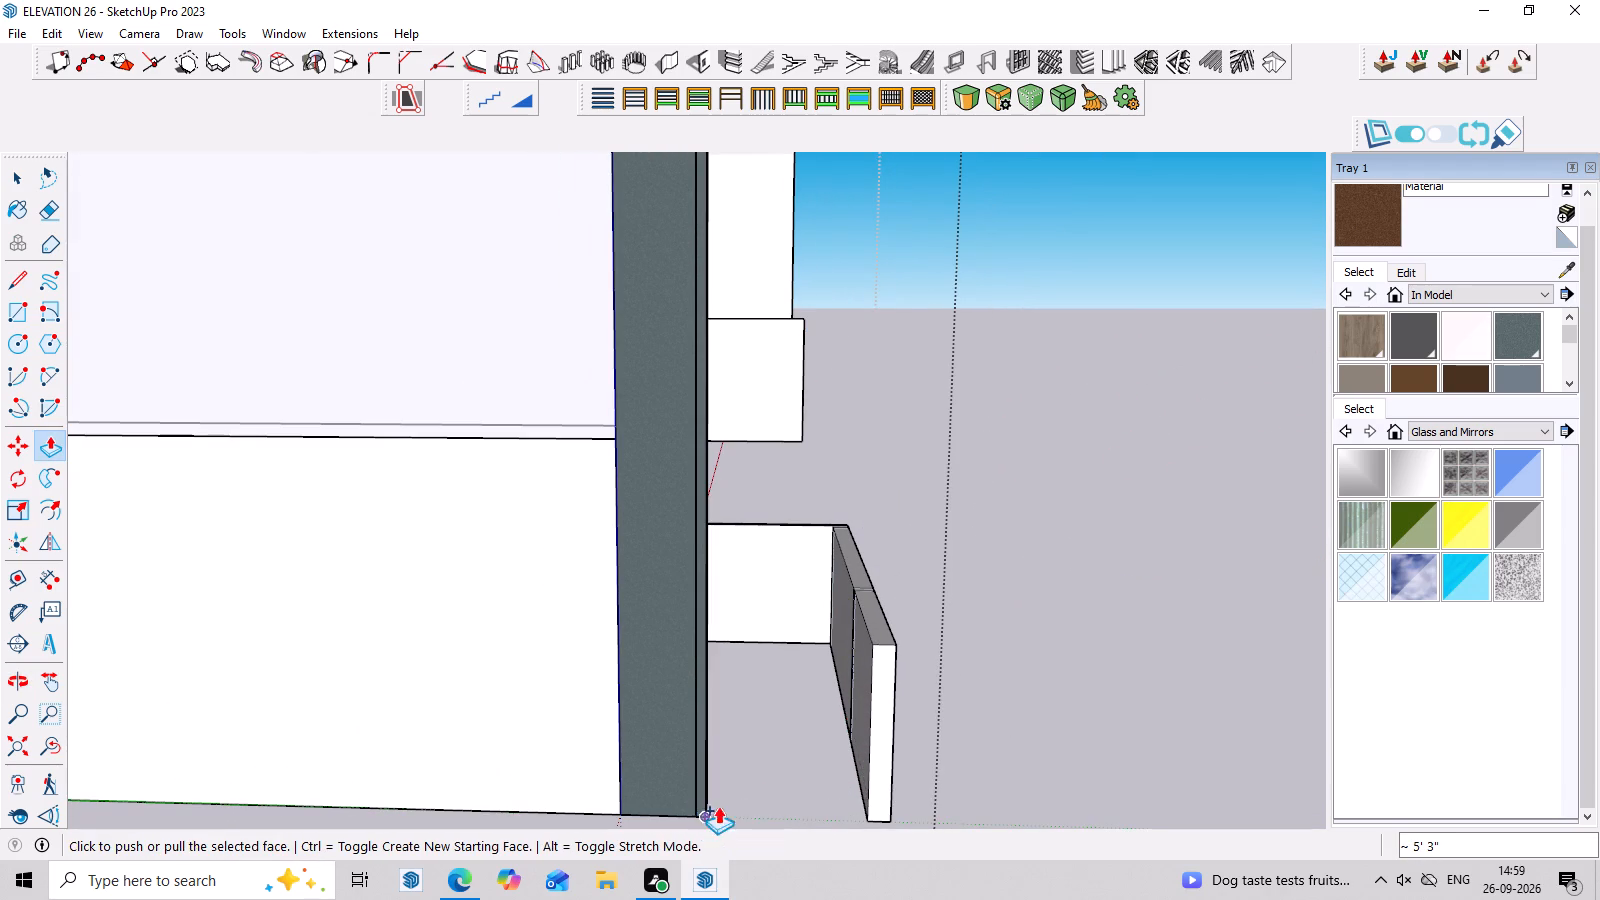
pyautogui.moveTo(970, 776); pyautogui.dragTo(1336, 788, button='middle')
pyautogui.scroll(6, 982, 685)
pyautogui.moveTo(1083, 741); pyautogui.dragTo(1114, 713, button='middle')
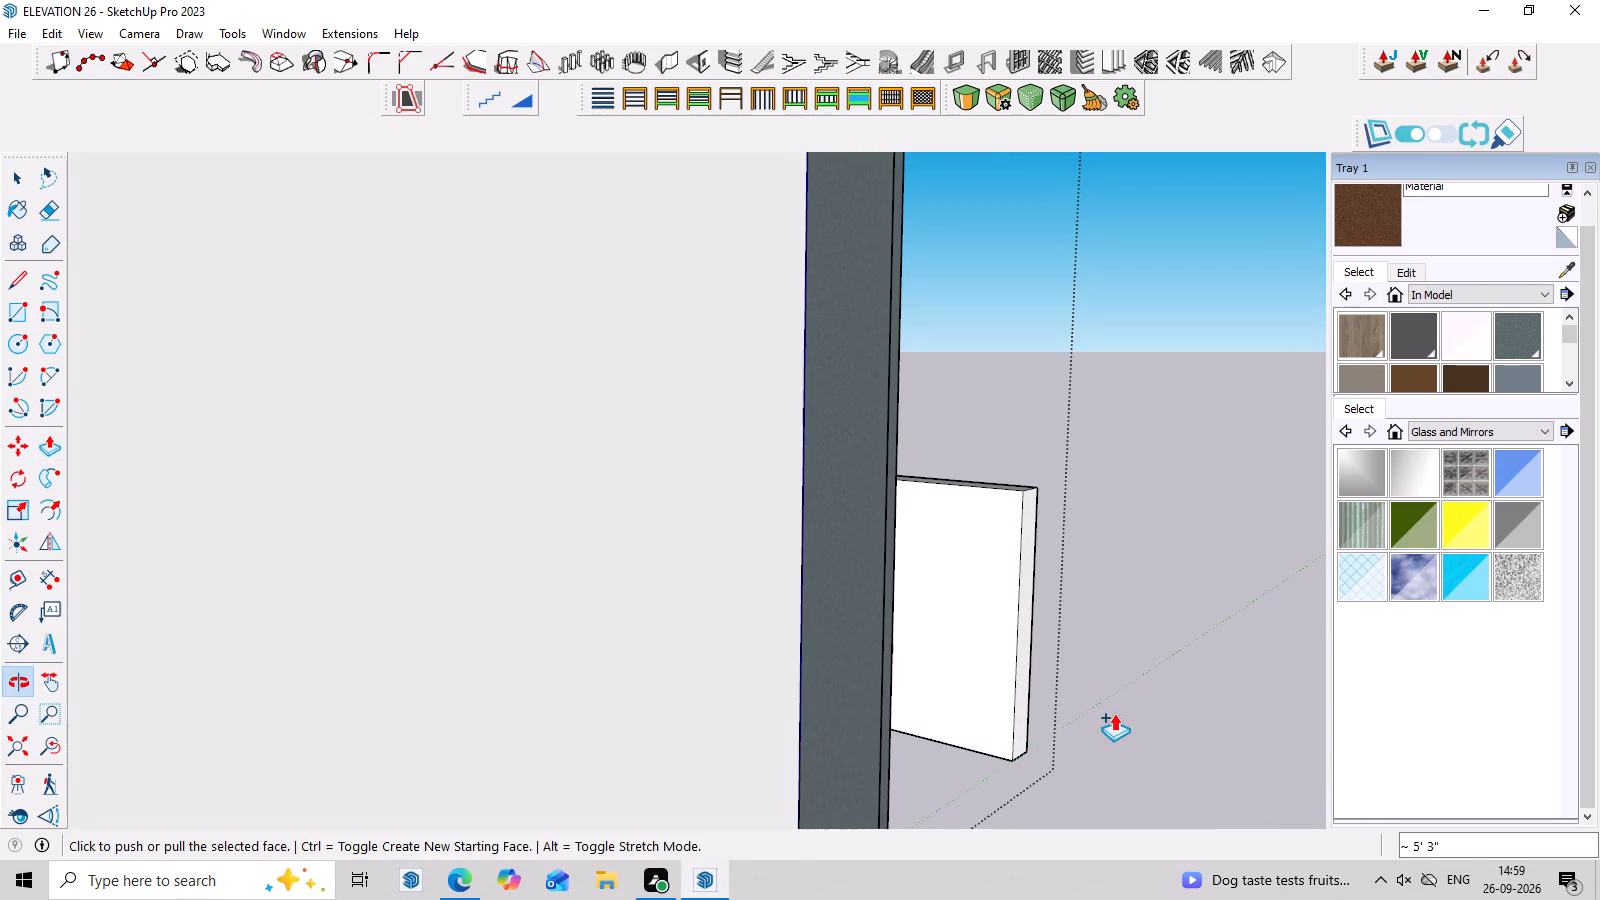
pyautogui.press('Escape')
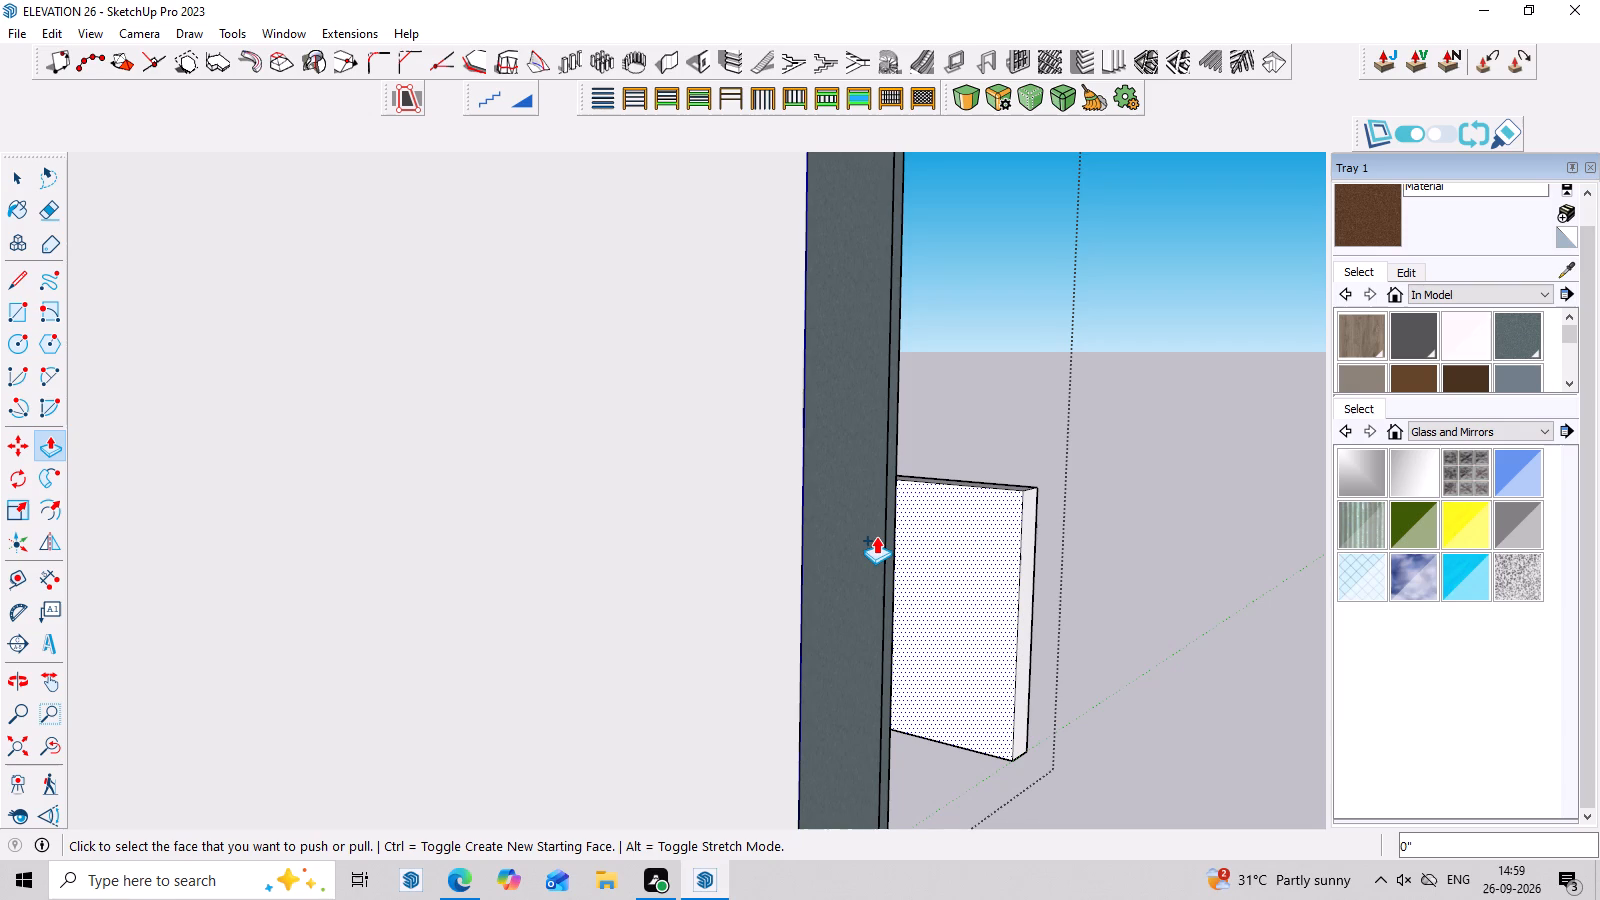
pyautogui.press('Escape')
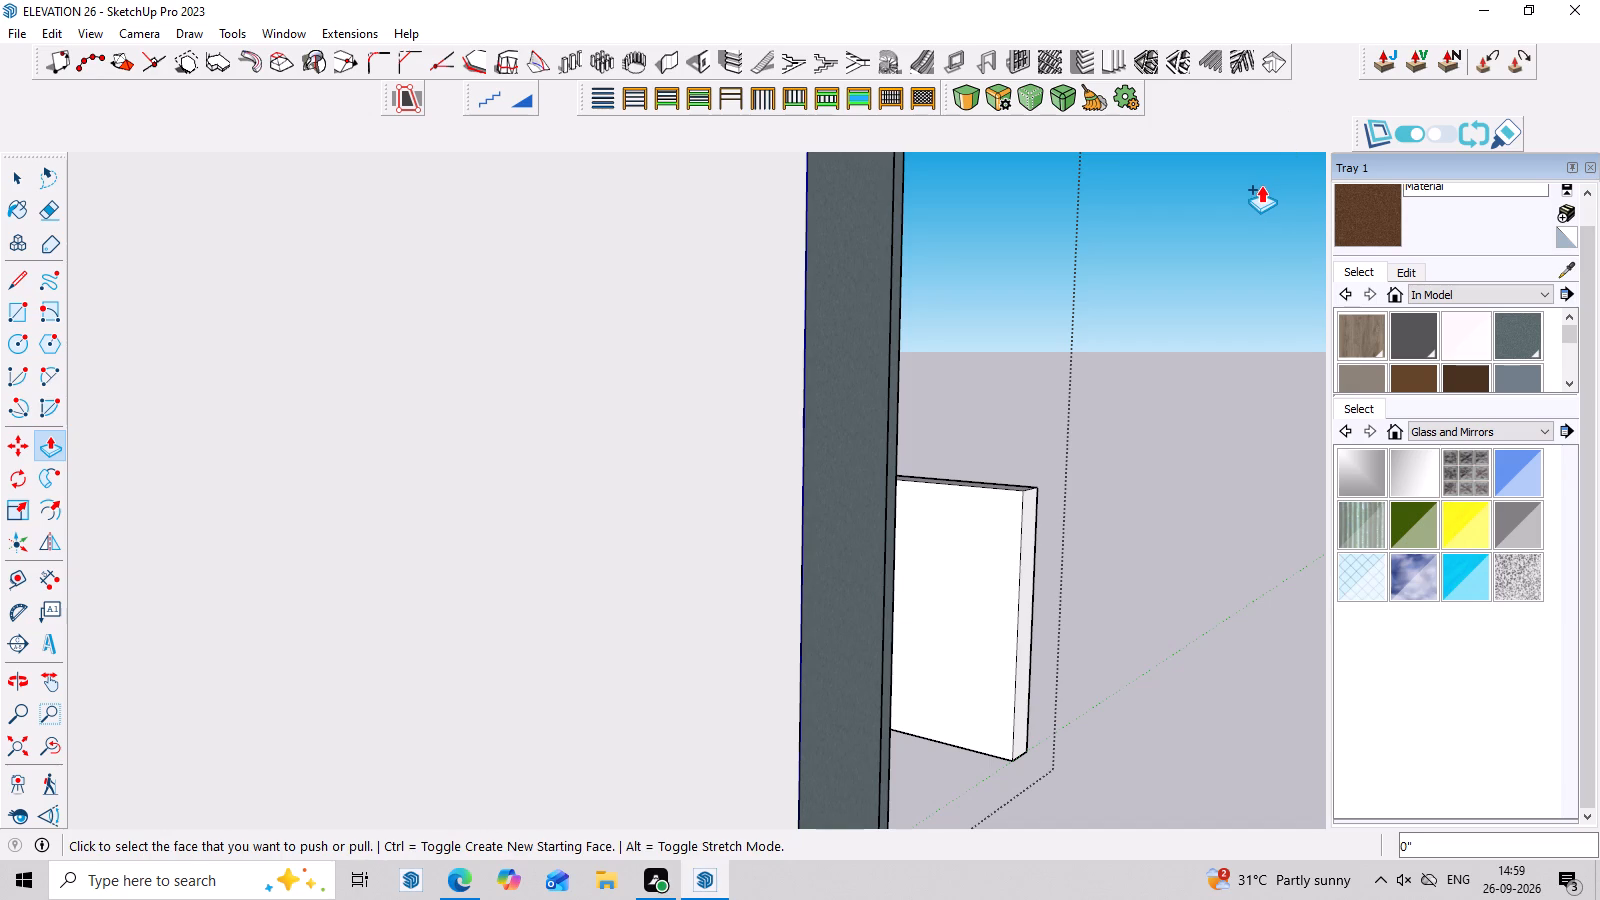
# Draw an upright line about 4' 10" long across the front wall's inner face, close to its end at the dark tower frame.
pyautogui.press('l')
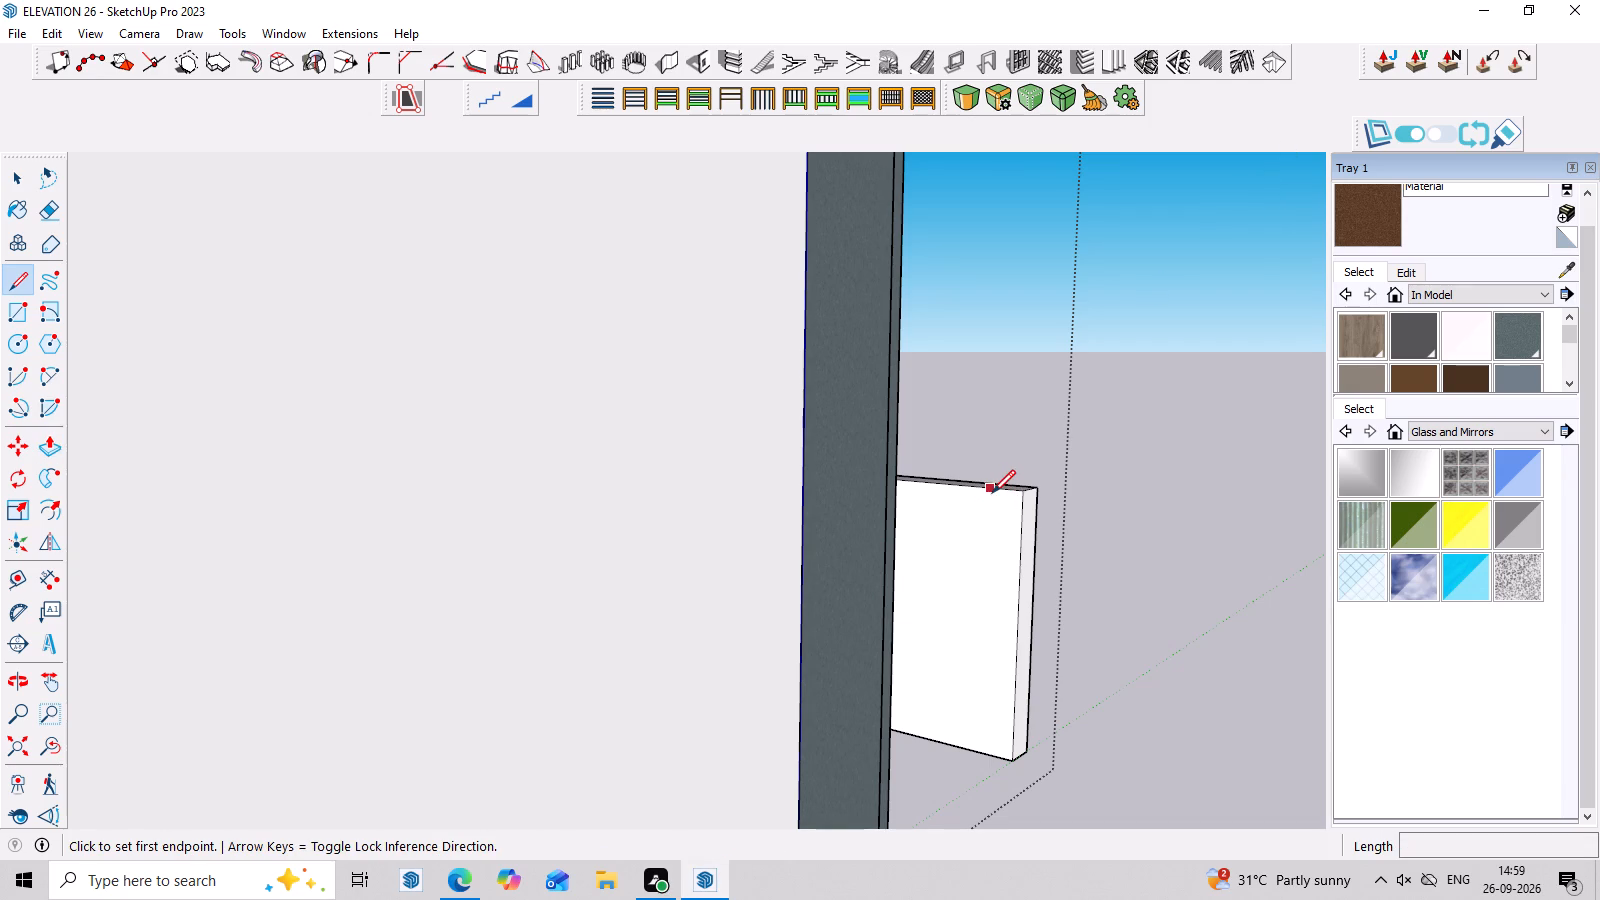
pyautogui.click(992, 493)
pyautogui.click(979, 752)
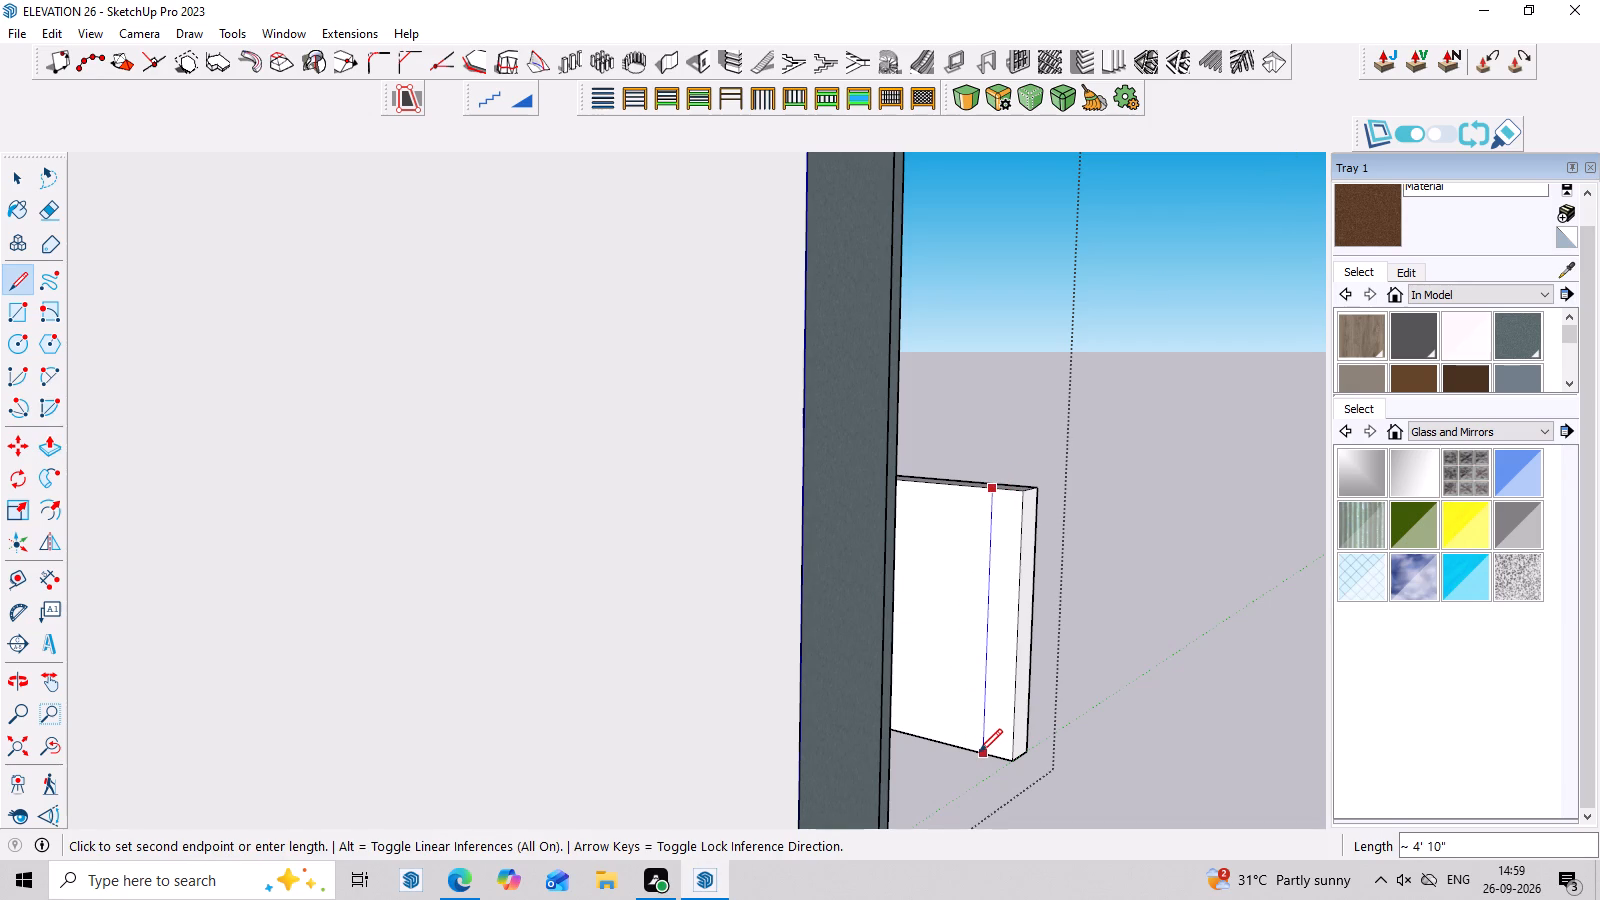
pyautogui.press('space')
# Push/Pull the narrow strip at that end of the inner face about 4' 3" back to the dark tower frame's front.
pyautogui.click(1004, 674)
pyautogui.press('p')
pyautogui.click(996, 669)
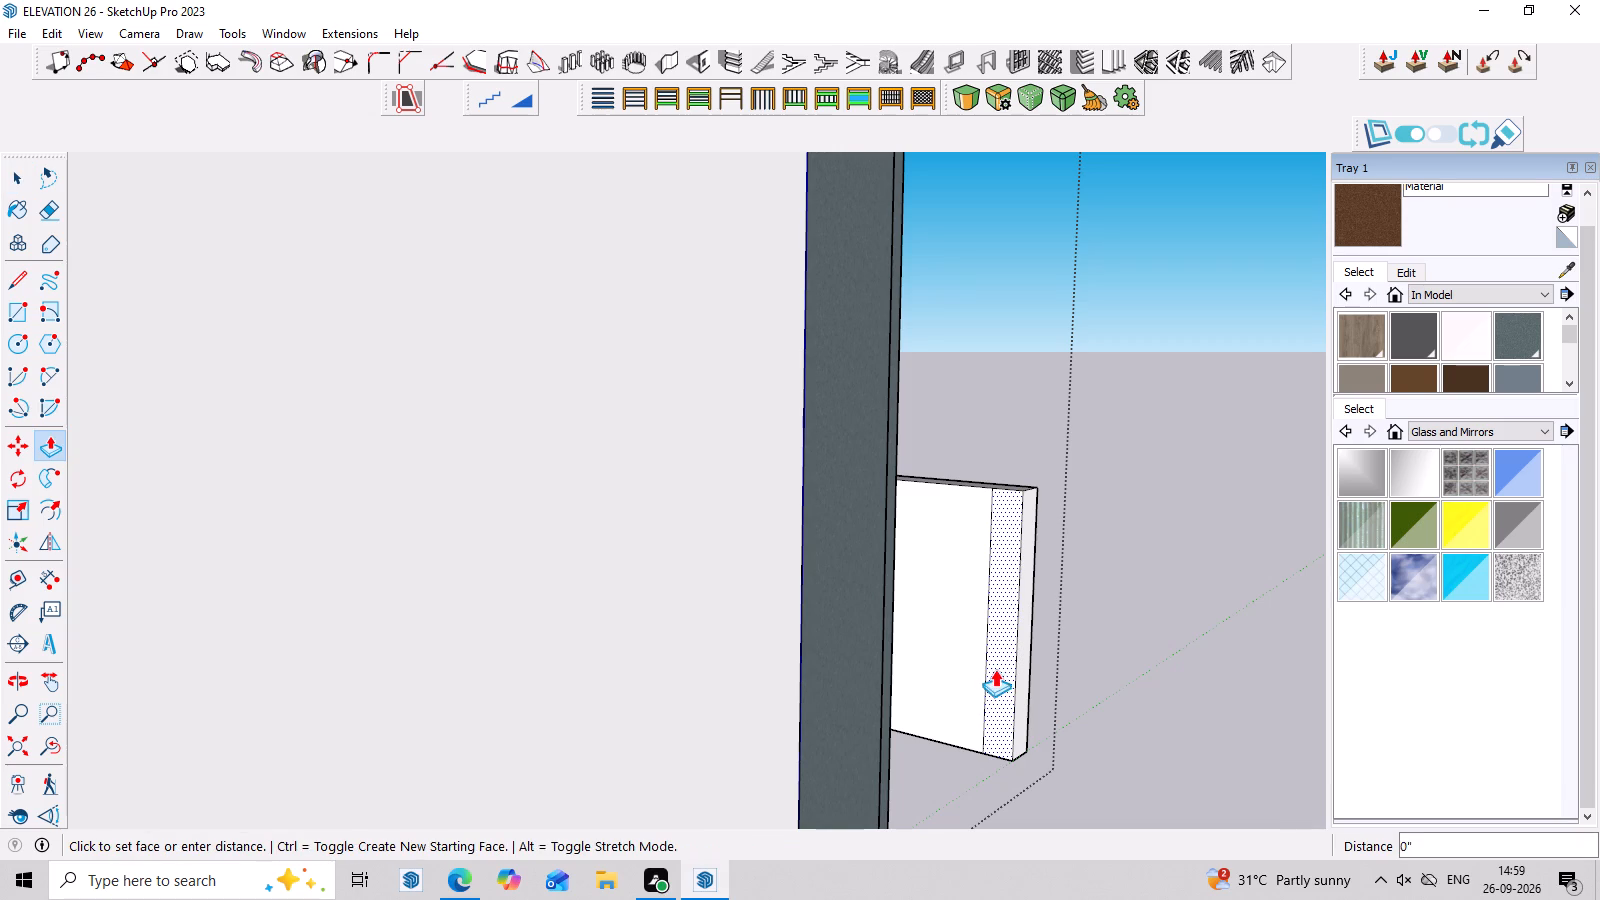
pyautogui.scroll(-3, 931, 707)
pyautogui.moveTo(944, 701); pyautogui.dragTo(702, 620, button='middle')
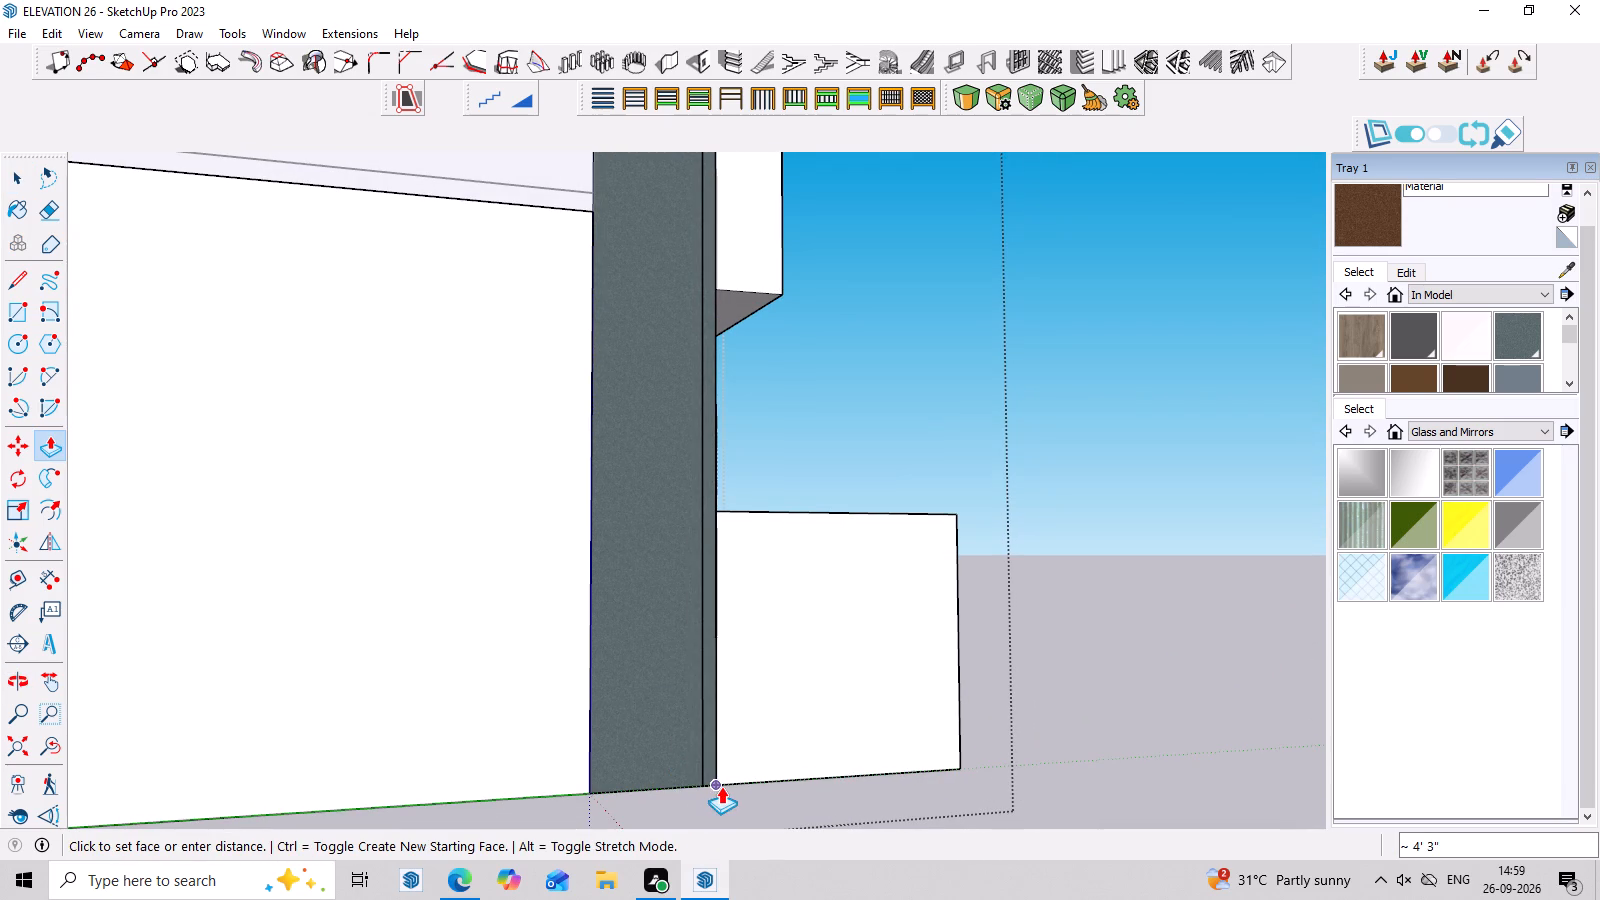
pyautogui.click(721, 786)
# Examine the front boundary wall and the whole facade from the side, front and low angles.
pyautogui.scroll(-6, 879, 664)
pyautogui.moveTo(978, 653); pyautogui.dragTo(978, 665, button='middle')
pyautogui.moveTo(1015, 651); pyautogui.dragTo(382, 720, button='middle')
pyautogui.scroll(-4, 573, 603)
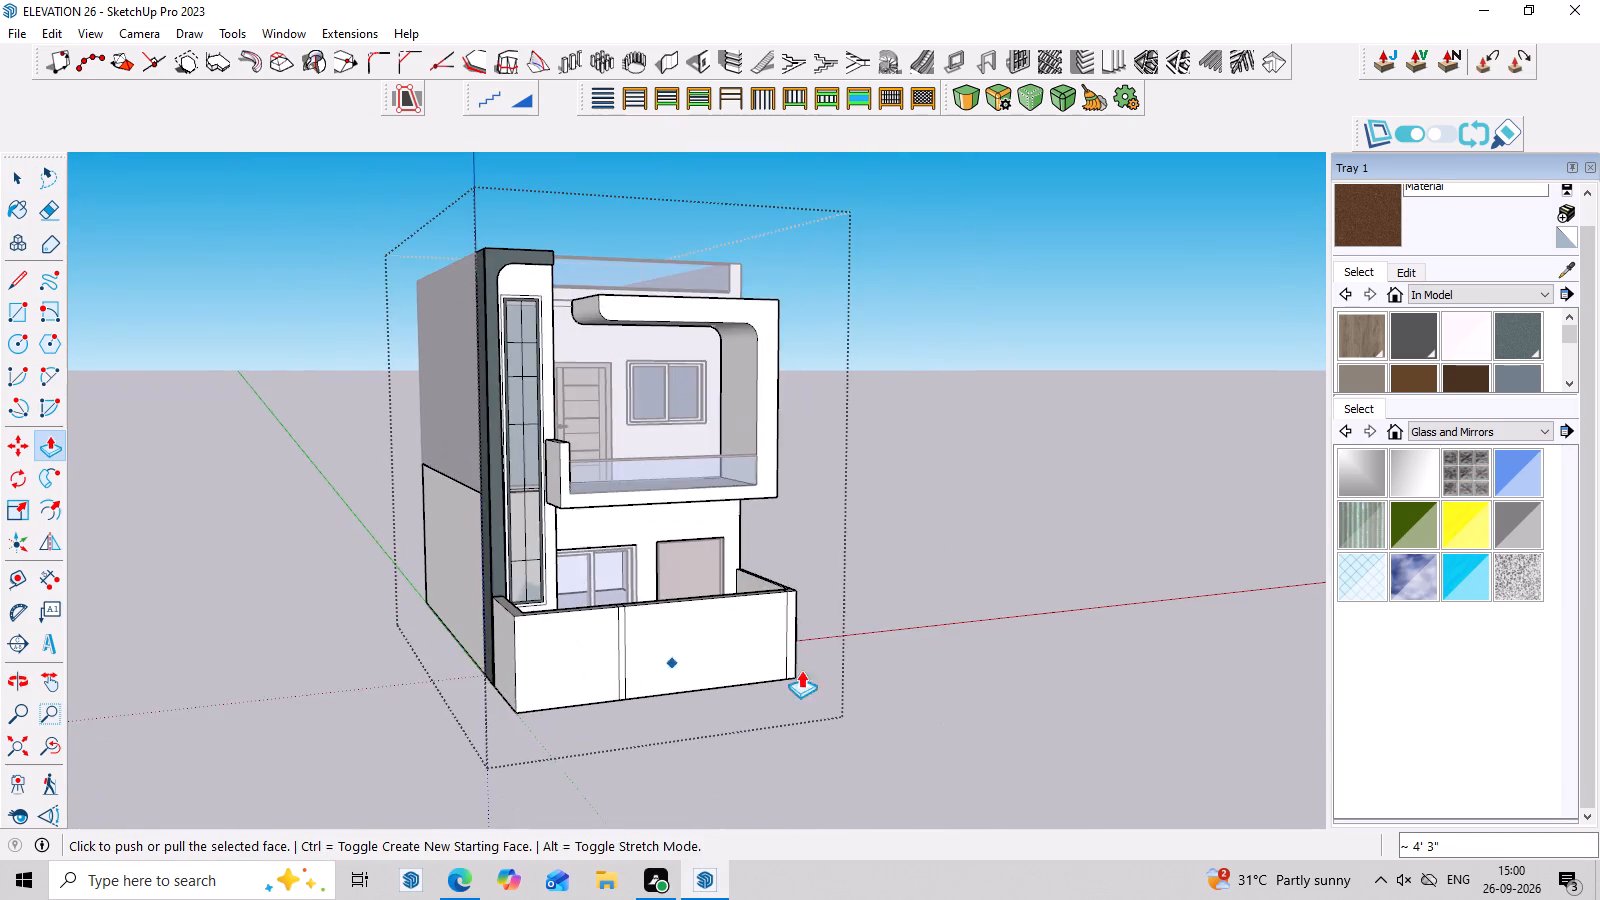
pyautogui.moveTo(937, 689); pyautogui.dragTo(768, 667, button='middle')
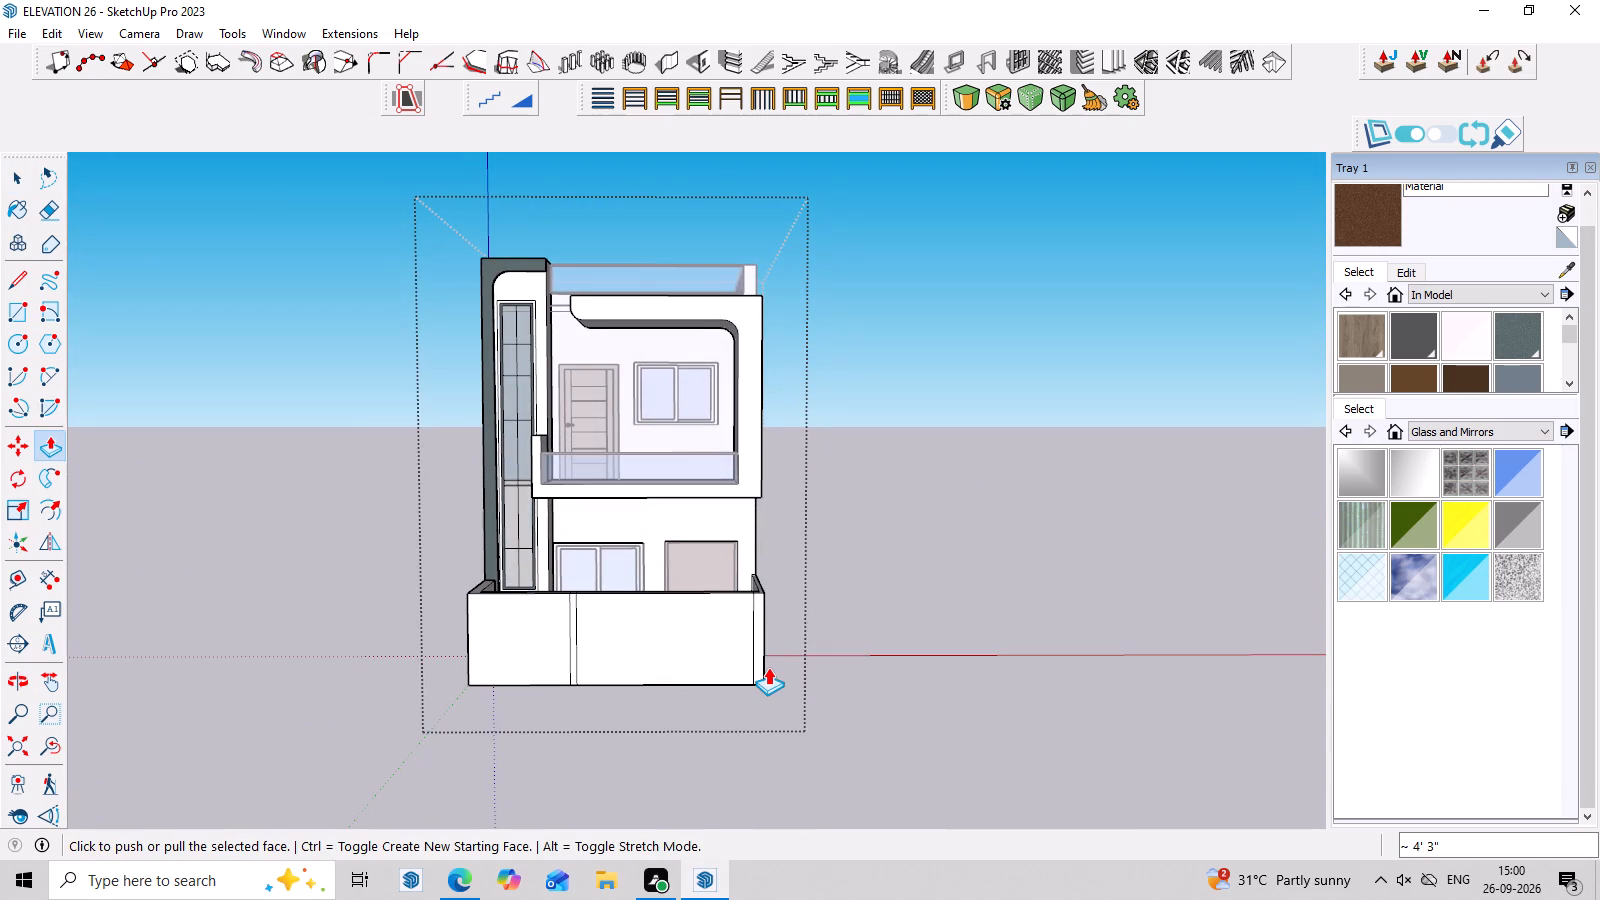
pyautogui.moveTo(768, 667); pyautogui.dragTo(852, 568, button='middle')
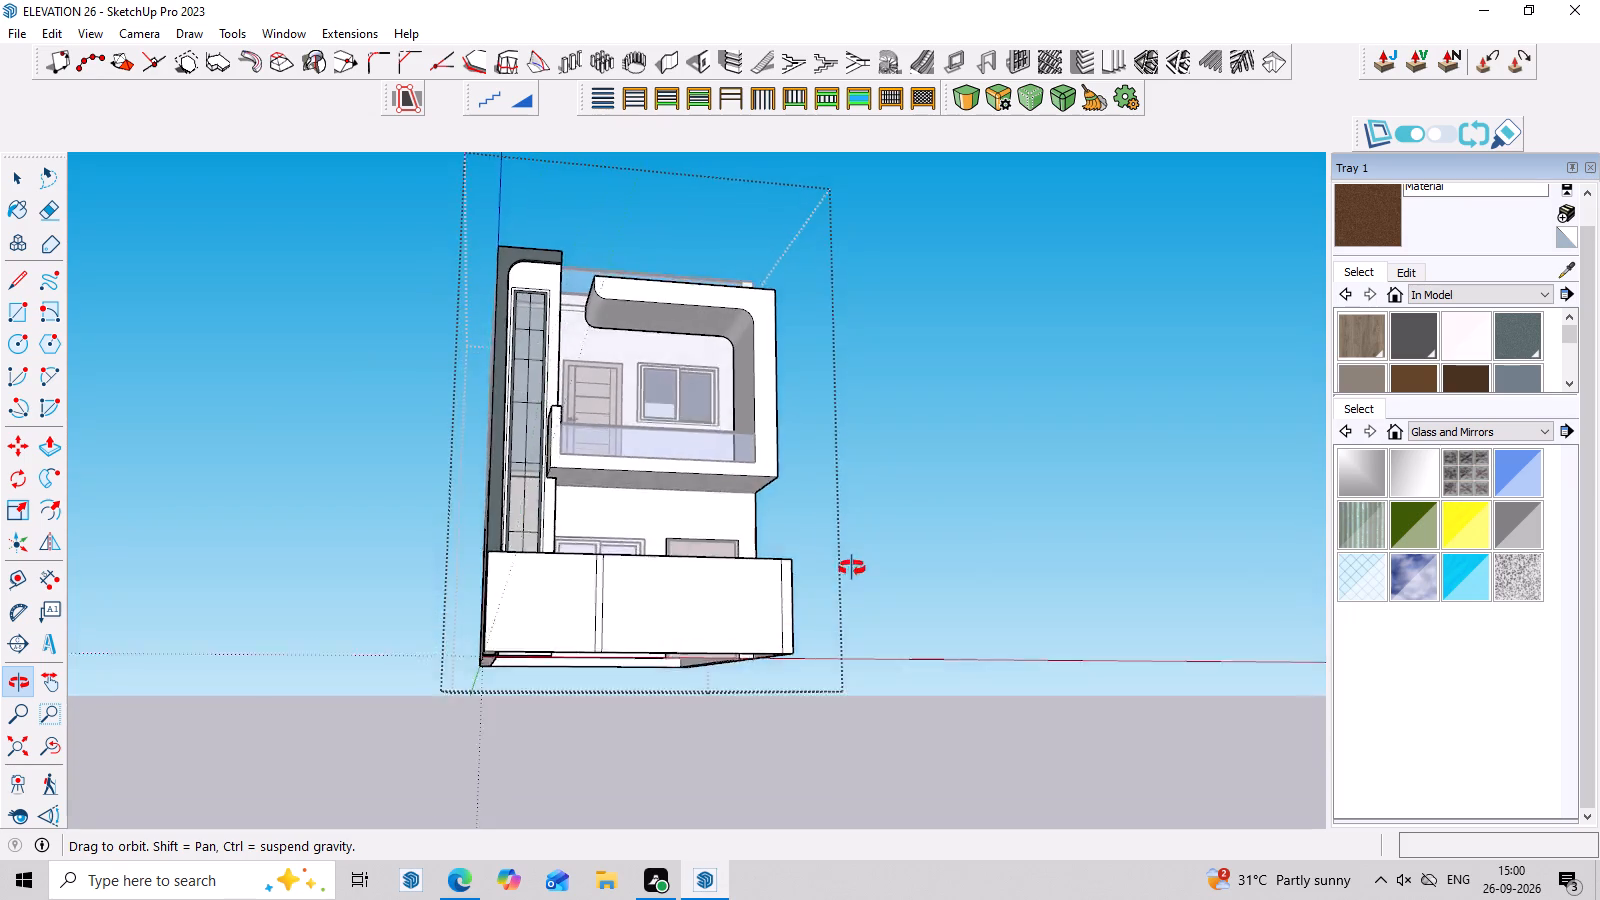
pyautogui.moveTo(852, 568); pyautogui.dragTo(842, 723, button='middle')
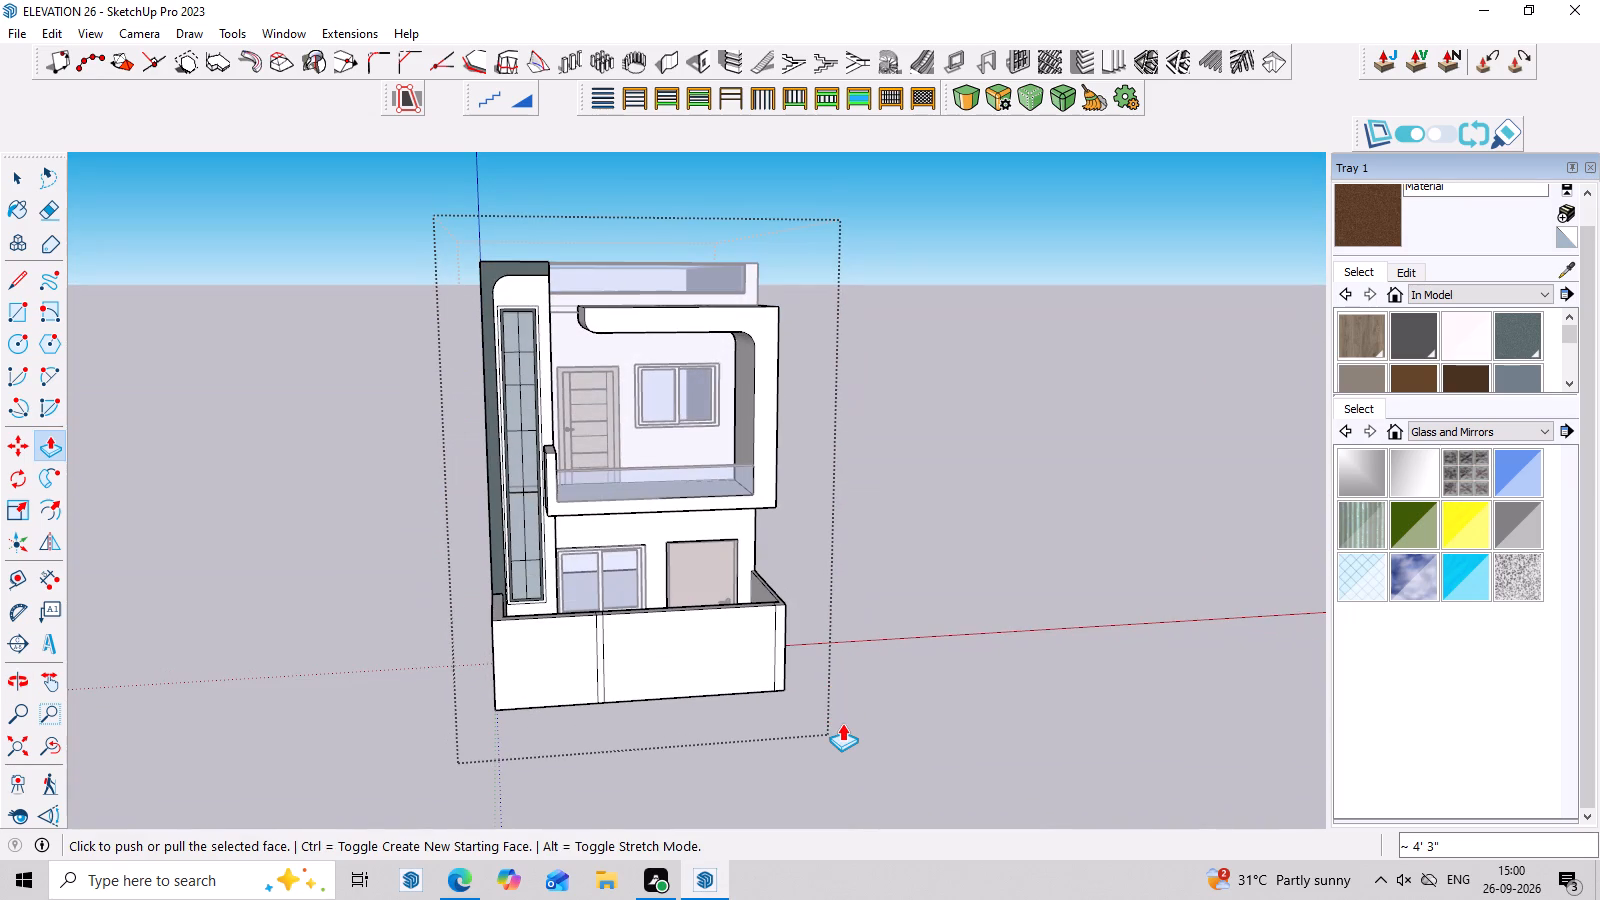
# Push the long front wall panel facing the entrance door back about 7" through the wall to cut a gate opening.
pyautogui.scroll(2, 549, 656)
pyautogui.scroll(1, 688, 649)
pyautogui.moveTo(688, 649); pyautogui.dragTo(676, 697, button='middle')
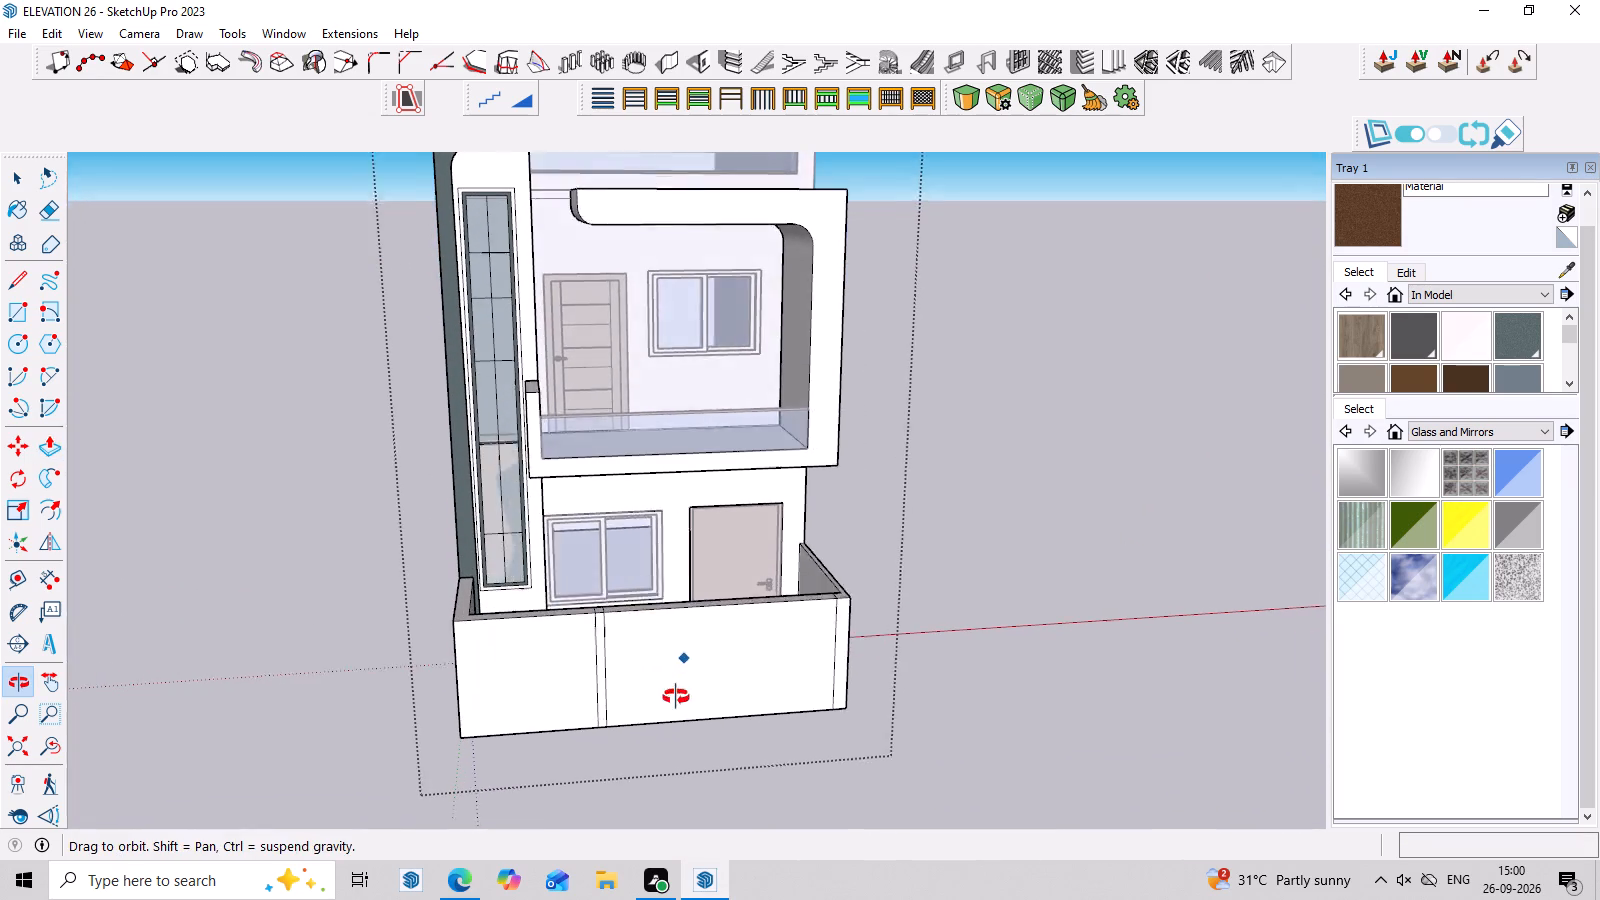
pyautogui.moveTo(676, 697); pyautogui.dragTo(666, 741, button='middle')
pyautogui.press('space')
pyautogui.doubleClick(700, 676)
pyautogui.click(700, 676)
pyautogui.click(700, 676)
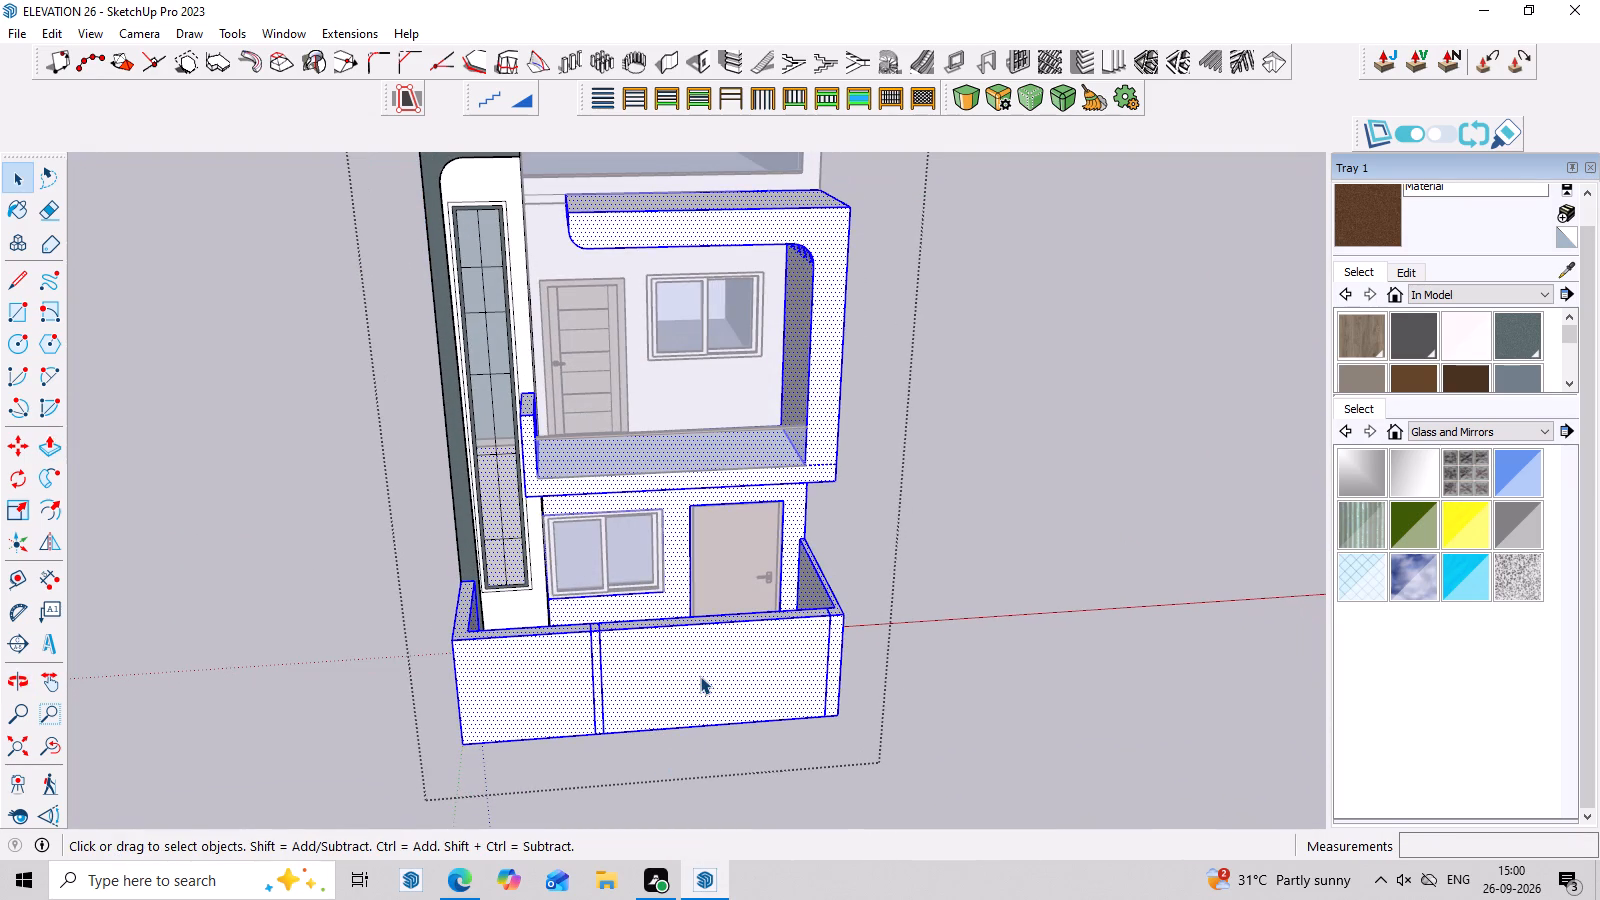
pyautogui.click(700, 676)
pyautogui.press('p')
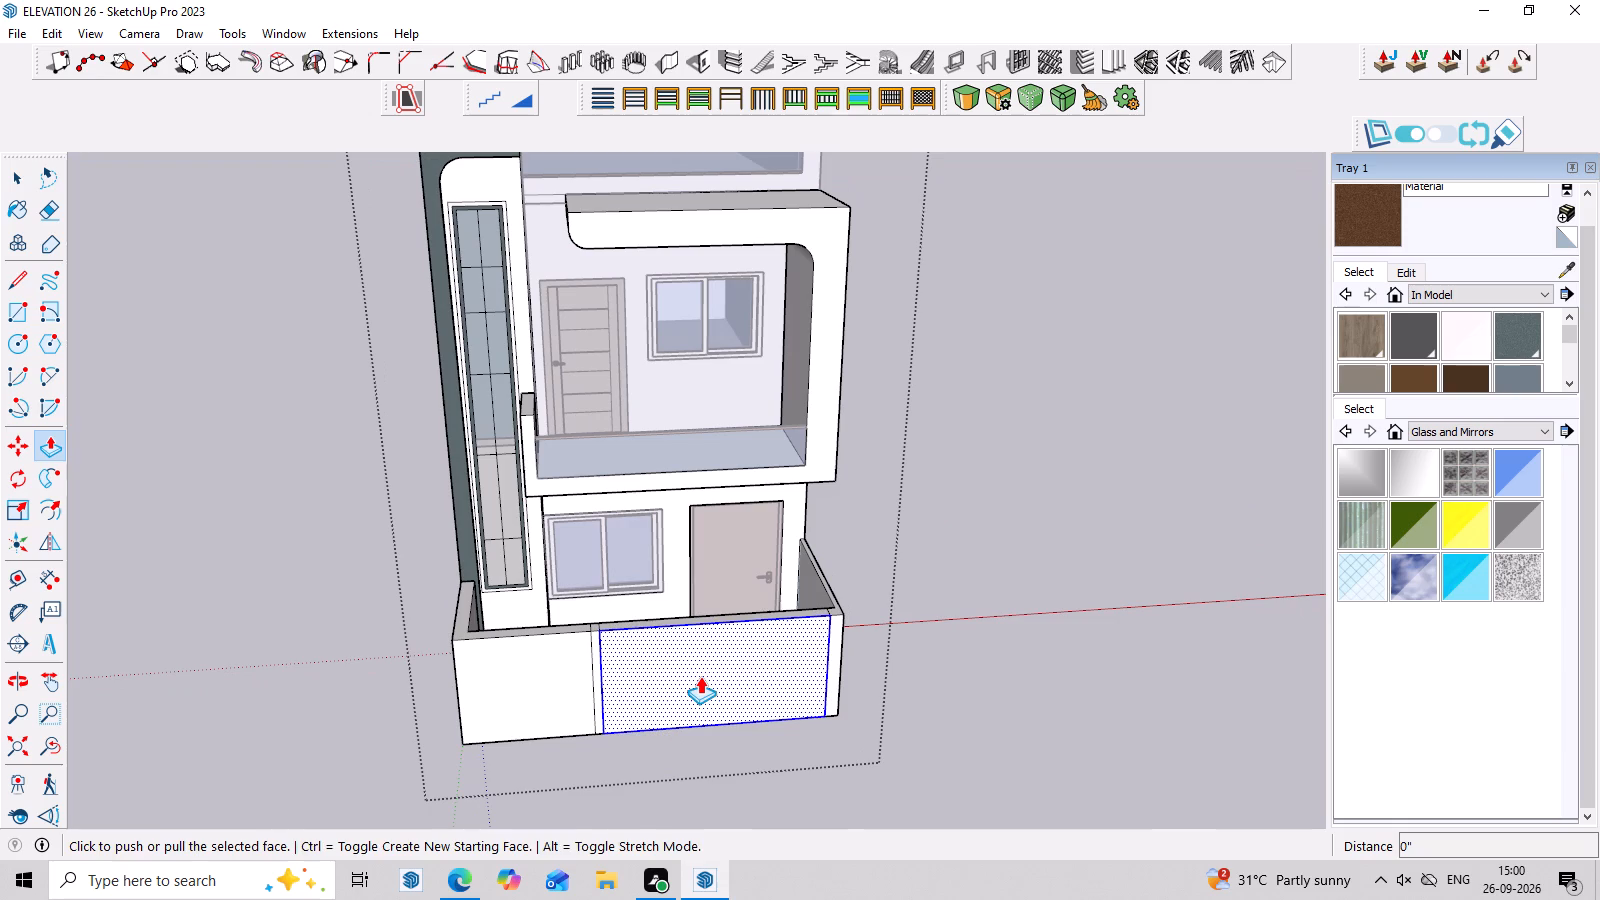
pyautogui.click(700, 676)
pyautogui.click(614, 622)
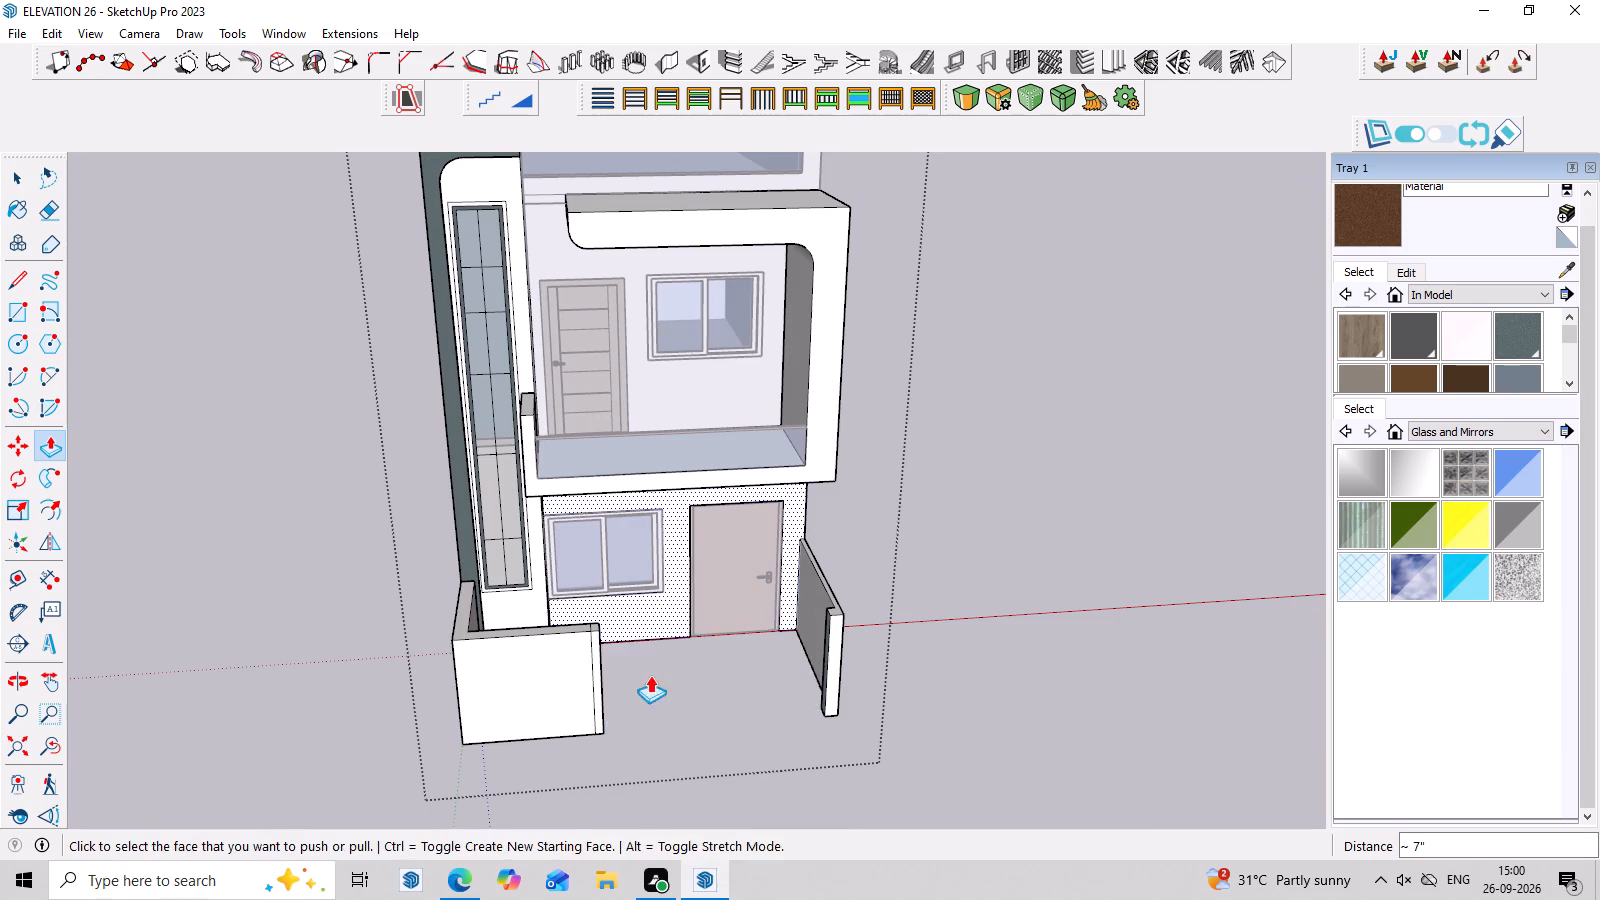
# Examine the gate opening, the remaining boundary wall sections and the house facade from several angles and distances.
pyautogui.moveTo(663, 718); pyautogui.dragTo(569, 625, button='middle')
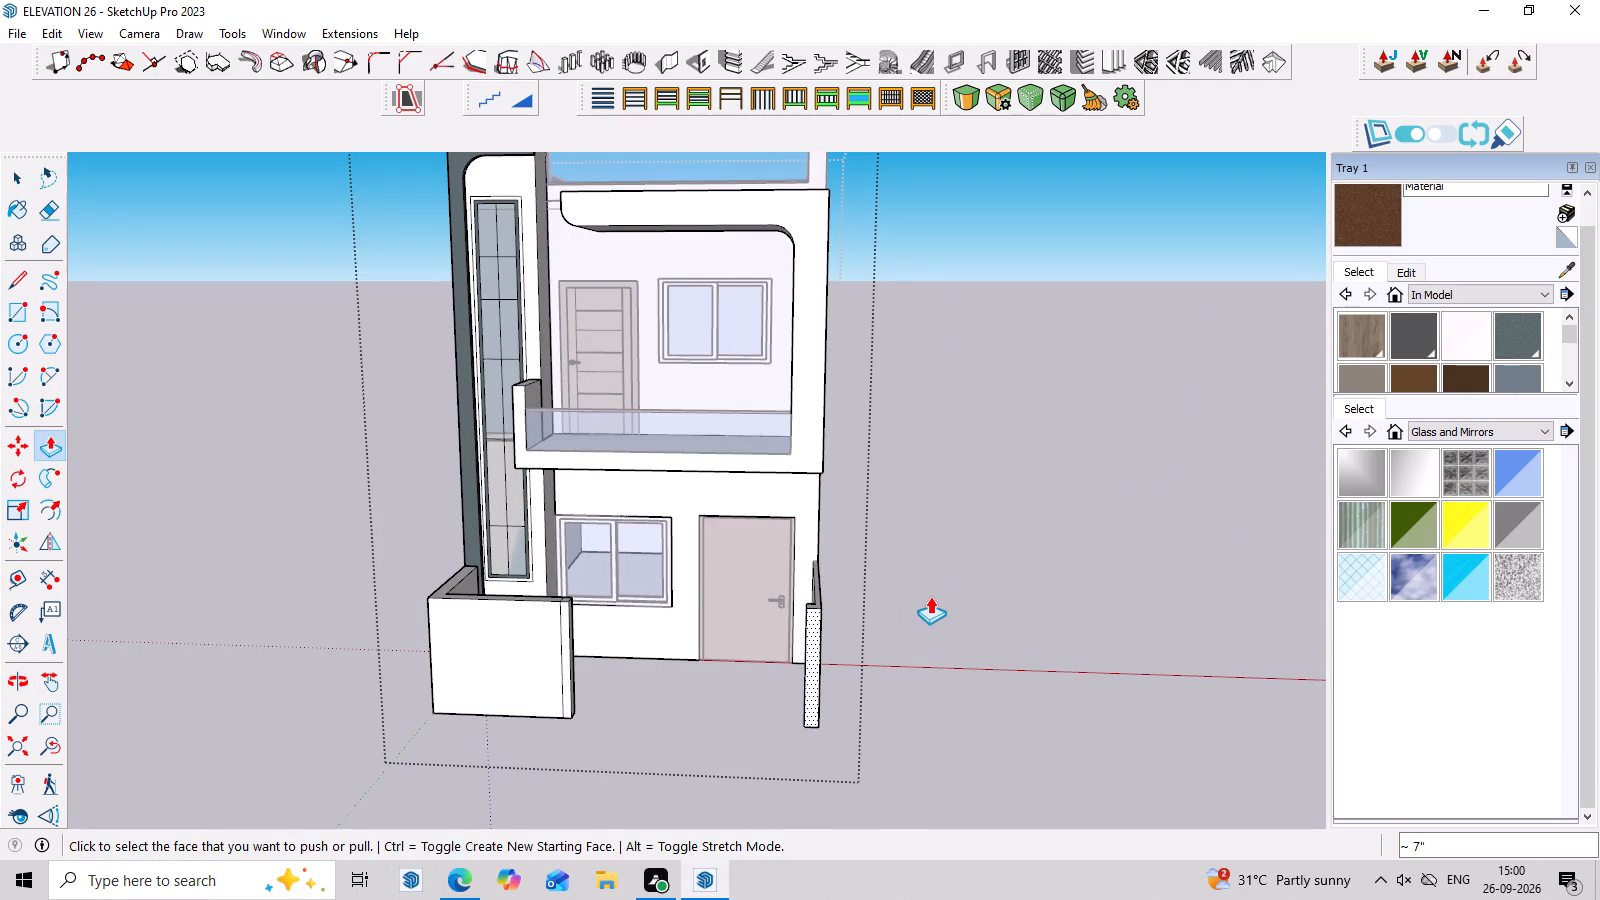
pyautogui.moveTo(930, 596); pyautogui.dragTo(931, 496, button='middle')
pyautogui.scroll(-7, 931, 496)
pyautogui.moveTo(996, 616); pyautogui.dragTo(1004, 635, button='middle')
pyautogui.scroll(4, 961, 621)
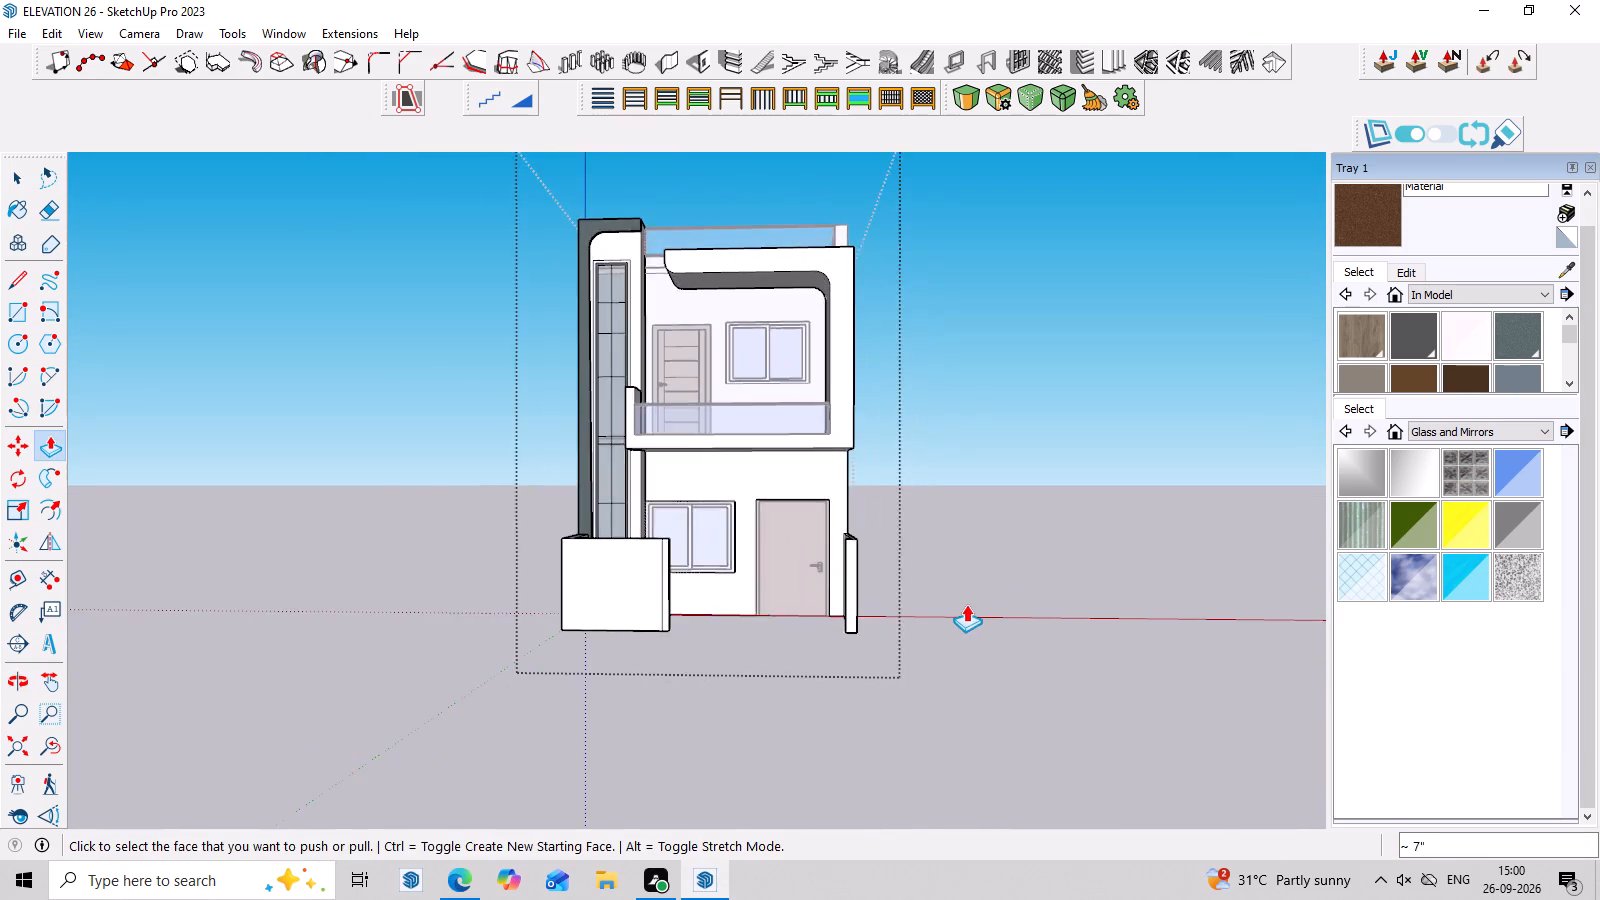
pyautogui.scroll(2, 966, 604)
pyautogui.scroll(-8, 997, 595)
pyautogui.scroll(3, 798, 336)
pyautogui.scroll(-1, 679, 189)
pyautogui.scroll(4, 679, 187)
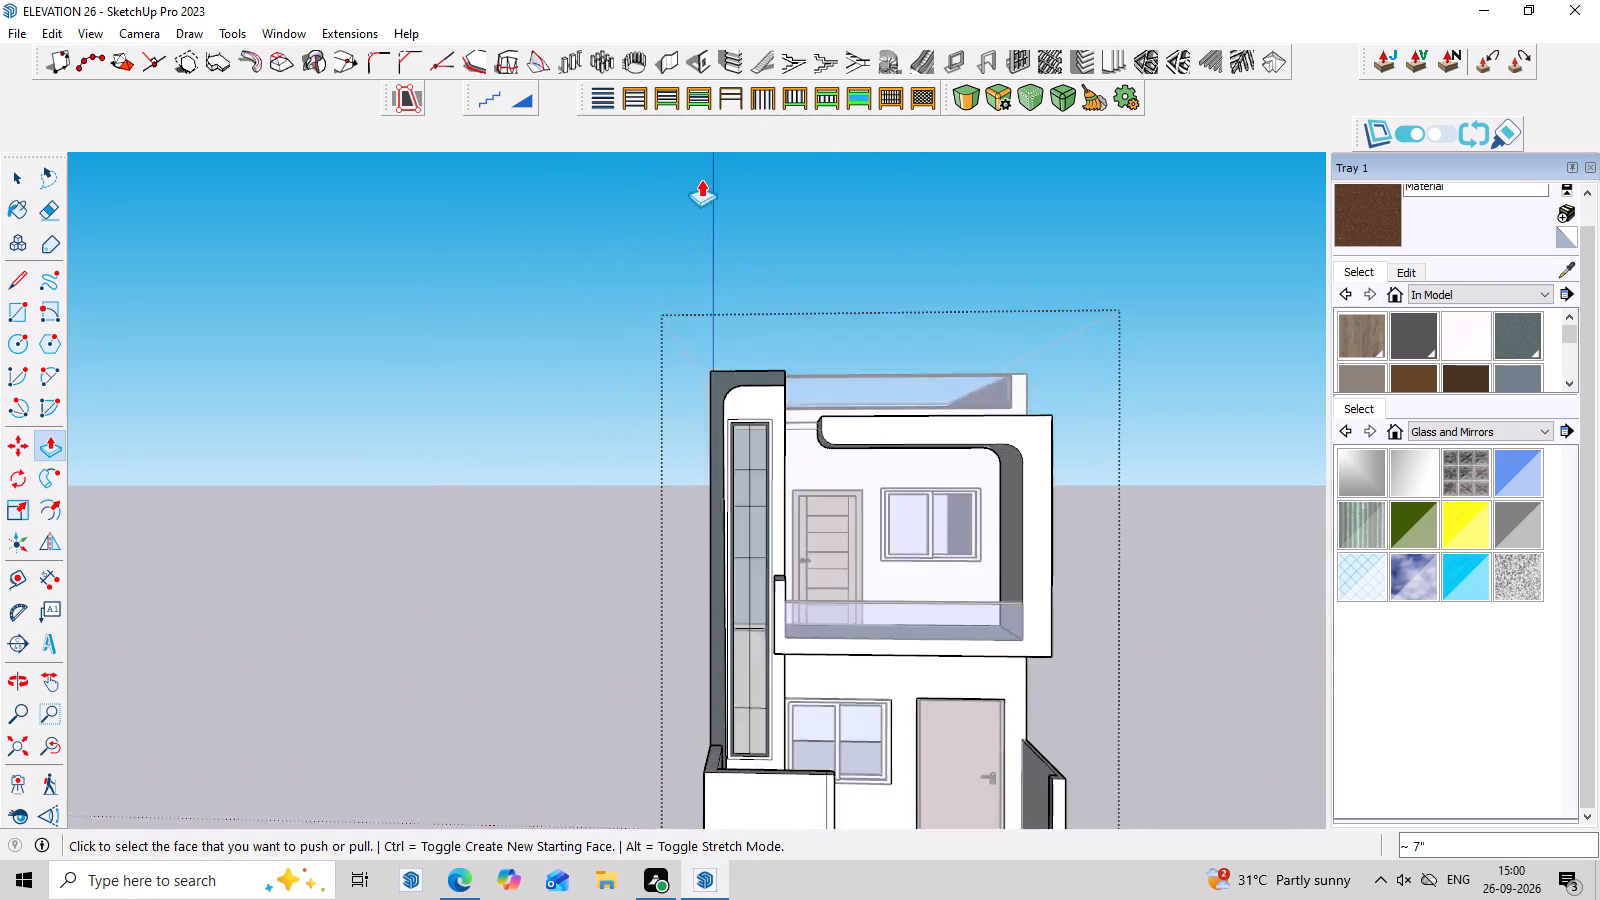
pyautogui.scroll(-7, 701, 179)
pyautogui.scroll(7, 728, 612)
pyautogui.moveTo(977, 657); pyautogui.dragTo(1044, 664, button='middle')
pyautogui.moveTo(1044, 664); pyautogui.dragTo(963, 675, button='middle')
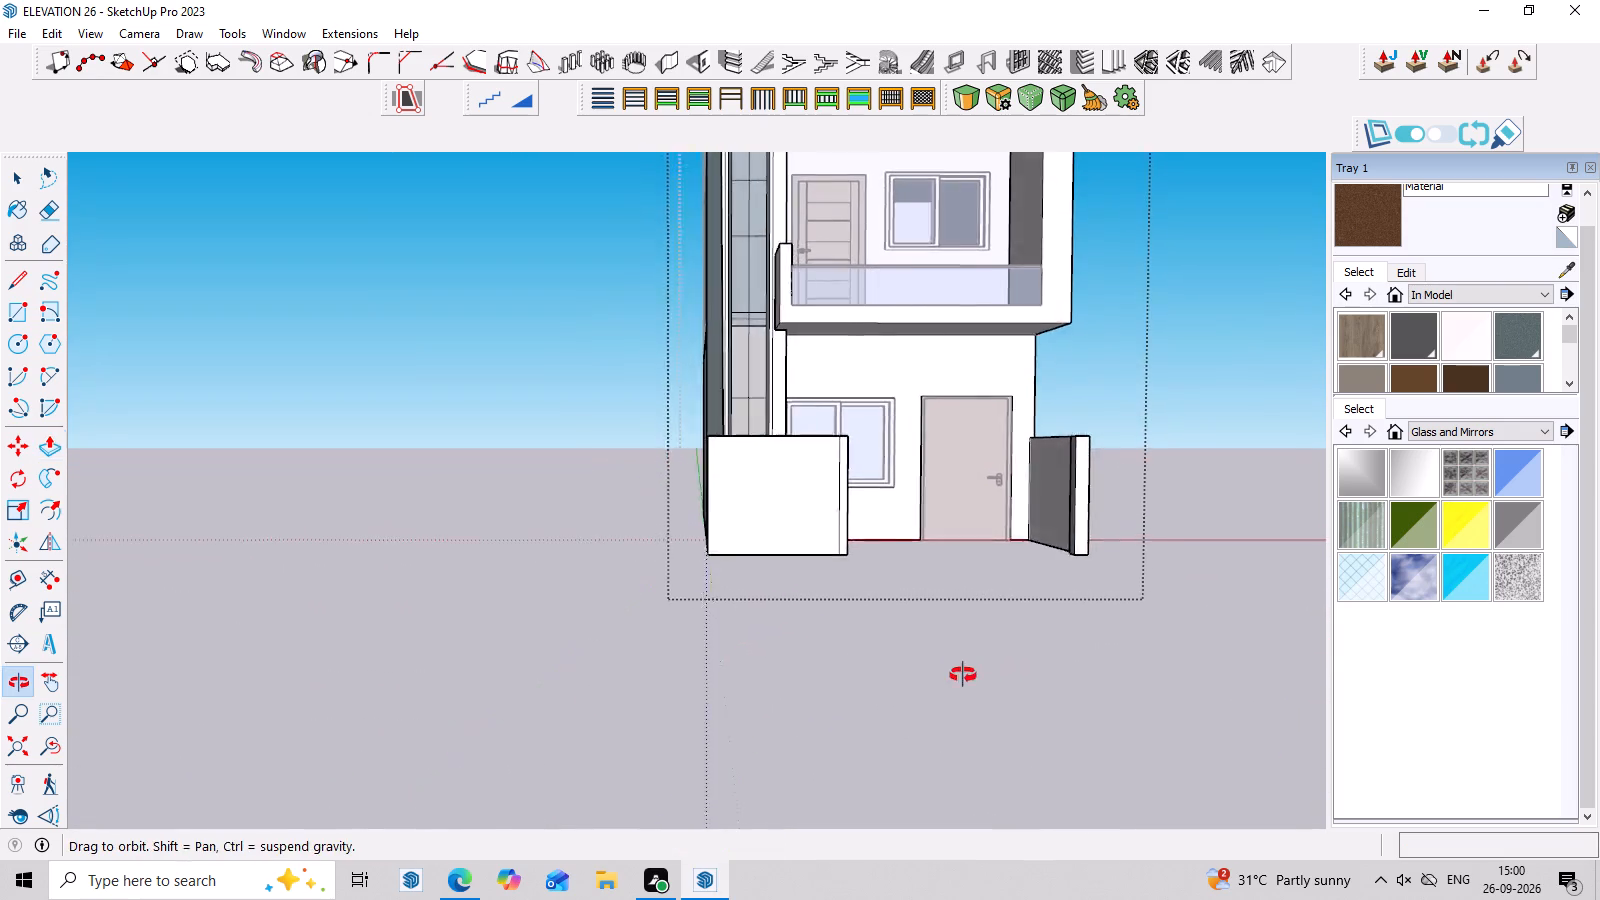
pyautogui.moveTo(963, 675); pyautogui.dragTo(944, 676, button='middle')
pyautogui.scroll(6, 794, 623)
pyautogui.moveTo(935, 650); pyautogui.dragTo(1041, 716, button='middle')
pyautogui.scroll(3, 887, 598)
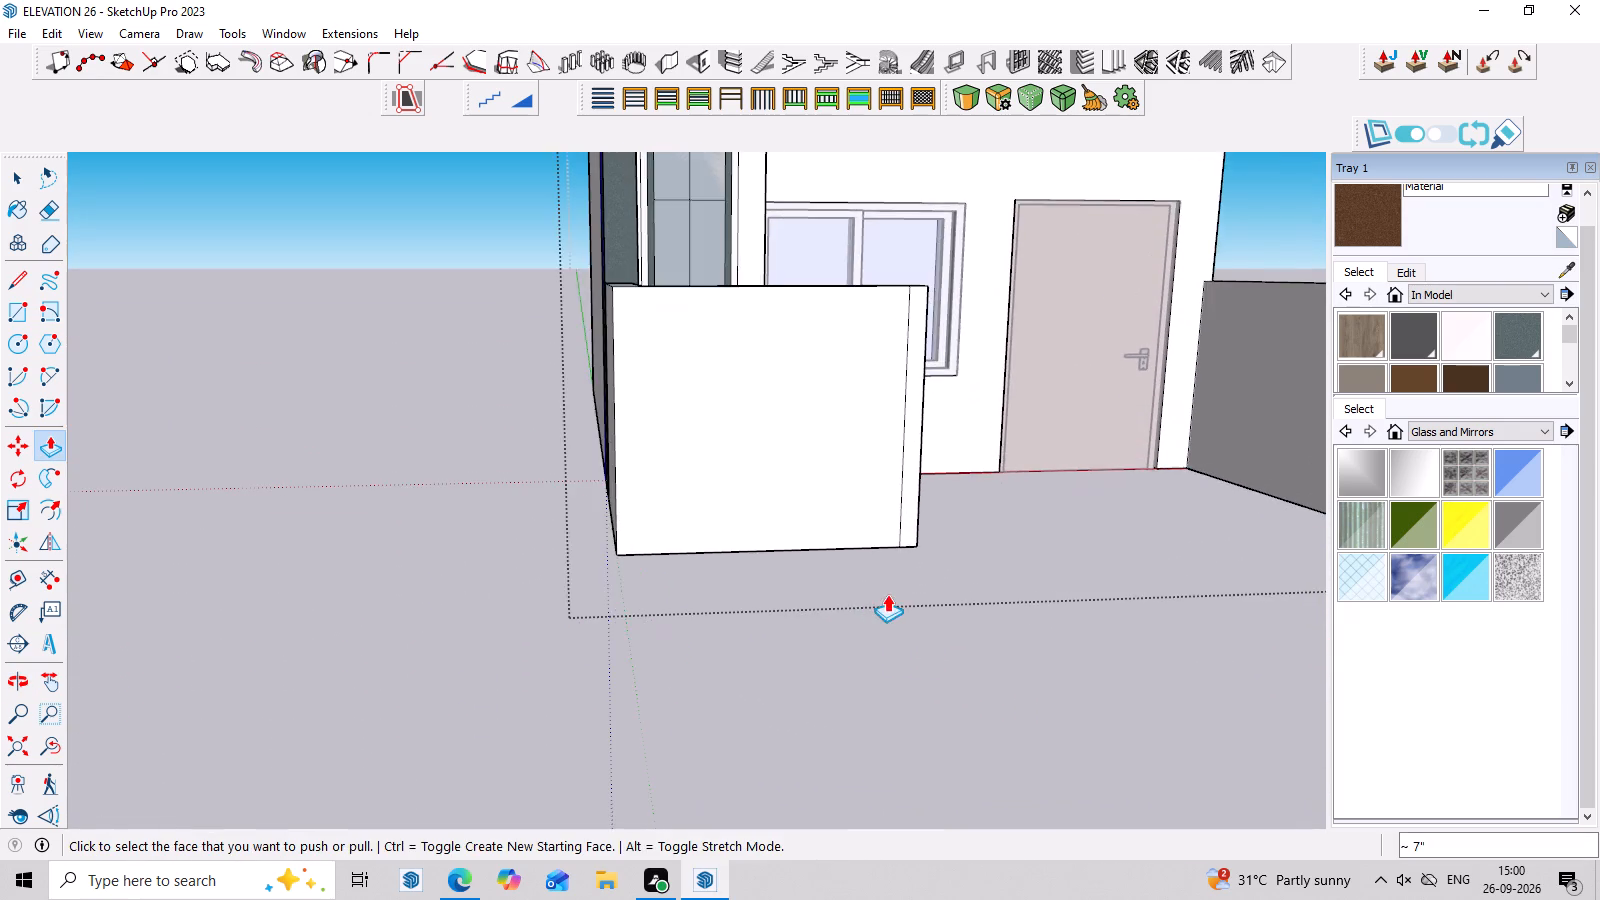
pyautogui.moveTo(888, 594); pyautogui.dragTo(895, 557, button='middle')
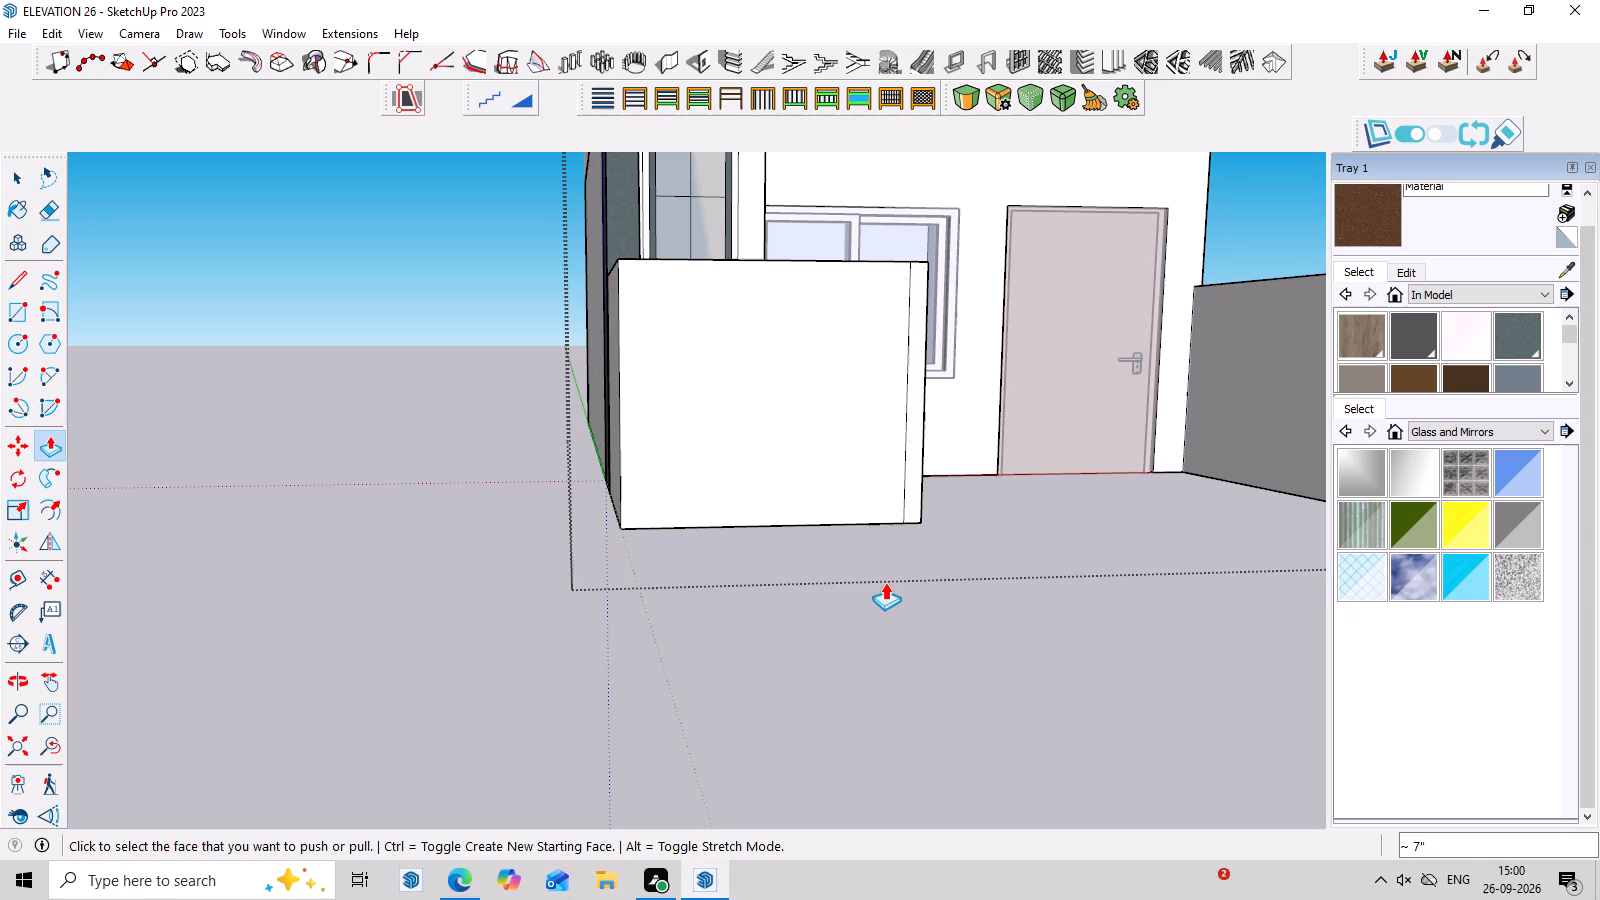
pyautogui.scroll(-9, 885, 582)
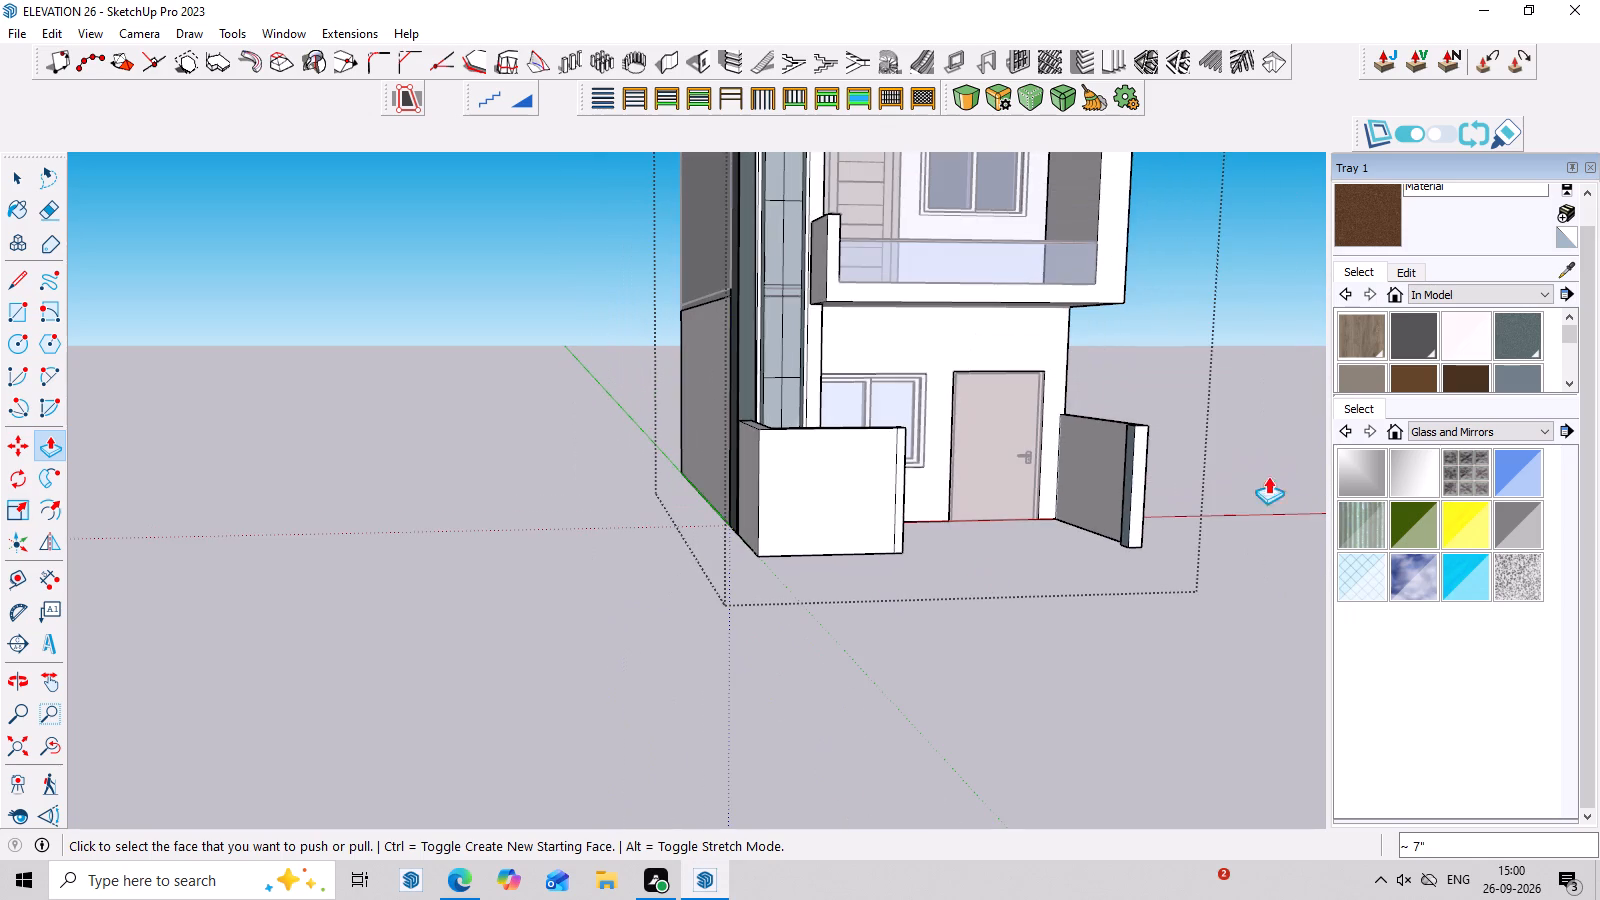
# Delete the leftover vertical edge on the outer face of the boundary wall section in front of the glazed tower.
pyautogui.scroll(-7, 1251, 415)
pyautogui.scroll(6, 1301, 292)
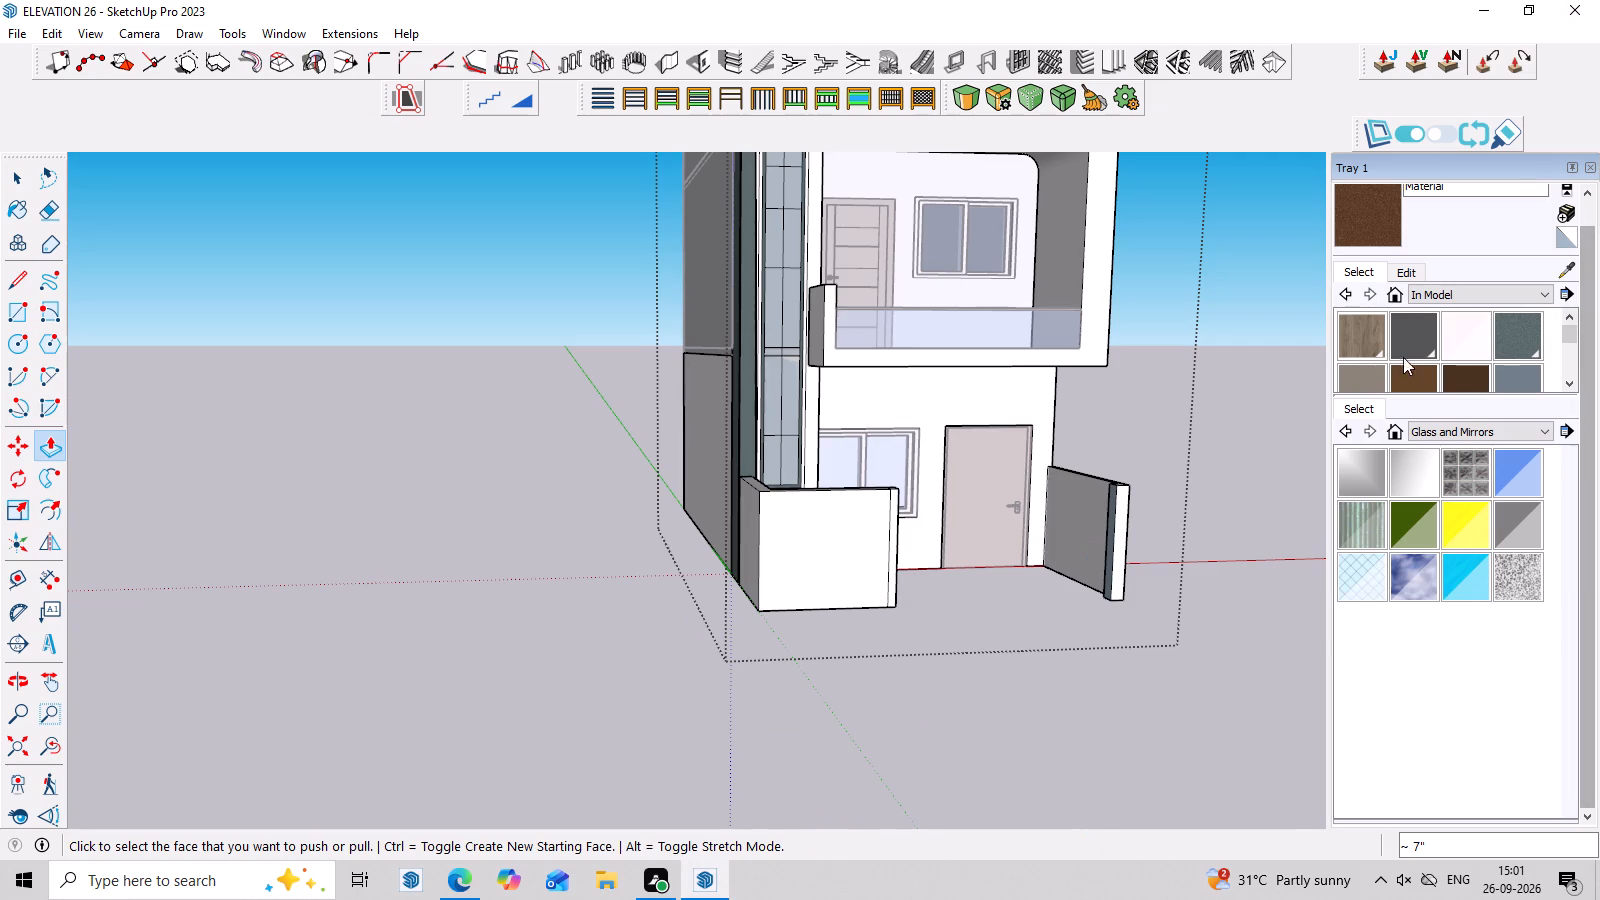
pyautogui.scroll(-3, 1152, 373)
pyautogui.scroll(6, 1294, 357)
pyautogui.moveTo(1236, 440); pyautogui.dragTo(1015, 495, button='middle')
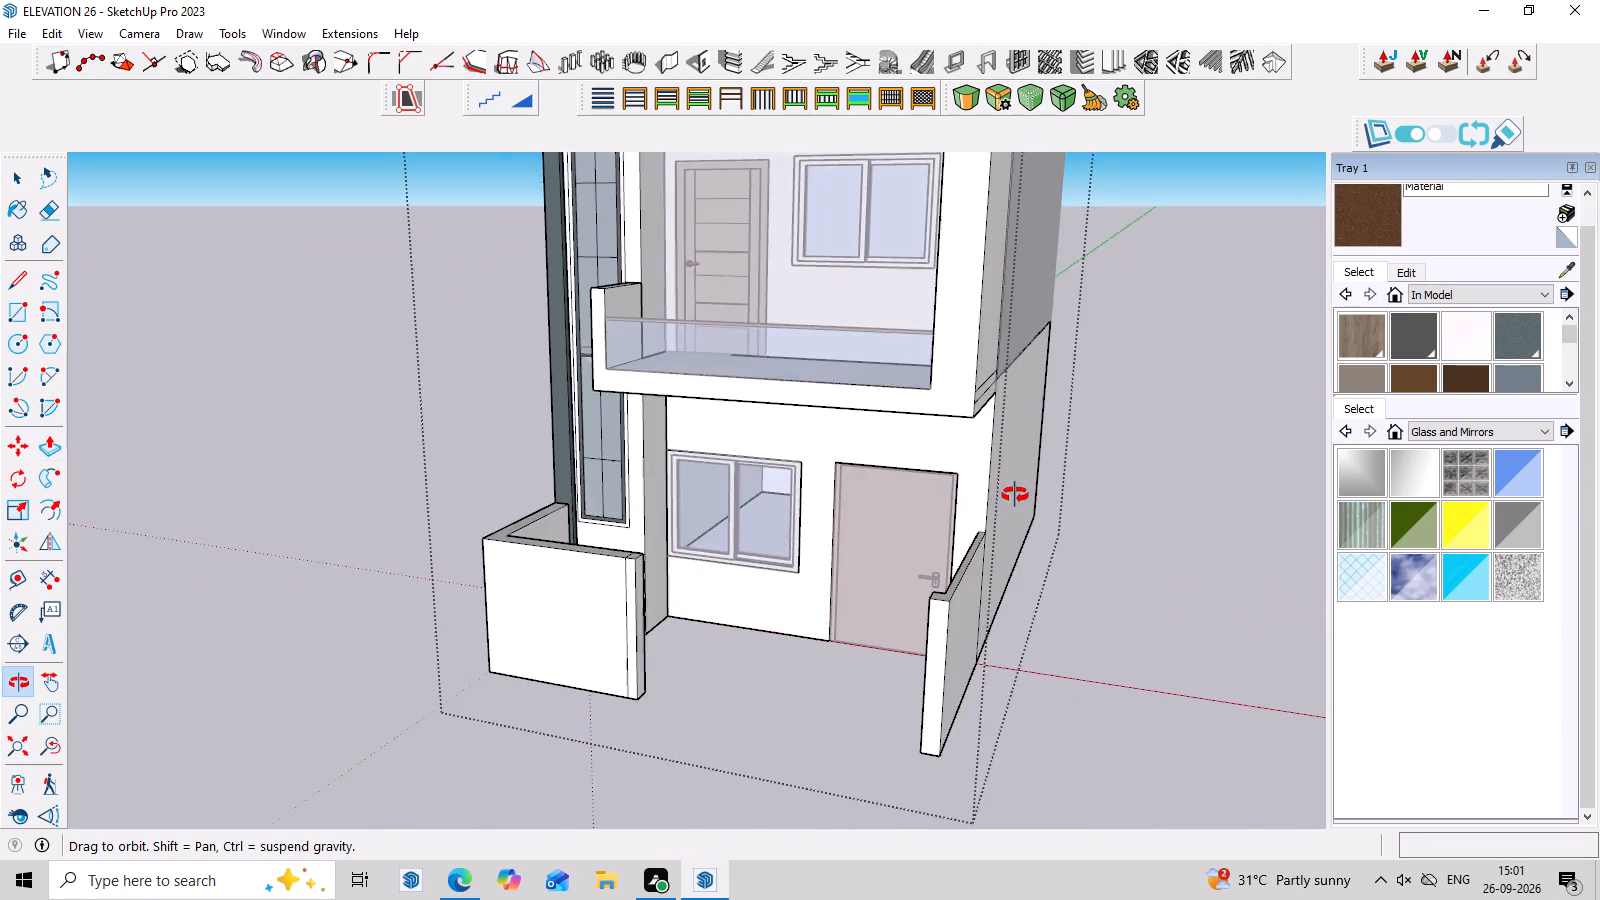
pyautogui.moveTo(1015, 495); pyautogui.dragTo(1186, 342, button='middle')
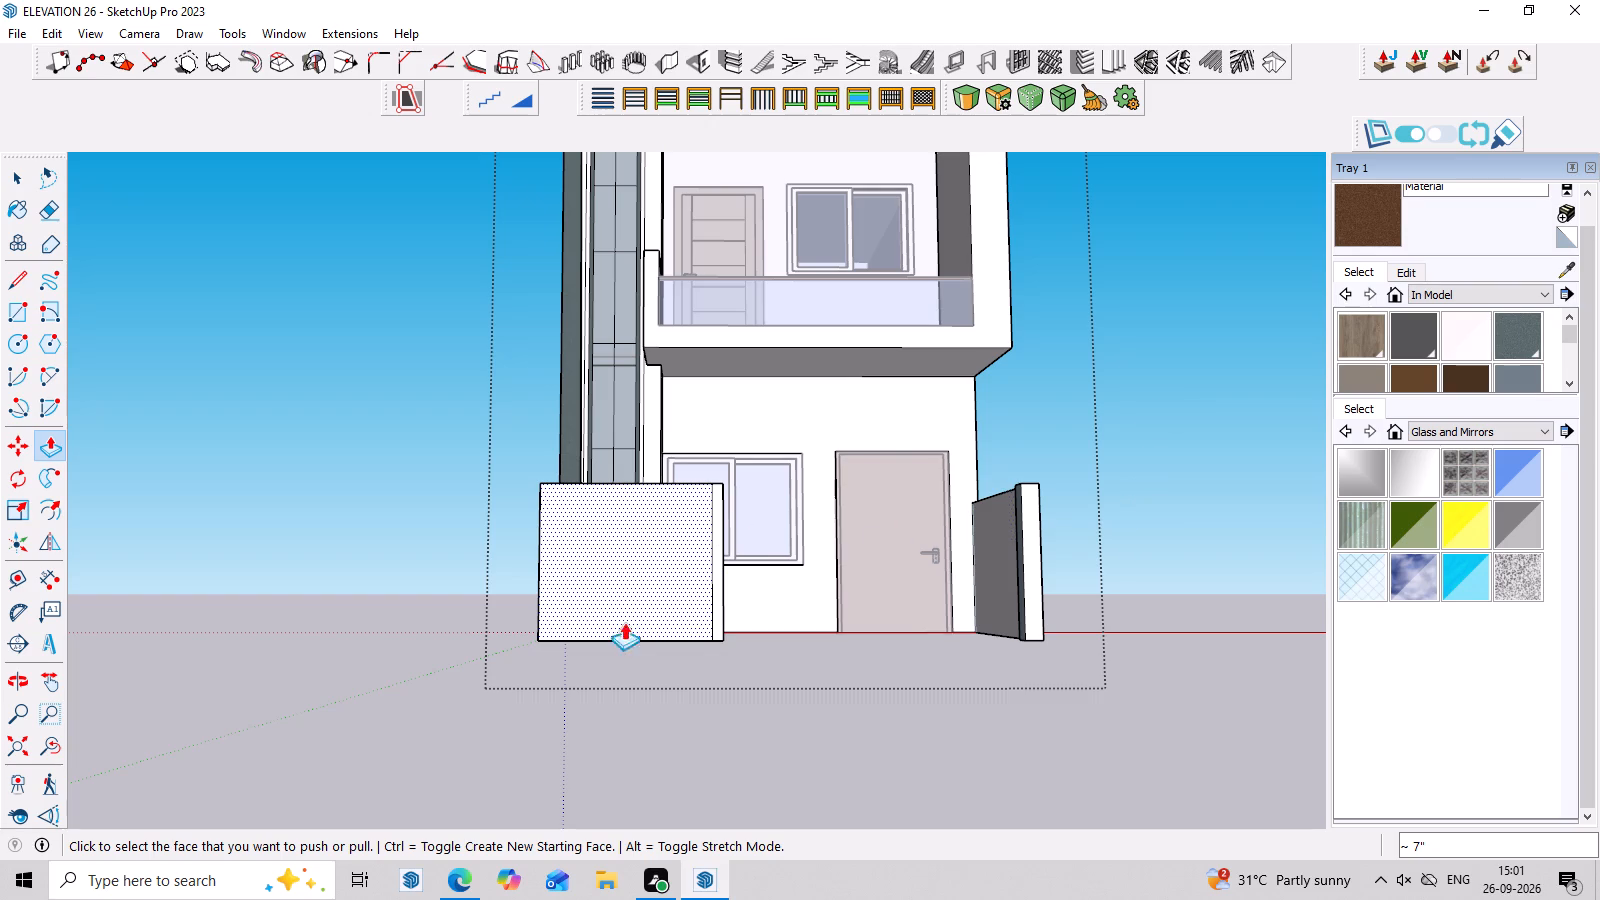
pyautogui.press('space')
pyautogui.click(712, 596)
pyautogui.press('Delete')
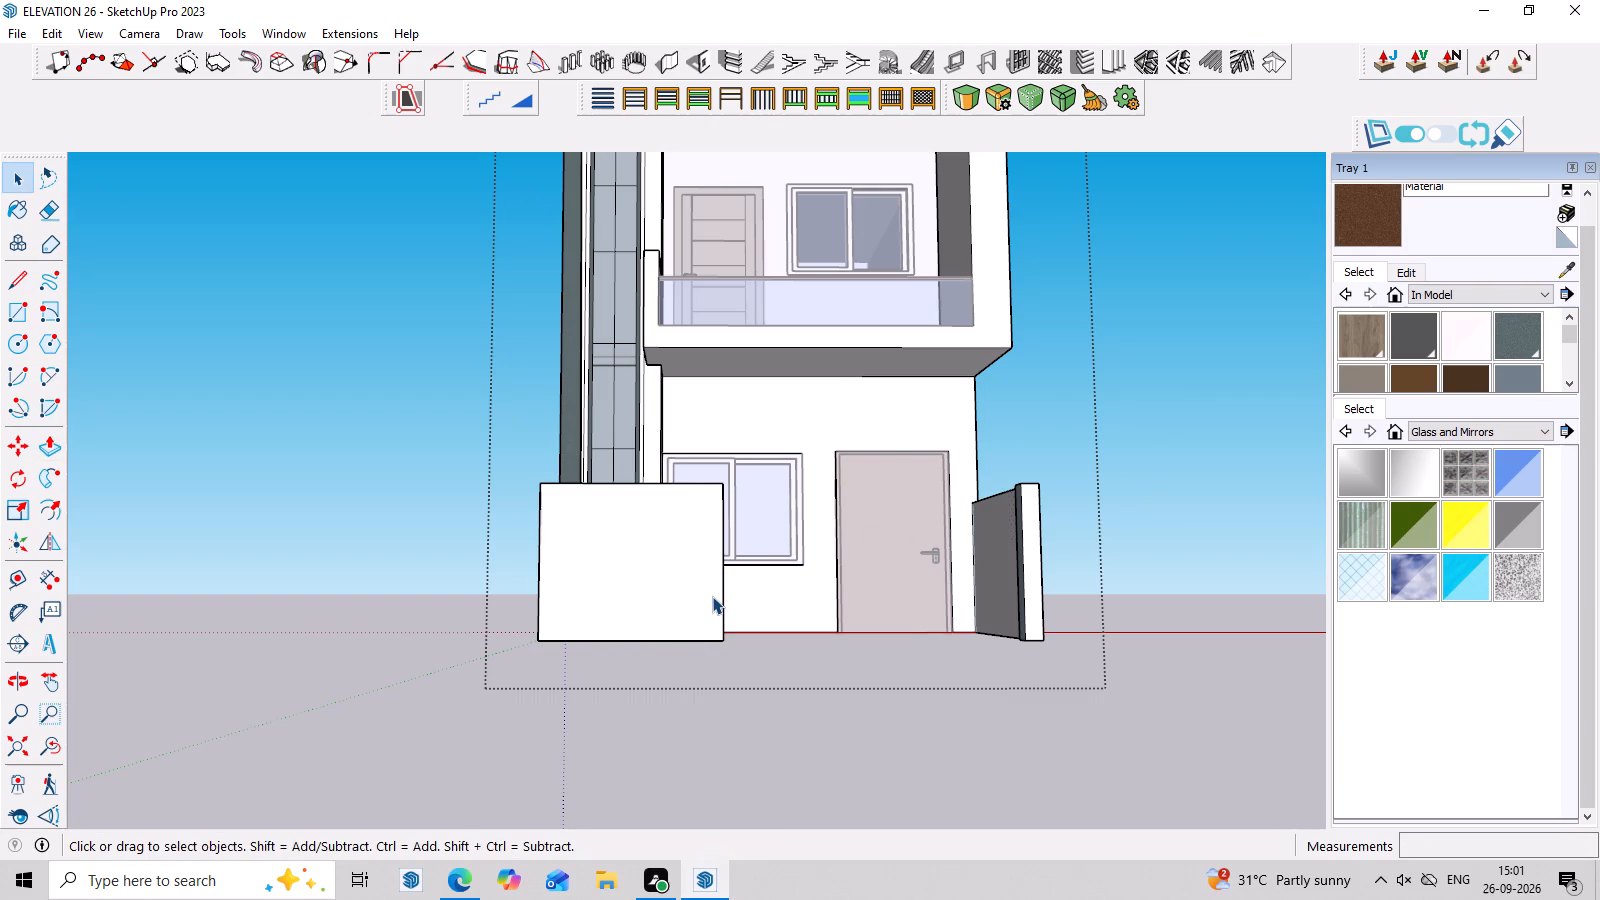
# Leave the house group and examine the boundary wall, gate opening and whole facade from the front, sides and above.
pyautogui.moveTo(712, 596); pyautogui.dragTo(716, 637, button='middle')
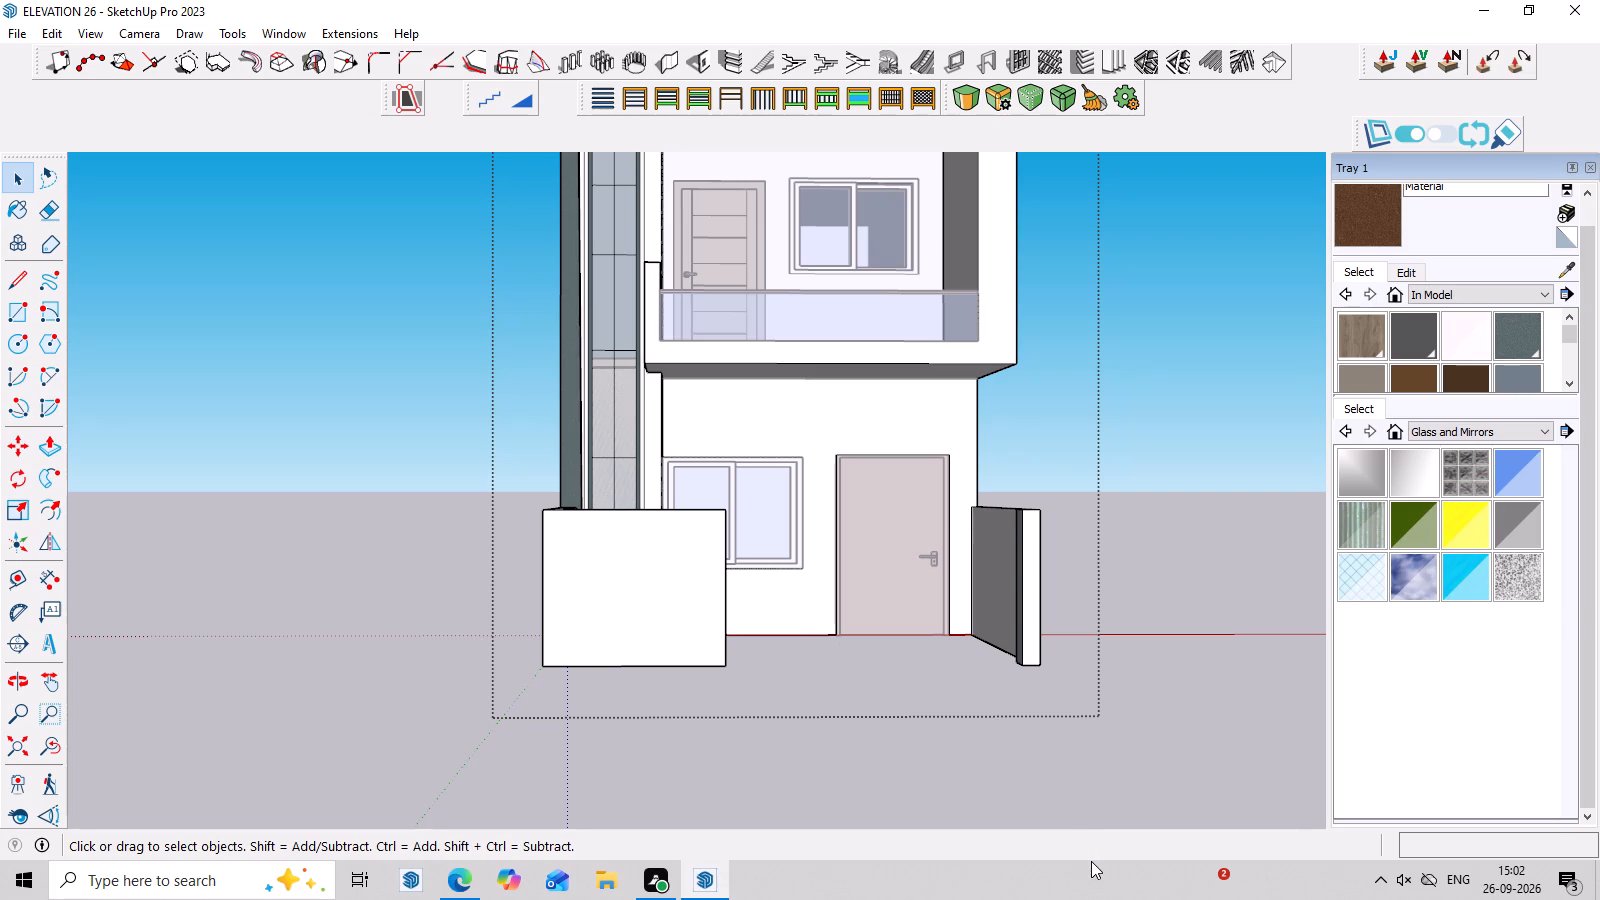
pyautogui.scroll(-3, 1107, 899)
pyautogui.scroll(-1, 1140, 783)
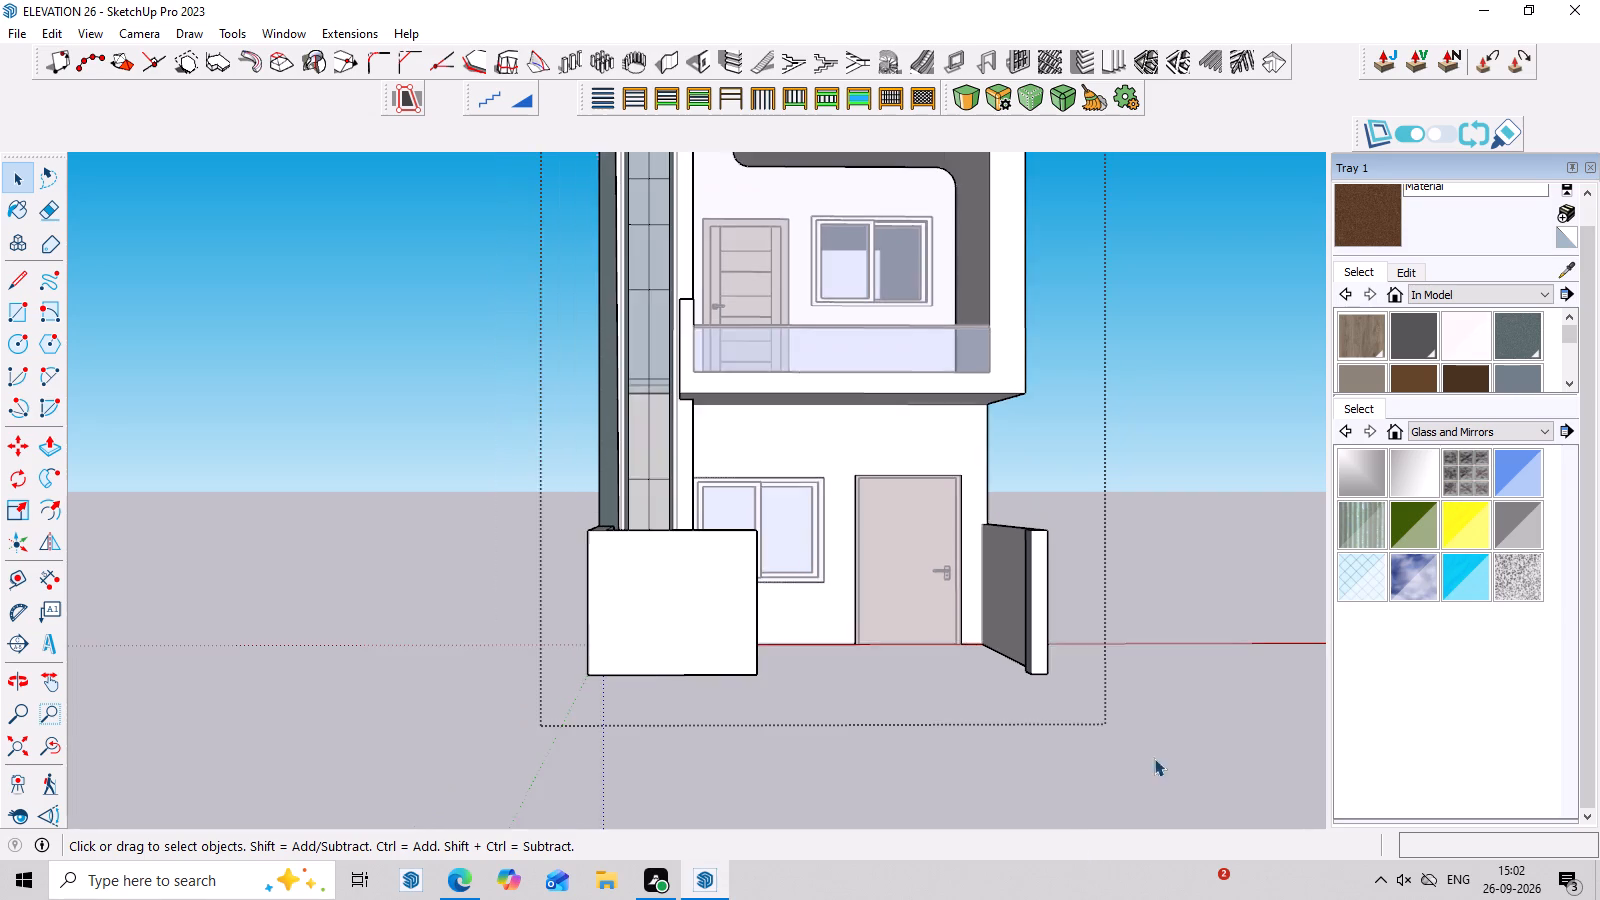
pyautogui.scroll(-6, 1154, 758)
pyautogui.moveTo(1177, 442); pyautogui.dragTo(1131, 463, button='middle')
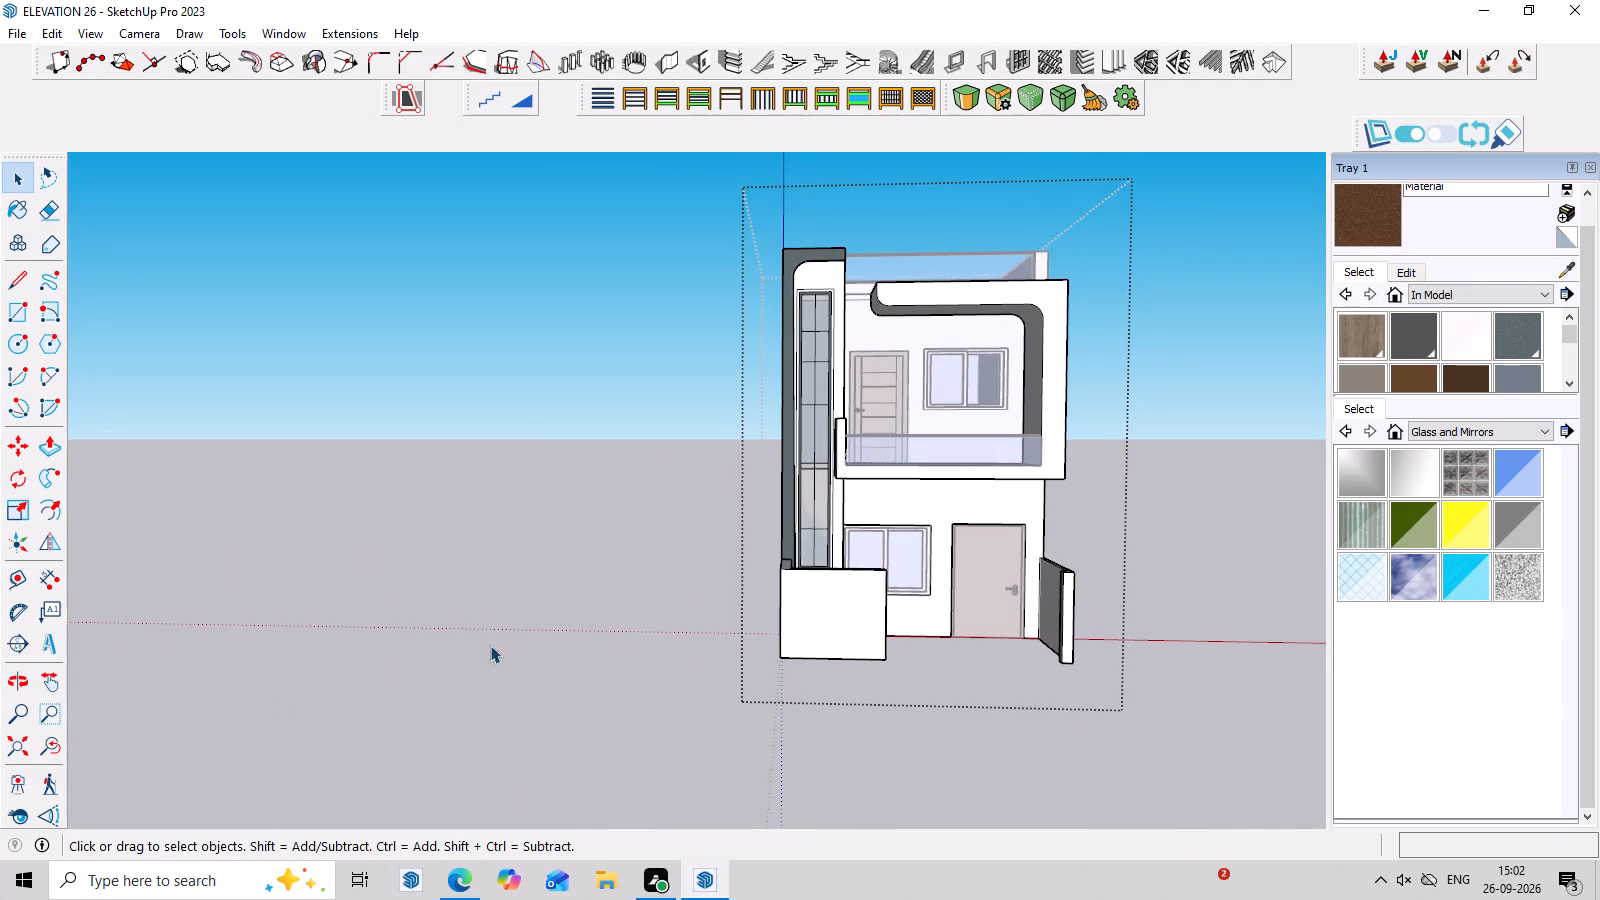
pyautogui.click(1205, 351)
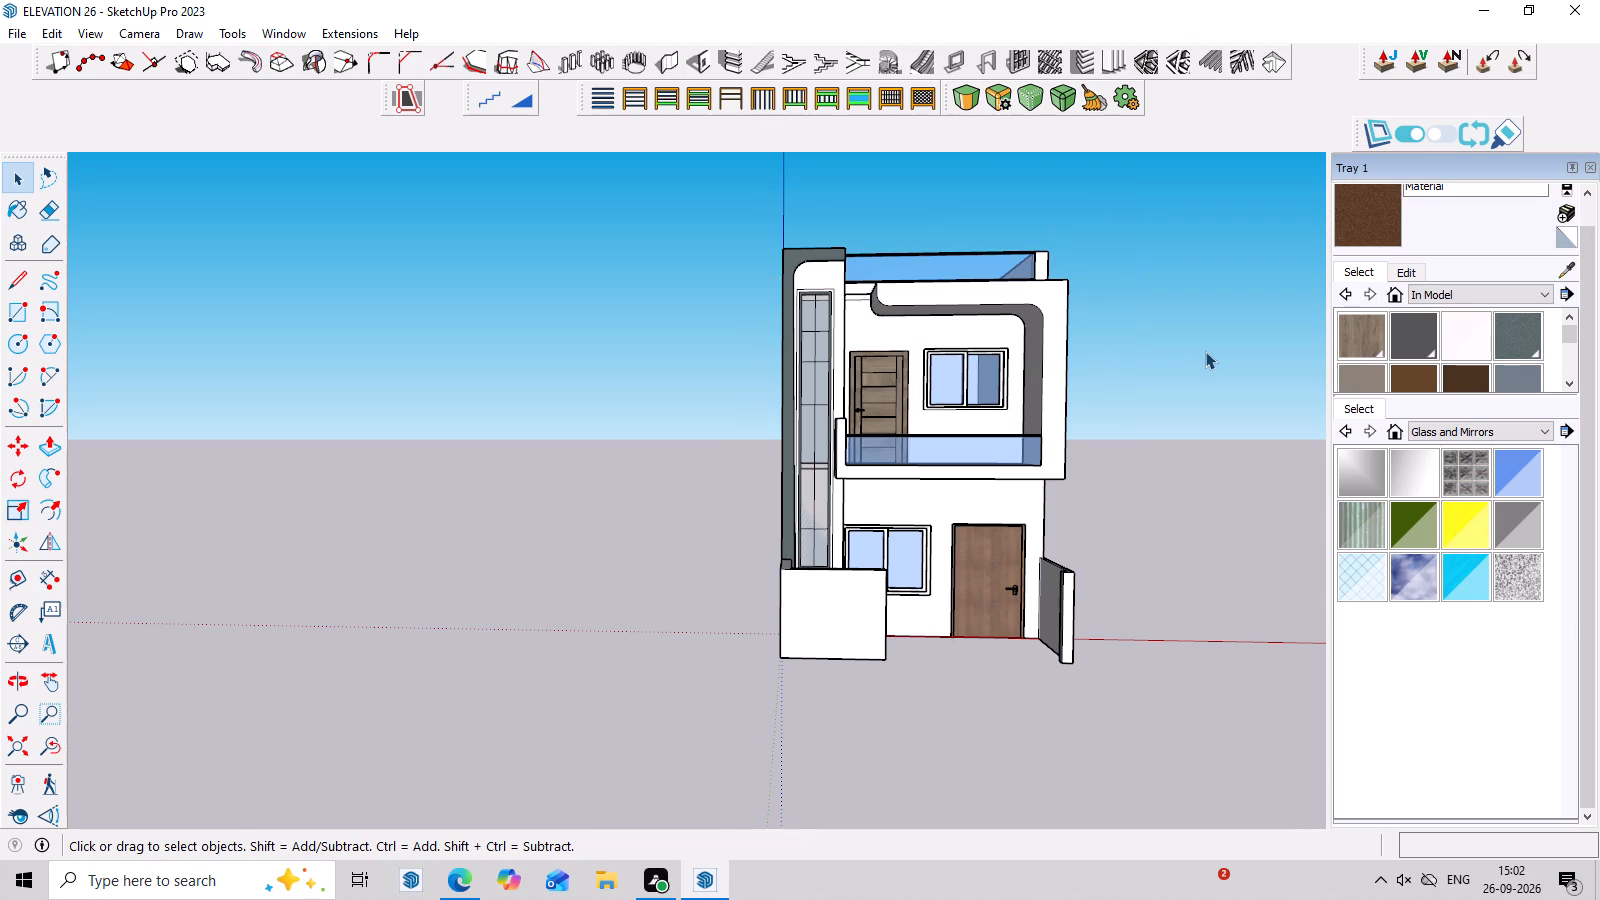
pyautogui.scroll(4, 1166, 396)
pyautogui.moveTo(1166, 396); pyautogui.dragTo(1185, 582, button='middle')
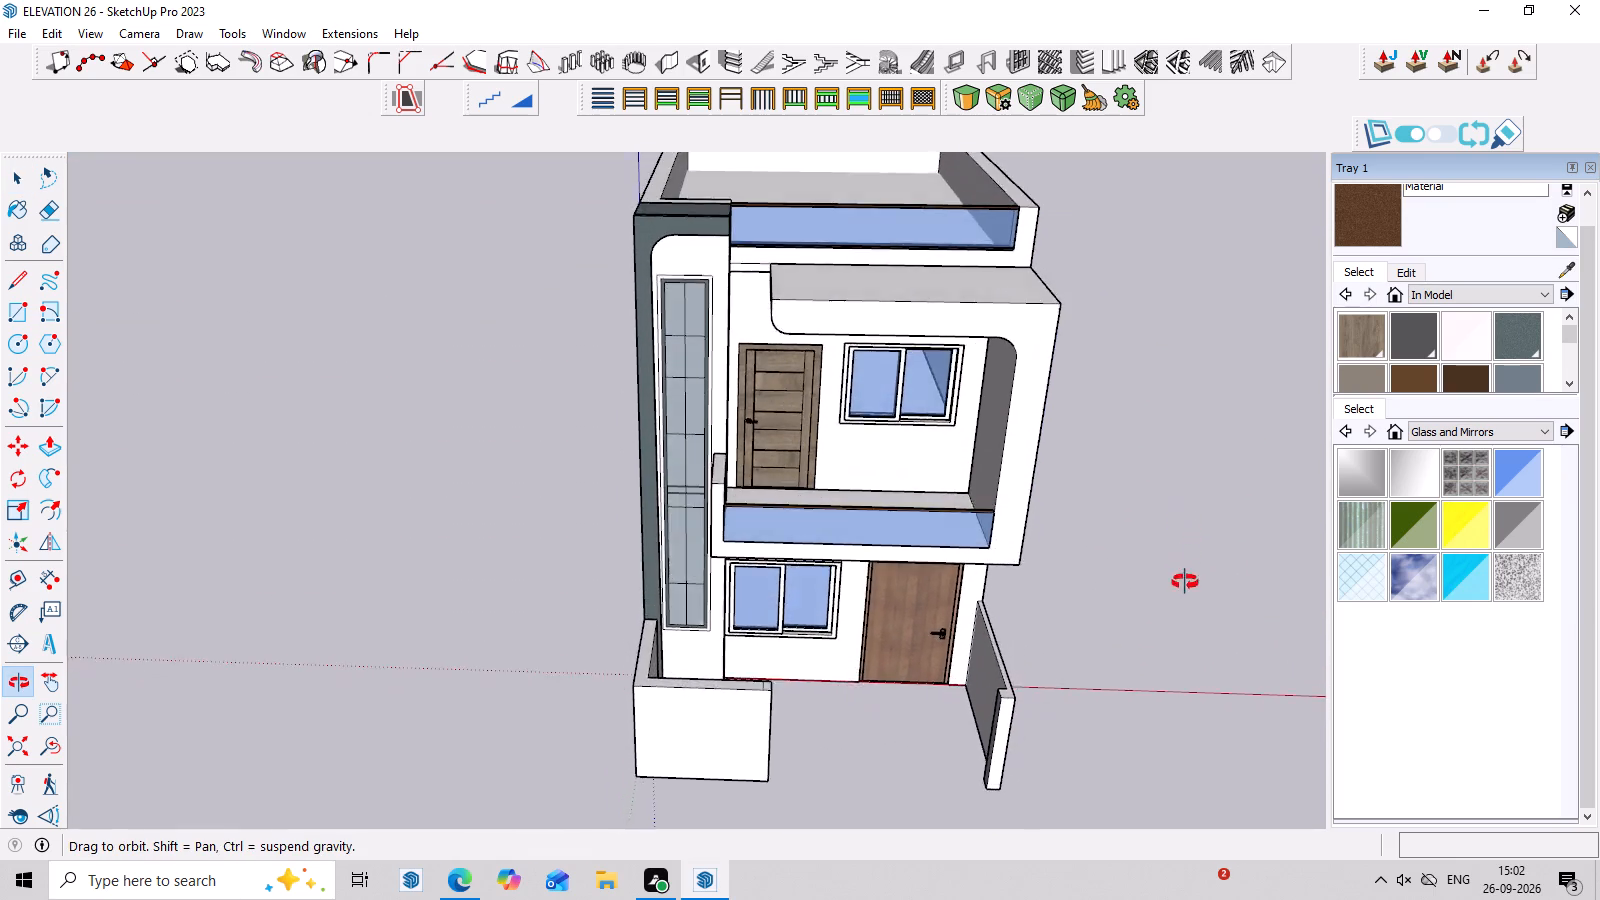
pyautogui.moveTo(1185, 582); pyautogui.dragTo(1109, 397, button='middle')
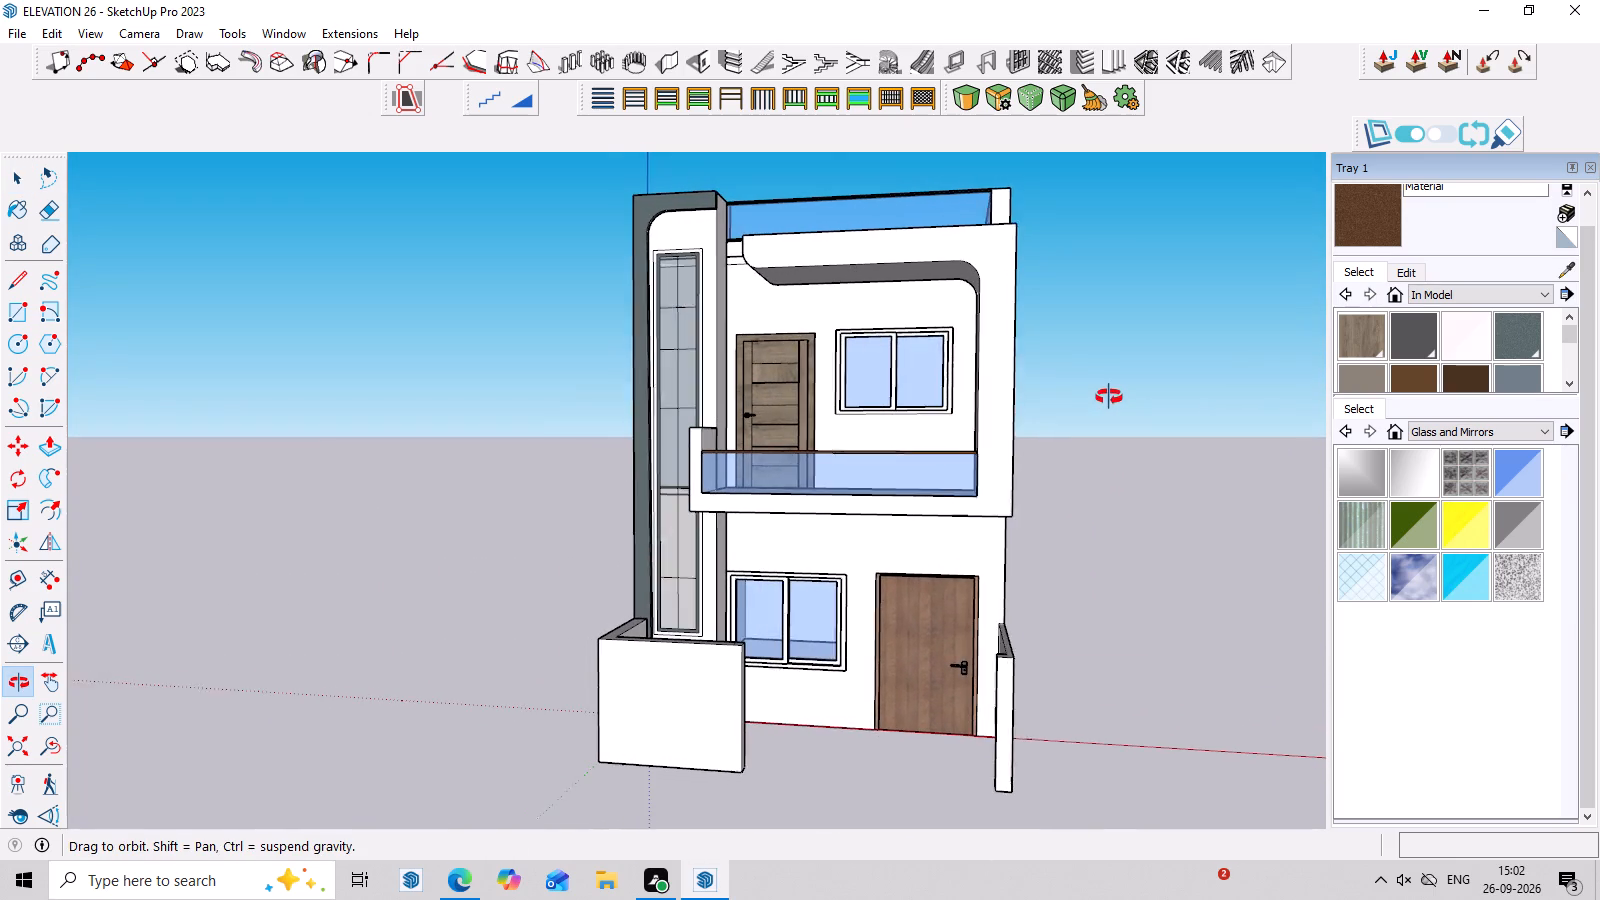
pyautogui.moveTo(1109, 397); pyautogui.dragTo(1117, 396, button='middle')
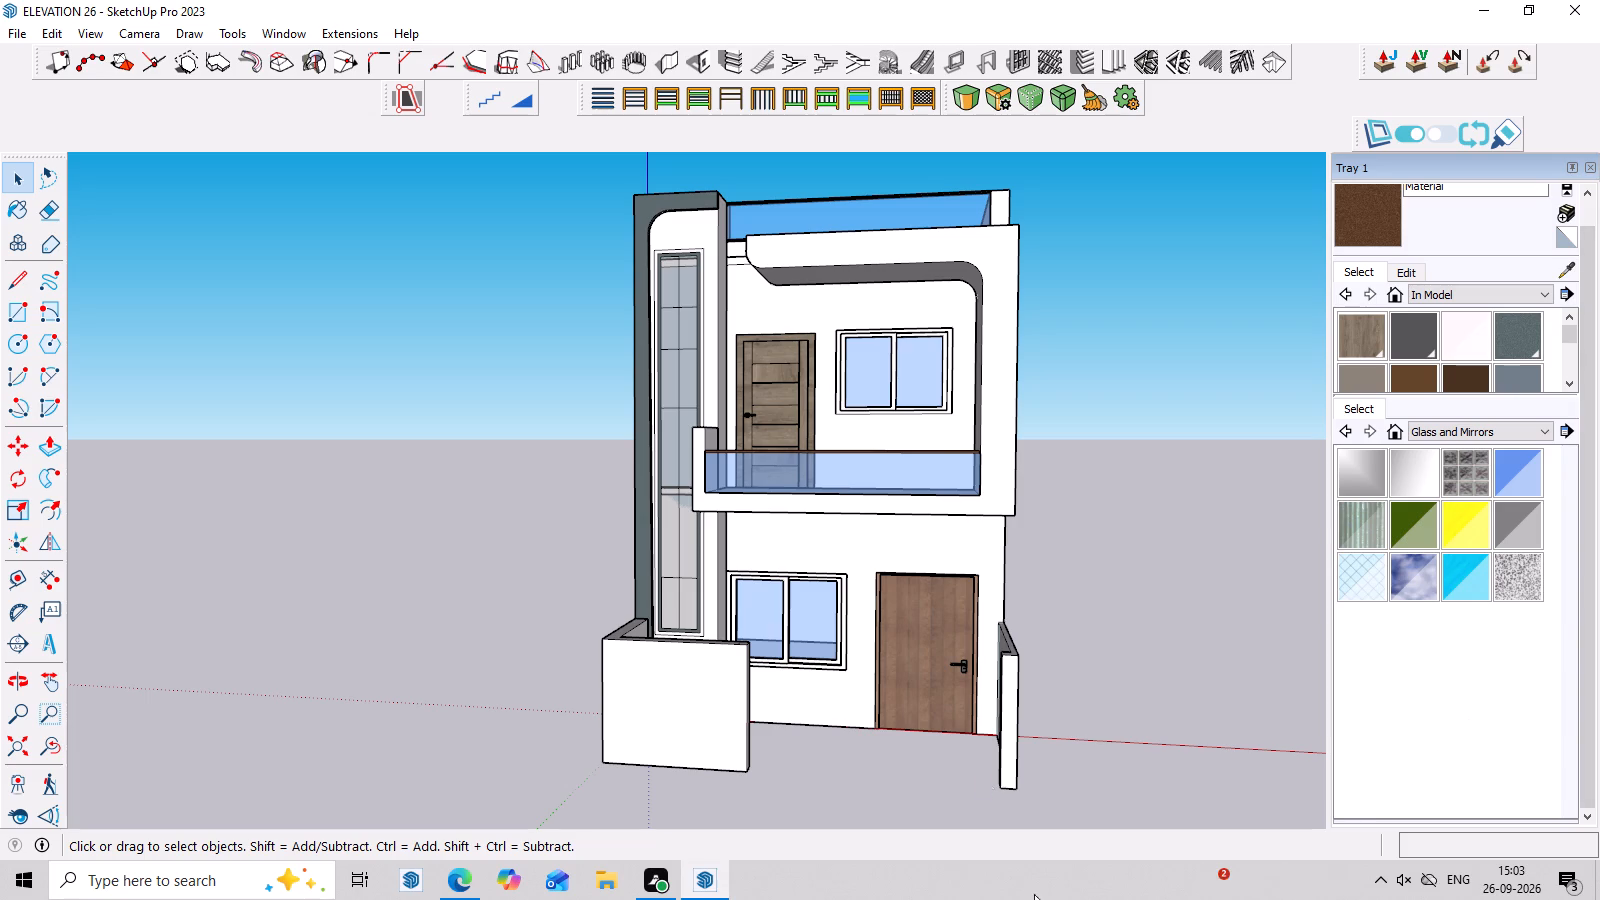
pyautogui.moveTo(1065, 653); pyautogui.dragTo(1203, 640, button='middle')
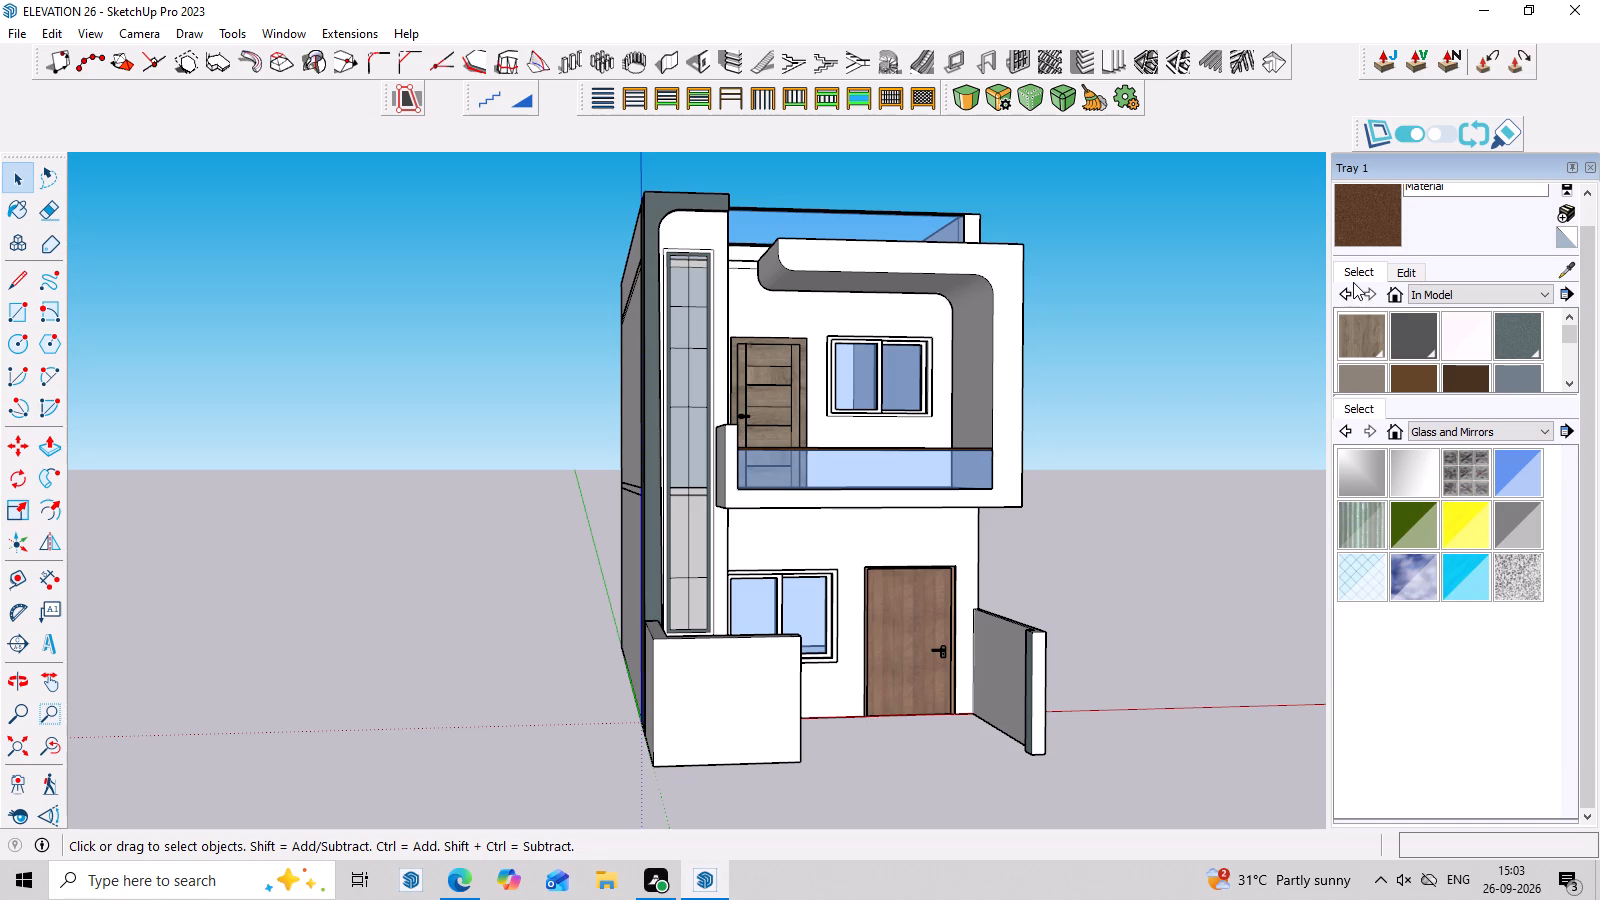
pyautogui.moveTo(1100, 481); pyautogui.dragTo(1078, 510, button='middle')
pyautogui.scroll(8, 1078, 510)
pyautogui.moveTo(1078, 510); pyautogui.dragTo(1052, 606, button='middle')
pyautogui.scroll(-9, 1089, 507)
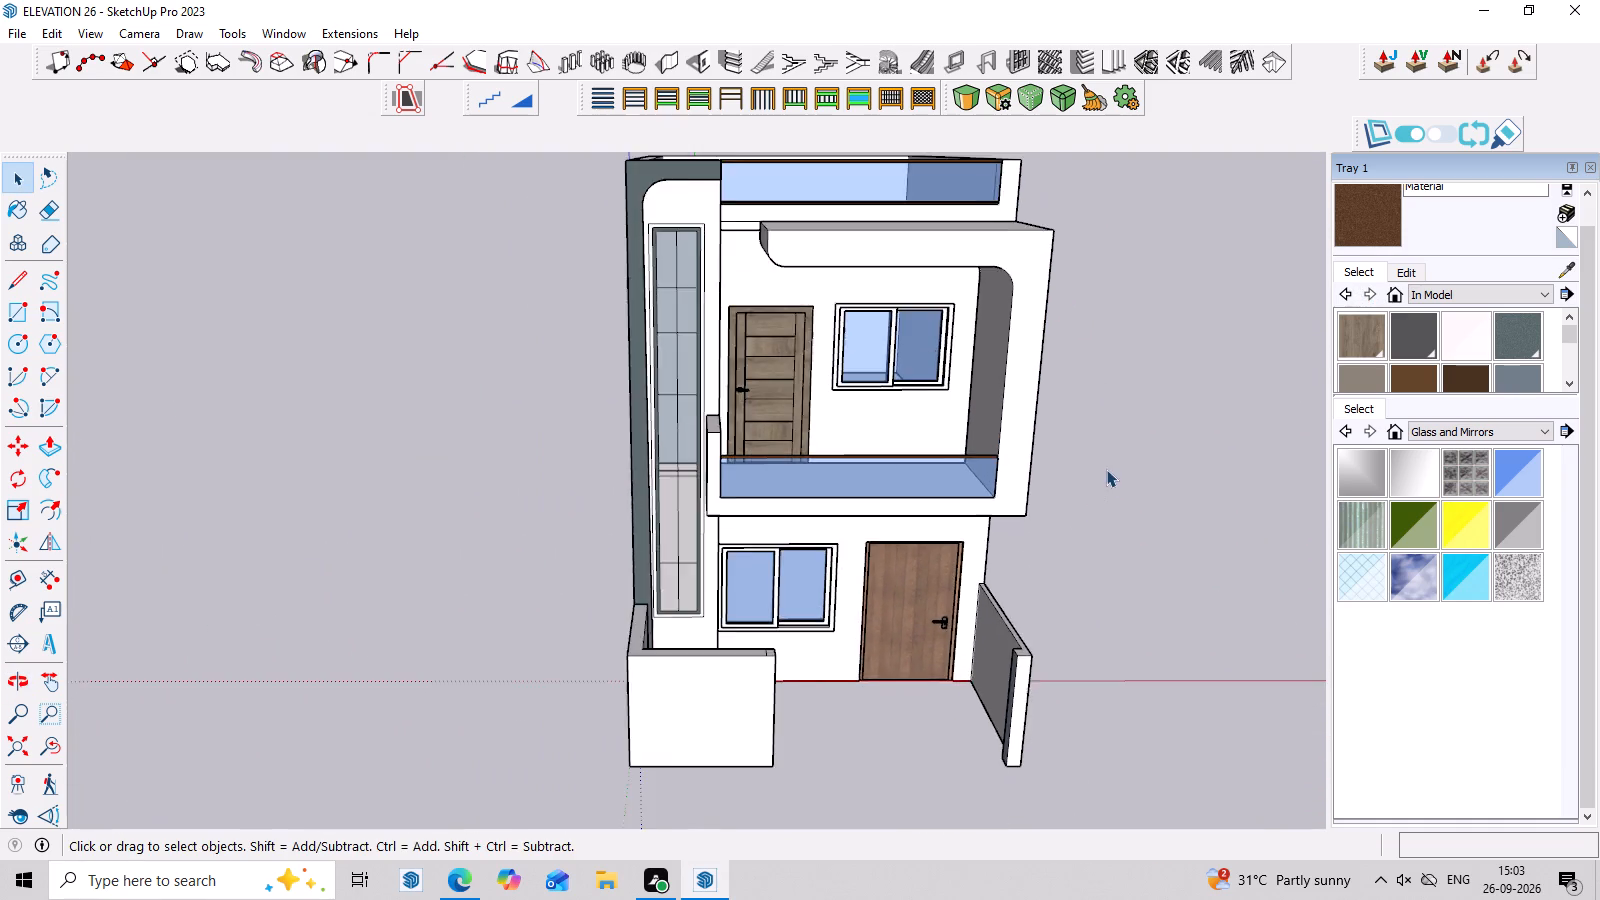
# Reopen the house group and offset the gate-side end face of the tower-side boundary wall inward by about 3".
pyautogui.moveTo(1114, 491); pyautogui.dragTo(767, 275, button='middle')
pyautogui.scroll(-1, 768, 274)
pyautogui.scroll(6, 677, 668)
pyautogui.moveTo(687, 662); pyautogui.dragTo(639, 687, button='middle')
pyautogui.scroll(4, 638, 533)
pyautogui.moveTo(659, 540); pyautogui.dragTo(599, 600, button='middle')
pyautogui.scroll(1, 590, 566)
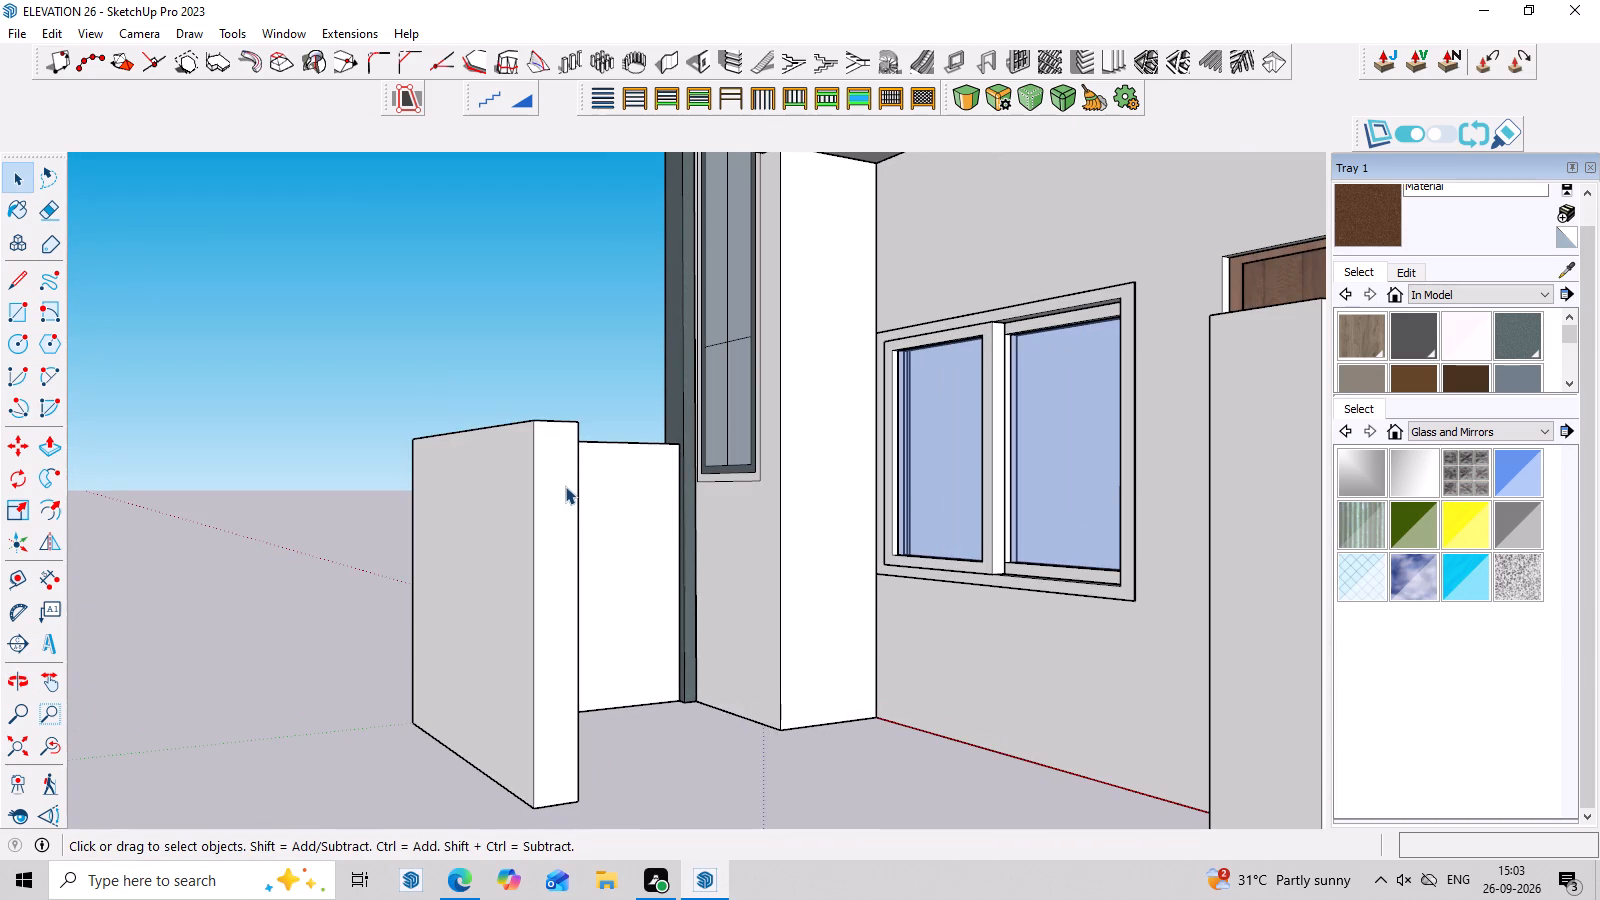
pyautogui.click(556, 483)
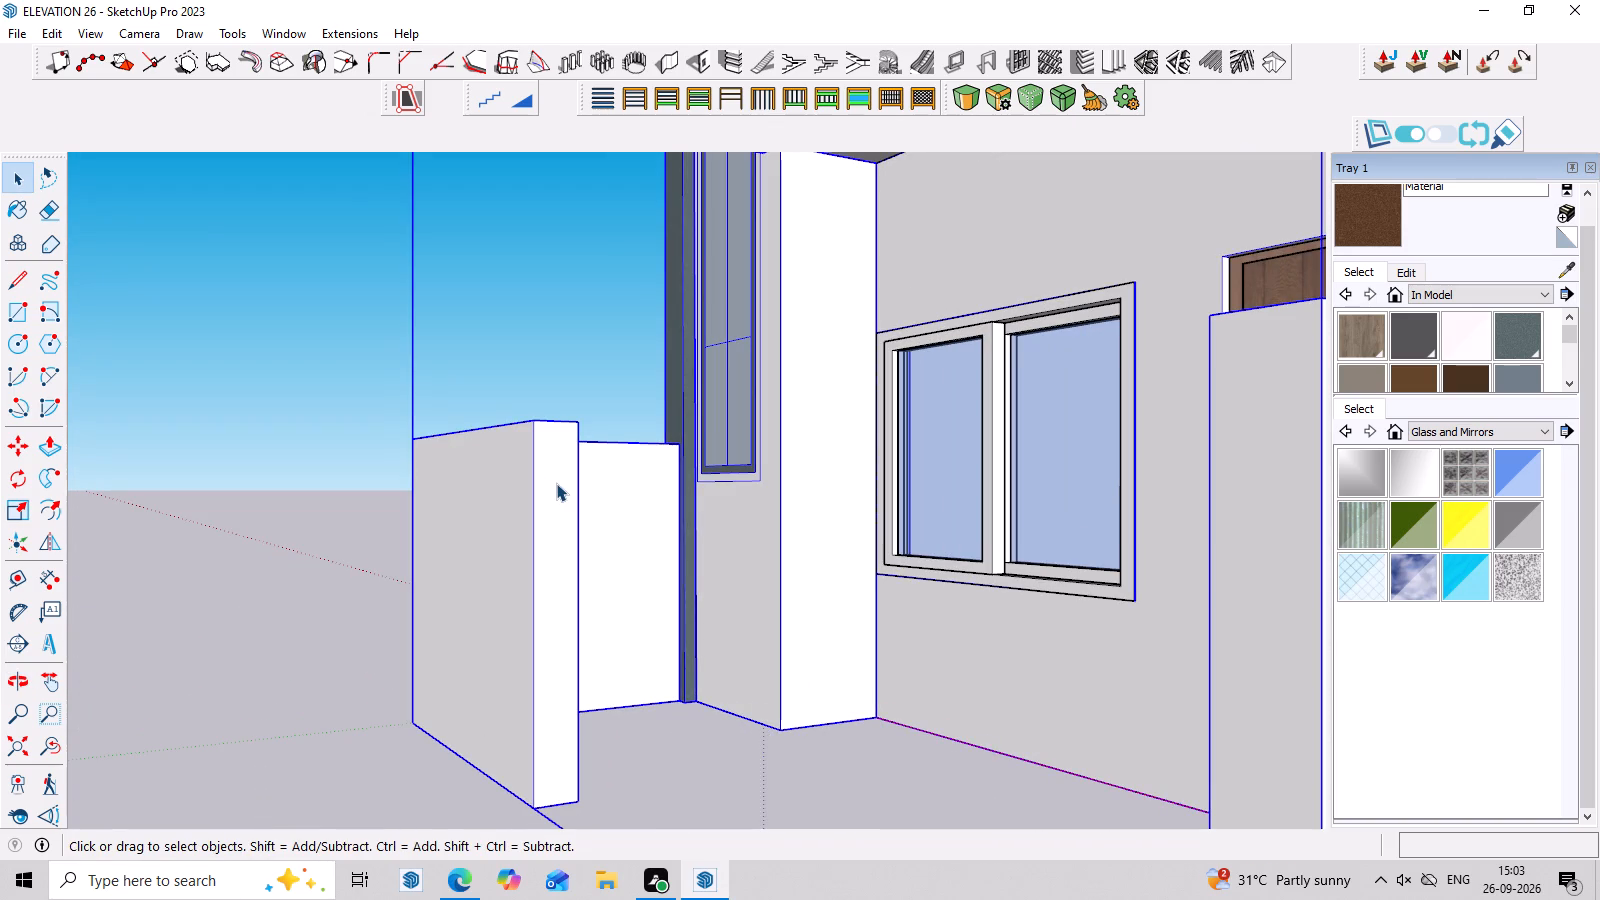
pyautogui.doubleClick(556, 483)
pyautogui.click(556, 483)
pyautogui.doubleClick(556, 483)
pyautogui.doubleClick(556, 483)
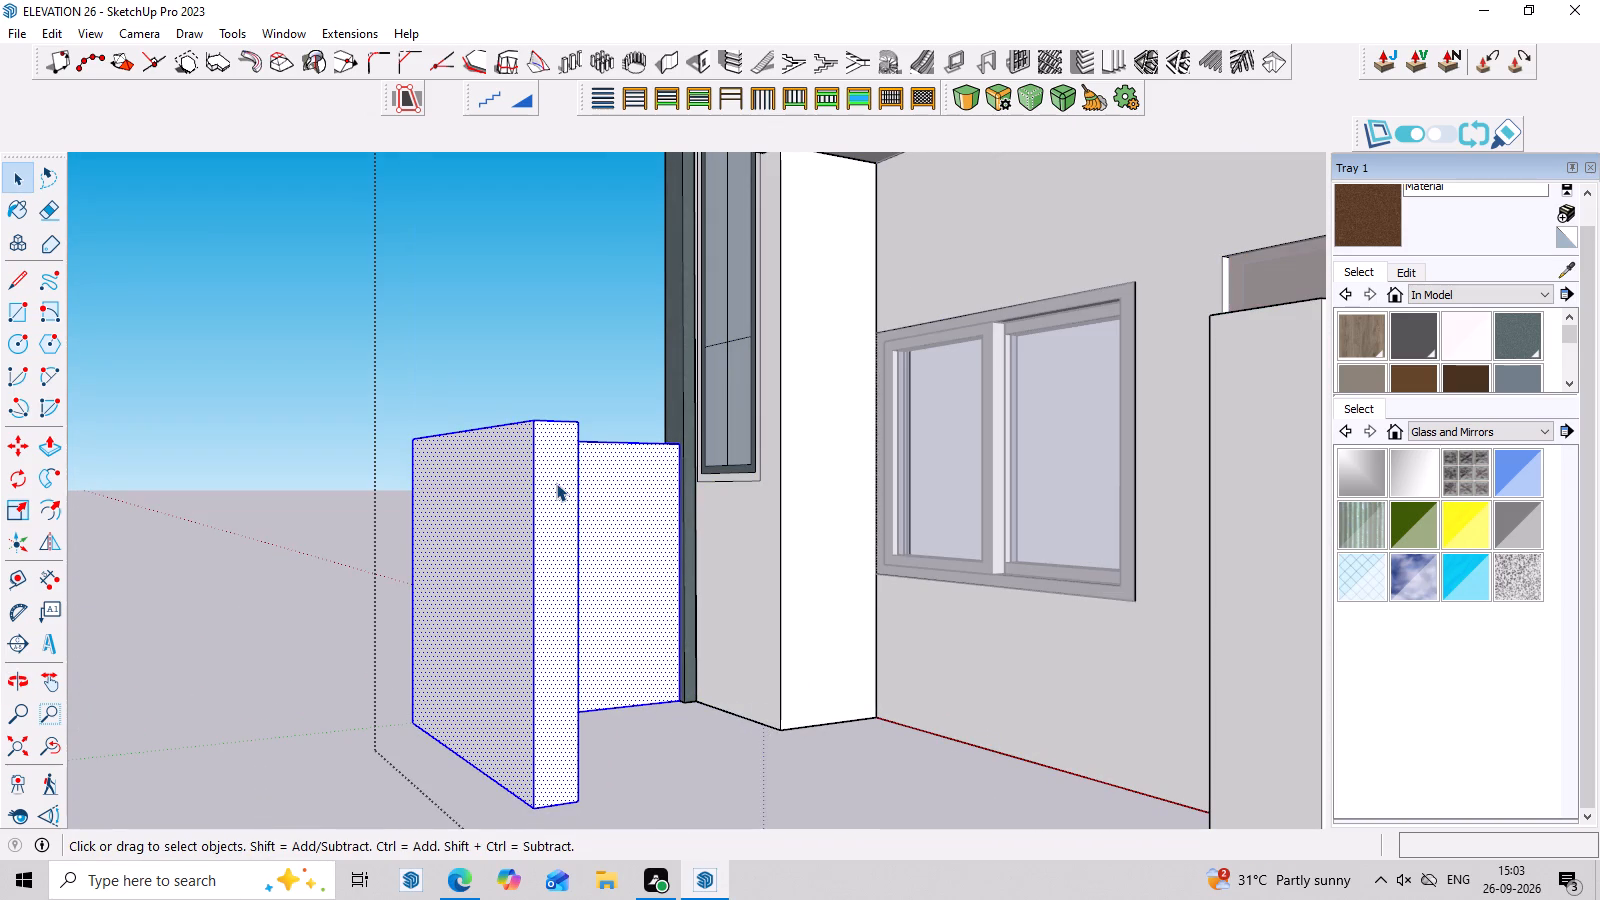
pyautogui.moveTo(602, 496); pyautogui.dragTo(562, 515, button='middle')
pyautogui.doubleClick(532, 521)
pyautogui.click(532, 521)
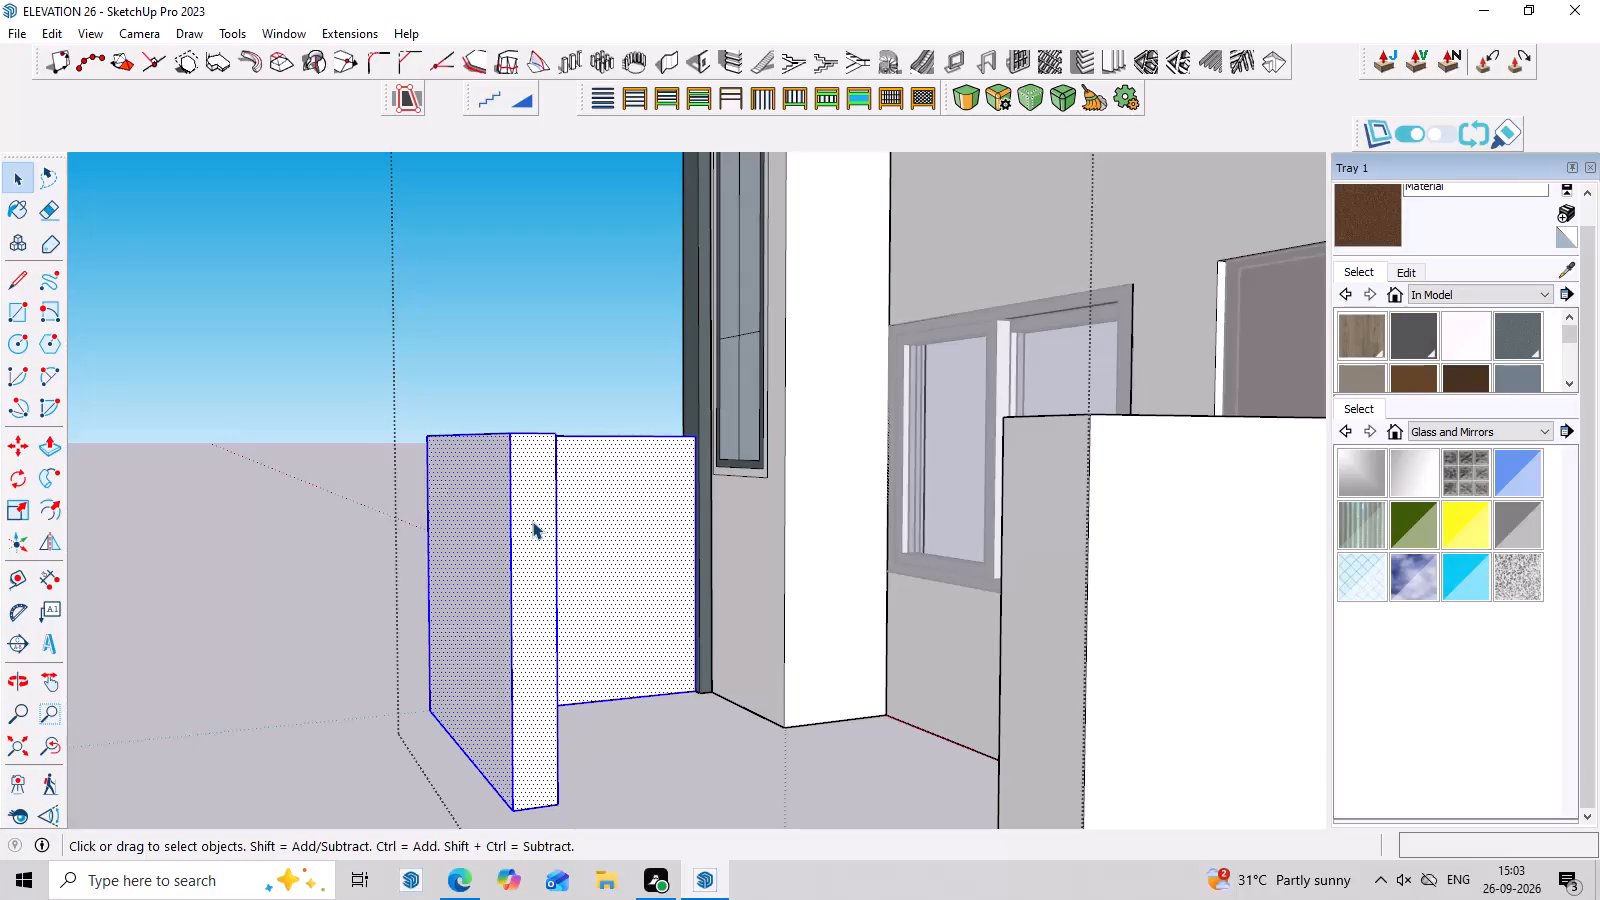
pyautogui.click(532, 521)
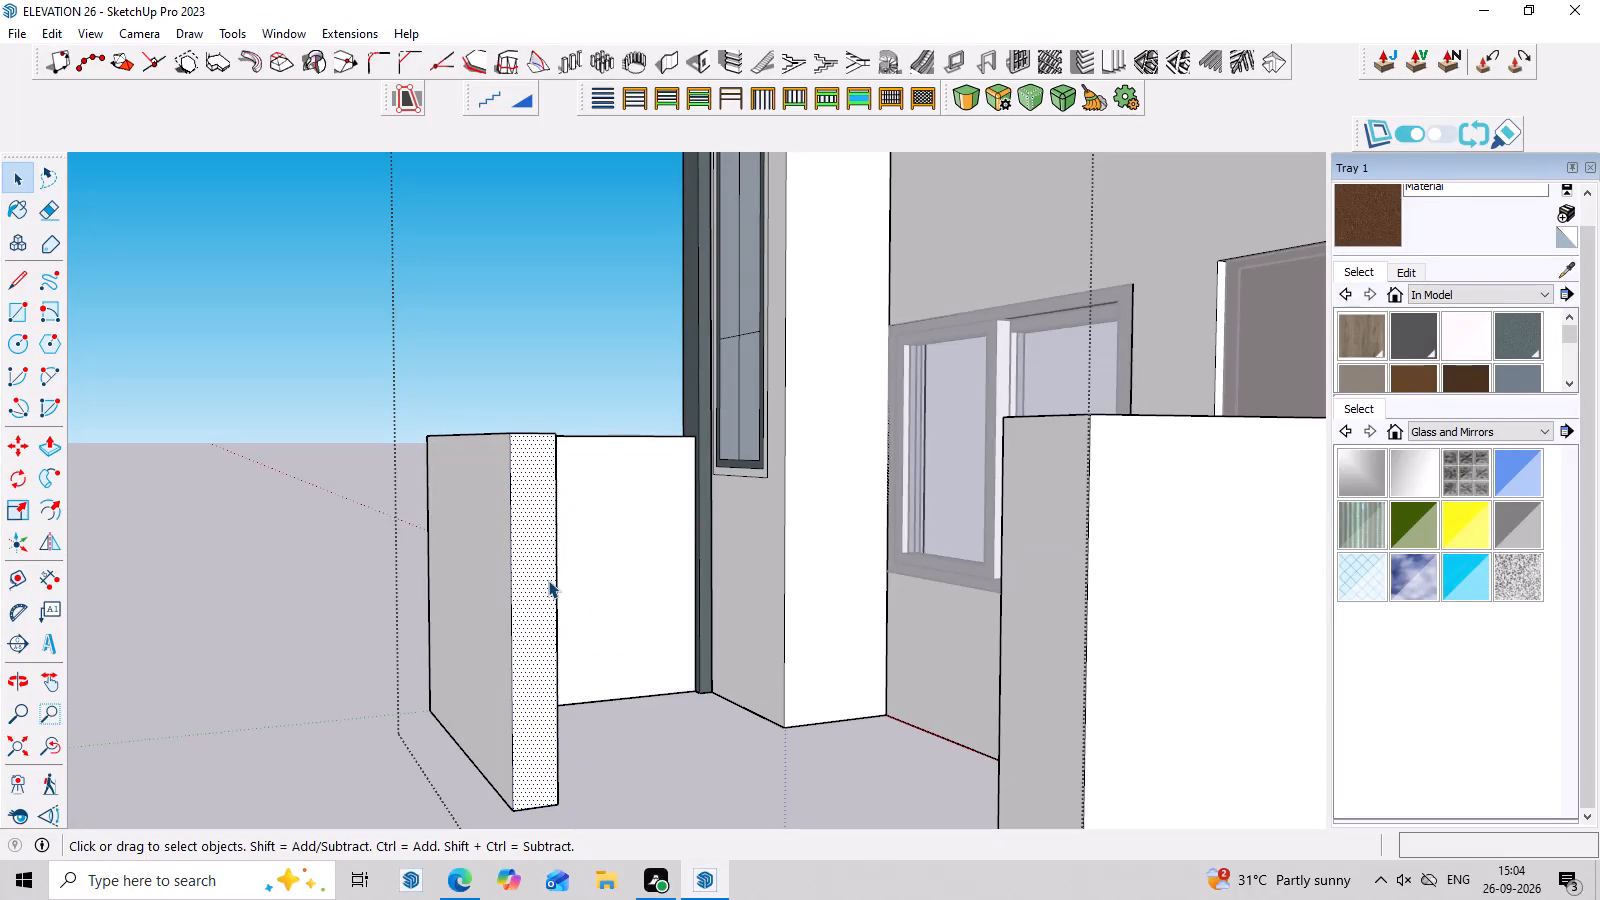
pyautogui.press('f')
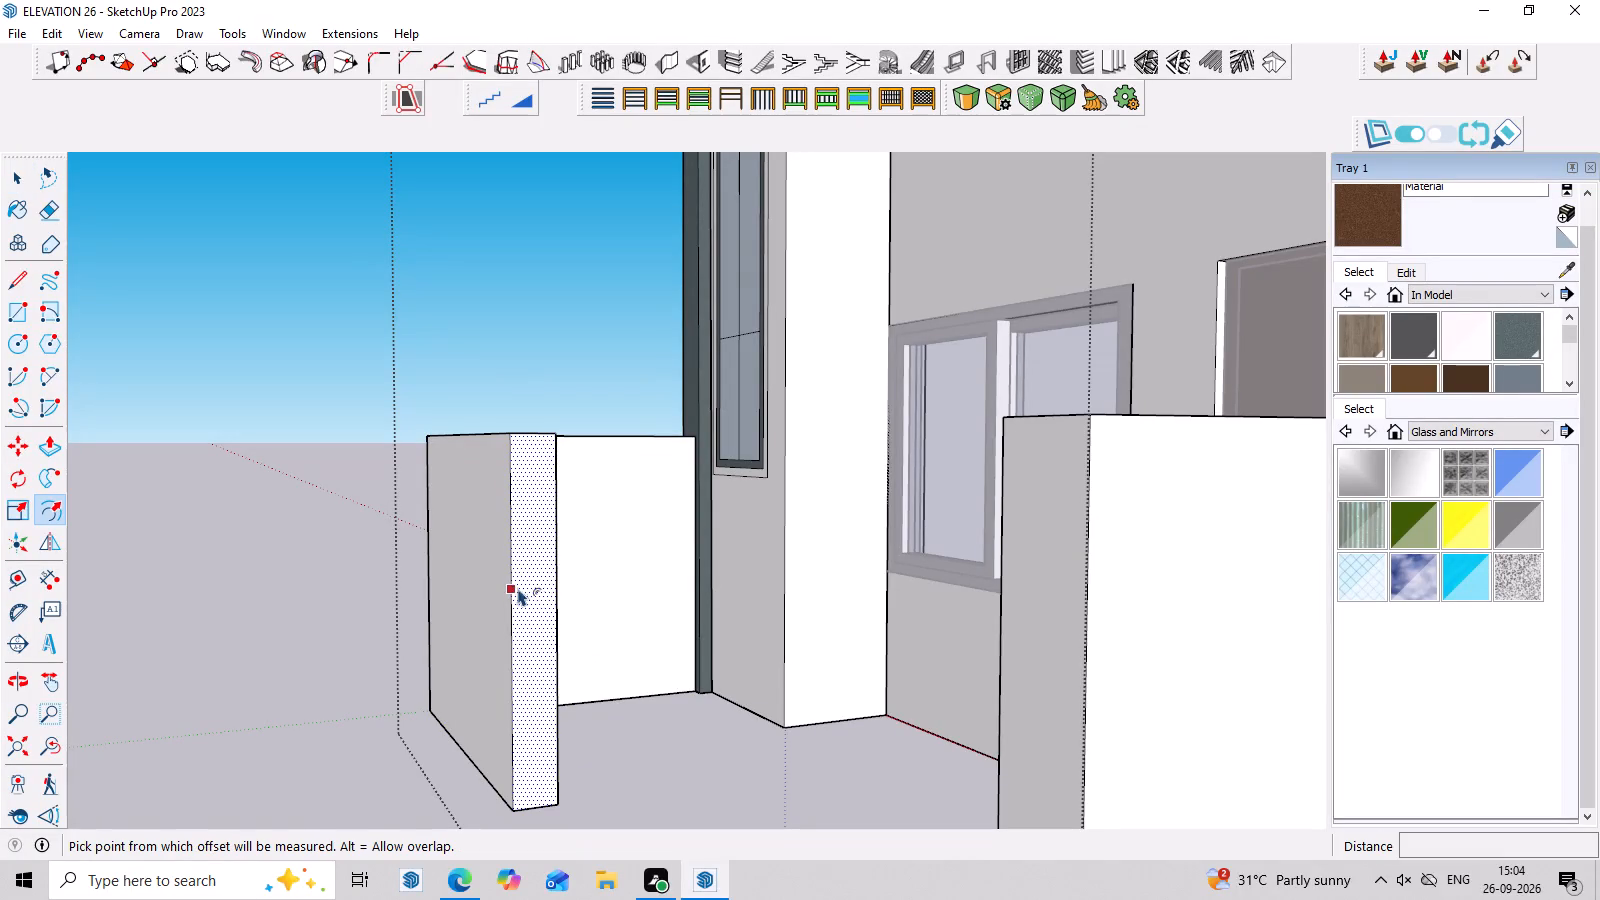
pyautogui.click(518, 587)
pyautogui.click(529, 586)
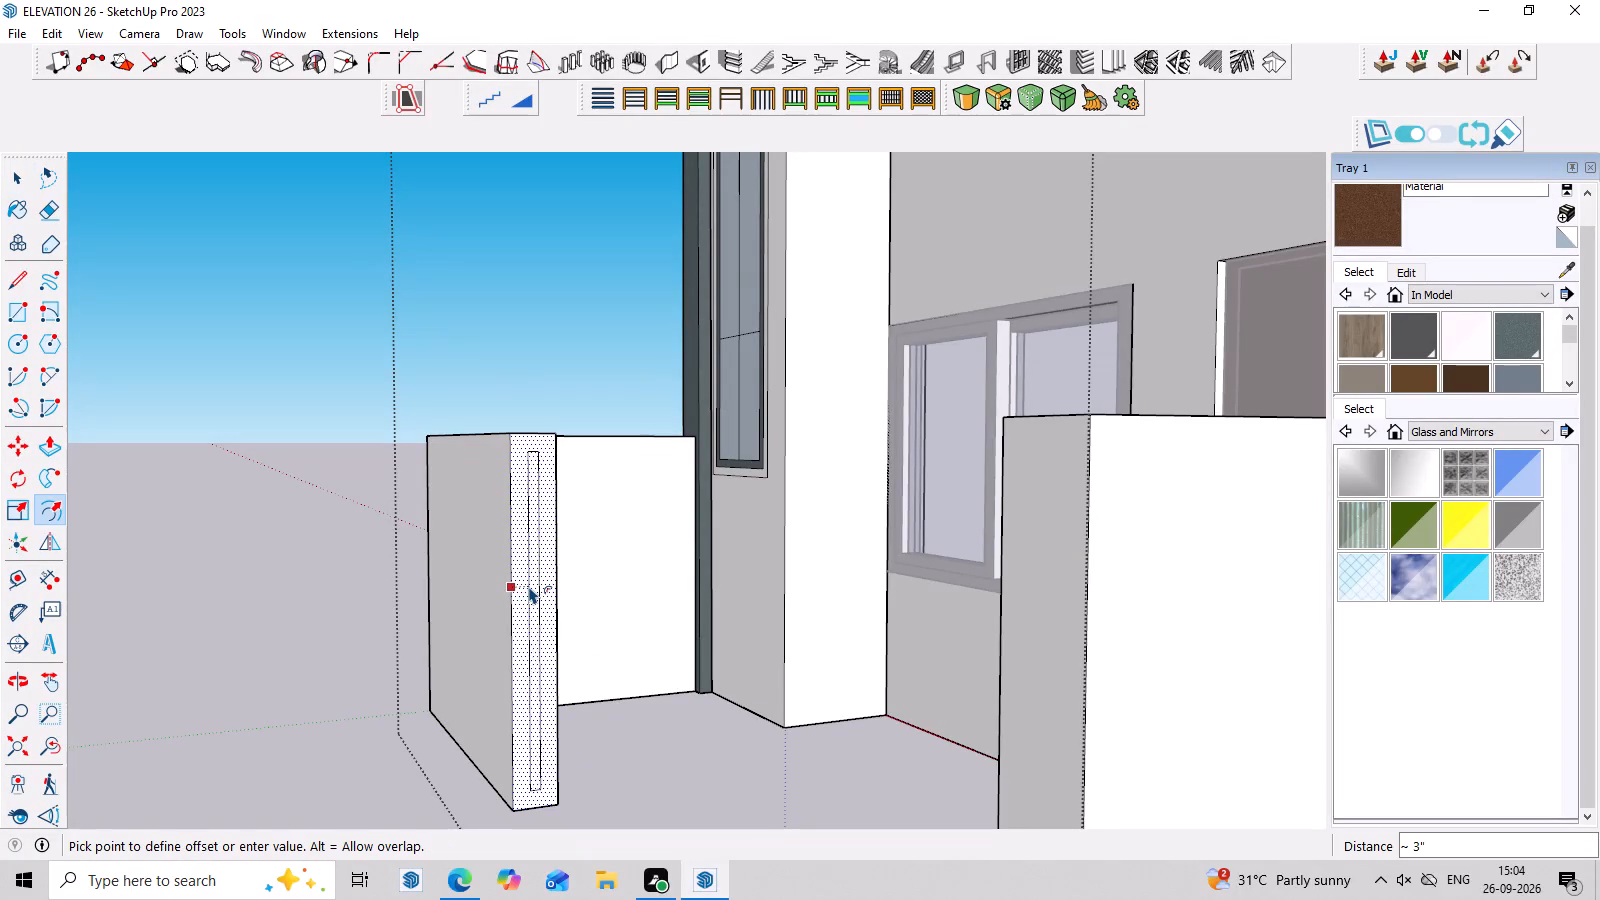
pyautogui.middleClick(662, 619)
pyautogui.press('space')
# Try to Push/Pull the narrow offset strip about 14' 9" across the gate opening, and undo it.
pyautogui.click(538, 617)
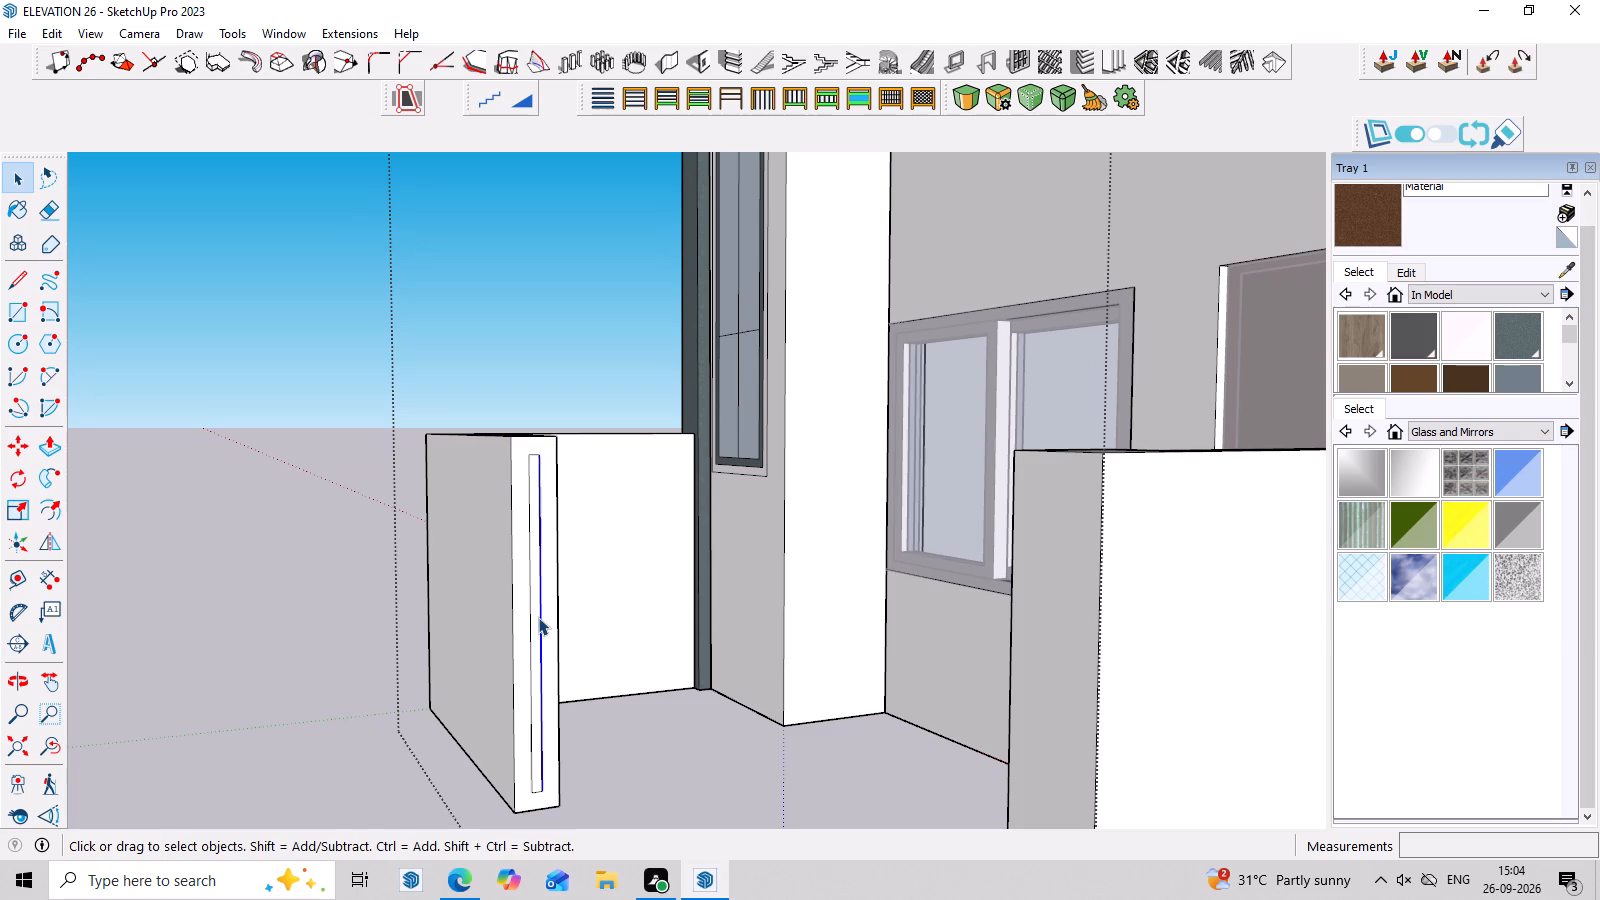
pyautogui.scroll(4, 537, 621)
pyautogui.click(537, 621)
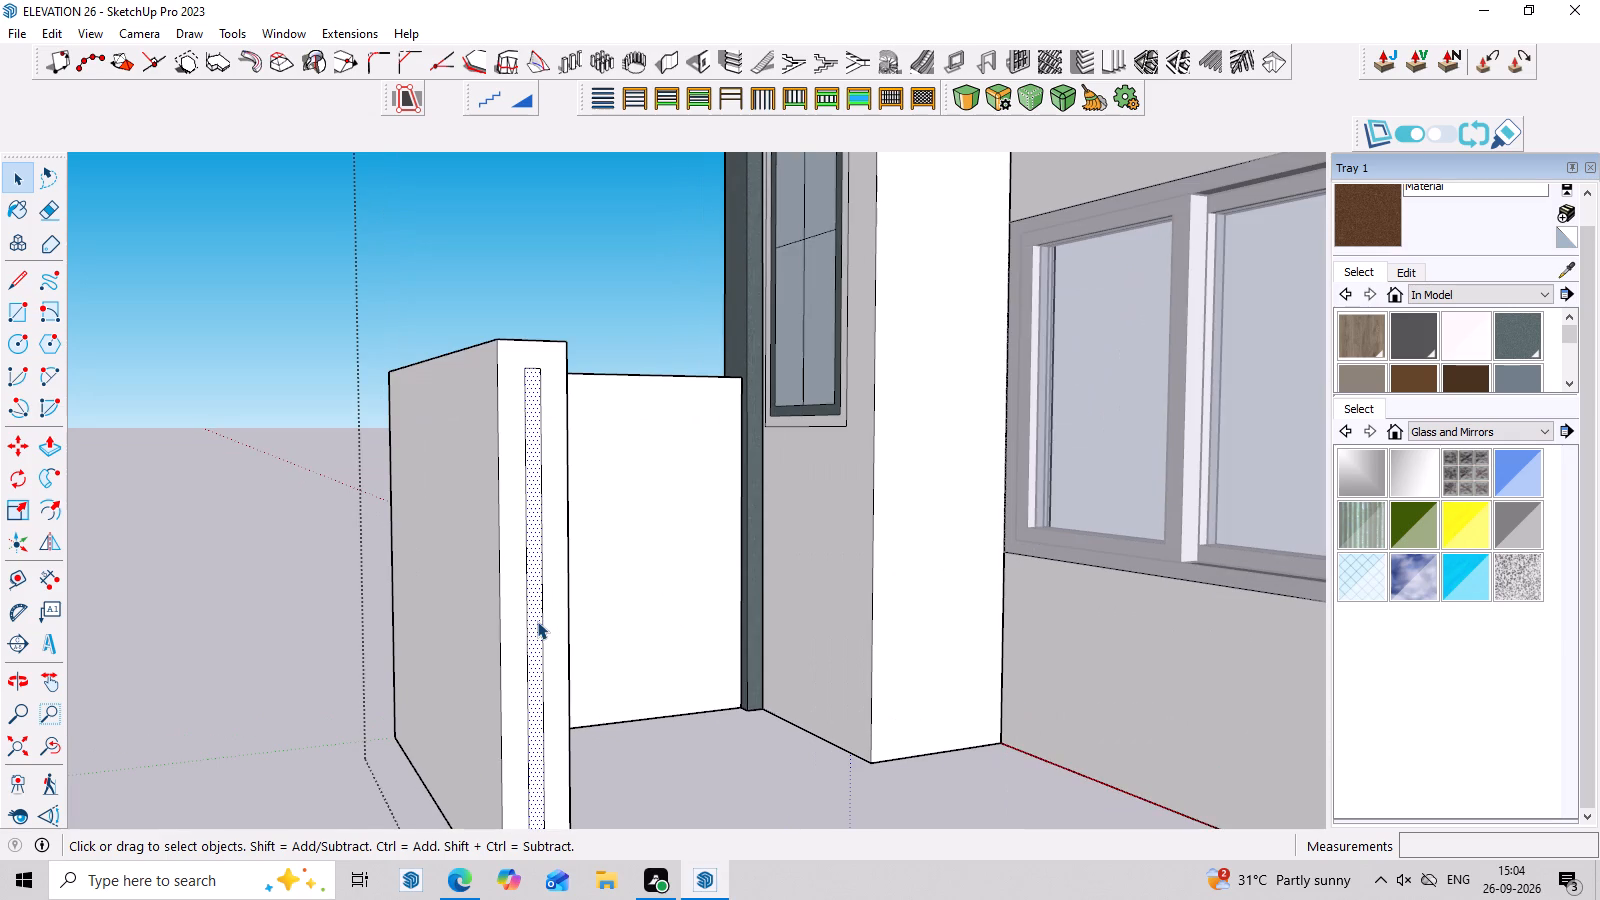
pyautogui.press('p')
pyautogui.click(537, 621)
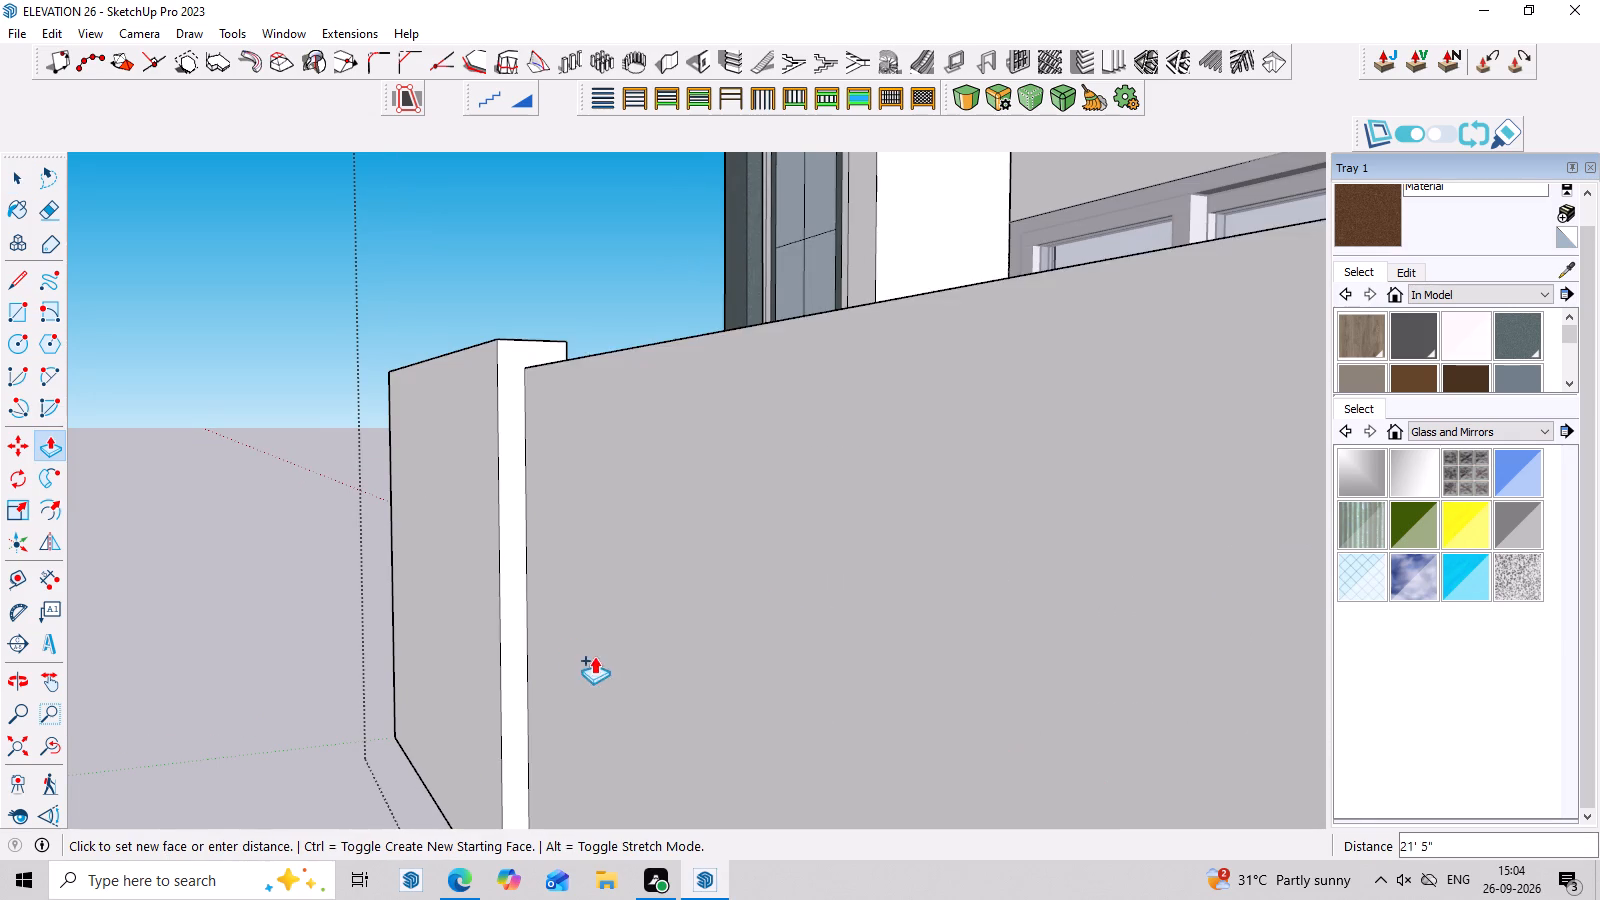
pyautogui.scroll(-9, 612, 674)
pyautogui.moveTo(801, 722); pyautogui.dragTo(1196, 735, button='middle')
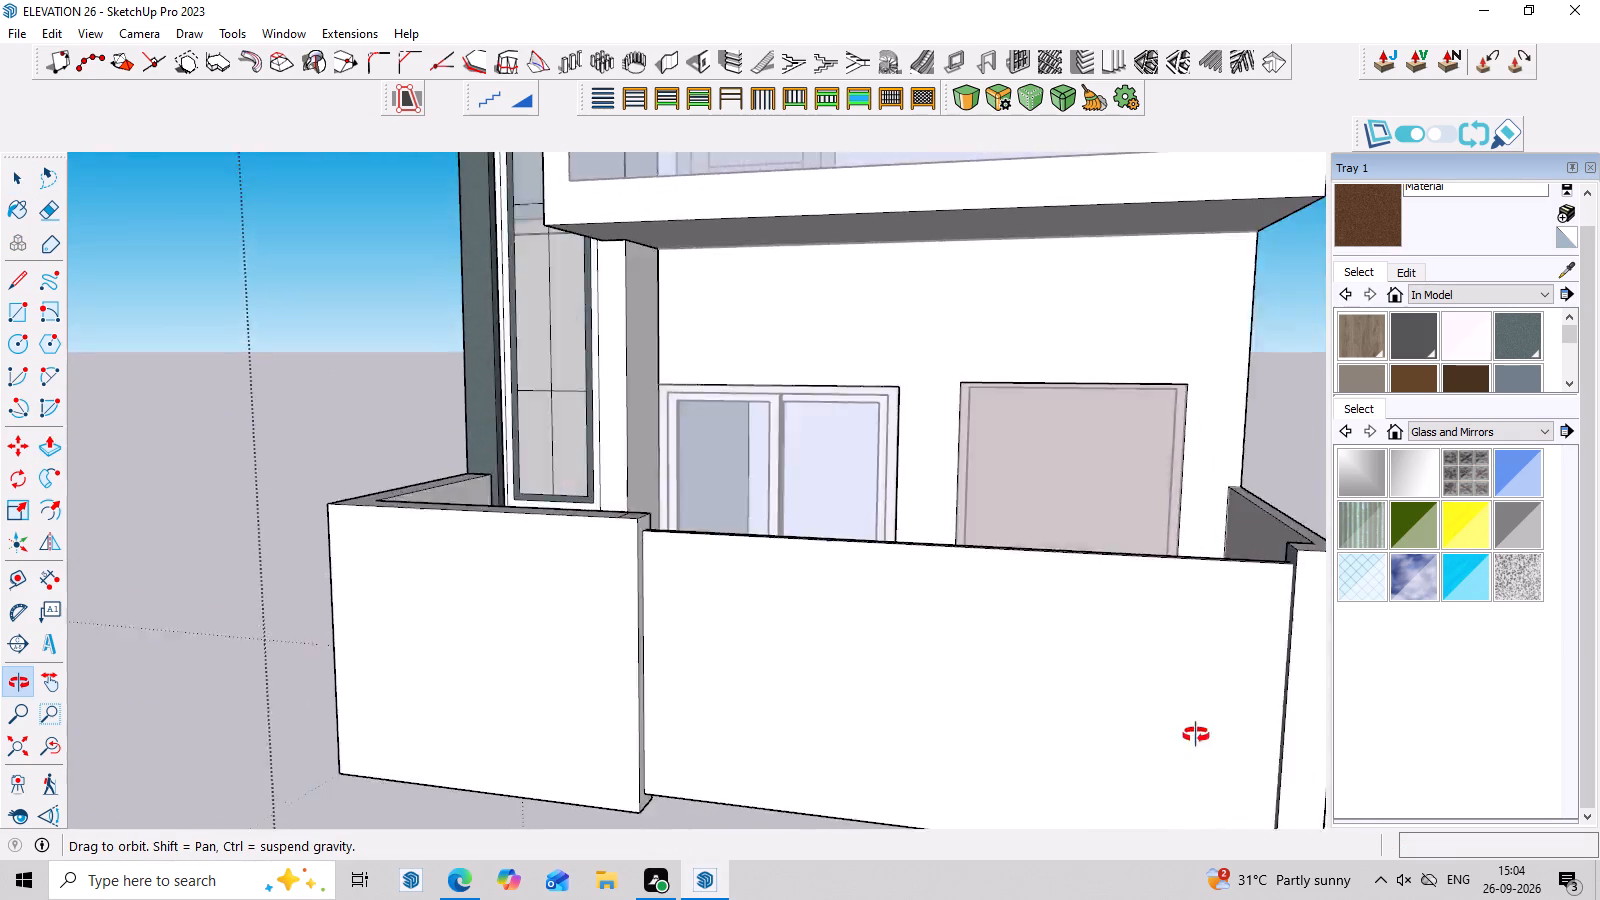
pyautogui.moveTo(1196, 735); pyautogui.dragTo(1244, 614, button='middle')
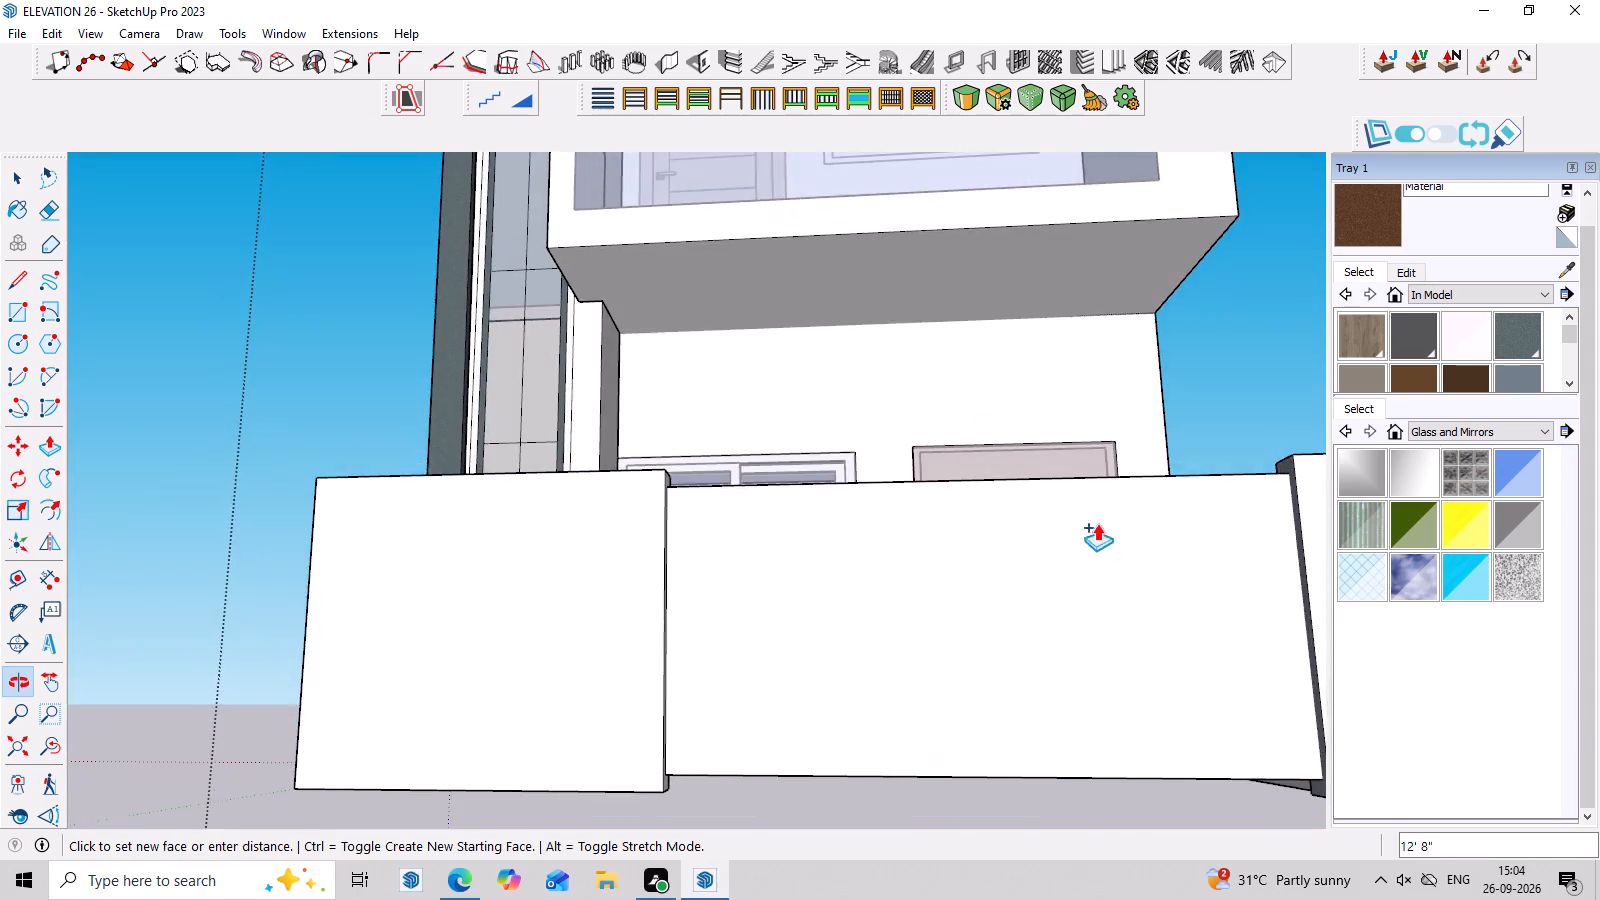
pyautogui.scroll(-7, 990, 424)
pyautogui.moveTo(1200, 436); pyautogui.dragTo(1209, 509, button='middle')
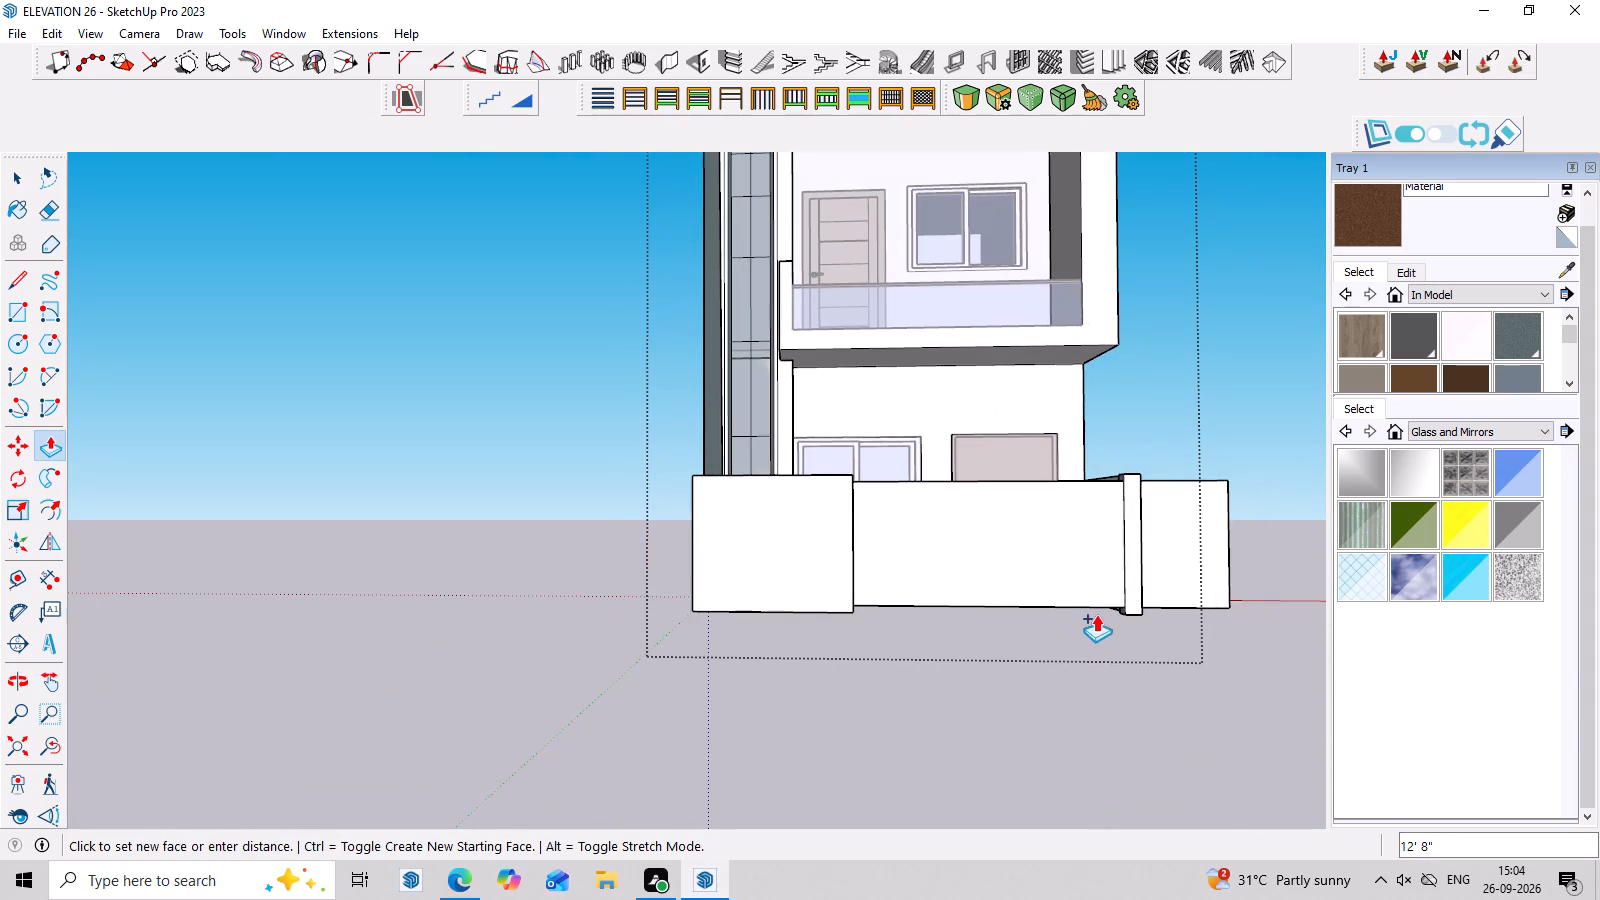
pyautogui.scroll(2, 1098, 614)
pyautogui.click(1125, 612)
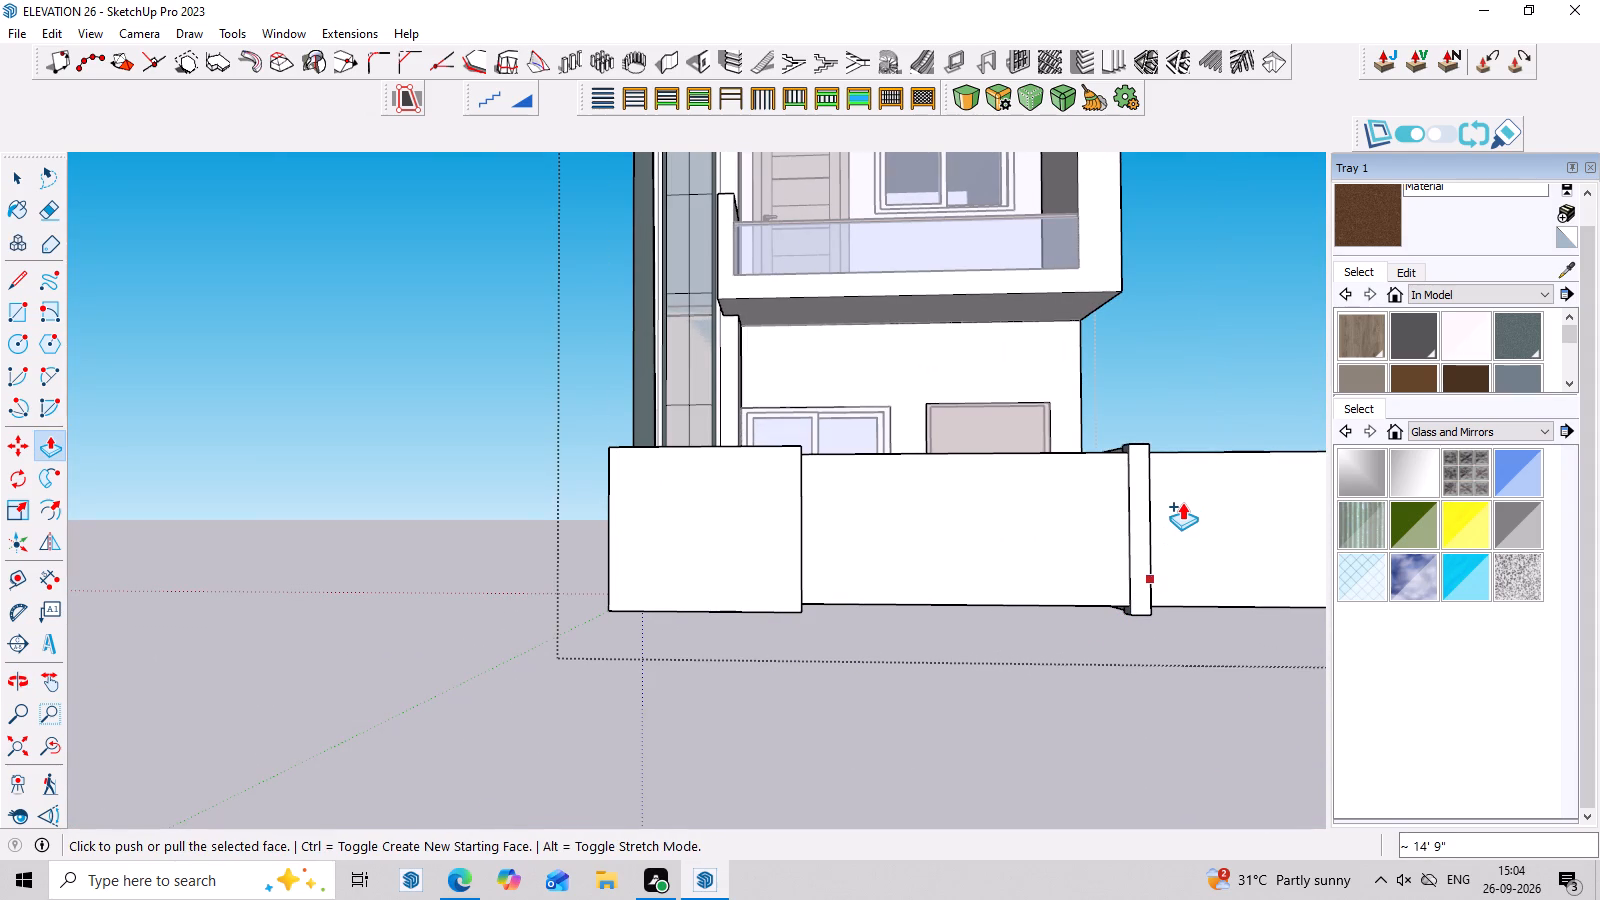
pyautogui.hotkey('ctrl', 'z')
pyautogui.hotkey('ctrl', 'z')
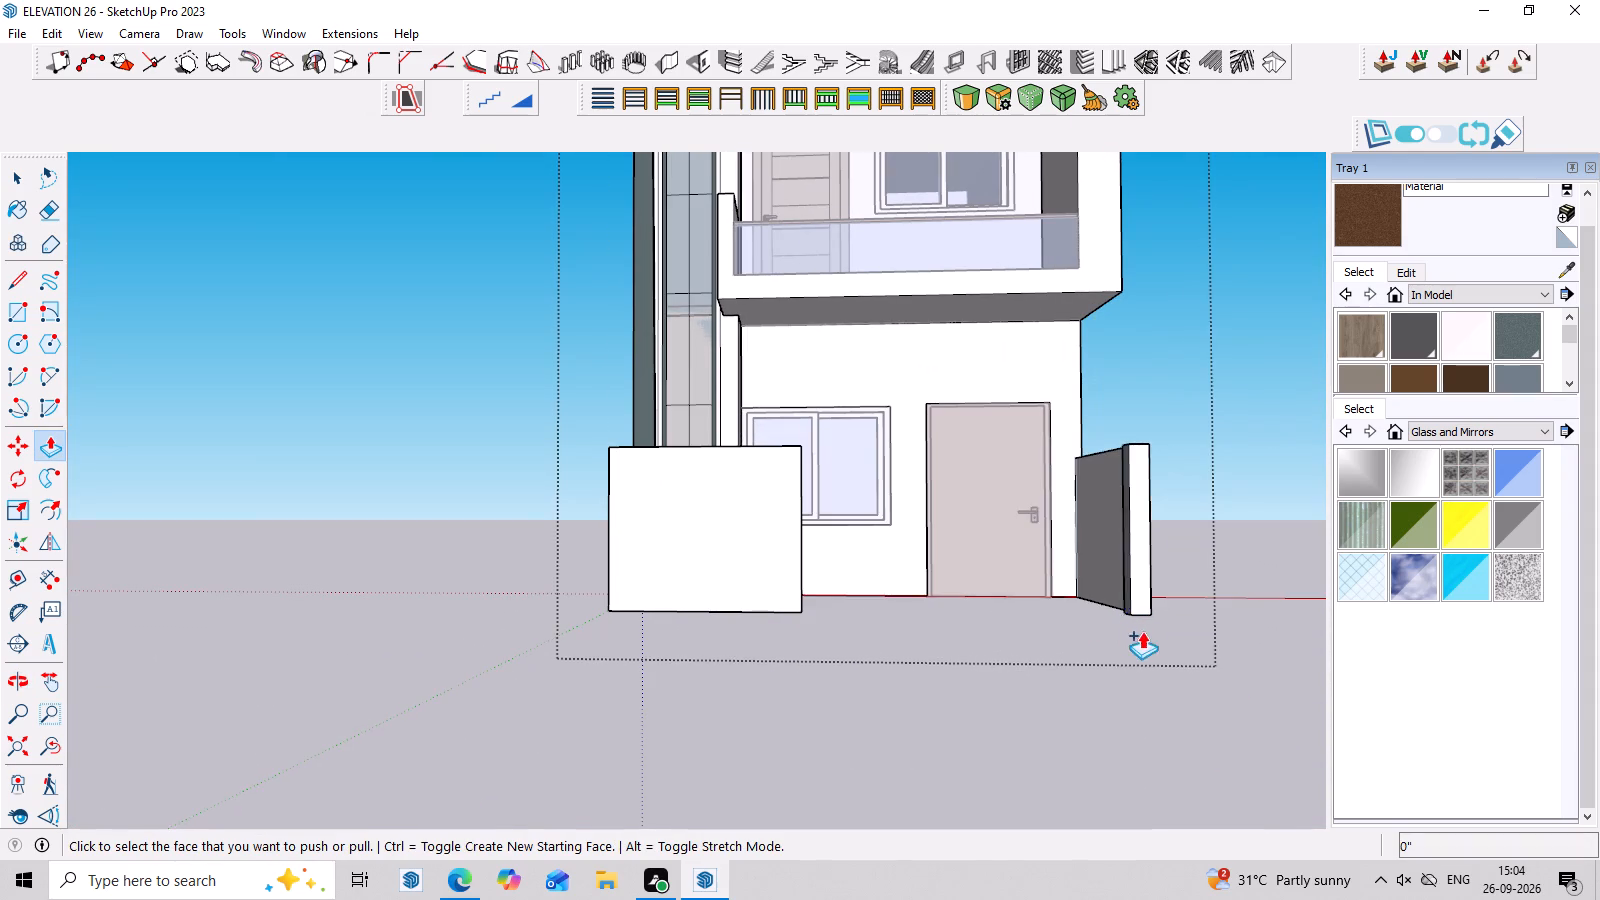
# Push/Pull the narrow offset strip 9' 2" across the gate opening to the opposite boundary wall section, forming a thin gate panel.
pyautogui.moveTo(1144, 631); pyautogui.dragTo(794, 647, button='middle')
pyautogui.scroll(6, 572, 542)
pyautogui.click(599, 558)
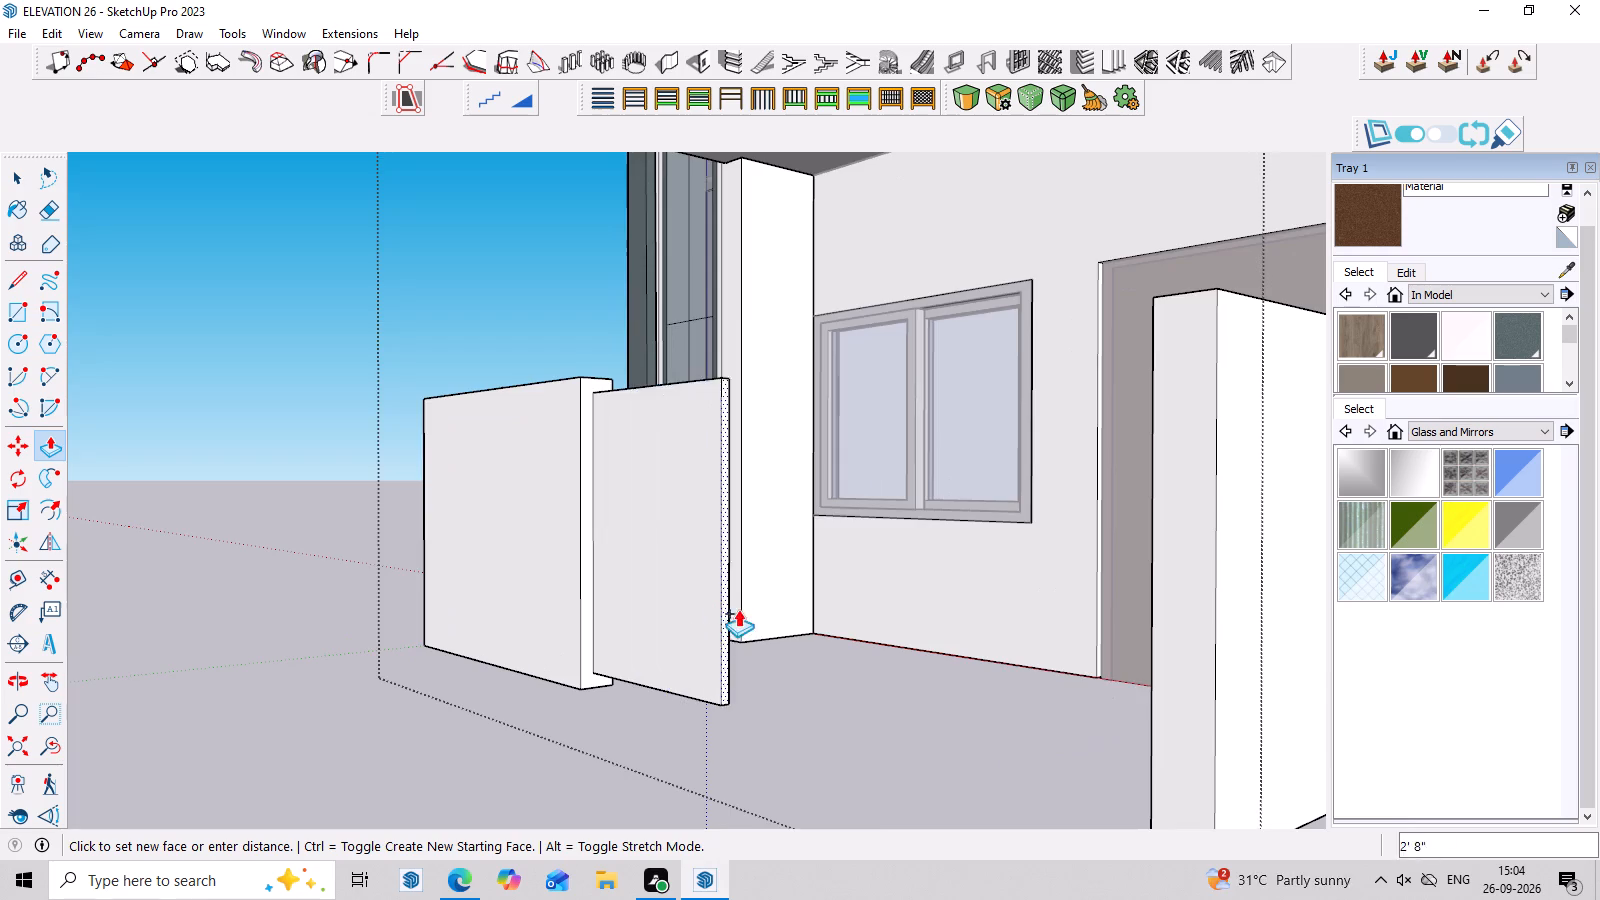
pyautogui.scroll(-2, 755, 622)
pyautogui.moveTo(800, 667); pyautogui.dragTo(1033, 646, button='middle')
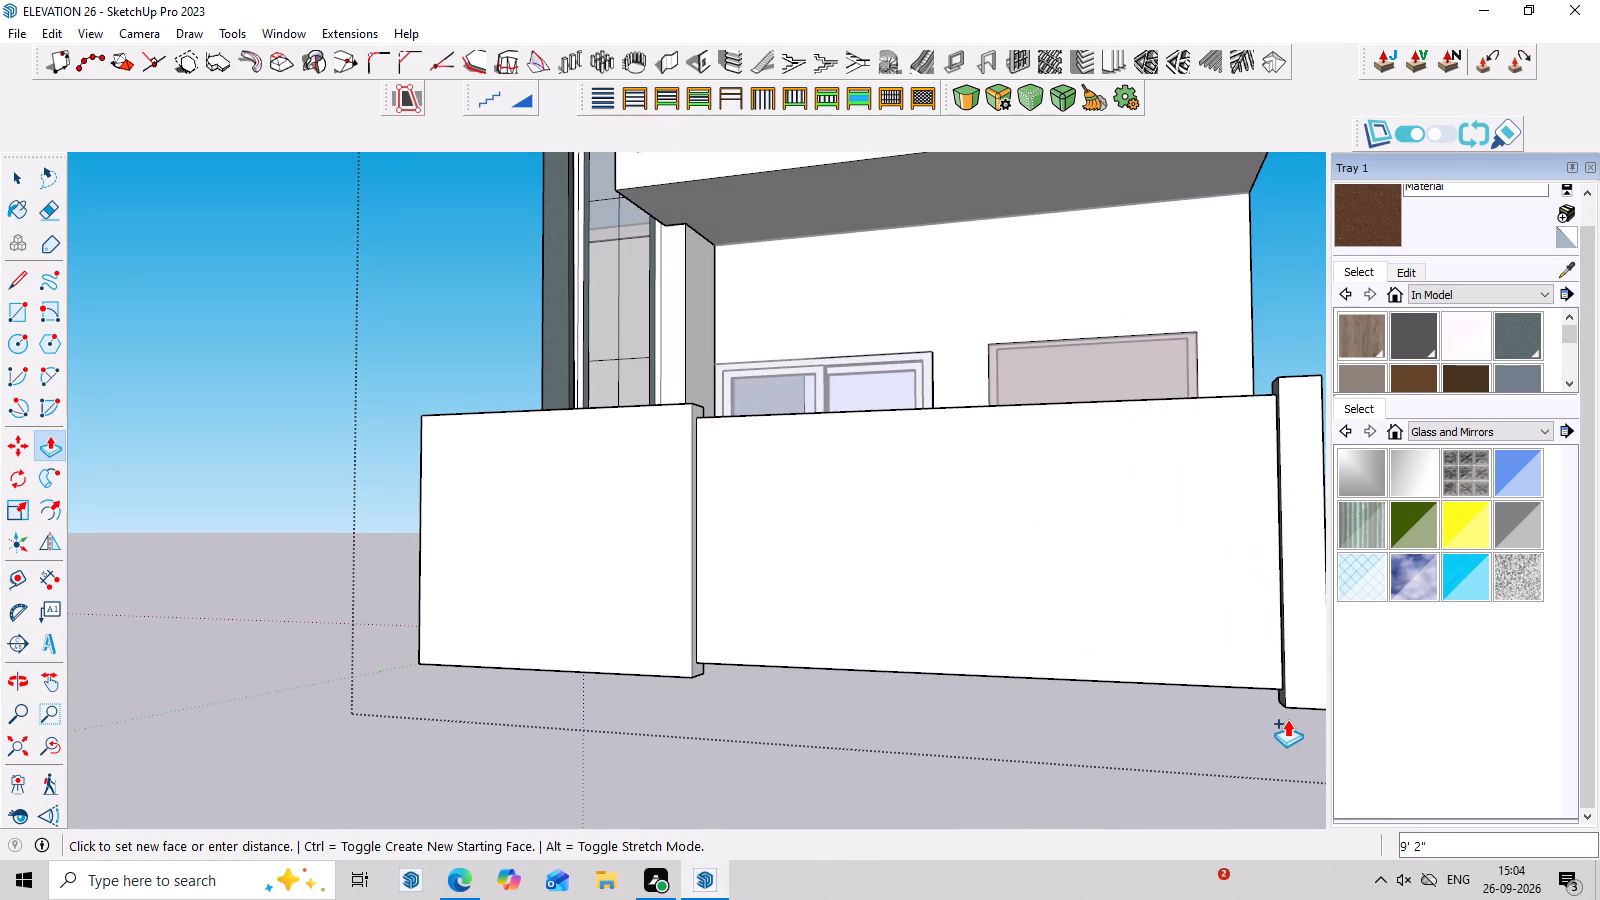
pyautogui.click(1288, 707)
# Leave the house group and examine the gate panel, boundary wall and facade from the front, side, above and below.
pyautogui.scroll(-7, 1044, 685)
pyautogui.moveTo(914, 602); pyautogui.dragTo(1233, 657, button='middle')
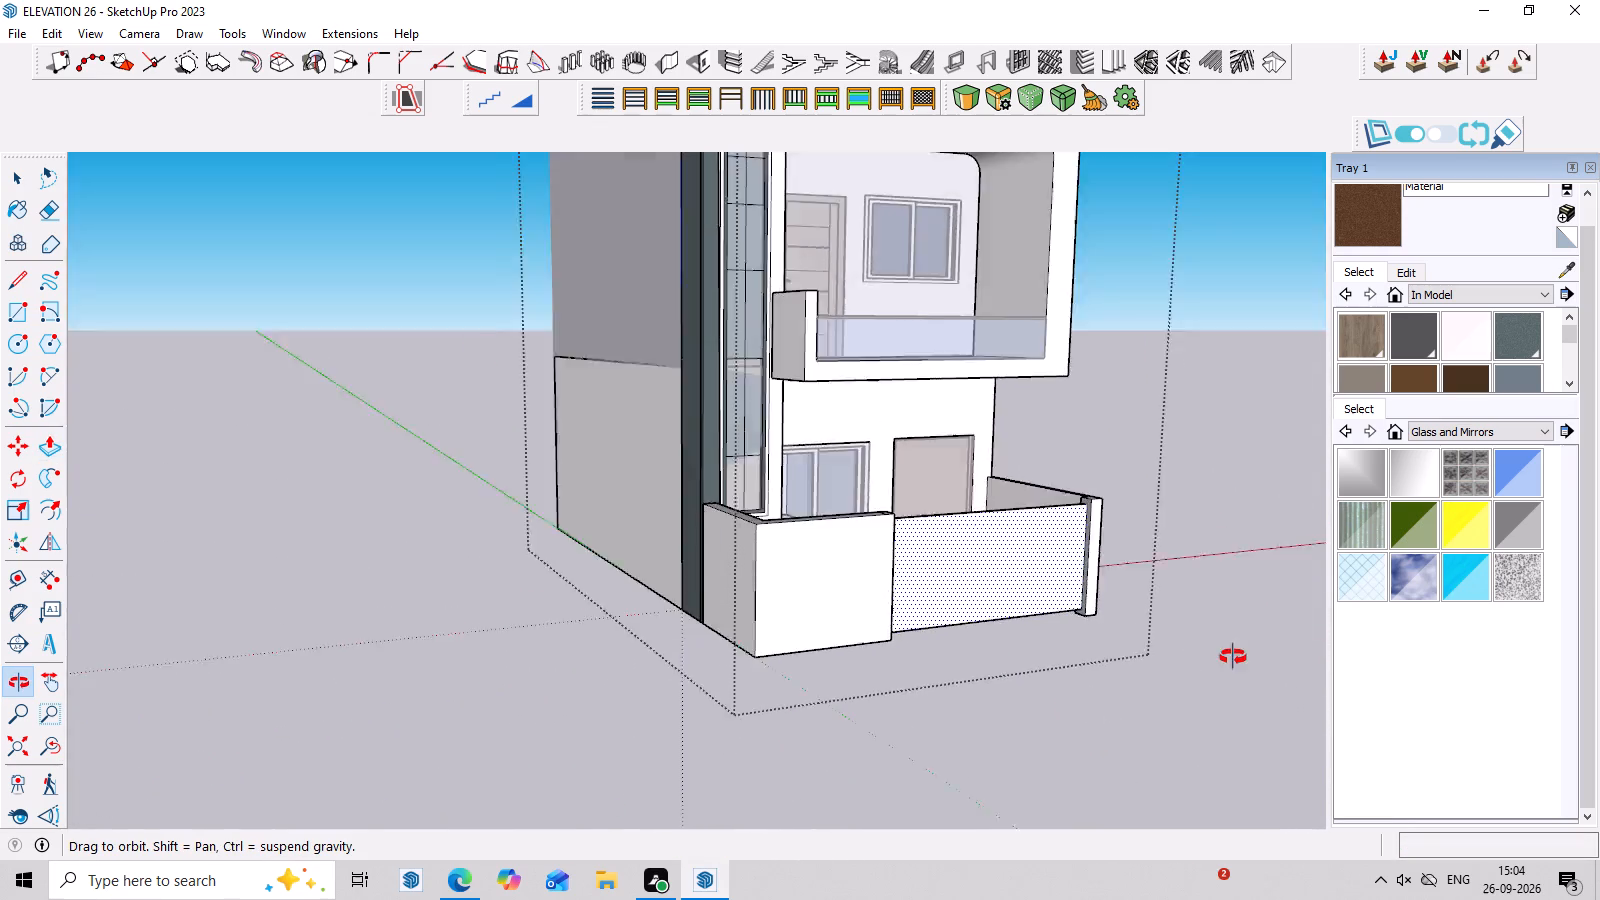
pyautogui.moveTo(1233, 657); pyautogui.dragTo(919, 504, button='middle')
pyautogui.scroll(6, 1167, 463)
pyautogui.moveTo(1235, 330); pyautogui.dragTo(1240, 566, button='middle')
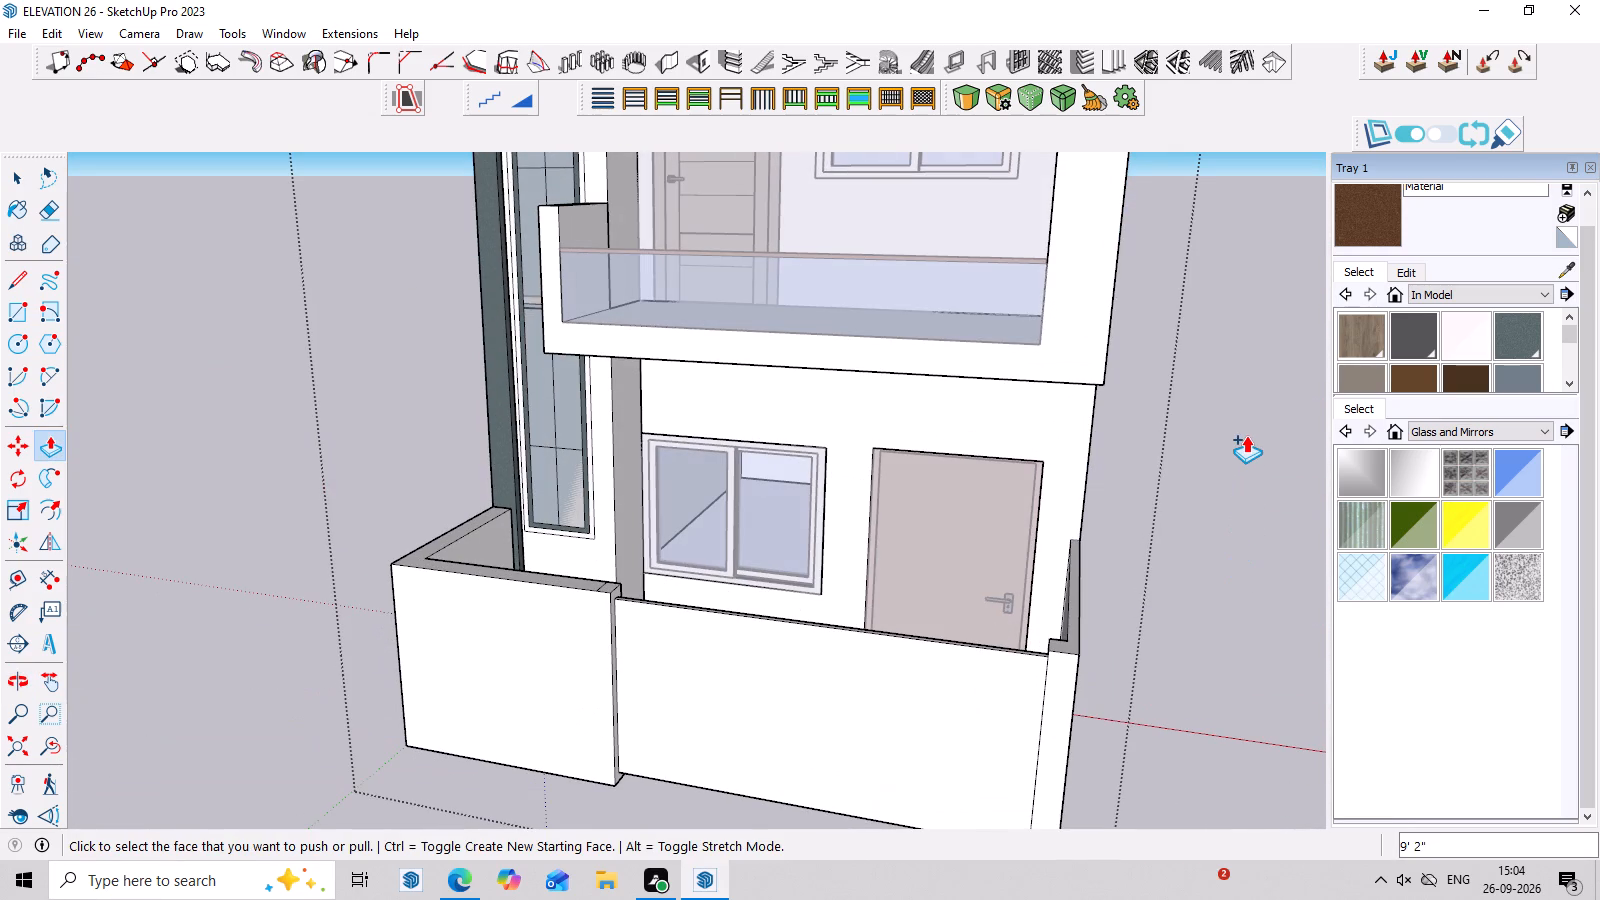
pyautogui.press('space')
pyautogui.click(1246, 435)
pyautogui.scroll(-3, 1143, 528)
pyautogui.moveTo(1089, 673); pyautogui.dragTo(1301, 494, button='middle')
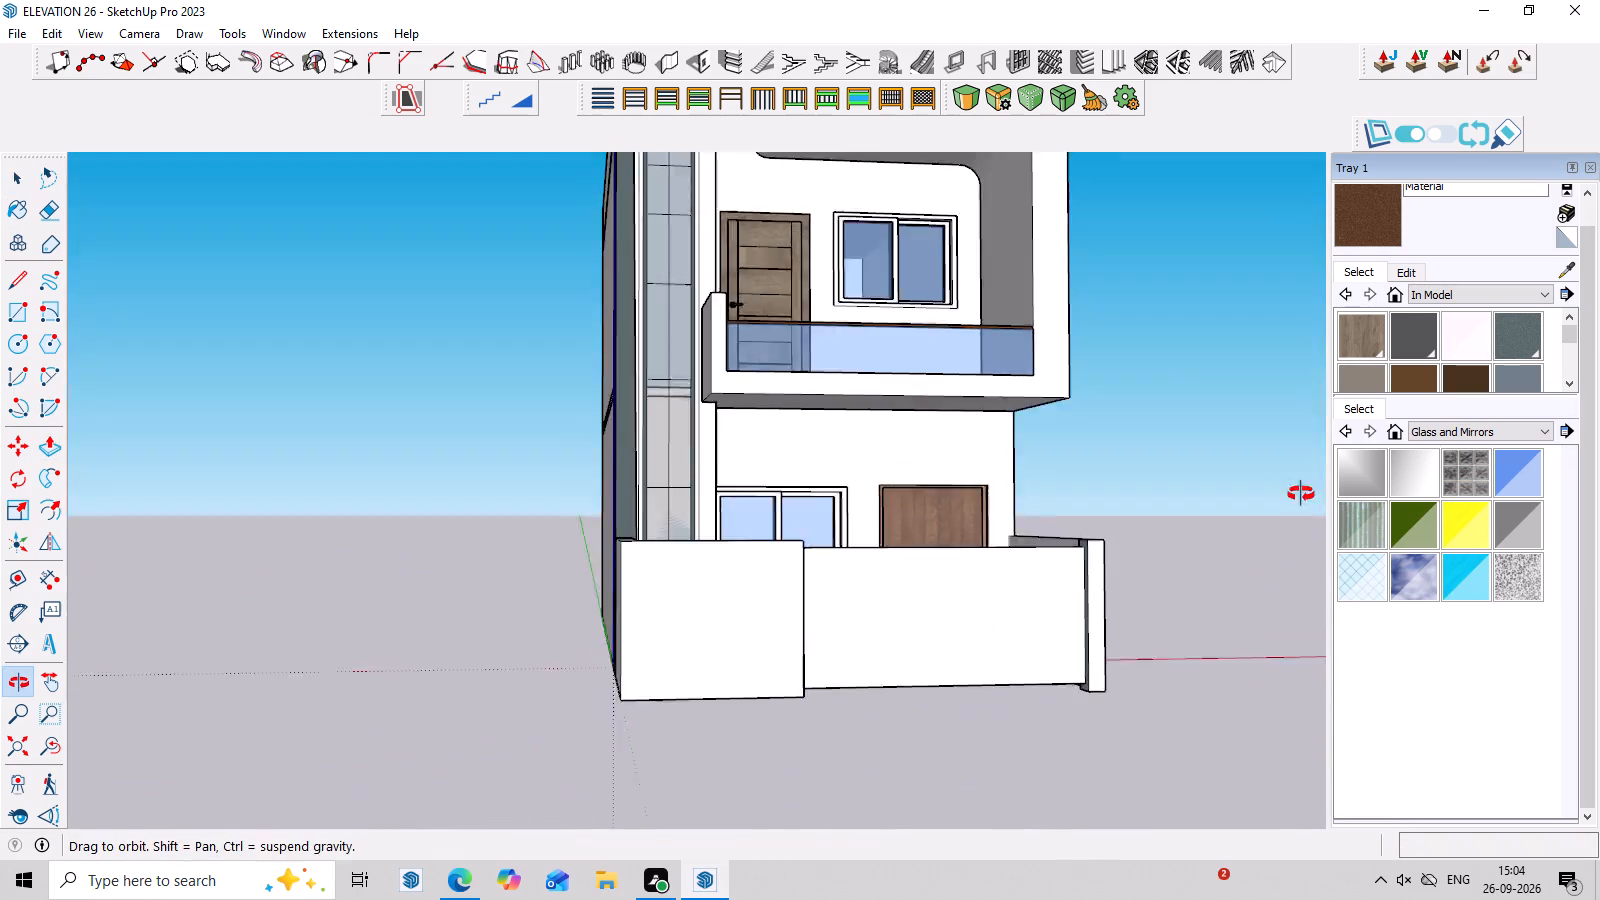
pyautogui.moveTo(1301, 494); pyautogui.dragTo(1304, 478, button='middle')
pyautogui.scroll(7, 1304, 453)
pyautogui.moveTo(1210, 511); pyautogui.dragTo(1152, 645, button='middle')
pyautogui.scroll(-12, 1148, 600)
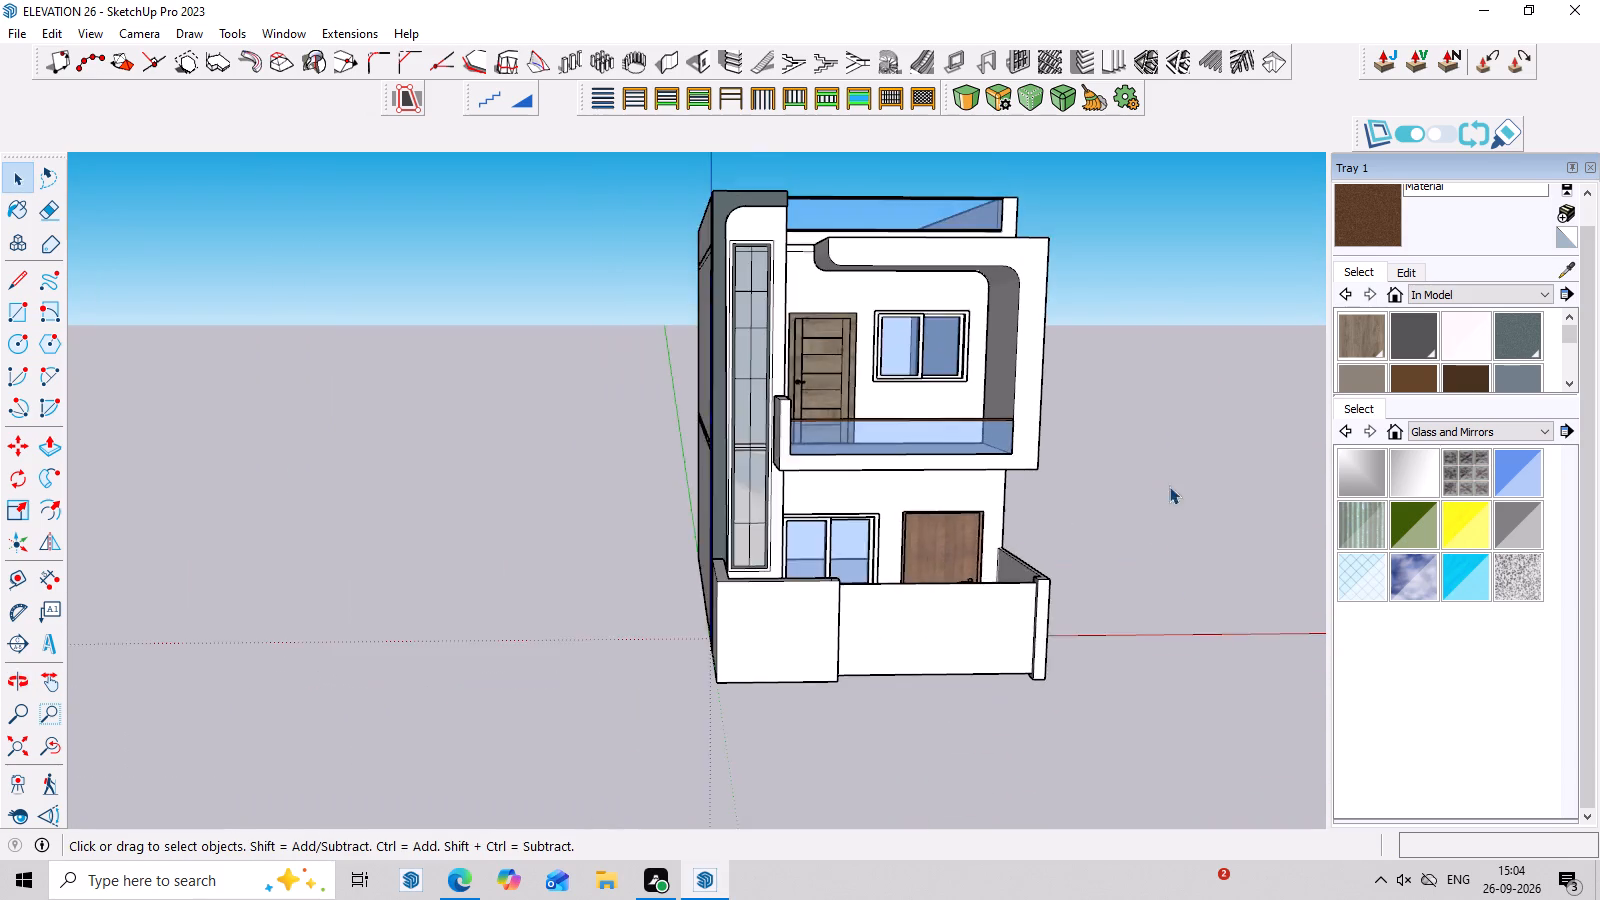
pyautogui.moveTo(1209, 641); pyautogui.dragTo(1176, 21, button='middle')
pyautogui.scroll(2, 1203, 438)
pyautogui.moveTo(1203, 438); pyautogui.dragTo(1169, 338, button='middle')
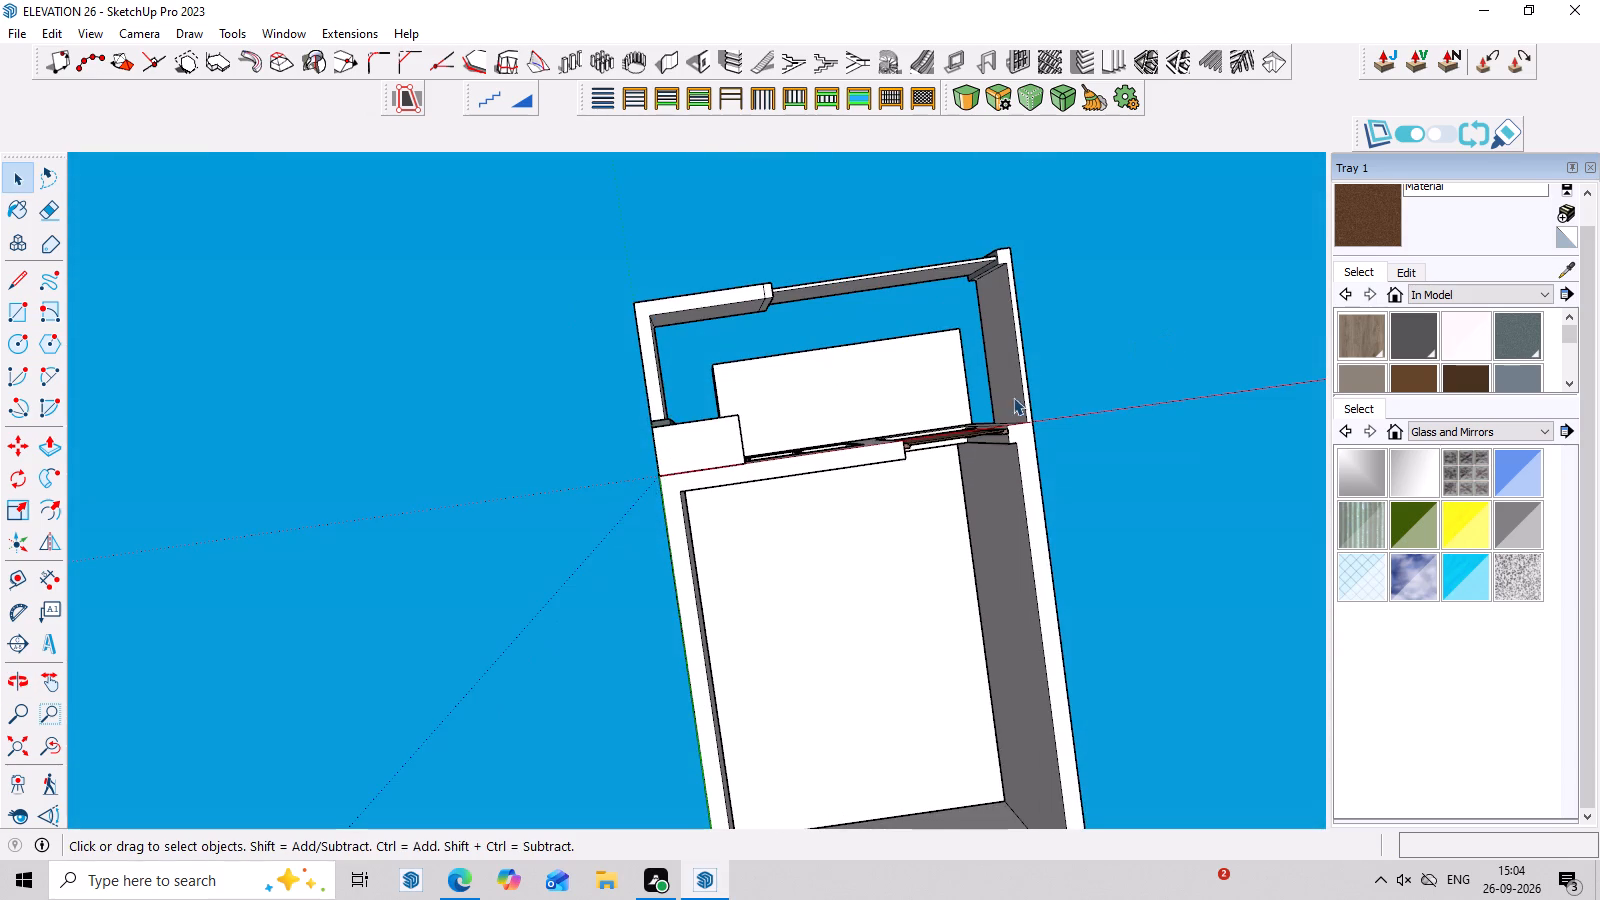
# From below the model, draw a rectangle covering the full footprint from the tower-side front boundary corner to the opposite rear house corner.
pyautogui.moveTo(1055, 403); pyautogui.dragTo(1158, 452, button='middle')
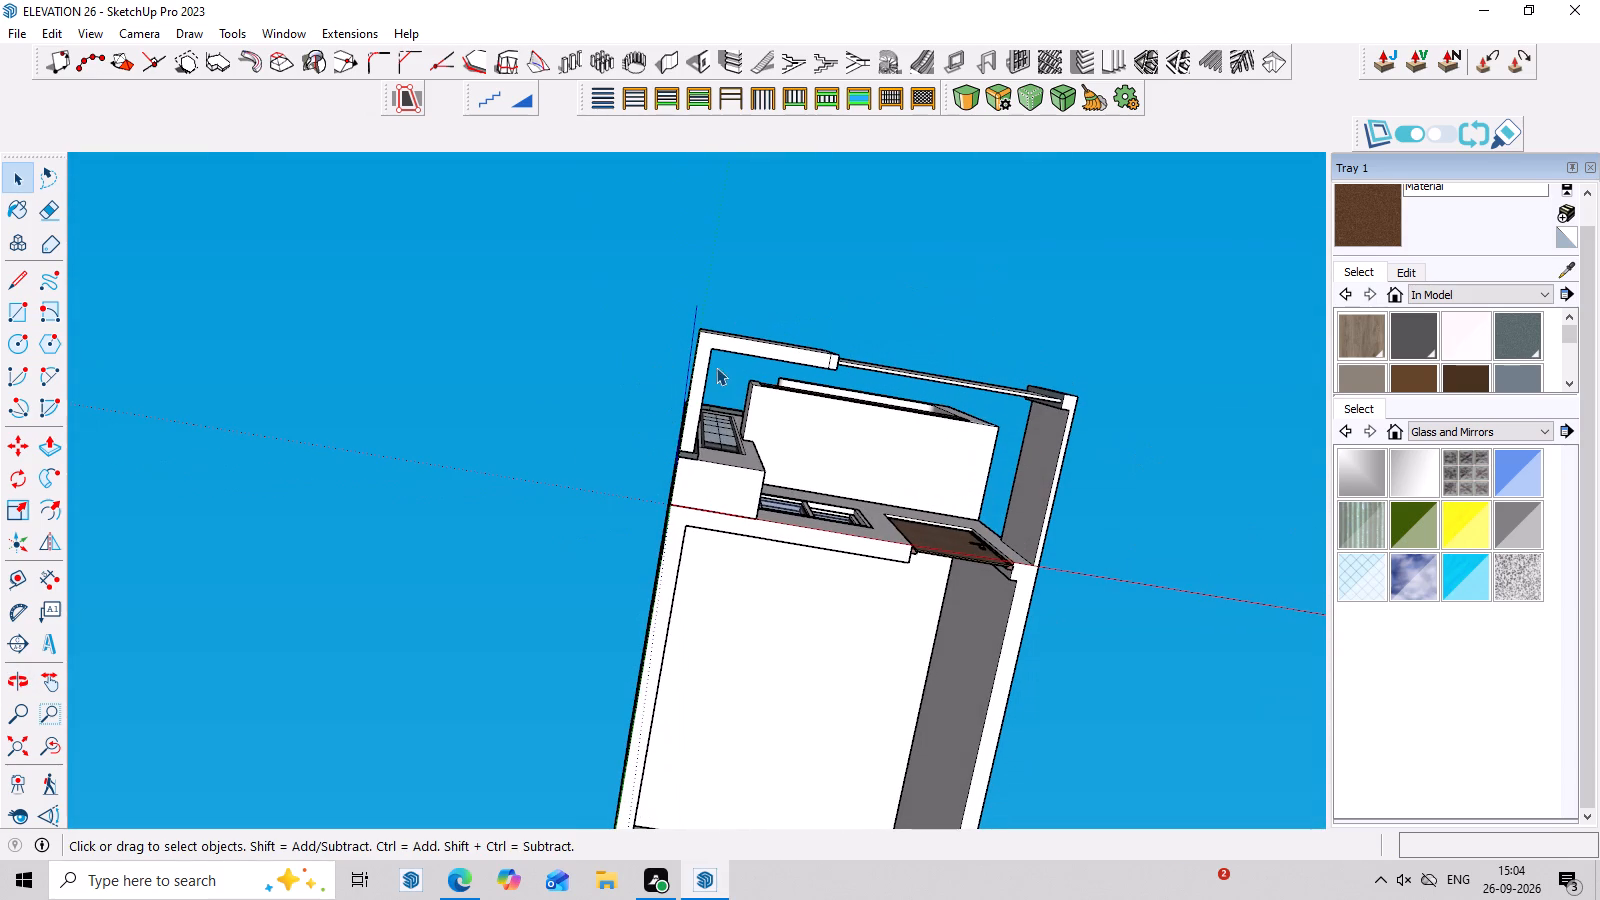
pyautogui.scroll(-7, 736, 442)
pyautogui.moveTo(910, 606); pyautogui.dragTo(910, 550, button='middle')
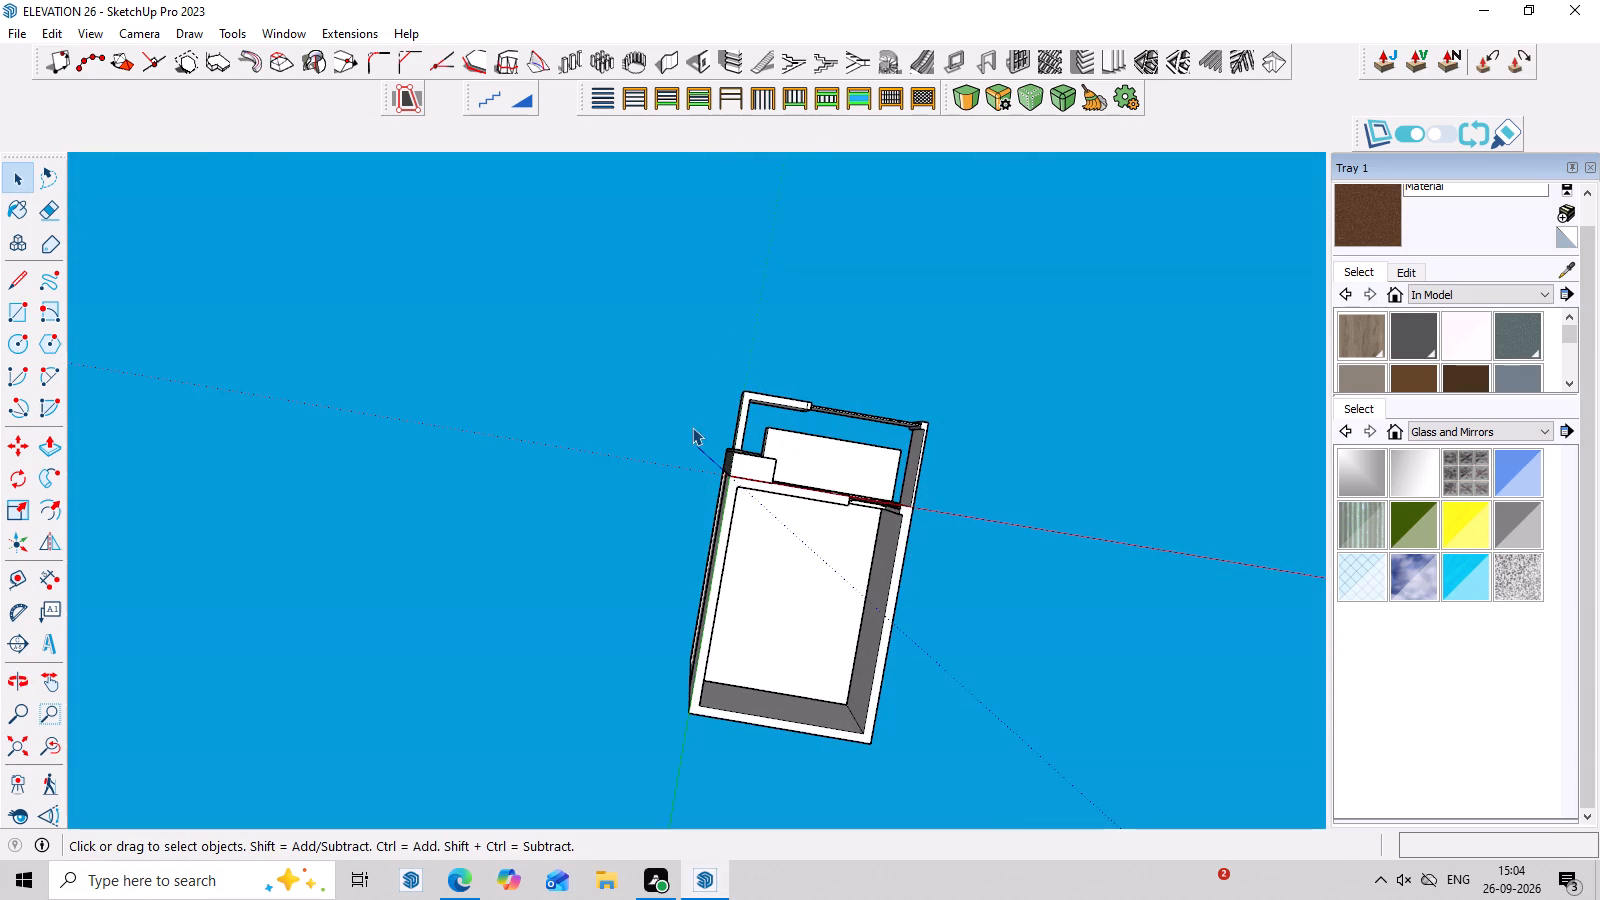
pyautogui.press('r')
pyautogui.click(747, 391)
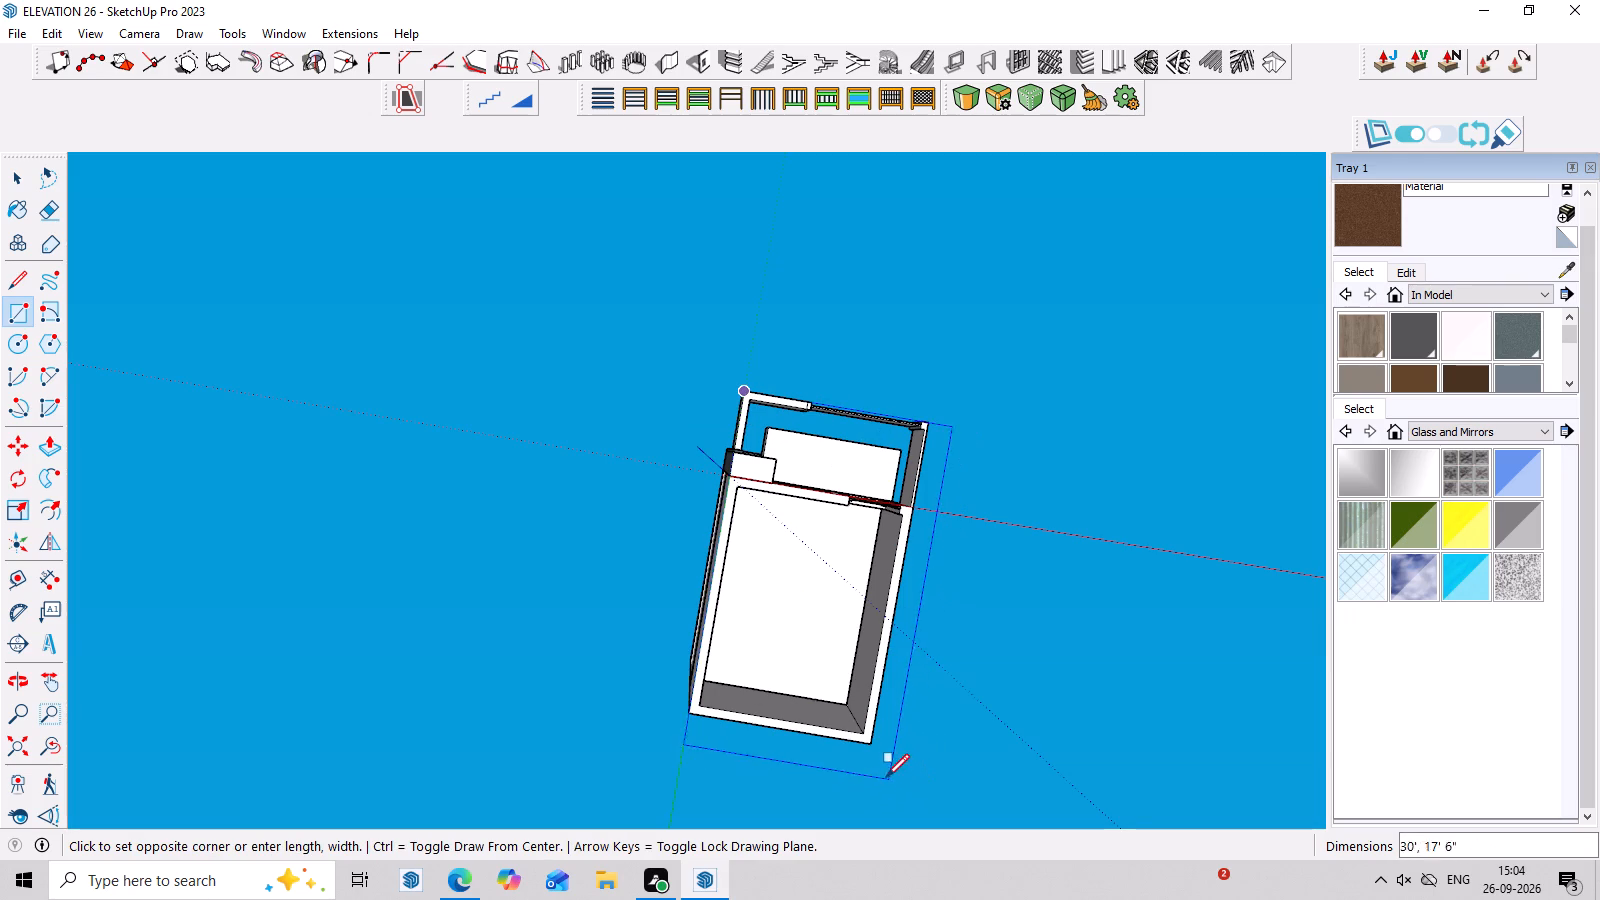
pyautogui.click(871, 744)
# Examine the gate panel, the base strip beneath it and the boundary walls from the front, above and below.
pyautogui.scroll(-3, 950, 509)
pyautogui.moveTo(1002, 374); pyautogui.dragTo(825, 899, button='middle')
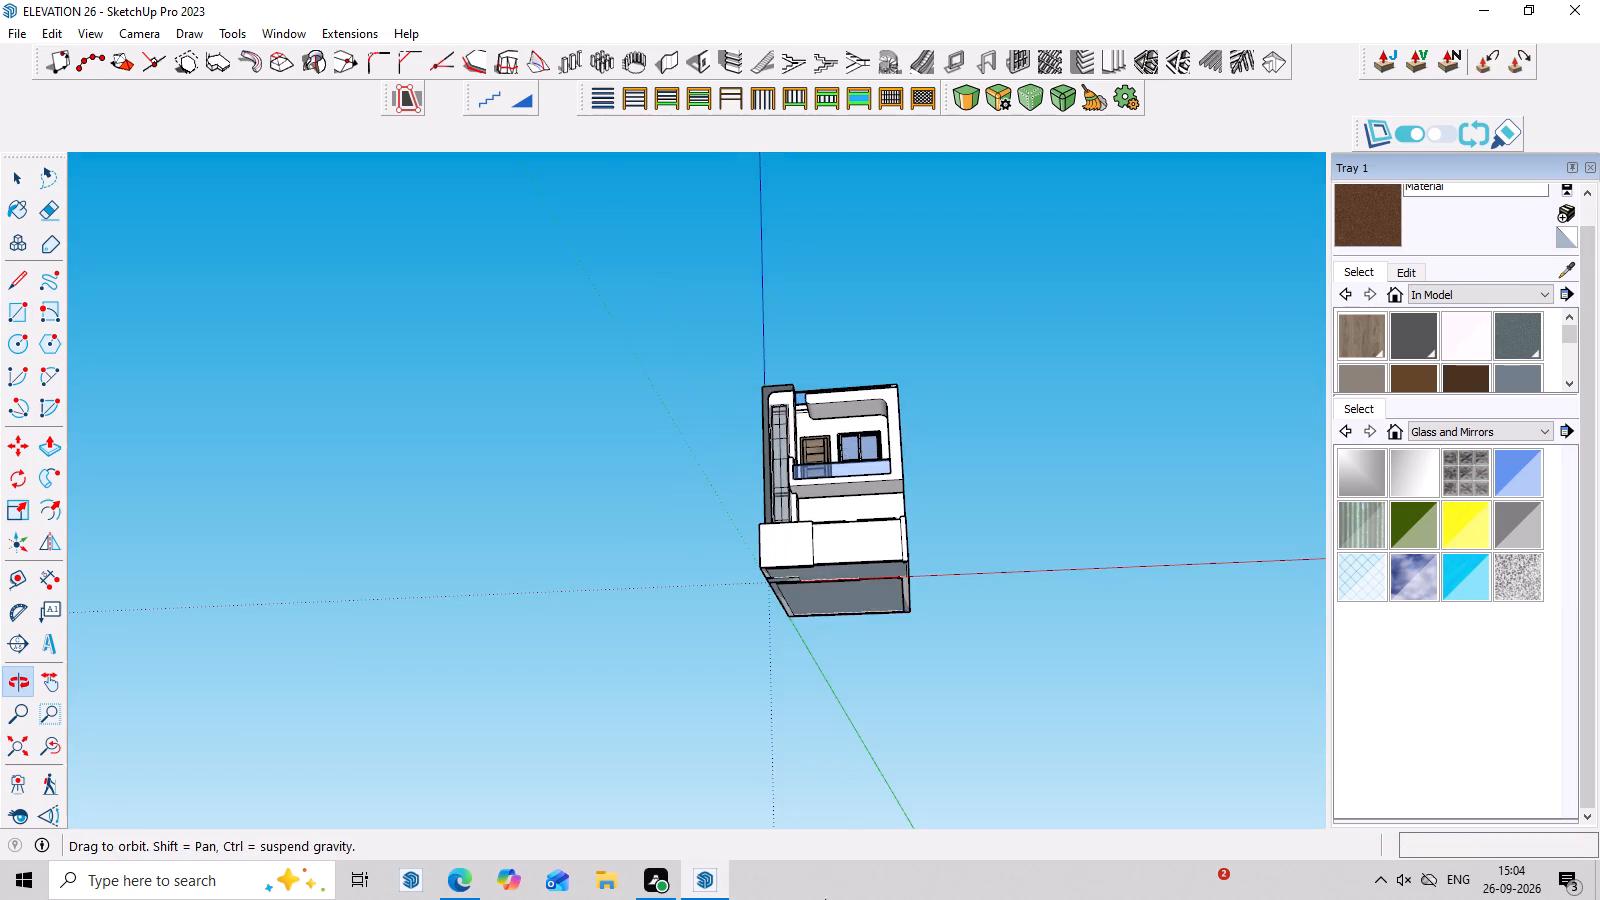
pyautogui.moveTo(930, 401); pyautogui.dragTo(911, 747, button='middle')
pyautogui.scroll(7, 954, 560)
pyautogui.moveTo(965, 503); pyautogui.dragTo(971, 639, button='middle')
pyautogui.scroll(11, 727, 696)
pyautogui.moveTo(740, 647); pyautogui.dragTo(842, 791, button='middle')
pyautogui.scroll(7, 948, 674)
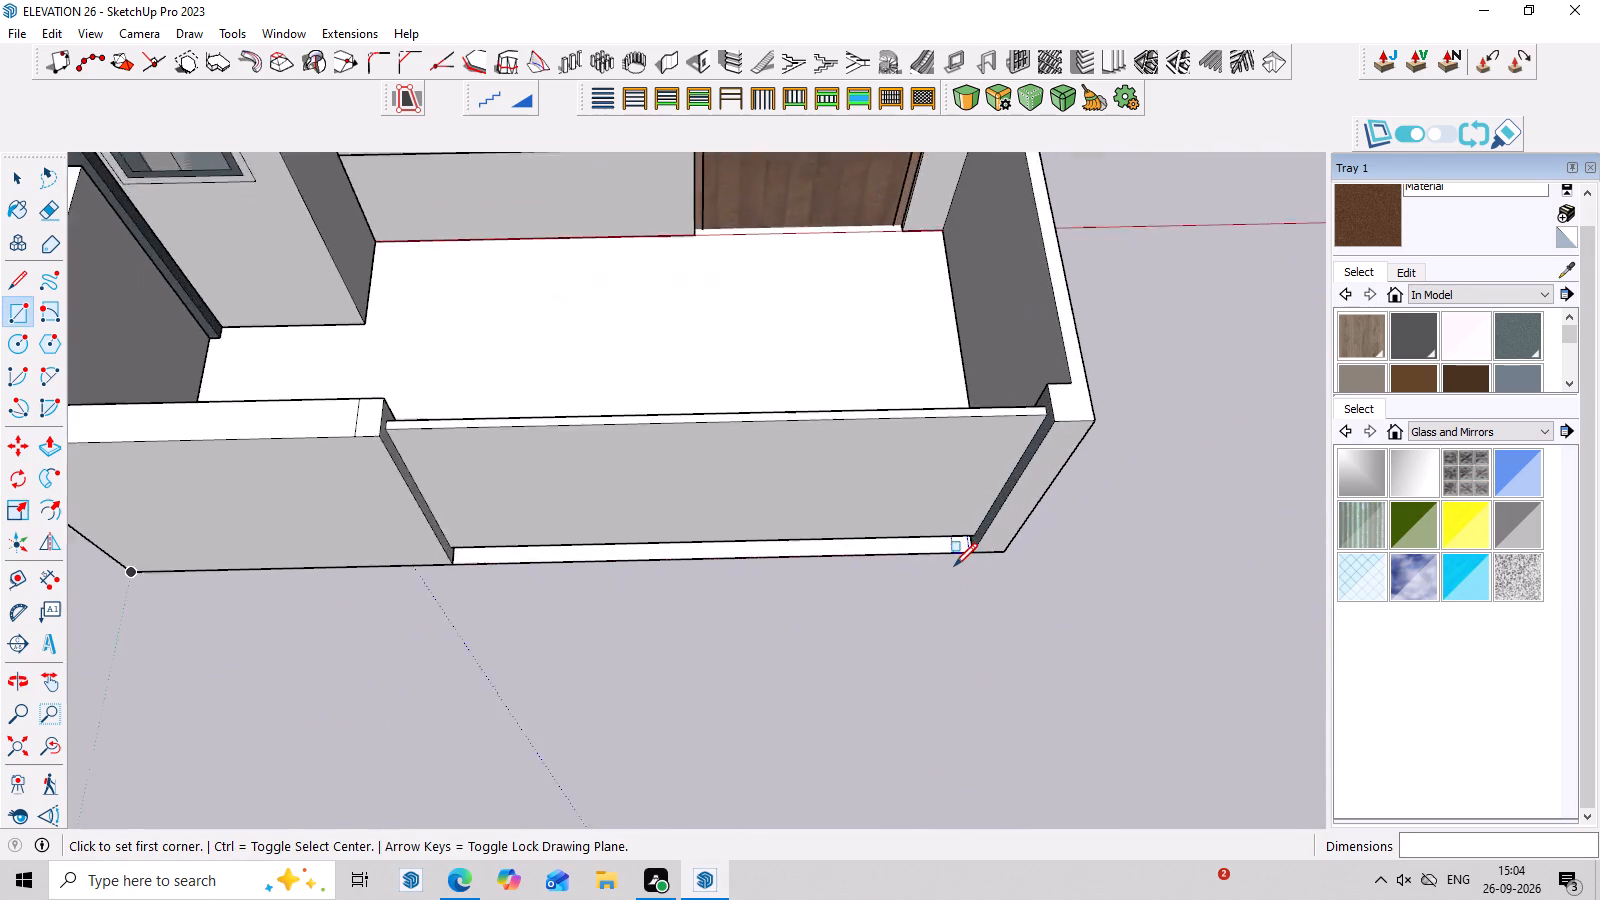
pyautogui.scroll(10, 954, 566)
pyautogui.moveTo(974, 623); pyautogui.dragTo(1045, 448, button='middle')
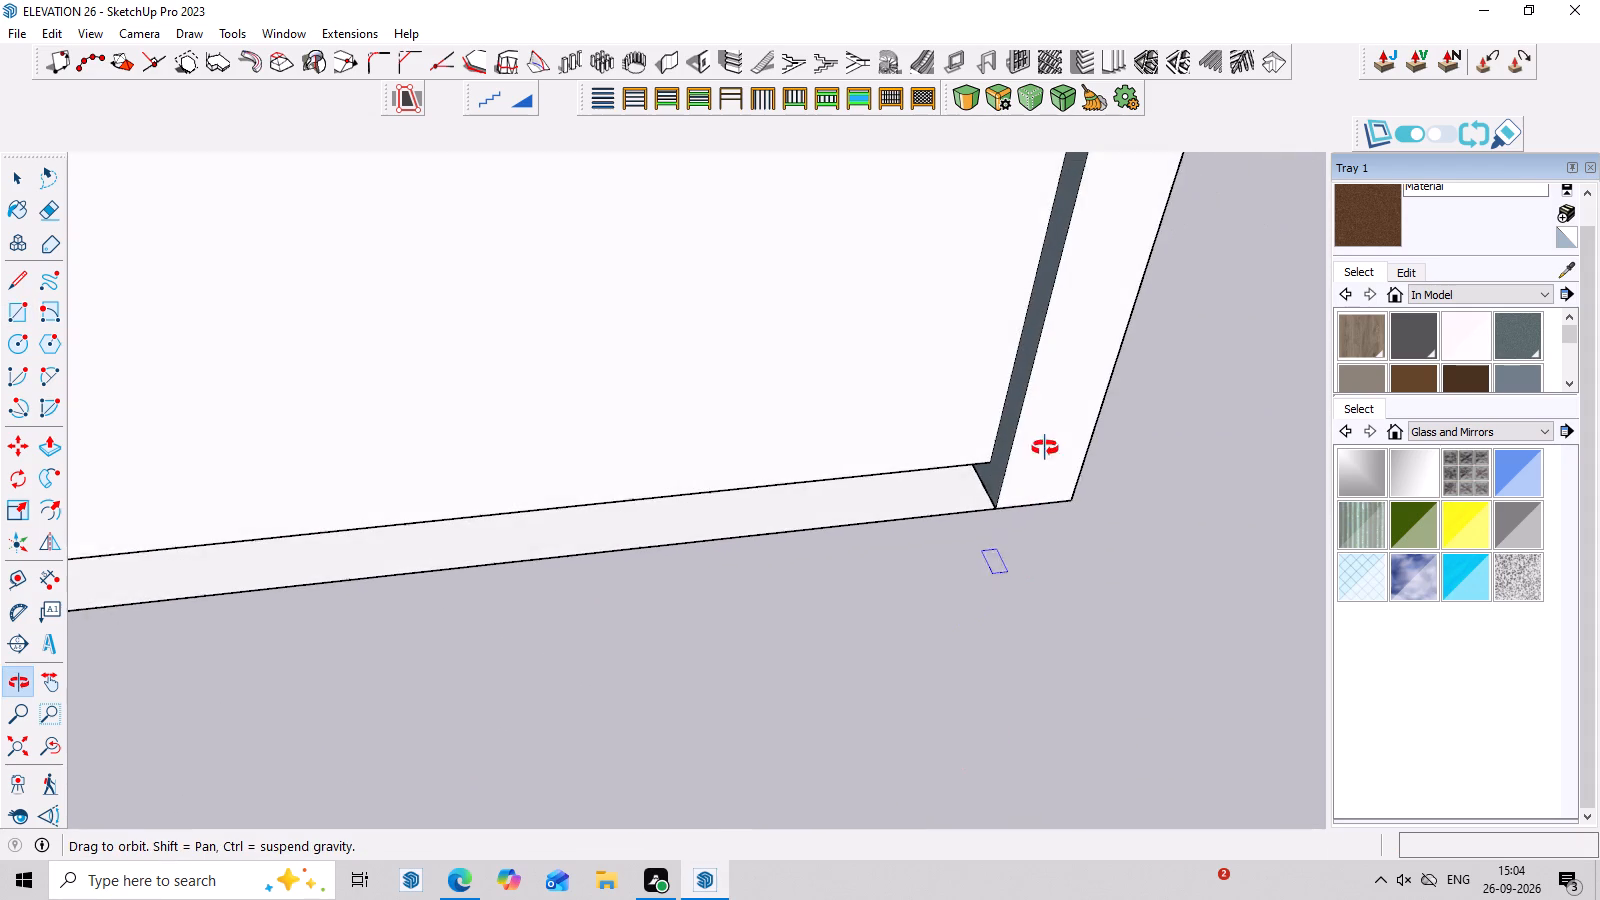
pyautogui.moveTo(1045, 448); pyautogui.dragTo(1045, 447, button='middle')
pyautogui.scroll(-14, 1045, 446)
pyautogui.moveTo(1220, 525); pyautogui.dragTo(1135, 420, button='middle')
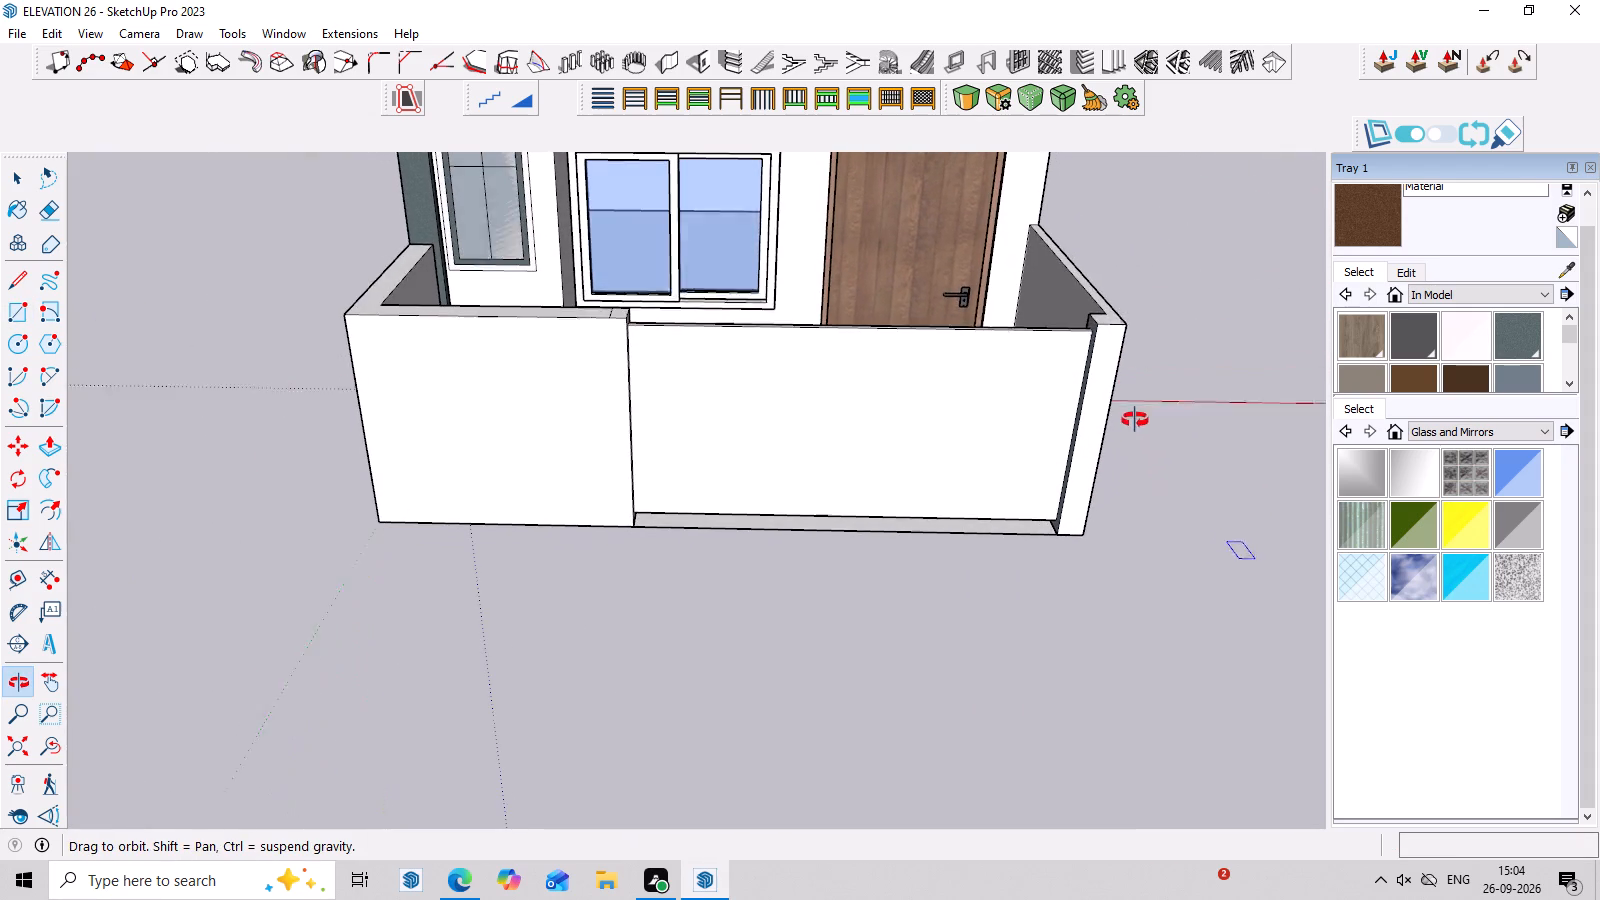
pyautogui.moveTo(1135, 420); pyautogui.dragTo(1135, 417, button='middle')
pyautogui.press('Escape')
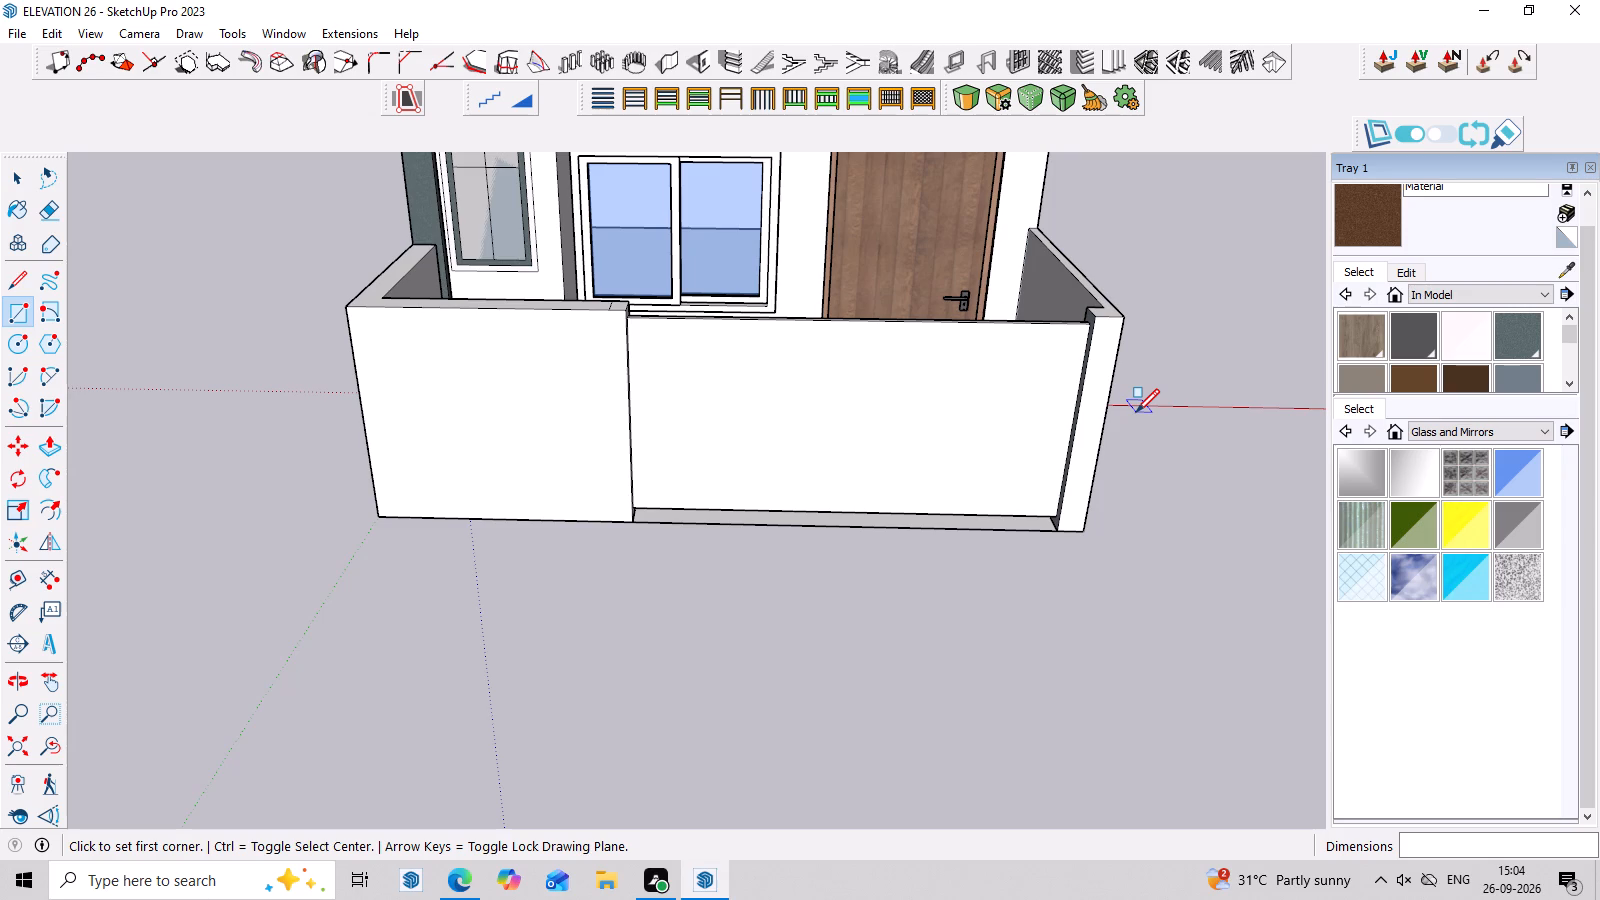
pyautogui.moveTo(1082, 566); pyautogui.dragTo(1205, 310, button='middle')
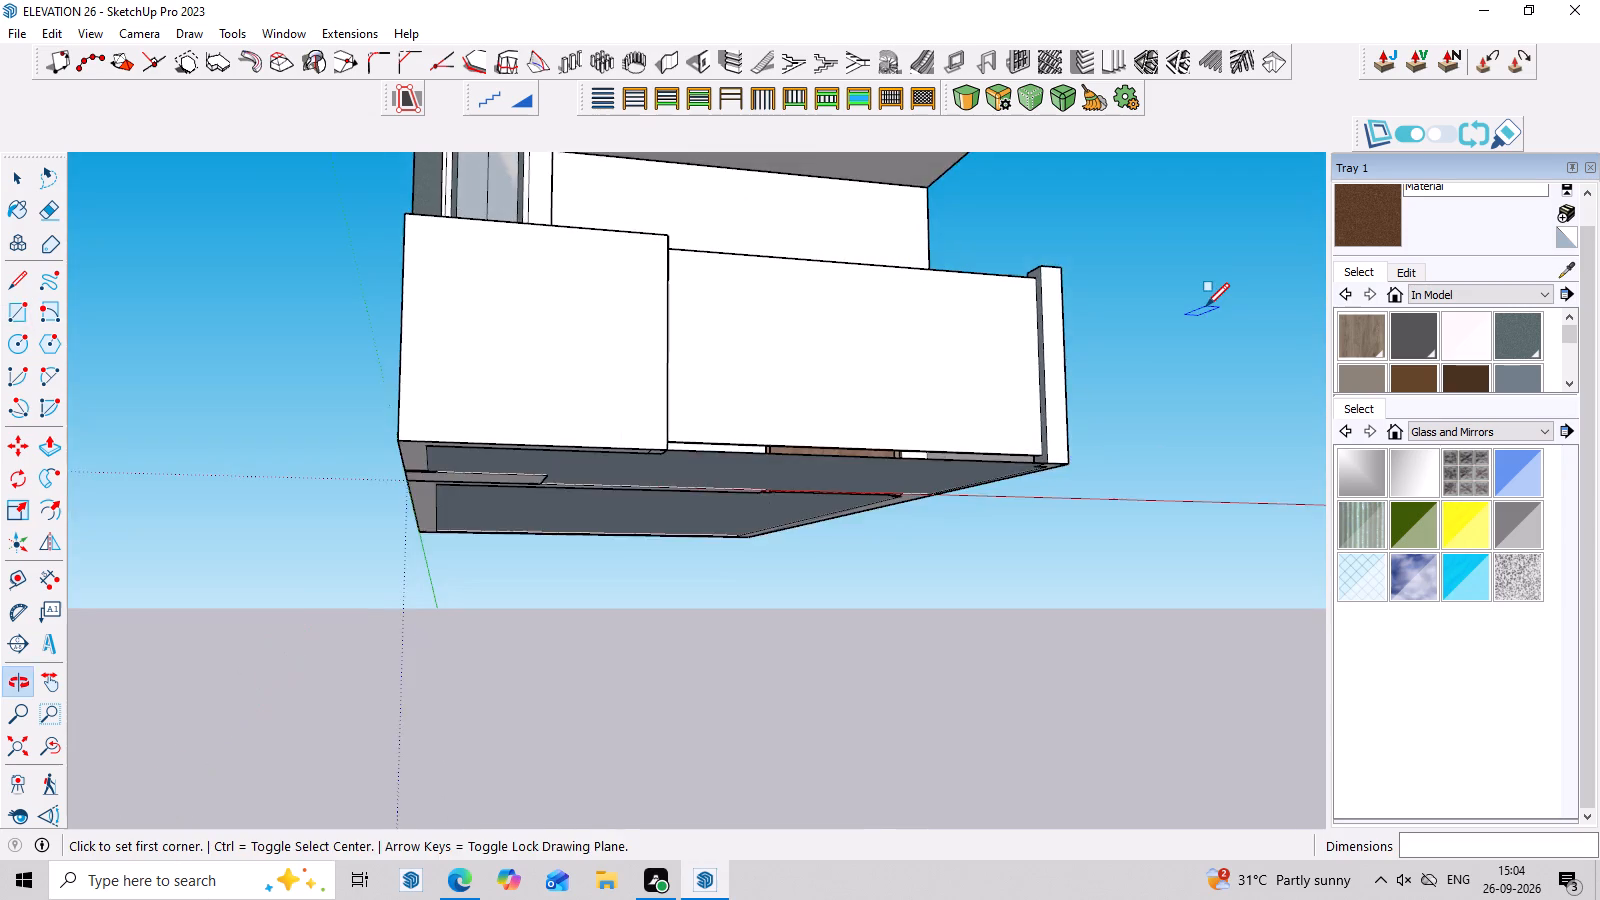
pyautogui.scroll(3, 1206, 306)
pyautogui.moveTo(1200, 341); pyautogui.dragTo(1164, 457, button='middle')
pyautogui.moveTo(1163, 457); pyautogui.dragTo(858, 835, button='middle')
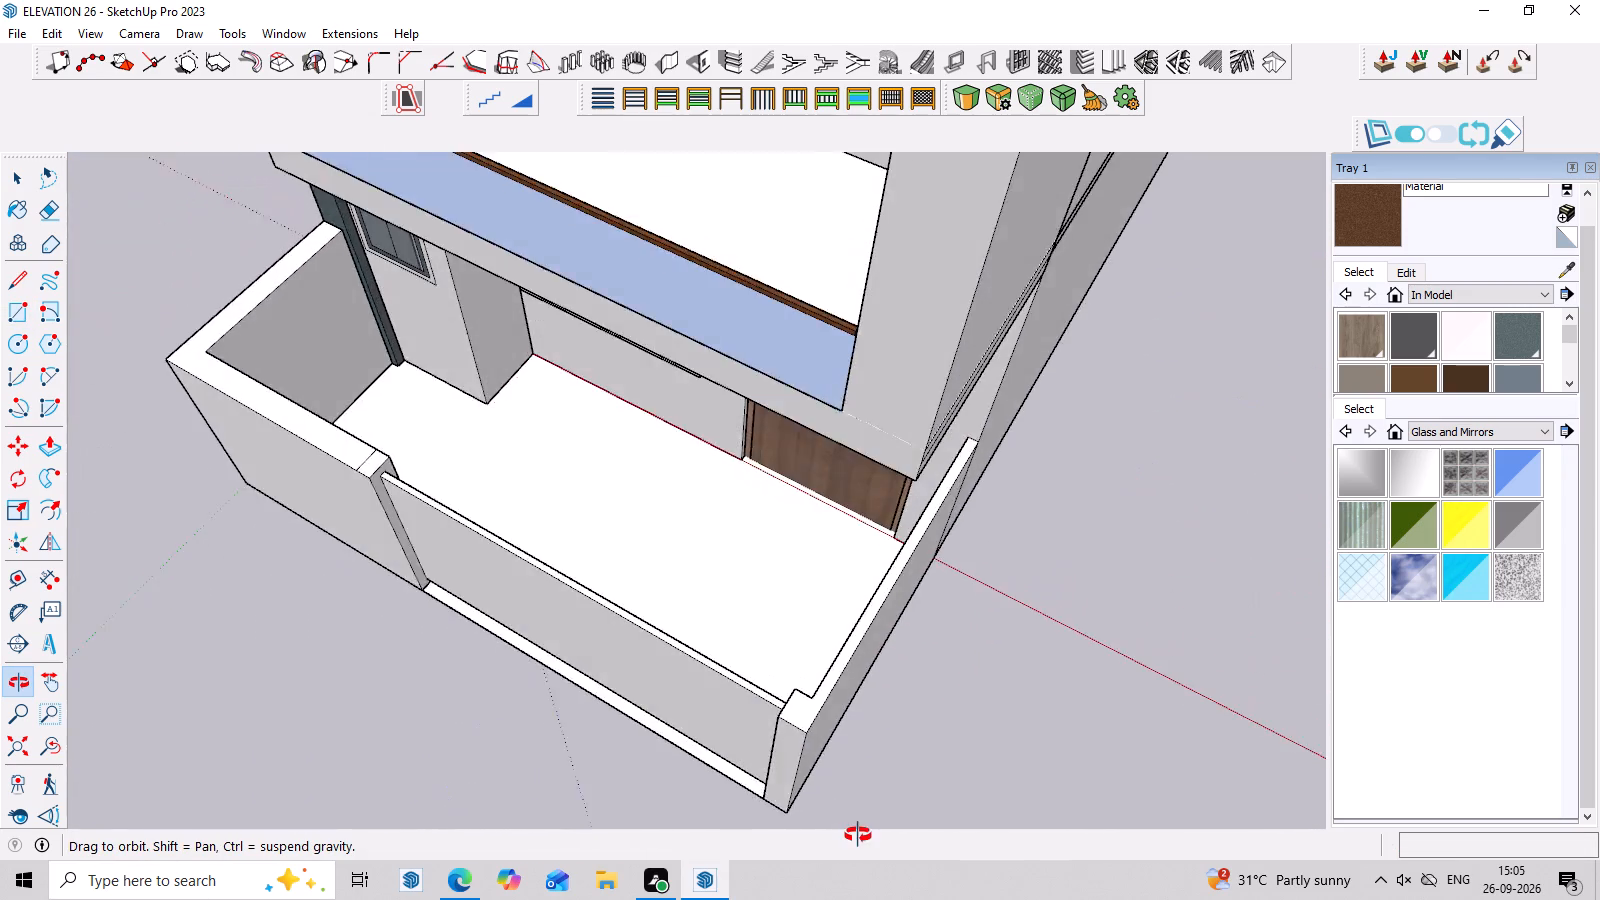
pyautogui.moveTo(858, 835); pyautogui.dragTo(1052, 445, button='middle')
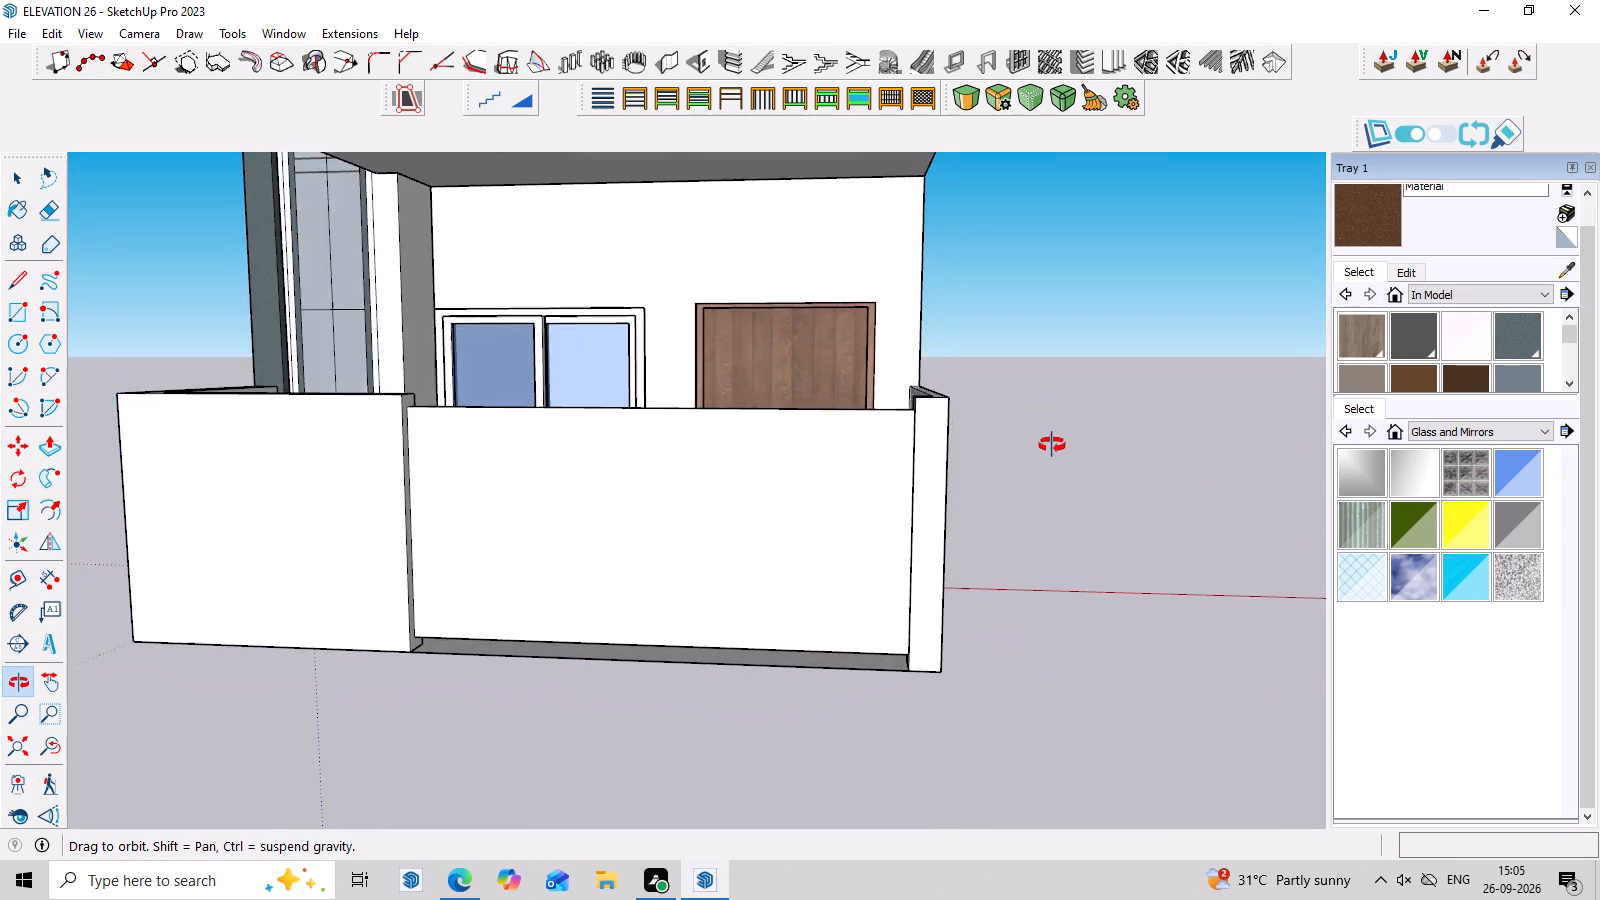
# Push/Pull the rectangular base face under the house and boundary wall by 1" to form a thin floor slab.
pyautogui.moveTo(1052, 445); pyautogui.dragTo(1069, 108, button='middle')
pyautogui.moveTo(1069, 108); pyautogui.dragTo(1079, 413, button='middle')
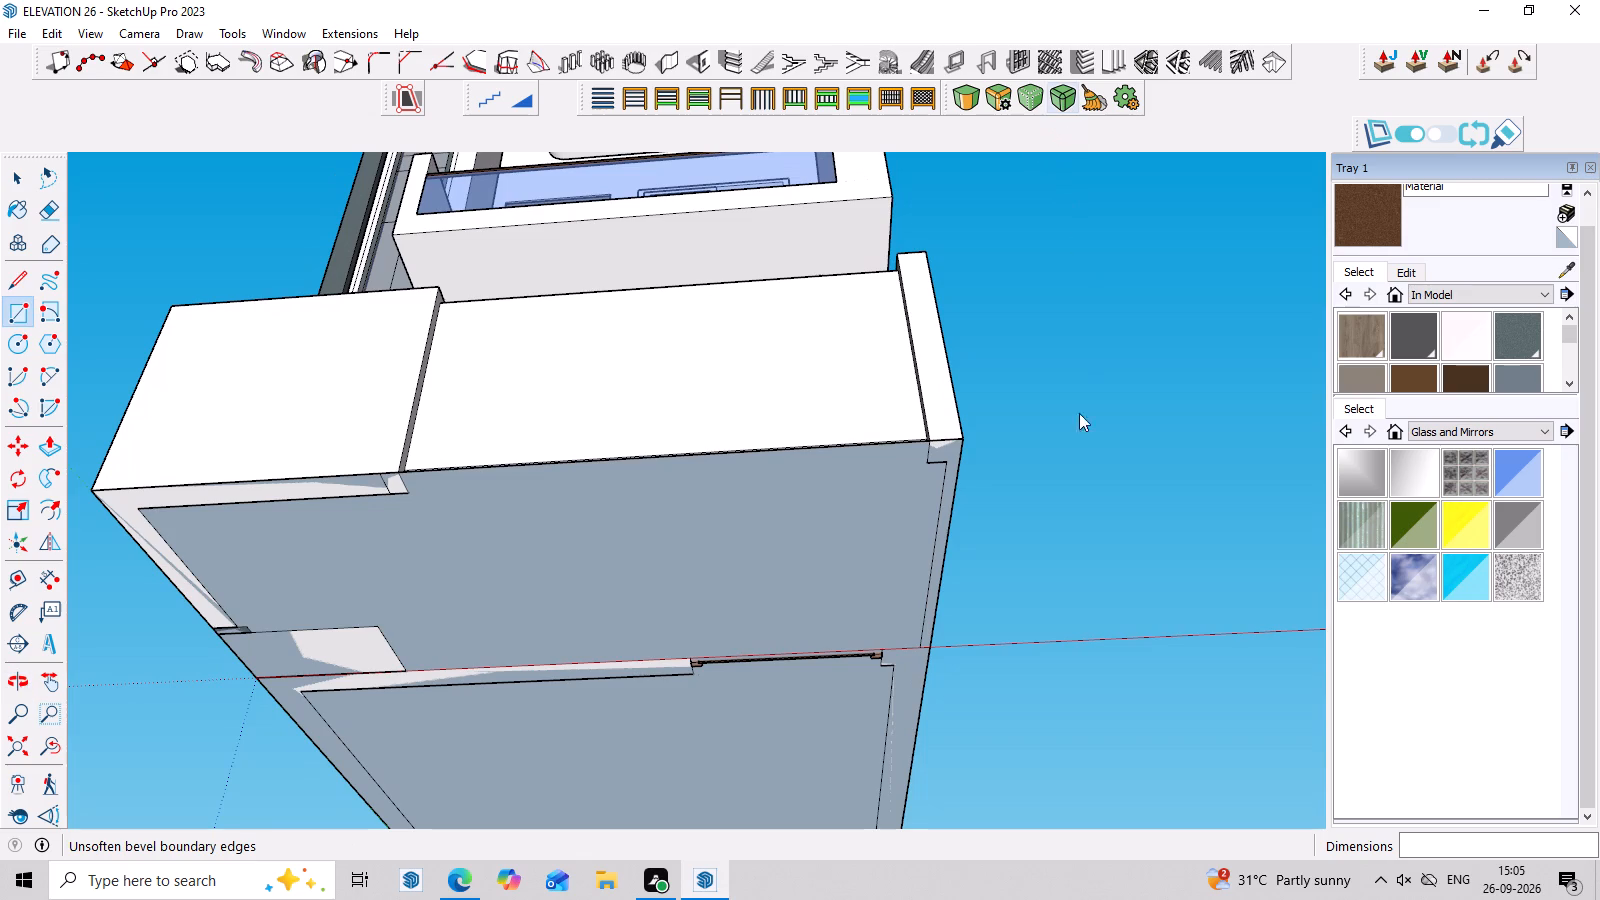
pyautogui.moveTo(1079, 413); pyautogui.dragTo(1079, 467, button='middle')
pyautogui.scroll(-2, 978, 423)
pyautogui.press('space')
pyautogui.click(828, 476)
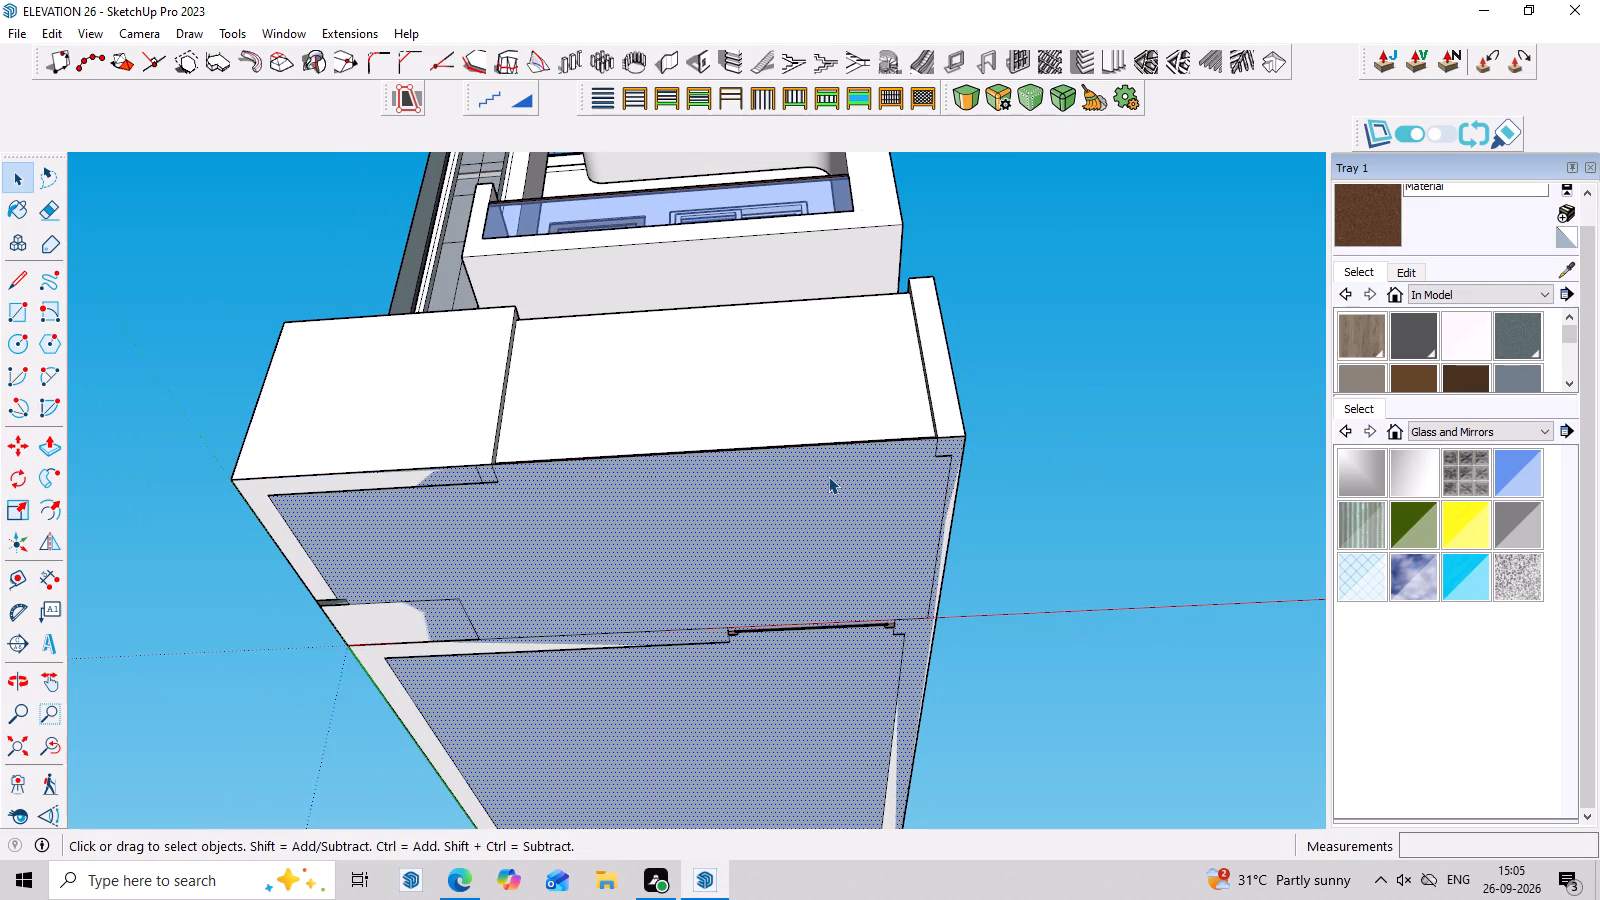
pyautogui.press('p')
pyautogui.click(828, 476)
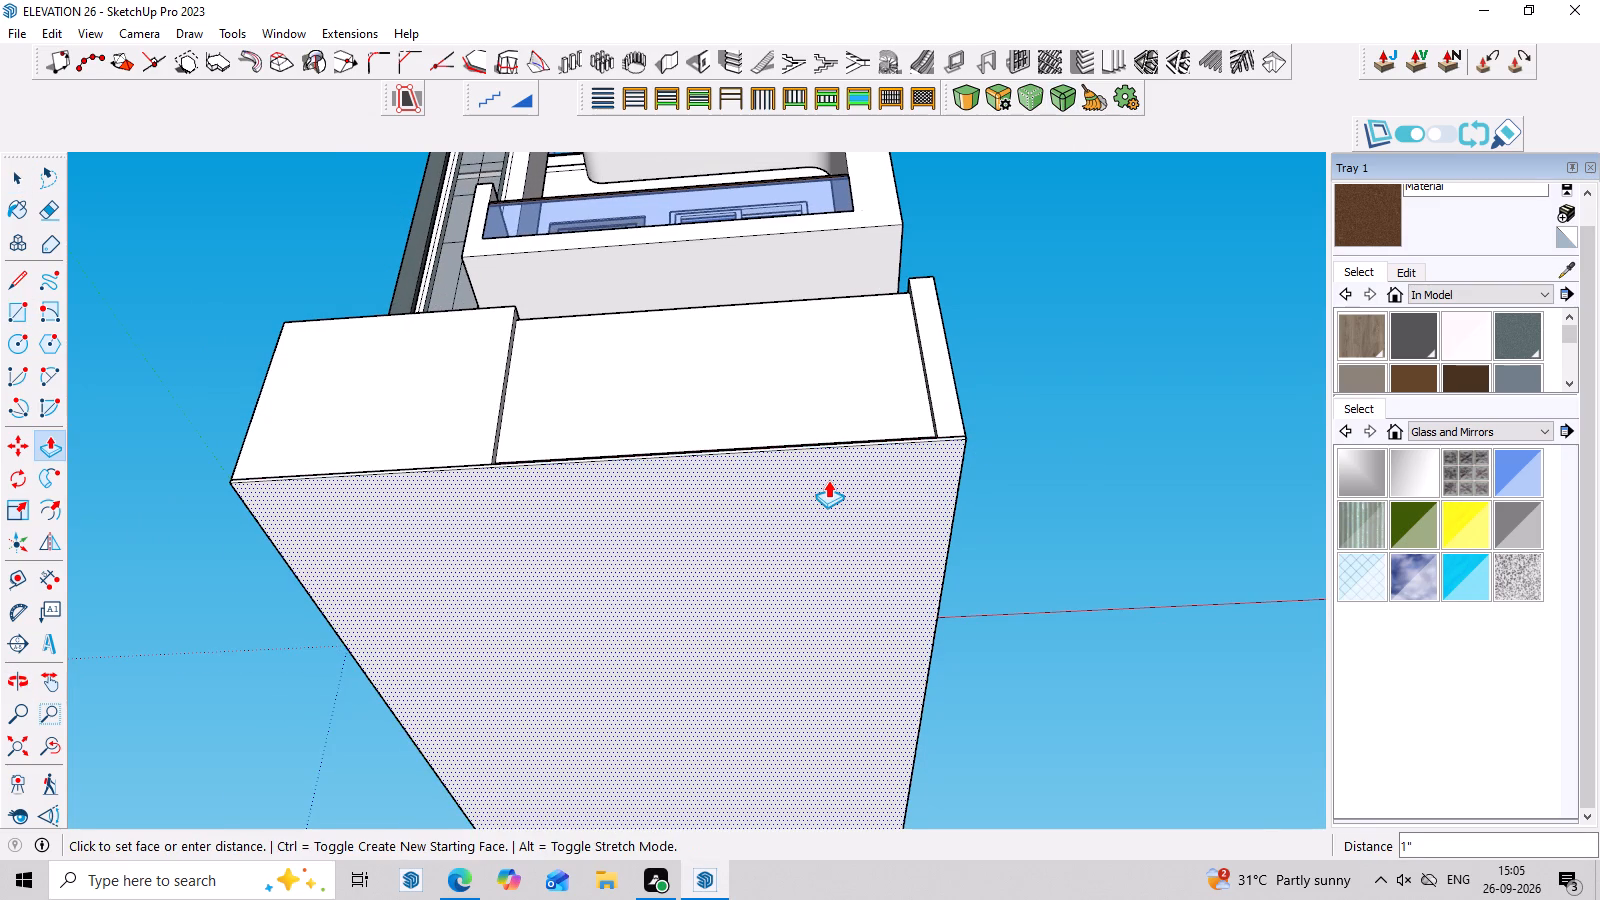
pyautogui.press('1')
pyautogui.press('Return')
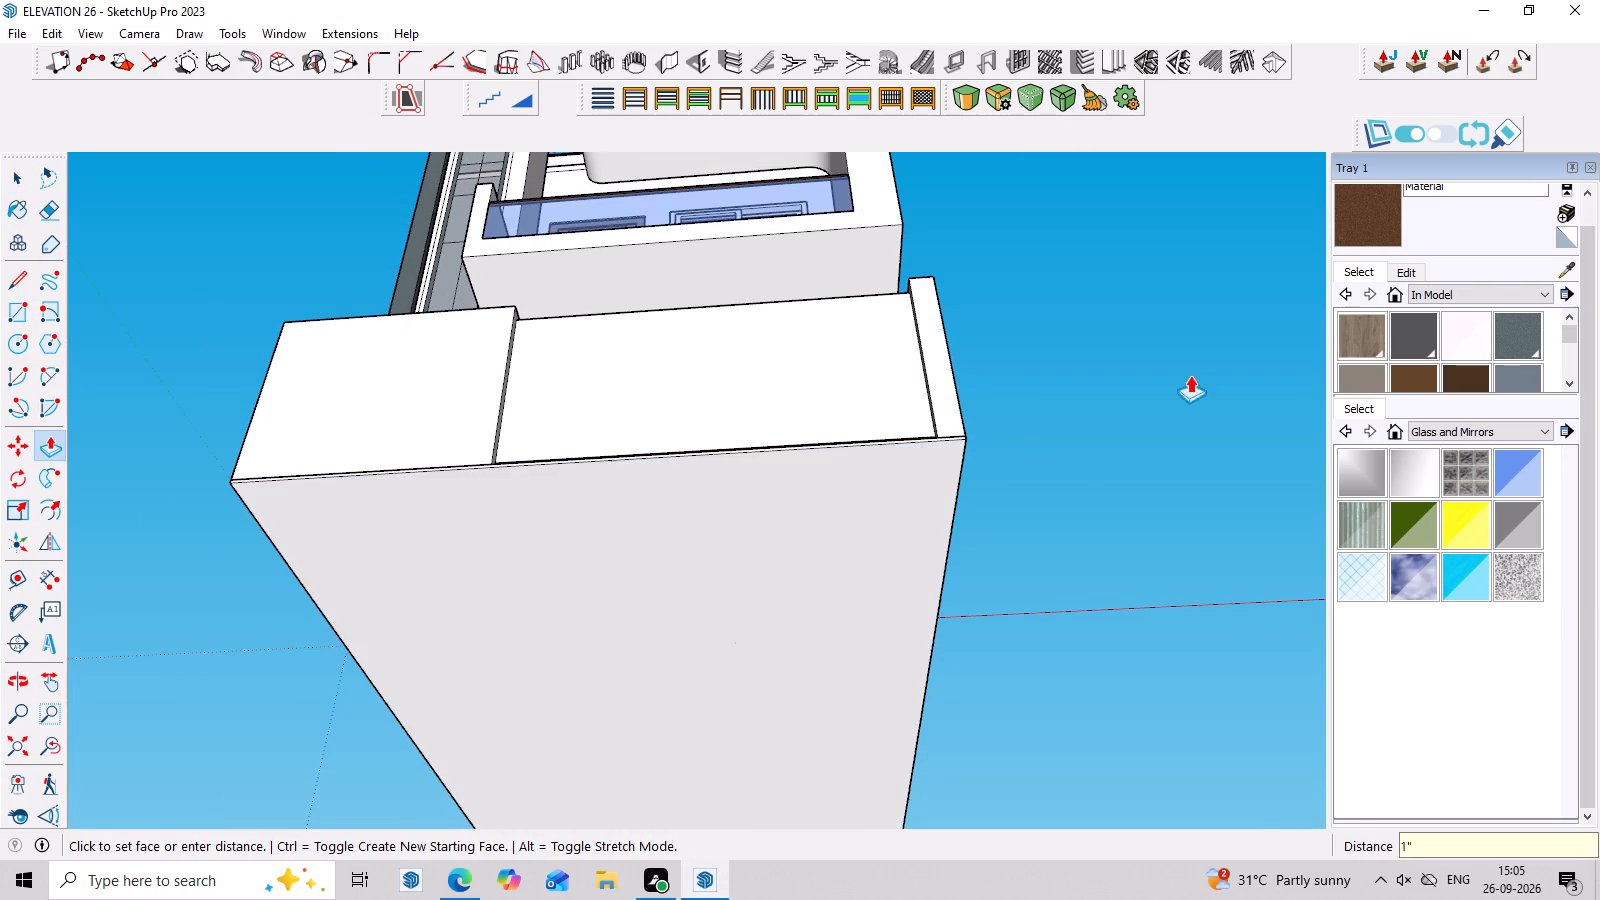
pyautogui.moveTo(1191, 375); pyautogui.dragTo(1185, 580, button='middle')
pyautogui.scroll(-3, 1130, 454)
pyautogui.moveTo(1130, 447); pyautogui.dragTo(1104, 613, button='middle')
pyautogui.scroll(3, 1103, 614)
pyautogui.scroll(-8, 1103, 614)
pyautogui.moveTo(1108, 597); pyautogui.dragTo(1104, 711, button='middle')
pyautogui.press('space')
pyautogui.click(1094, 607)
# Examine the front boundary wall, gate panel and ground floor facade from above and at eye level.
pyautogui.scroll(3, 1096, 607)
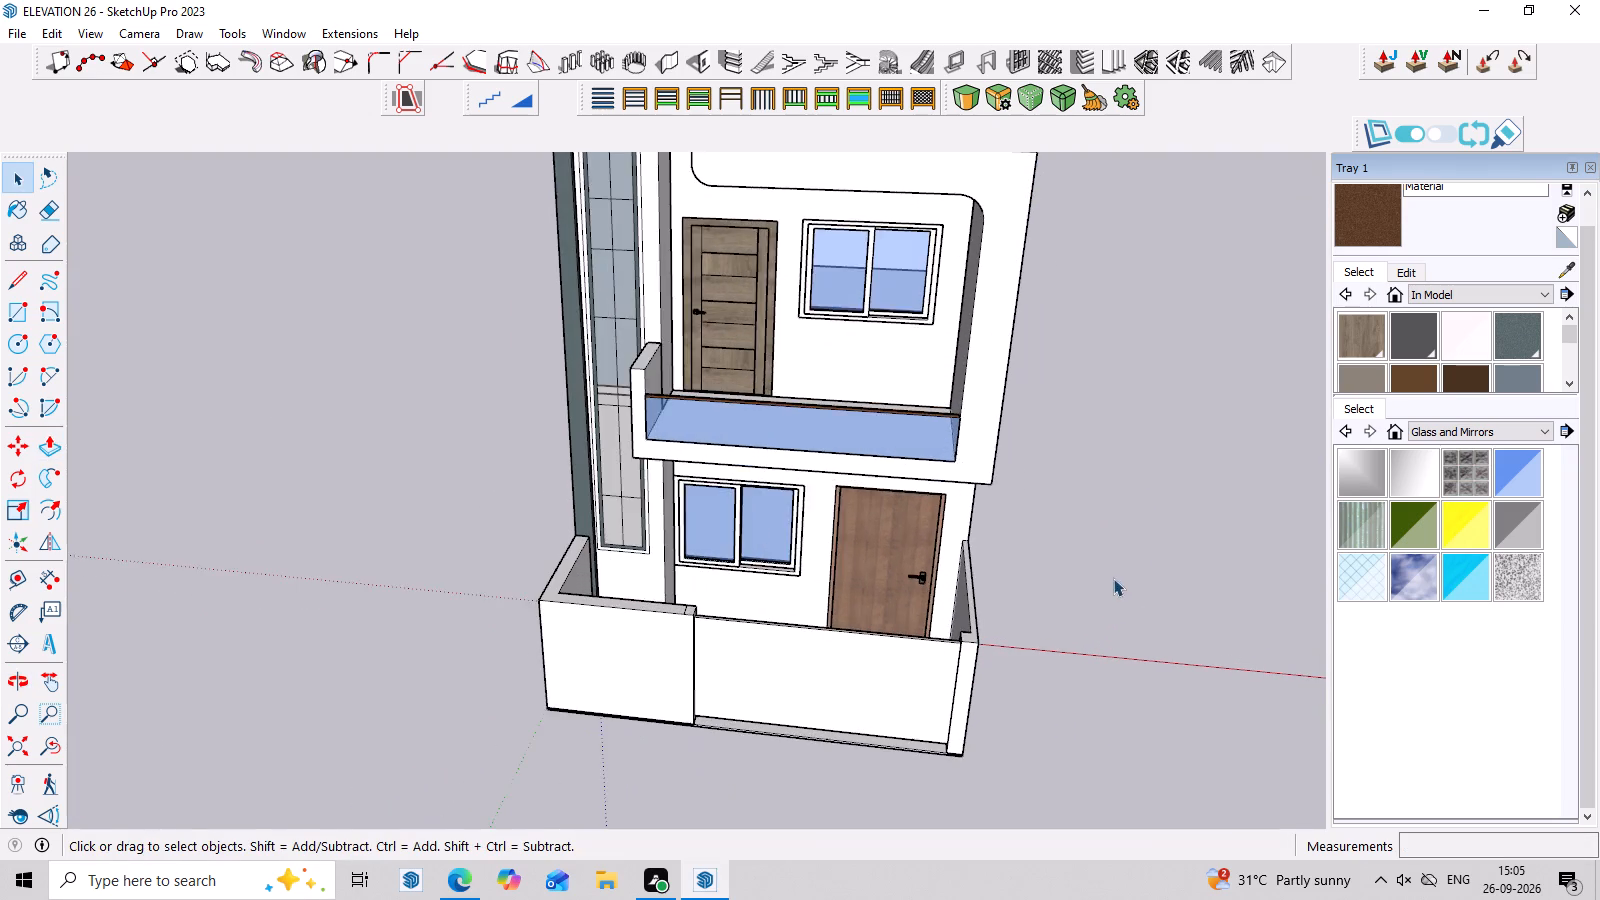
pyautogui.scroll(3, 1113, 578)
pyautogui.moveTo(1107, 611); pyautogui.dragTo(1118, 564, button='middle')
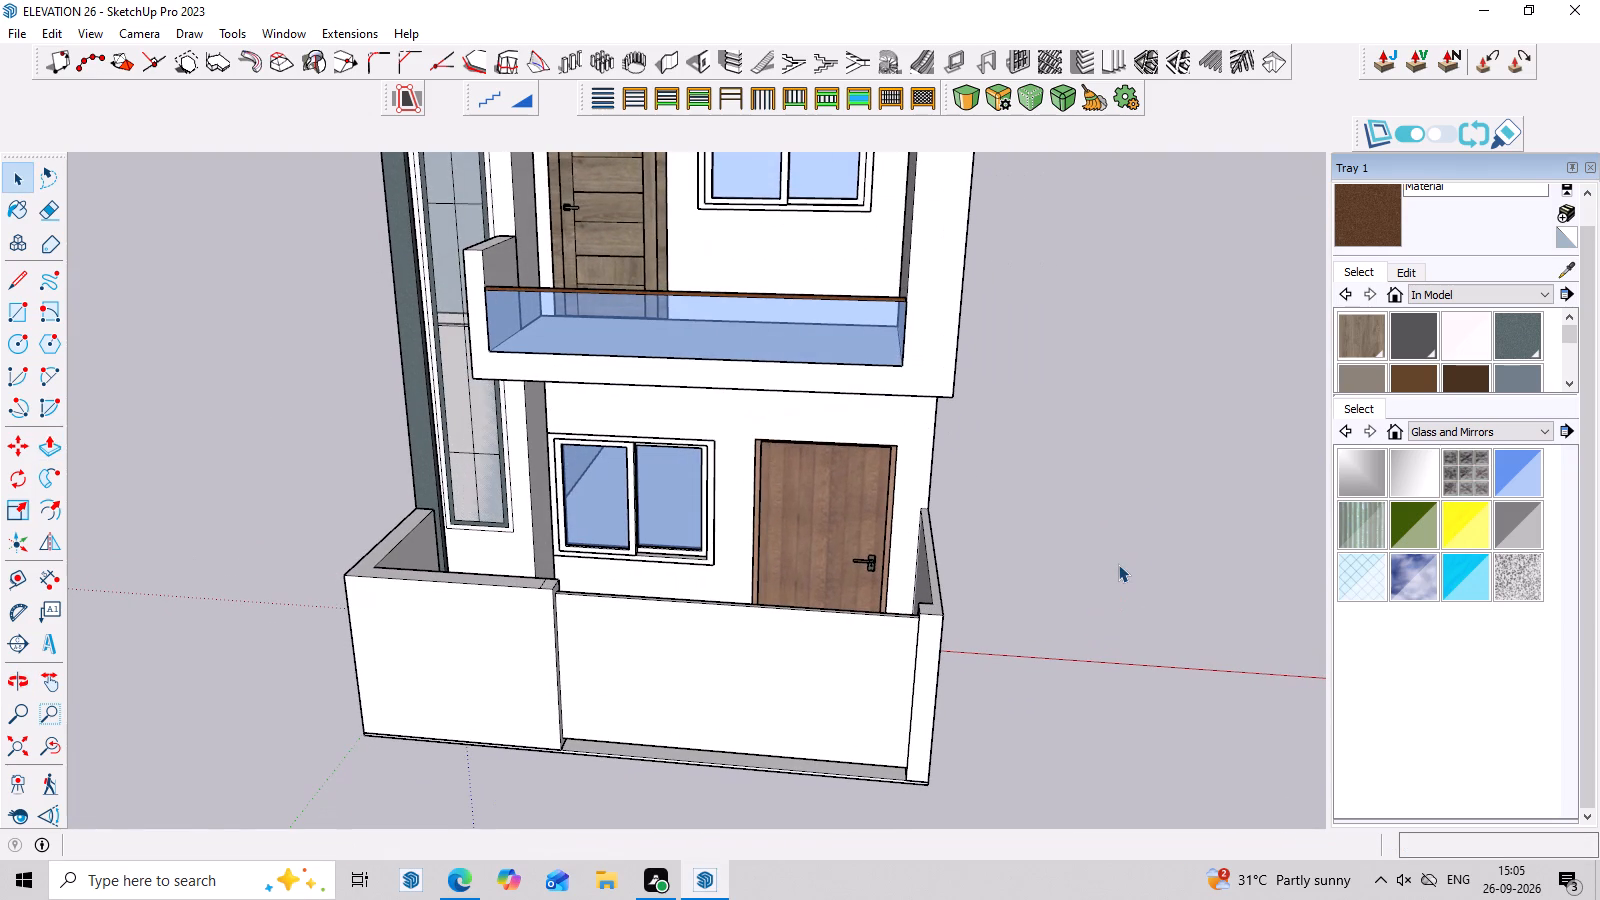
pyautogui.middleClick(1118, 564)
pyautogui.scroll(4, 578, 704)
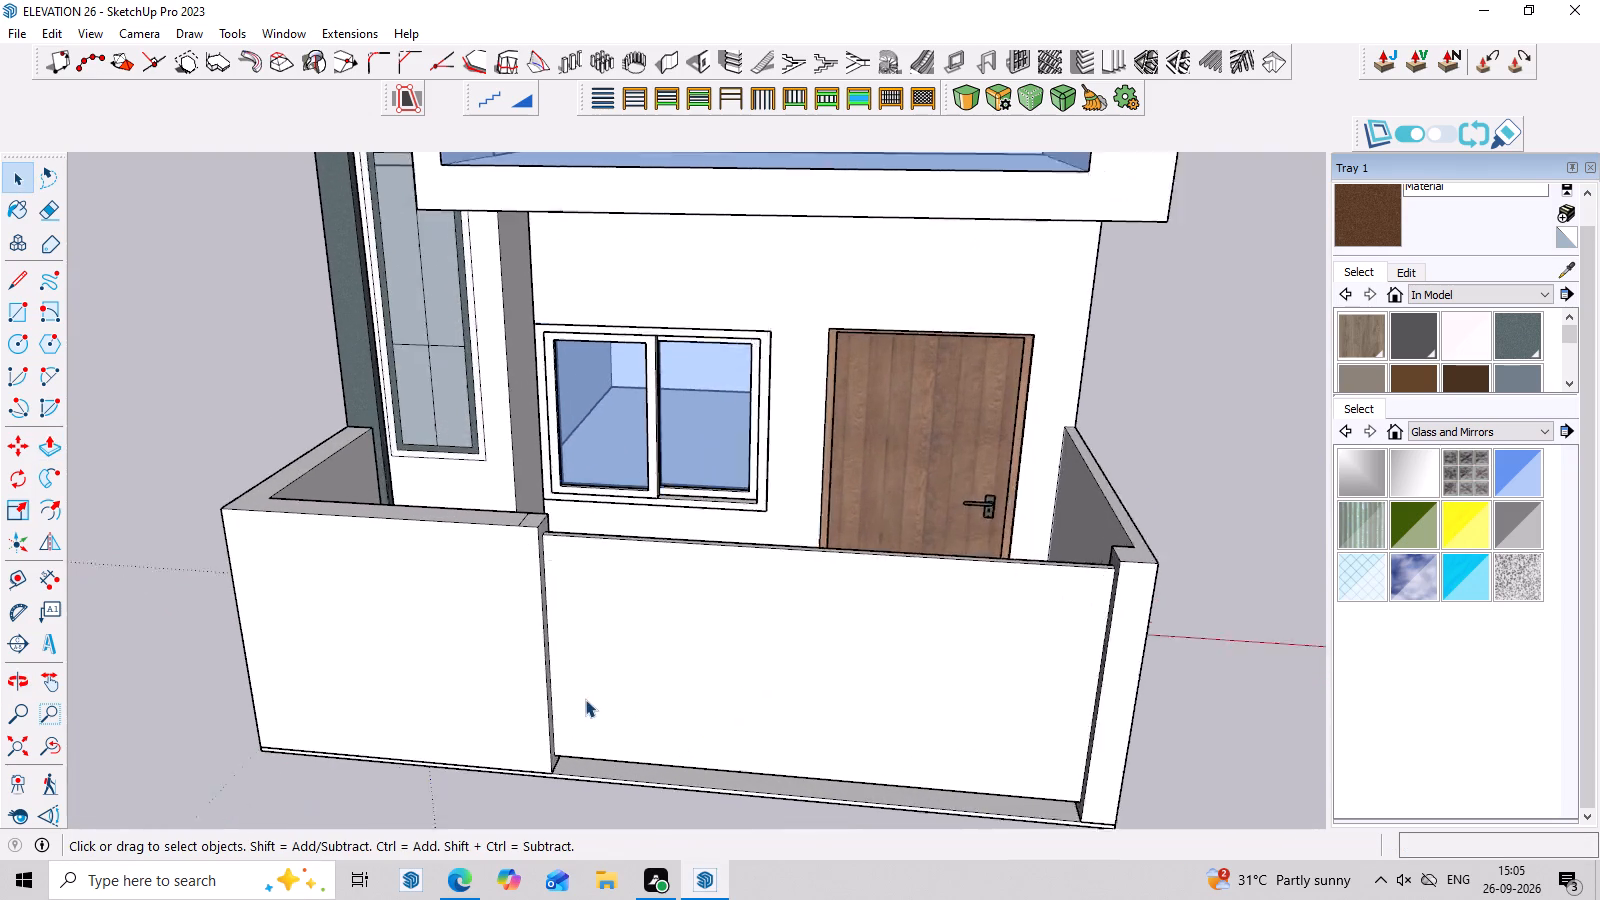
pyautogui.scroll(2, 585, 699)
pyautogui.moveTo(629, 688); pyautogui.dragTo(862, 674, button='middle')
pyautogui.scroll(3, 740, 487)
pyautogui.moveTo(752, 465); pyautogui.dragTo(669, 644, button='middle')
pyautogui.scroll(-1, 671, 636)
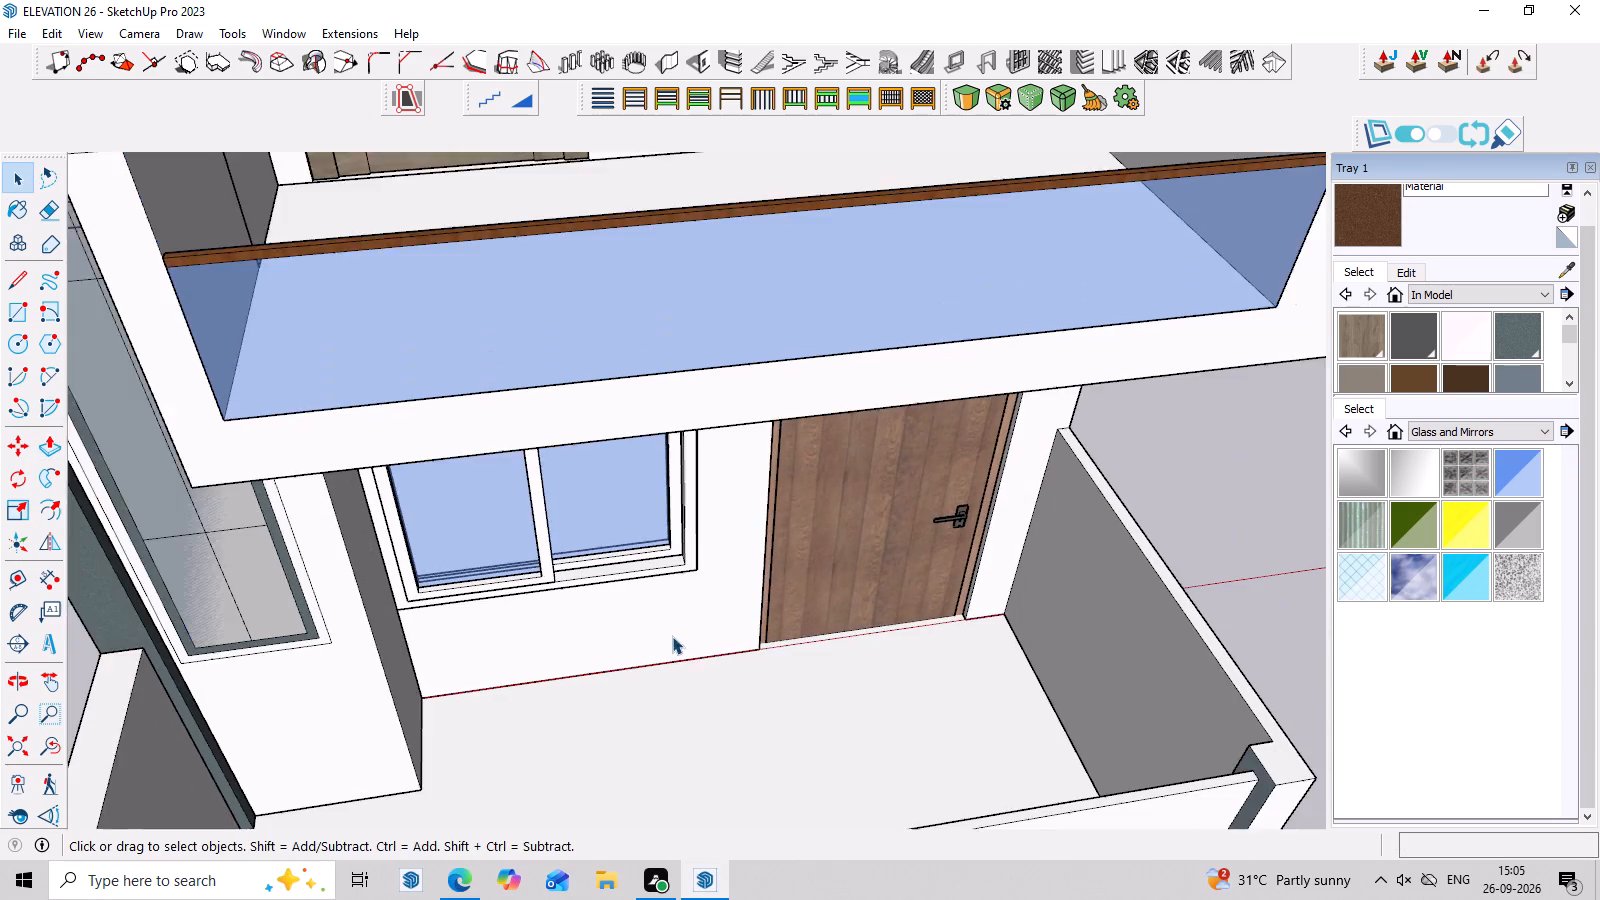
pyautogui.scroll(-9, 672, 636)
pyautogui.scroll(3, 538, 695)
pyautogui.scroll(3, 654, 721)
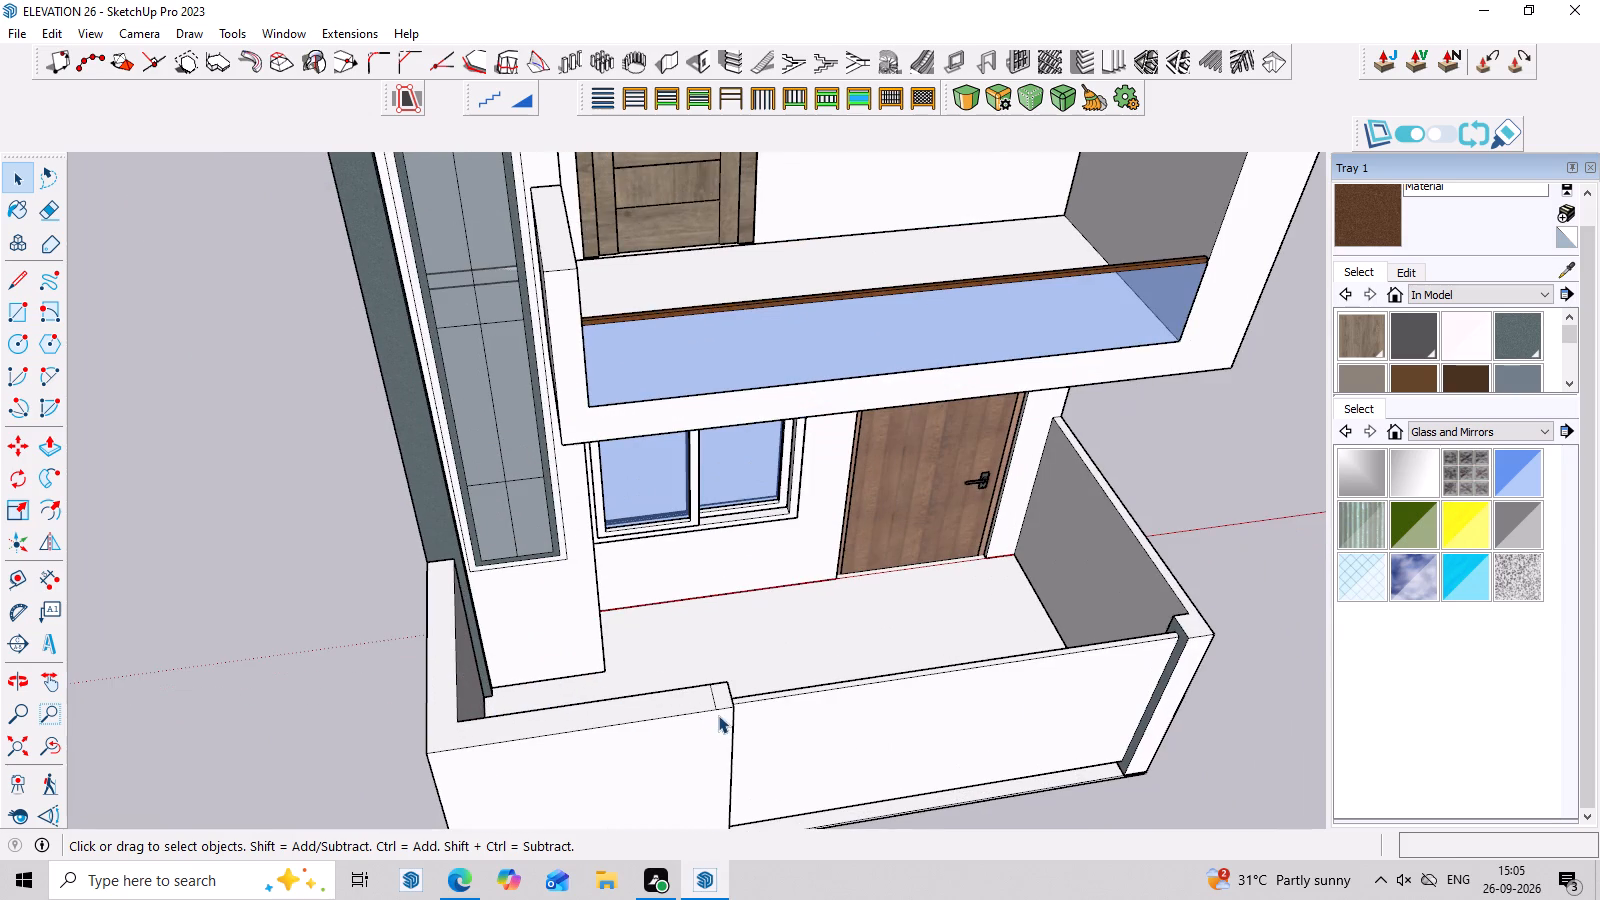
pyautogui.scroll(-8, 702, 691)
pyautogui.moveTo(751, 774); pyautogui.dragTo(690, 547, button='middle')
pyautogui.scroll(6, 690, 589)
pyautogui.scroll(-2, 750, 641)
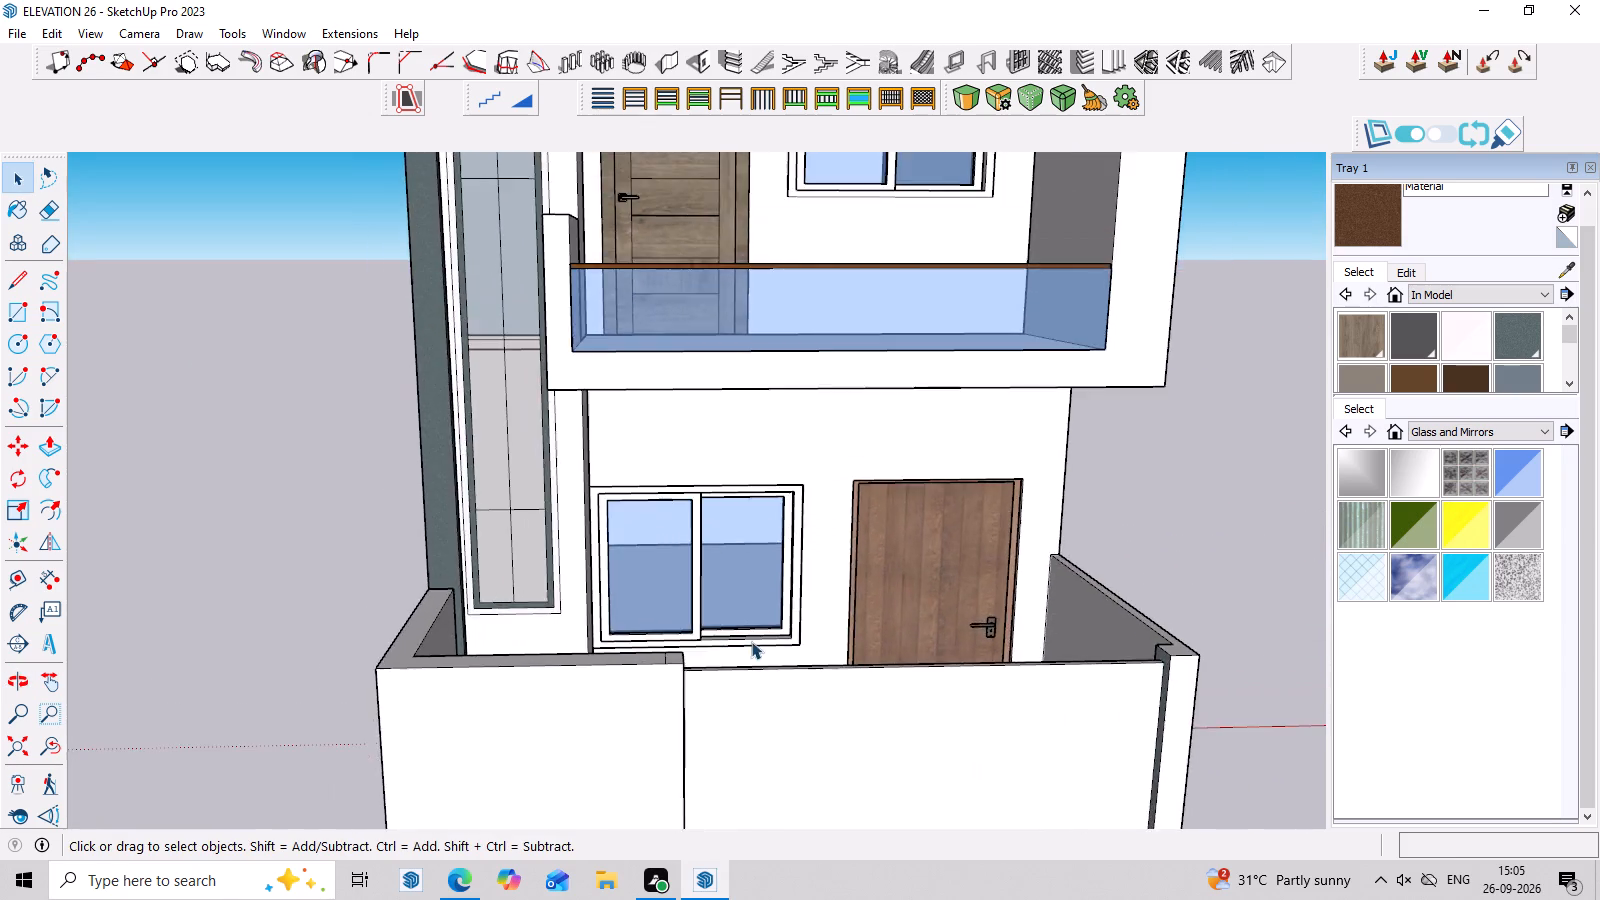
pyautogui.scroll(-8, 751, 641)
pyautogui.scroll(6, 919, 706)
pyautogui.moveTo(919, 706); pyautogui.dragTo(924, 656, button='middle')
pyautogui.moveTo(947, 685); pyautogui.dragTo(913, 711, button='middle')
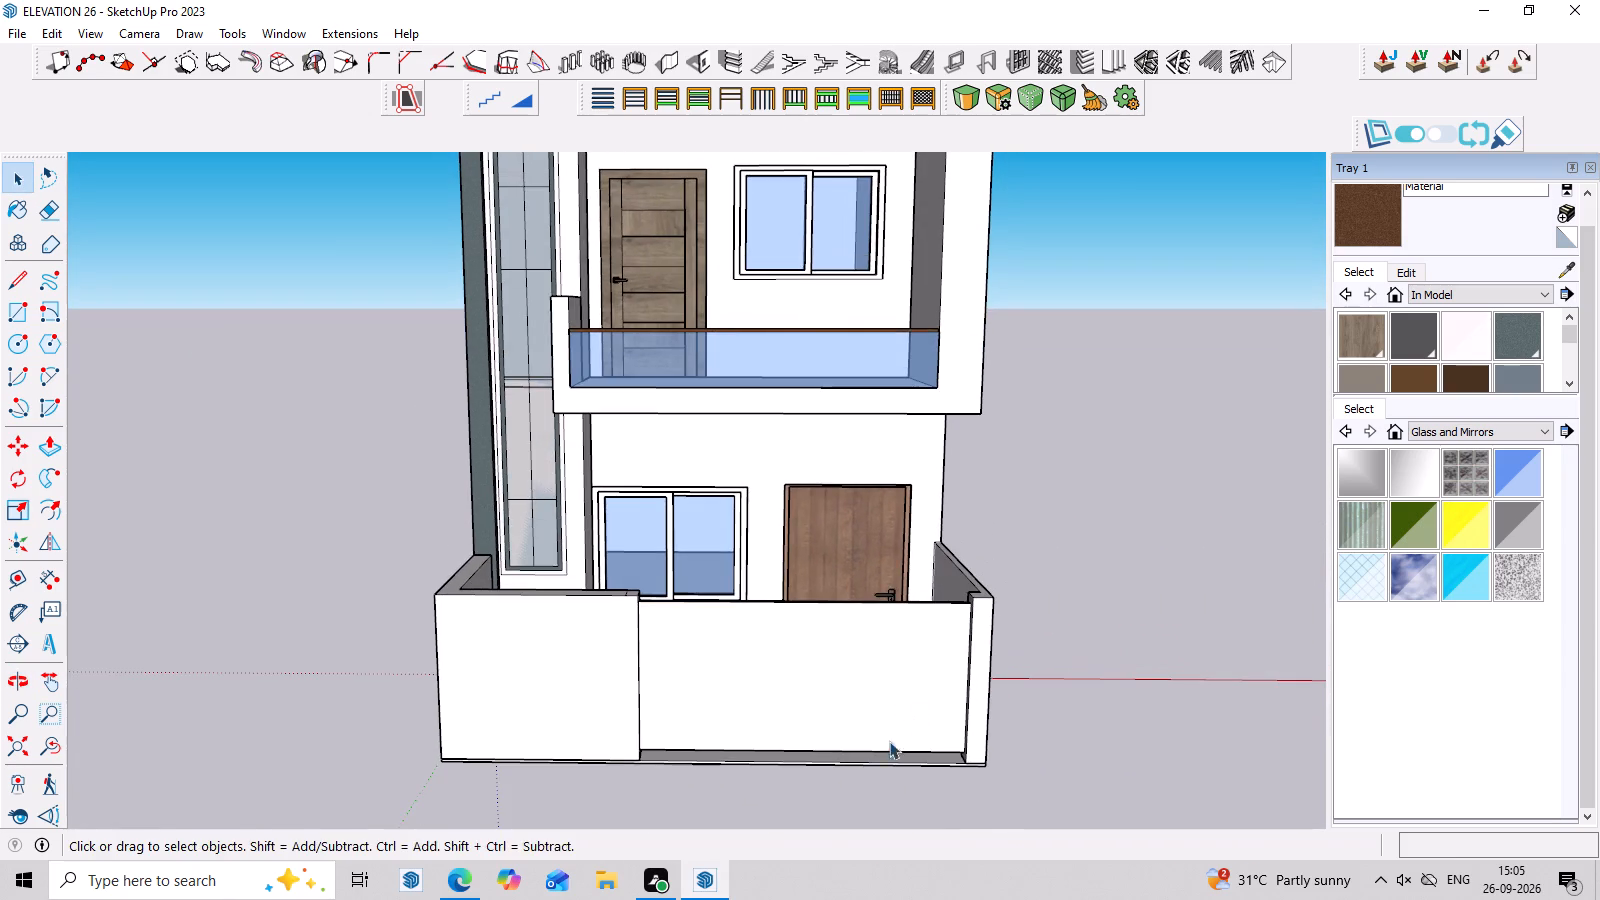
pyautogui.scroll(-1, 721, 780)
pyautogui.moveTo(719, 765); pyautogui.dragTo(725, 701, button='middle')
pyautogui.scroll(6, 543, 679)
pyautogui.moveTo(535, 668); pyautogui.dragTo(577, 669, button='middle')
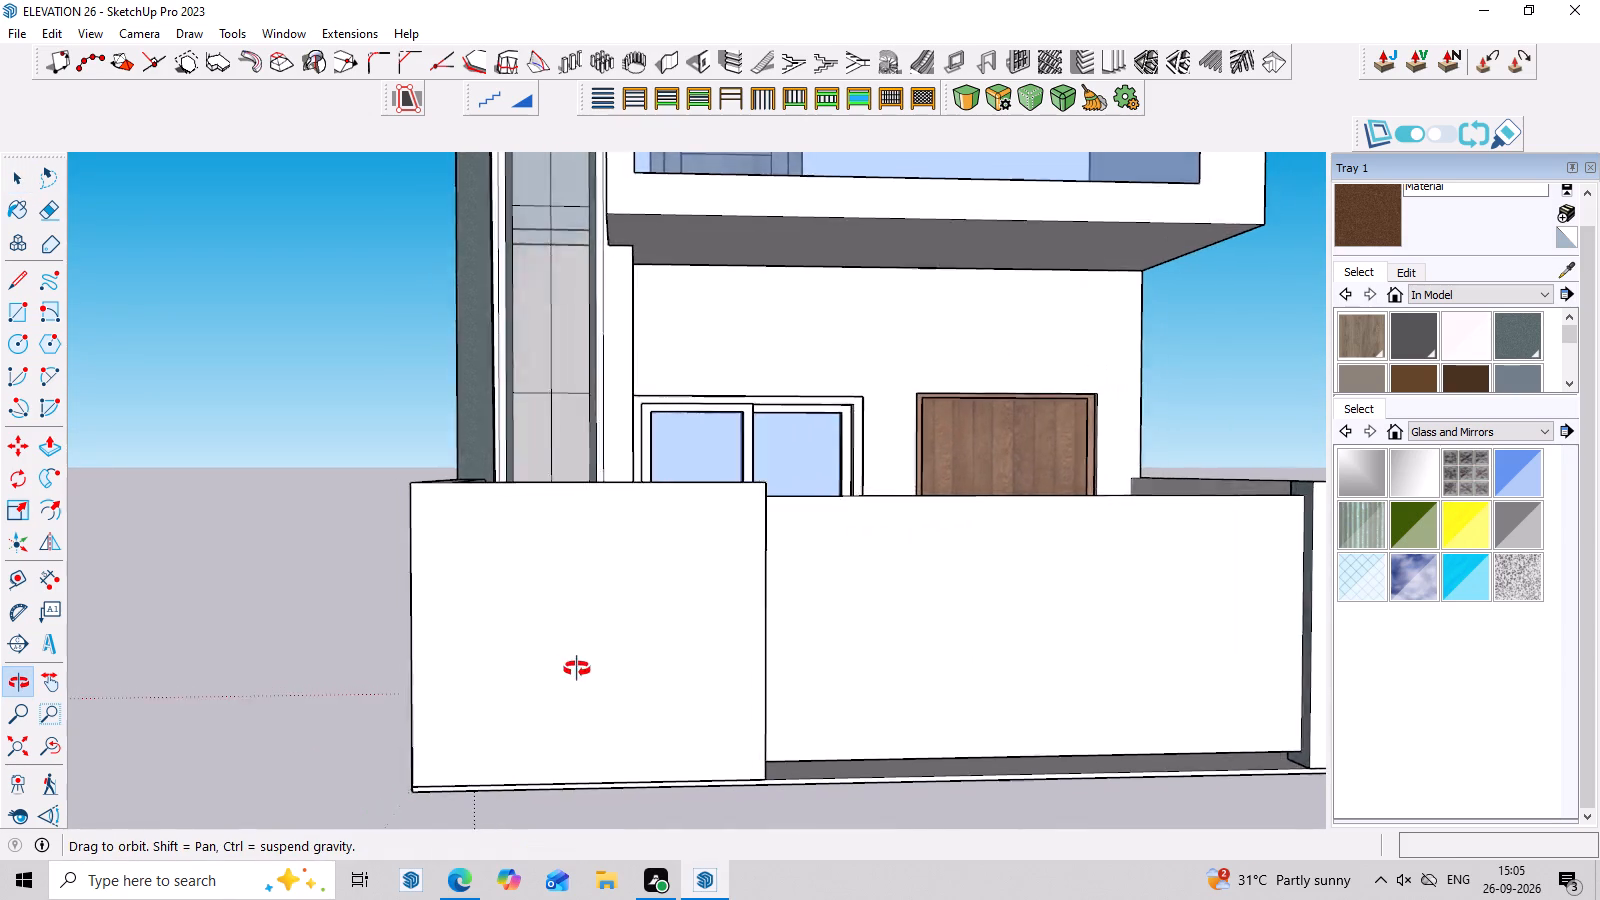
pyautogui.moveTo(577, 669); pyautogui.dragTo(565, 631, button='middle')
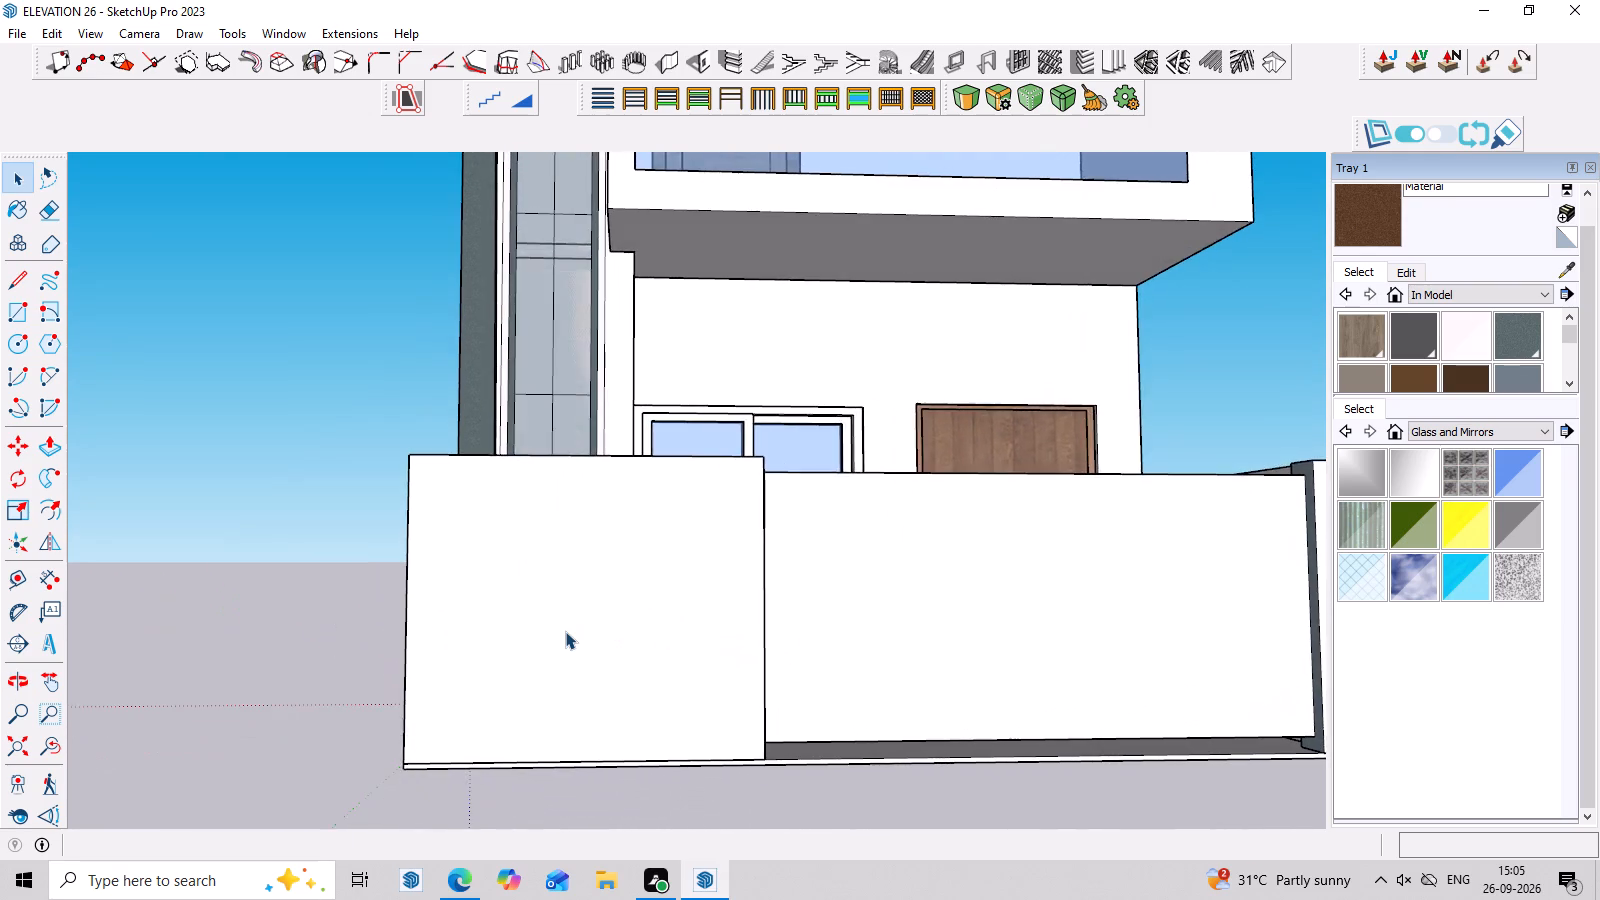
pyautogui.scroll(4, 565, 631)
pyautogui.scroll(-3, 565, 631)
pyautogui.moveTo(565, 631); pyautogui.dragTo(562, 653, button='middle')
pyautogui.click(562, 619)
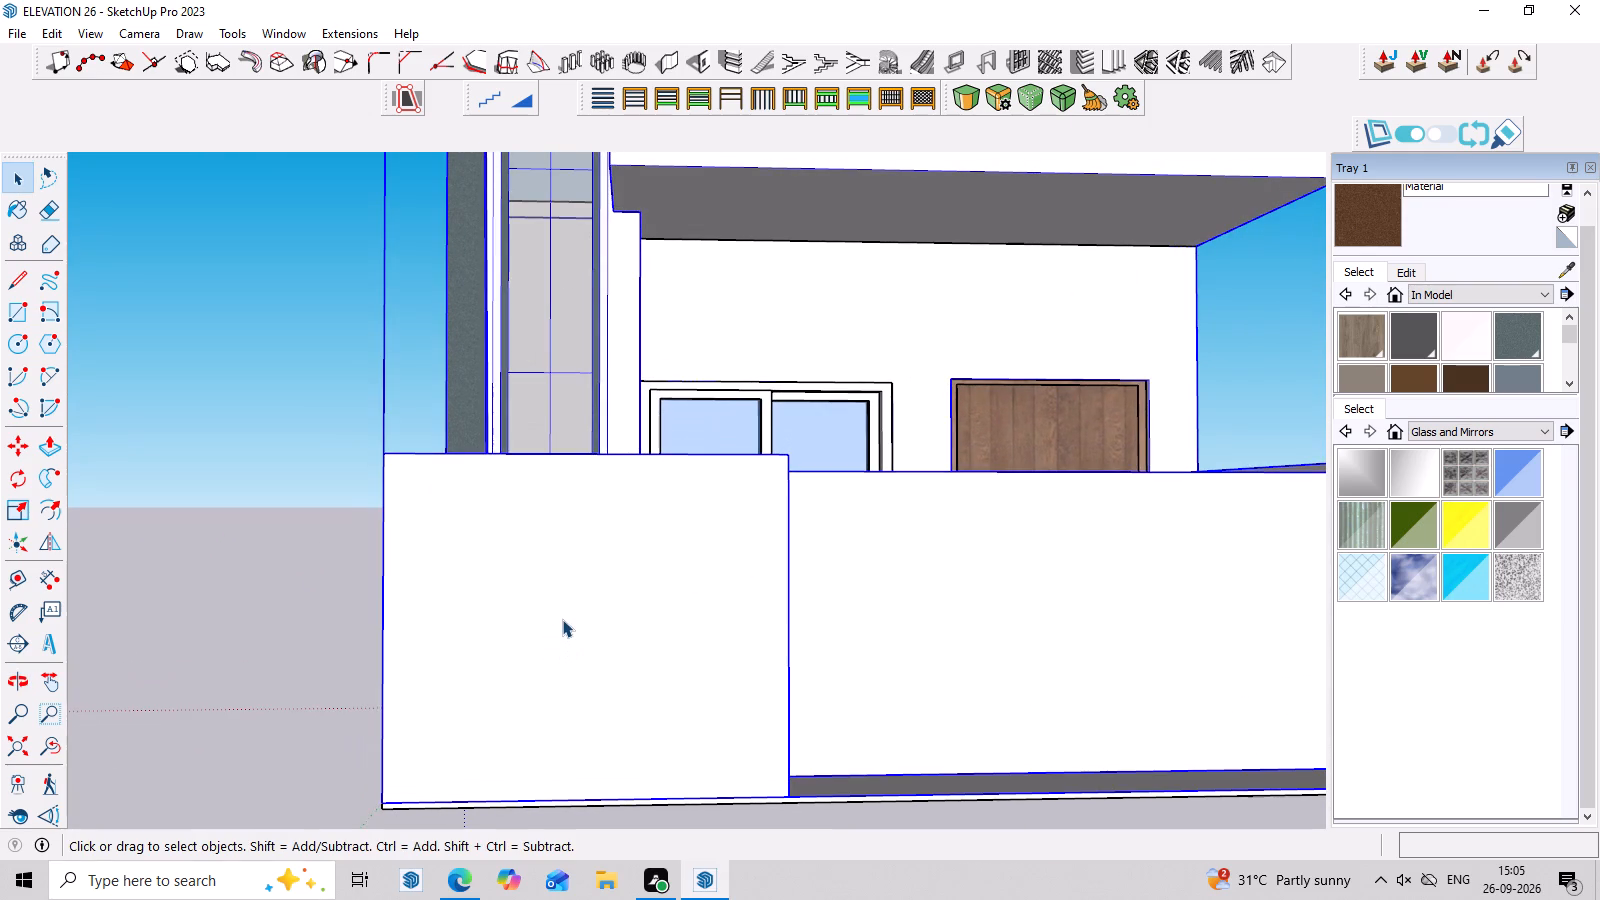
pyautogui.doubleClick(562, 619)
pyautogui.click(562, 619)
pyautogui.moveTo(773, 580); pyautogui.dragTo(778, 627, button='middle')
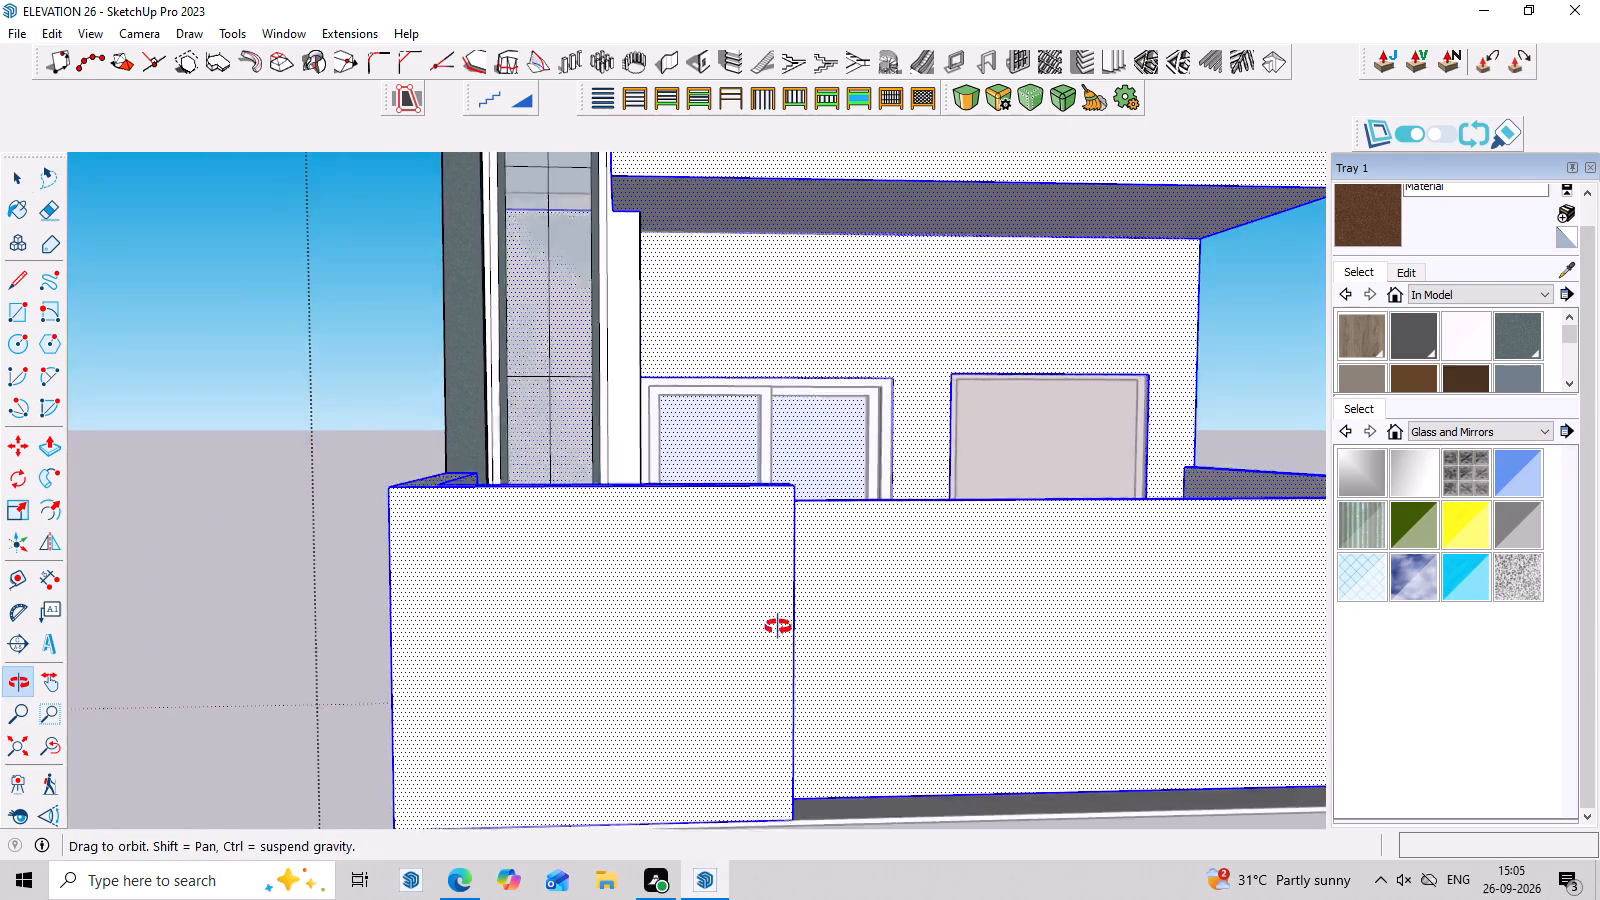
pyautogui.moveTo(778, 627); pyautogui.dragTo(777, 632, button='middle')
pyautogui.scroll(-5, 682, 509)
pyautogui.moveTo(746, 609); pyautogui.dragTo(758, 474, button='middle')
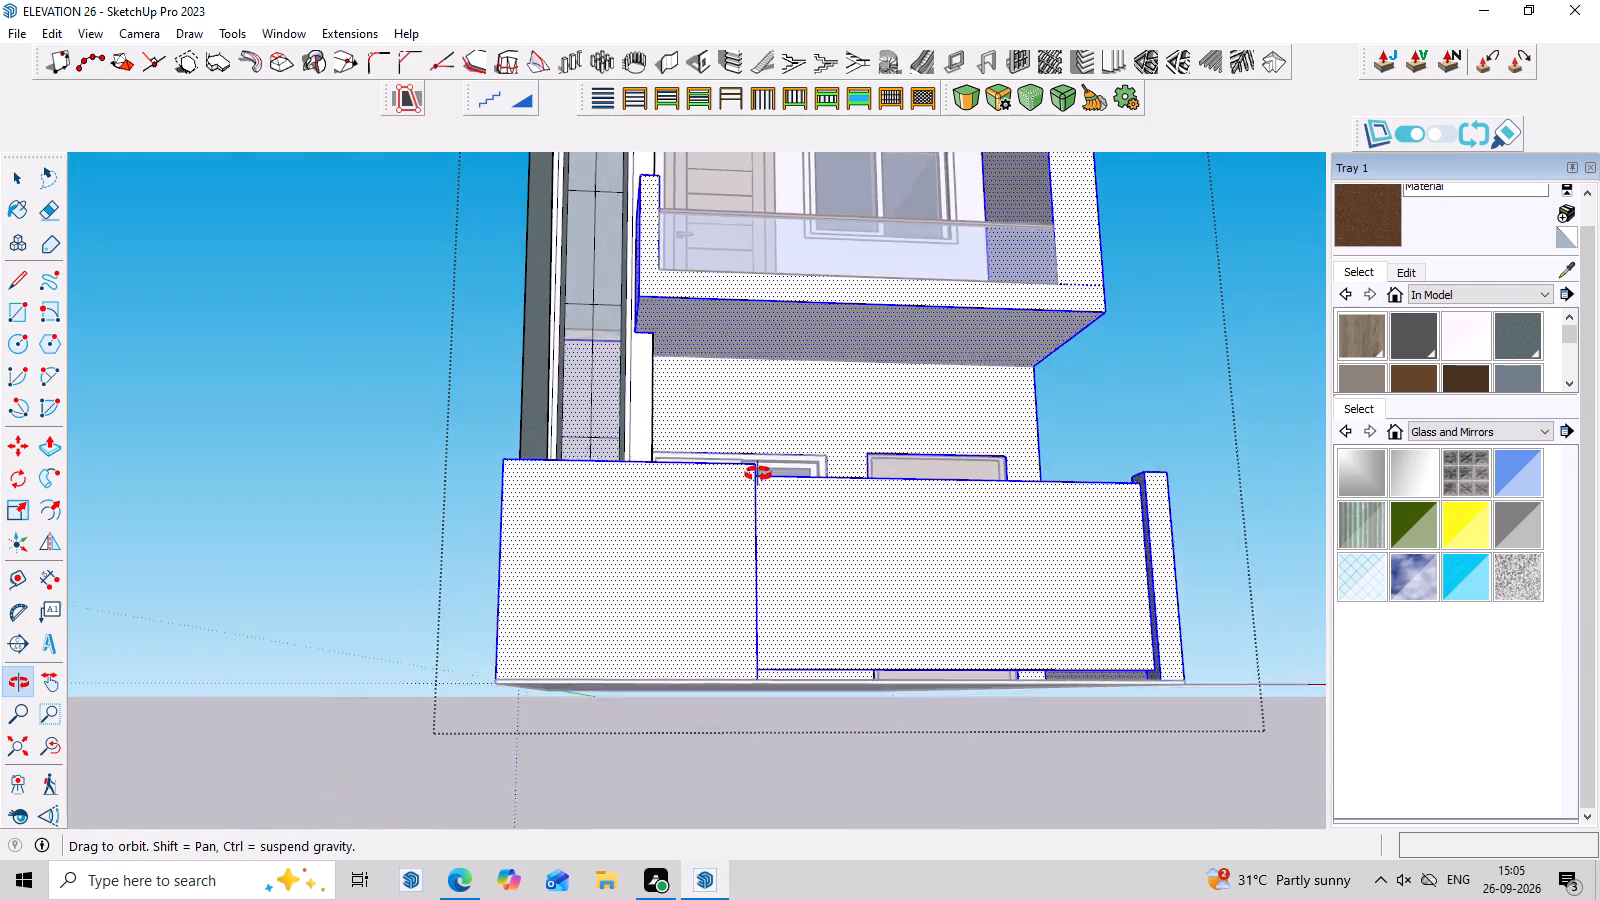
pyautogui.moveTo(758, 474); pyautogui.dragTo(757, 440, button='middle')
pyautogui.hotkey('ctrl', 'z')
# Open the house group, copy the front face of the tower-side boundary wall section to the open ground beside the house, and leave the group.
pyautogui.moveTo(842, 697); pyautogui.dragTo(842, 731, button='middle')
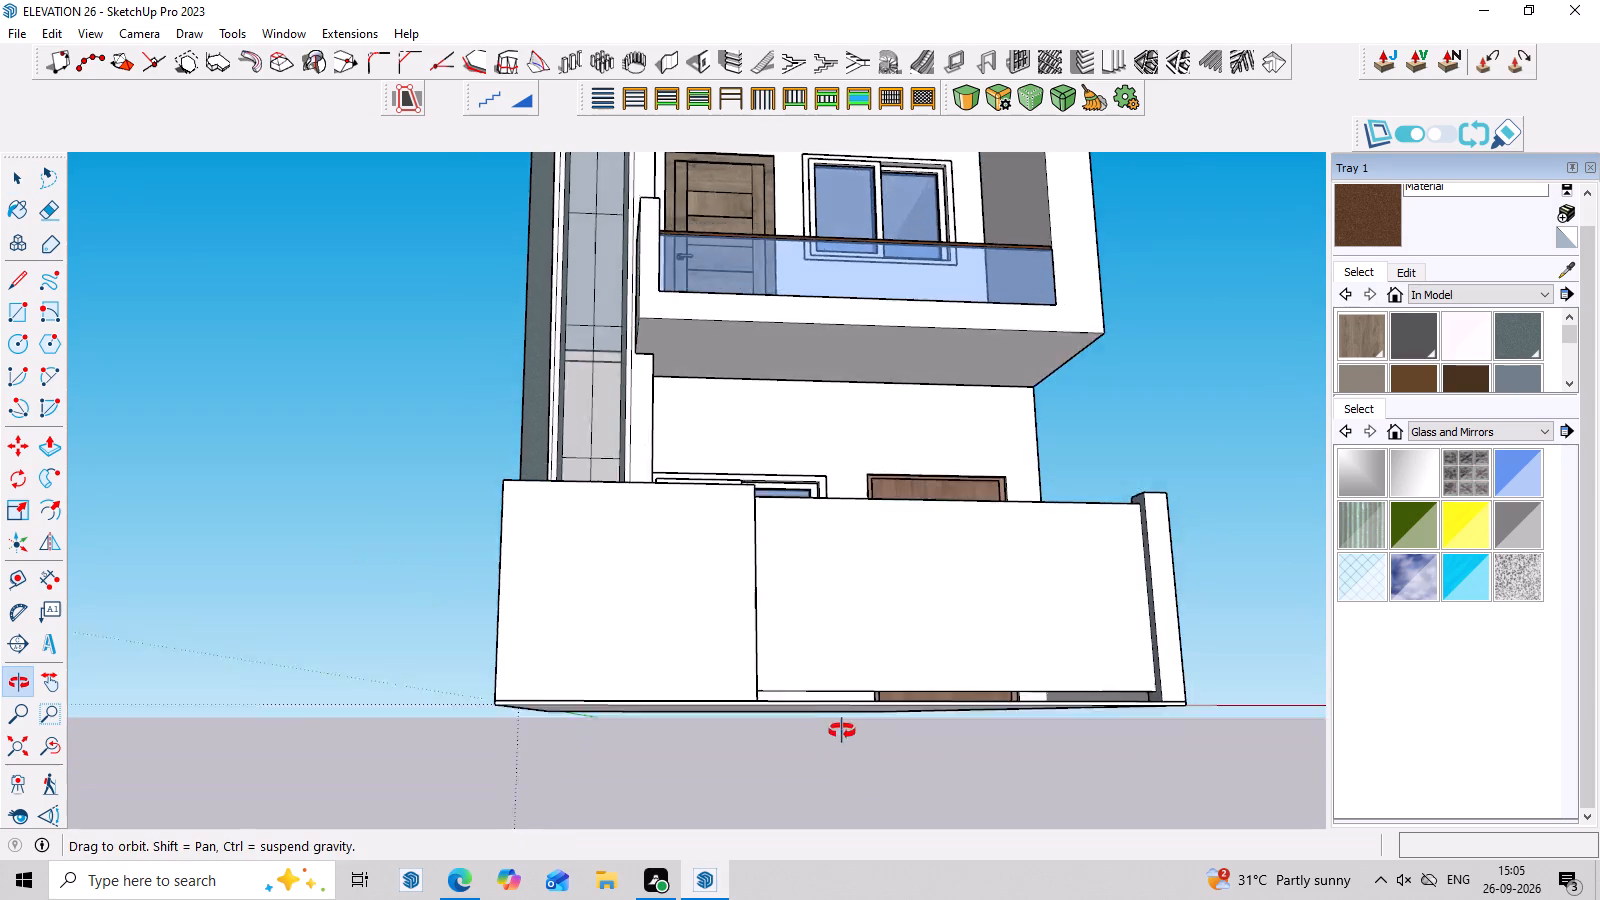
pyautogui.moveTo(842, 731); pyautogui.dragTo(830, 776, button='middle')
pyautogui.doubleClick(656, 579)
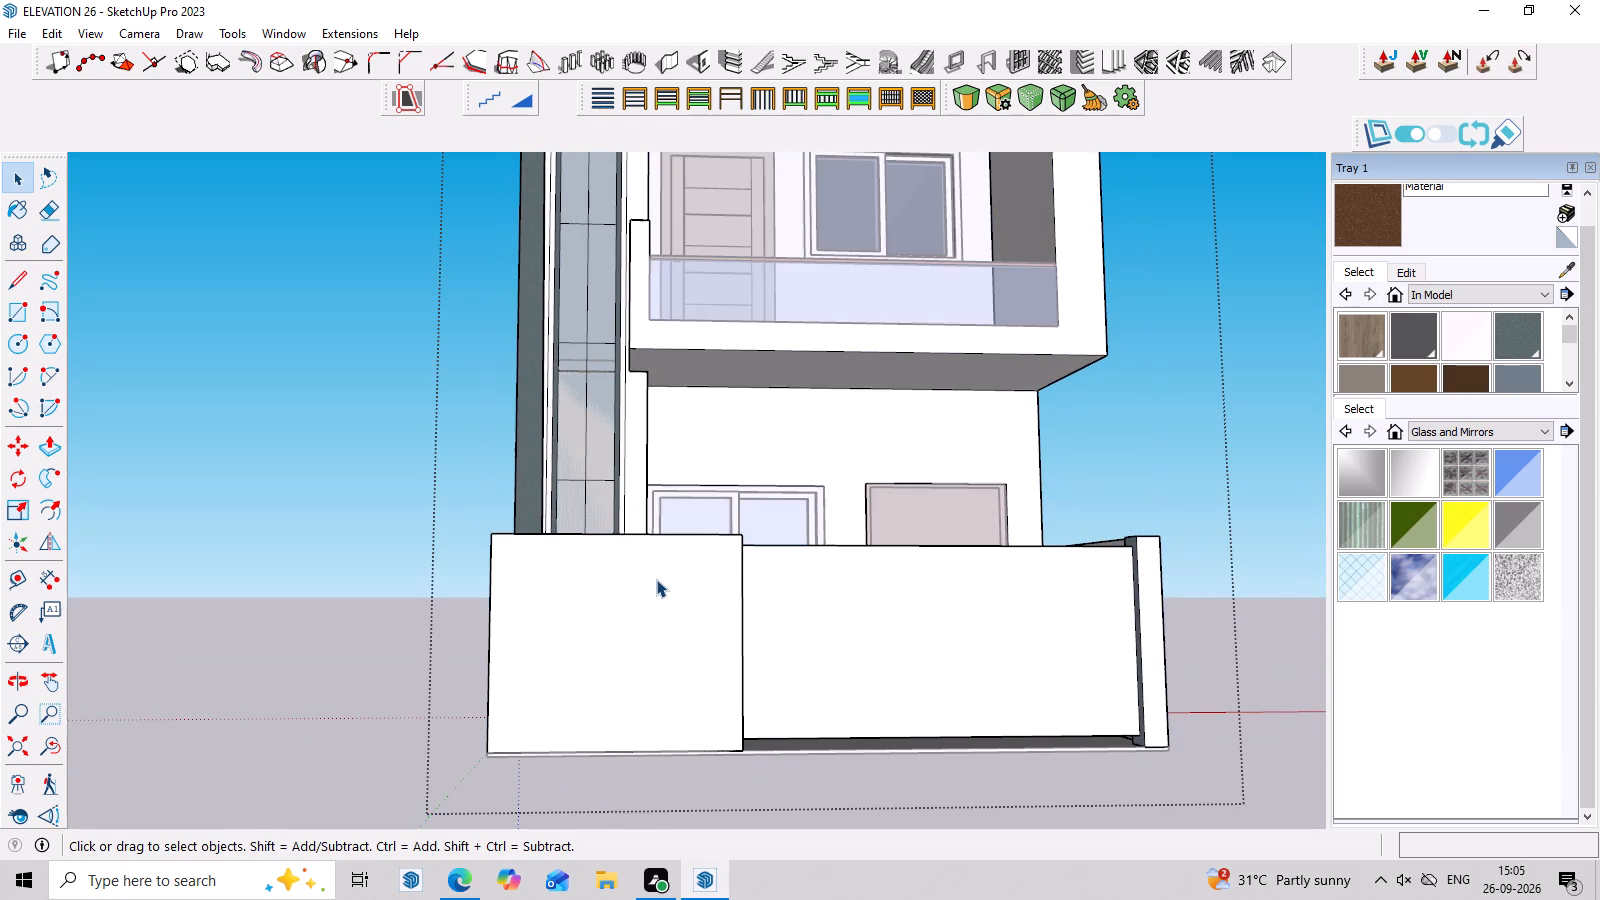
pyautogui.click(656, 579)
pyautogui.moveTo(656, 579); pyautogui.dragTo(643, 606, button='middle')
pyautogui.click(643, 606)
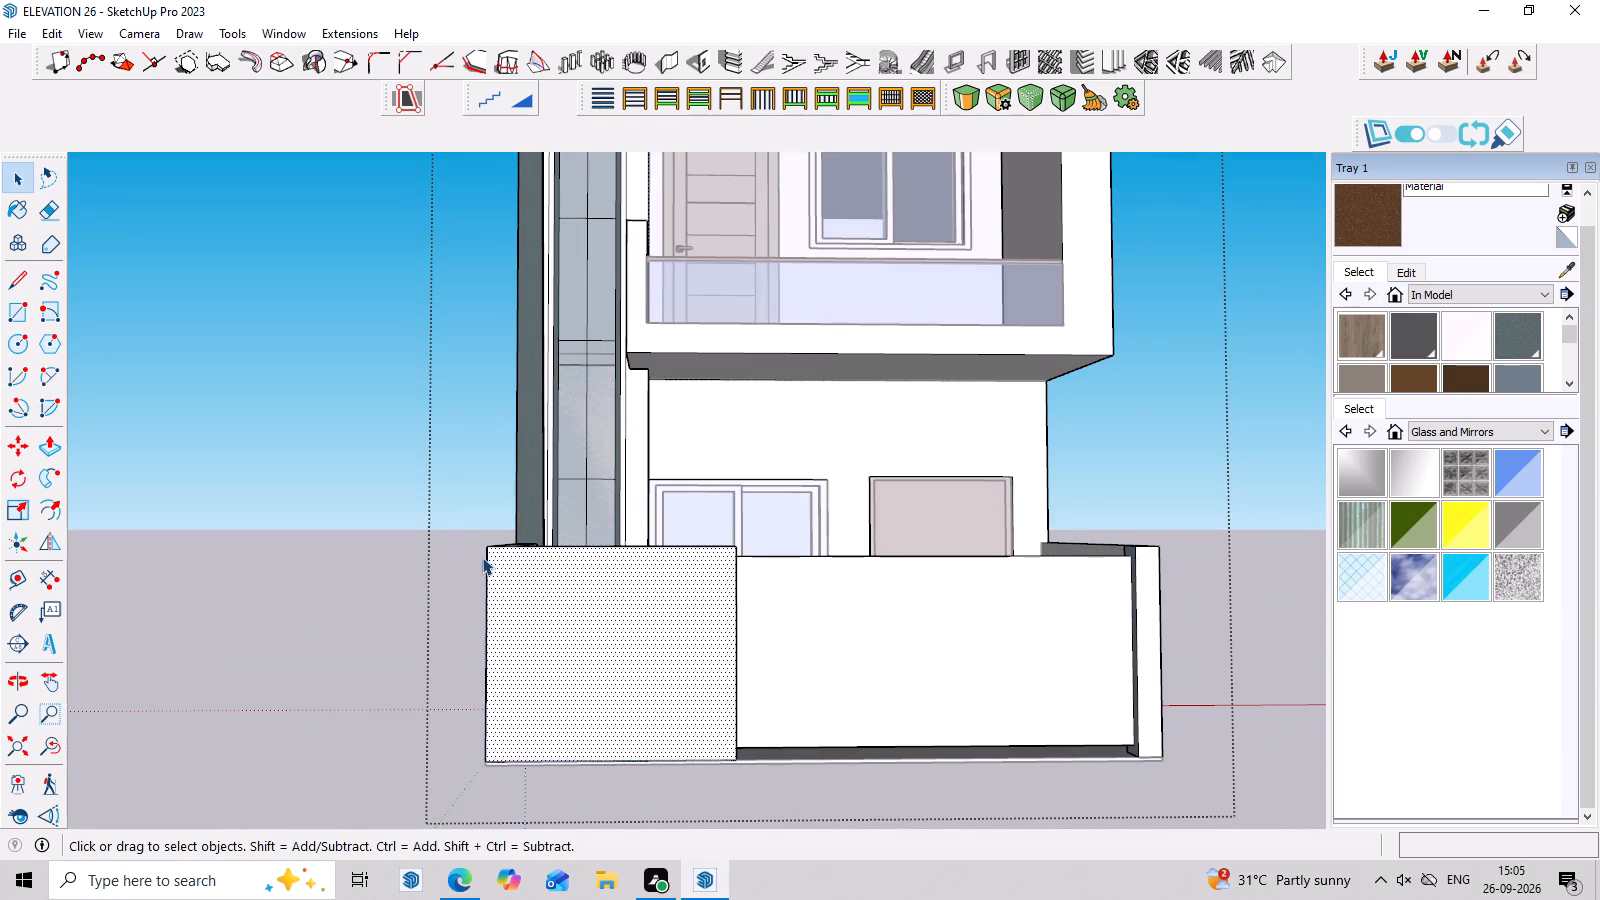
pyautogui.press('m')
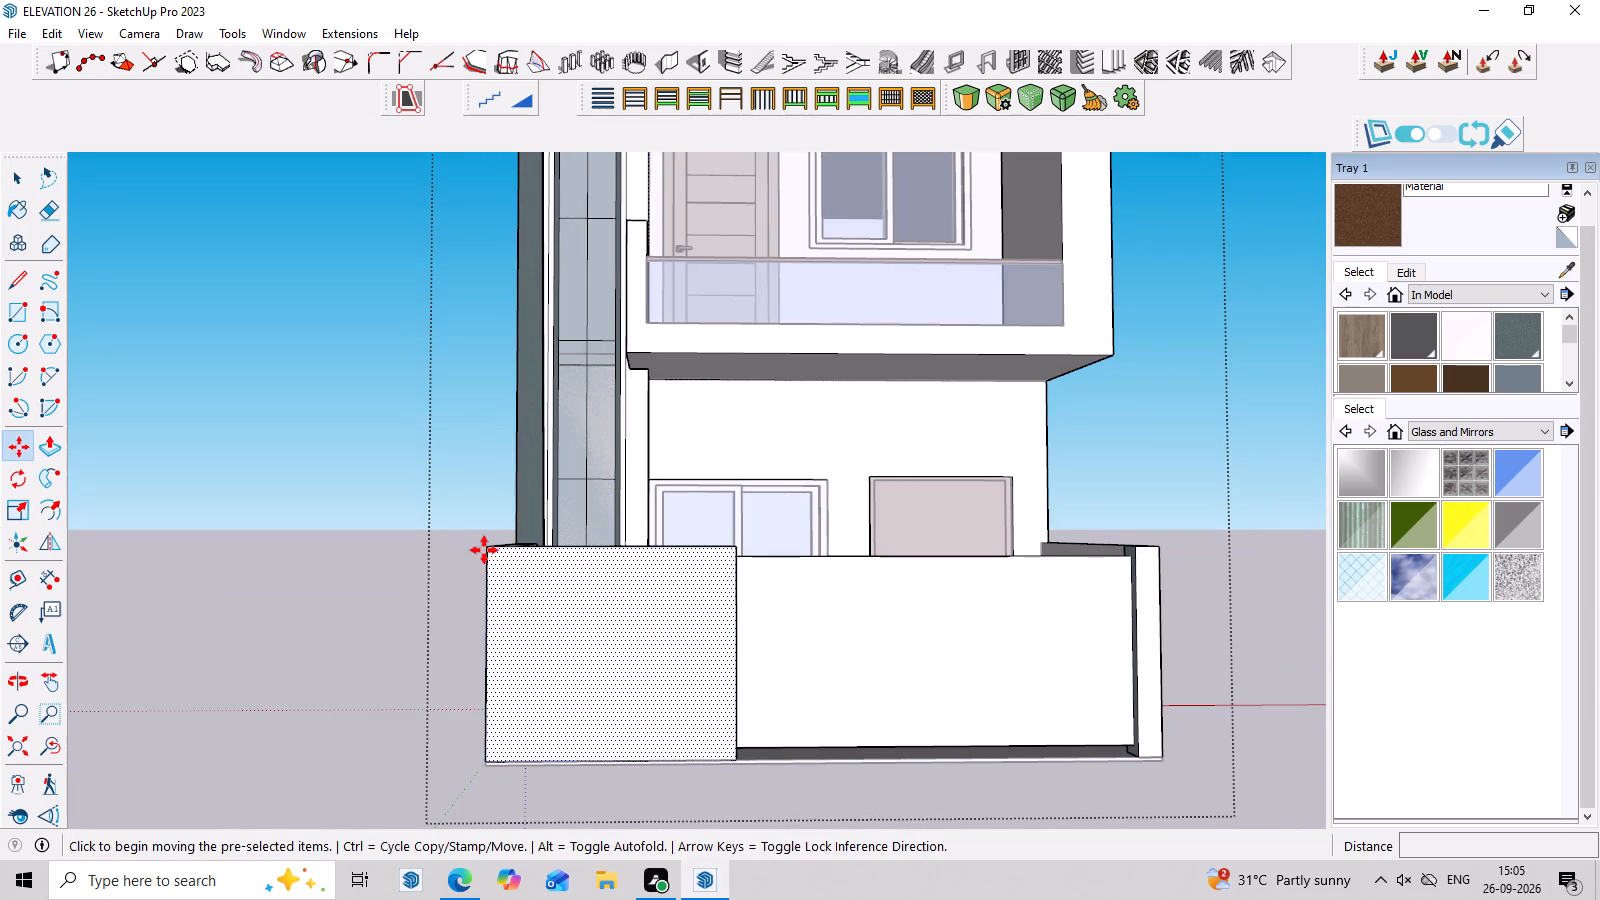
pyautogui.click(729, 756)
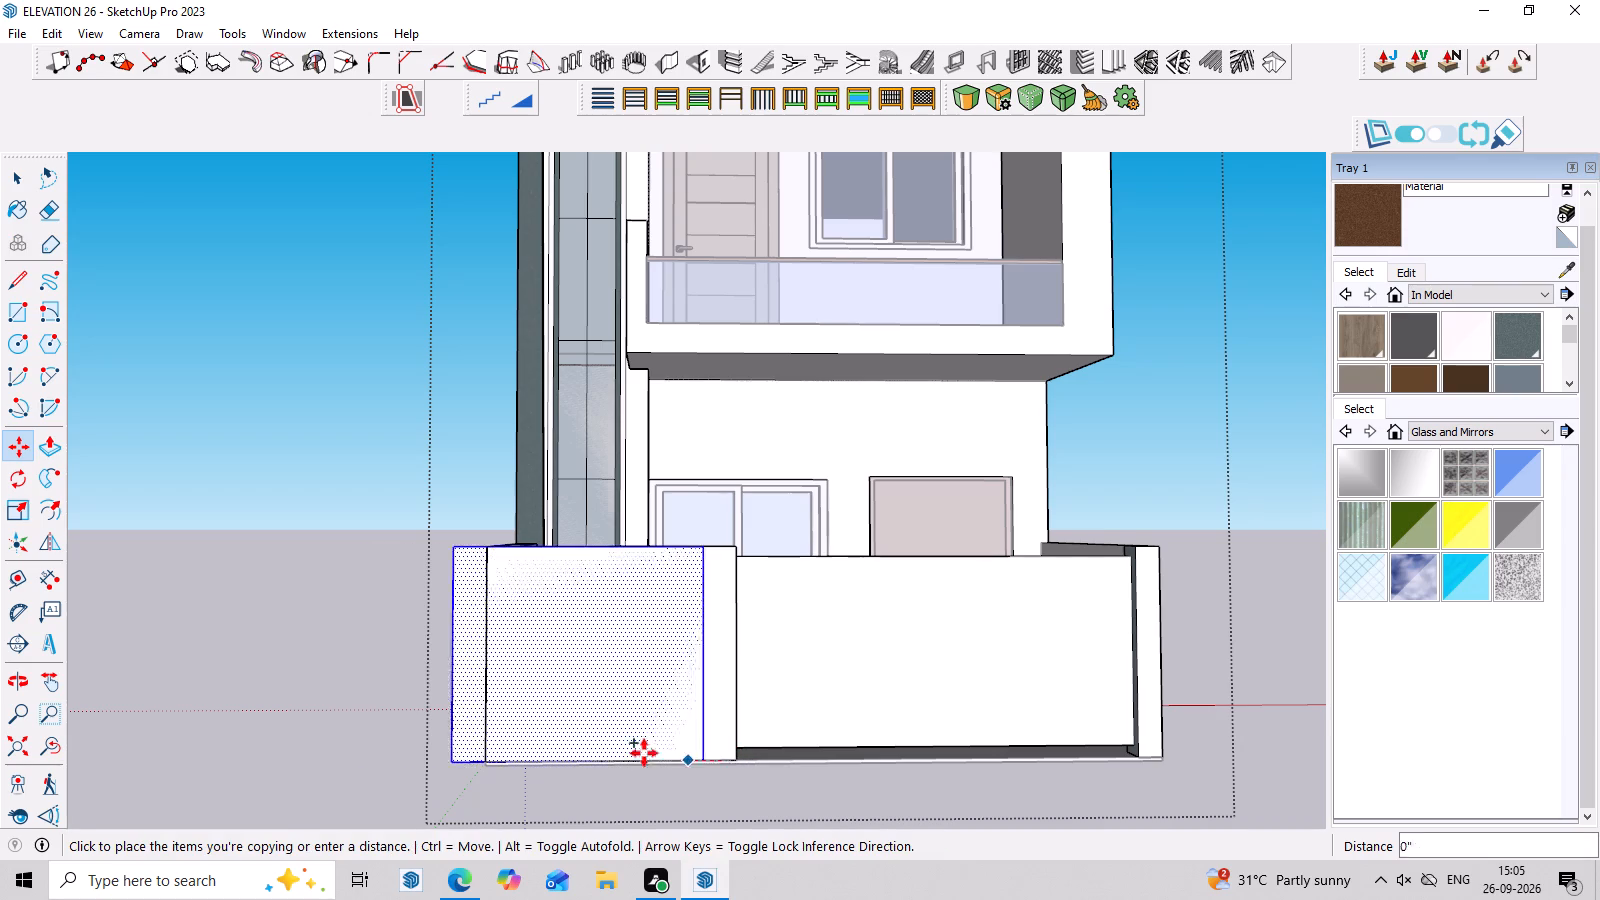
pyautogui.scroll(-6, 410, 792)
pyautogui.scroll(-4, 1112, 701)
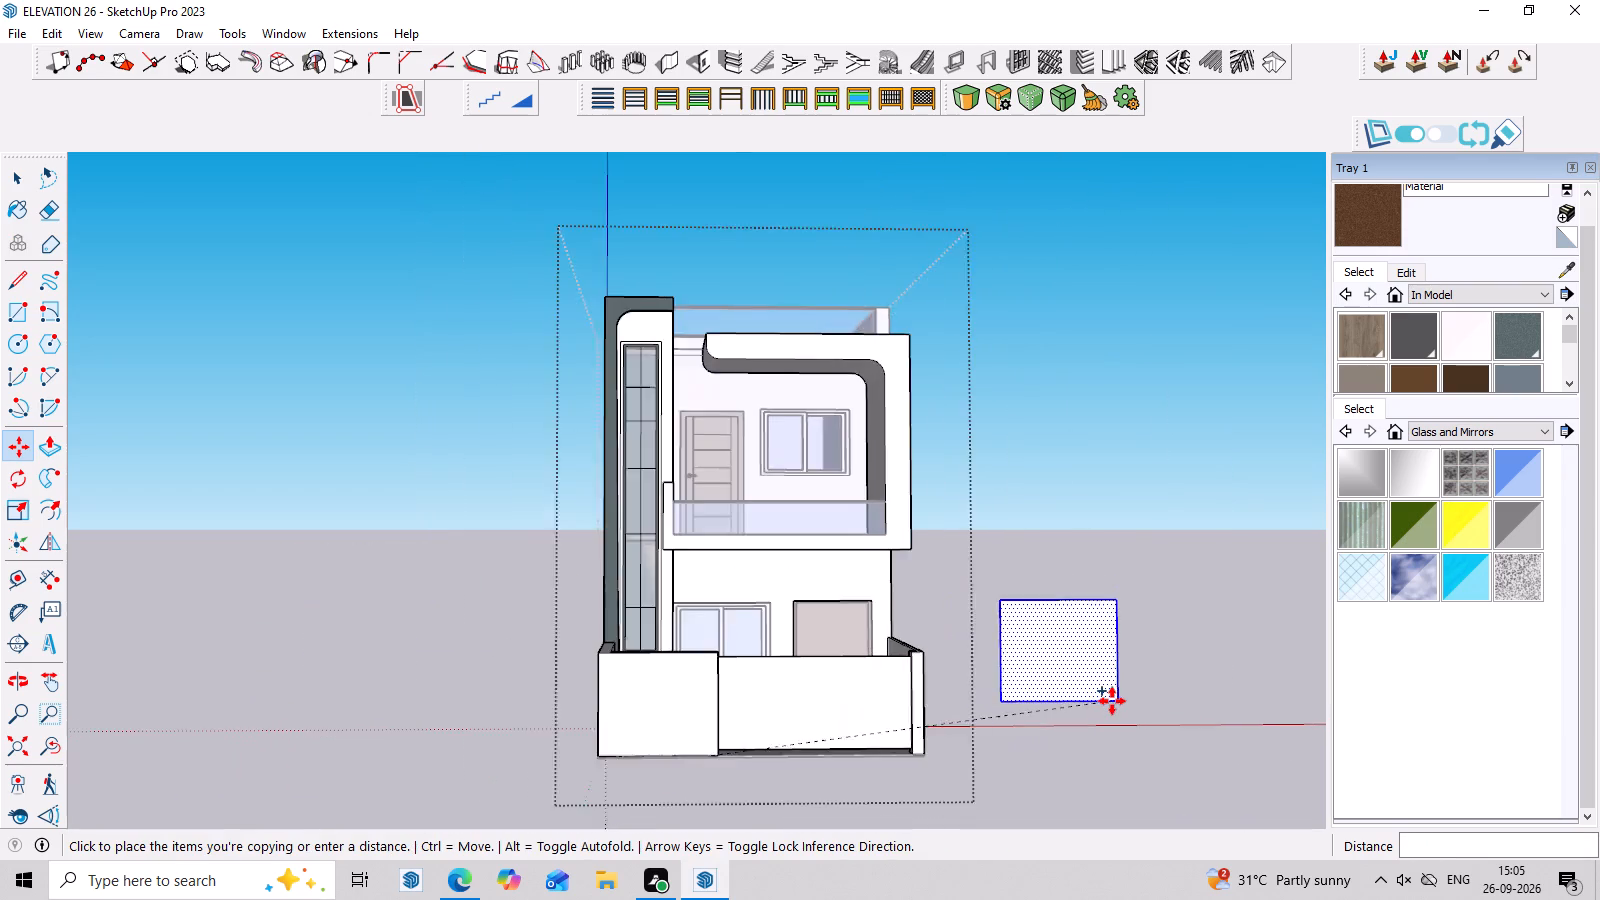
pyautogui.moveTo(1112, 701); pyautogui.dragTo(1077, 772, button='middle')
pyautogui.click(1144, 725)
pyautogui.scroll(-3, 1025, 601)
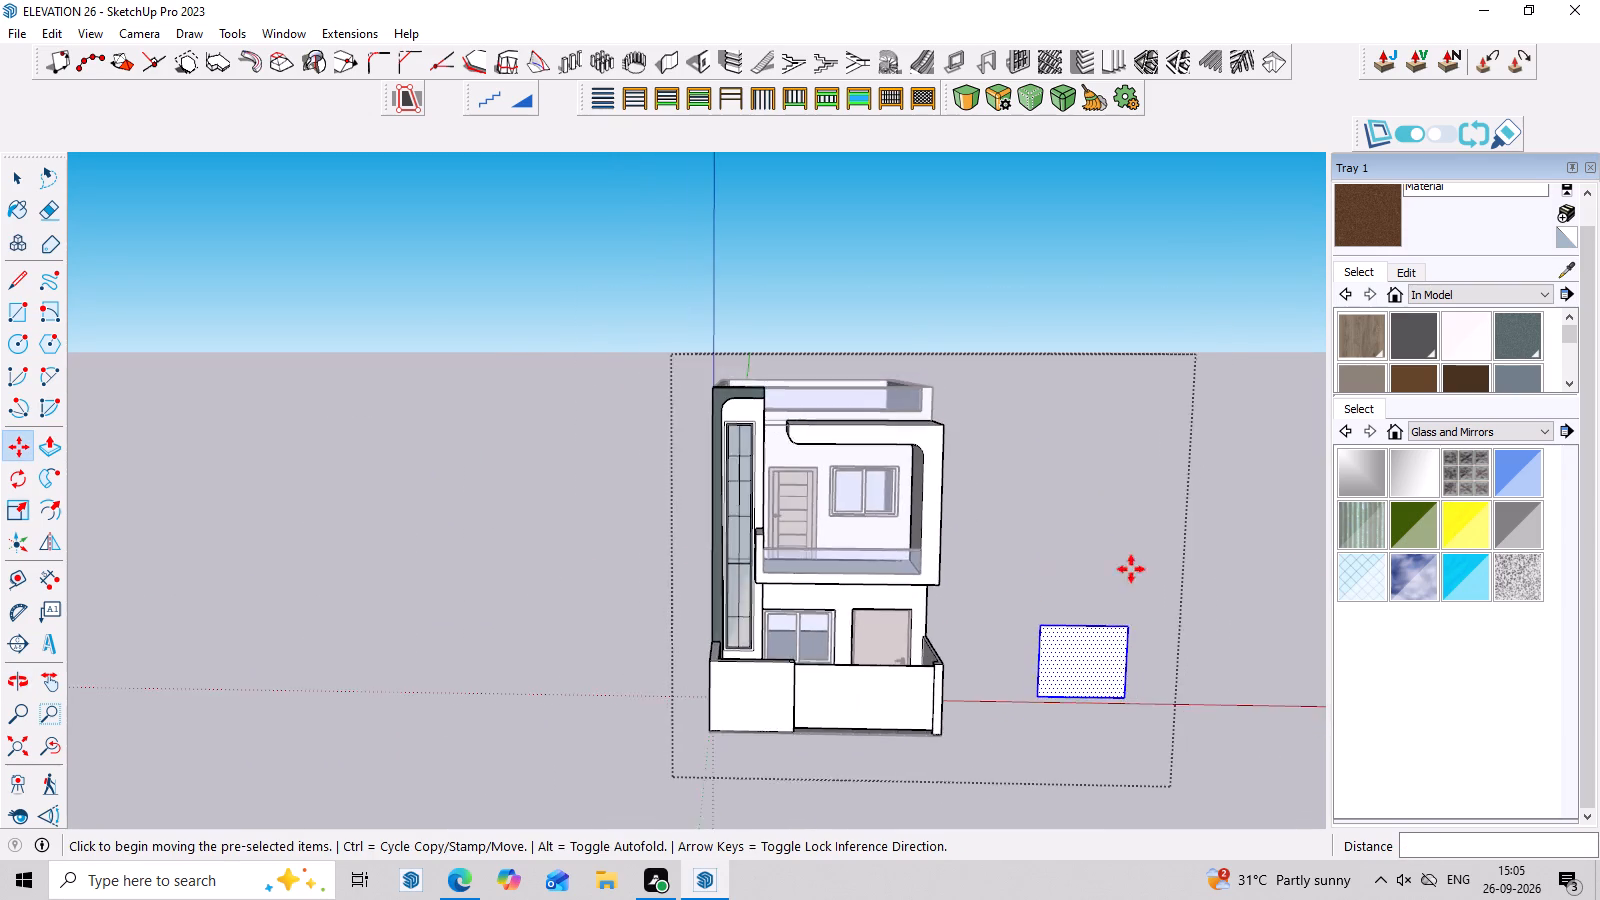
pyautogui.scroll(3, 1307, 565)
pyautogui.press('space')
pyautogui.click(1189, 561)
pyautogui.scroll(7, 1189, 561)
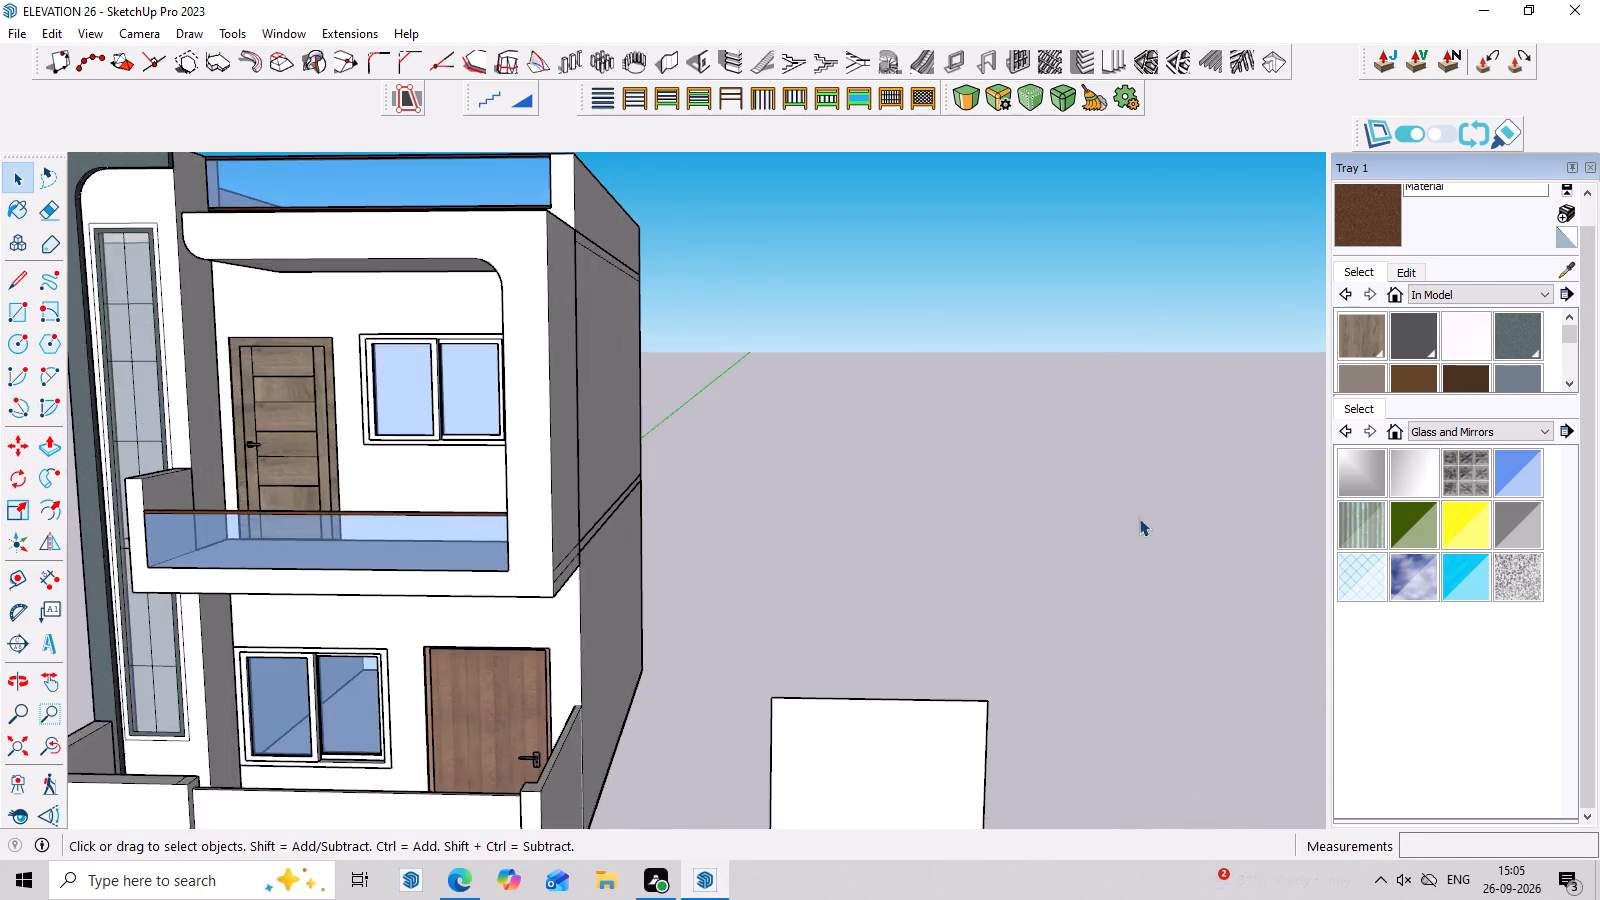
# Group the copied wall face standing beside the house and open the group for editing.
pyautogui.scroll(-7, 1120, 485)
pyautogui.scroll(12, 1084, 670)
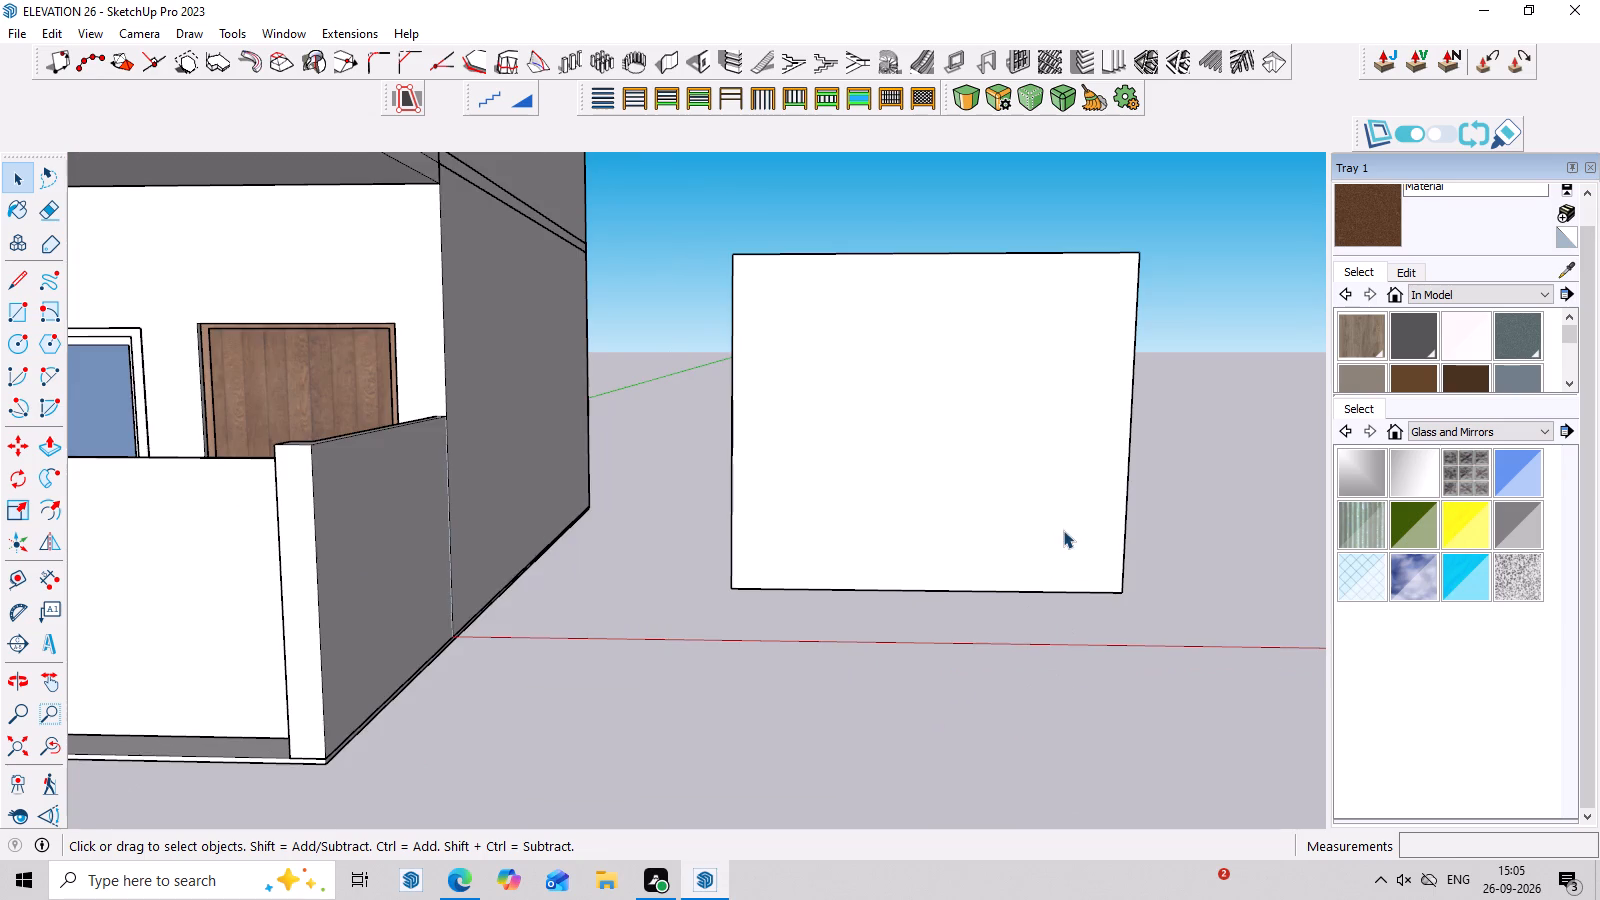
pyautogui.click(1059, 504)
pyautogui.scroll(3, 1062, 499)
pyautogui.doubleClick(1068, 484)
pyautogui.doubleClick(1068, 484)
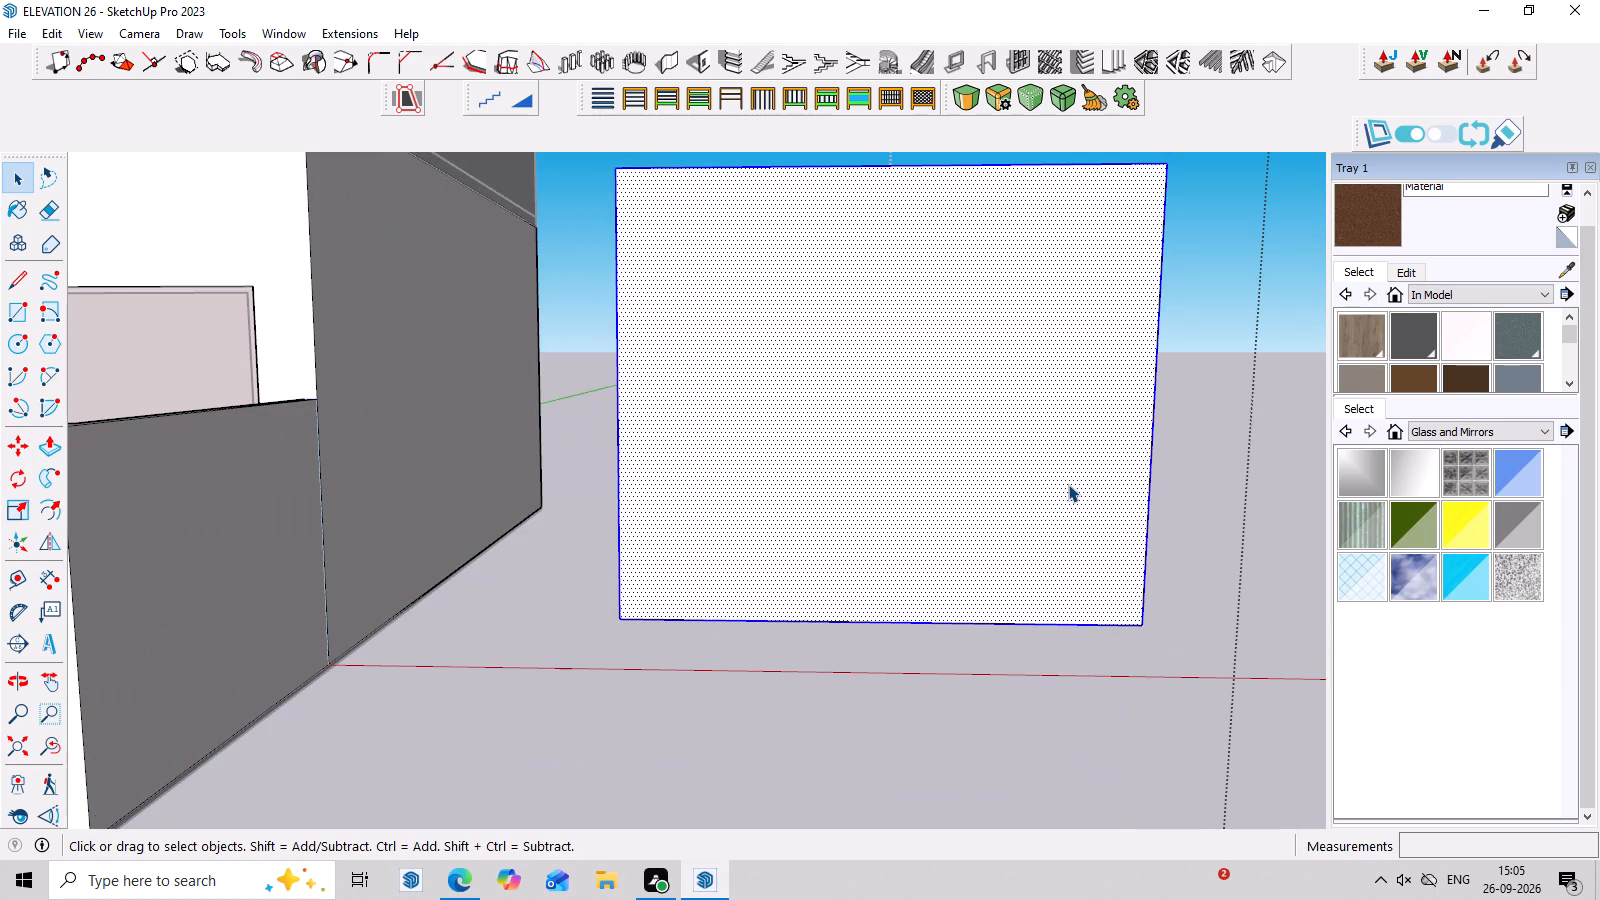
pyautogui.scroll(3, 1068, 484)
pyautogui.rightClick(1068, 484)
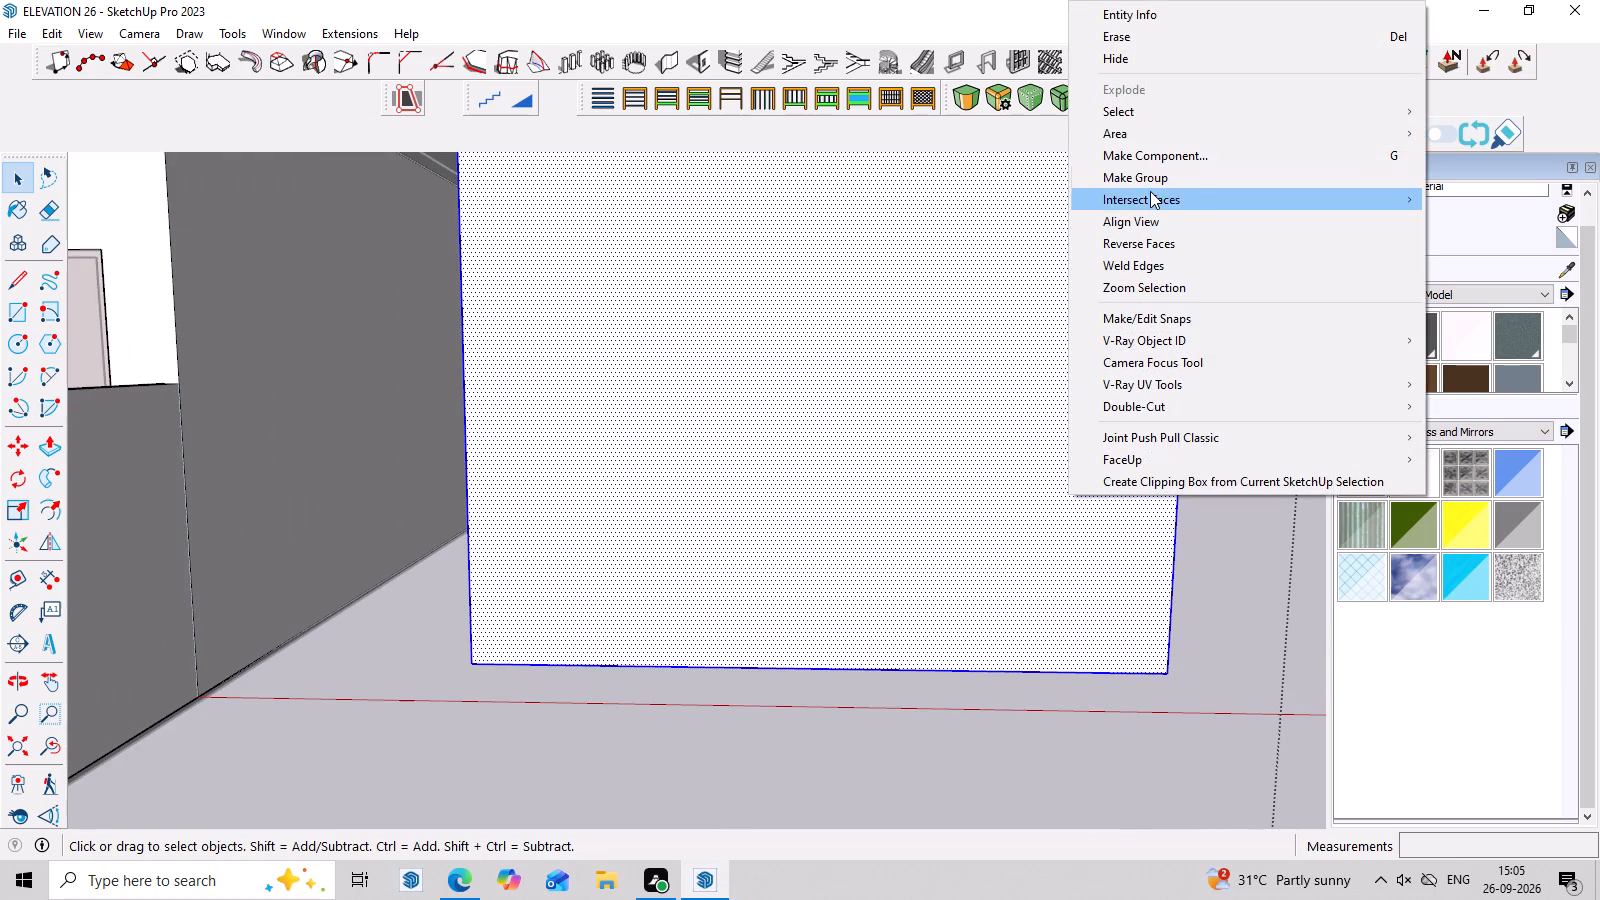
pyautogui.click(1149, 168)
pyautogui.scroll(-3, 1004, 413)
pyautogui.doubleClick(1004, 413)
# Offset the outline of the copied wall face inward by about 7" to create an inner rectangle.
pyautogui.scroll(3, 1004, 413)
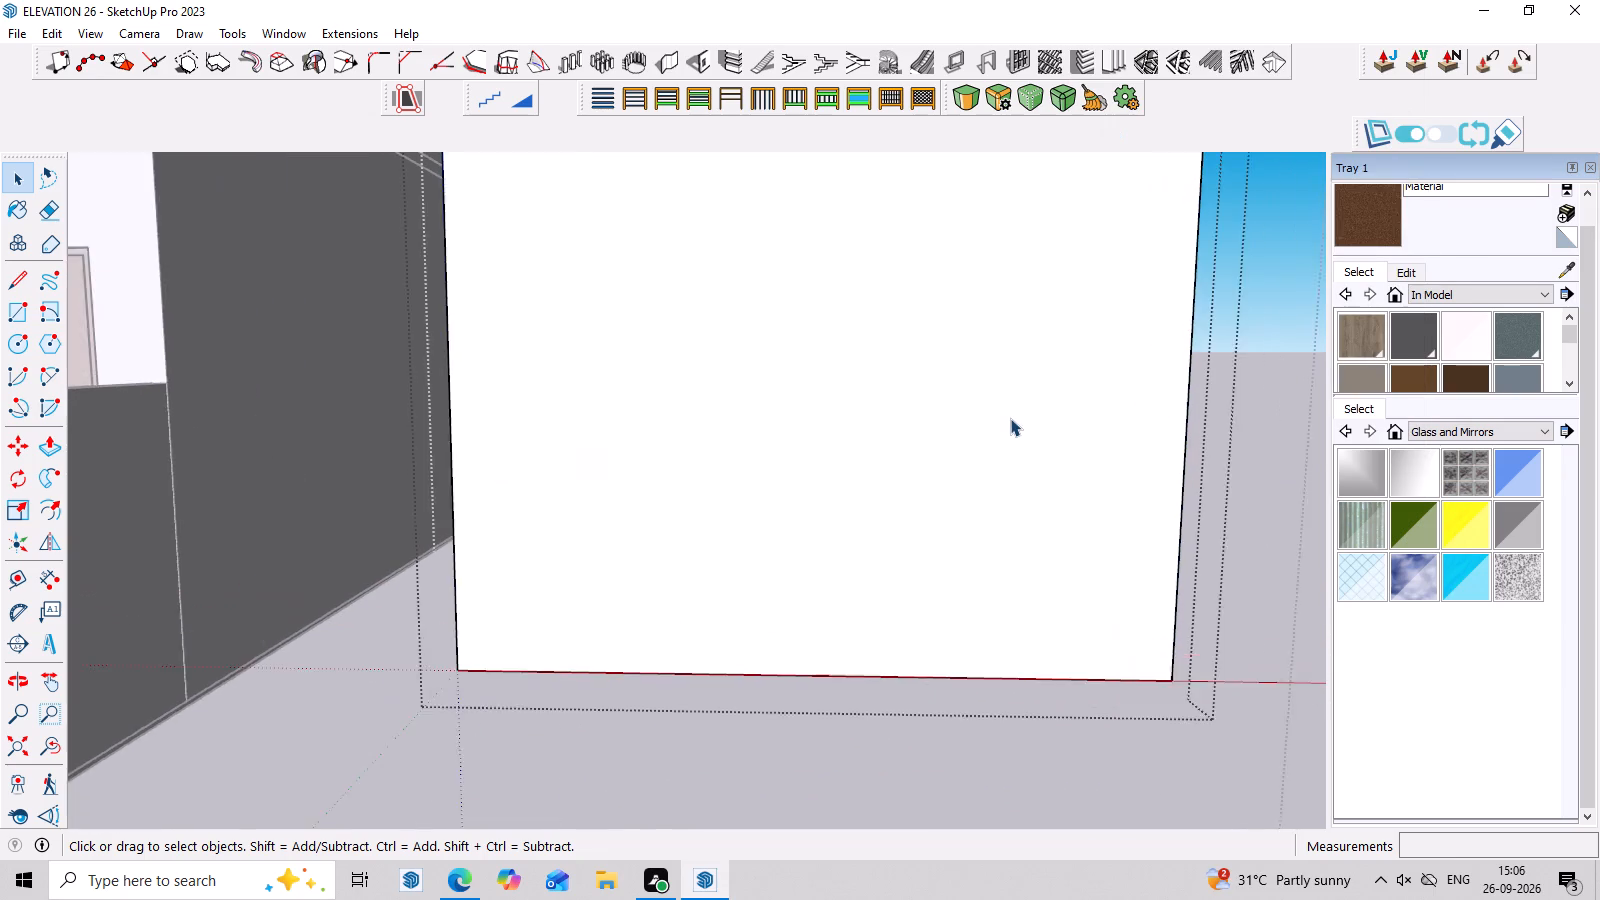
pyautogui.scroll(-10, 1012, 419)
pyautogui.scroll(8, 1133, 337)
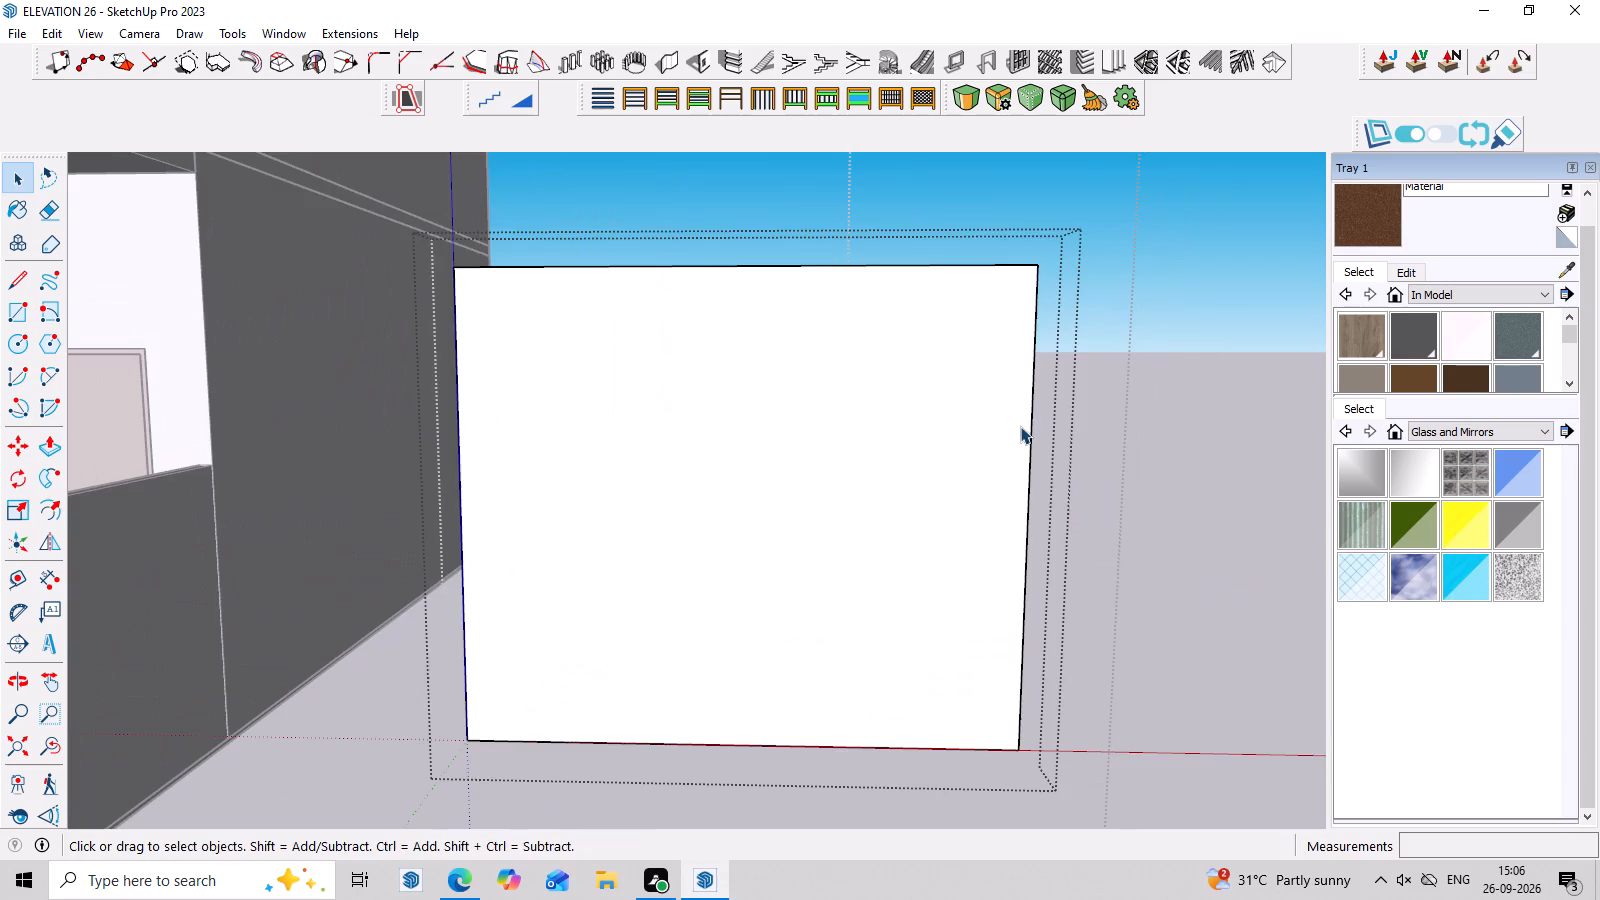
pyautogui.moveTo(1021, 421); pyautogui.dragTo(1034, 397, button='middle')
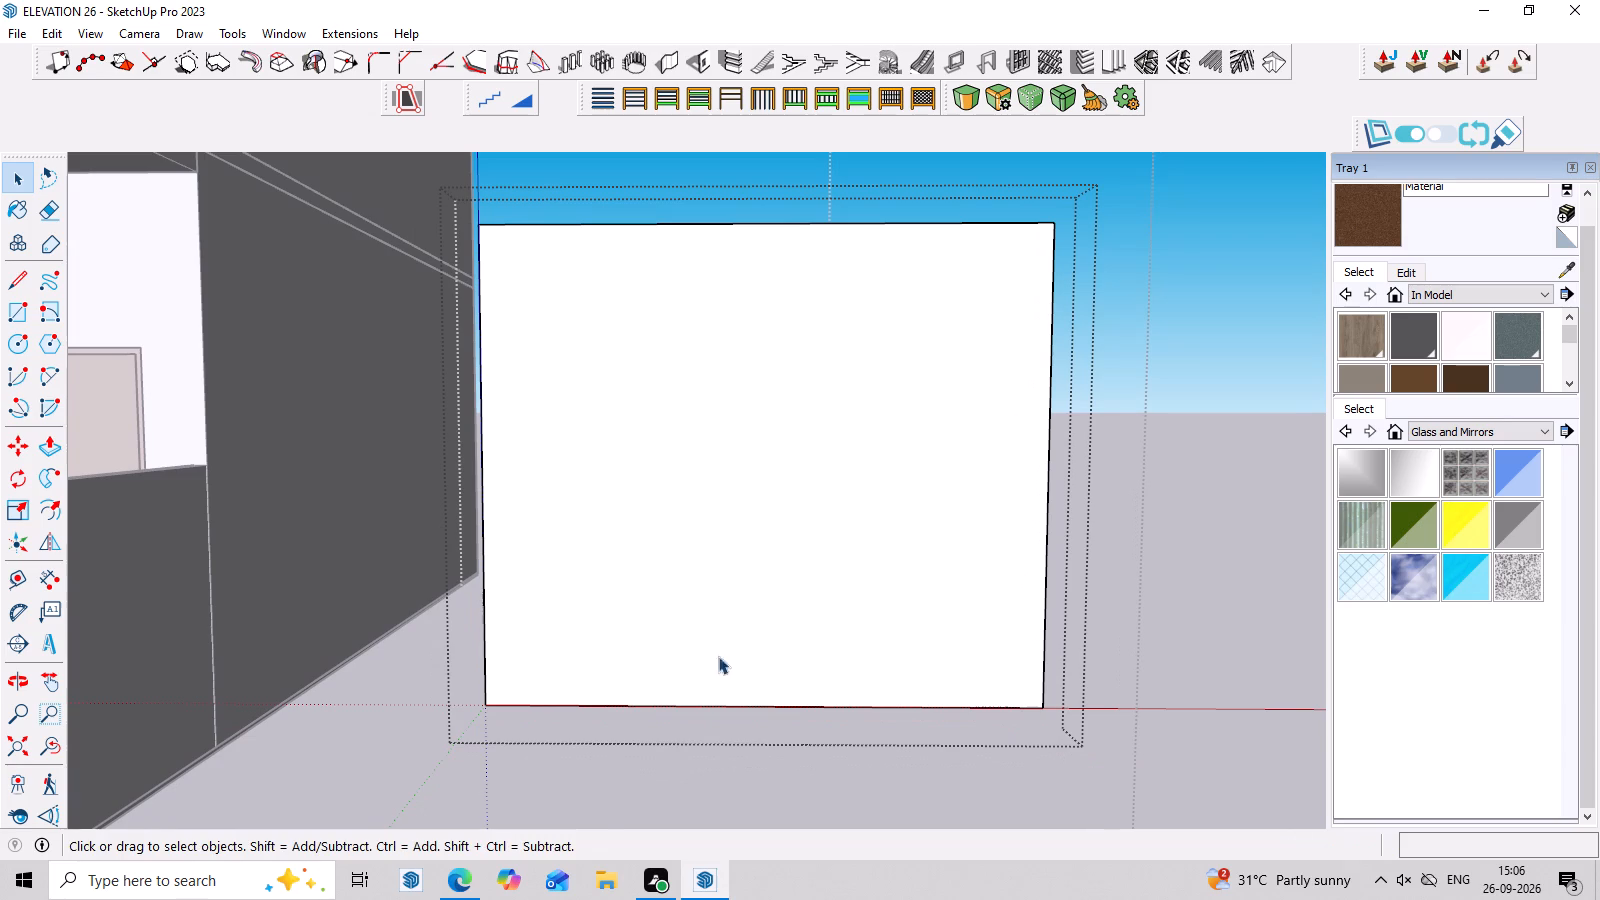
pyautogui.moveTo(1111, 534); pyautogui.dragTo(1112, 513, button='middle')
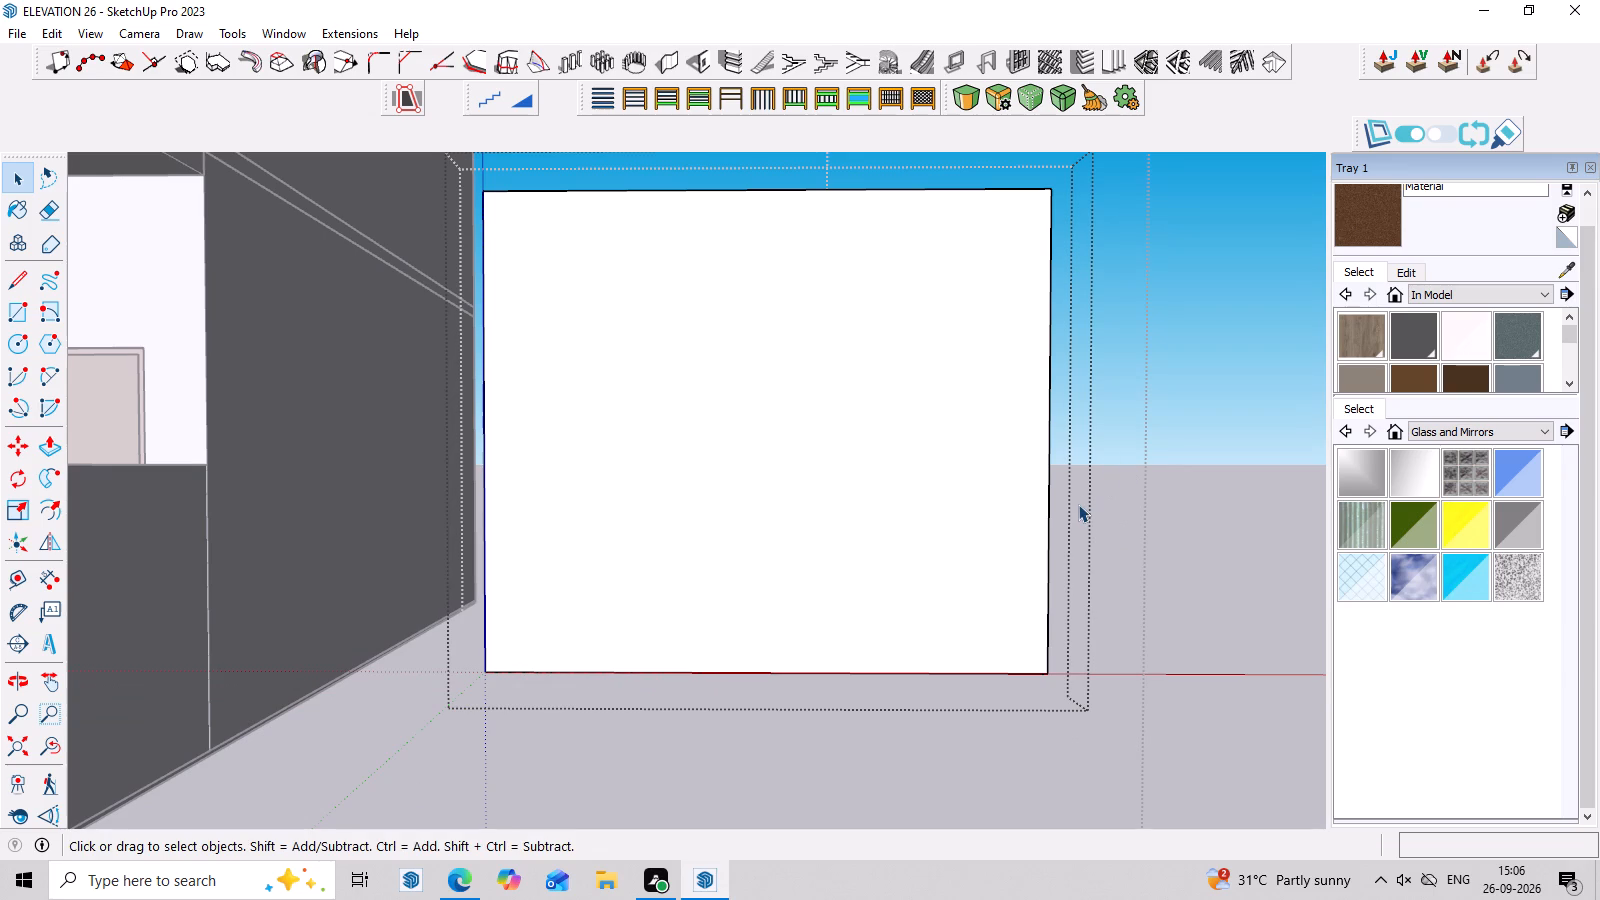
pyautogui.click(583, 333)
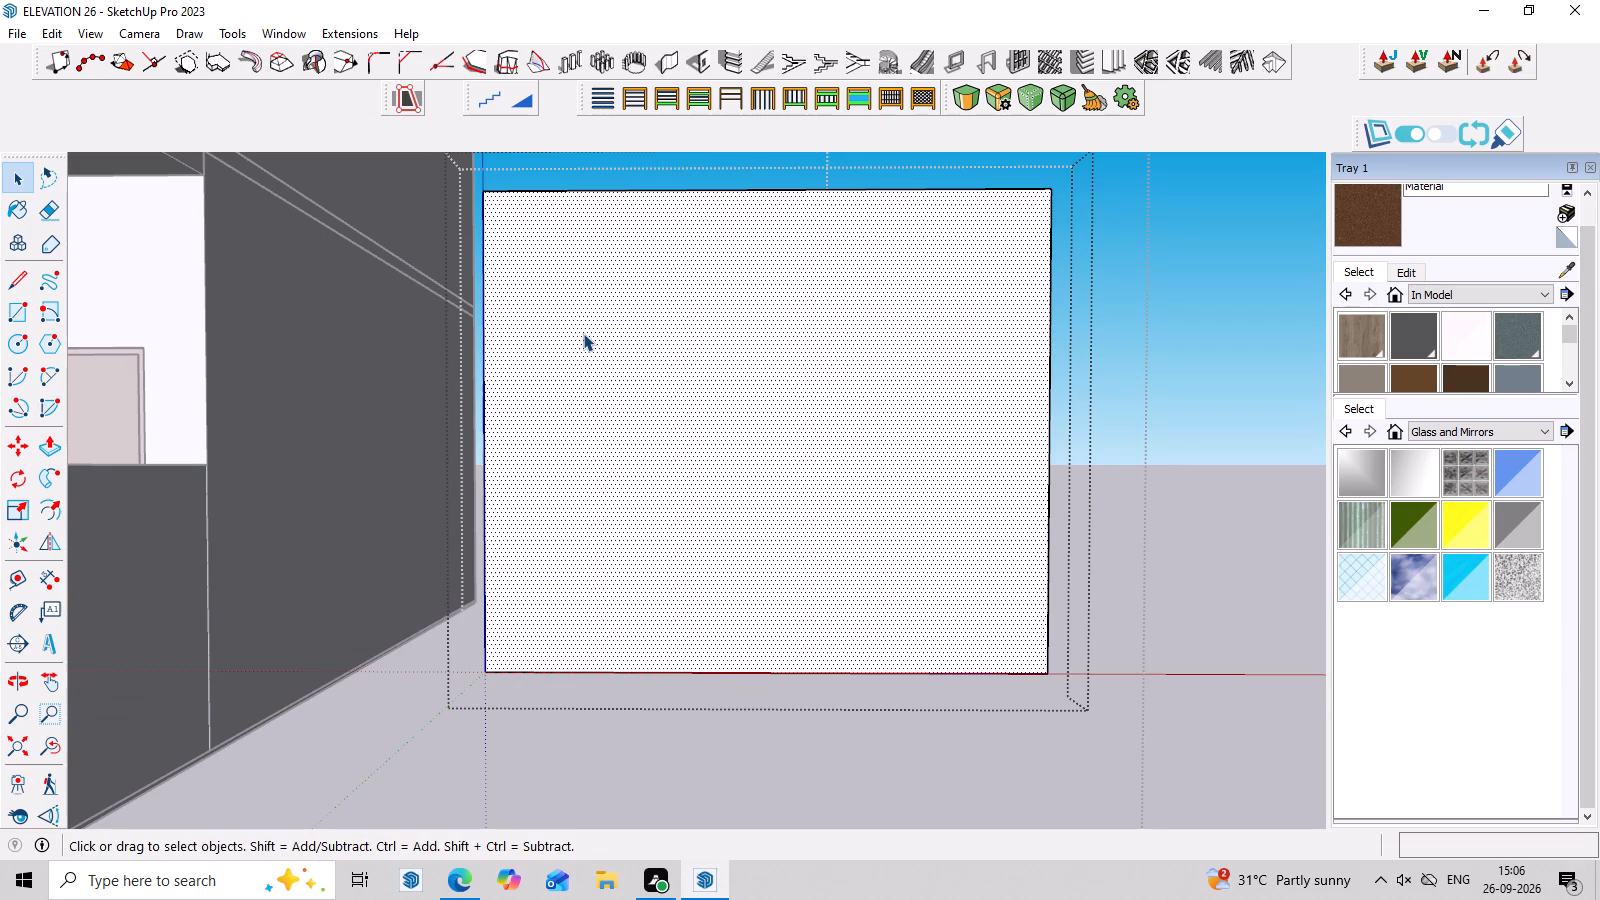
pyautogui.press('f')
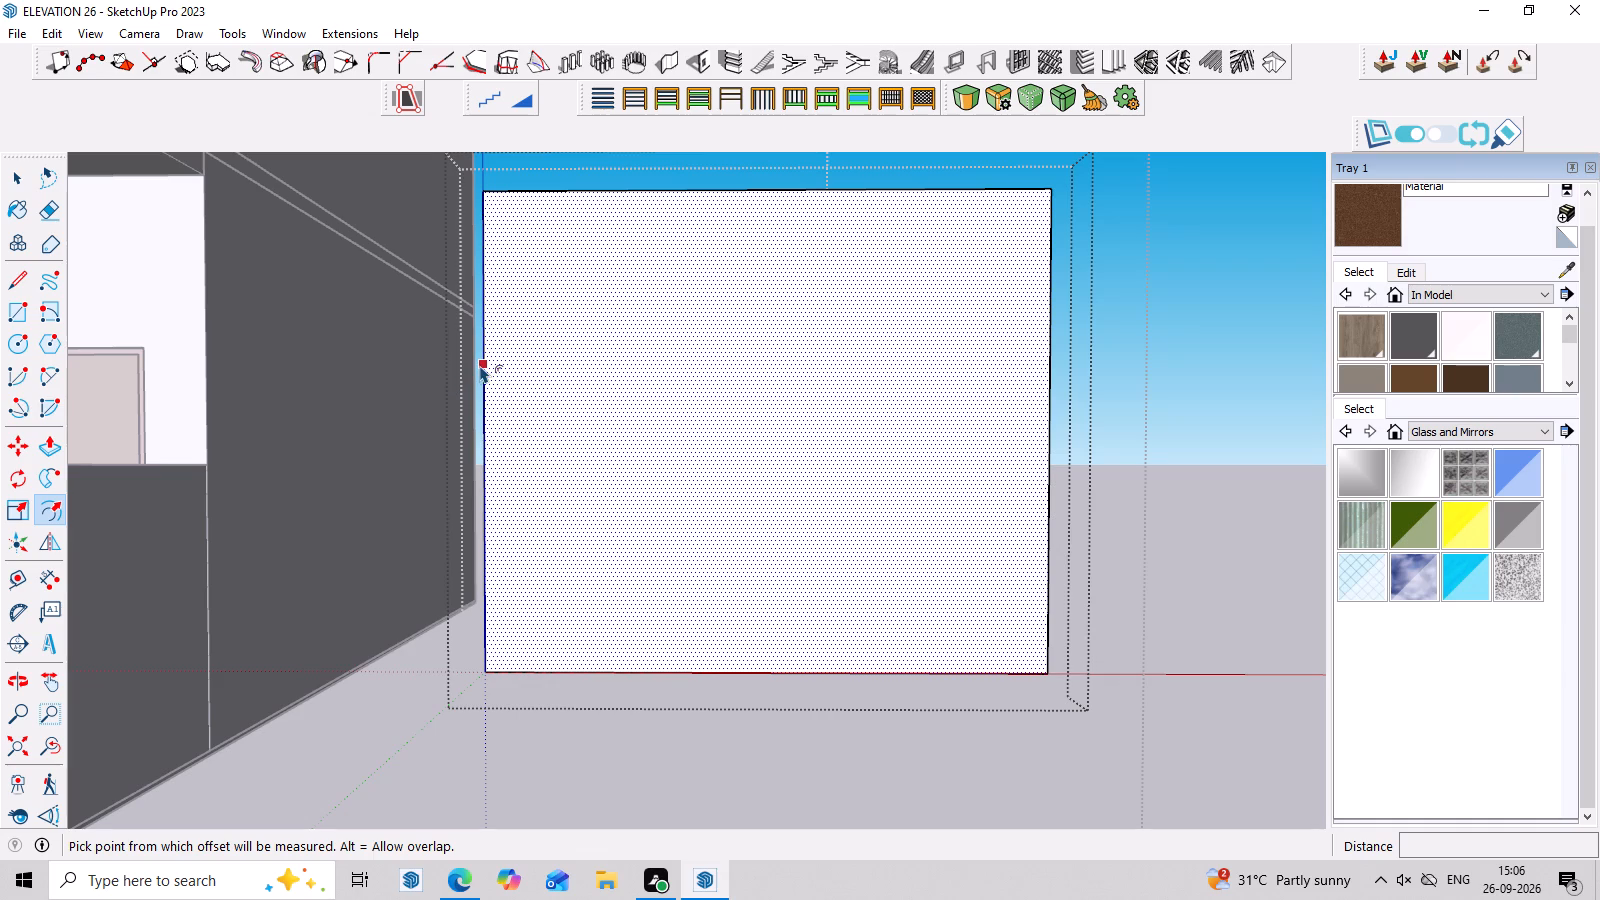
pyautogui.click(480, 365)
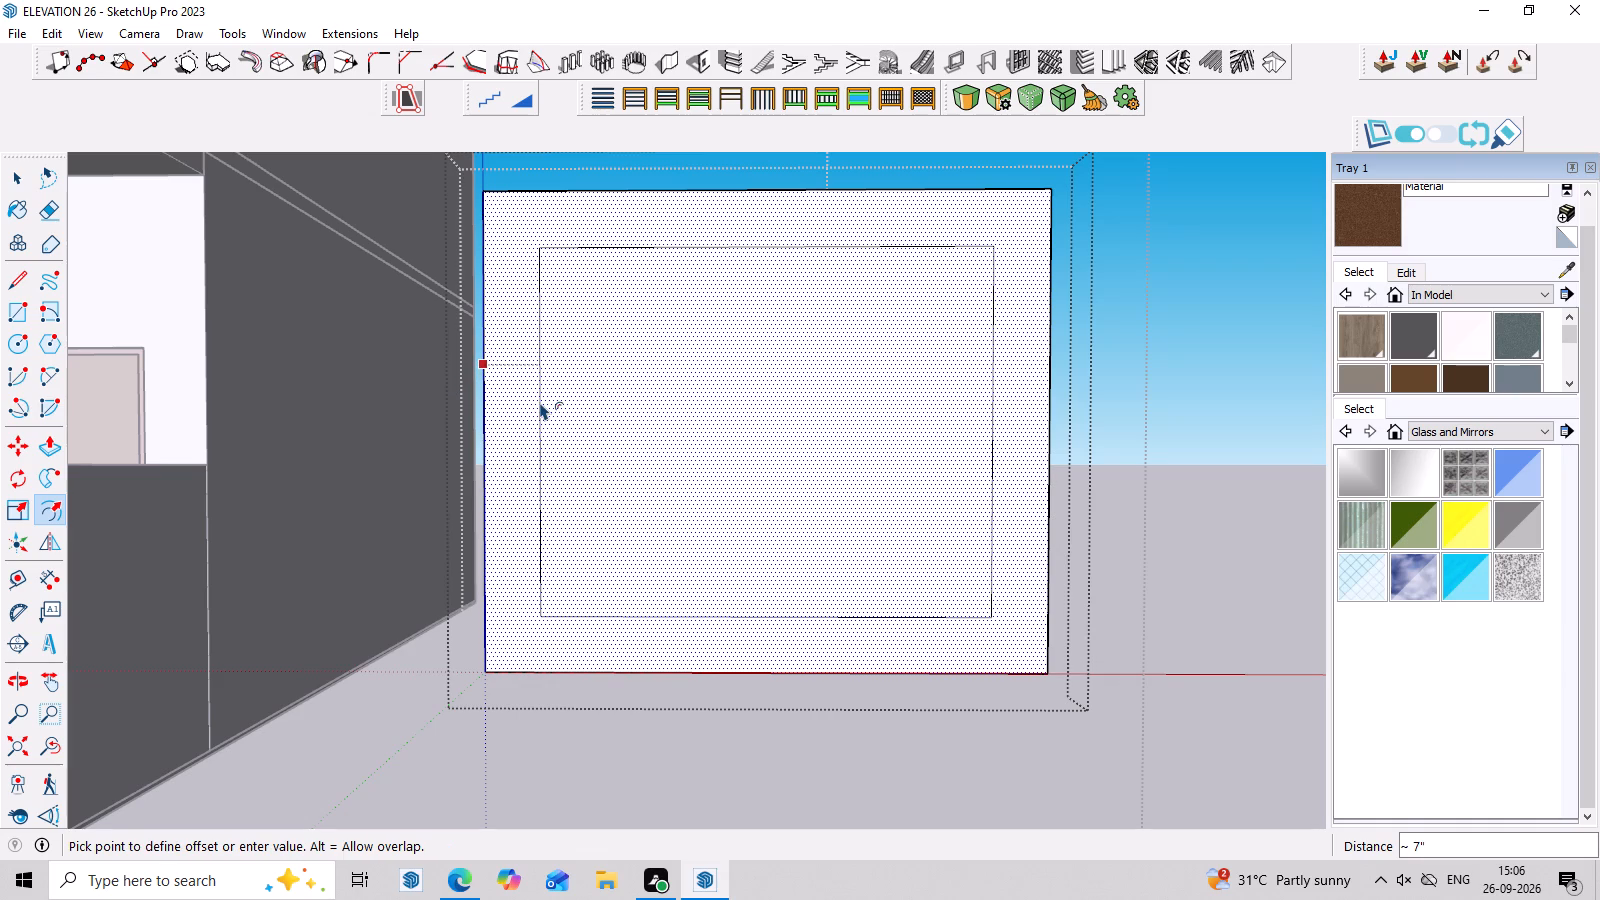
pyautogui.click(540, 402)
pyautogui.moveTo(759, 459); pyautogui.dragTo(761, 514, button='middle')
pyautogui.press('space')
# Move the bottom edge of the inner rectangle down about 7" onto the face's base edge.
pyautogui.scroll(2, 519, 386)
pyautogui.scroll(-2, 573, 387)
pyautogui.click(811, 709)
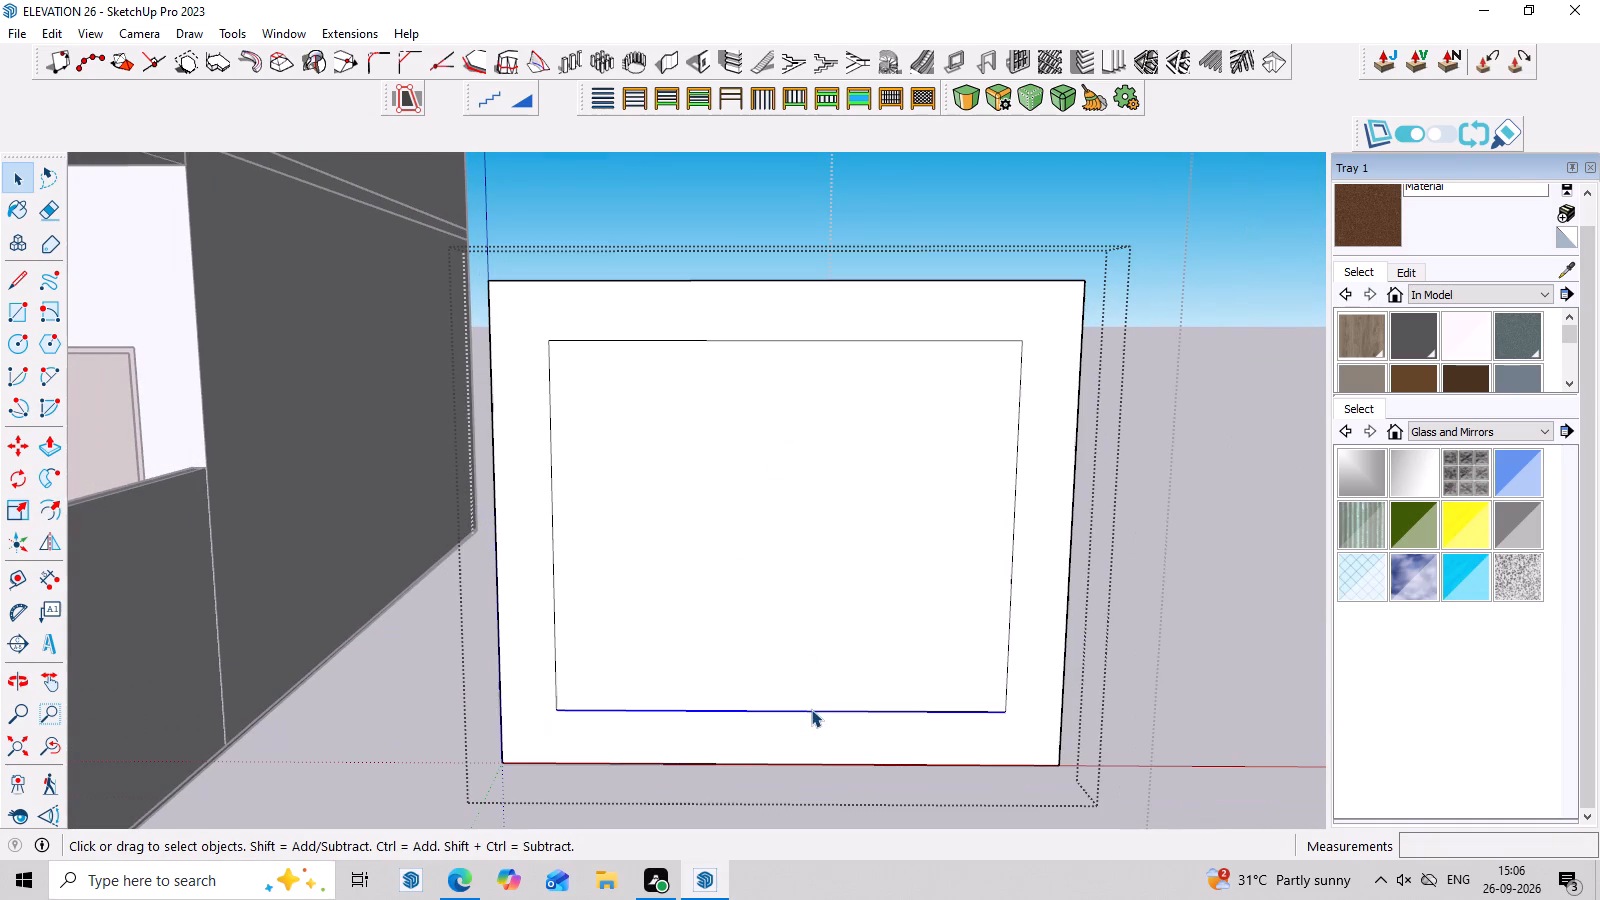
pyautogui.press('m')
pyautogui.click(1007, 711)
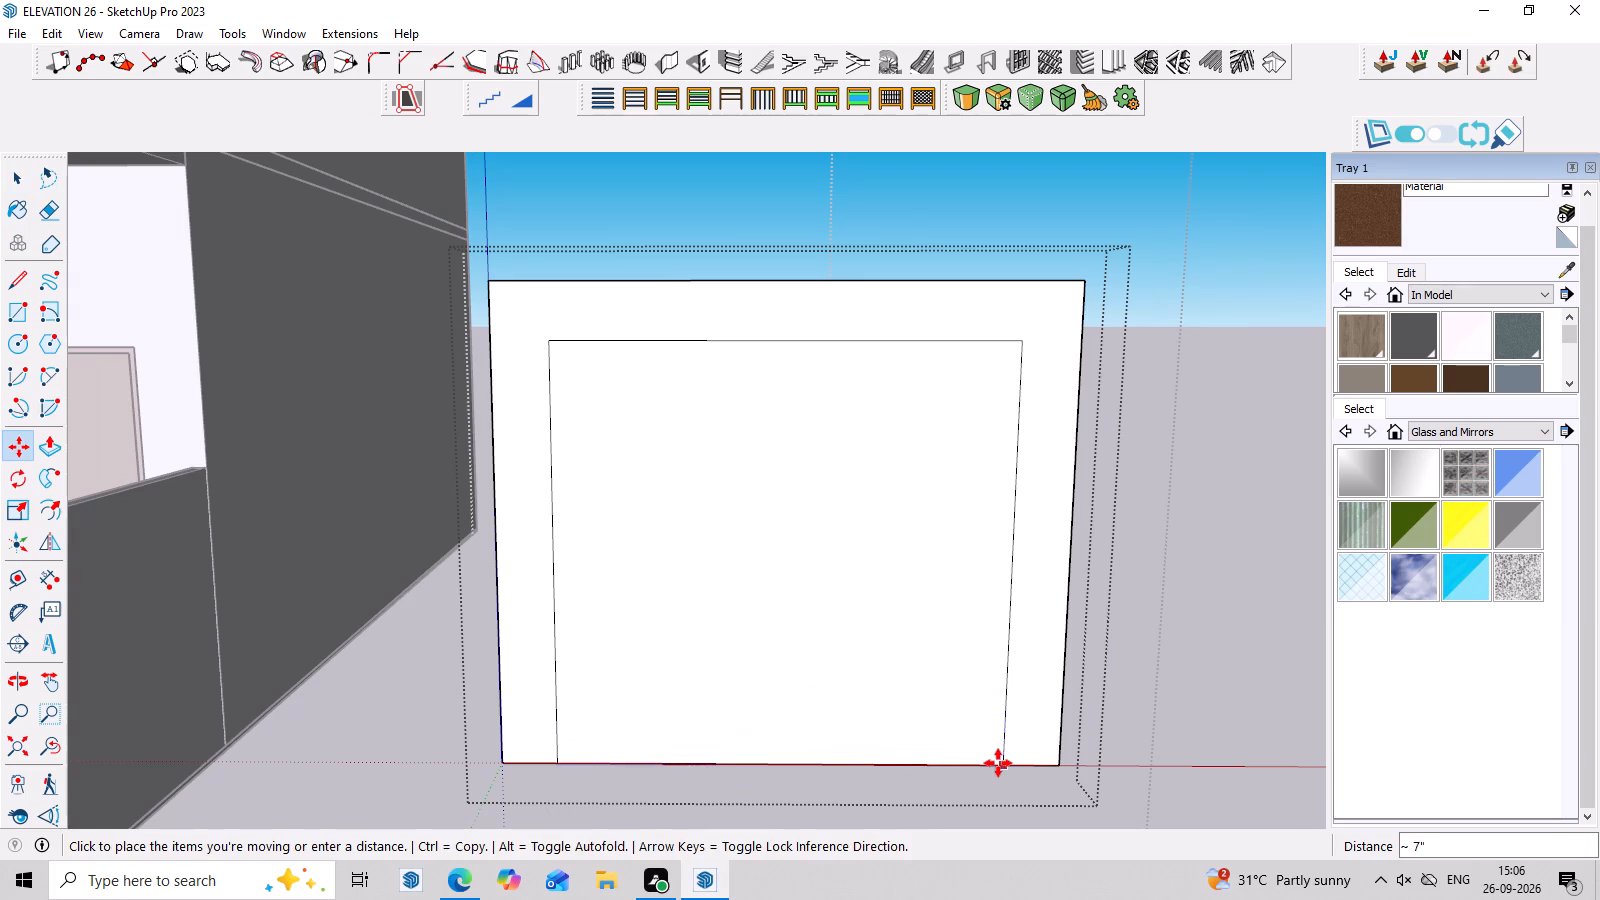
pyautogui.click(998, 763)
pyautogui.scroll(-3, 1091, 714)
pyautogui.moveTo(1127, 683); pyautogui.dragTo(1076, 555, button='middle')
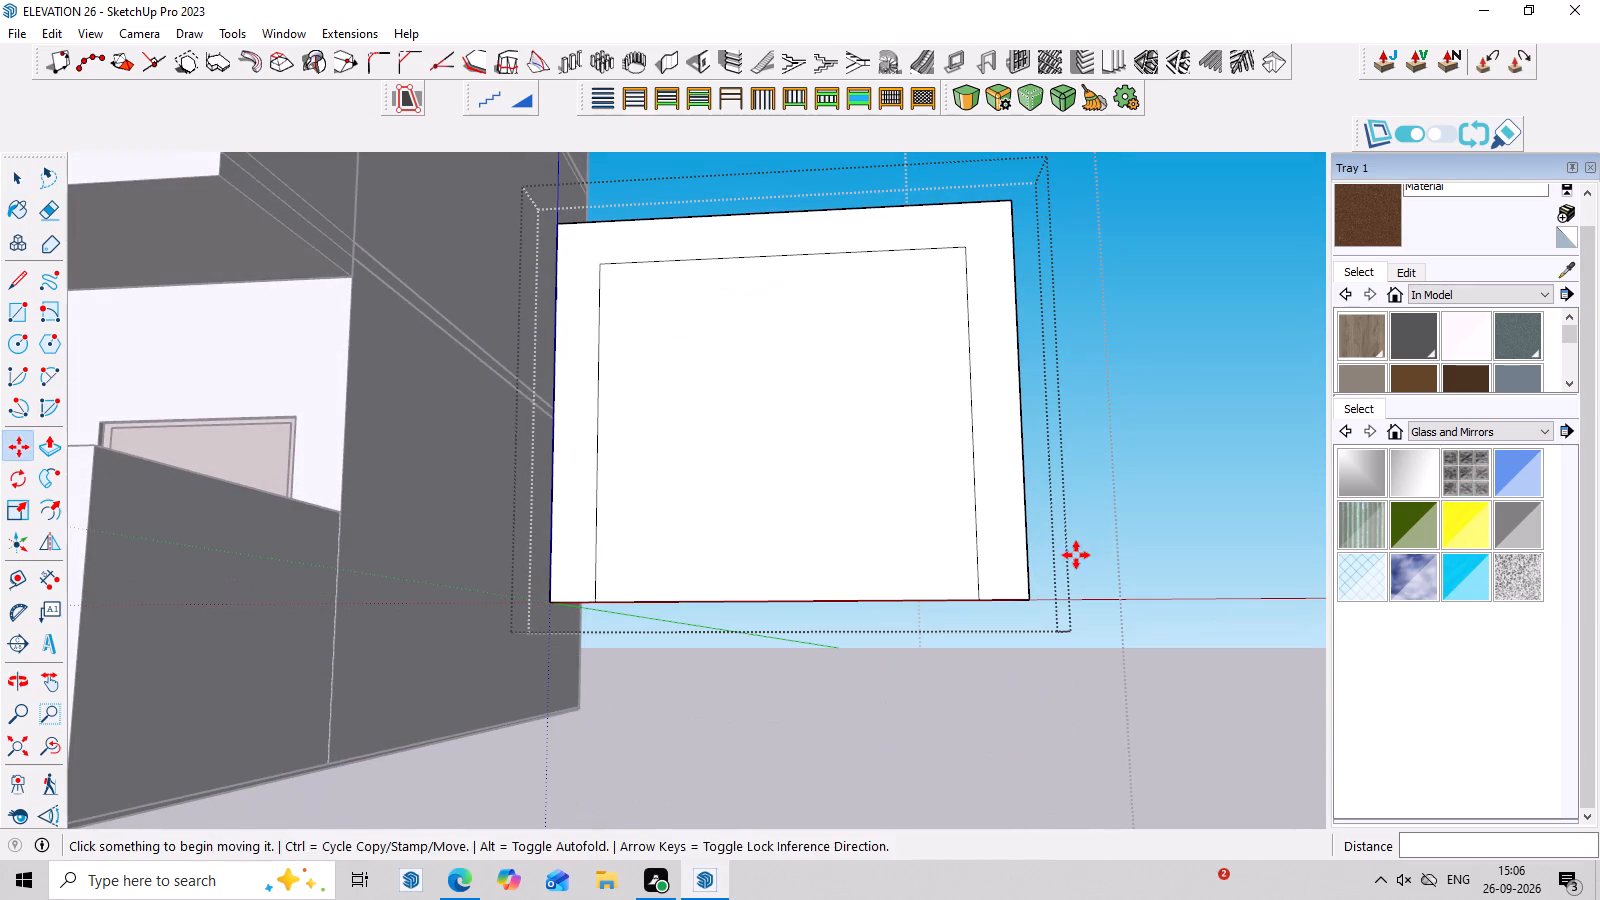
pyautogui.press('space')
# Round the house-side upper corner of the inner outline with a tangent two-point arc fillet.
pyautogui.scroll(3, 1209, 374)
pyautogui.scroll(-6, 1139, 425)
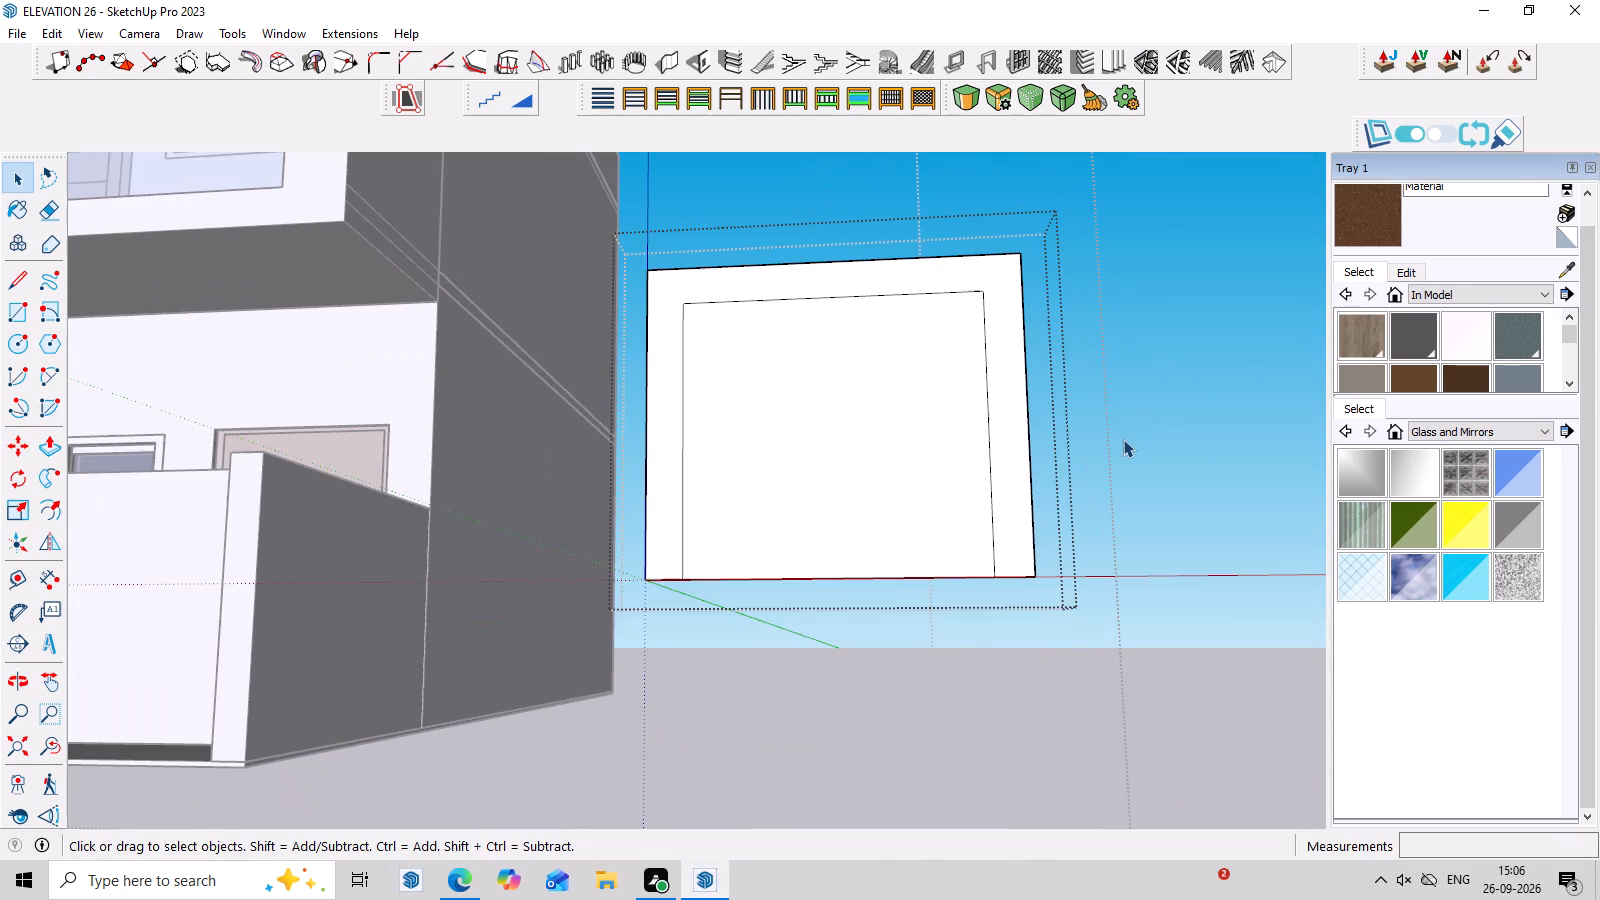
pyautogui.moveTo(1115, 442); pyautogui.dragTo(1127, 482, button='middle')
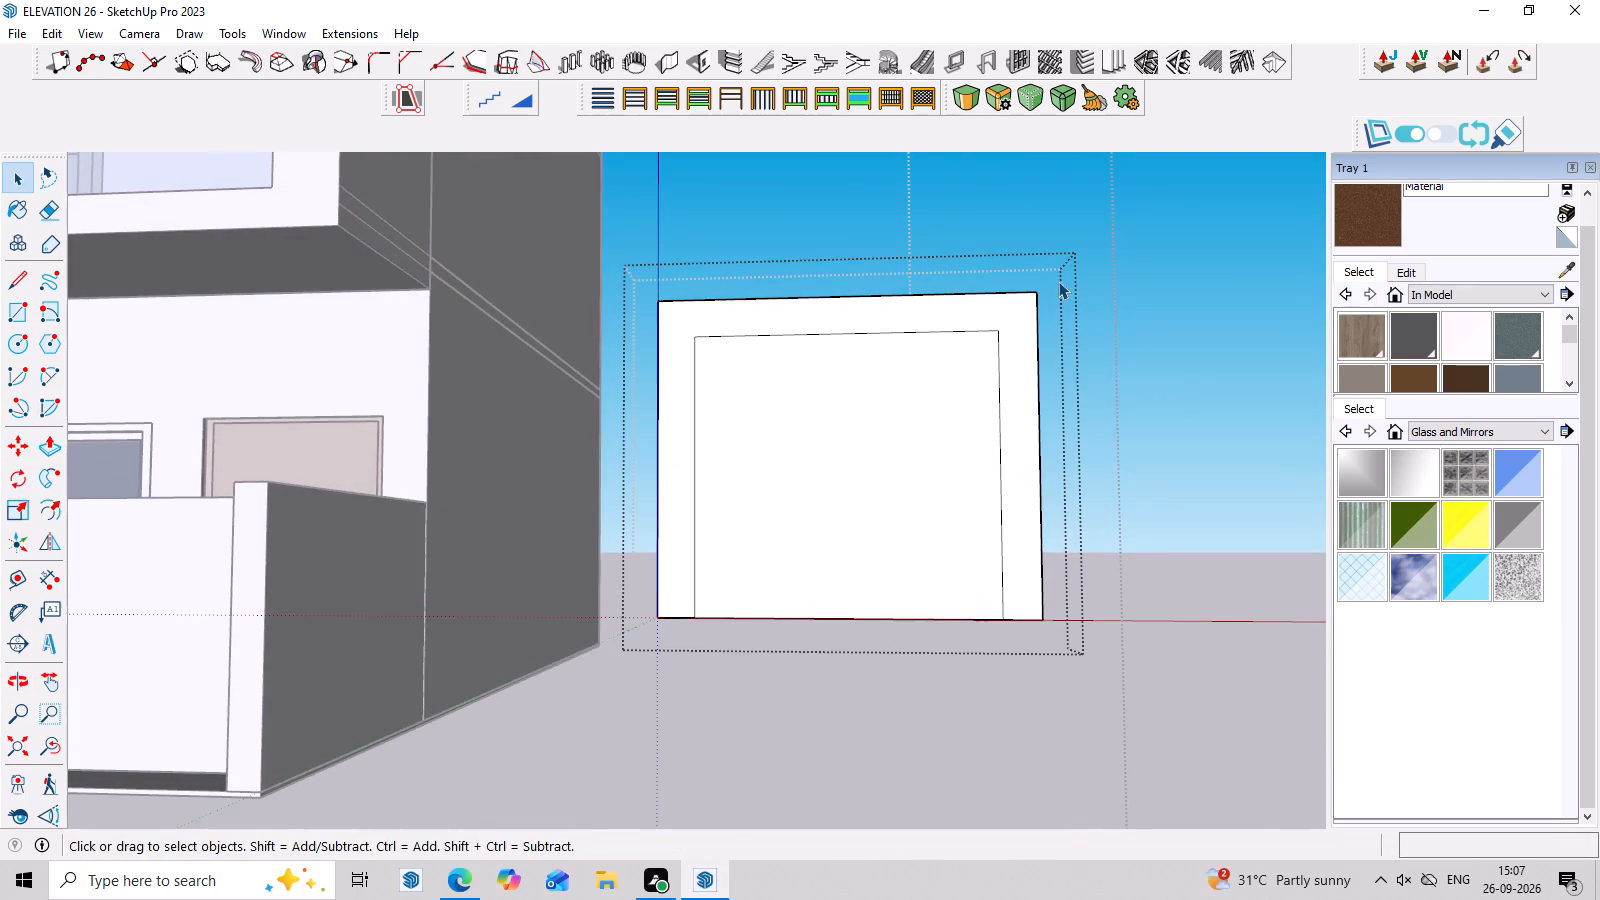
pyautogui.moveTo(1057, 280); pyautogui.dragTo(1073, 316, button='middle')
pyautogui.click(51, 368)
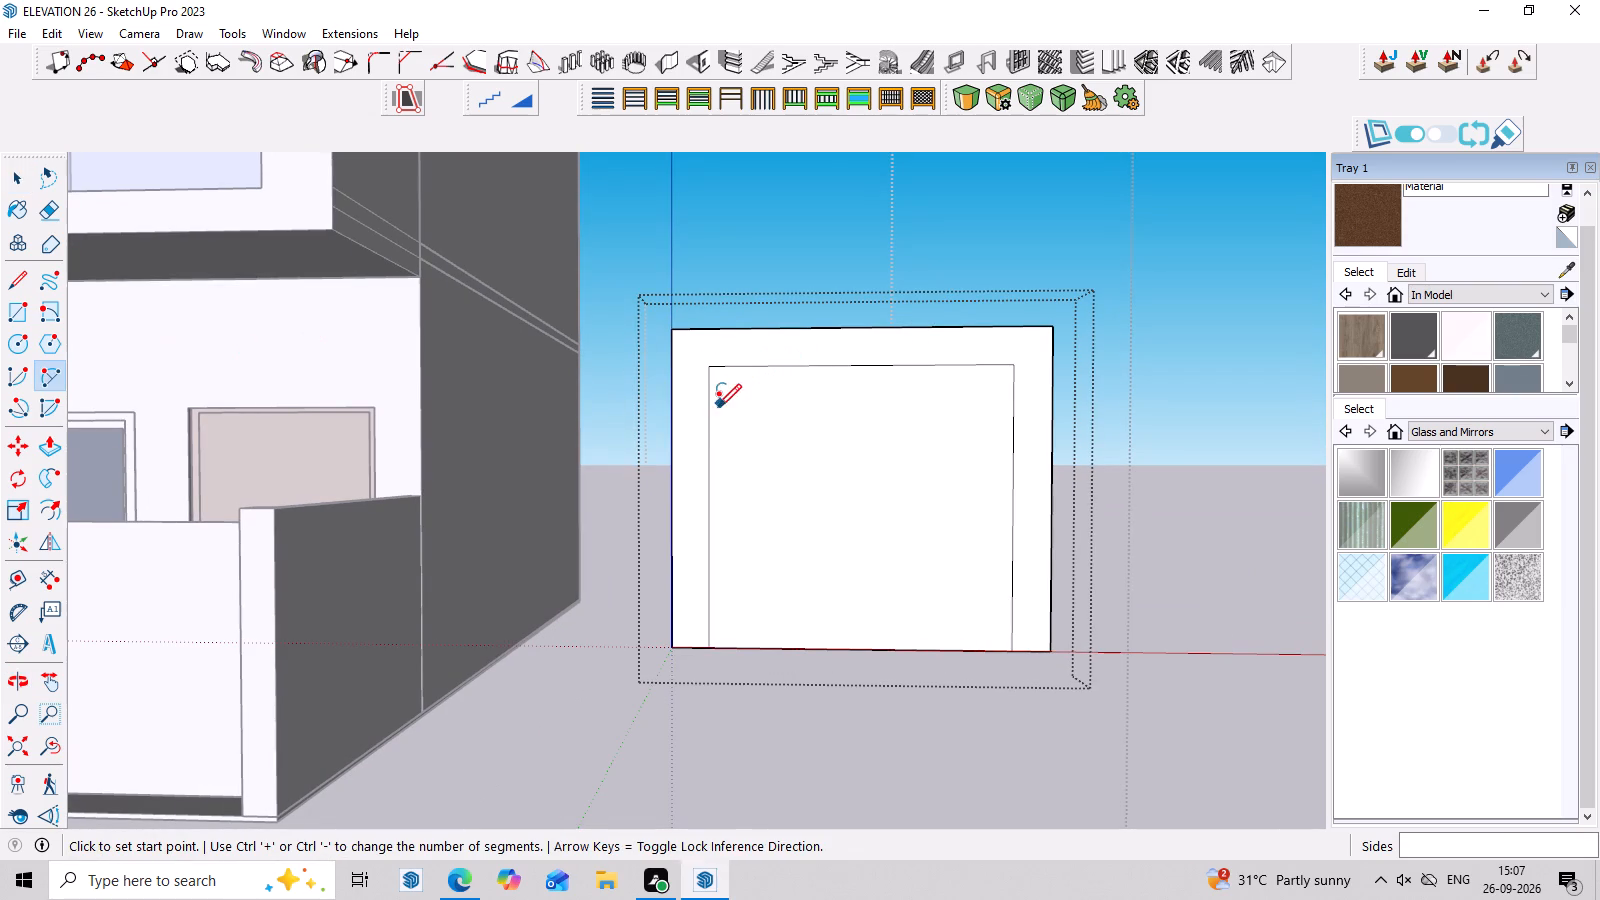
pyautogui.click(706, 429)
pyautogui.doubleClick(763, 370)
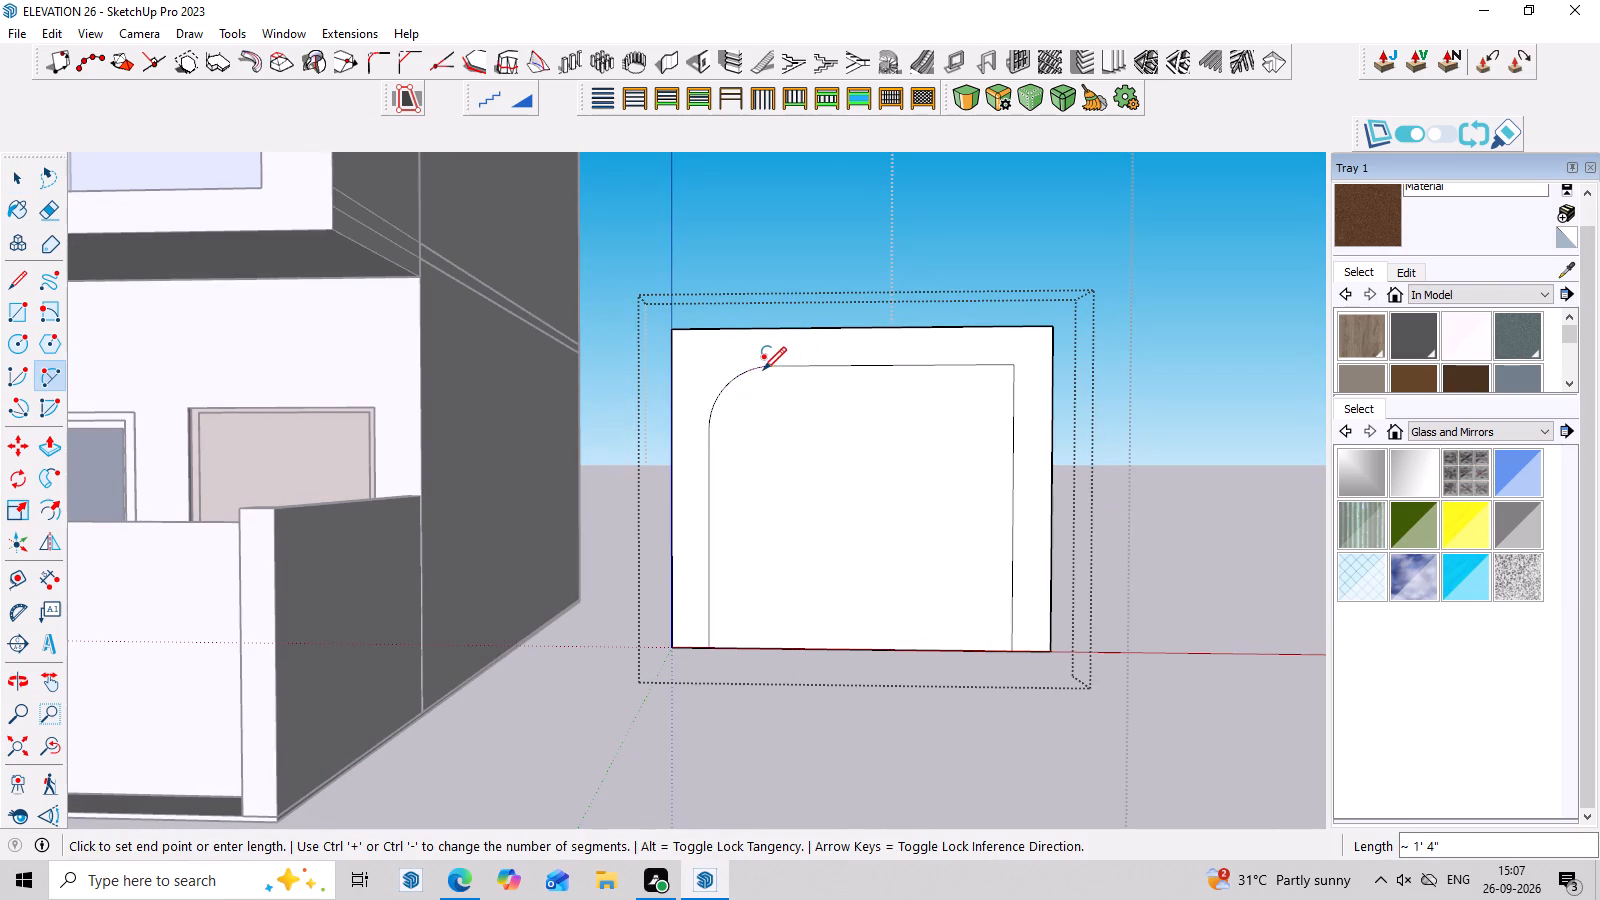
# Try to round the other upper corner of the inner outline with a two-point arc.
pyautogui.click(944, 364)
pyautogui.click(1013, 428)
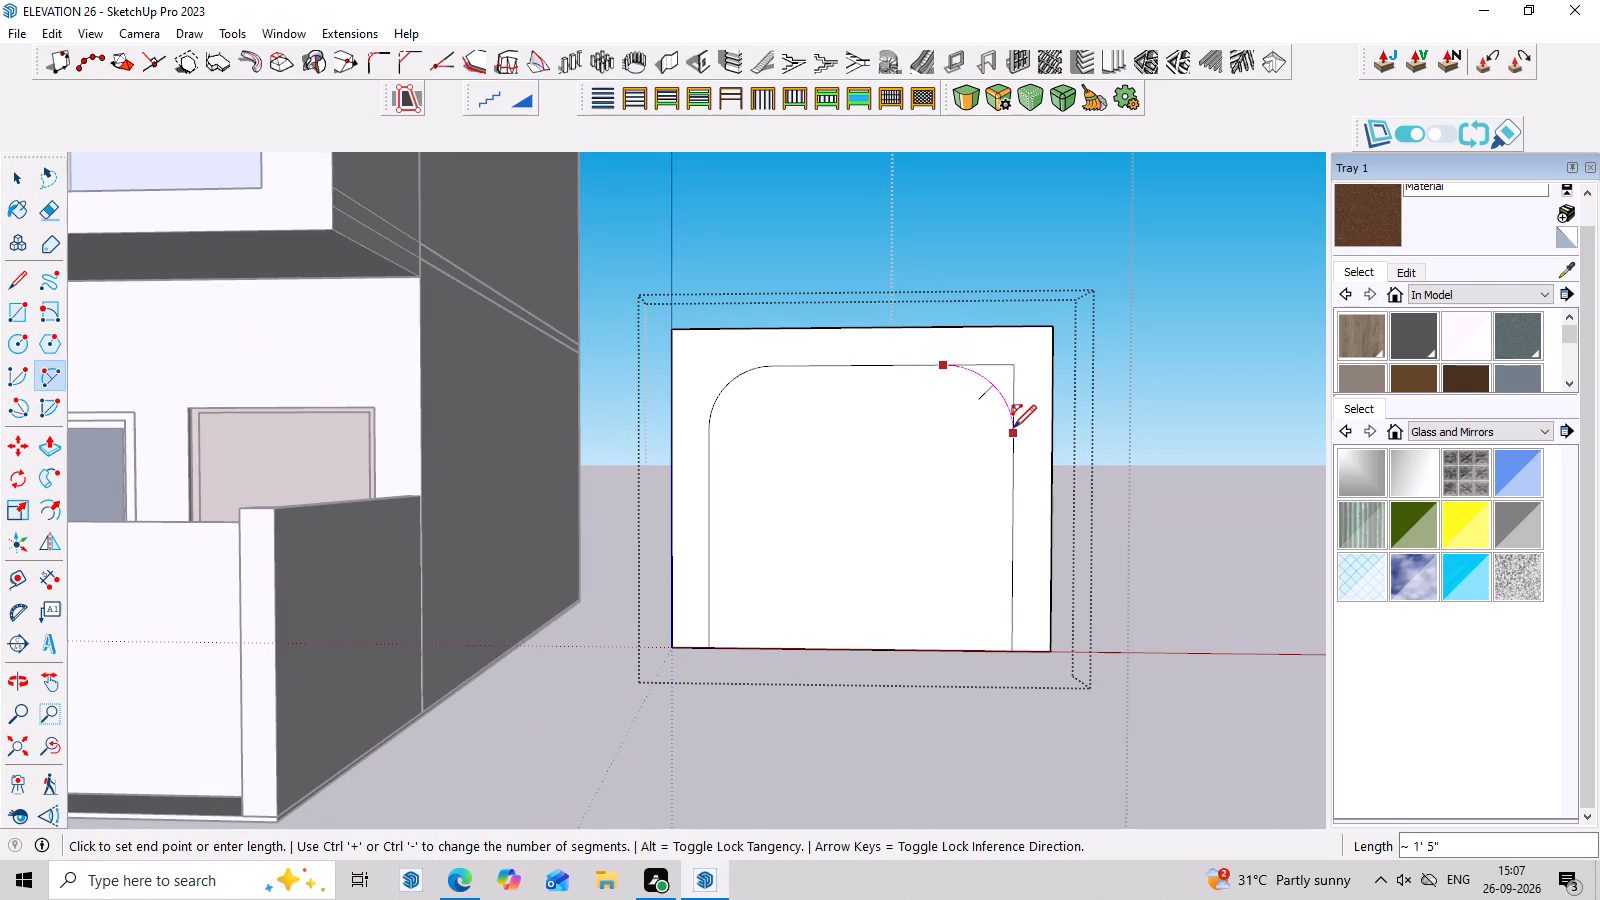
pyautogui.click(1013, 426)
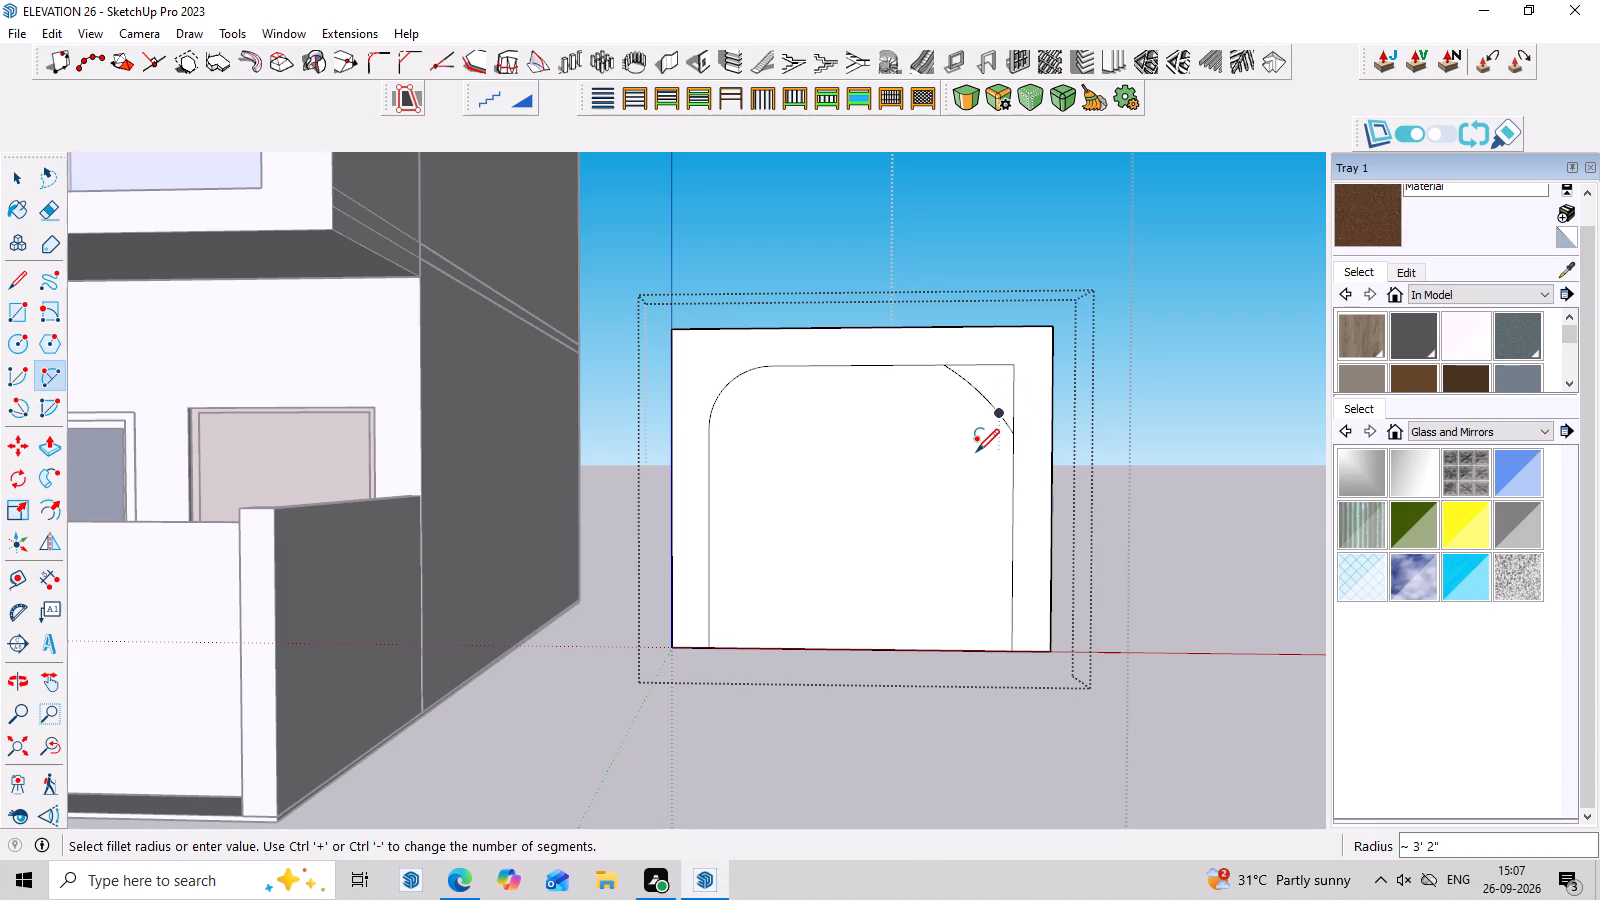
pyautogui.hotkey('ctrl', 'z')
# Draw a two-point arc across the other upper corner of the inner outline and erase the leftover square corner edges.
pyautogui.click(953, 368)
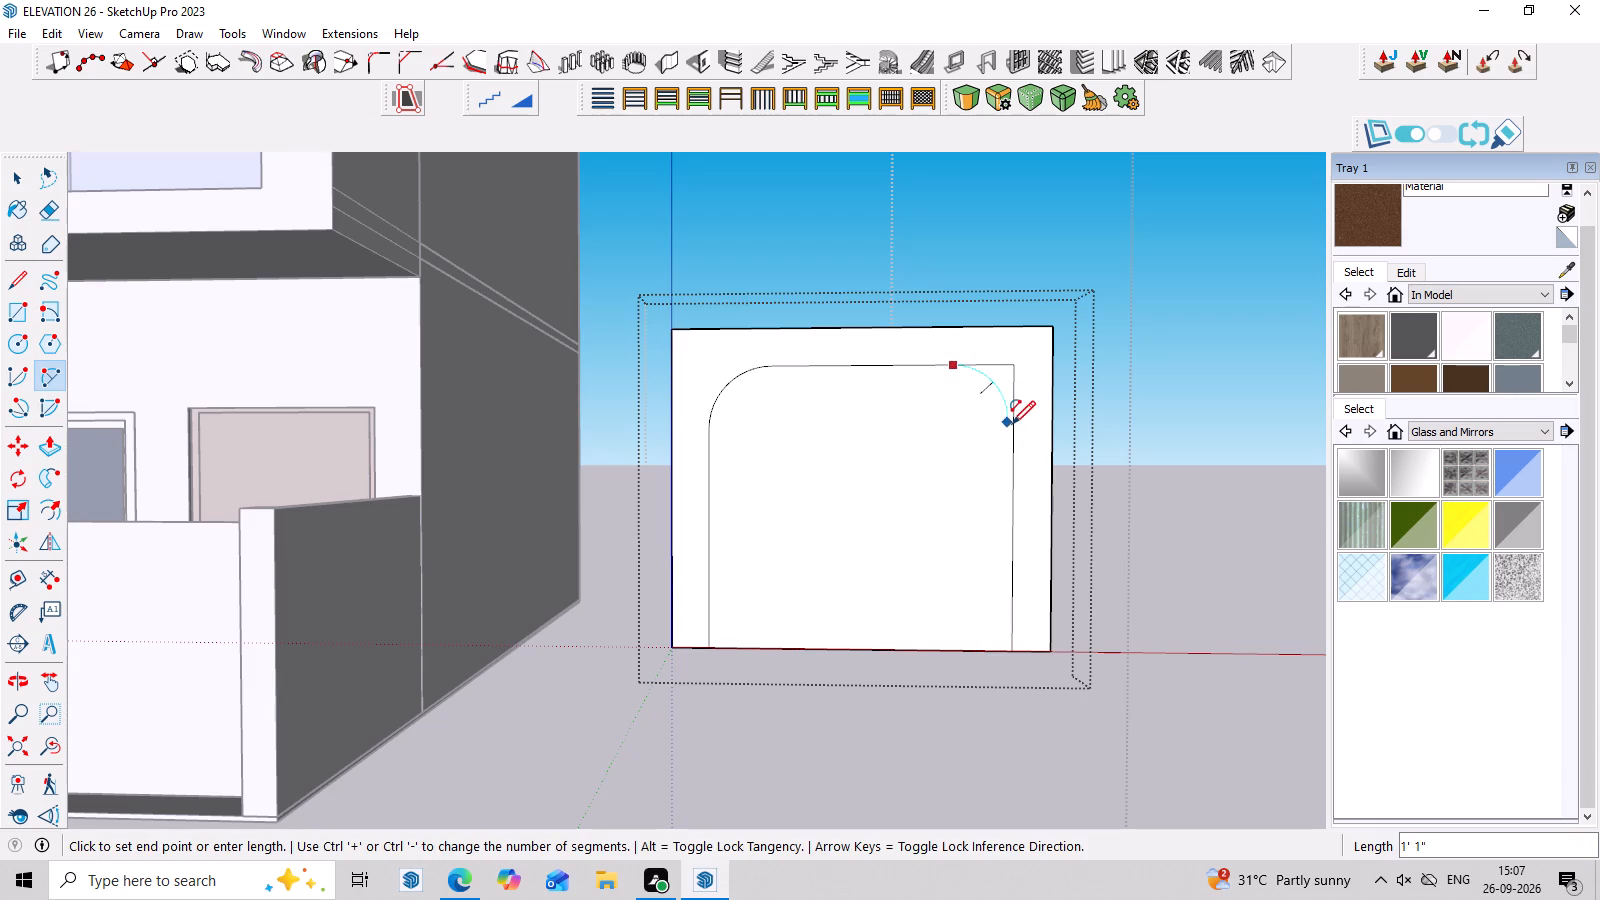
pyautogui.click(1013, 427)
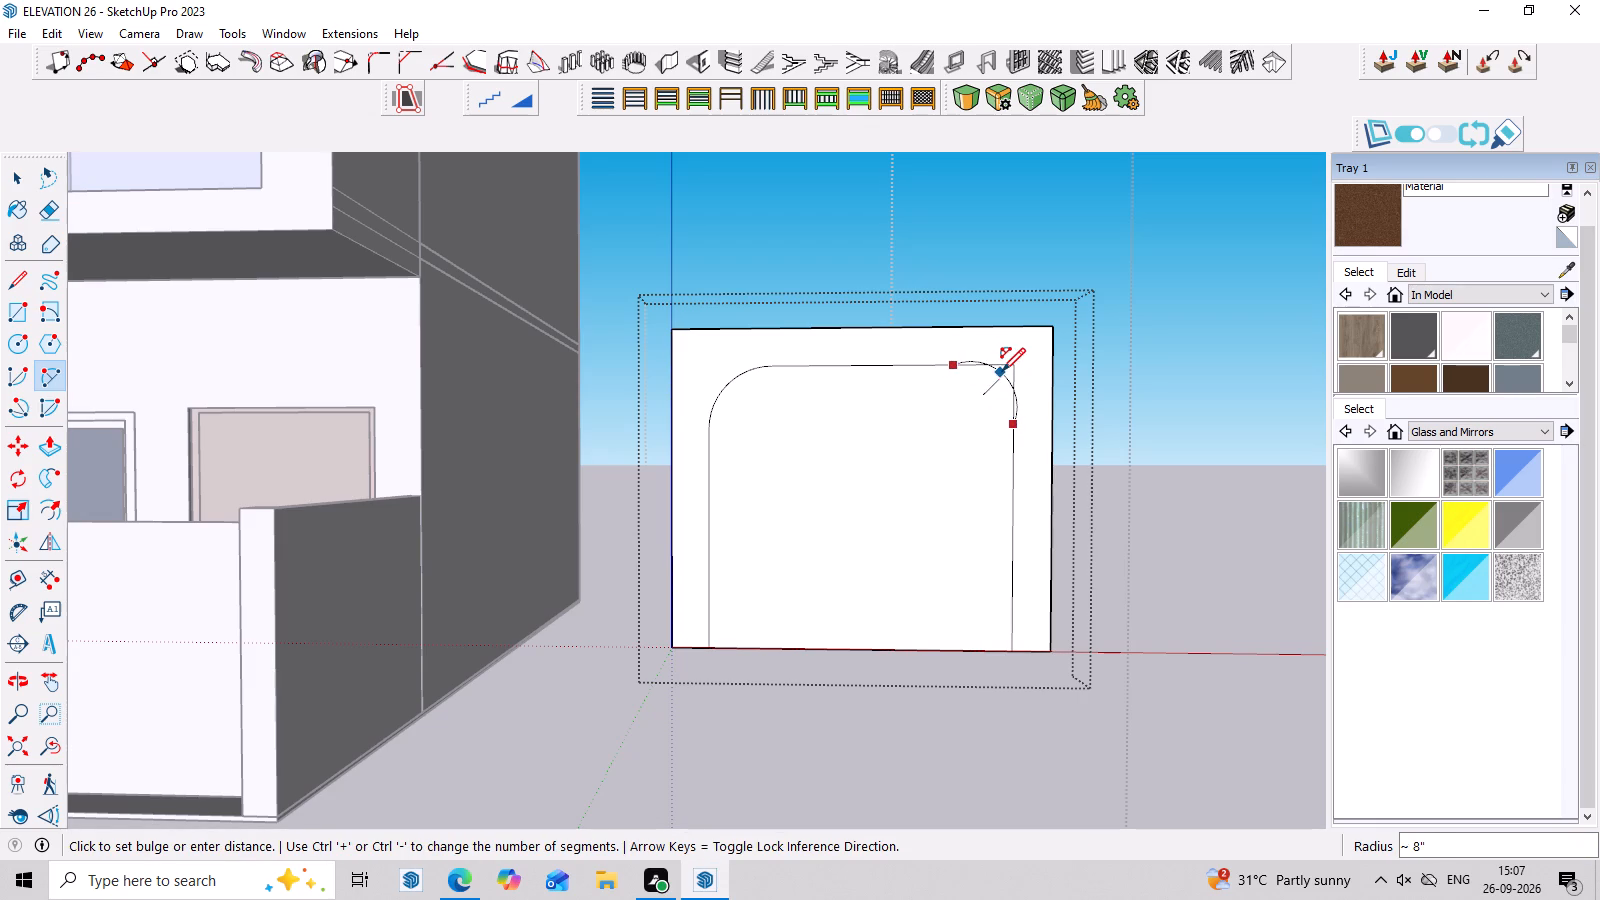
pyautogui.click(996, 374)
pyautogui.press('space')
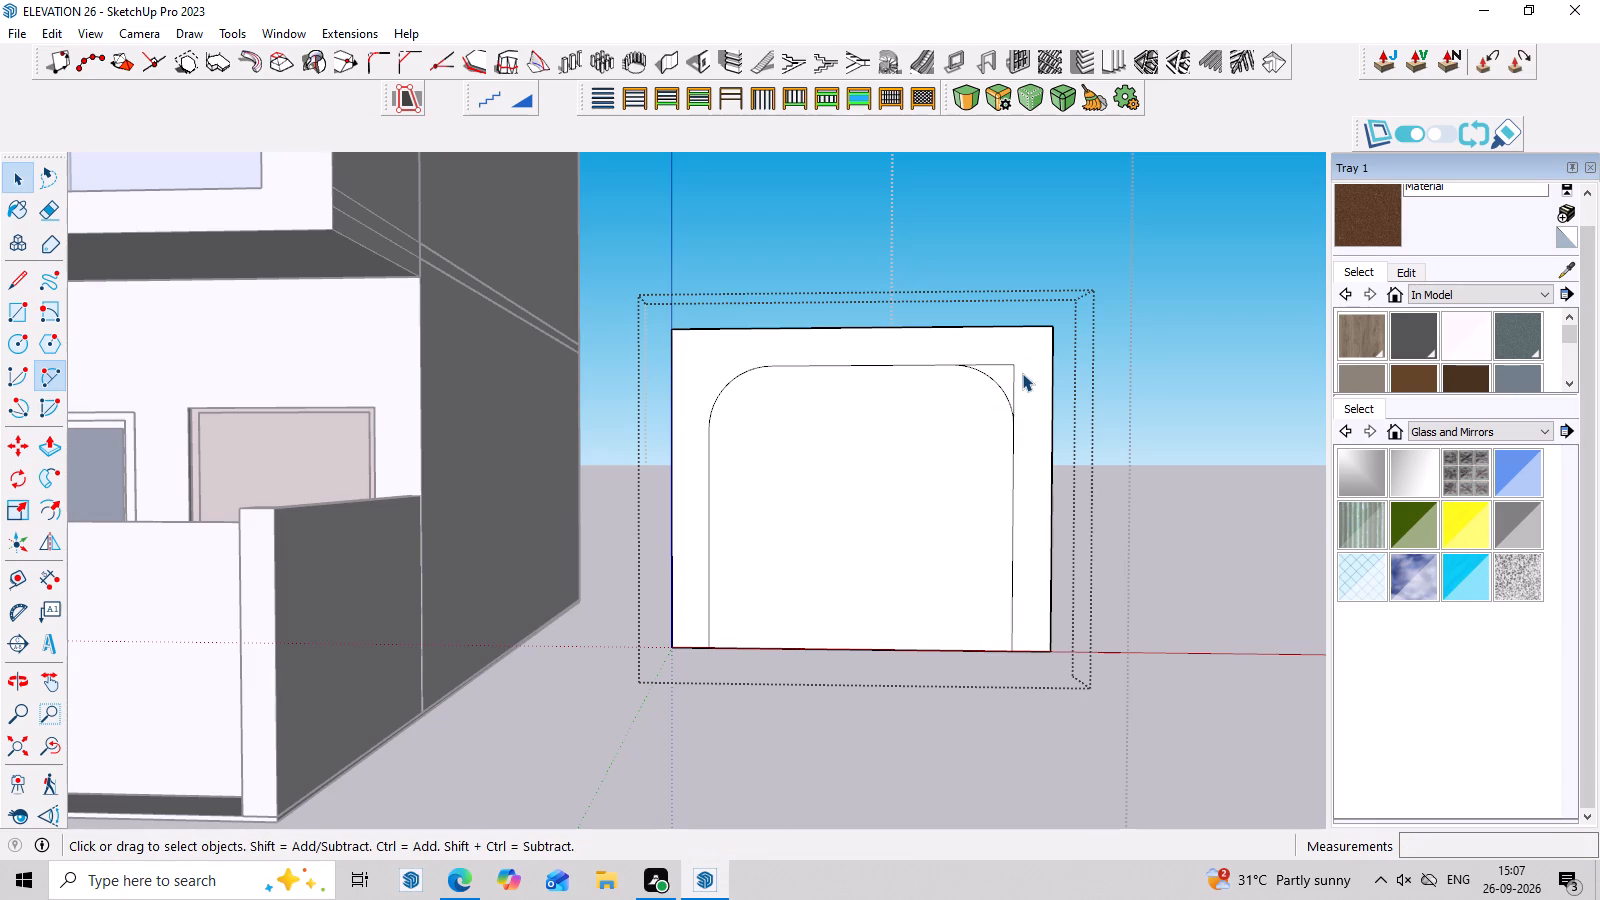
pyautogui.press('e')
pyautogui.click(1003, 365)
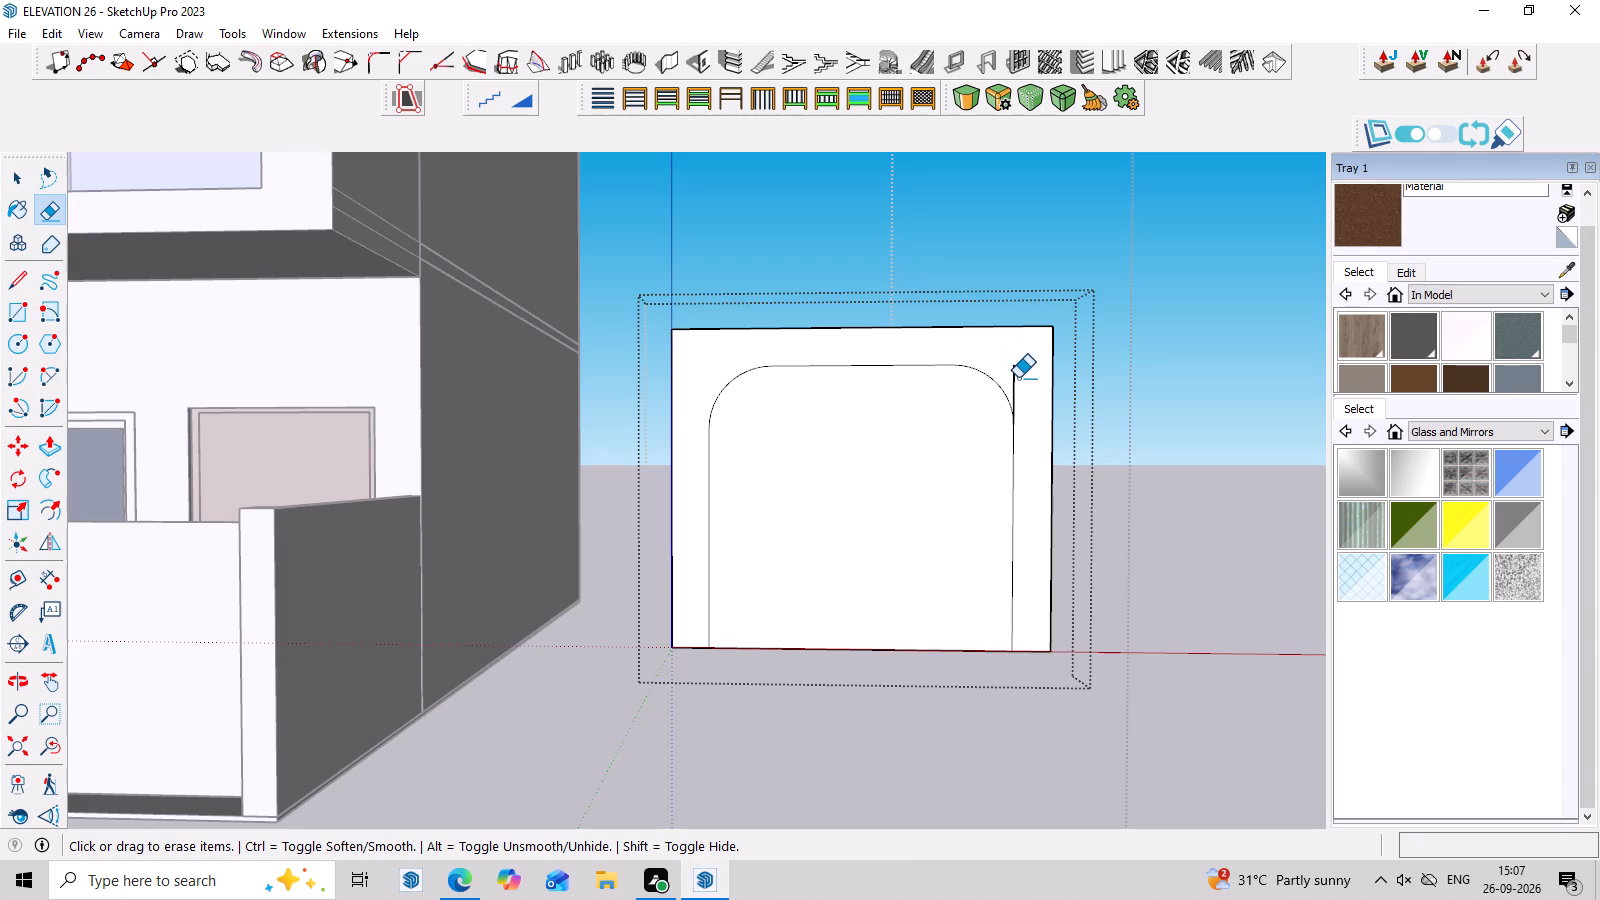
pyautogui.click(1018, 378)
pyautogui.click(1014, 386)
# Cut away the inner rounded face and erase the base edge below it, leaving an open arched frame.
pyautogui.scroll(-6, 1066, 437)
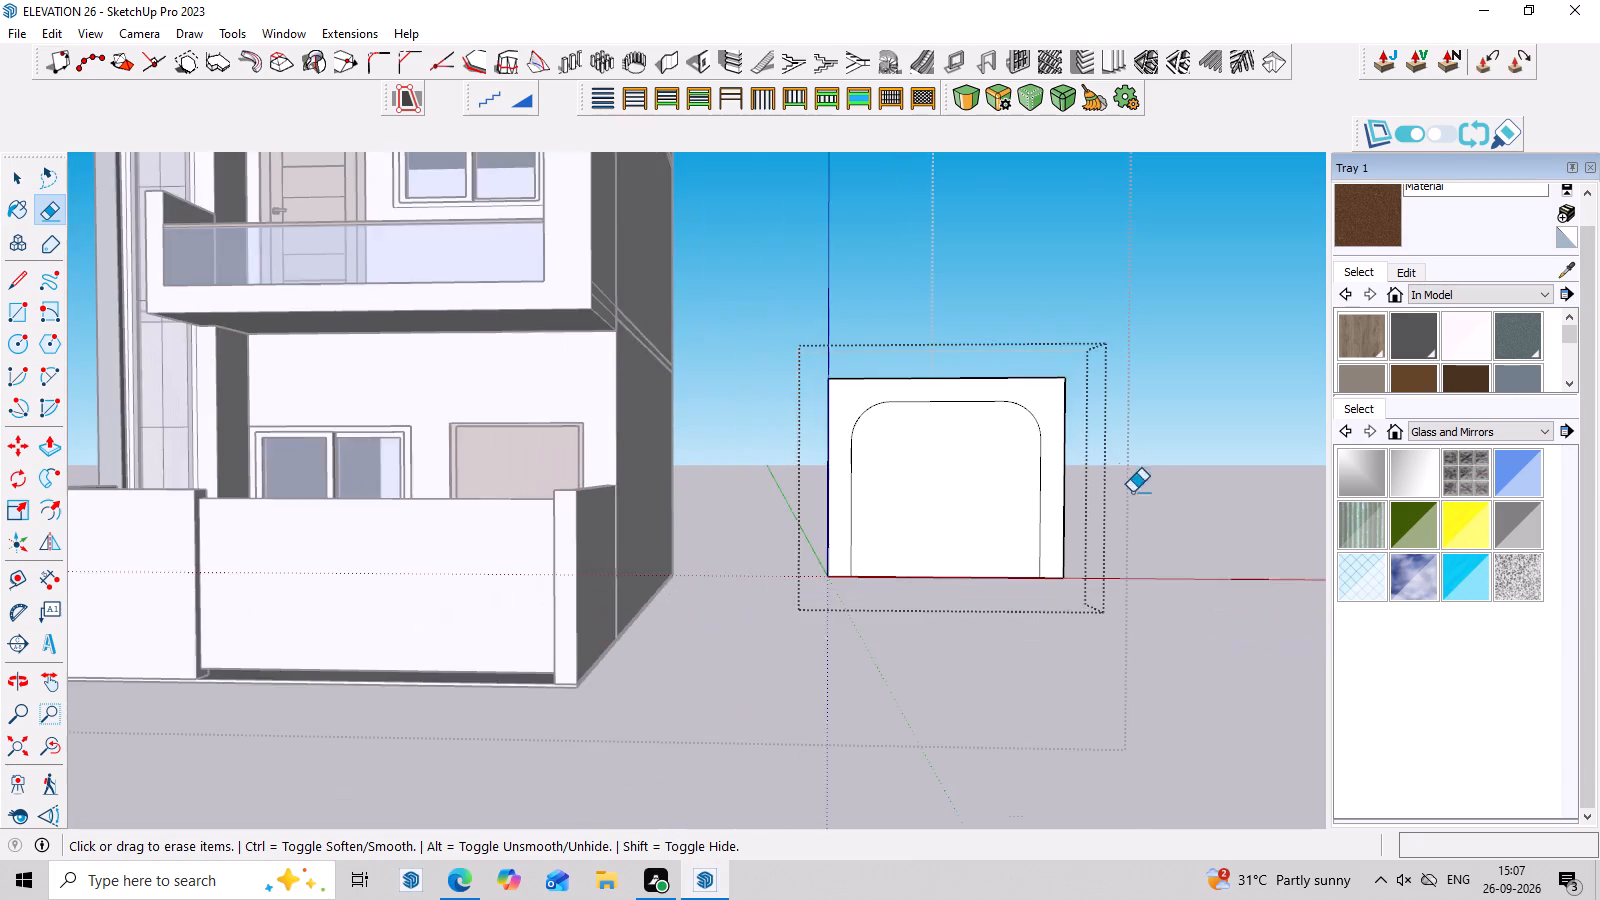
pyautogui.moveTo(1153, 501); pyautogui.dragTo(1139, 507, button='middle')
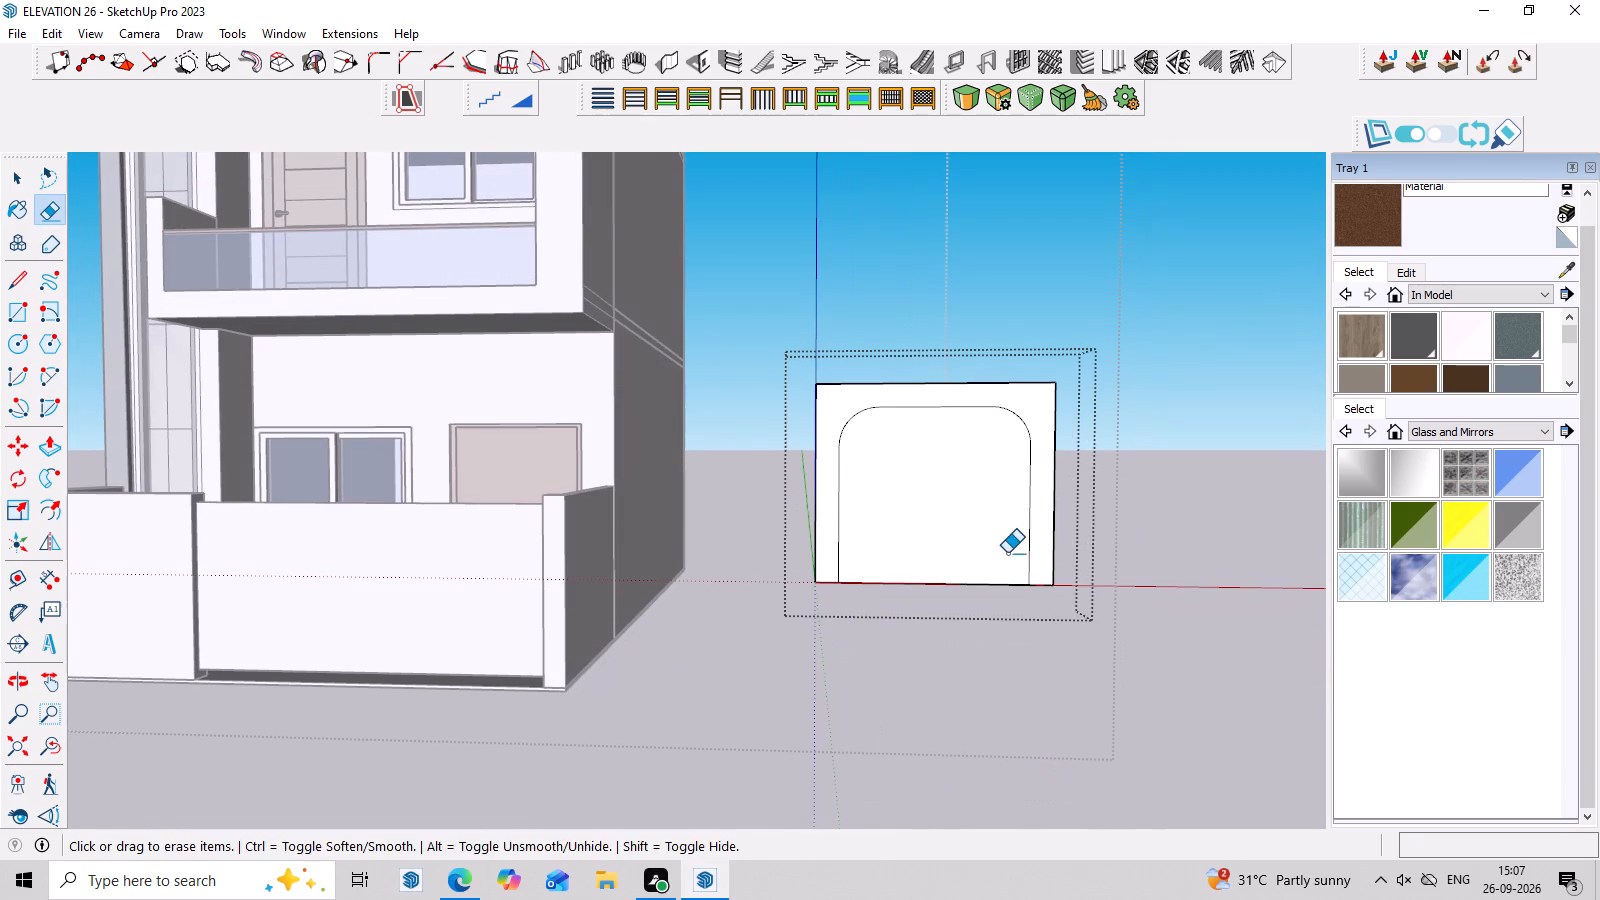
pyautogui.press('space')
pyautogui.click(973, 493)
pyautogui.scroll(3, 973, 493)
pyautogui.scroll(-2, 957, 501)
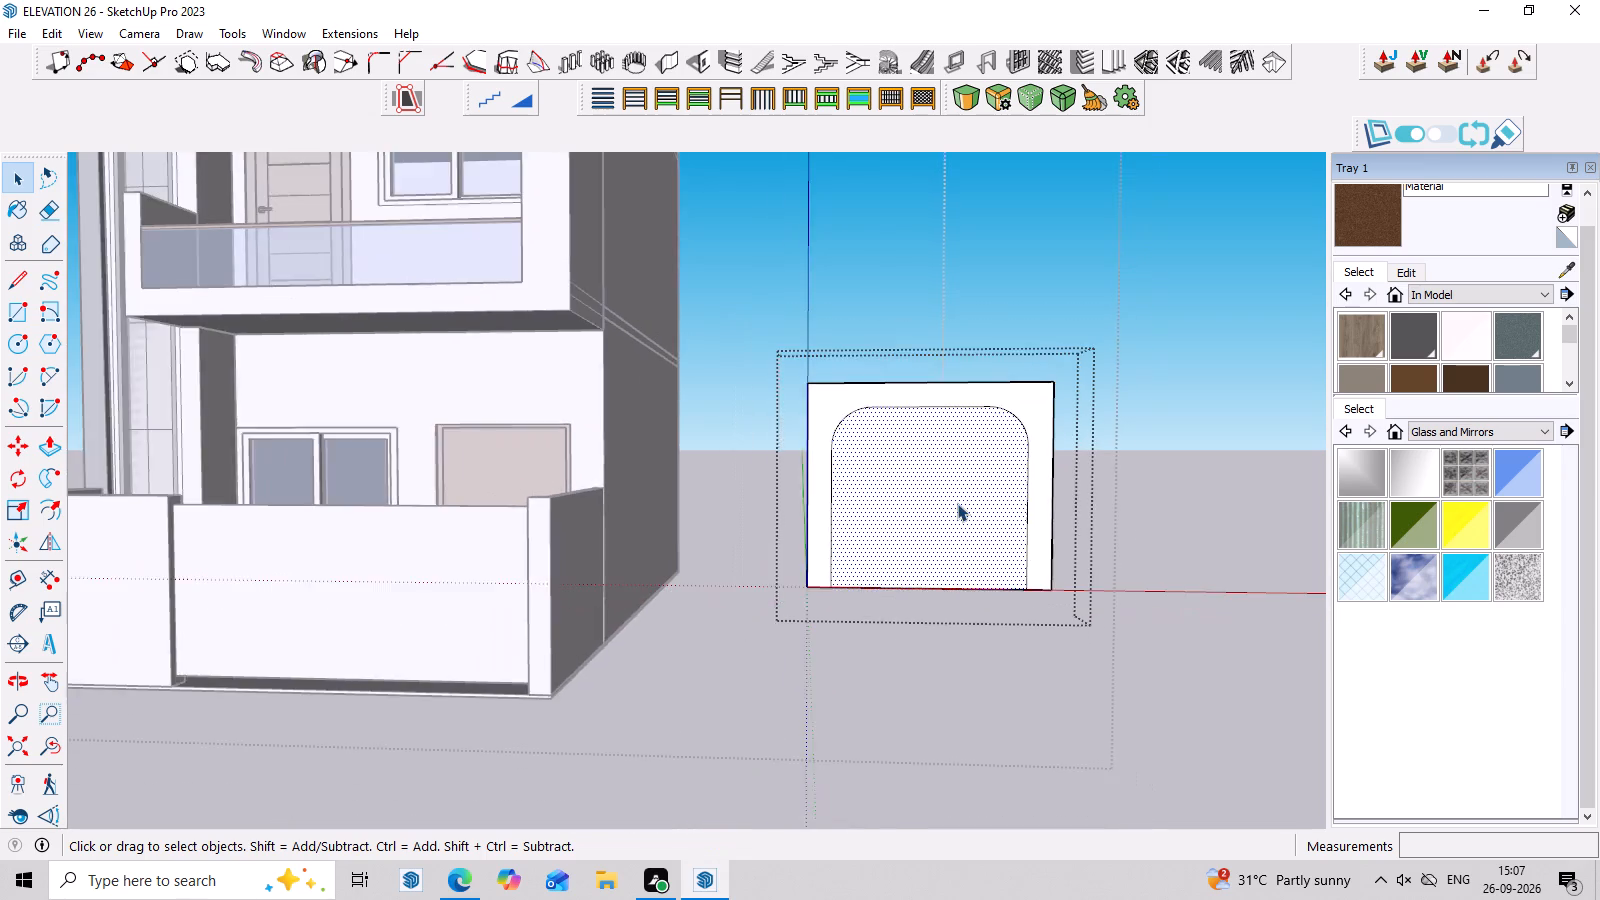
pyautogui.scroll(-3, 957, 503)
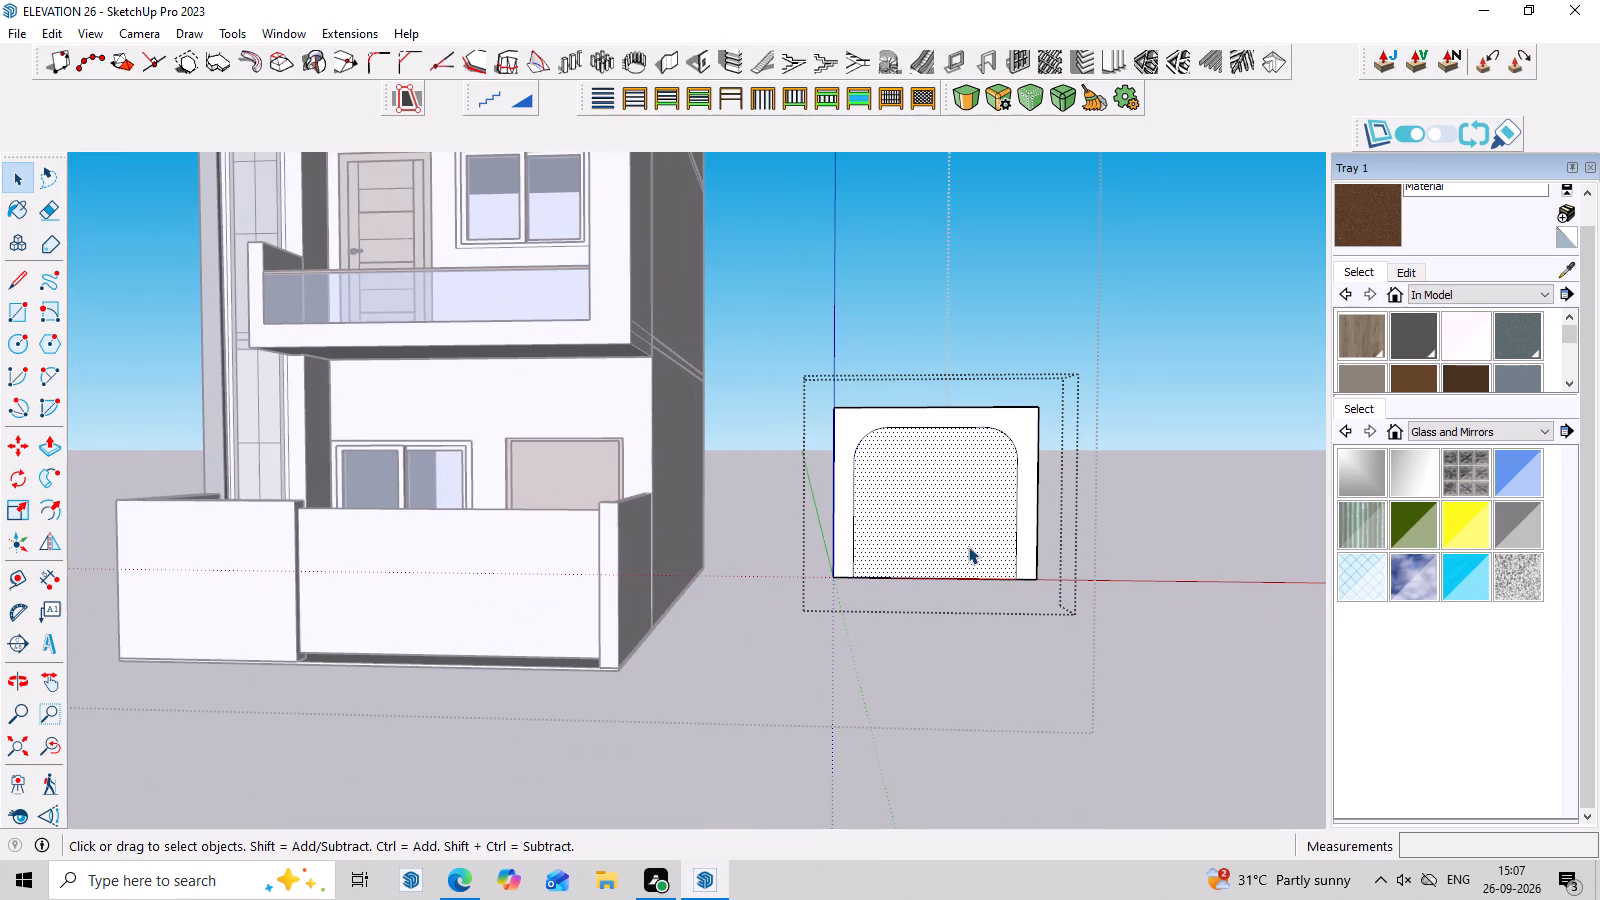
pyautogui.hotkey('ctrl', 'x')
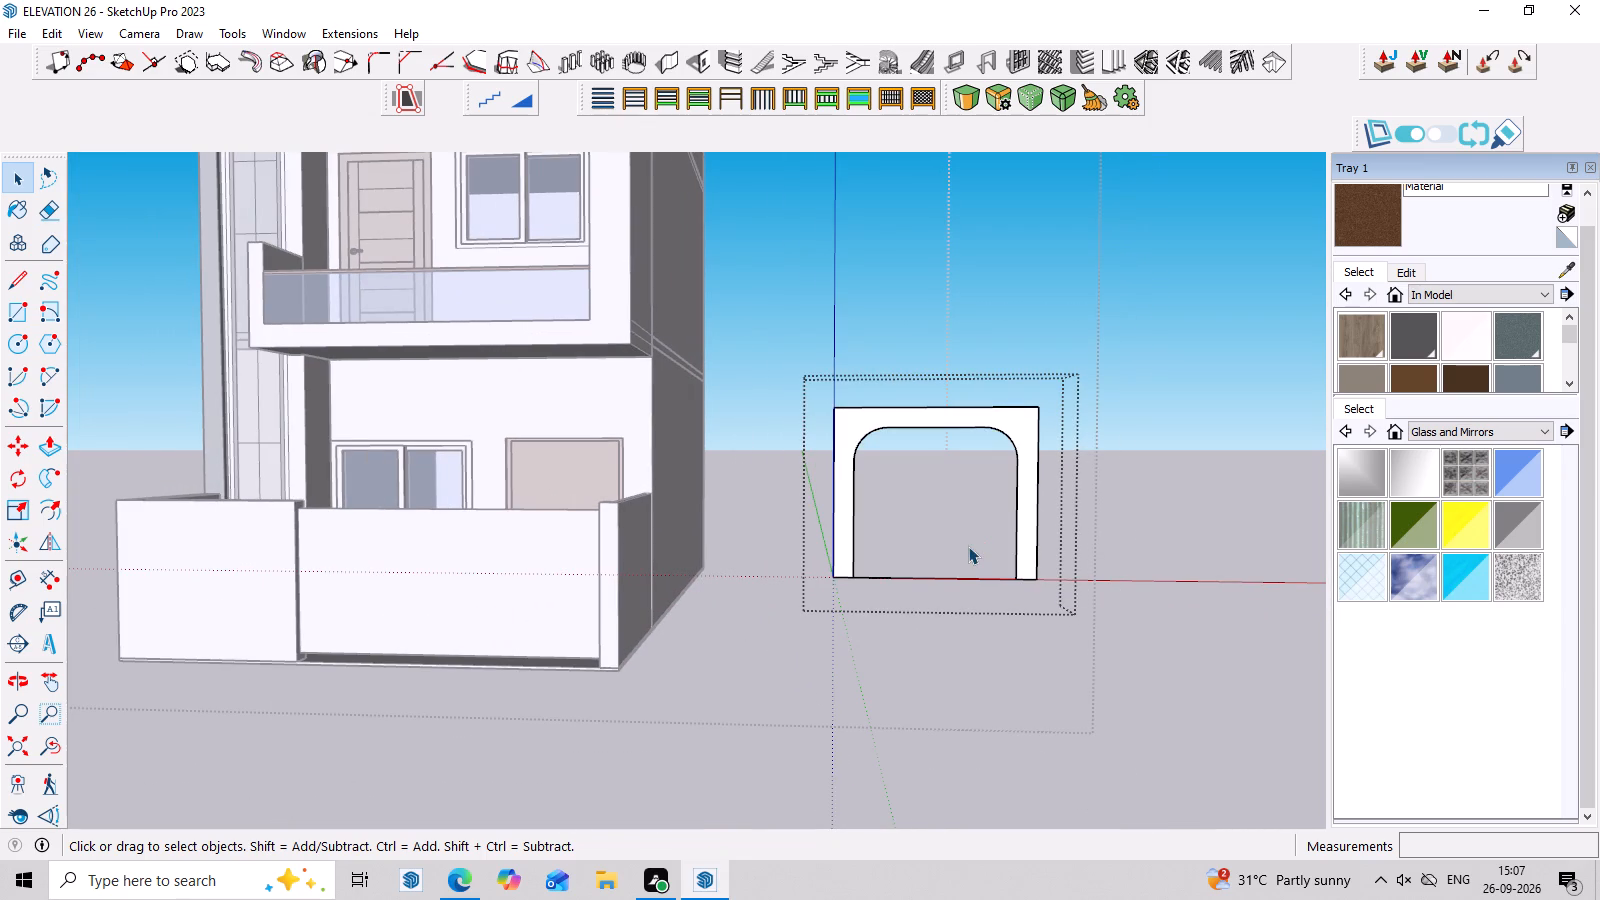
pyautogui.press('e')
pyautogui.moveTo(953, 555); pyautogui.dragTo(950, 582)
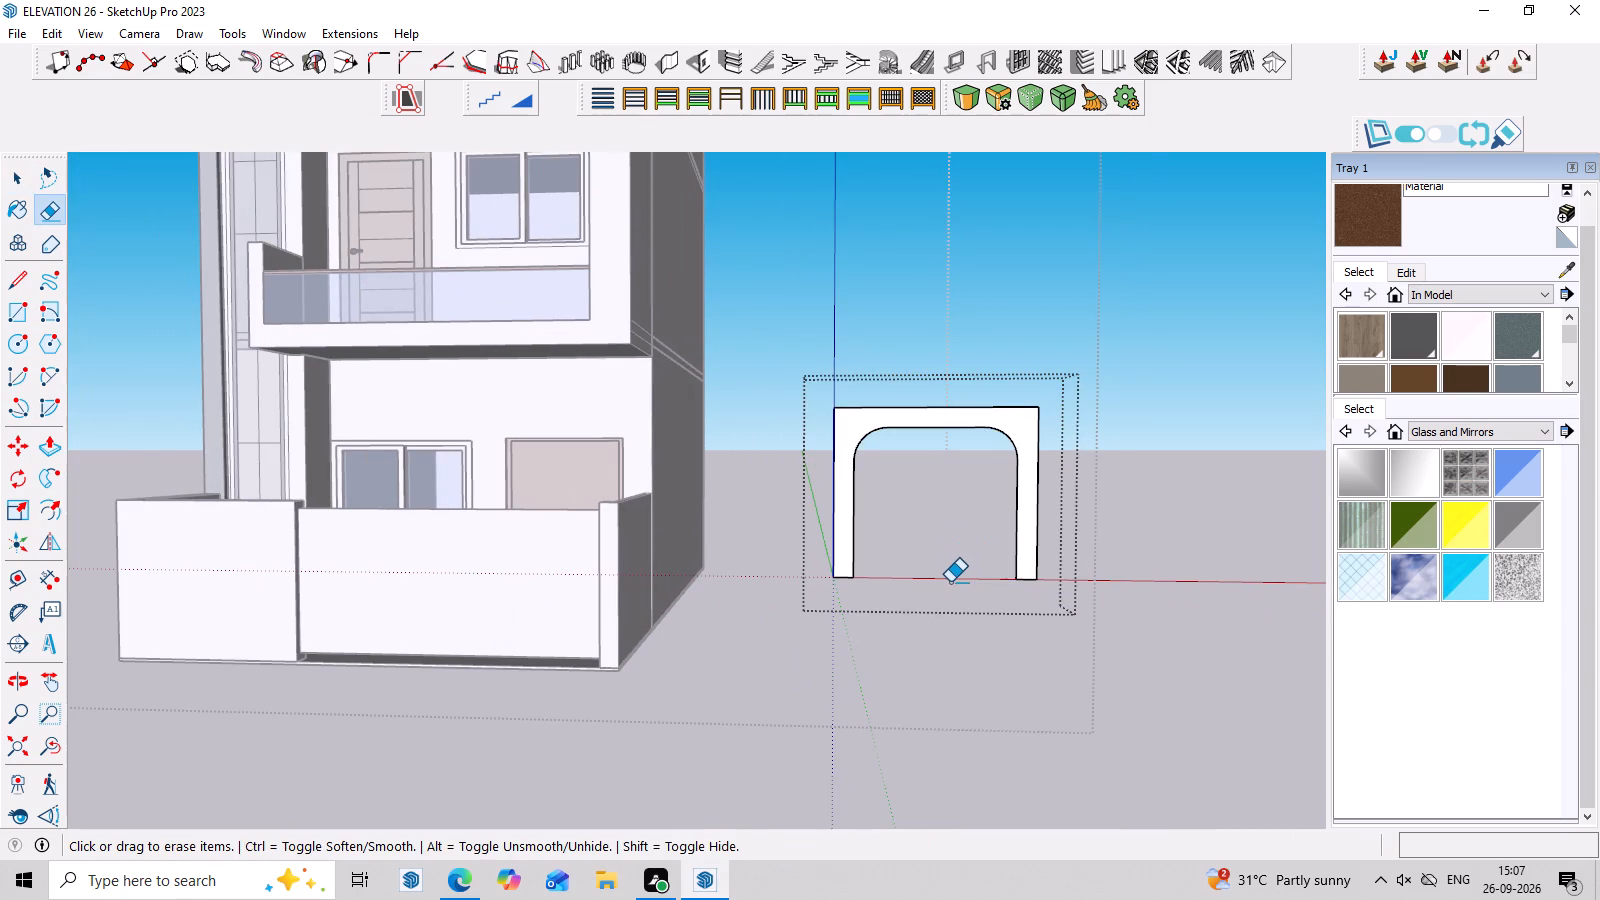
pyautogui.press('space')
# Group all the connected geometry of the arched frame and open that group for editing.
pyautogui.click(1038, 426)
pyautogui.tripleClick(1028, 427)
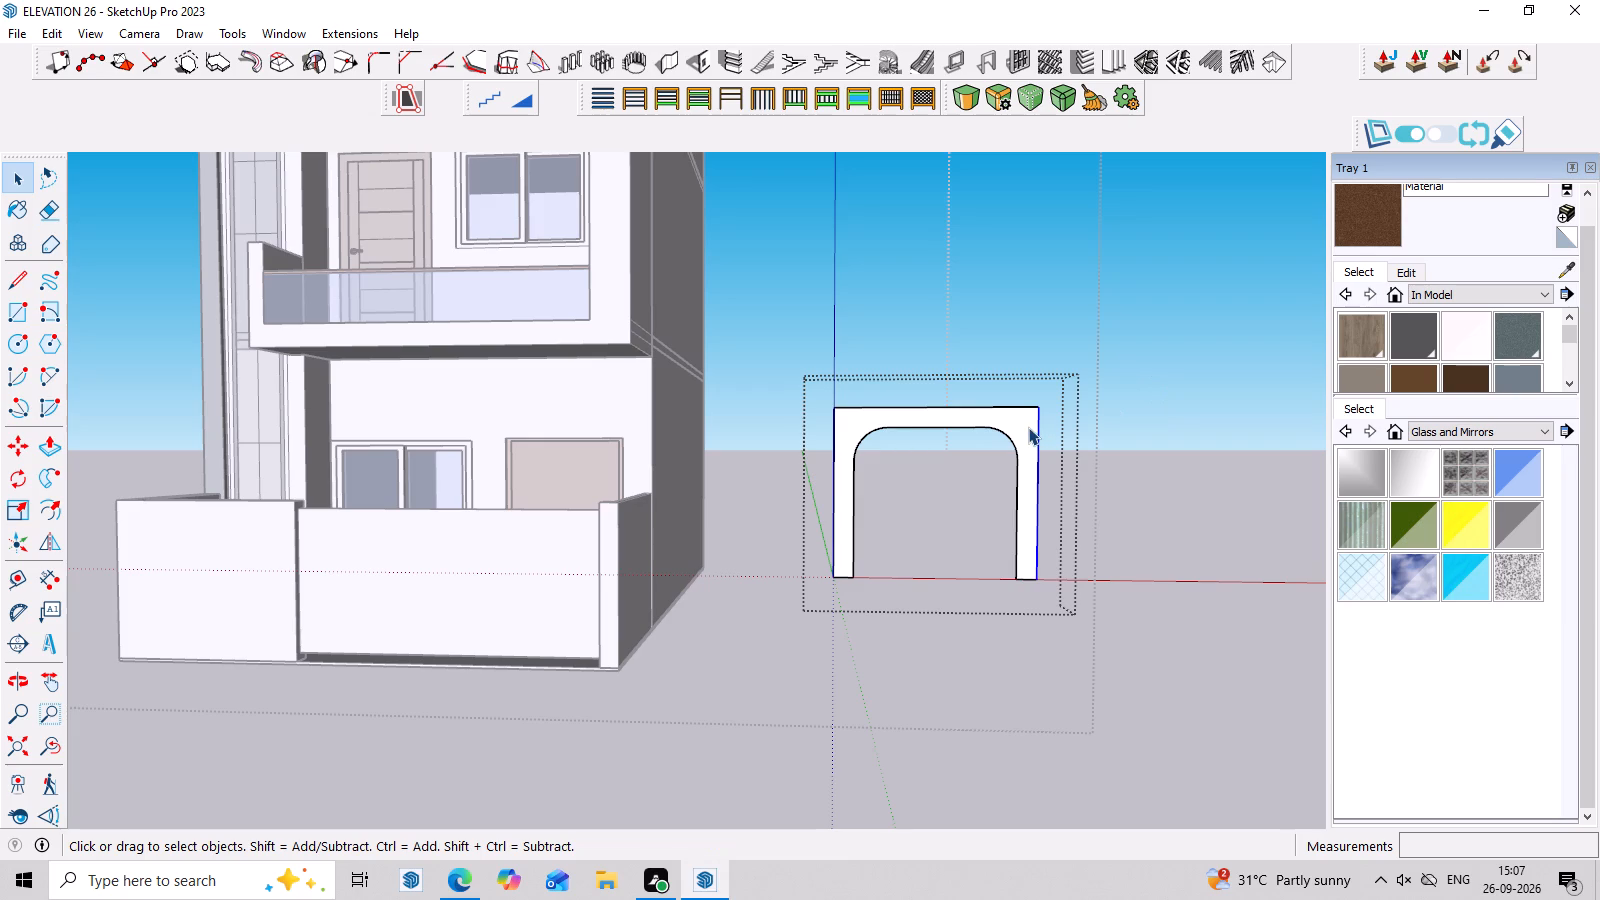
pyautogui.rightClick(1028, 427)
pyautogui.click(1066, 179)
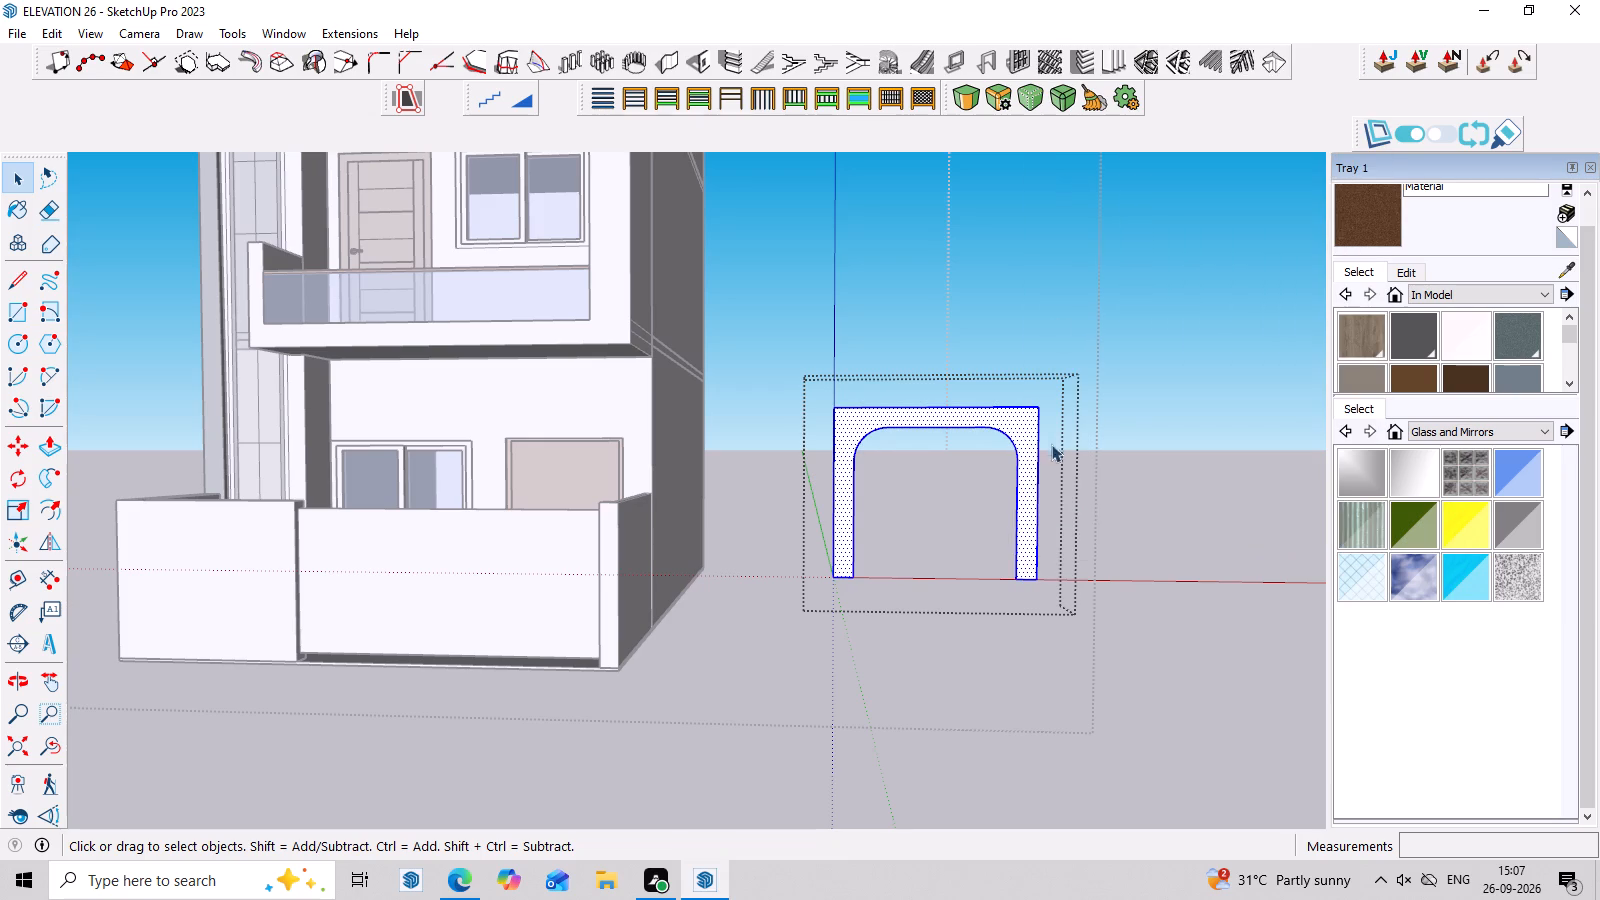
pyautogui.doubleClick(1029, 458)
# Push/Pull the arched frame's face by 2" to give it thickness.
pyautogui.scroll(2, 1029, 458)
pyautogui.click(1029, 458)
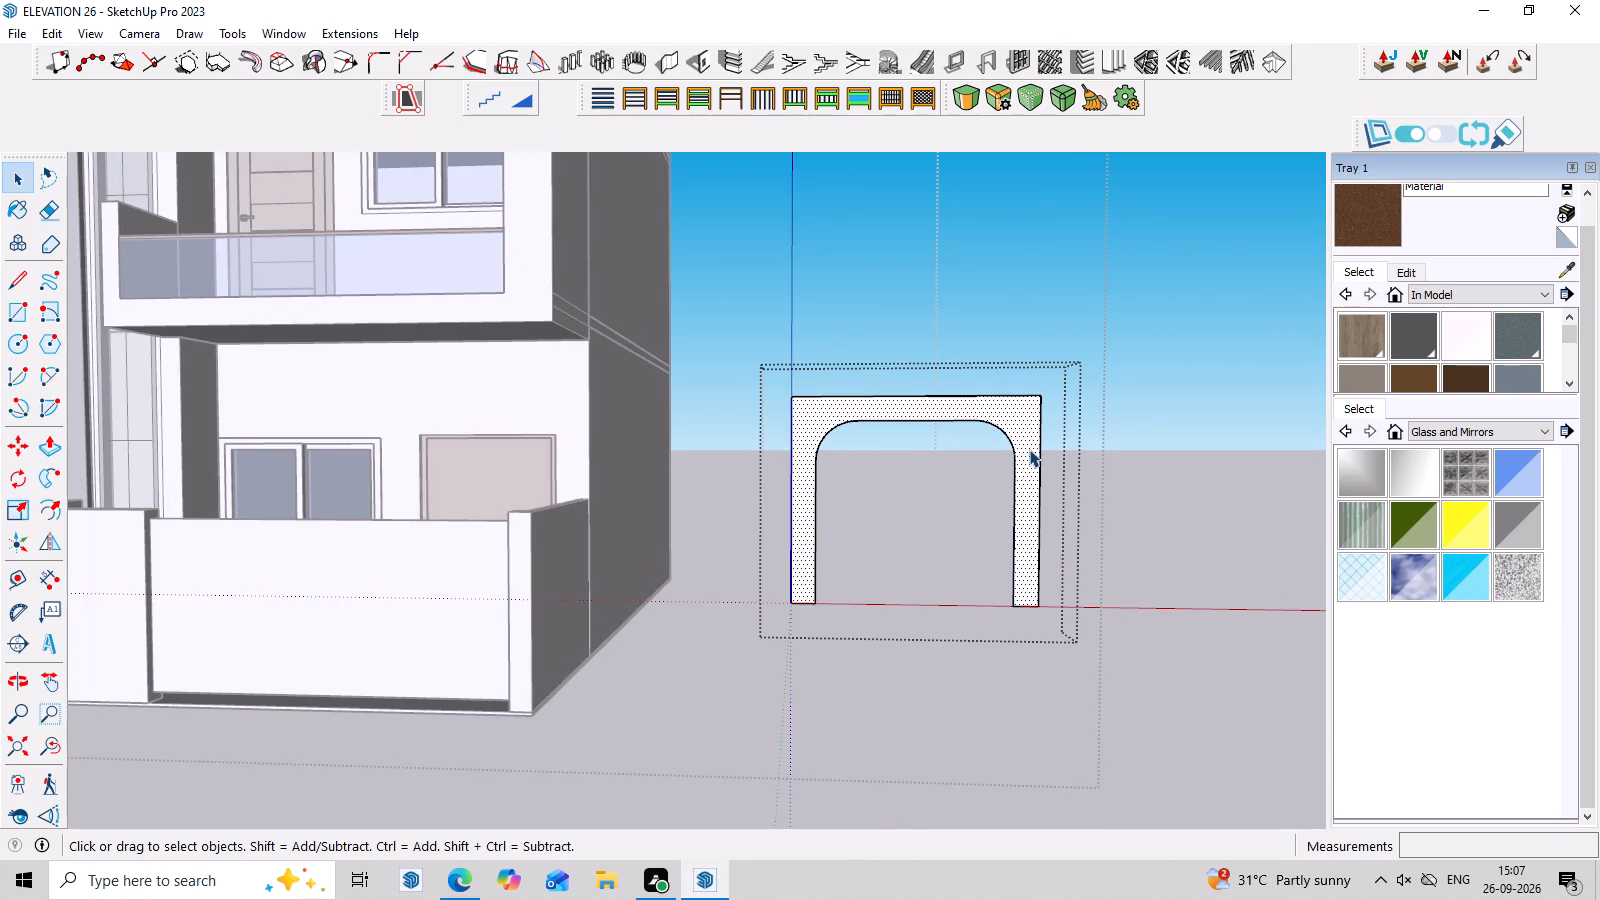
pyautogui.press('p')
pyautogui.click(1029, 449)
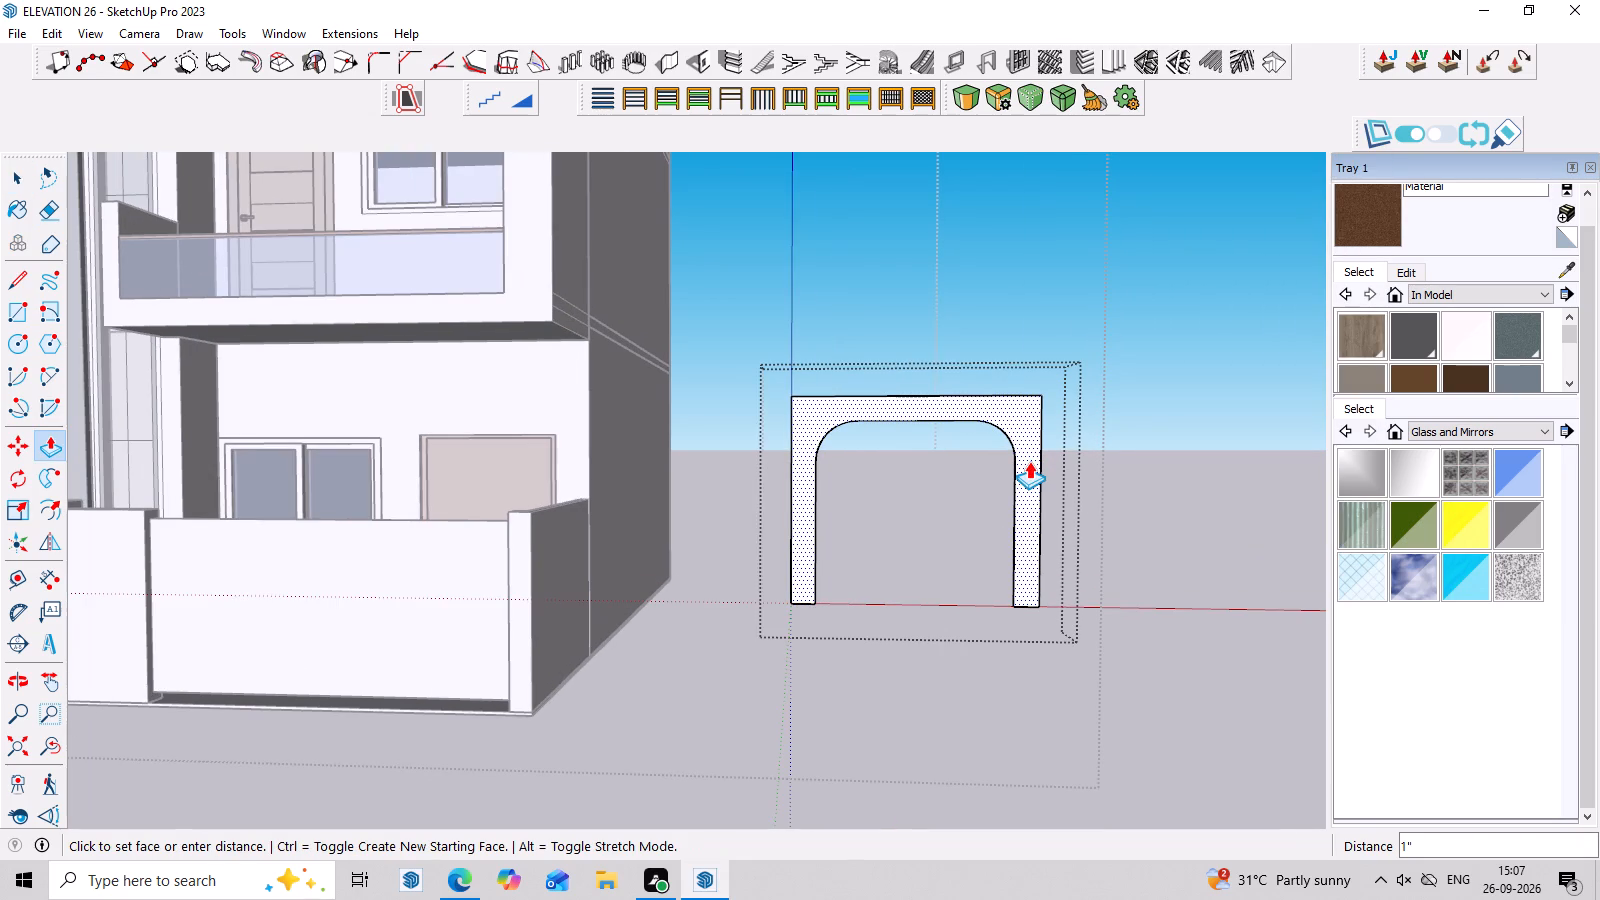
pyautogui.press('2')
pyautogui.press('Return')
pyautogui.moveTo(1029, 461); pyautogui.dragTo(1044, 600, button='middle')
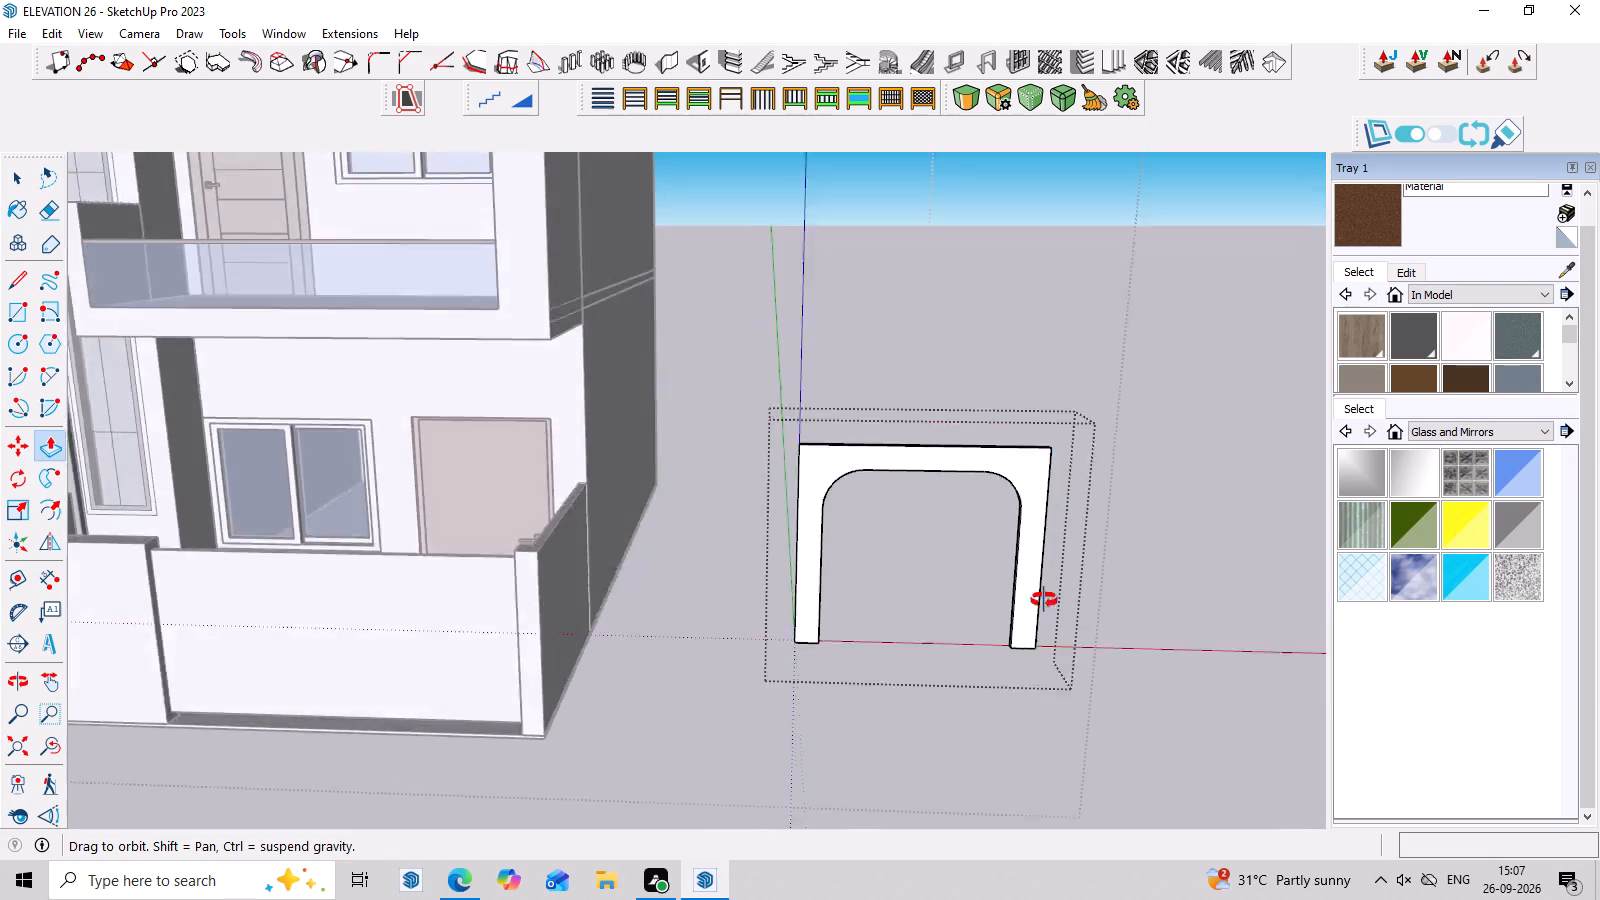
# Paint the arched frame's front face with the dark grey Aluminum_Bumpy_5cm#1 material from the model's materials.
pyautogui.moveTo(1044, 600); pyautogui.dragTo(1051, 698, button='middle')
pyautogui.scroll(2, 1047, 591)
pyautogui.moveTo(1041, 563); pyautogui.dragTo(1054, 414, button='middle')
pyautogui.press('space')
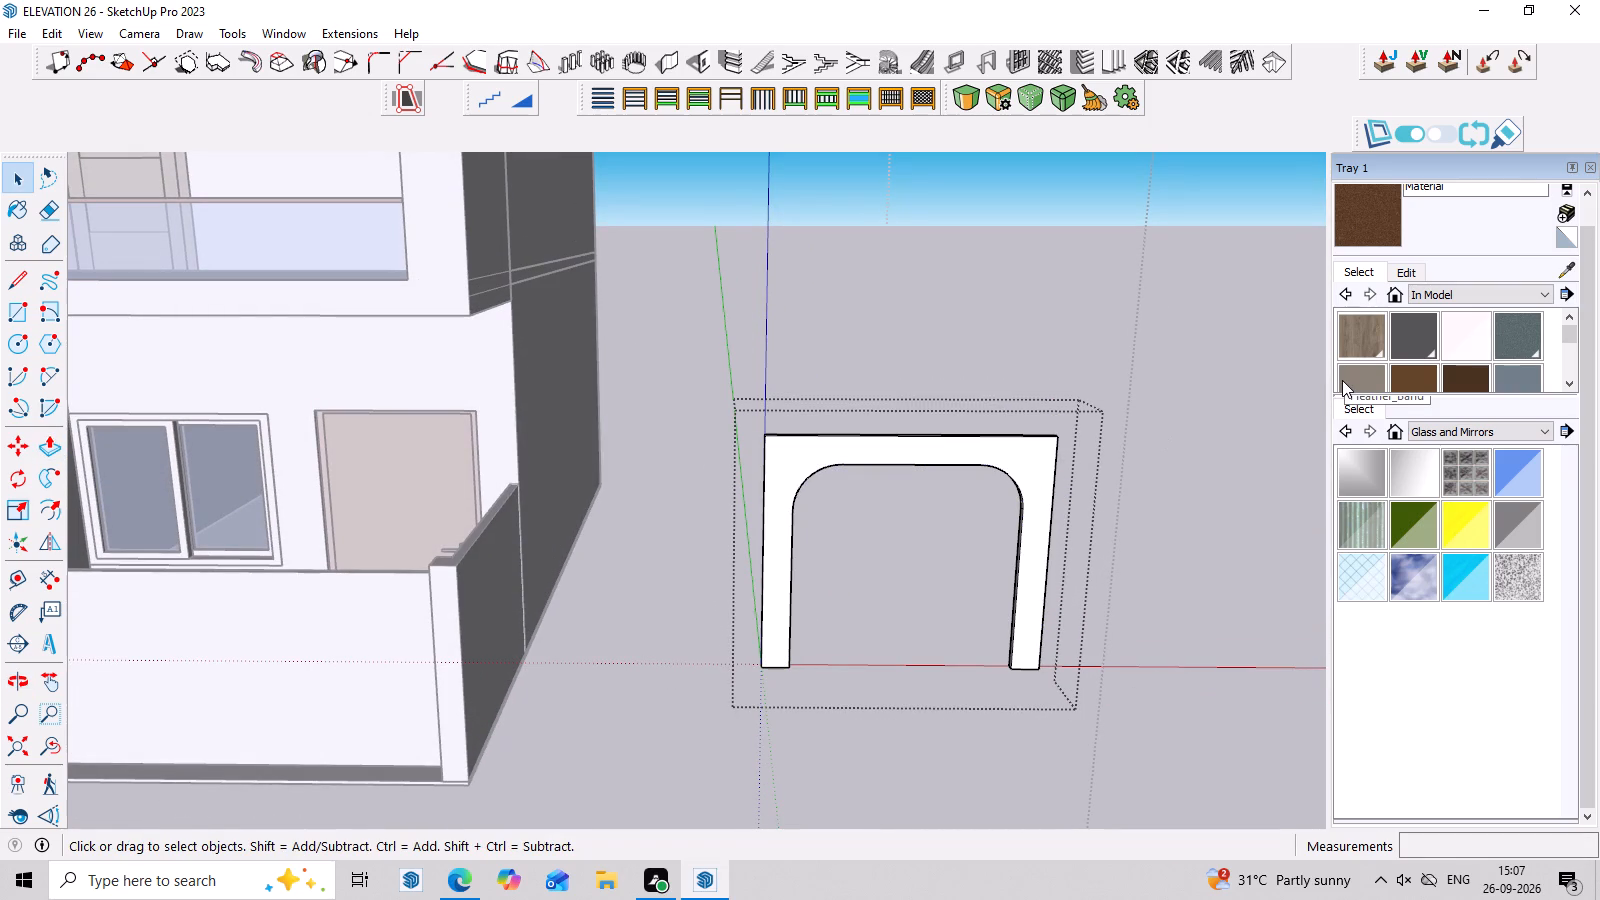
pyautogui.click(1409, 324)
pyautogui.click(998, 453)
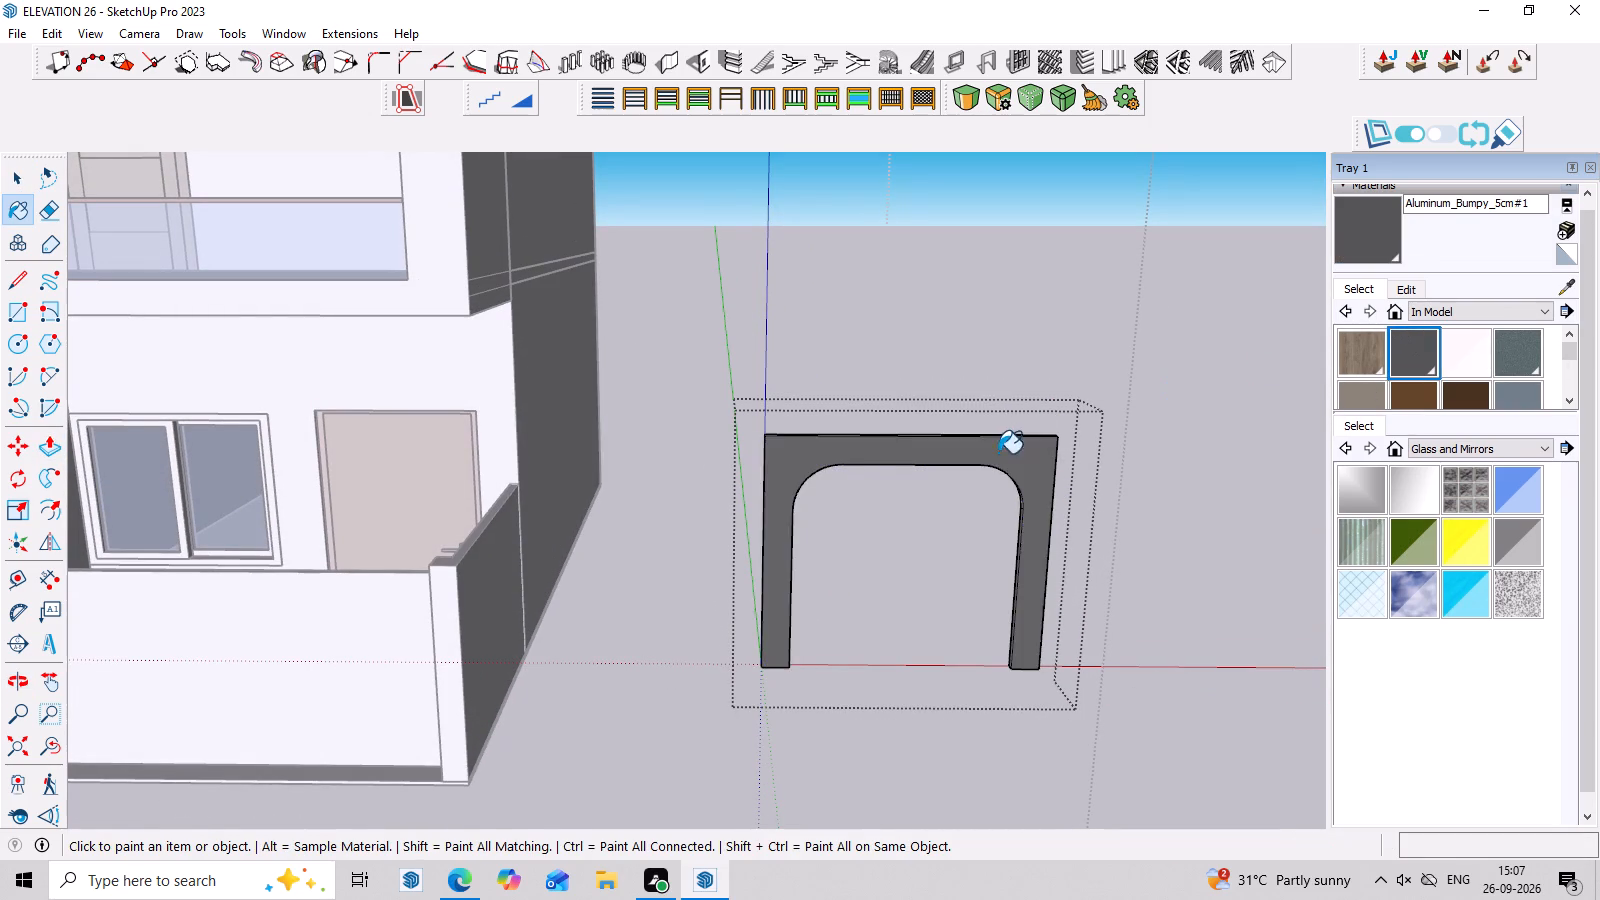
# Select all of the arched frame's geometry and paint its remaining faces with Aluminum_Bumpy_5cm#1.
pyautogui.scroll(-2, 1061, 507)
pyautogui.moveTo(1142, 612); pyautogui.dragTo(1087, 582, button='middle')
pyautogui.moveTo(1087, 582); pyautogui.dragTo(702, 609, button='middle')
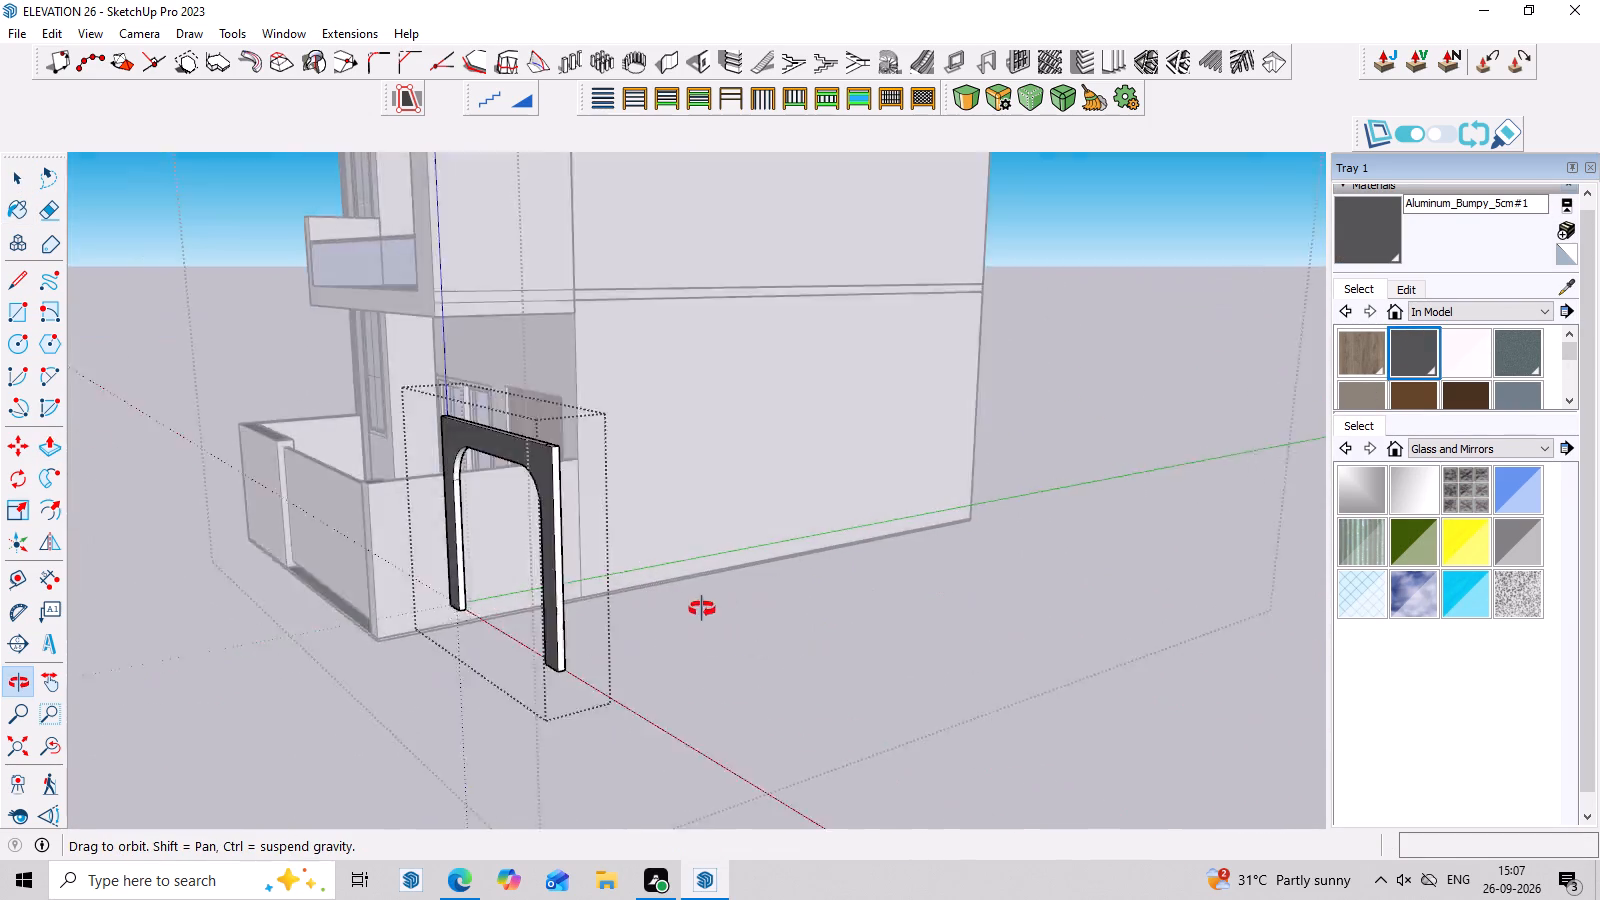
pyautogui.moveTo(702, 609); pyautogui.dragTo(640, 629, button='middle')
pyautogui.moveTo(605, 620); pyautogui.dragTo(990, 582, button='middle')
pyautogui.press('space')
pyautogui.tripleClick(1118, 379)
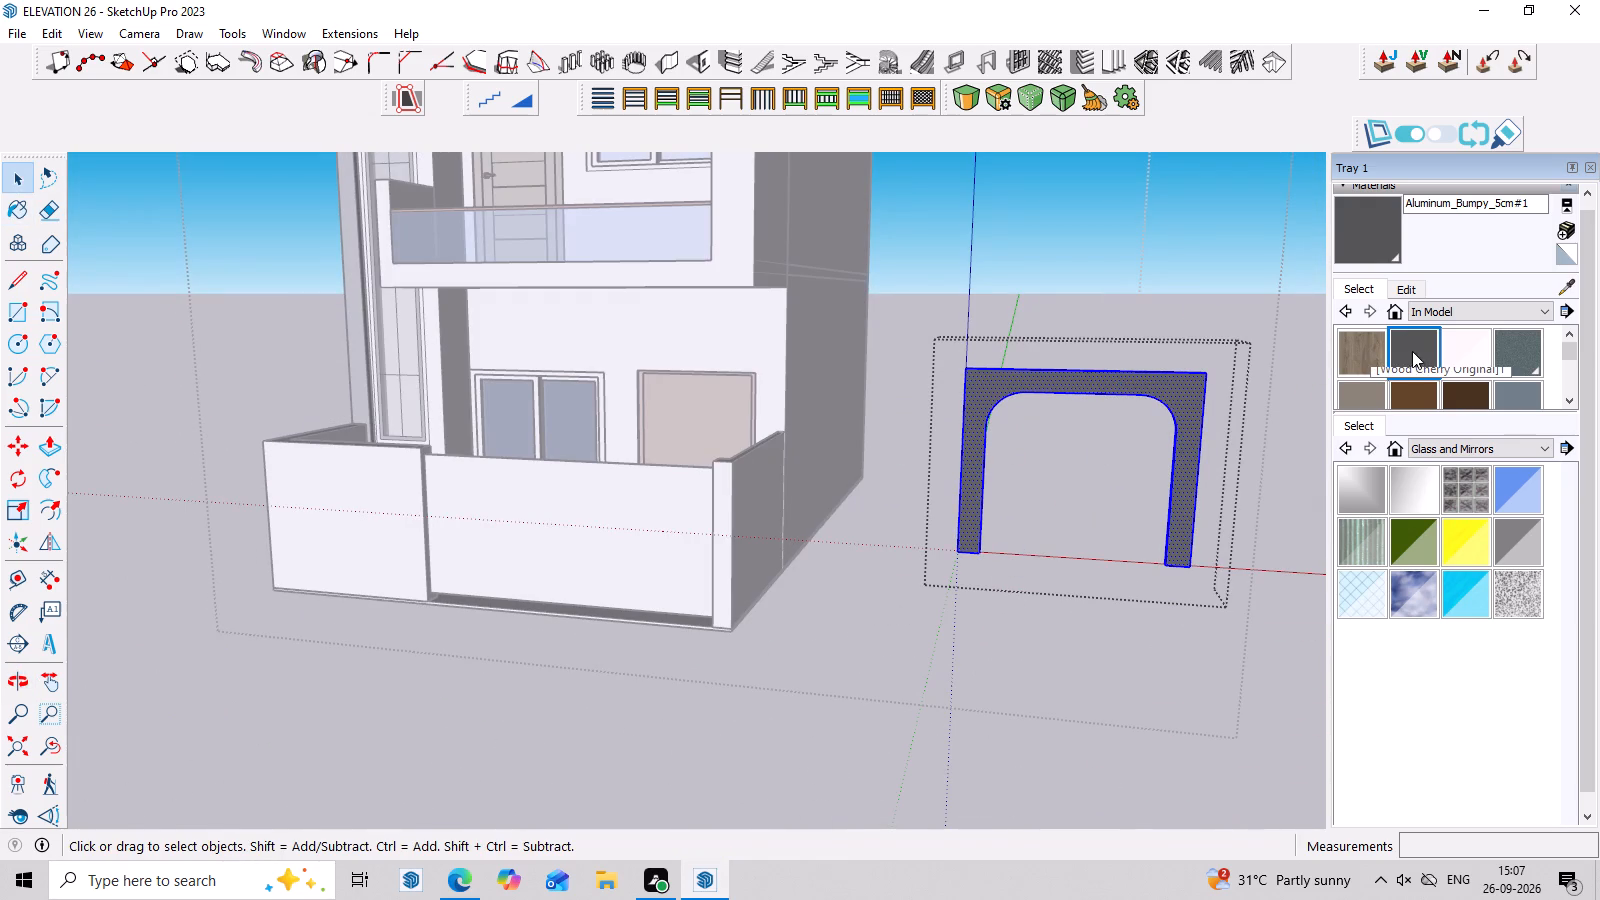
pyautogui.click(1413, 352)
pyautogui.click(1164, 378)
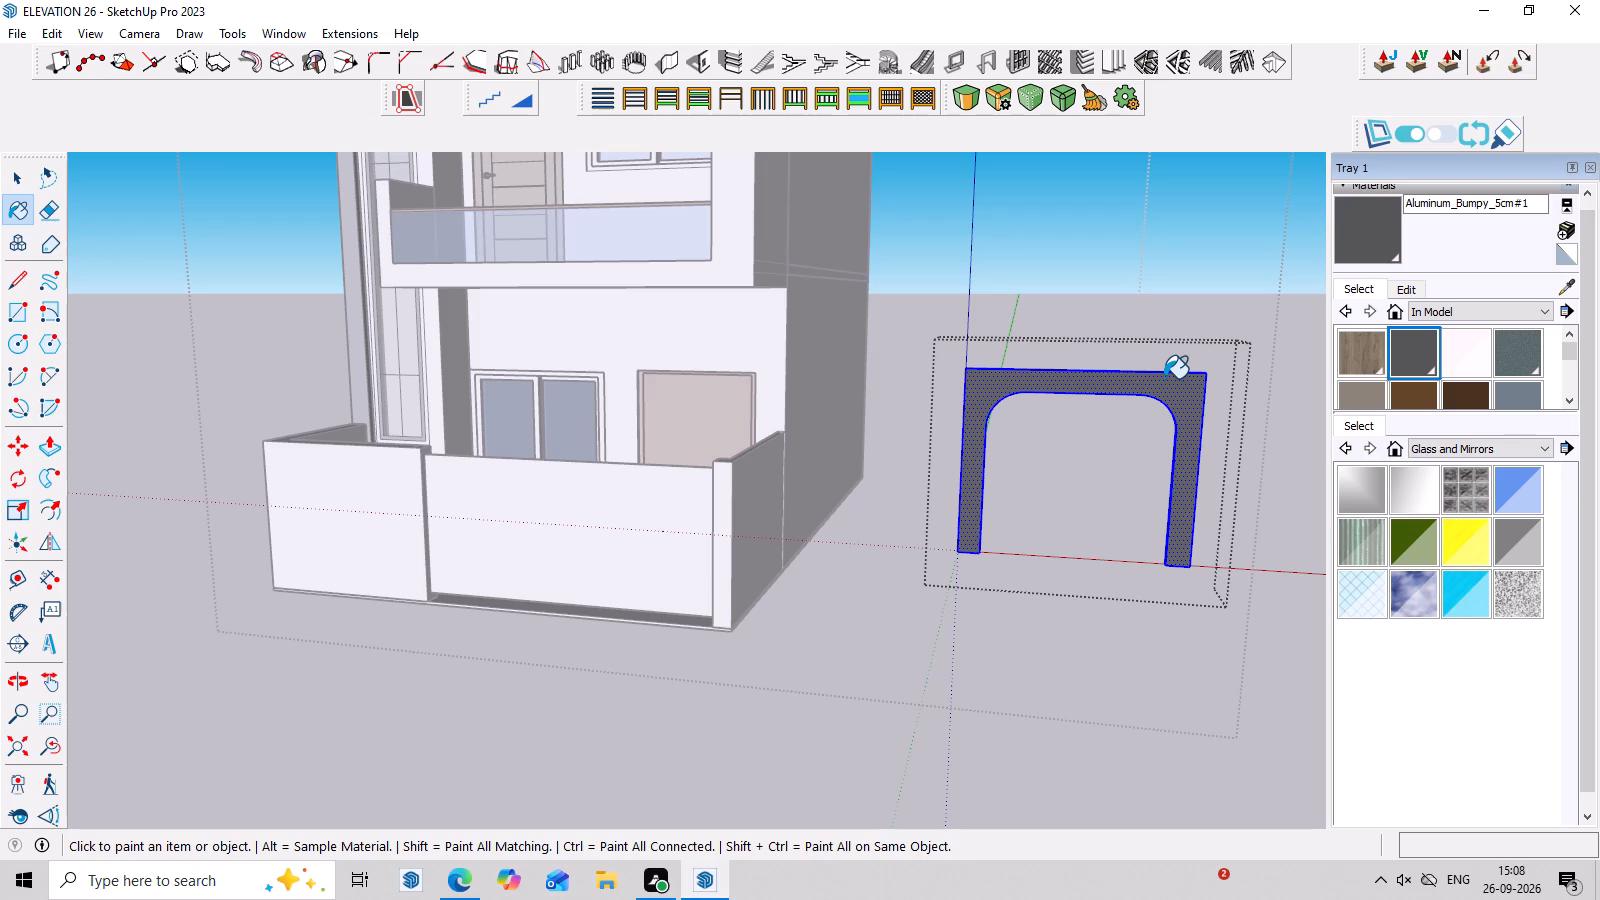
# Examine the painted arched frame alongside the house front from several angles.
pyautogui.moveTo(1163, 331); pyautogui.dragTo(1145, 747, button='middle')
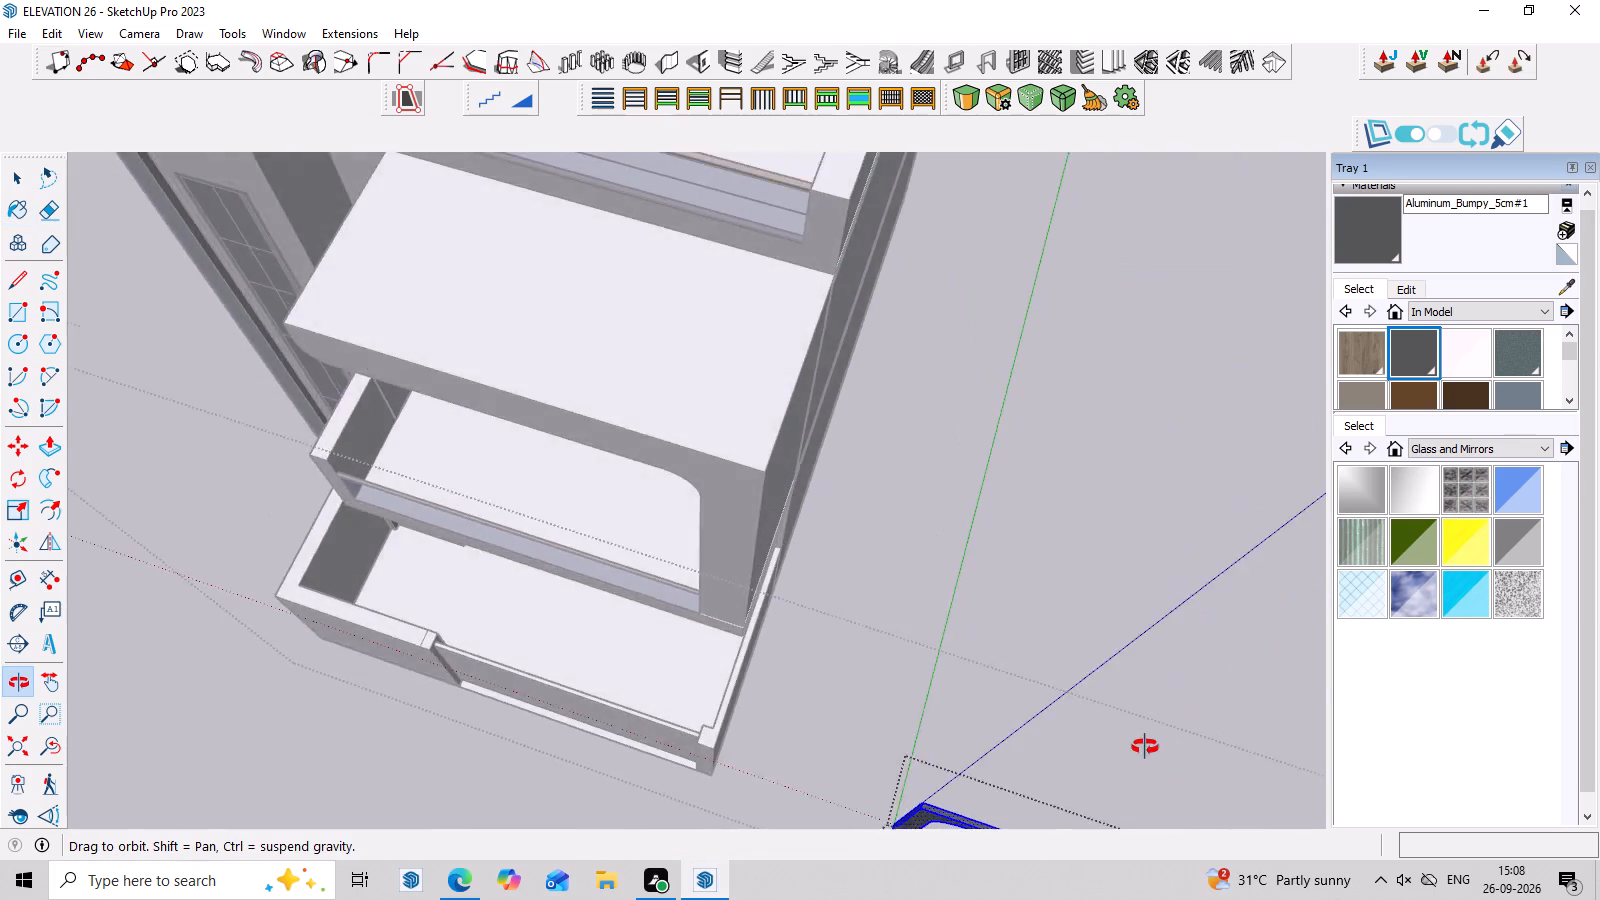
pyautogui.moveTo(1145, 747); pyautogui.dragTo(1139, 451, button='middle')
pyautogui.scroll(-7, 957, 359)
pyautogui.moveTo(1067, 595); pyautogui.dragTo(1170, 355, button='middle')
pyautogui.scroll(-1, 1074, 609)
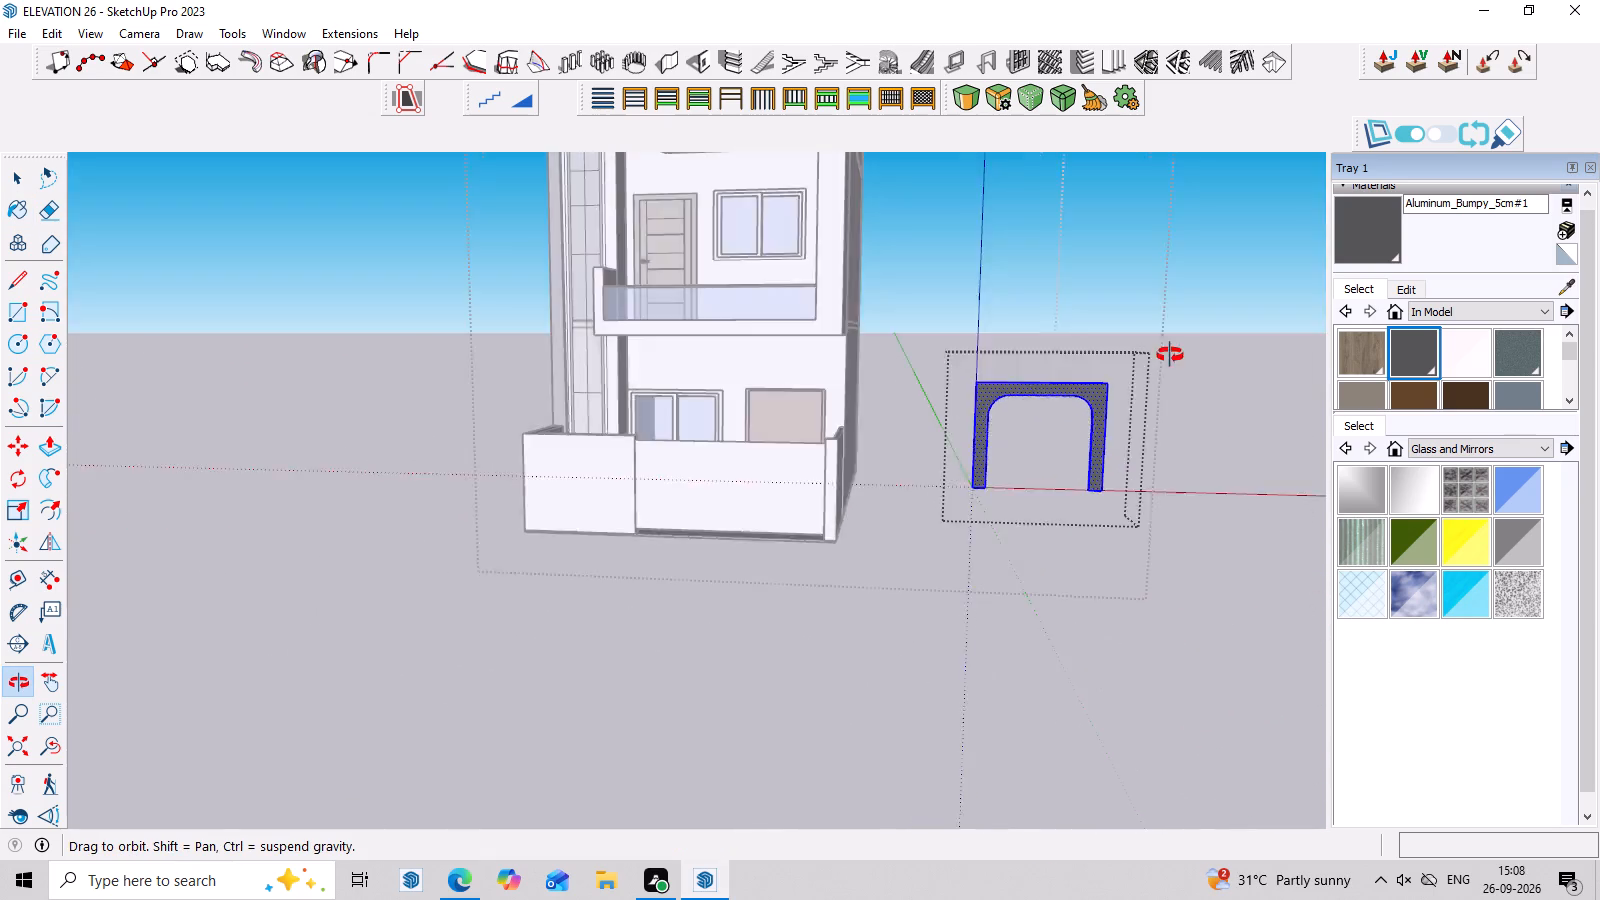
pyautogui.moveTo(1170, 355); pyautogui.dragTo(1266, 486, button='middle')
pyautogui.scroll(-4, 1037, 435)
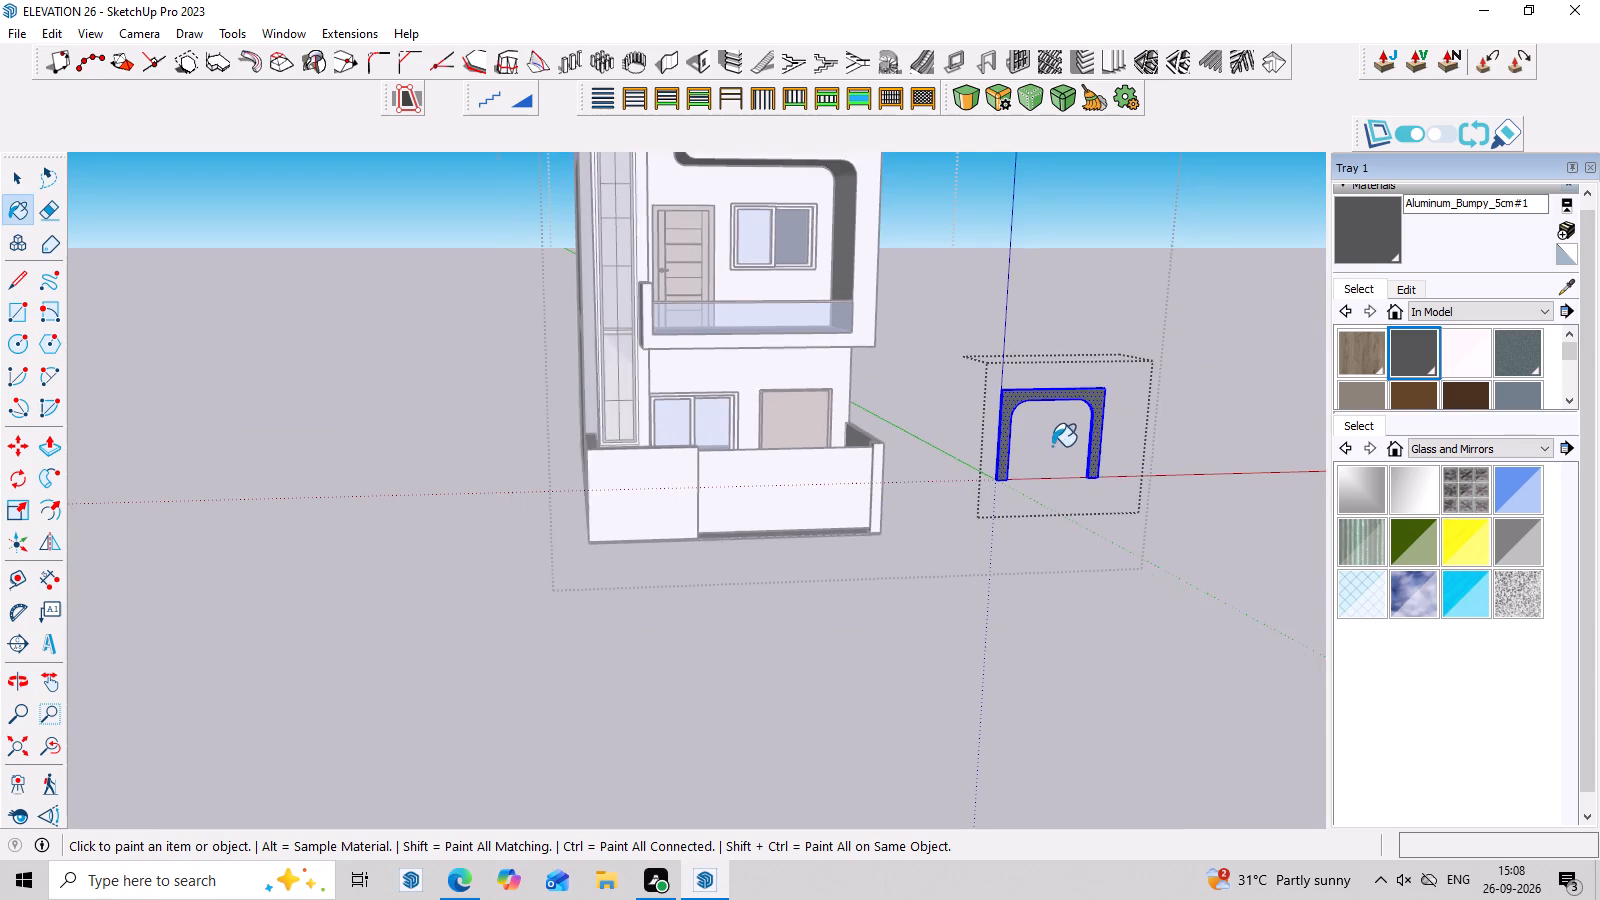
pyautogui.scroll(-2, 1052, 446)
pyautogui.scroll(3, 836, 293)
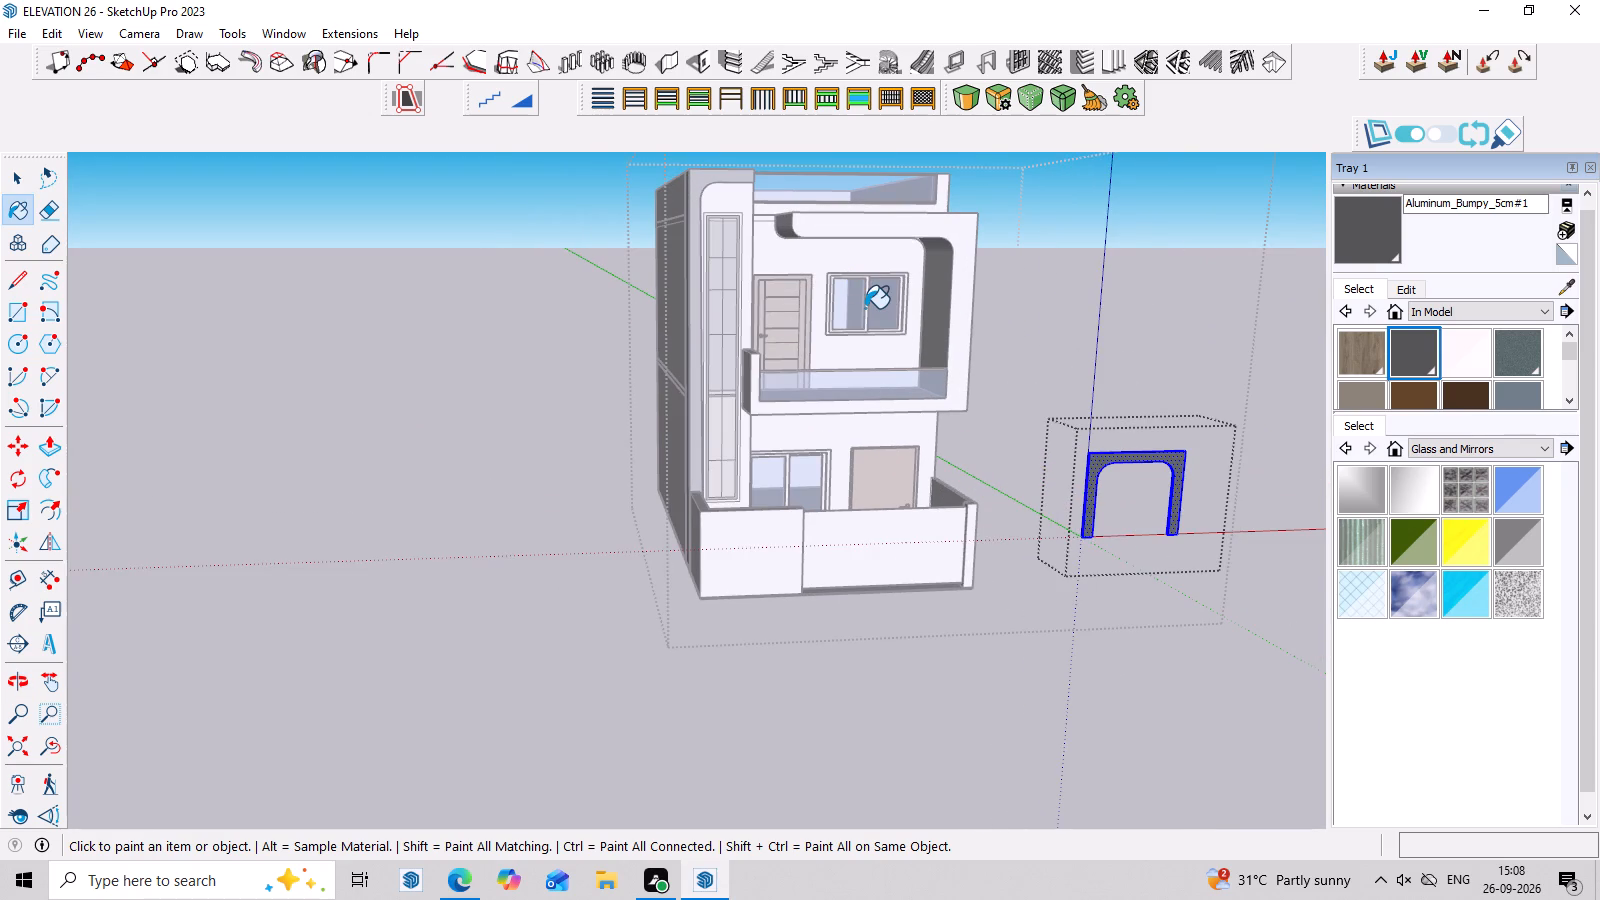
pyautogui.moveTo(1100, 312); pyautogui.dragTo(981, 313, button='middle')
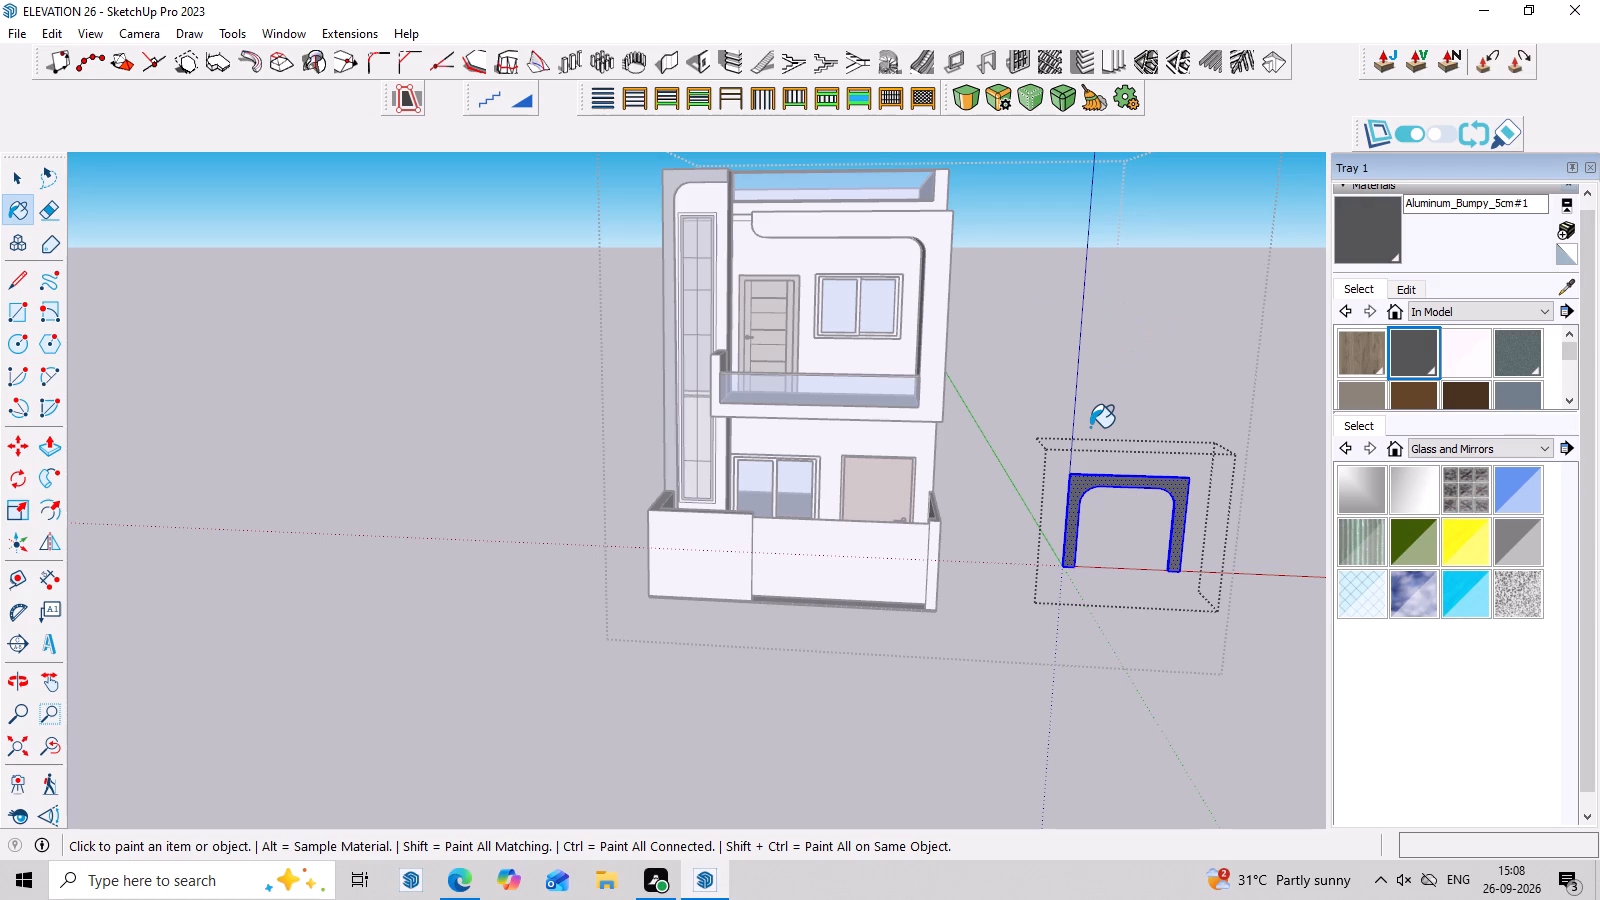
# Close the arched frame's group, select it within the house group, and move it by its lower corner over to the front boundary wall.
pyautogui.press('space')
pyautogui.doubleClick(1086, 476)
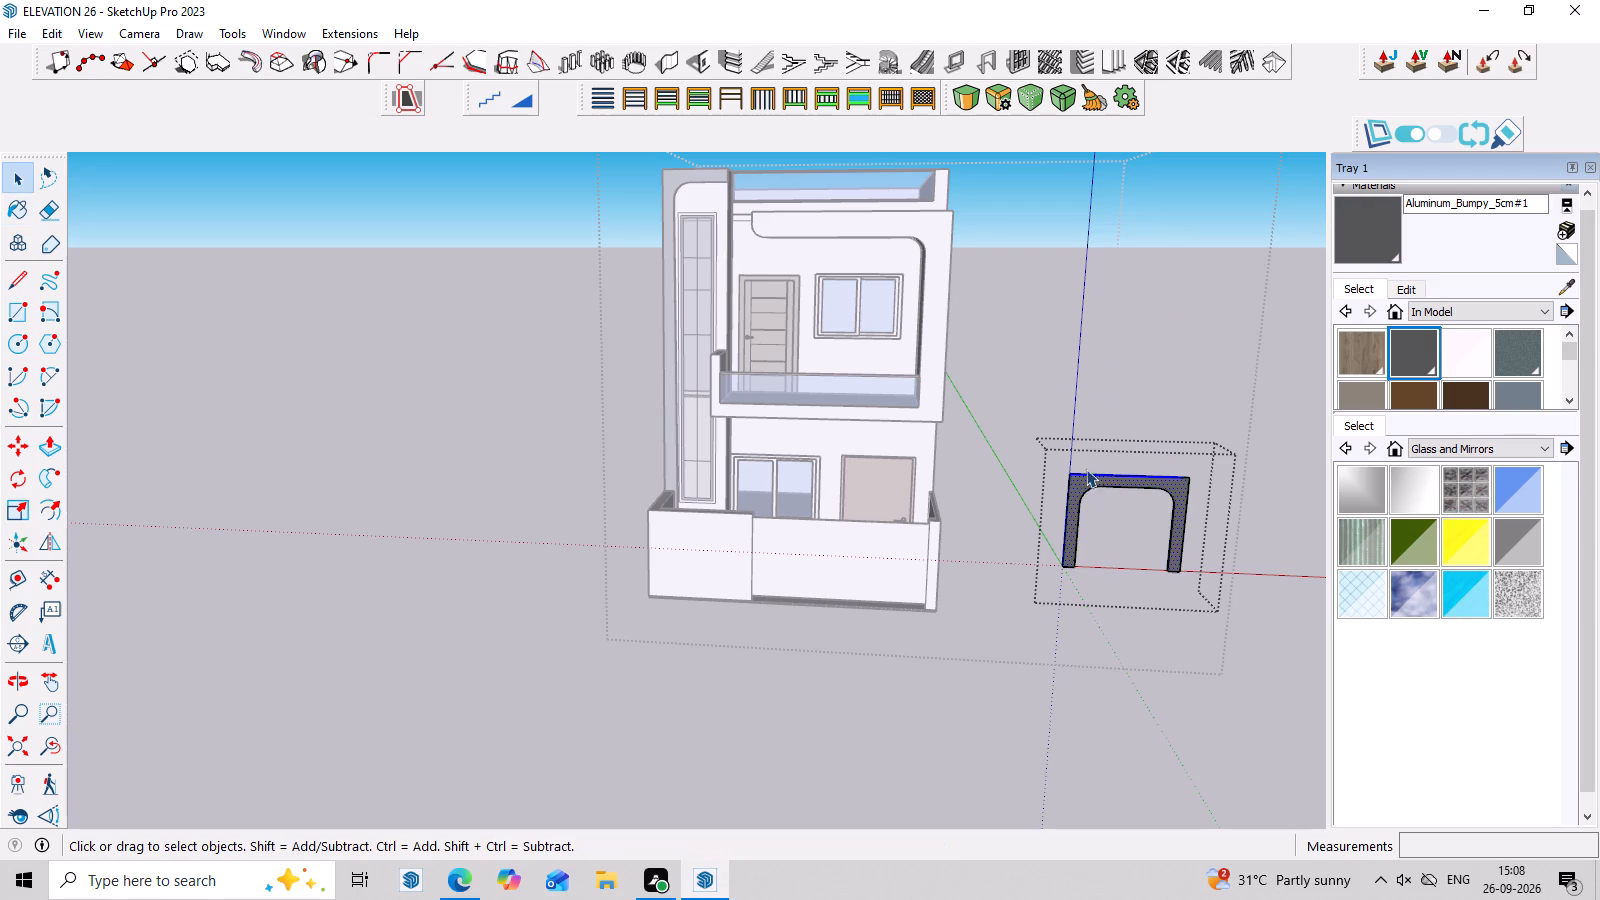
pyautogui.doubleClick(1075, 491)
pyautogui.click(1150, 371)
pyautogui.click(1228, 303)
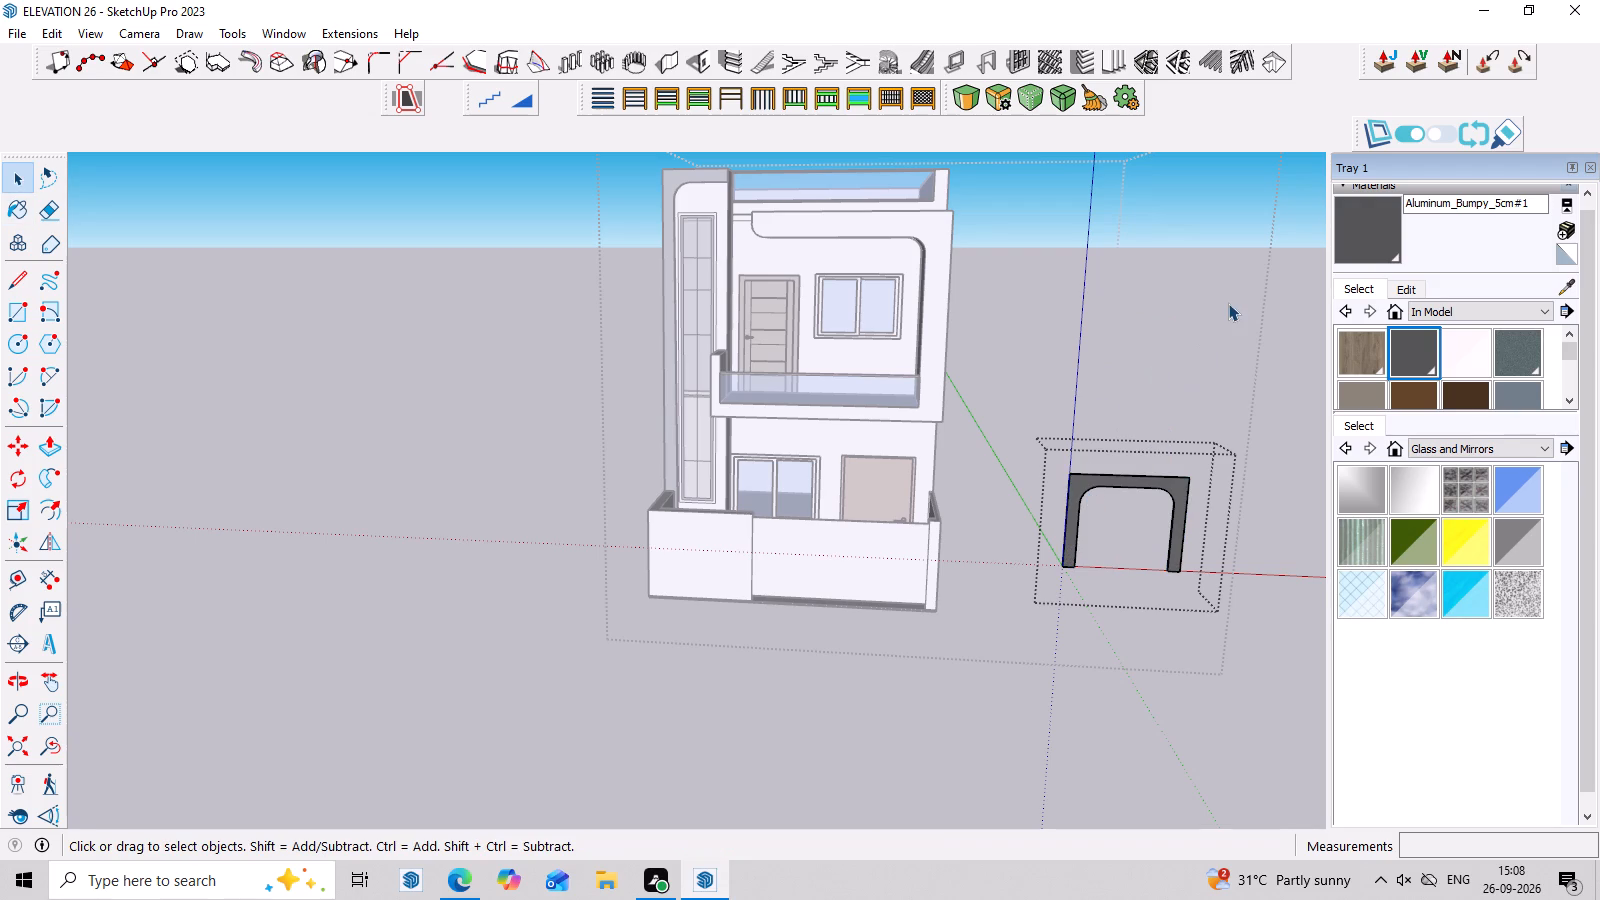
pyautogui.click(1183, 472)
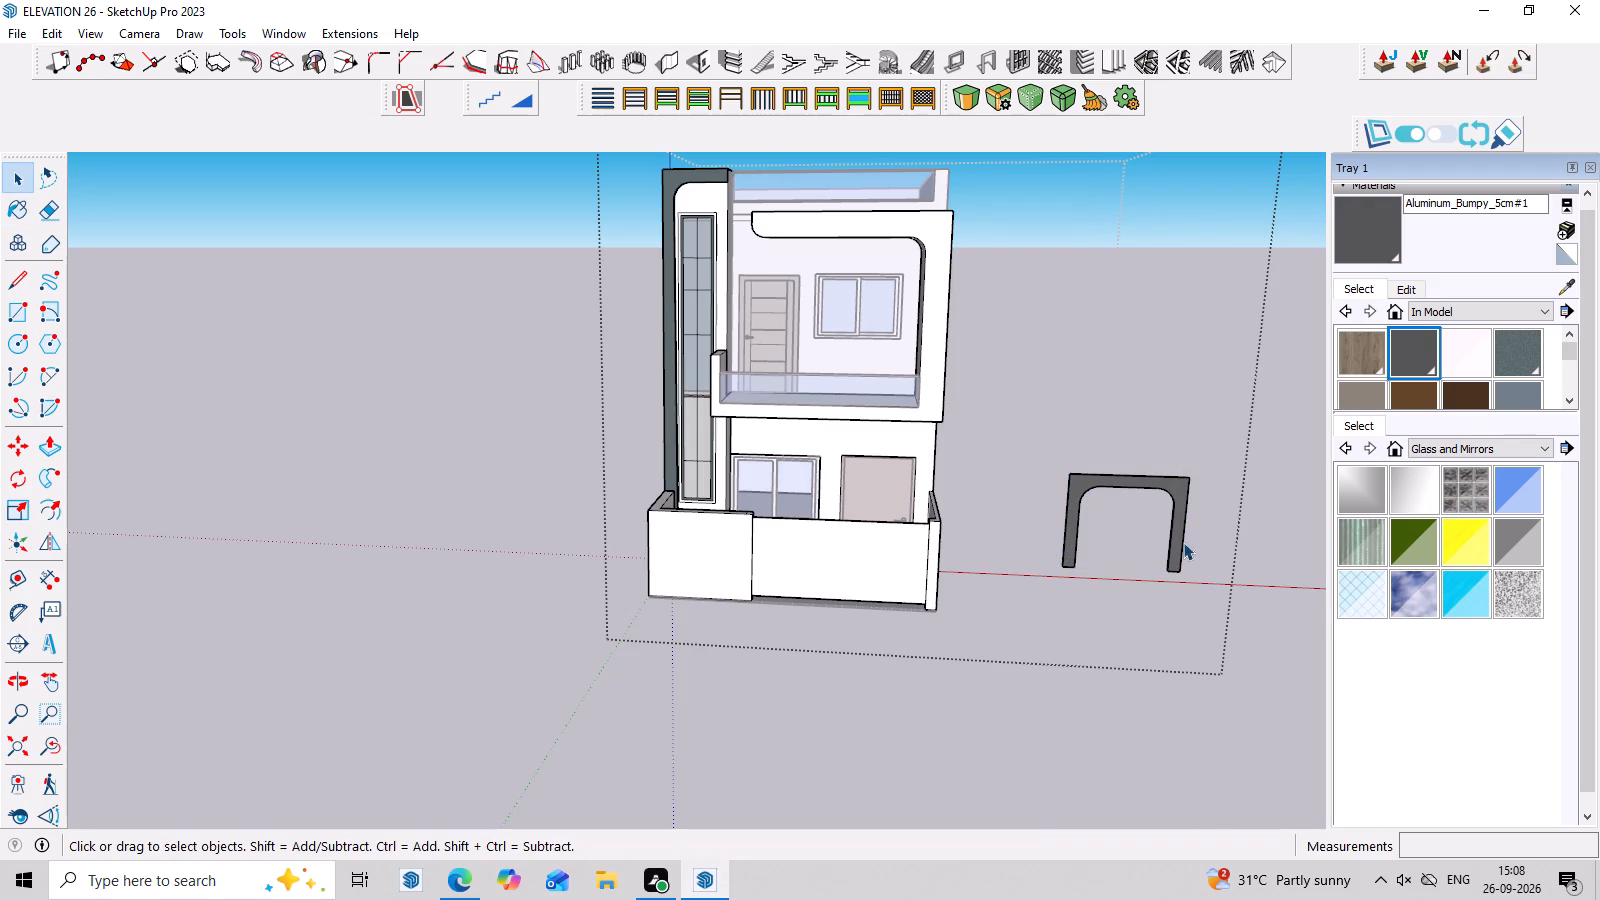
pyautogui.click(1257, 494)
pyautogui.click(1181, 552)
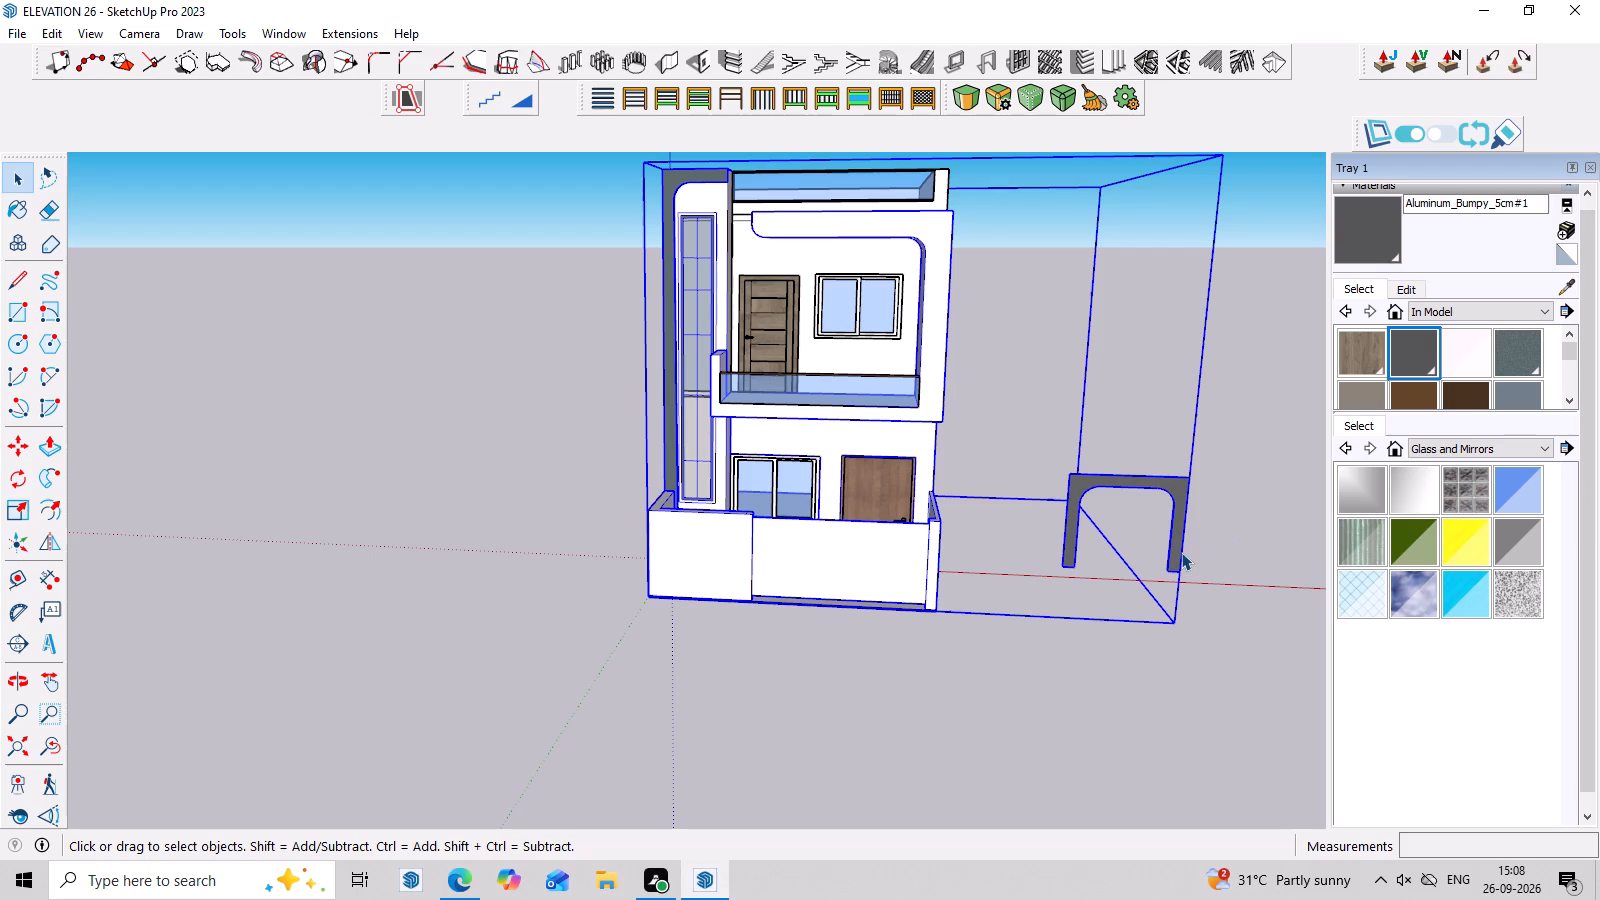
pyautogui.click(1181, 552)
pyautogui.tripleClick(1167, 565)
pyautogui.click(1170, 561)
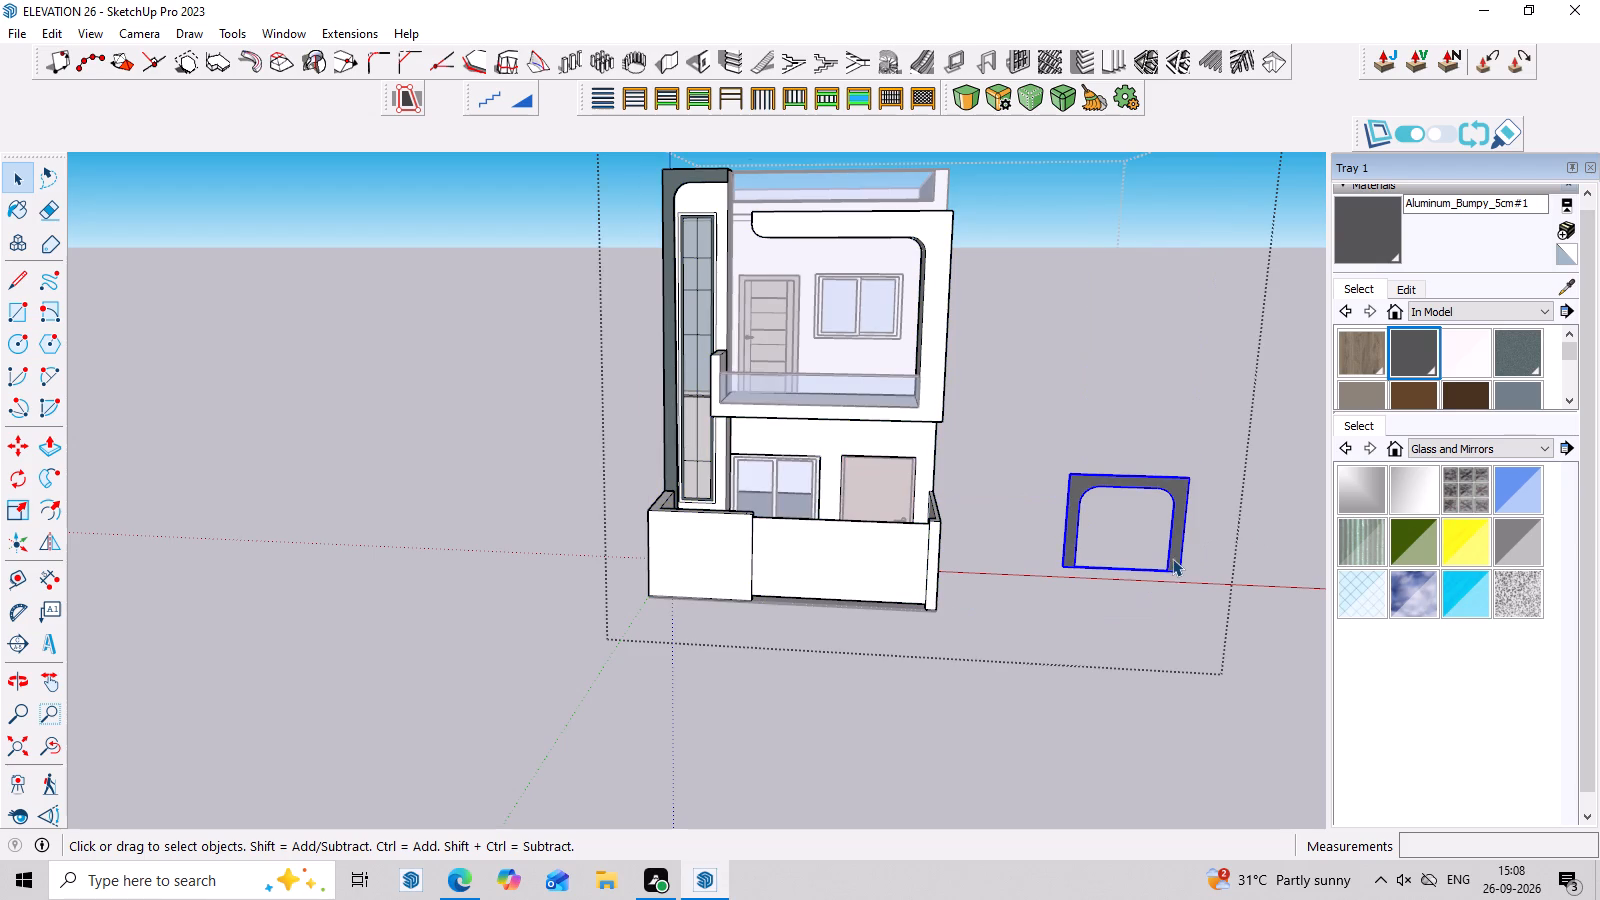
pyautogui.press('m')
pyautogui.click(1183, 571)
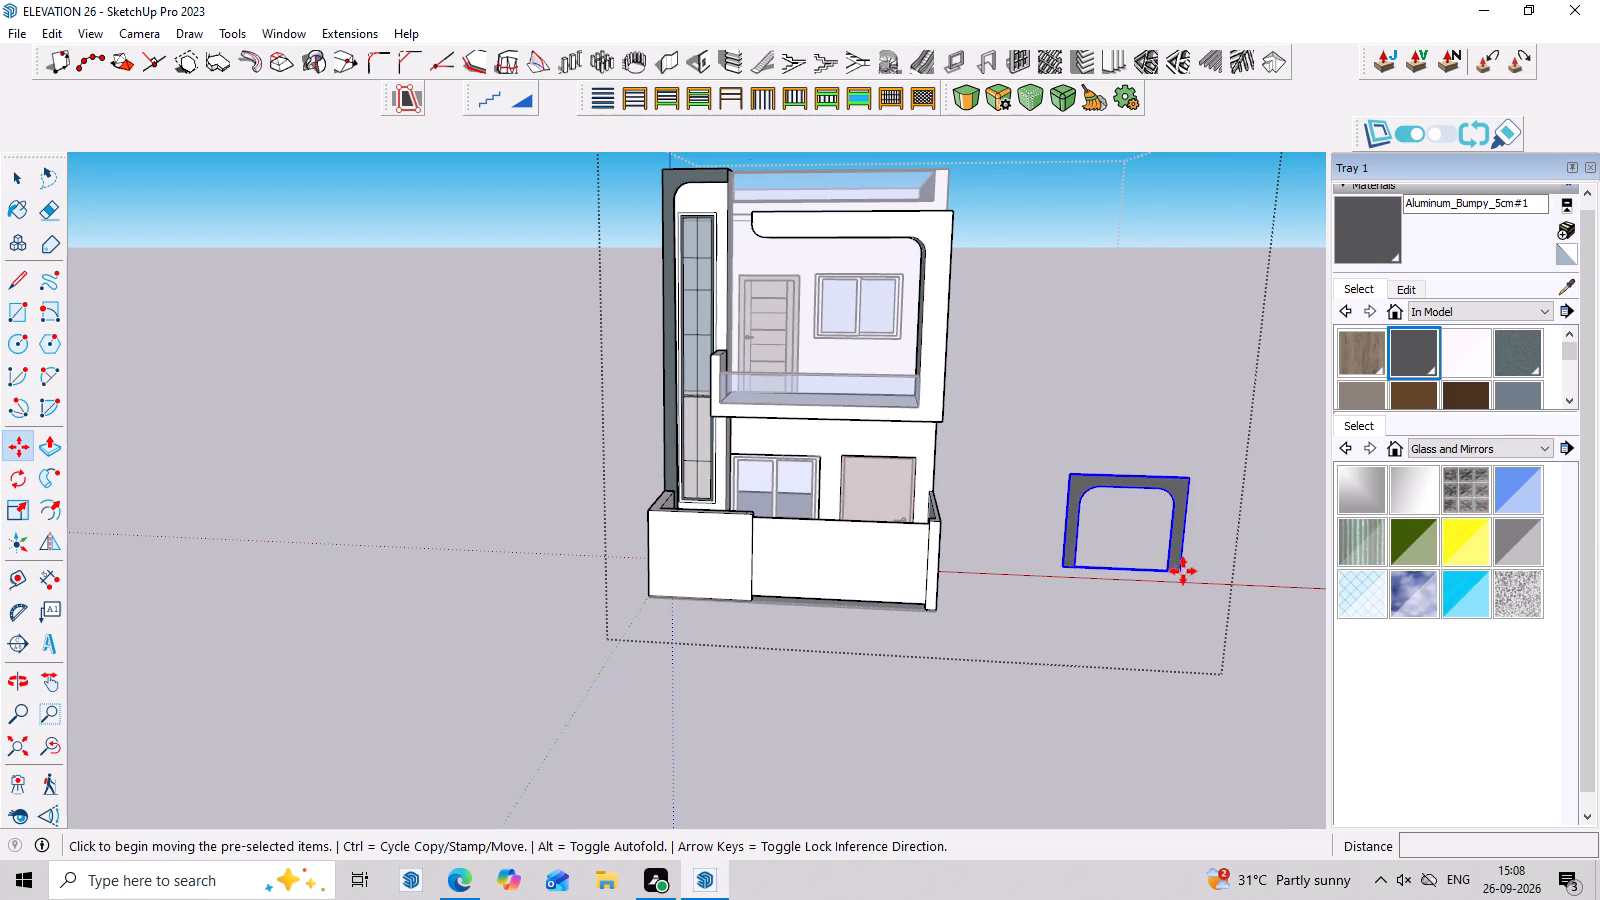
pyautogui.click(749, 599)
# Move the arched frame about 4' 5" and about 2' 3" toward the lower corner of the wall's projecting section.
pyautogui.moveTo(792, 605); pyautogui.dragTo(597, 662, button='middle')
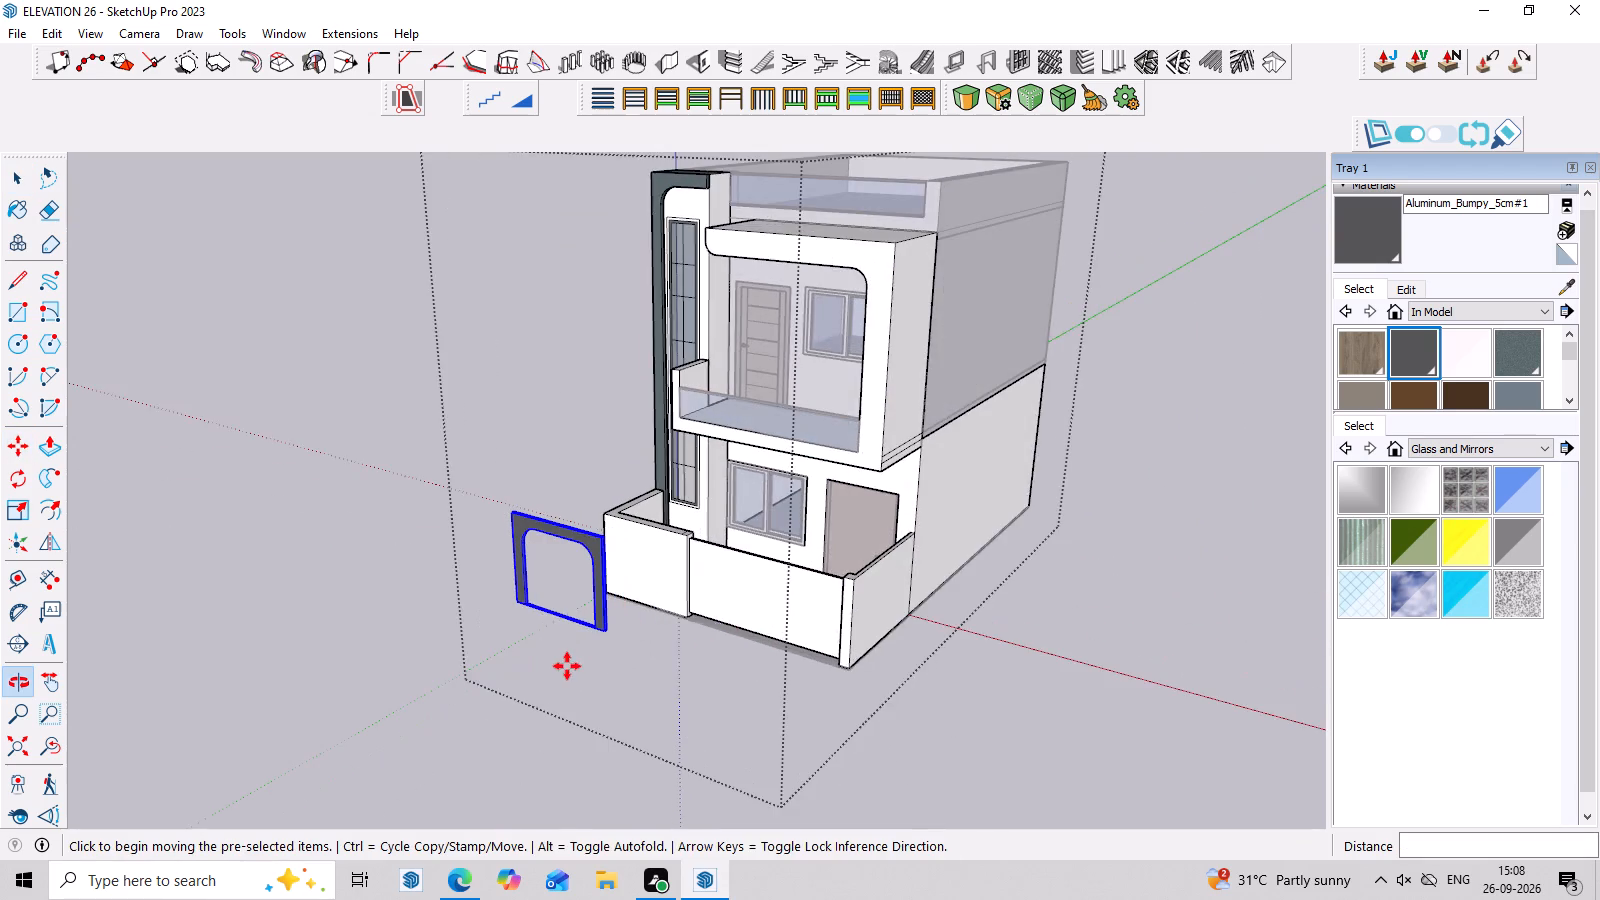
pyautogui.scroll(3, 568, 647)
pyautogui.click(609, 627)
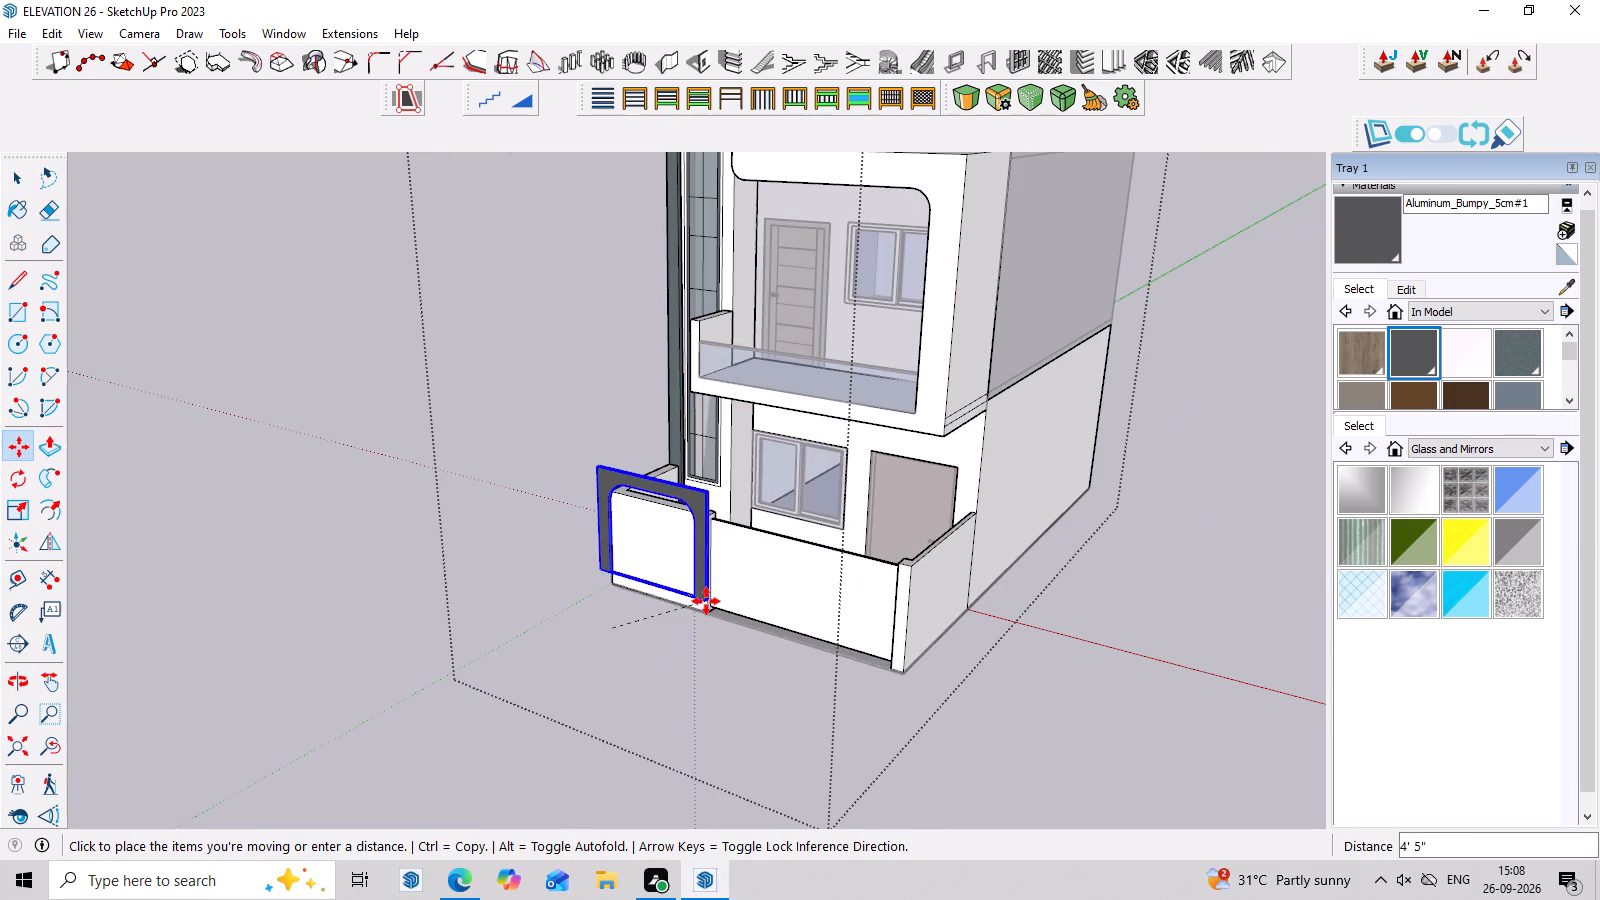
pyautogui.click(706, 607)
pyautogui.moveTo(706, 607); pyautogui.dragTo(503, 621, button='middle')
pyautogui.scroll(4, 679, 618)
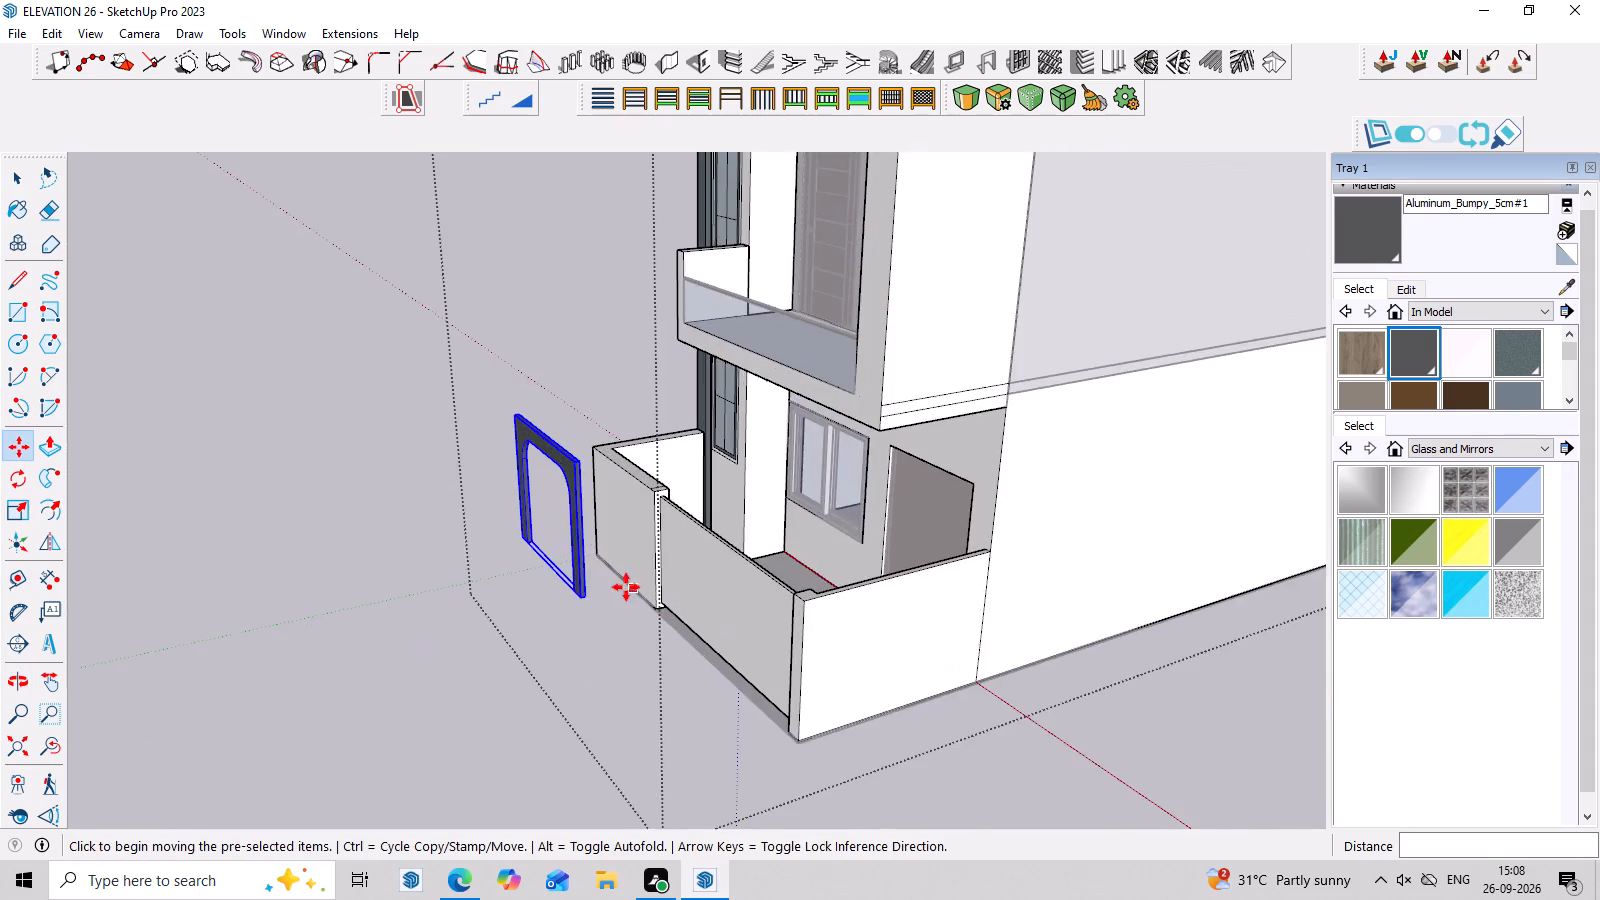
pyautogui.scroll(7, 626, 587)
pyautogui.click(541, 604)
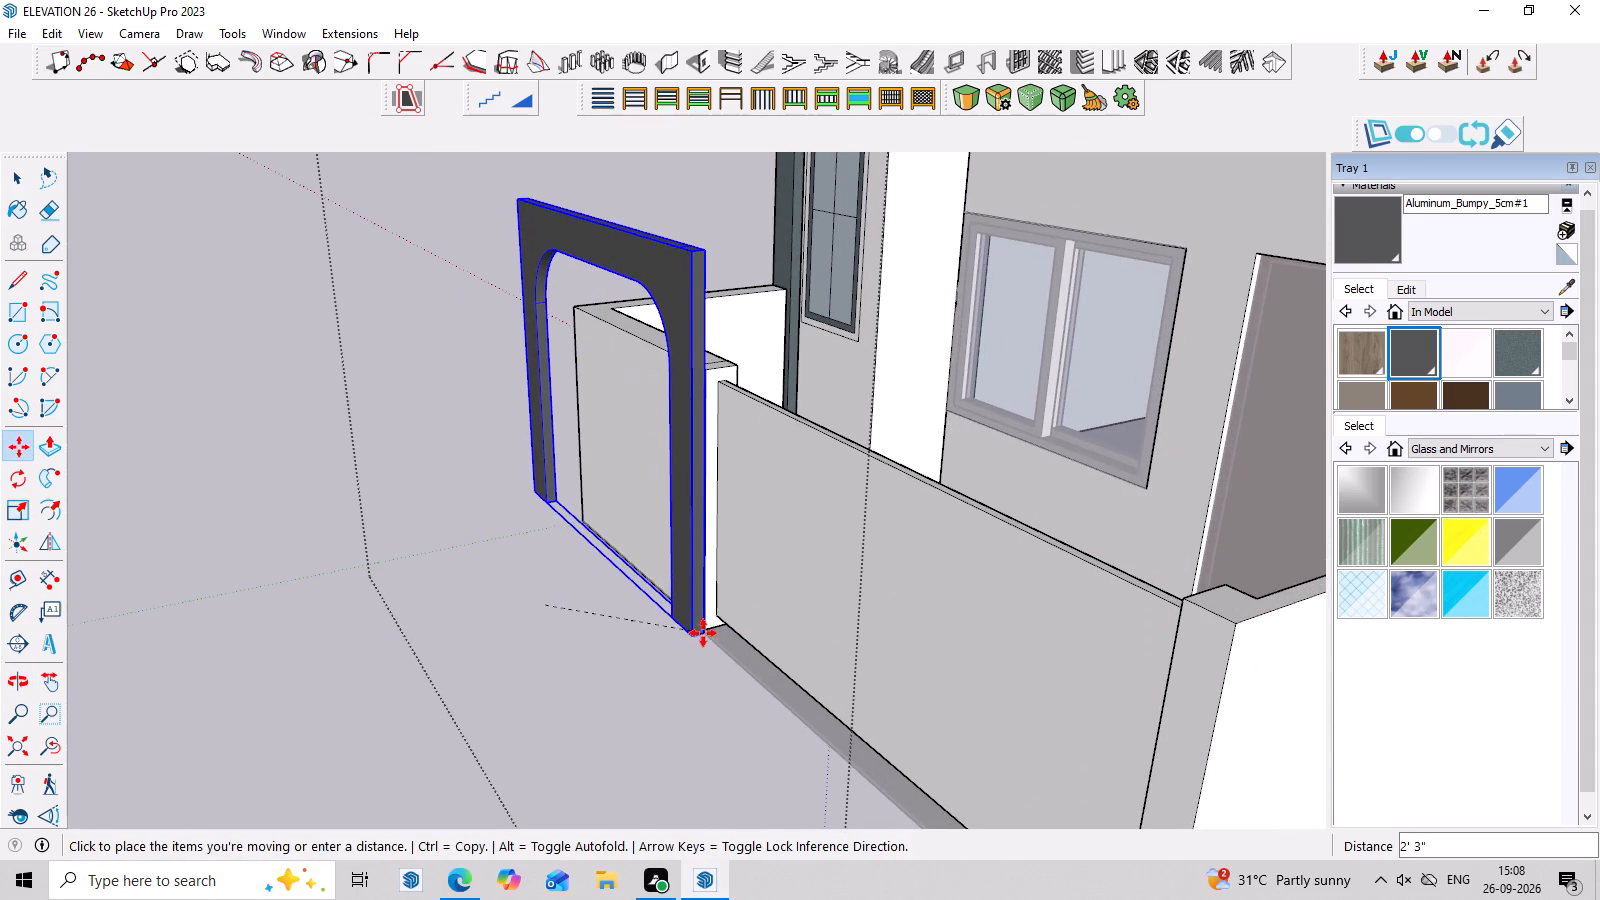
pyautogui.click(703, 633)
# Move the arched frame about 8' 8" across to the outer end of the wall's projecting section.
pyautogui.scroll(-7, 649, 633)
pyautogui.moveTo(631, 649); pyautogui.dragTo(1213, 536, button='middle')
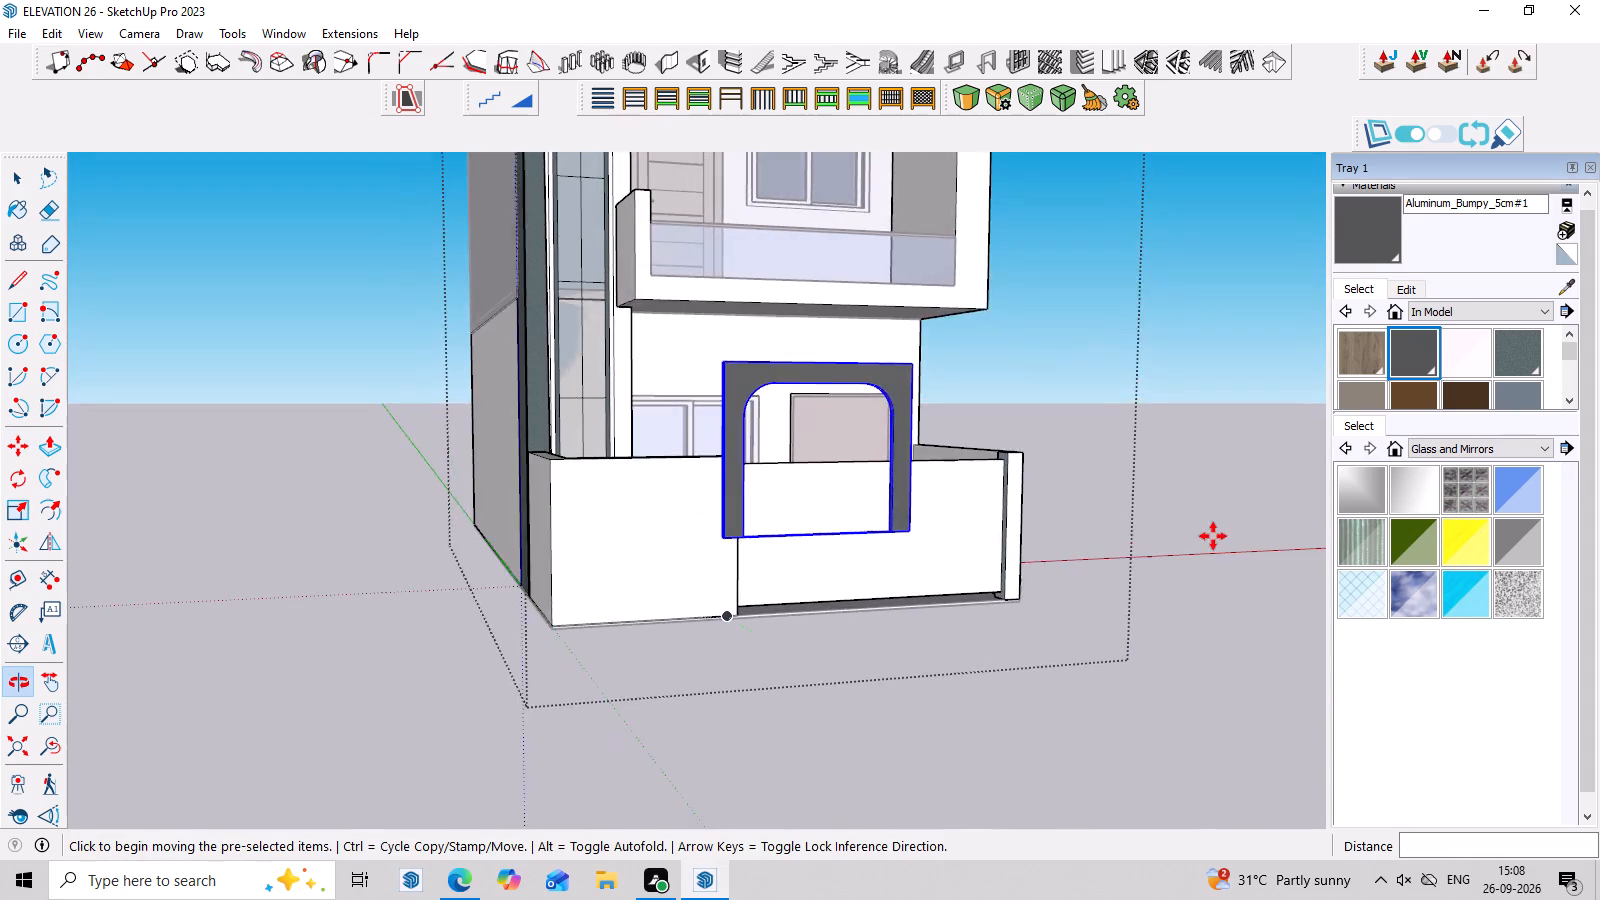
pyautogui.scroll(-9, 1213, 537)
pyautogui.moveTo(1270, 511); pyautogui.dragTo(1128, 570, button='middle')
pyautogui.scroll(2, 878, 714)
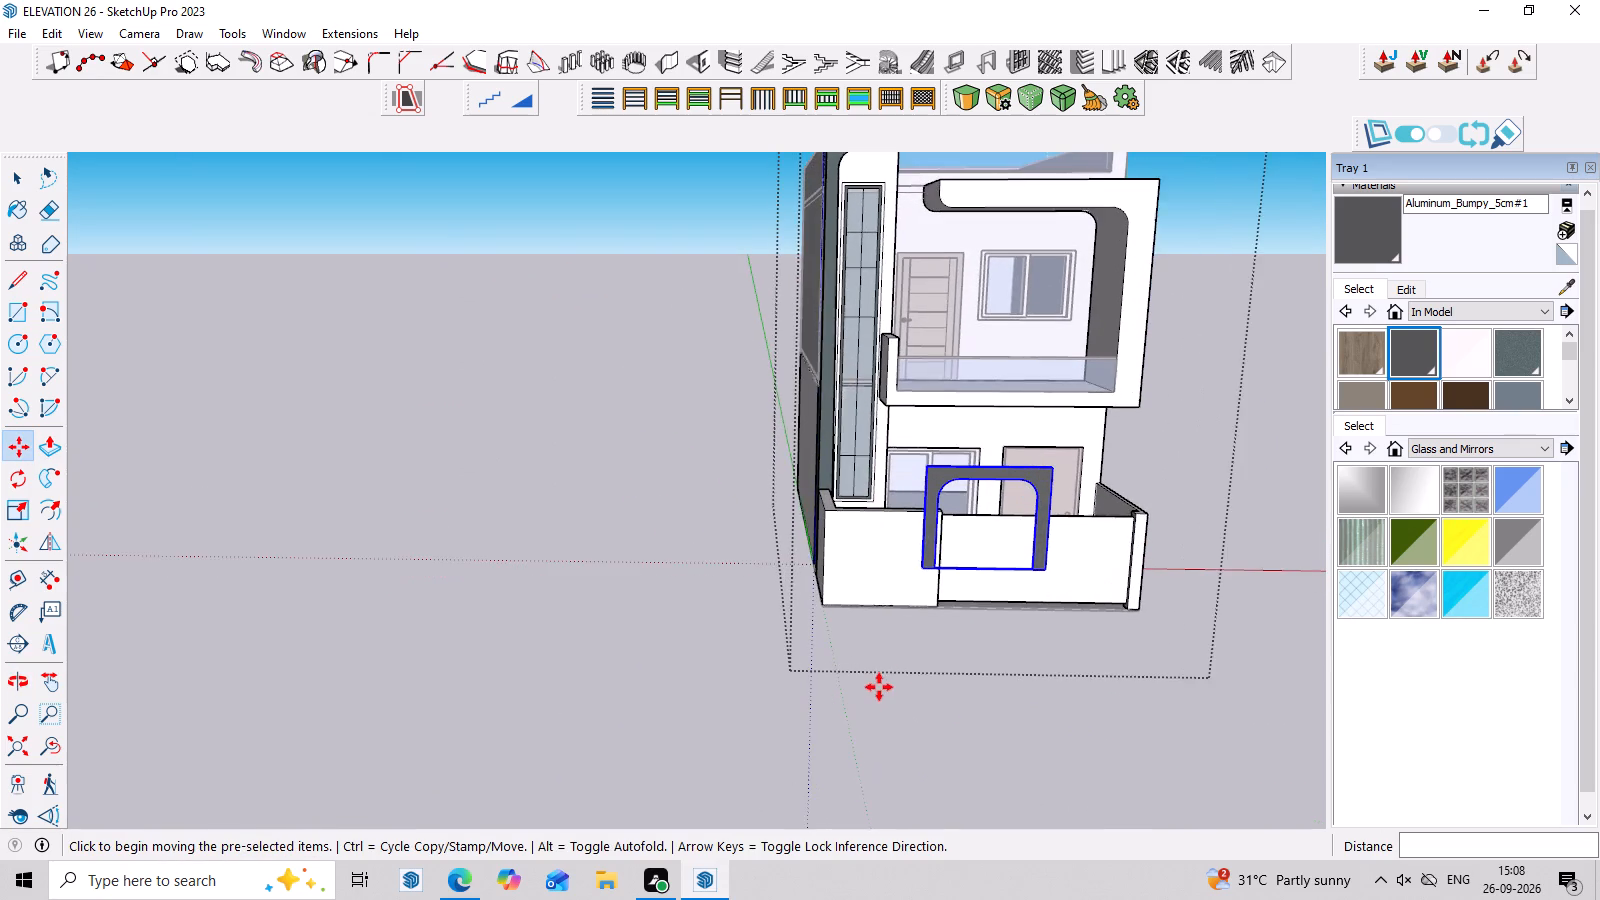
pyautogui.scroll(2, 879, 686)
pyautogui.click(933, 549)
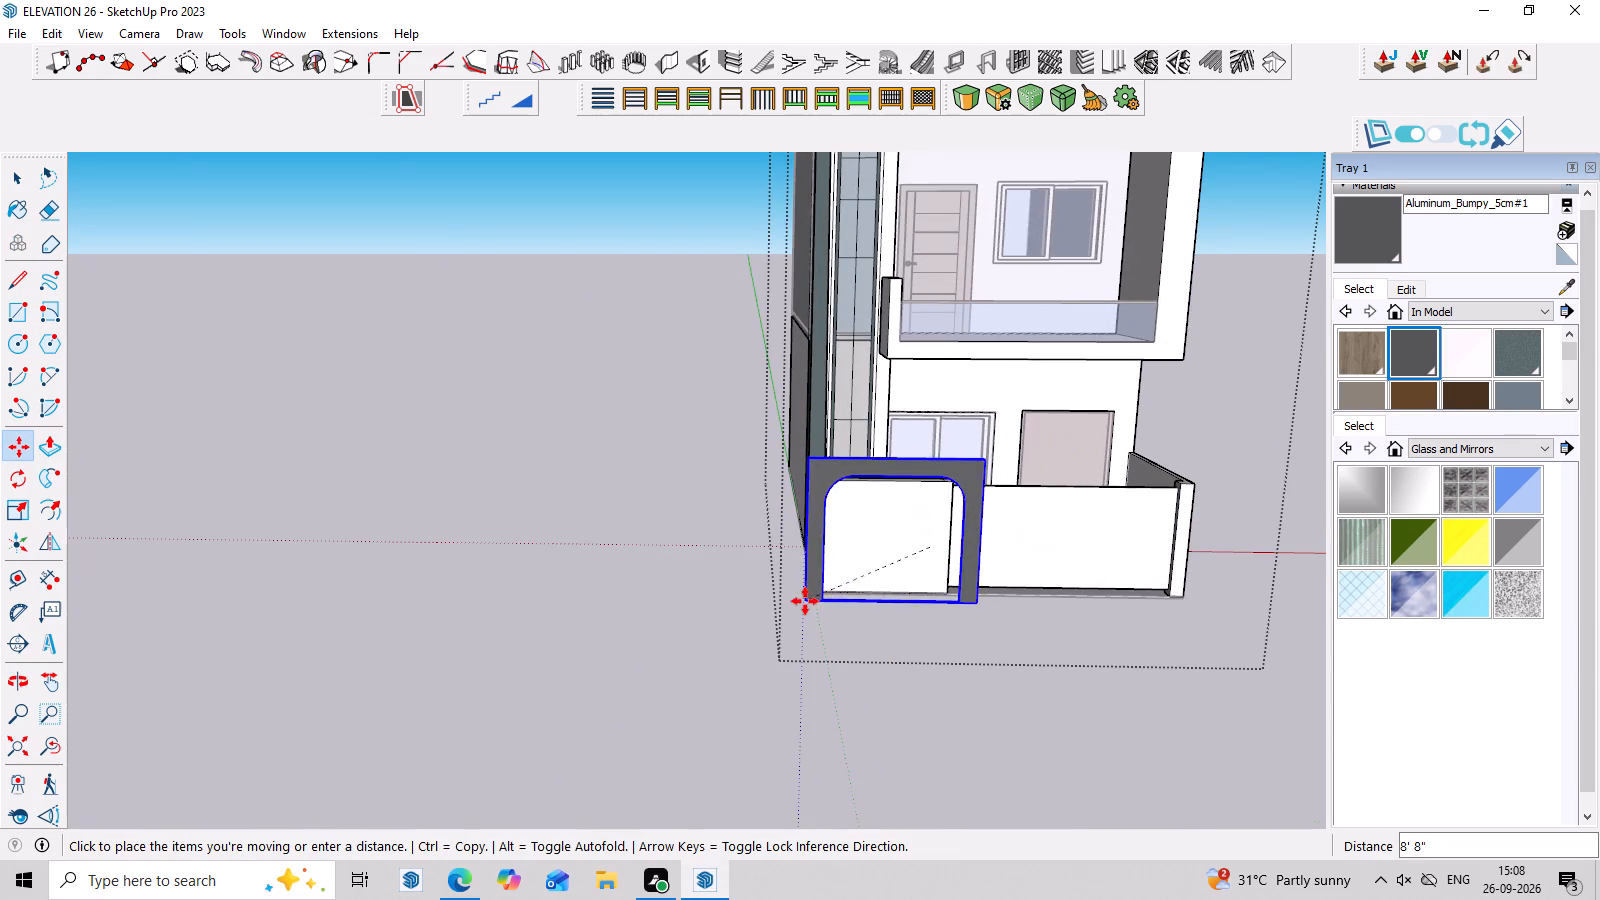
pyautogui.click(808, 589)
# Move the arched frame against the wall's outer lower corner, then shift it about 4' 6" down to the wall's base.
pyautogui.moveTo(892, 686); pyautogui.dragTo(1252, 761, button='middle')
pyautogui.scroll(3, 1094, 646)
pyautogui.scroll(4, 918, 535)
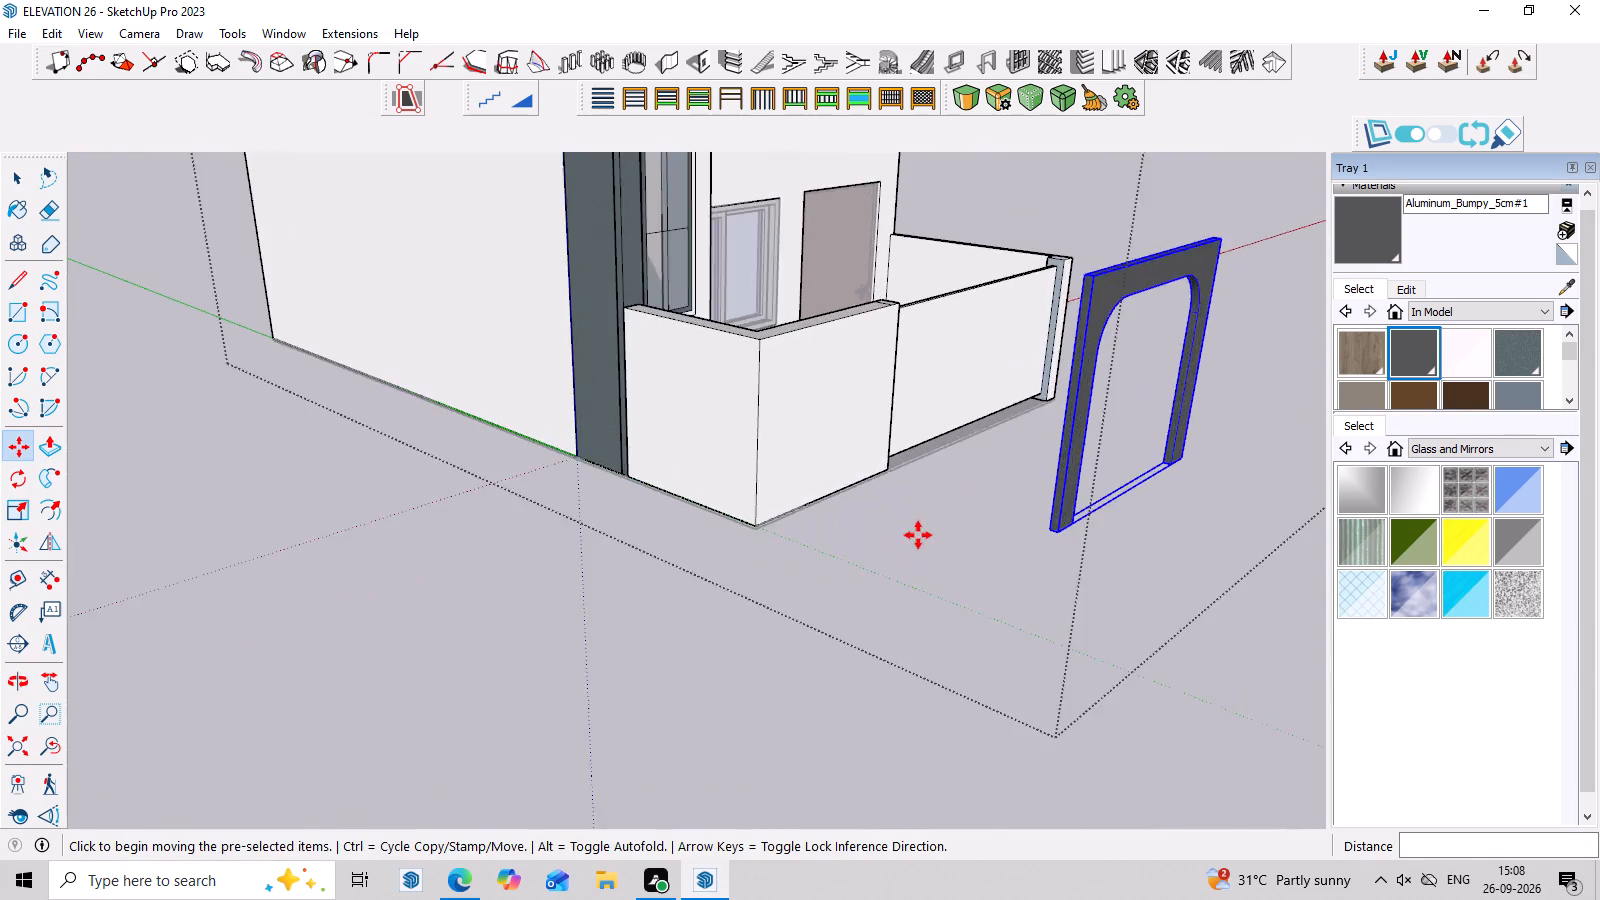
pyautogui.moveTo(918, 542); pyautogui.dragTo(1042, 627, button='middle')
pyautogui.scroll(3, 1218, 606)
pyautogui.click(1237, 631)
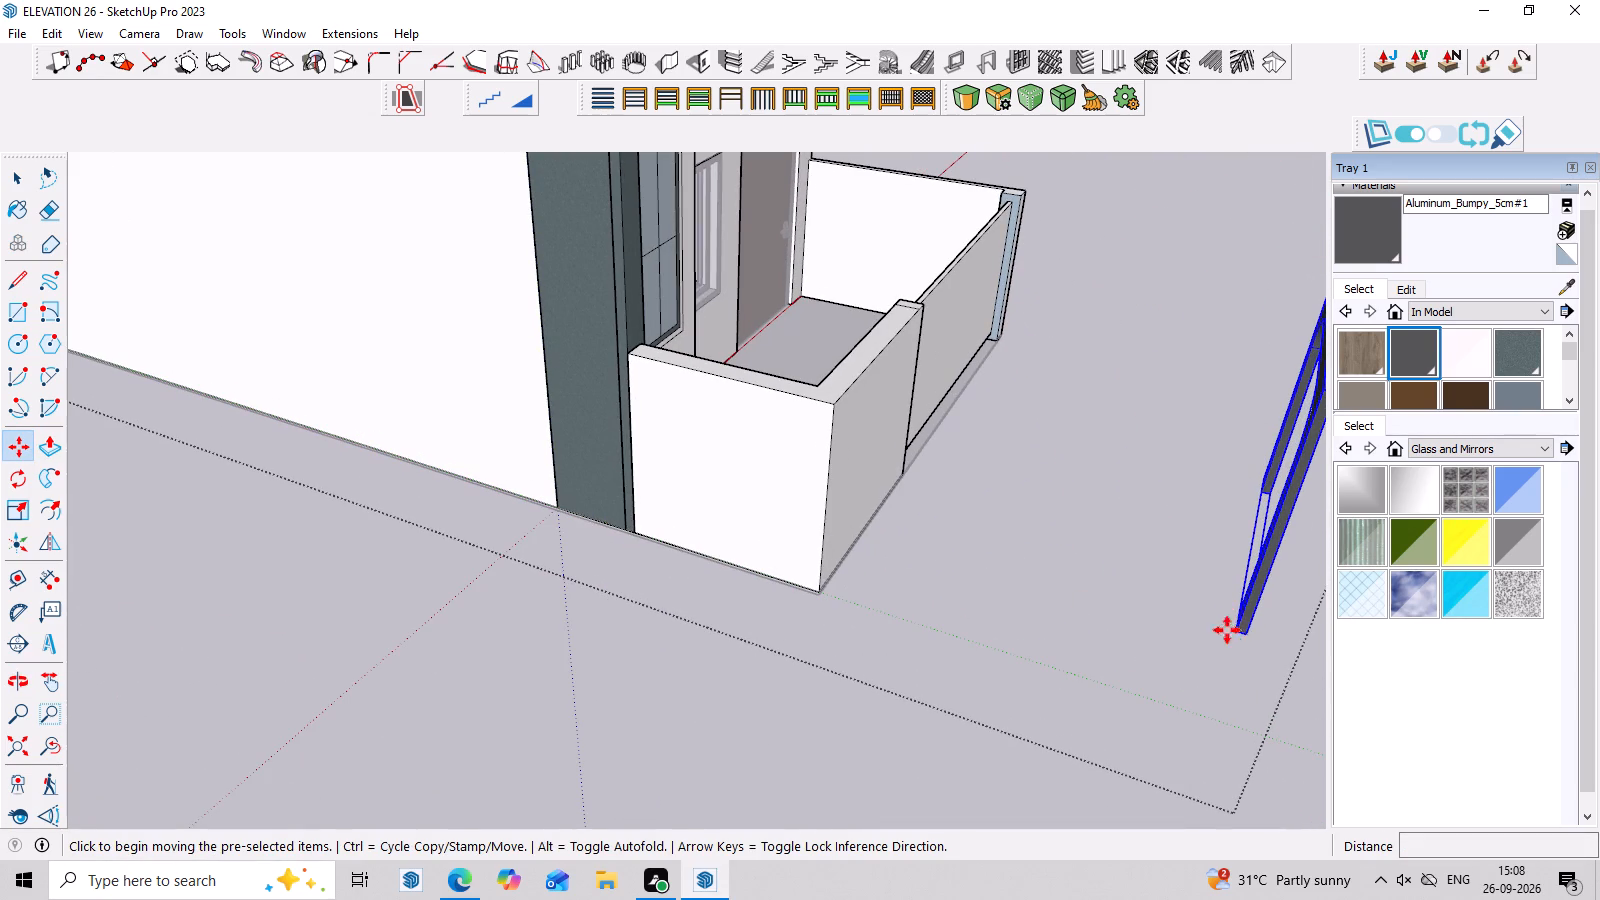
pyautogui.click(822, 595)
pyautogui.moveTo(840, 608); pyautogui.dragTo(846, 439, button='middle')
pyautogui.scroll(4, 841, 444)
pyautogui.click(825, 240)
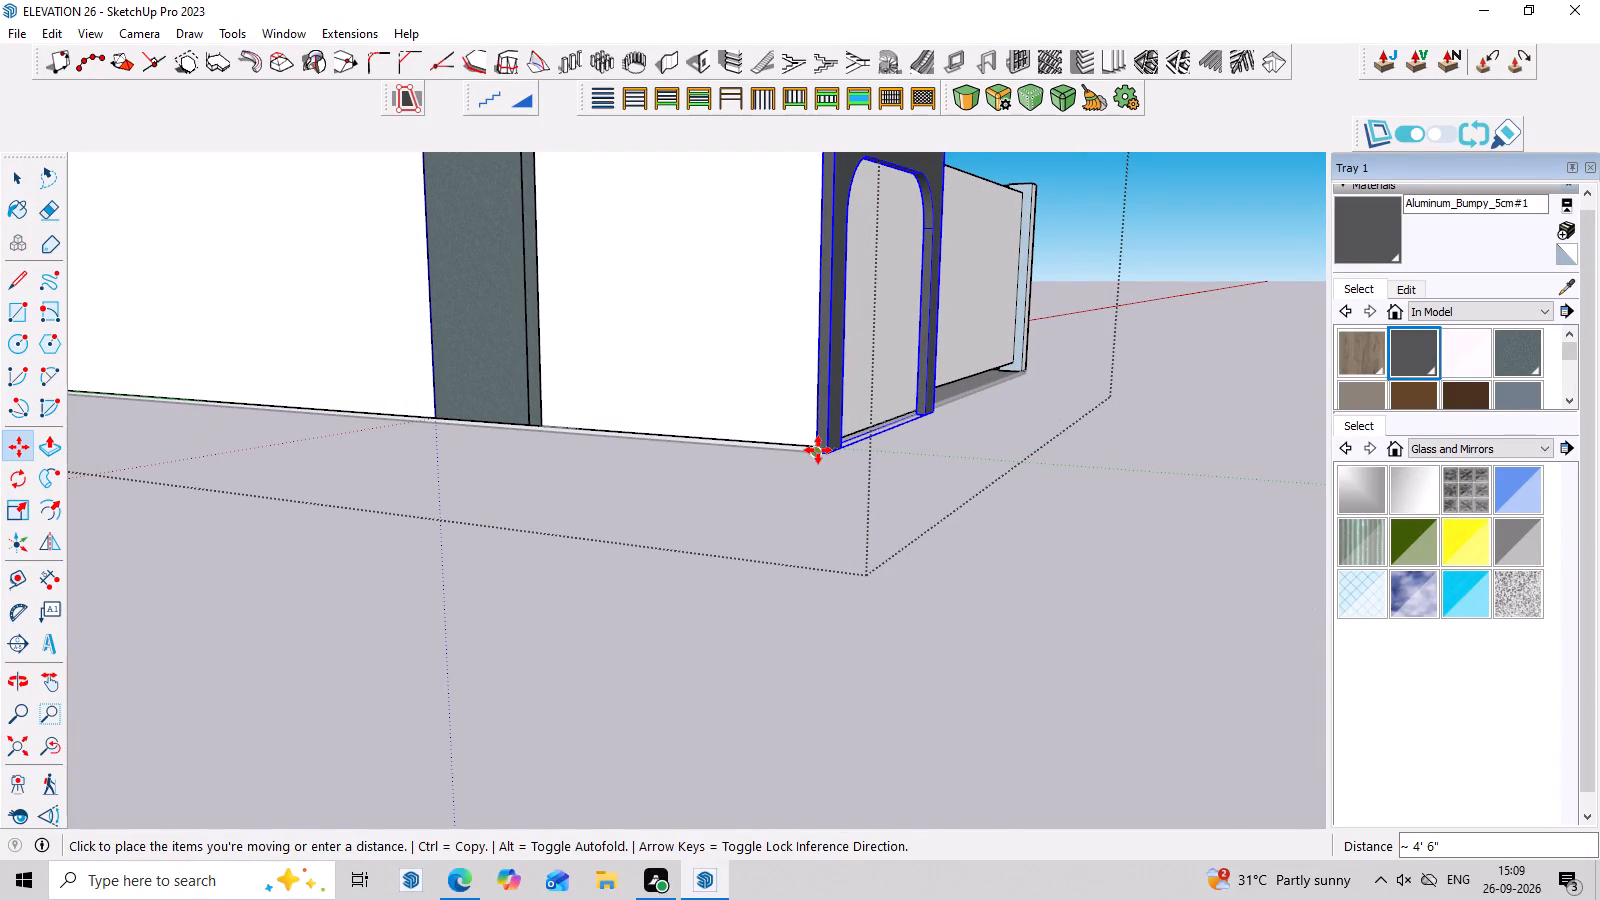
pyautogui.click(818, 450)
# Raise the arched frame slightly so its base aligns with the wall's bottom edge above the slab, and close the house group.
pyautogui.scroll(-6, 923, 470)
pyautogui.moveTo(1014, 523); pyautogui.dragTo(737, 609, button='middle')
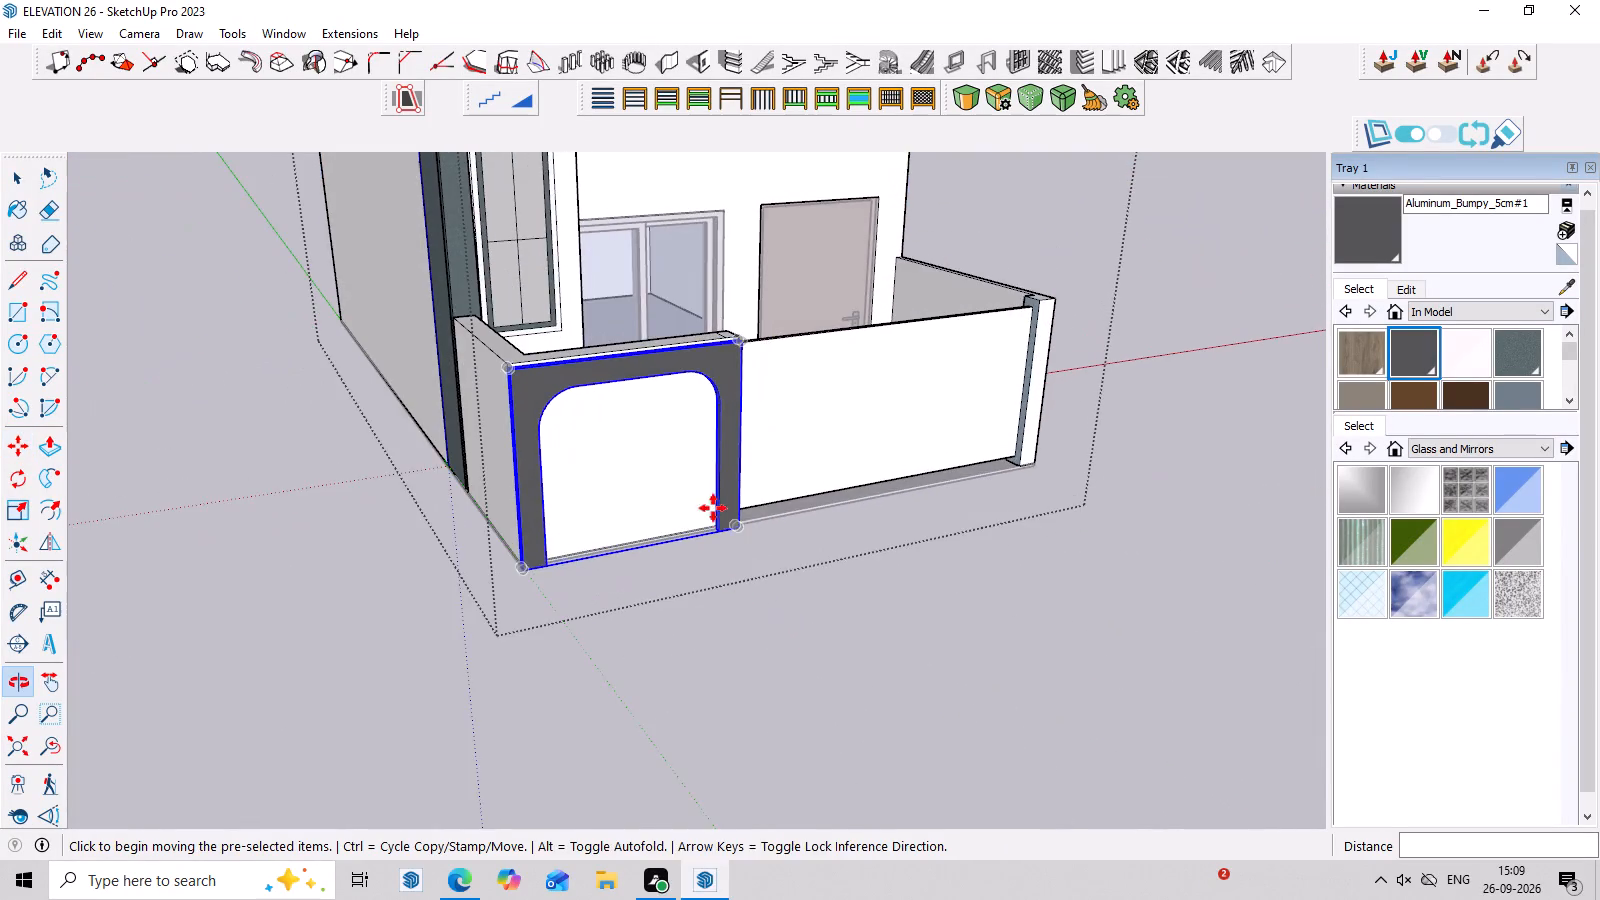
pyautogui.scroll(3, 646, 486)
pyautogui.moveTo(672, 601); pyautogui.dragTo(991, 577, button='middle')
pyautogui.scroll(10, 786, 635)
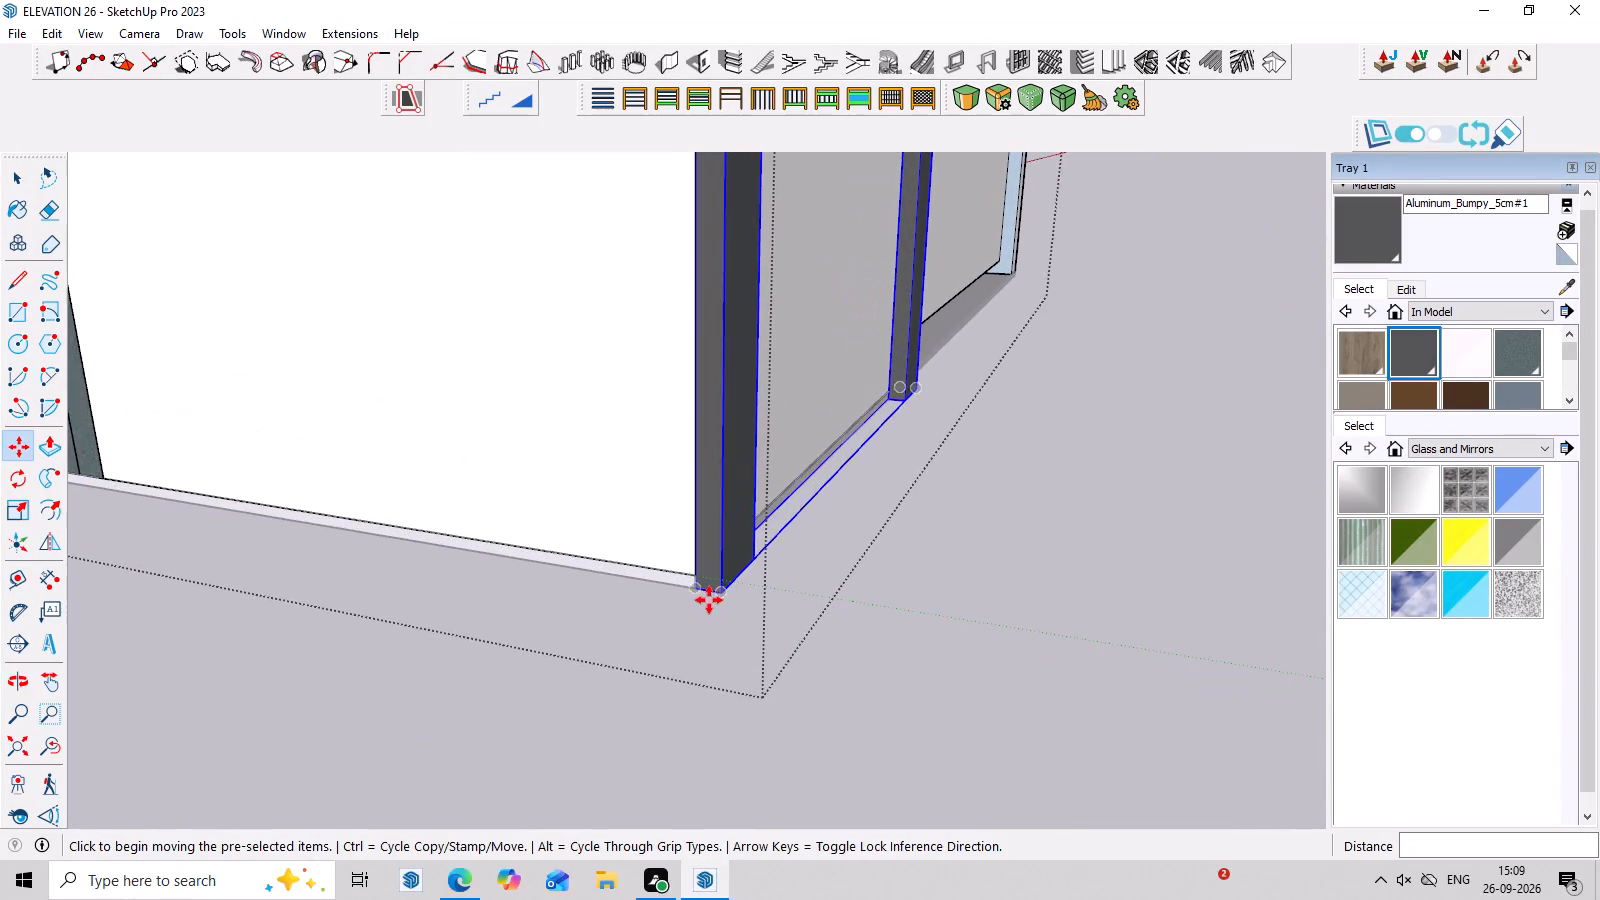
pyautogui.scroll(3, 708, 591)
pyautogui.click(694, 589)
pyautogui.click(695, 564)
pyautogui.scroll(-3, 818, 606)
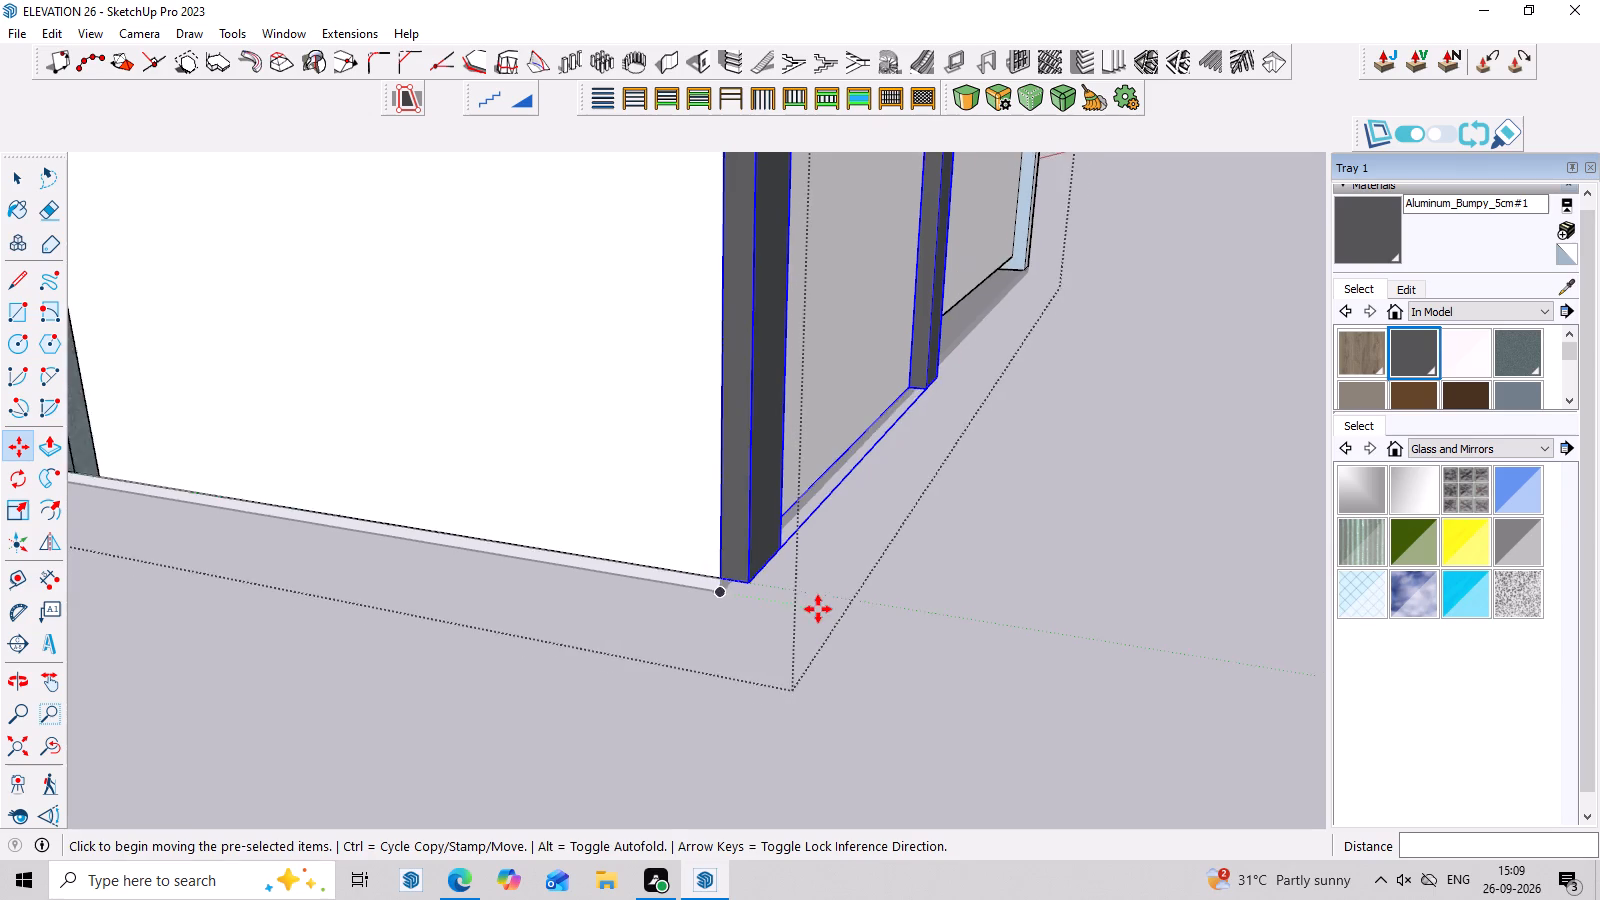
pyautogui.scroll(-10, 818, 609)
pyautogui.moveTo(1100, 602); pyautogui.dragTo(821, 633, button='middle')
pyautogui.scroll(-4, 821, 624)
pyautogui.moveTo(987, 603); pyautogui.dragTo(982, 620, button='middle')
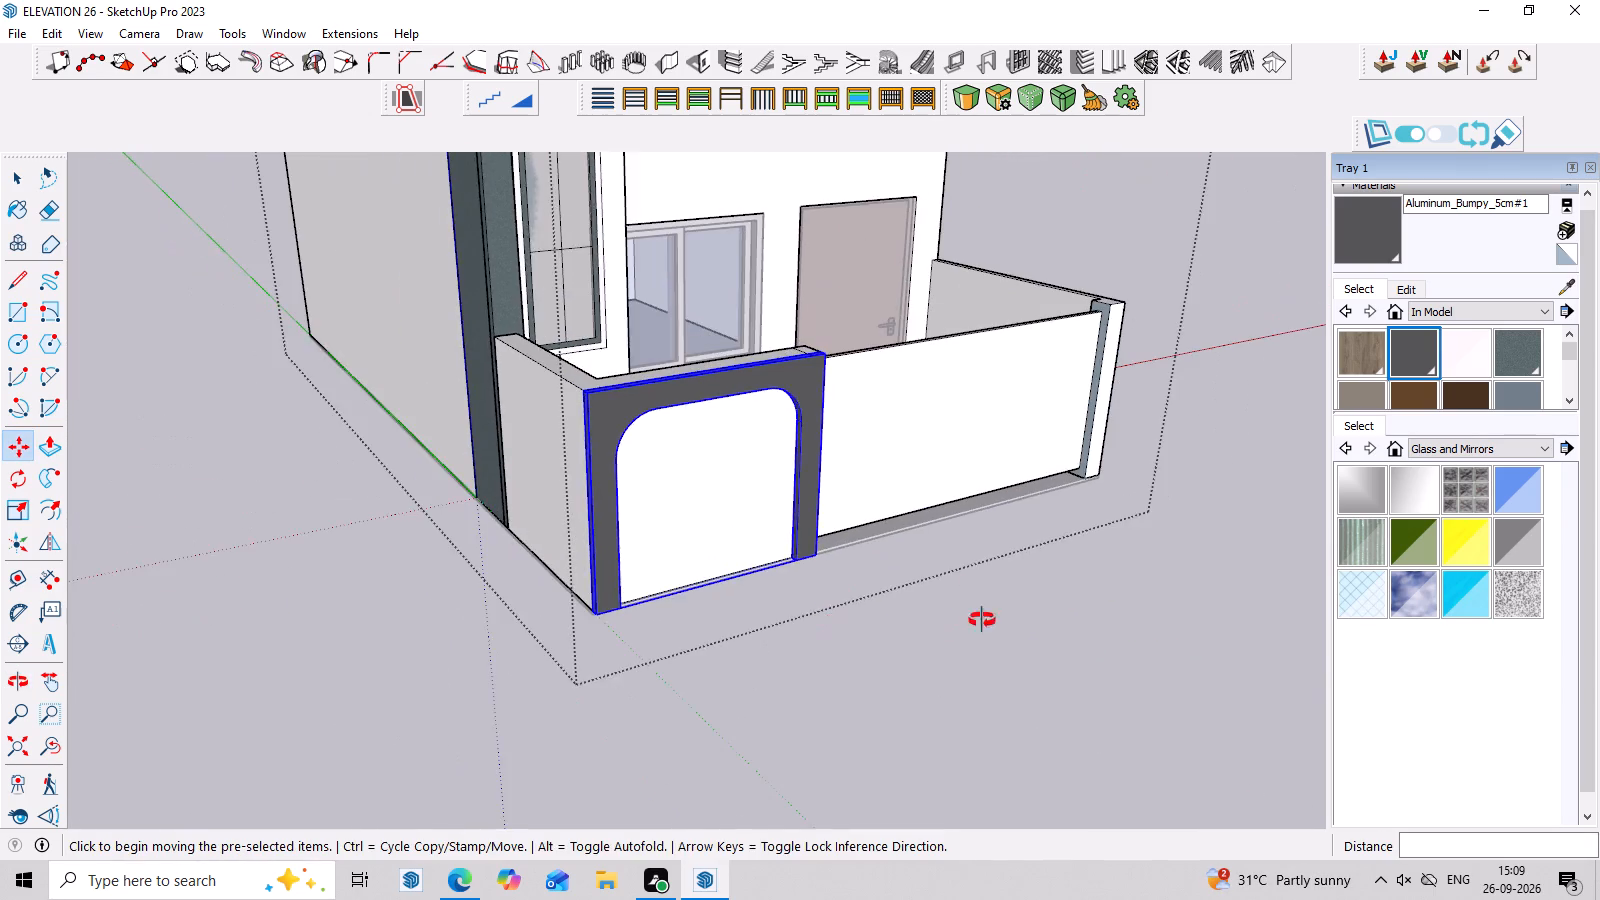
pyautogui.moveTo(982, 620); pyautogui.dragTo(931, 744, button='middle')
pyautogui.press('space')
pyautogui.click(1274, 359)
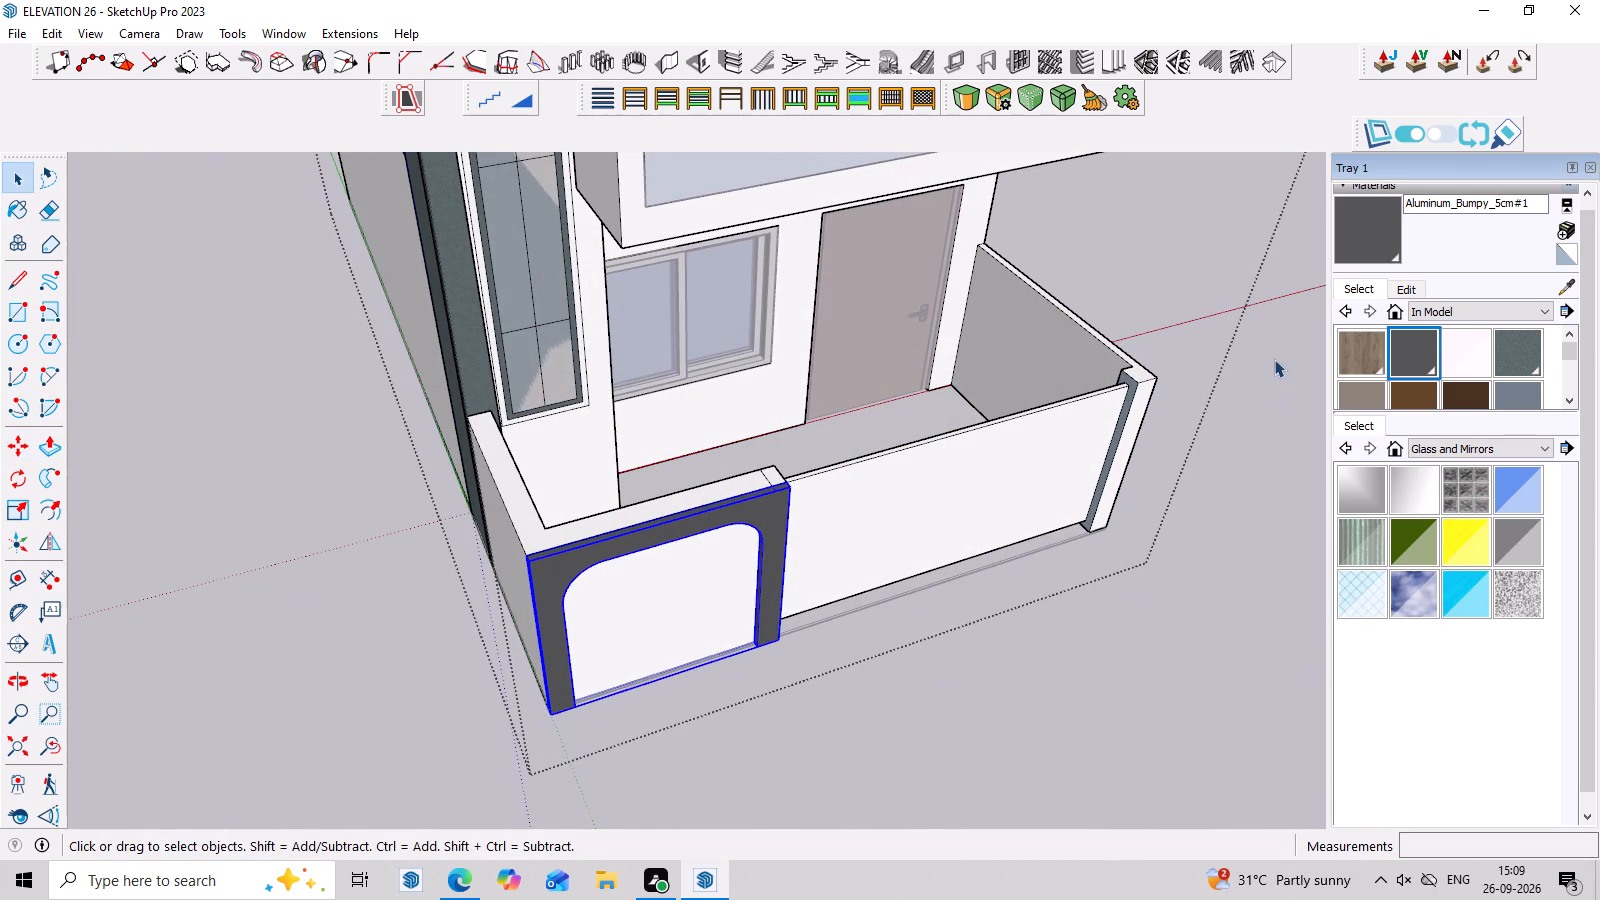
# Examine how the dark arched frame fits the boundary wall's projecting section, viewing it from the front and from below.
pyautogui.moveTo(1258, 443); pyautogui.dragTo(1169, 338, button='middle')
pyautogui.scroll(-4, 1021, 607)
pyautogui.moveTo(1030, 653); pyautogui.dragTo(1008, 453, button='middle')
pyautogui.scroll(3, 1008, 455)
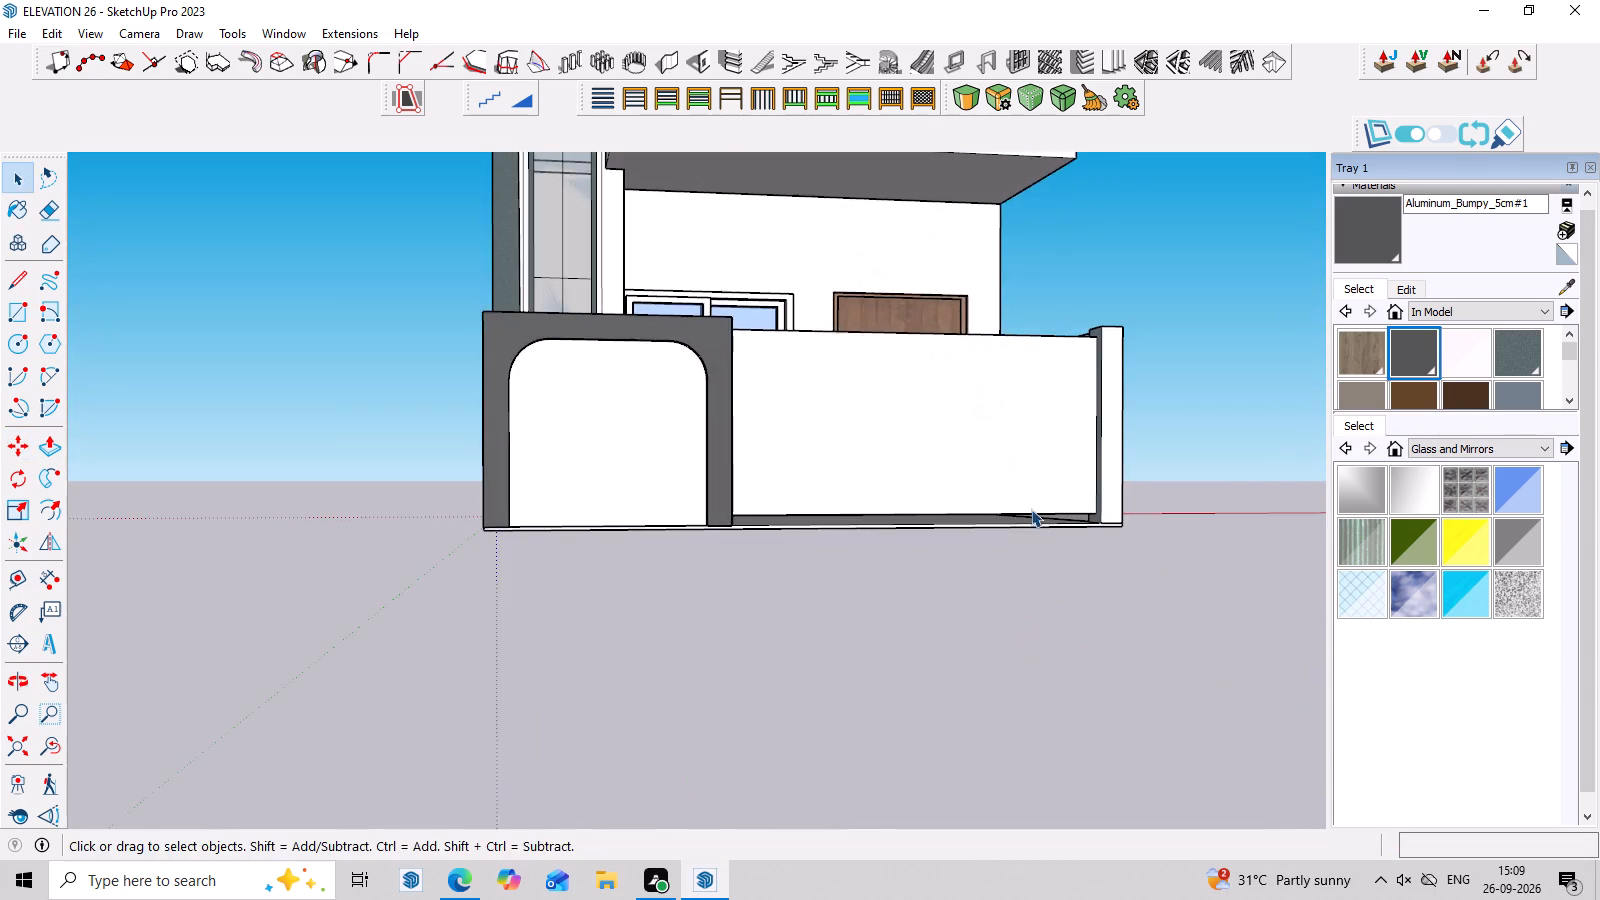
pyautogui.moveTo(1033, 528); pyautogui.dragTo(950, 541, button='middle')
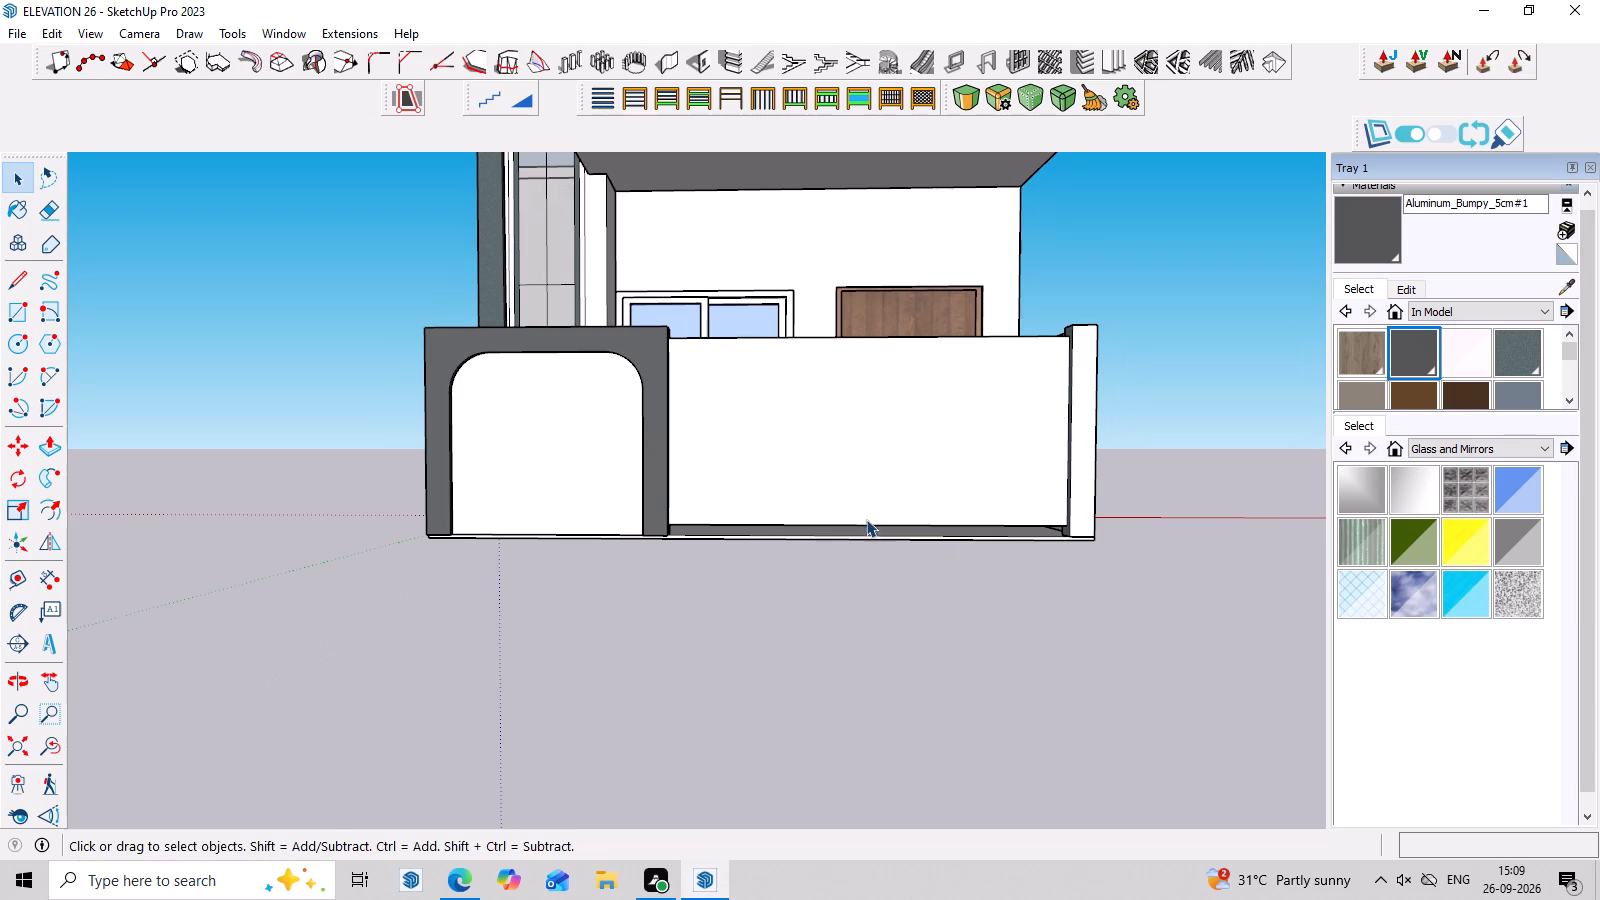
pyautogui.moveTo(851, 514); pyautogui.dragTo(881, 440, button='middle')
pyautogui.scroll(7, 551, 379)
pyautogui.click(540, 422)
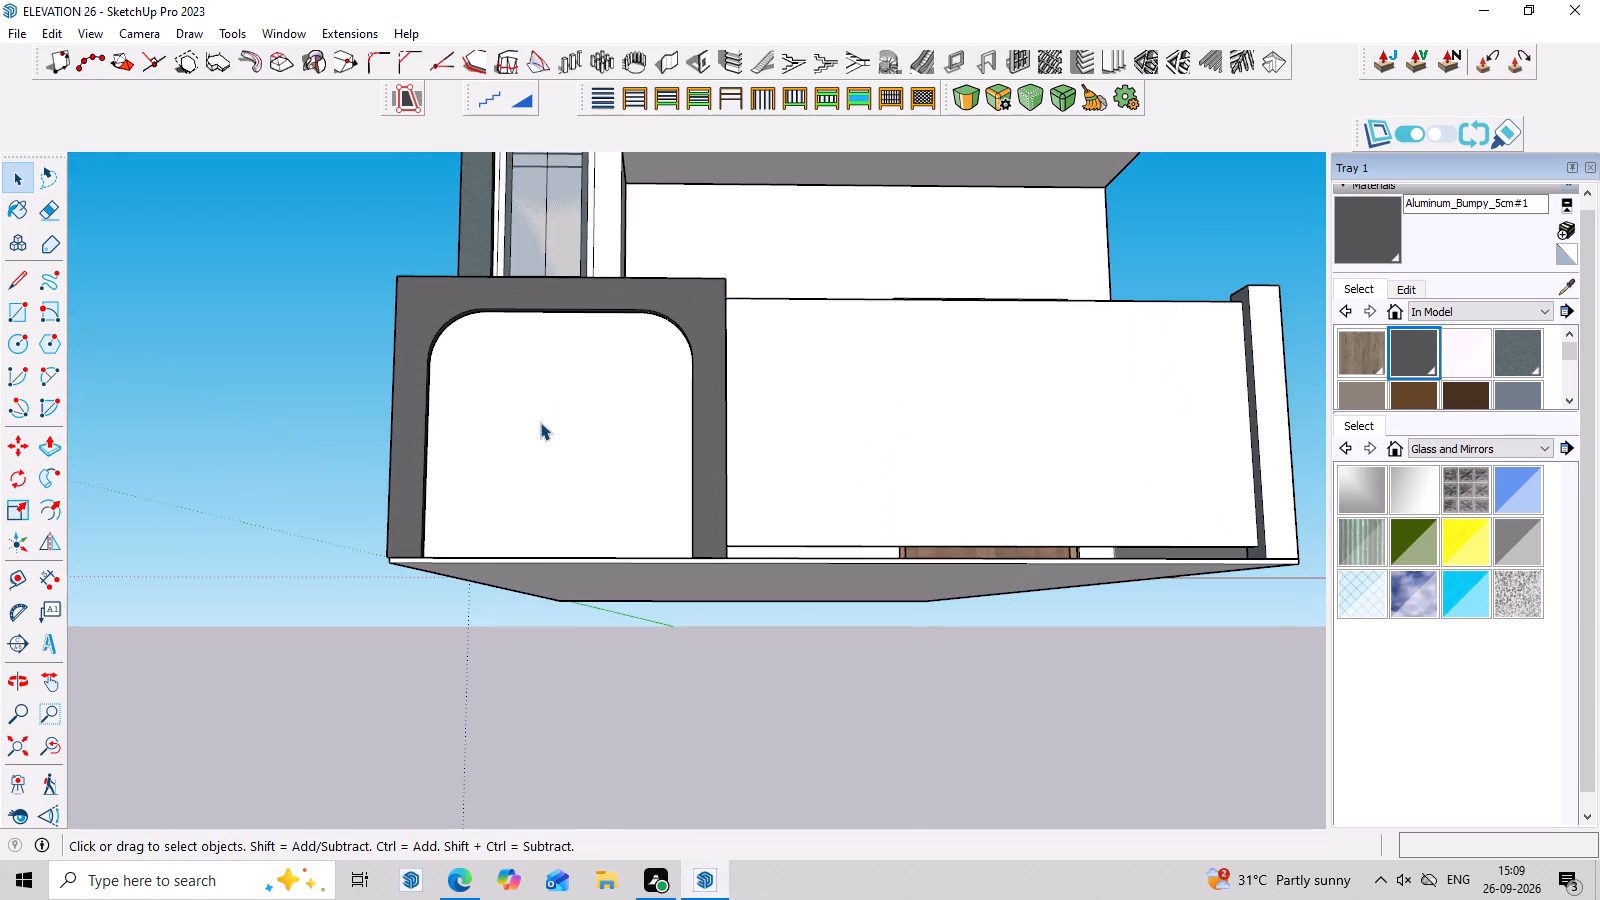
pyautogui.click(611, 449)
pyautogui.click(611, 449)
pyautogui.click(634, 438)
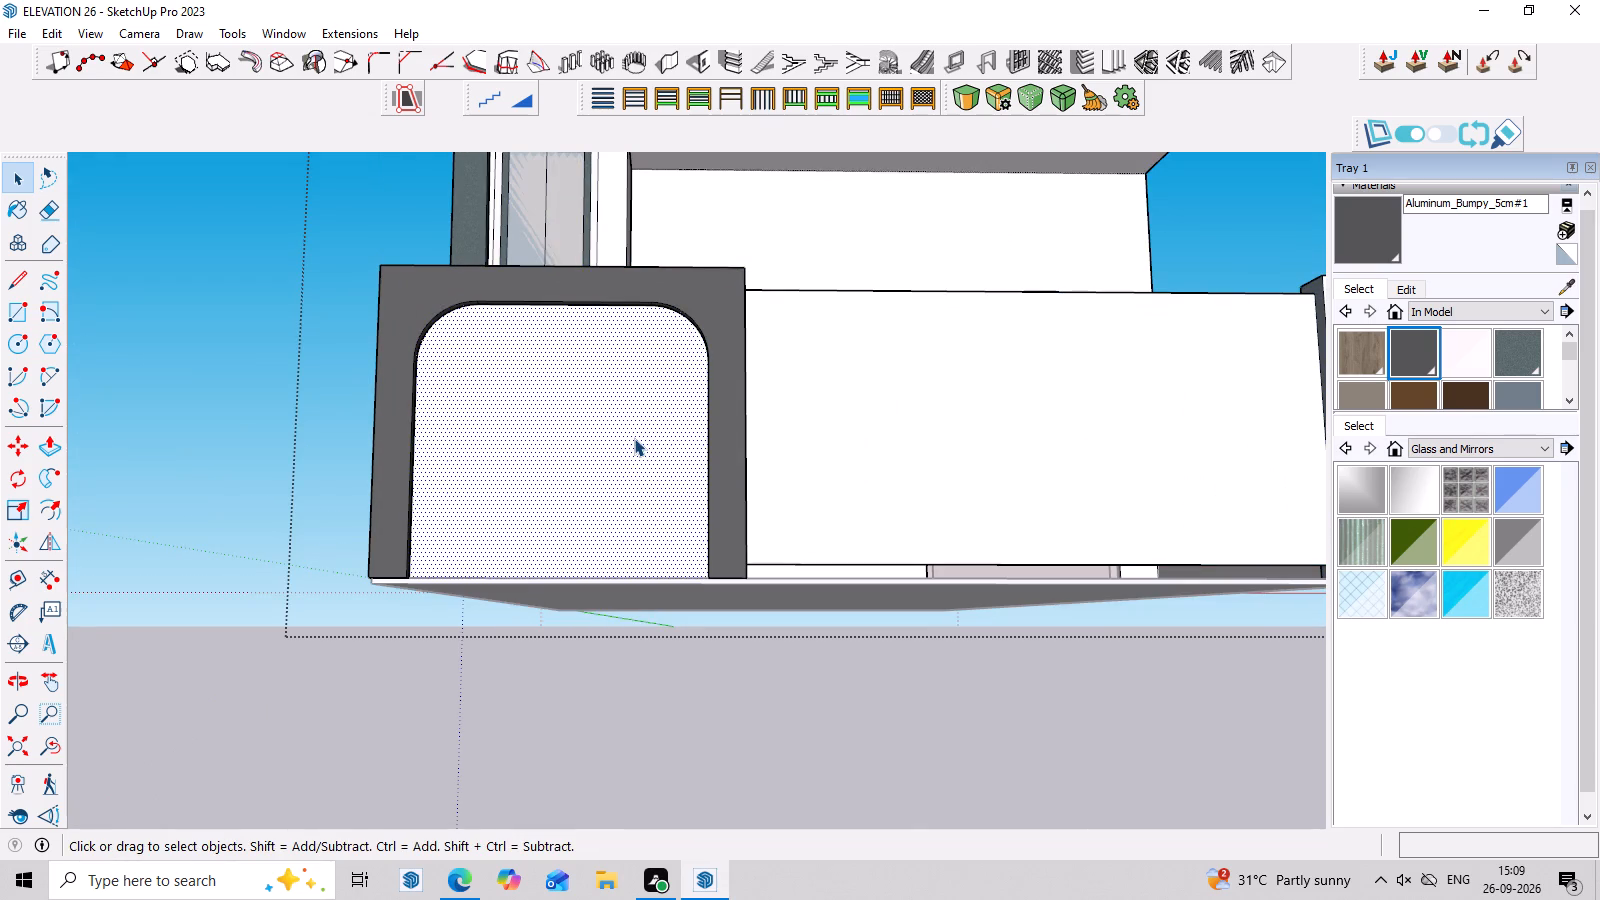
pyautogui.moveTo(654, 437); pyautogui.dragTo(640, 768, button='middle')
pyautogui.moveTo(640, 768); pyautogui.dragTo(729, 372, button='middle')
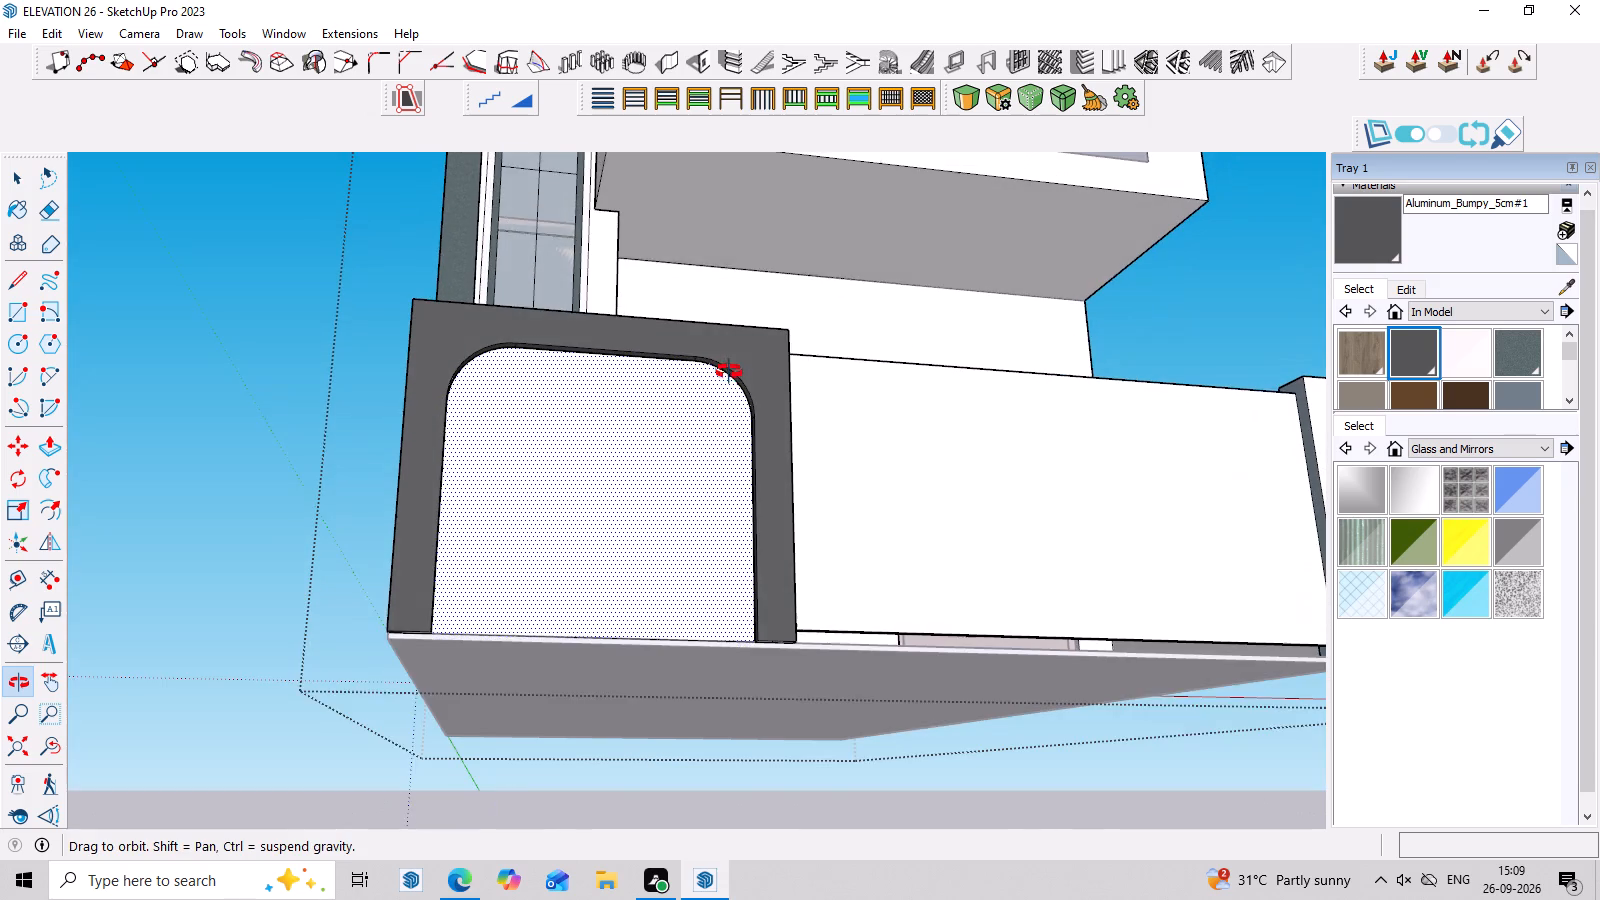
pyautogui.moveTo(729, 372); pyautogui.dragTo(729, 371, button='middle')
pyautogui.scroll(6, 499, 437)
pyautogui.click(718, 387)
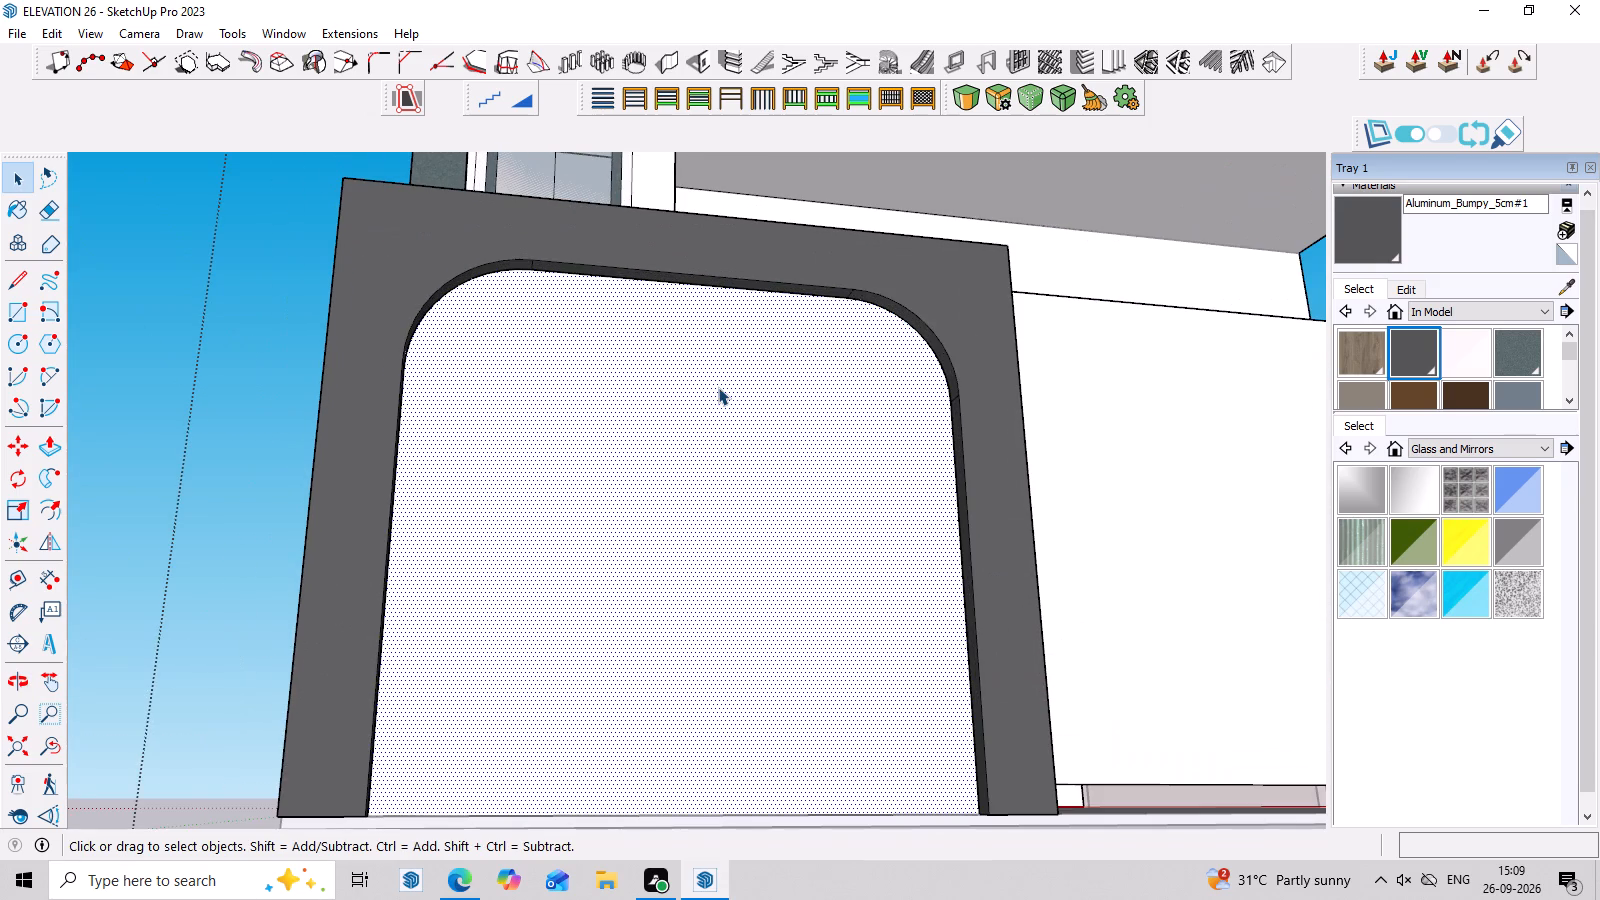
pyautogui.doubleClick(718, 387)
pyautogui.scroll(-6, 547, 394)
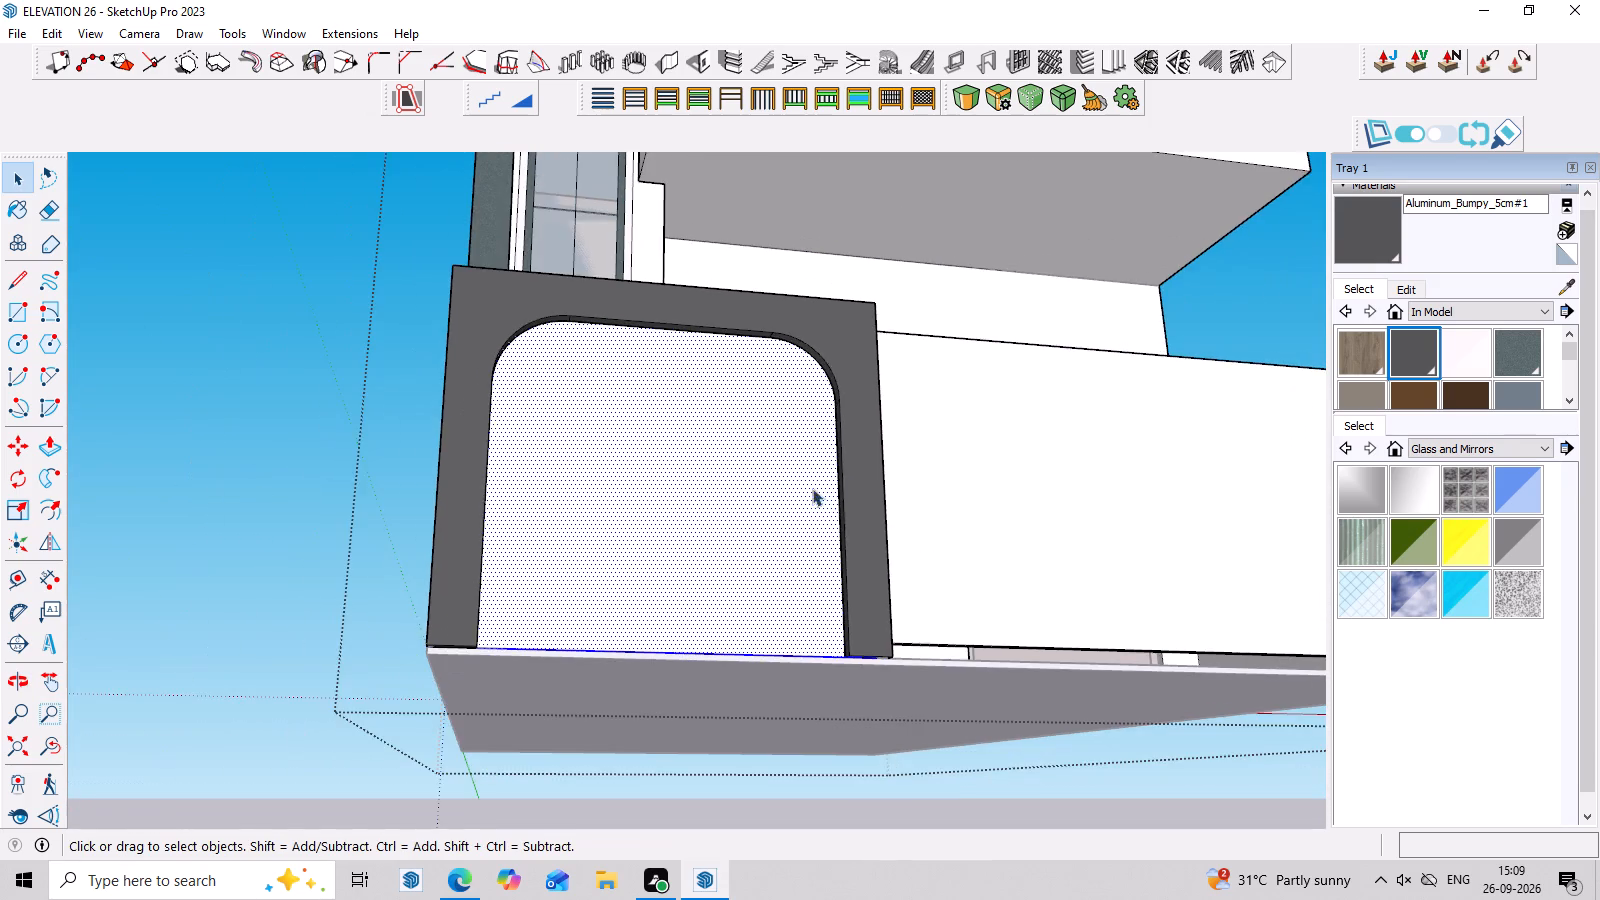
pyautogui.moveTo(825, 499); pyautogui.dragTo(653, 439, button='middle')
pyautogui.scroll(-2, 674, 390)
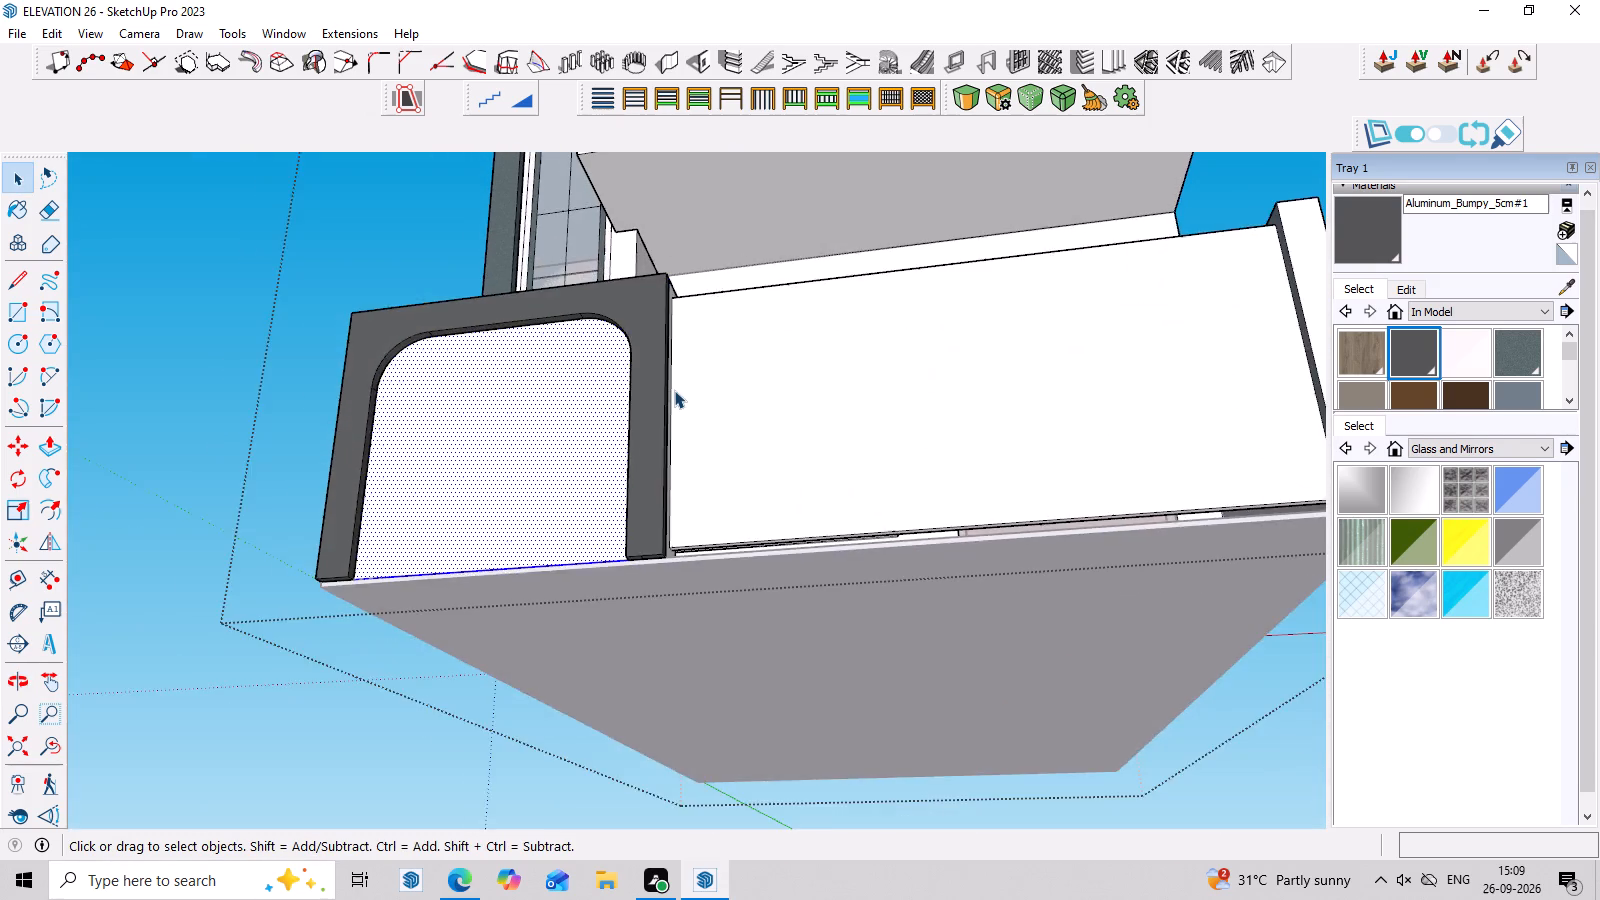
pyautogui.scroll(-4, 674, 390)
# Undo the moves that placed the dark arched frame on the wall, back to where it stands beside the house.
pyautogui.hotkey('ctrl', 'z')
pyautogui.hotkey('ctrl', 'z')
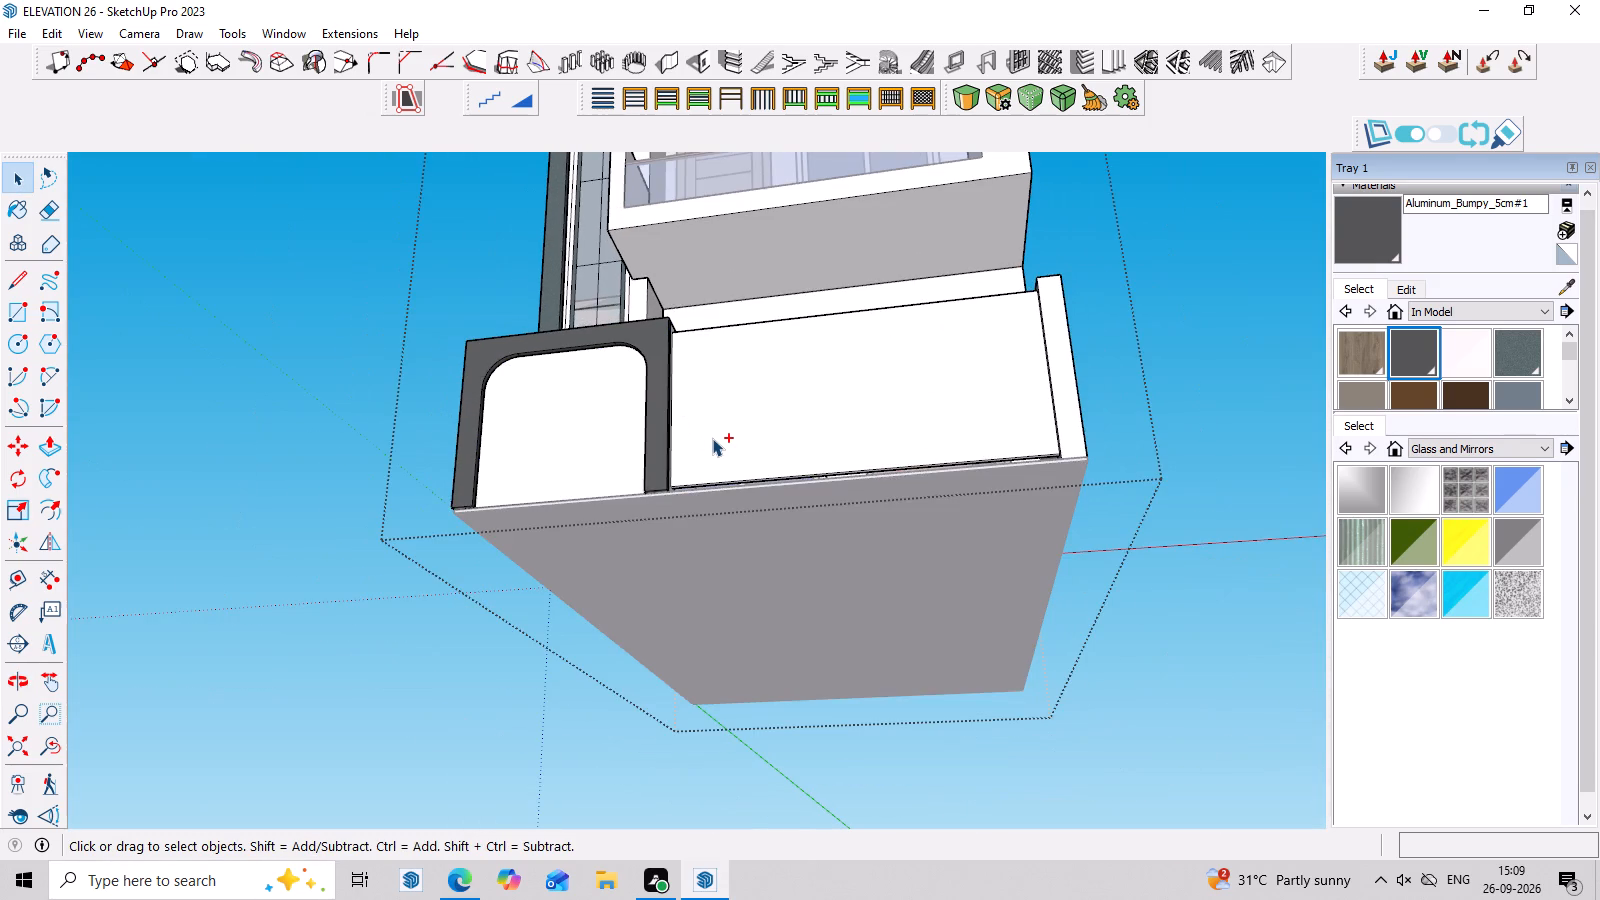
pyautogui.hotkey('ctrl', 'z')
pyautogui.hotkey('ctrl', 'z')
pyautogui.hotkey('ctrl', 'z')
pyautogui.hotkey('ctrl', 'z')
pyautogui.hotkey('ctrl', 'z')
pyautogui.hotkey('ctrl', 'z')
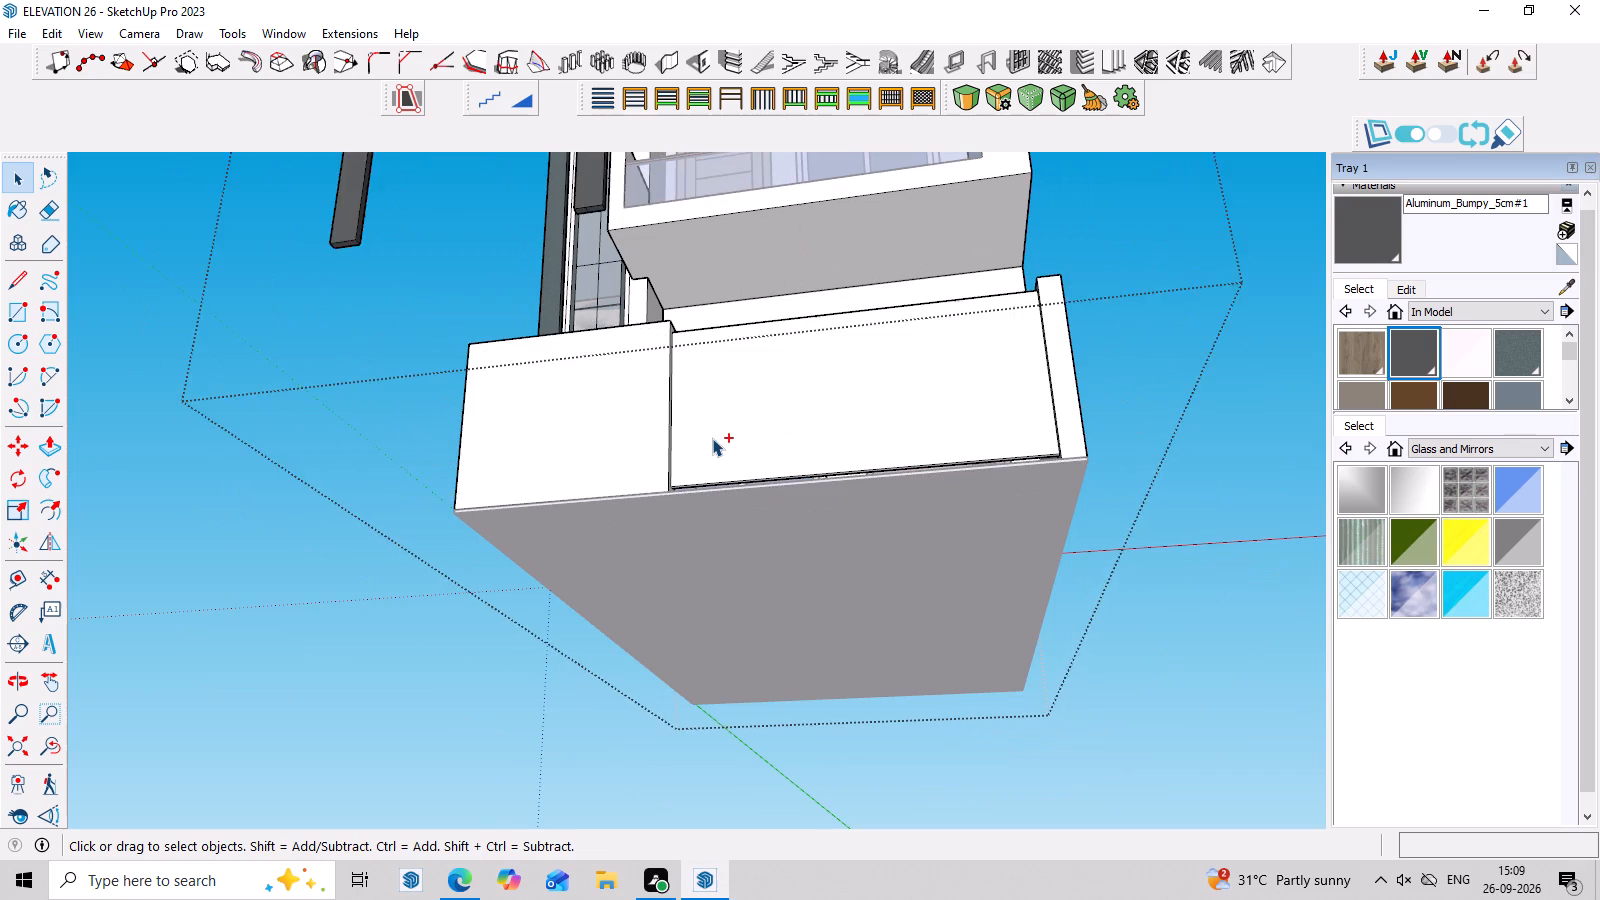
pyautogui.hotkey('ctrl', 'z')
pyautogui.hotkey('ctrl', 'z')
pyautogui.scroll(-9, 712, 438)
pyautogui.moveTo(830, 482); pyautogui.dragTo(811, 621, button='middle')
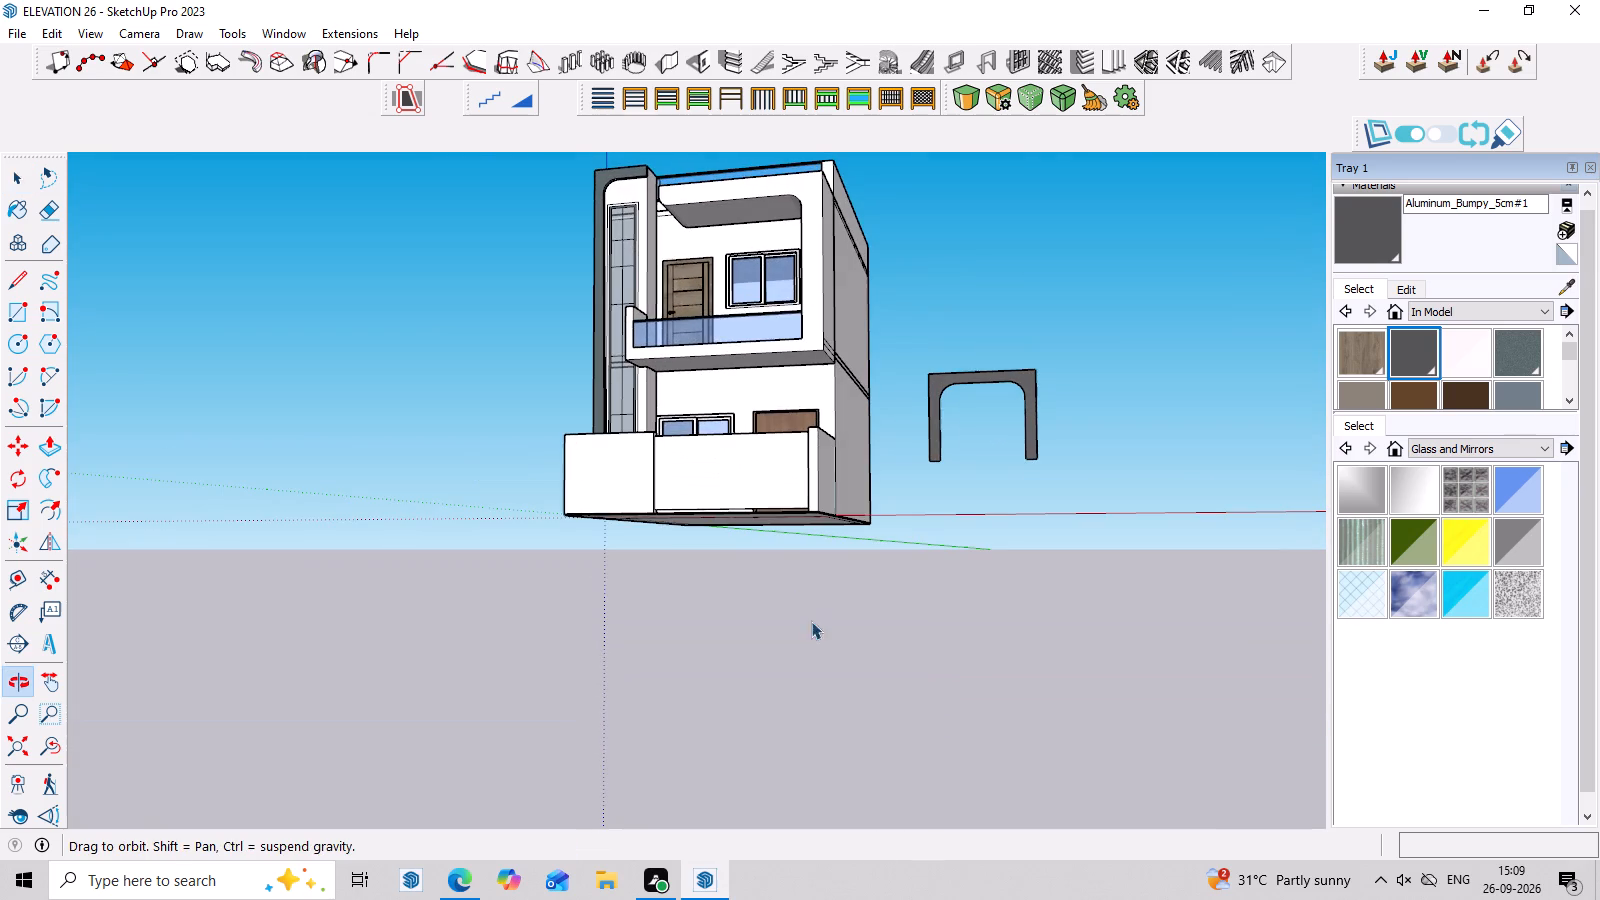
# Undo the frame's dark paint, thickness and cut-out, back to a flat panel with the arch outline drawn on it.
pyautogui.hotkey('ctrl', 'z')
pyautogui.hotkey('ctrl', 'z')
pyautogui.hotkey('ctrl', 'z')
pyautogui.hotkey('ctrl', 'z')
pyautogui.hotkey('ctrl', 'z')
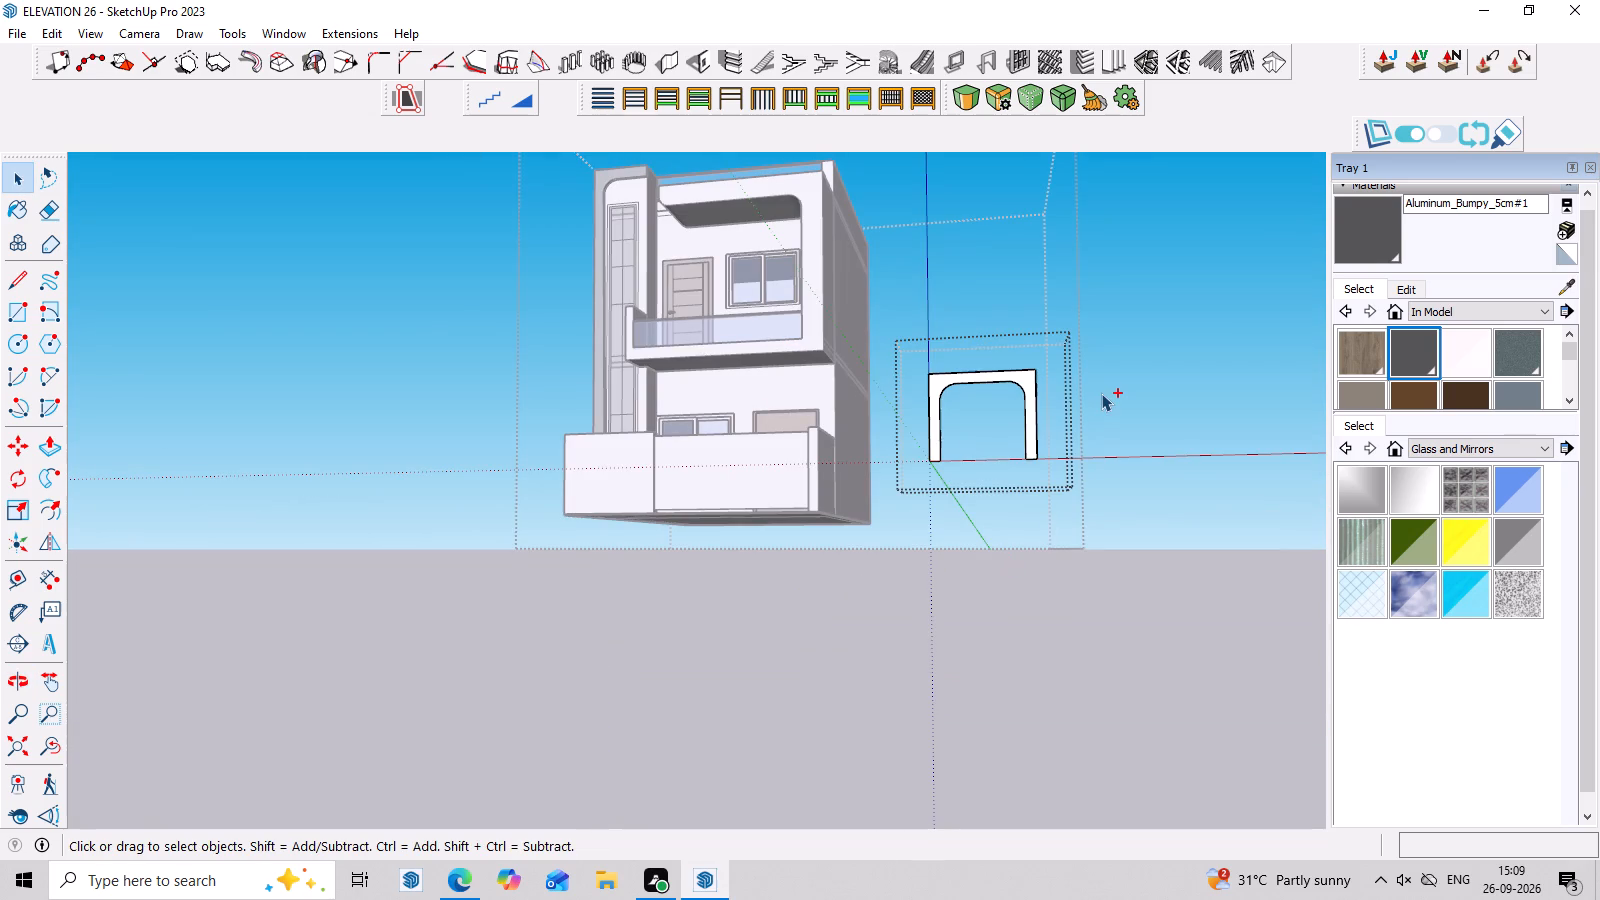
pyautogui.hotkey('ctrl', 'z')
pyautogui.hotkey('ctrl', 'z')
pyautogui.hotkey('ctrl', 'z')
pyautogui.hotkey('ctrl', 'z')
pyautogui.hotkey('ctrl', 'z')
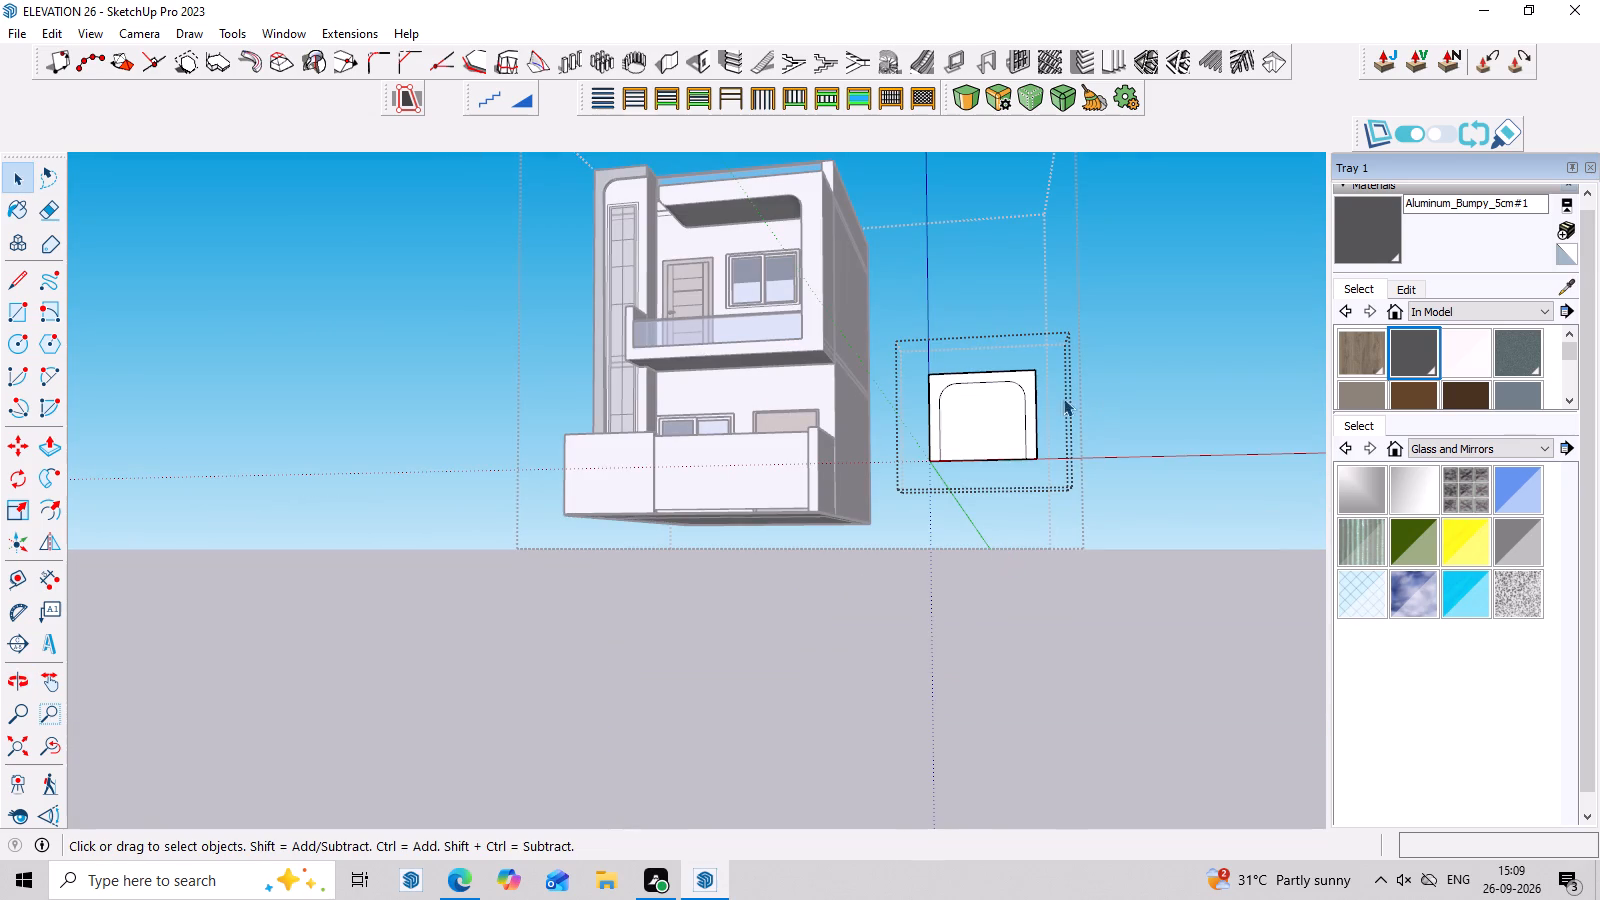
# Examine the flat panel with the arch outline beside the house from several angles.
pyautogui.moveTo(884, 446); pyautogui.dragTo(916, 592, button='middle')
pyautogui.scroll(10, 1039, 469)
pyautogui.moveTo(1002, 550); pyautogui.dragTo(1106, 499, button='middle')
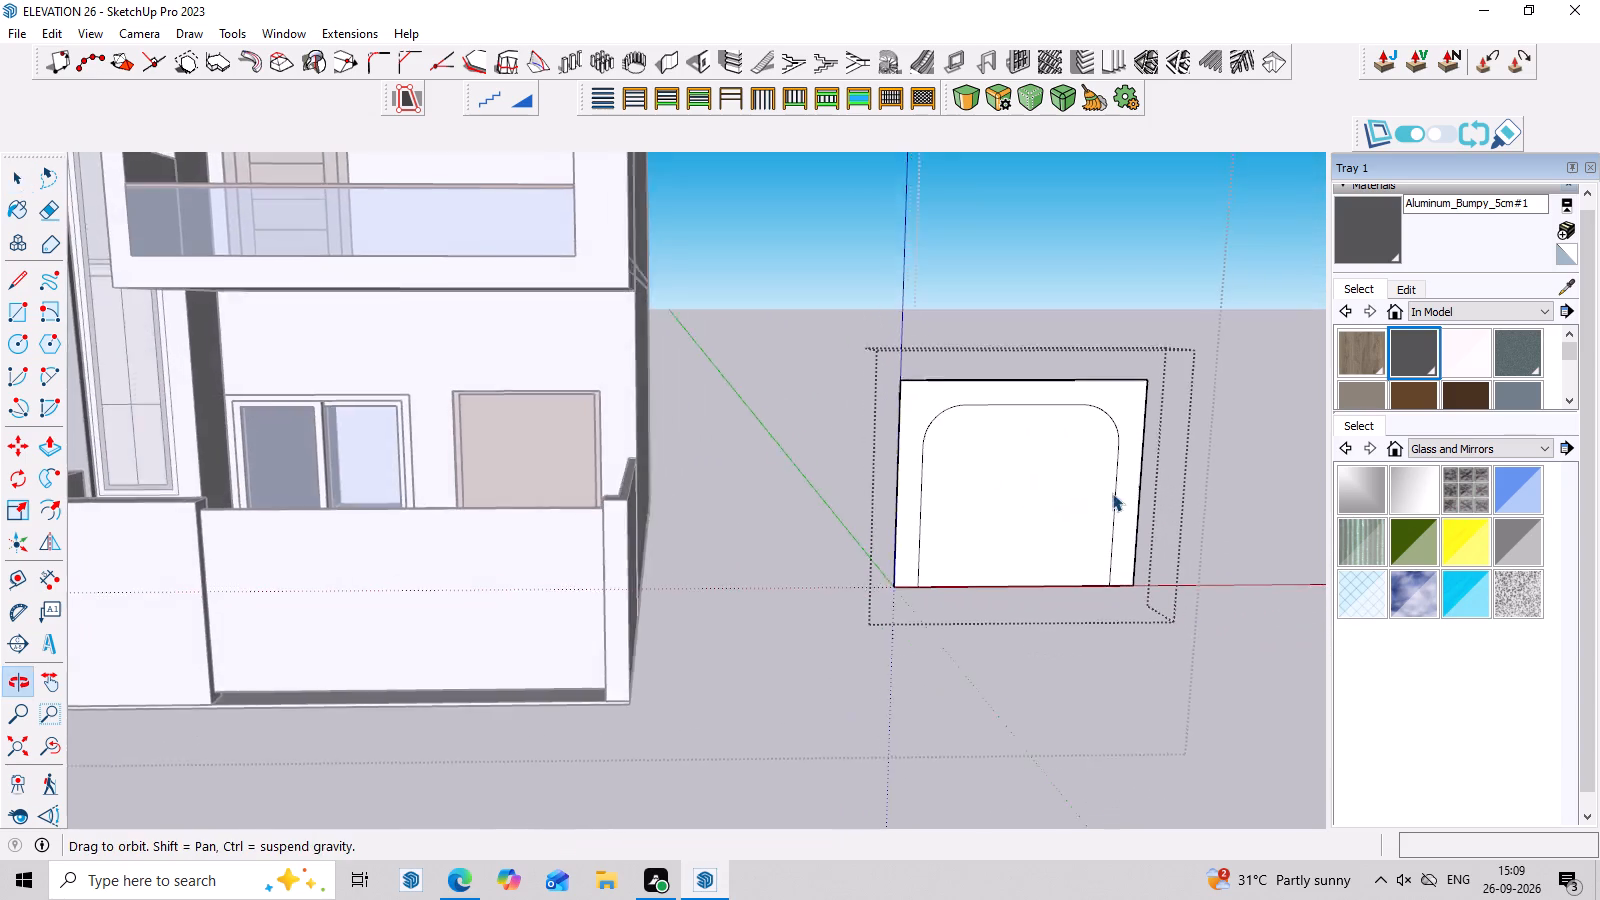
pyautogui.scroll(6, 1004, 508)
pyautogui.scroll(-7, 936, 442)
pyautogui.moveTo(968, 450); pyautogui.dragTo(972, 501, button='middle')
pyautogui.scroll(2, 1080, 506)
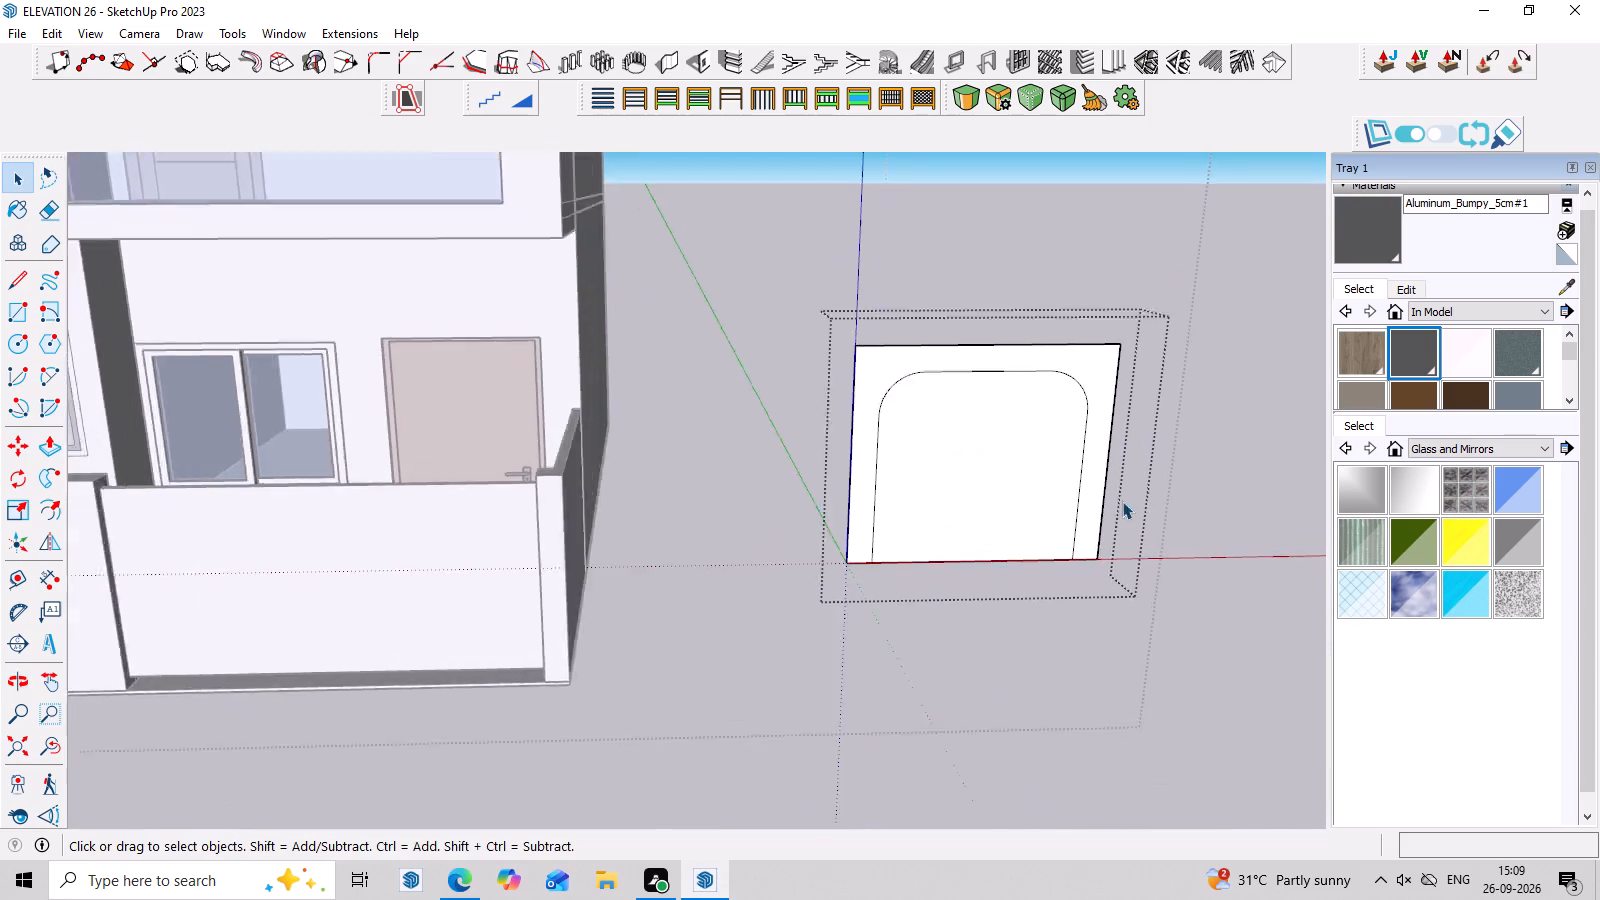
pyautogui.scroll(4, 1122, 501)
pyautogui.moveTo(1156, 459); pyautogui.dragTo(1157, 389, button='middle')
pyautogui.moveTo(1157, 389); pyautogui.dragTo(1121, 472, button='middle')
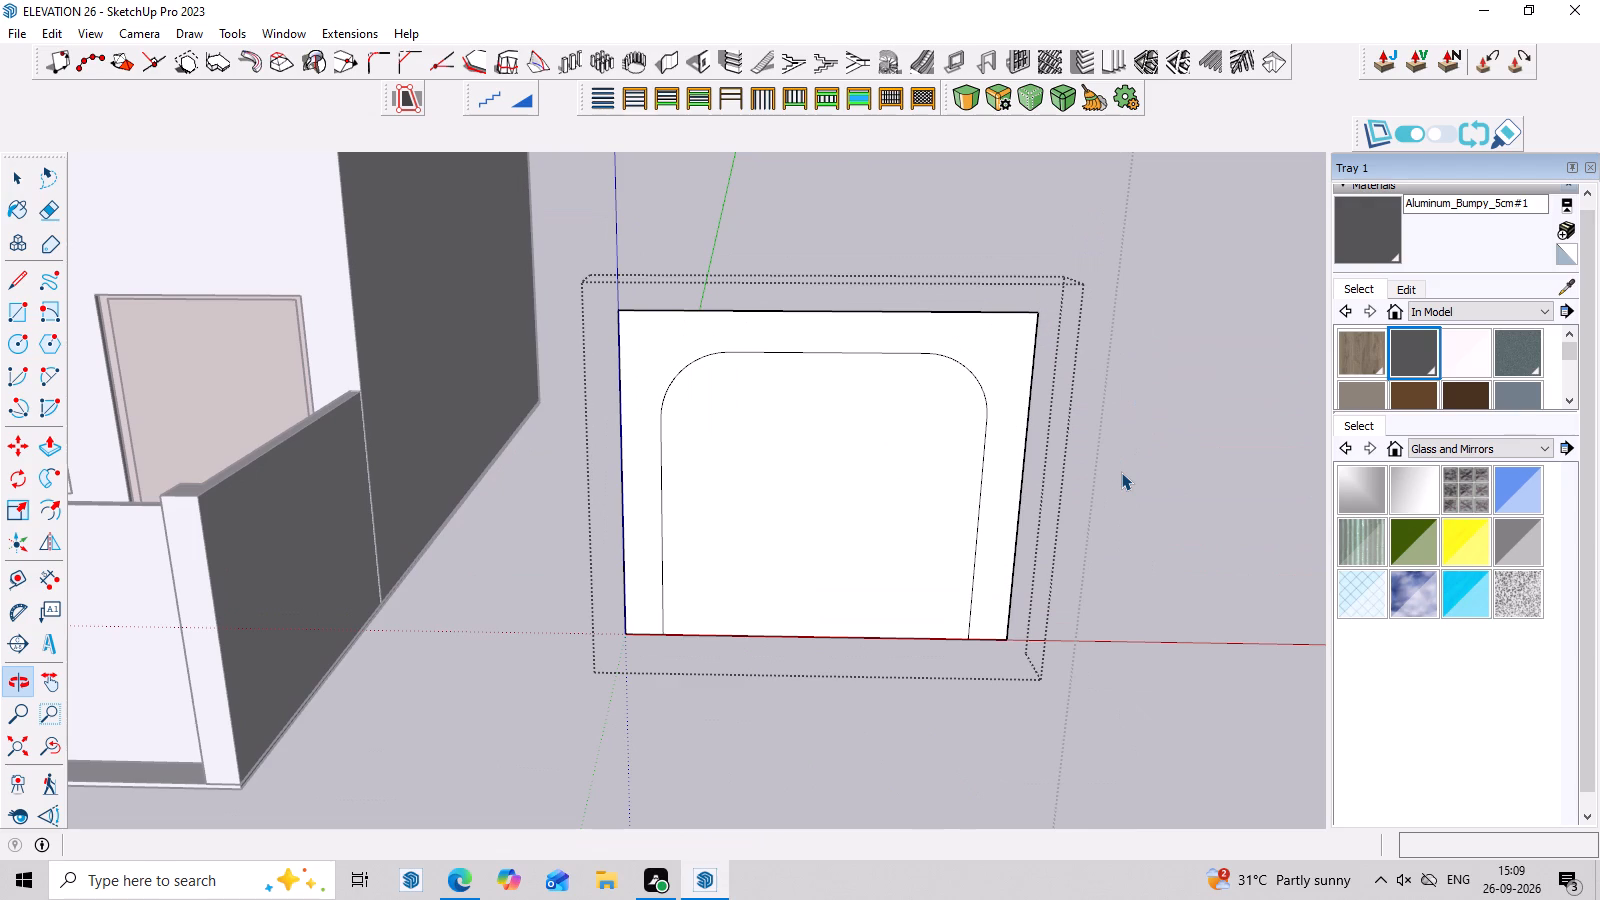
pyautogui.scroll(-5, 1091, 408)
pyautogui.moveTo(1176, 497); pyautogui.dragTo(1197, 449, button='middle')
pyautogui.scroll(-4, 720, 325)
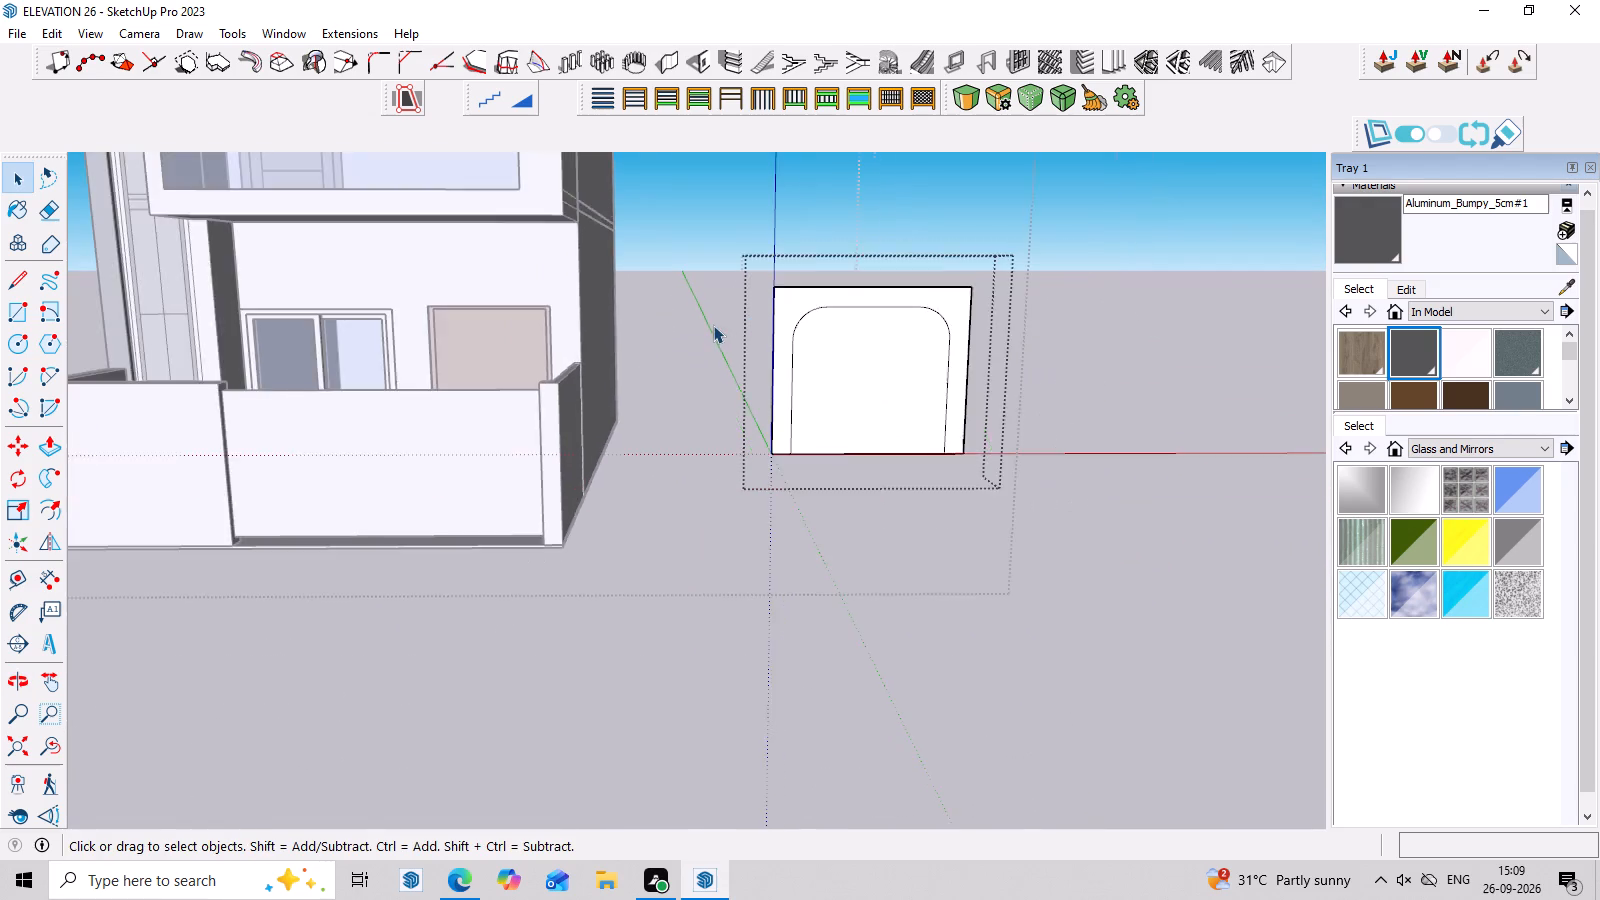
# Copy the front face of the boundary wall's projecting section about 34' 6" along the red axis, beyond the arch-outlined panel.
pyautogui.scroll(-8, 713, 325)
pyautogui.scroll(3, 703, 398)
pyautogui.click(495, 412)
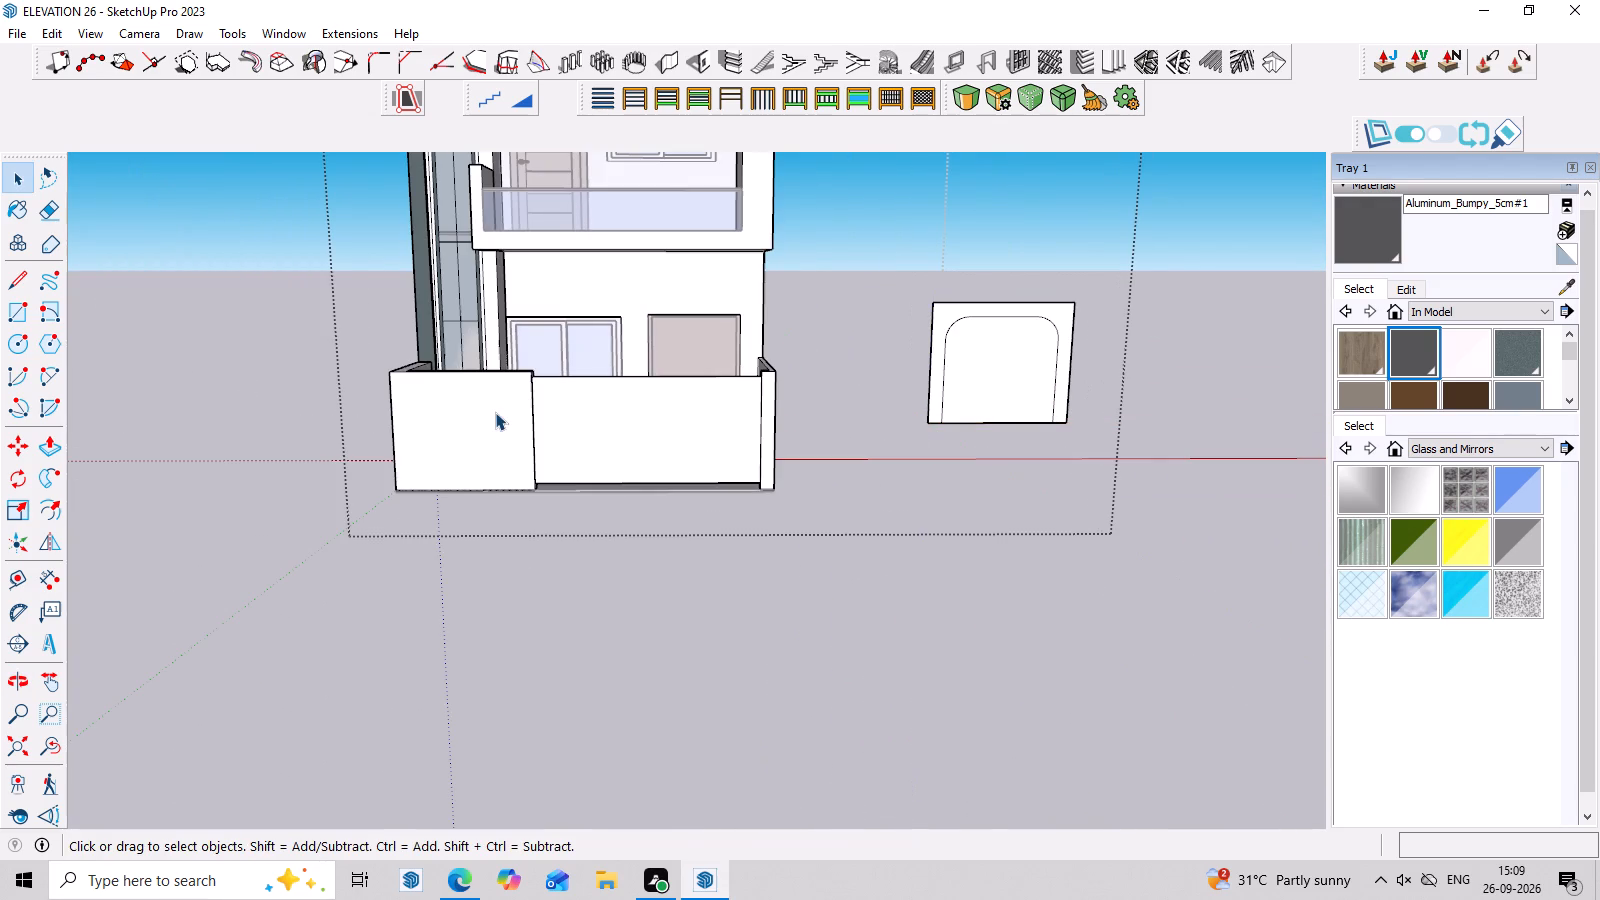
pyautogui.click(495, 412)
pyautogui.press('m')
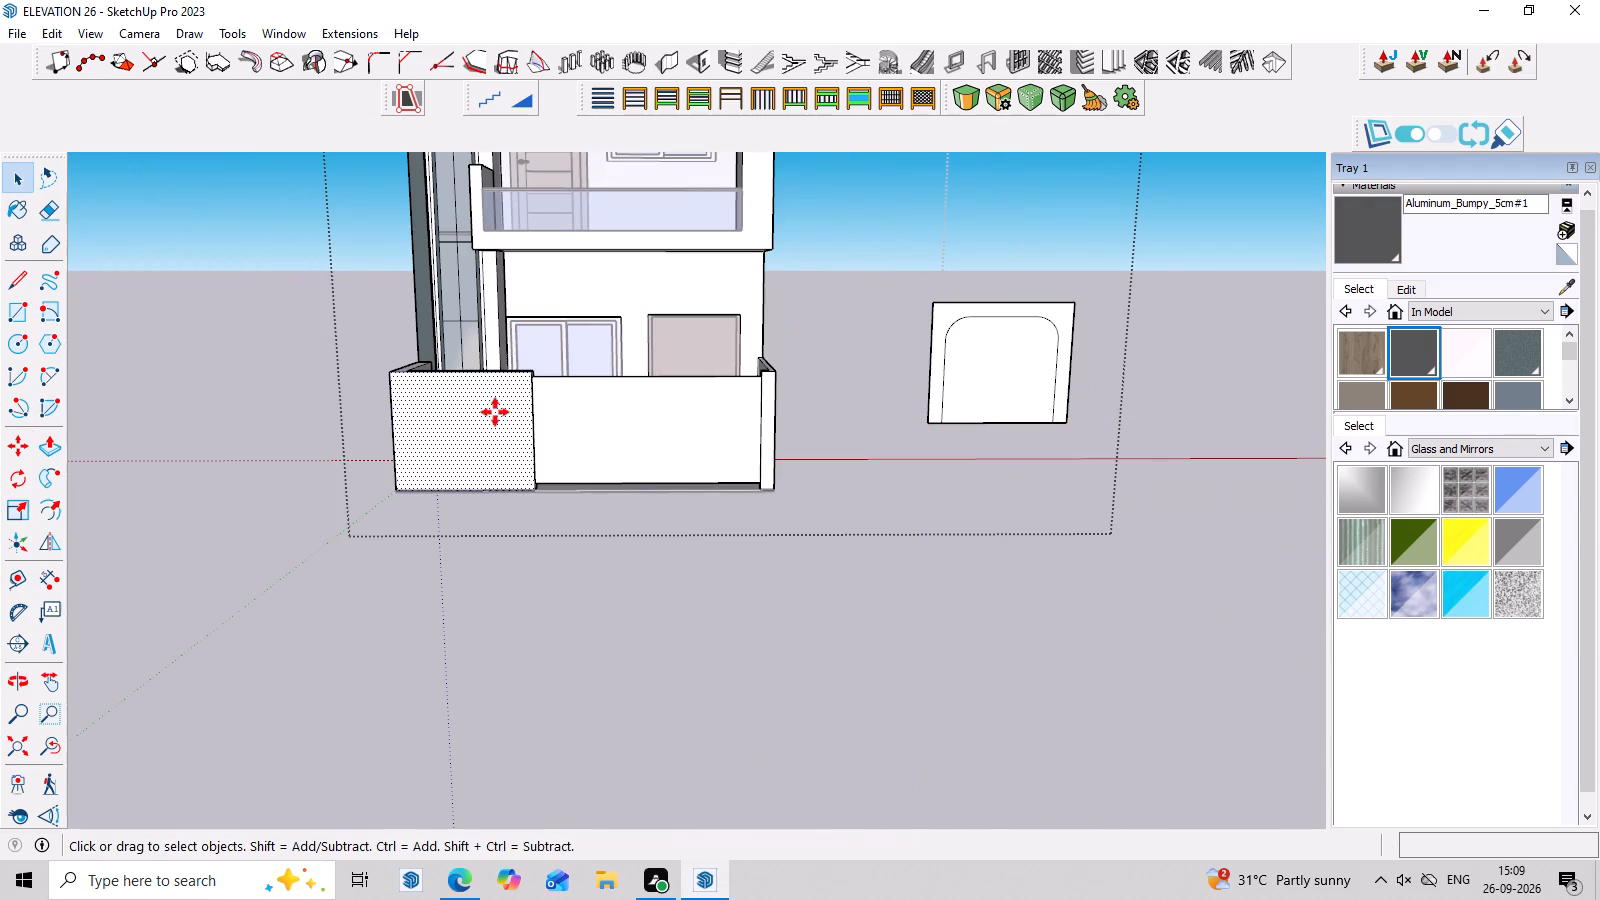
pyautogui.click(527, 485)
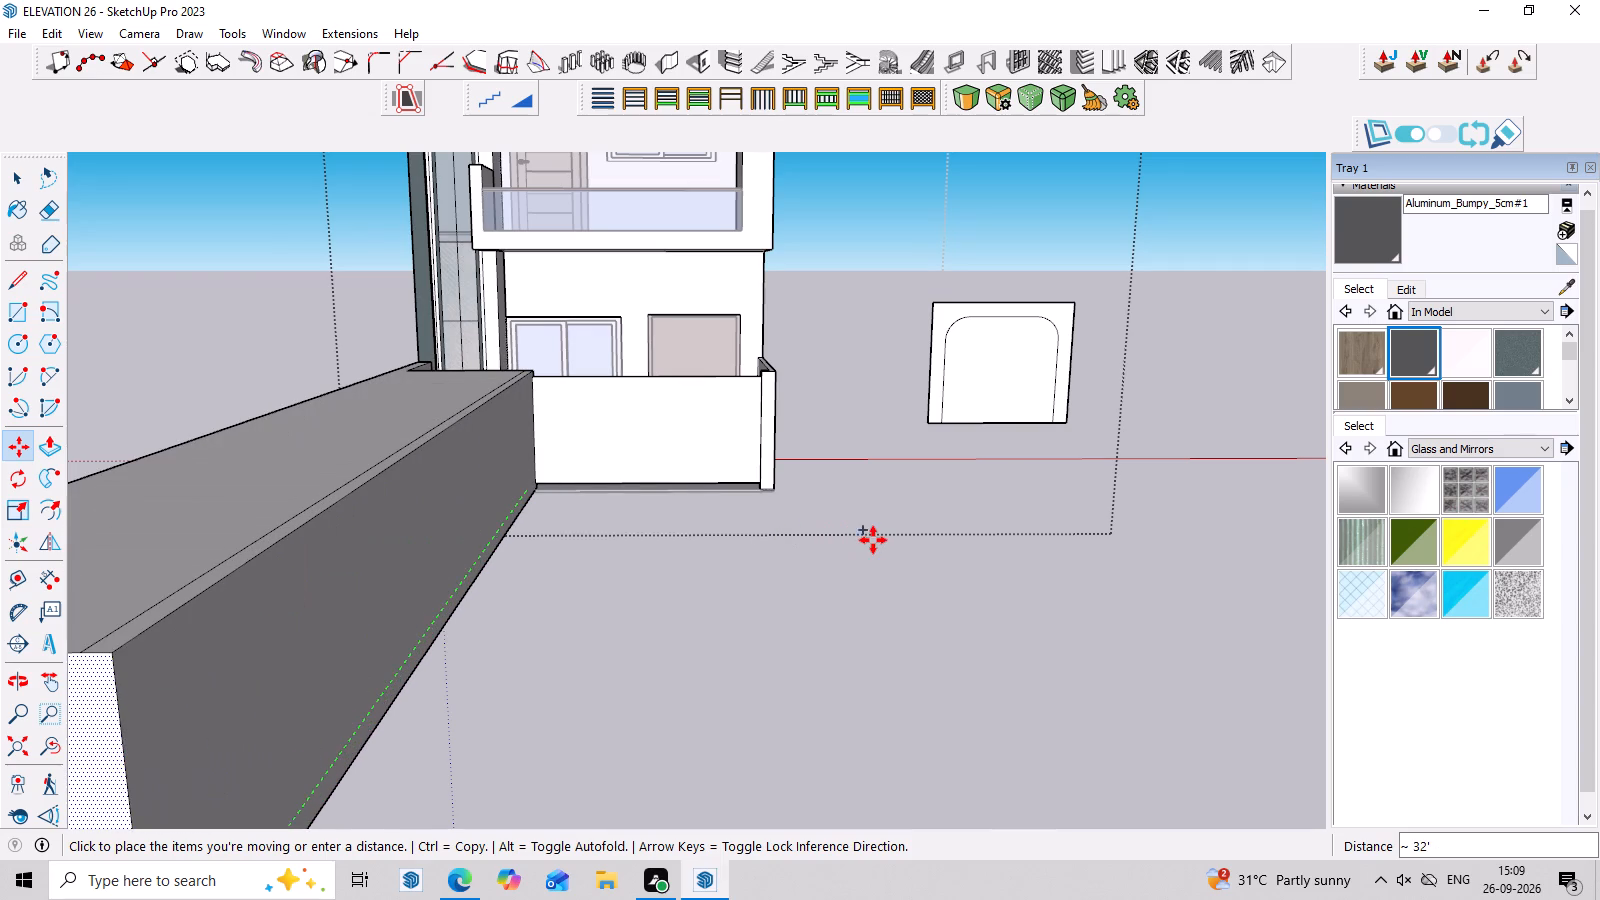
pyautogui.scroll(-7, 1007, 495)
pyautogui.scroll(3, 1186, 447)
pyautogui.scroll(-4, 1096, 433)
pyautogui.scroll(3, 1125, 436)
pyautogui.scroll(-7, 1136, 426)
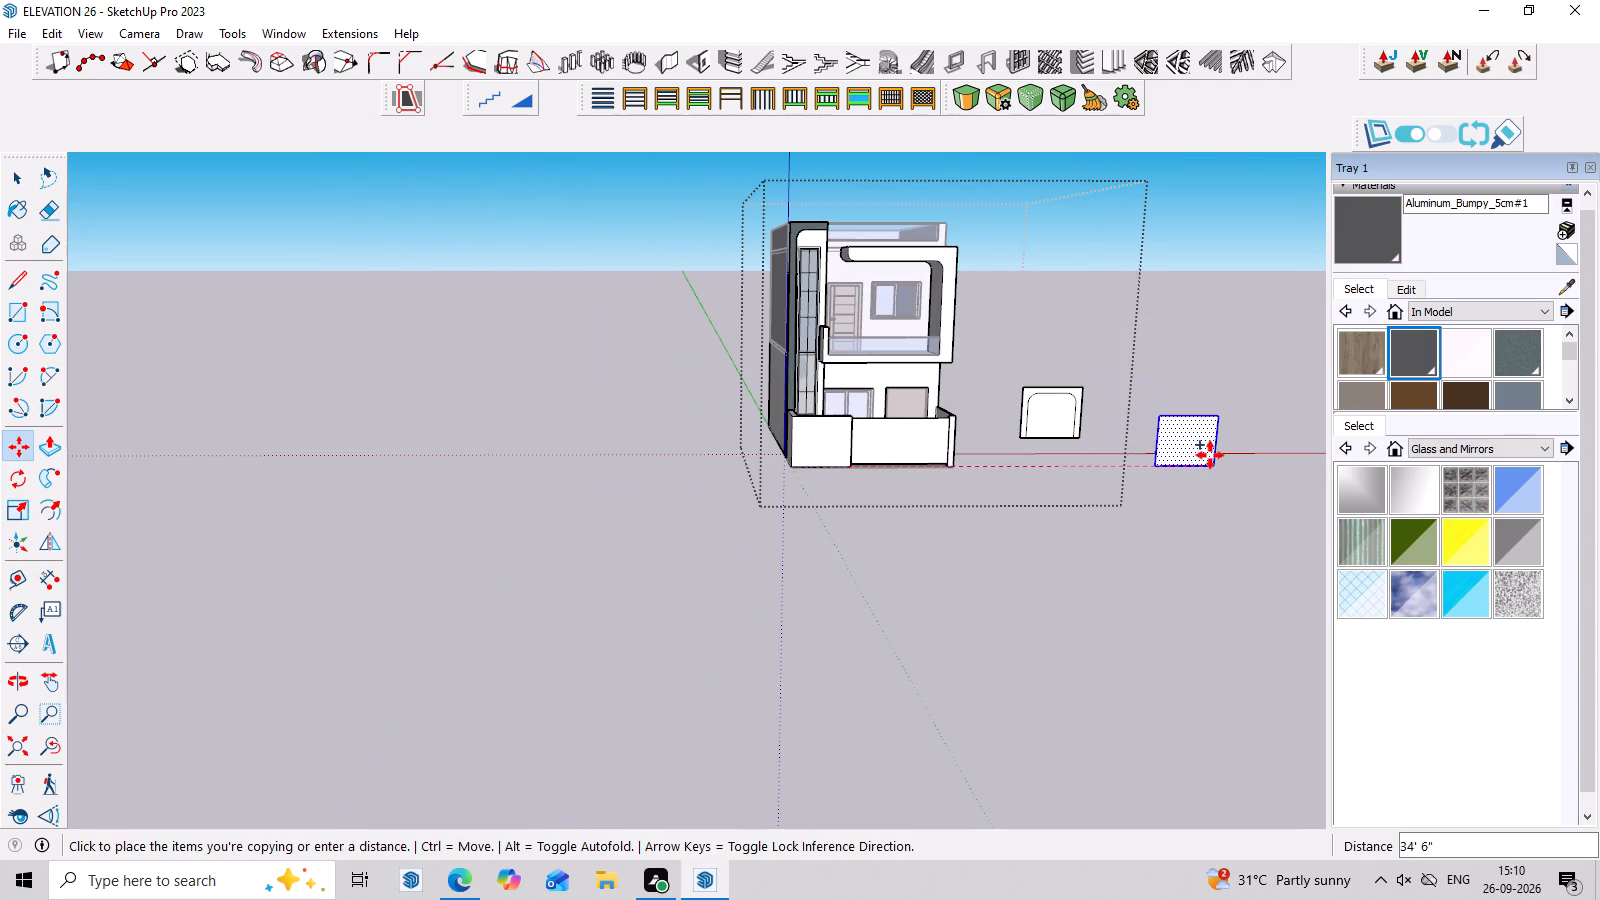
pyautogui.click(1205, 453)
pyautogui.scroll(3, 847, 417)
pyautogui.scroll(-5, 841, 412)
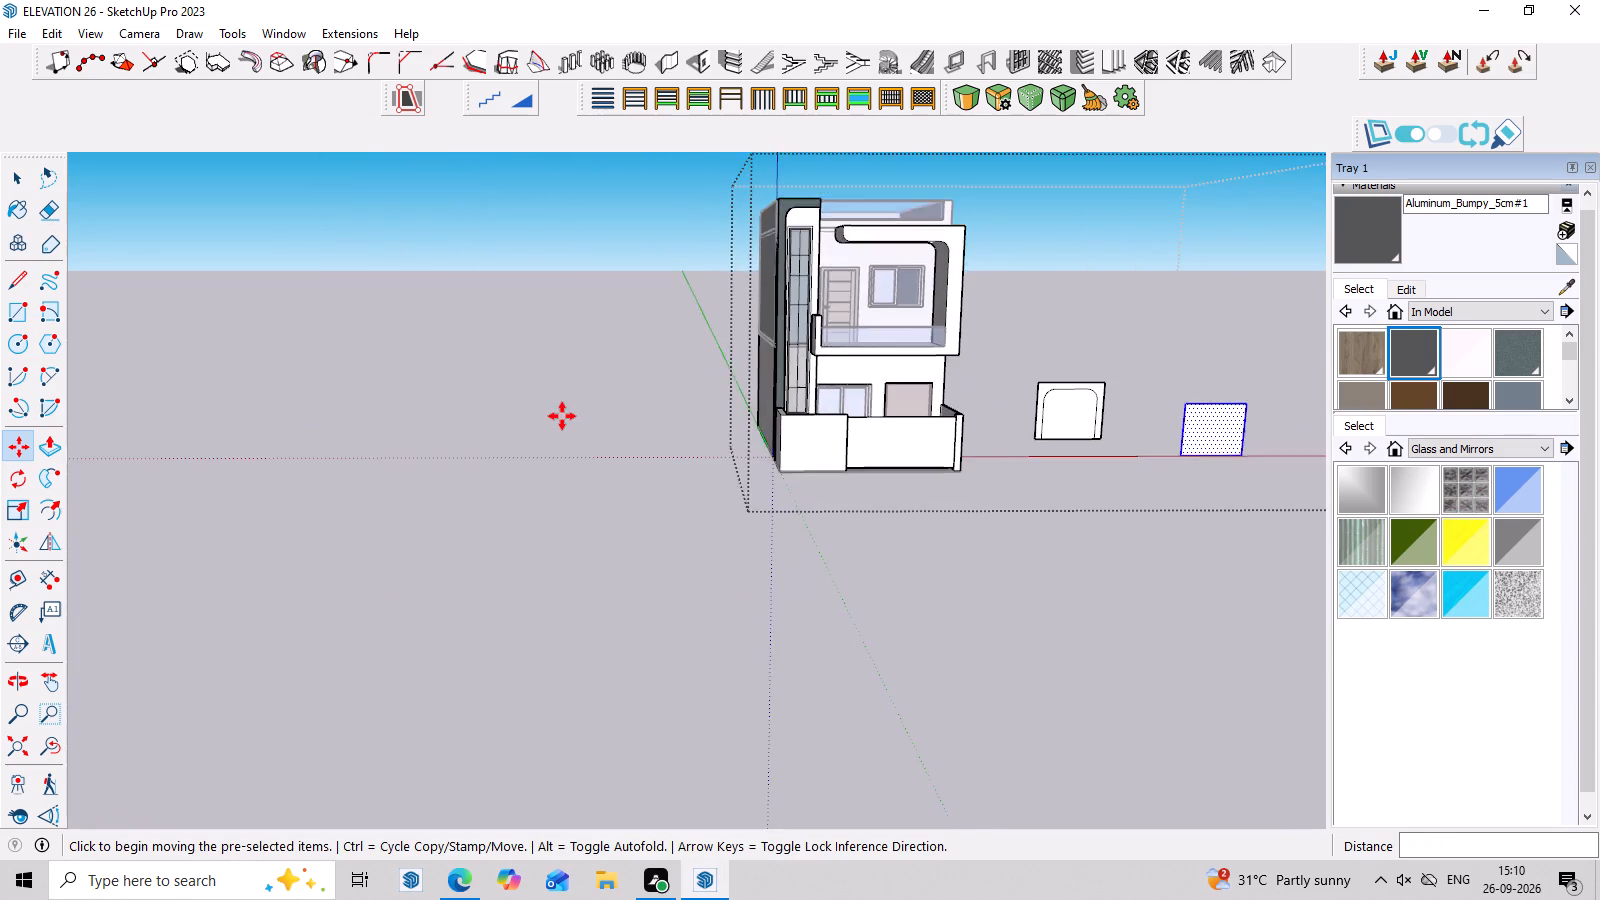
pyautogui.scroll(-6, 562, 416)
pyautogui.scroll(3, 1238, 421)
pyautogui.scroll(4, 797, 386)
pyautogui.scroll(7, 917, 527)
pyautogui.moveTo(961, 473); pyautogui.dragTo(1152, 409, button='middle')
pyautogui.scroll(10, 767, 330)
pyautogui.moveTo(957, 438); pyautogui.dragTo(734, 474, button='middle')
pyautogui.press('space')
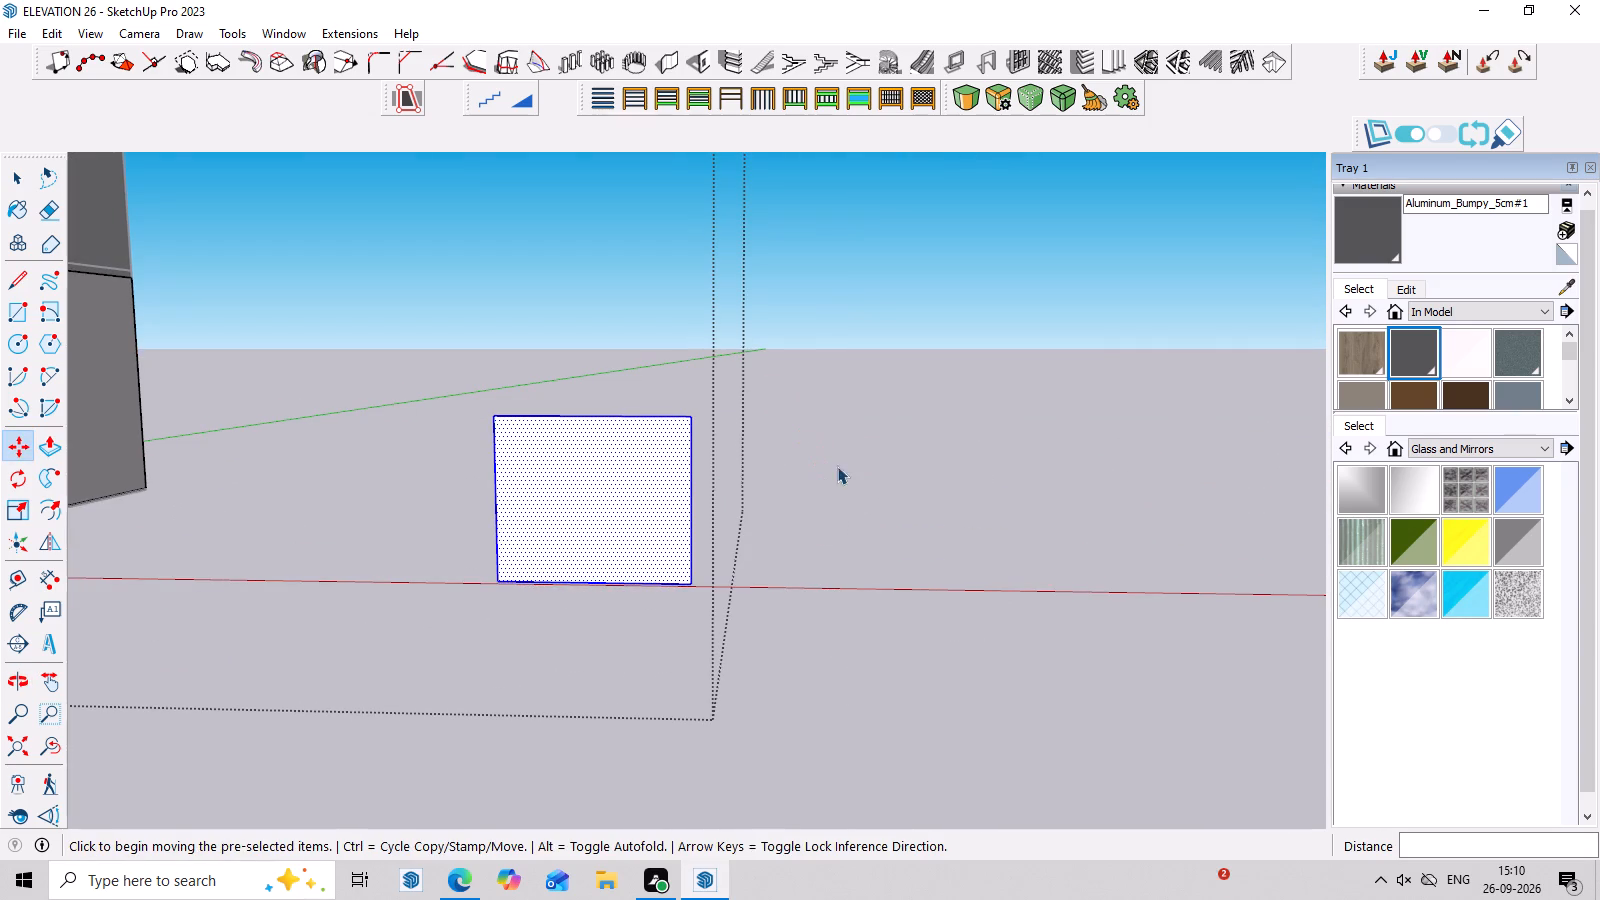
pyautogui.click(857, 473)
# Draw a narrow full-height rectangular strip, about 4' 10" tall, along one vertical edge of the copied wall face.
pyautogui.scroll(6, 485, 482)
pyautogui.click(583, 444)
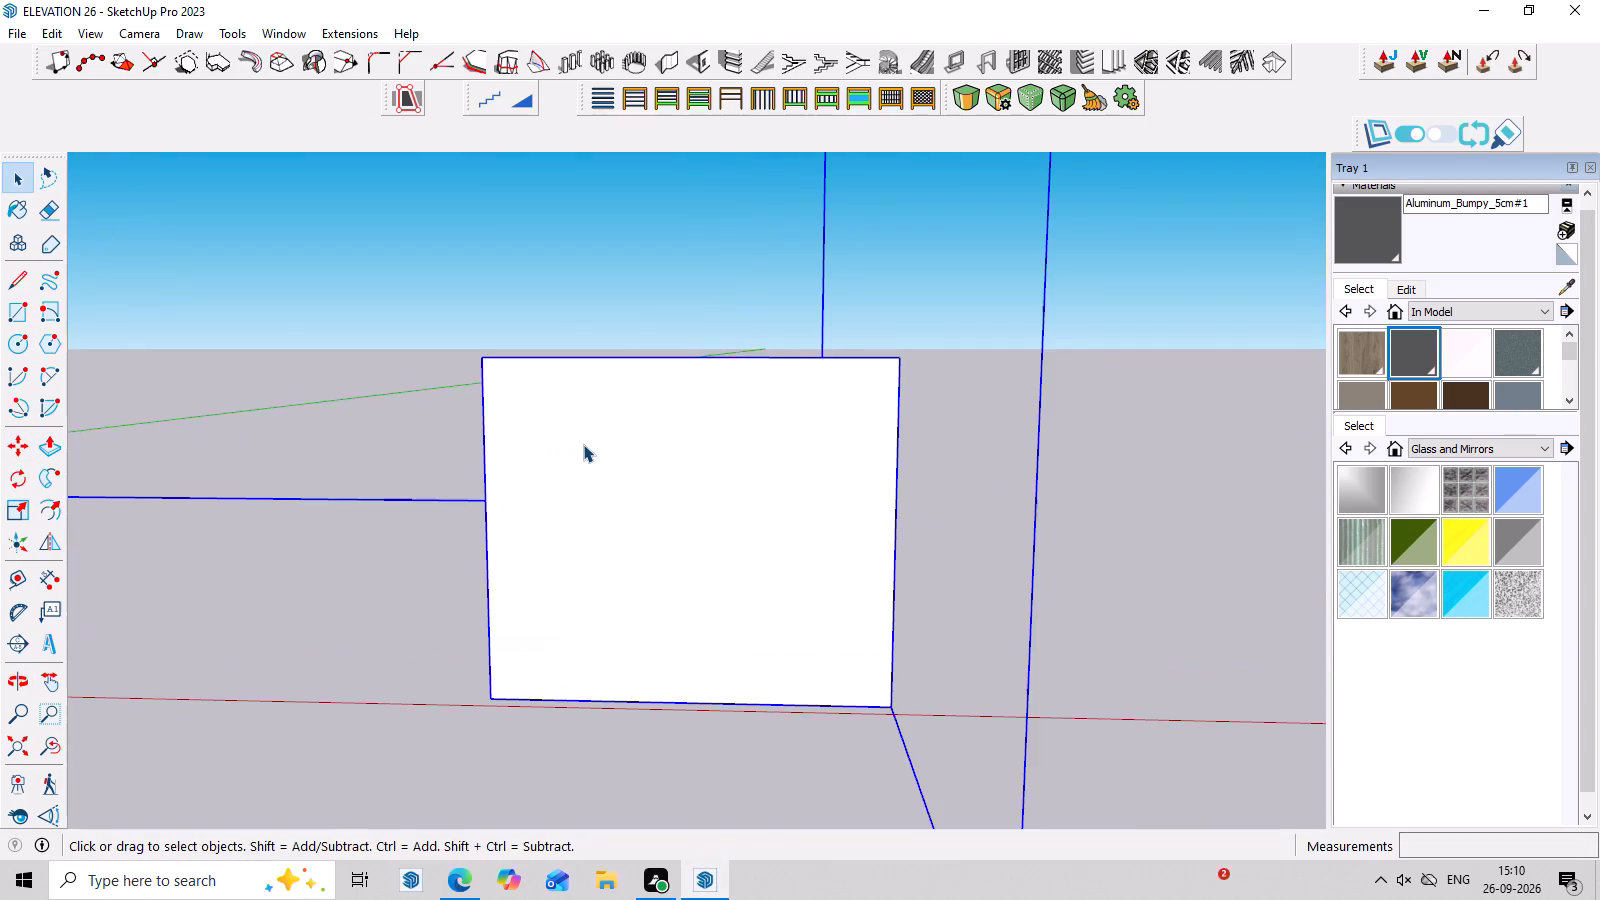
pyautogui.doubleClick(583, 444)
pyautogui.click(583, 444)
pyautogui.press('r')
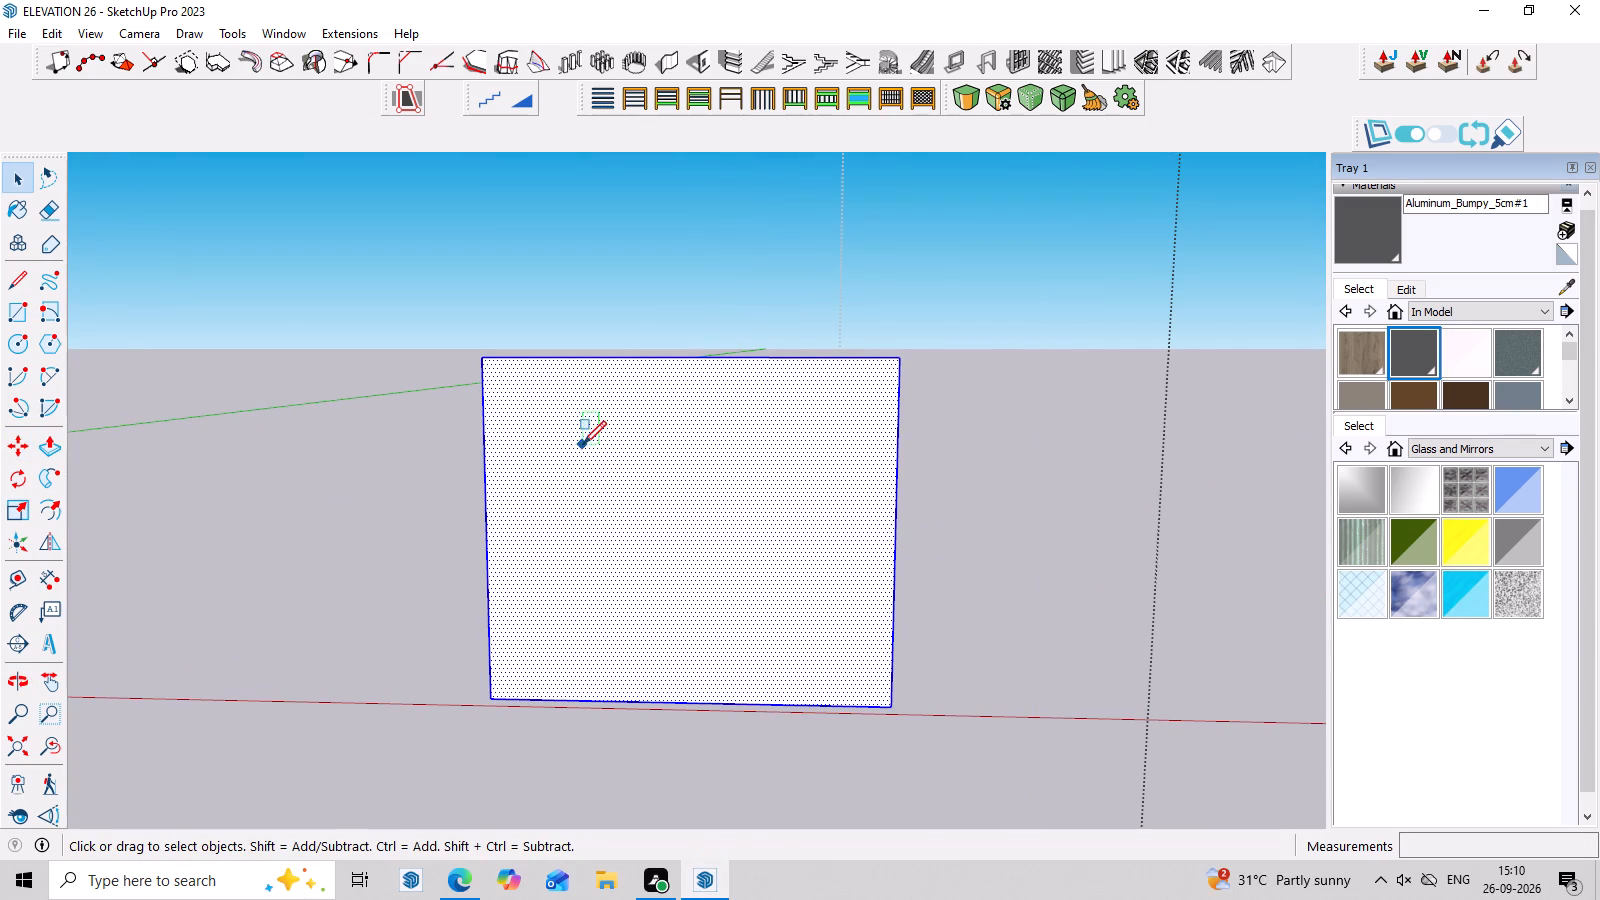
pyautogui.click(479, 360)
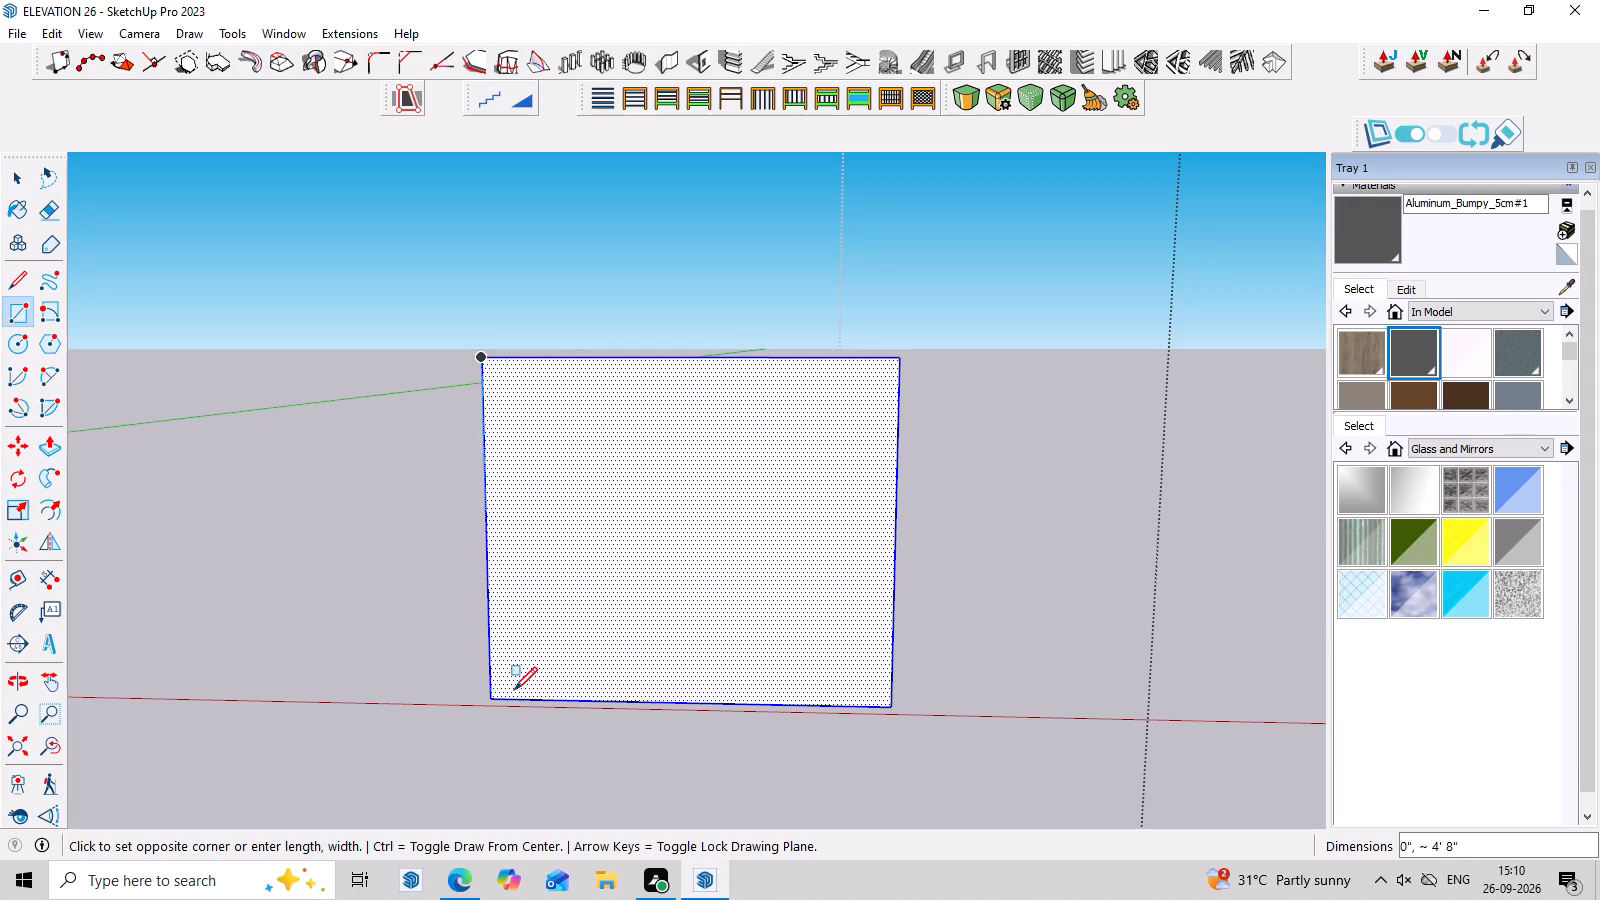
pyautogui.scroll(7, 514, 701)
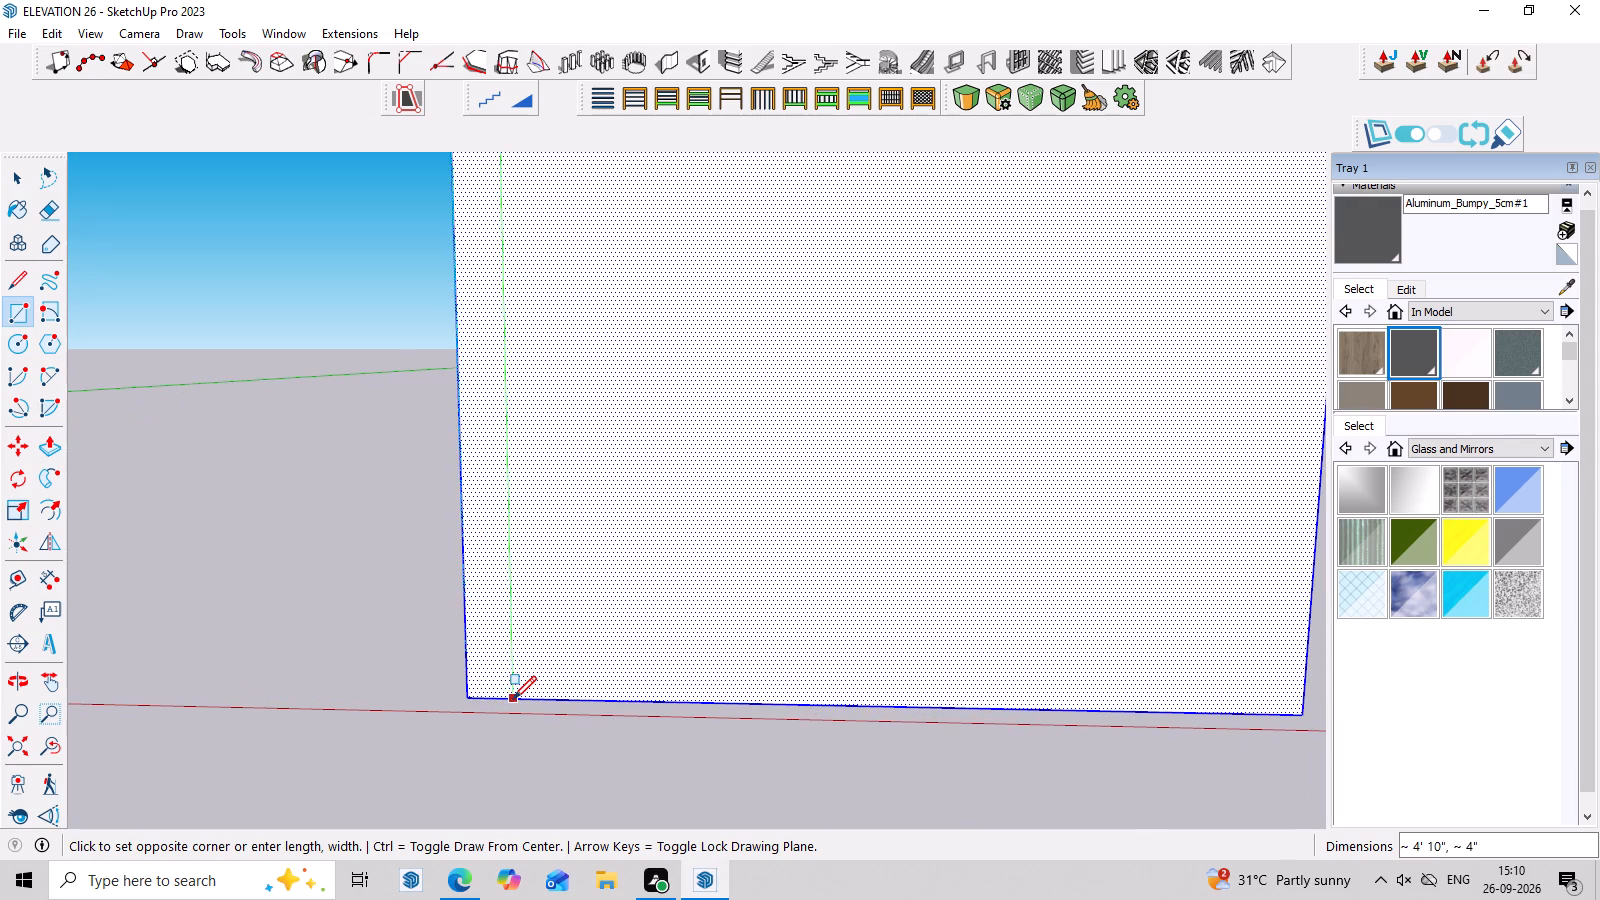
pyautogui.click(485, 698)
pyautogui.press('space')
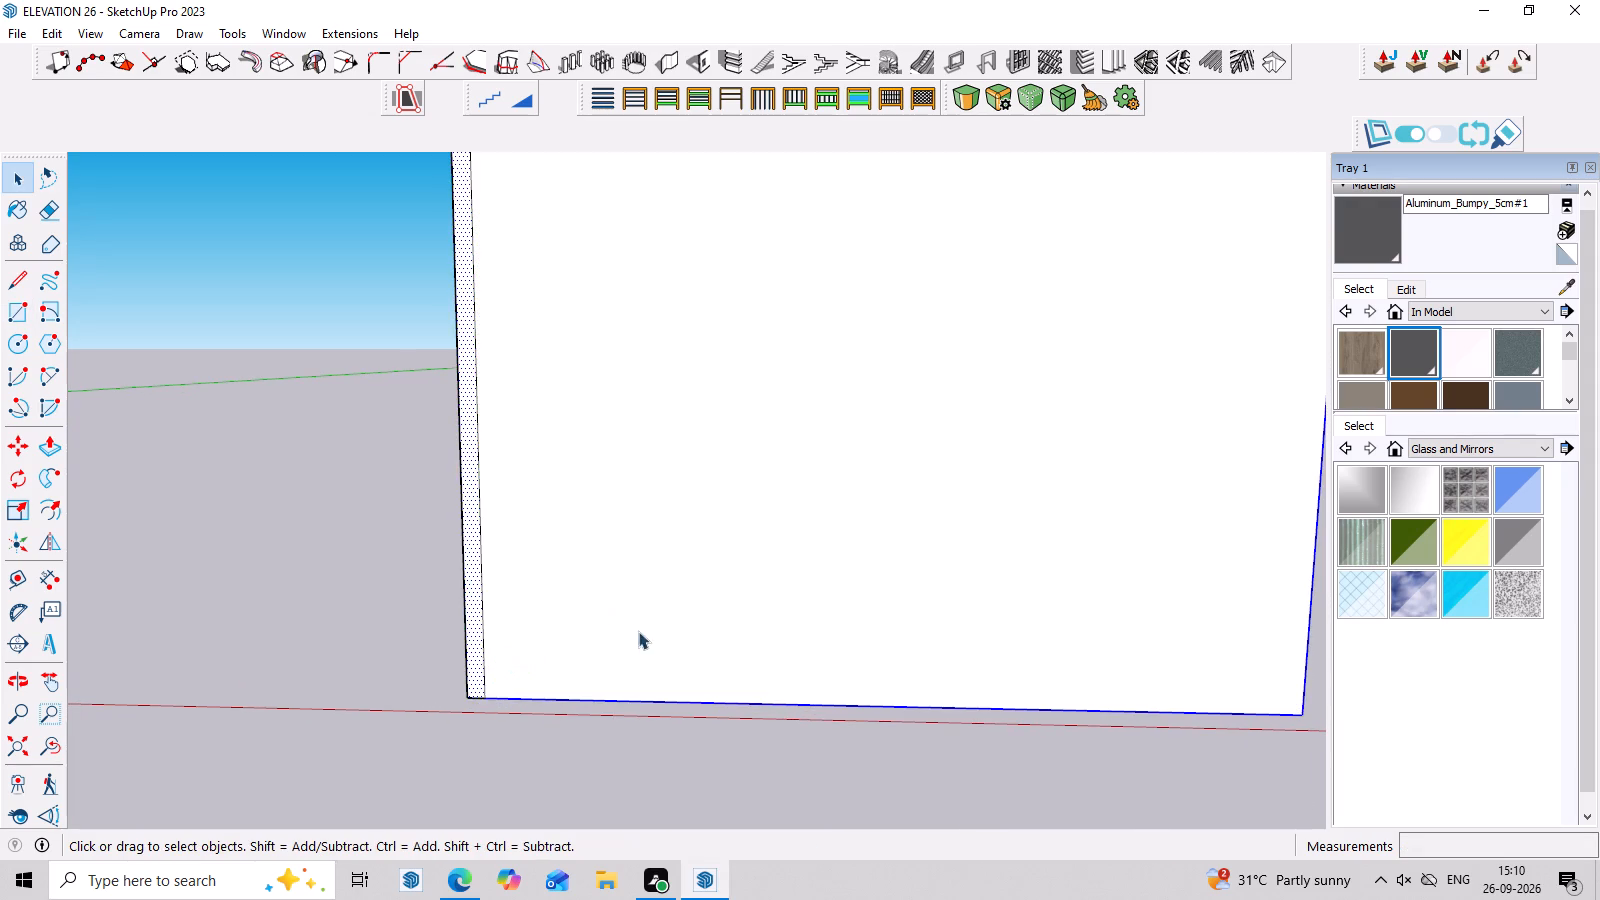
# Push/pull the narrow edge strip outward from the copied wall face by .5.
pyautogui.scroll(-8, 650, 620)
pyautogui.moveTo(776, 634); pyautogui.dragTo(782, 668, button='middle')
pyautogui.scroll(6, 594, 533)
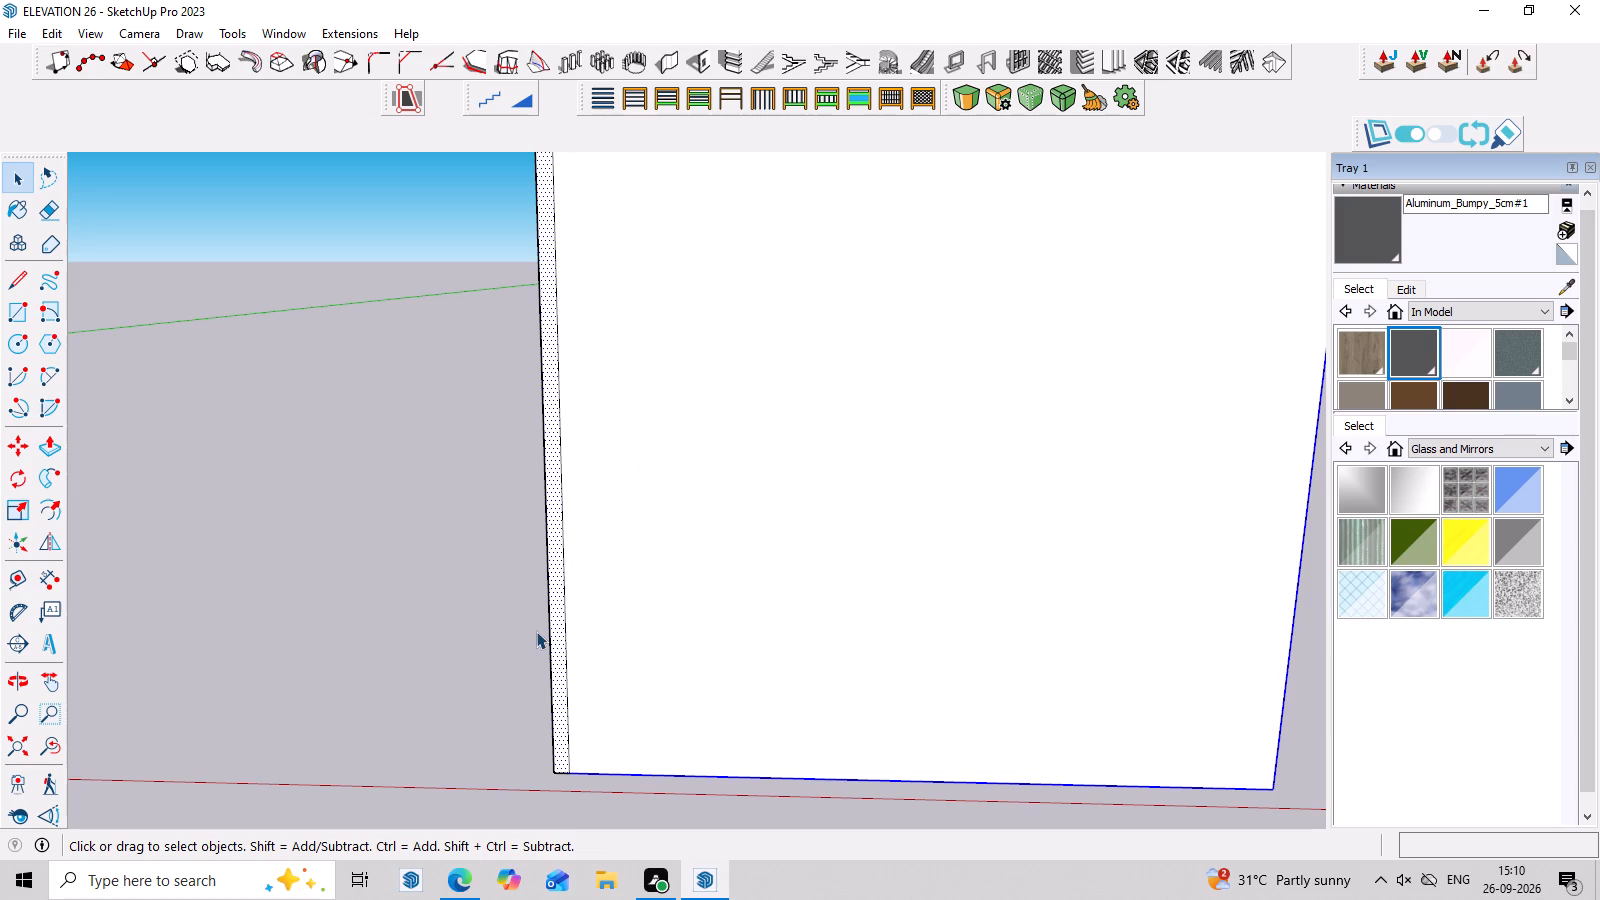
pyautogui.press('p')
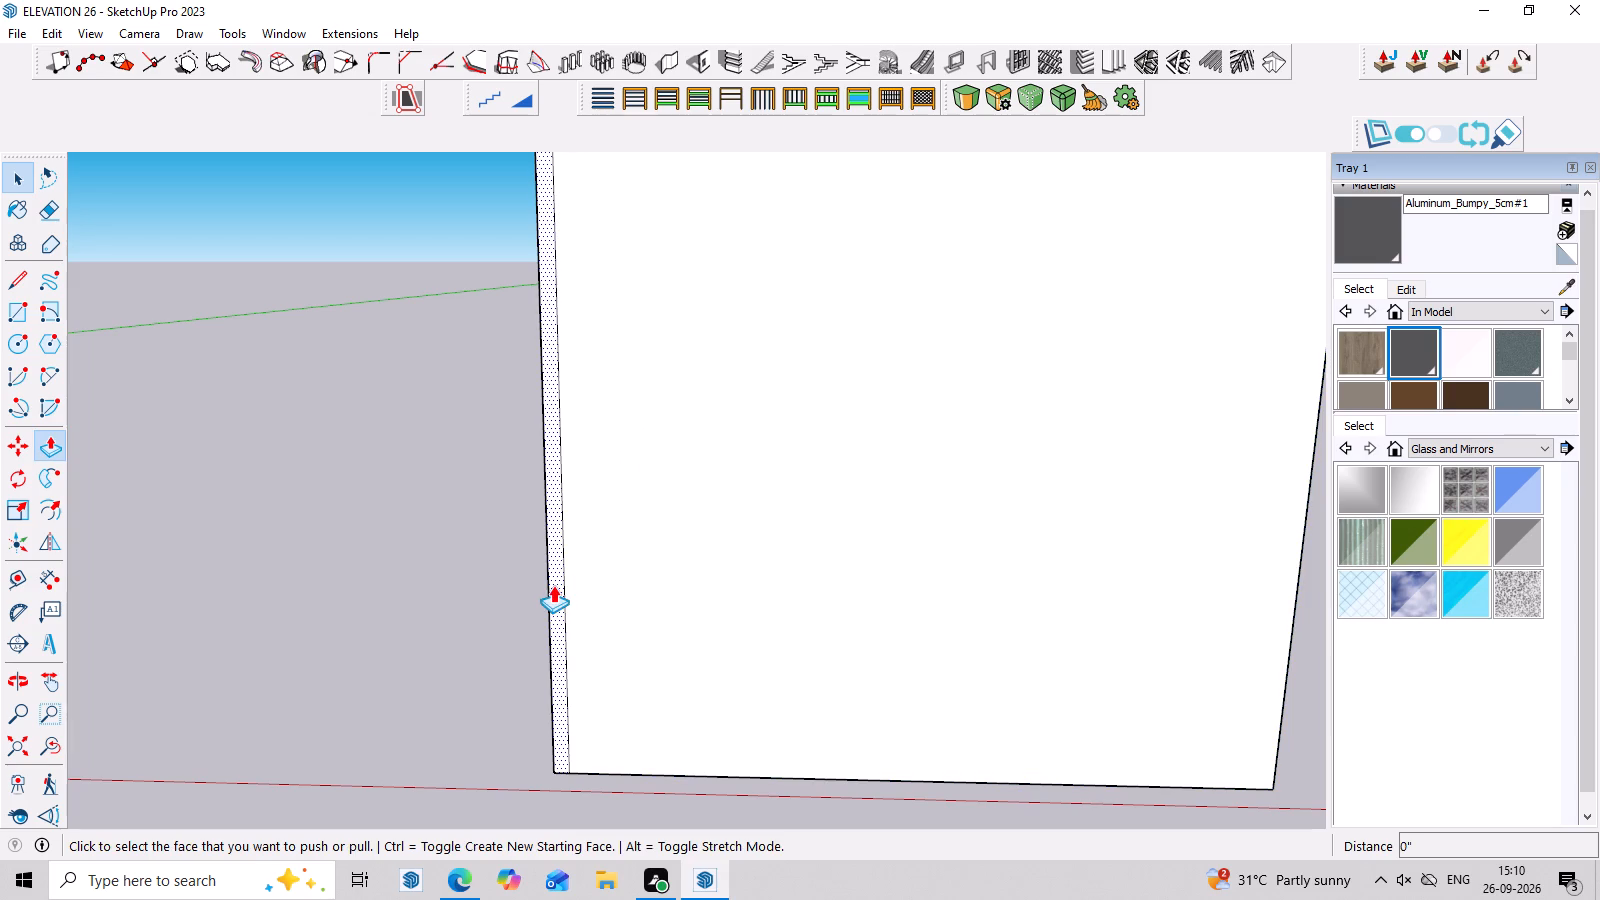
pyautogui.click(553, 585)
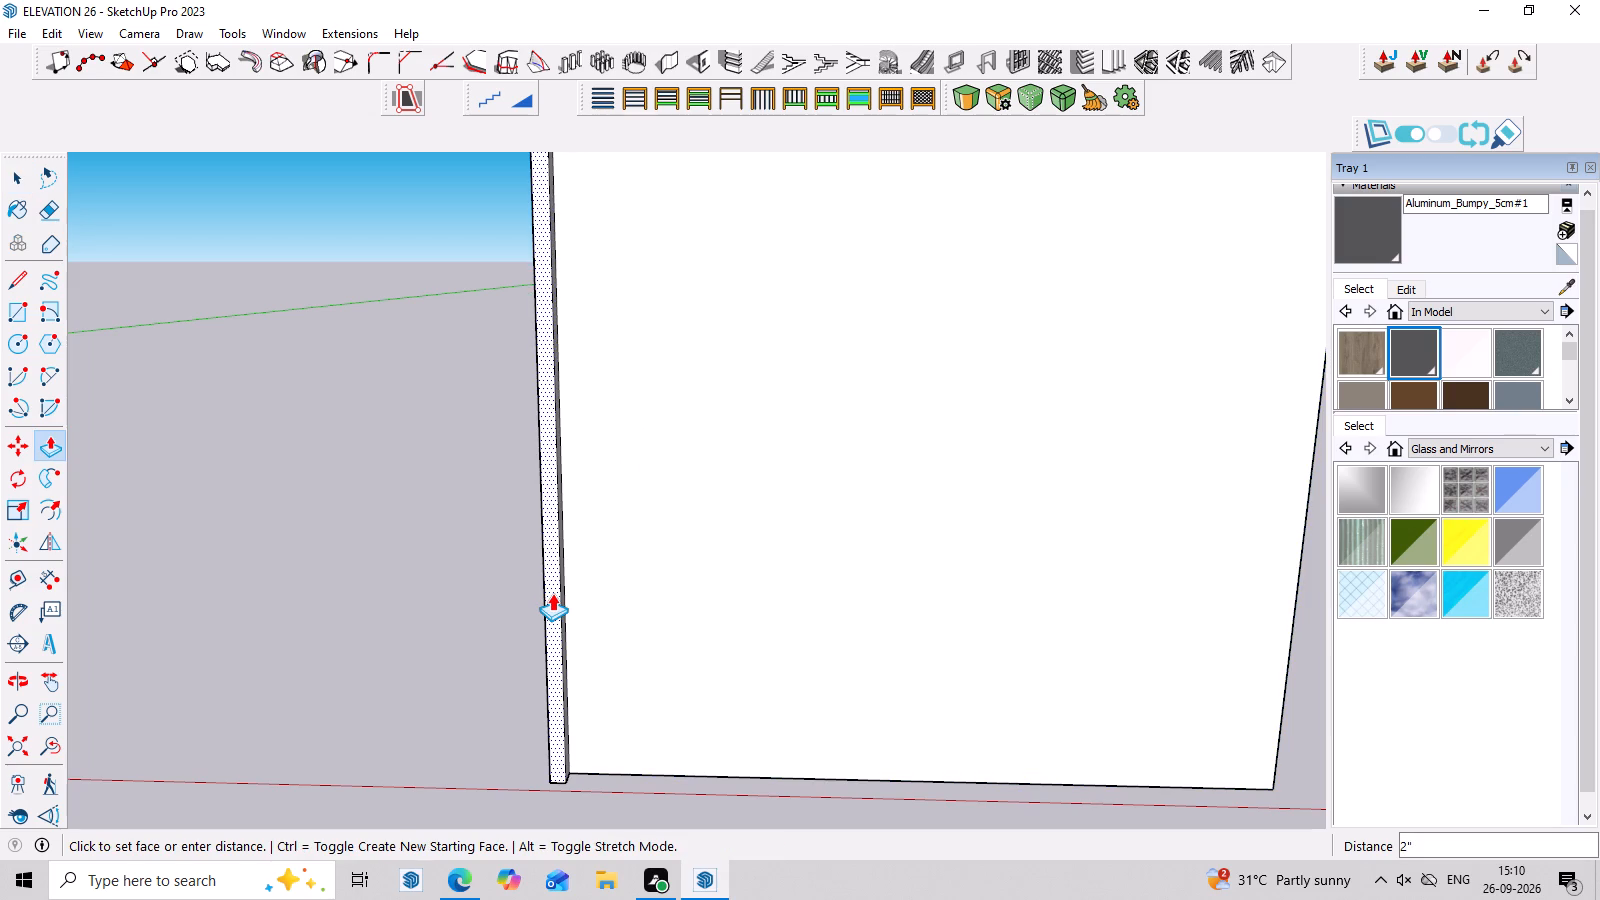
pyautogui.write('.5')
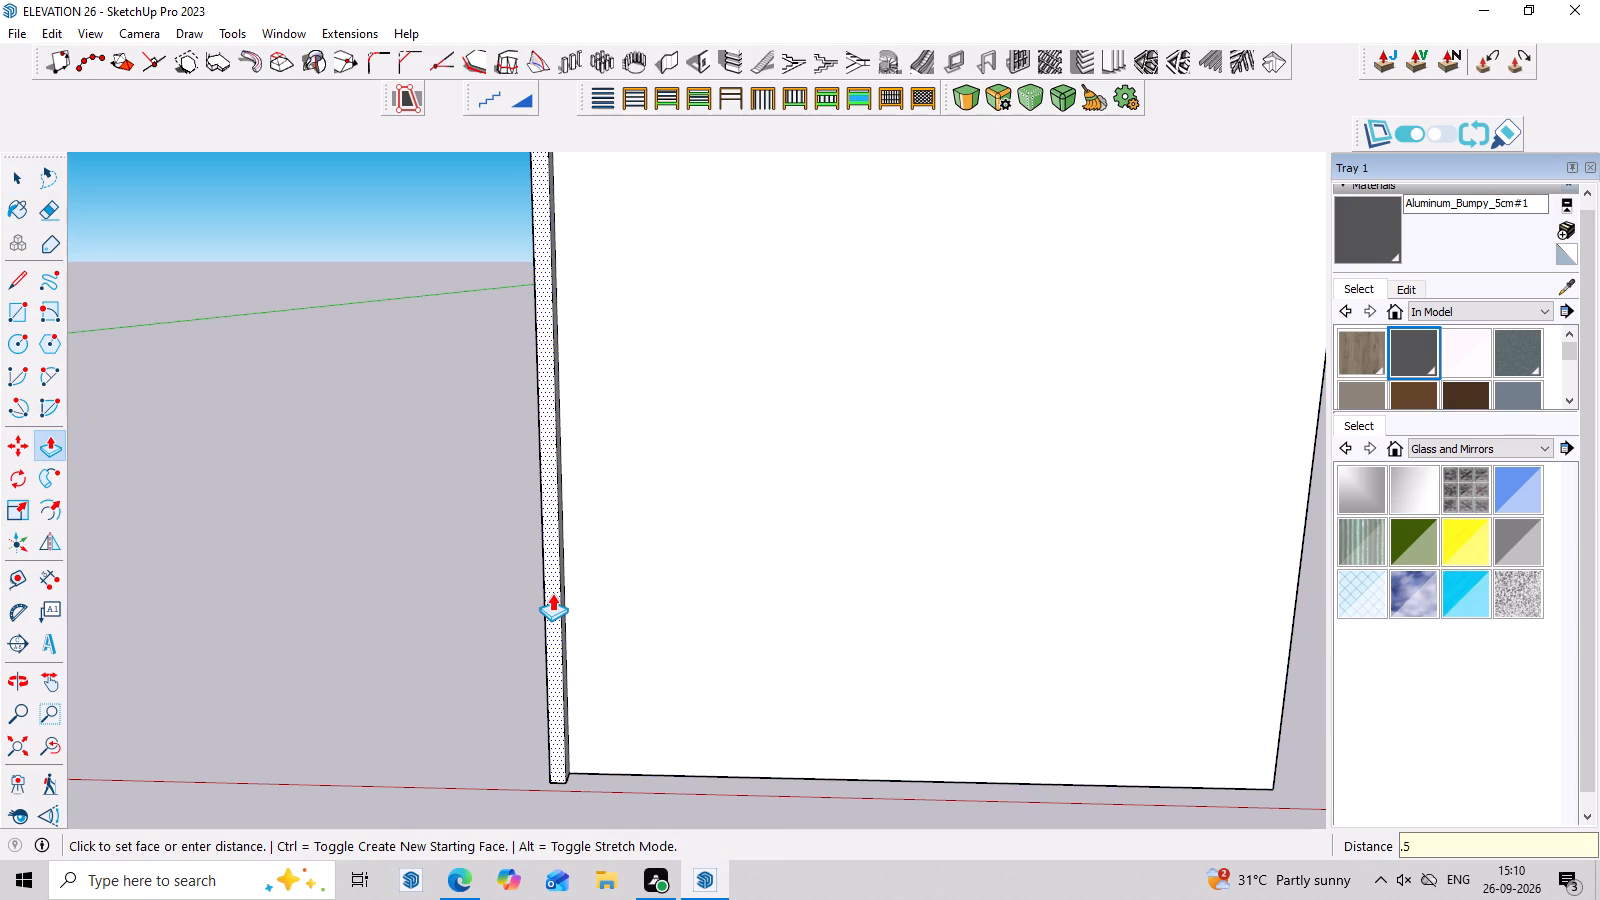
pyautogui.press('Return')
# Pull the edge strip's front face slightly further out from the copied wall face.
pyautogui.moveTo(561, 640); pyautogui.dragTo(488, 735, button='middle')
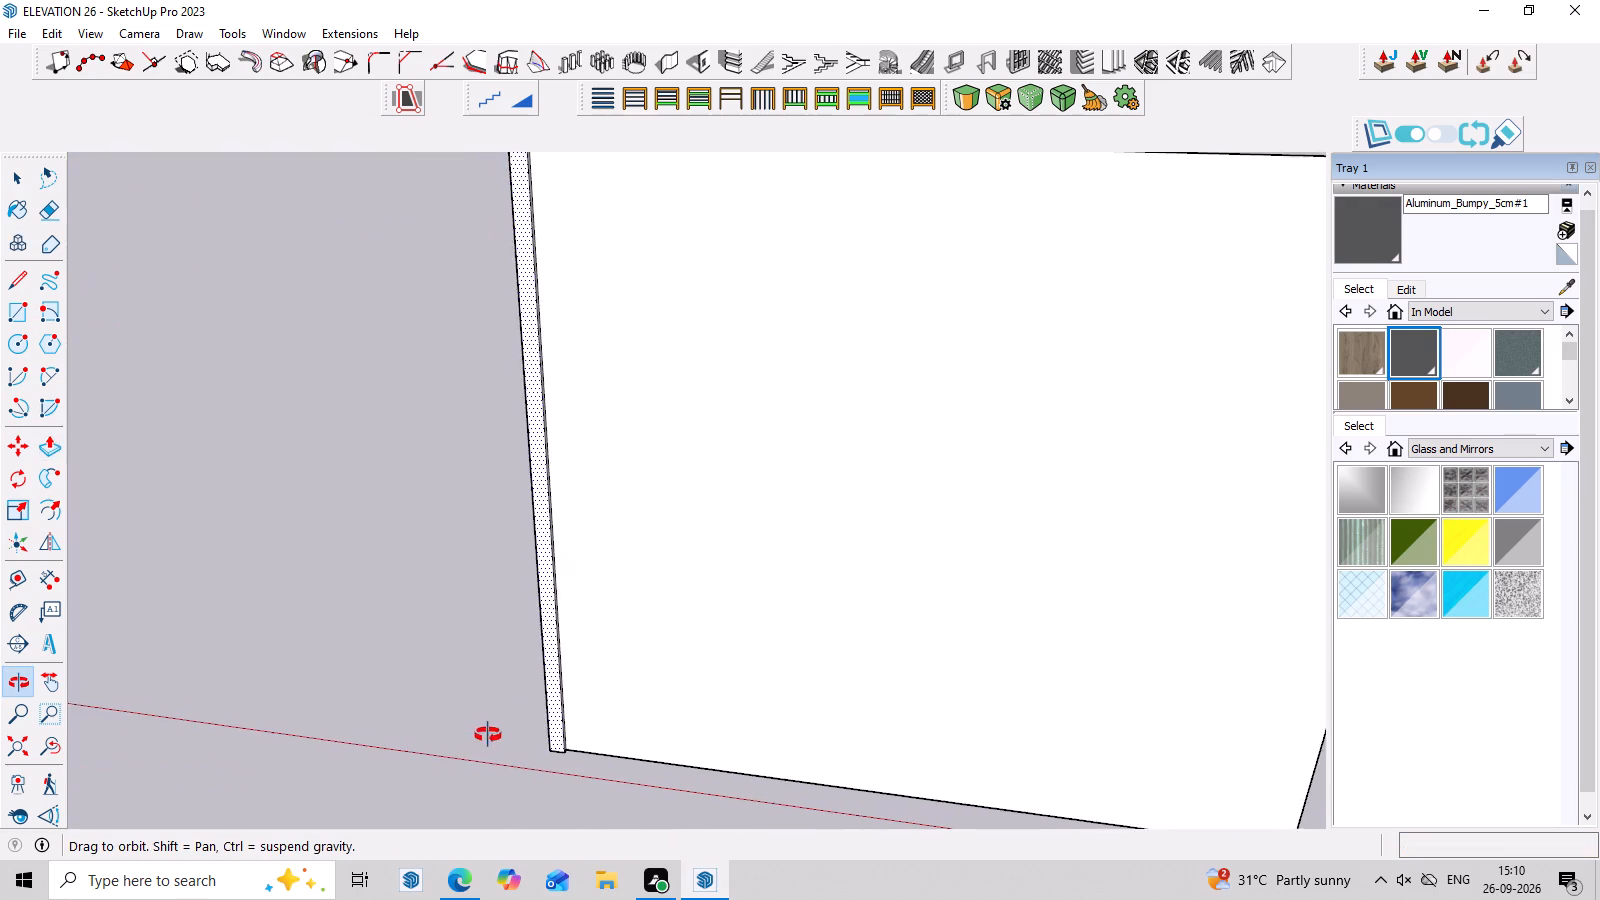
pyautogui.moveTo(488, 735); pyautogui.dragTo(482, 742, button='middle')
pyautogui.click(551, 680)
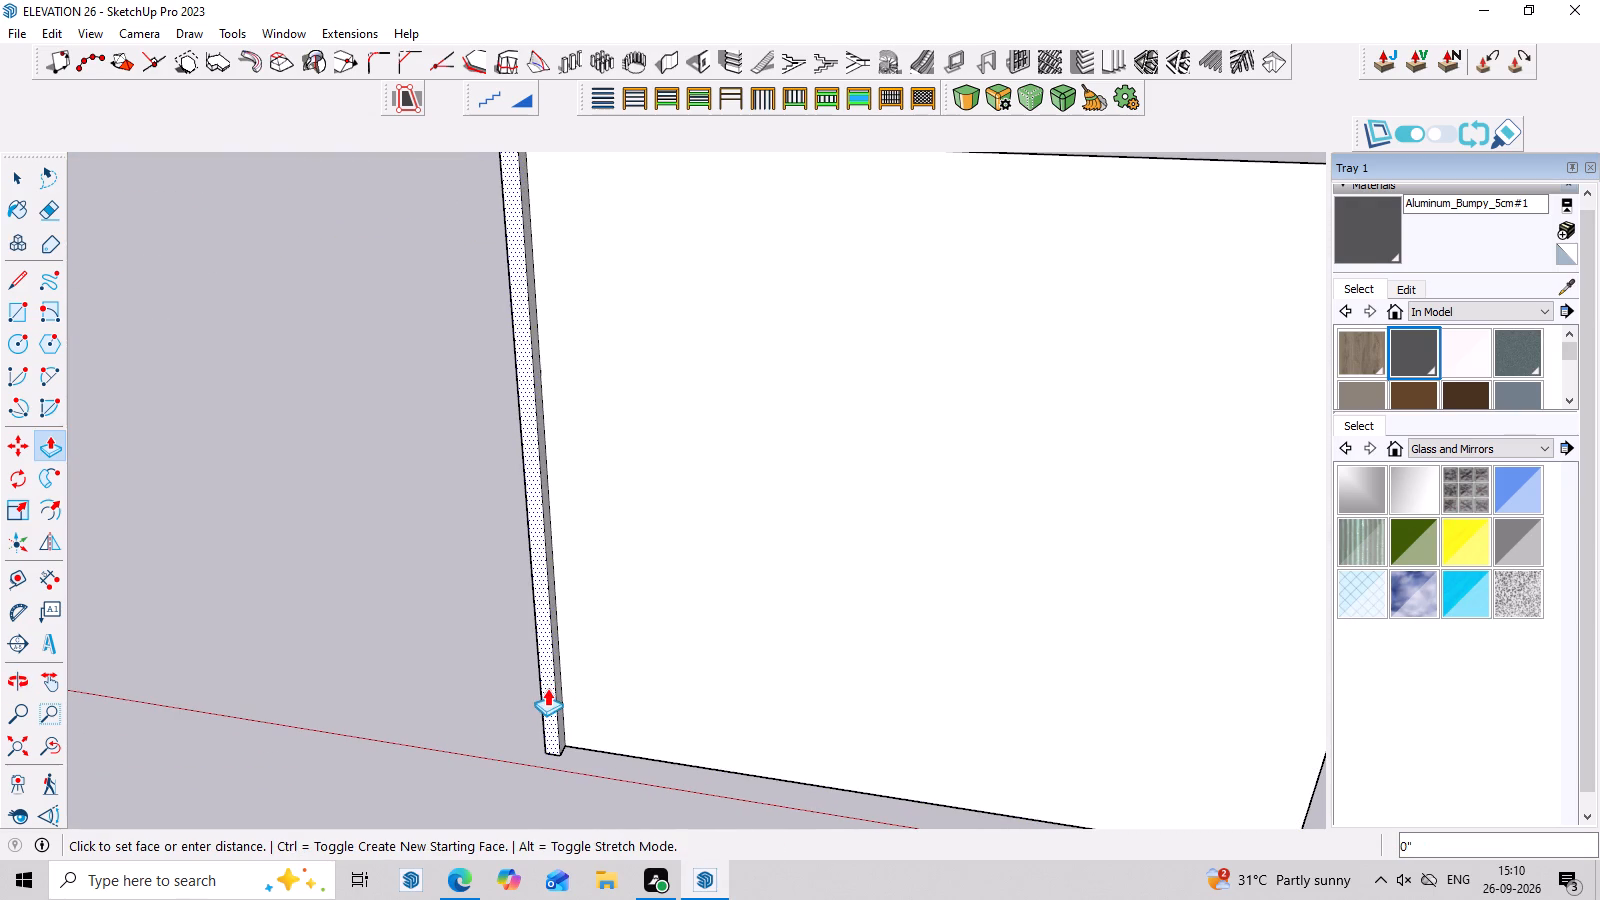
pyautogui.click(547, 689)
pyautogui.moveTo(580, 706); pyautogui.dragTo(701, 692, button='middle')
pyautogui.press('space')
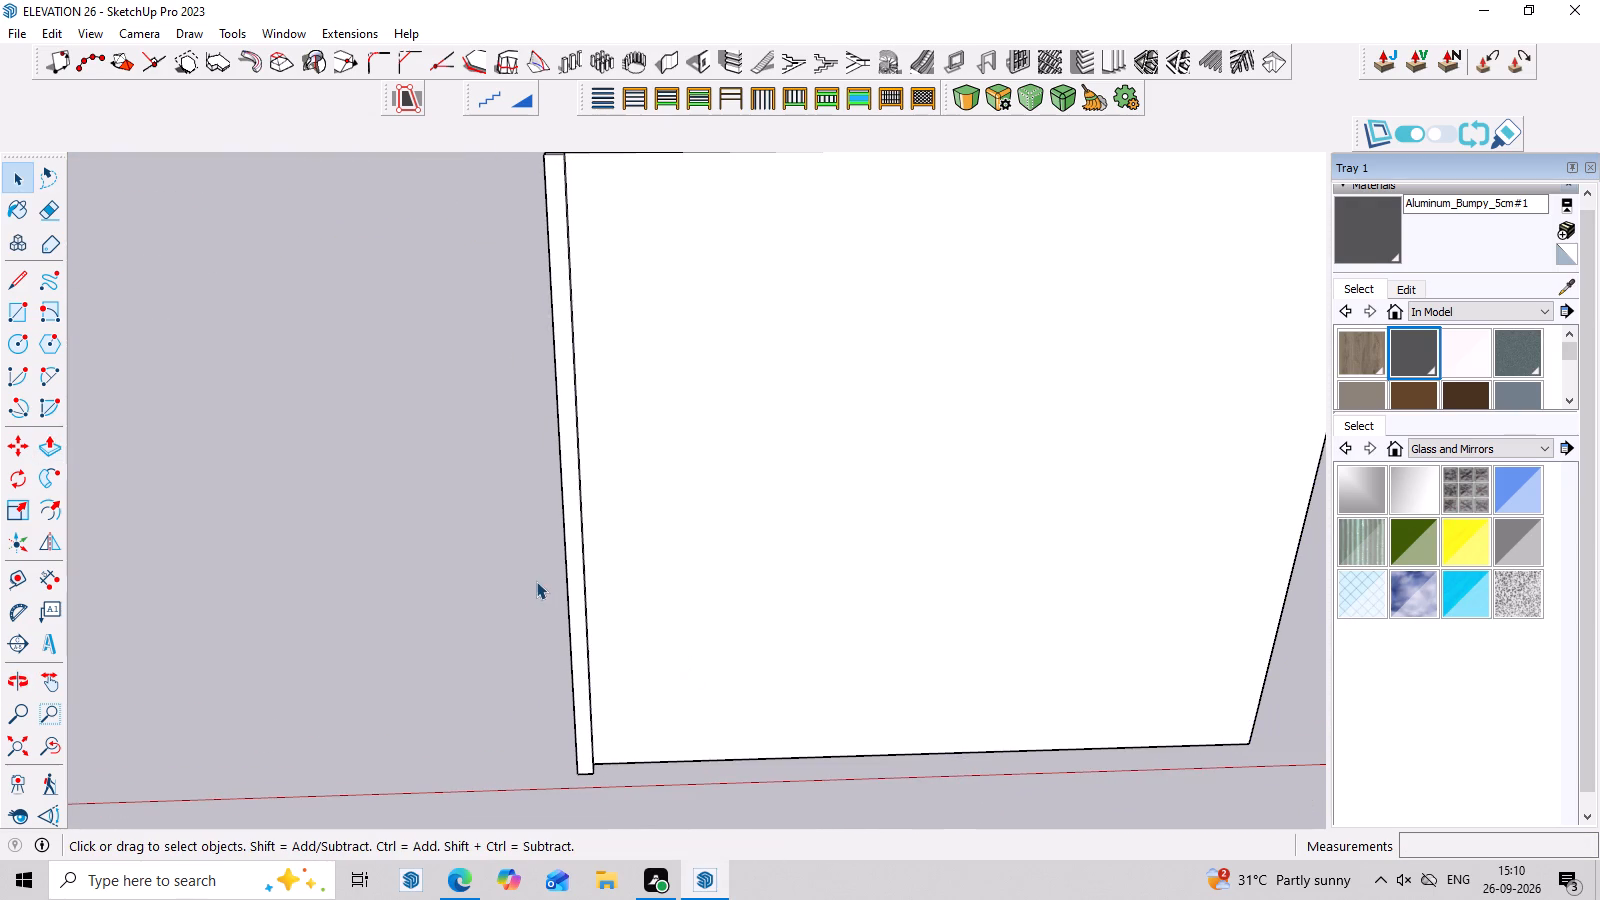
# Undo the outward push/pulls of the narrow edge strip on the copied wall face.
pyautogui.tripleClick(574, 581)
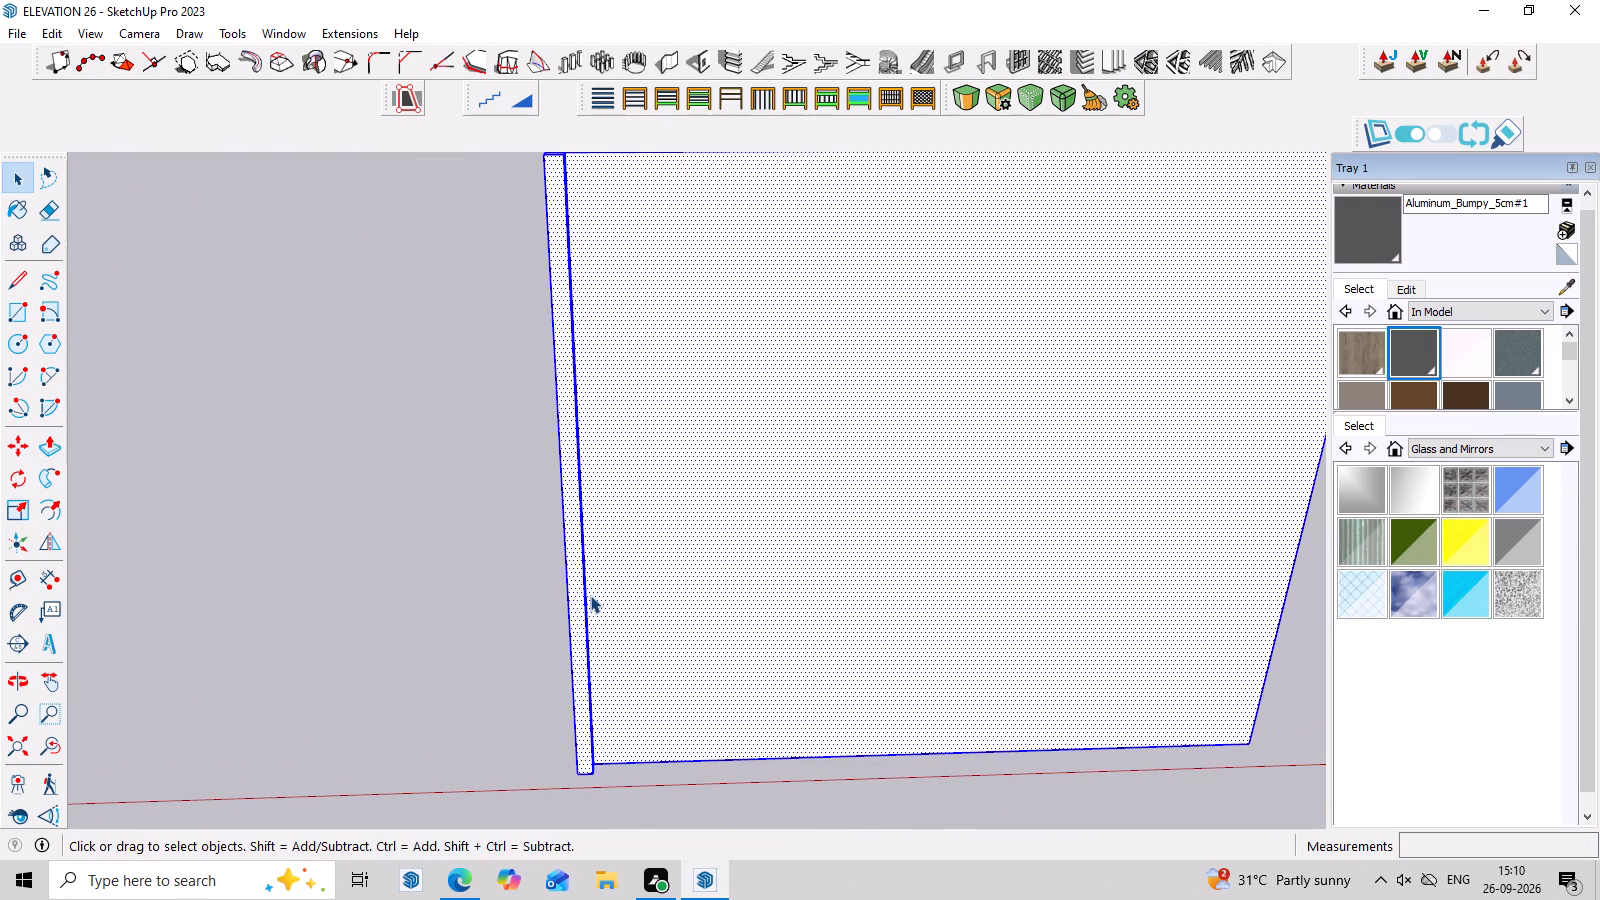
pyautogui.hotkey('ctrl', 'z')
pyautogui.hotkey('ctrl', 'z')
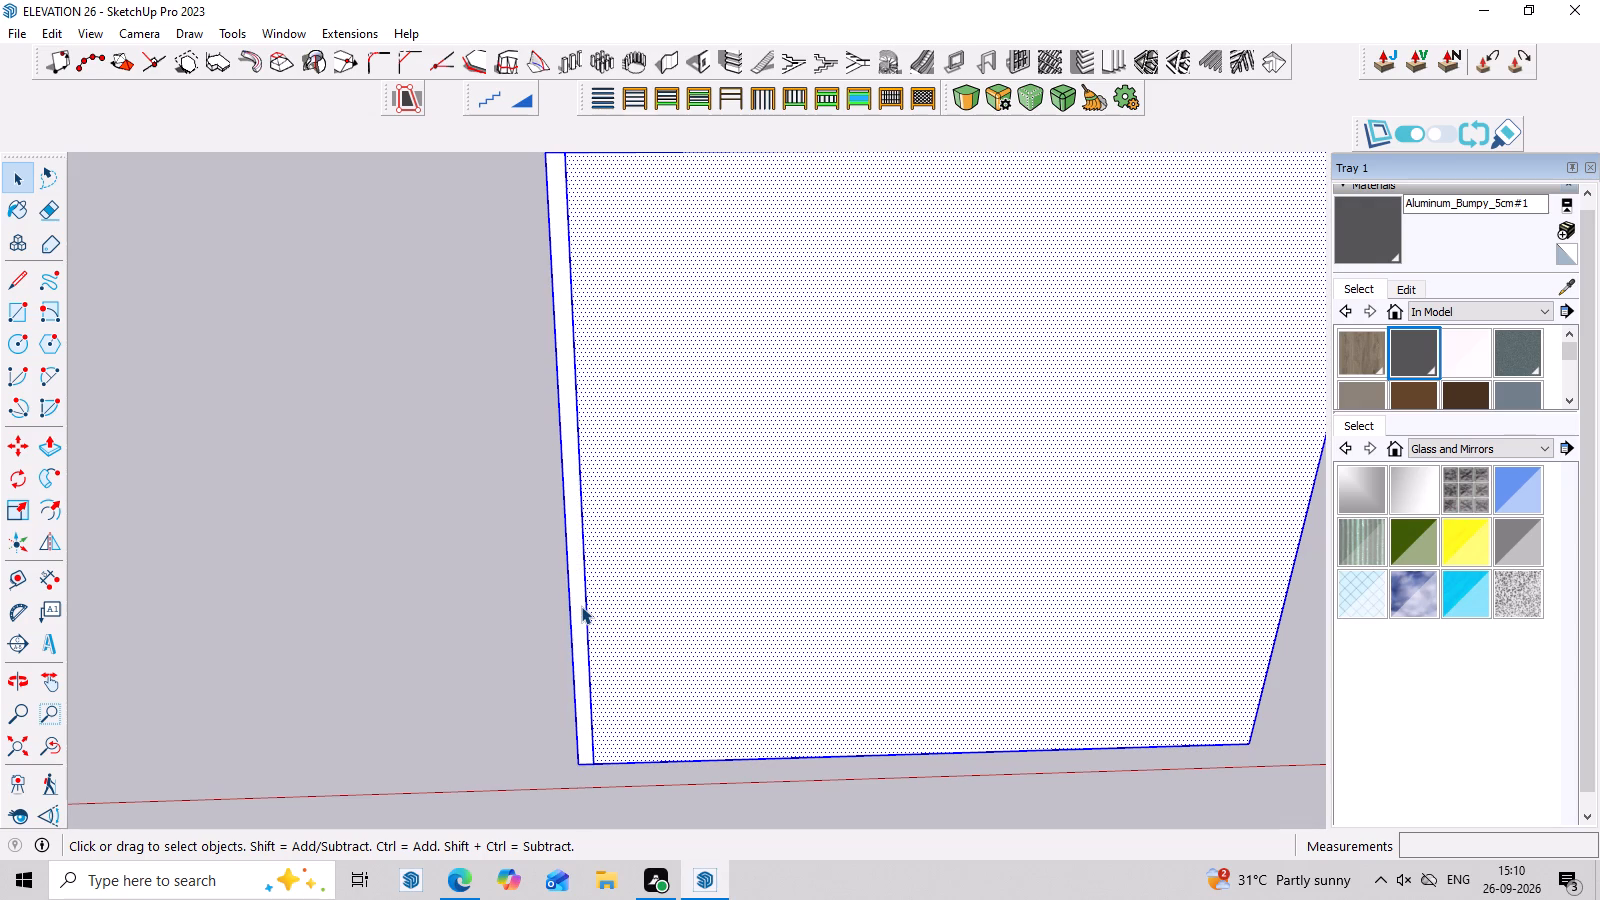
# Group the narrow edge strip's face together with its bounding edges, separate from the copied wall face.
pyautogui.doubleClick(581, 606)
pyautogui.rightClick(581, 606)
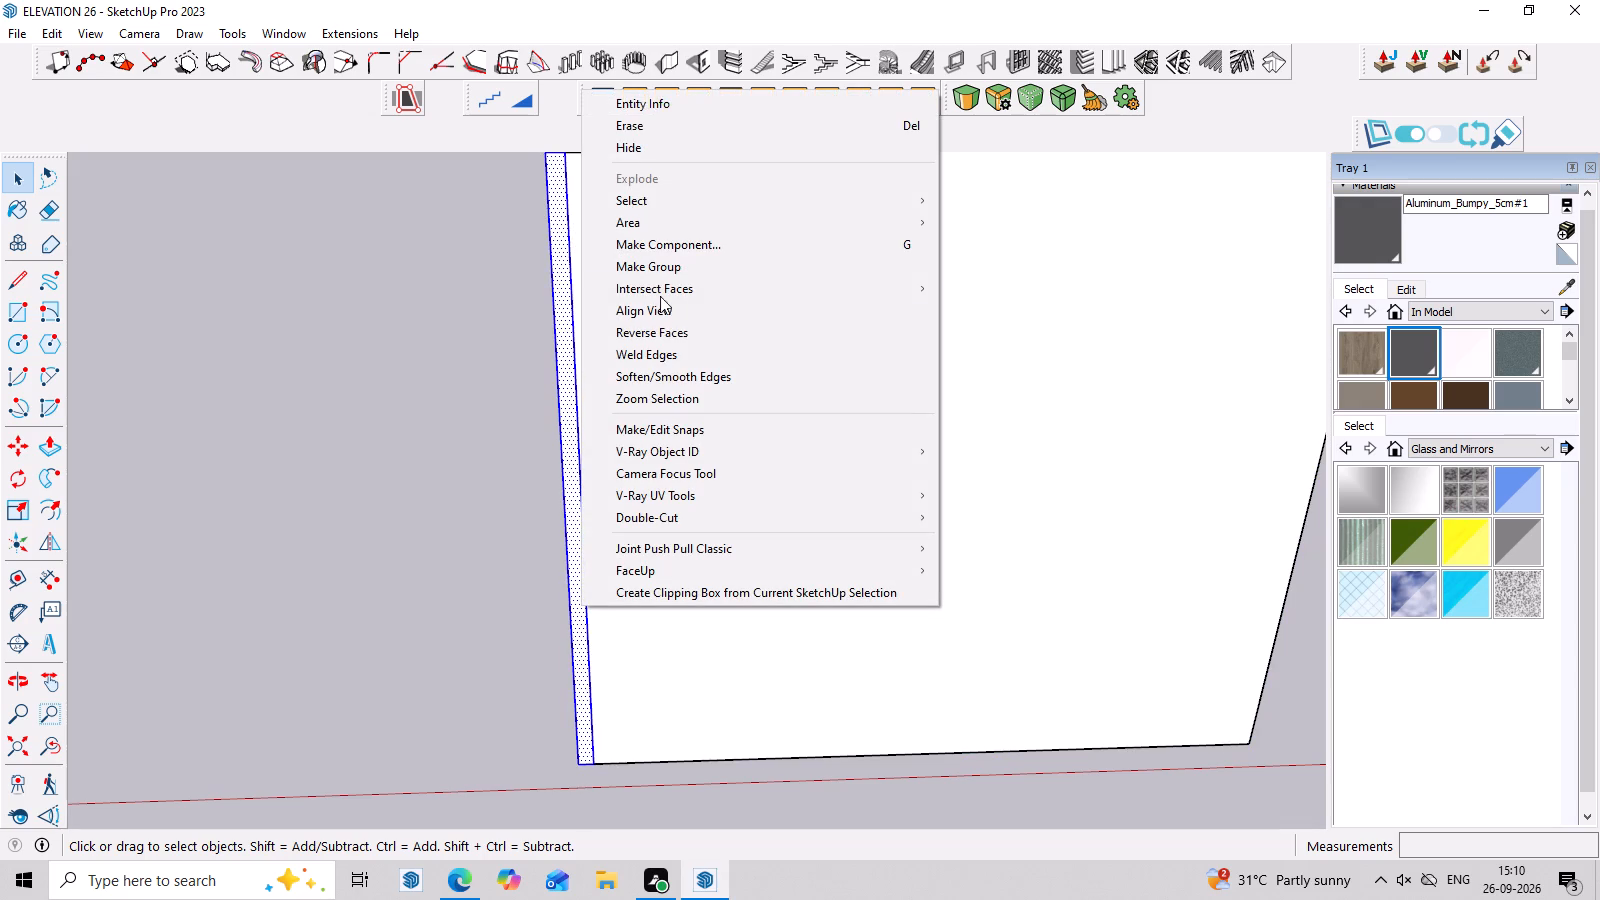
pyautogui.click(677, 269)
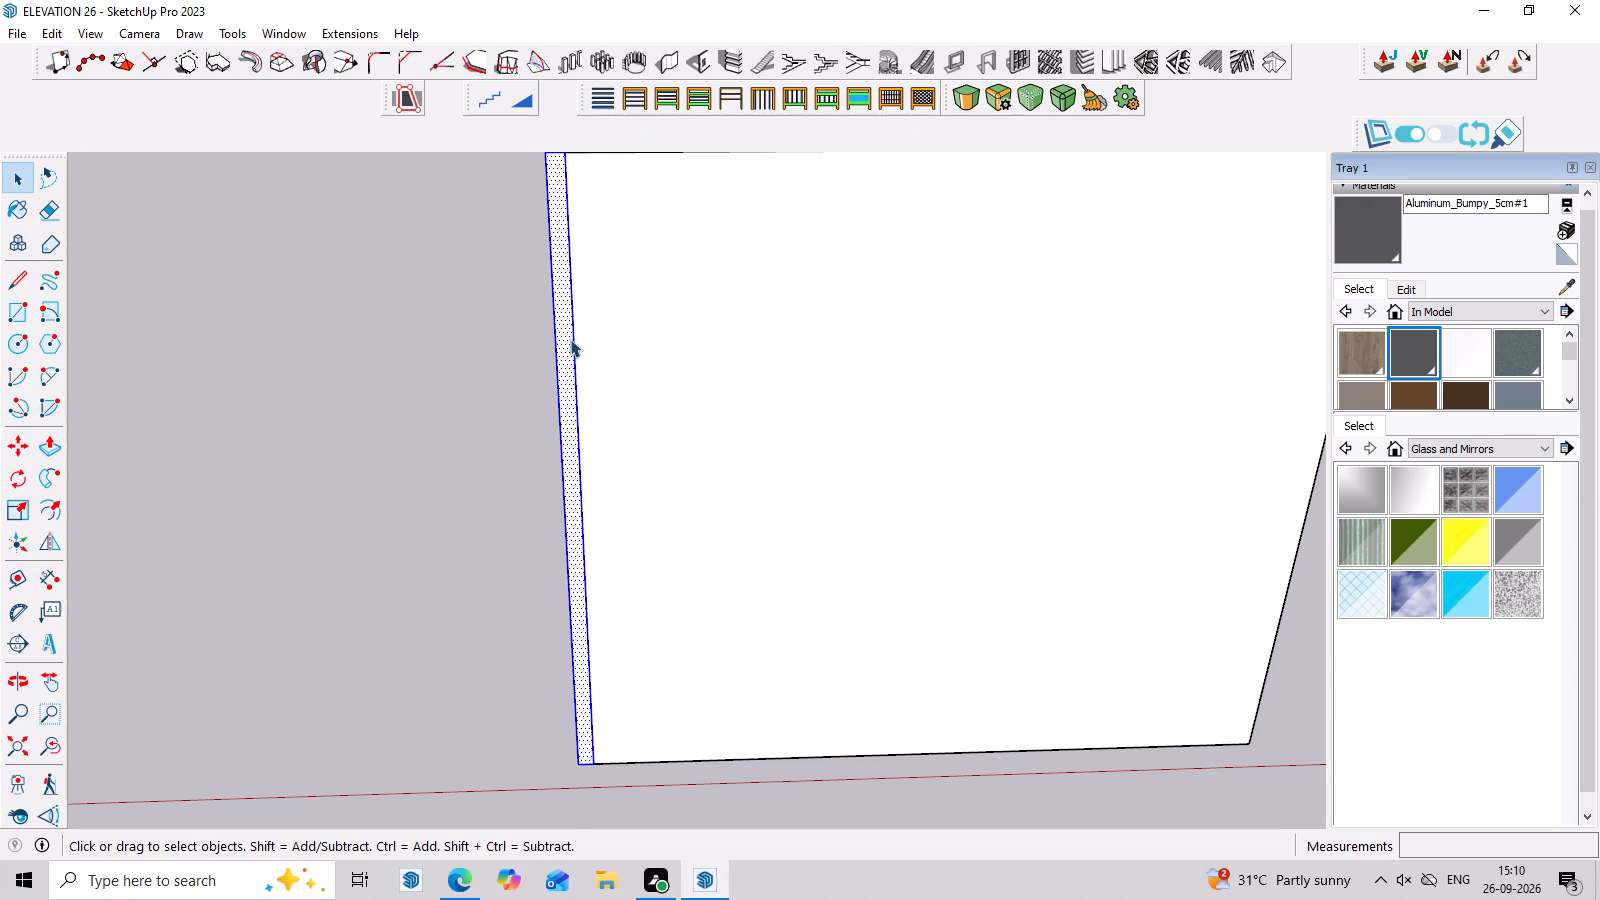
# Inside the strip group, push/pull the strip's face outward from the copied wall face by 2".
pyautogui.doubleClick(570, 338)
pyautogui.scroll(2, 570, 337)
pyautogui.click(570, 336)
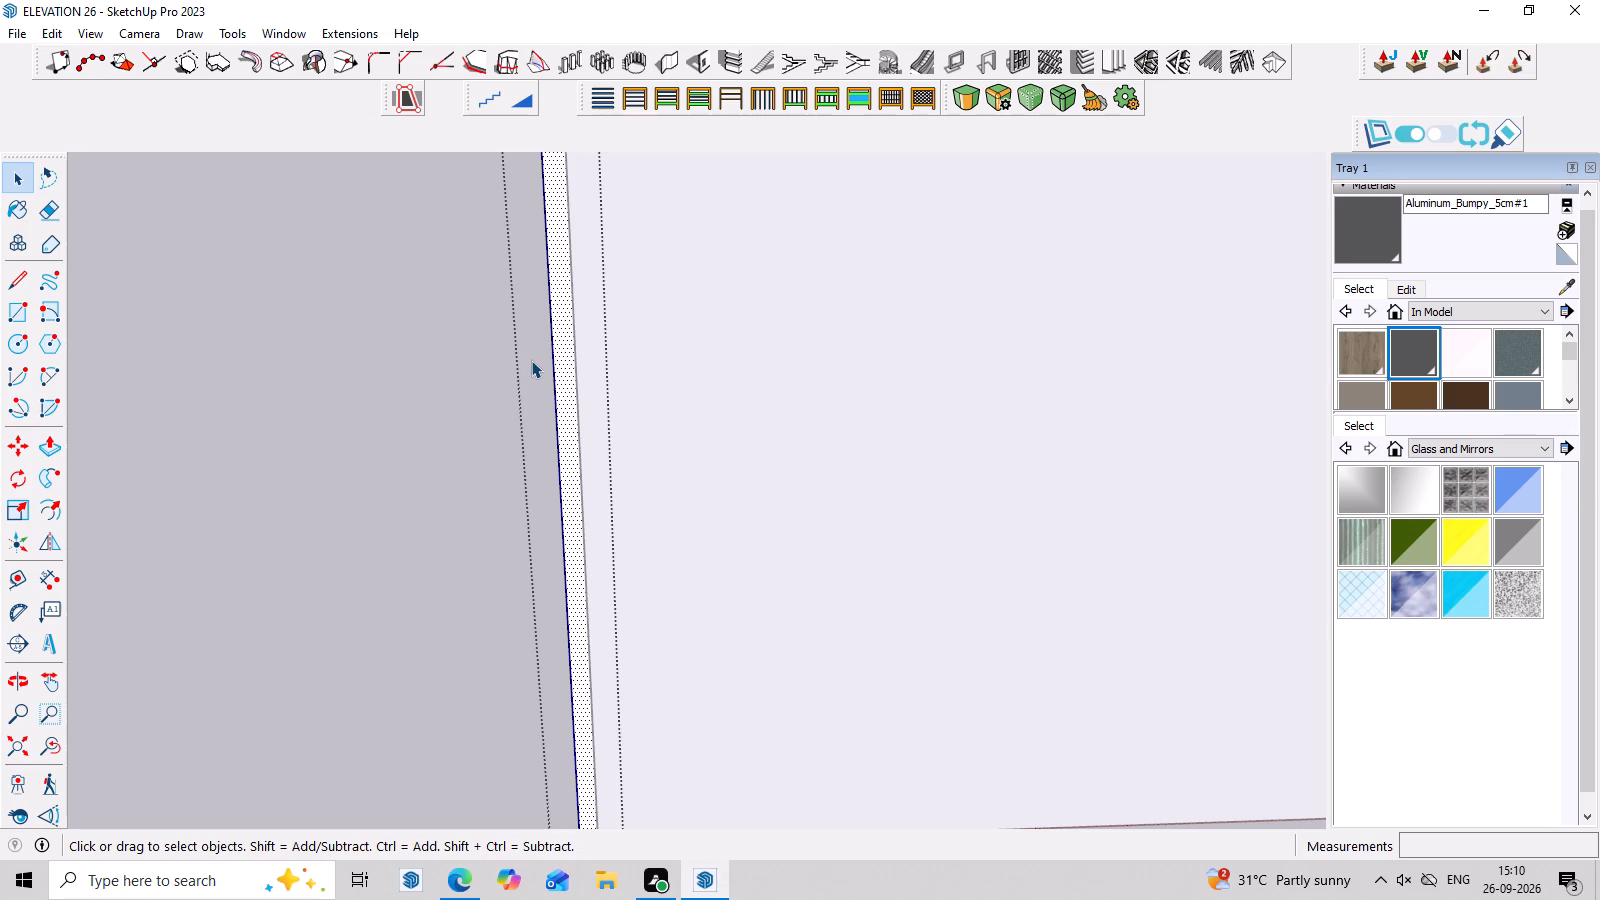
pyautogui.press('p')
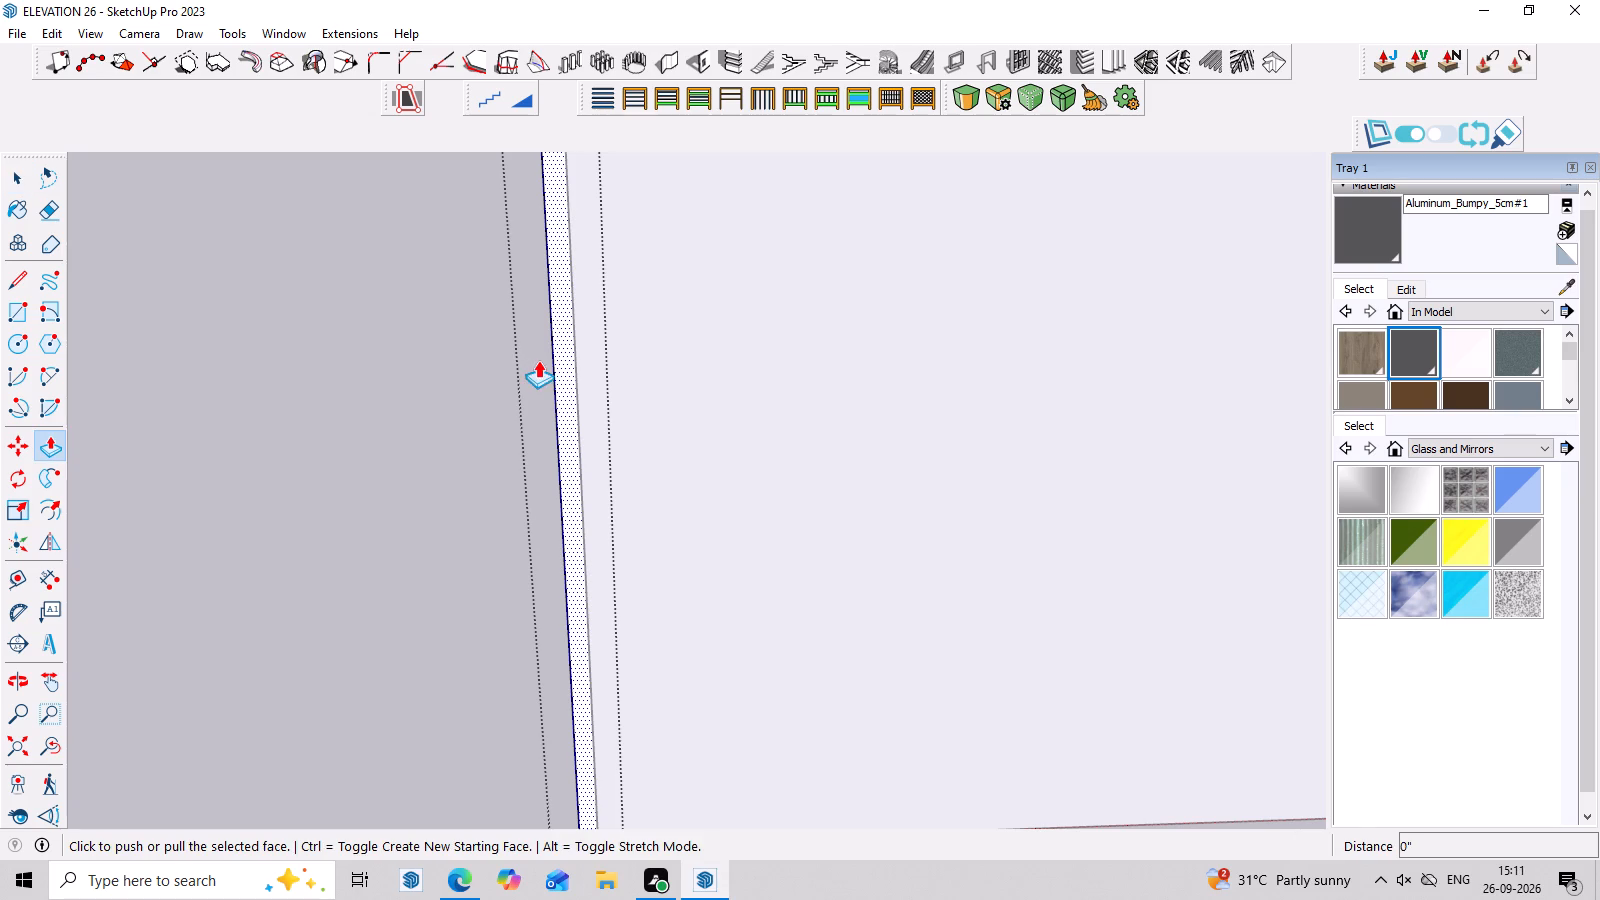
pyautogui.click(566, 385)
pyautogui.moveTo(561, 400); pyautogui.dragTo(389, 461, button='middle')
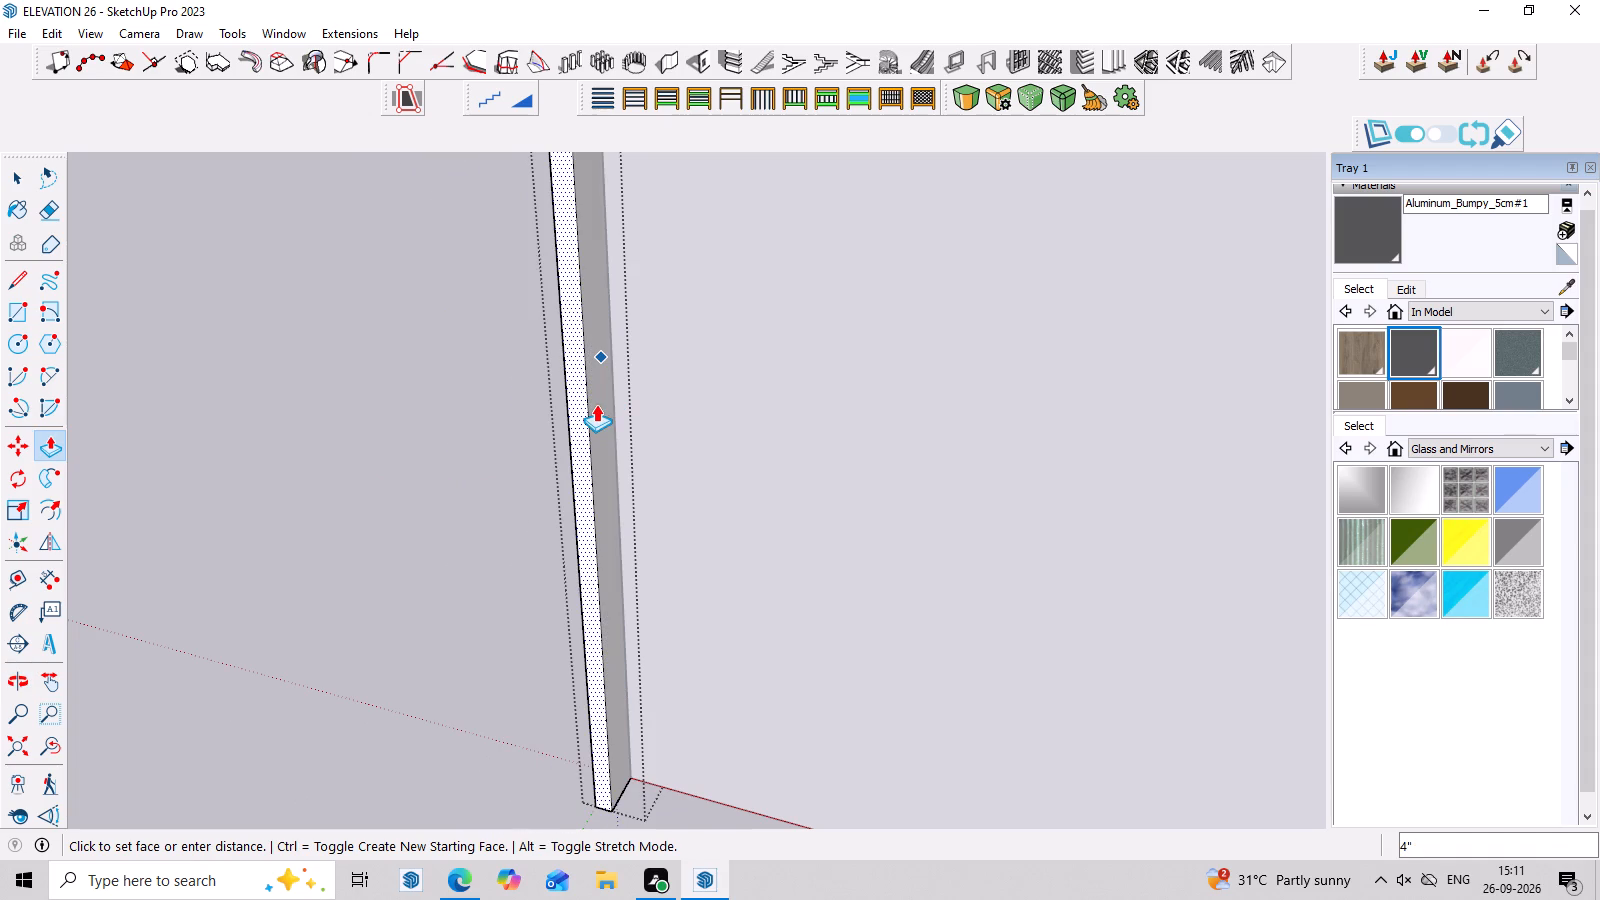
pyautogui.press('2')
pyautogui.press('Return')
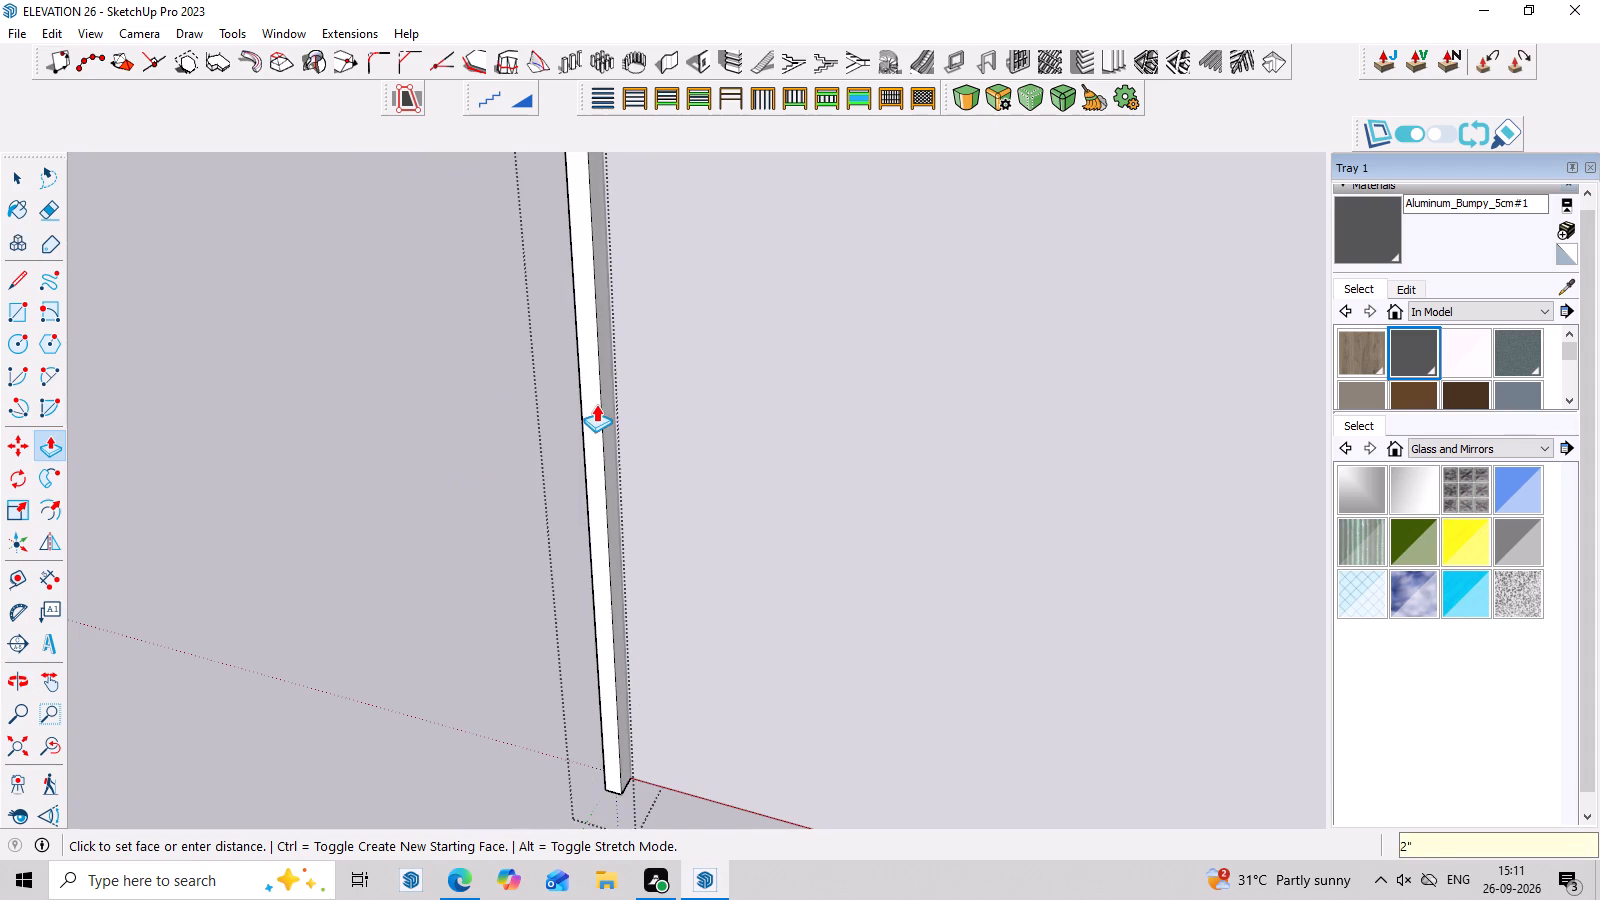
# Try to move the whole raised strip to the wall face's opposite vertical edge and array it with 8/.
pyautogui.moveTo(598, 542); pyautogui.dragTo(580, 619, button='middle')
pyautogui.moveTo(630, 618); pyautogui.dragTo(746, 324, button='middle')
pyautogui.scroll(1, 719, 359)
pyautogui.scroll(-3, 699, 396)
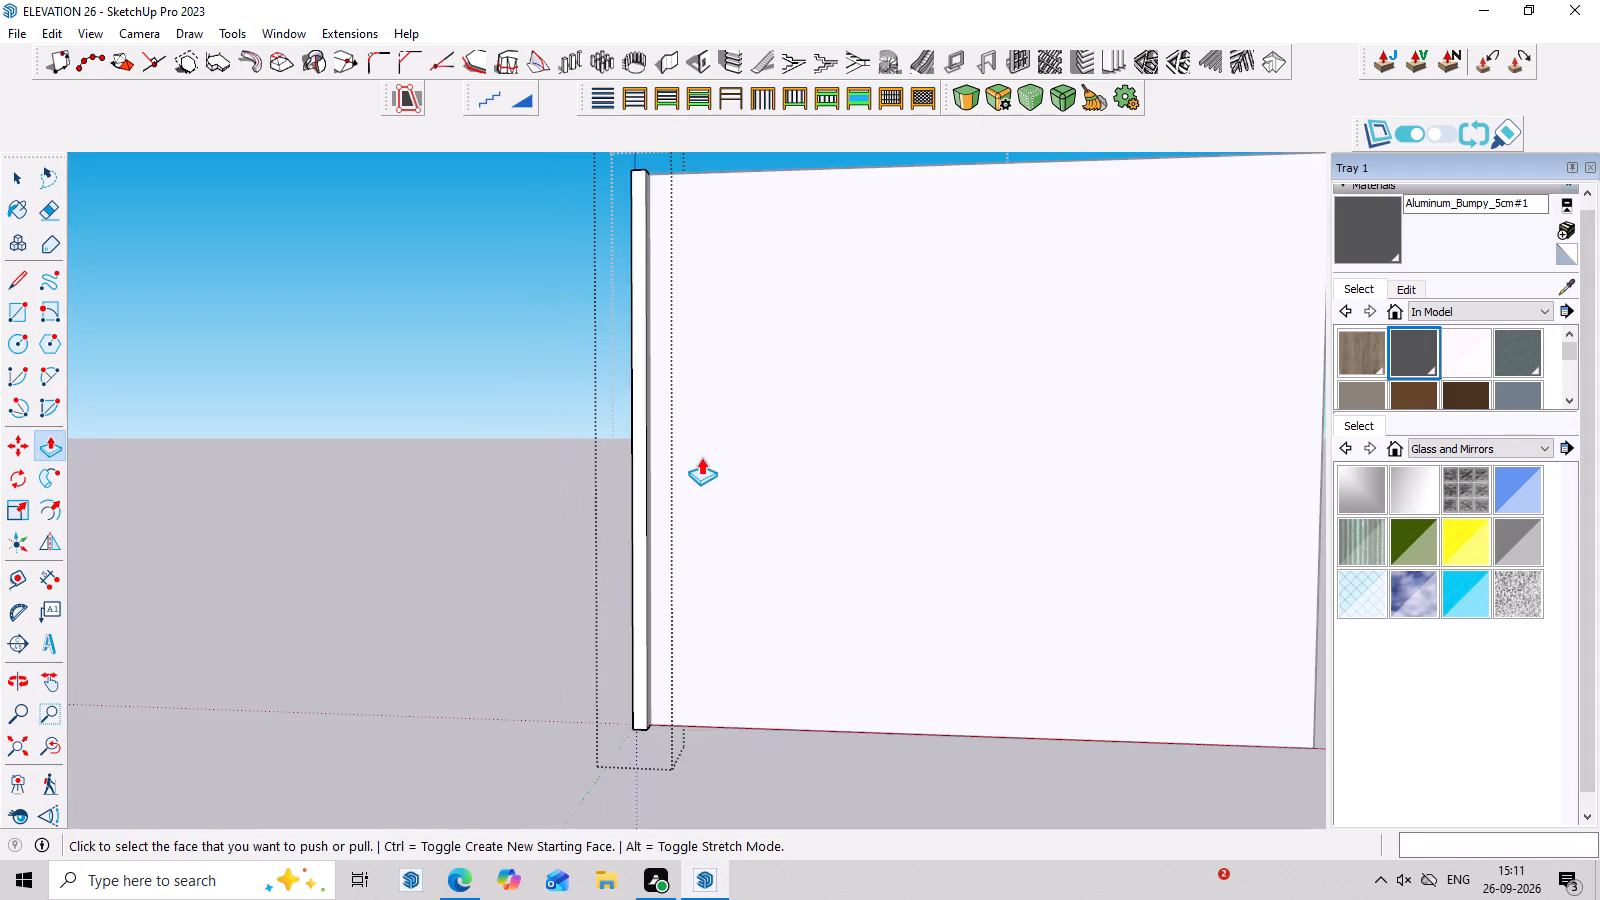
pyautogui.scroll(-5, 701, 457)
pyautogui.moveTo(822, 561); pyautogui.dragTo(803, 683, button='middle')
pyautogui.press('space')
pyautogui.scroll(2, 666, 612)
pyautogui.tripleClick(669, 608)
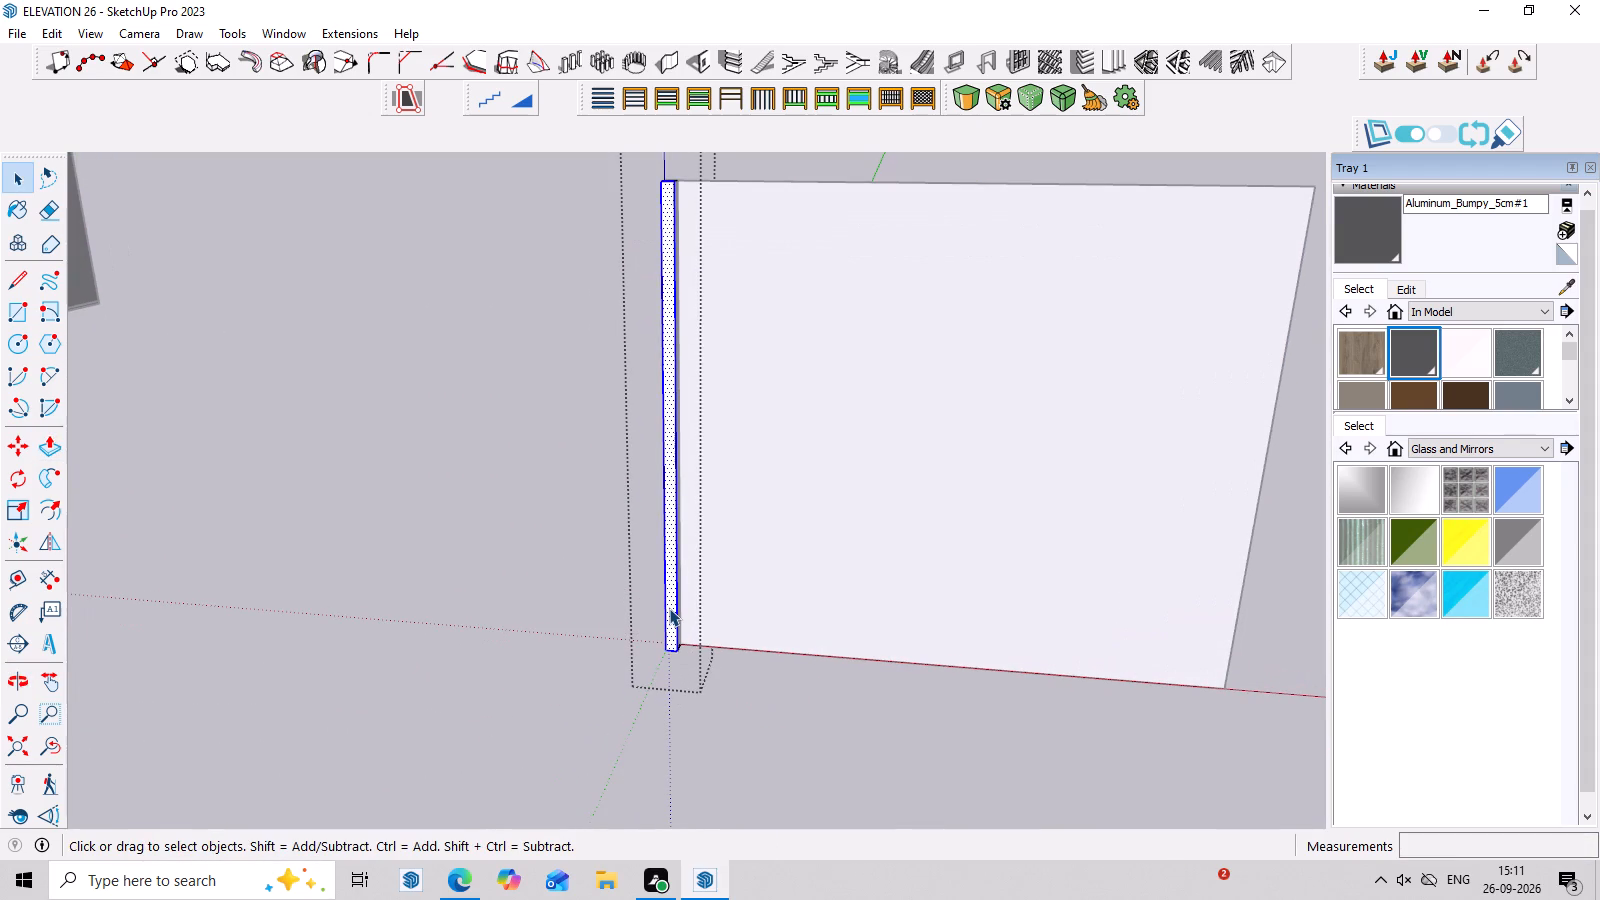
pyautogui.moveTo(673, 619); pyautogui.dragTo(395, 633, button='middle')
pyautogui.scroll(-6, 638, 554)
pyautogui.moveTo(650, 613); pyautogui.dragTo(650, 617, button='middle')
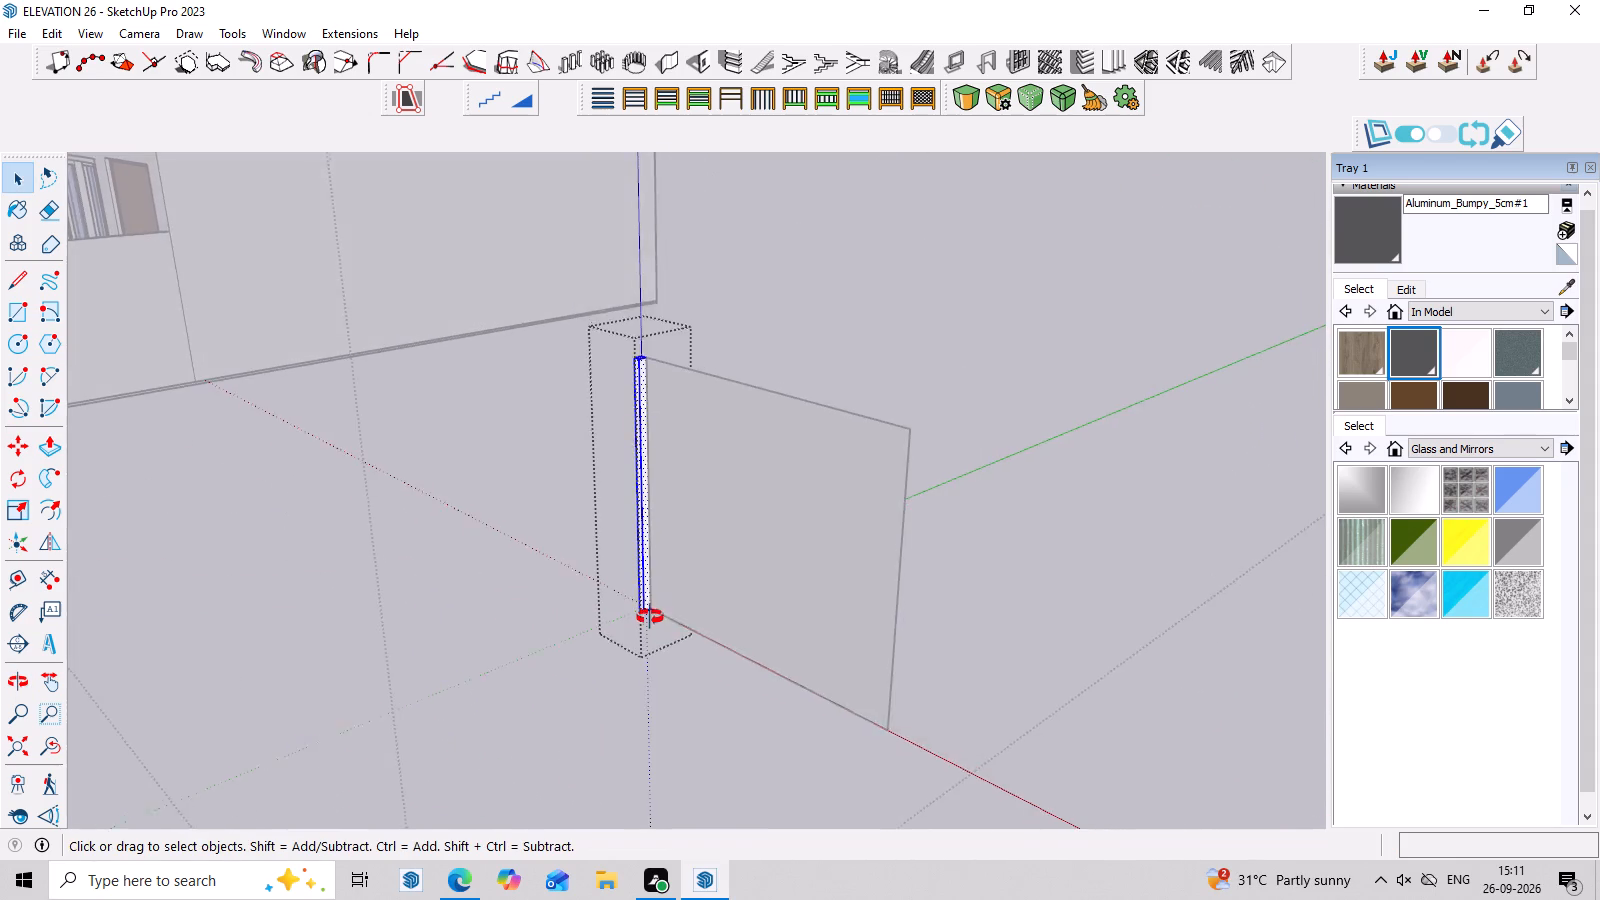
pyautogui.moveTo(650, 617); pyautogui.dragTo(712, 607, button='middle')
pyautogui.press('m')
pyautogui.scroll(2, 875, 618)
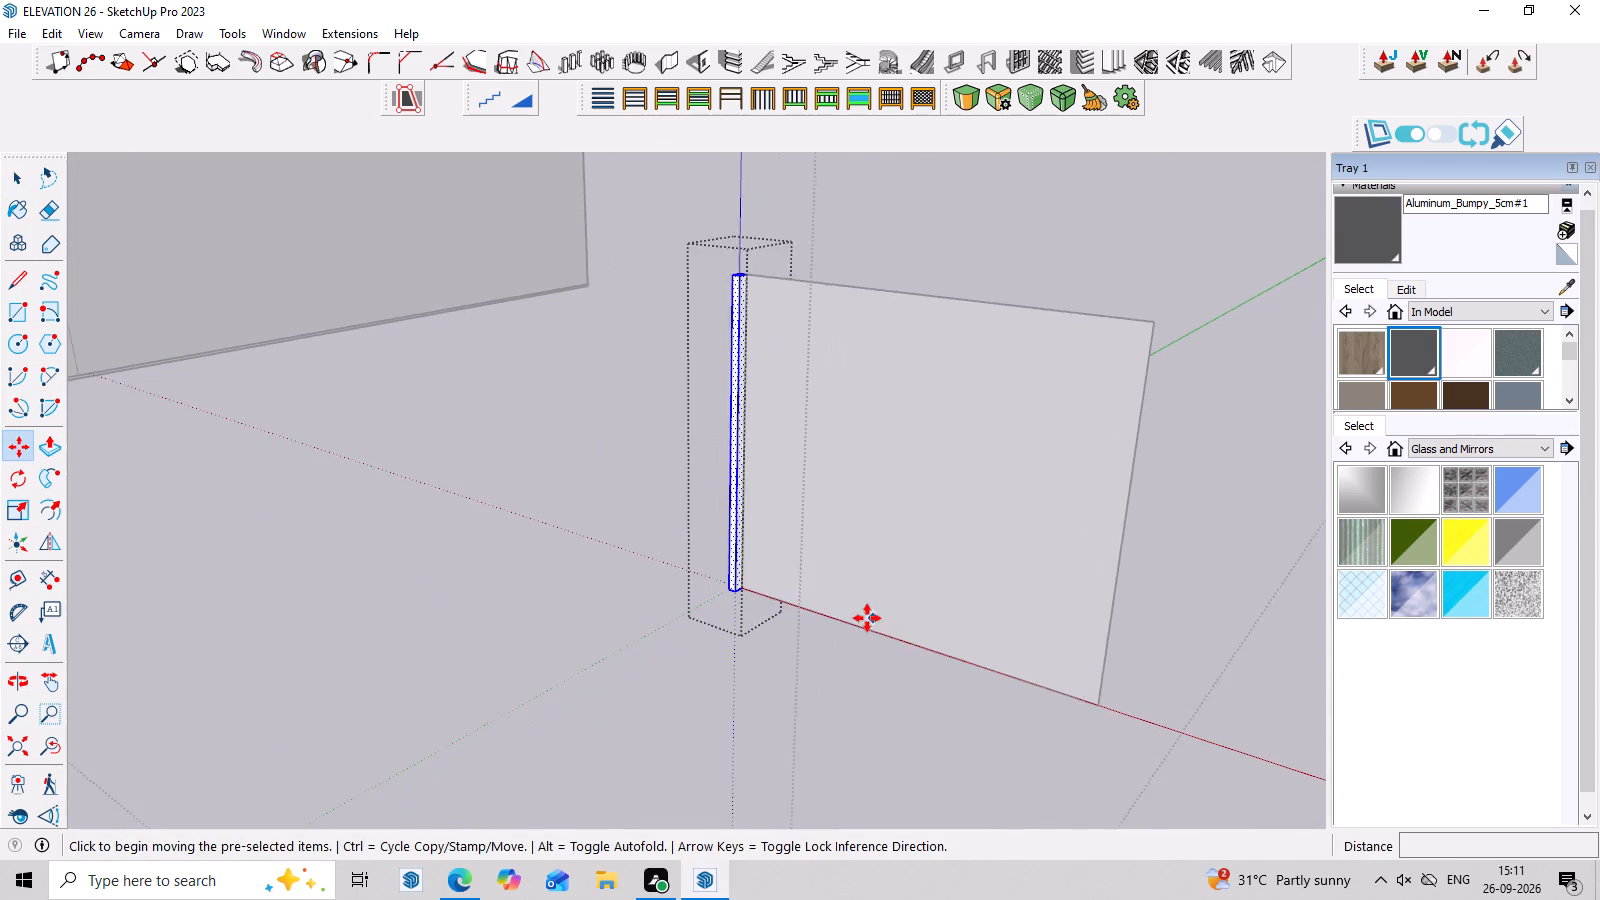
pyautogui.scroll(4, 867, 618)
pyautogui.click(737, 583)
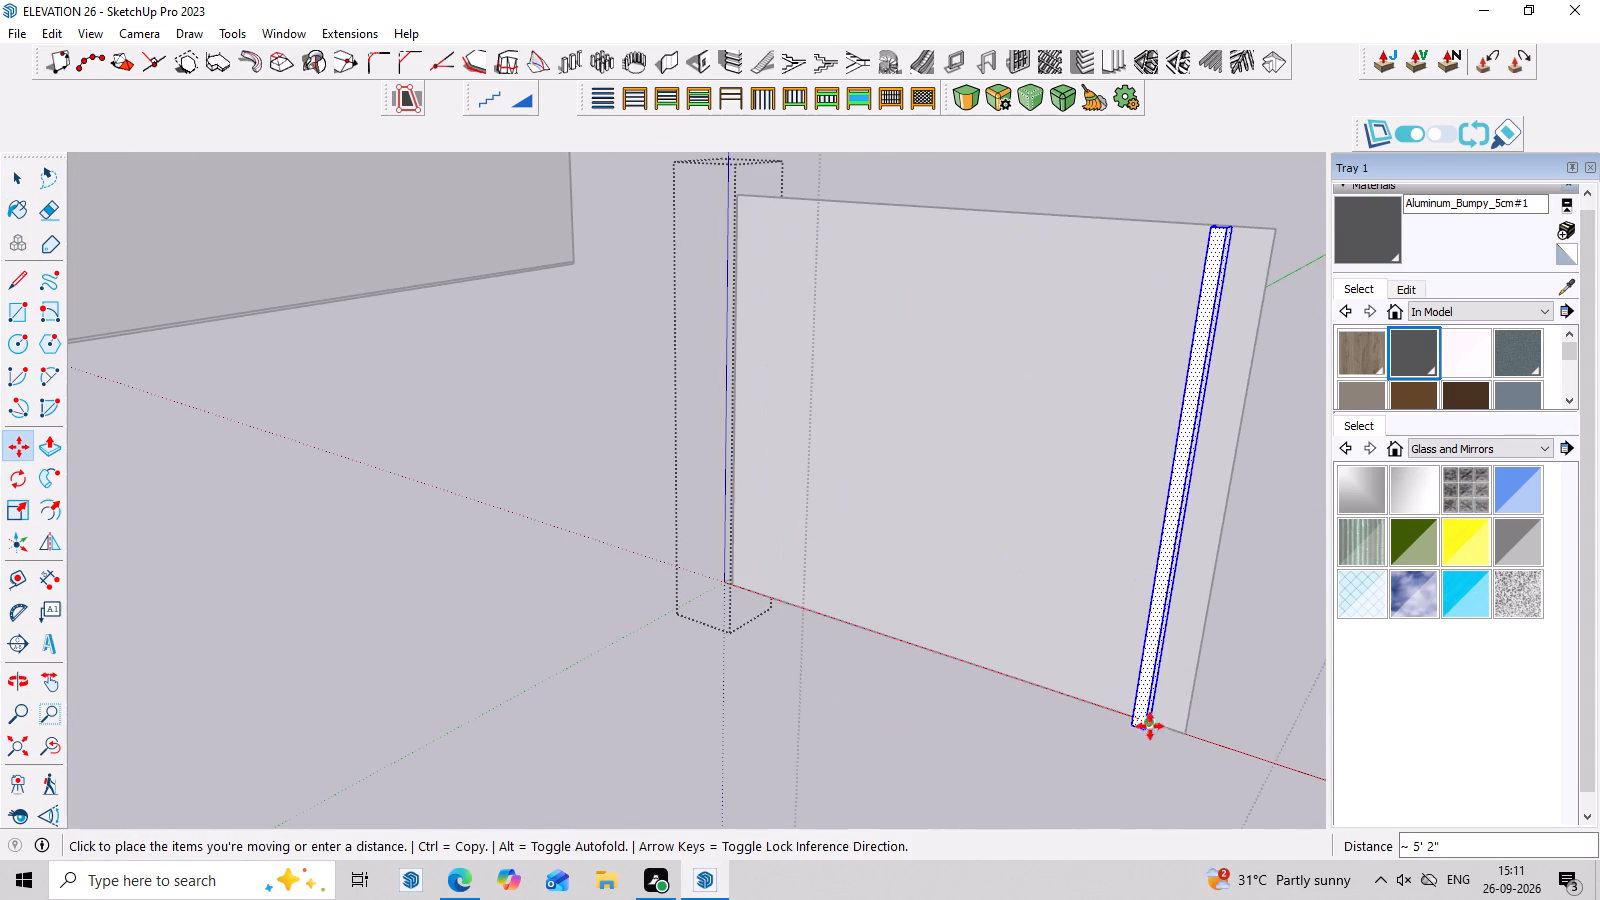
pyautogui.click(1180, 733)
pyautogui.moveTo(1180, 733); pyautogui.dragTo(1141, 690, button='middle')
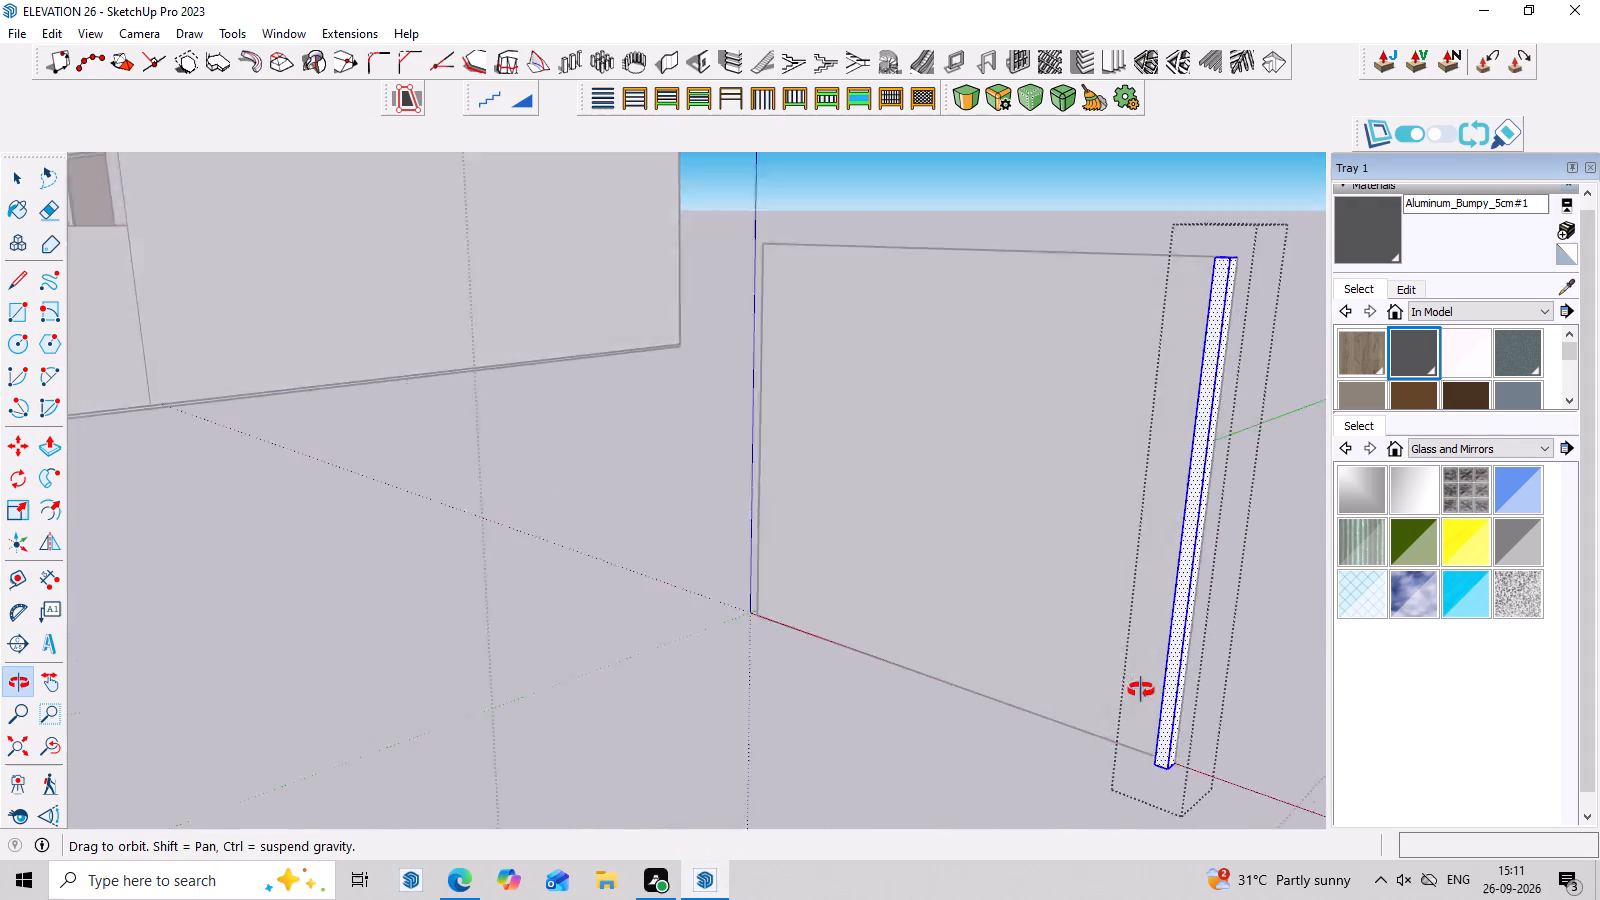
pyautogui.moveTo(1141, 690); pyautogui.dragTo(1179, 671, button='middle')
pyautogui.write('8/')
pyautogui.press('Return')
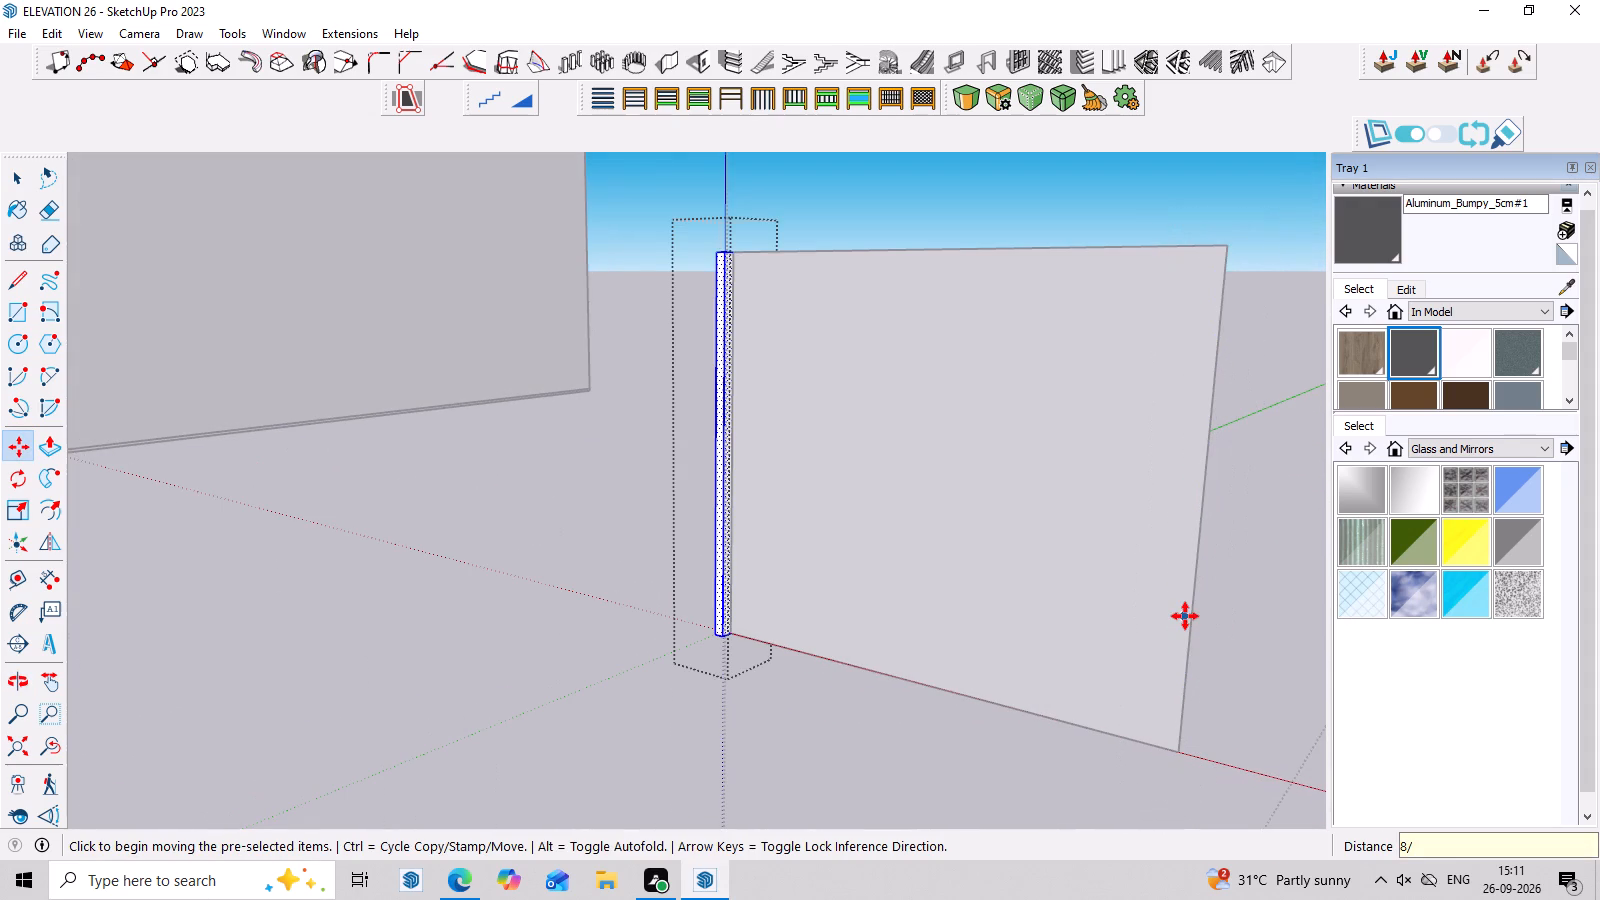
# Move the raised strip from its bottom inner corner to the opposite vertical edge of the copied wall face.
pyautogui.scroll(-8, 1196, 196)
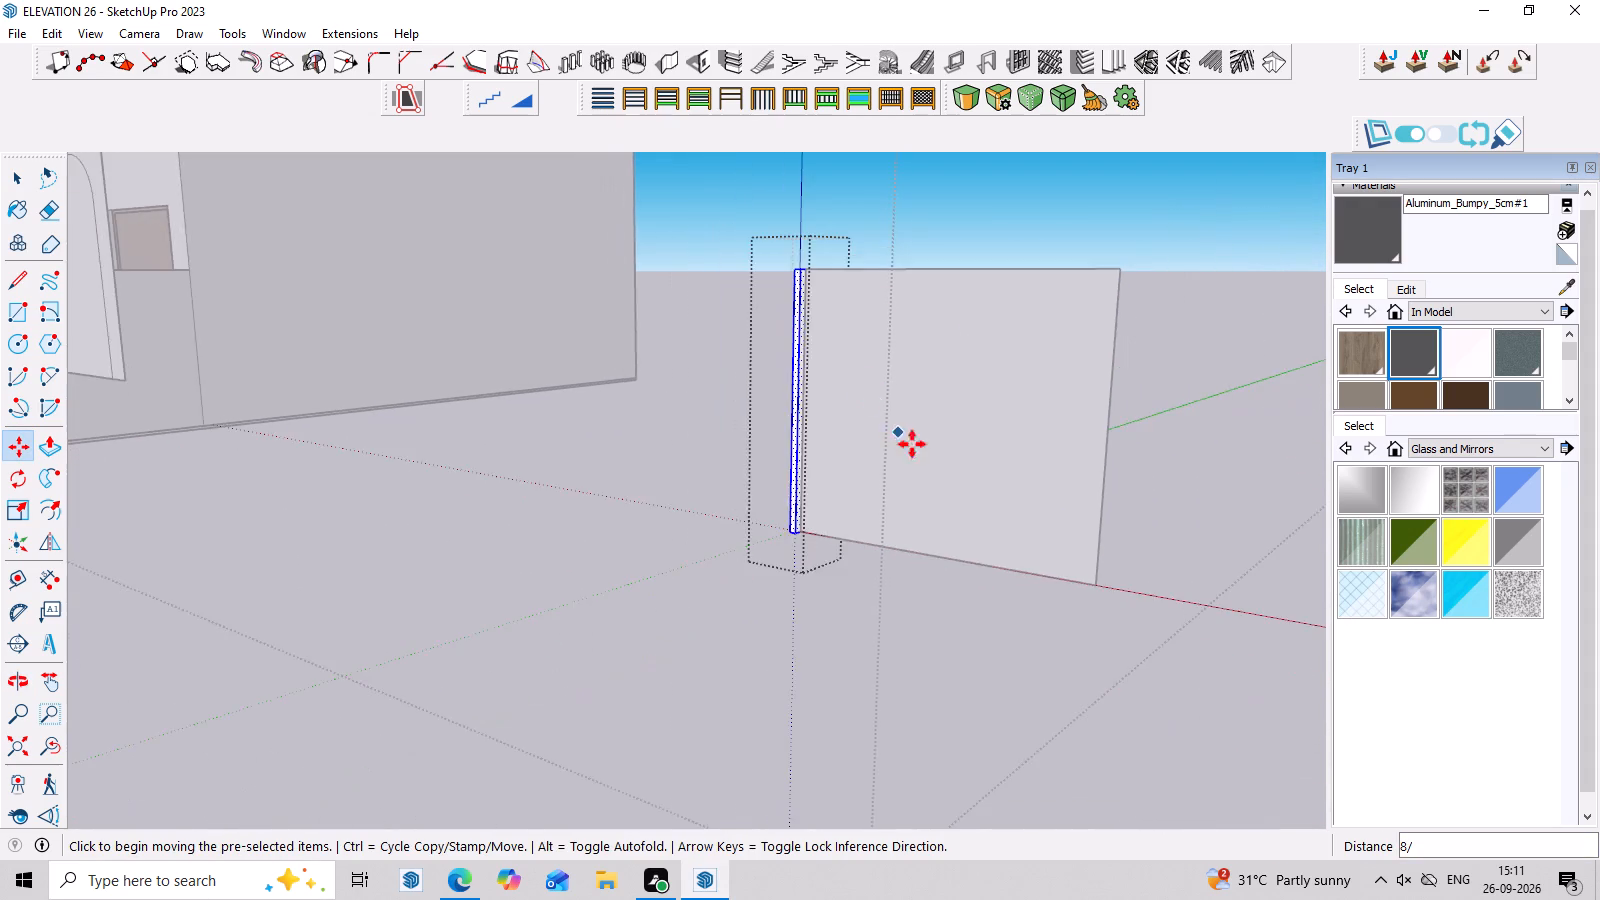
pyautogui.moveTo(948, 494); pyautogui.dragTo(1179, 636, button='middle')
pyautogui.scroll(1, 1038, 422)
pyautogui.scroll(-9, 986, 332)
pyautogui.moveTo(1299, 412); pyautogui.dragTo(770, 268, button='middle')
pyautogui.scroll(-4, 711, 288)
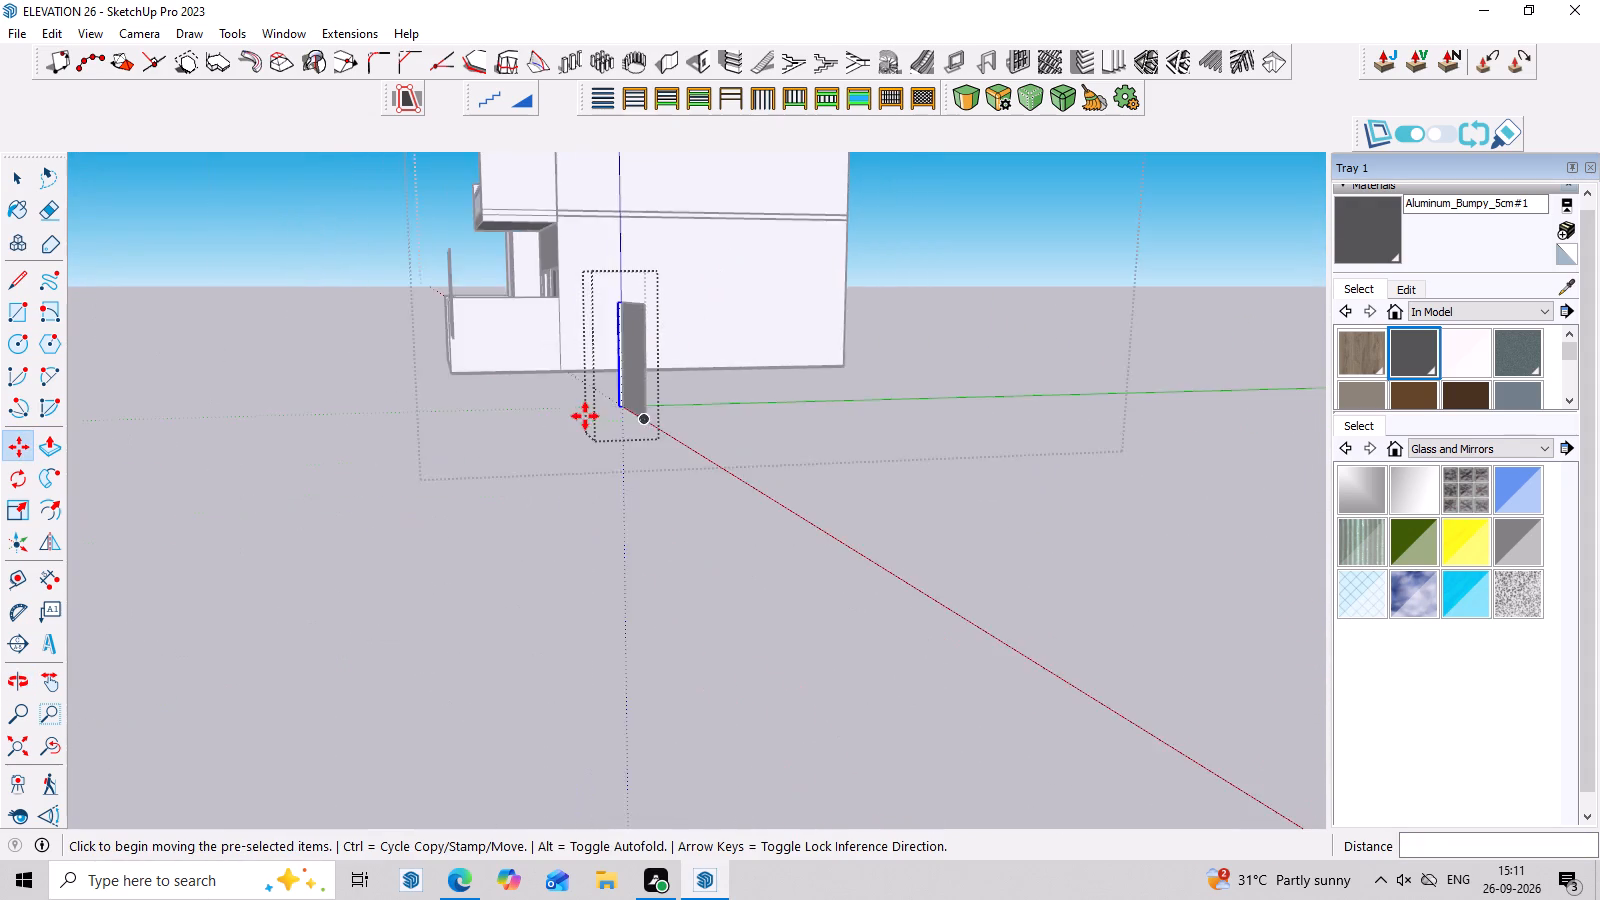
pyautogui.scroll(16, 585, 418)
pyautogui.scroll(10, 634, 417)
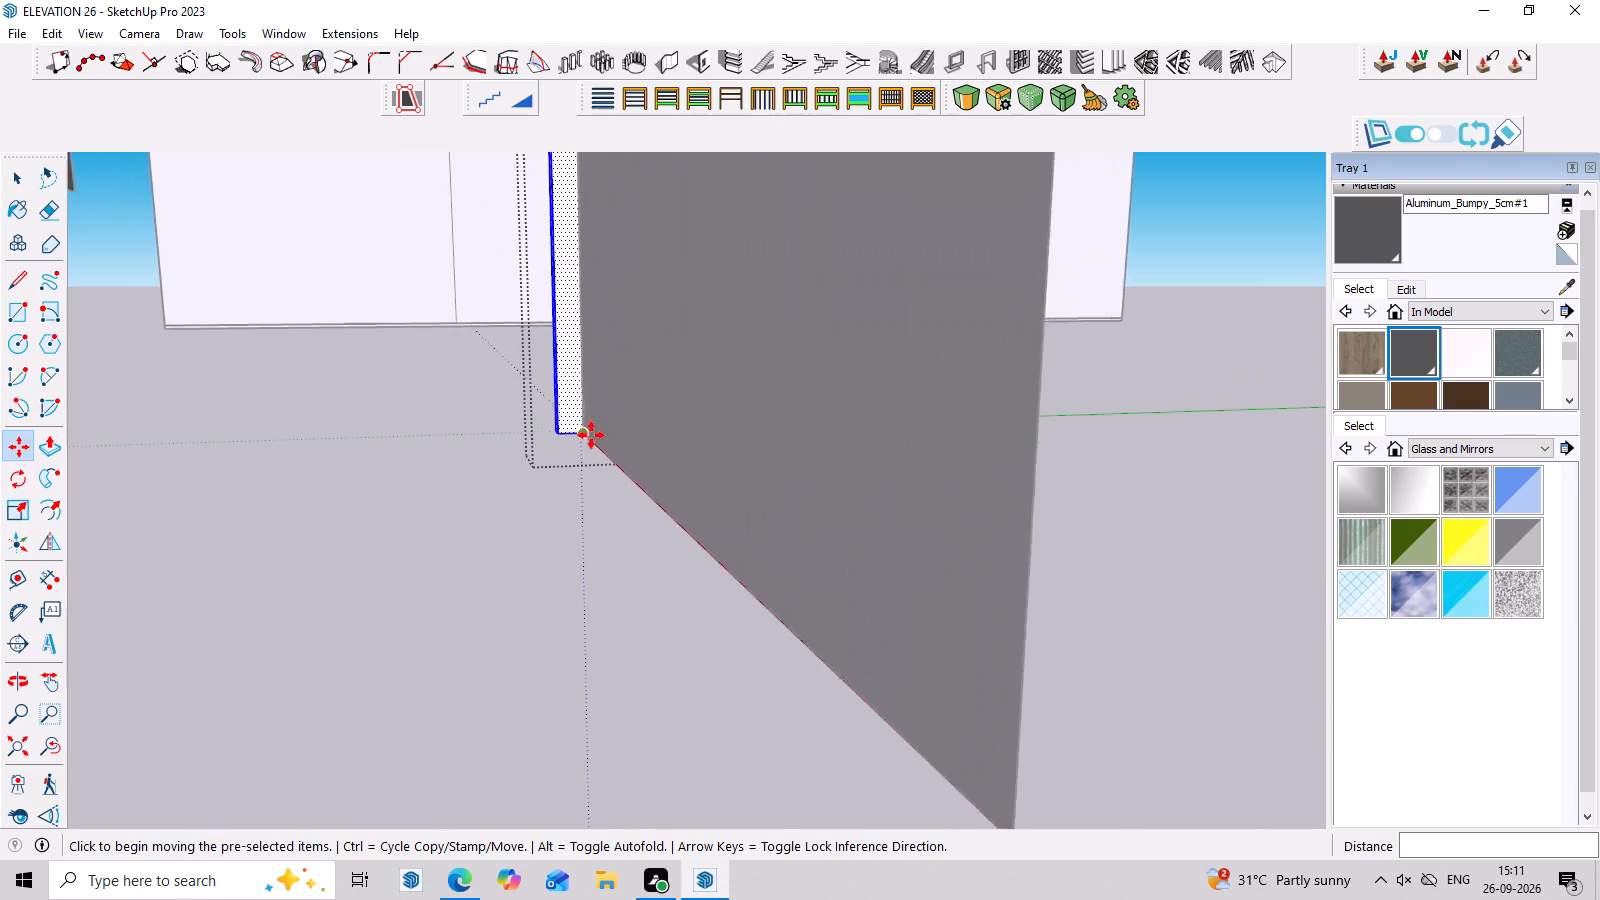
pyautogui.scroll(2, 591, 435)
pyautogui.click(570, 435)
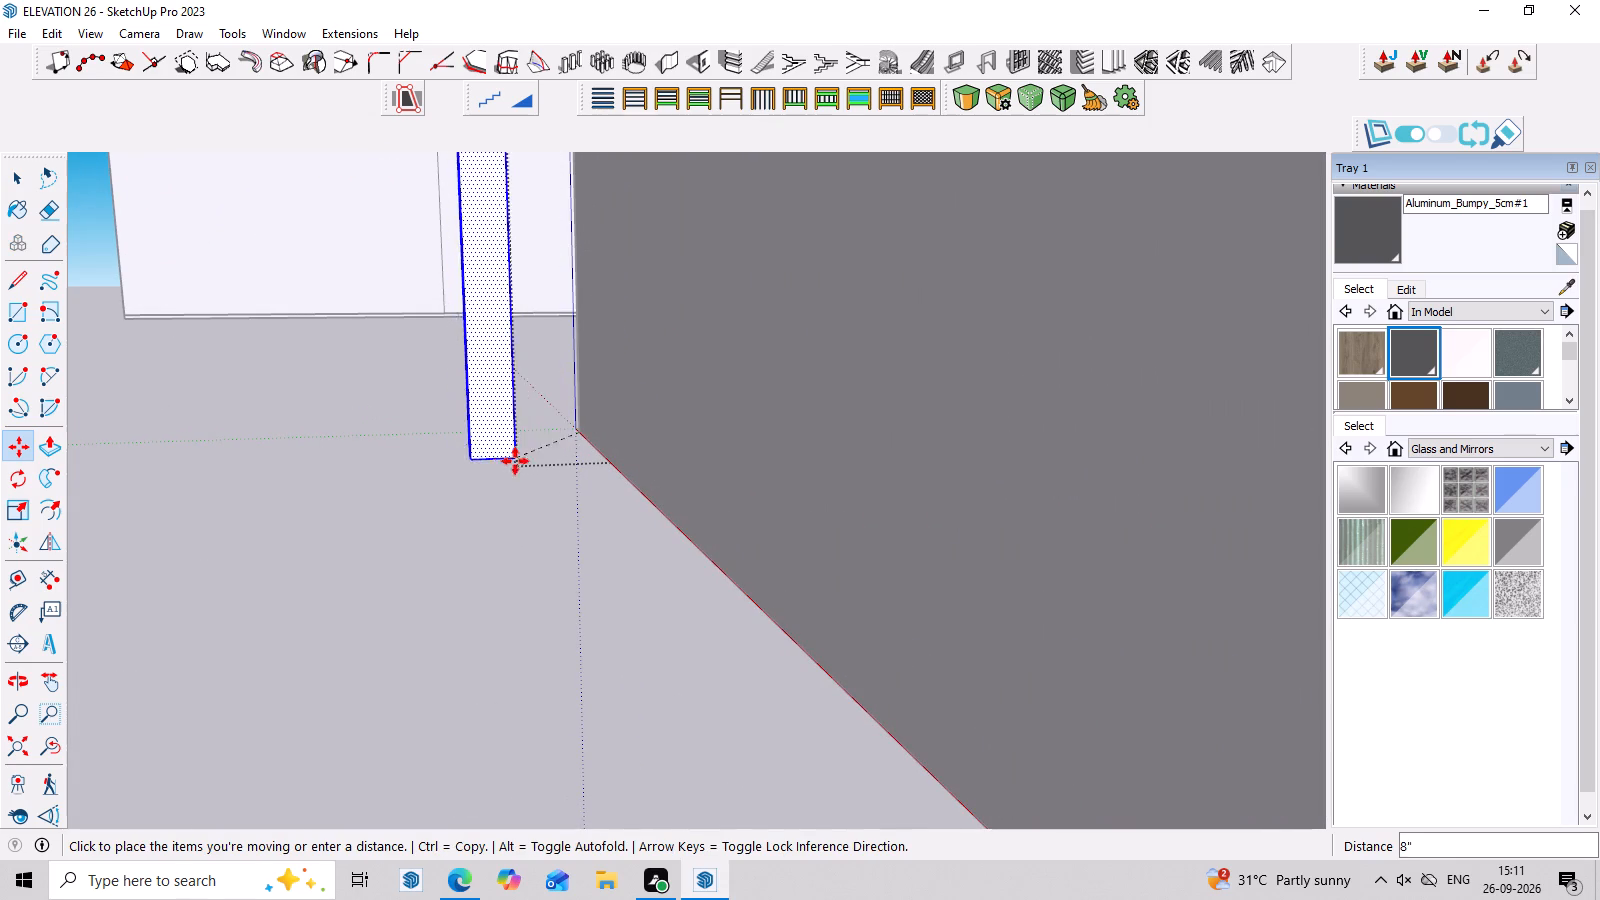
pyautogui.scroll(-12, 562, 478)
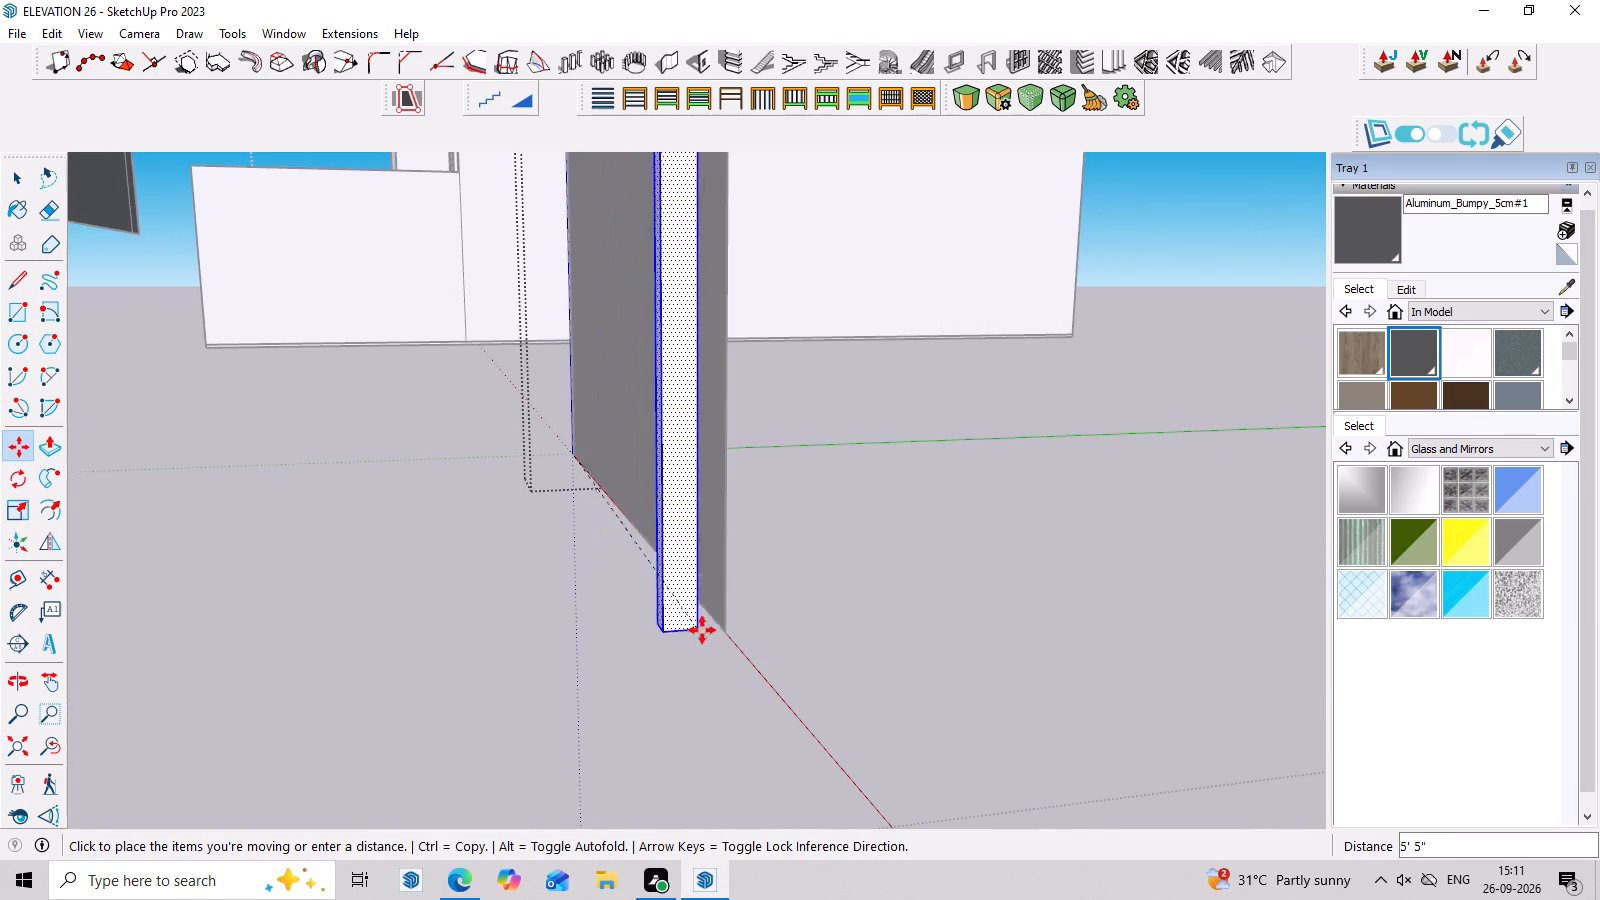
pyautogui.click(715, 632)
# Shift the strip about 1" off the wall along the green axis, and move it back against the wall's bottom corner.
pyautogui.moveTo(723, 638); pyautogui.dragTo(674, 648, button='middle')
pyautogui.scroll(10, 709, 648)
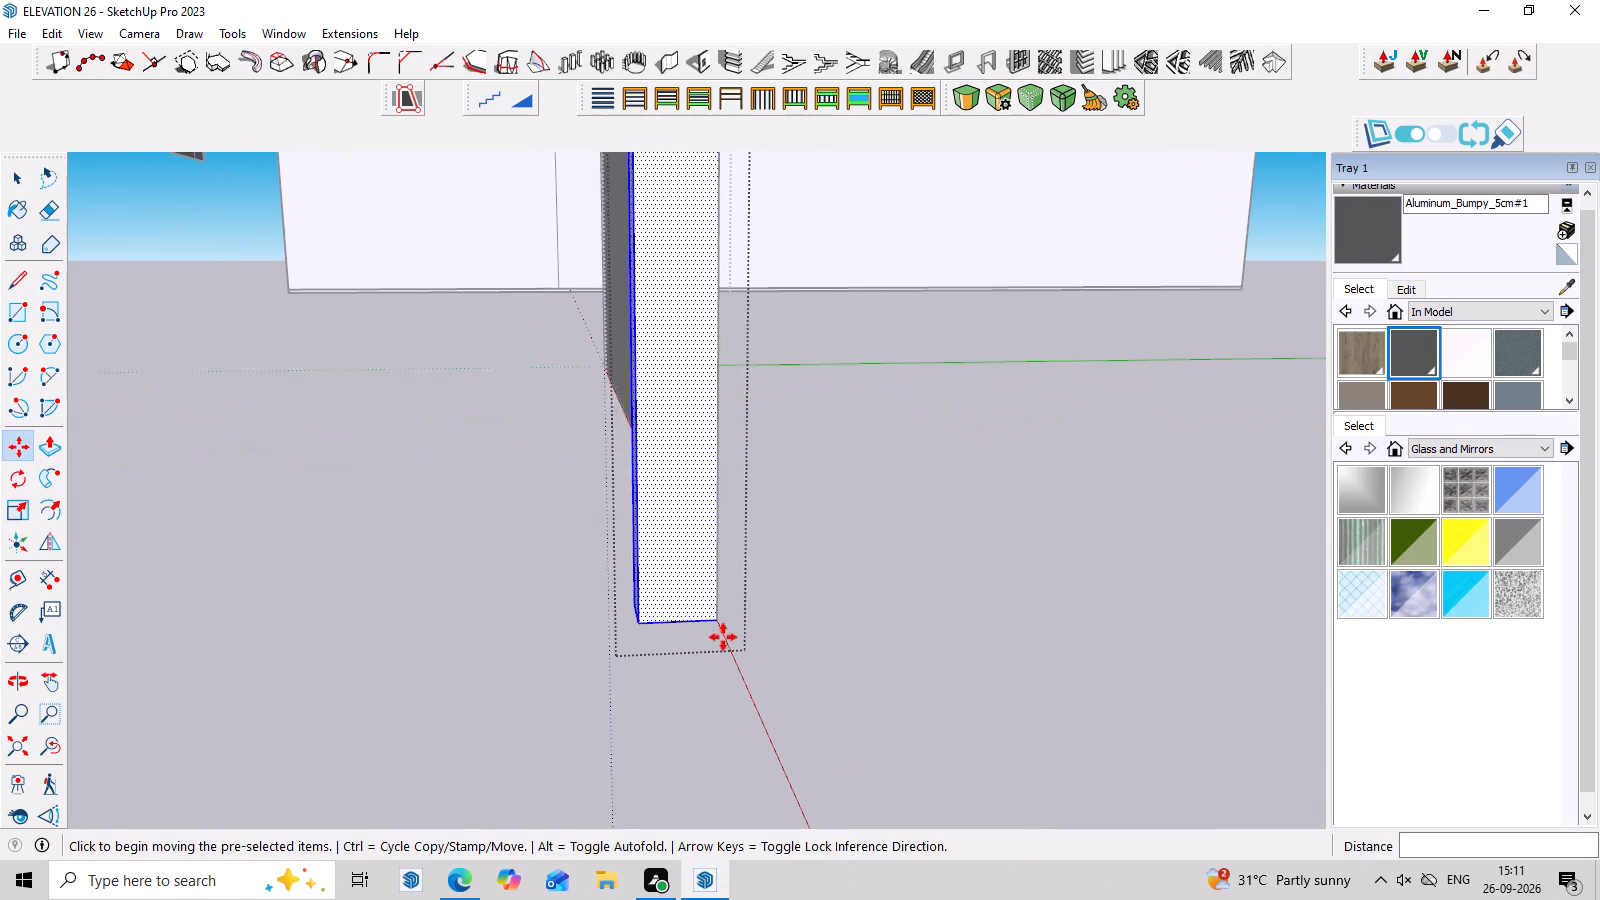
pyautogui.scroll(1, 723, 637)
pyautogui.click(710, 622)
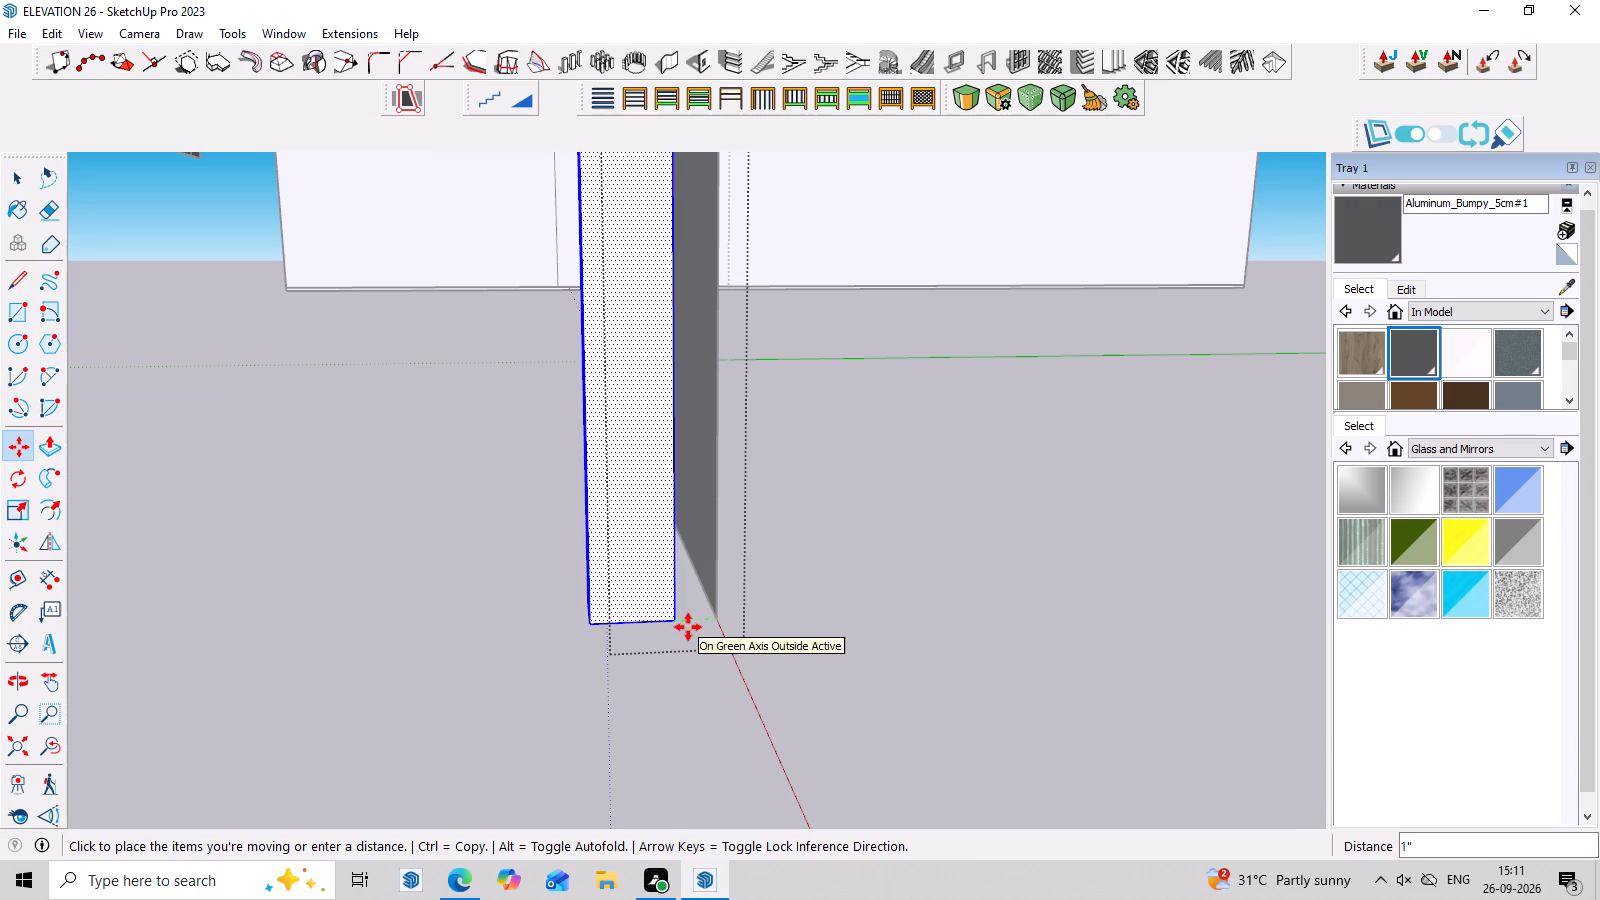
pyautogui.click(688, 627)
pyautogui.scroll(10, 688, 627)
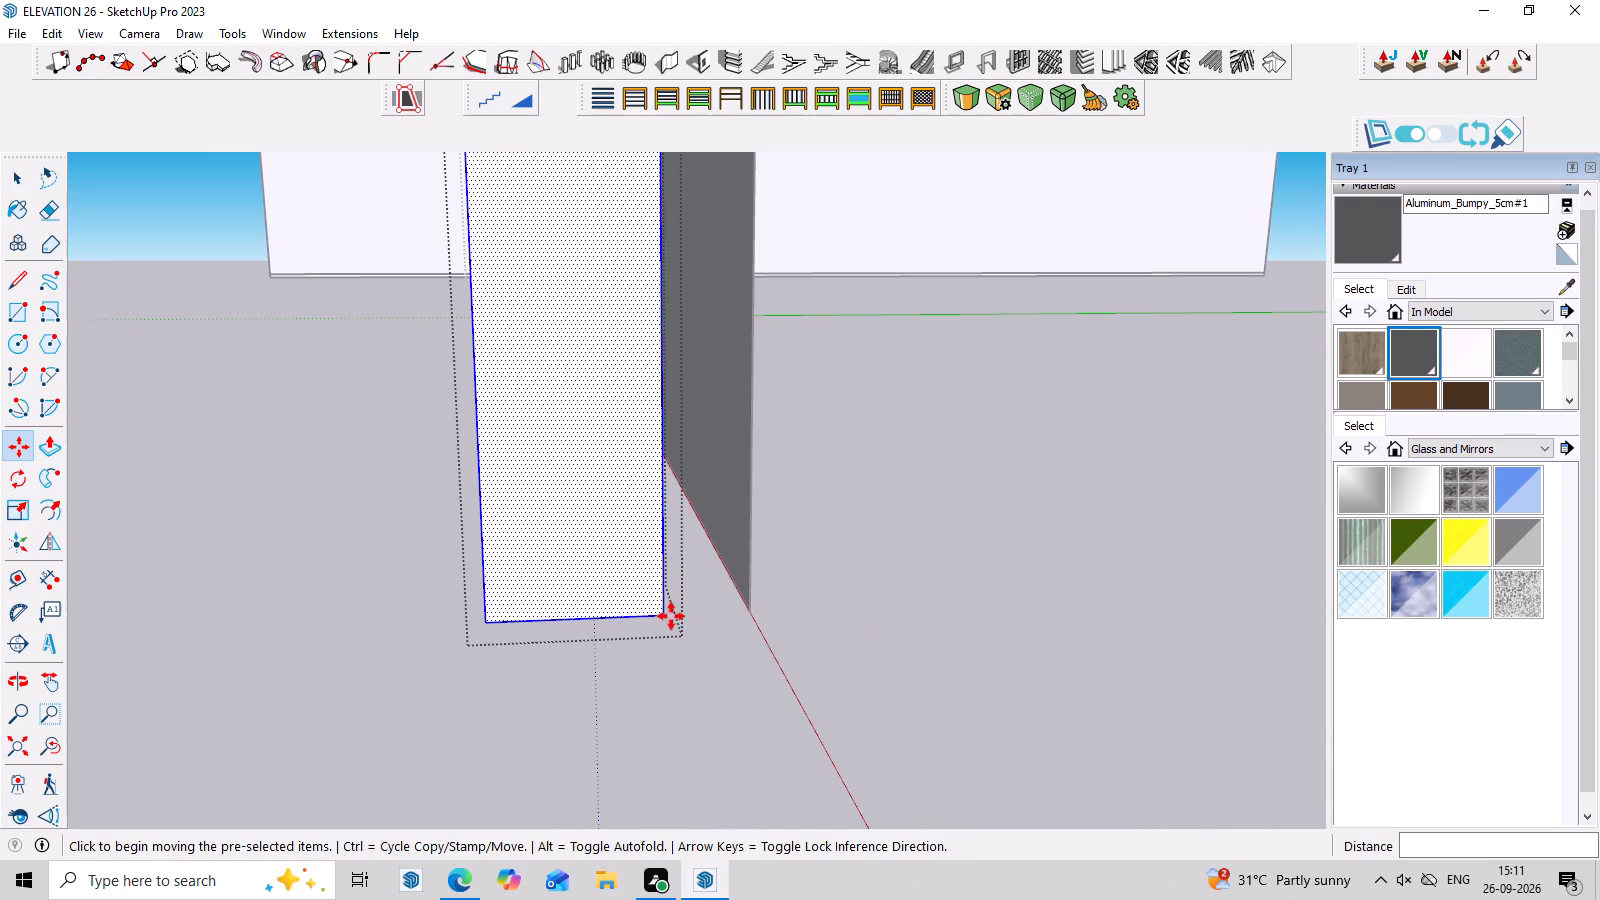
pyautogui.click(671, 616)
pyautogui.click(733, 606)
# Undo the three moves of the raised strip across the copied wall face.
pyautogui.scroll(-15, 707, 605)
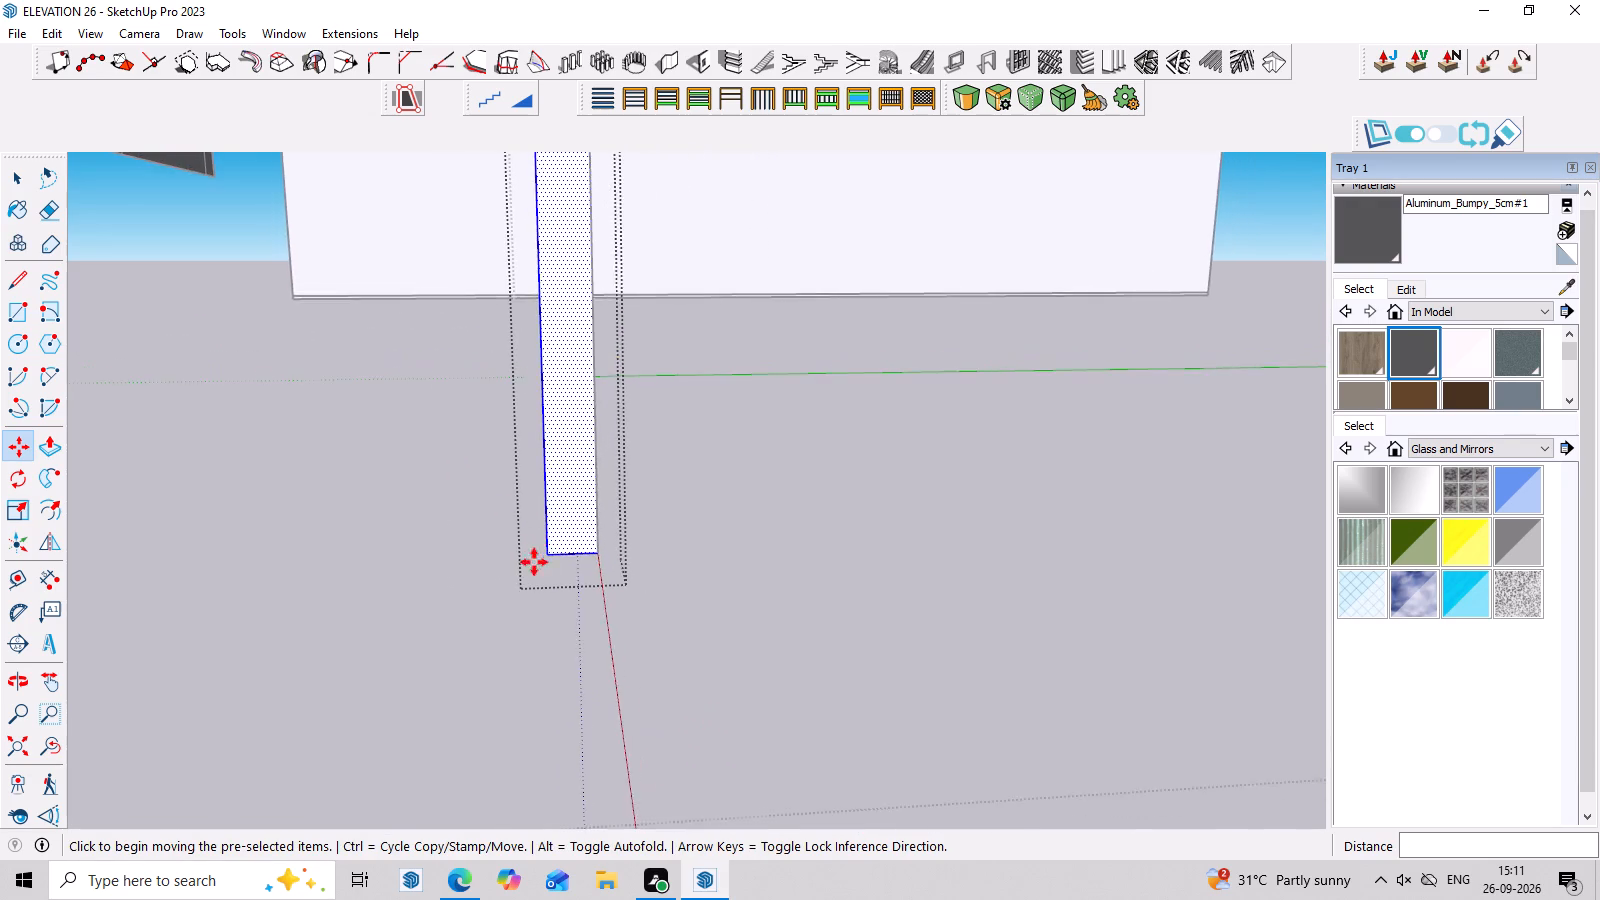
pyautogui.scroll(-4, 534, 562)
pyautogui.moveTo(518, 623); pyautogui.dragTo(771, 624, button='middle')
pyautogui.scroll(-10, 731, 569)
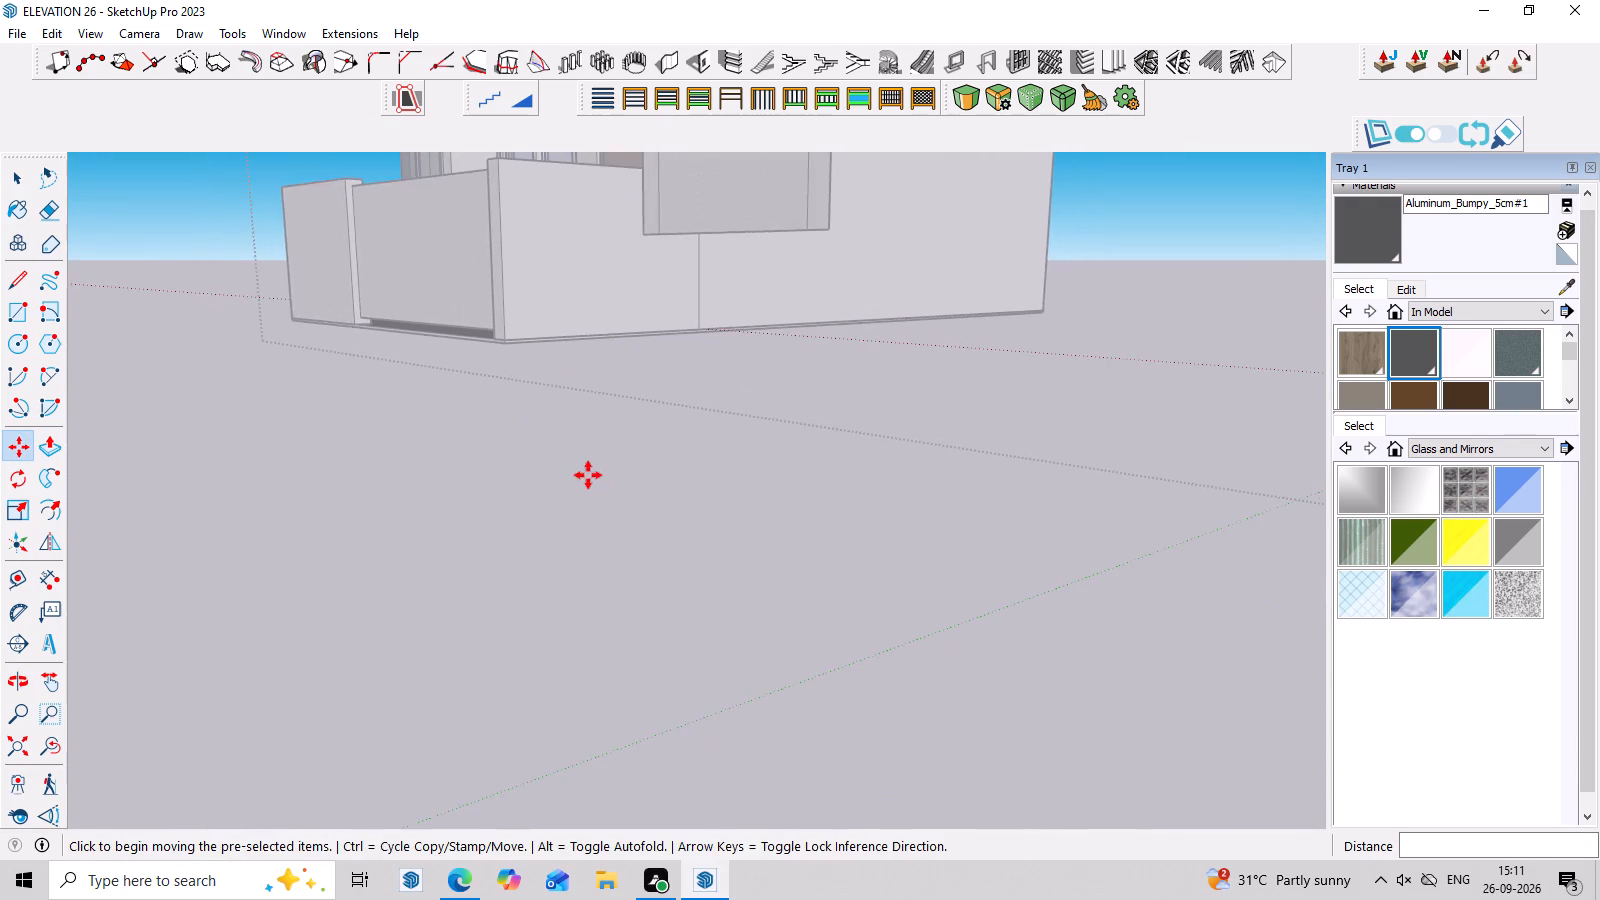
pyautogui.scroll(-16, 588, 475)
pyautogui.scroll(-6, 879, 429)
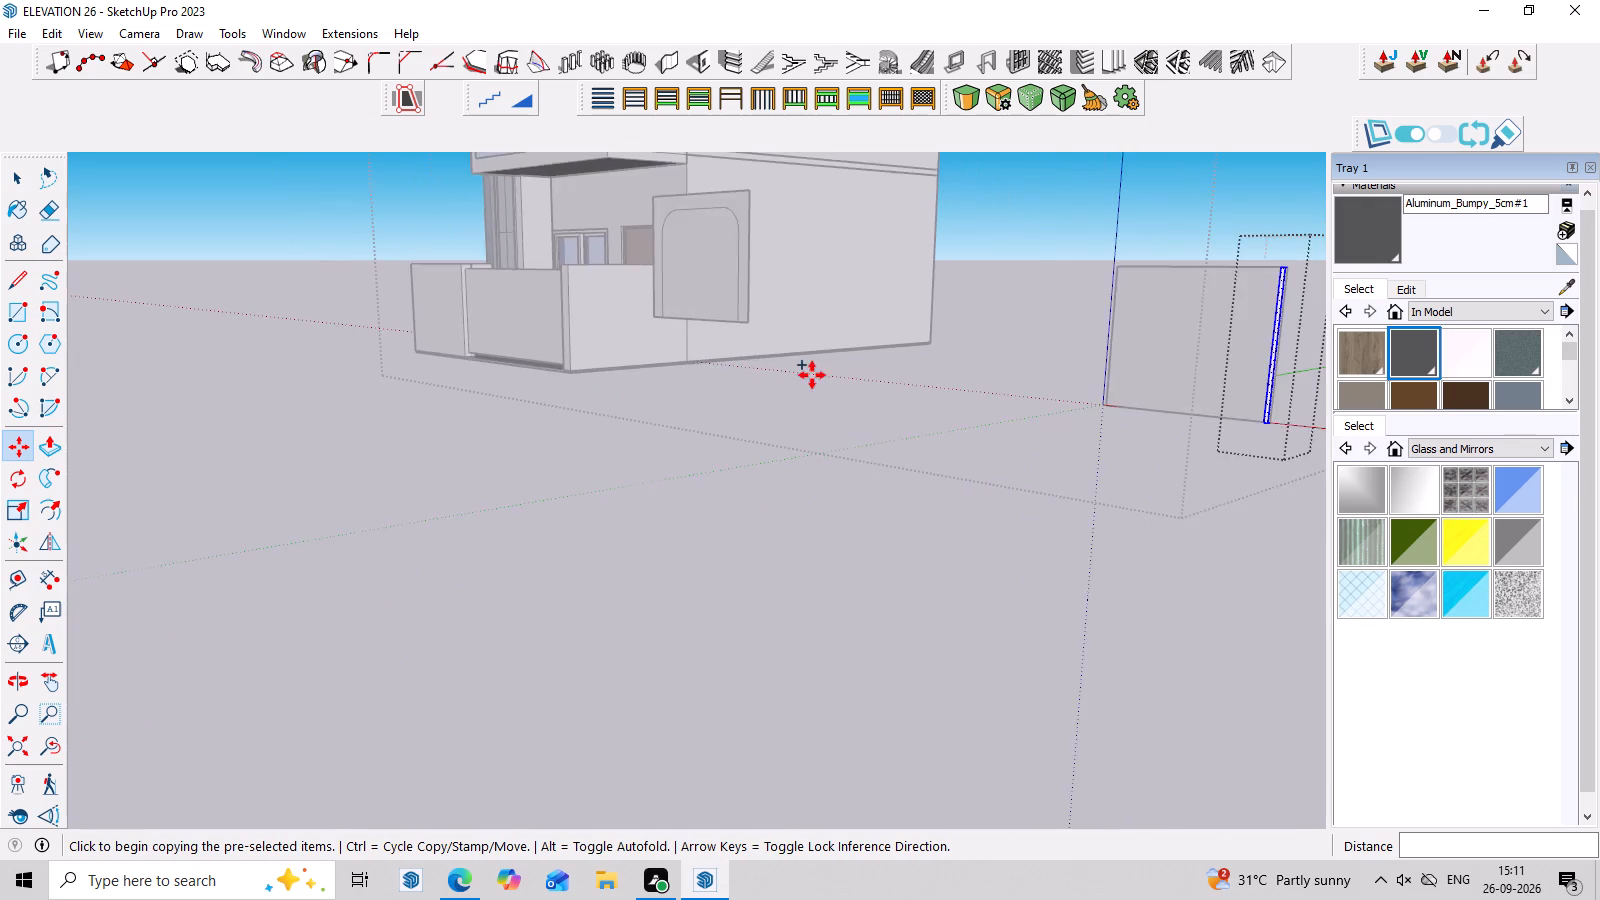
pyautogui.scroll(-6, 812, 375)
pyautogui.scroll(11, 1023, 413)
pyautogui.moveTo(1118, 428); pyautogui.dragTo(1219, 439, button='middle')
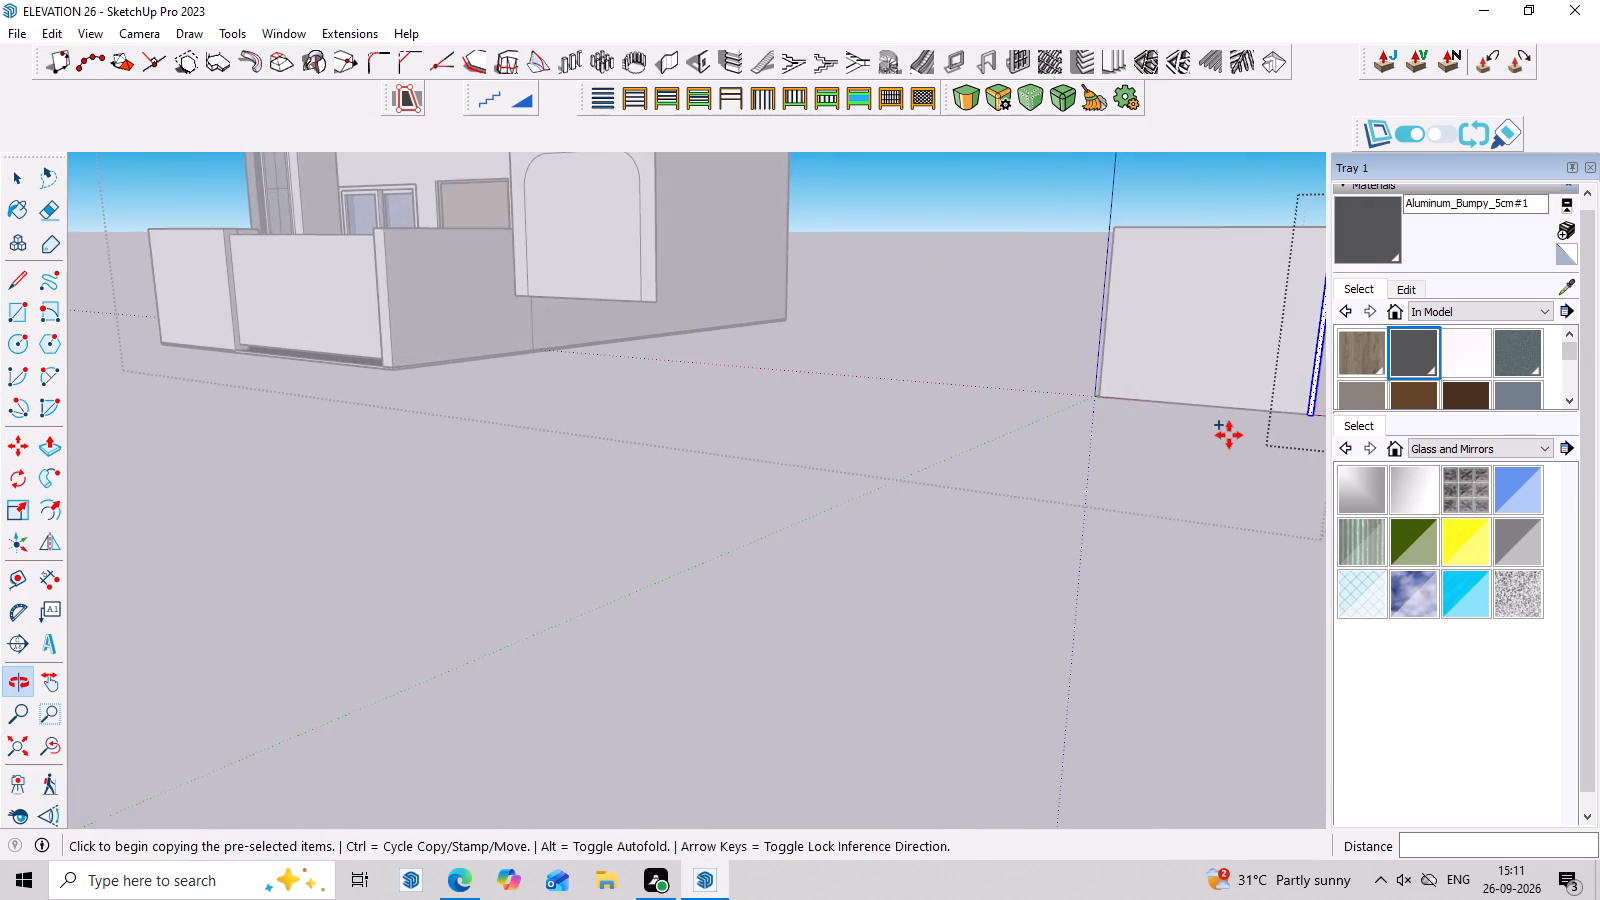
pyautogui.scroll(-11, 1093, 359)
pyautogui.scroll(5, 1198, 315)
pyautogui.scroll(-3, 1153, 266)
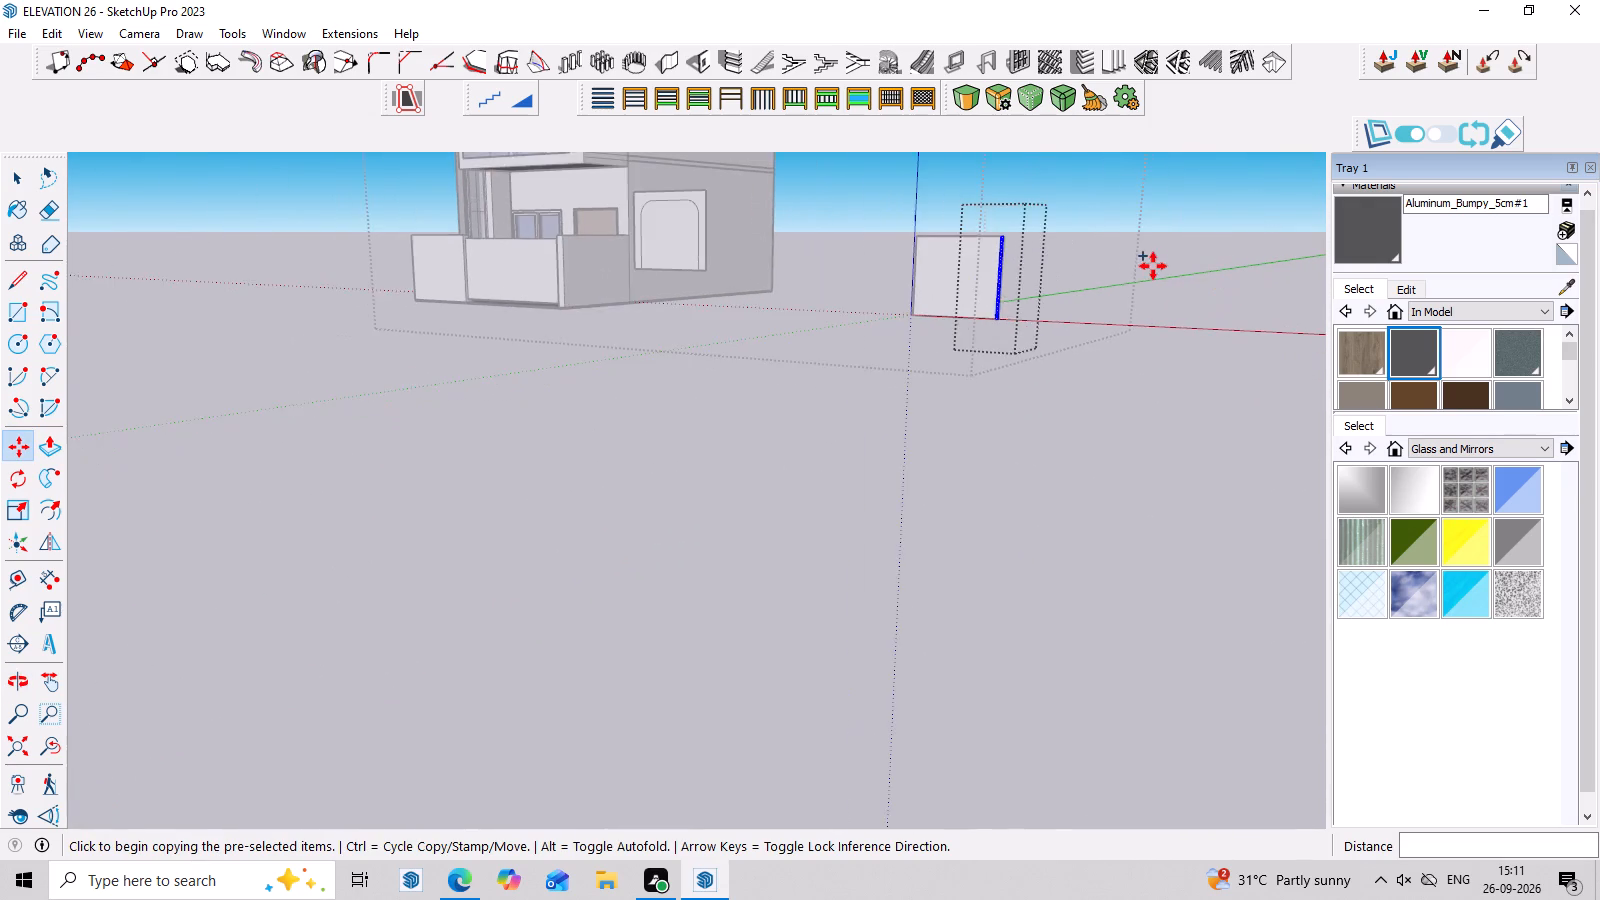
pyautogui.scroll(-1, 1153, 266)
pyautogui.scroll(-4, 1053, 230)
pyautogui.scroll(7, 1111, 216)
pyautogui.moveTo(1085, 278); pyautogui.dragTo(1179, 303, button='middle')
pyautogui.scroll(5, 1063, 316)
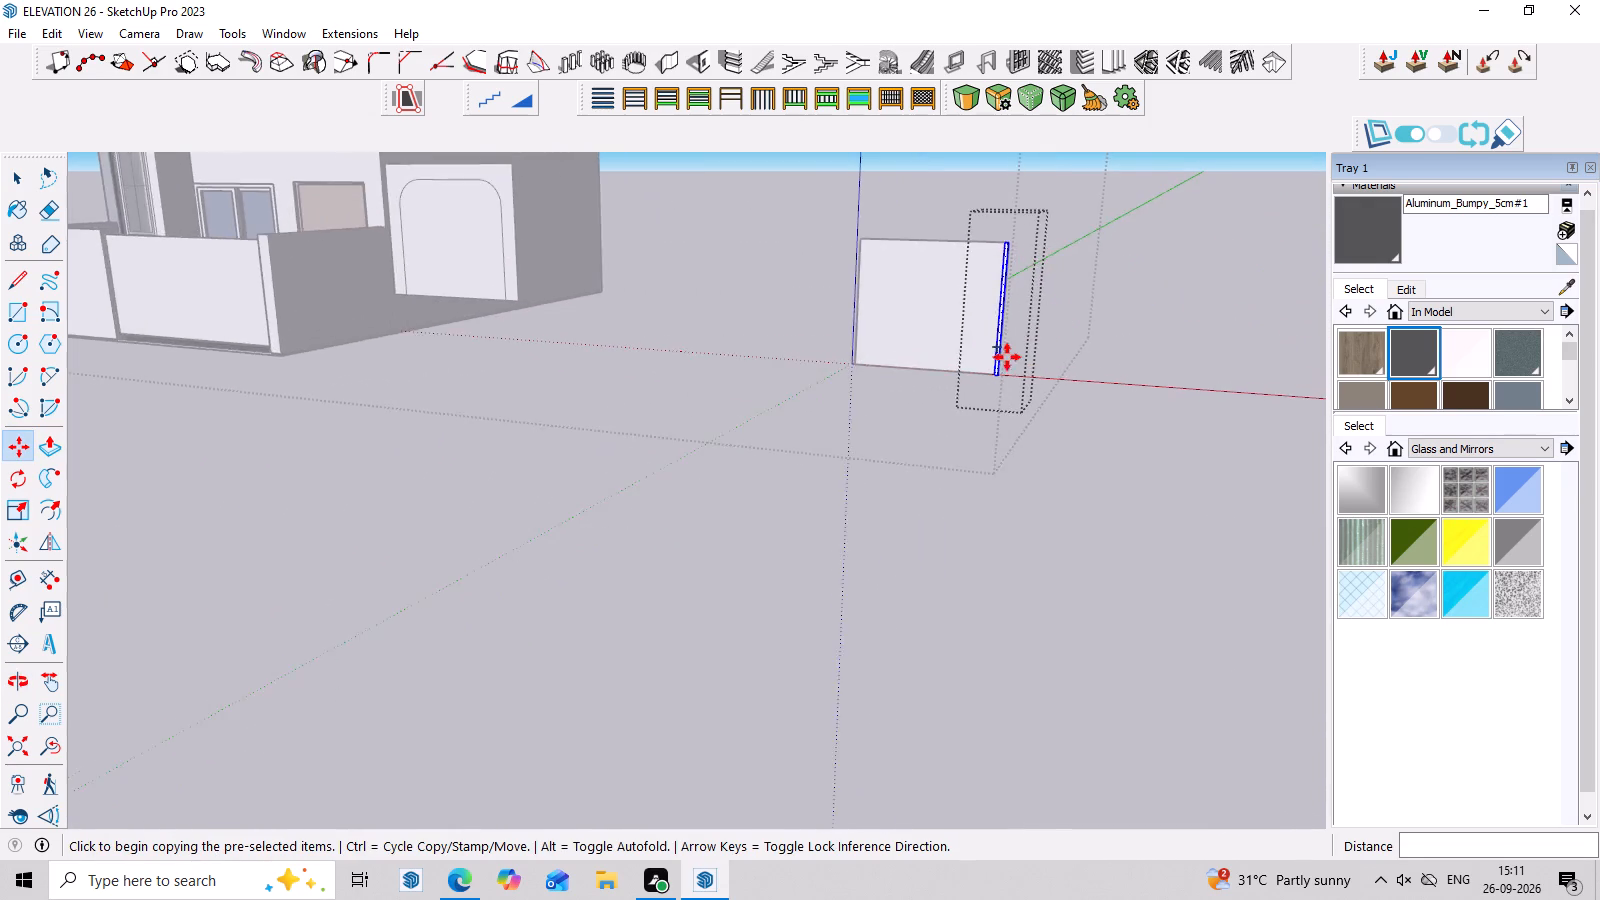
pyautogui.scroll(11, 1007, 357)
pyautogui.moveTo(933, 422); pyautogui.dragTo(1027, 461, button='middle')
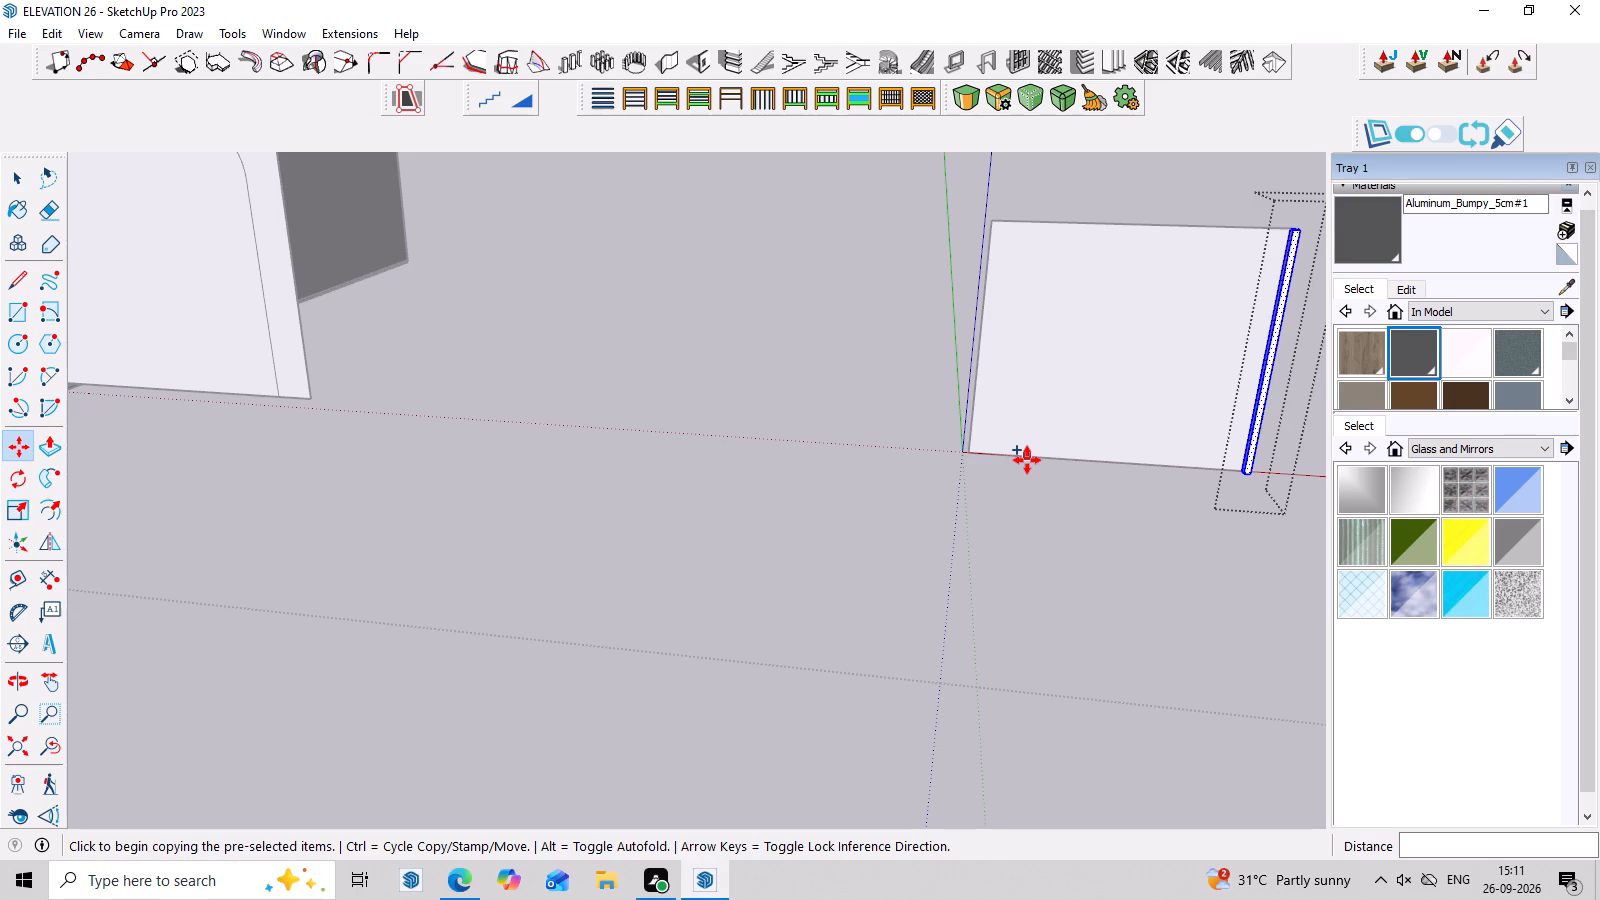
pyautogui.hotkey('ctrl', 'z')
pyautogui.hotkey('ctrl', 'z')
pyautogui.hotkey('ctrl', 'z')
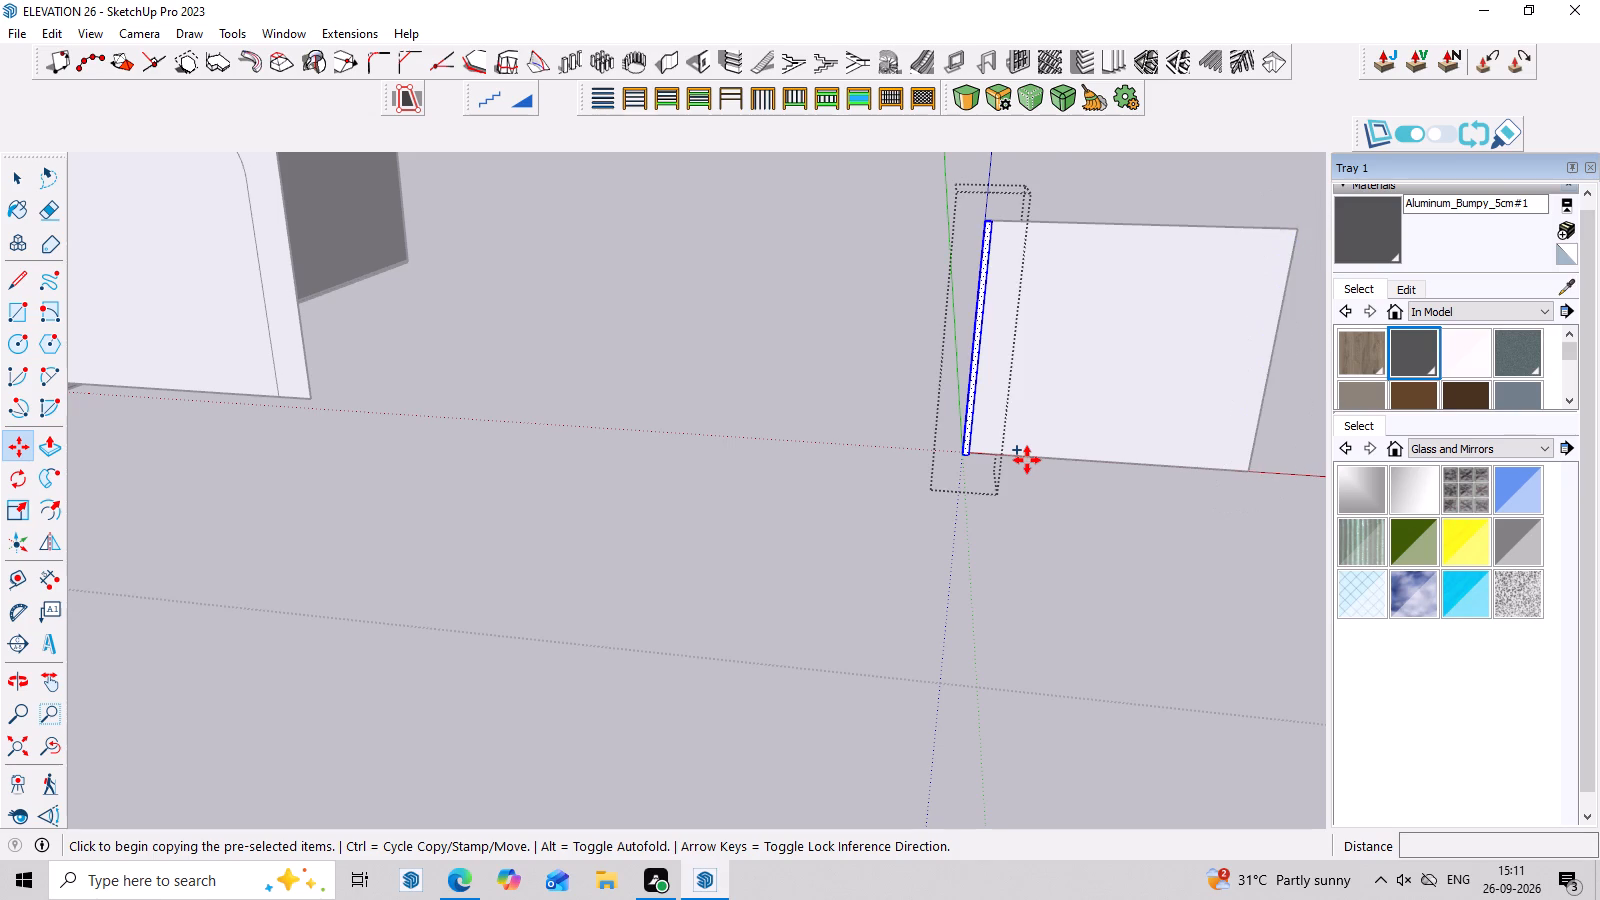
# Copy the raised strip from its bottom inner corner along the red axis to the opposite vertical edge of the copied wall face.
pyautogui.scroll(3, 1027, 460)
pyautogui.moveTo(949, 443); pyautogui.dragTo(644, 414, button='middle')
pyautogui.scroll(-3, 644, 414)
pyautogui.scroll(6, 407, 387)
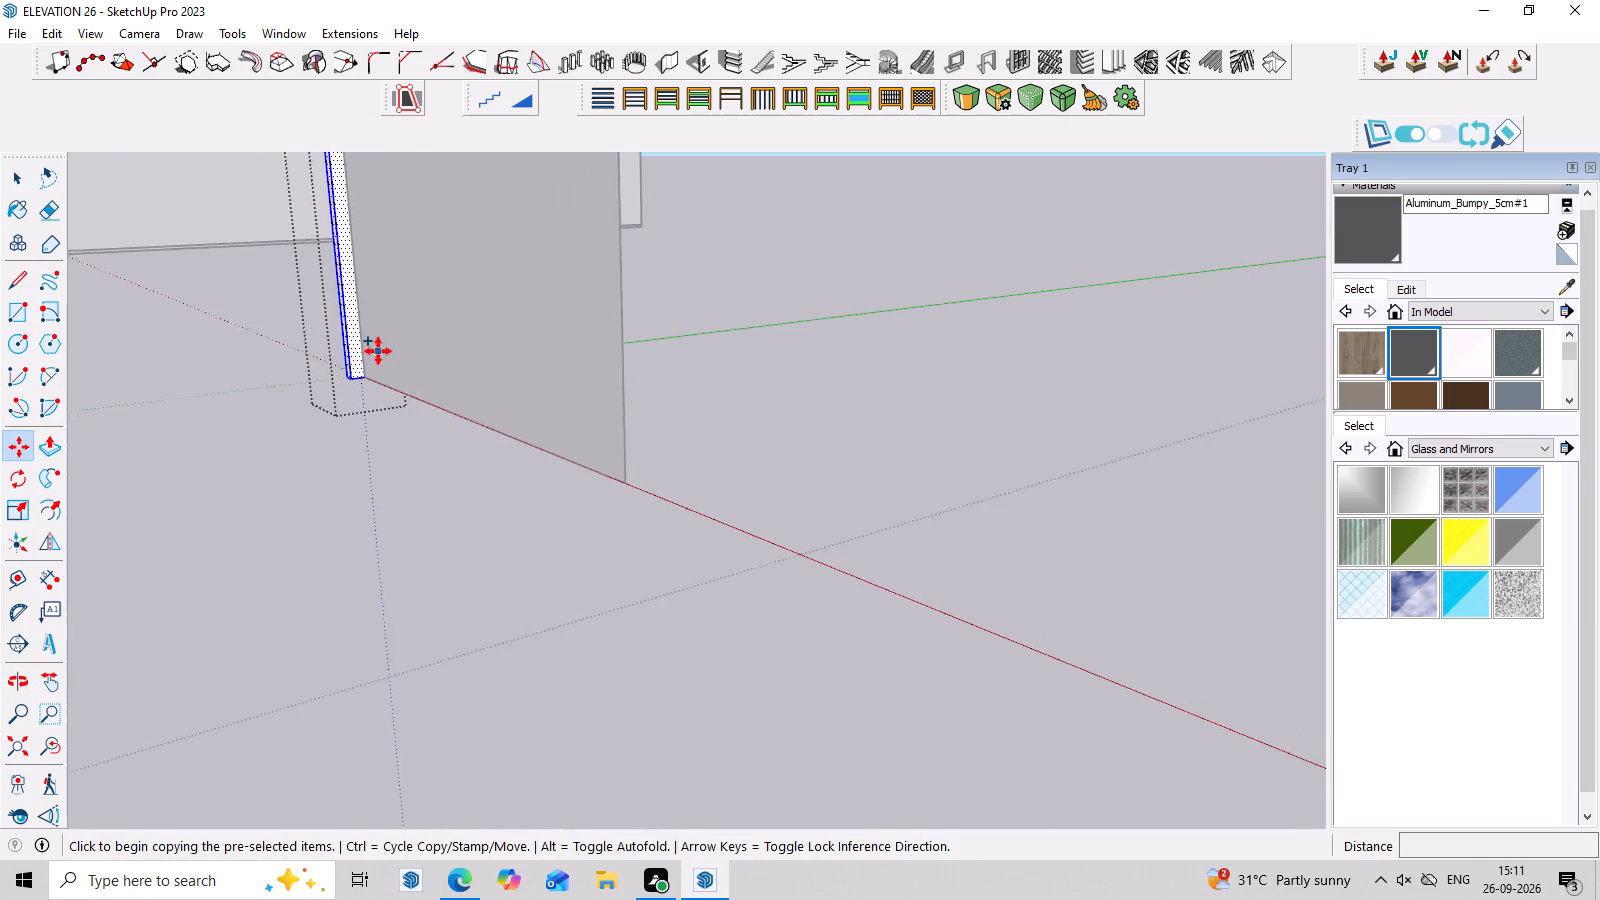
pyautogui.scroll(14, 378, 351)
pyautogui.doubleClick(381, 389)
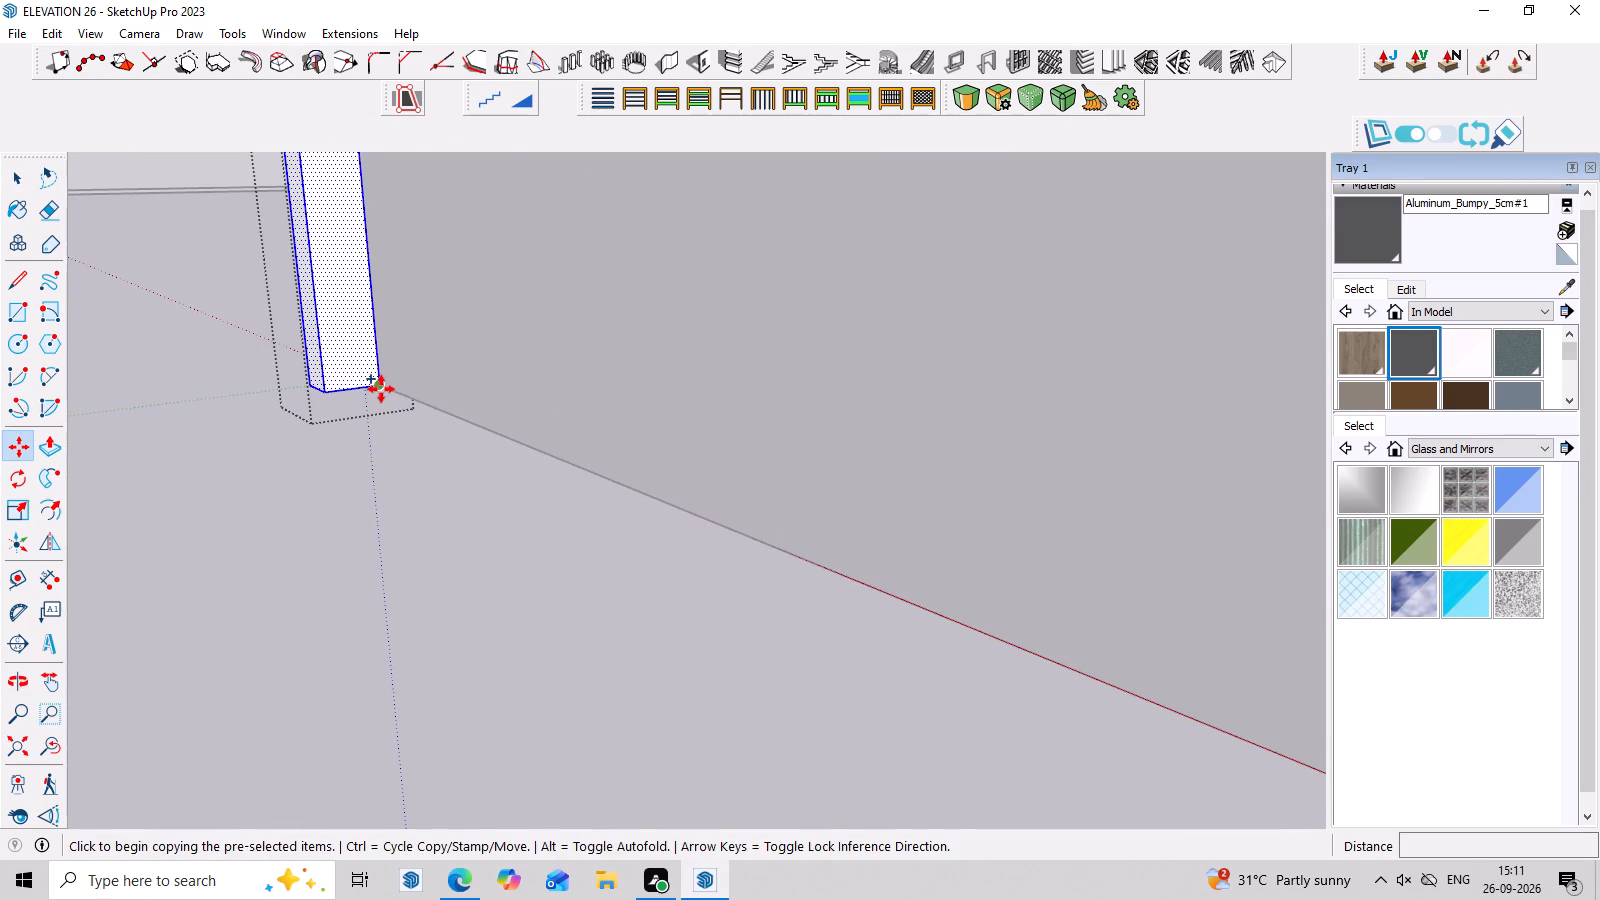
pyautogui.scroll(-11, 532, 489)
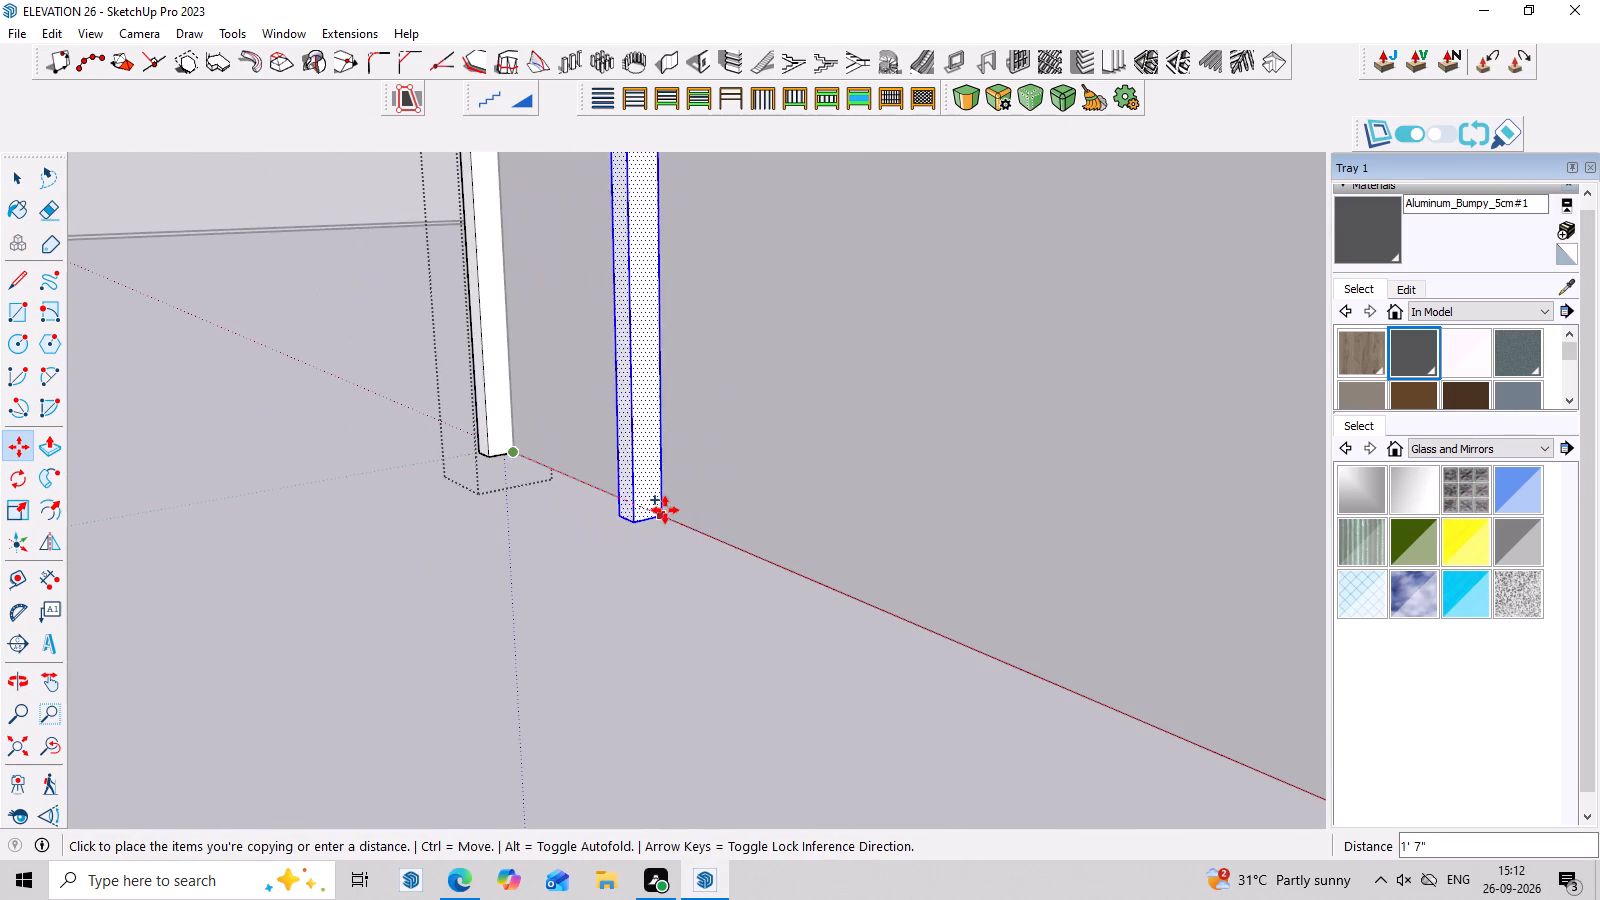
pyautogui.scroll(-9, 665, 510)
pyautogui.scroll(9, 865, 597)
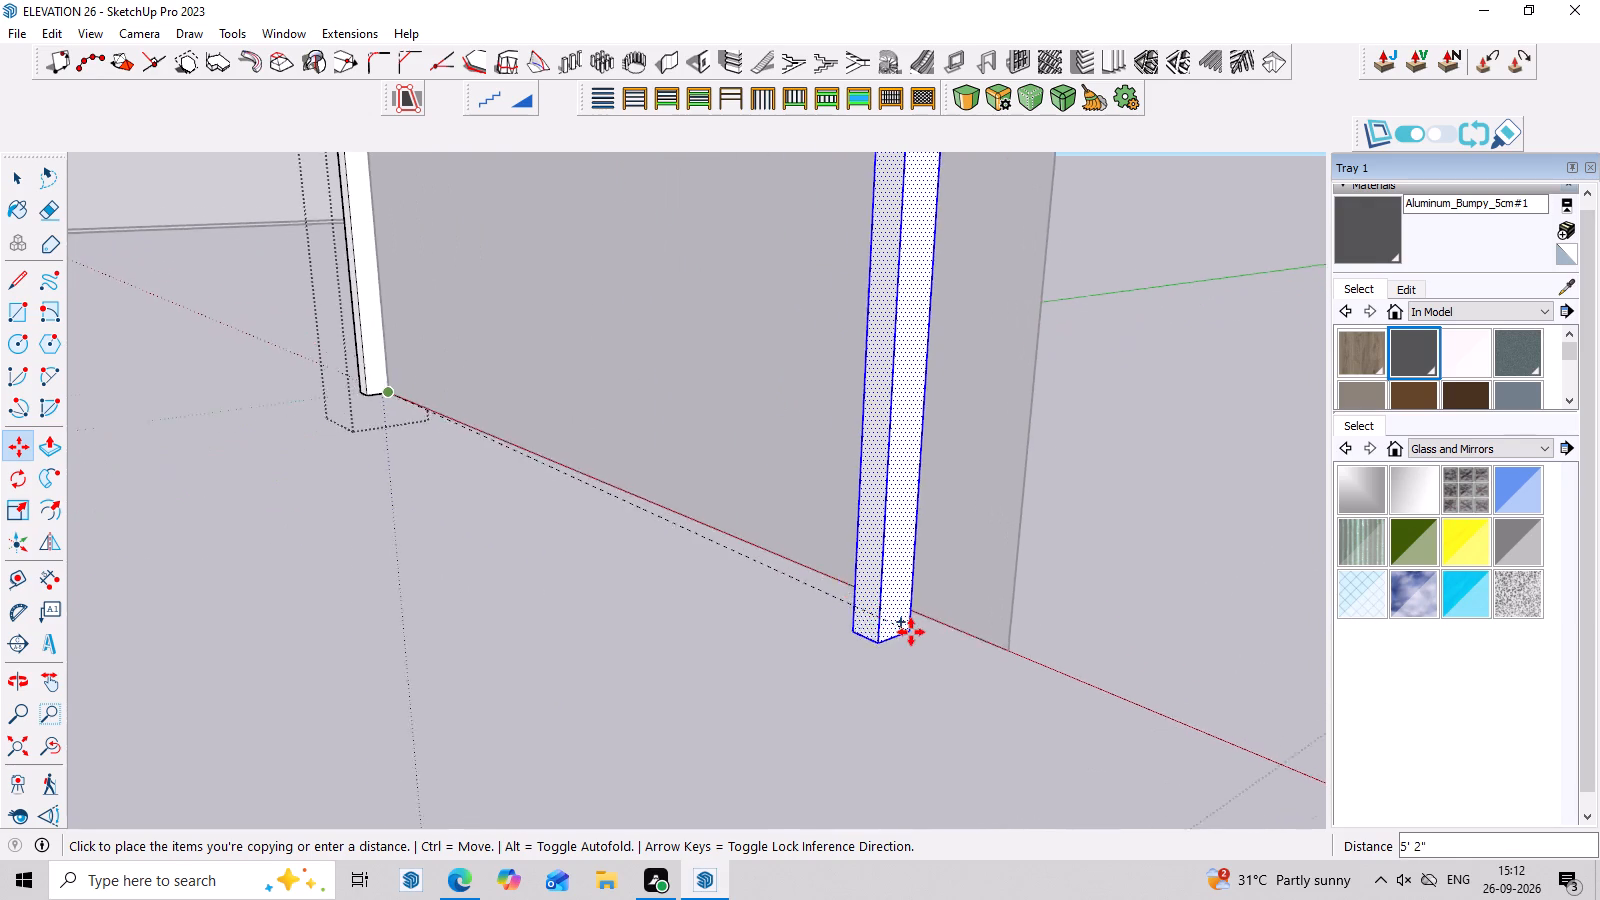
pyautogui.scroll(2, 911, 632)
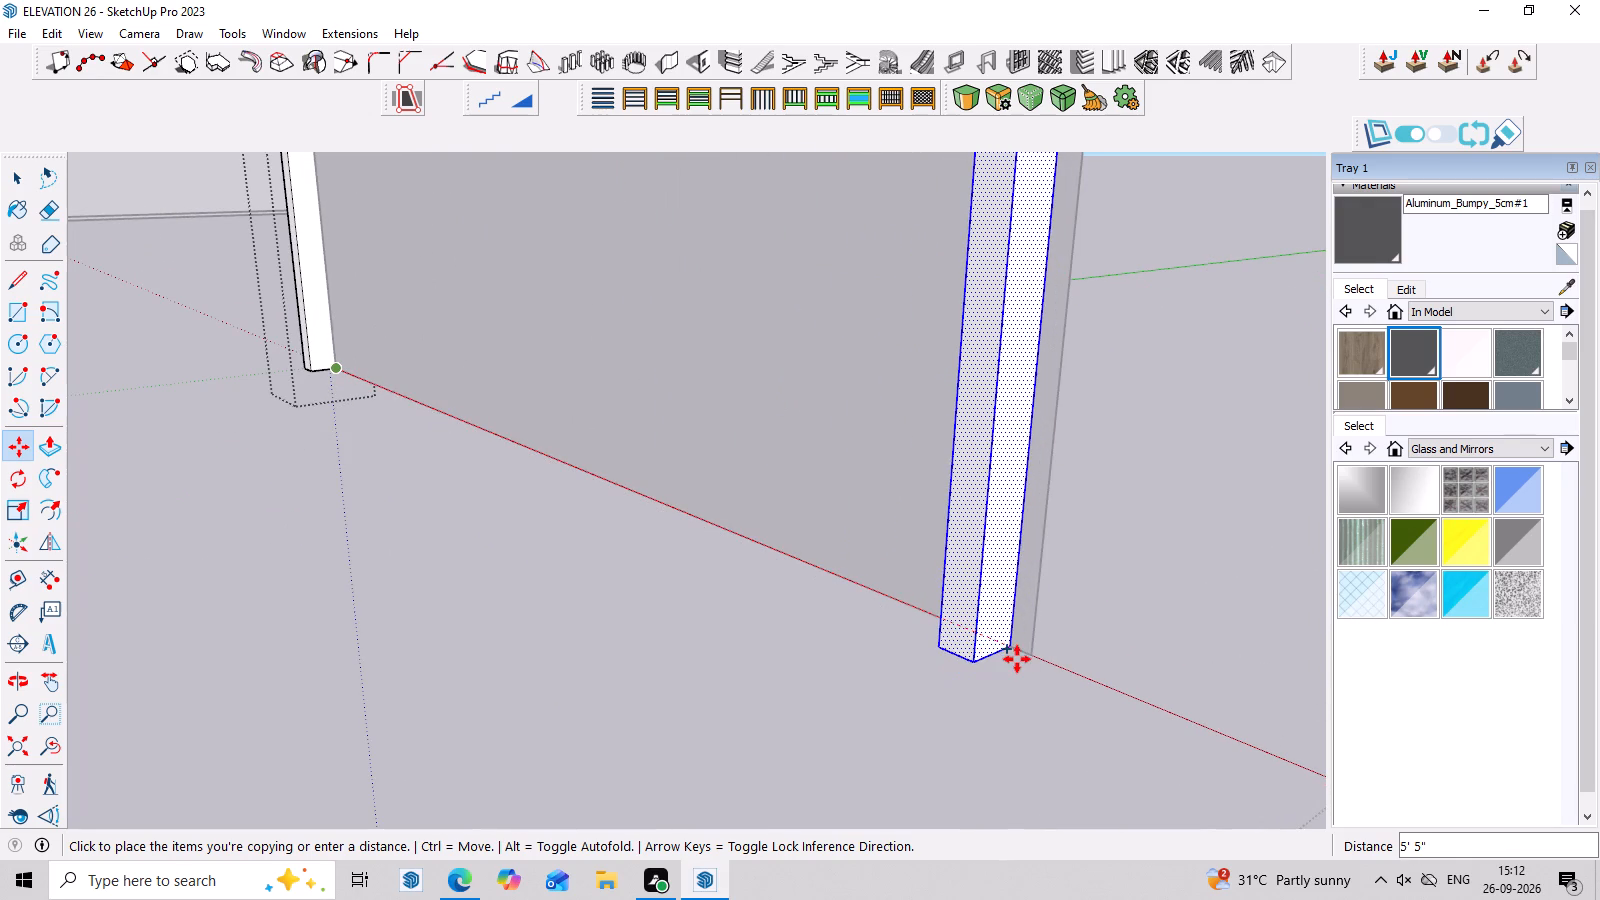
pyautogui.click(1024, 659)
pyautogui.scroll(-7, 754, 621)
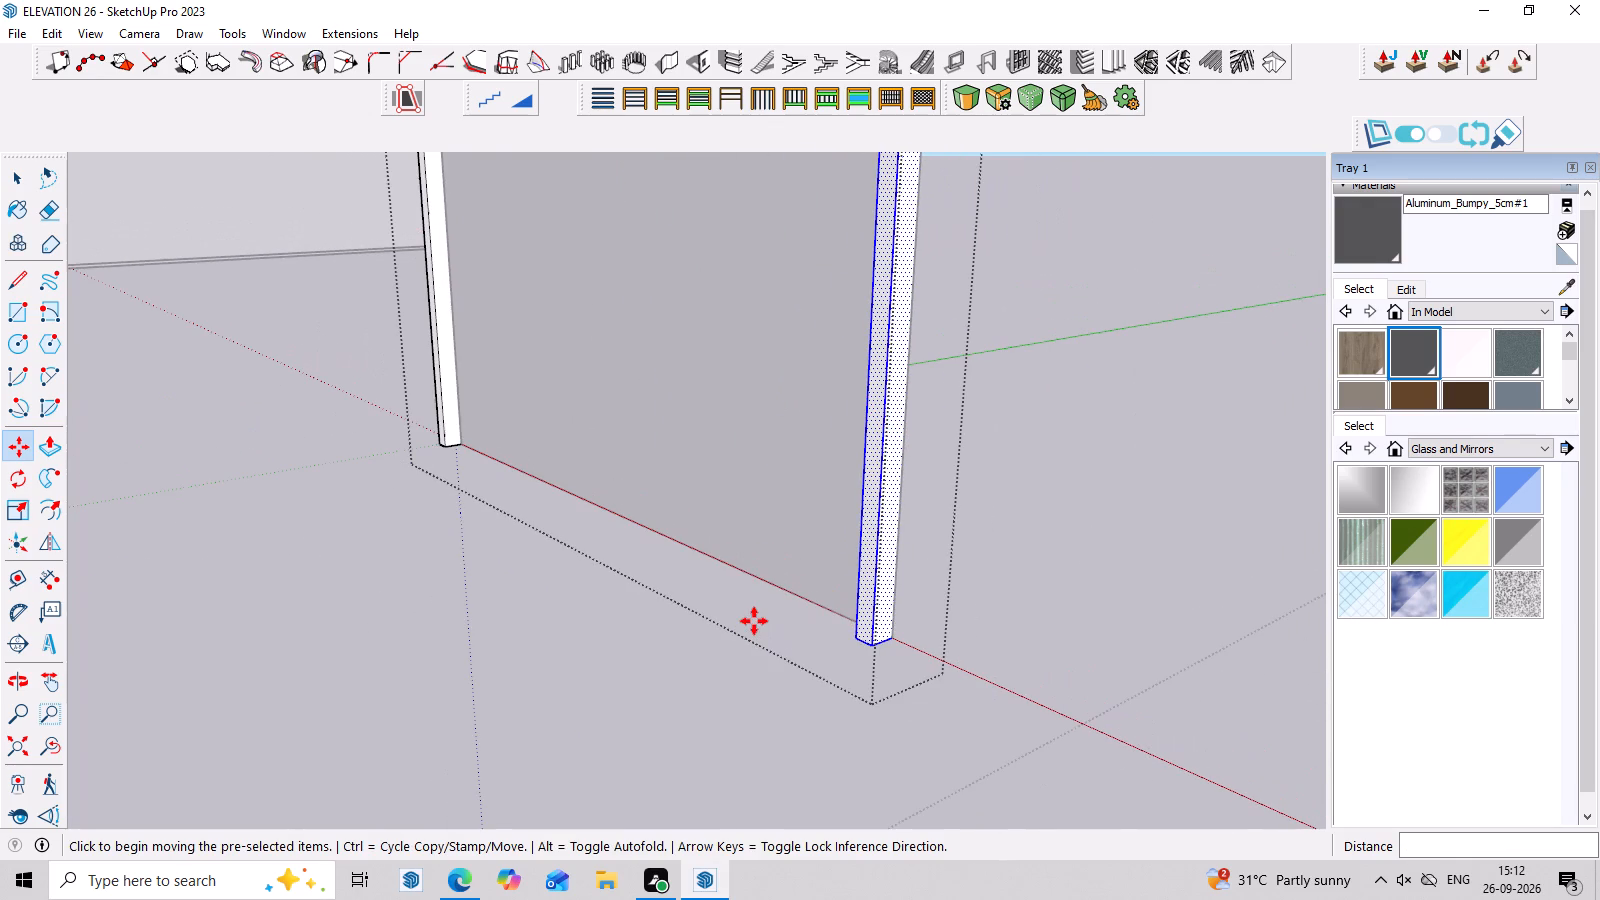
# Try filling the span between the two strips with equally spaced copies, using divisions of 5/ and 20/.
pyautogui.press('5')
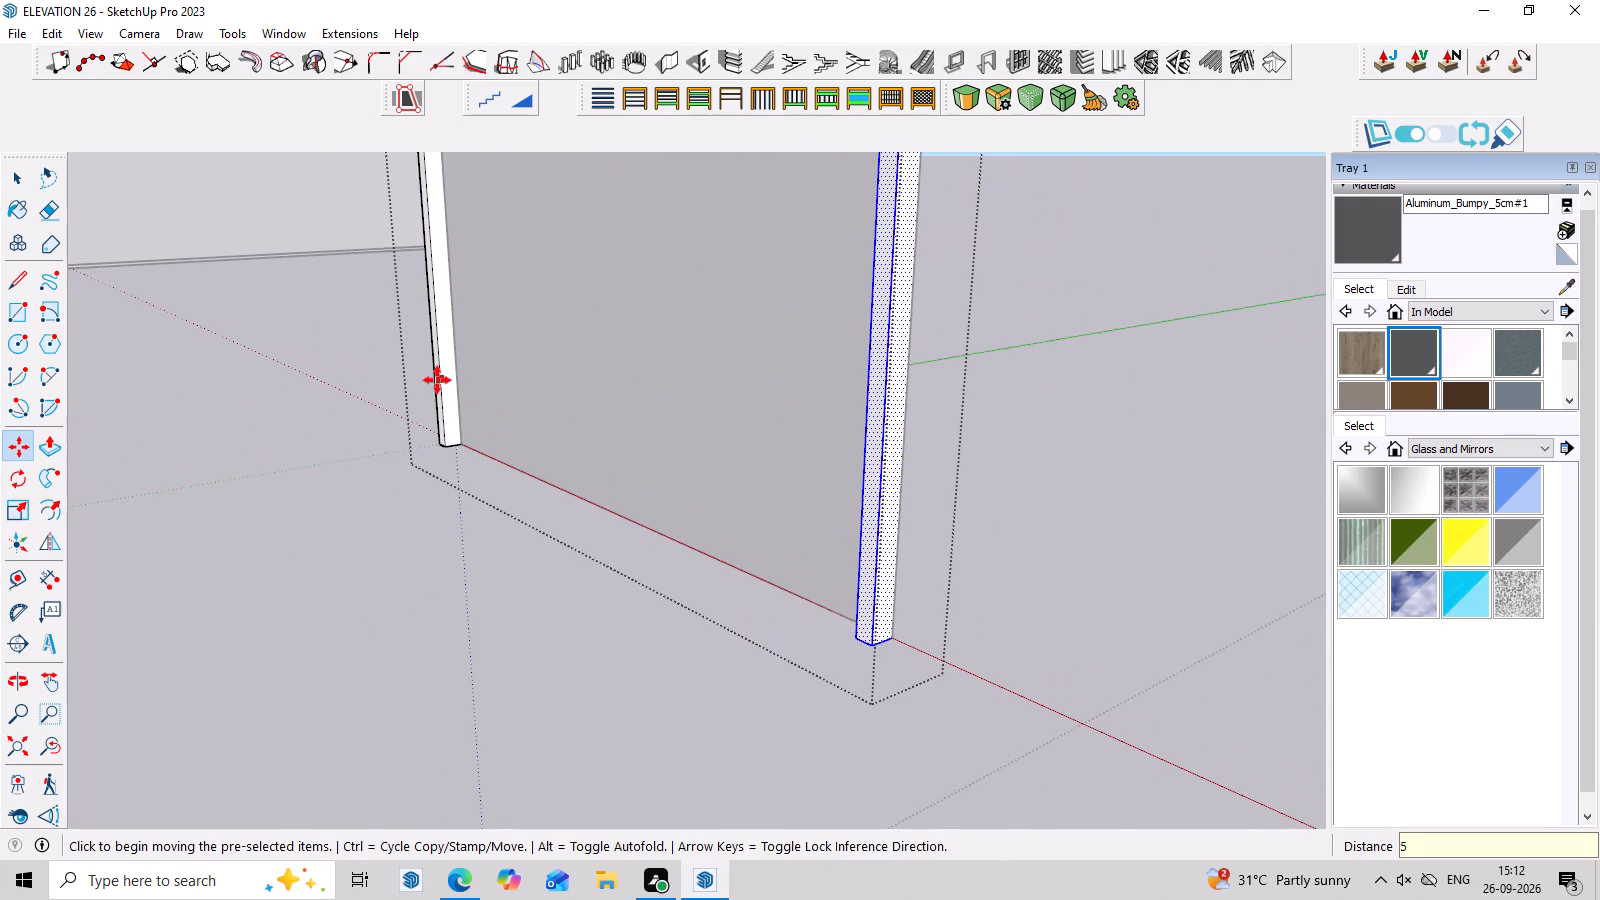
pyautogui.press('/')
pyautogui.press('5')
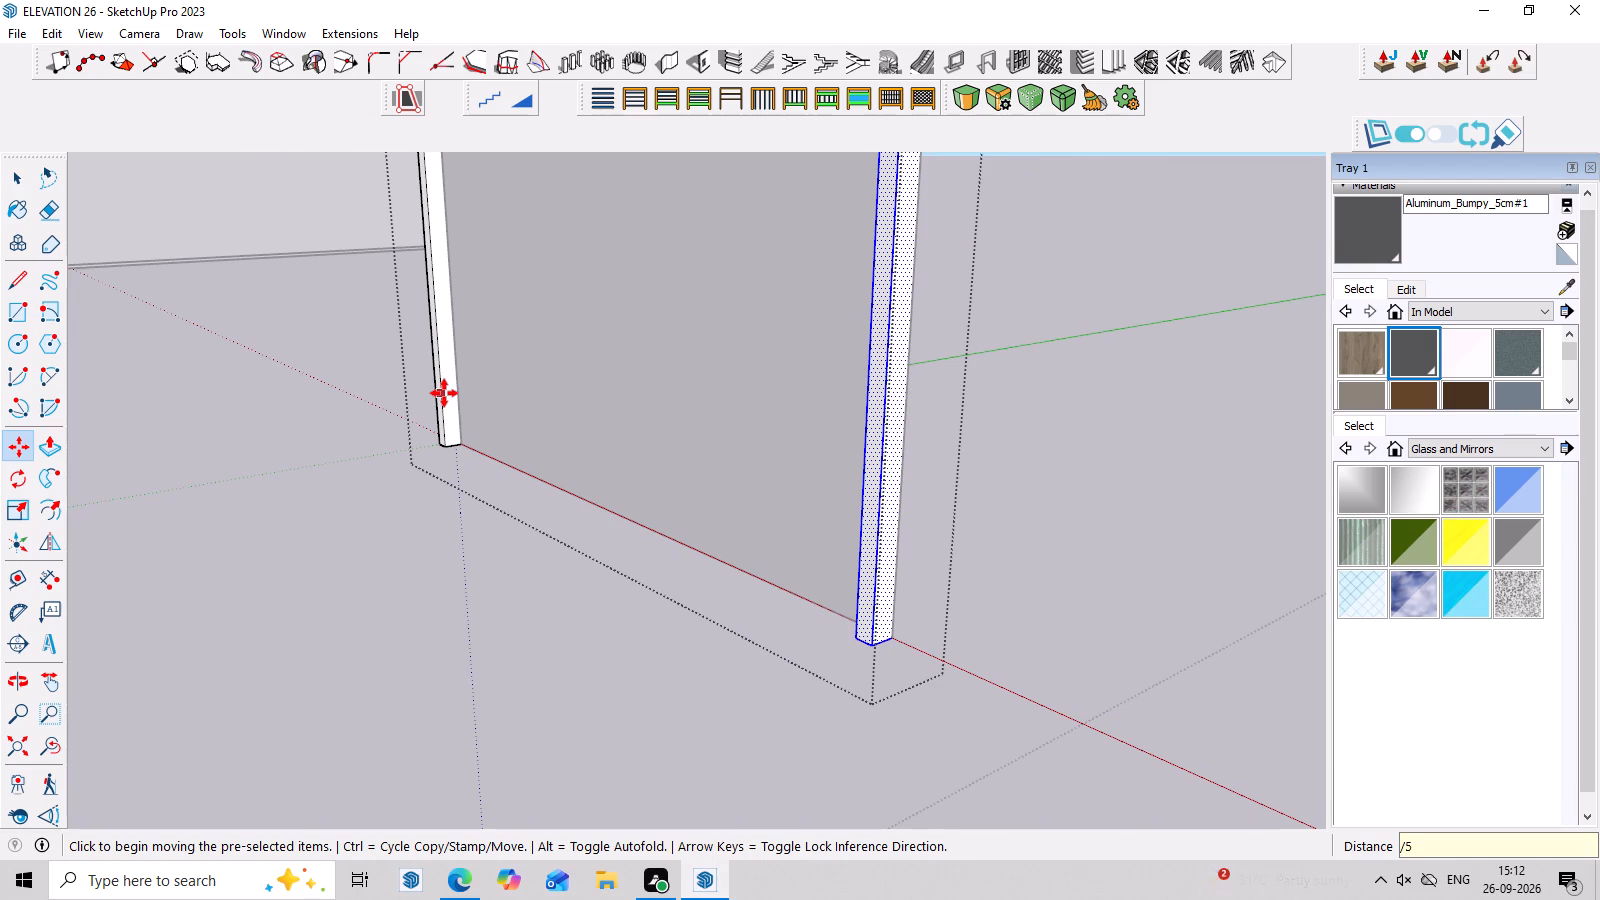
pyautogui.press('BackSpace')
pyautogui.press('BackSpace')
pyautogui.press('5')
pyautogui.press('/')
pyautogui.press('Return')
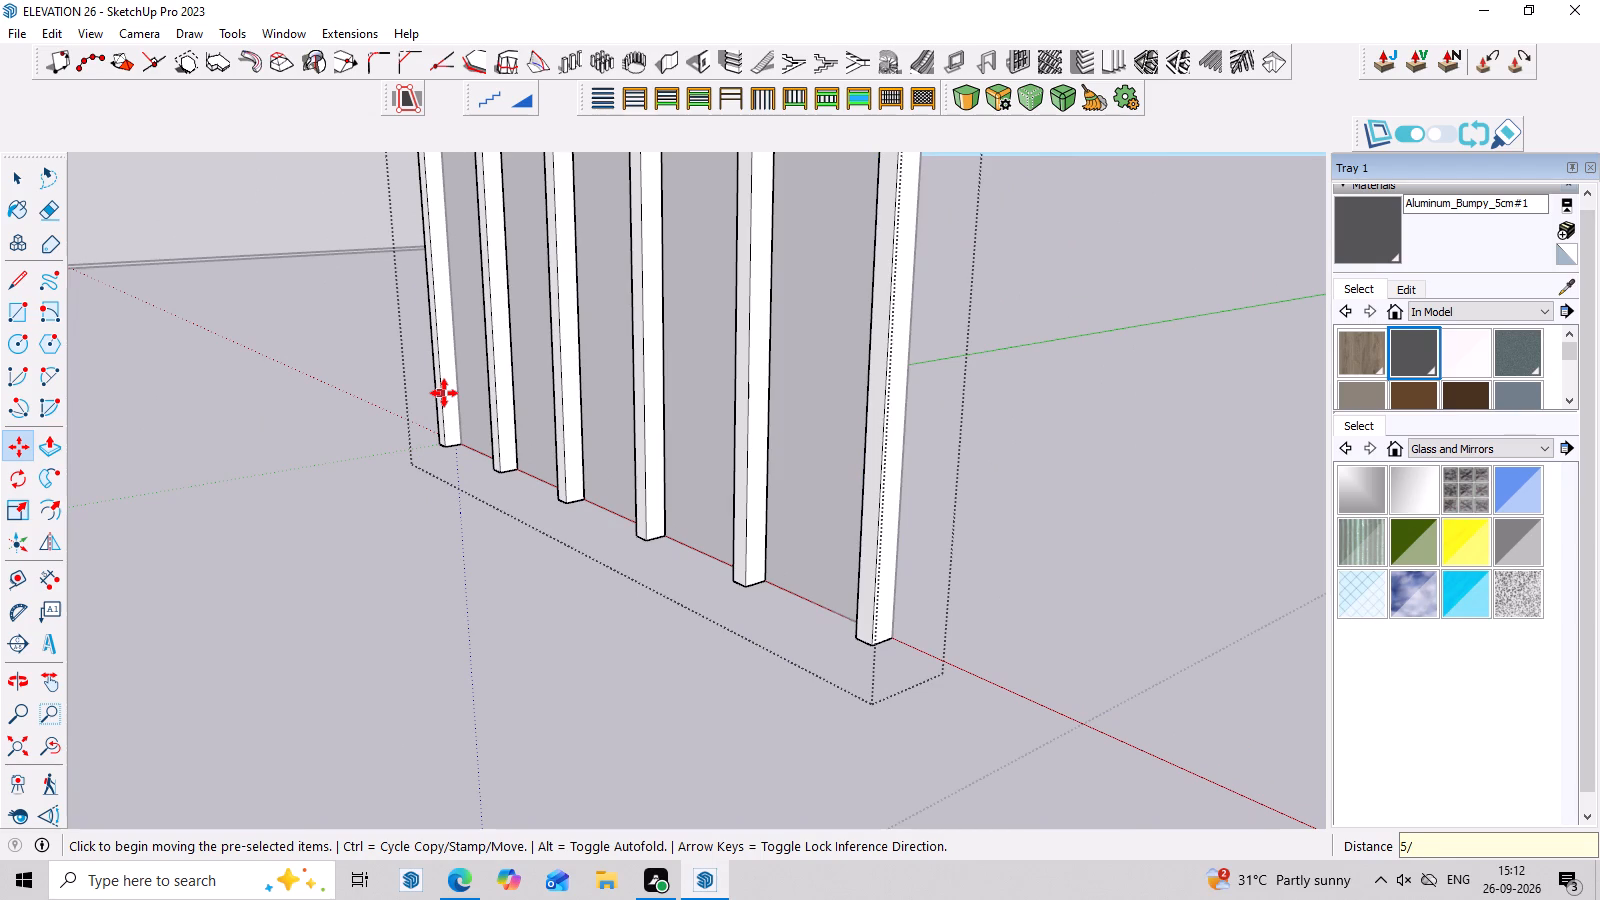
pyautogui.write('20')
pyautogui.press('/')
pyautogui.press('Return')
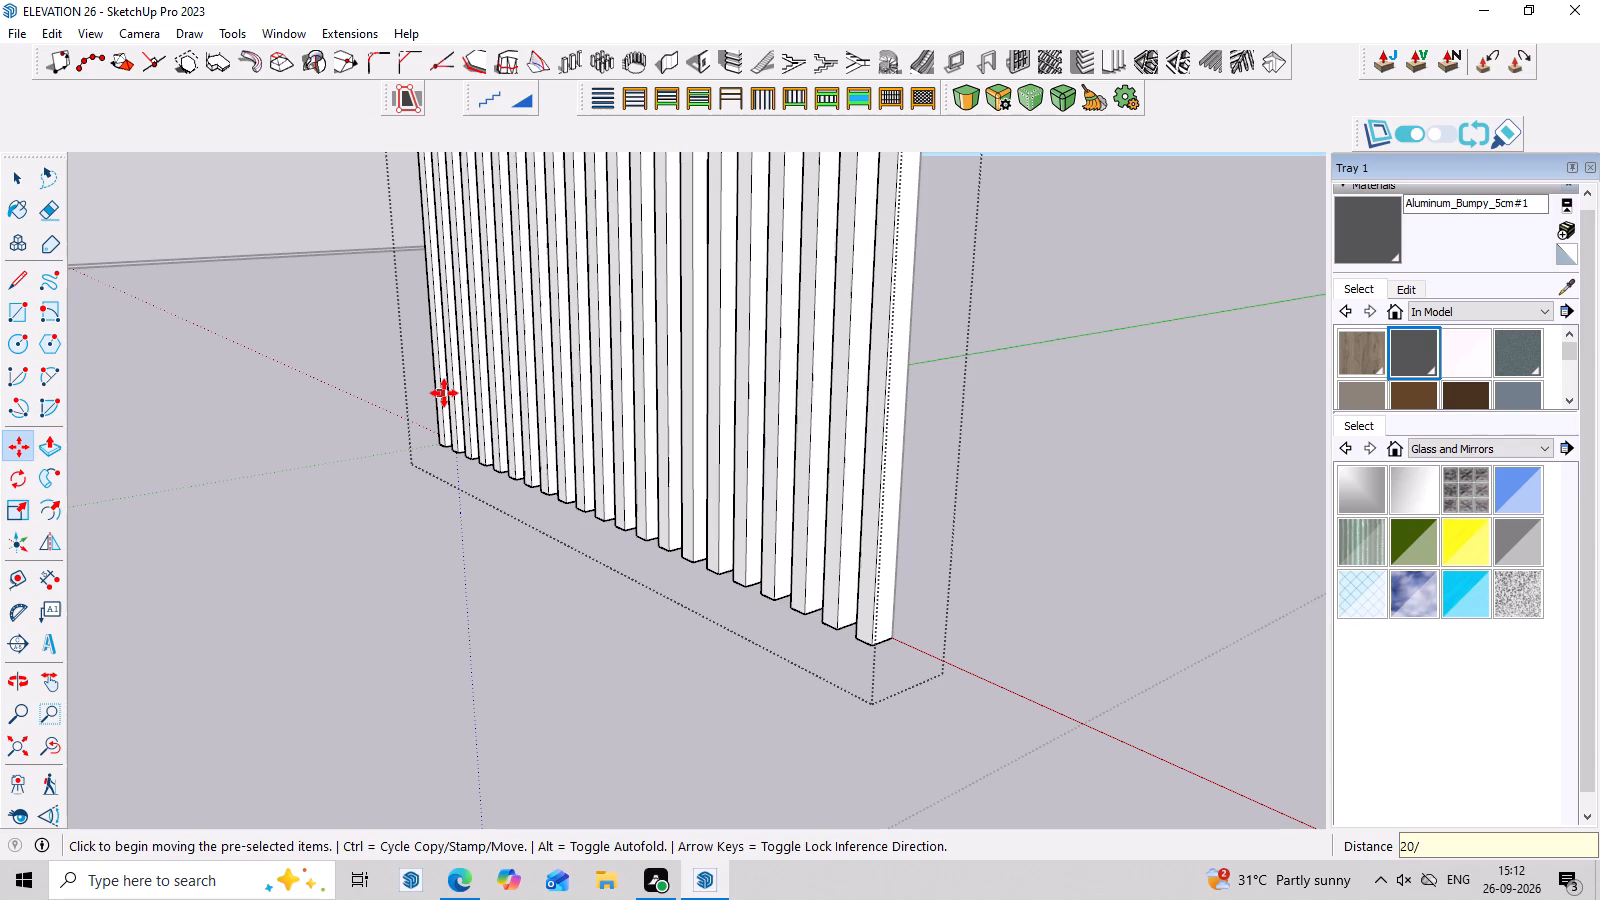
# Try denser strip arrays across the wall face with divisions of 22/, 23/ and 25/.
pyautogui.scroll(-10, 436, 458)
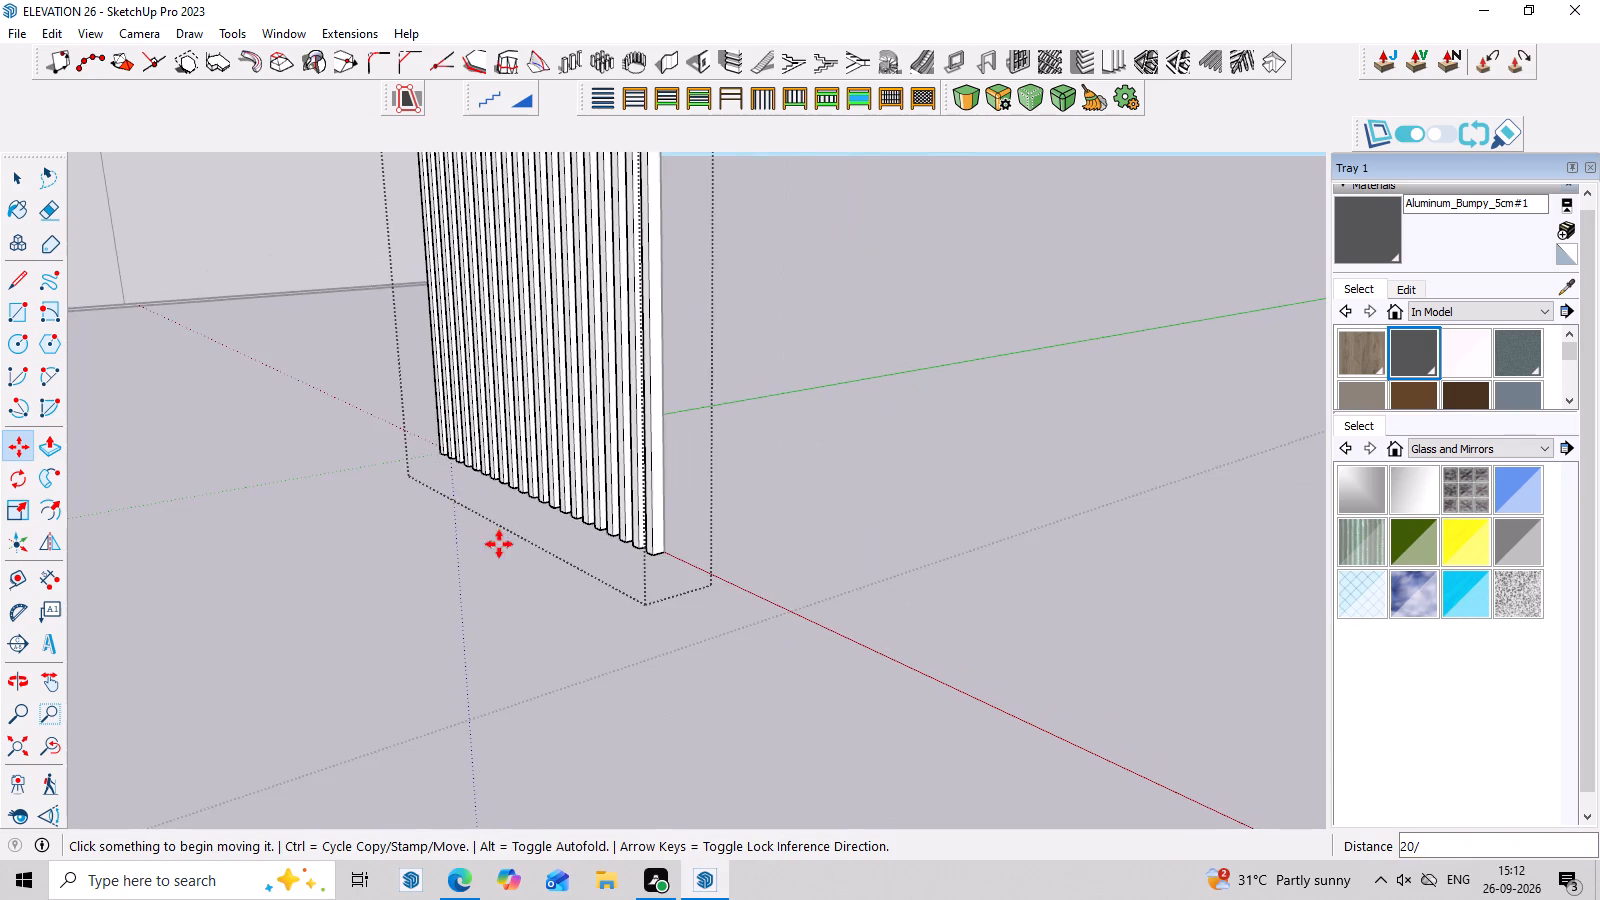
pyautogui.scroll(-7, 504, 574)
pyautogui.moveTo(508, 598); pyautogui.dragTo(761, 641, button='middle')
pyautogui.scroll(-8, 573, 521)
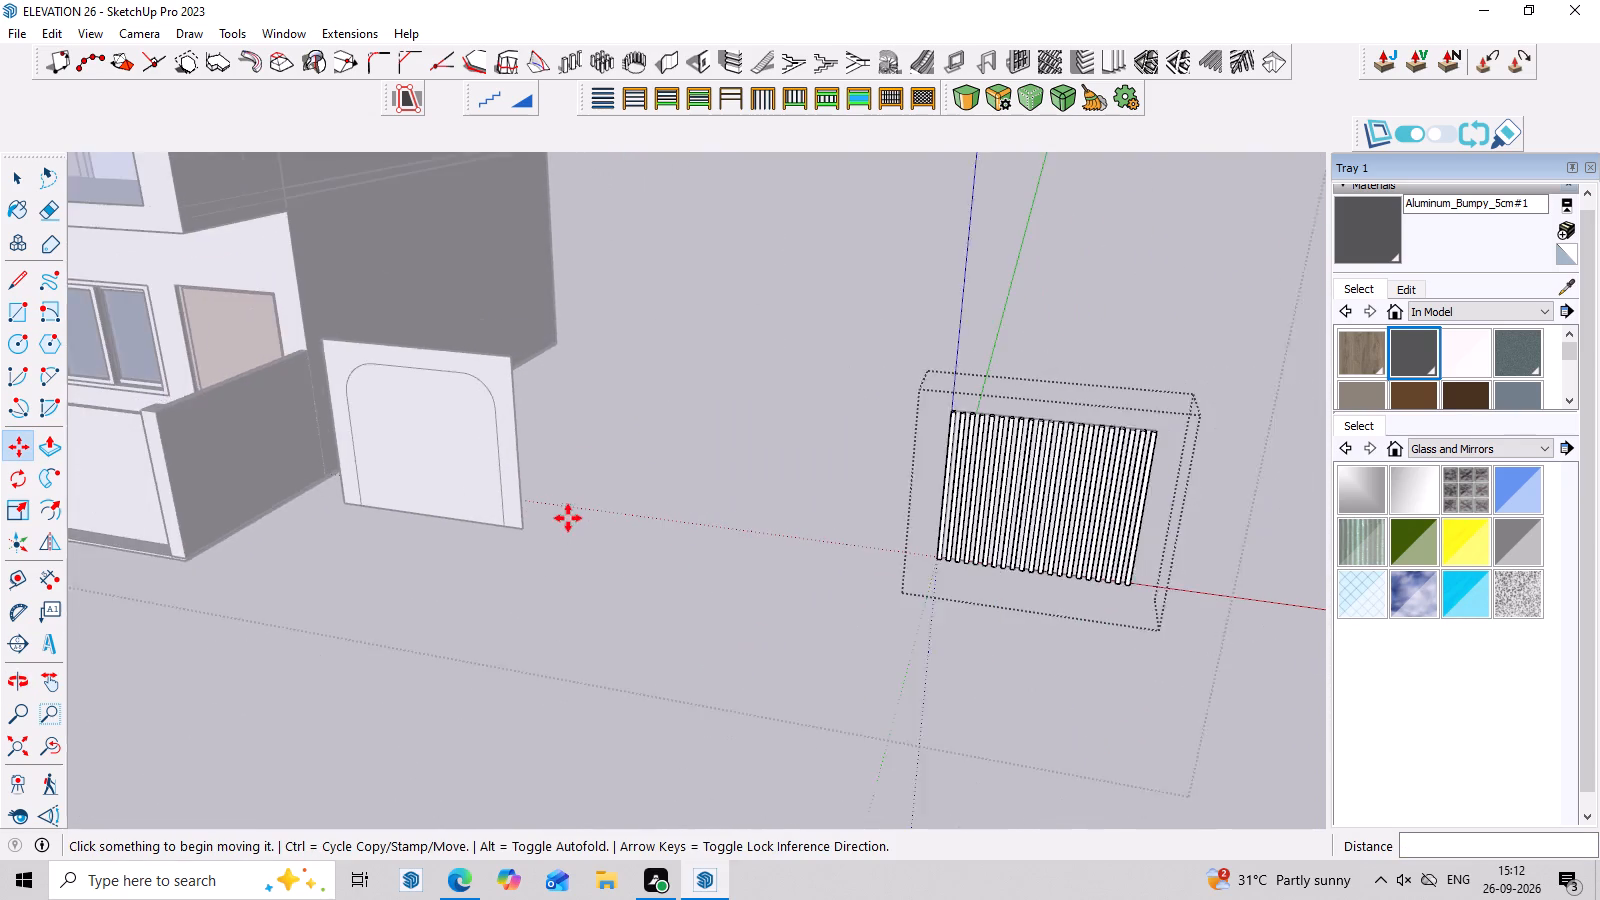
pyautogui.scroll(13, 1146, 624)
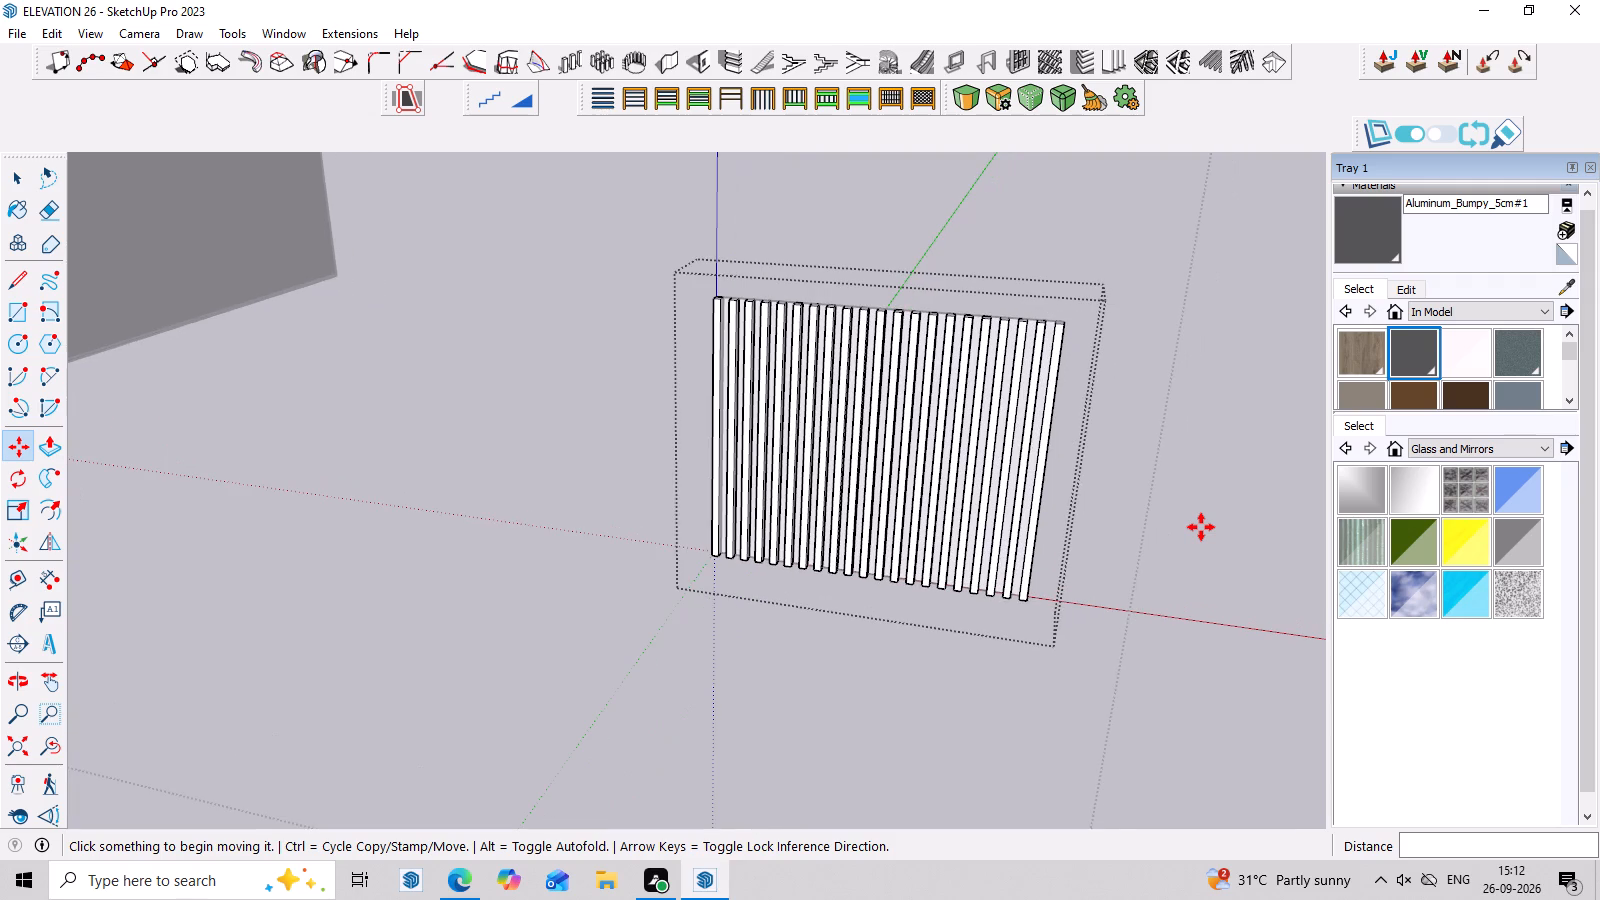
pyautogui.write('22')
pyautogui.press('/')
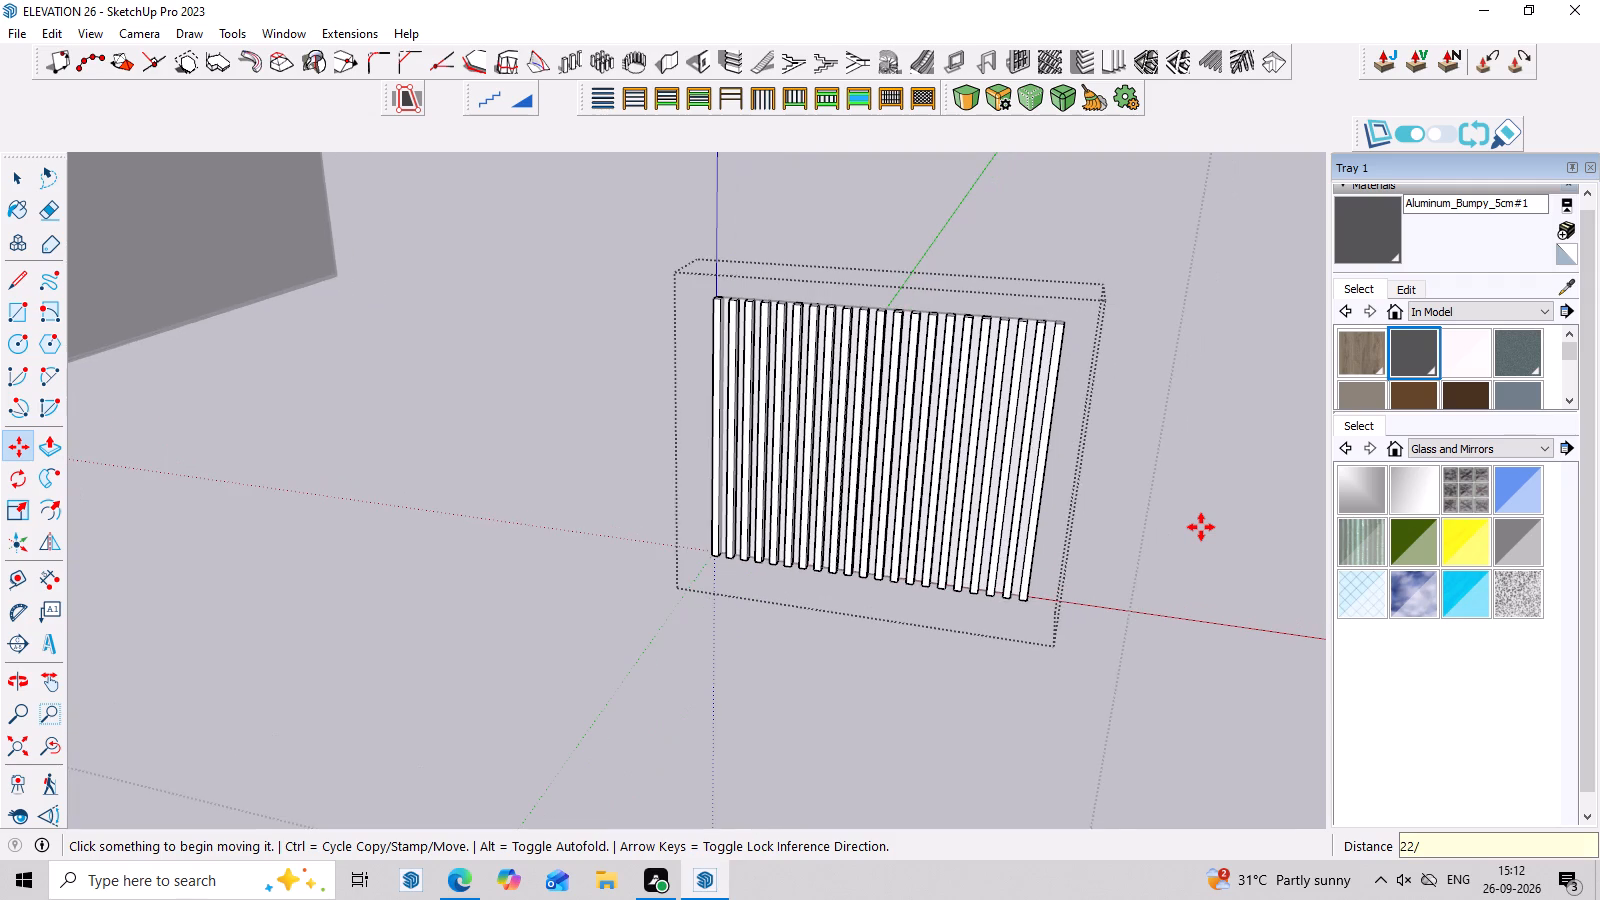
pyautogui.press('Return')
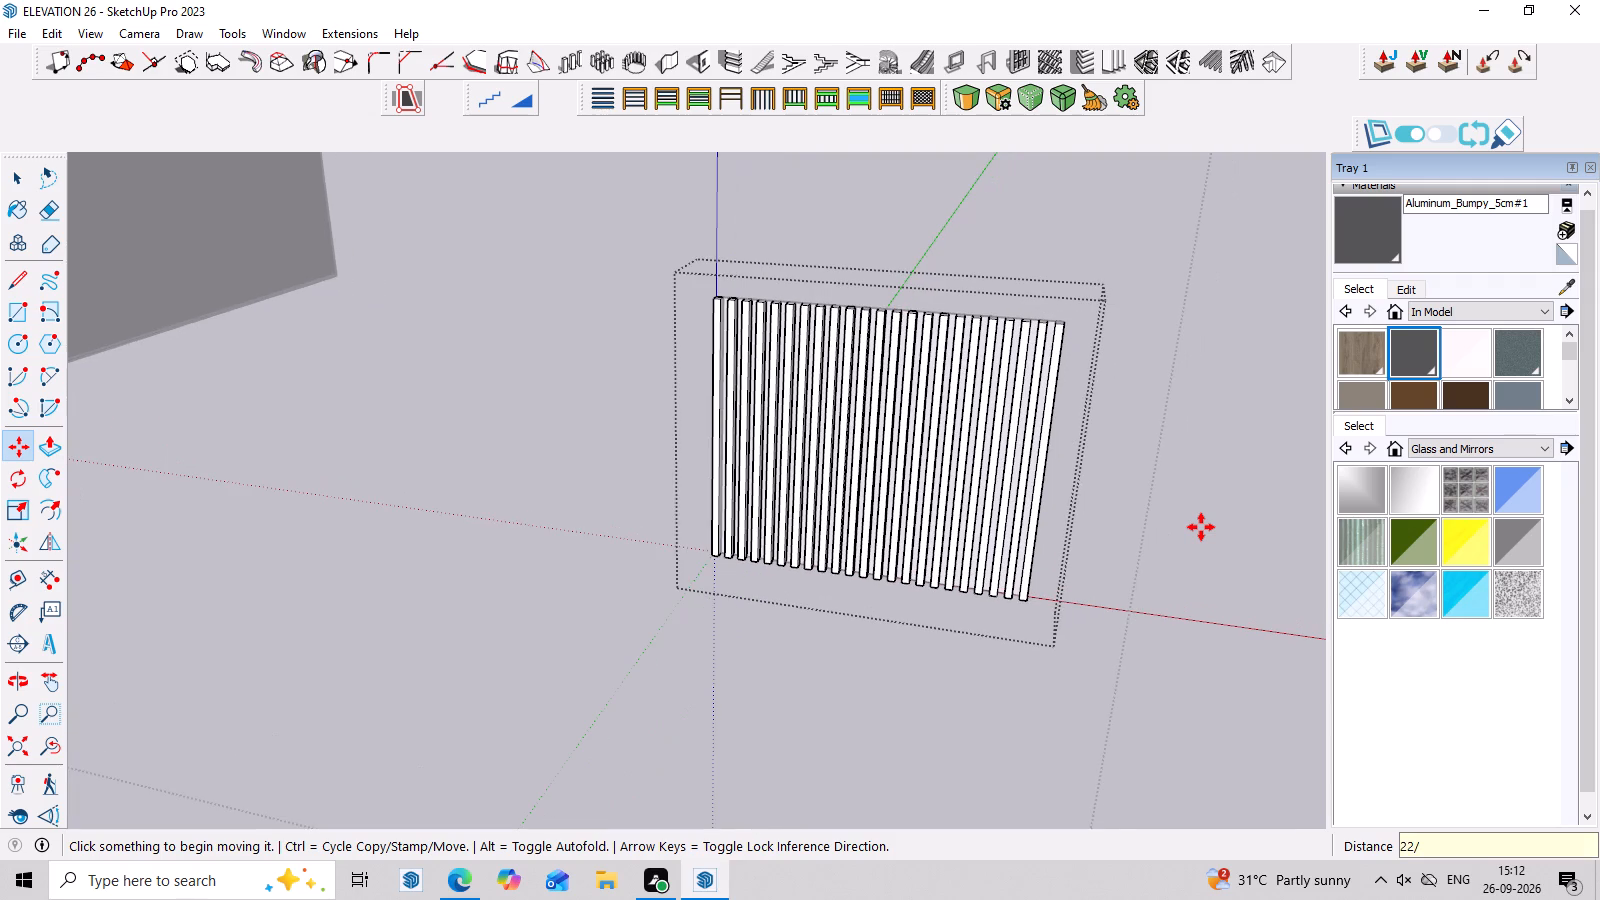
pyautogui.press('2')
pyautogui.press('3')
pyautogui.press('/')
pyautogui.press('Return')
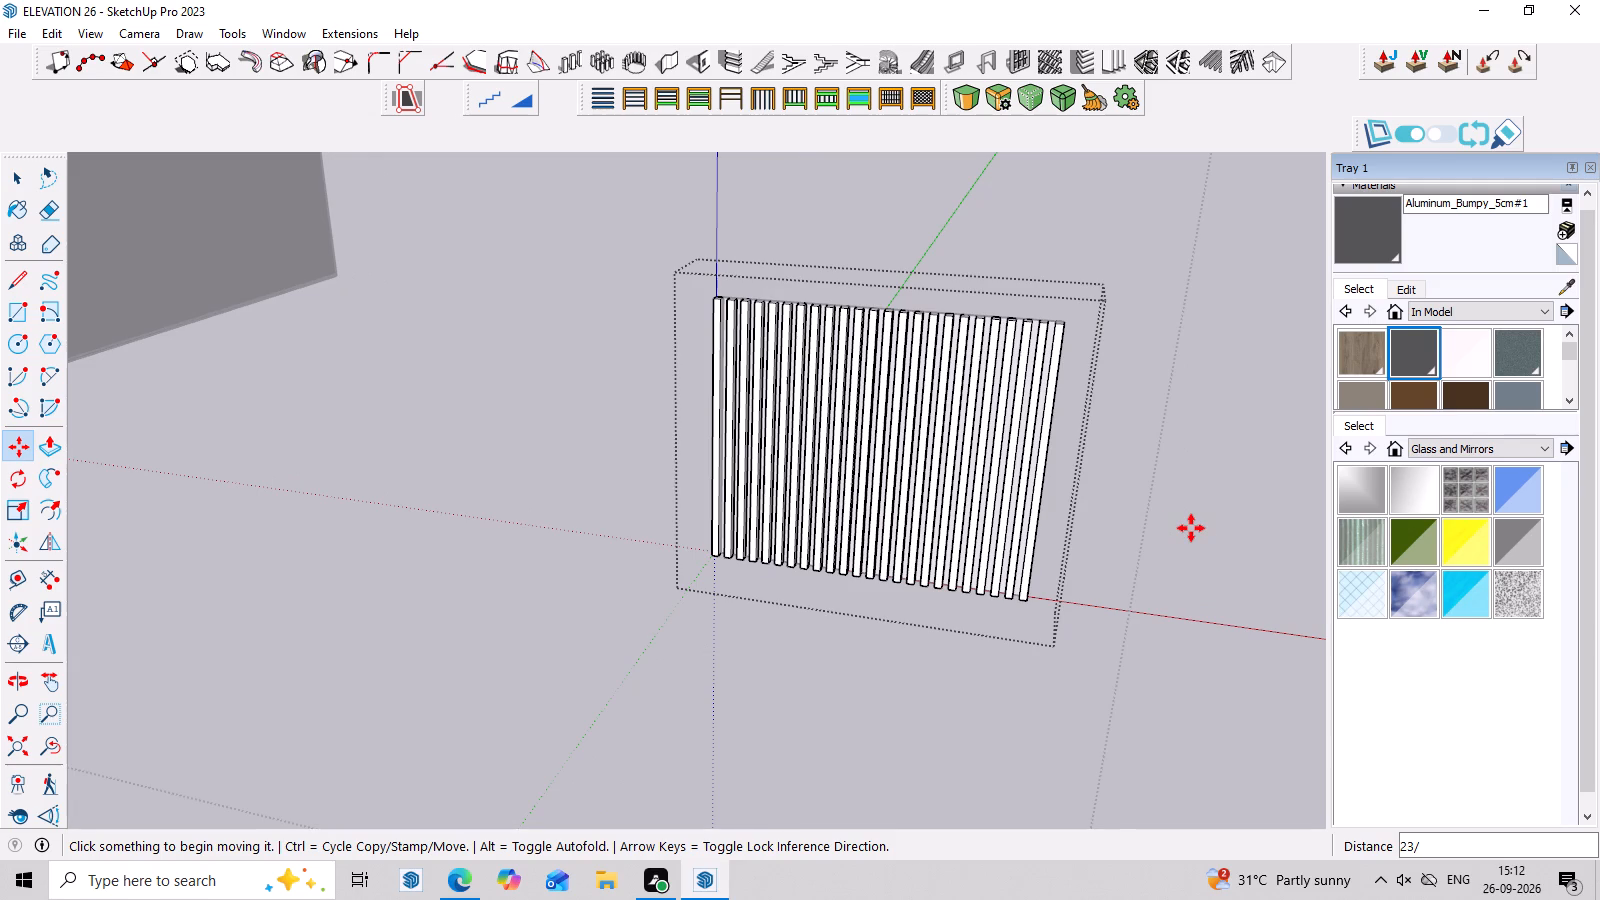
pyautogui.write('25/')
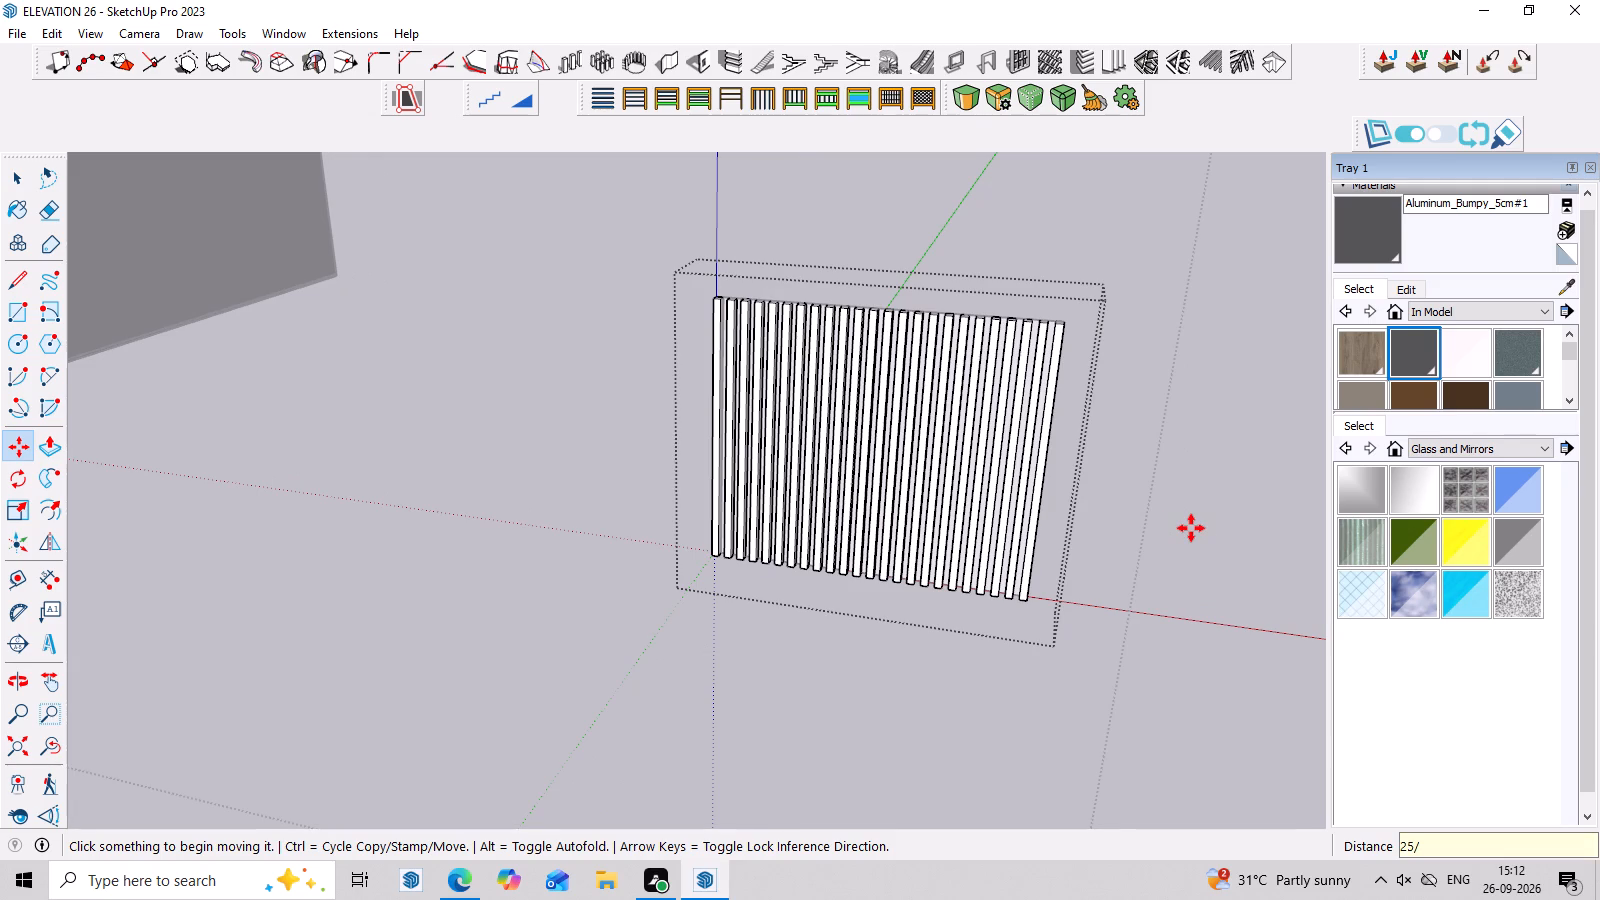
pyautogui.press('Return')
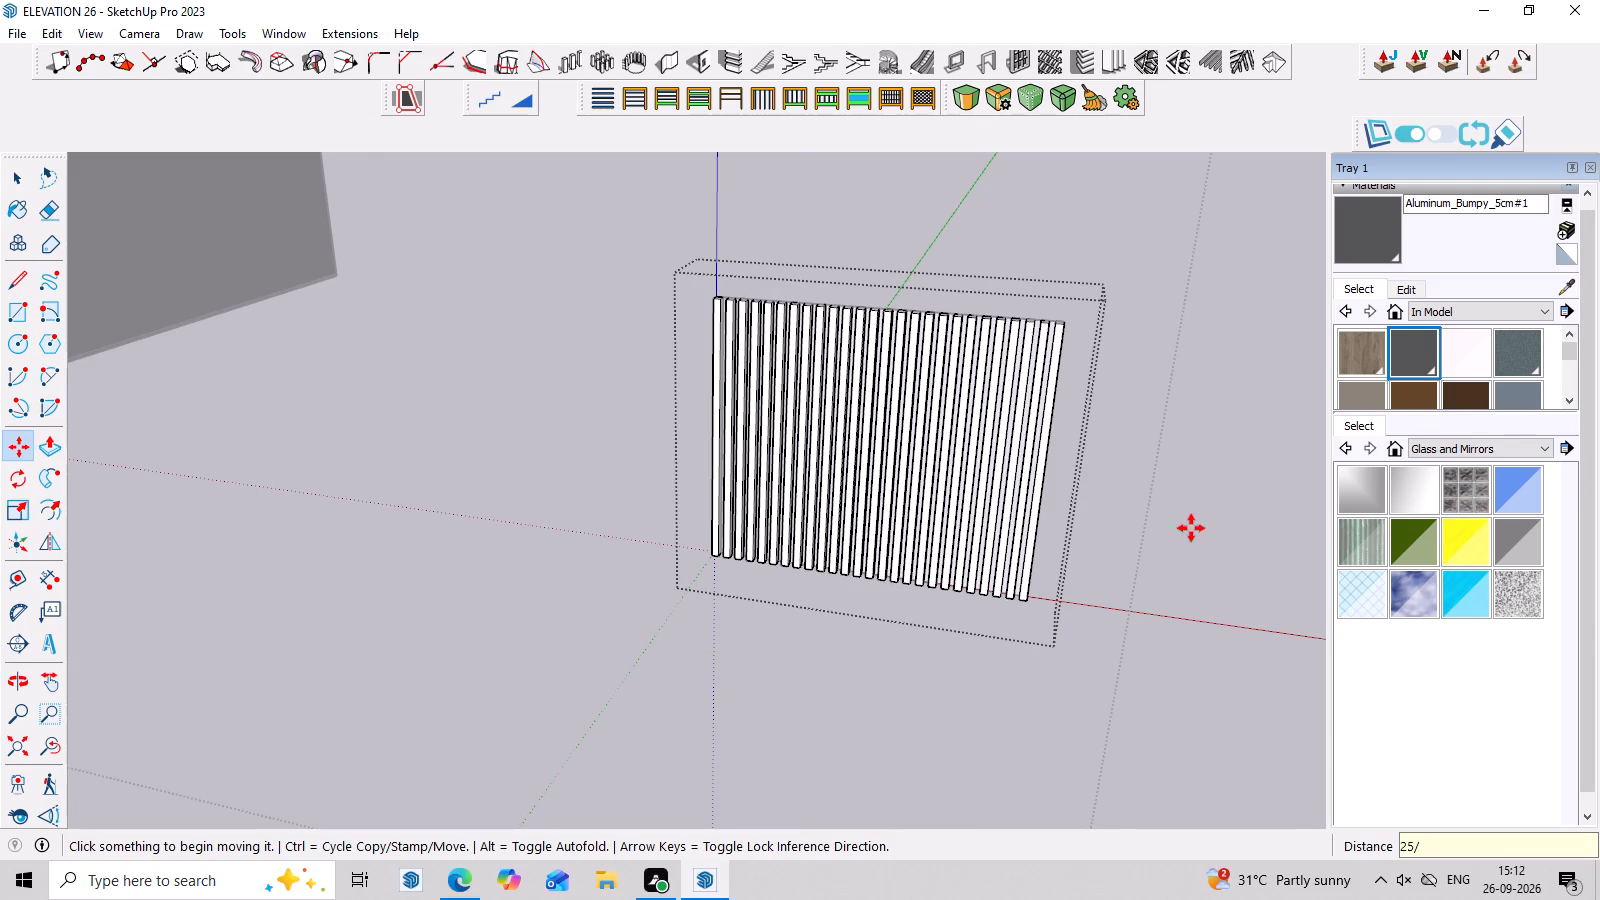
# Array the strips across the wall face with a division of 35/ and close the panel group.
pyautogui.write('35')
pyautogui.press('/')
pyautogui.press('Return')
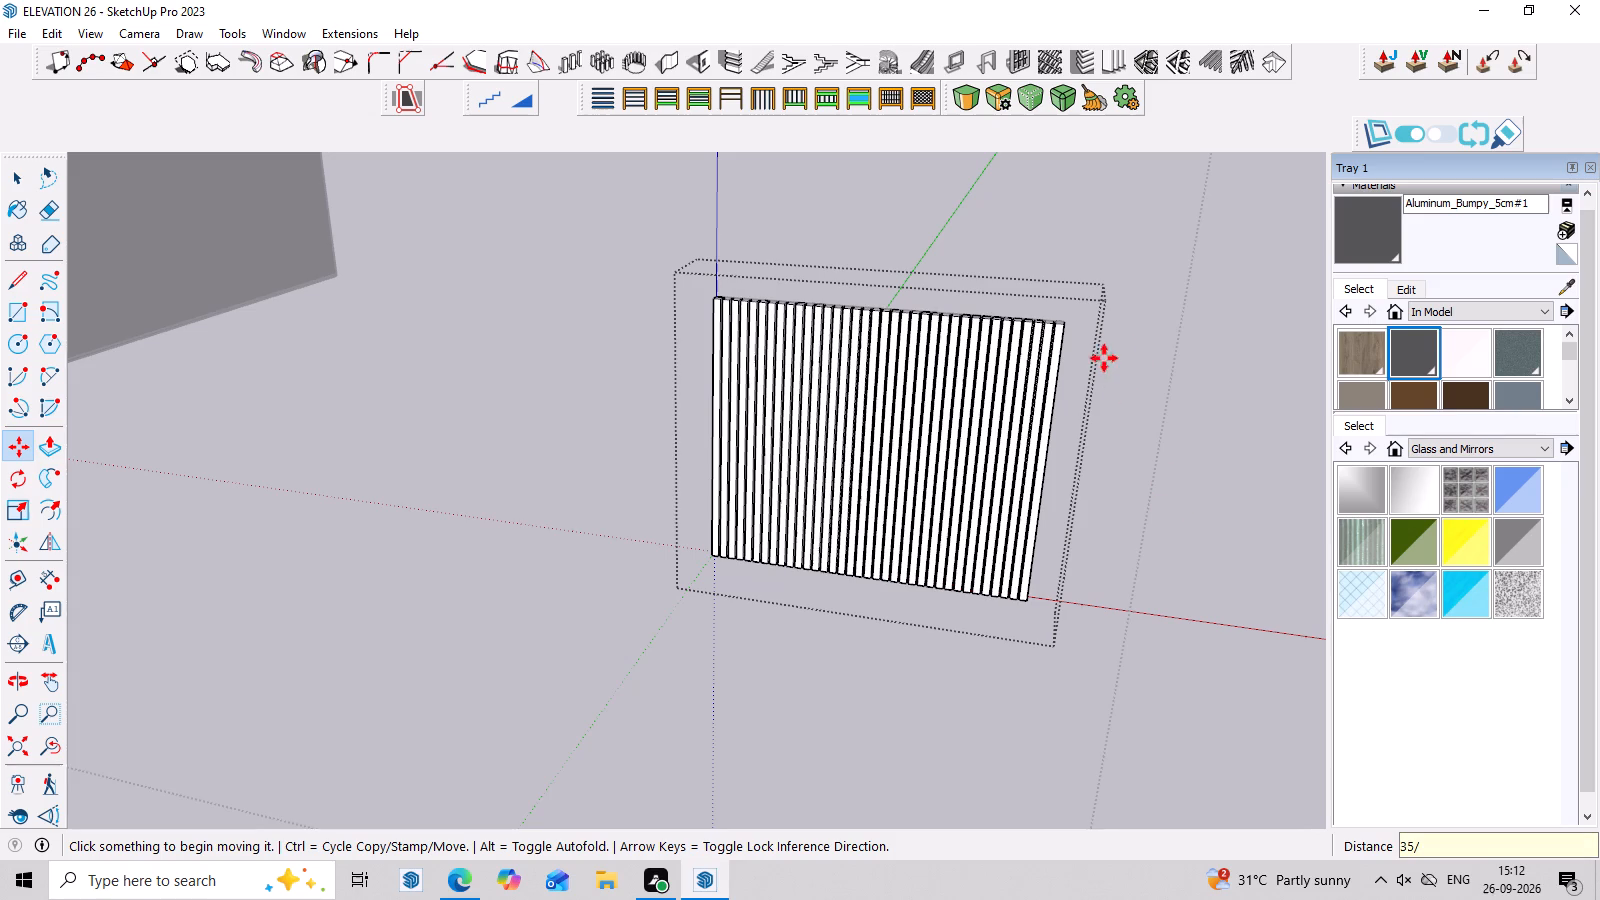
pyautogui.press('space')
pyautogui.click(1180, 254)
# Open the arched panel group beside the house for editing and select all of its connected geometry.
pyautogui.moveTo(1175, 405); pyautogui.dragTo(1191, 261, button='middle')
pyautogui.scroll(-6, 1120, 264)
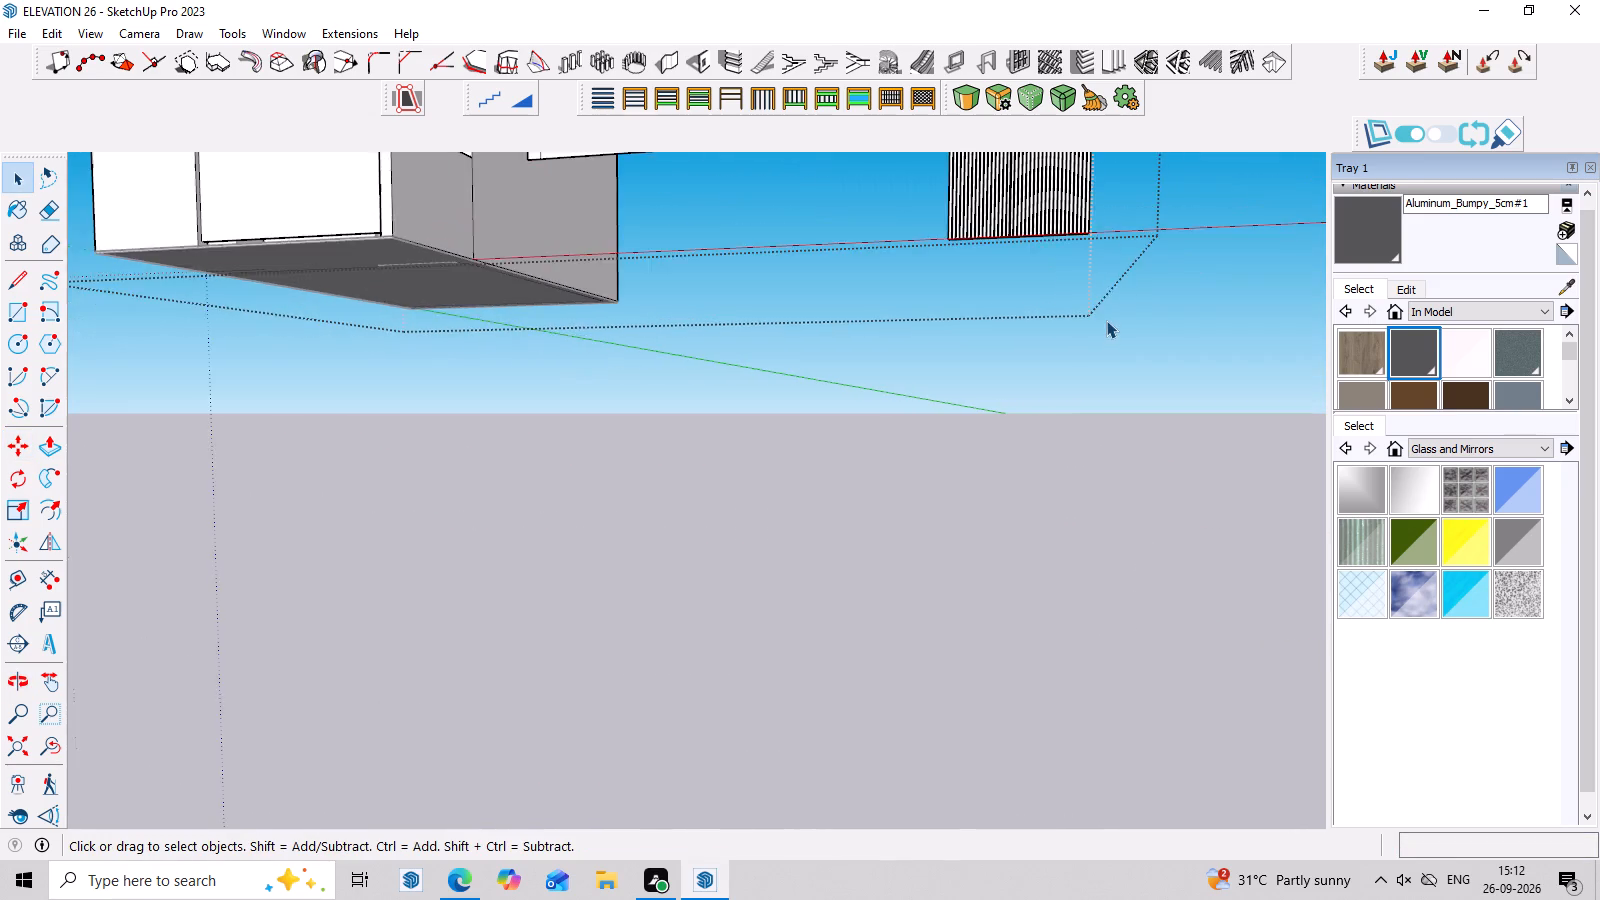
pyautogui.scroll(-10, 1106, 320)
pyautogui.moveTo(1106, 327); pyautogui.dragTo(1138, 434, button='middle')
pyautogui.scroll(8, 1173, 309)
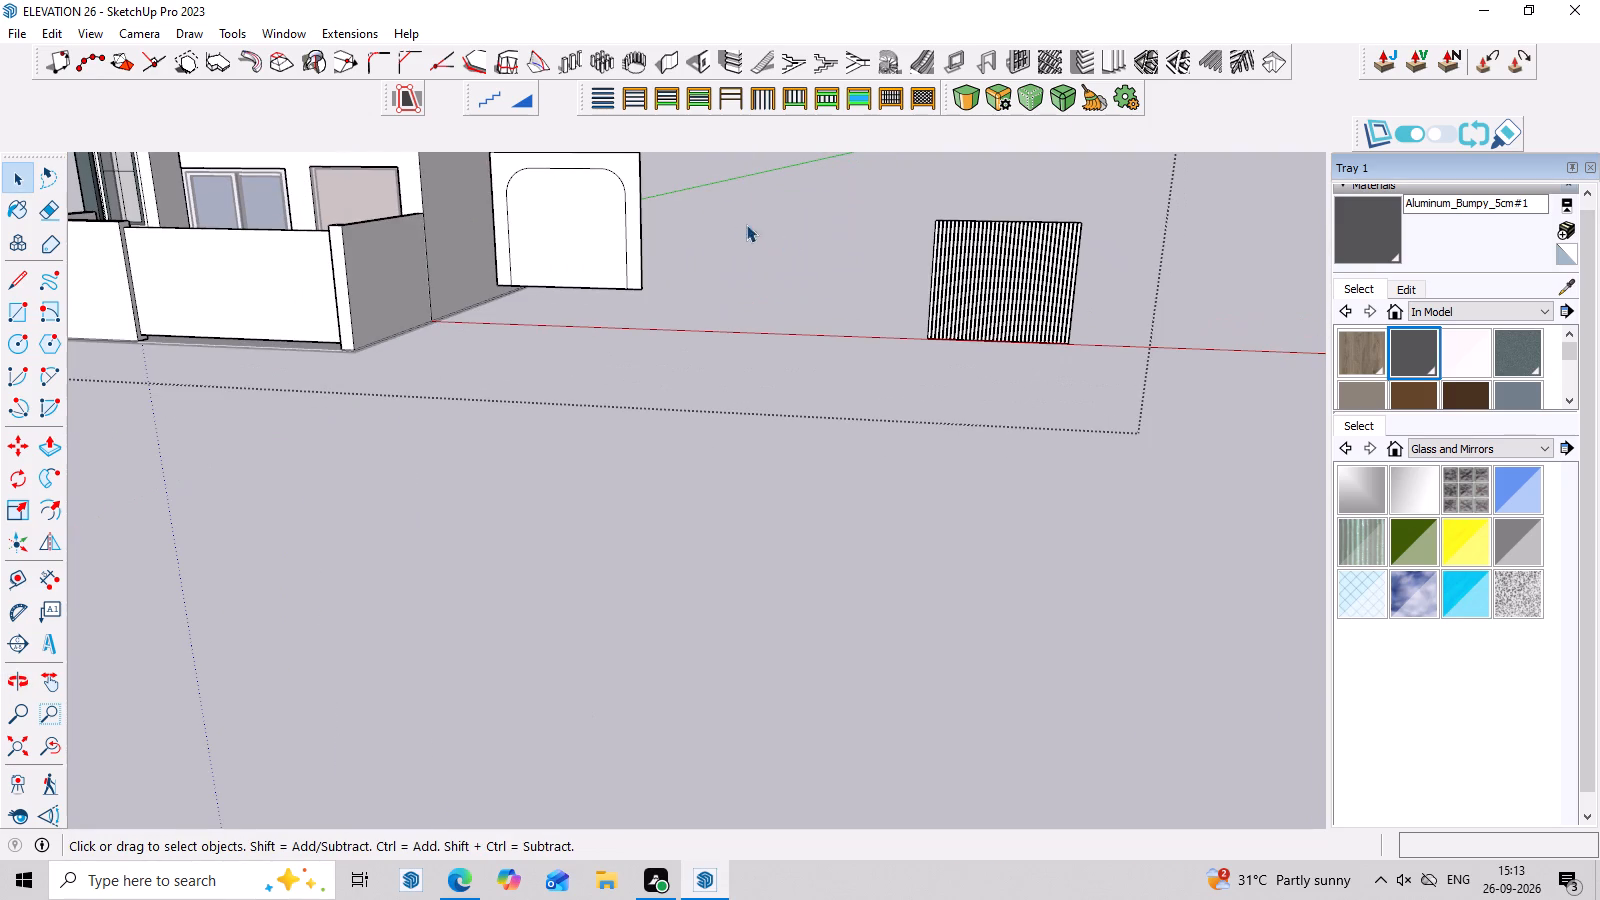
pyautogui.click(586, 221)
pyautogui.tripleClick(588, 229)
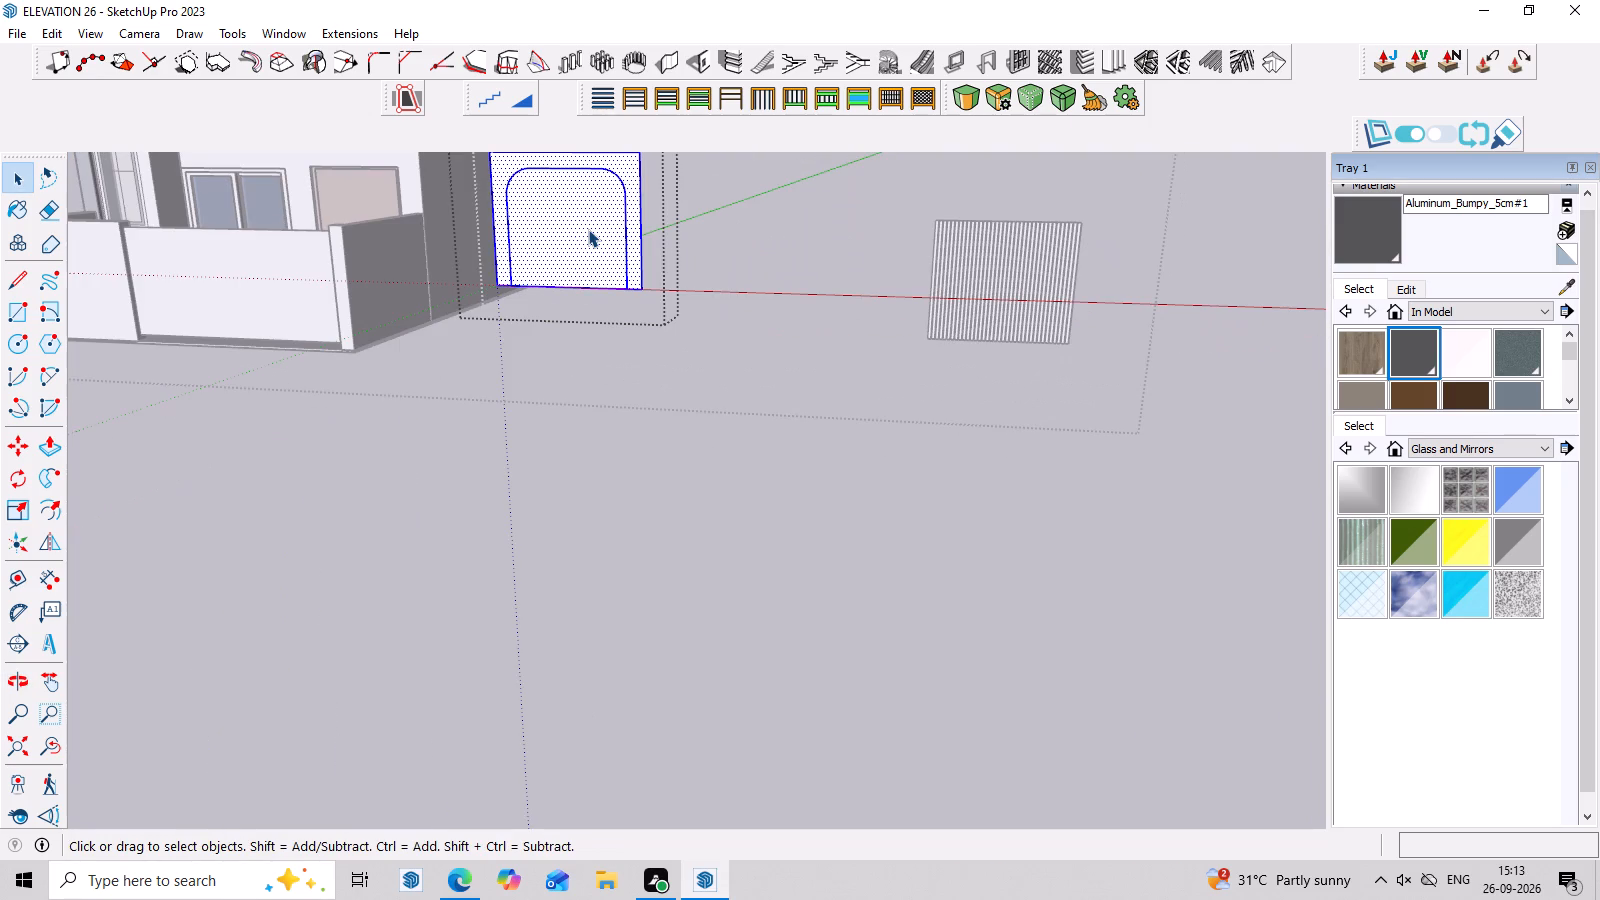
# Cut the arched inner face out of the panel beside the house and erase the bottom edge between its legs.
pyautogui.click(588, 229)
pyautogui.click(588, 229)
pyautogui.scroll(3, 588, 229)
pyautogui.click(588, 229)
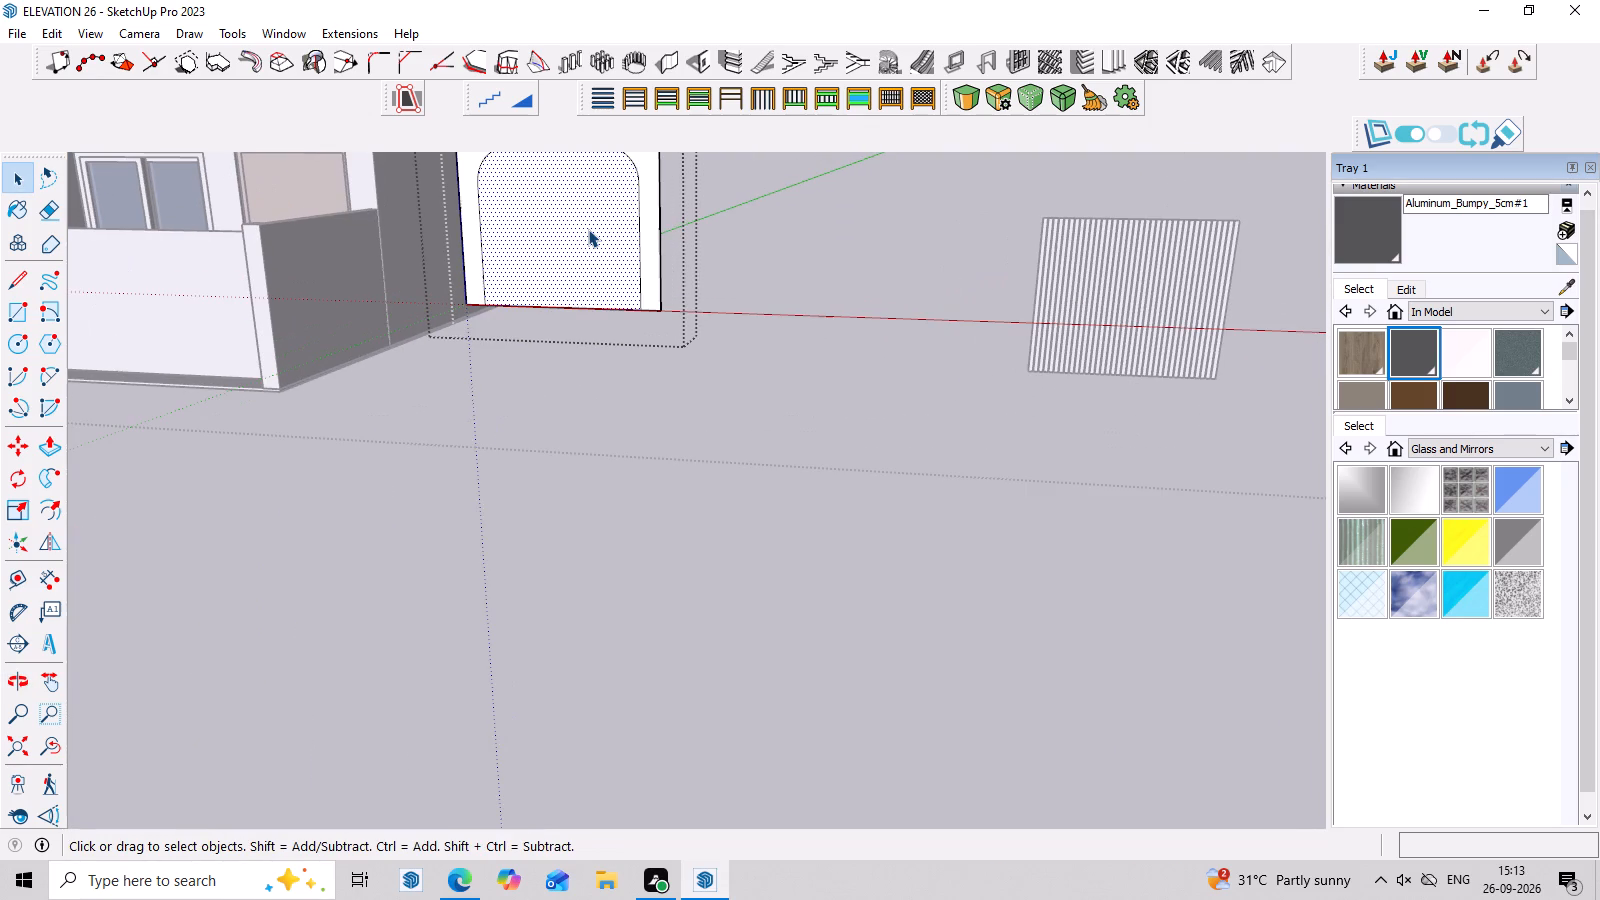
pyautogui.hotkey('ctrl', 'x')
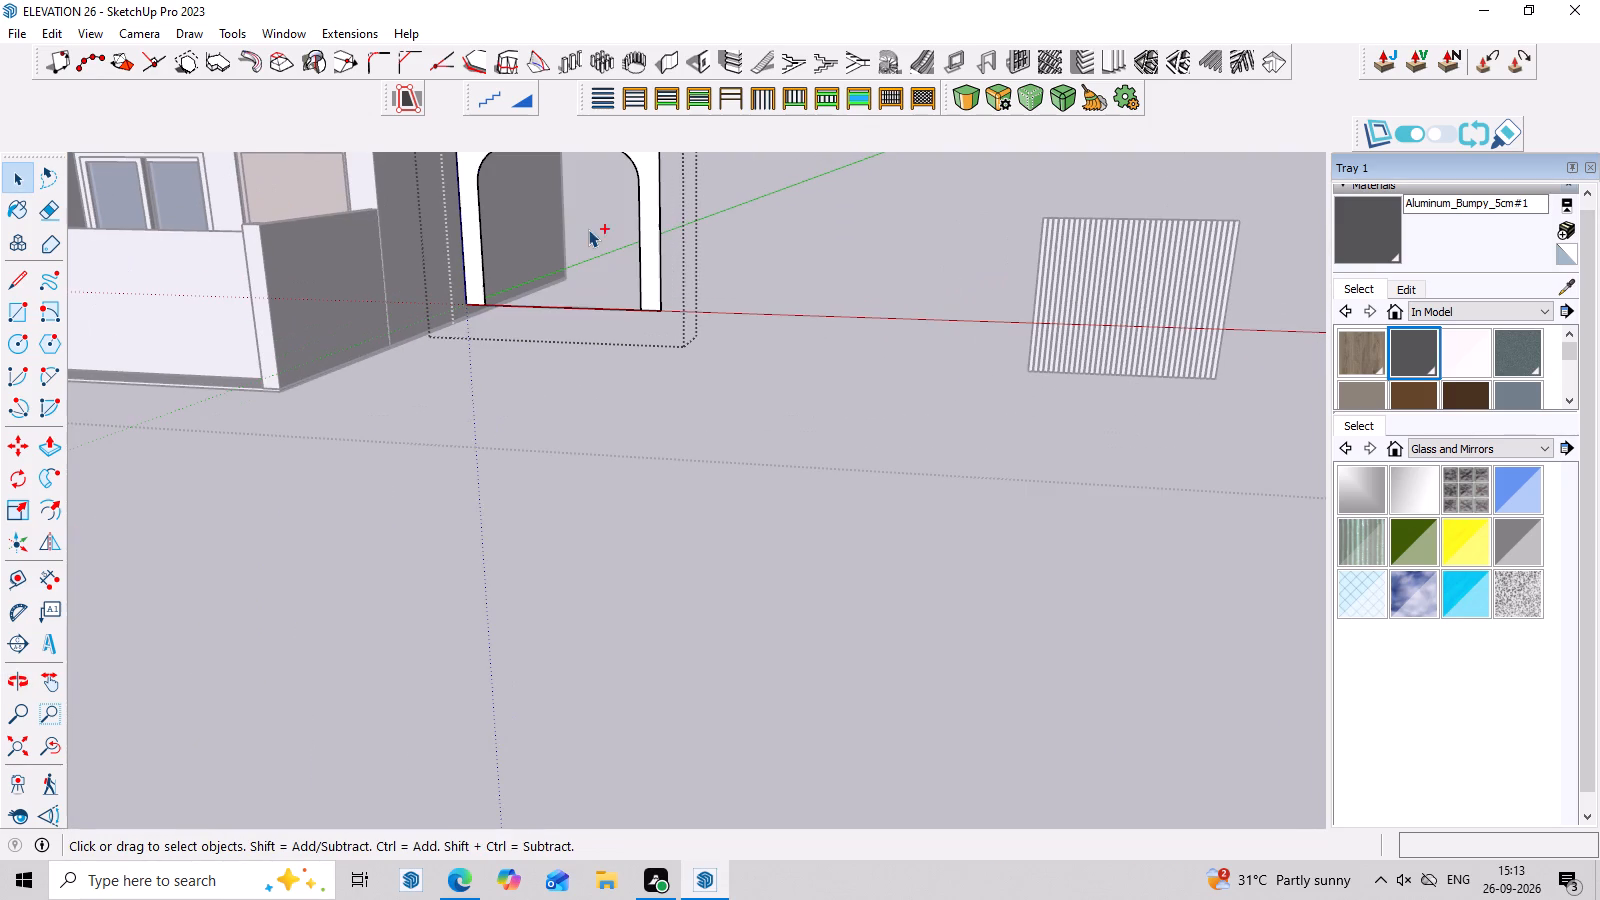
pyautogui.press('e')
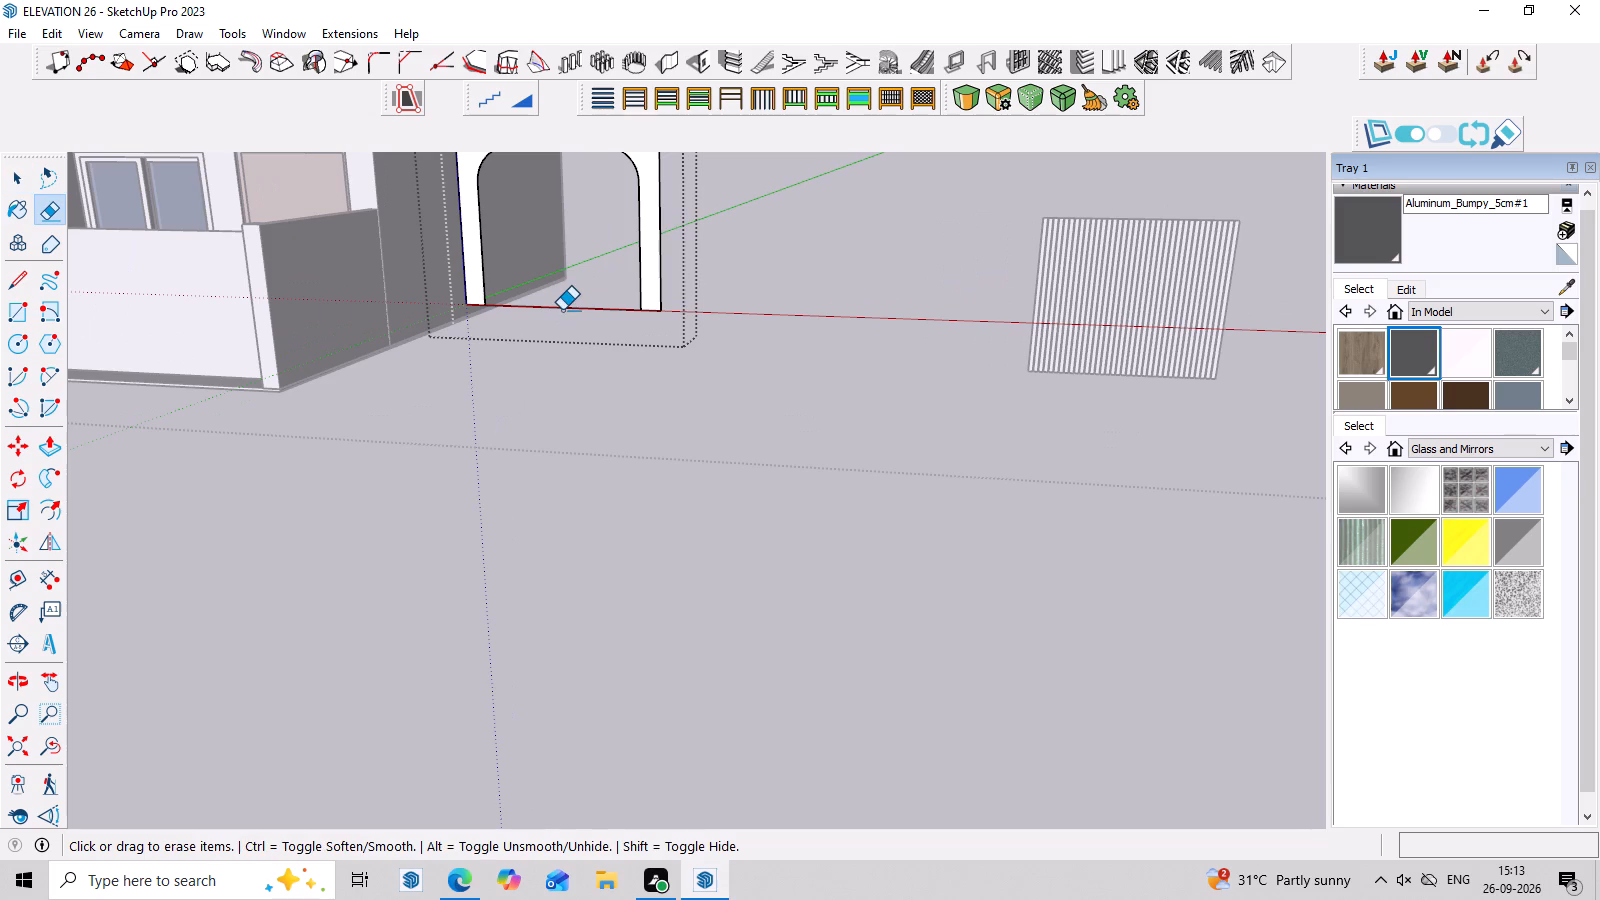
pyautogui.moveTo(562, 310); pyautogui.dragTo(566, 323)
pyautogui.scroll(-6, 574, 307)
pyautogui.moveTo(770, 296); pyautogui.dragTo(807, 417, button='middle')
# Make the remaining arch frame its own group and leave group editing.
pyautogui.press('space')
pyautogui.scroll(3, 677, 306)
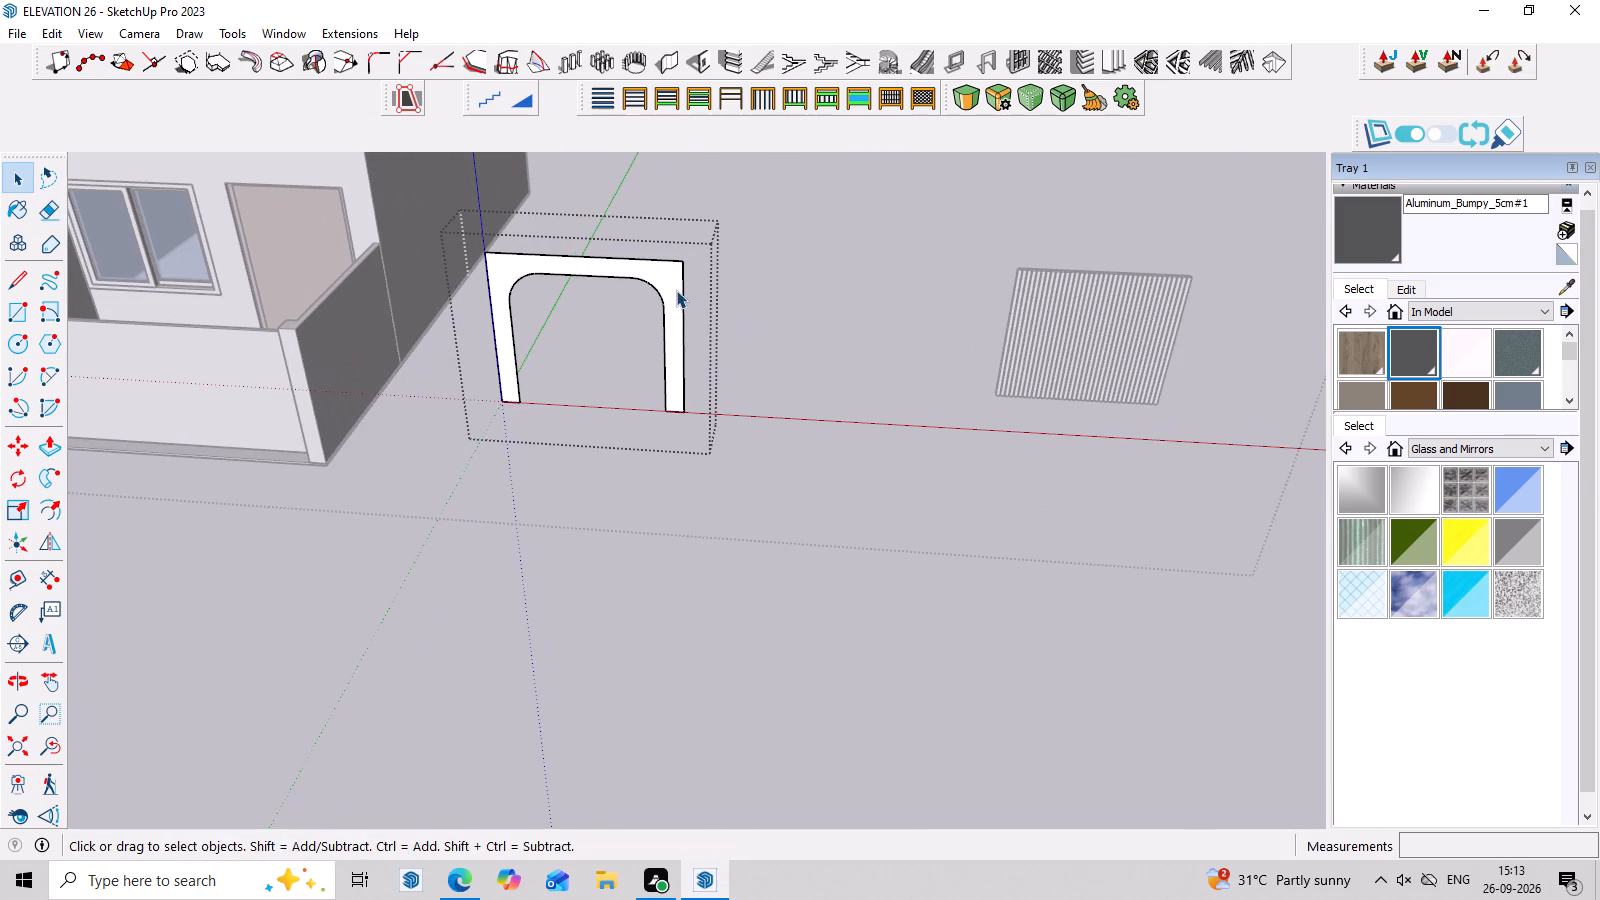
pyautogui.tripleClick(676, 290)
pyautogui.rightClick(676, 290)
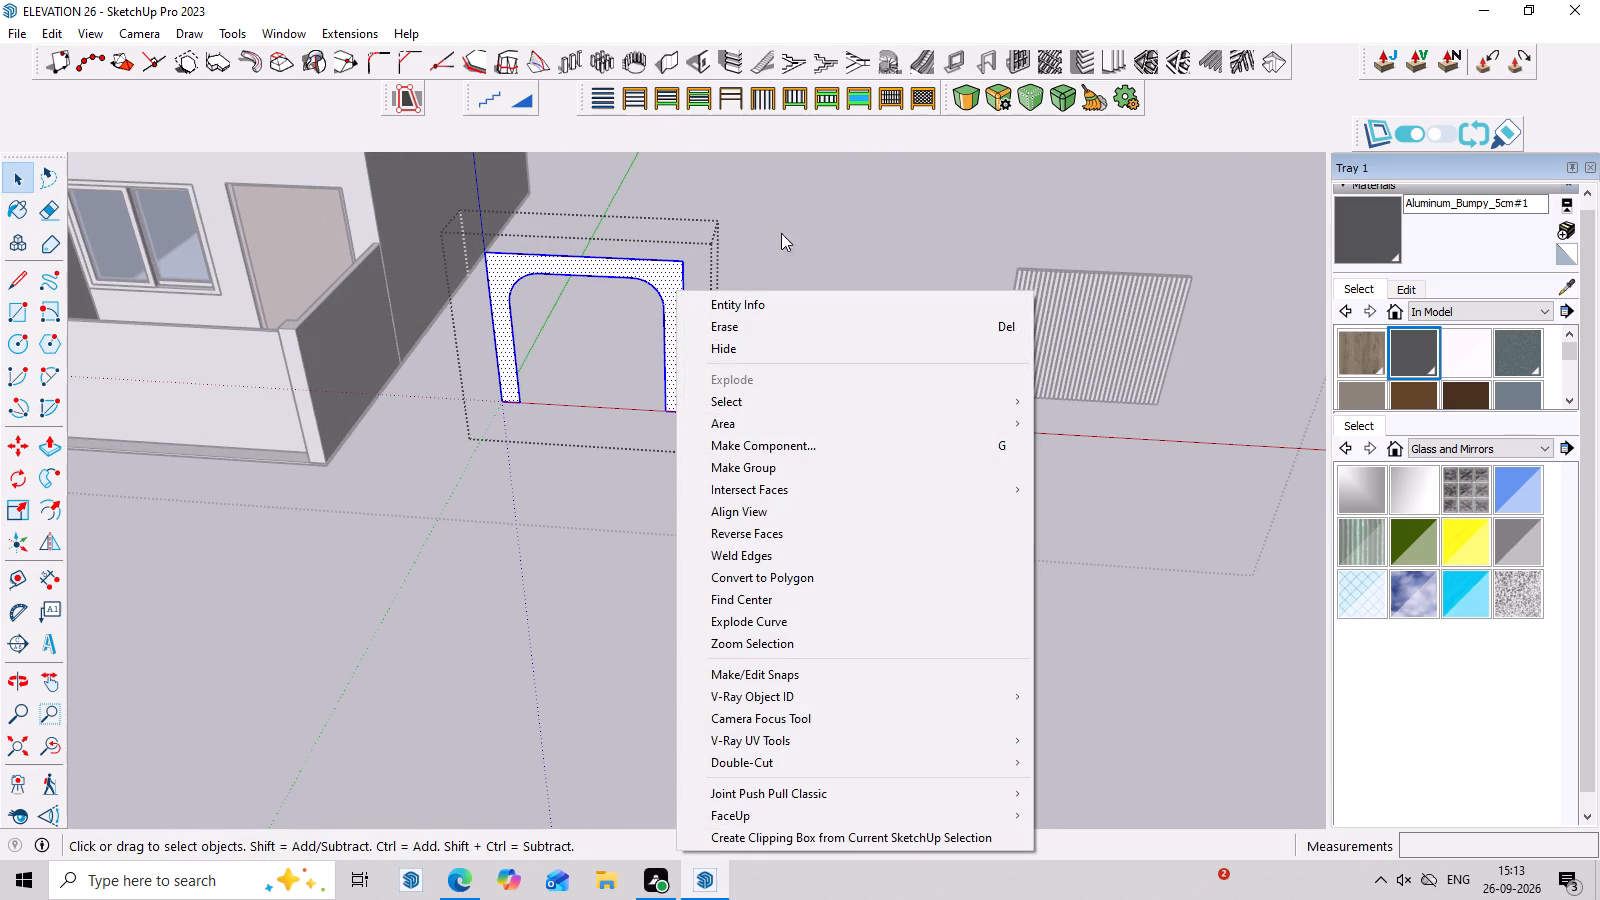
pyautogui.click(780, 463)
pyautogui.tripleClick(665, 281)
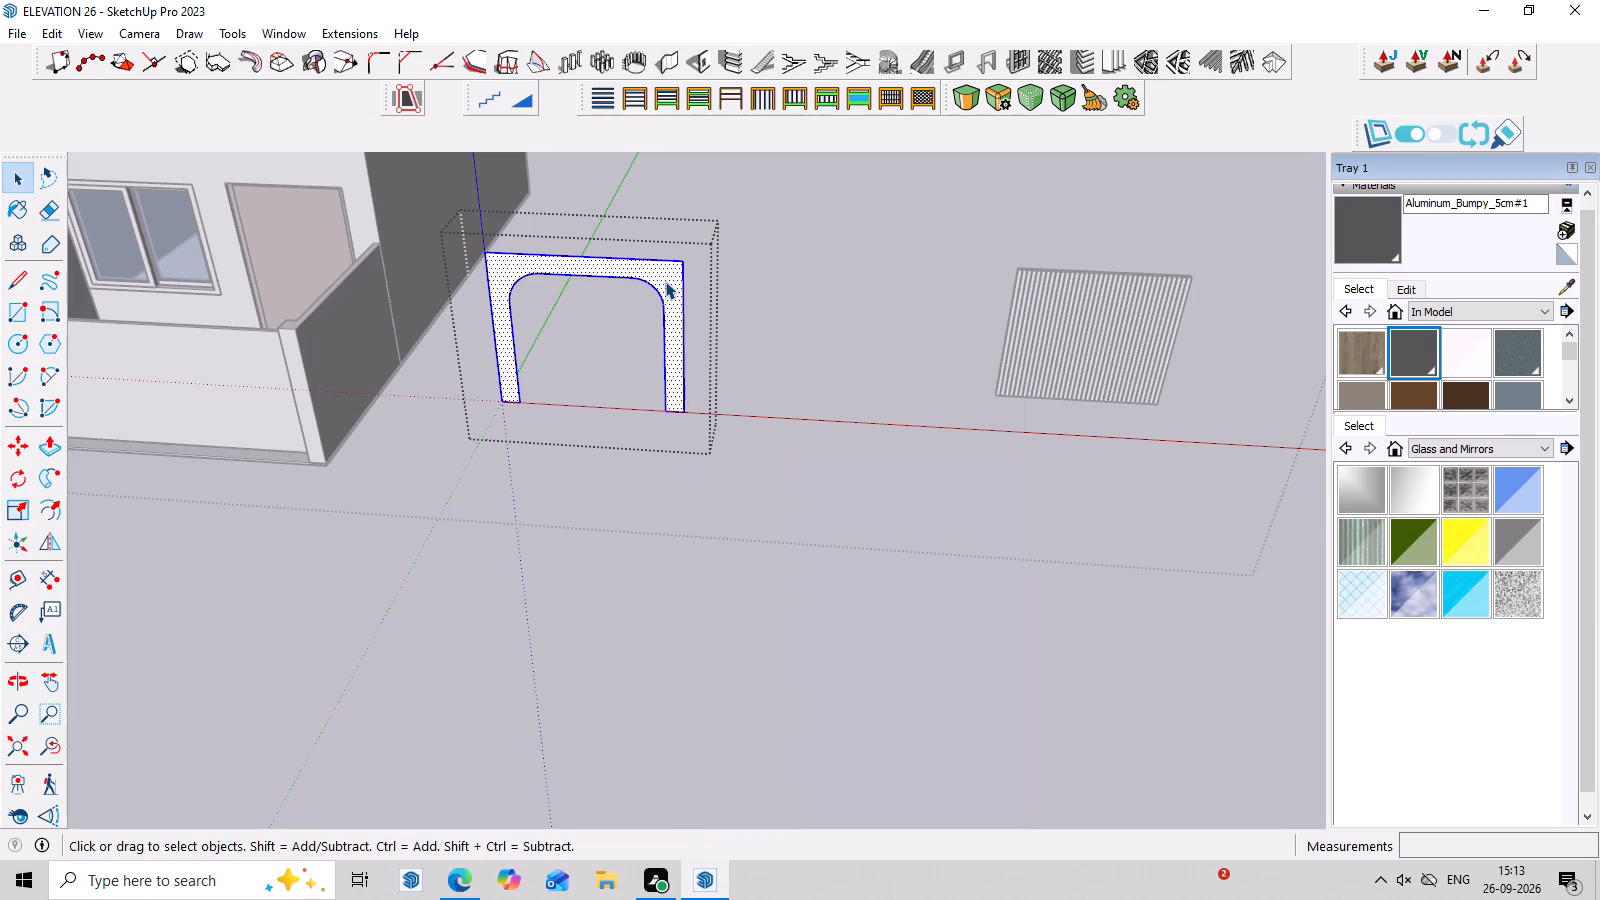
pyautogui.scroll(2, 665, 281)
pyautogui.scroll(-4, 665, 281)
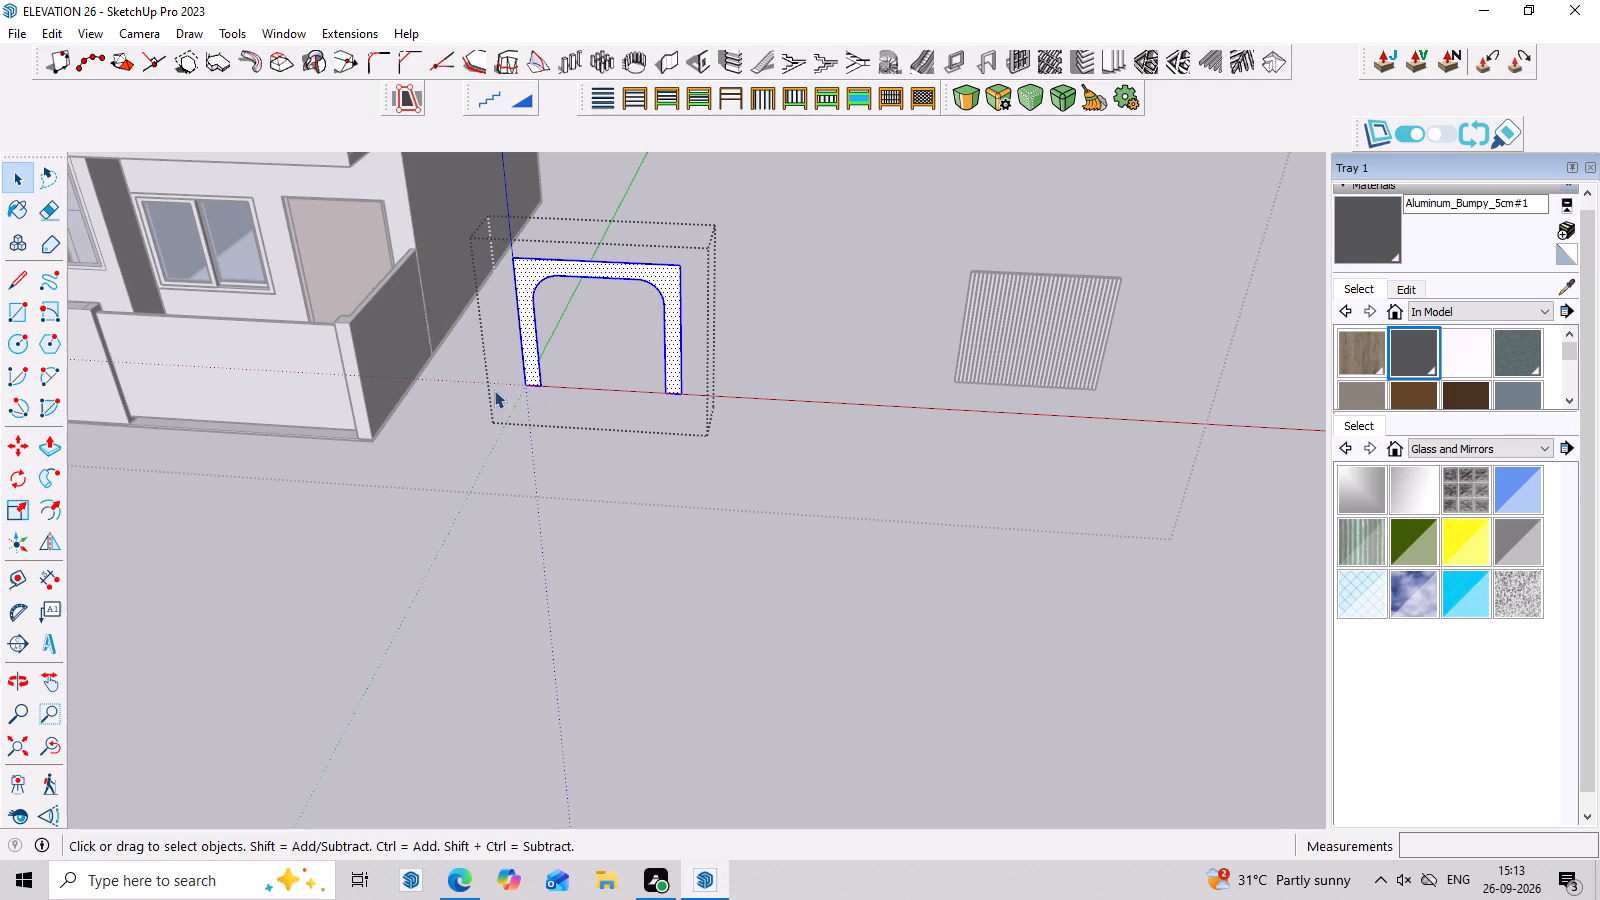
pyautogui.click(935, 482)
pyautogui.scroll(3, 1230, 398)
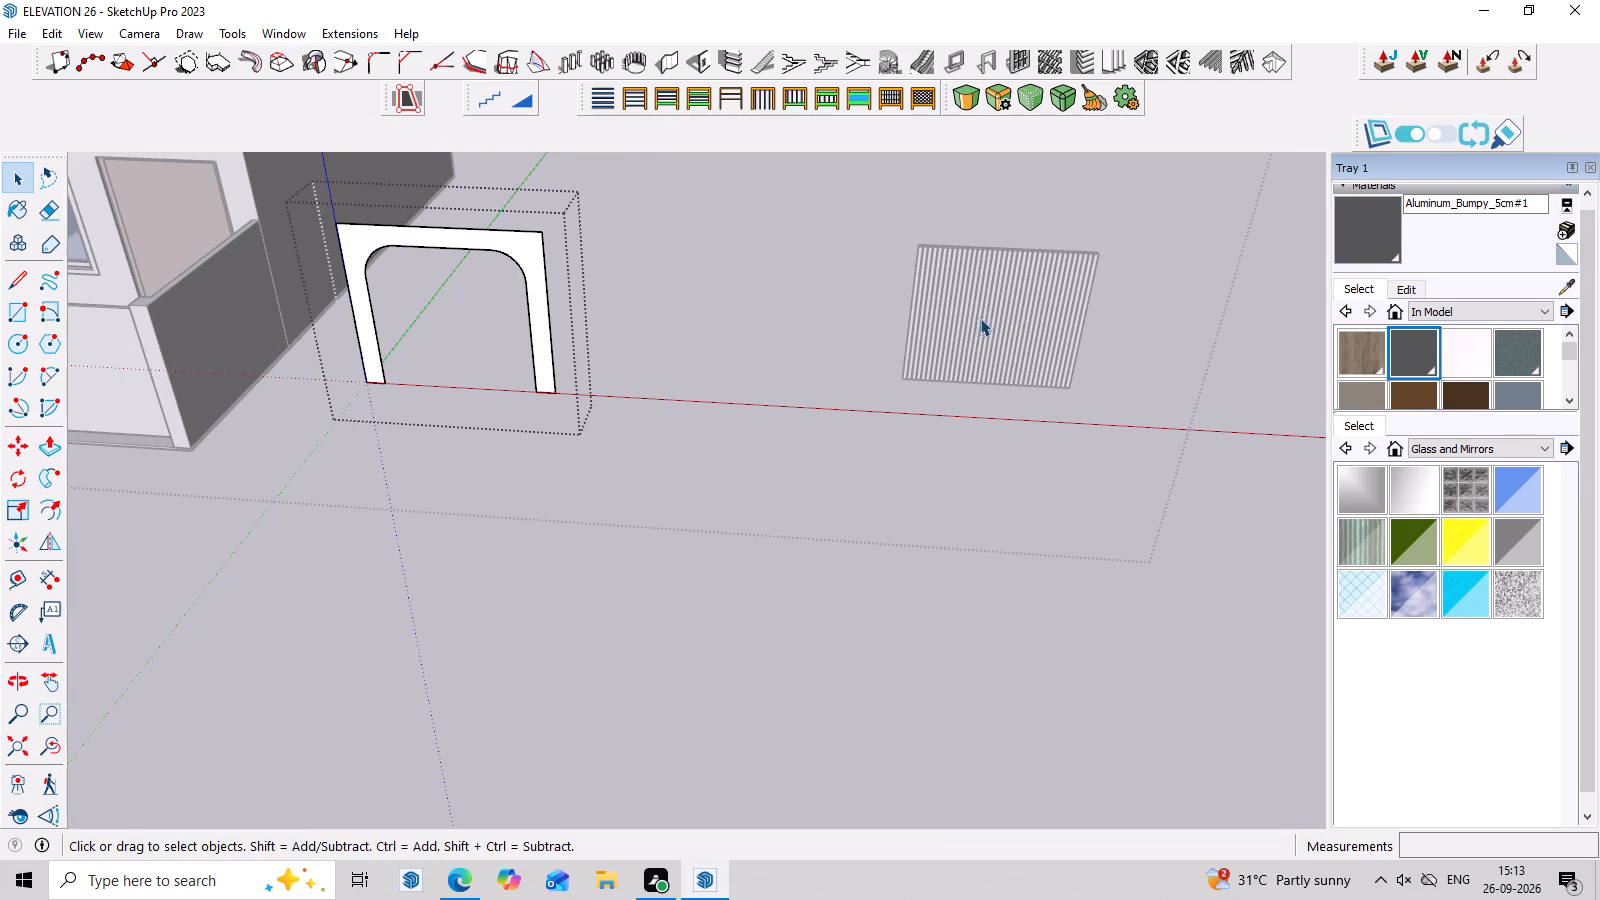
pyautogui.click(1066, 296)
pyautogui.scroll(3, 1143, 335)
pyautogui.scroll(-4, 1143, 335)
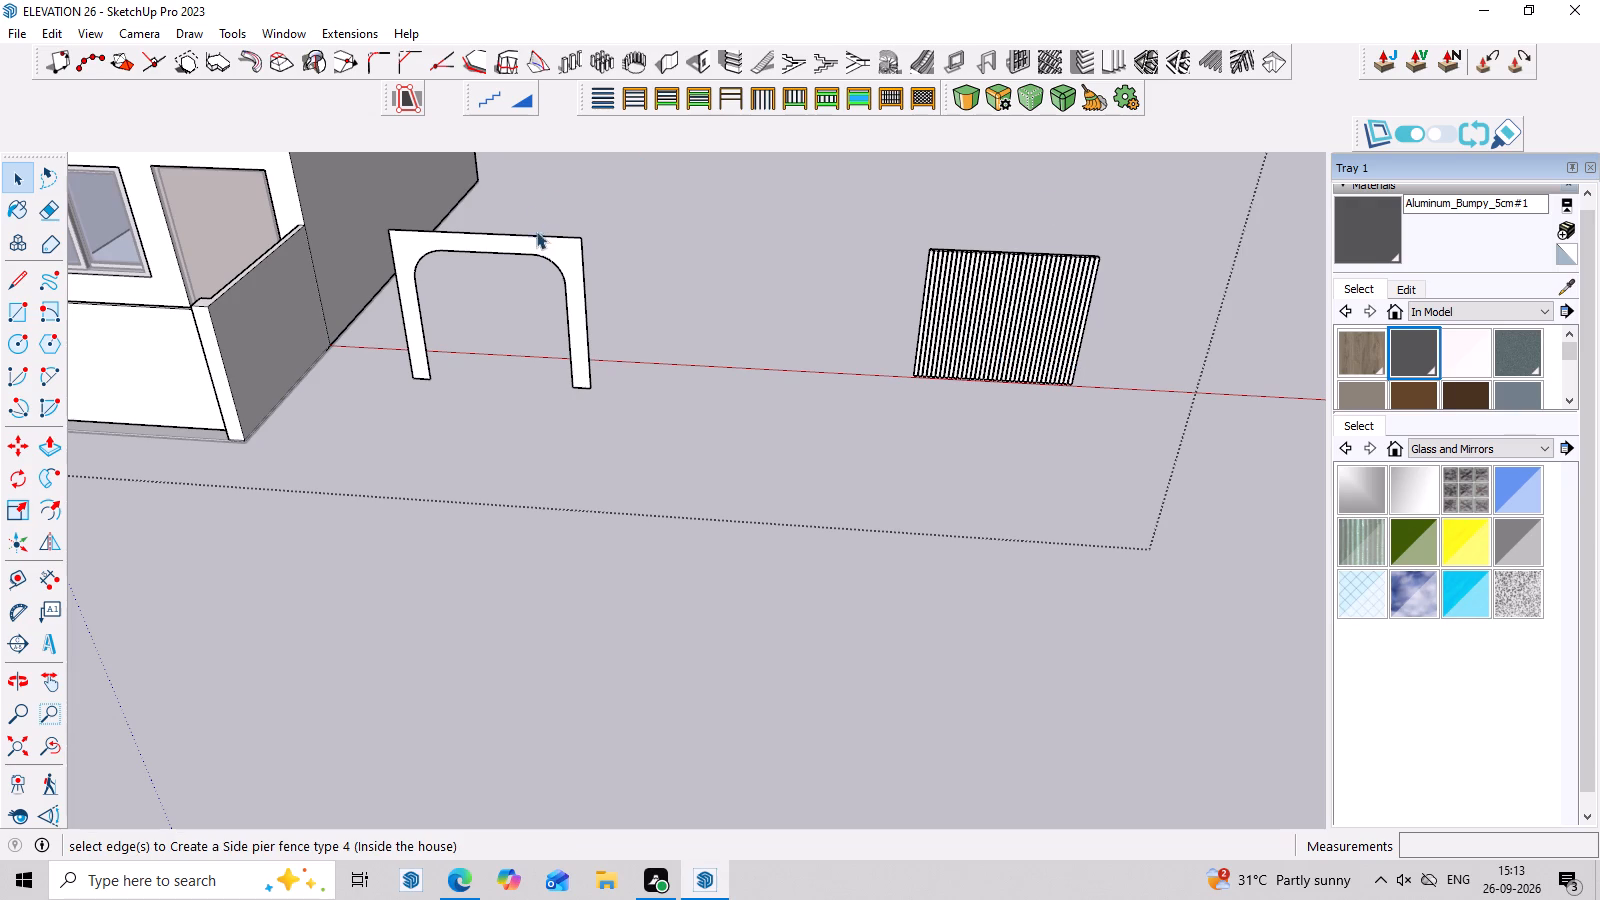
# Move the arch frame onto the face of the vertical-strip panel, matching their lower outer corners.
pyautogui.click(581, 370)
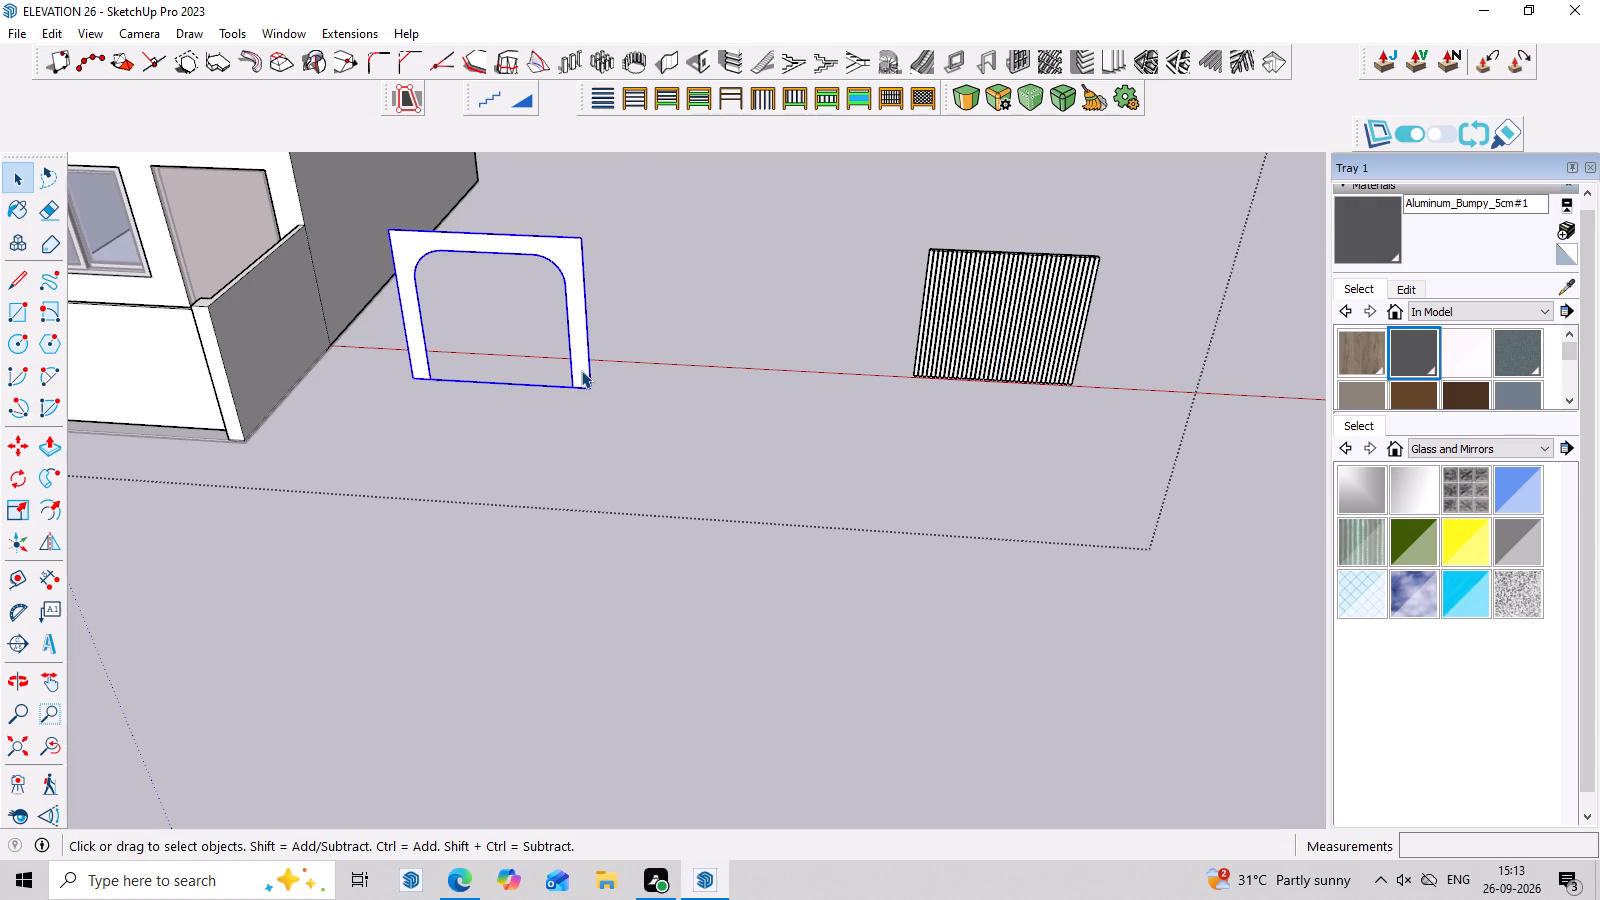
pyautogui.scroll(2, 581, 370)
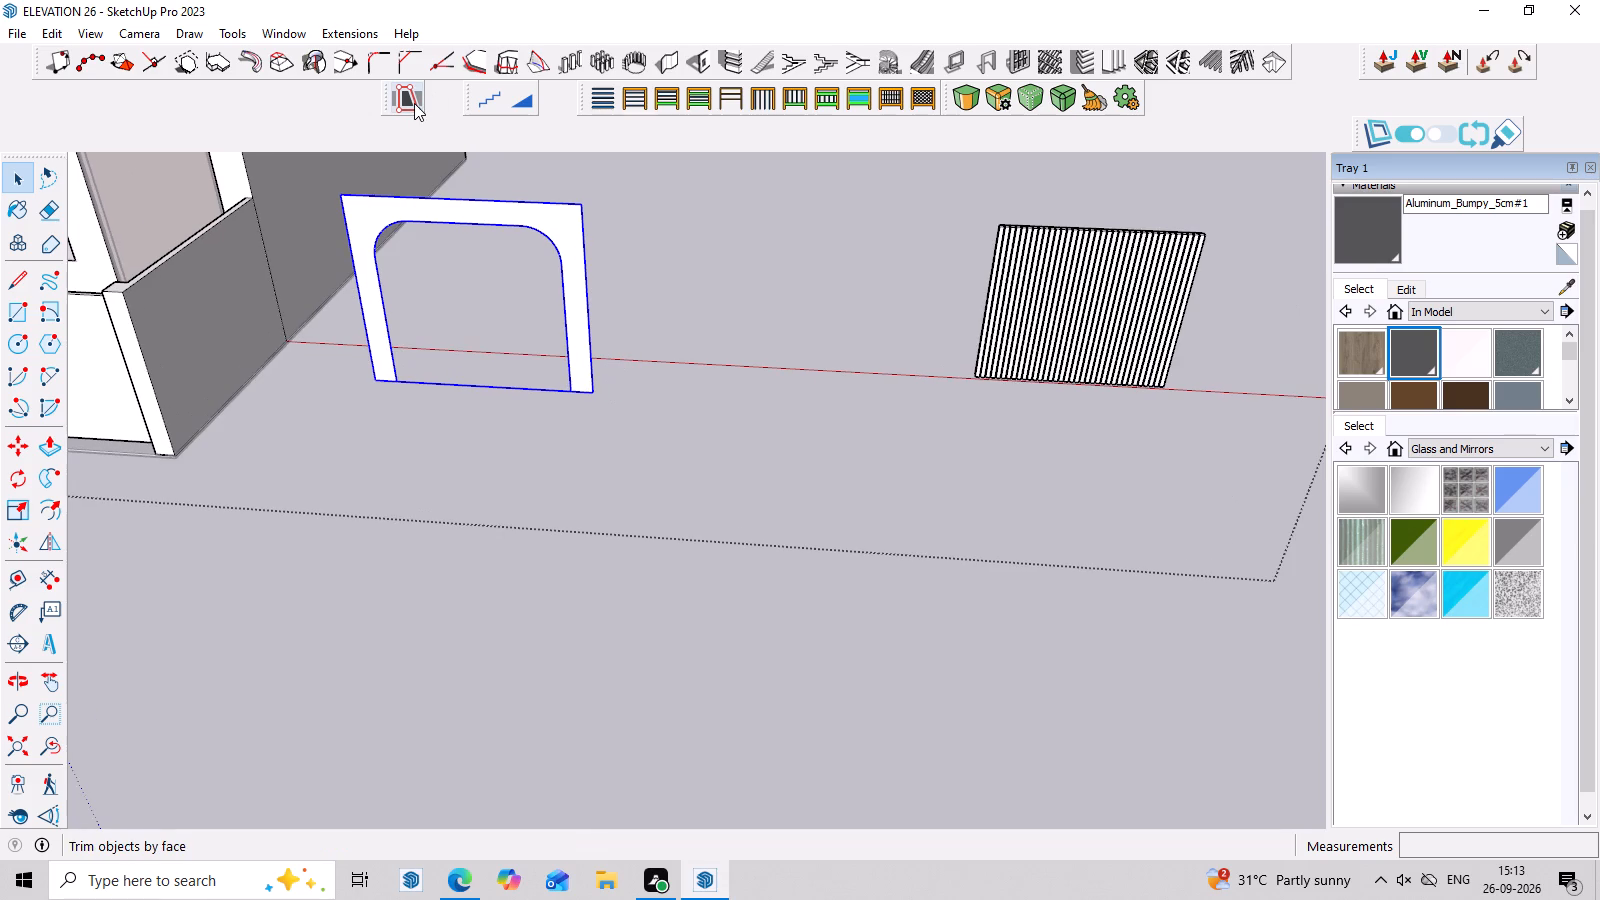
pyautogui.scroll(-3, 411, 112)
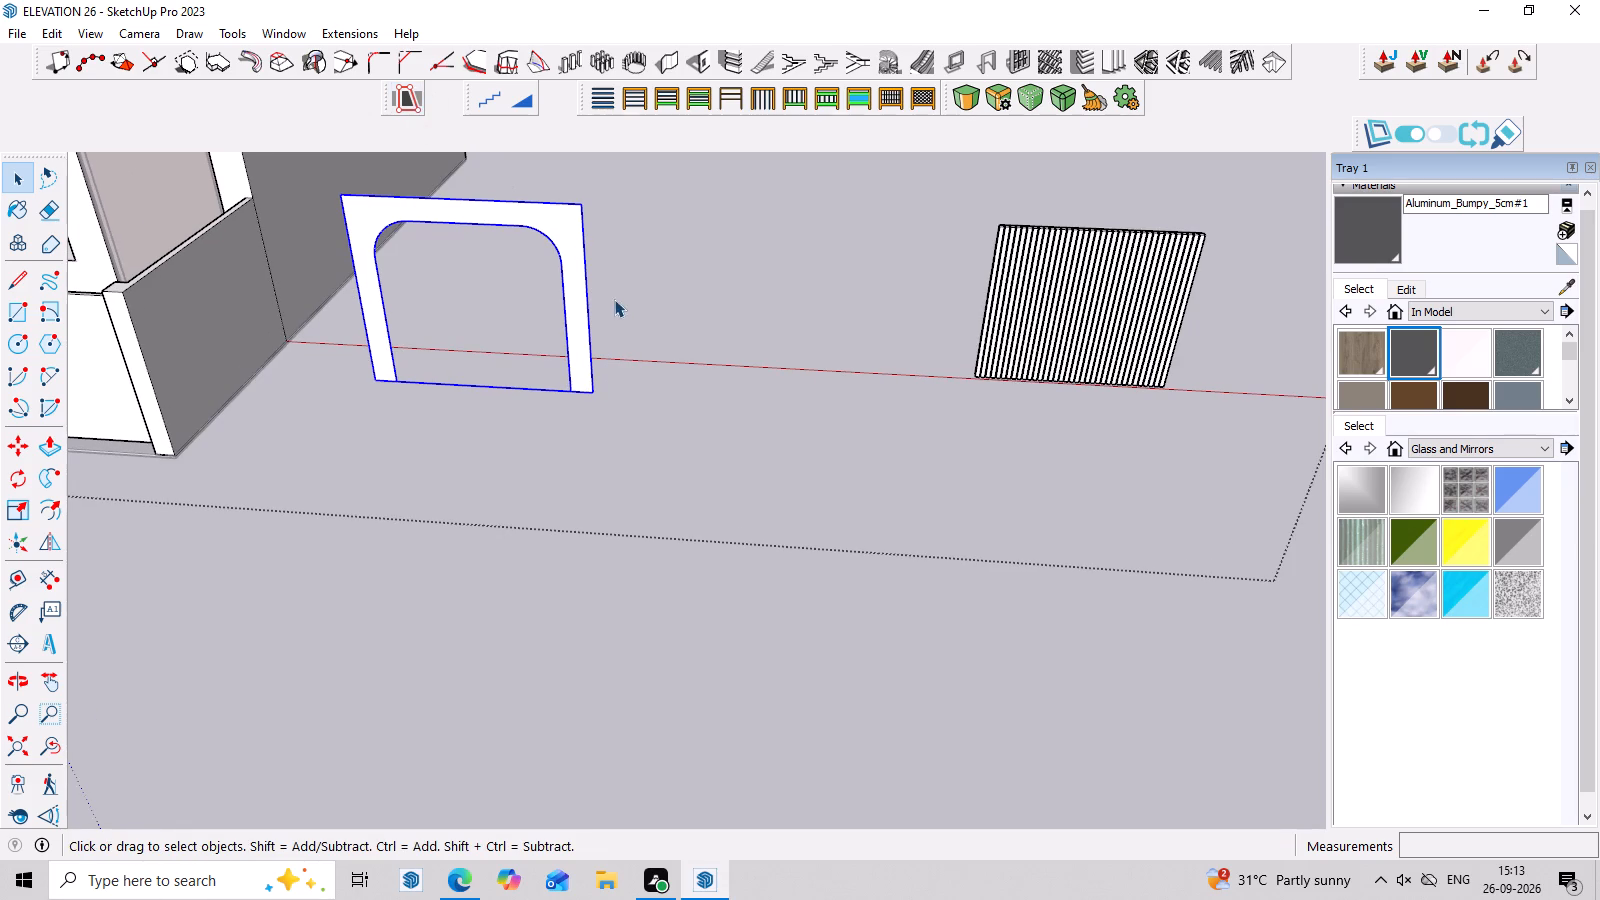
pyautogui.press('m')
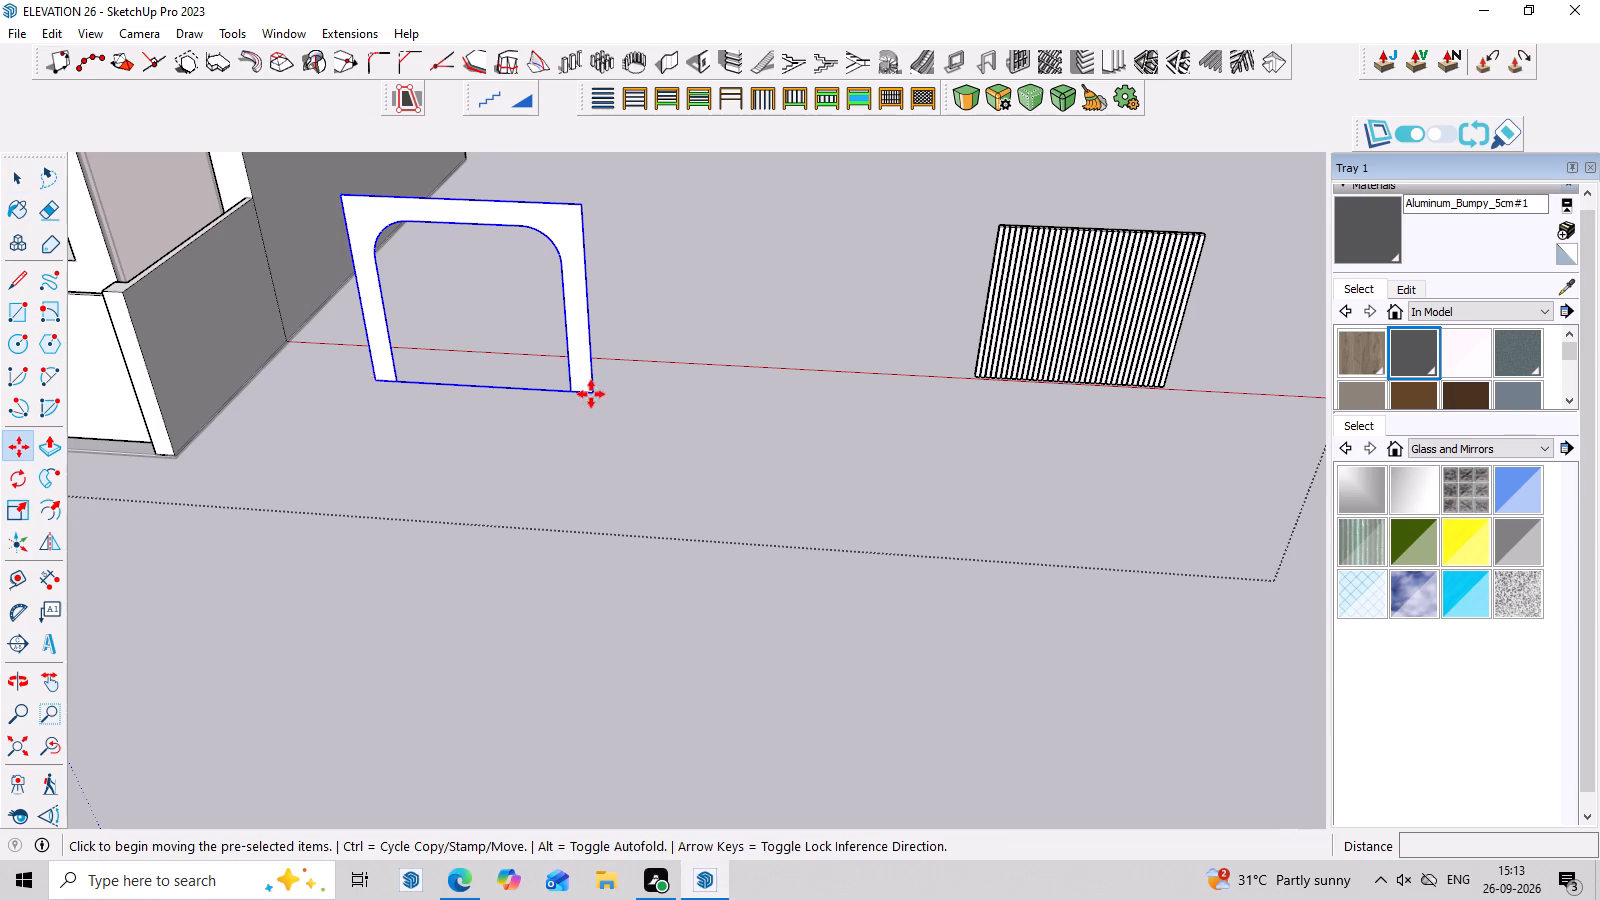
pyautogui.click(591, 394)
pyautogui.click(1172, 390)
pyautogui.moveTo(1172, 390); pyautogui.dragTo(664, 278, button='middle')
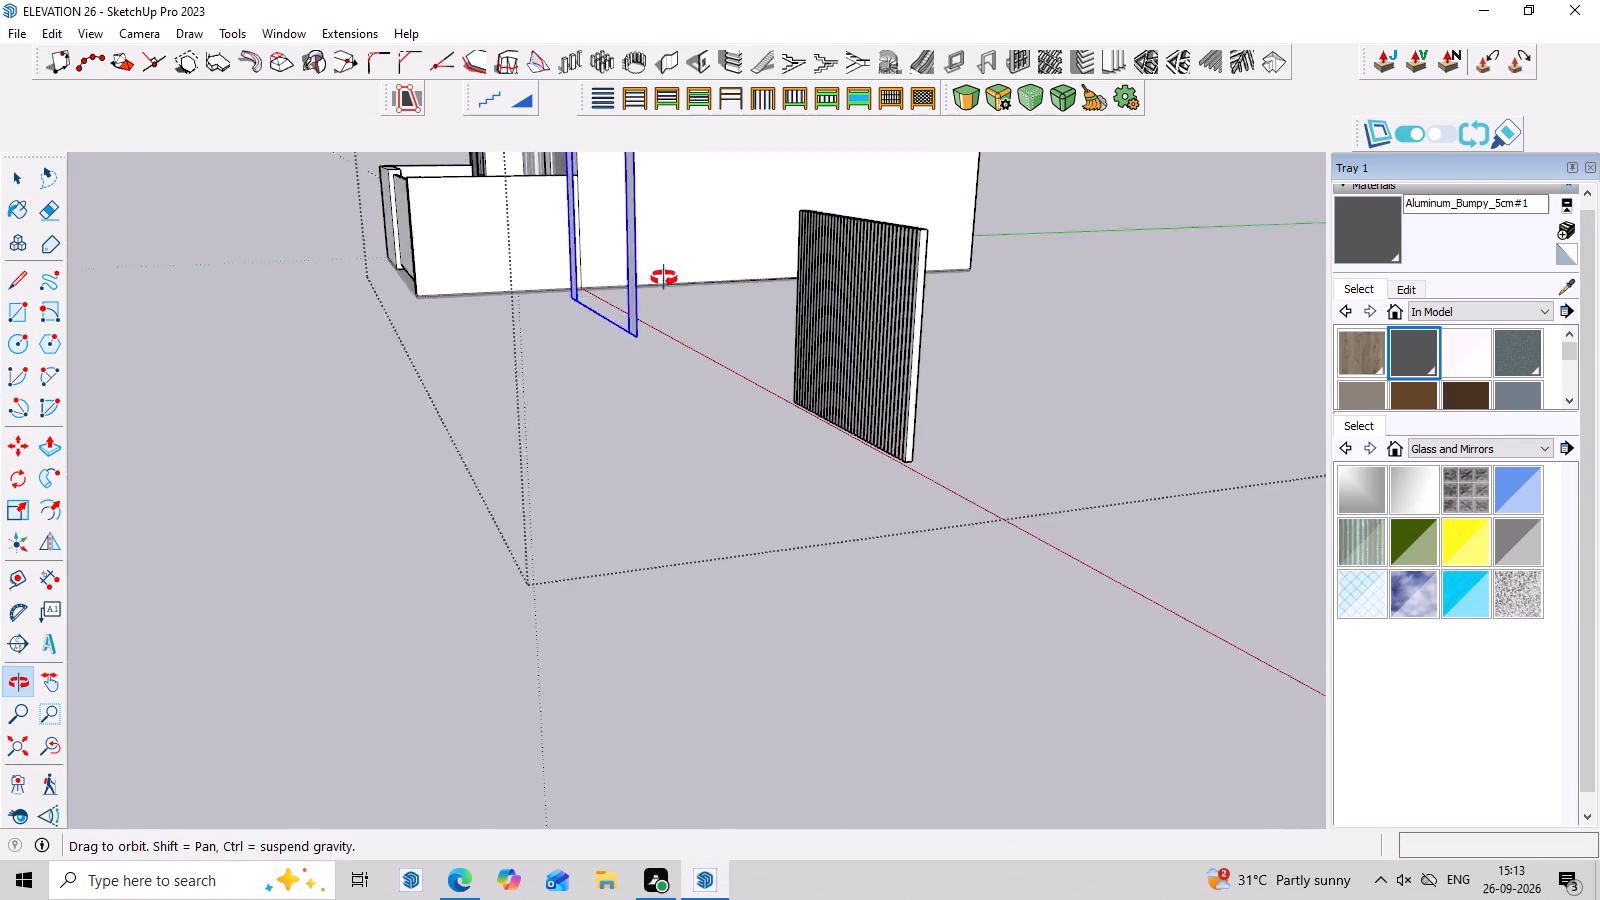
pyautogui.moveTo(664, 278); pyautogui.dragTo(659, 275, button='middle')
pyautogui.scroll(-3, 649, 269)
pyautogui.scroll(6, 630, 297)
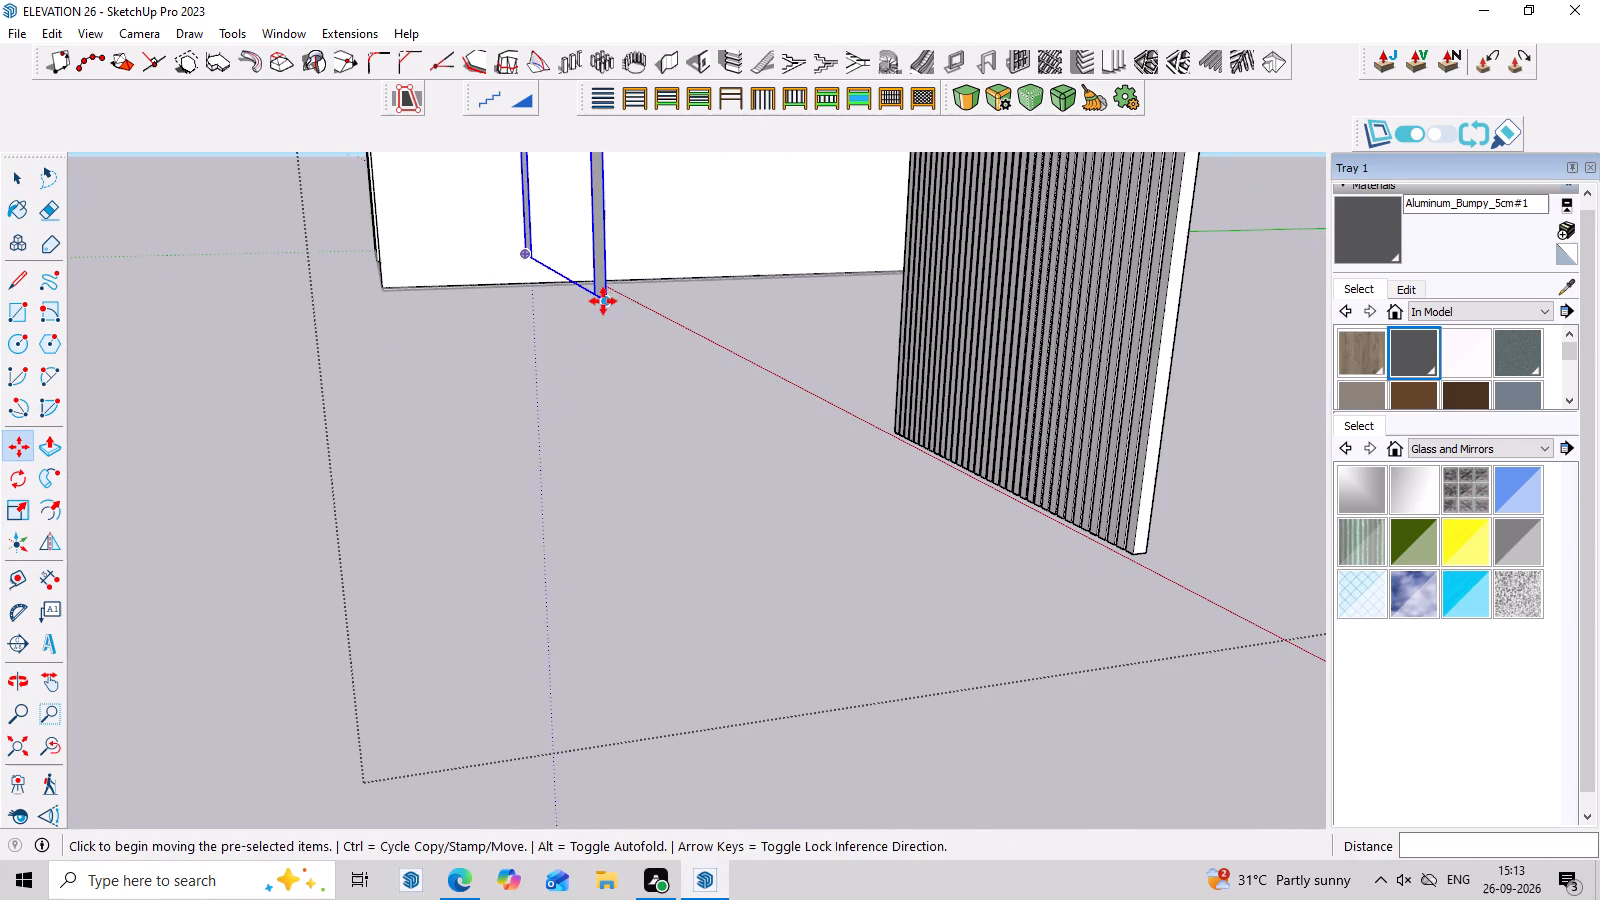
pyautogui.click(603, 301)
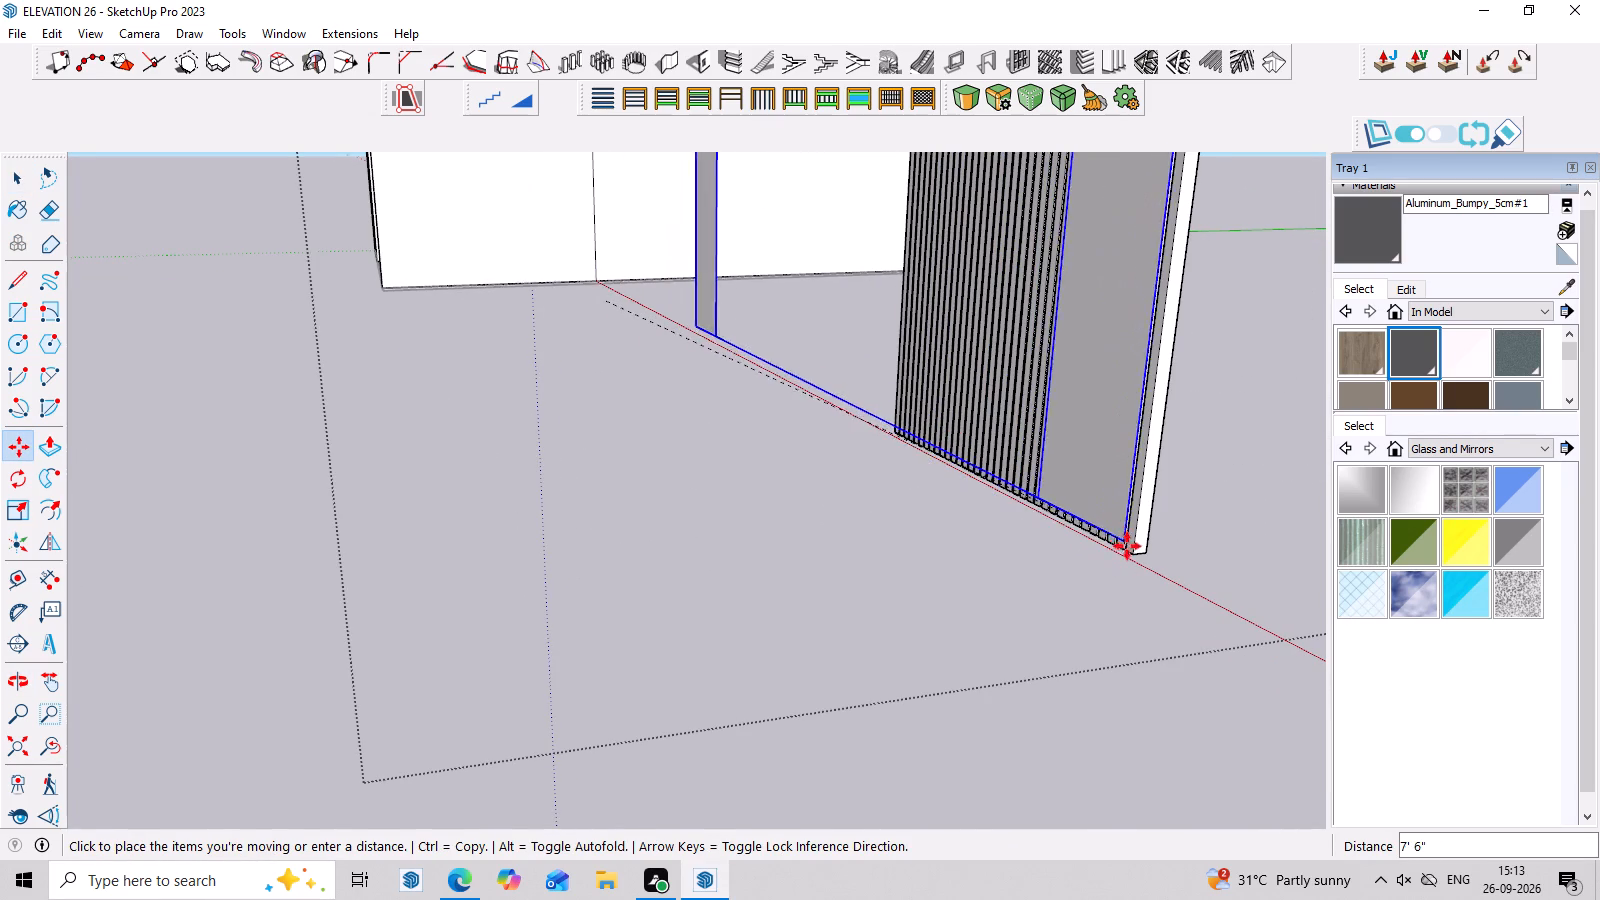
pyautogui.click(1129, 559)
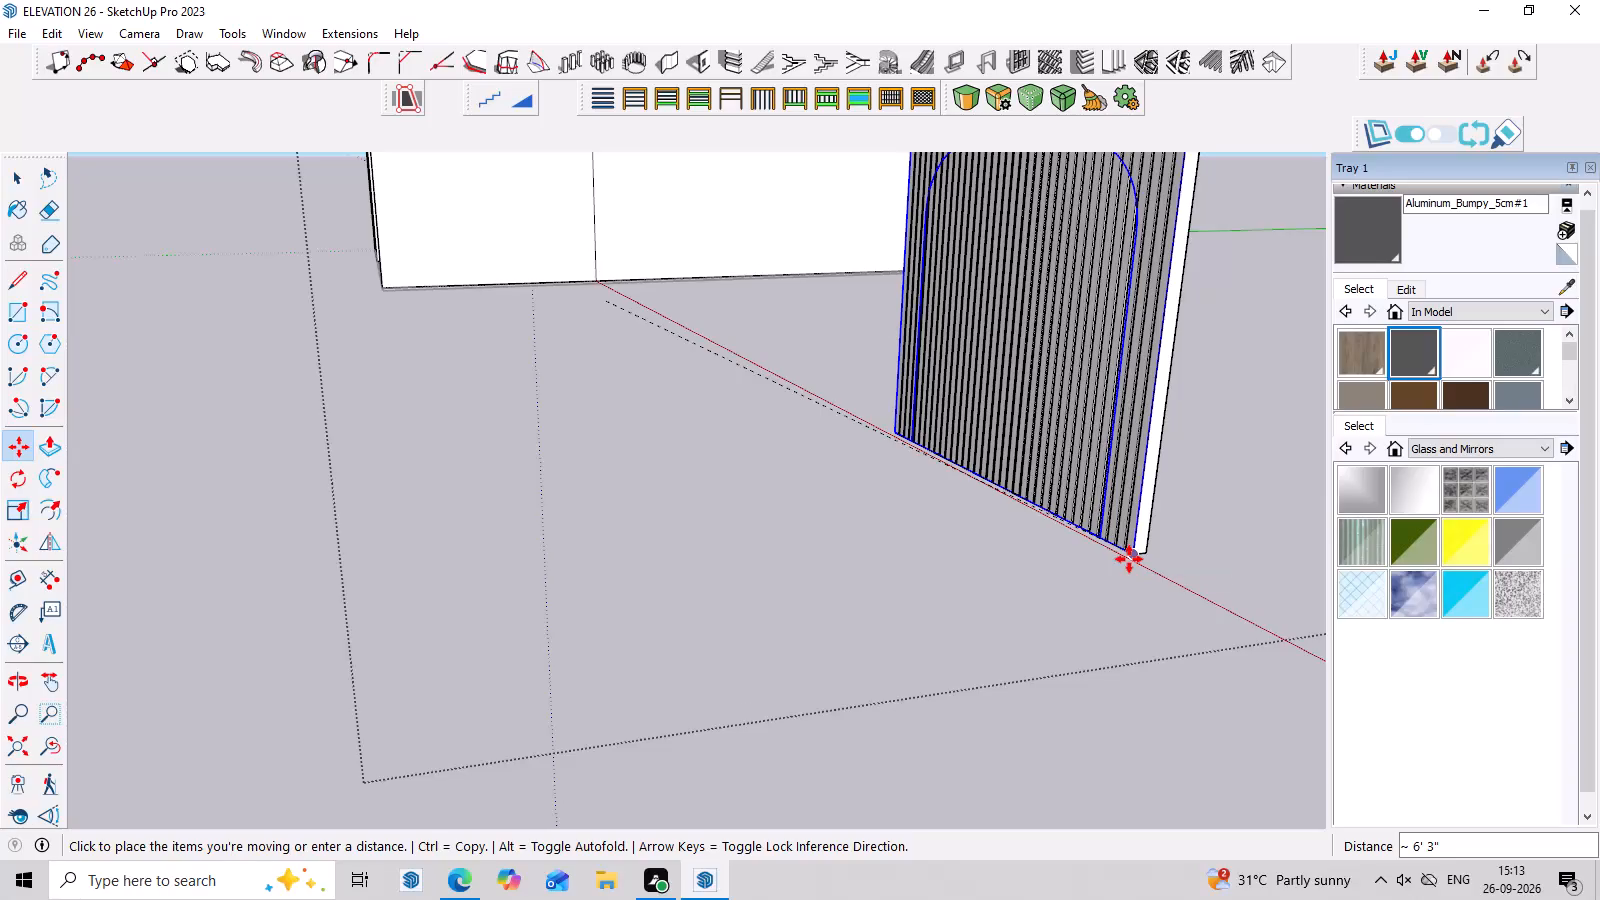
# Move the arch frame about 6' forward from the corner of the vertical-strip panel.
pyautogui.scroll(-10, 827, 554)
pyautogui.moveTo(839, 577); pyautogui.dragTo(806, 528, button='middle')
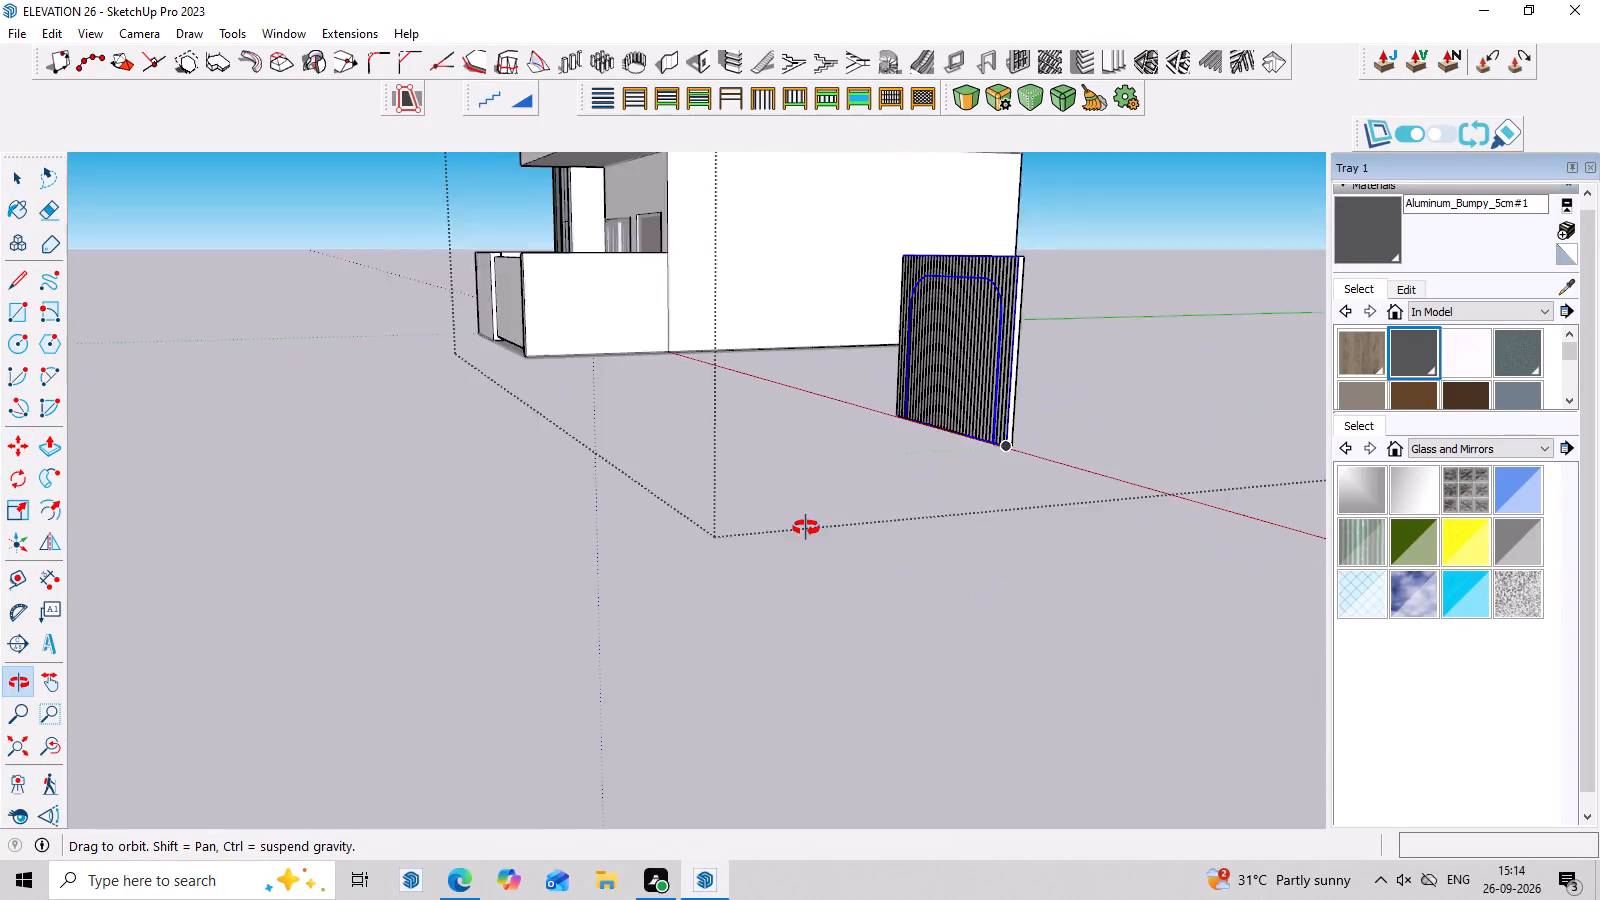
pyautogui.moveTo(806, 528); pyautogui.dragTo(805, 528, button='middle')
pyautogui.click(865, 403)
pyautogui.click(741, 428)
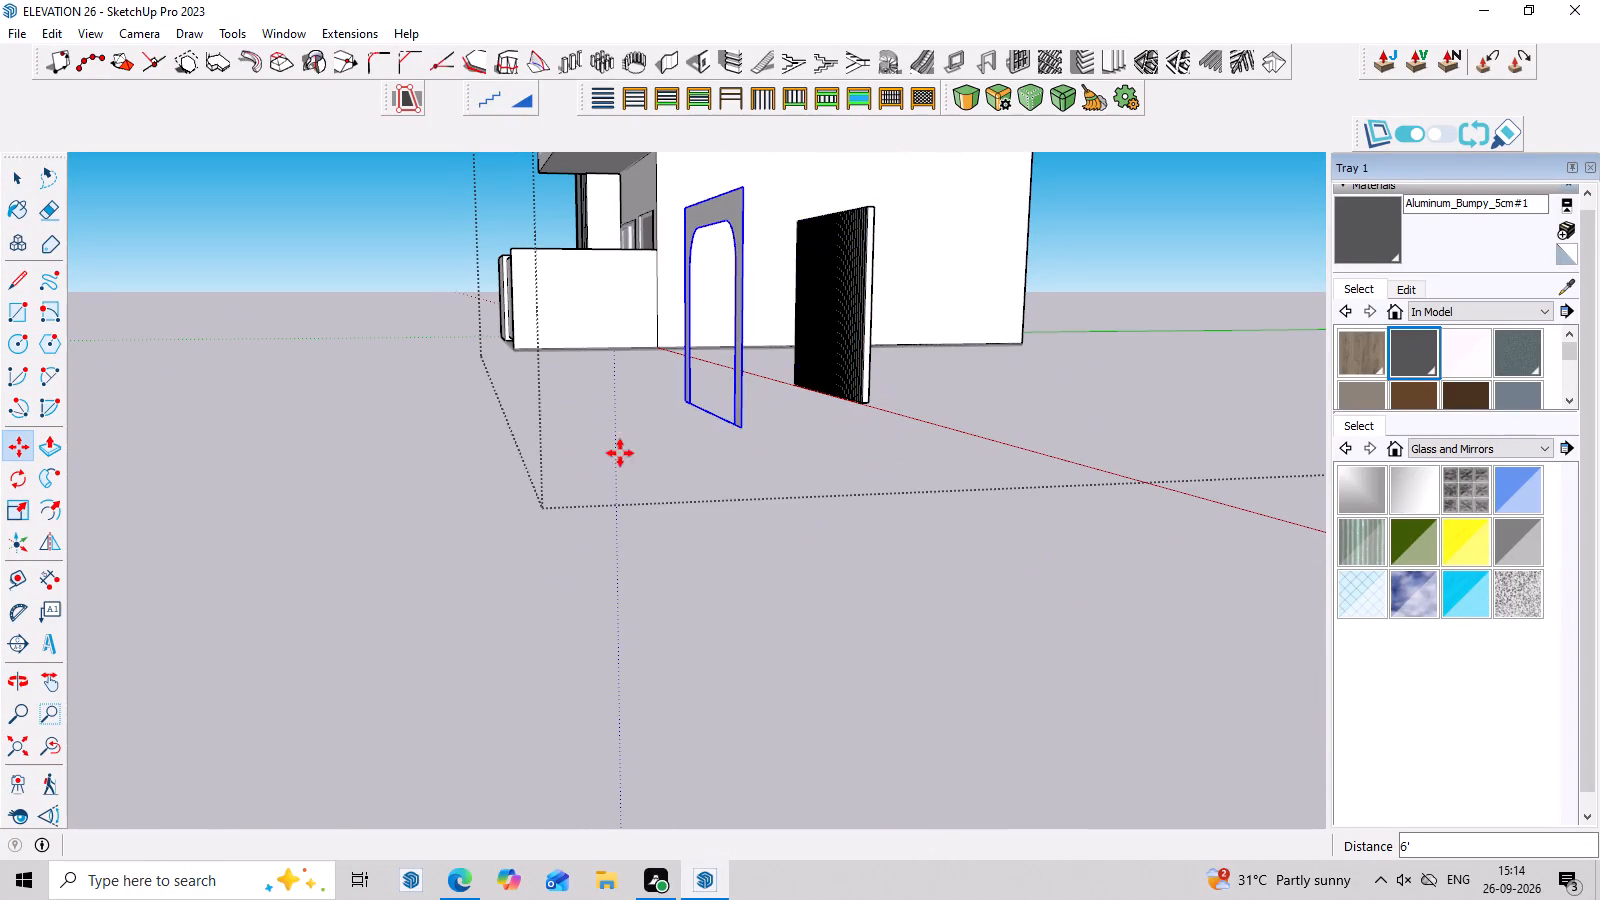
pyautogui.moveTo(593, 458); pyautogui.dragTo(639, 483, button='middle')
pyautogui.press('space')
# Open the arch frame for editing and Push/Pull its face to a thickness of 2".
pyautogui.tripleClick(923, 316)
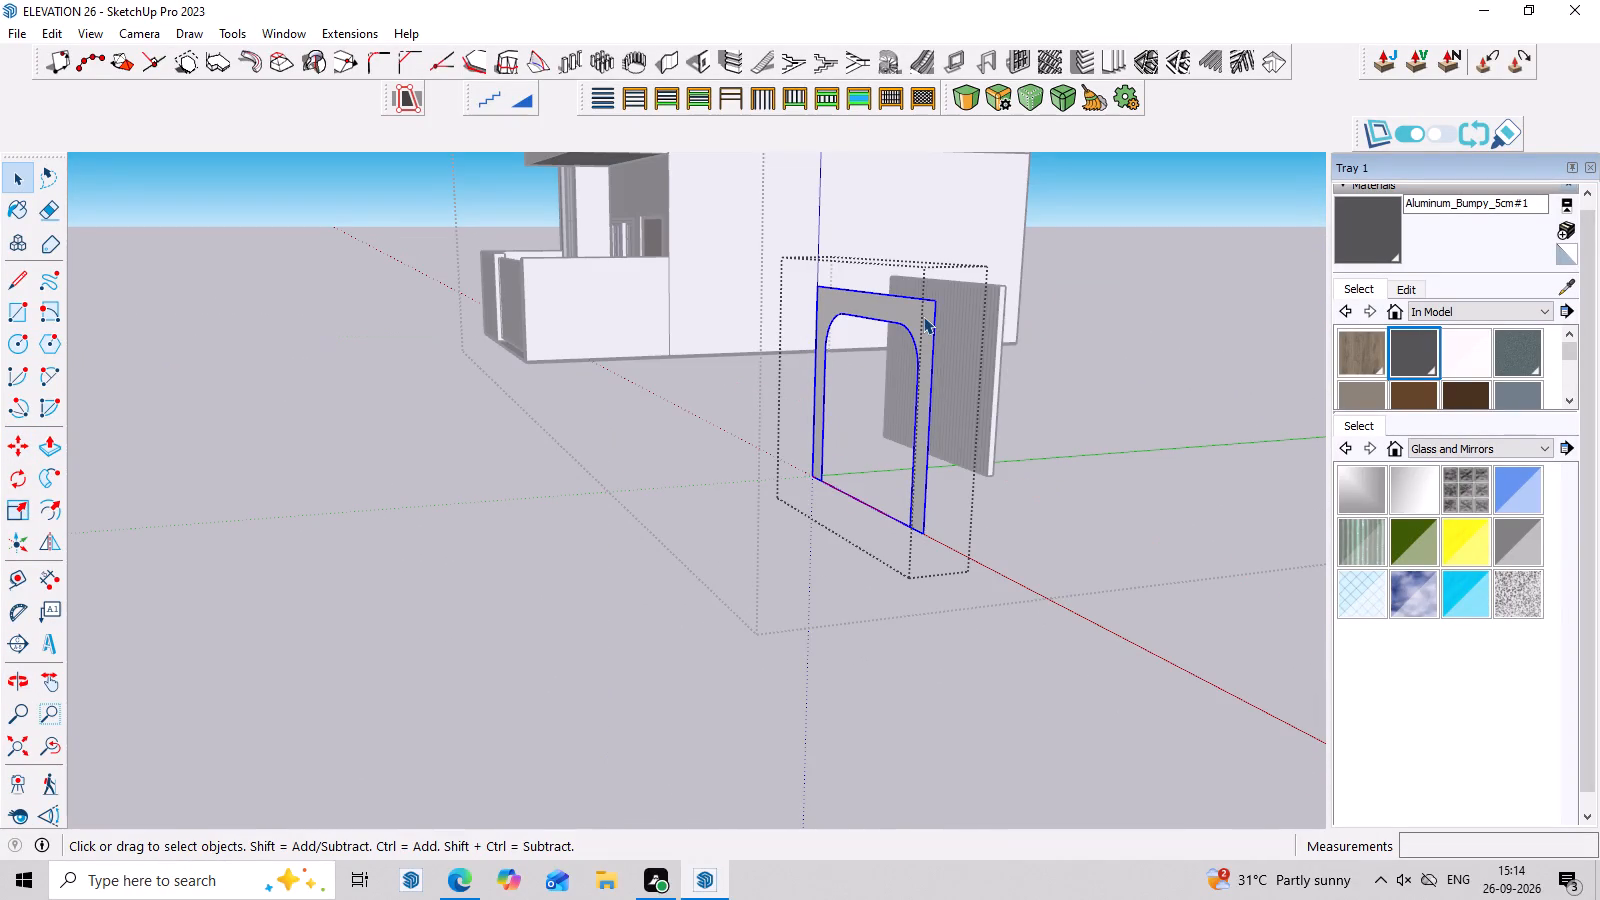
pyautogui.press('p')
pyautogui.click(923, 316)
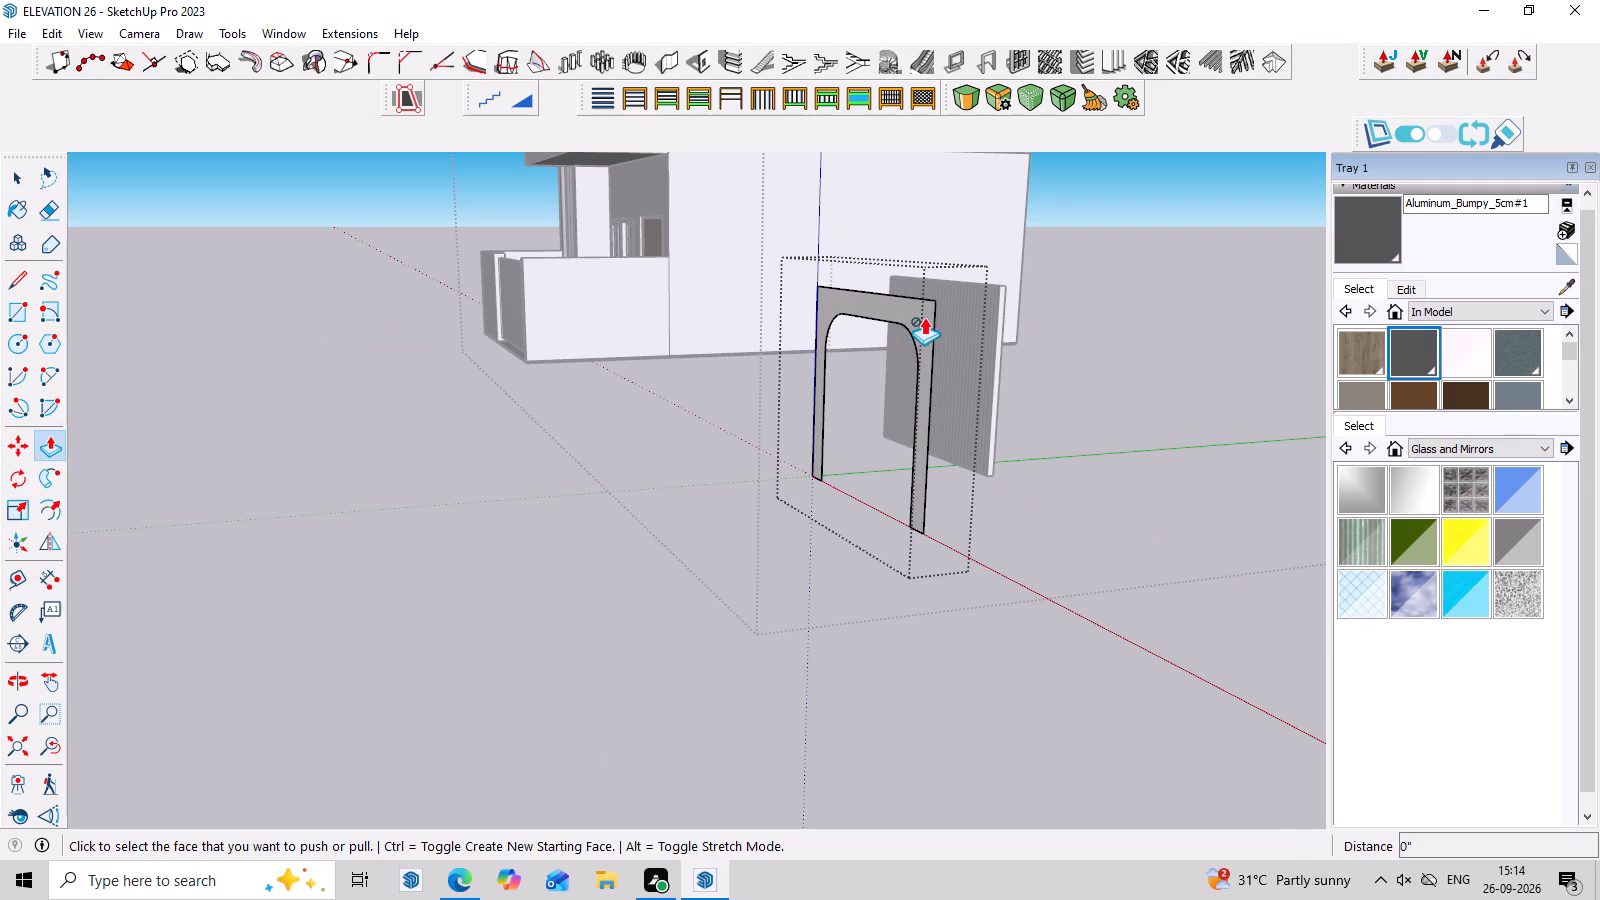
pyautogui.press('space')
pyautogui.doubleClick(917, 314)
pyautogui.click(917, 314)
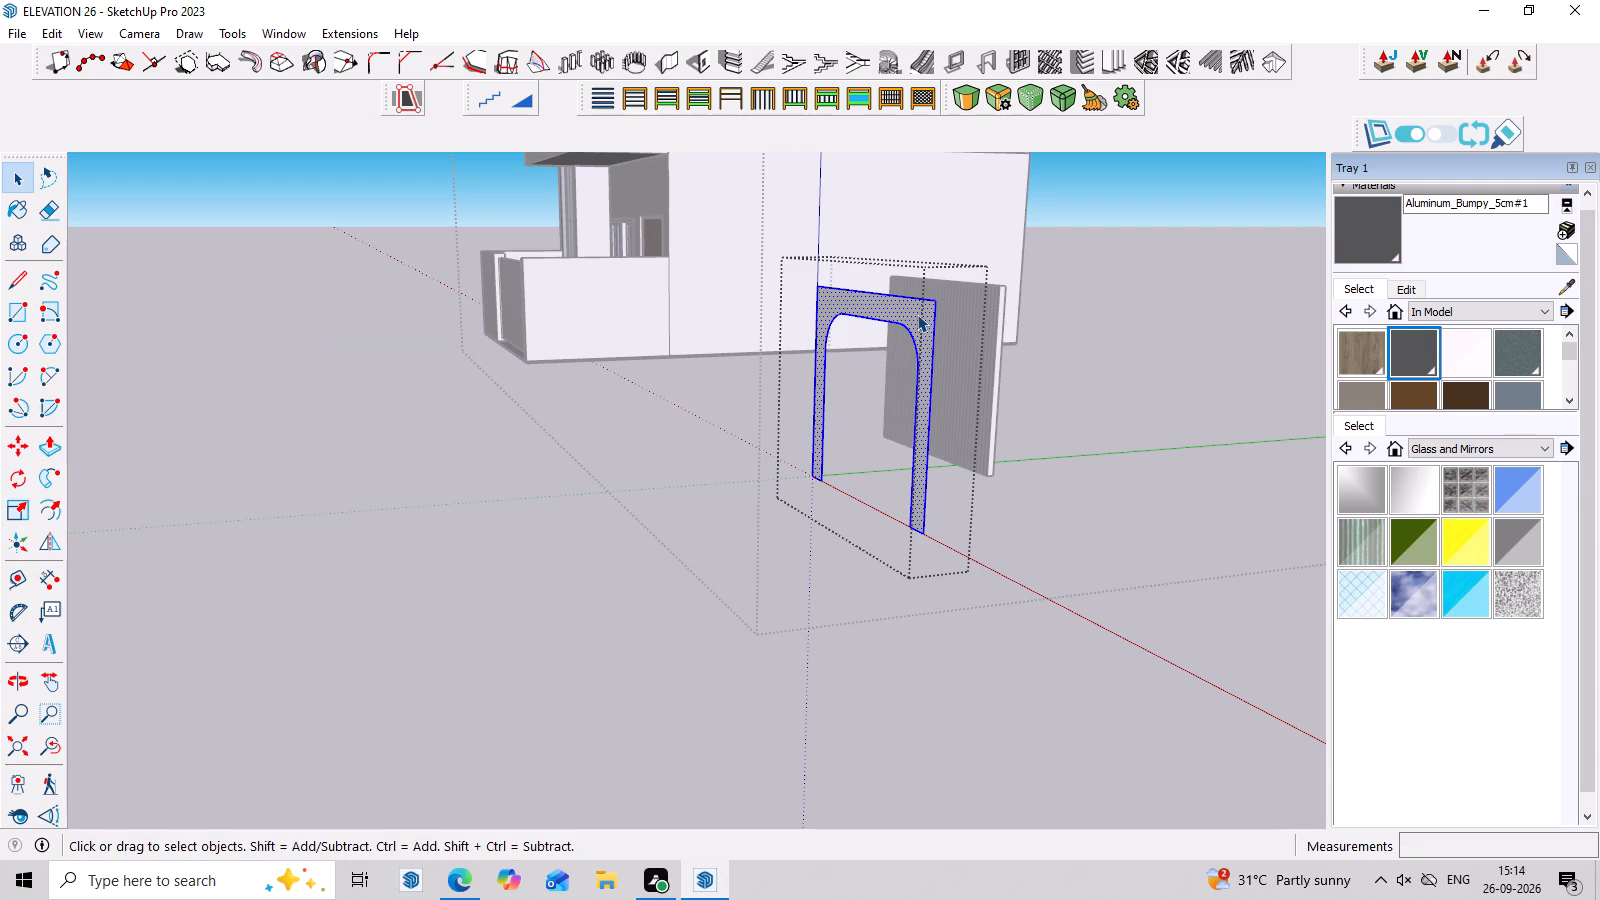
pyautogui.press('p')
pyautogui.click(917, 314)
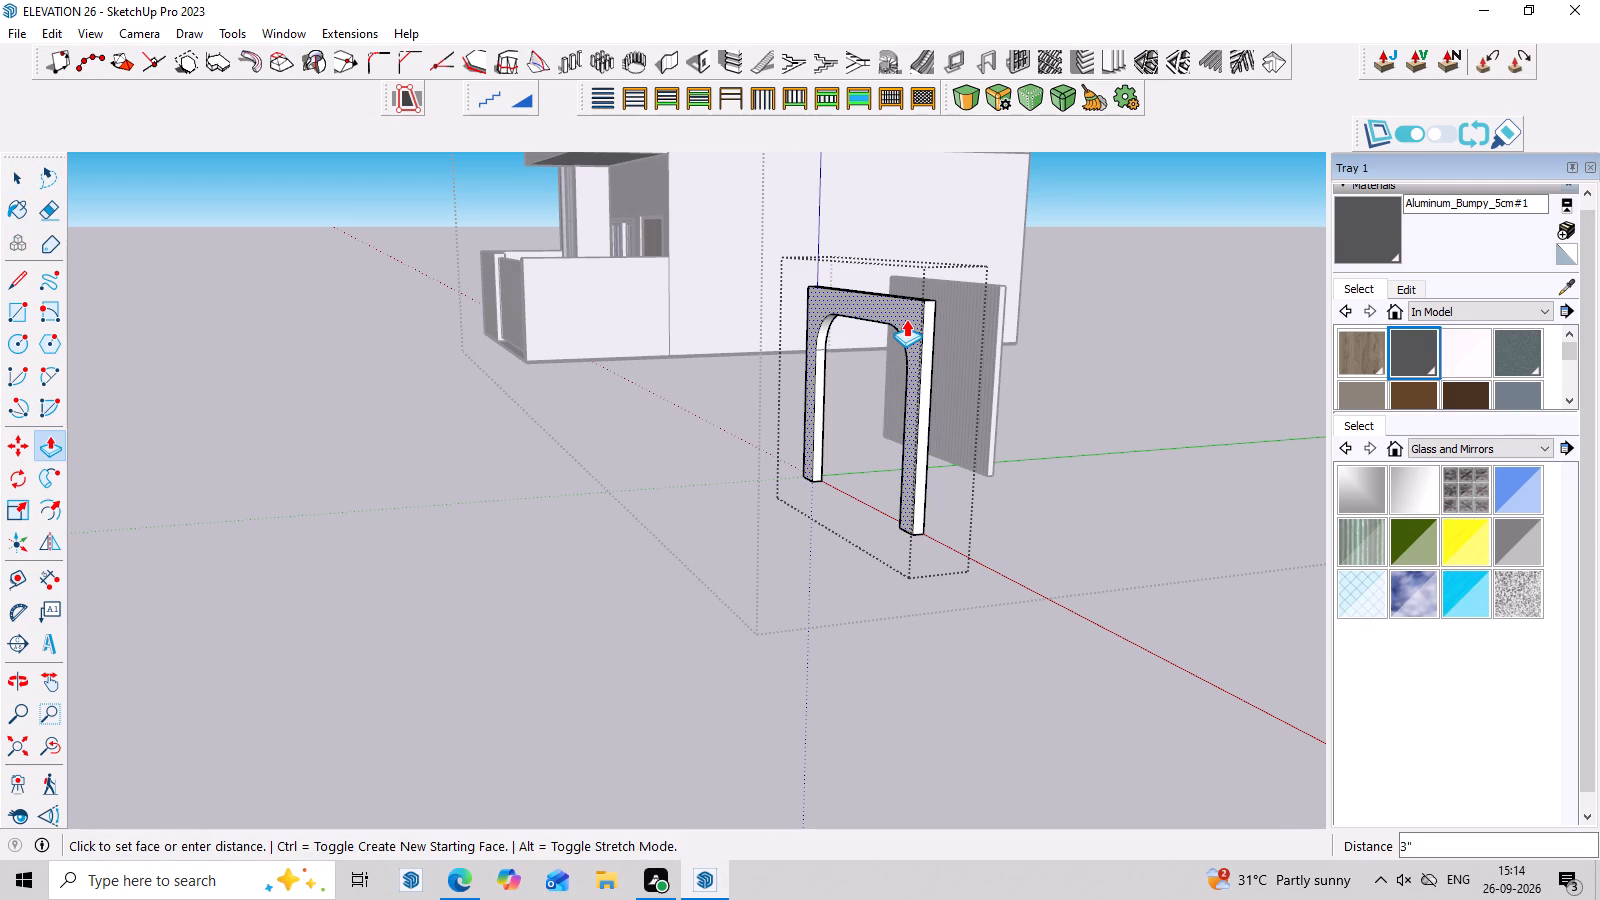
pyautogui.press('2')
pyautogui.press('Return')
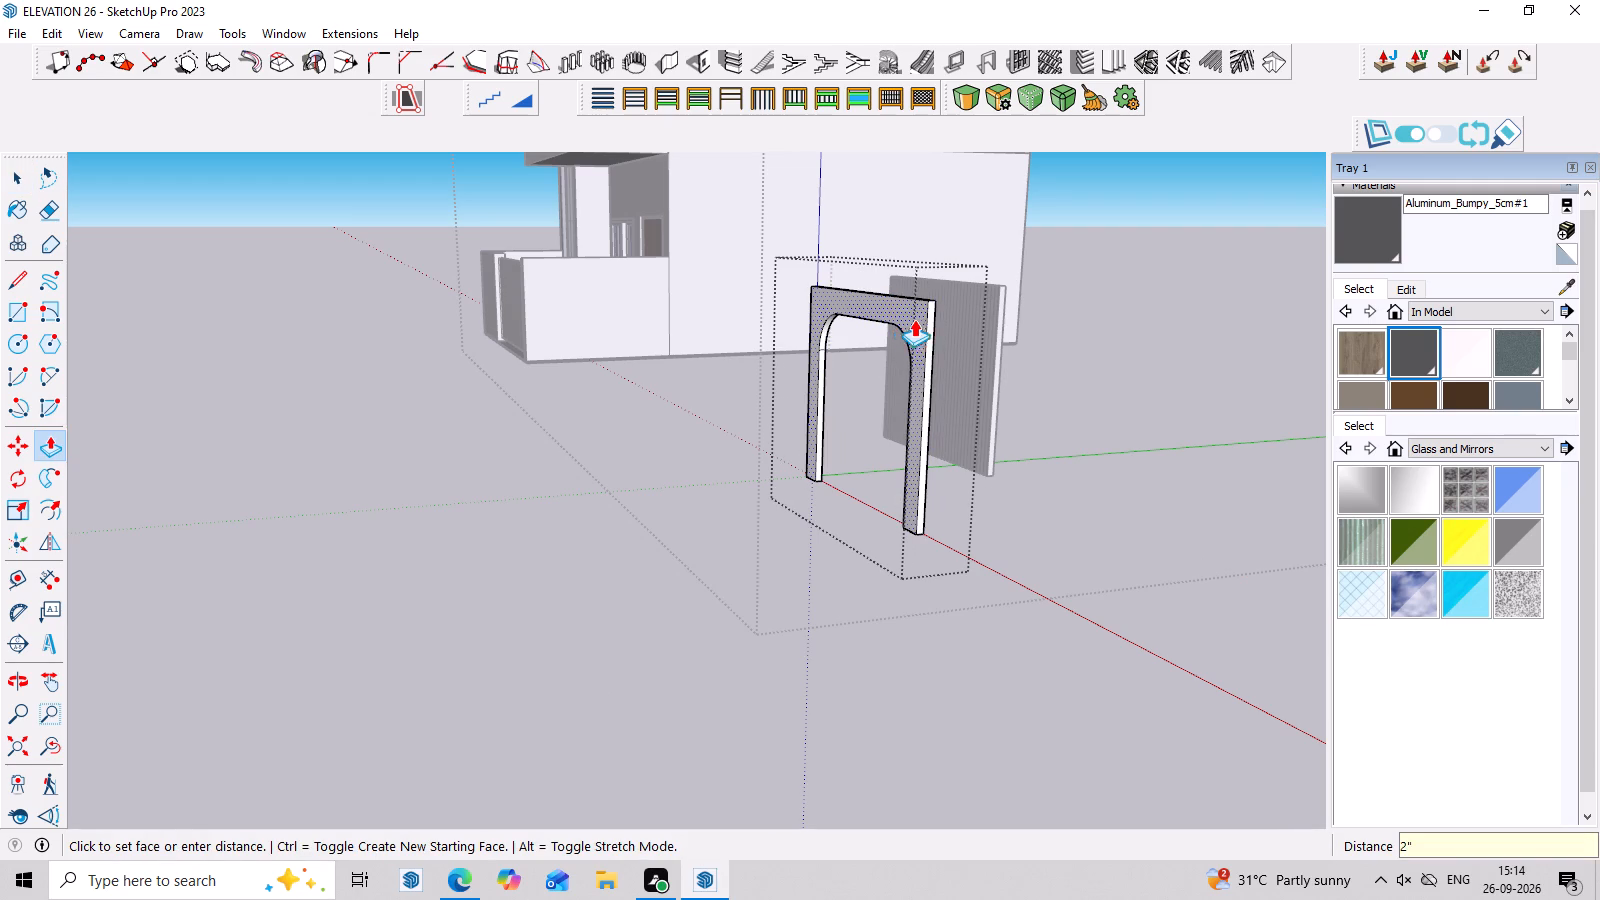
# Select all geometry of the thickened arch frame and make it a group.
pyautogui.press('space')
pyautogui.tripleClick(920, 328)
pyautogui.rightClick(920, 328)
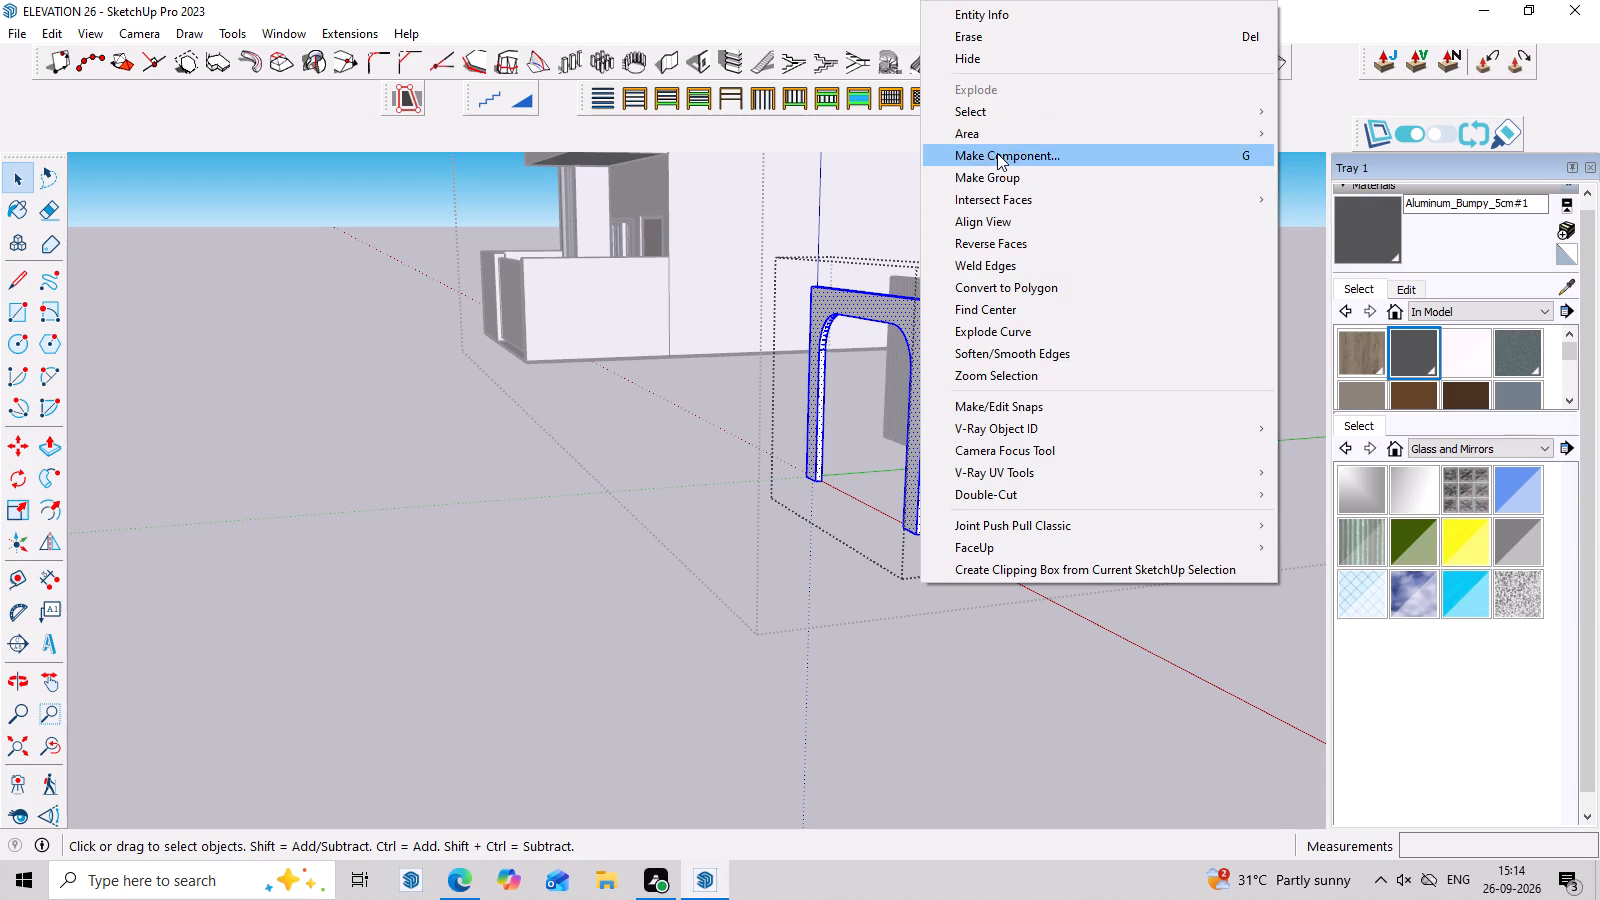
pyautogui.click(991, 187)
# Move the arch frame group about 5' 8" back to stand just in front of the vertical-strip panel, and close group editing.
pyautogui.moveTo(964, 487); pyautogui.dragTo(860, 508, button='middle')
pyautogui.scroll(-3, 594, 555)
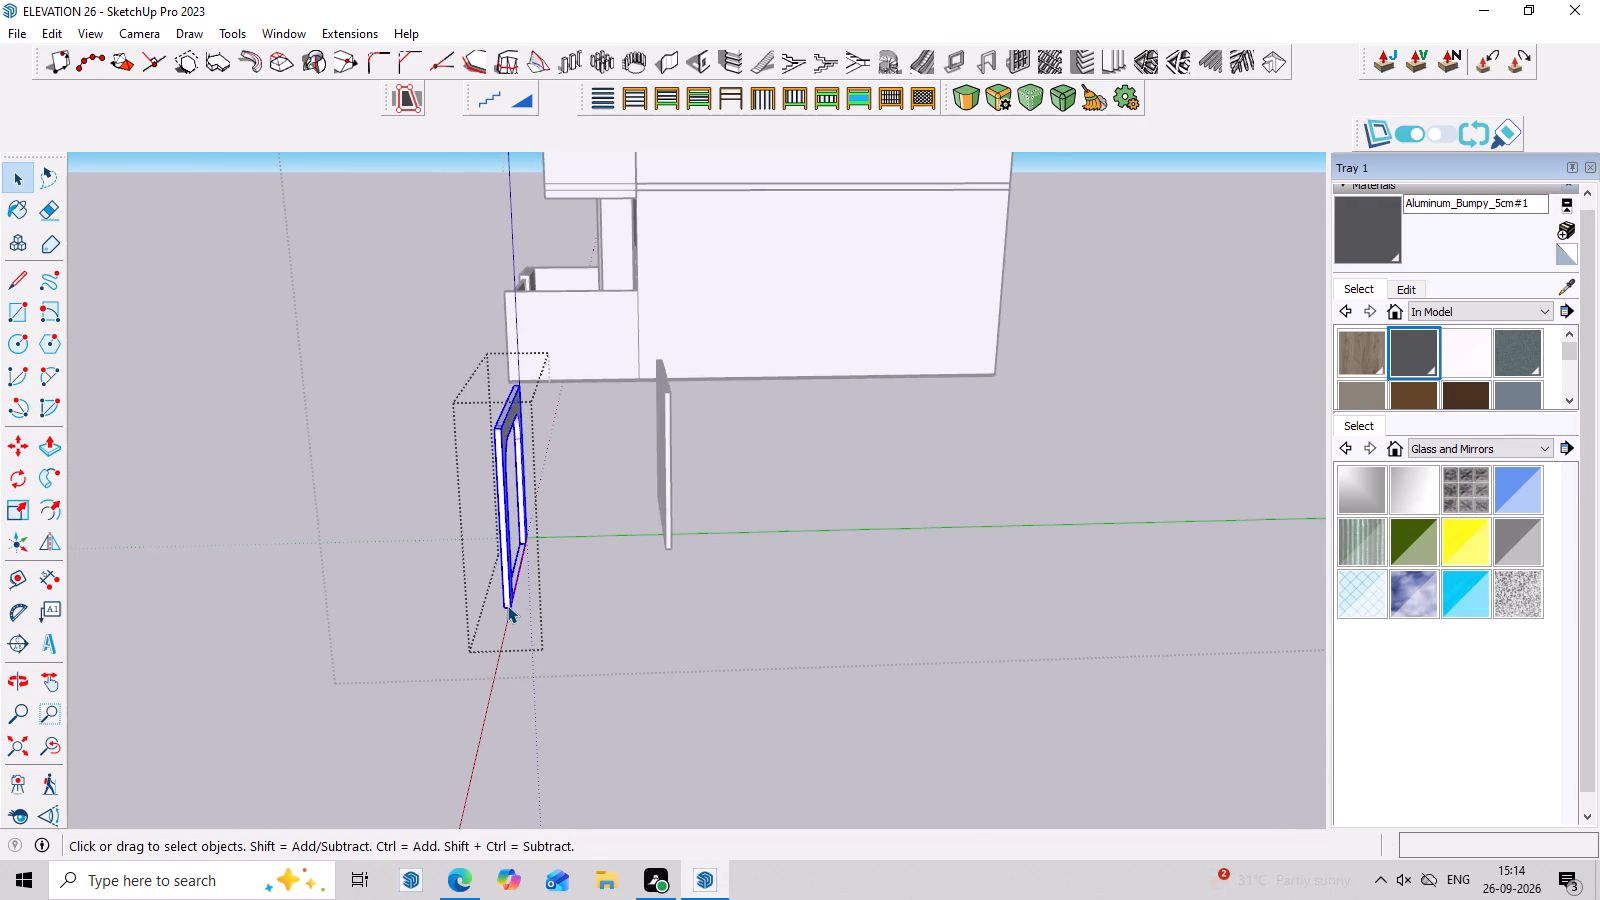
pyautogui.scroll(3, 507, 605)
pyautogui.press('m')
pyautogui.scroll(6, 516, 606)
pyautogui.click(513, 606)
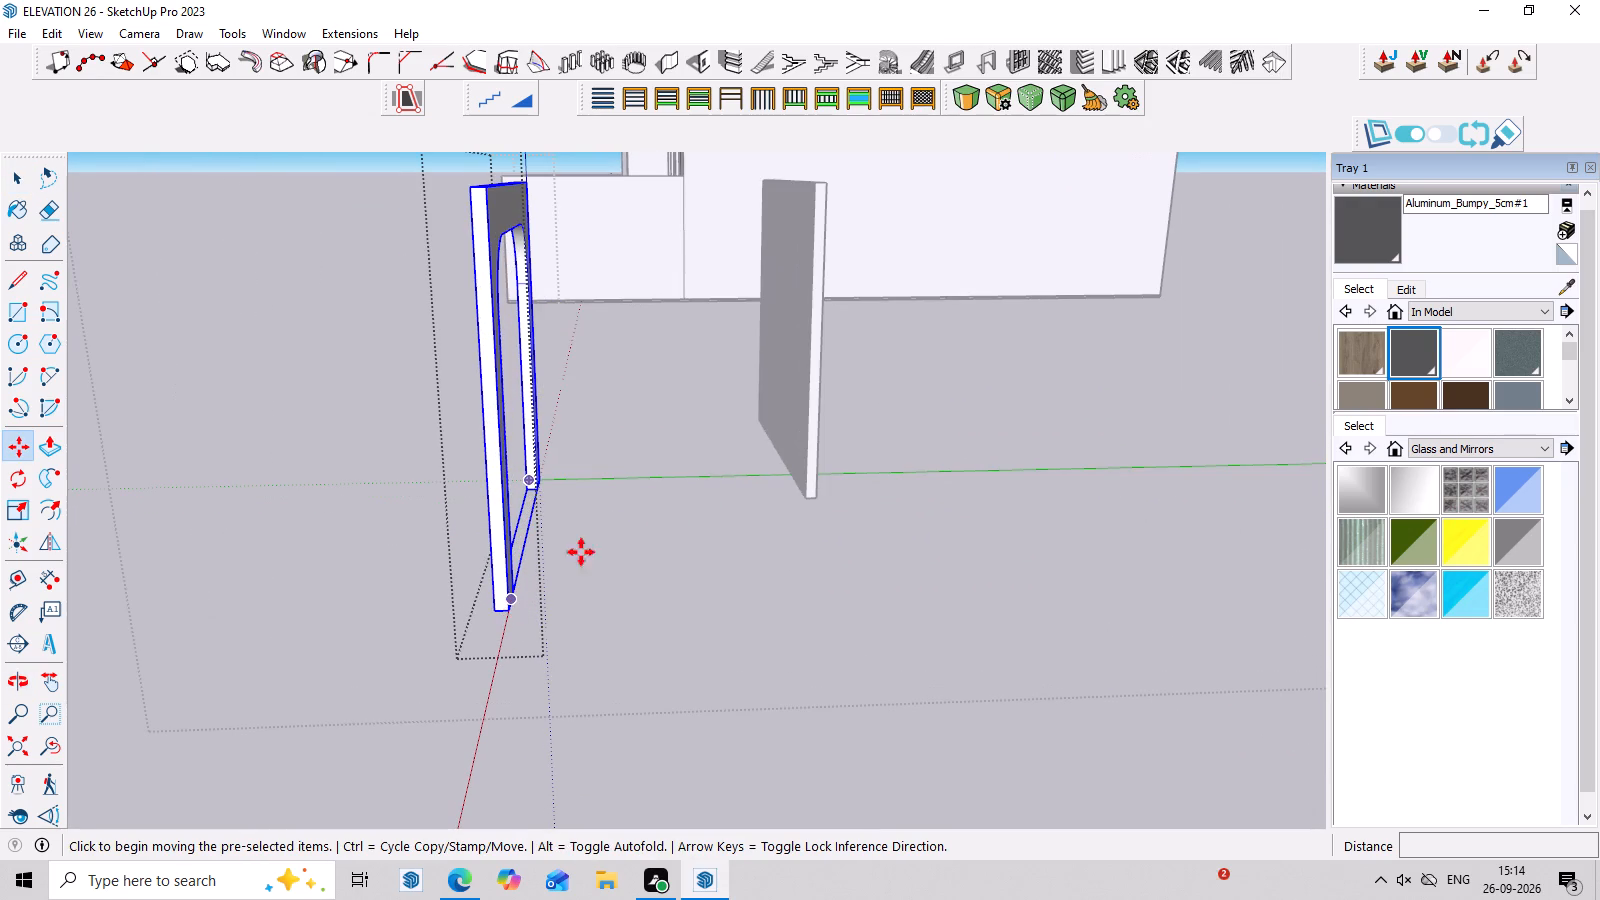
pyautogui.click(502, 615)
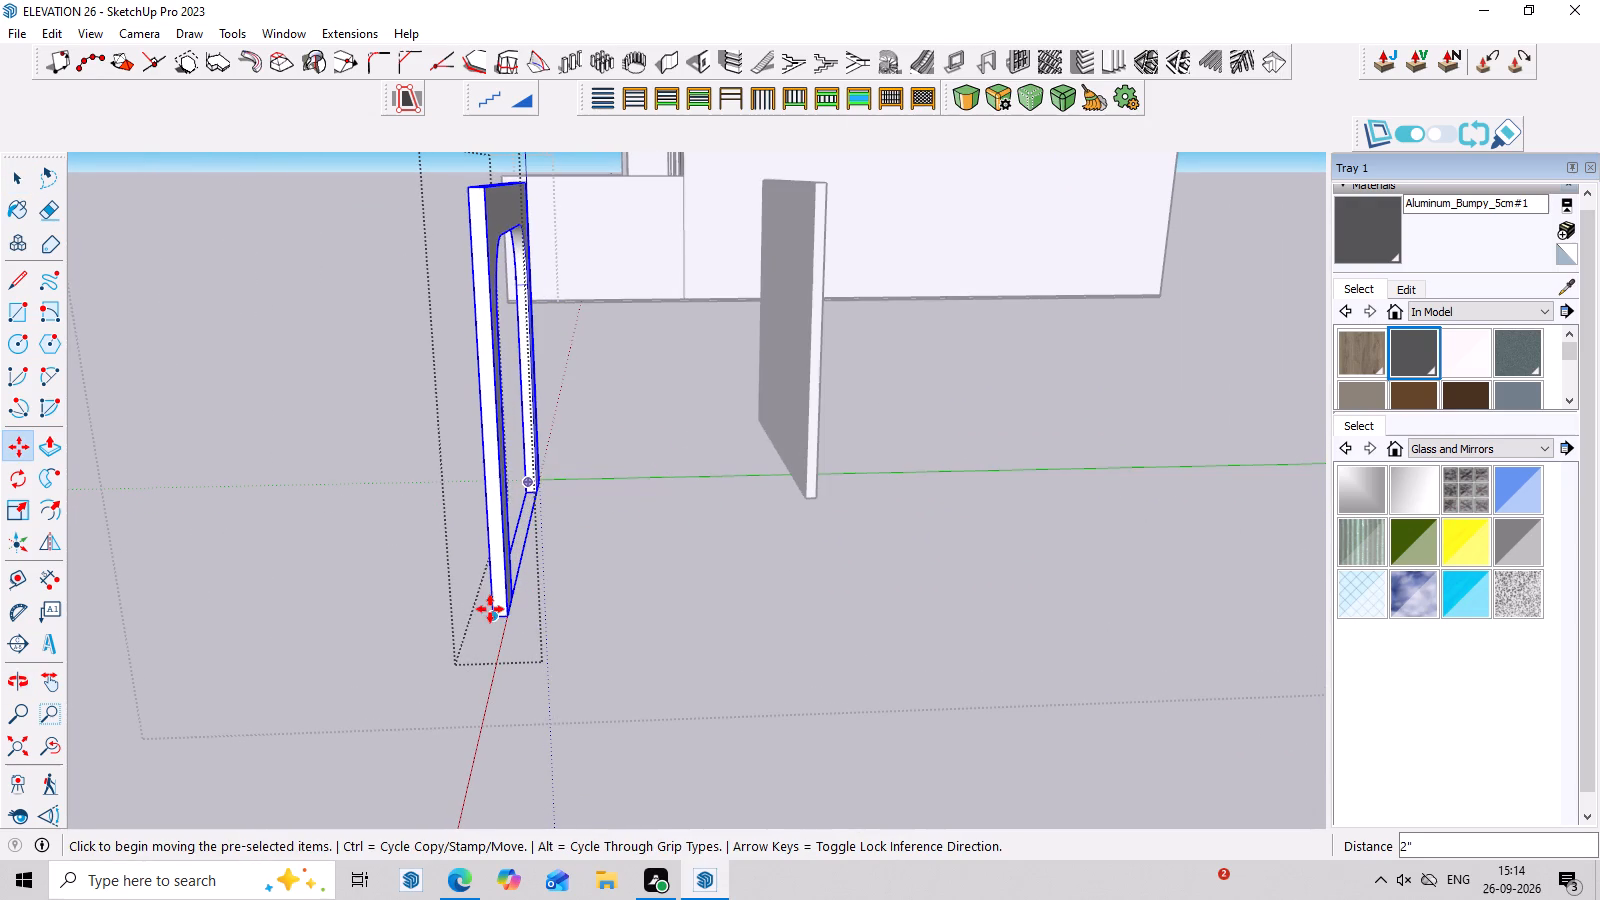
pyautogui.click(504, 618)
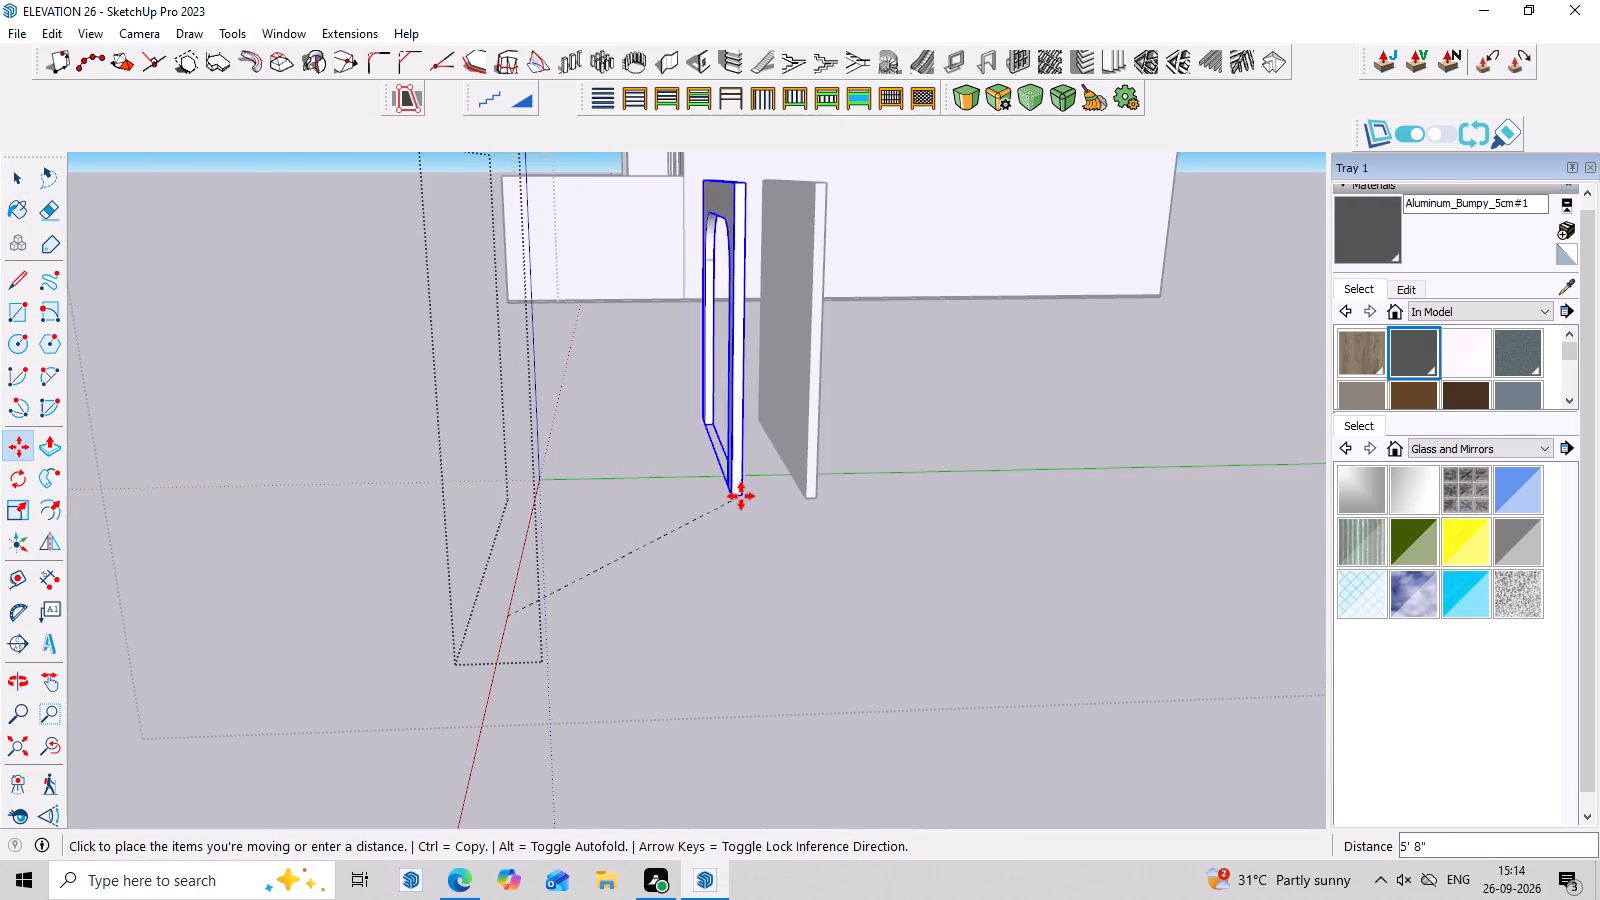
pyautogui.click(741, 496)
pyautogui.scroll(-6, 688, 539)
pyautogui.moveTo(676, 580); pyautogui.dragTo(842, 587, button='middle')
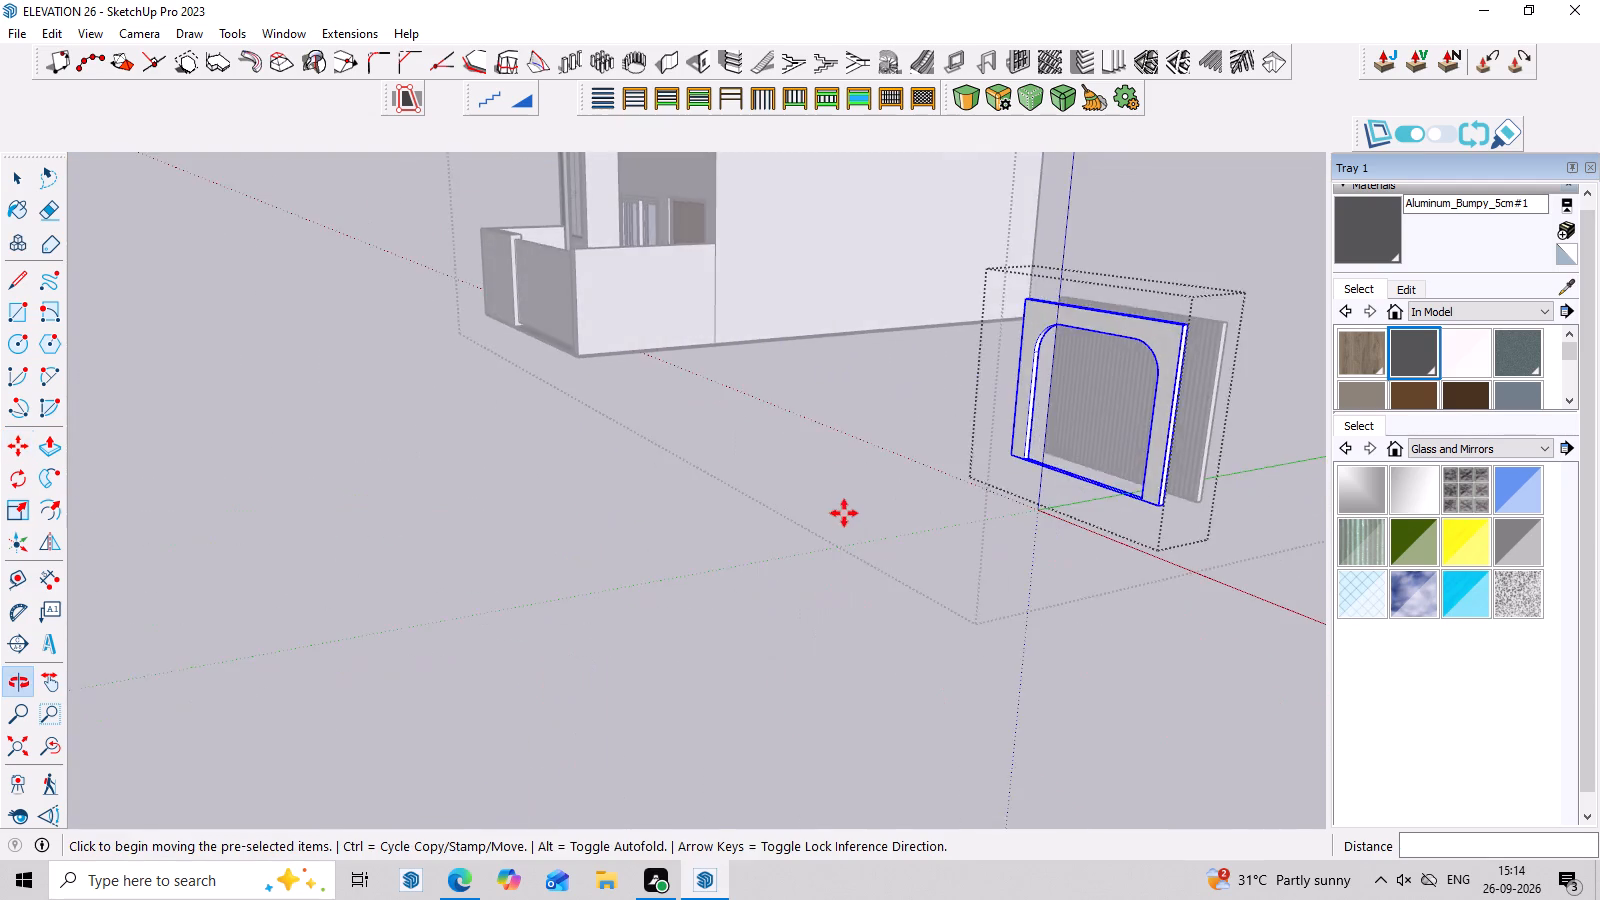
pyautogui.scroll(-8, 821, 504)
pyautogui.moveTo(717, 583); pyautogui.dragTo(846, 619, button='middle')
pyautogui.scroll(10, 1213, 474)
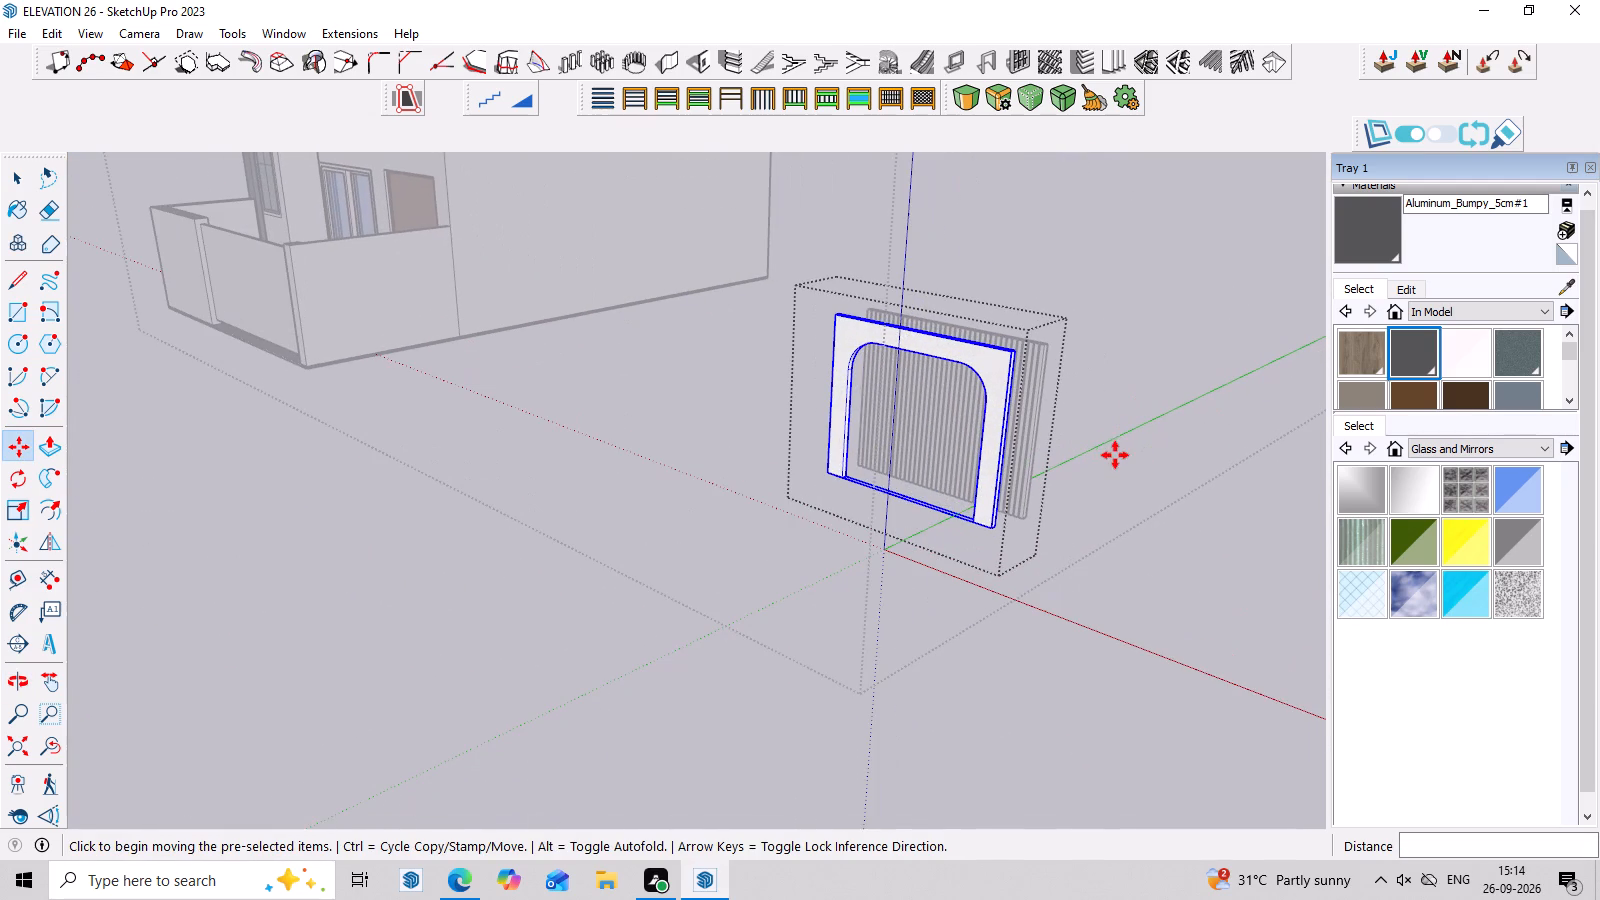
pyautogui.press('space')
pyautogui.click(1127, 587)
pyautogui.scroll(-7, 650, 551)
pyautogui.click(1051, 610)
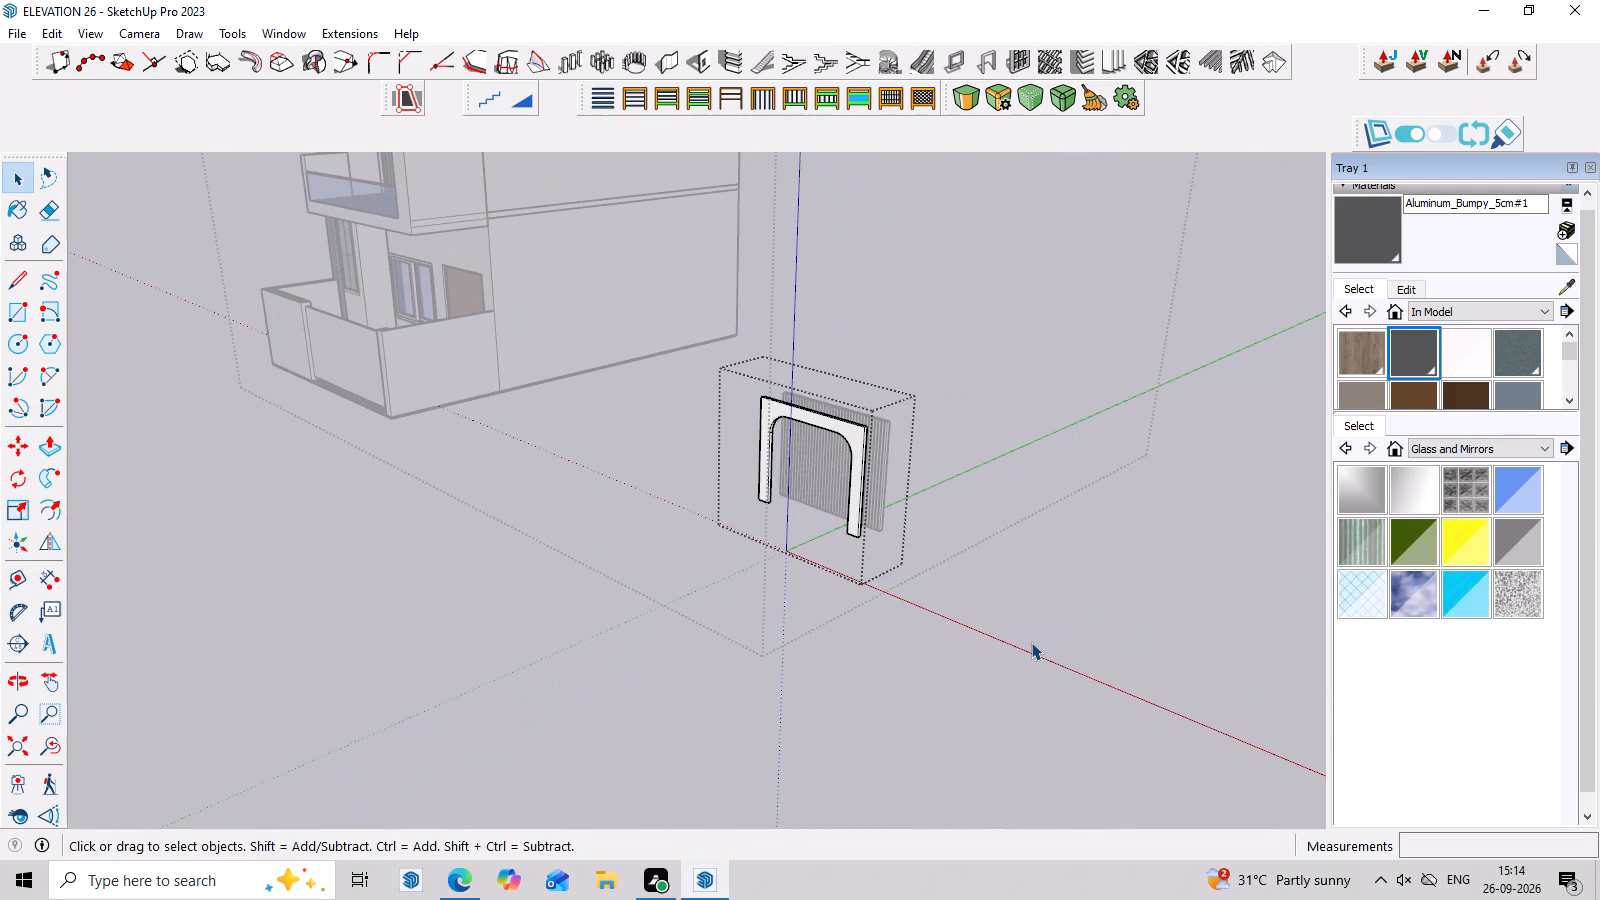
pyautogui.click(1084, 543)
pyautogui.doubleClick(1223, 435)
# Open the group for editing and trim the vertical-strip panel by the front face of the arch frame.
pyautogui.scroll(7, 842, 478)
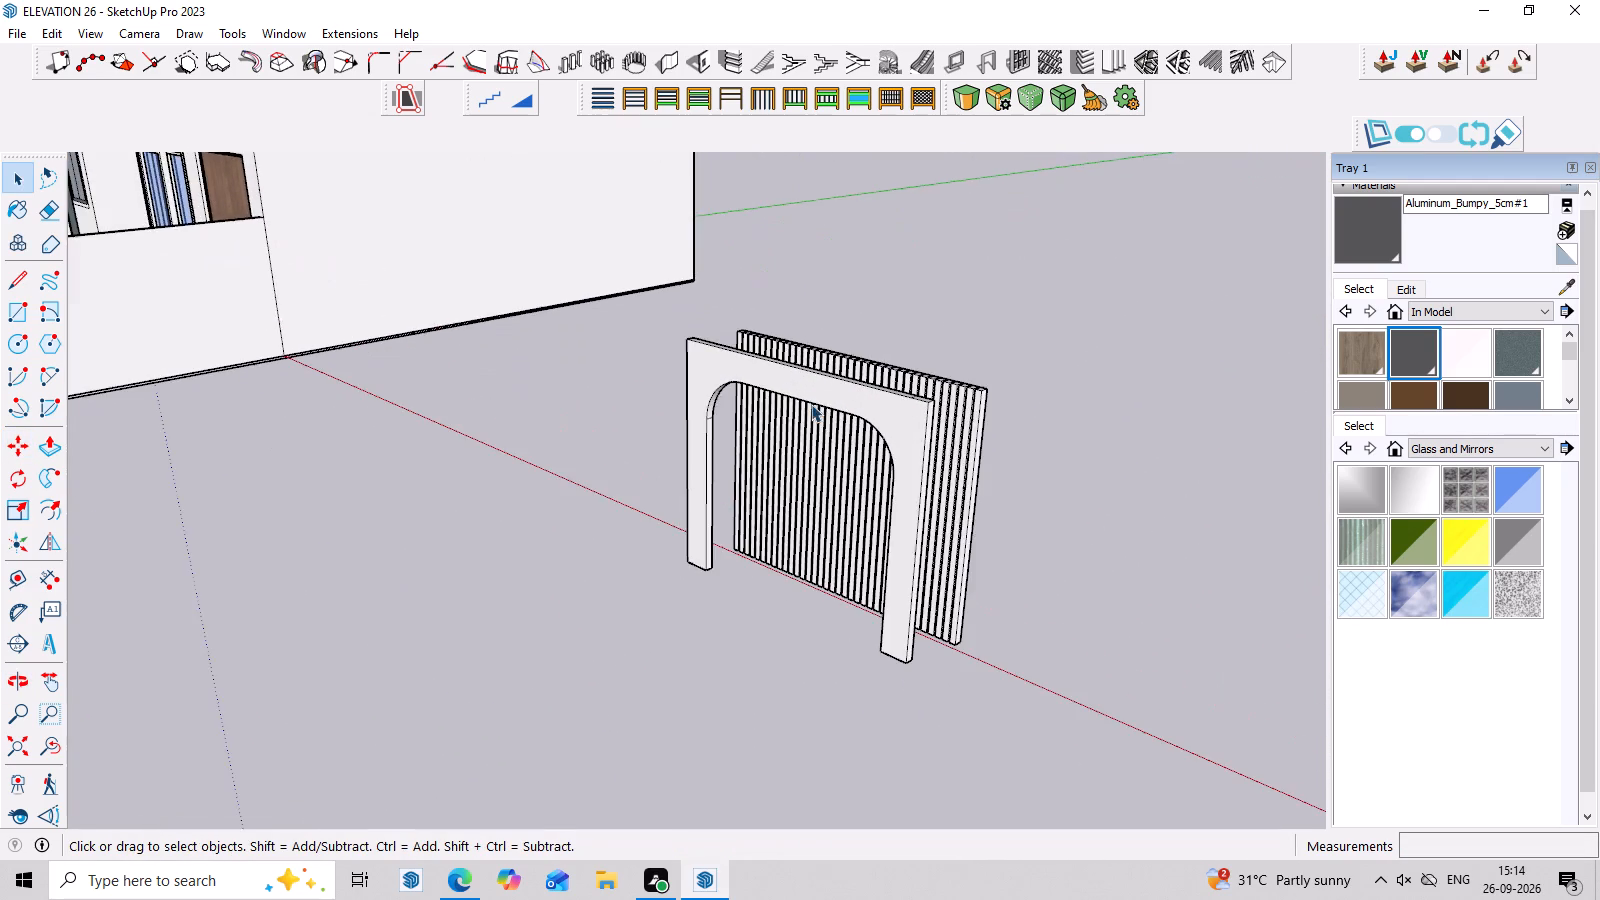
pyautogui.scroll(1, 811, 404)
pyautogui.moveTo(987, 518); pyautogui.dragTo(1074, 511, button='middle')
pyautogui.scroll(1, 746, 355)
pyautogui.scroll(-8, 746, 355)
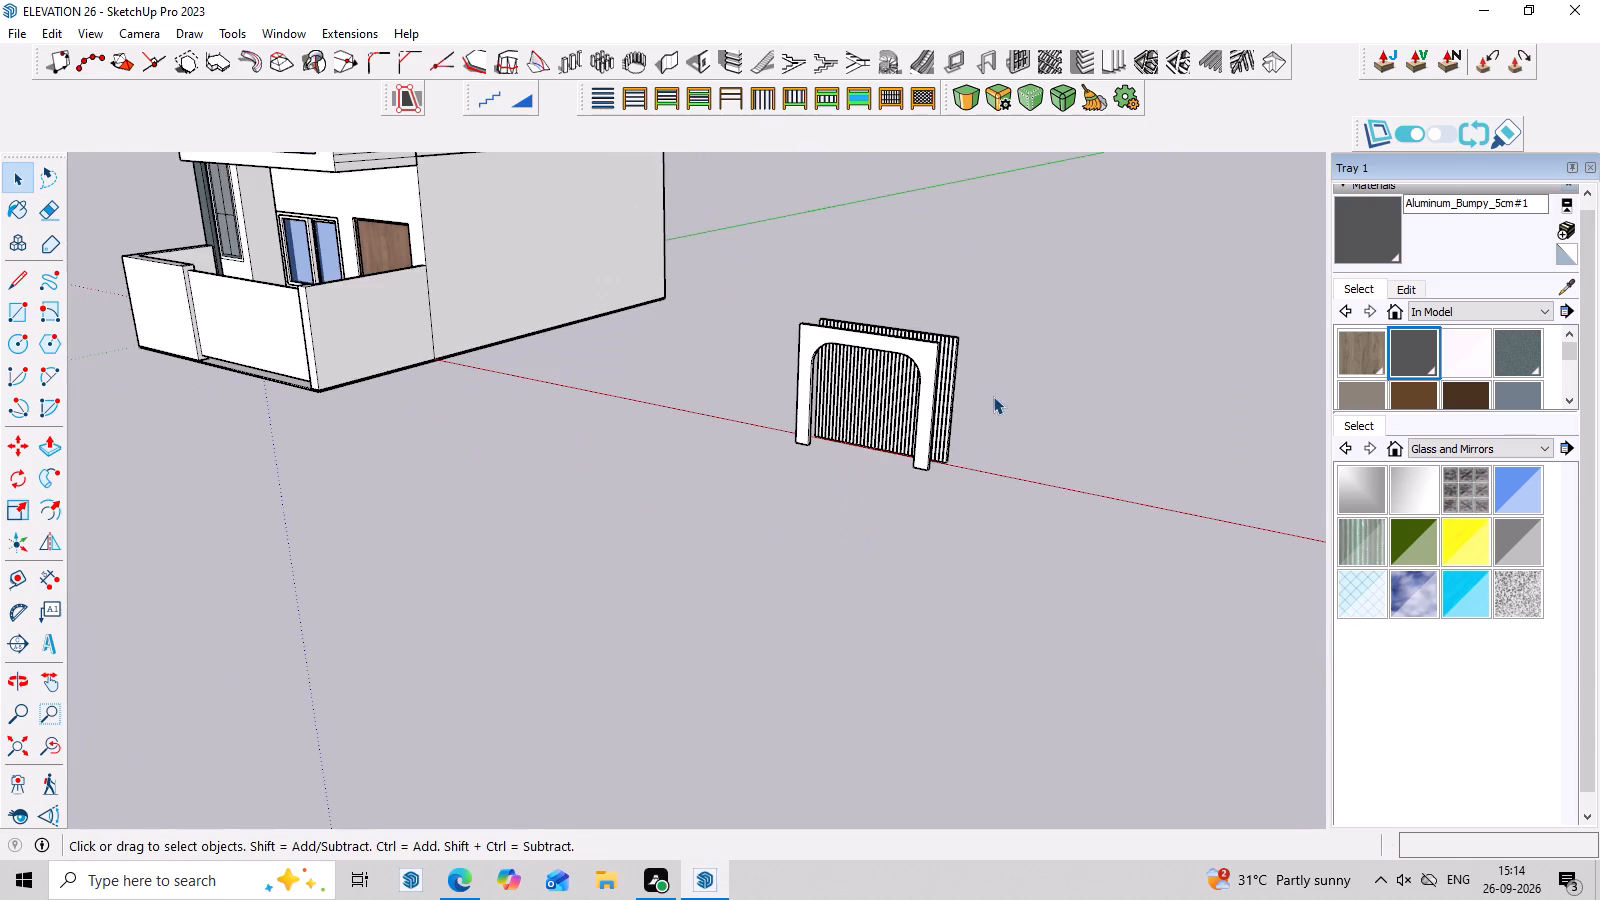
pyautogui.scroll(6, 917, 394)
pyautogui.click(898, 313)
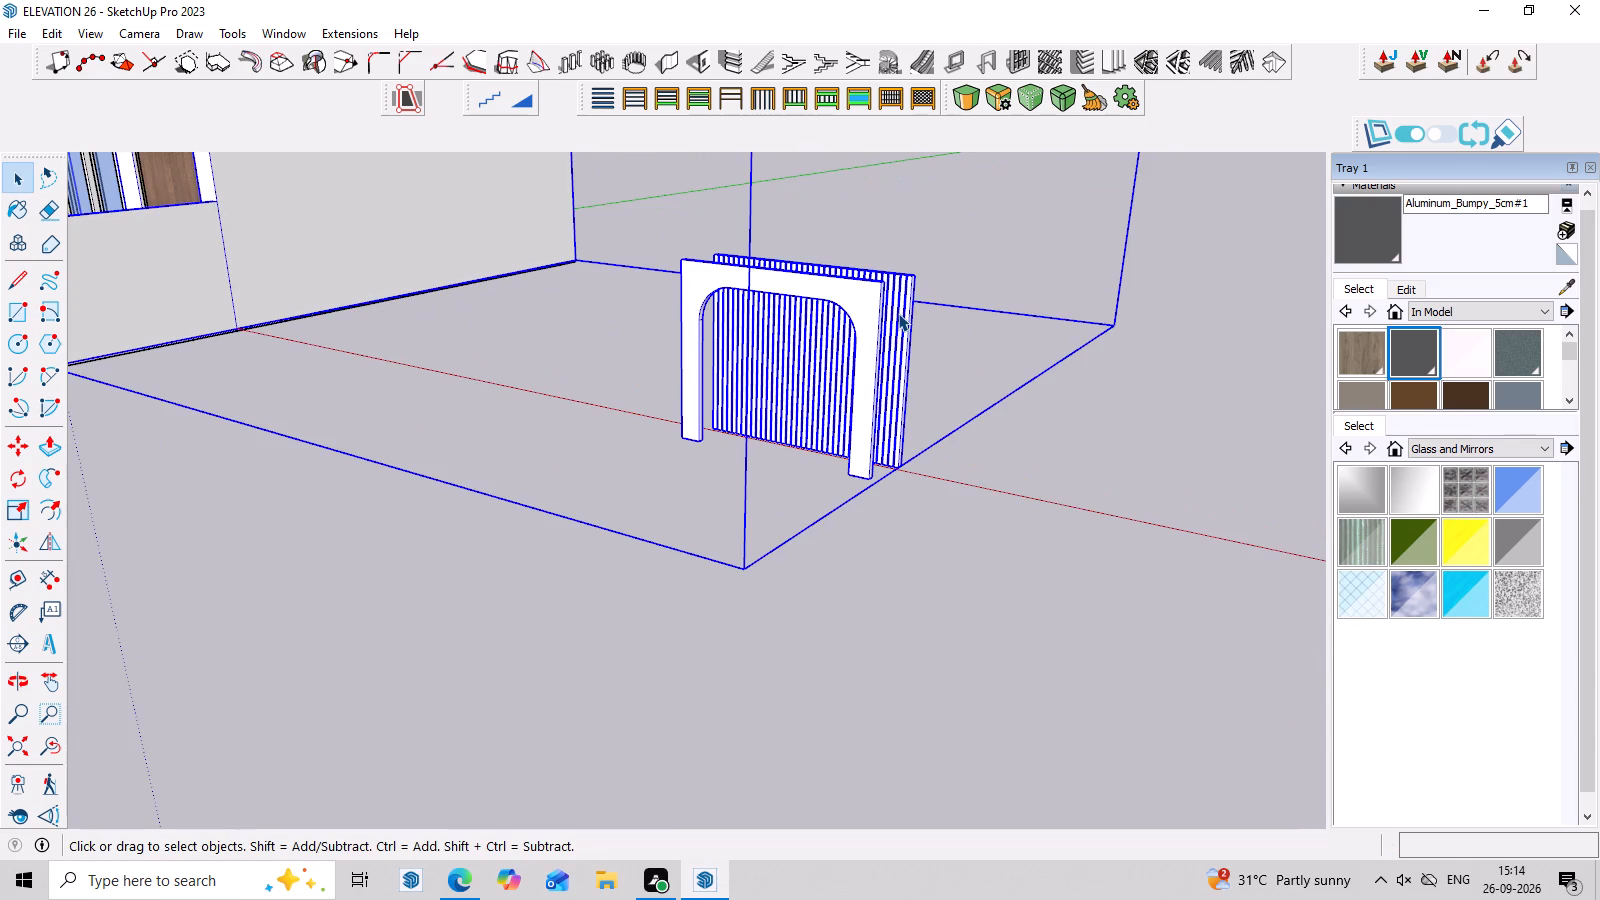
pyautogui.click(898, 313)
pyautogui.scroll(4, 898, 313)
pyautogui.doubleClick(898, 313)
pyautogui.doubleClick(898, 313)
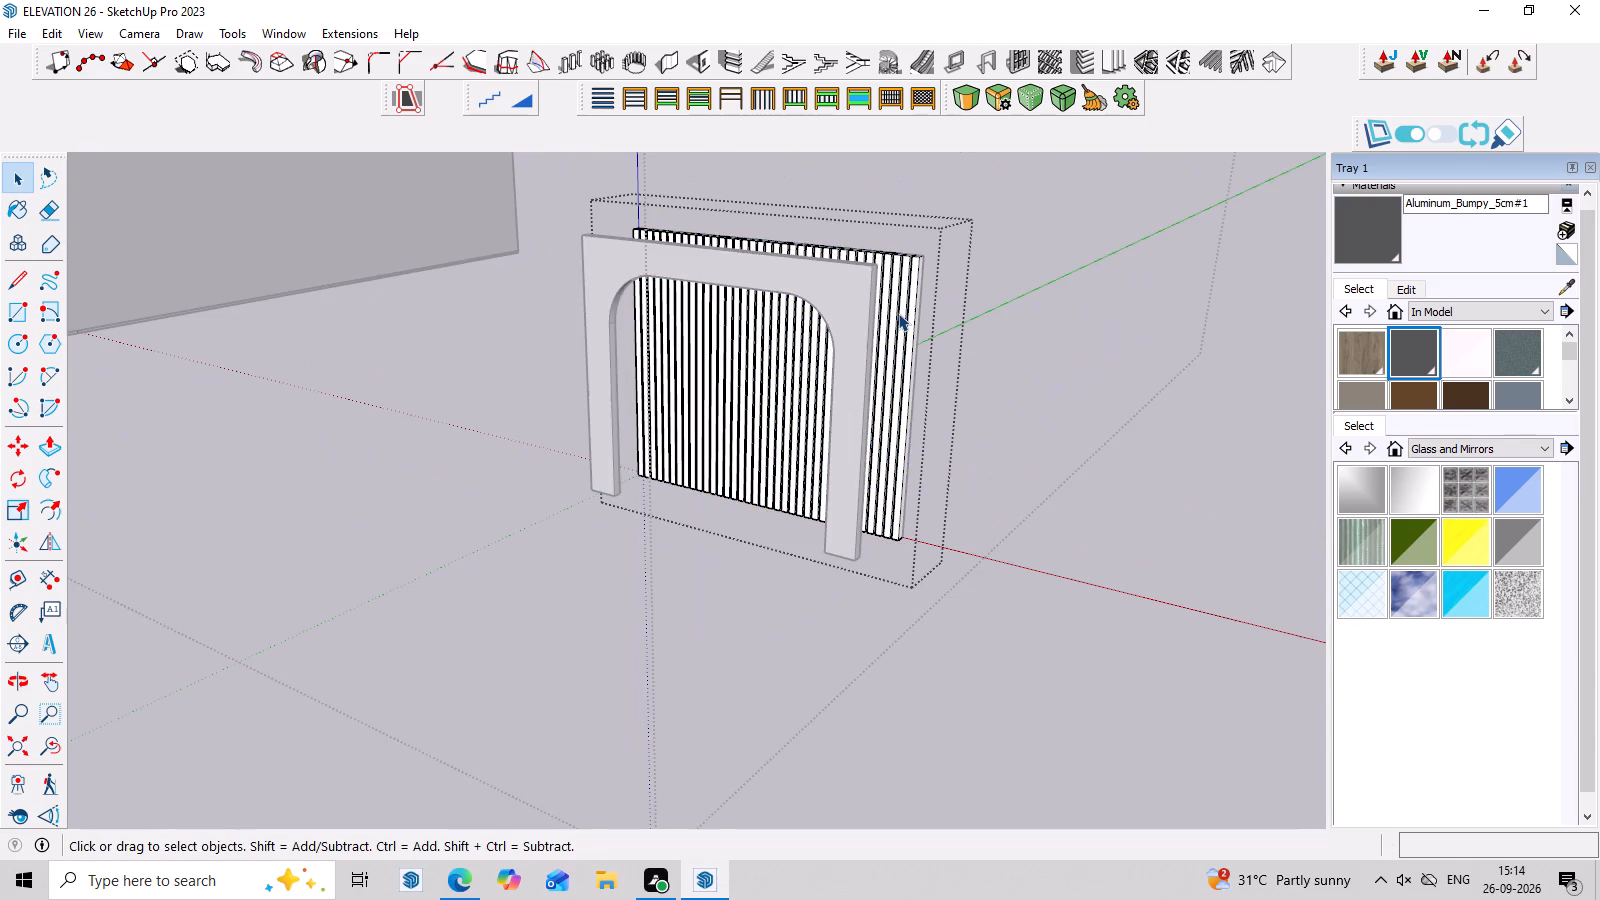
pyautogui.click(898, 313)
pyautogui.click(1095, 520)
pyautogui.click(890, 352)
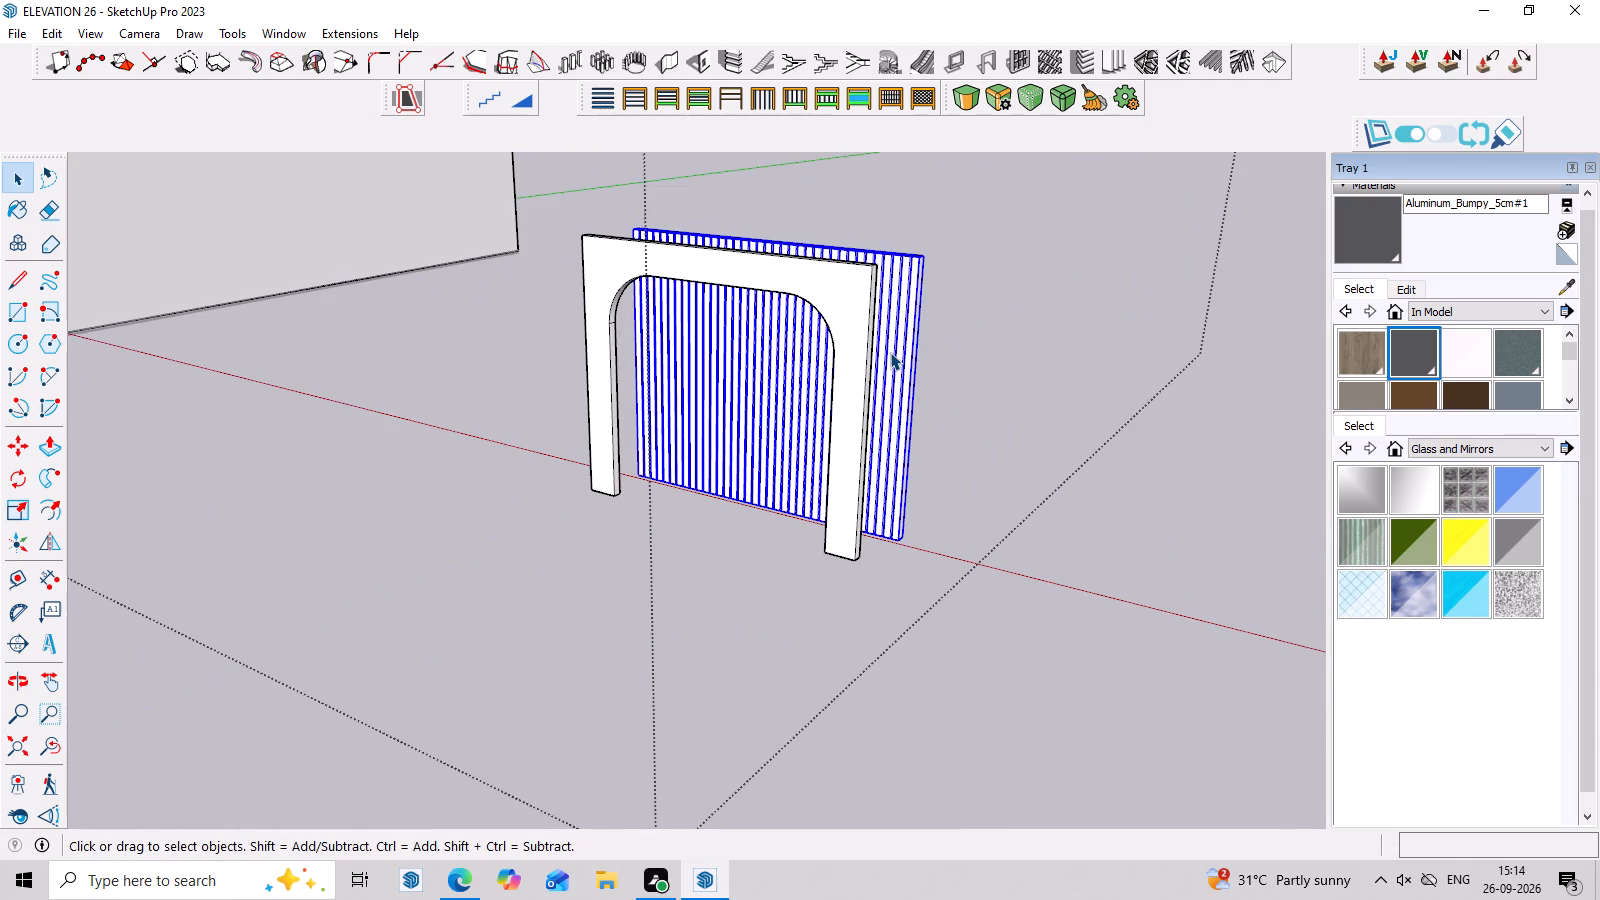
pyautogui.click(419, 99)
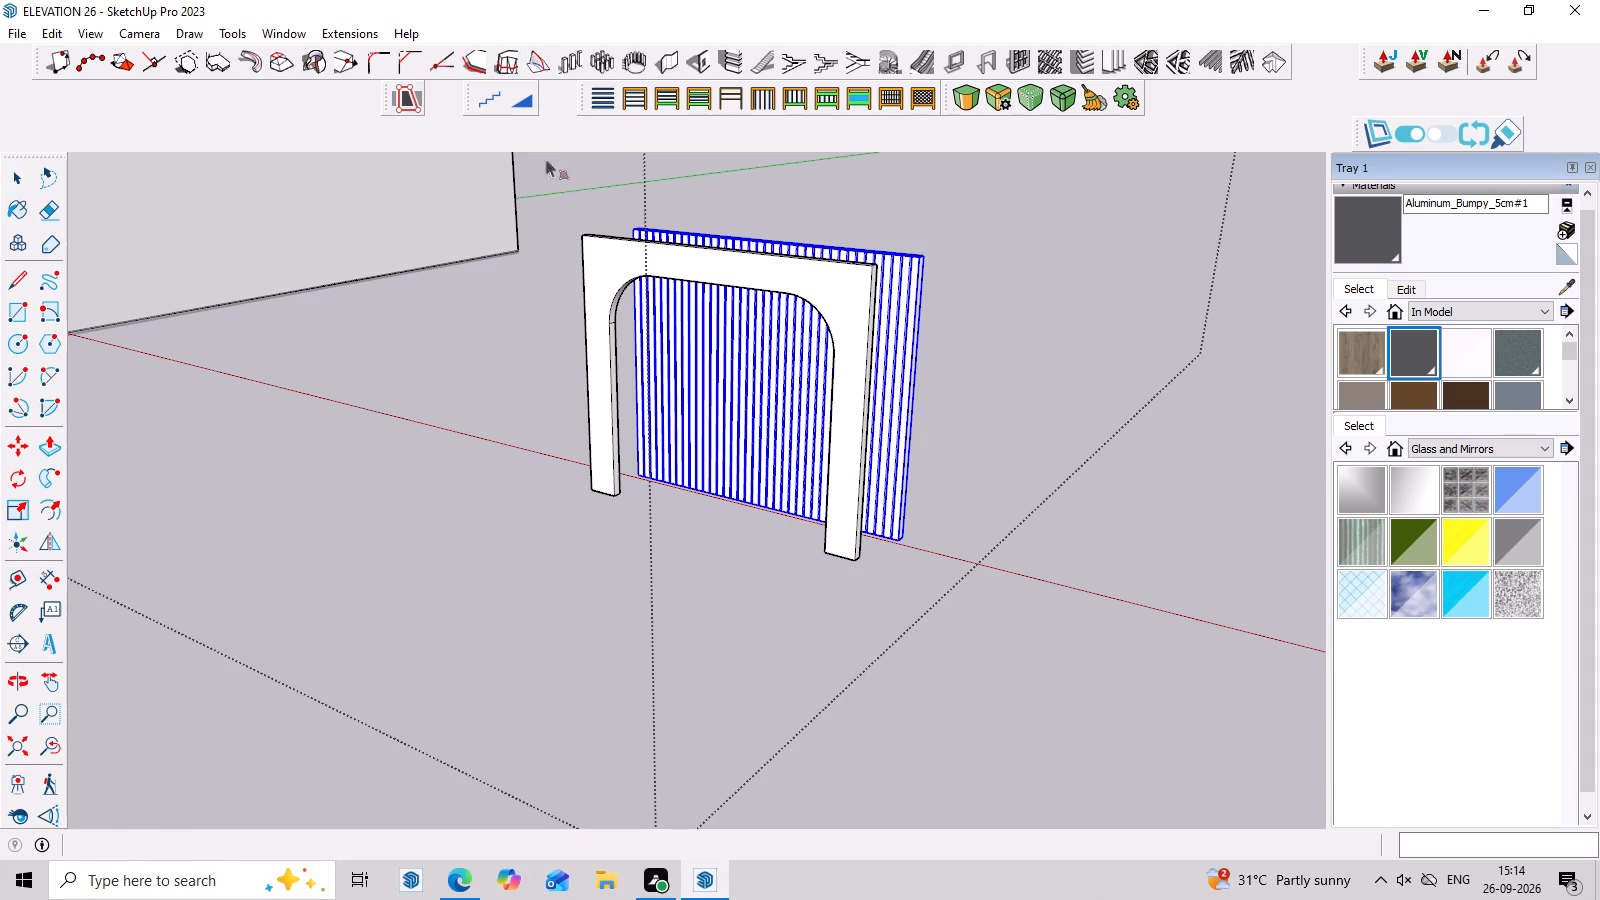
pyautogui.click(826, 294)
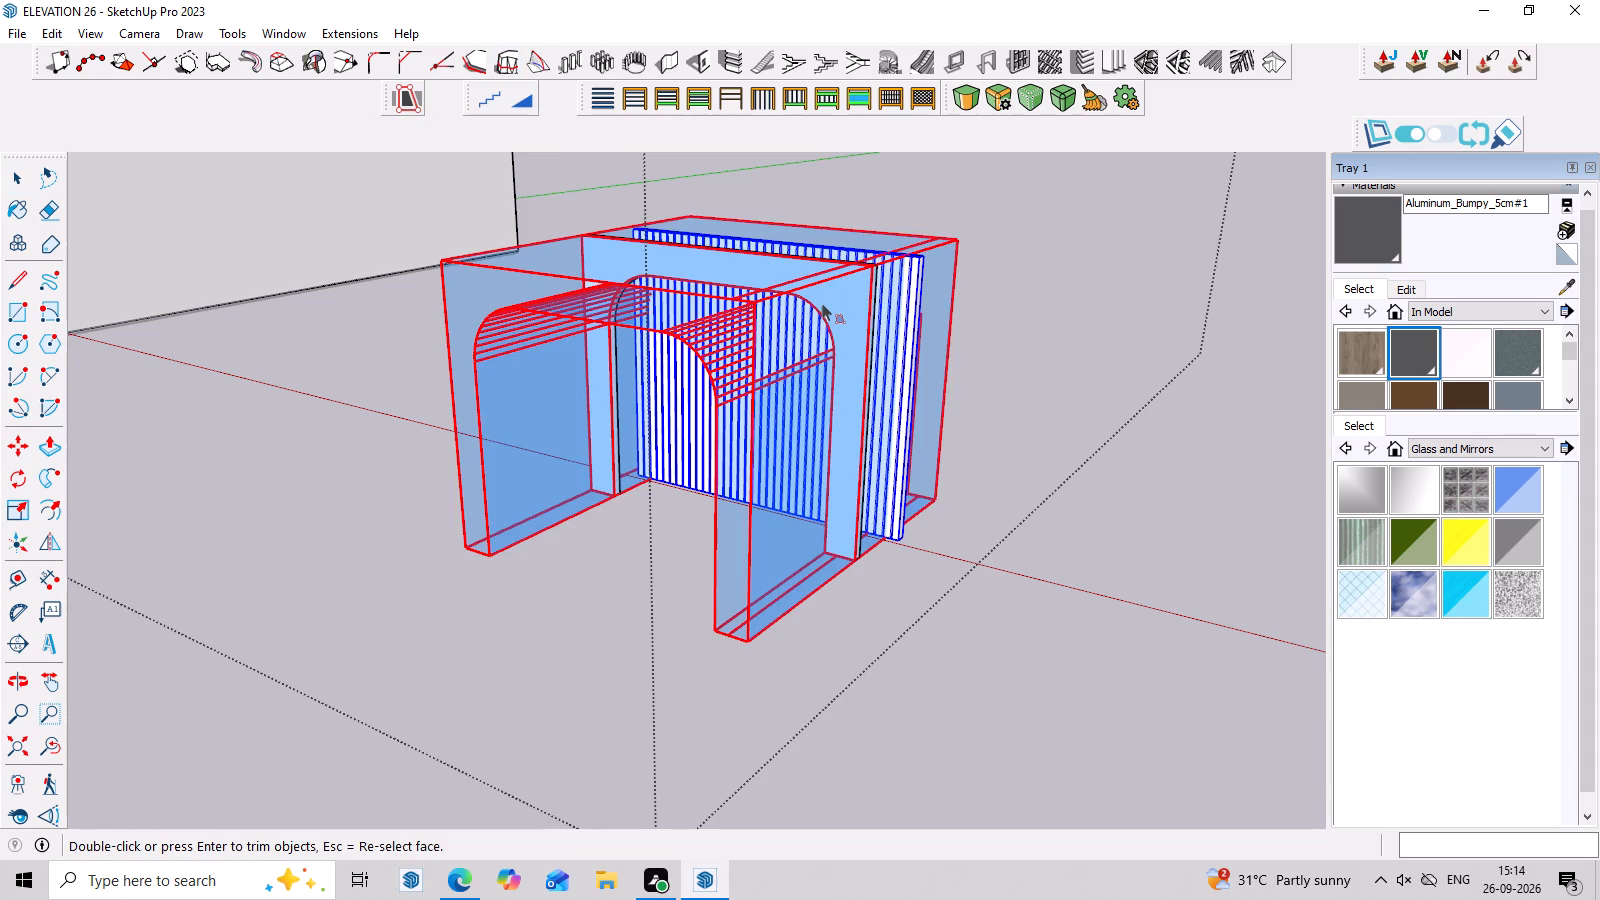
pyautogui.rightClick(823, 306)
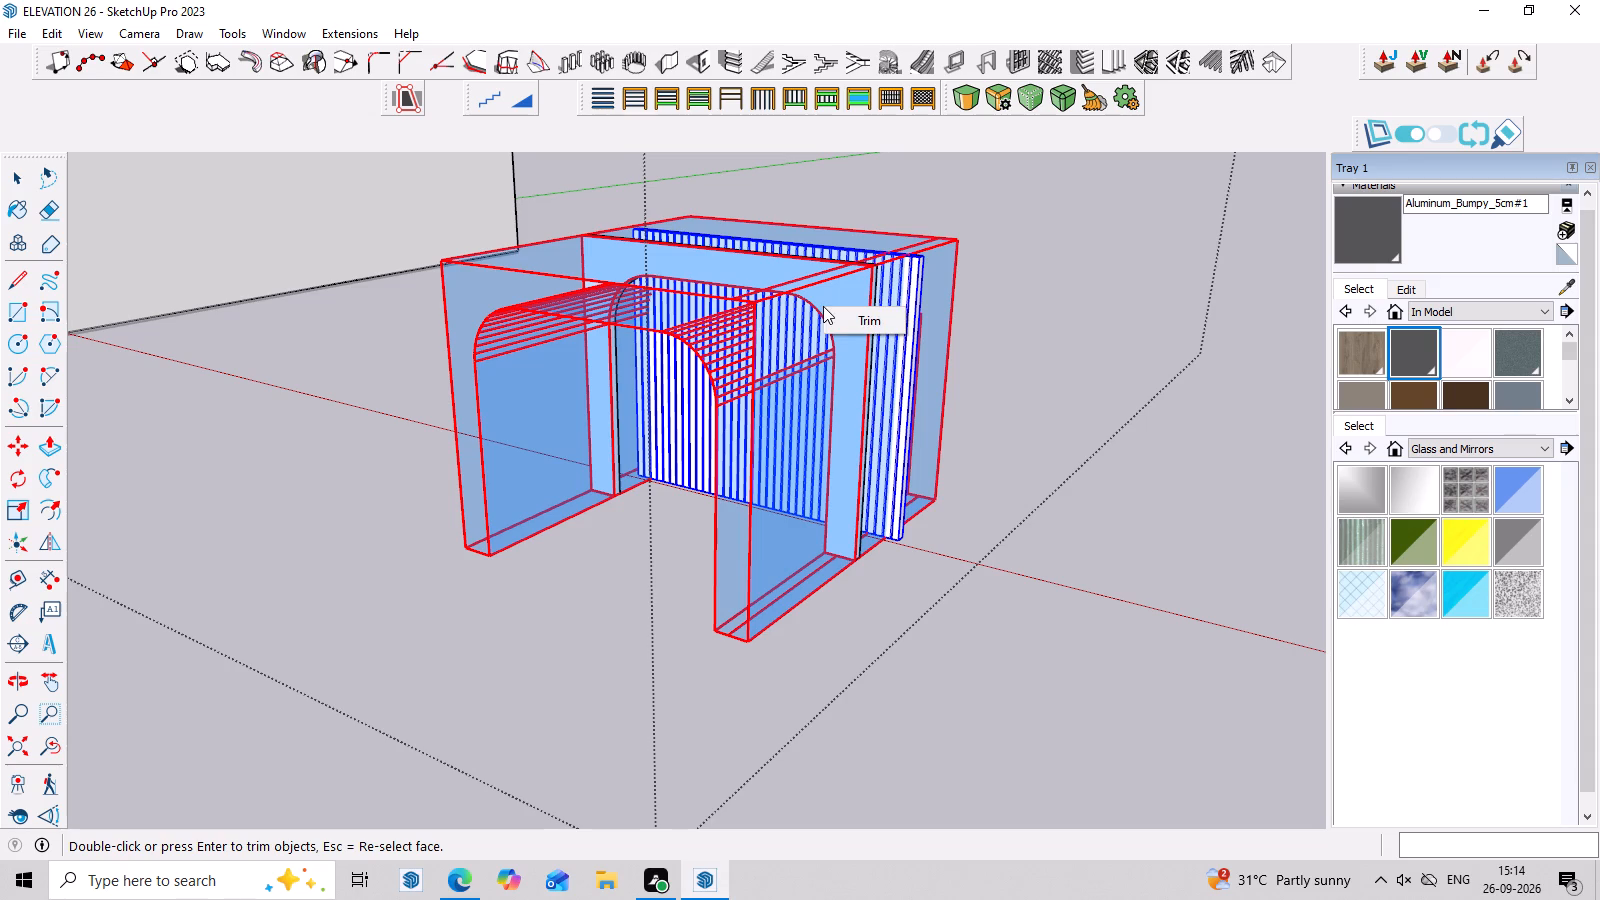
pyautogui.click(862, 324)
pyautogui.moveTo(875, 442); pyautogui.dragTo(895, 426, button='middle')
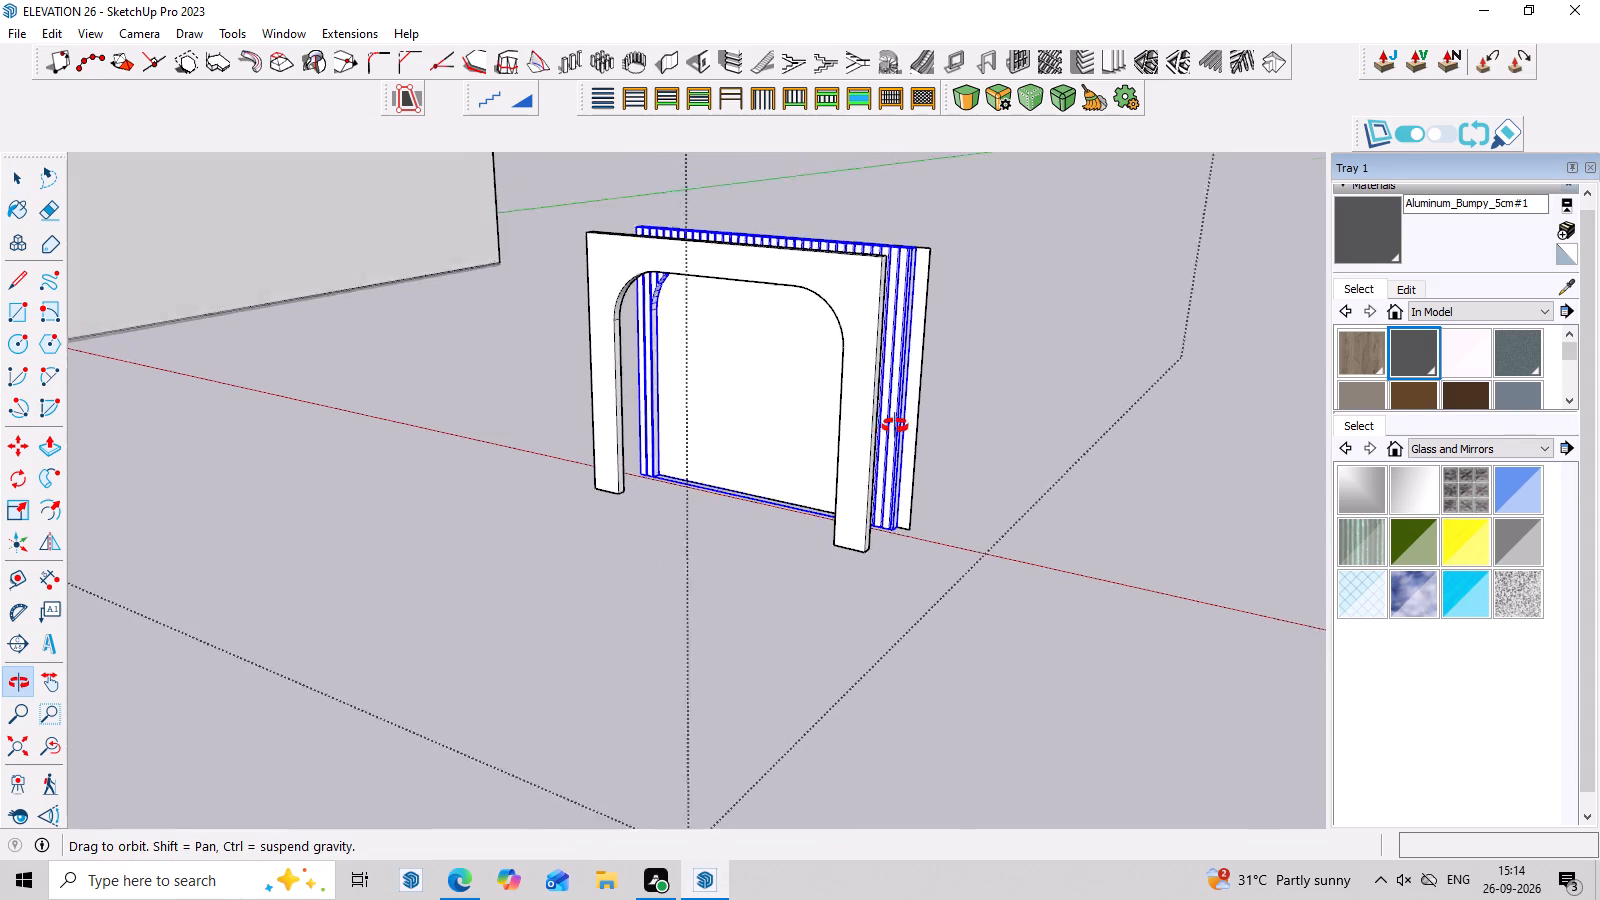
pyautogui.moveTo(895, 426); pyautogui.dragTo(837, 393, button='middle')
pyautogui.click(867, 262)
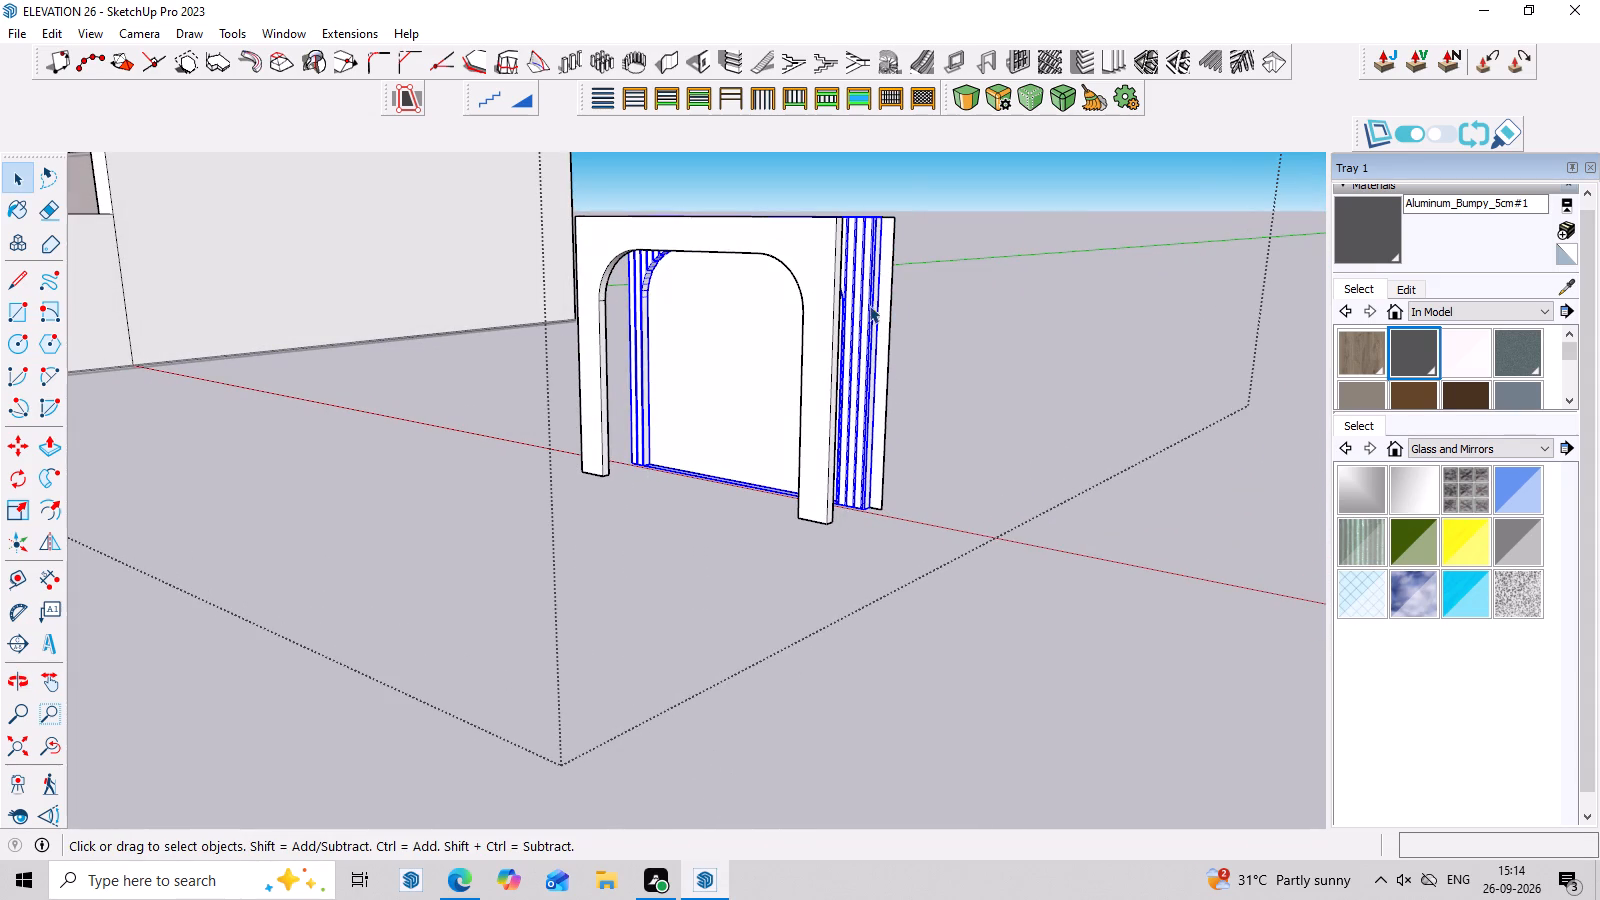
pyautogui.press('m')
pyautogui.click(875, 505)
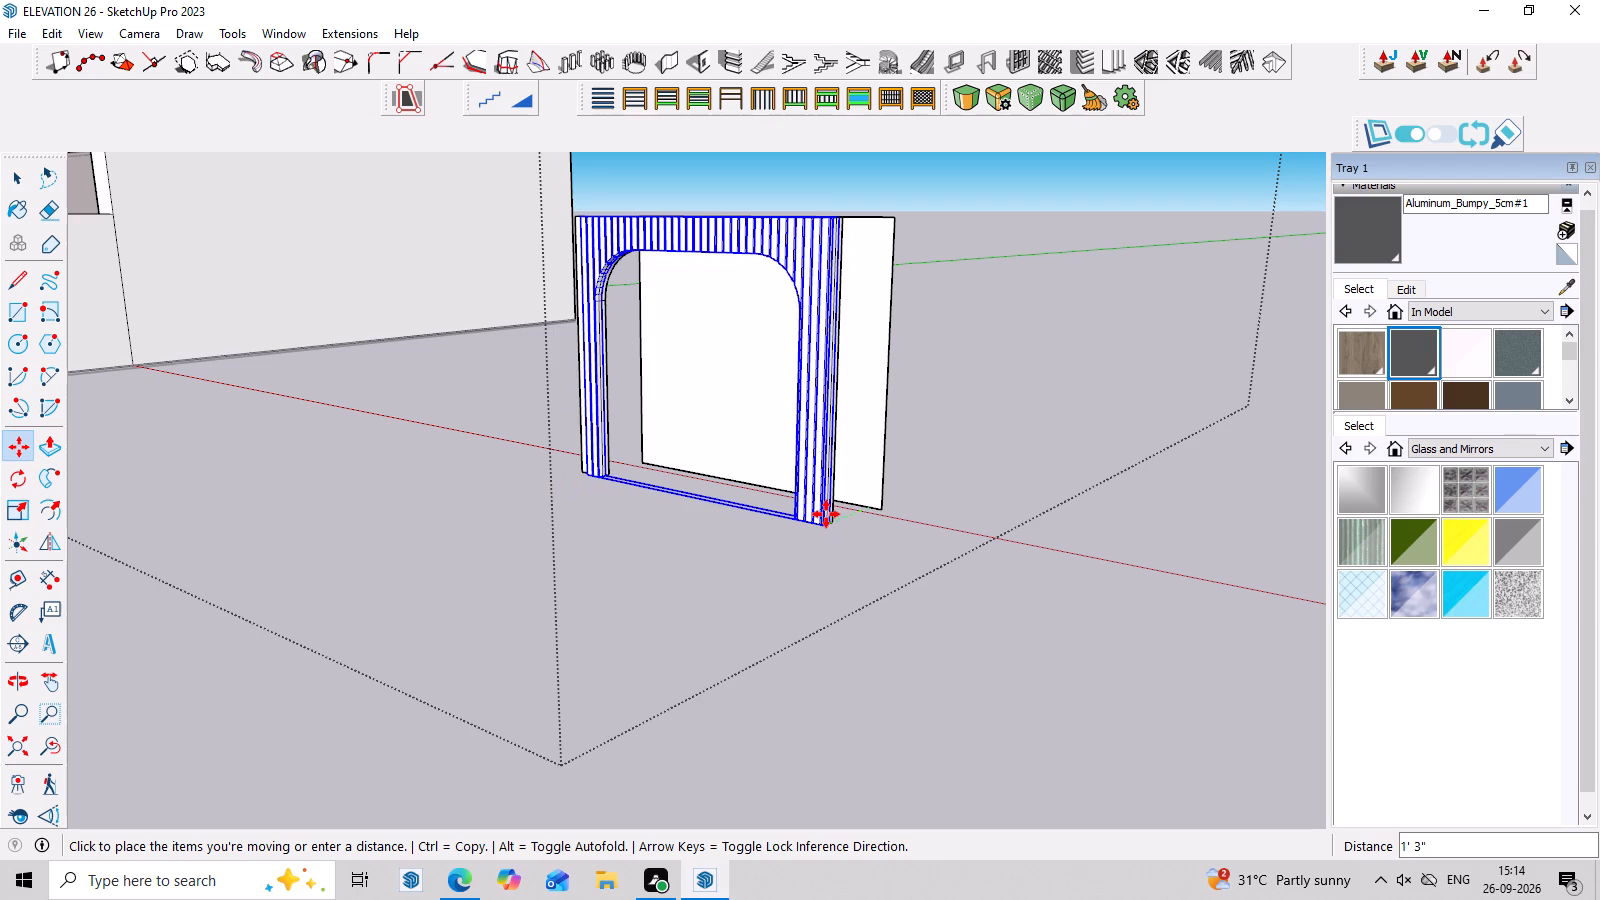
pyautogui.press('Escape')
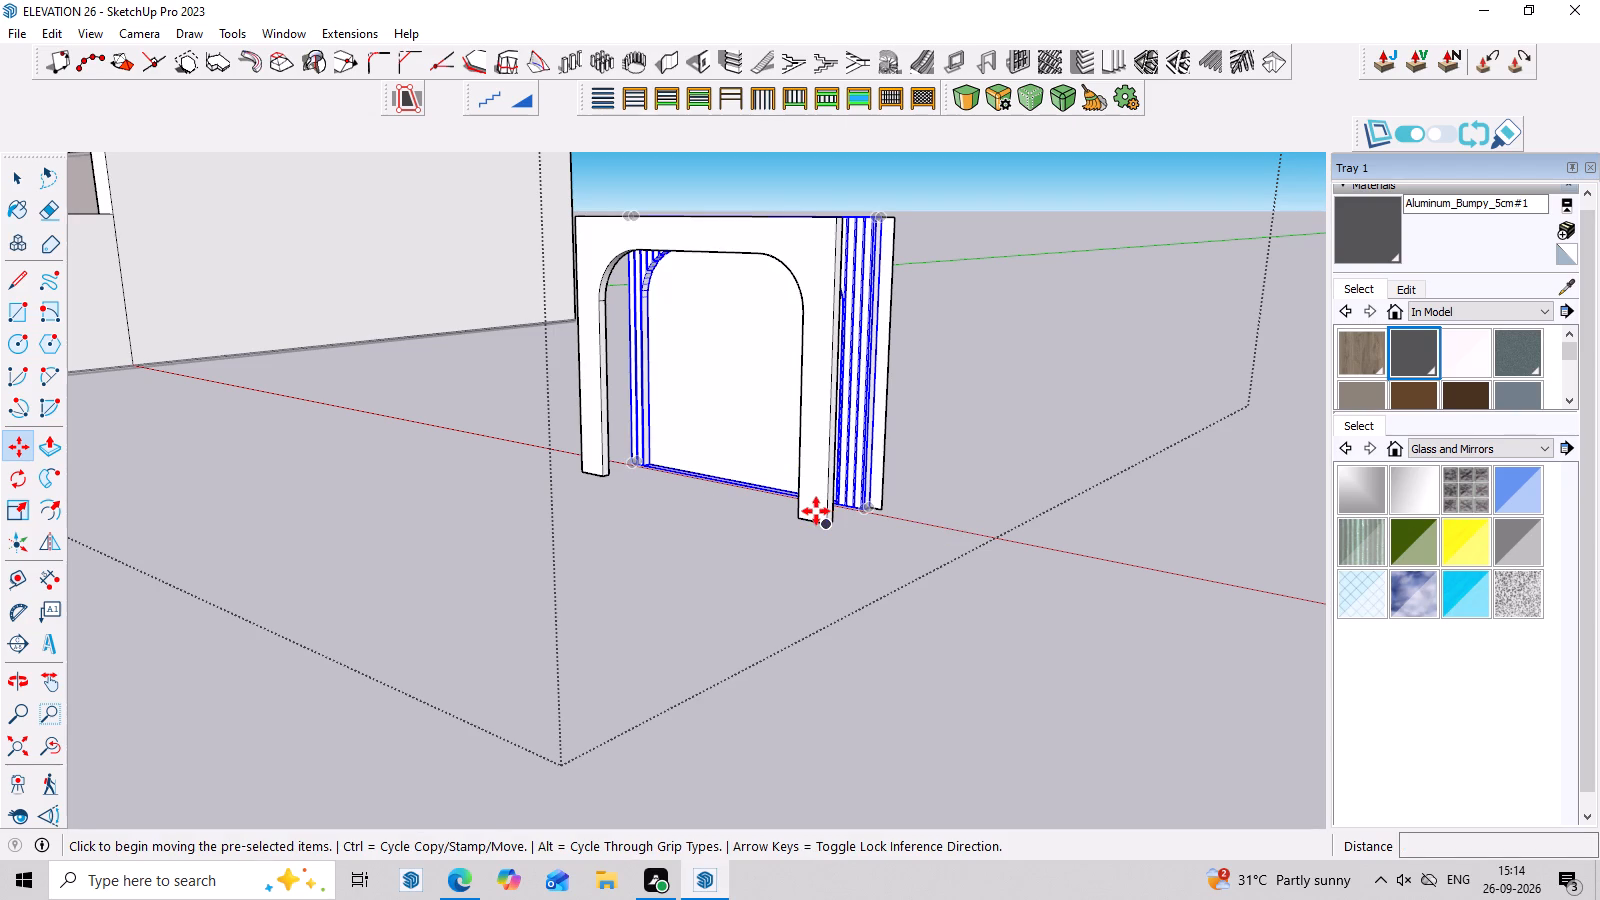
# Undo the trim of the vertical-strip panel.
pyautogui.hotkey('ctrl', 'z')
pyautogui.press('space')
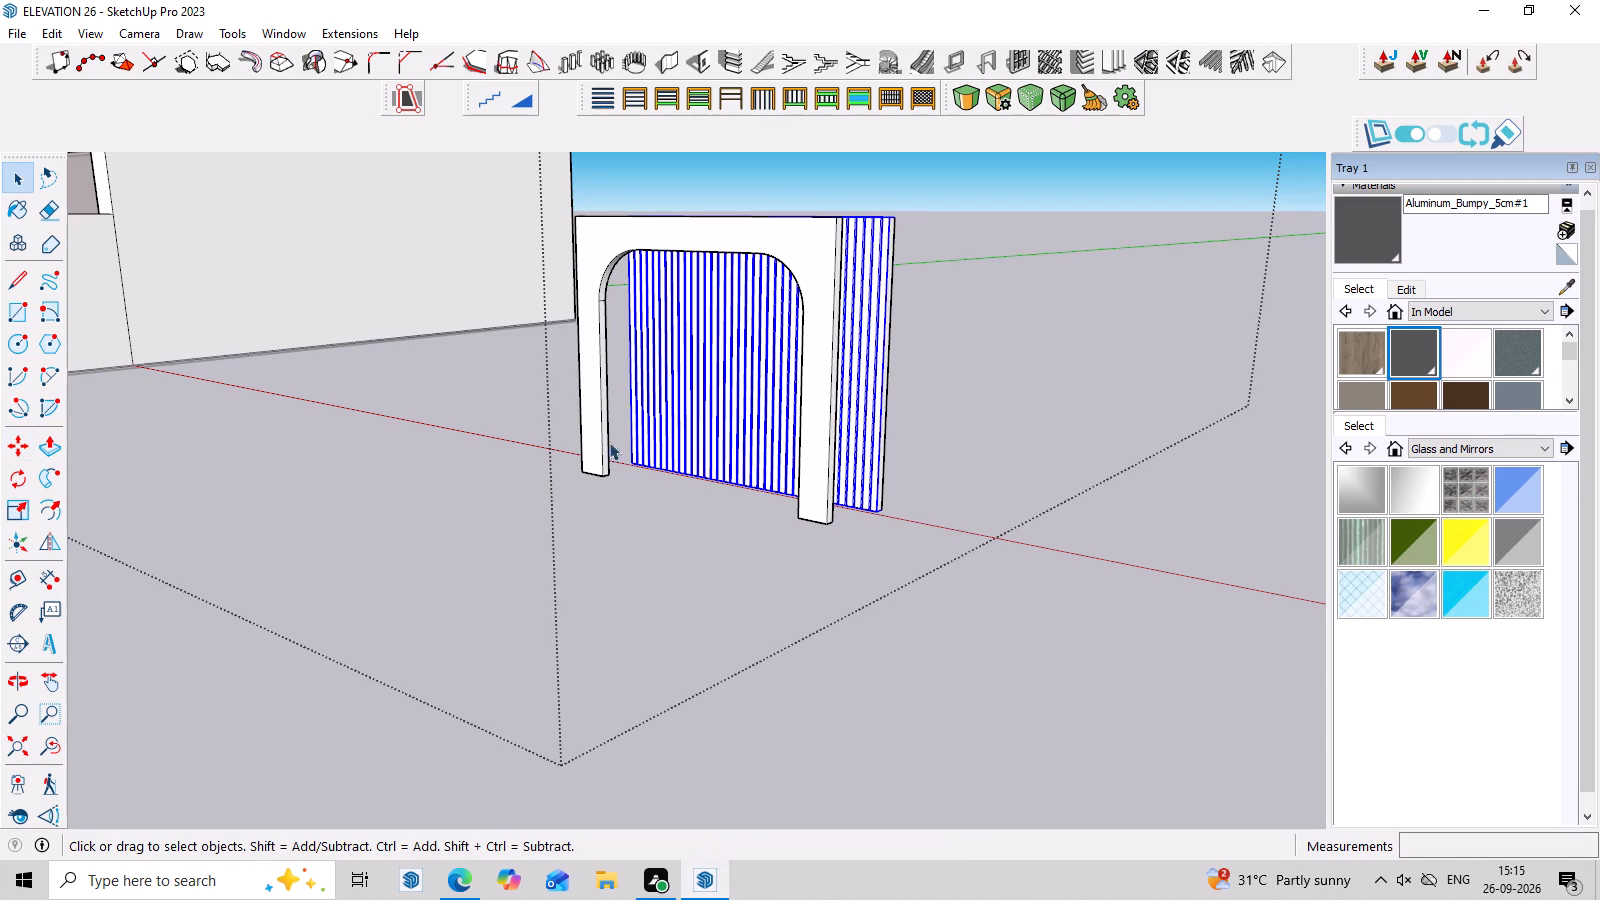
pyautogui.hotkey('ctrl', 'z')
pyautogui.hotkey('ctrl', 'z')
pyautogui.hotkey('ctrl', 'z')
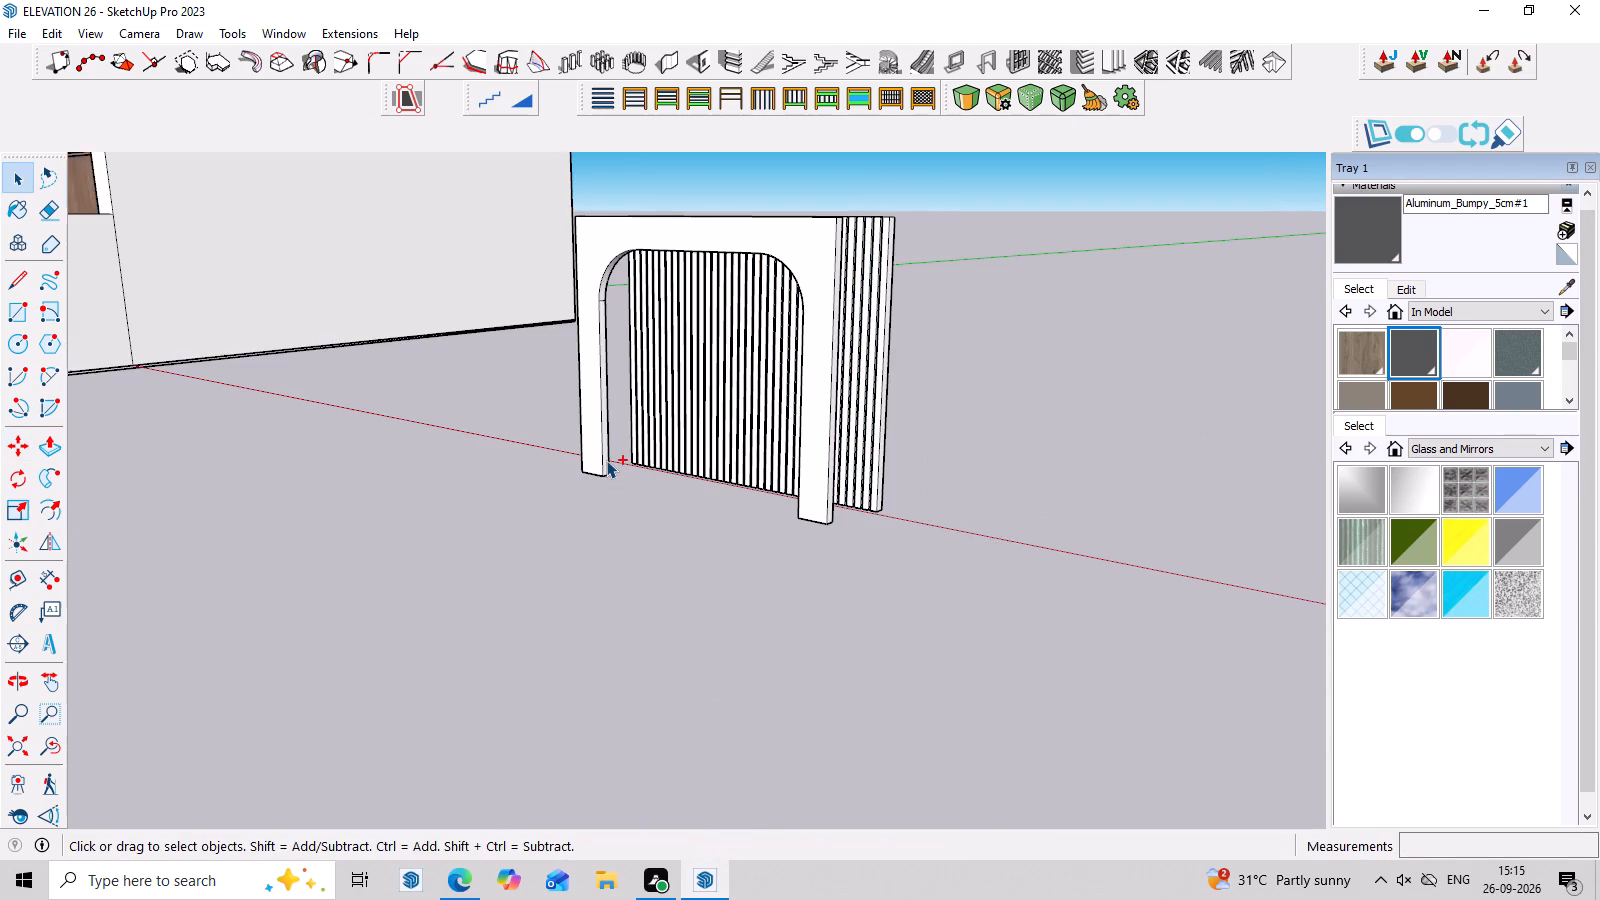
# Undo the arch frame's grouping, thickening and placement until the vertical-strip panel stands alone.
pyautogui.hotkey('ctrl', 'z')
pyautogui.hotkey('ctrl', 'z')
pyautogui.hotkey('ctrl', 'z')
pyautogui.hotkey('ctrl', 'z')
pyautogui.hotkey('ctrl', 'z')
pyautogui.hotkey('ctrl', 'z')
pyautogui.hotkey('ctrl', 'z')
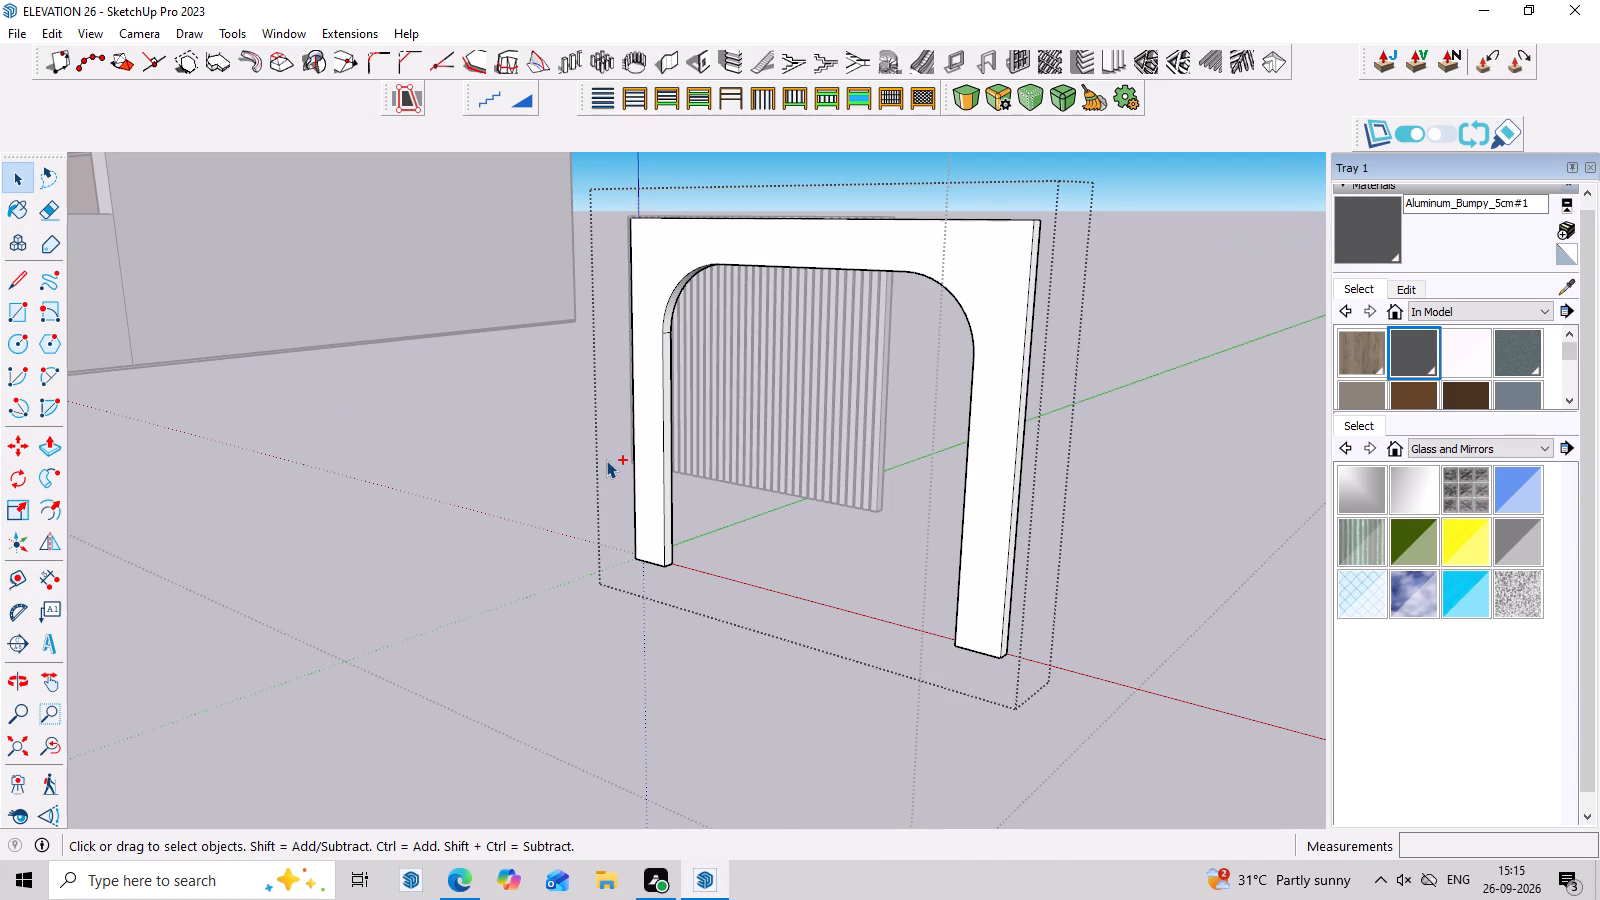
pyautogui.hotkey('ctrl', 'z')
pyautogui.hotkey('ctrl', 'z')
pyautogui.hotkey('ctrl', 'z')
pyautogui.hotkey('ctrl', 'z')
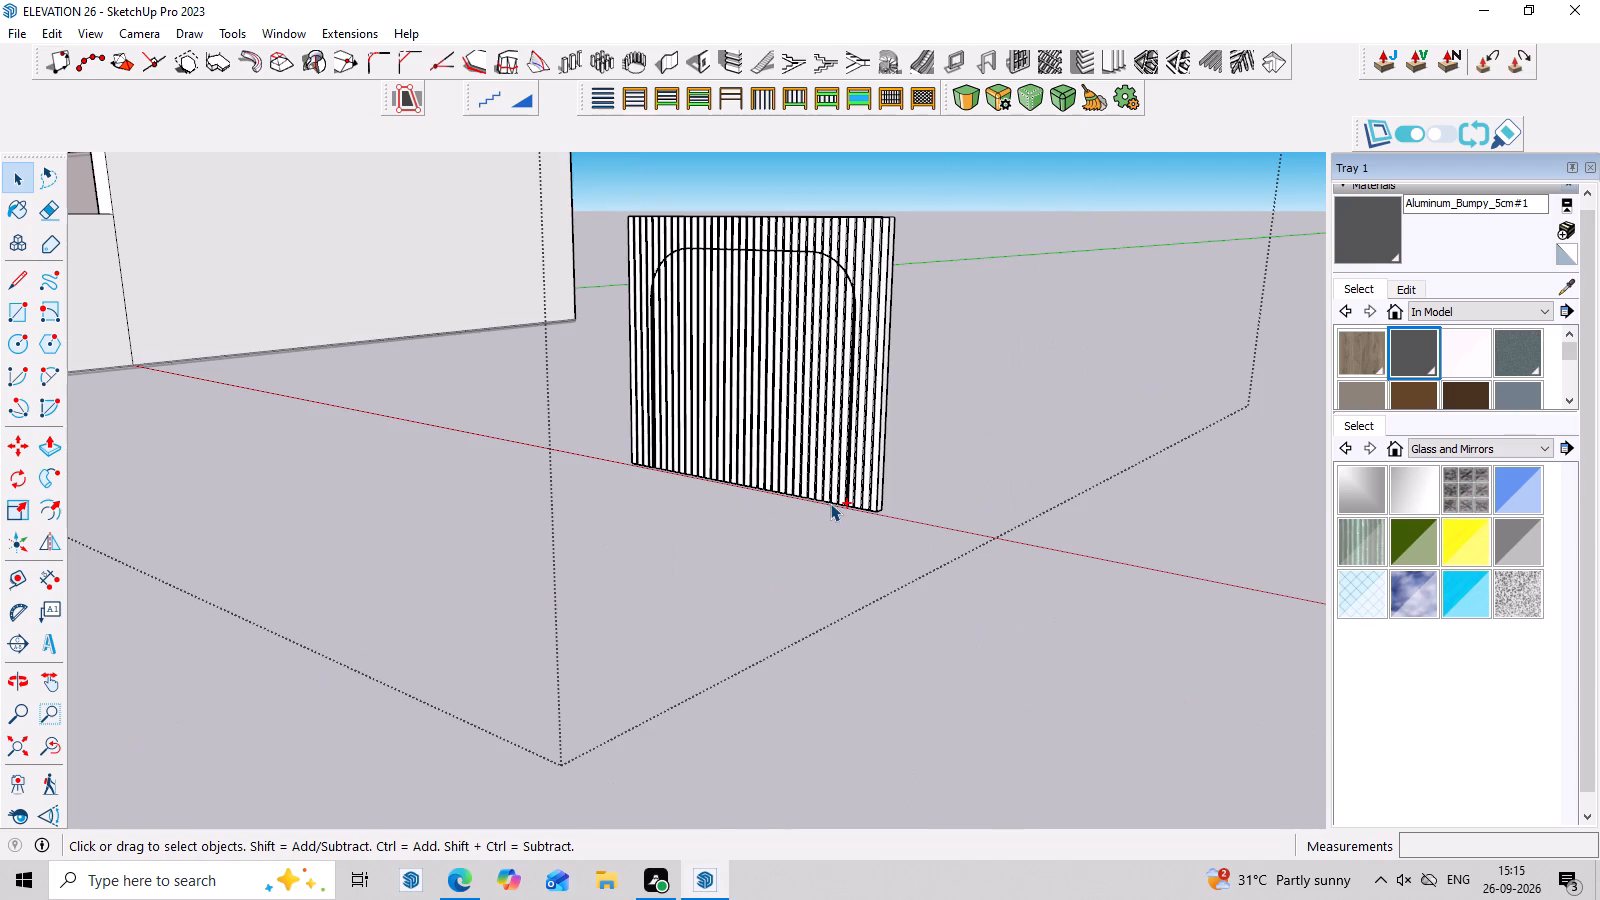
pyautogui.hotkey('ctrl', 'z')
pyautogui.hotkey('ctrl', 'z')
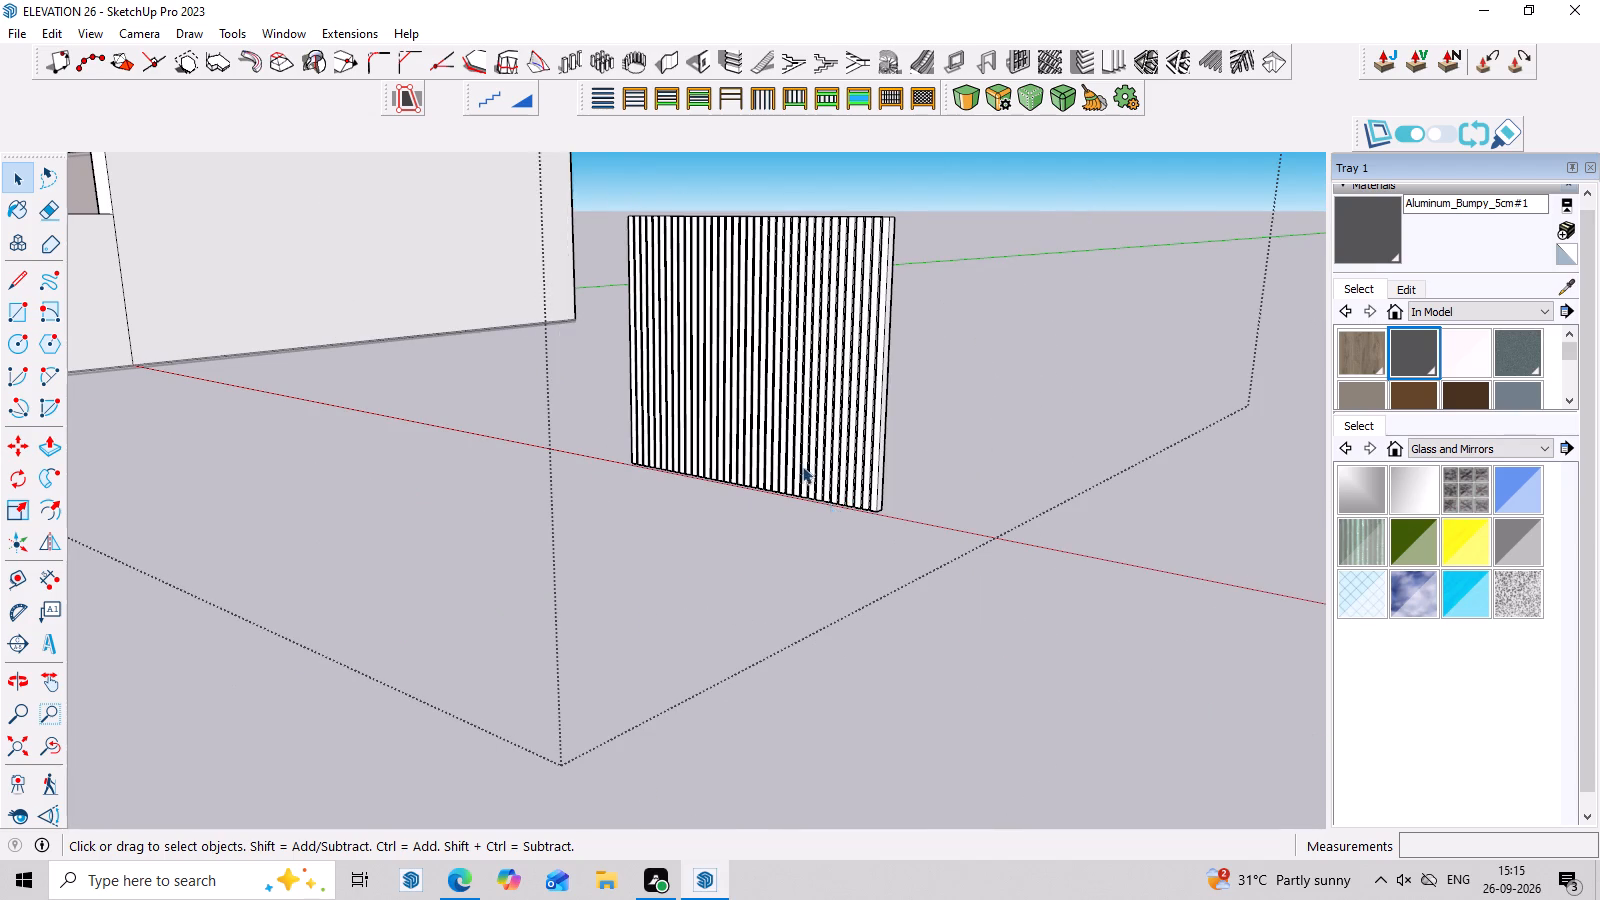
# Undo the edits to the original arch frame beside the house until its inner arched face is restored.
pyautogui.scroll(-11, 785, 447)
pyautogui.moveTo(775, 451); pyautogui.dragTo(951, 499, button='middle')
pyautogui.scroll(7, 485, 372)
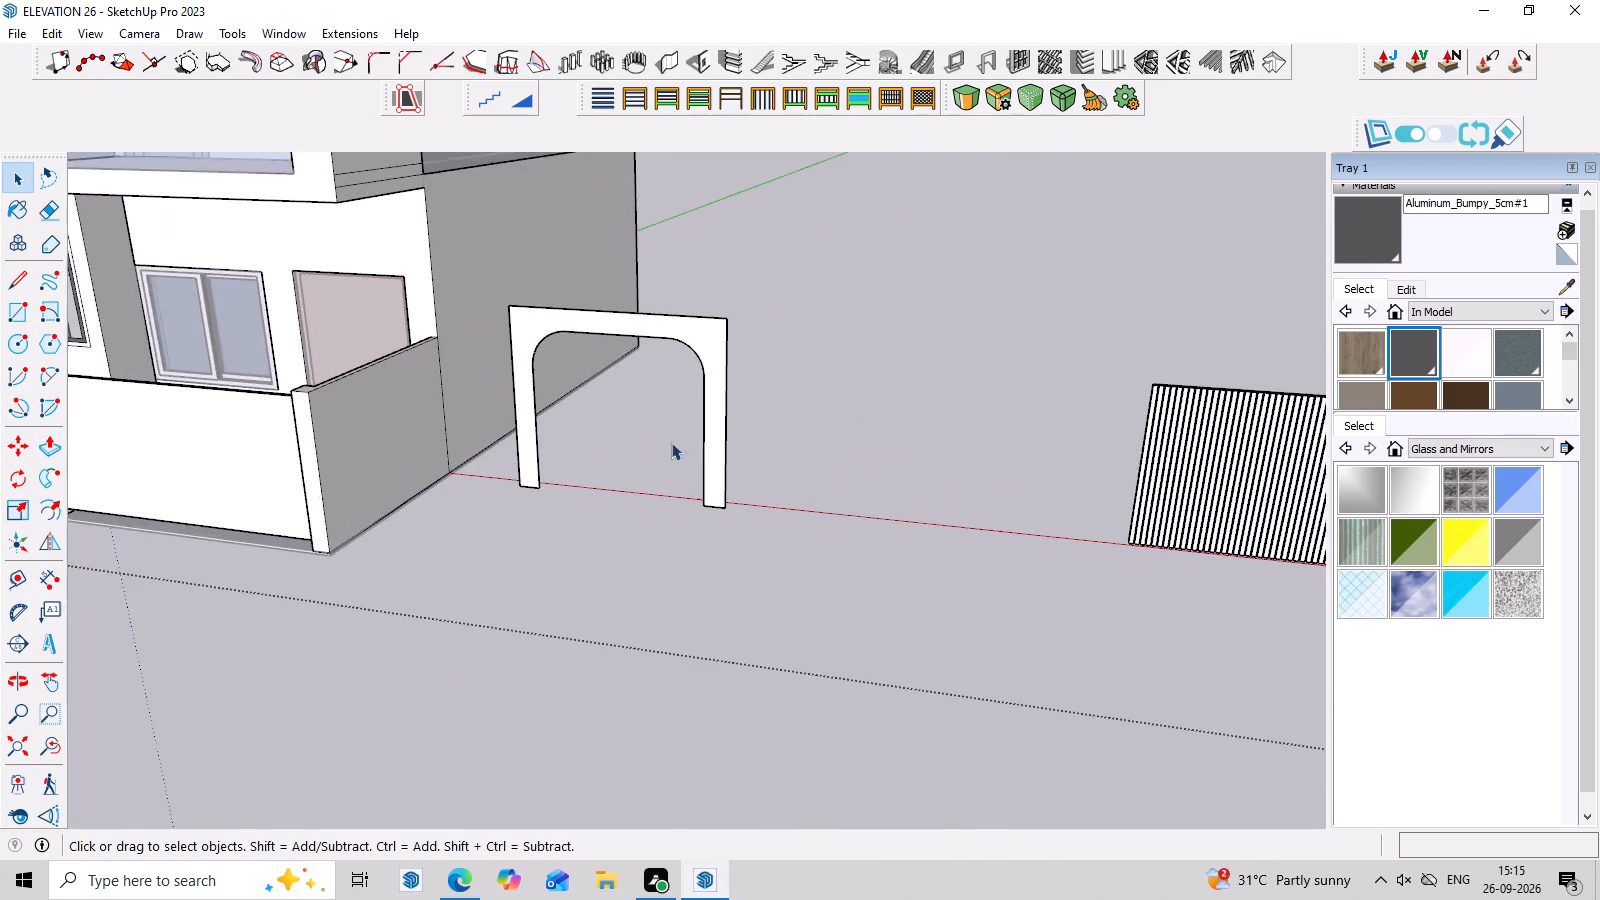
pyautogui.moveTo(690, 447); pyautogui.dragTo(705, 413, button='middle')
pyautogui.hotkey('ctrl', 'z')
pyautogui.hotkey('ctrl', 'z')
pyautogui.hotkey('ctrl', 'z')
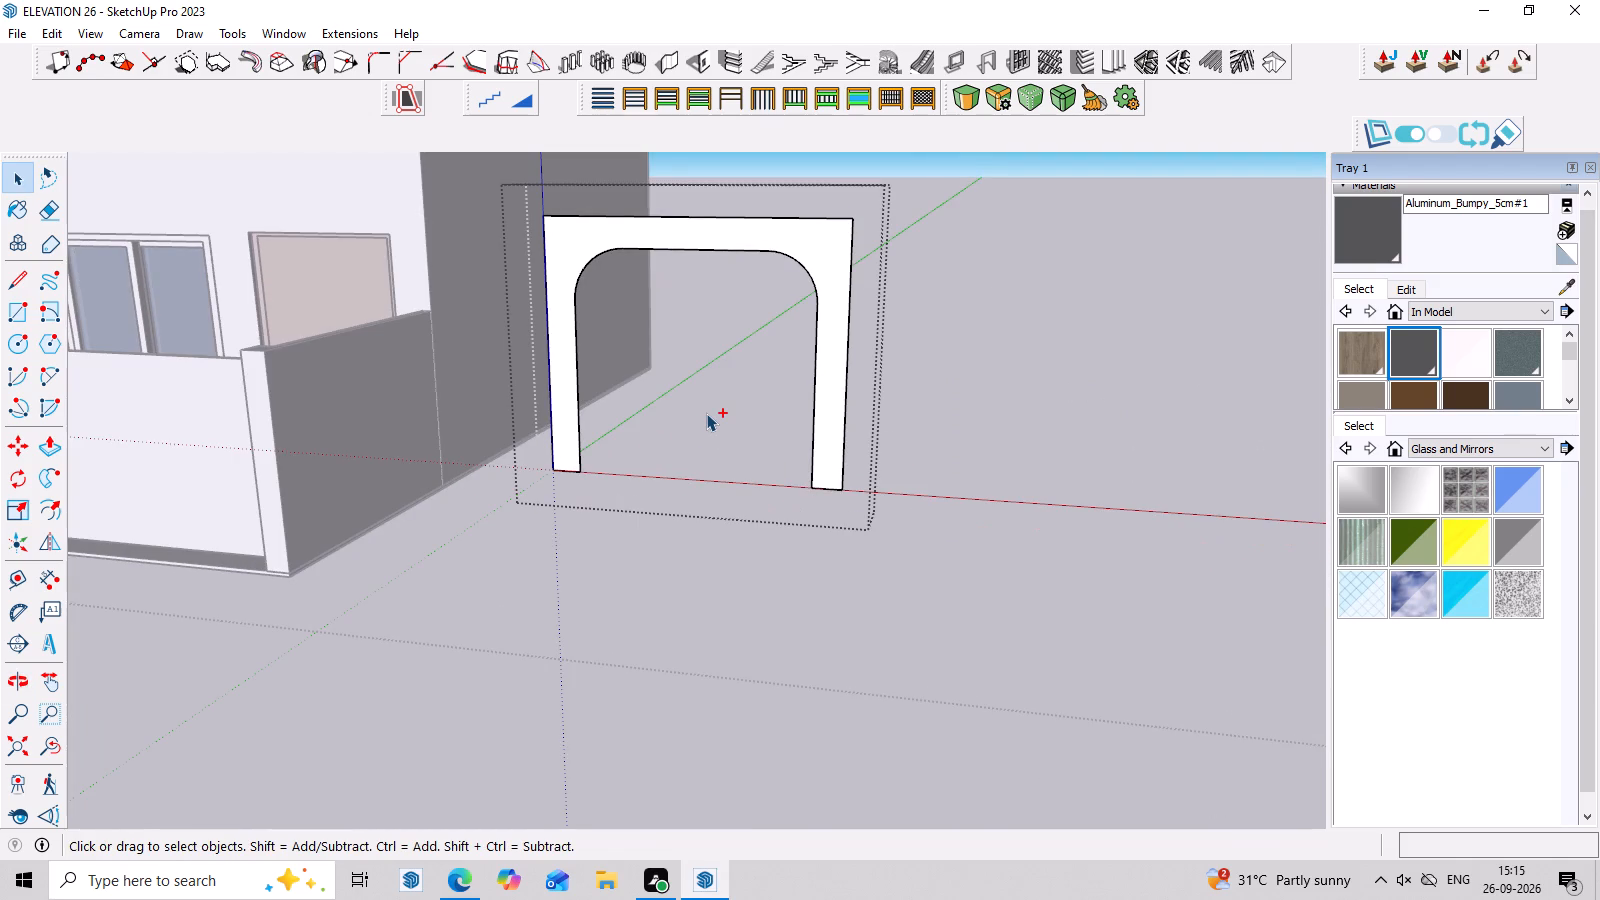
pyautogui.hotkey('ctrl', 'z')
pyautogui.click(1009, 416)
pyautogui.press('space')
pyautogui.hotkey('ctrl', 'z')
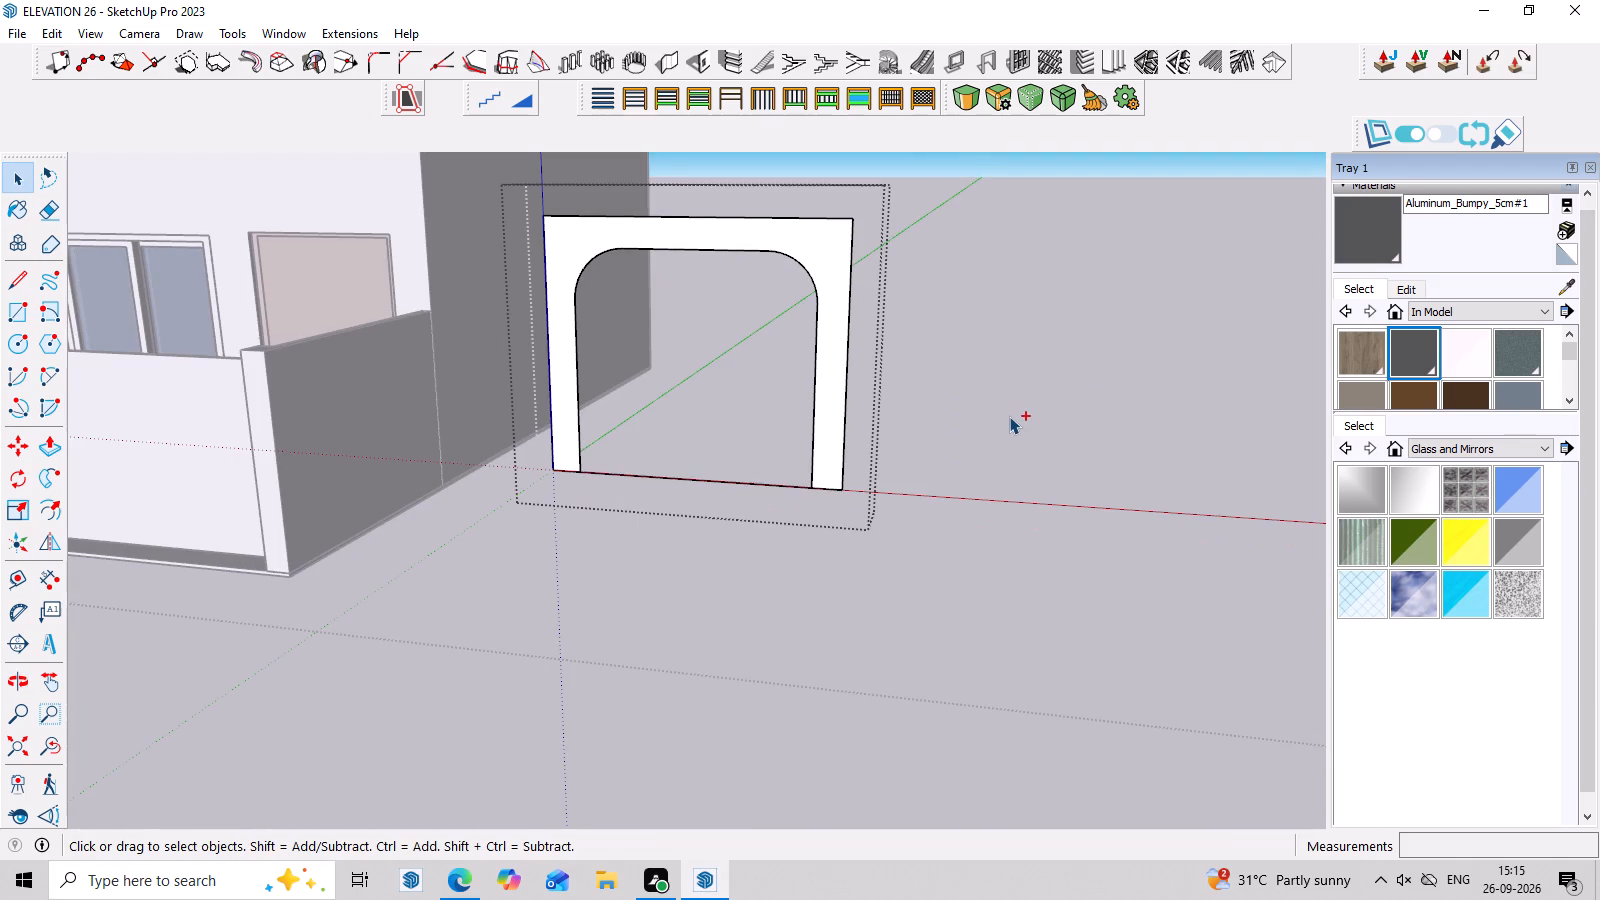
pyautogui.hotkey('ctrl', 'z')
# Copy the inner arched face about 19' 8" away from its frame, towards the vertical-strip panel.
pyautogui.click(726, 365)
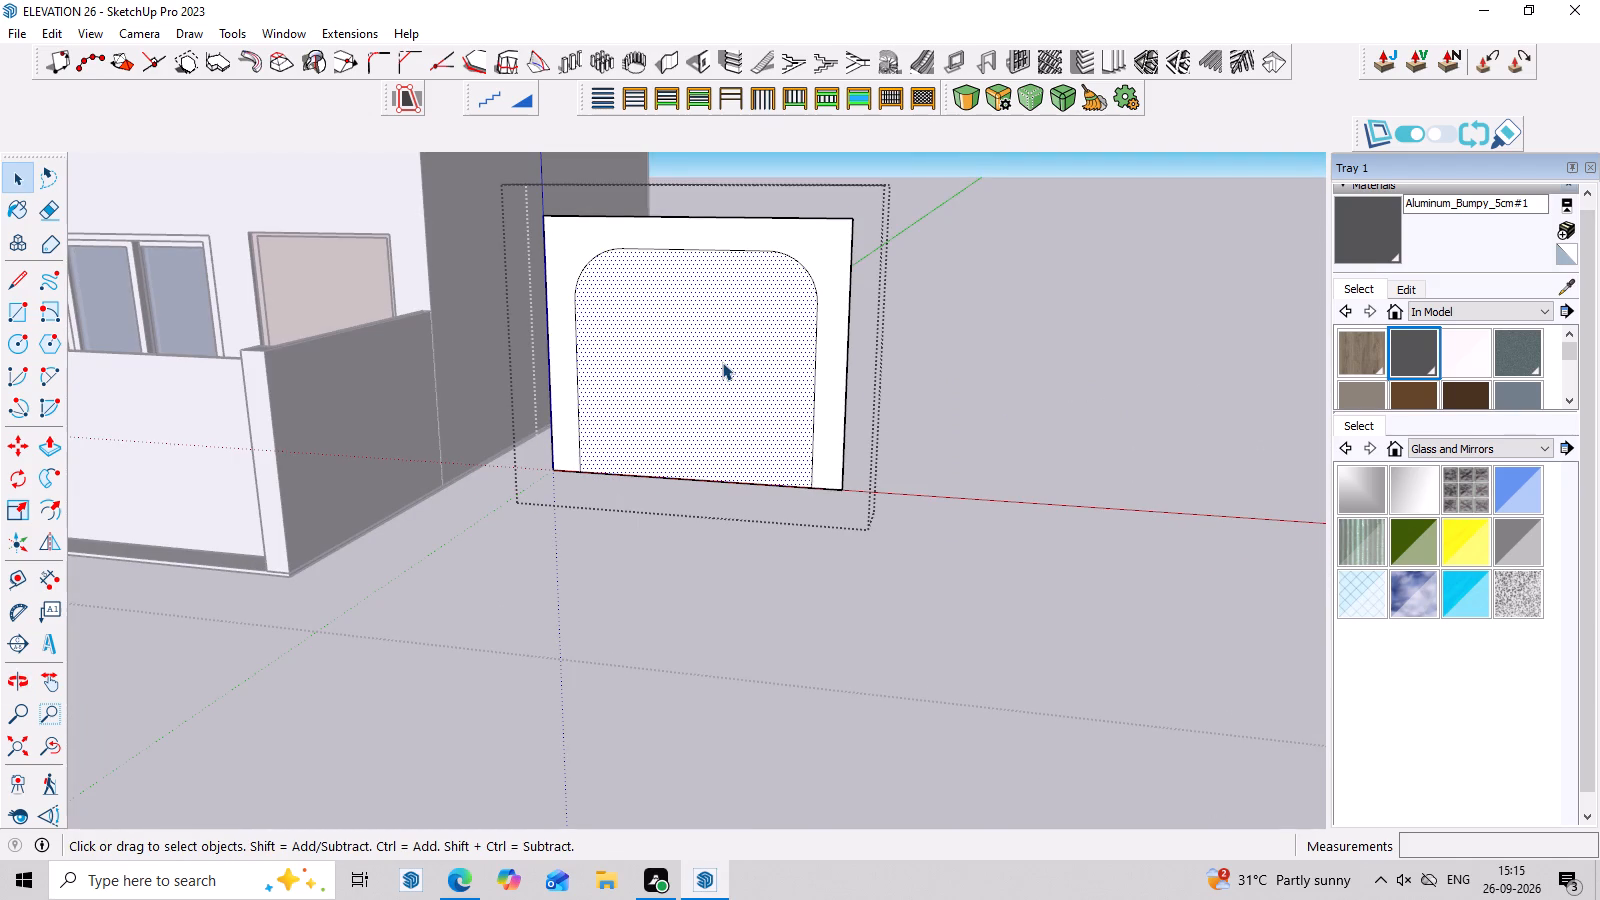
pyautogui.press('m')
pyautogui.click(810, 486)
pyautogui.scroll(-20, 1143, 652)
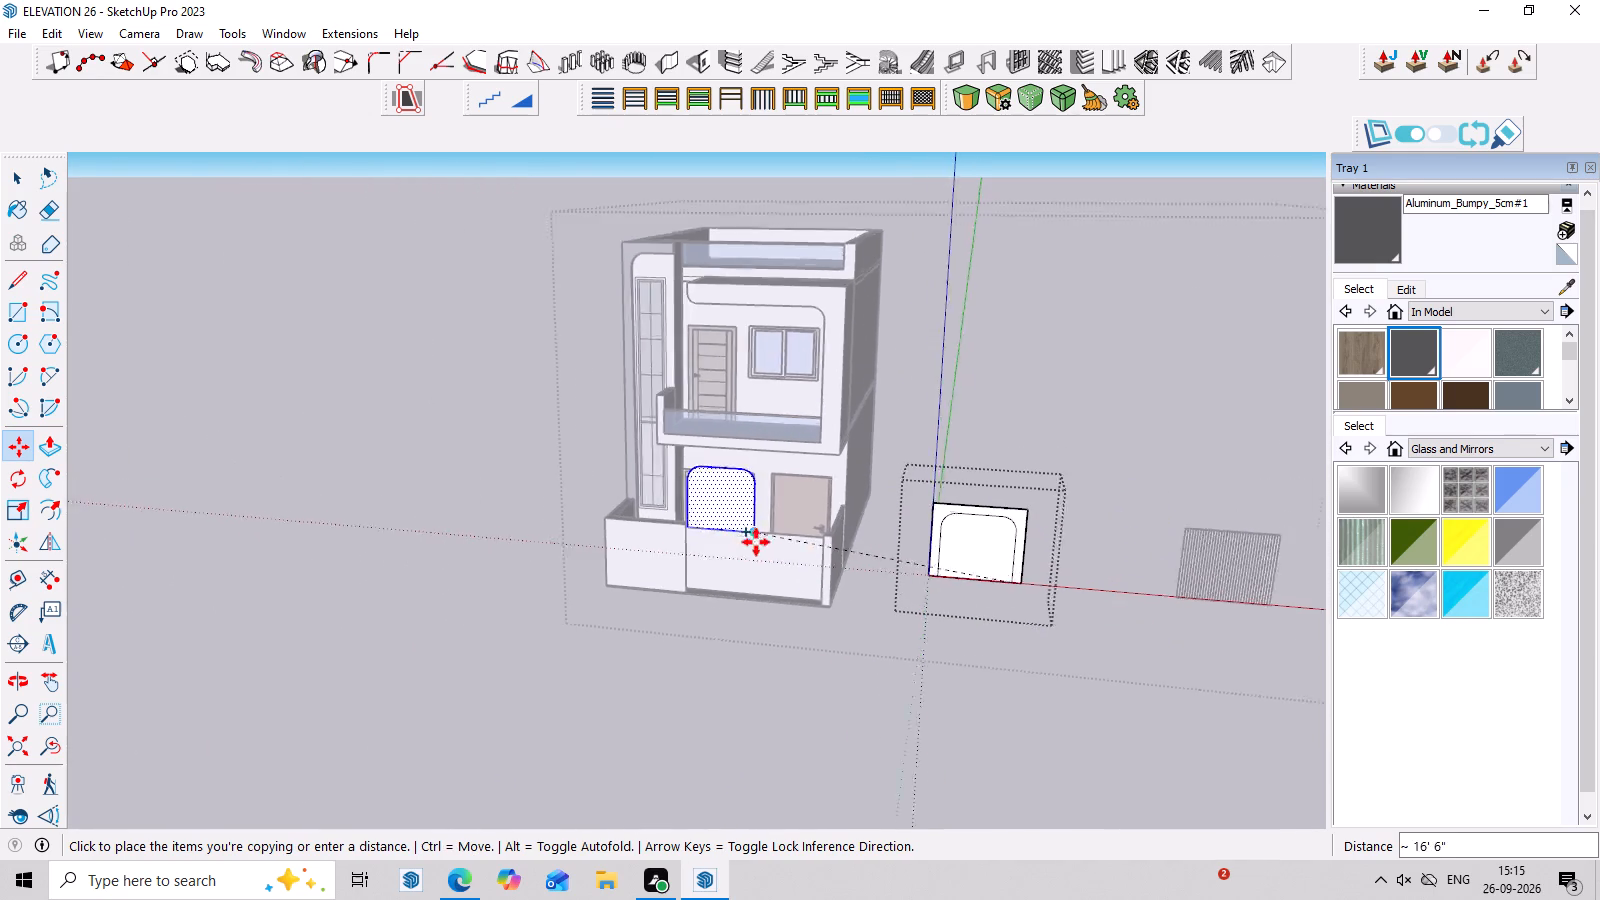
pyautogui.scroll(-5, 756, 542)
pyautogui.moveTo(1199, 646); pyautogui.dragTo(836, 603, button='middle')
pyautogui.scroll(5, 958, 682)
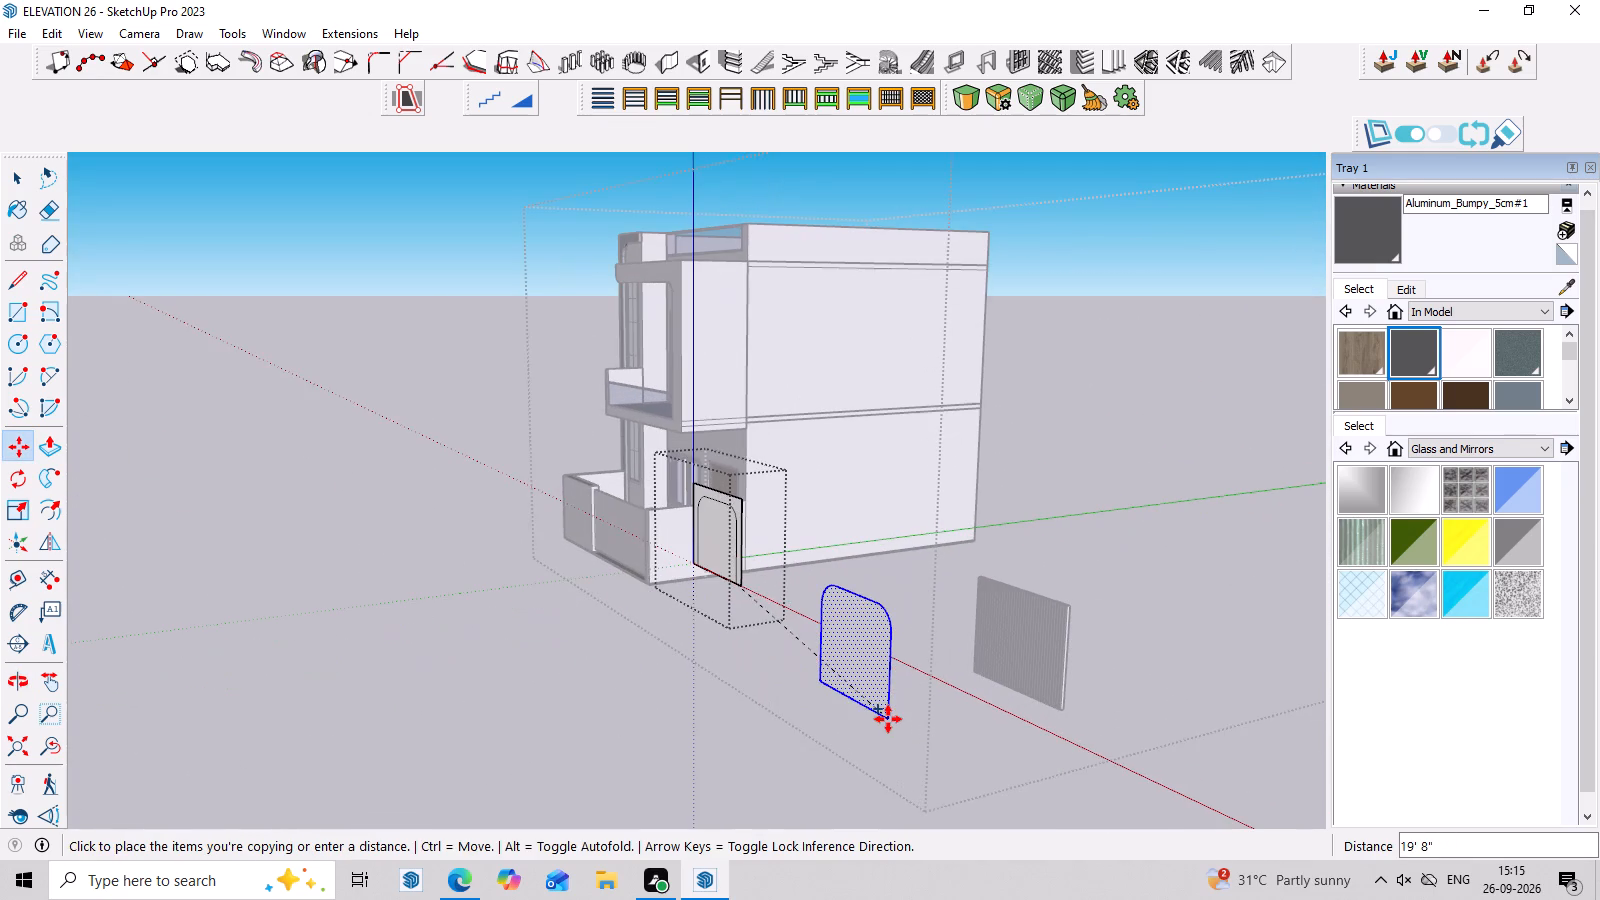
pyautogui.click(888, 719)
# Push/Pull the copied arched face to a thickness of about 3".
pyautogui.press('space')
pyautogui.click(866, 645)
pyautogui.doubleClick(866, 645)
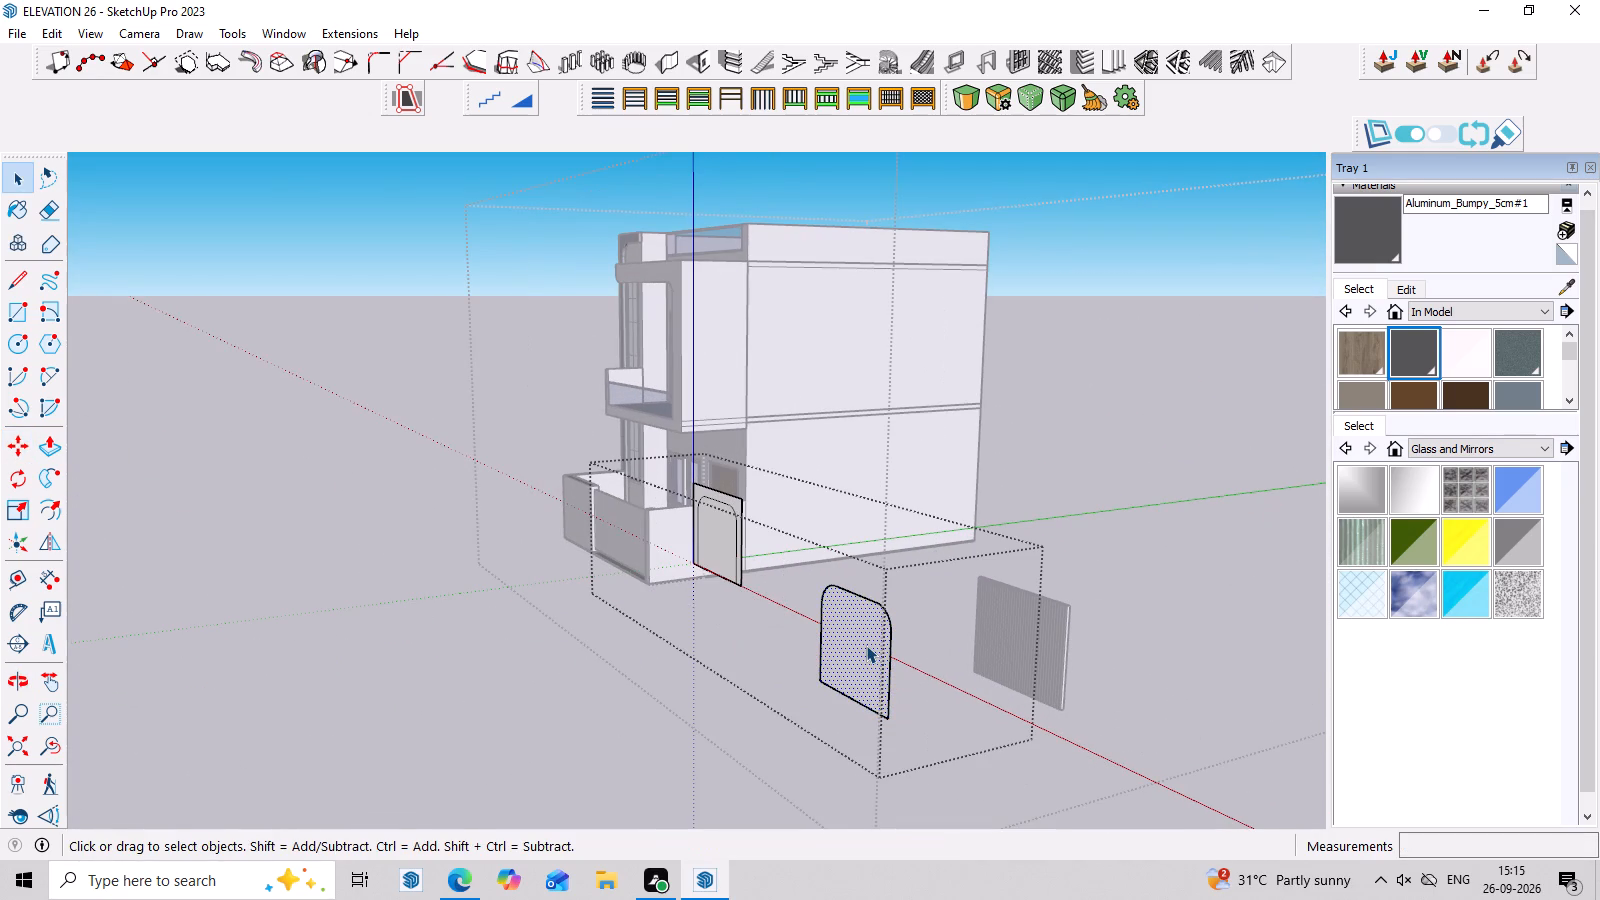
pyautogui.press('p')
pyautogui.click(866, 645)
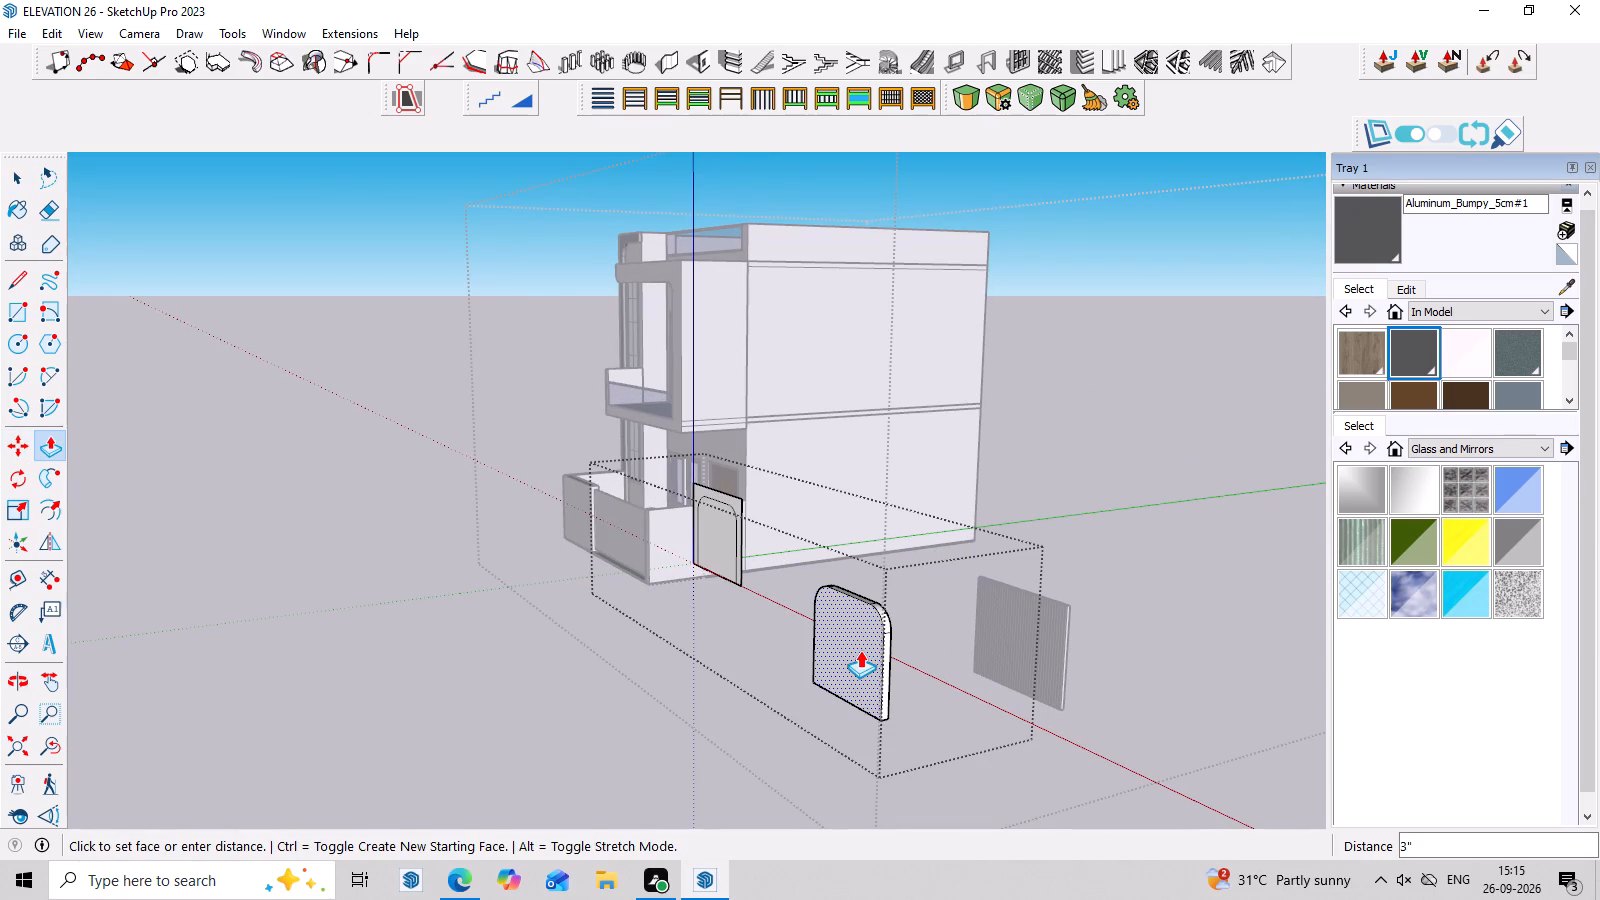
pyautogui.click(860, 650)
pyautogui.press('space')
# Select all geometry of the thickened arched panel, make it a group, and close group editing.
pyautogui.doubleClick(929, 668)
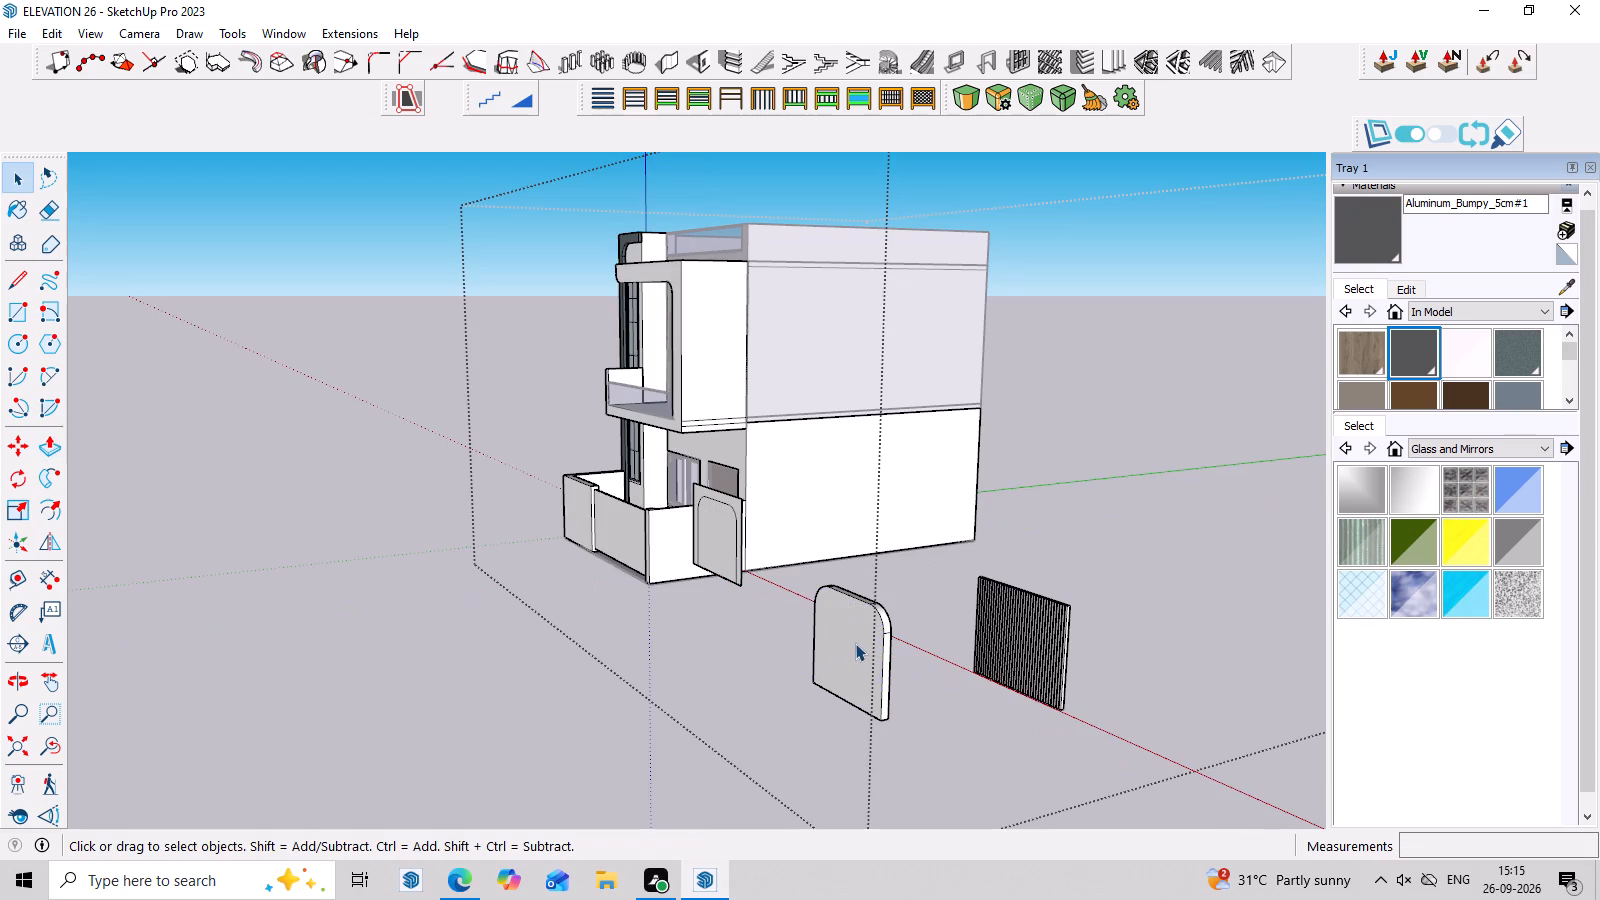
pyautogui.tripleClick(855, 643)
pyautogui.click(855, 643)
pyautogui.rightClick(855, 643)
pyautogui.click(886, 235)
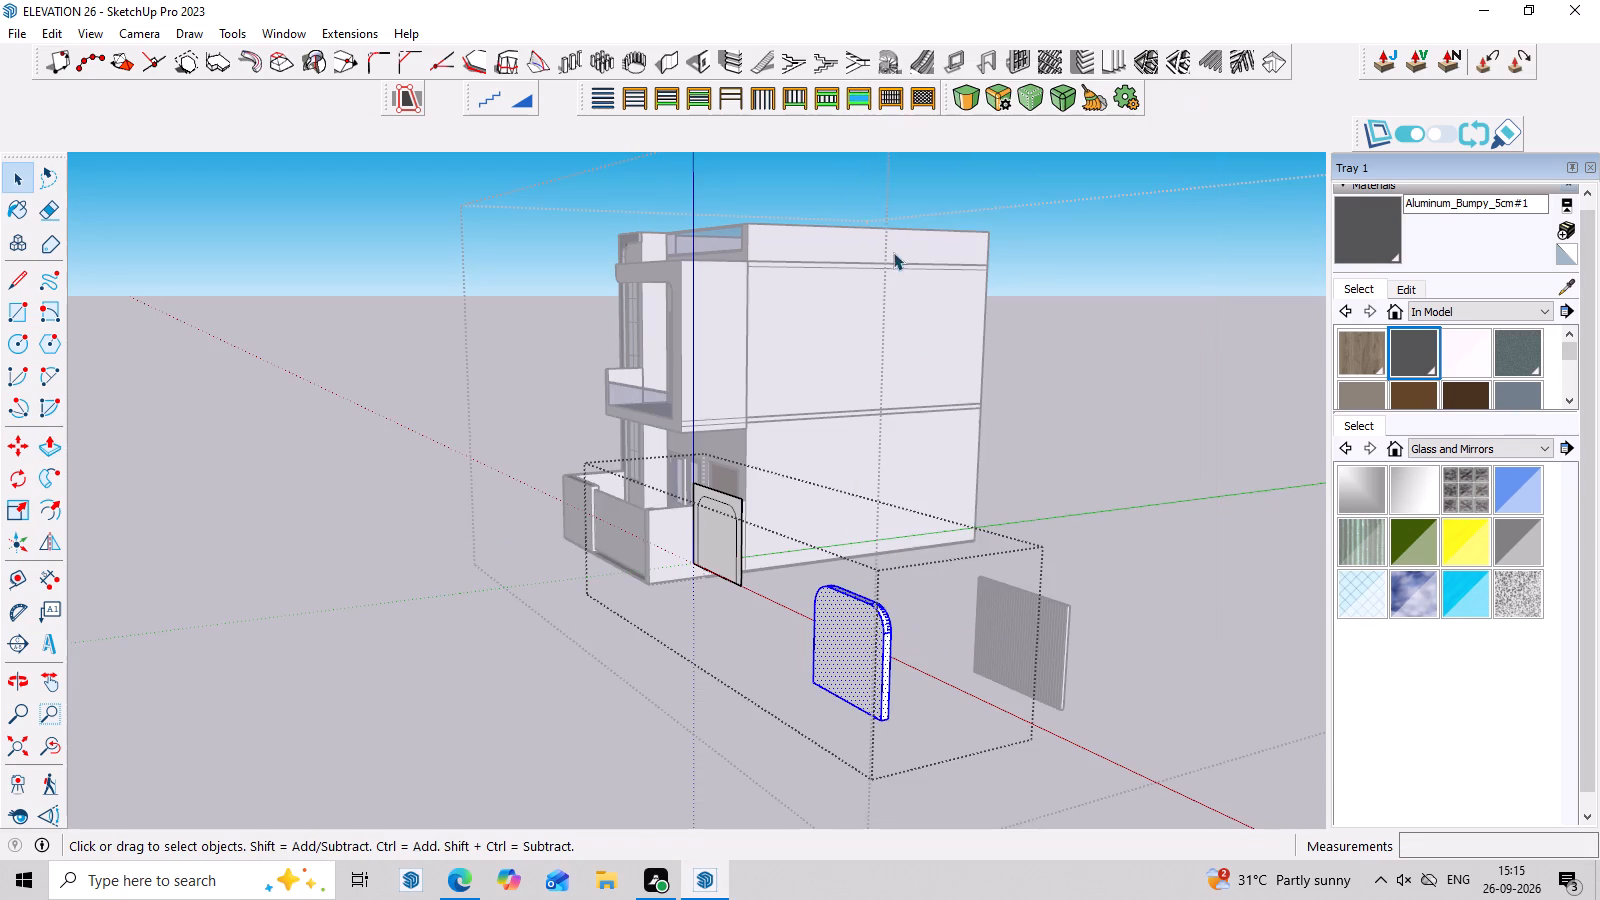
pyautogui.click(933, 637)
pyautogui.click(1143, 515)
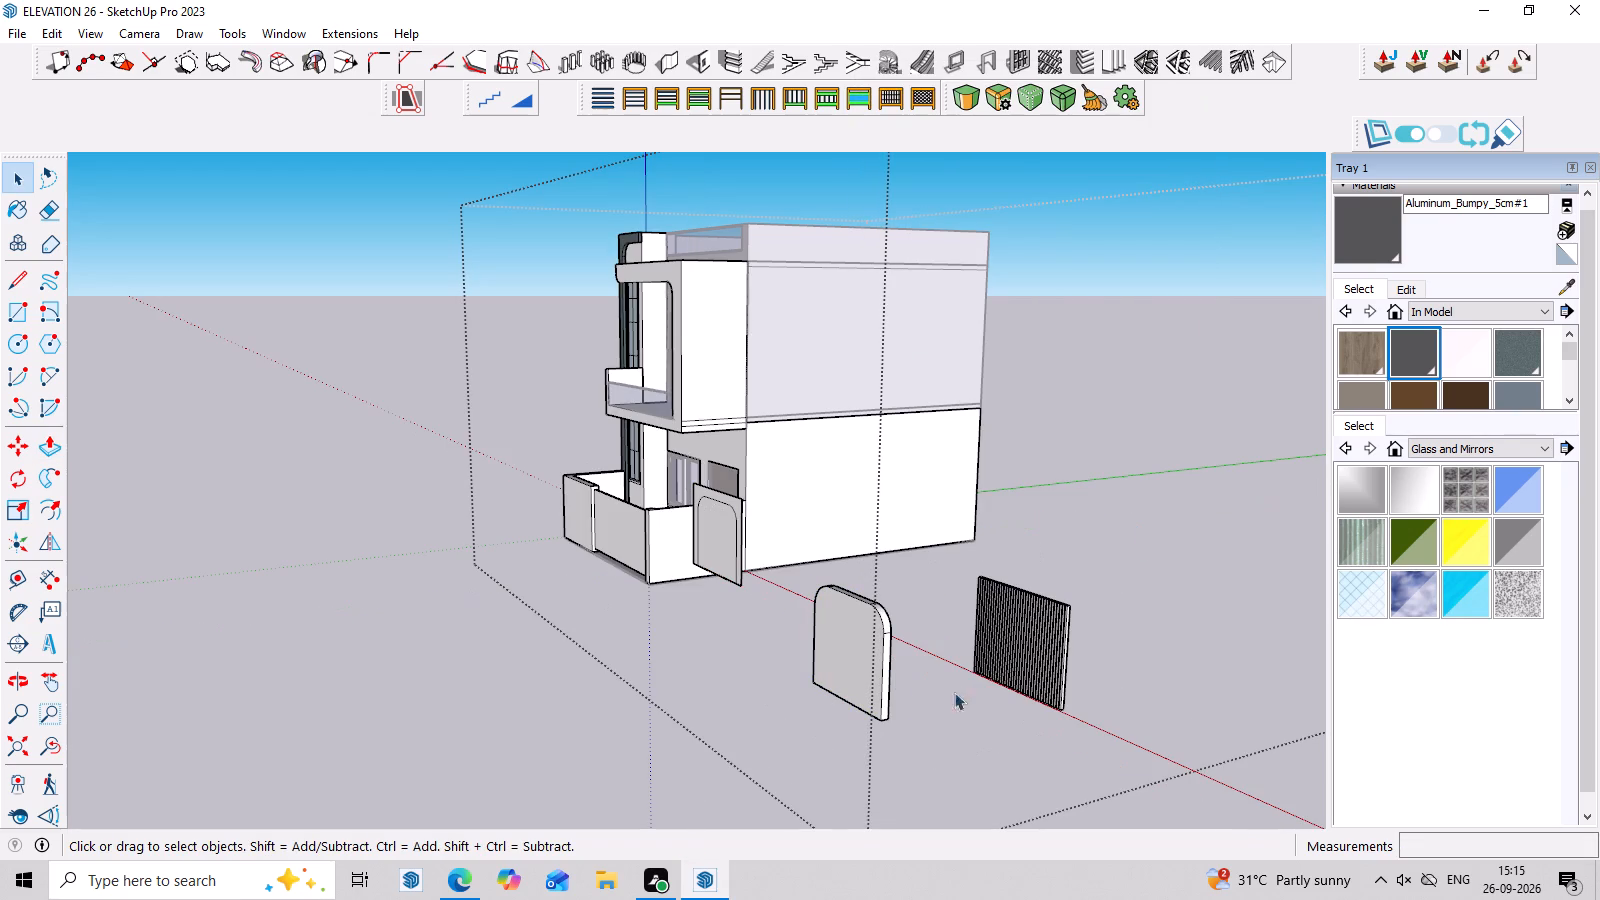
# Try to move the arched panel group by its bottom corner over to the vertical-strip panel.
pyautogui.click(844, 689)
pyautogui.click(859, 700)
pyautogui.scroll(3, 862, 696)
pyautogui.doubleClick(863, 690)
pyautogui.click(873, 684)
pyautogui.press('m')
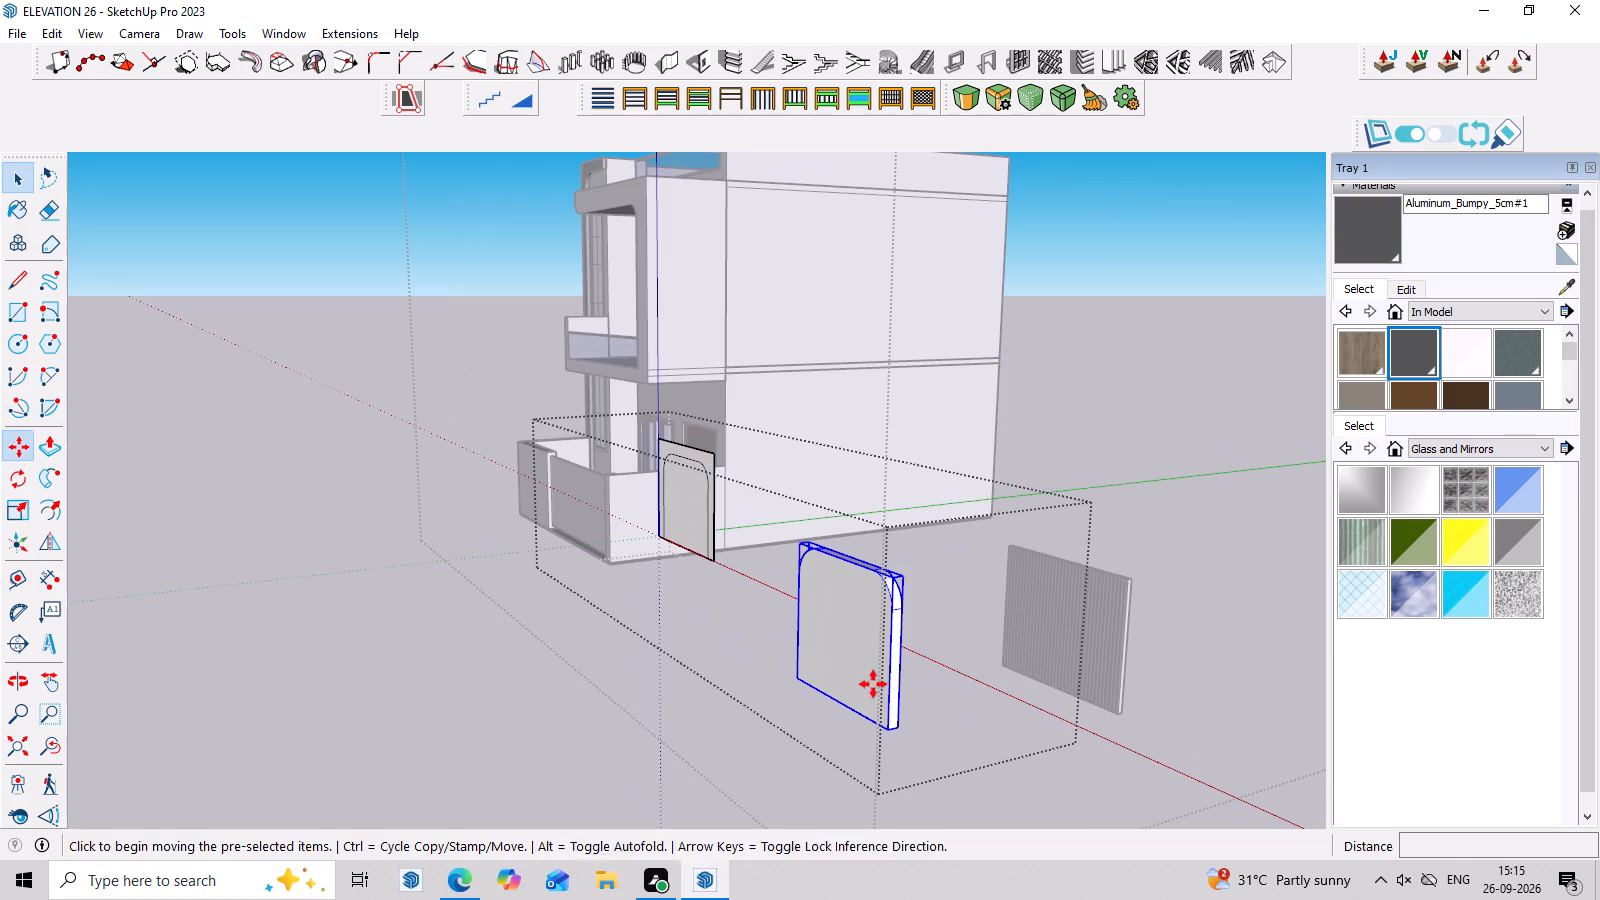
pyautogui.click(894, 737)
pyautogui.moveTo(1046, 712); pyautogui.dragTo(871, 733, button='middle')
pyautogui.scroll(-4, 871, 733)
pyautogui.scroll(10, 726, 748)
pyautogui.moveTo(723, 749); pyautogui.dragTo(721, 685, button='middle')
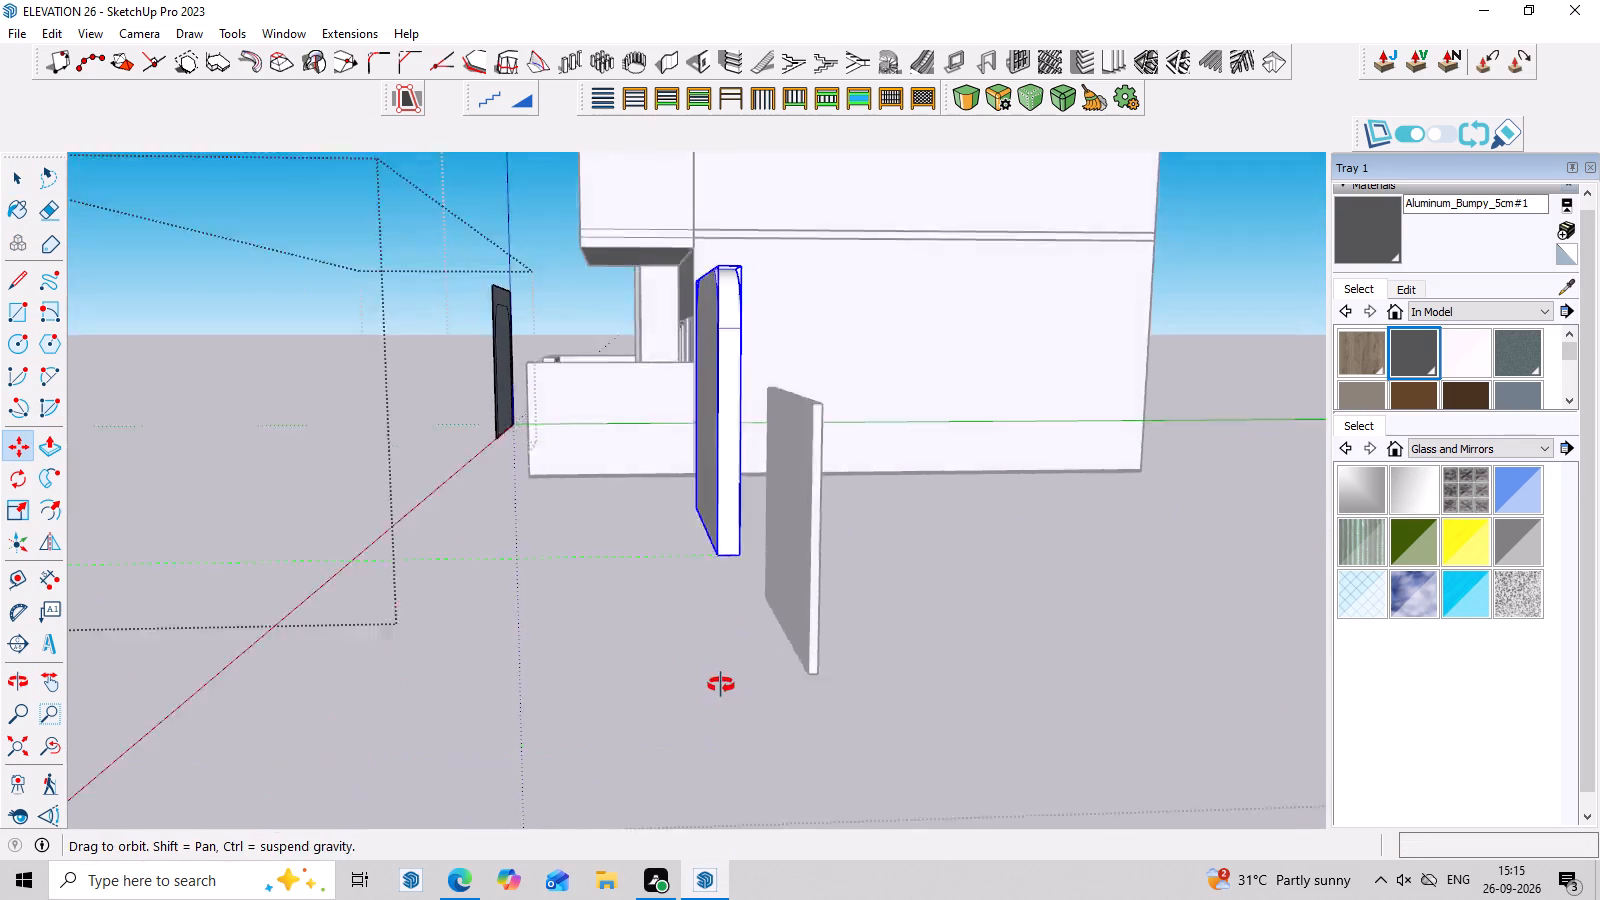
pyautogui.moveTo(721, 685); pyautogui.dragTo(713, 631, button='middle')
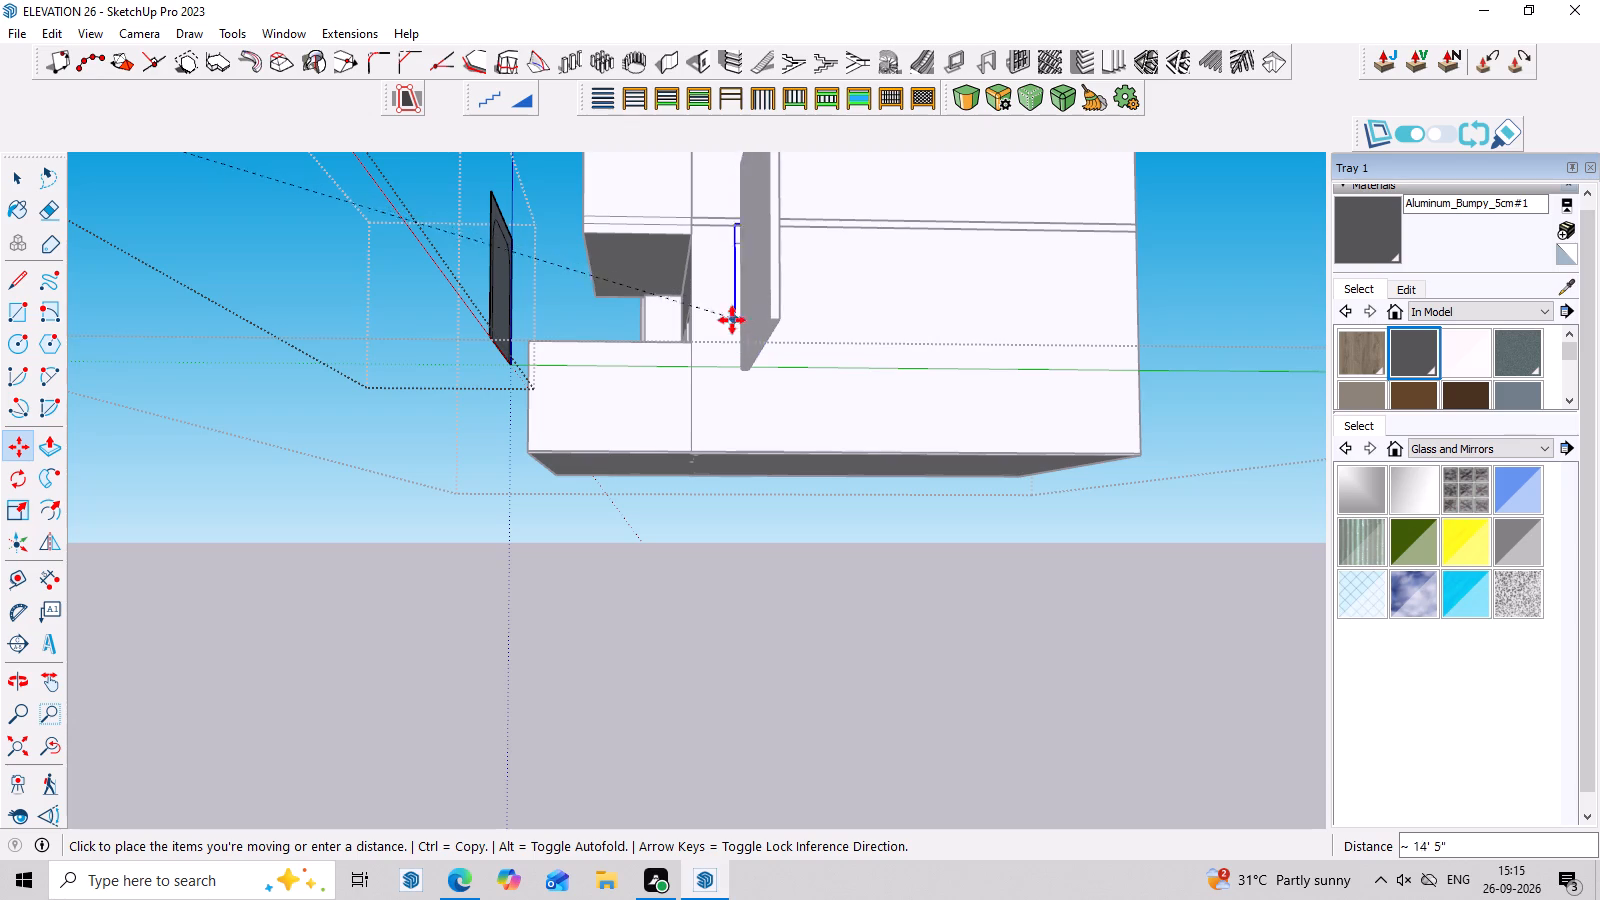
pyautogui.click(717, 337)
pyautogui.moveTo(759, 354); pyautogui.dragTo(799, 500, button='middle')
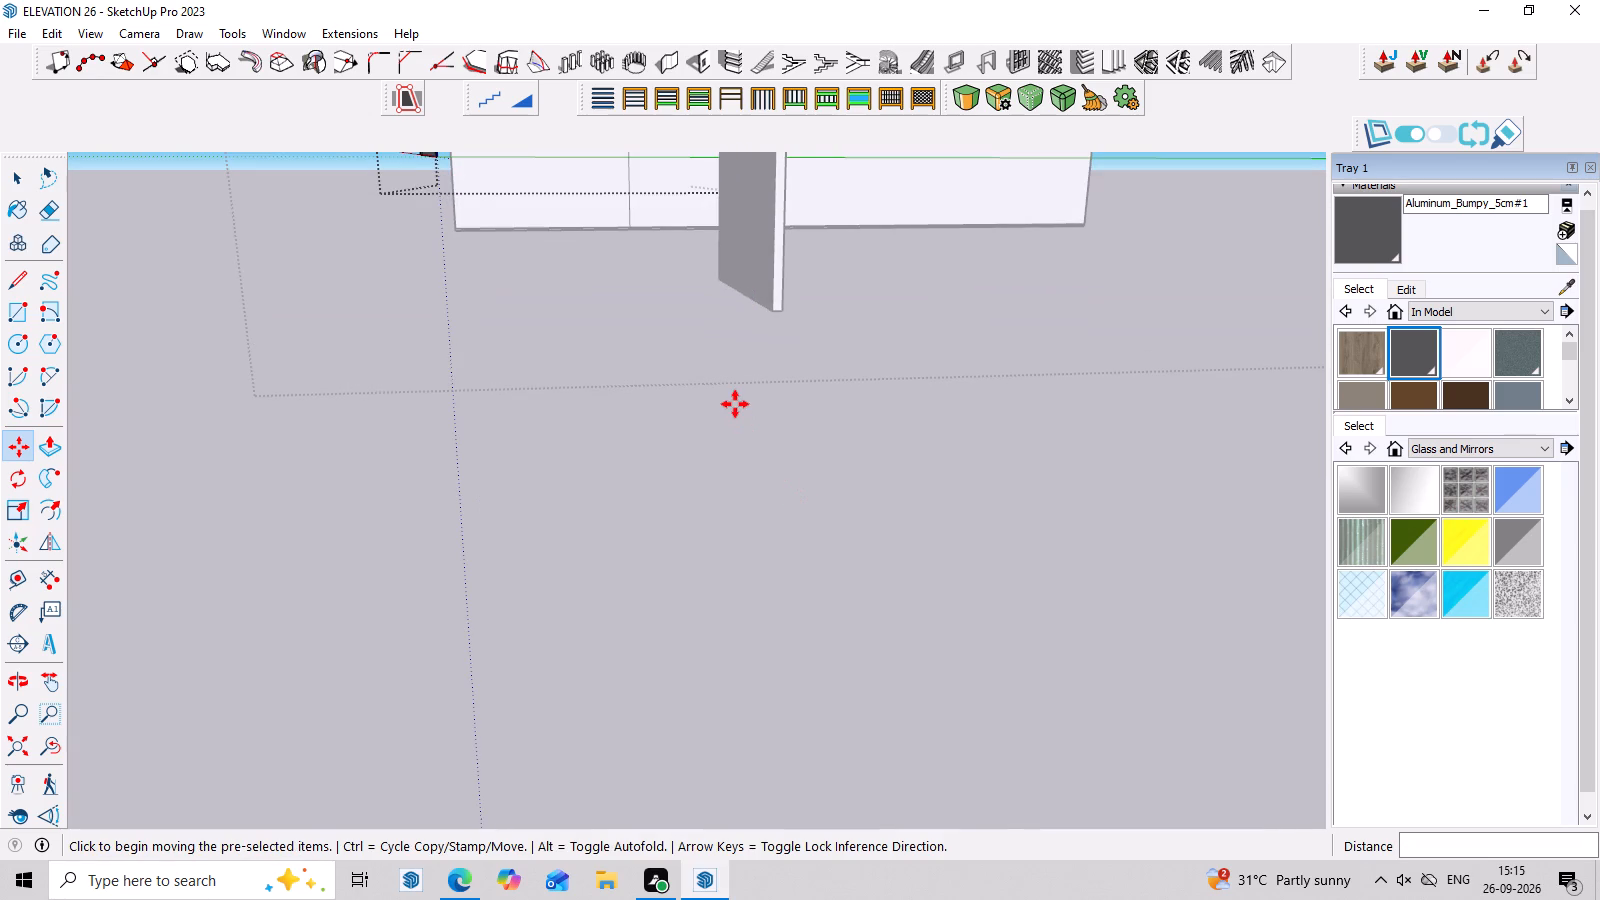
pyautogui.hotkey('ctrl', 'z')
# Move the arched panel group by its bottom corner onto the bottom corner of the vertical-strip panel.
pyautogui.scroll(-7, 735, 404)
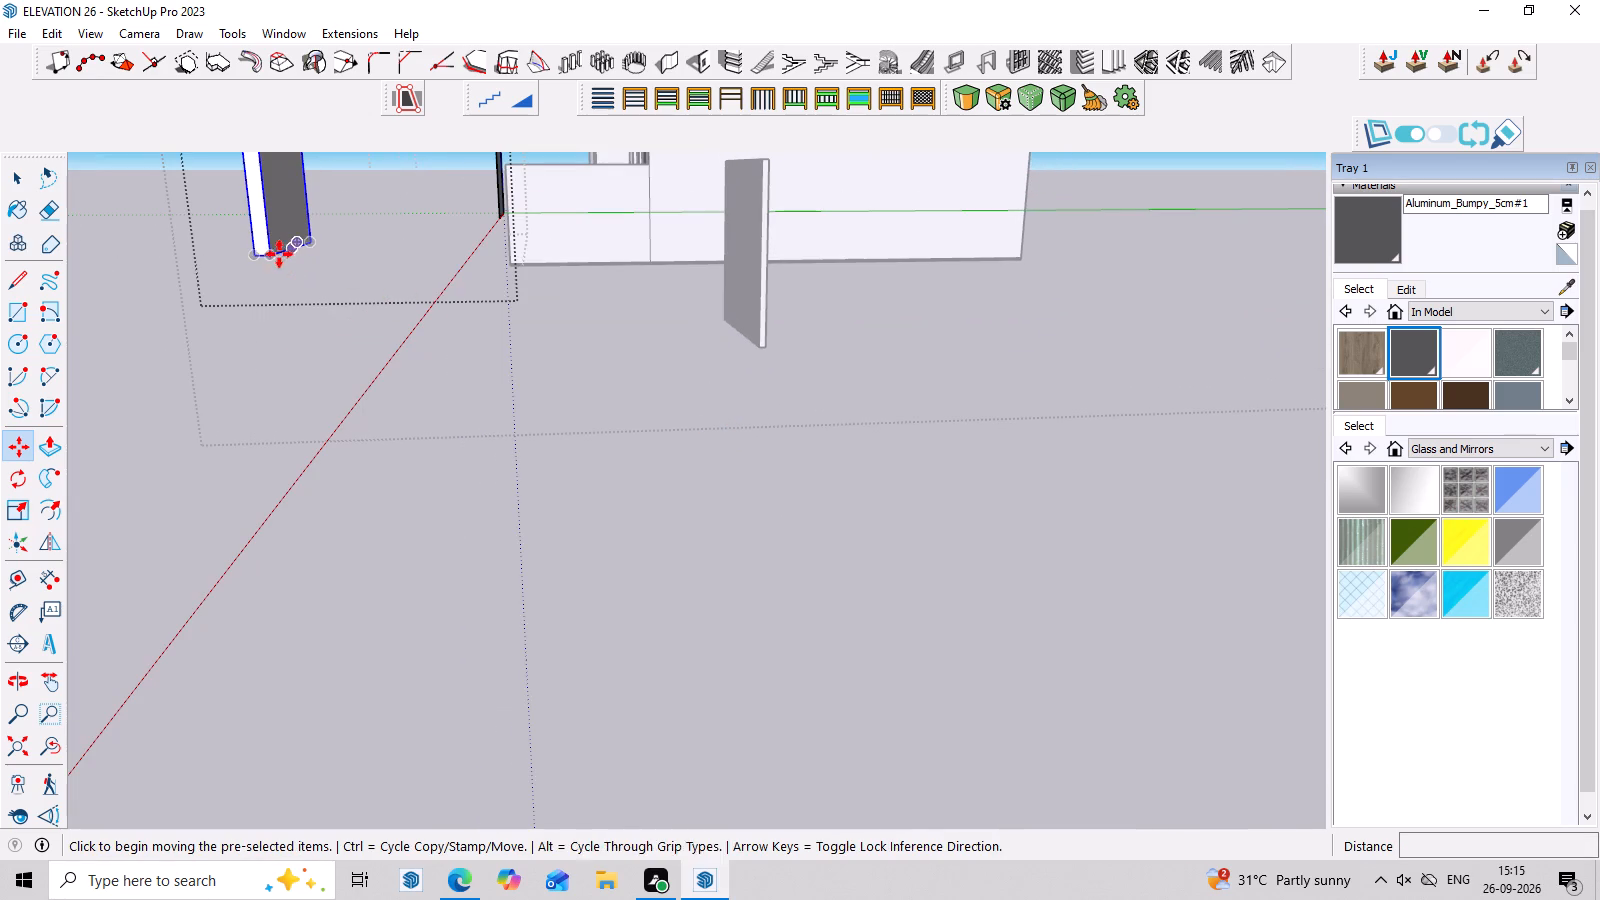
pyautogui.click(270, 251)
pyautogui.moveTo(755, 324); pyautogui.dragTo(691, 380, button='middle')
pyautogui.scroll(4, 620, 448)
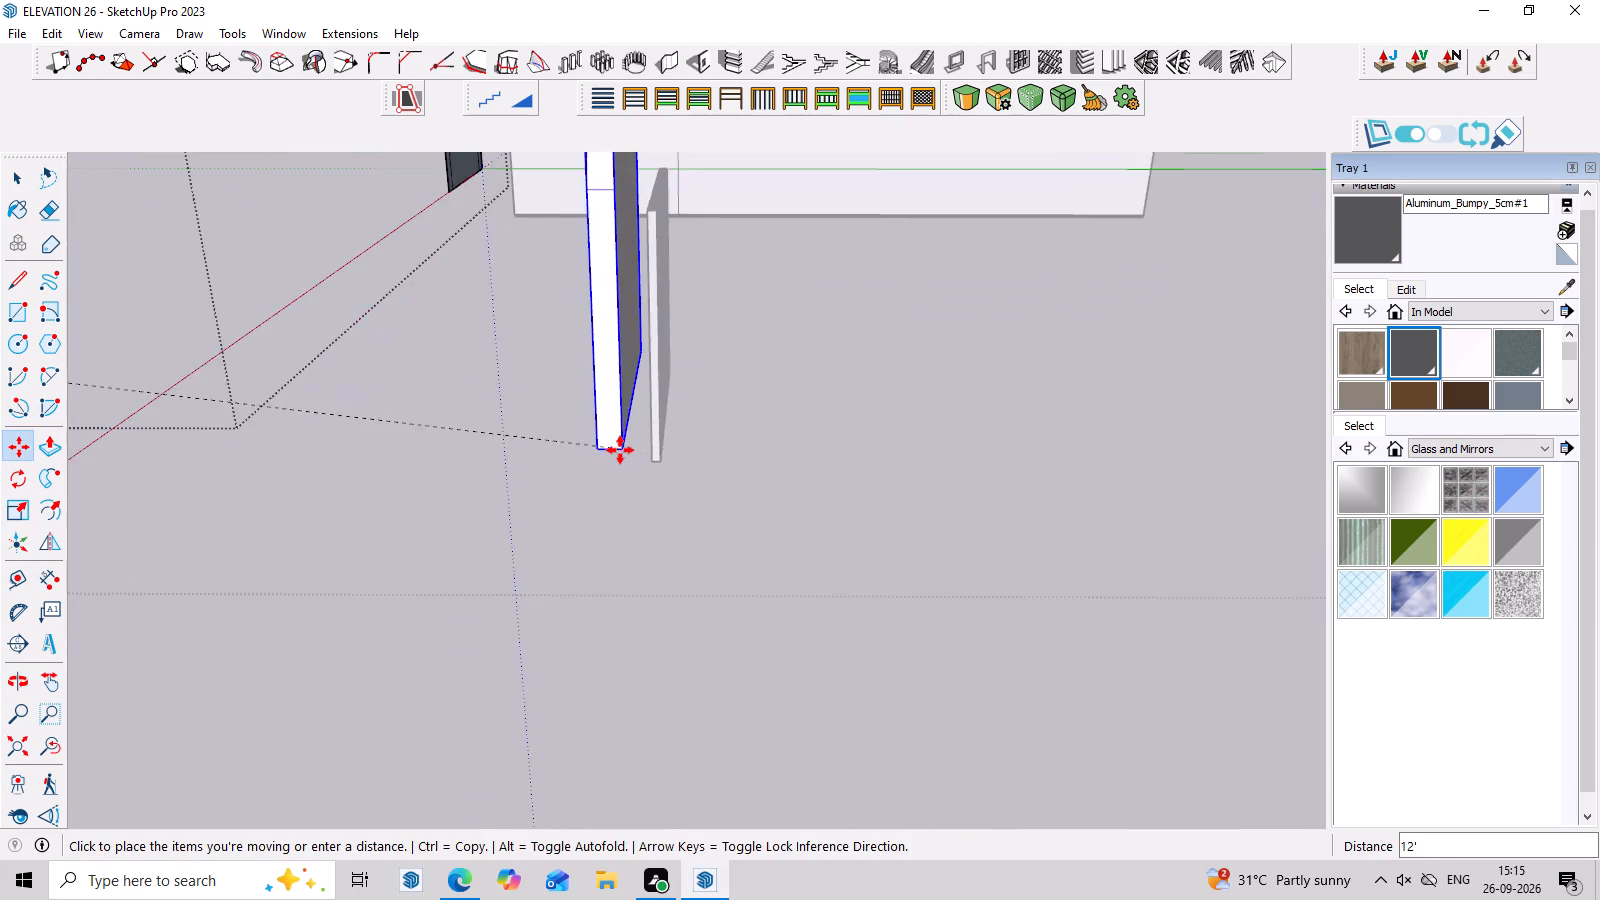
pyautogui.scroll(5, 620, 450)
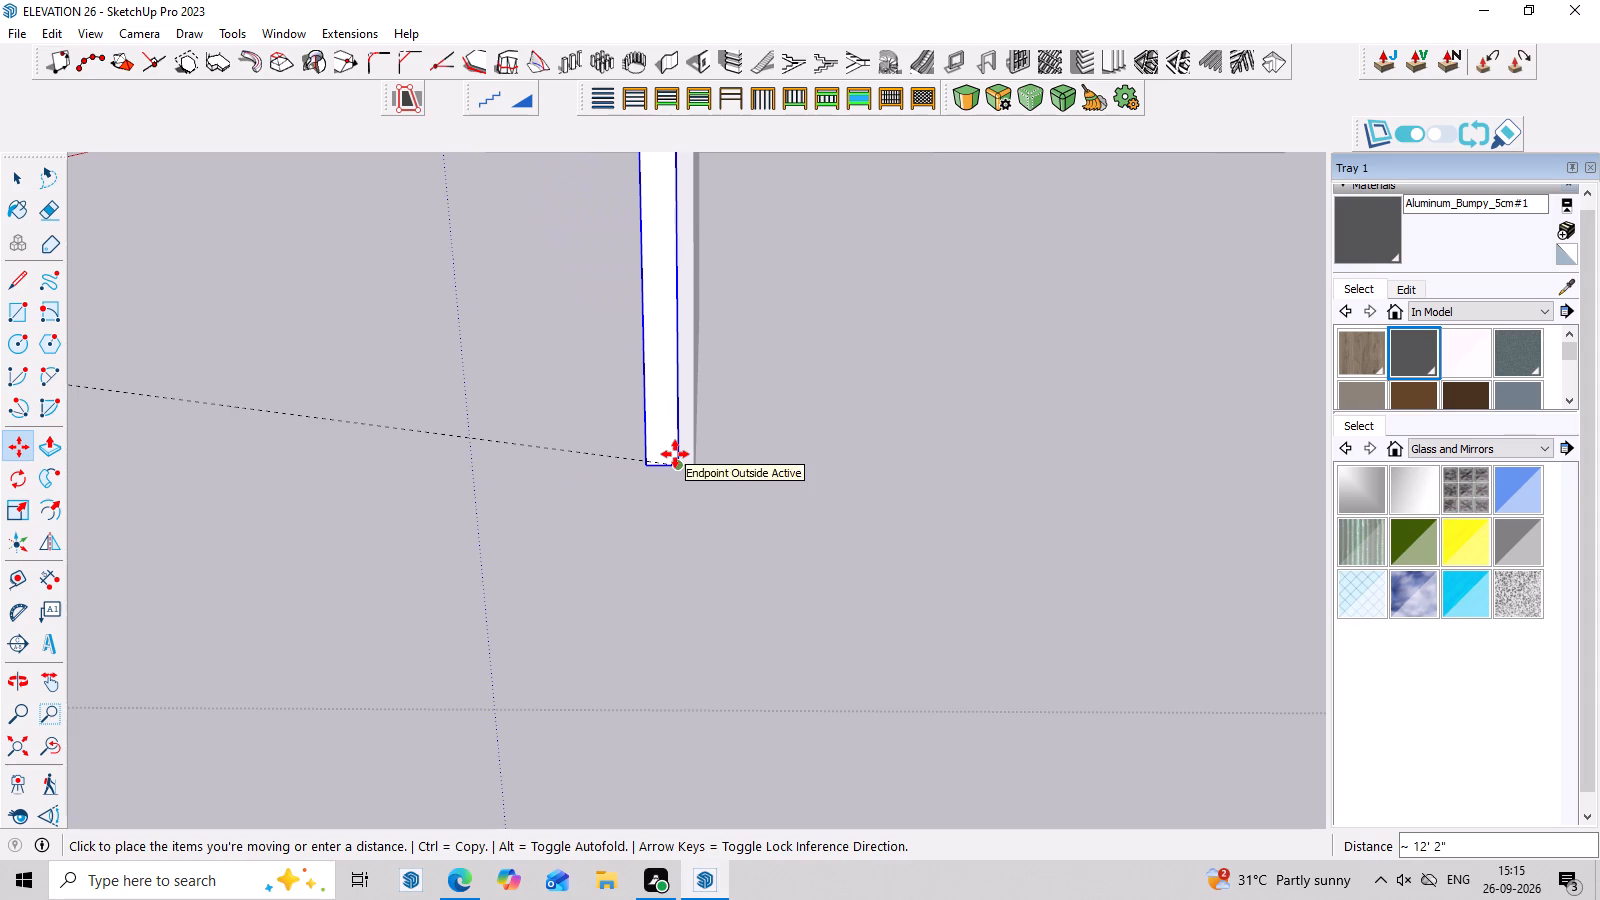
pyautogui.click(675, 454)
pyautogui.scroll(3, 672, 480)
# Move the arched panel group along the green axis so it stands clear in front of the vertical-strip panel.
pyautogui.click(676, 462)
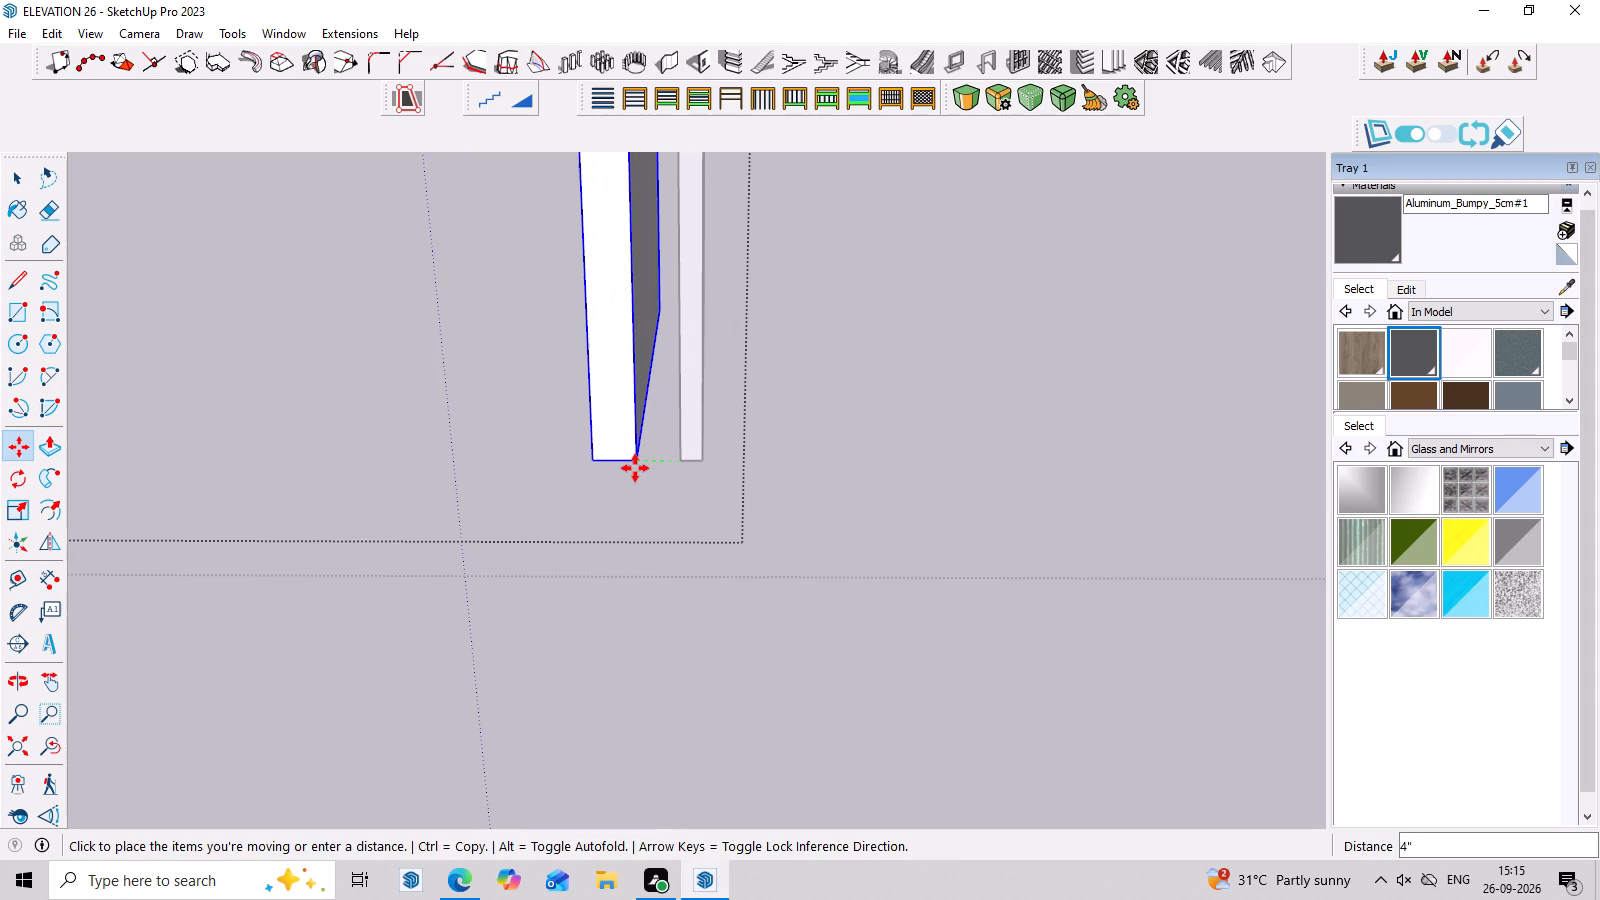
pyautogui.press('Left')
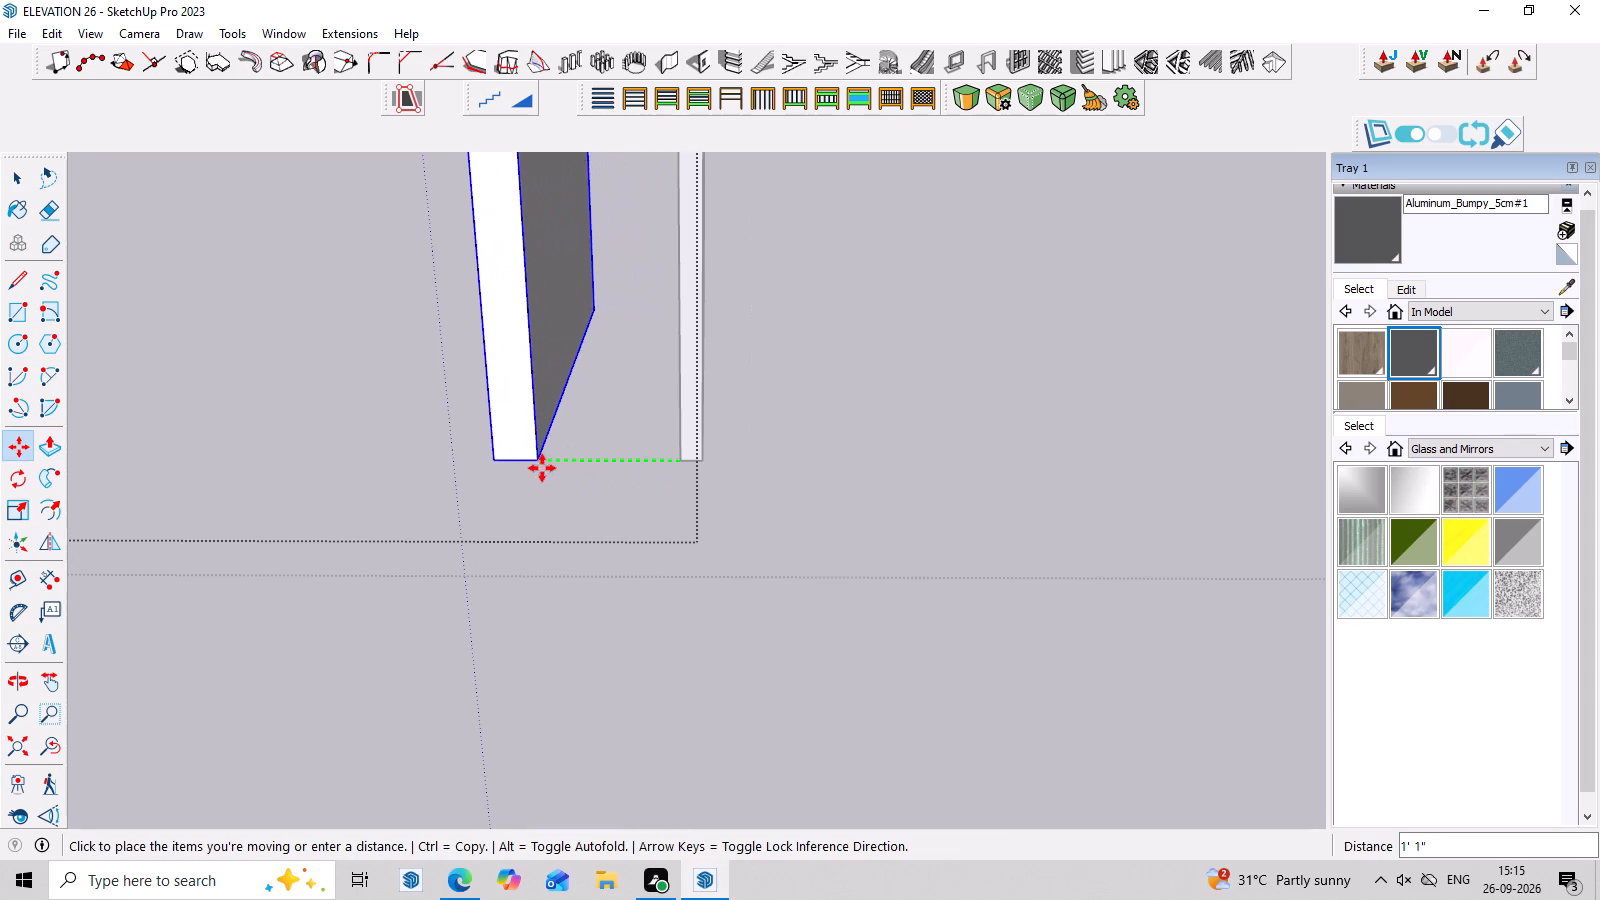
pyautogui.click(455, 458)
pyautogui.scroll(-11, 507, 482)
pyautogui.moveTo(747, 687); pyautogui.dragTo(844, 663, button='middle')
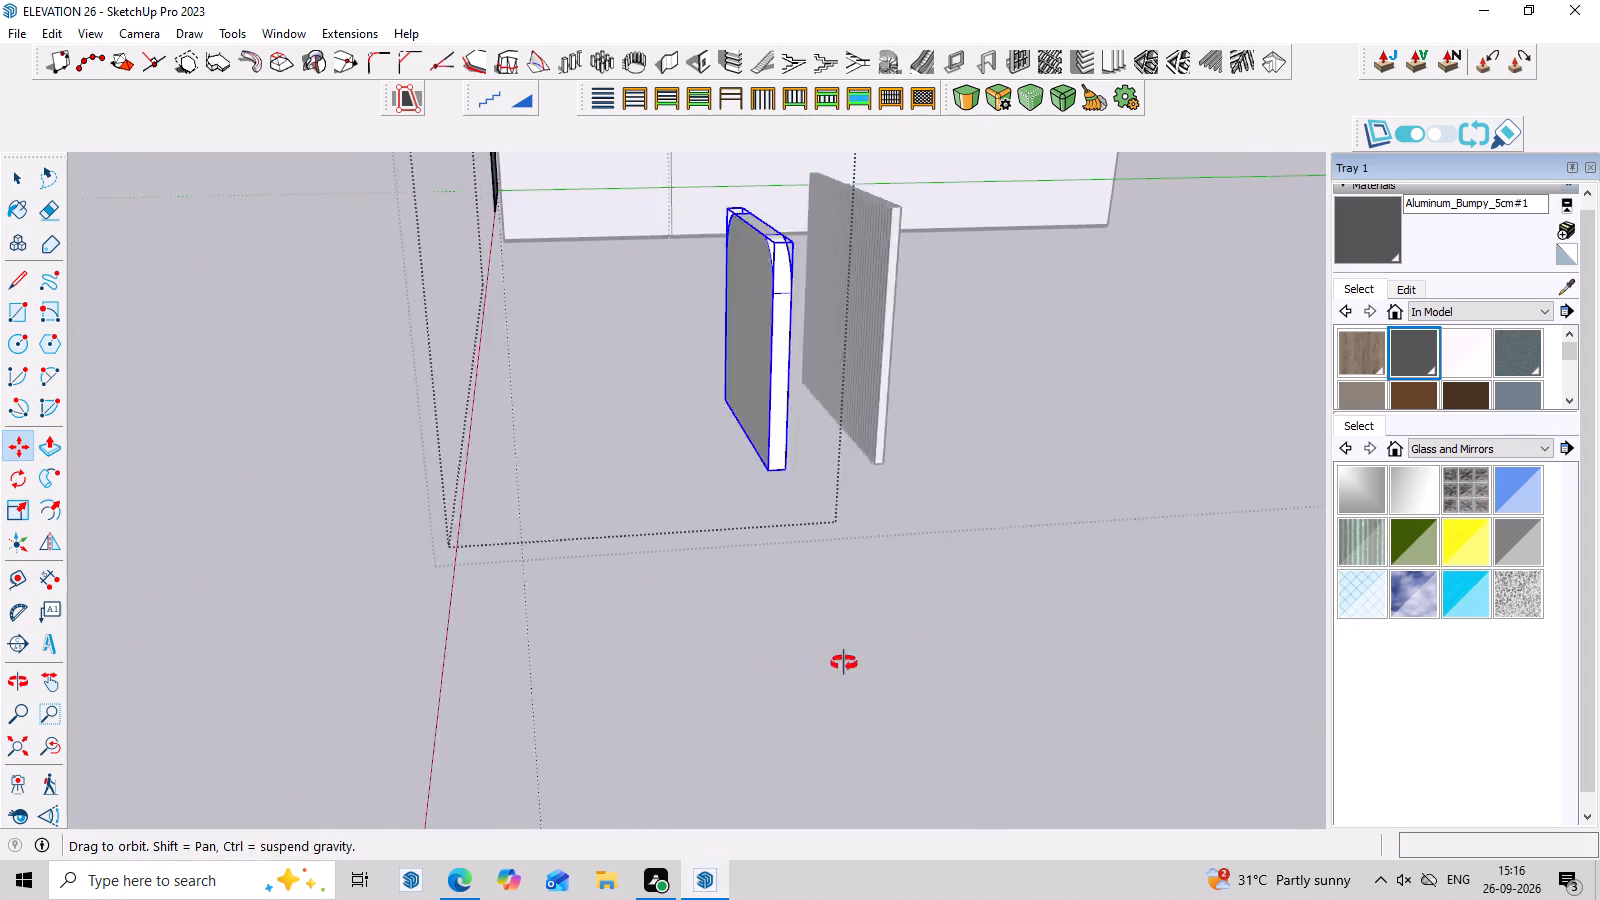
pyautogui.moveTo(844, 663); pyautogui.dragTo(860, 657, button='middle')
# Trim the vertical-strip panel to the arched outline, using the front face of the arched panel as the cutting face.
pyautogui.press('space')
pyautogui.click(1044, 460)
pyautogui.click(876, 277)
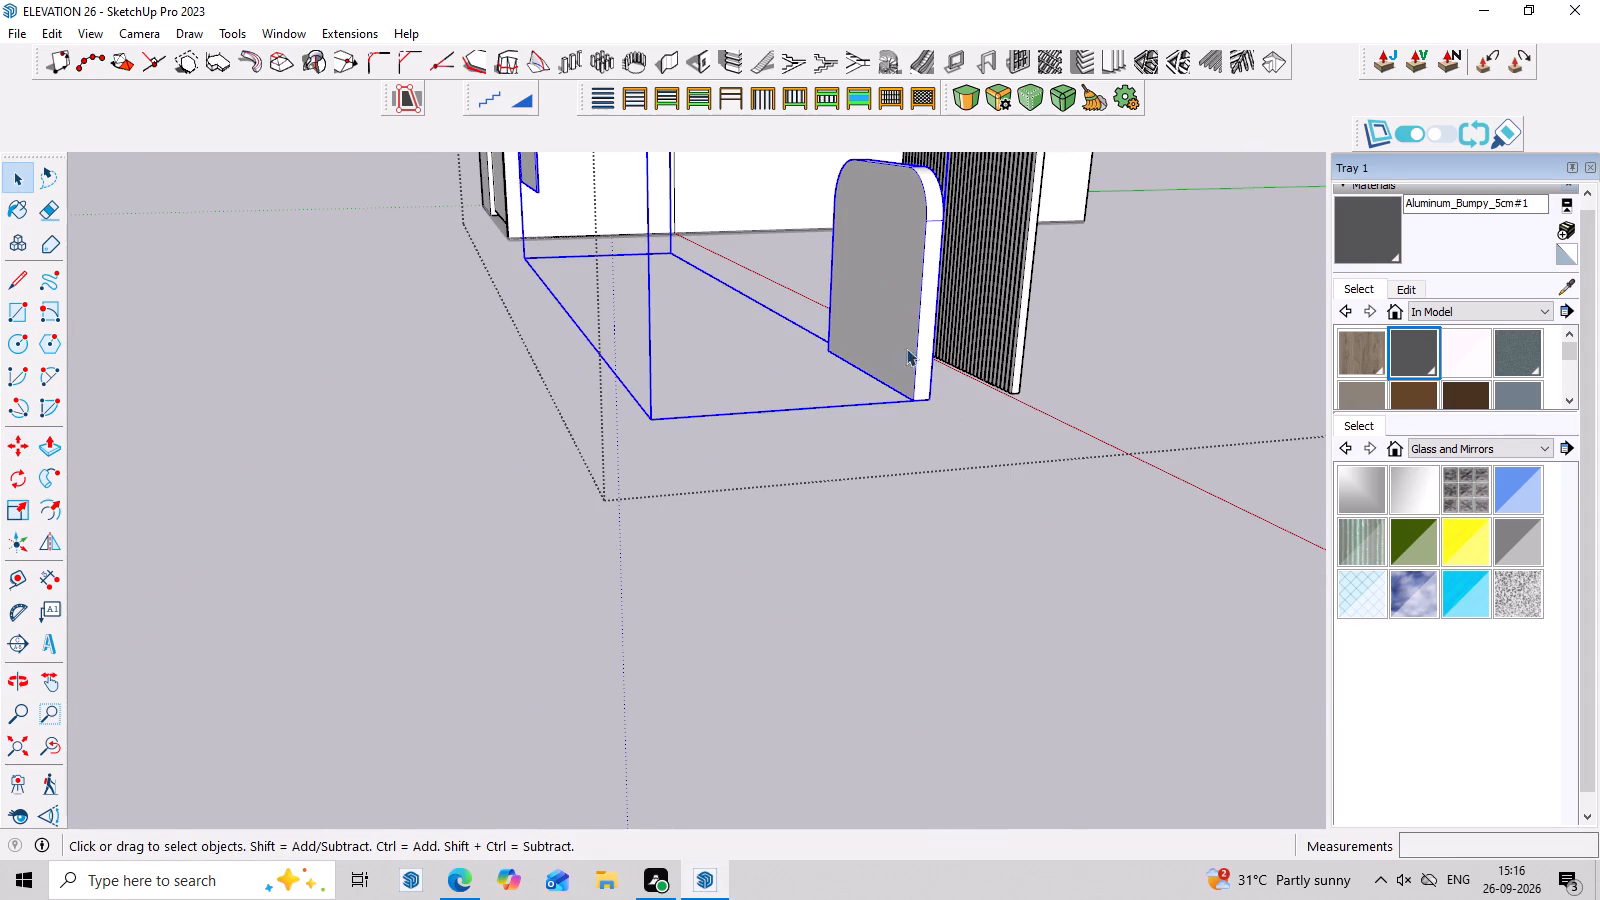
pyautogui.scroll(-2, 997, 577)
pyautogui.click(1006, 334)
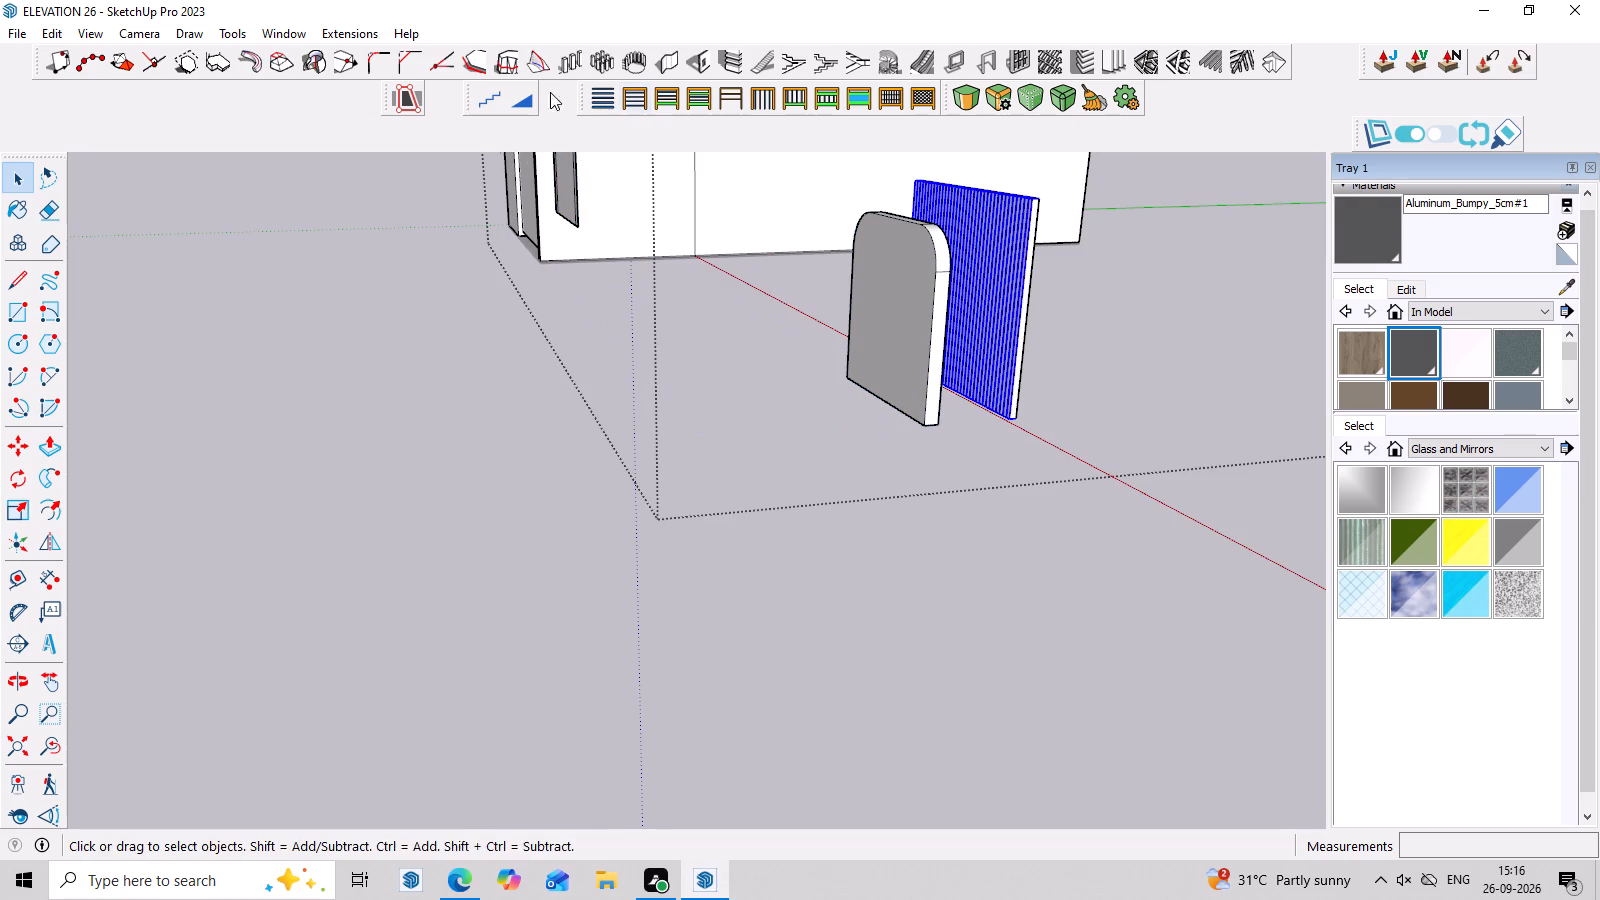
pyautogui.click(408, 97)
pyautogui.click(897, 305)
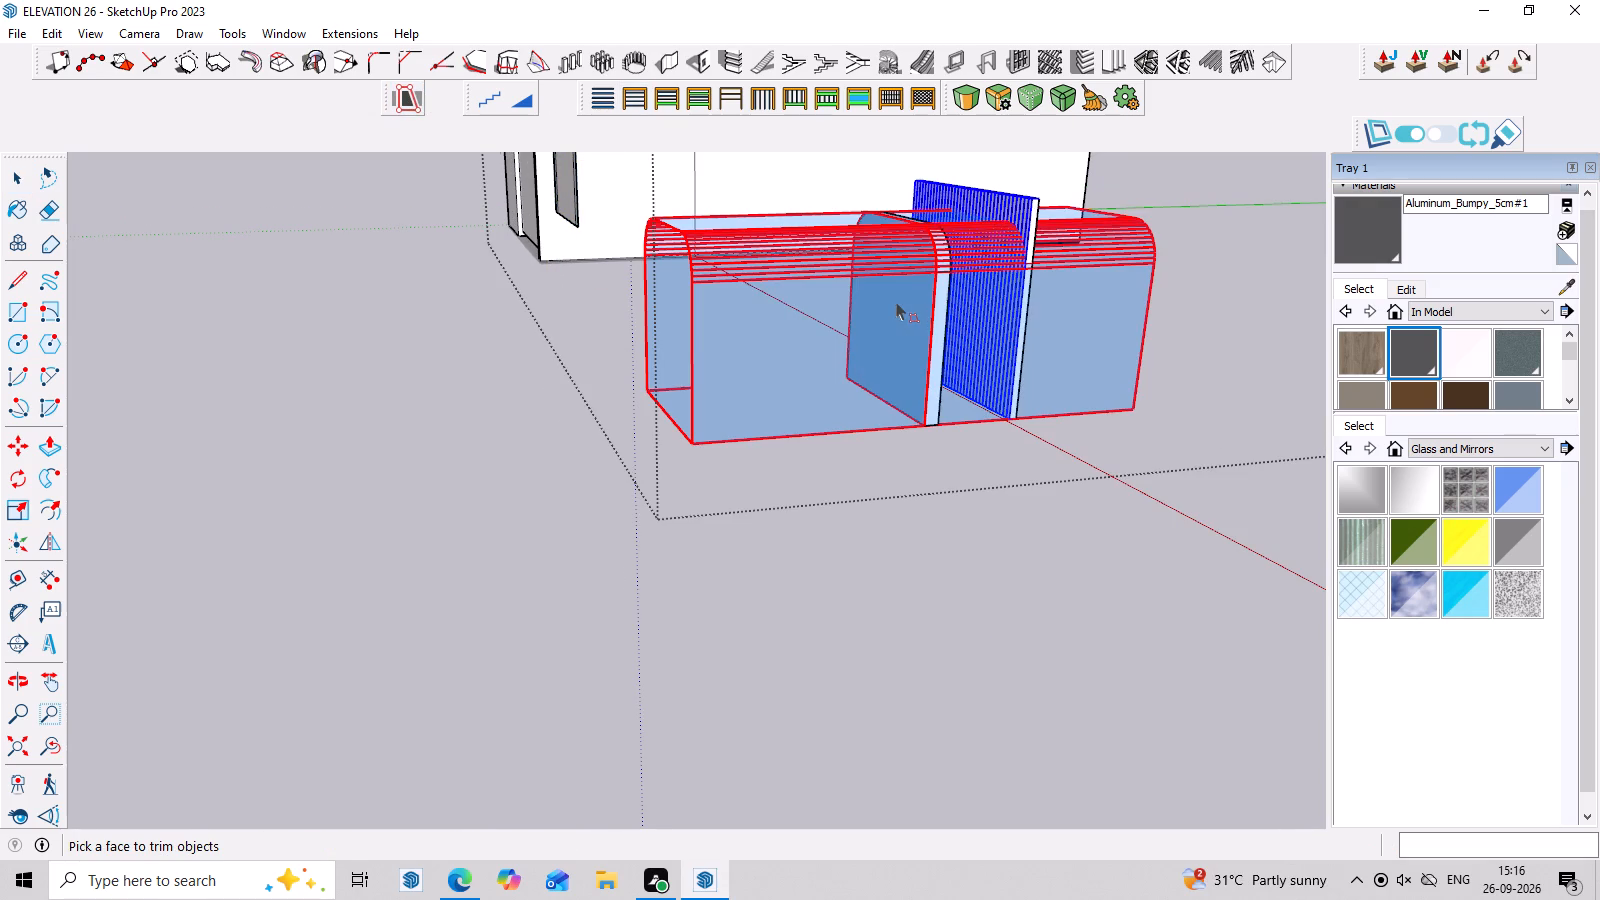
pyautogui.rightClick(837, 456)
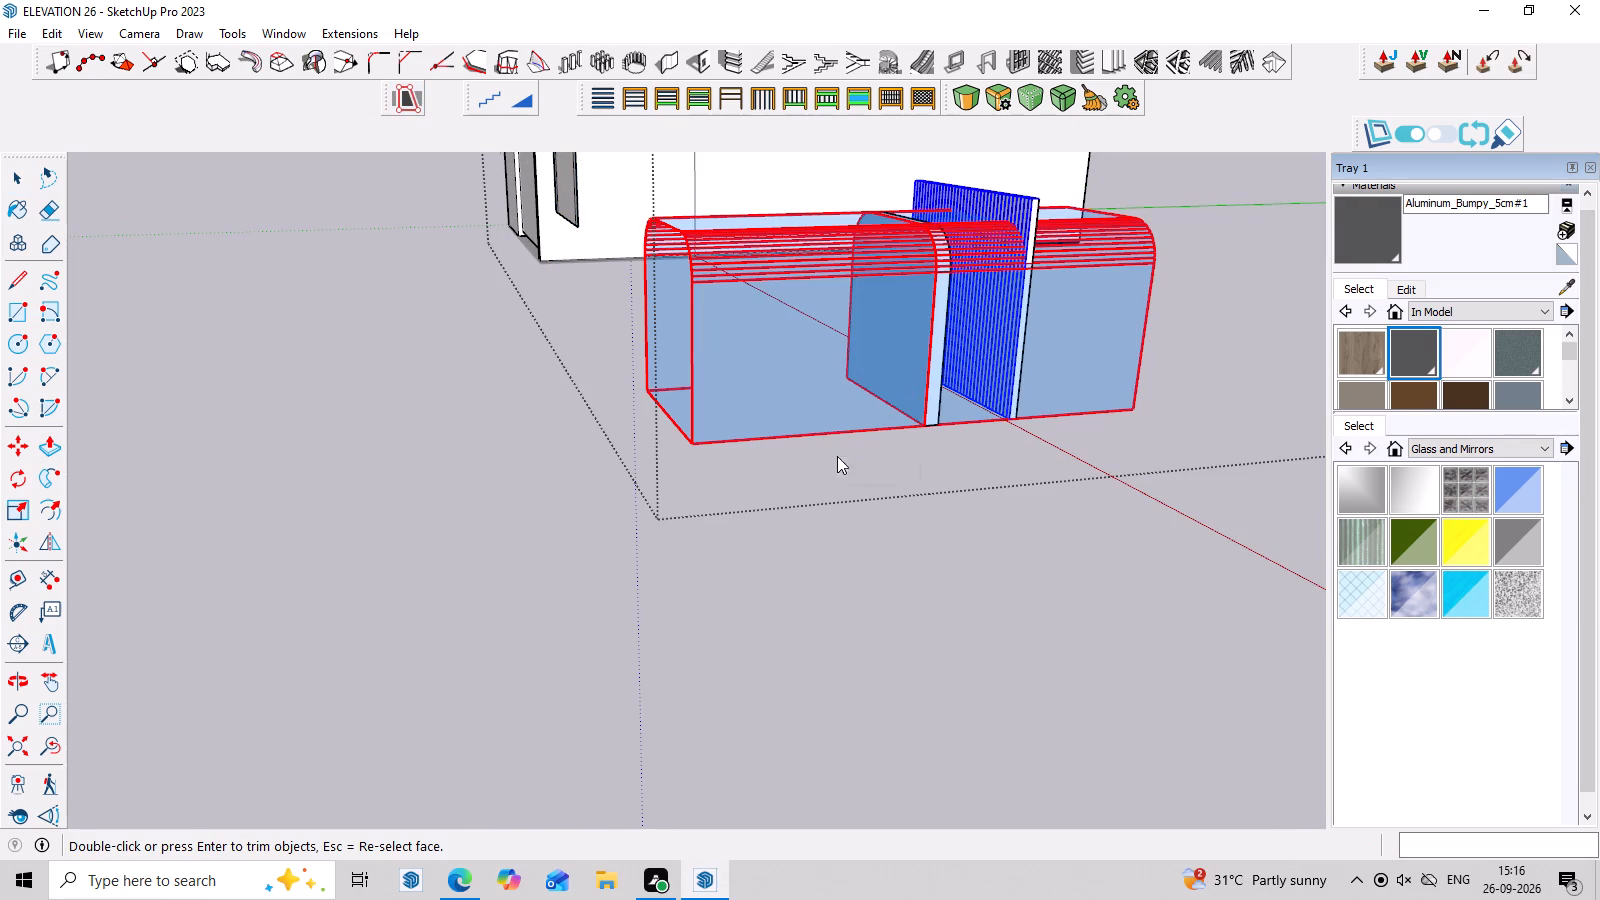
pyautogui.click(864, 478)
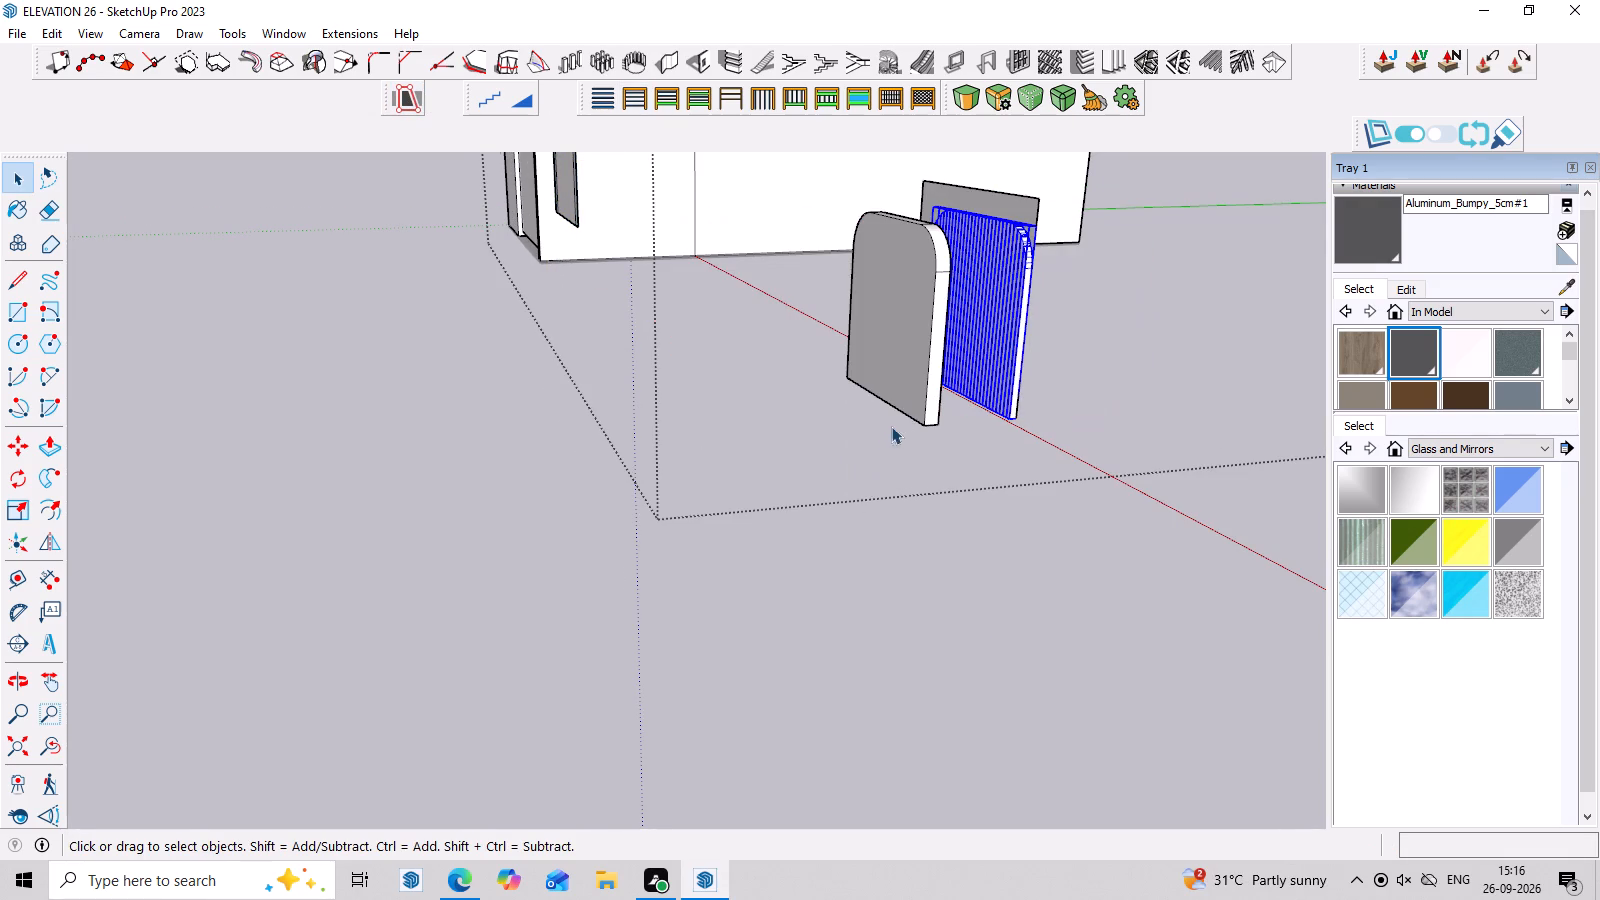
# Cut the inner arched face out of the rectangular frame beside the house, leaving an open arch.
pyautogui.scroll(-3, 907, 406)
pyautogui.moveTo(987, 369); pyautogui.dragTo(985, 449, button='middle')
pyautogui.scroll(3, 985, 452)
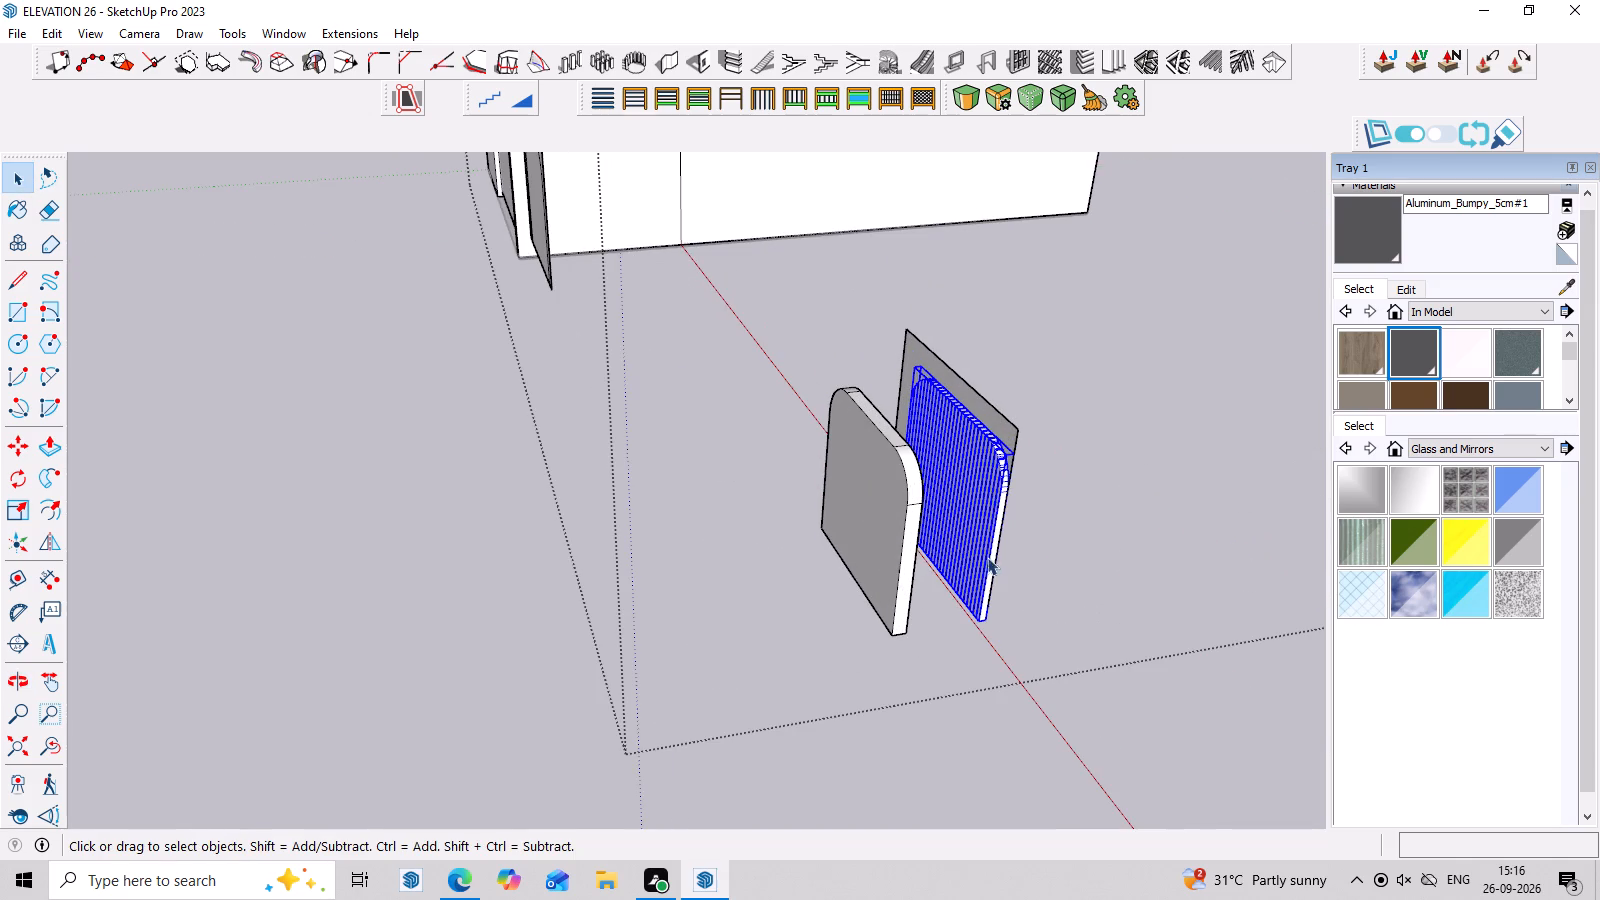
pyautogui.moveTo(1078, 603); pyautogui.dragTo(1132, 567, button='middle')
pyautogui.press('space')
pyautogui.scroll(-10, 719, 418)
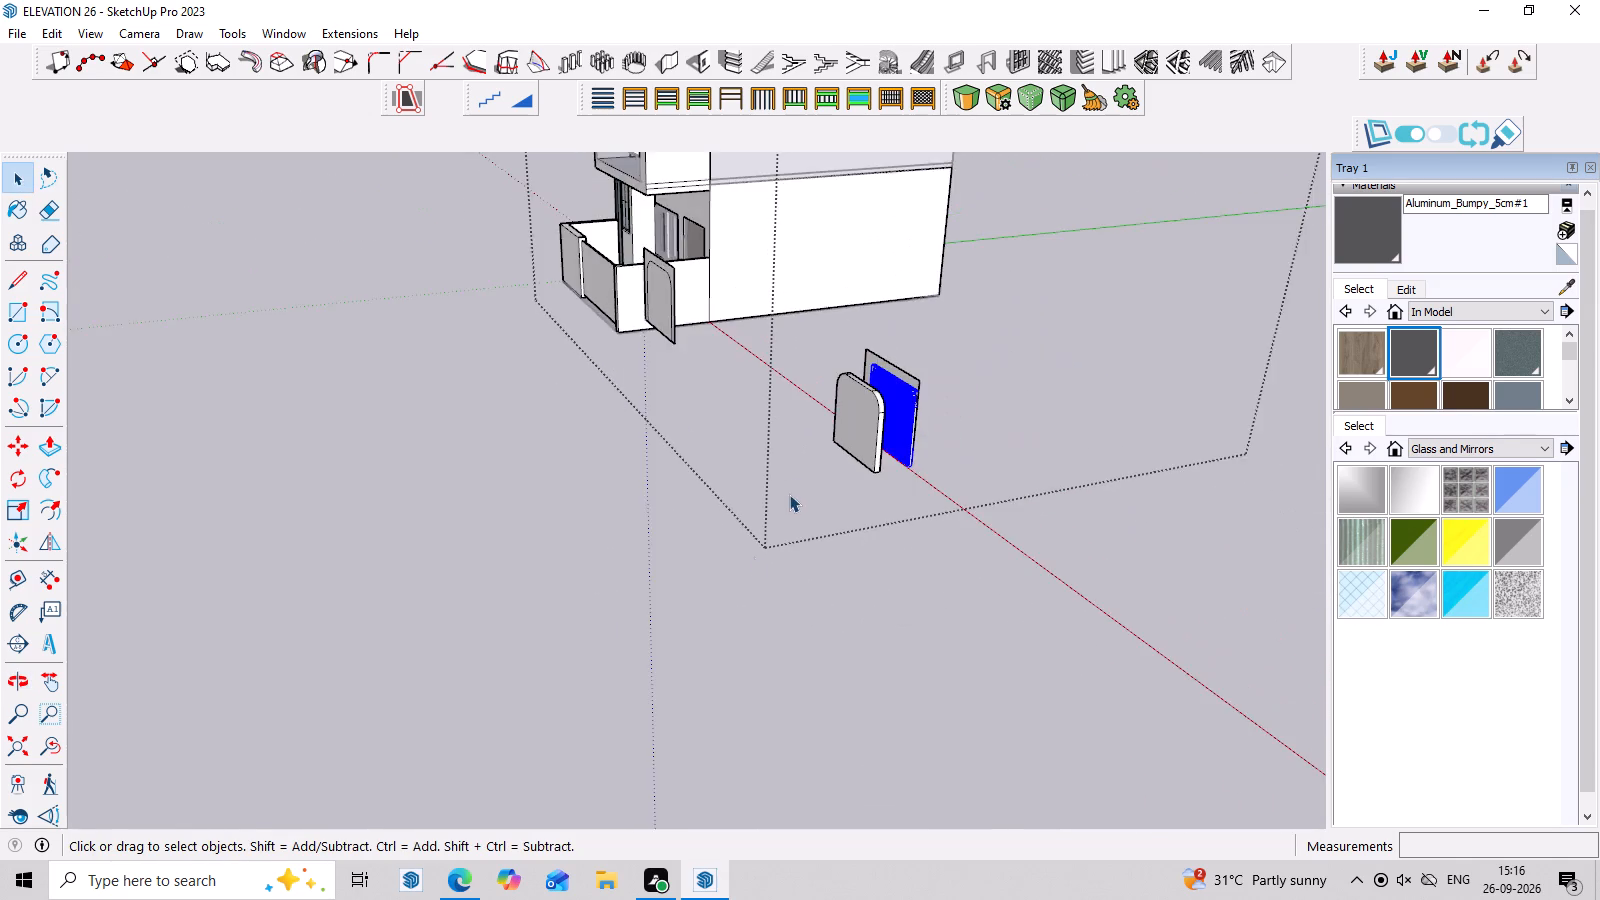
pyautogui.moveTo(754, 568); pyautogui.dragTo(1098, 400, button='middle')
pyautogui.scroll(6, 760, 299)
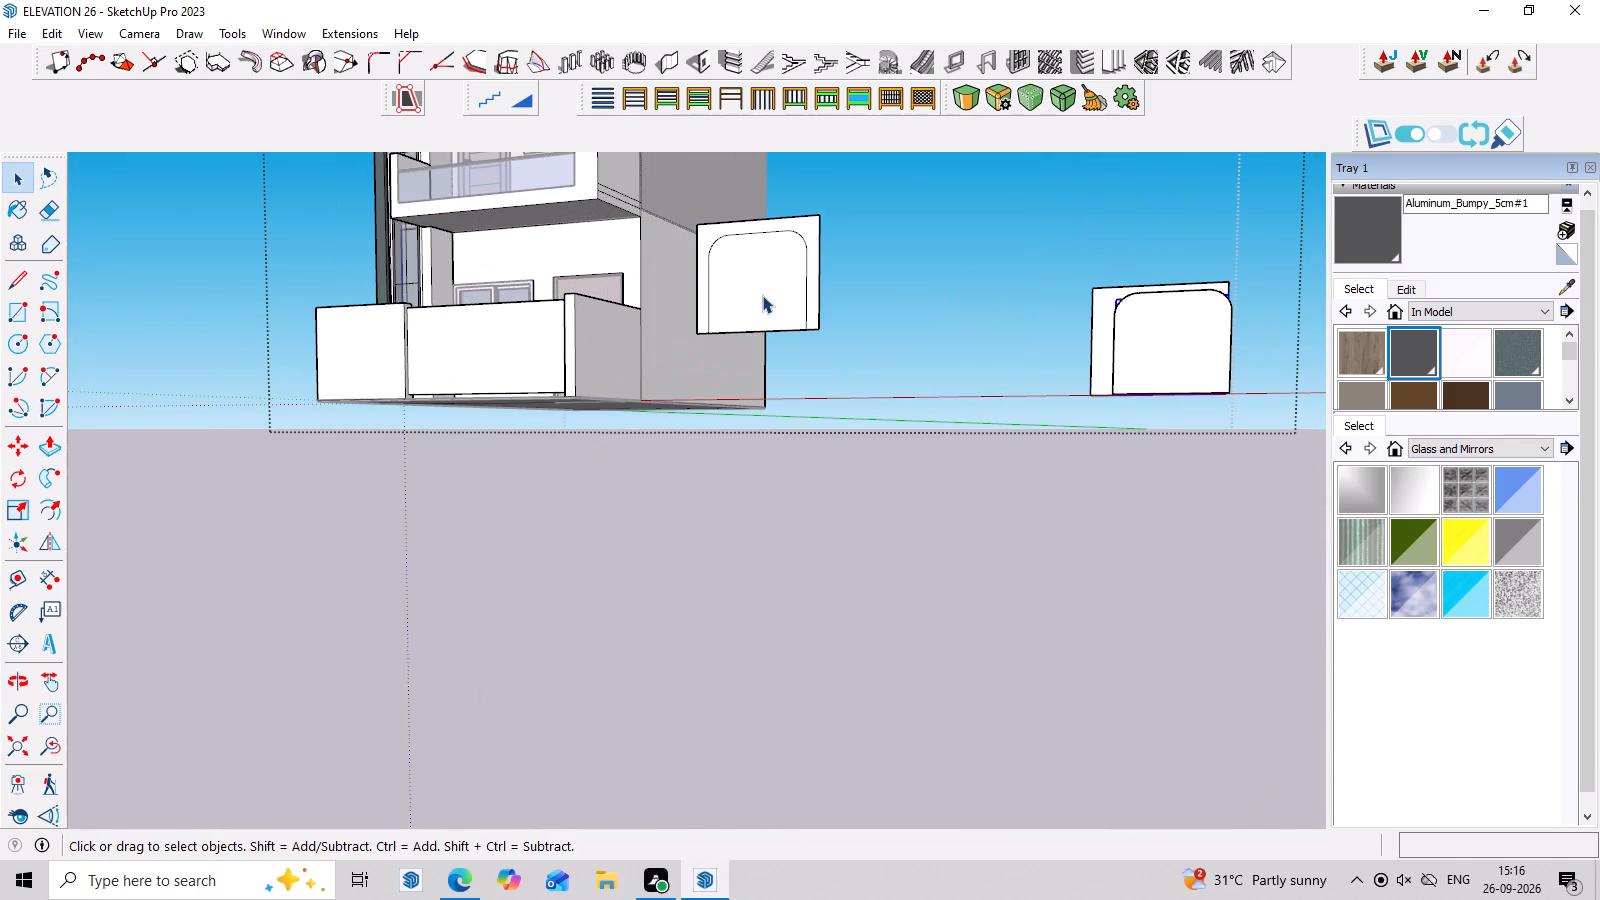
pyautogui.click(762, 295)
pyautogui.click(762, 295)
pyautogui.scroll(3, 762, 295)
pyautogui.click(762, 295)
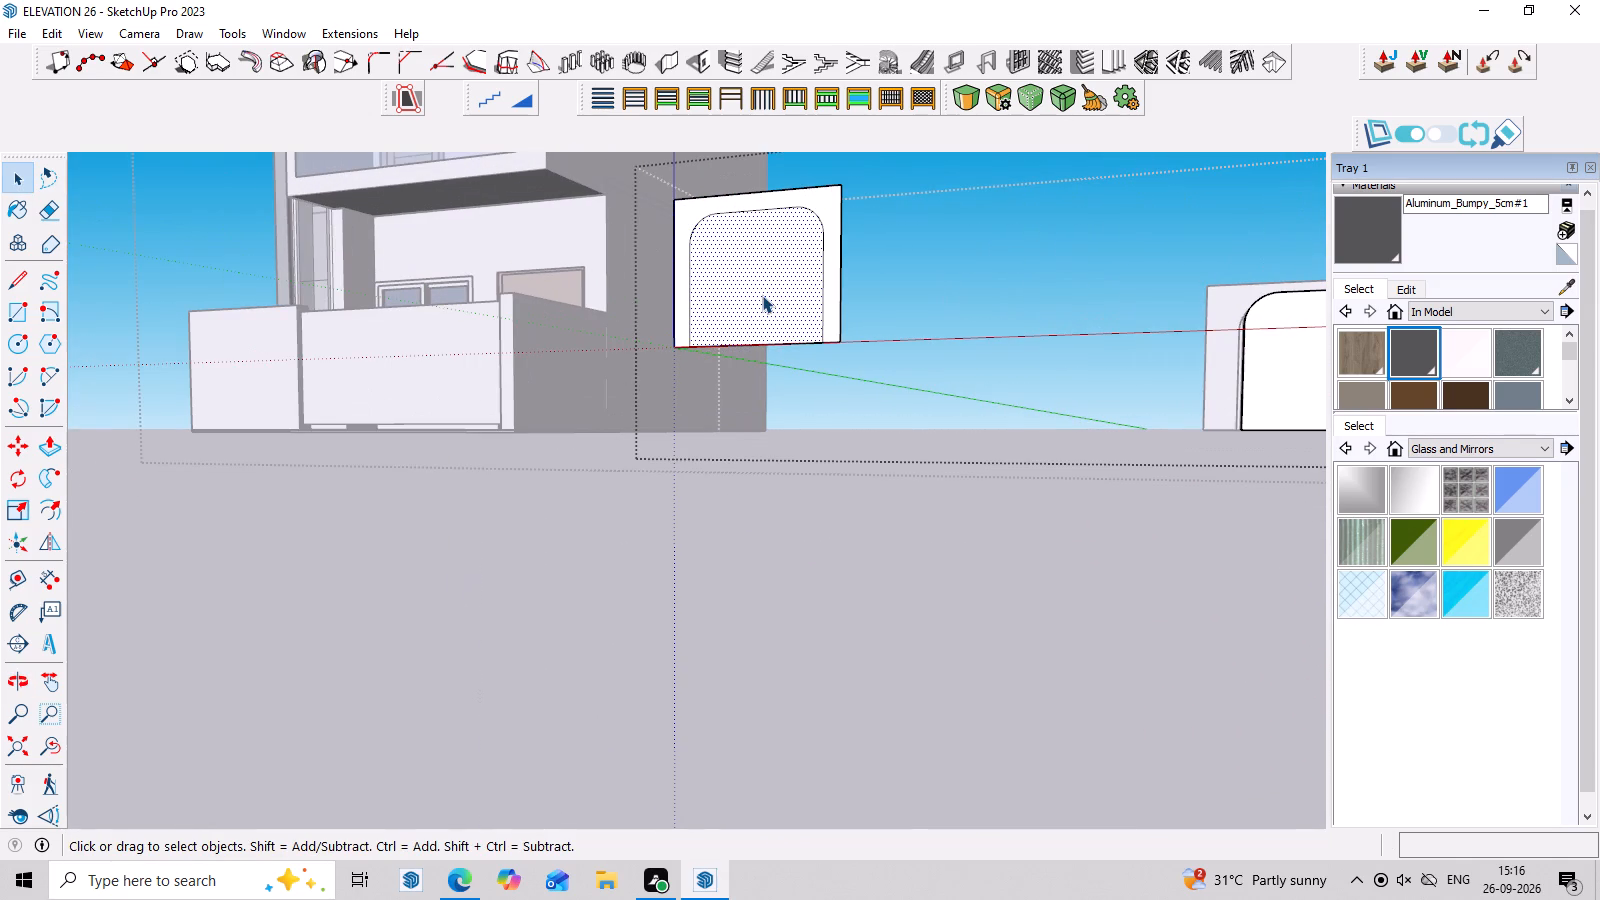
pyautogui.hotkey('ctrl', 'x')
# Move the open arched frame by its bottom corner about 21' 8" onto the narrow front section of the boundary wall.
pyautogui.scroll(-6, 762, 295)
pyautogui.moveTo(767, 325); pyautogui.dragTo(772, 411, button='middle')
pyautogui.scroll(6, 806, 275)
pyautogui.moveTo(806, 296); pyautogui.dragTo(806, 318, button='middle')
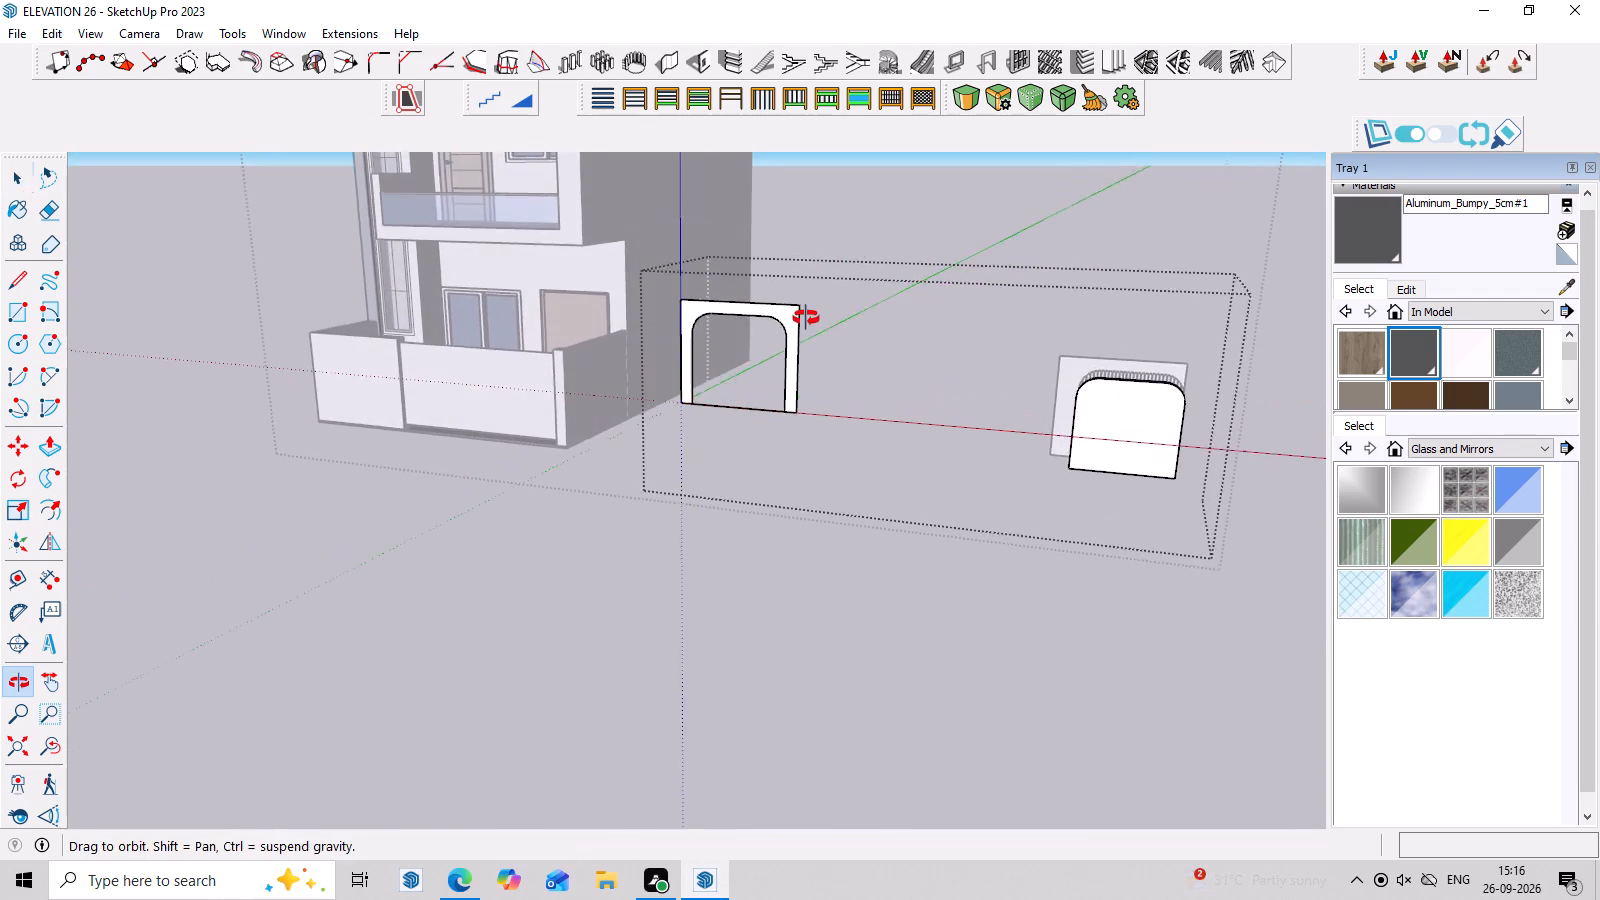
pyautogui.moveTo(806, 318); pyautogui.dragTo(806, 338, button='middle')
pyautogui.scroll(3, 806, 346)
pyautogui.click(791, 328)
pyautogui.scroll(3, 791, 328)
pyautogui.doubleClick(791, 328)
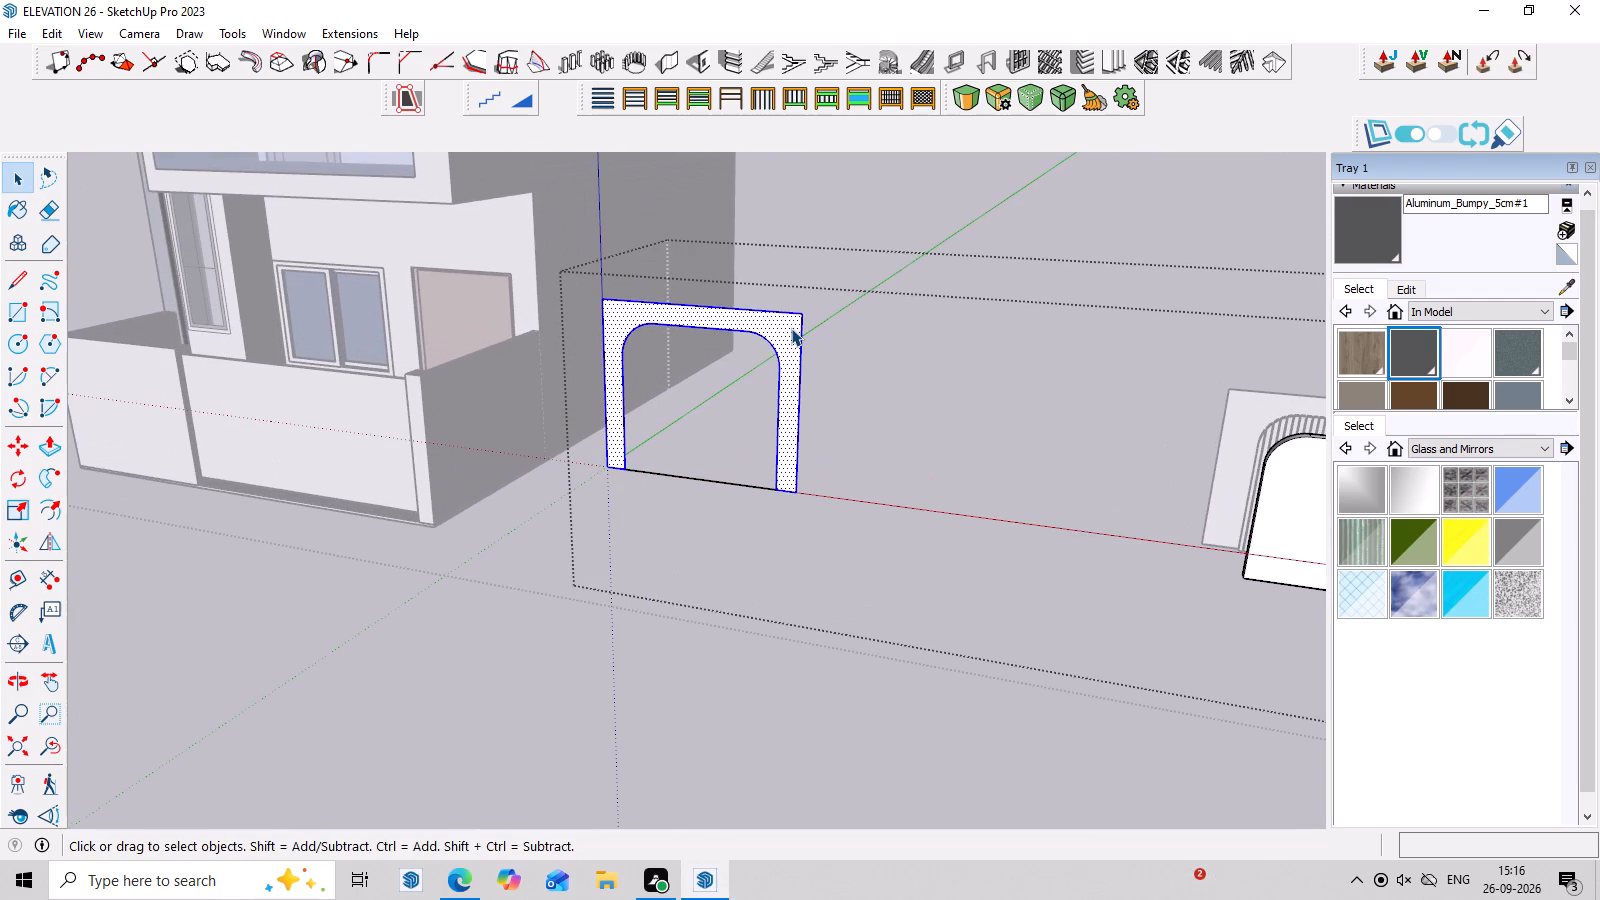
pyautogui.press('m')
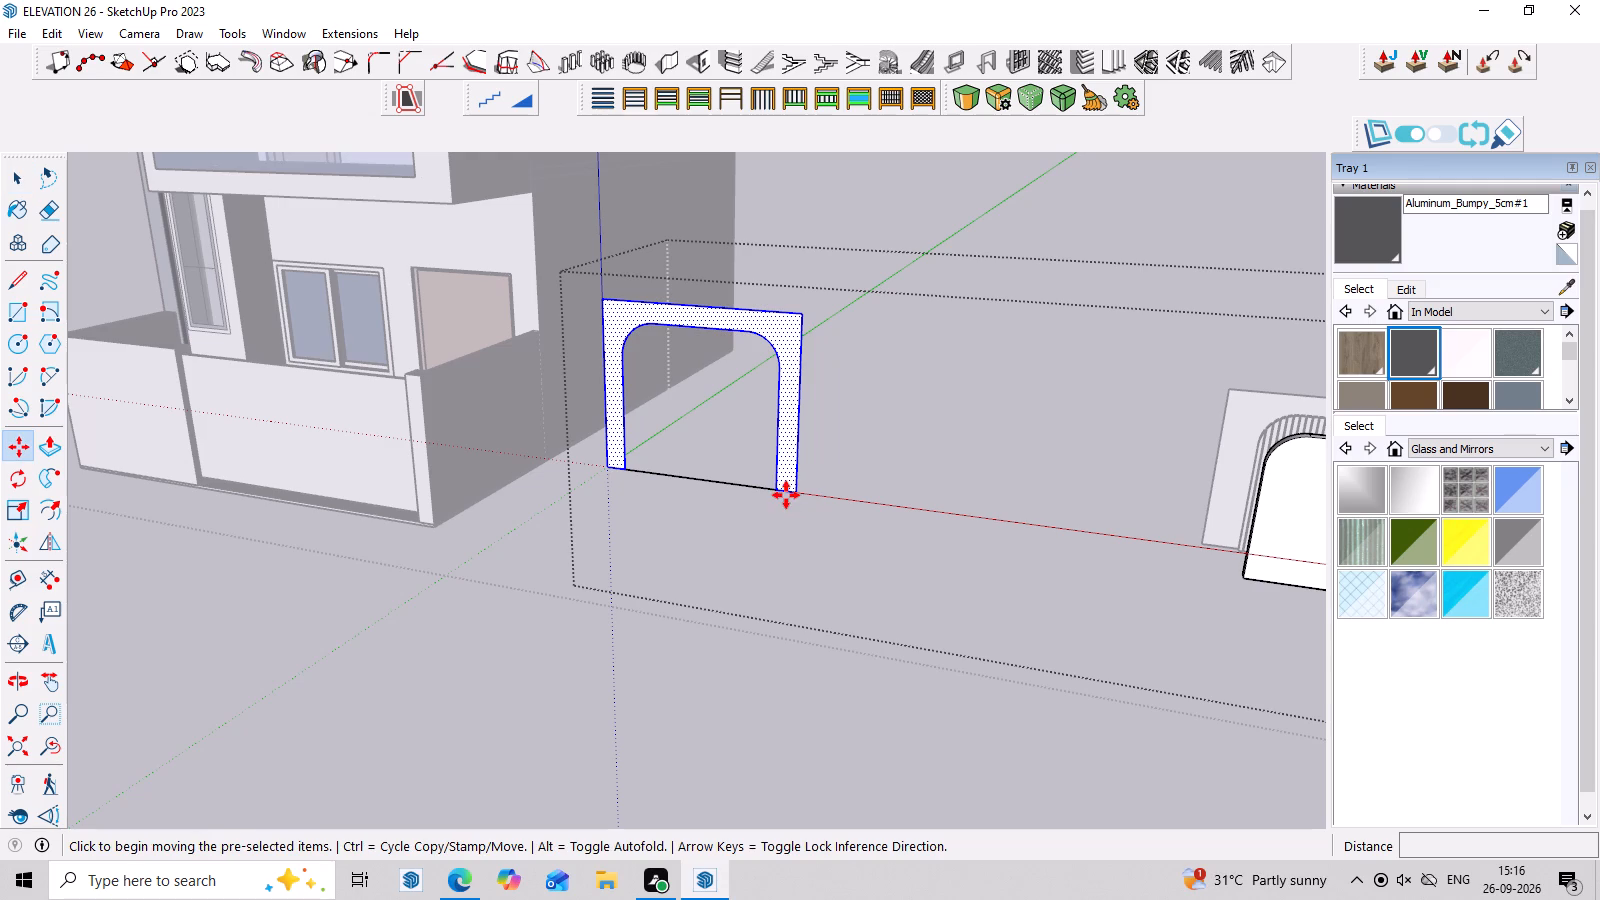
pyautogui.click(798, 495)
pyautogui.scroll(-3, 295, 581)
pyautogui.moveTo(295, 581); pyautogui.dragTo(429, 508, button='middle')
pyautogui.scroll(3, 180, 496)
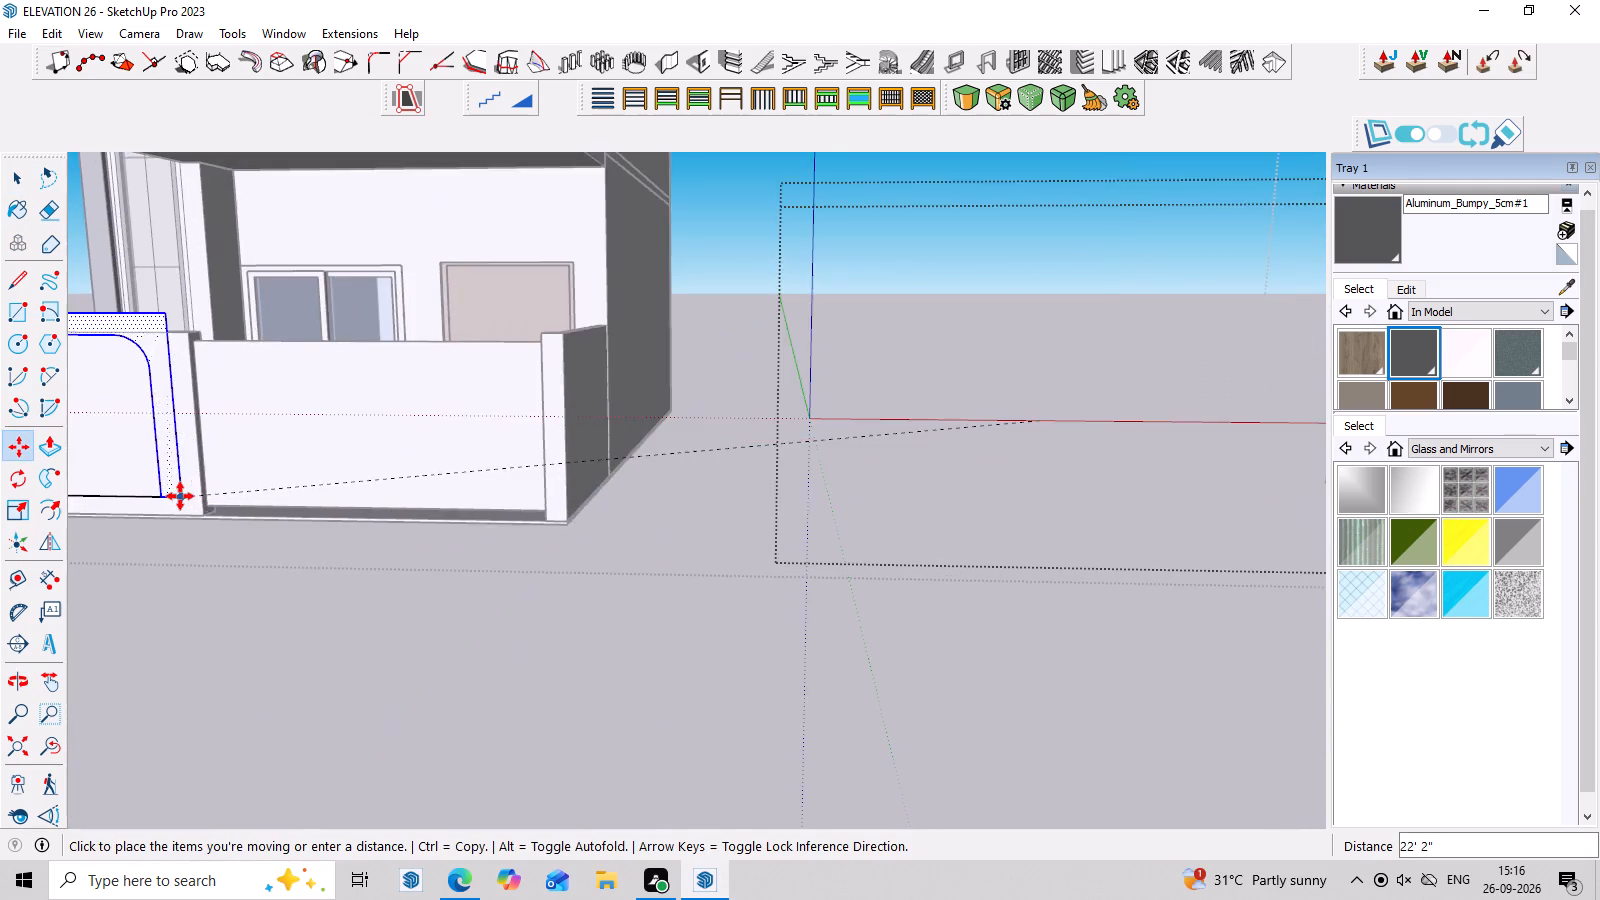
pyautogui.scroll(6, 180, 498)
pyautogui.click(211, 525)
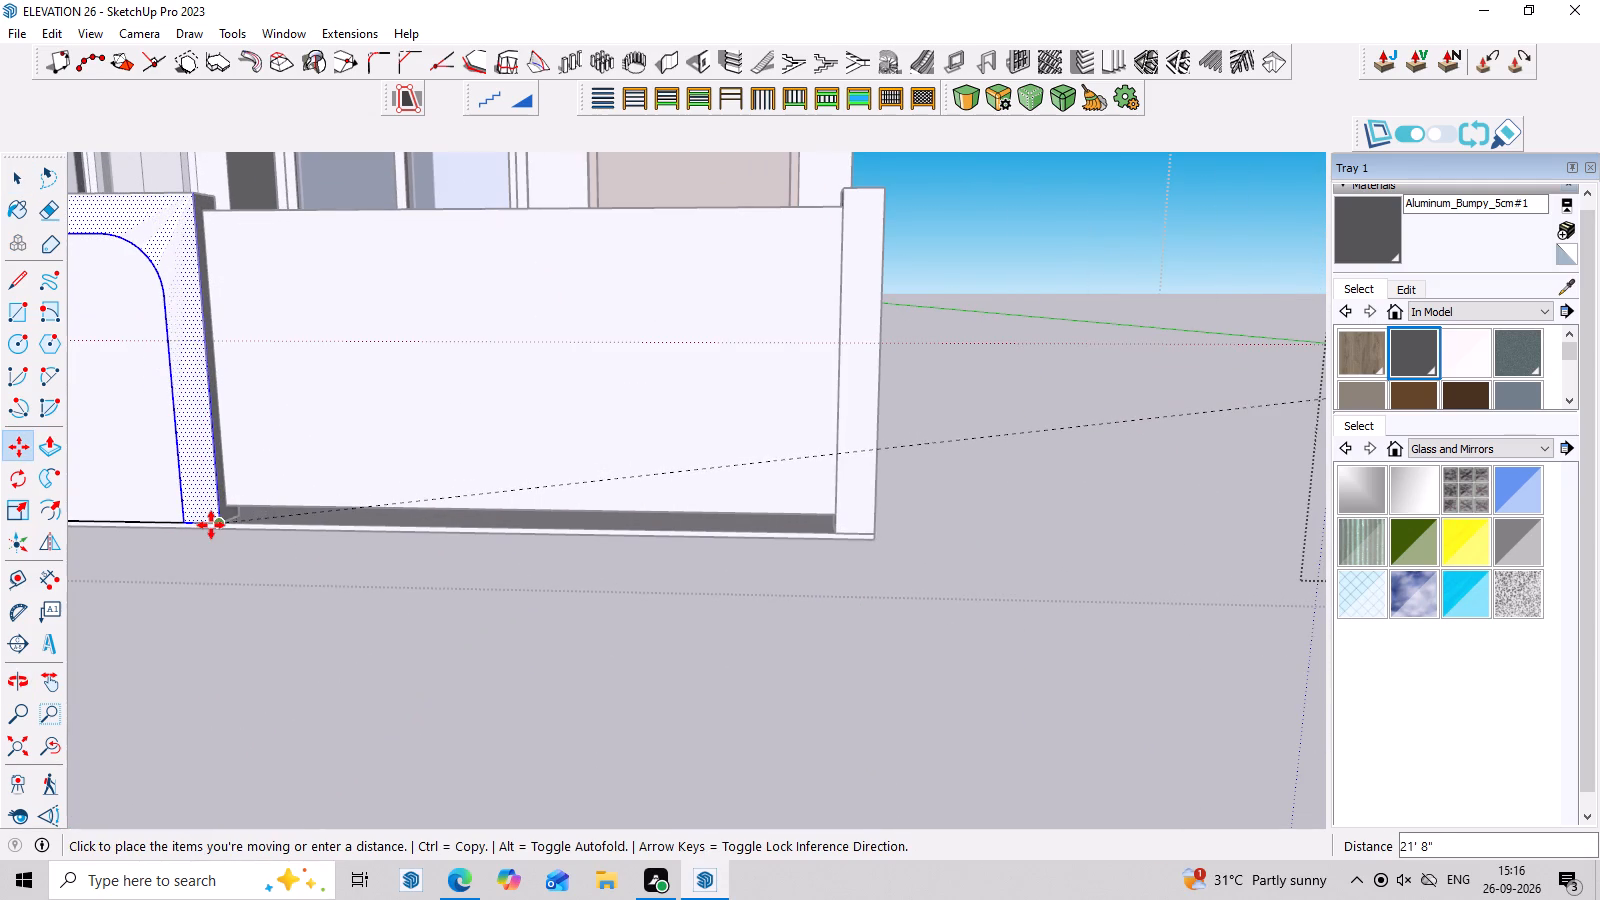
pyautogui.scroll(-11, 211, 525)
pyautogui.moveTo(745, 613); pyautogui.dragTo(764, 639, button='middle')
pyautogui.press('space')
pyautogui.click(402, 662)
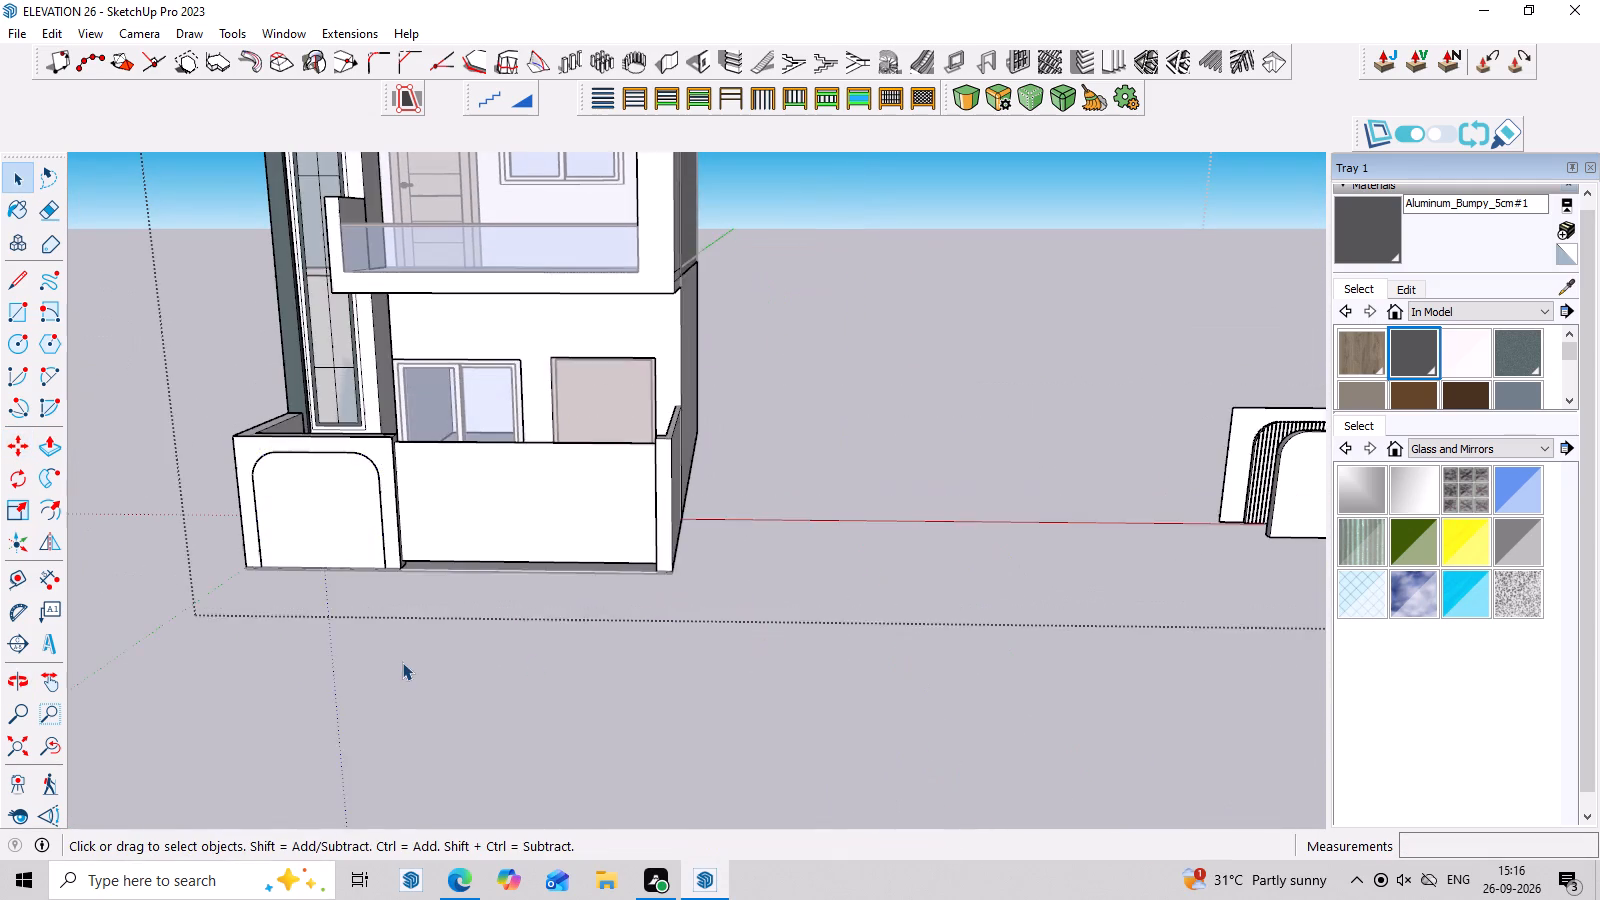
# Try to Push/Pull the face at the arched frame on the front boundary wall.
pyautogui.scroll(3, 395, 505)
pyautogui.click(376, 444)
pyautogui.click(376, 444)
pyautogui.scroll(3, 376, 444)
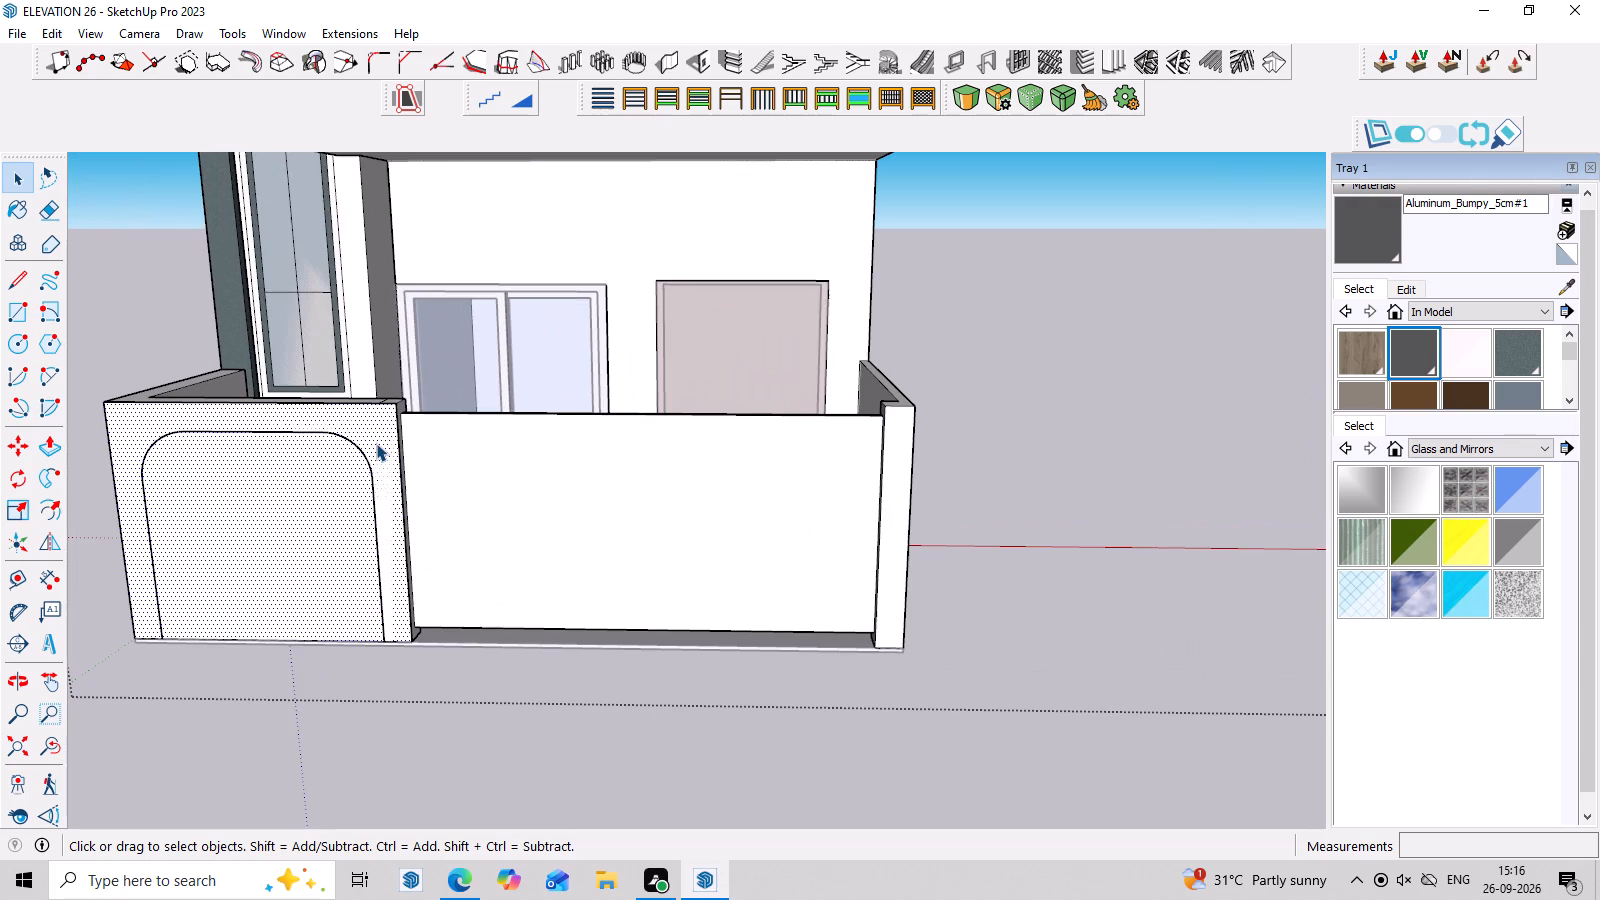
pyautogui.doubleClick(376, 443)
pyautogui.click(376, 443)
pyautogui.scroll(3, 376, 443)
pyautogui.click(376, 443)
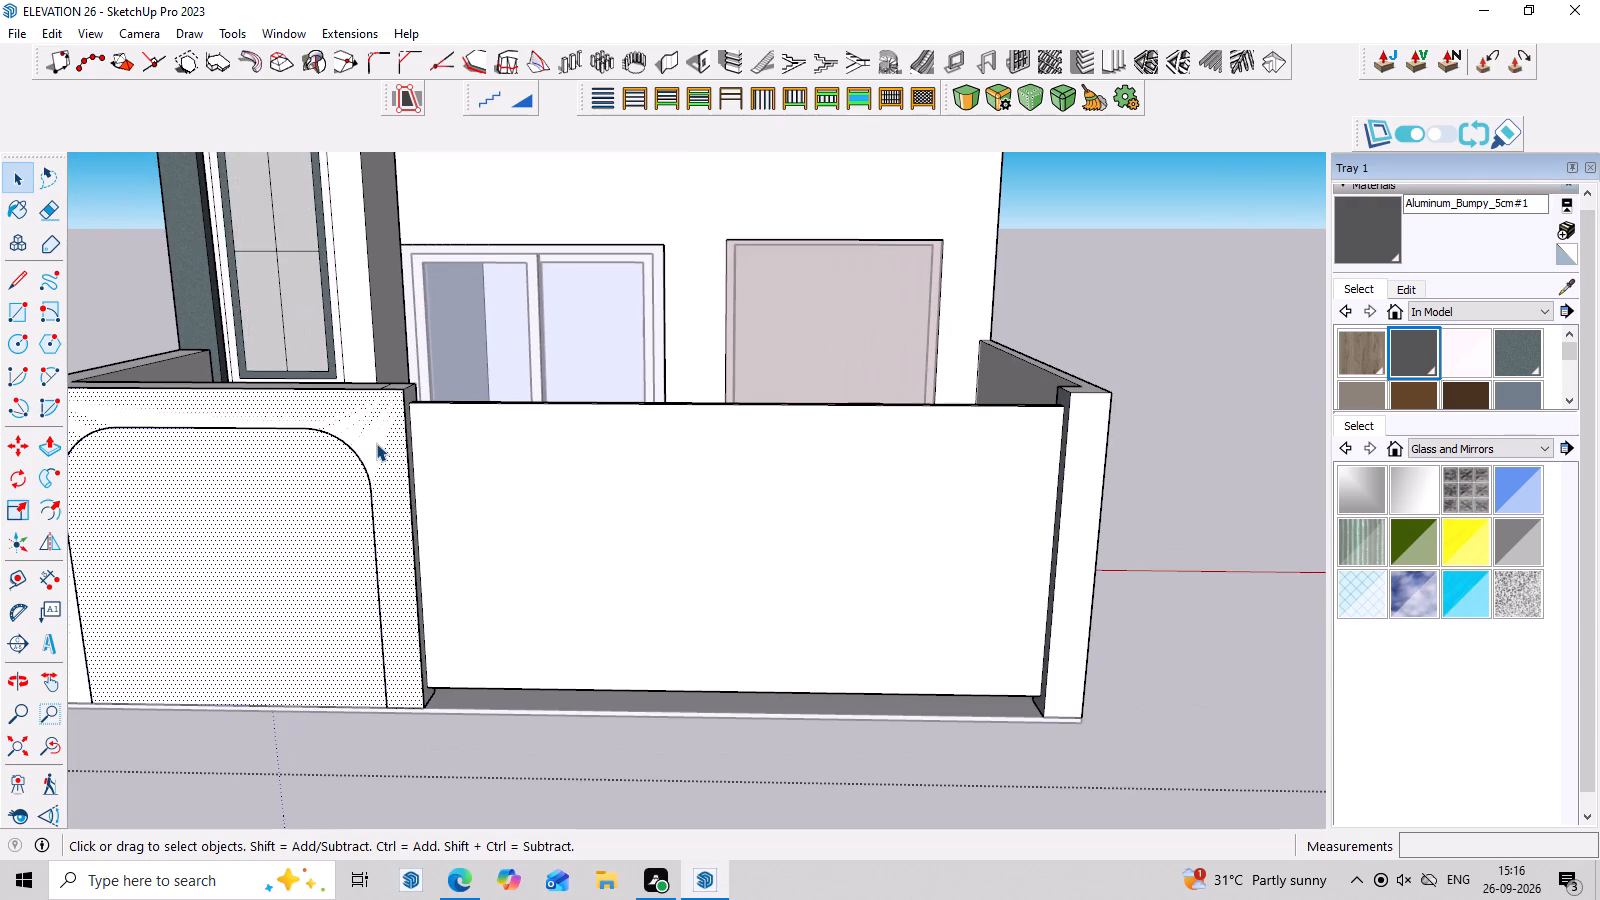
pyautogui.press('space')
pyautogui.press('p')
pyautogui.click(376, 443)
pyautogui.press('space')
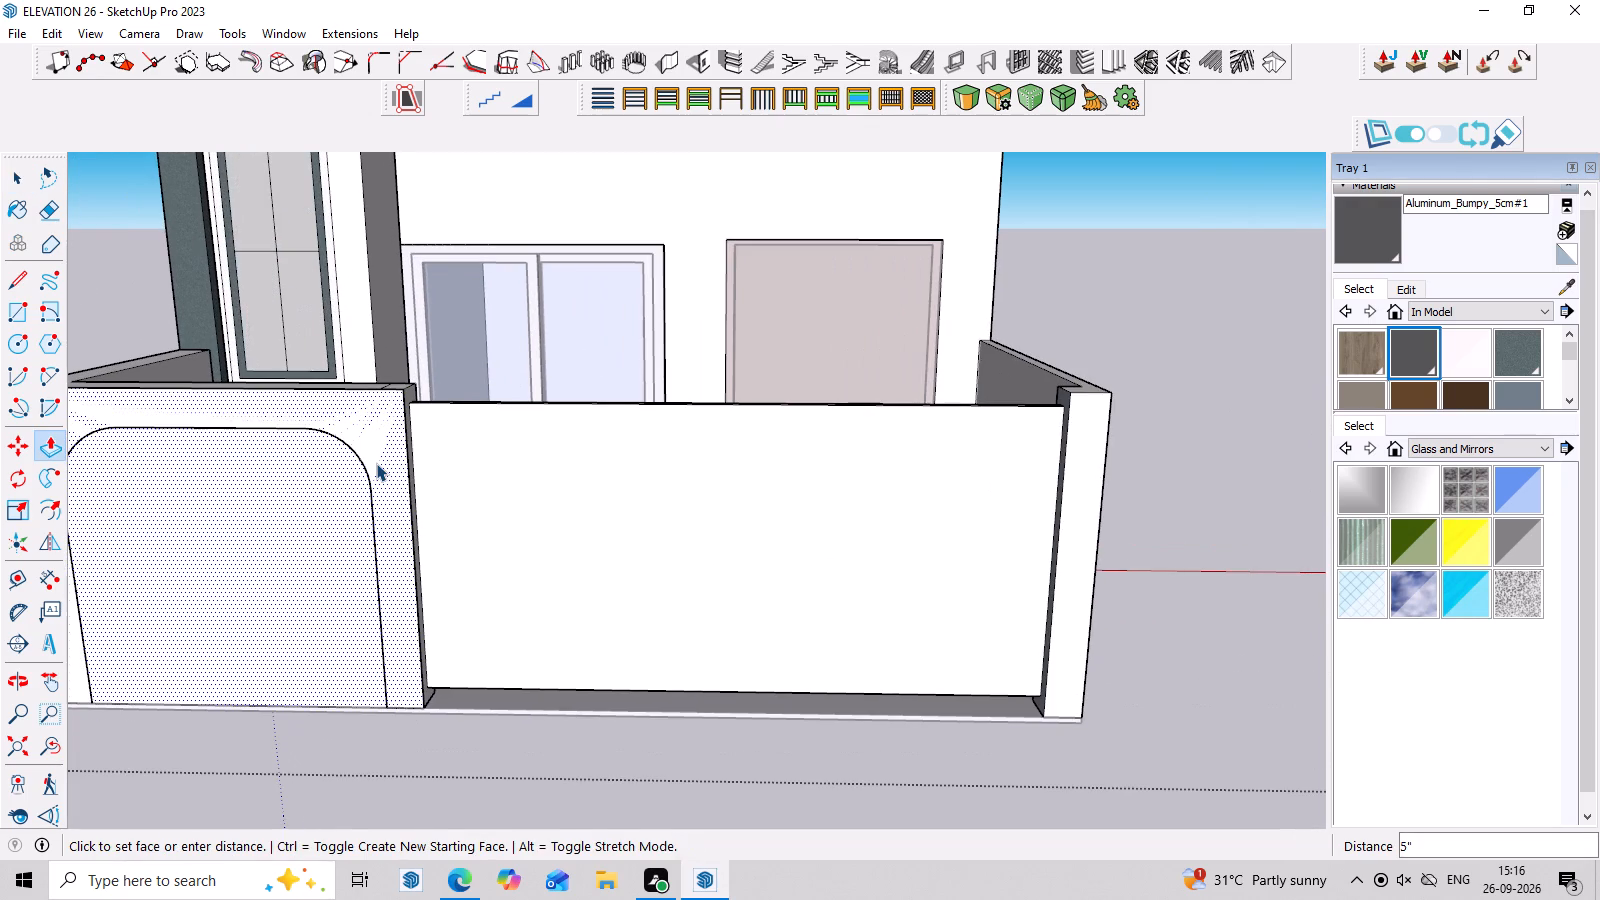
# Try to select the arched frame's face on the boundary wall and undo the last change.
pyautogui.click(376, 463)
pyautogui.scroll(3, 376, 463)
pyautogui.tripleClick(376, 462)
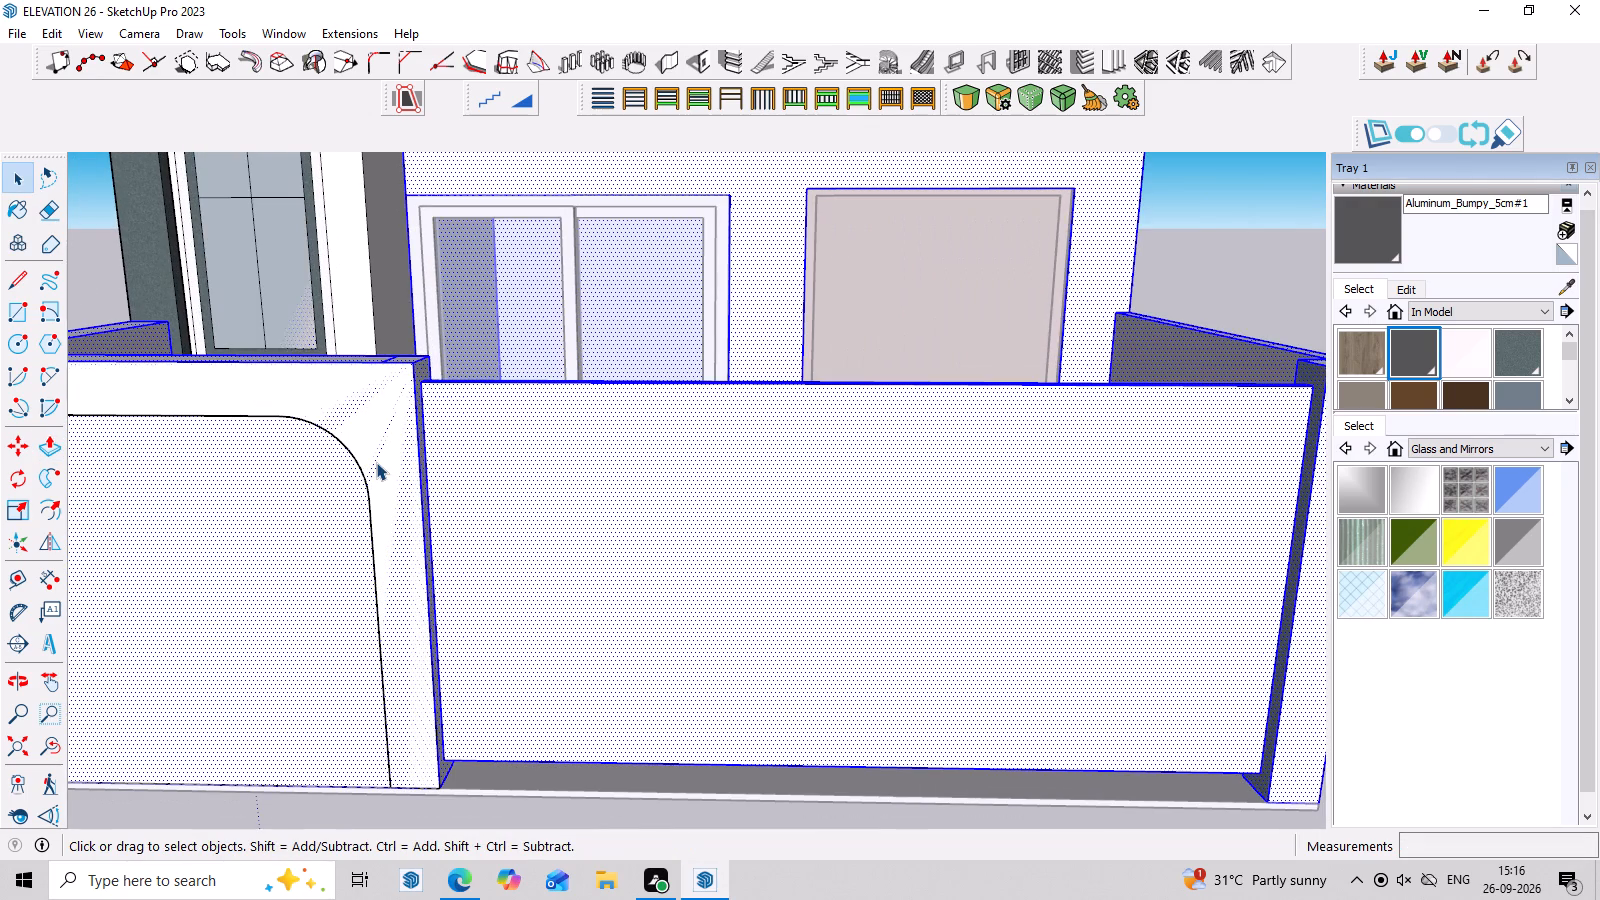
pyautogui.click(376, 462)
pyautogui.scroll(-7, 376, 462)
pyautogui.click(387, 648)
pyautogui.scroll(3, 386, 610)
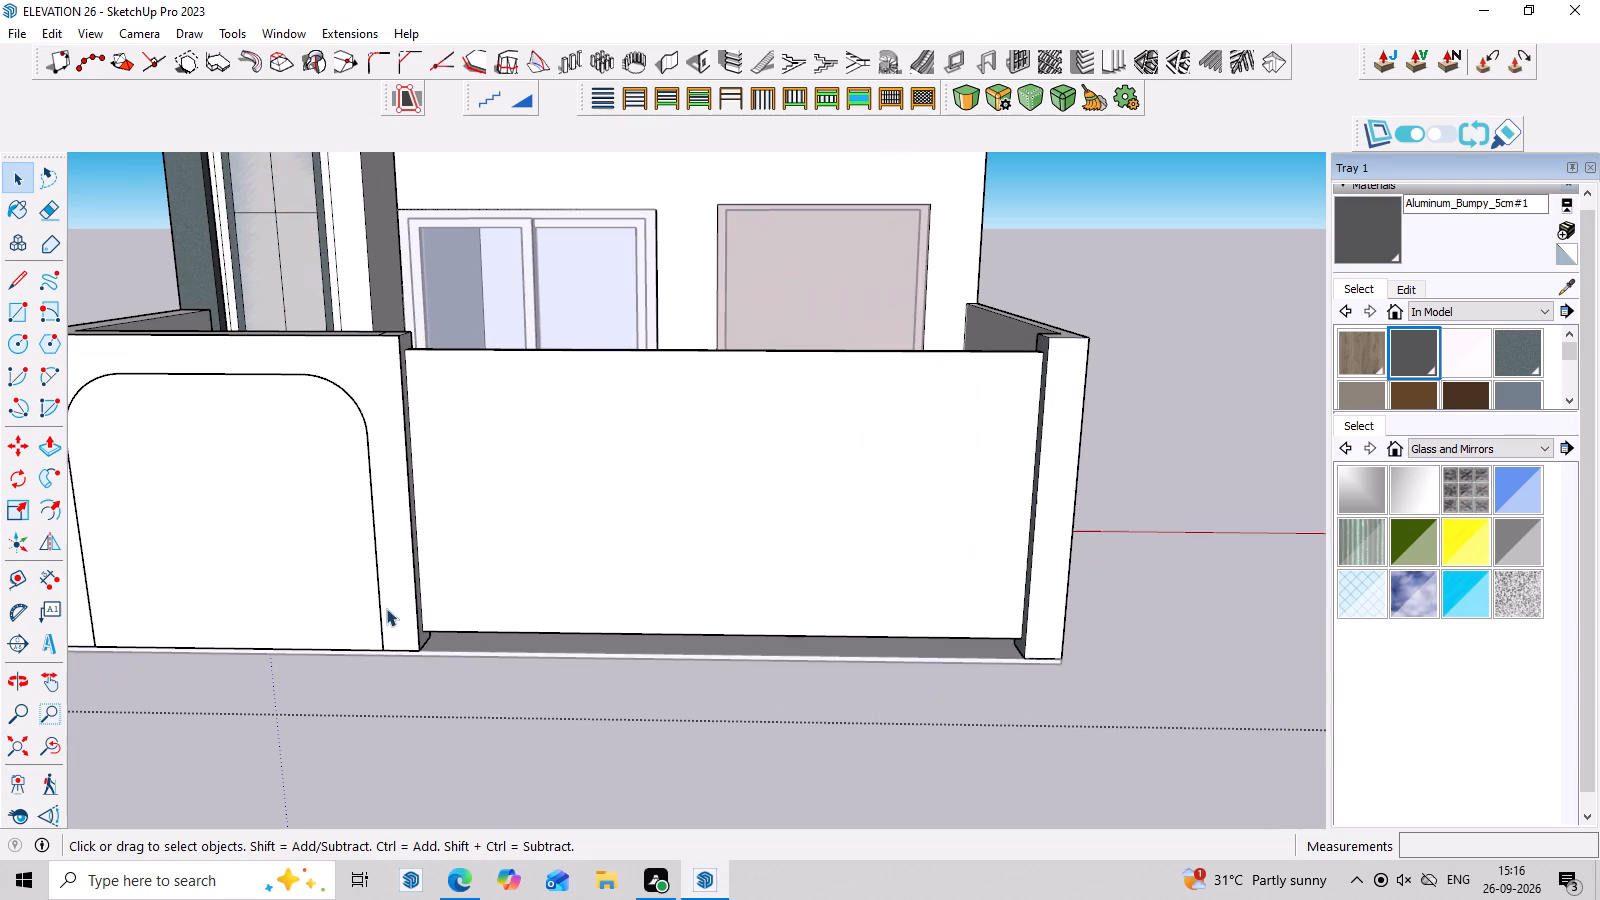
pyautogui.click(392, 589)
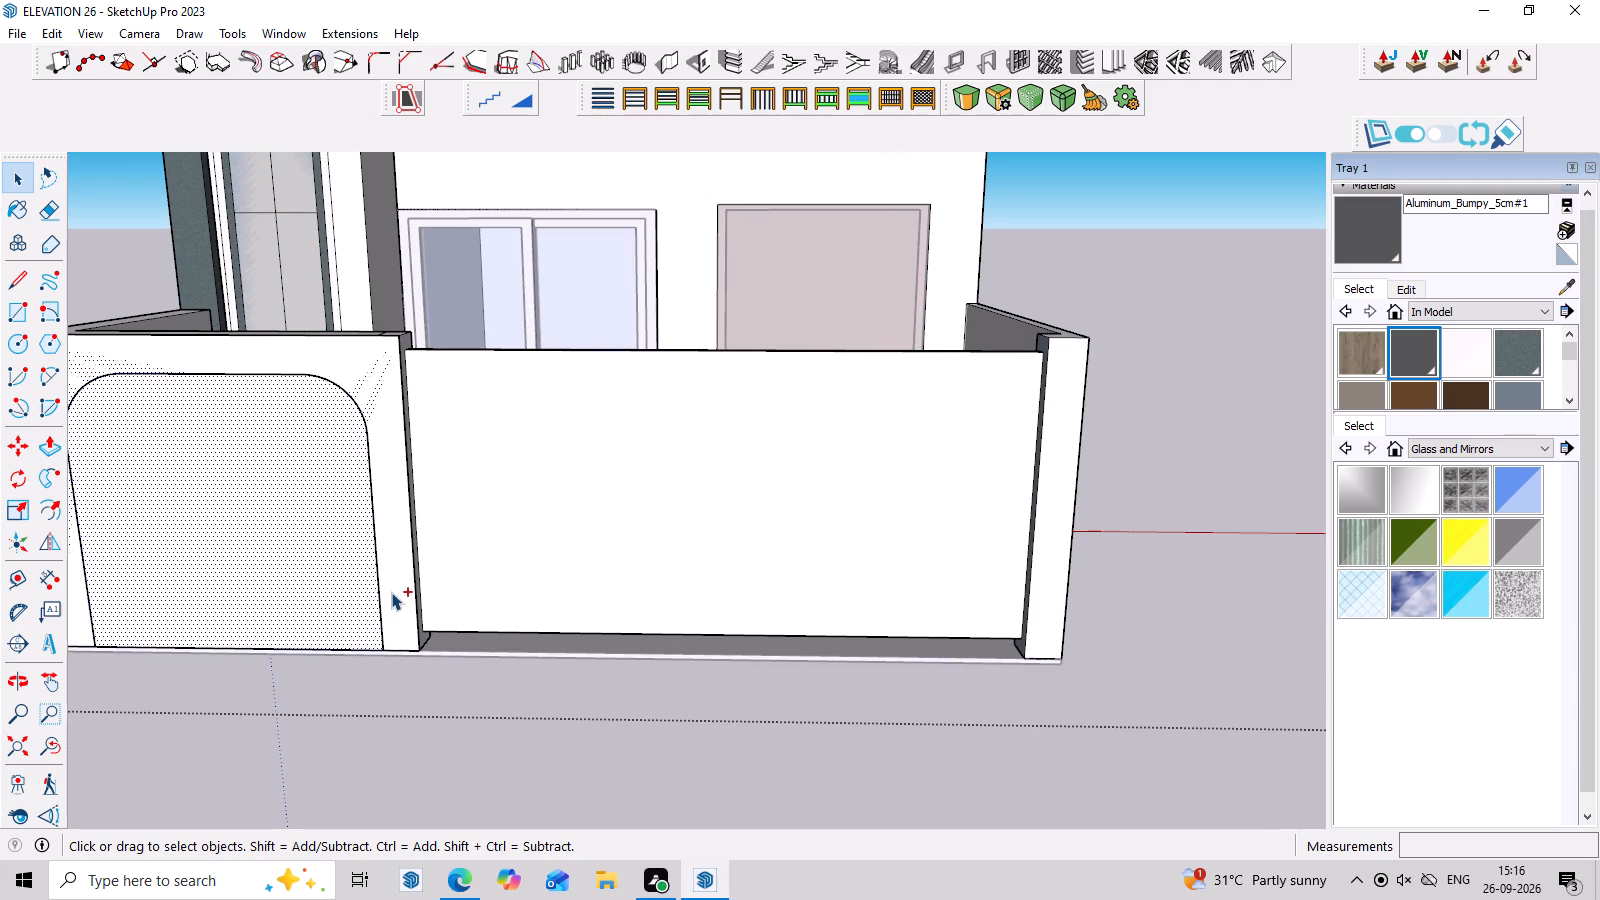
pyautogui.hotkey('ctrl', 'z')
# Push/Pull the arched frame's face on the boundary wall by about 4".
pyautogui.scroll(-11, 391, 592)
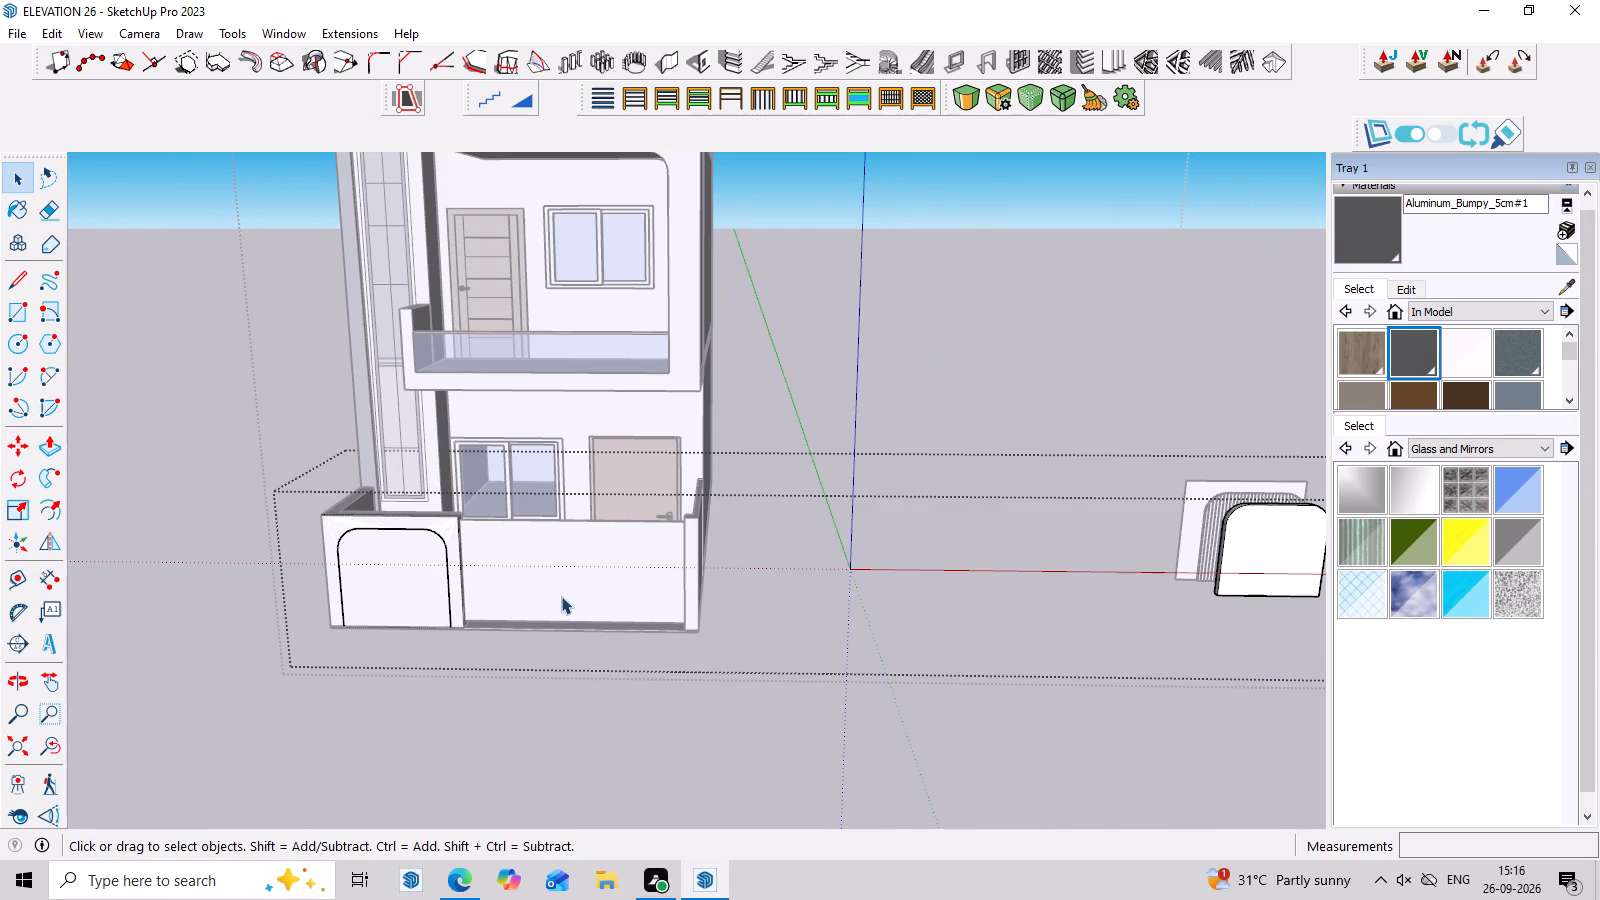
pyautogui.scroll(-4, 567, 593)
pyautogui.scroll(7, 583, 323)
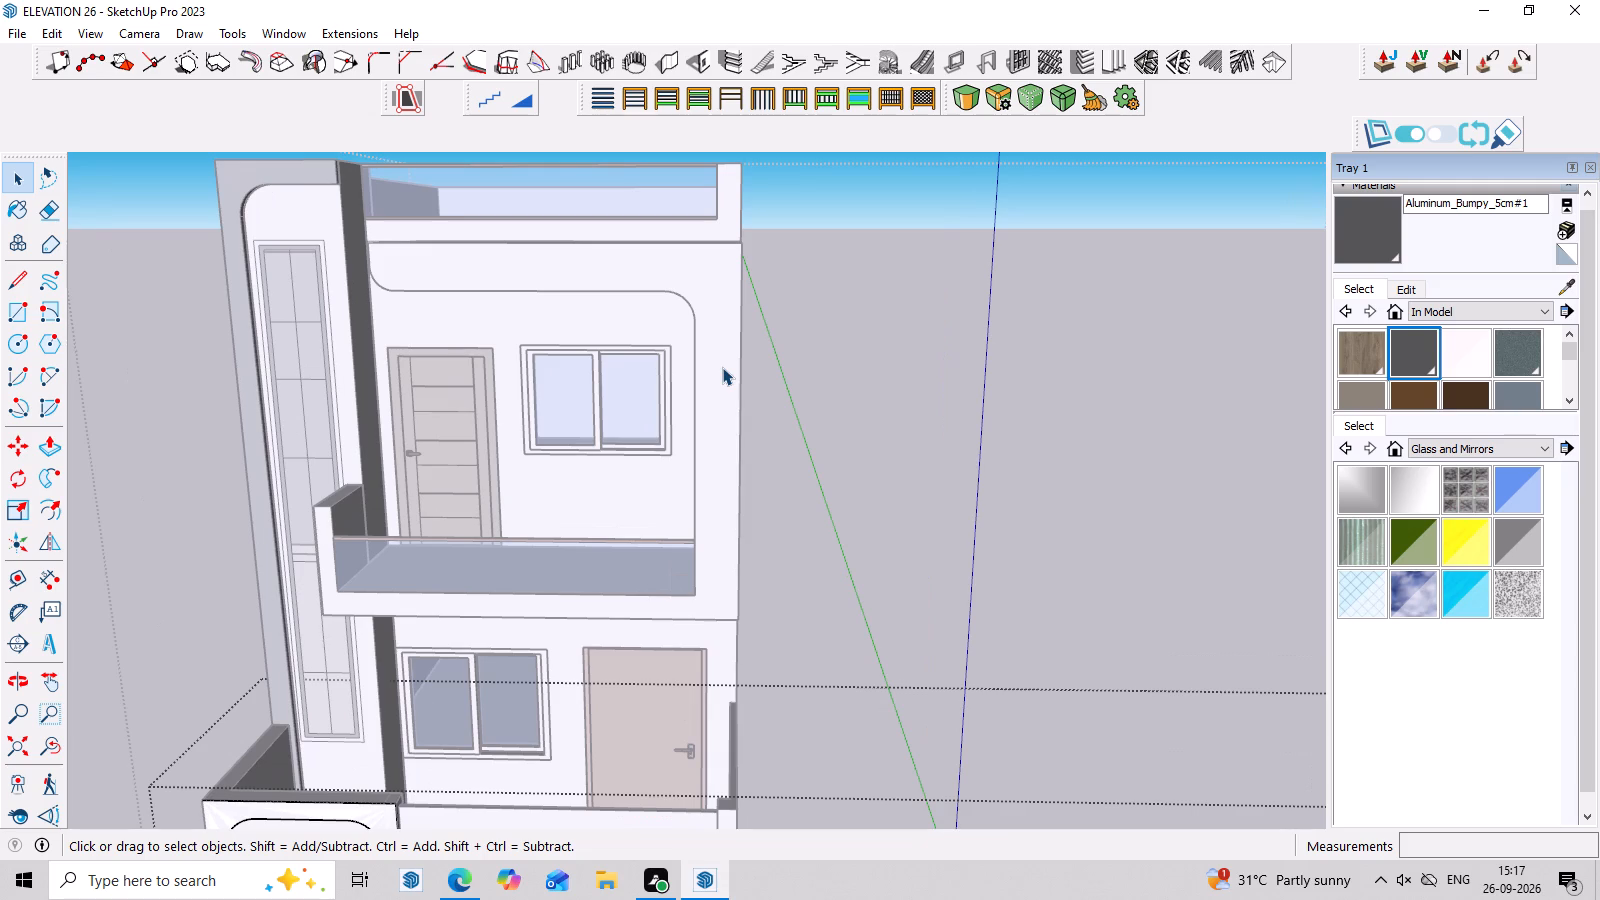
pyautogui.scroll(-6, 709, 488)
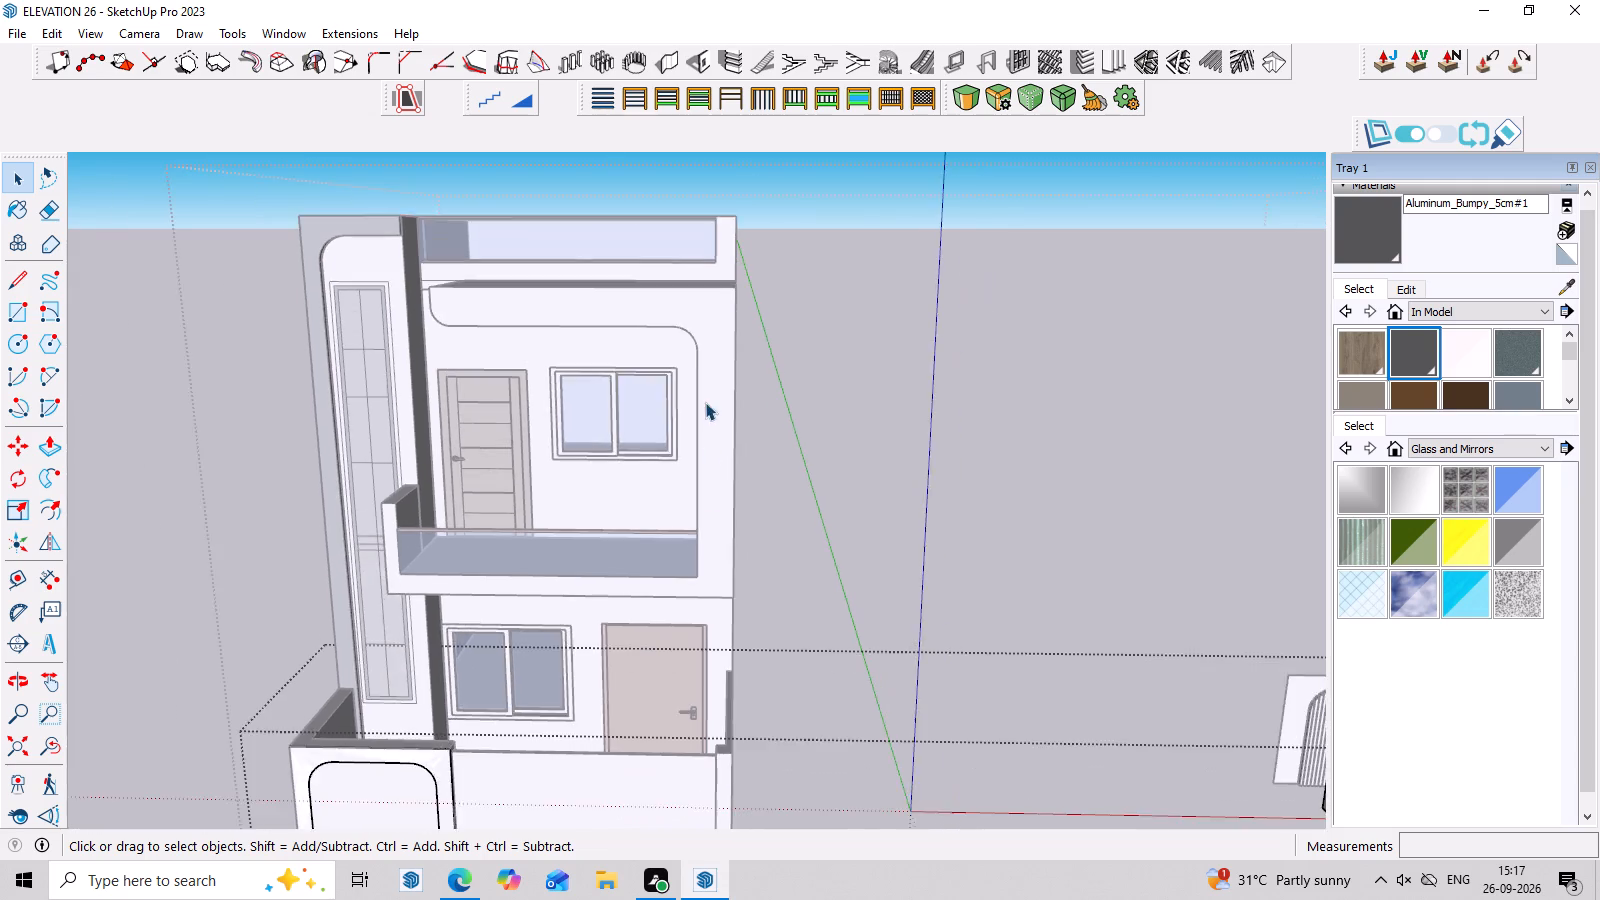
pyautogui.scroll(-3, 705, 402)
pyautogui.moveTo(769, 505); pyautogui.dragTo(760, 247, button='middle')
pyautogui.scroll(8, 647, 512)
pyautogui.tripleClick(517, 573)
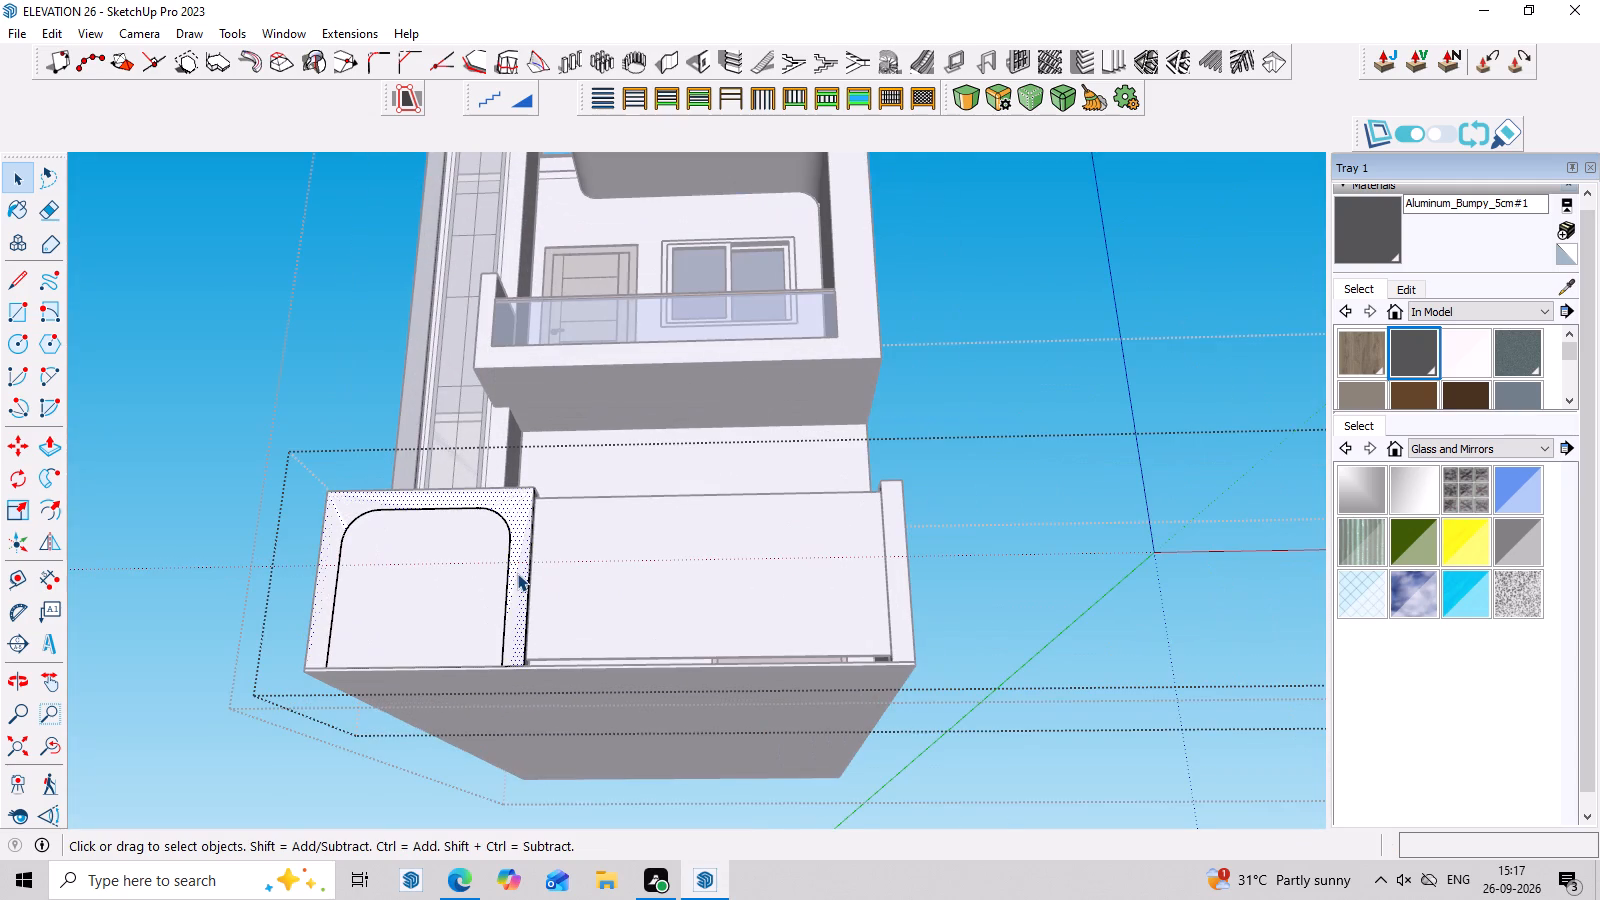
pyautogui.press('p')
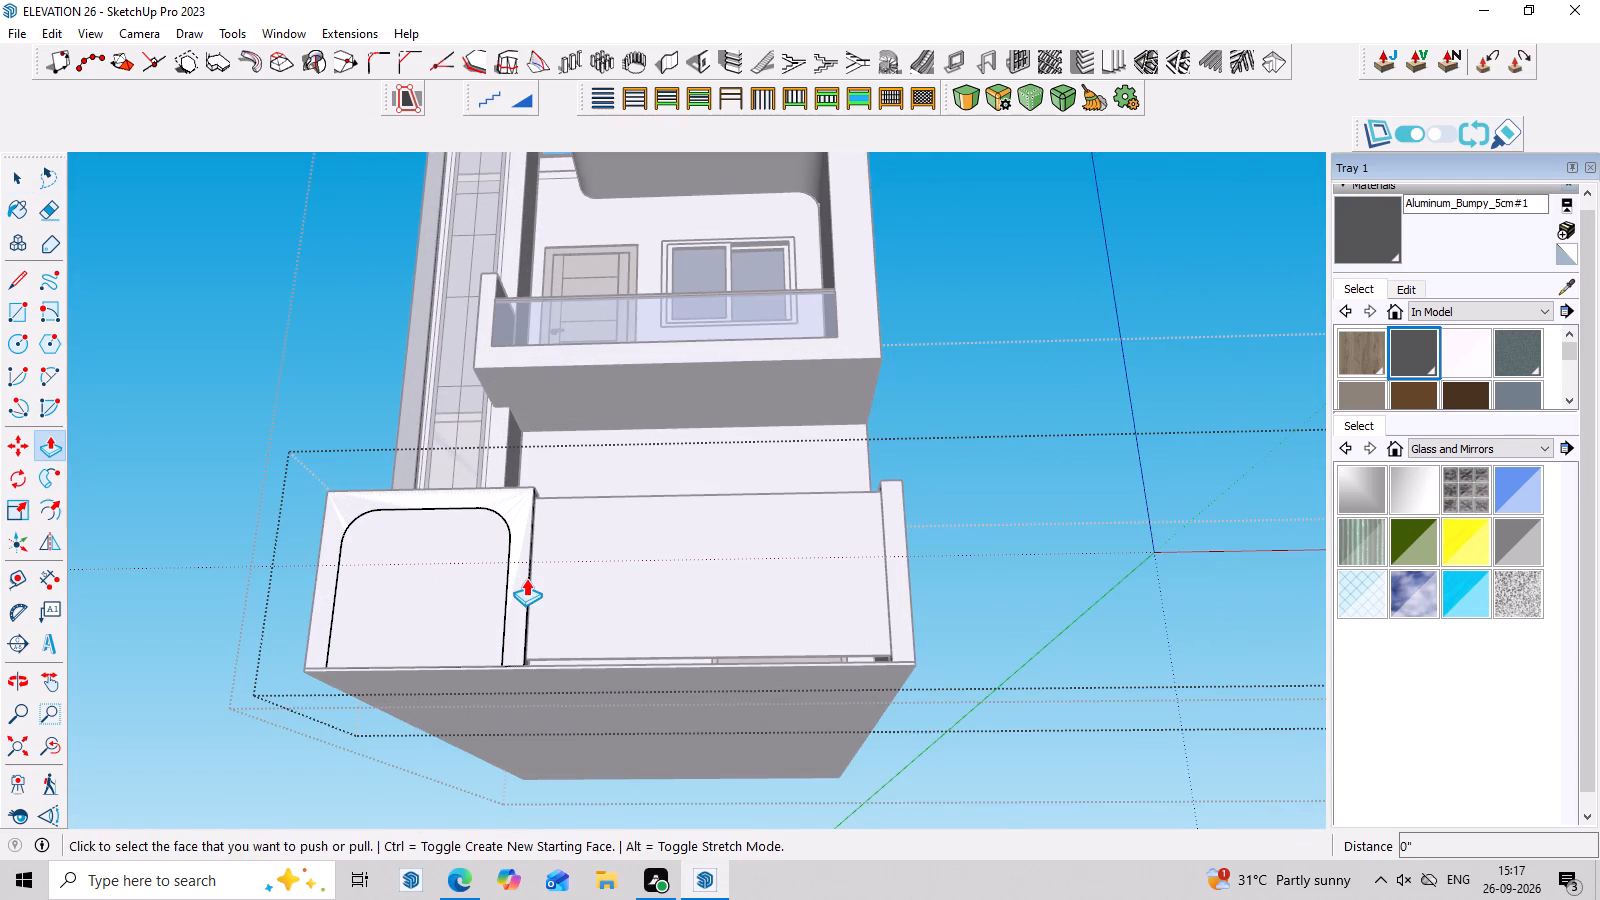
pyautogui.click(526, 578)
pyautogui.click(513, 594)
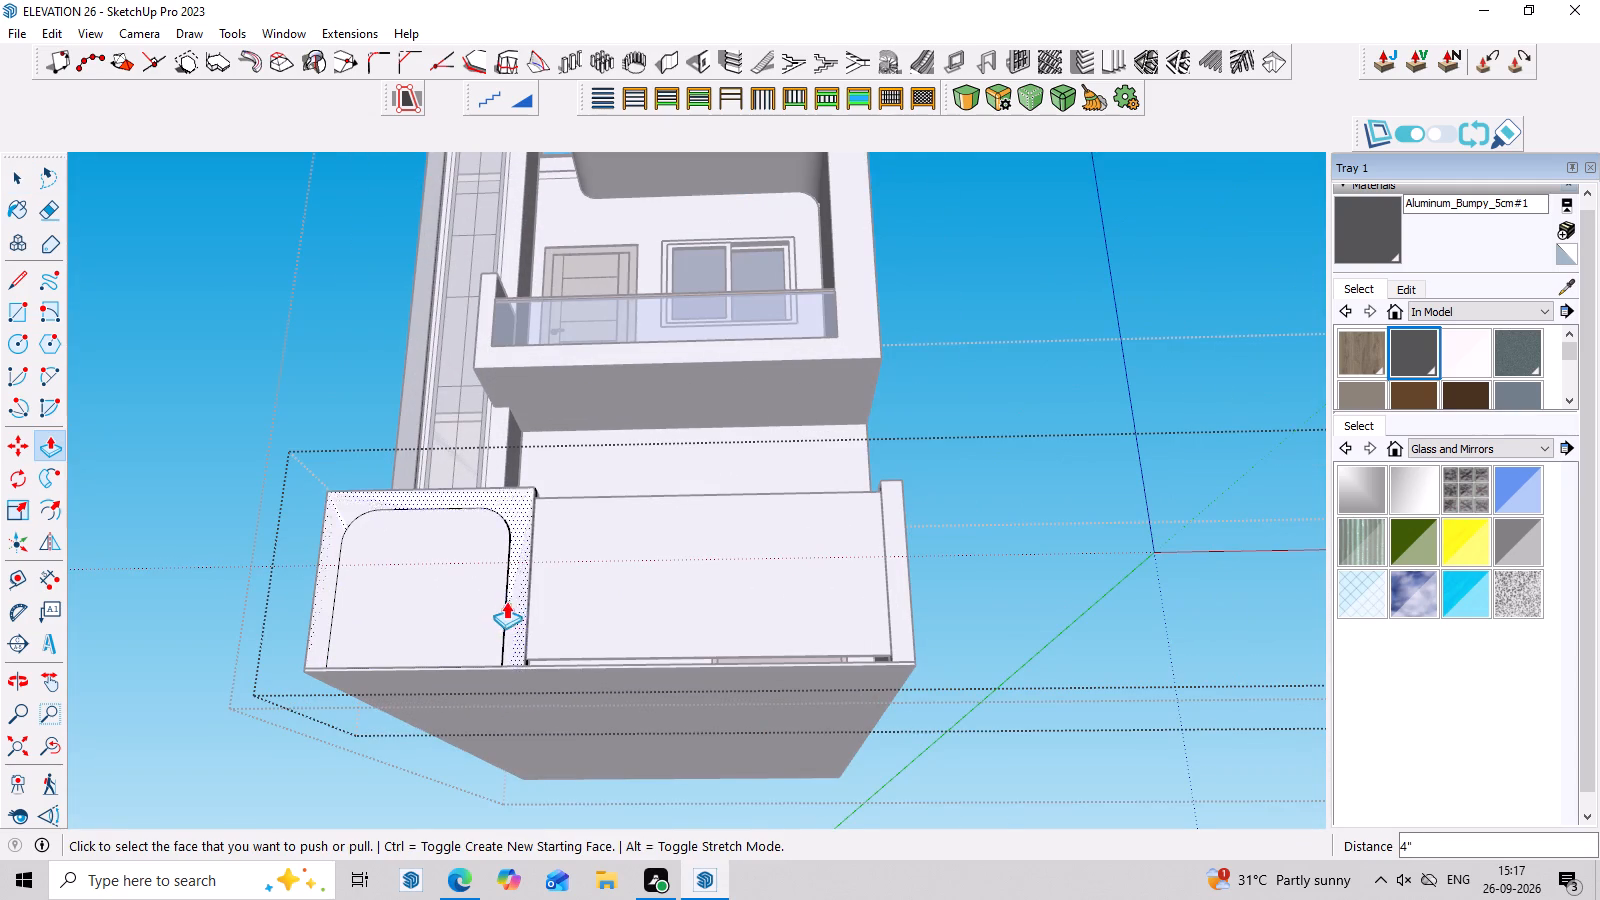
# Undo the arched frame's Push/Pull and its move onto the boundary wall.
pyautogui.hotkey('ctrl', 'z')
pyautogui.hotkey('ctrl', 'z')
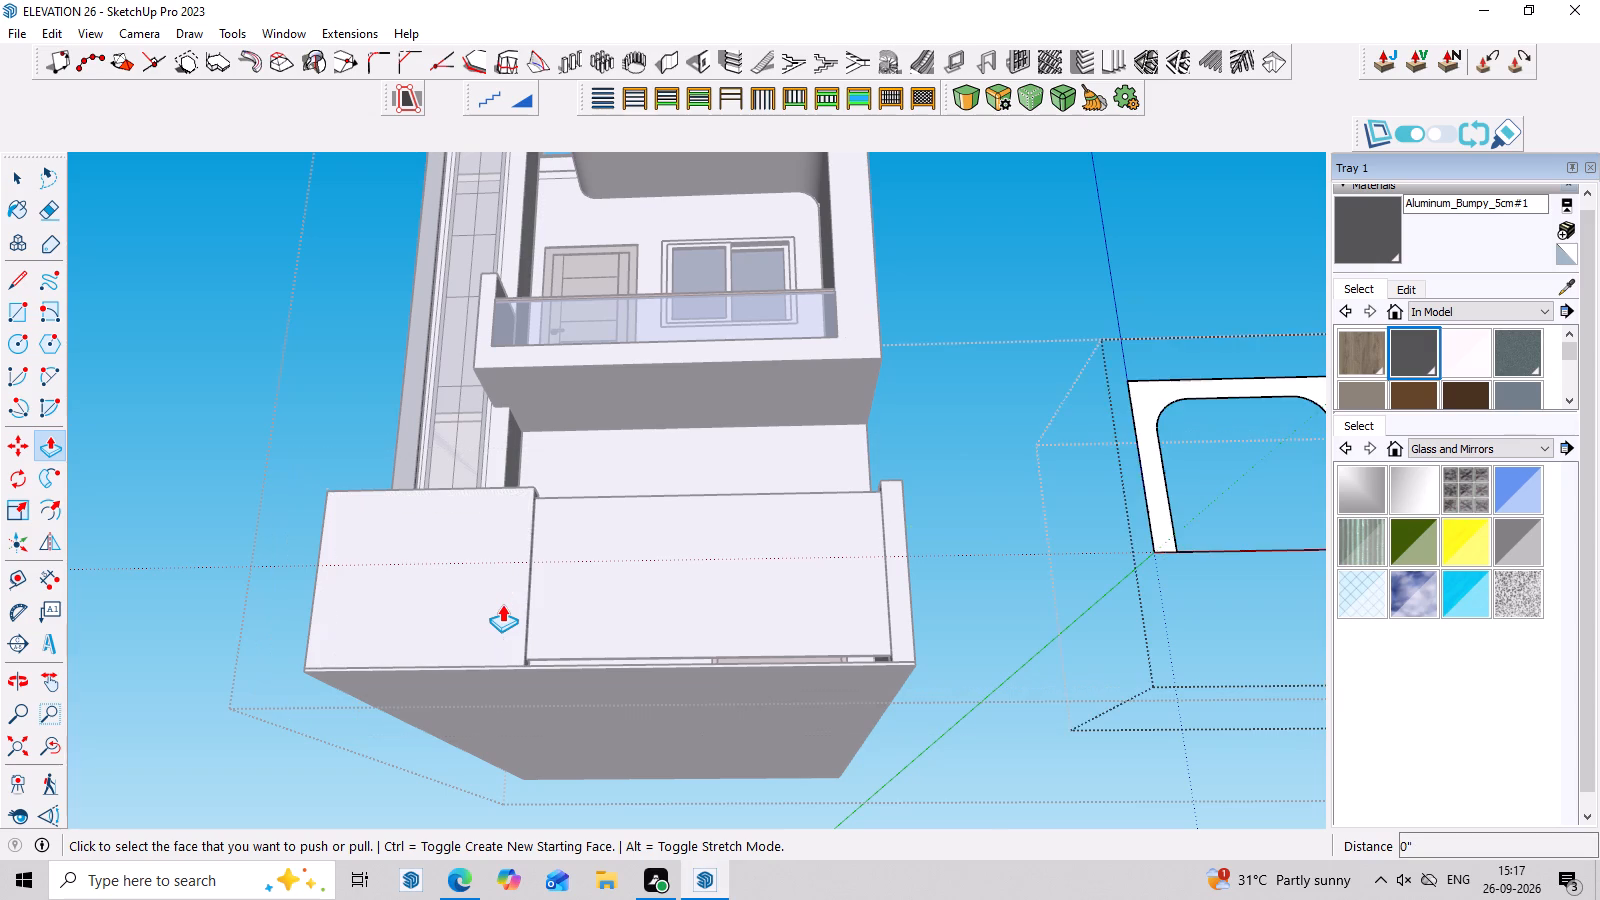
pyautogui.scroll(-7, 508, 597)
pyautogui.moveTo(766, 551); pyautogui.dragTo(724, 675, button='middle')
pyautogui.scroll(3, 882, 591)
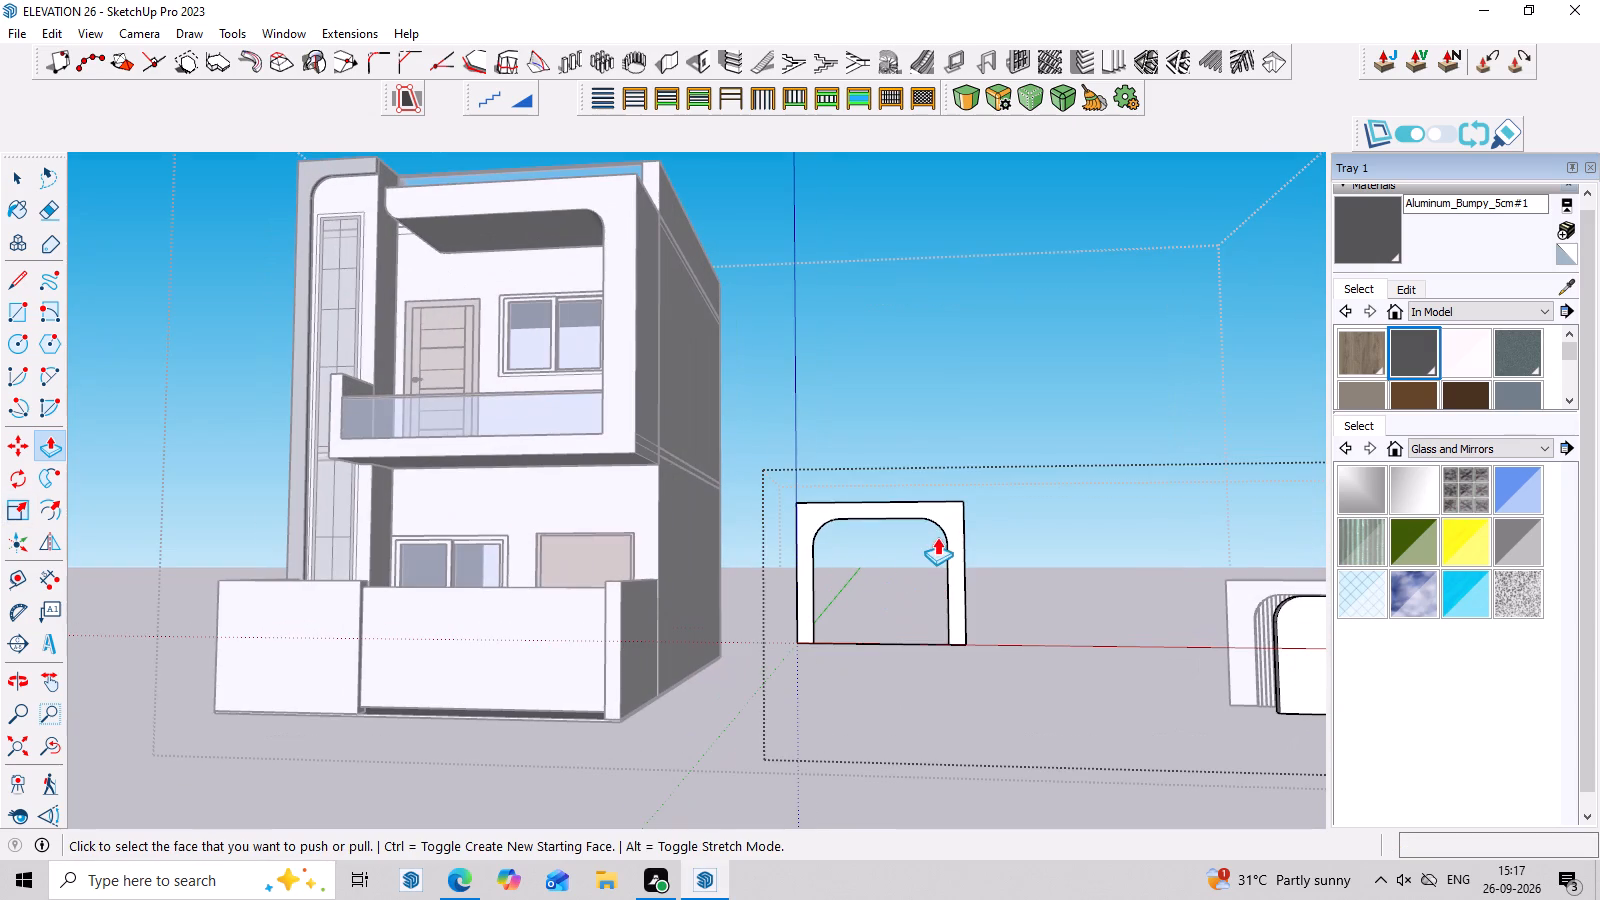
# Push/Pull the standalone arched frame's face by 2" to thicken it.
pyautogui.click(955, 516)
pyautogui.moveTo(955, 532); pyautogui.dragTo(929, 662, button='middle')
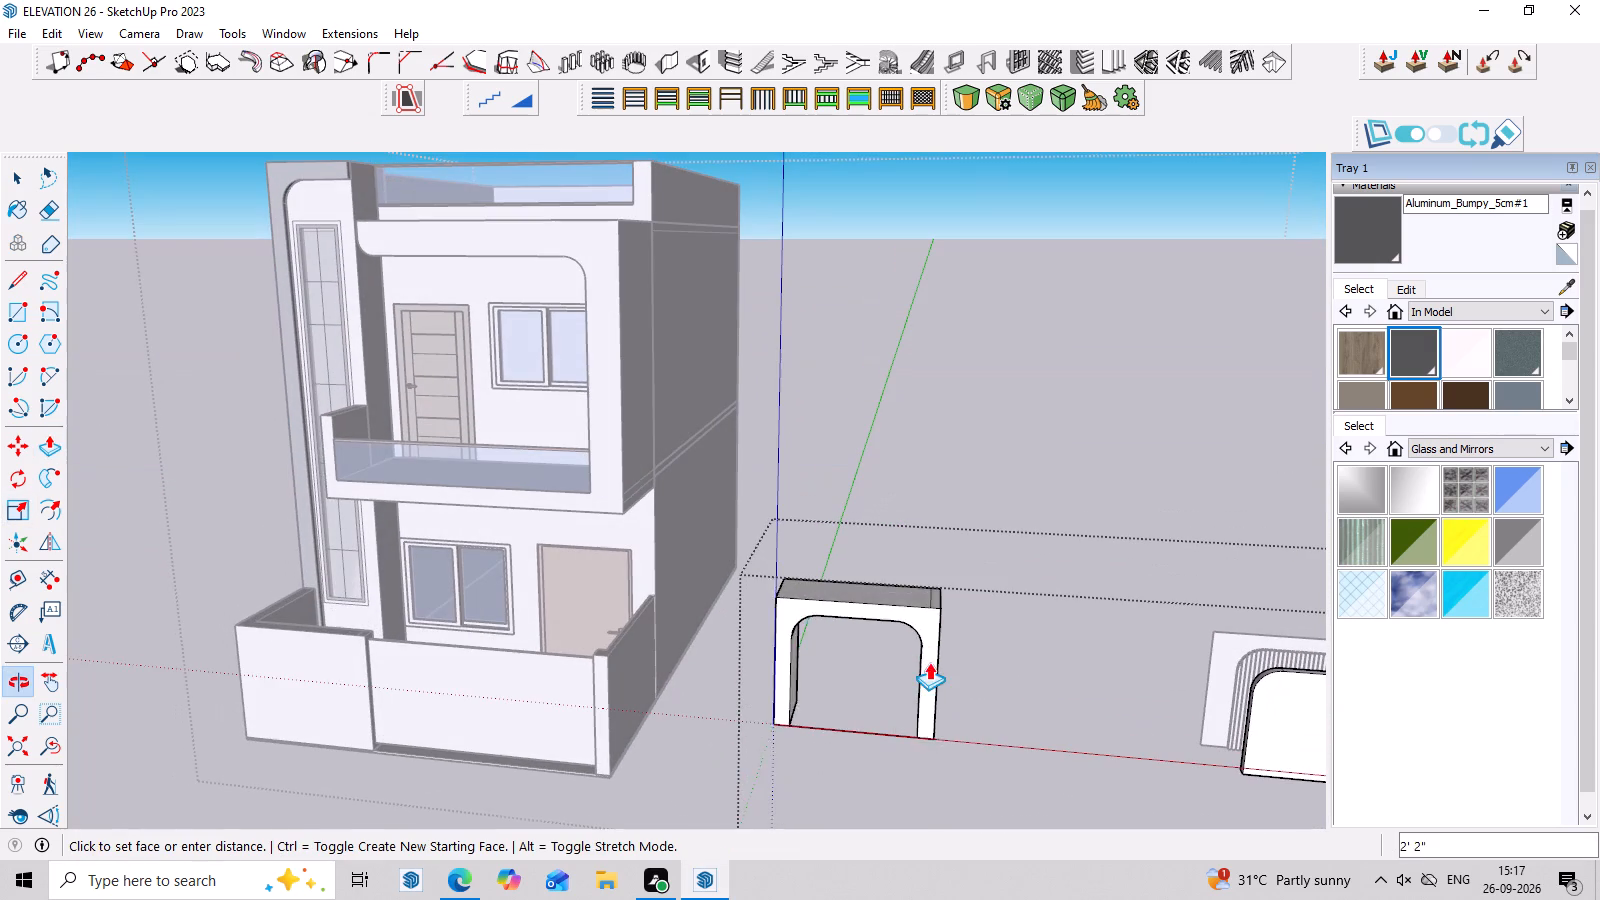
pyautogui.press('2')
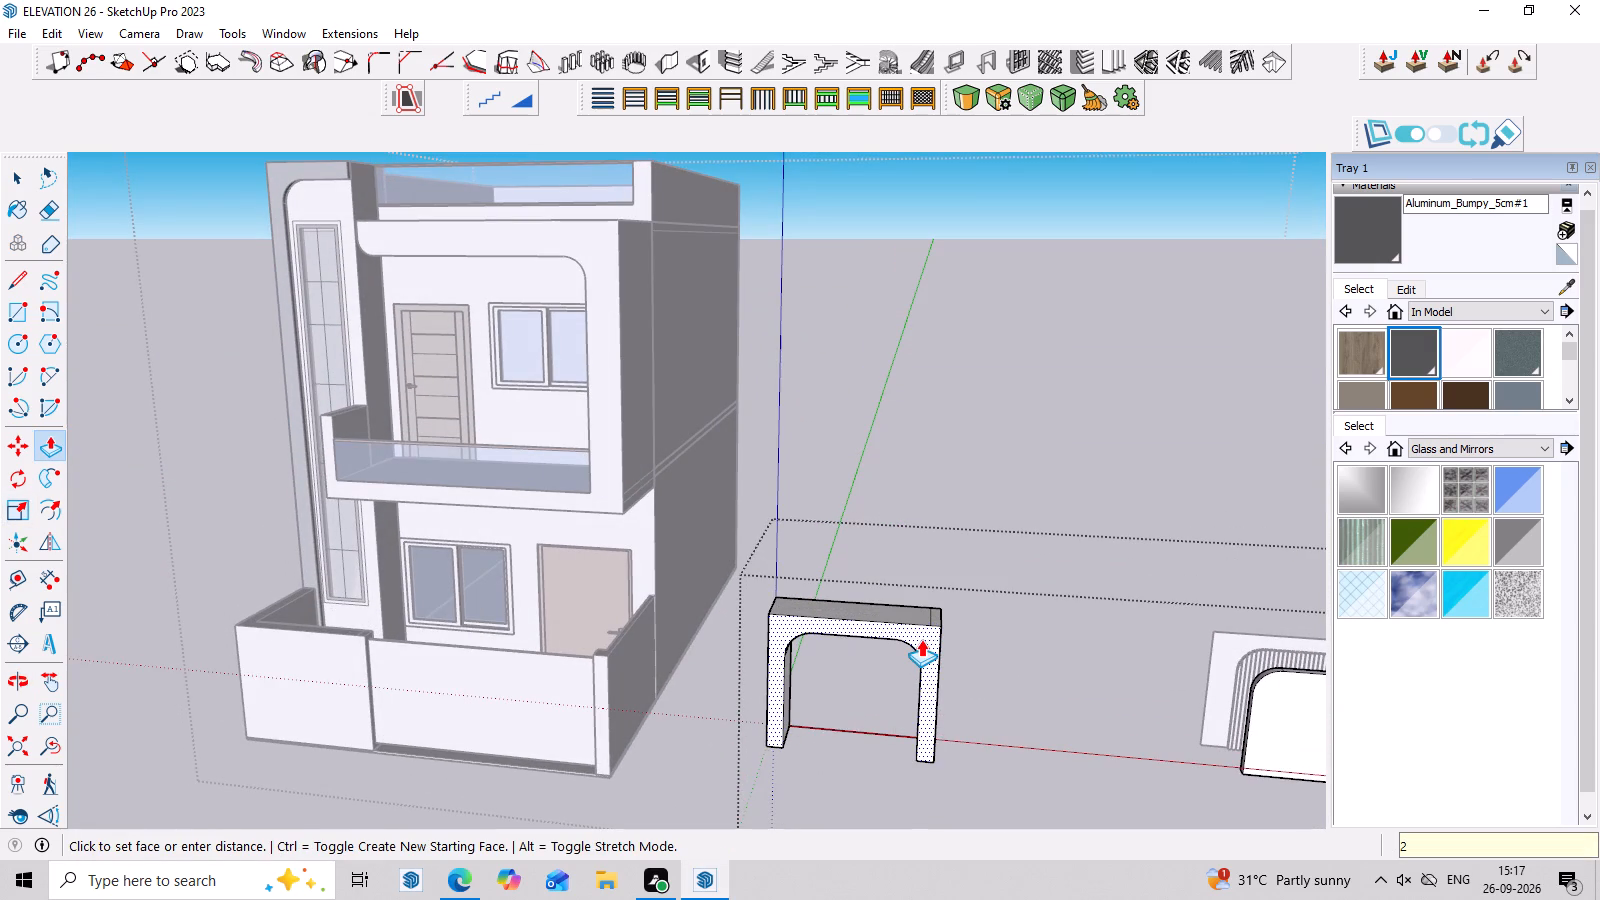
pyautogui.press('Return')
# Select all connected geometry of the thickened arched frame and make it a group.
pyautogui.press('space')
pyautogui.tripleClick(926, 611)
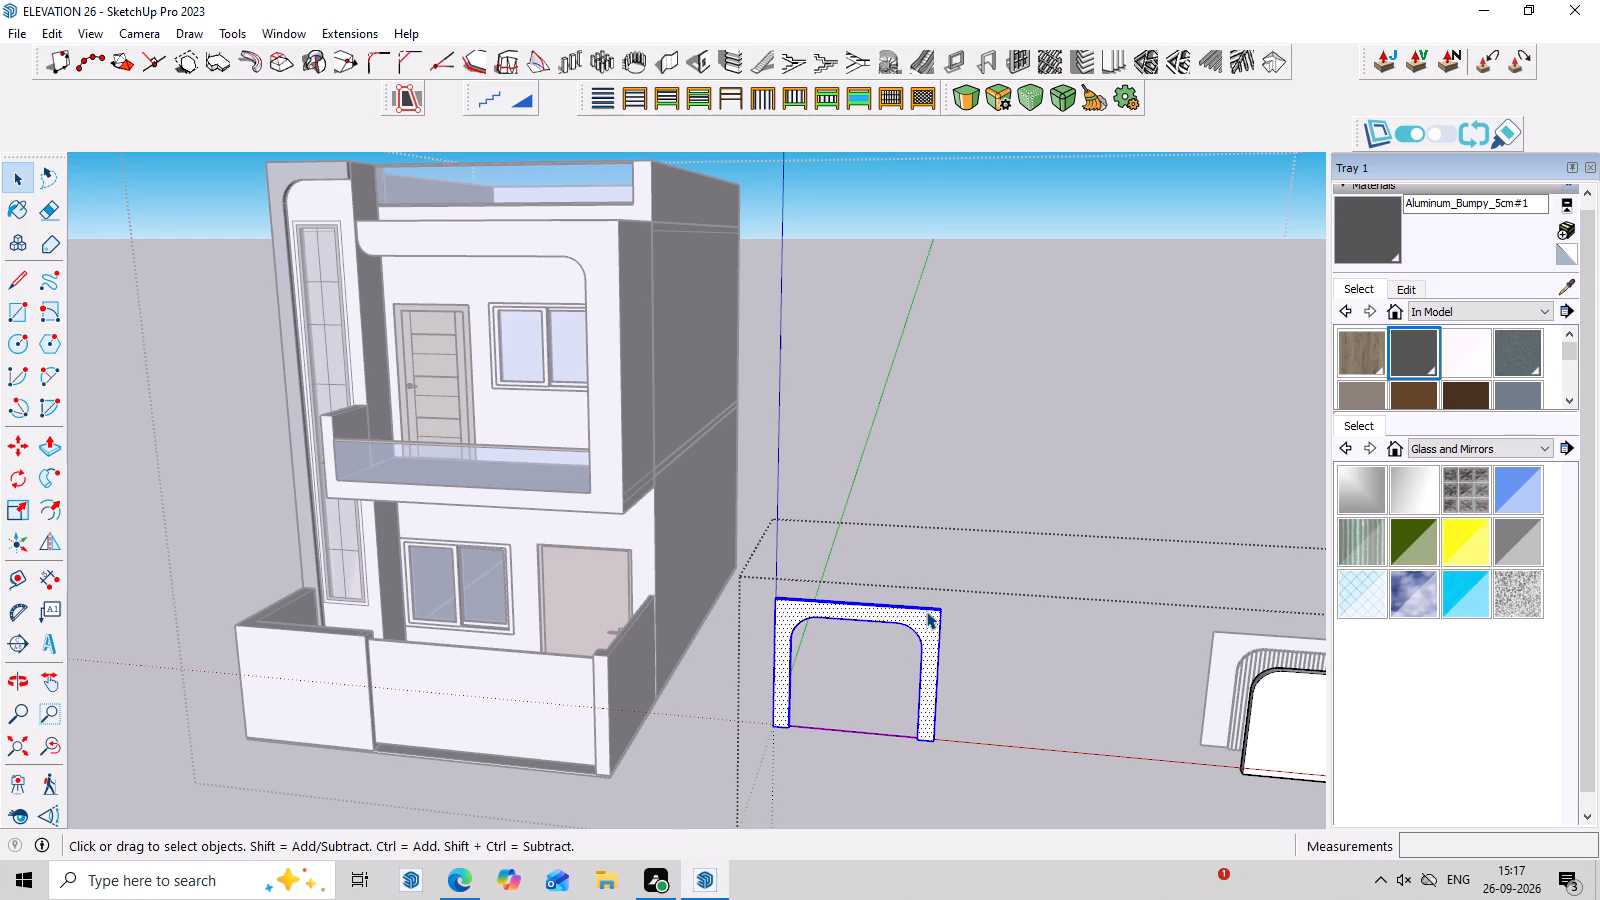
pyautogui.rightClick(926, 611)
pyautogui.click(969, 239)
pyautogui.click(970, 230)
# Move the arched frame by its lower corner onto the short front panel of the boundary wall.
pyautogui.press('m')
pyautogui.click(934, 738)
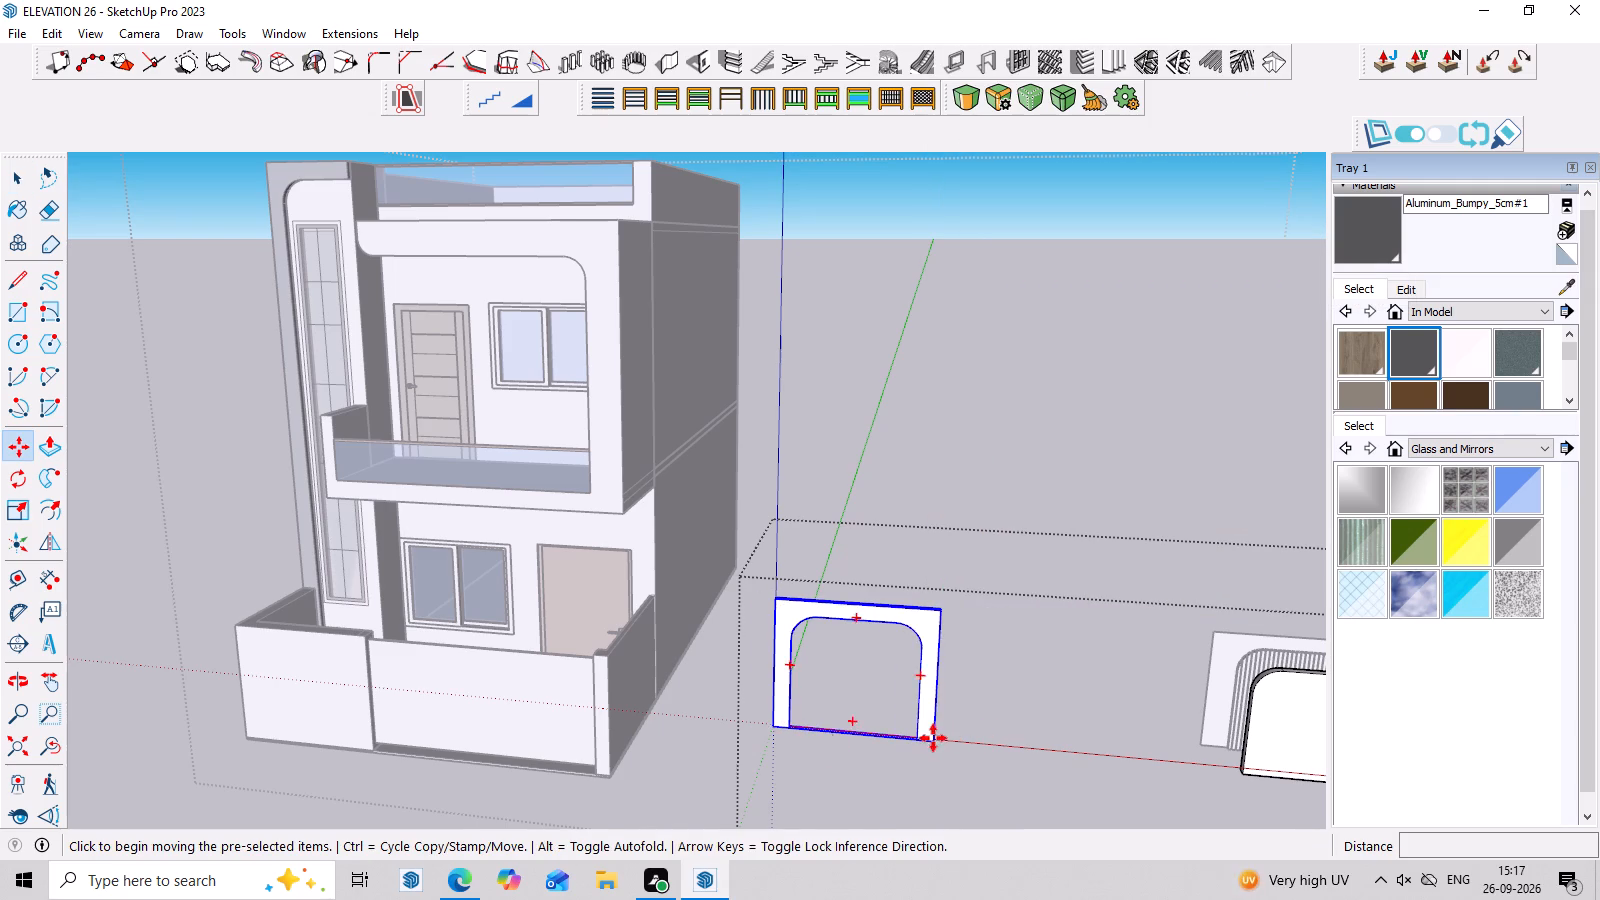
pyautogui.click(361, 746)
# Adjust the arched frame's position by its bottom corner so it fits against the short boundary-wall panel's corner.
pyautogui.scroll(-3, 410, 769)
pyautogui.scroll(4, 377, 758)
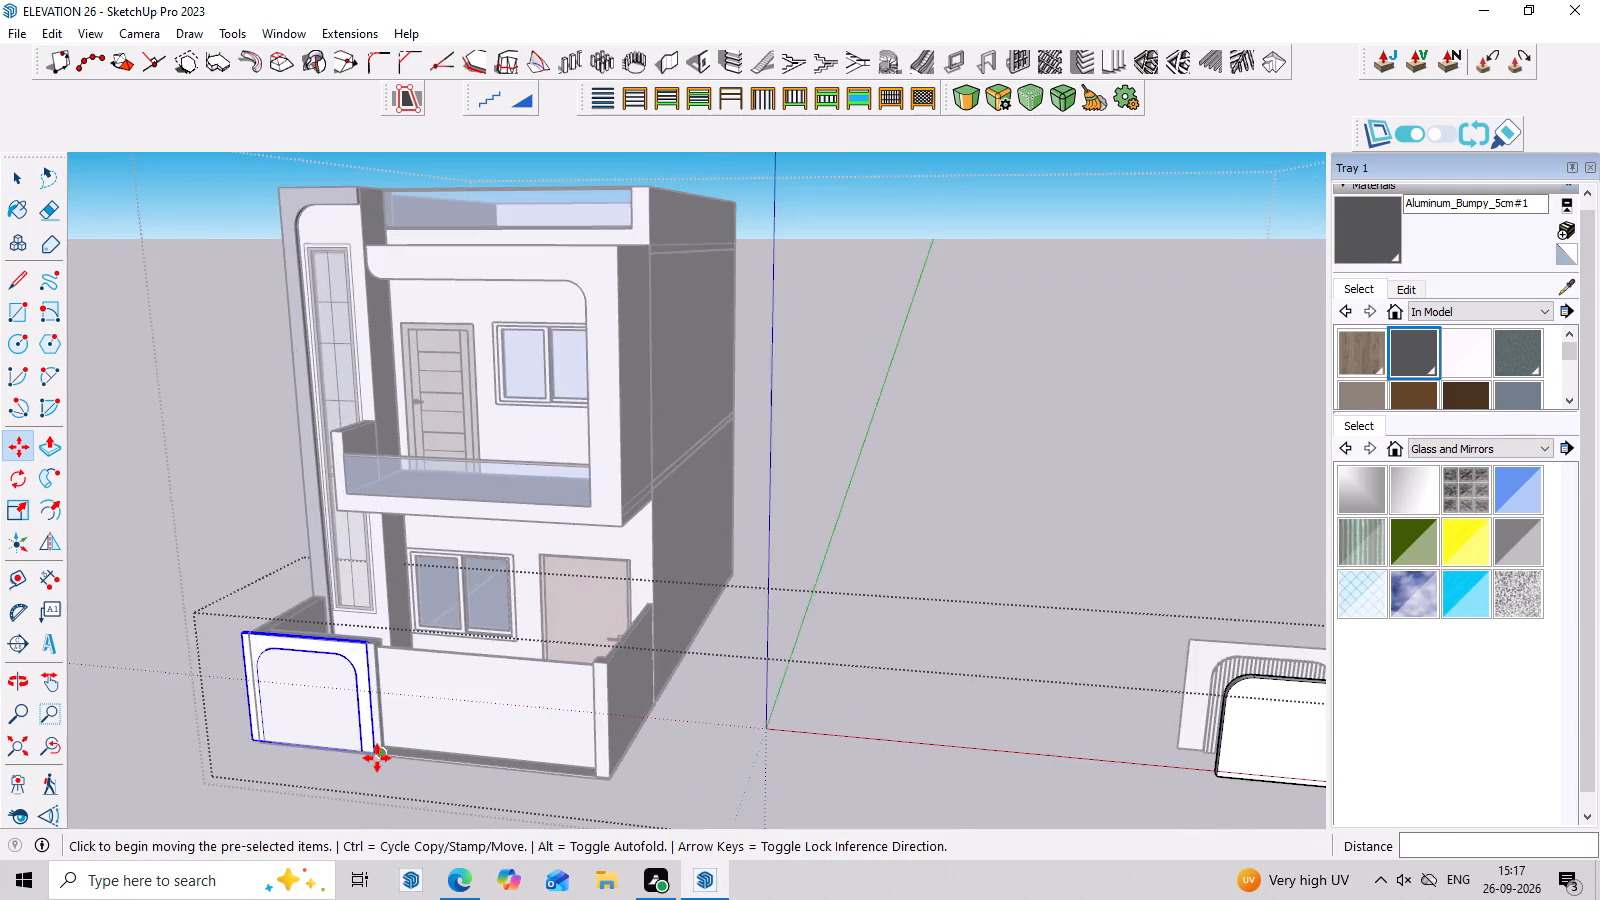
pyautogui.scroll(10, 377, 758)
pyautogui.click(370, 744)
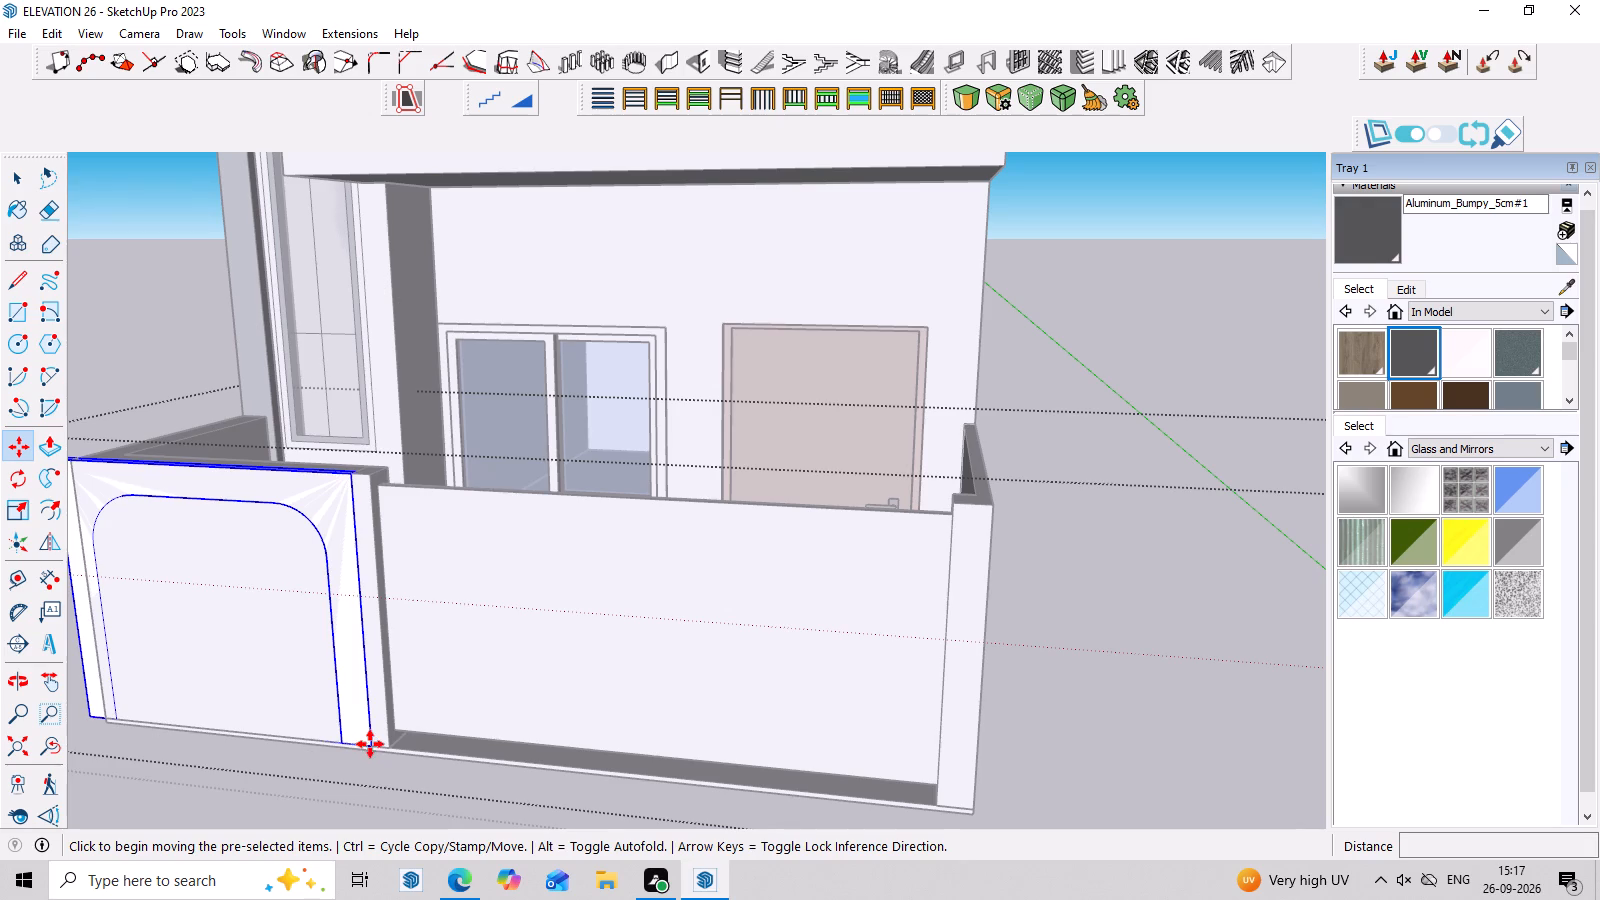
pyautogui.click(358, 766)
pyautogui.scroll(3, 371, 766)
pyautogui.moveTo(476, 769); pyautogui.dragTo(360, 803, button='middle')
pyautogui.scroll(3, 322, 766)
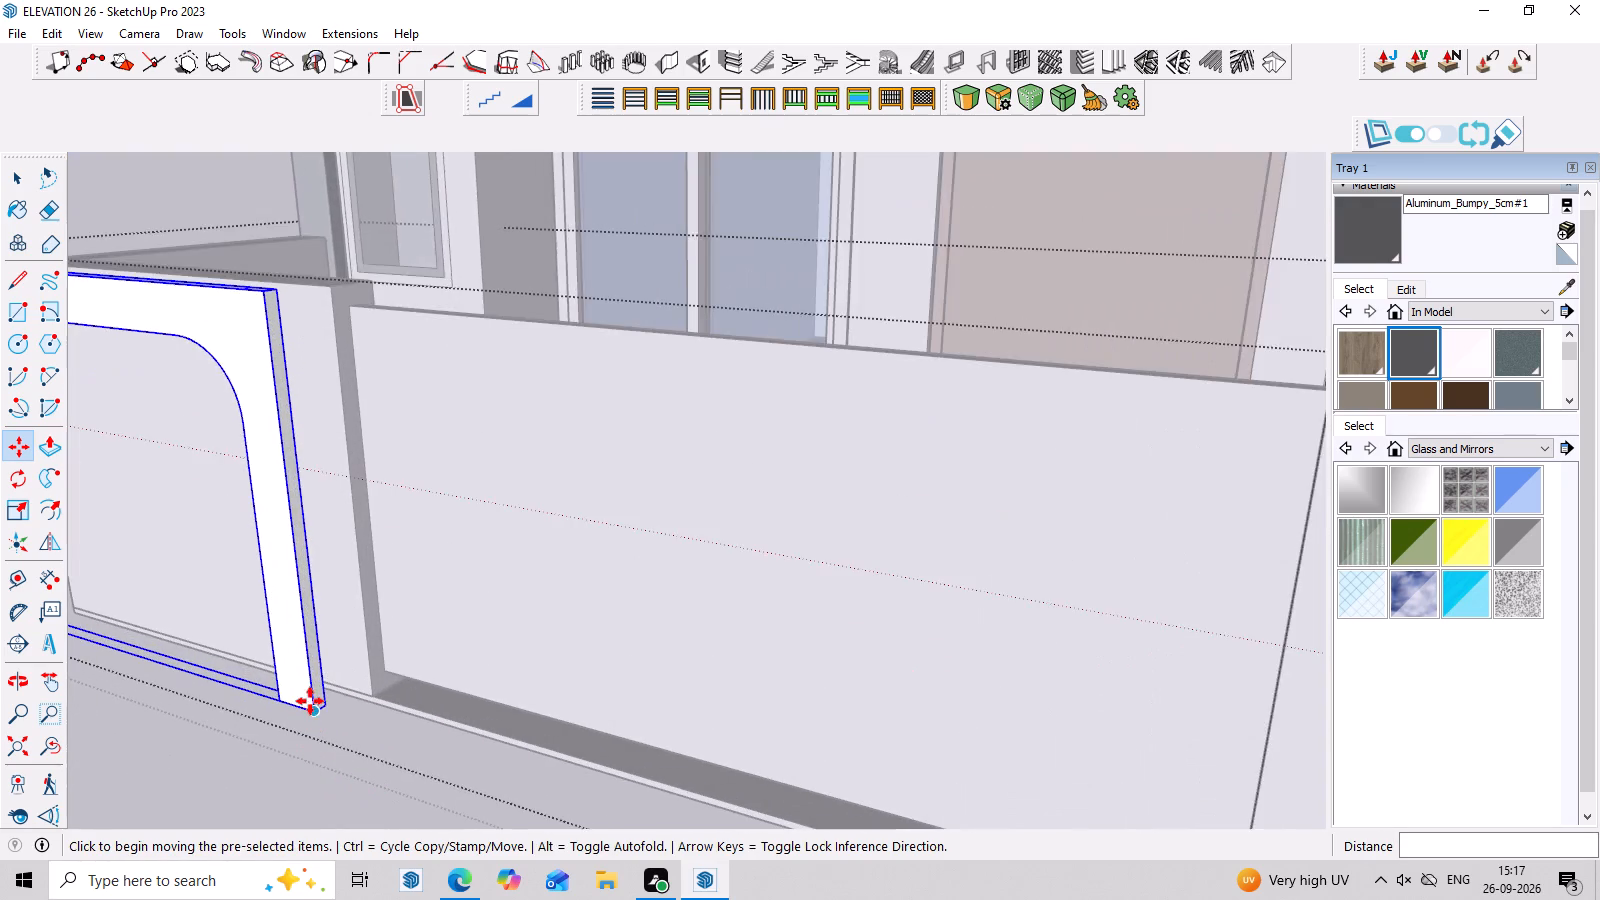
pyautogui.scroll(3, 310, 701)
pyautogui.click(333, 705)
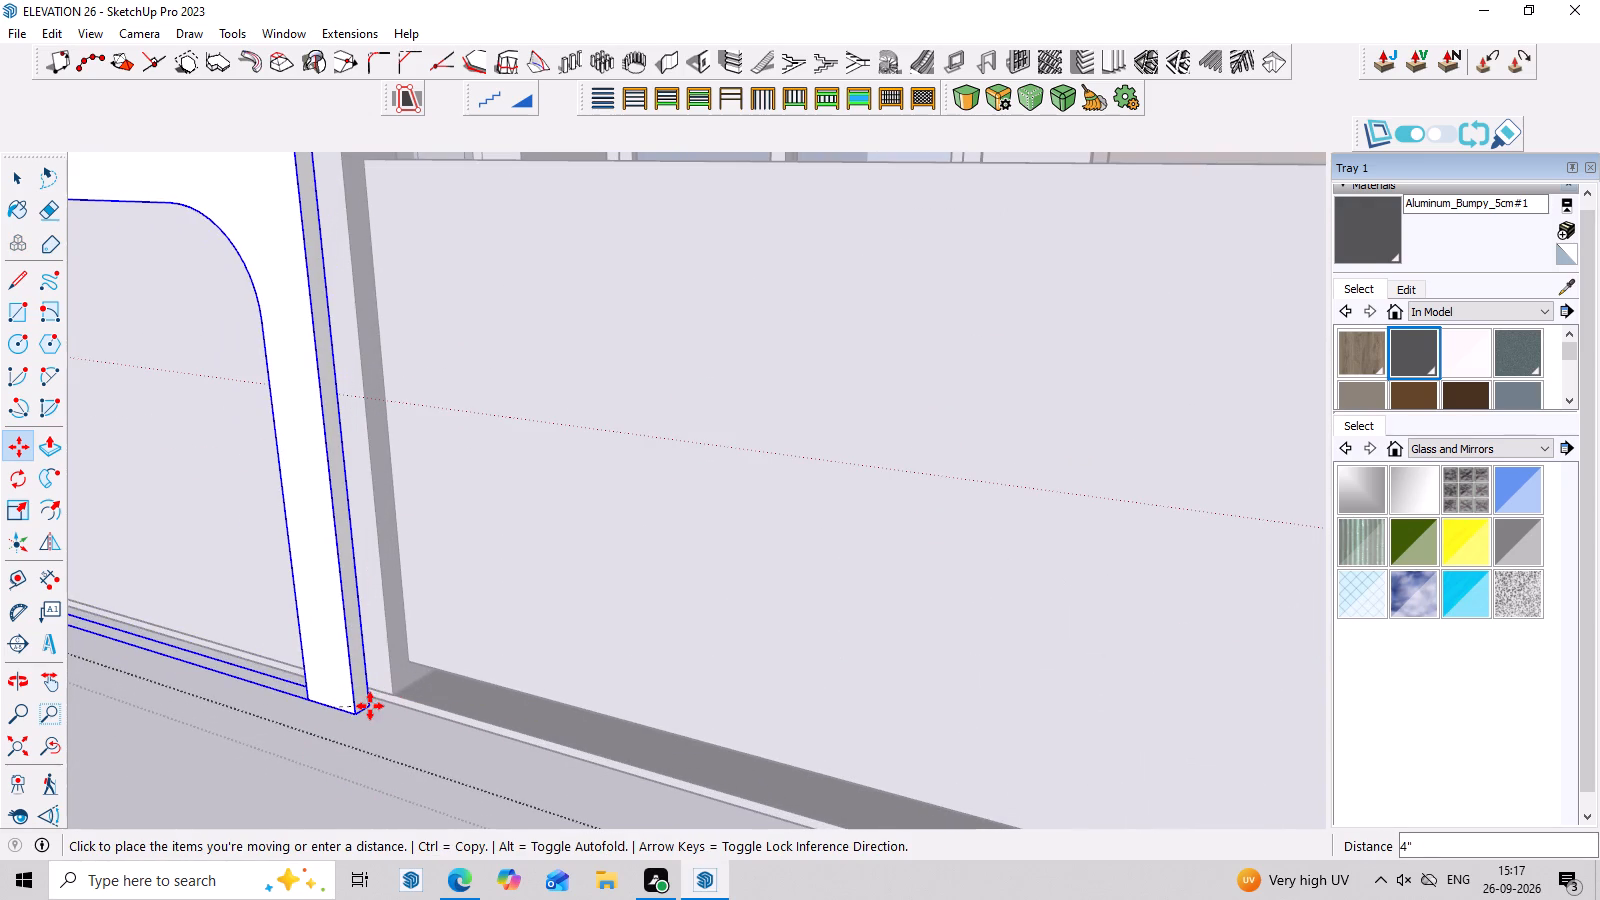
pyautogui.click(370, 706)
pyautogui.moveTo(390, 706); pyautogui.dragTo(348, 718, button='middle')
pyautogui.scroll(7, 321, 719)
pyautogui.click(329, 700)
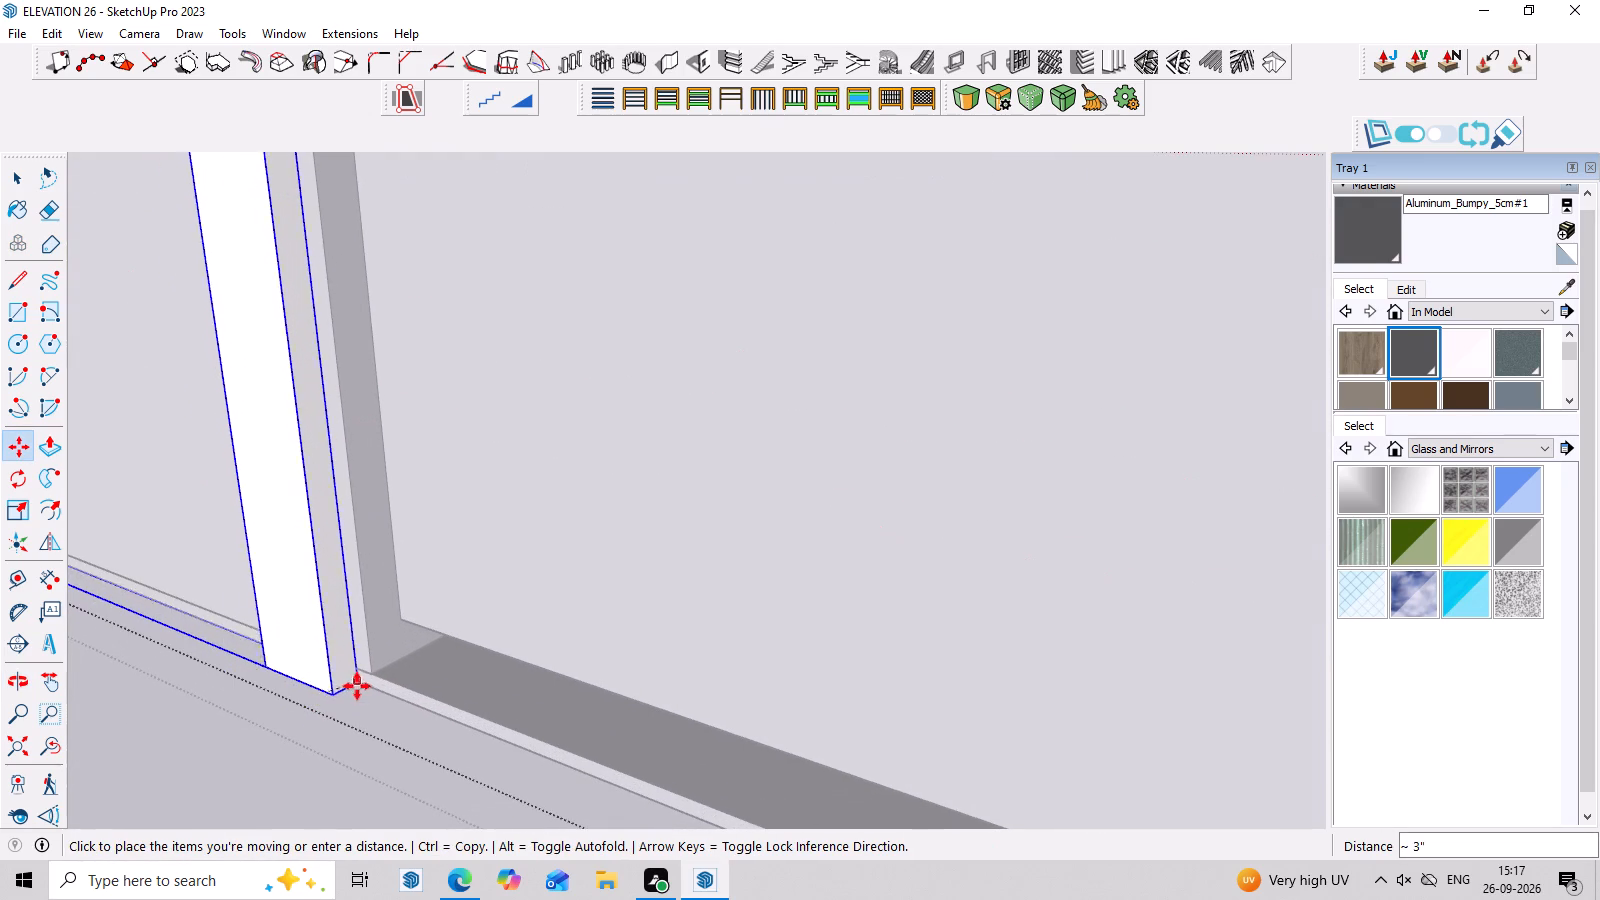
pyautogui.scroll(3, 370, 679)
pyautogui.click(373, 668)
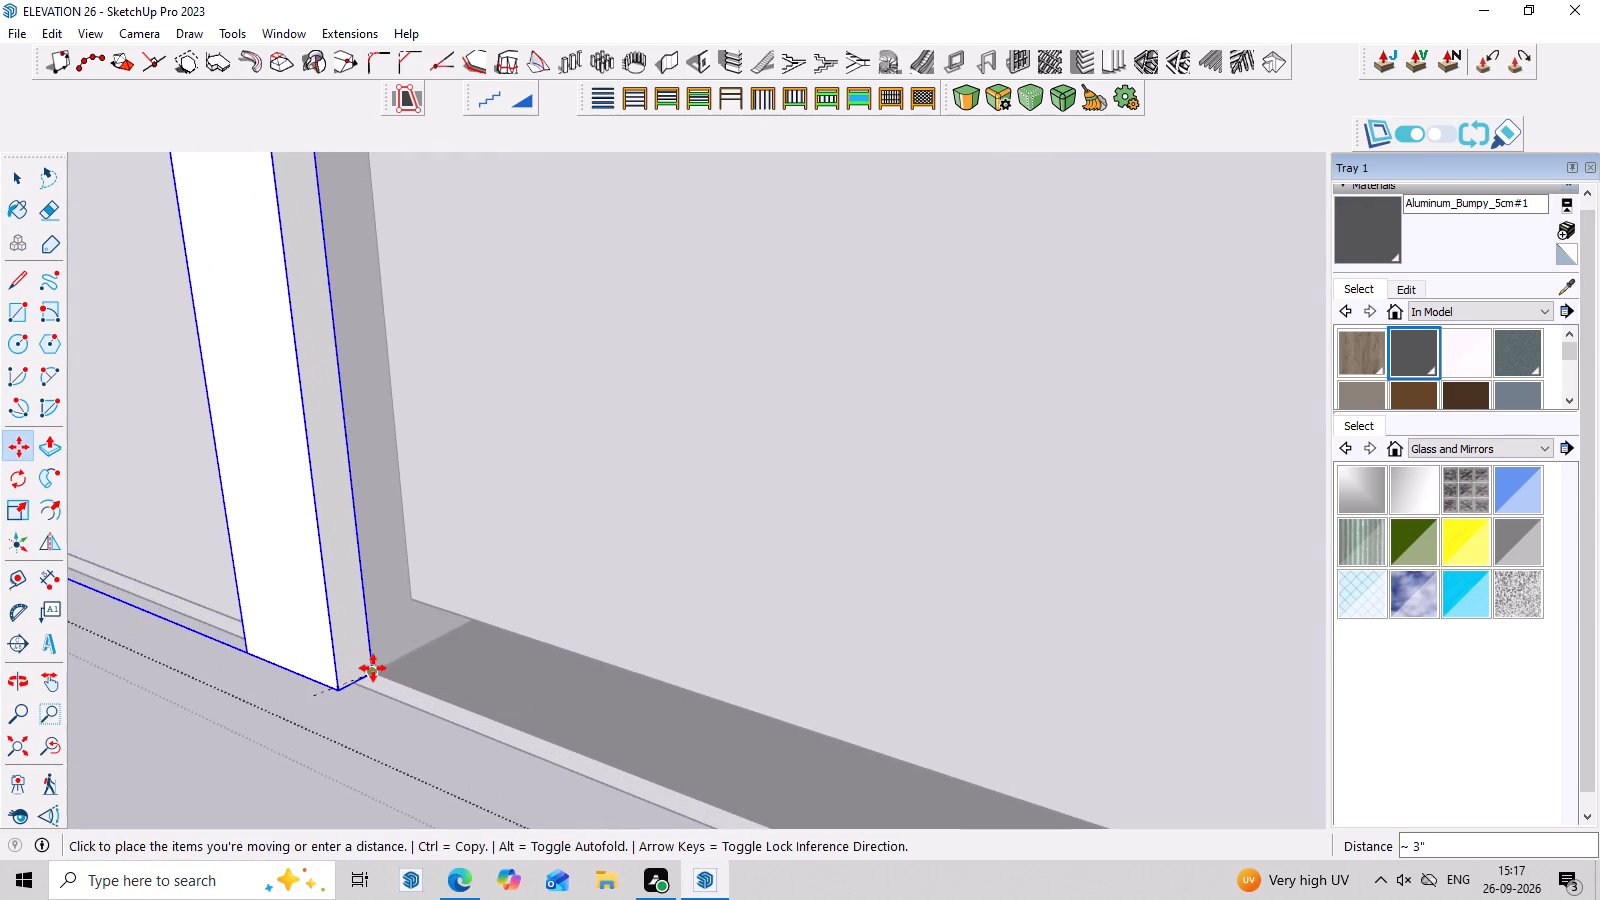
pyautogui.scroll(-20, 325, 702)
pyautogui.scroll(-4, 325, 702)
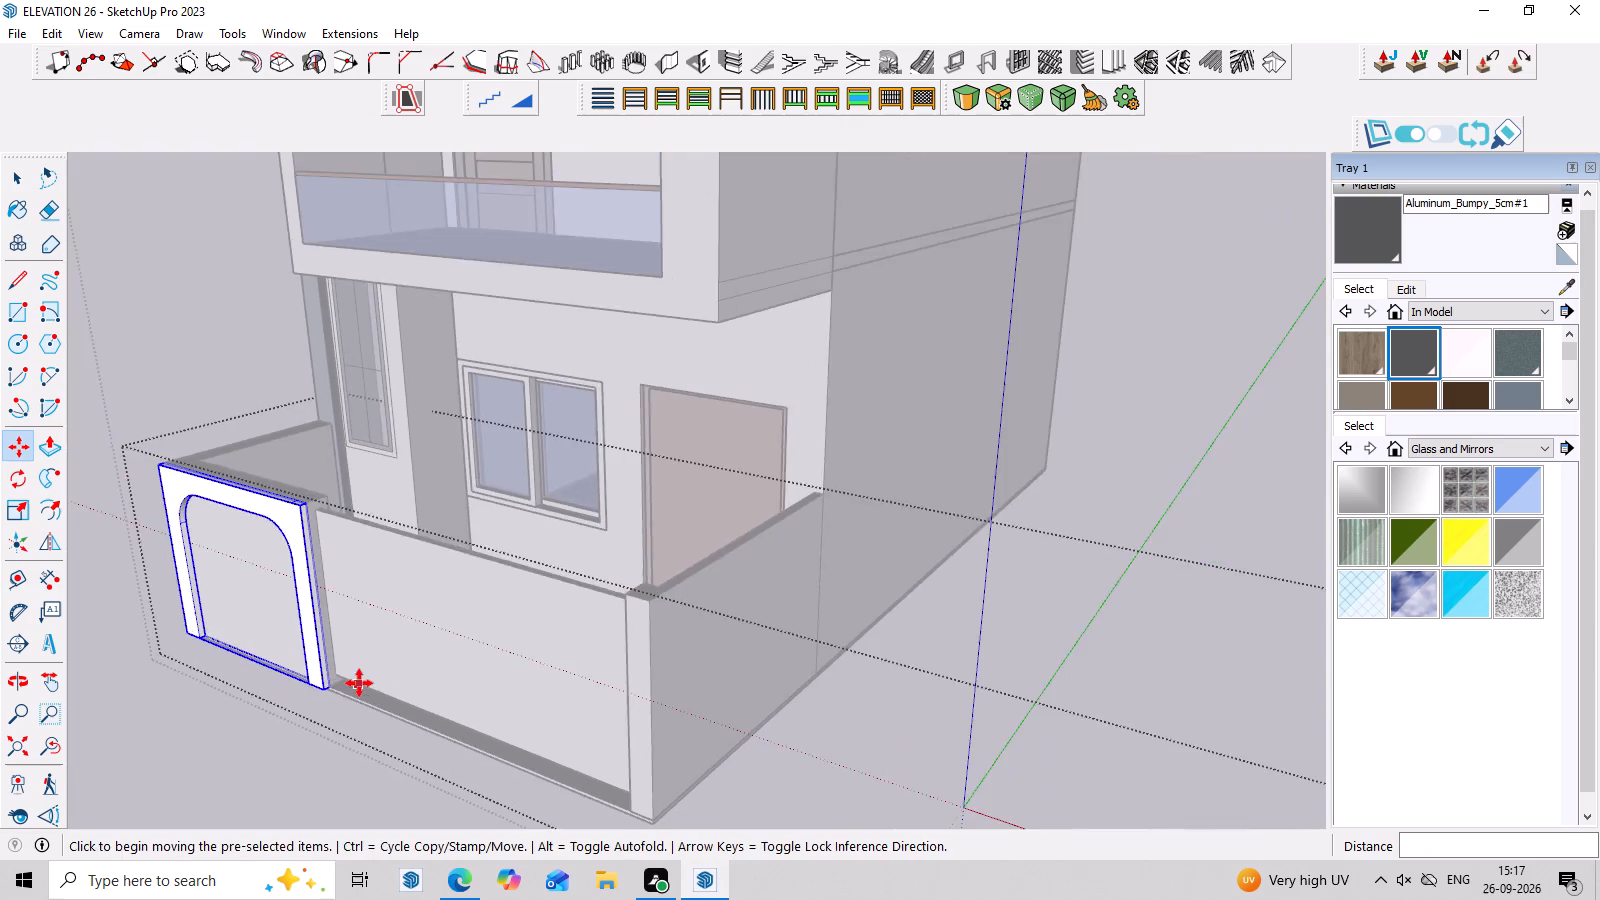
pyautogui.scroll(-4, 359, 683)
pyautogui.scroll(-6, 248, 704)
pyautogui.moveTo(223, 718); pyautogui.dragTo(366, 737, button='middle')
pyautogui.press('space')
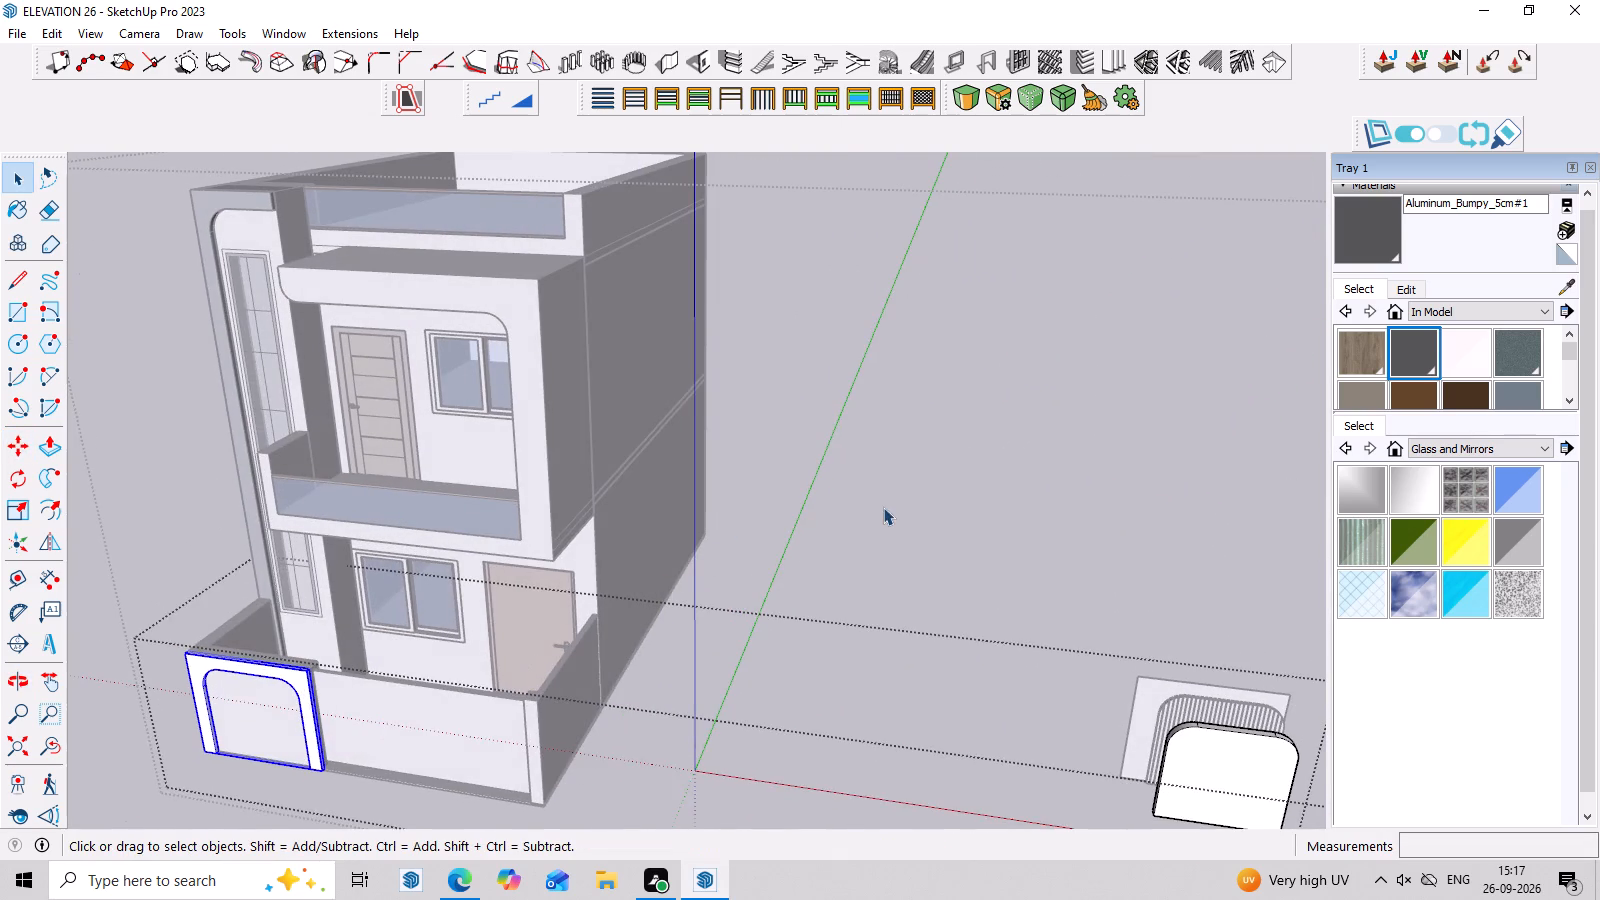
pyautogui.click(883, 507)
# Delete the leftover solid arched block standing in front of the strip panel.
pyautogui.scroll(-3, 836, 522)
pyautogui.click(1138, 725)
pyautogui.click(1138, 725)
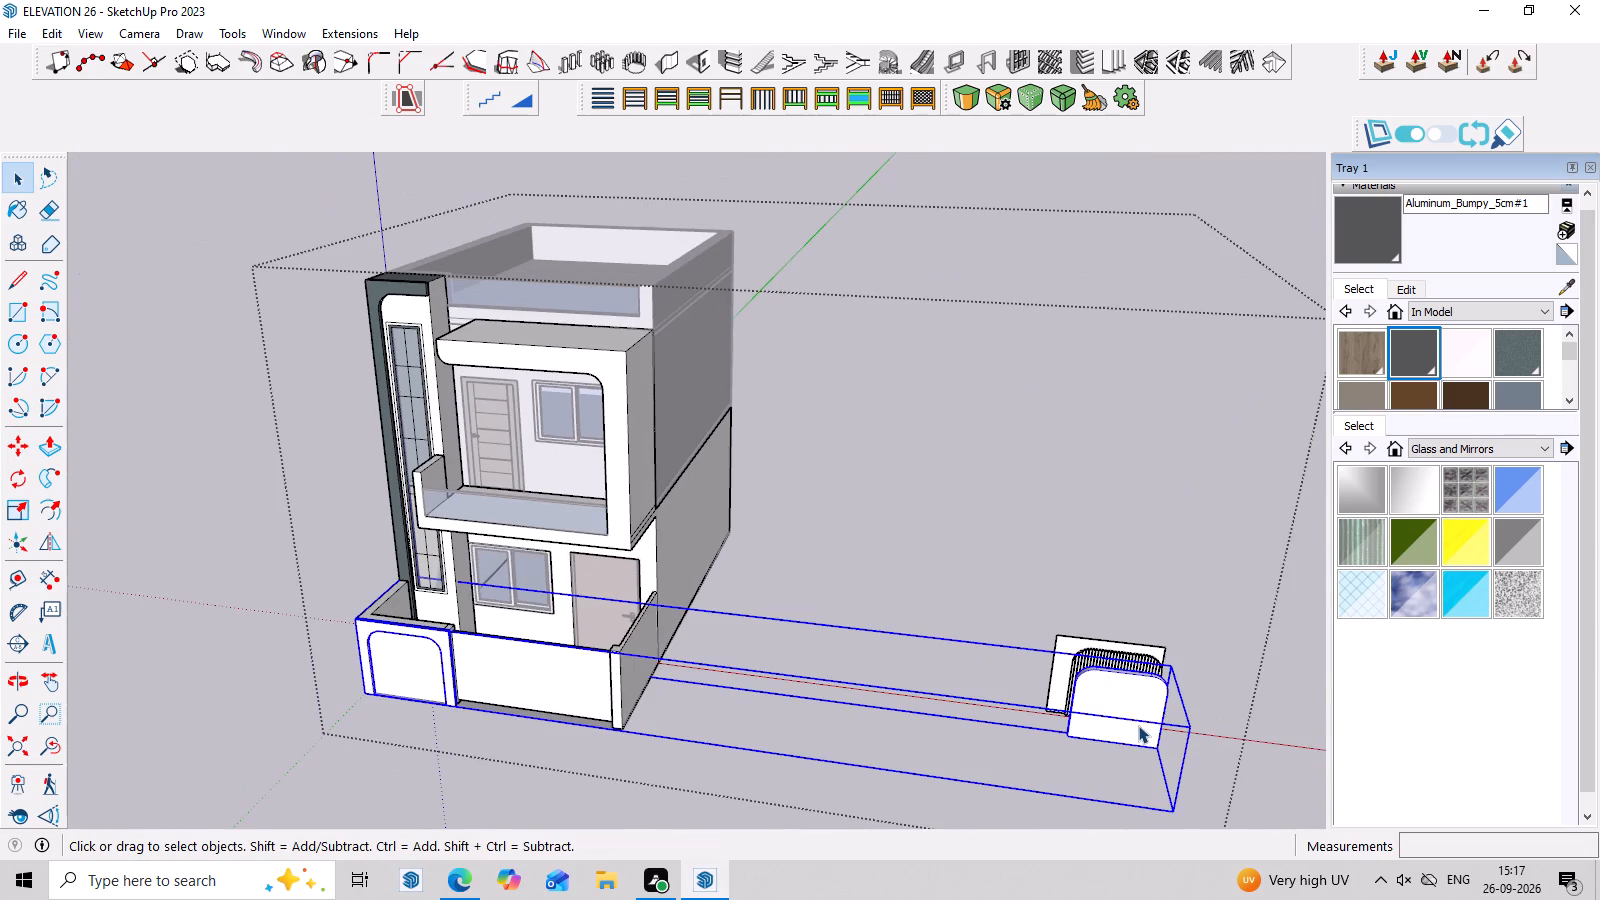
pyautogui.scroll(3, 1138, 725)
pyautogui.doubleClick(1138, 721)
pyautogui.scroll(3, 1138, 721)
pyautogui.click(1138, 721)
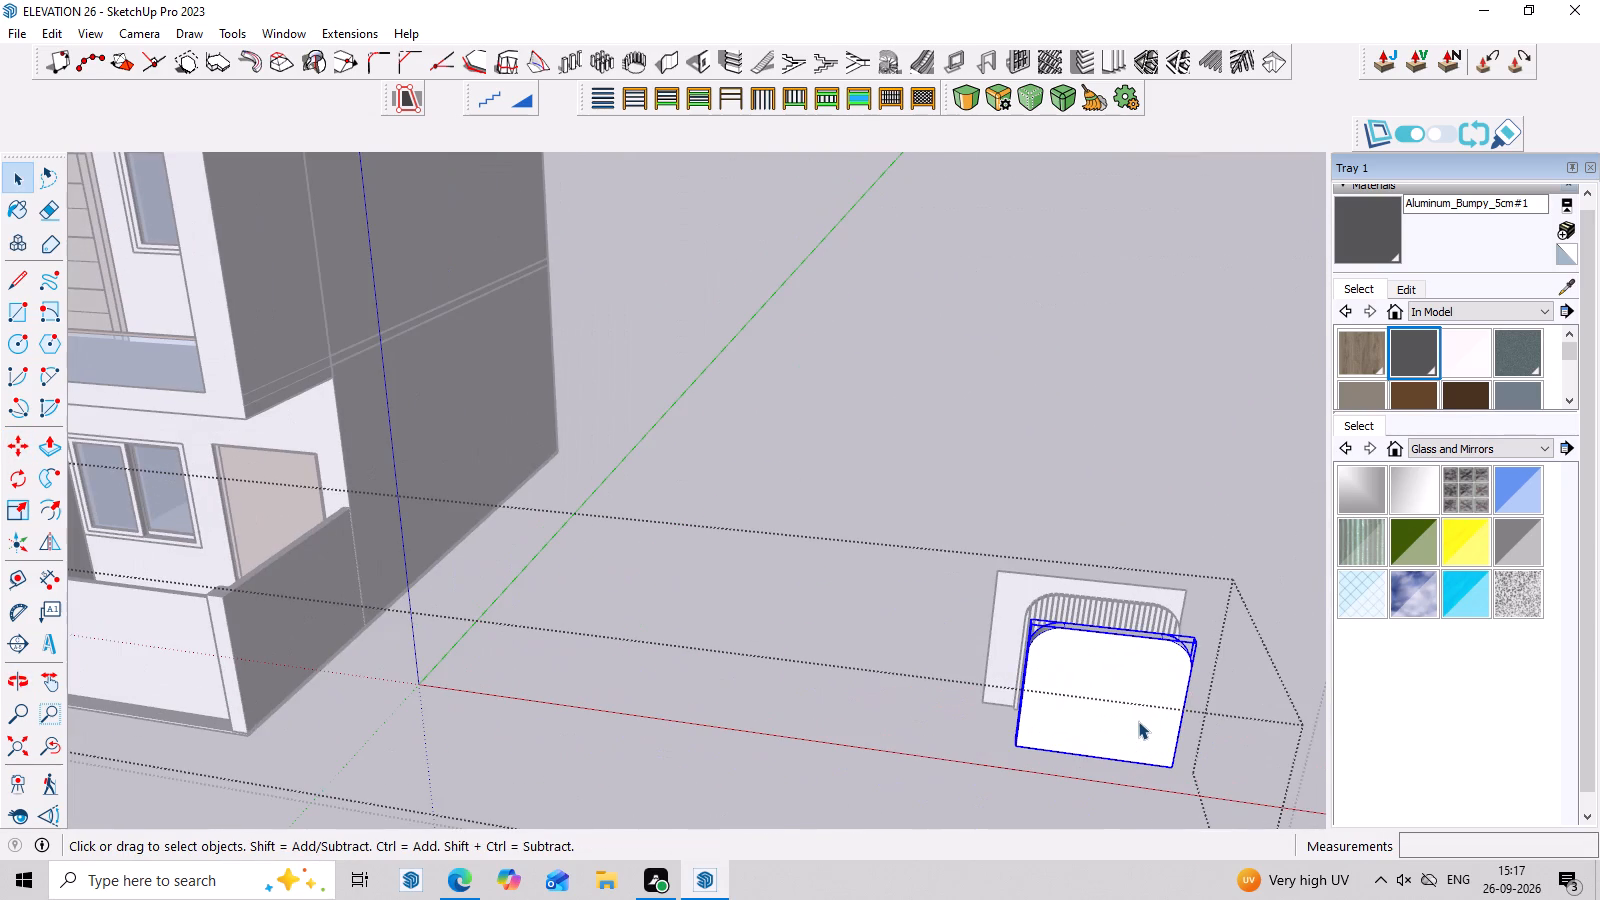
pyautogui.press('Delete')
pyautogui.click(1107, 447)
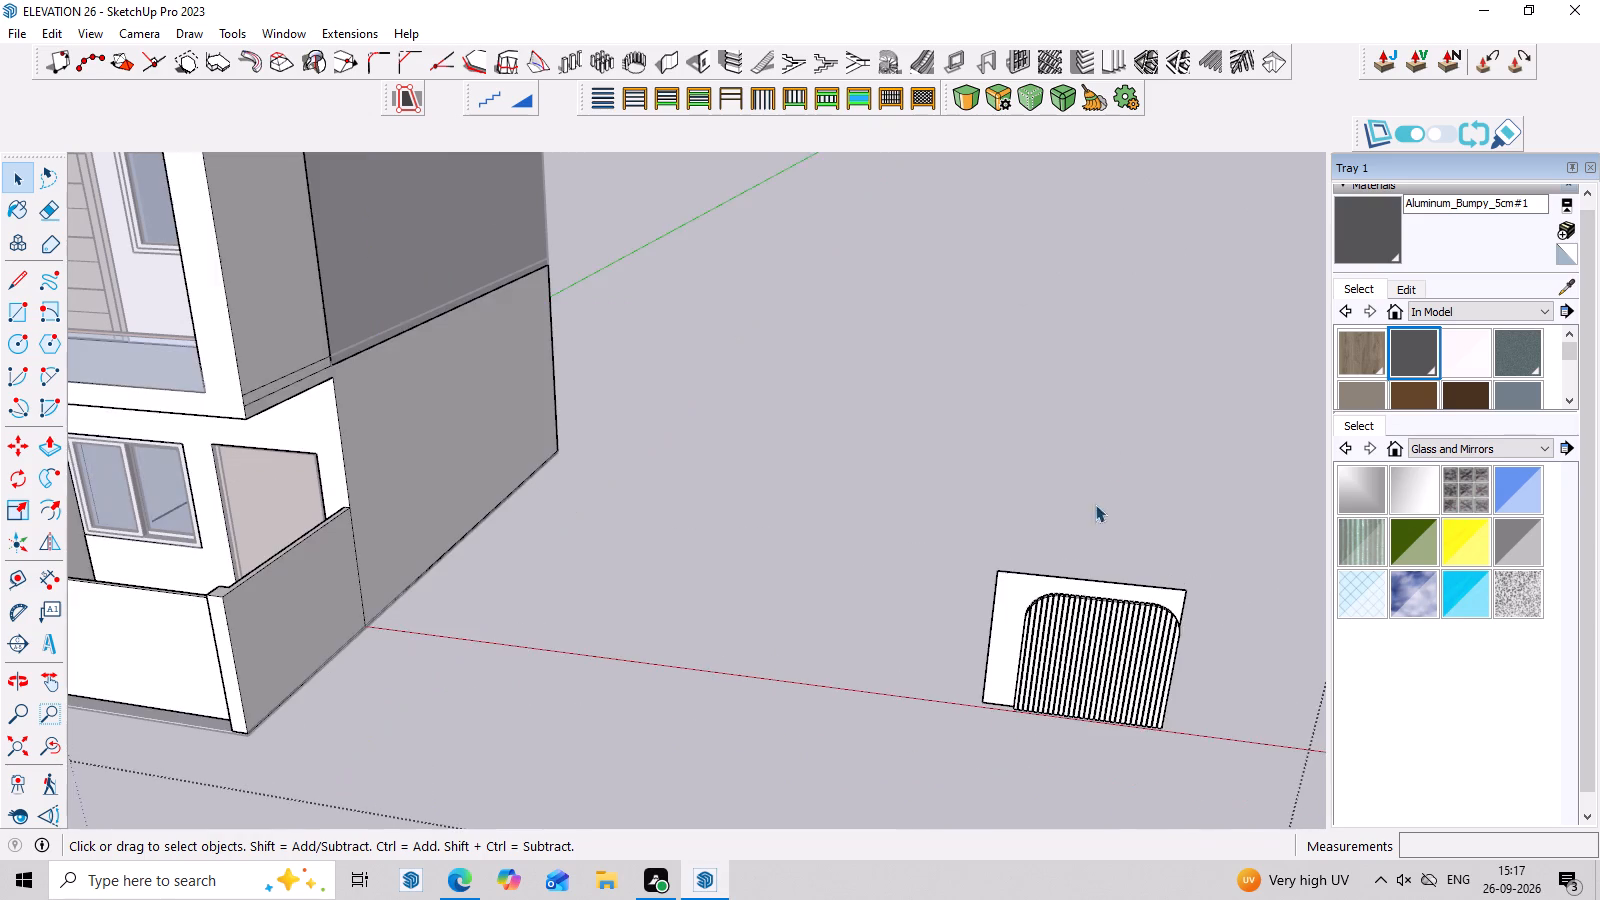
# Delete the flat face surrounding the arch-trimmed vertical strips beside the house.
pyautogui.scroll(3, 1090, 597)
pyautogui.click(999, 578)
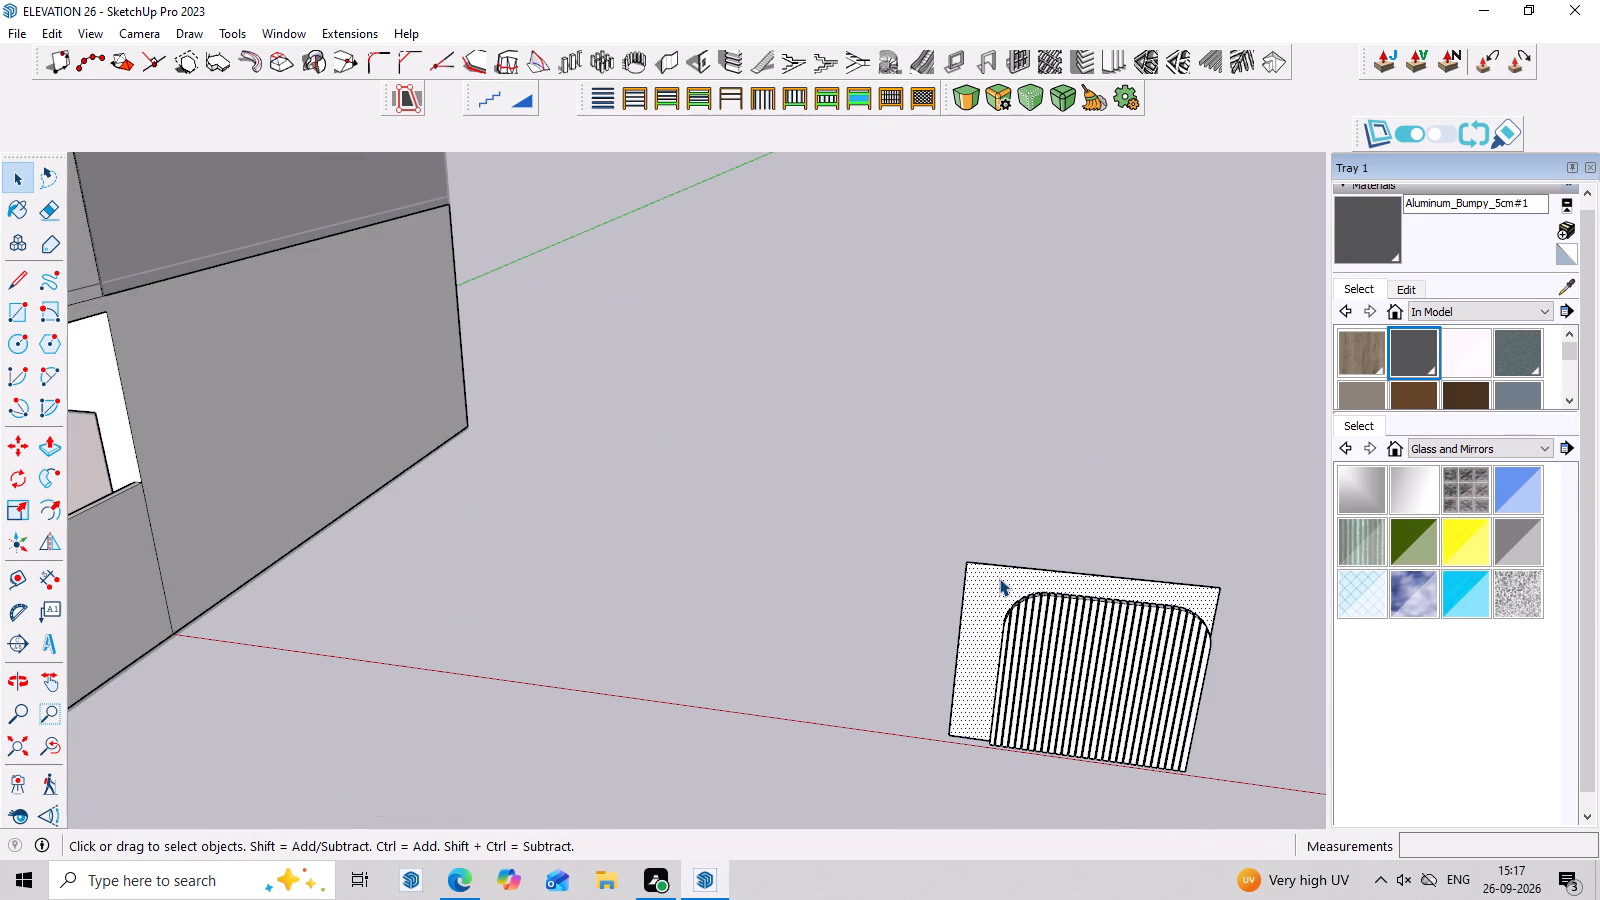
pyautogui.press('Delete')
pyautogui.moveTo(1008, 557); pyautogui.dragTo(962, 619)
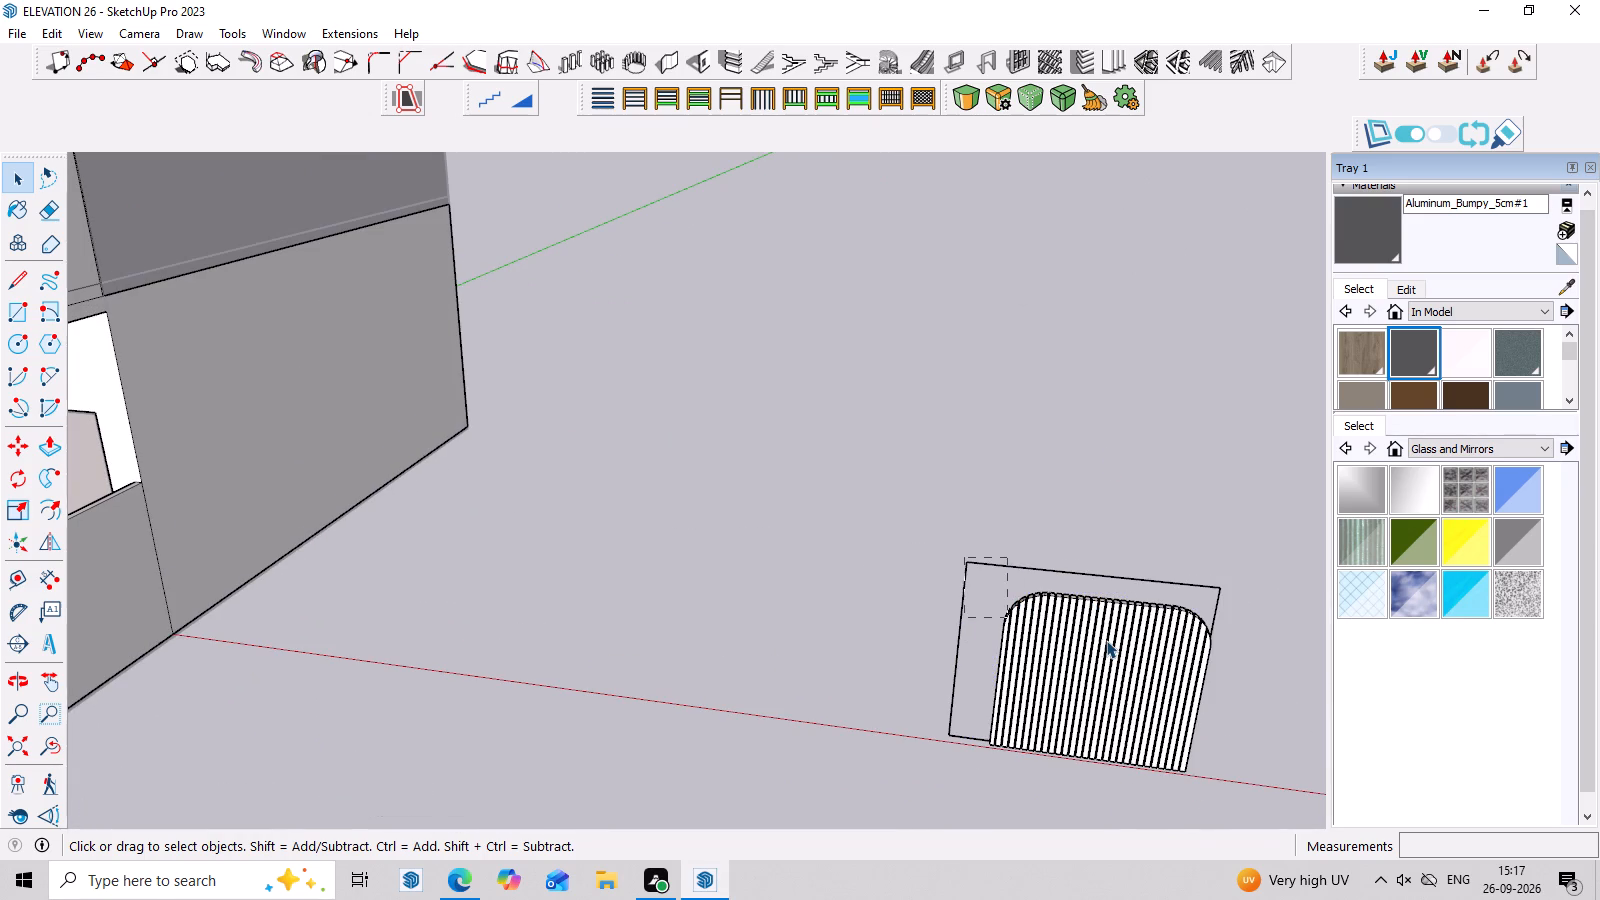
# Move the arch-trimmed vertical strips by their bottom corner into the arched frame's opening on the boundary wall.
pyautogui.click(1106, 640)
pyautogui.press('m')
pyautogui.click(1182, 769)
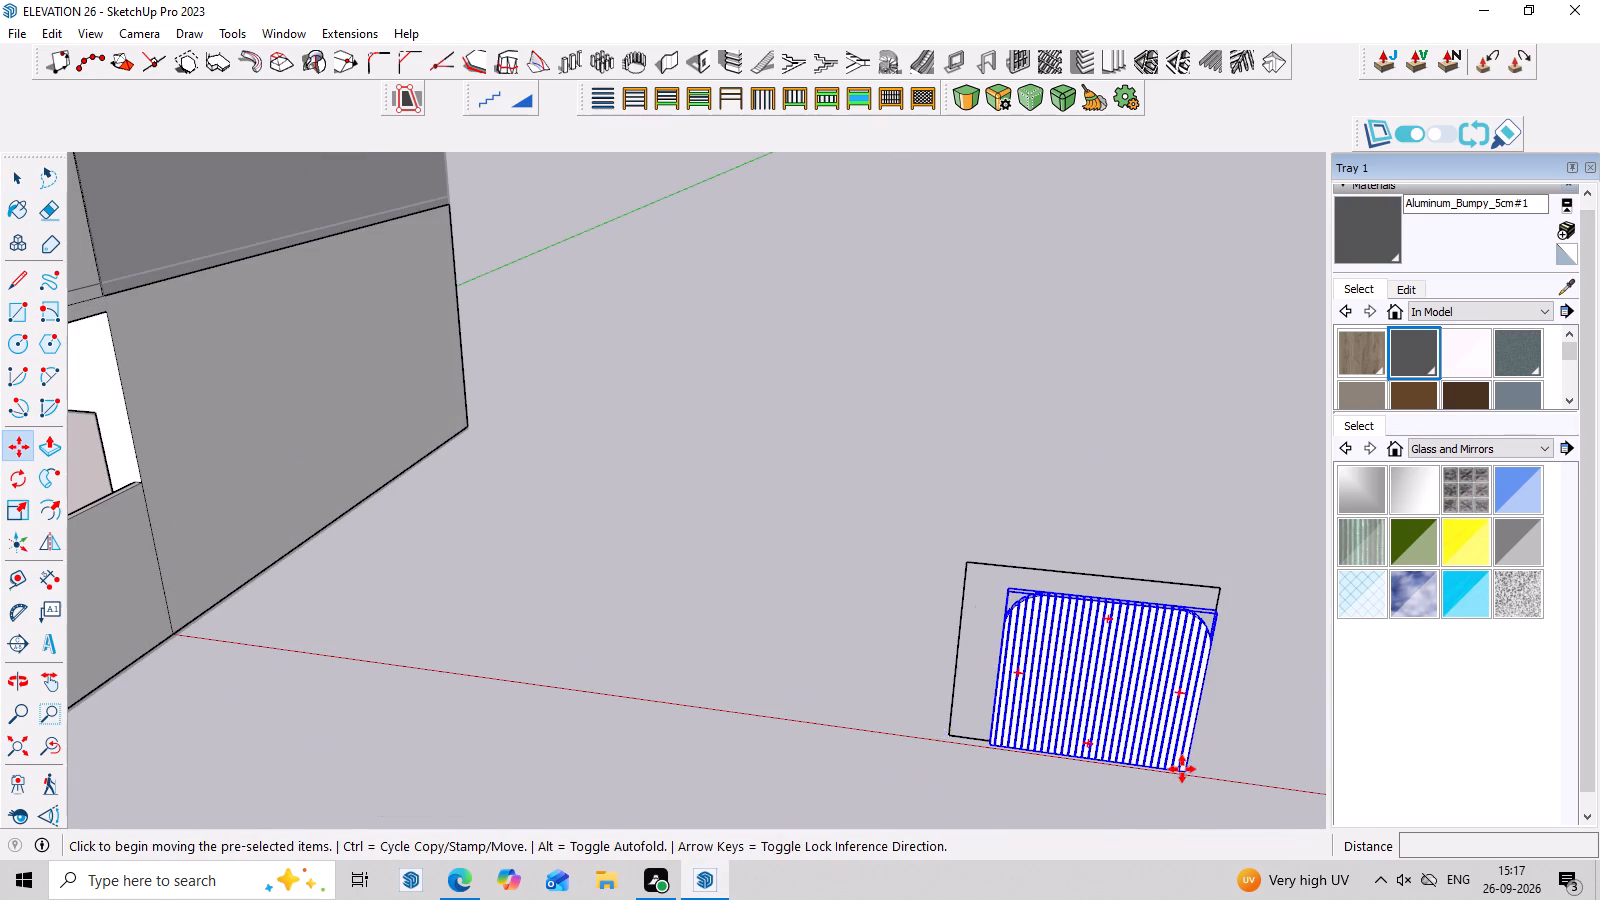
pyautogui.scroll(-15, 675, 891)
pyautogui.scroll(-3, 717, 710)
pyautogui.scroll(2, 364, 738)
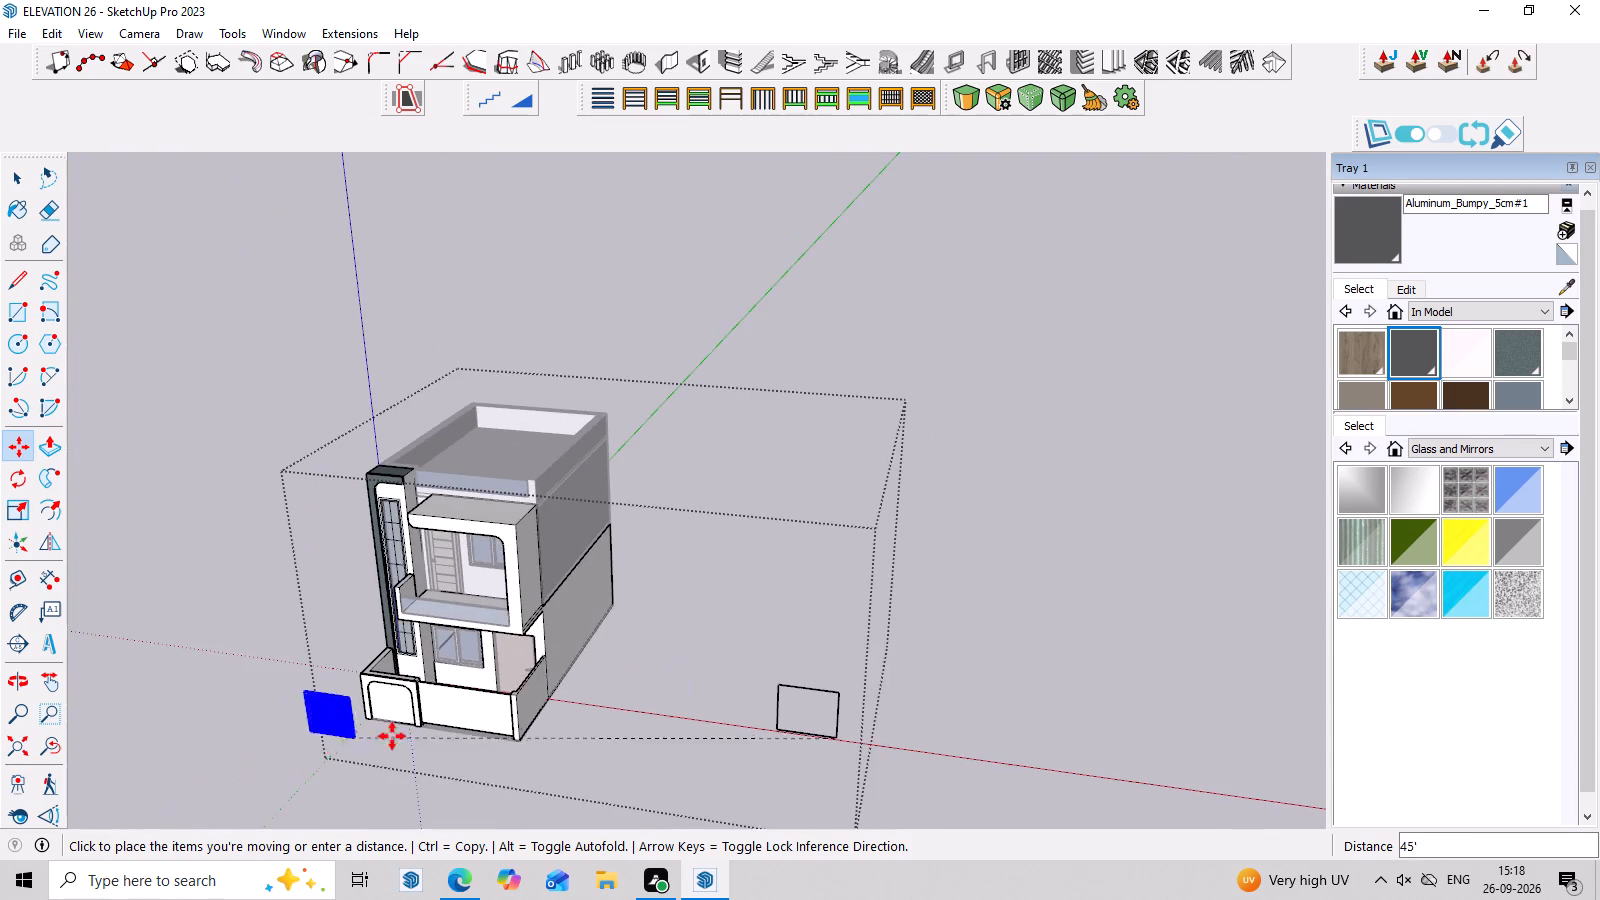
pyautogui.scroll(17, 392, 736)
pyautogui.scroll(4, 413, 714)
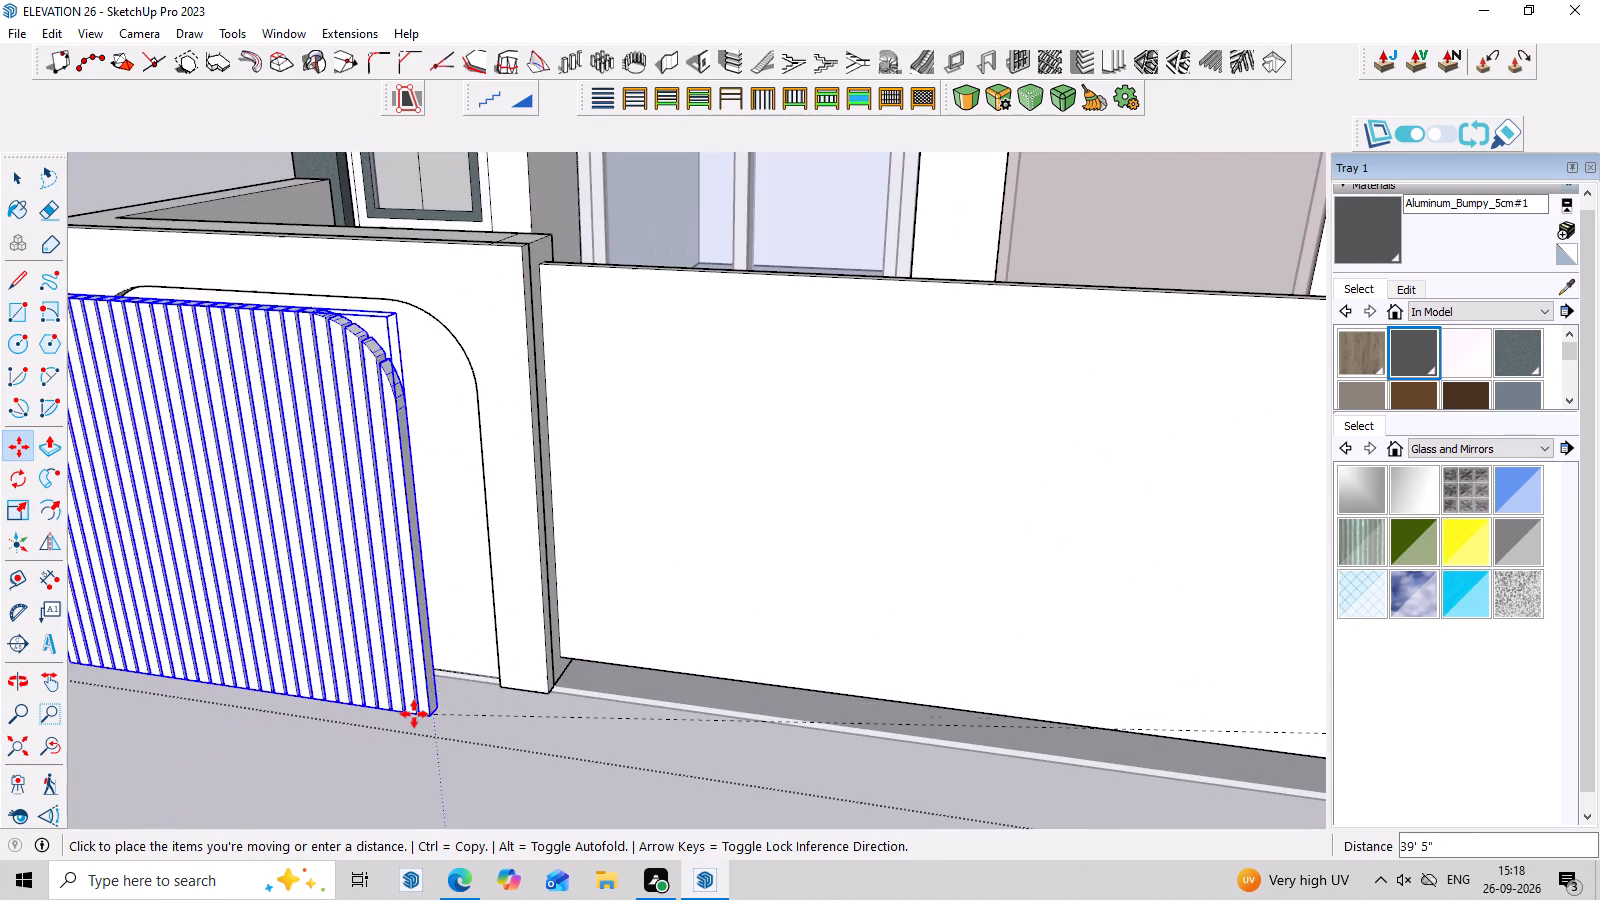
pyautogui.click(482, 684)
pyautogui.scroll(-10, 508, 729)
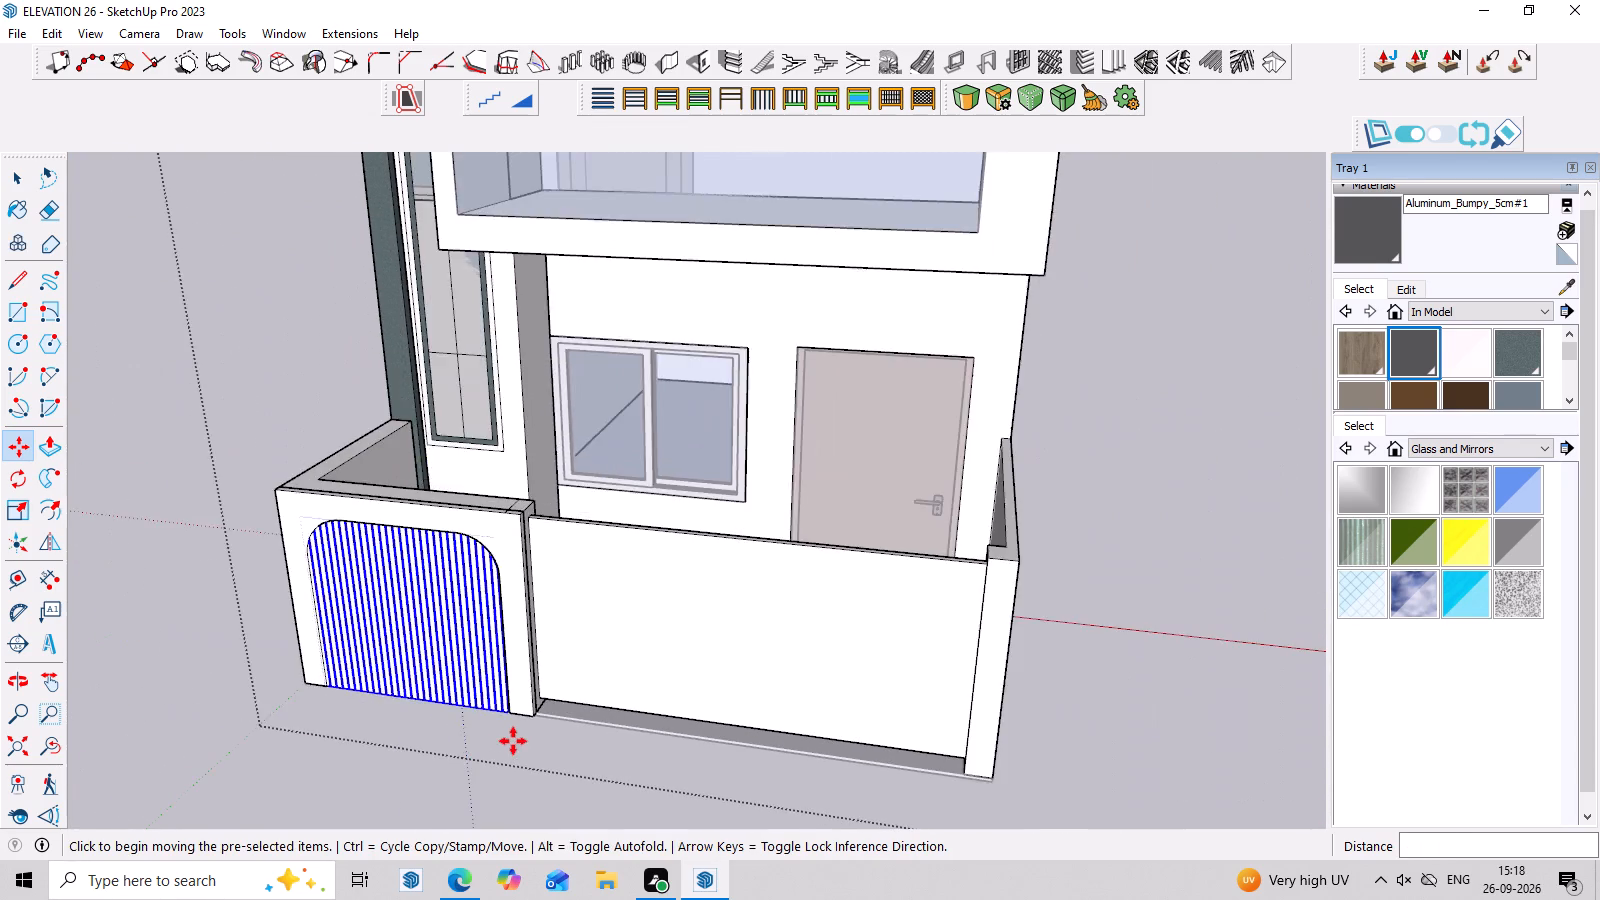
pyautogui.scroll(-2, 513, 741)
pyautogui.press('space')
pyautogui.click(235, 489)
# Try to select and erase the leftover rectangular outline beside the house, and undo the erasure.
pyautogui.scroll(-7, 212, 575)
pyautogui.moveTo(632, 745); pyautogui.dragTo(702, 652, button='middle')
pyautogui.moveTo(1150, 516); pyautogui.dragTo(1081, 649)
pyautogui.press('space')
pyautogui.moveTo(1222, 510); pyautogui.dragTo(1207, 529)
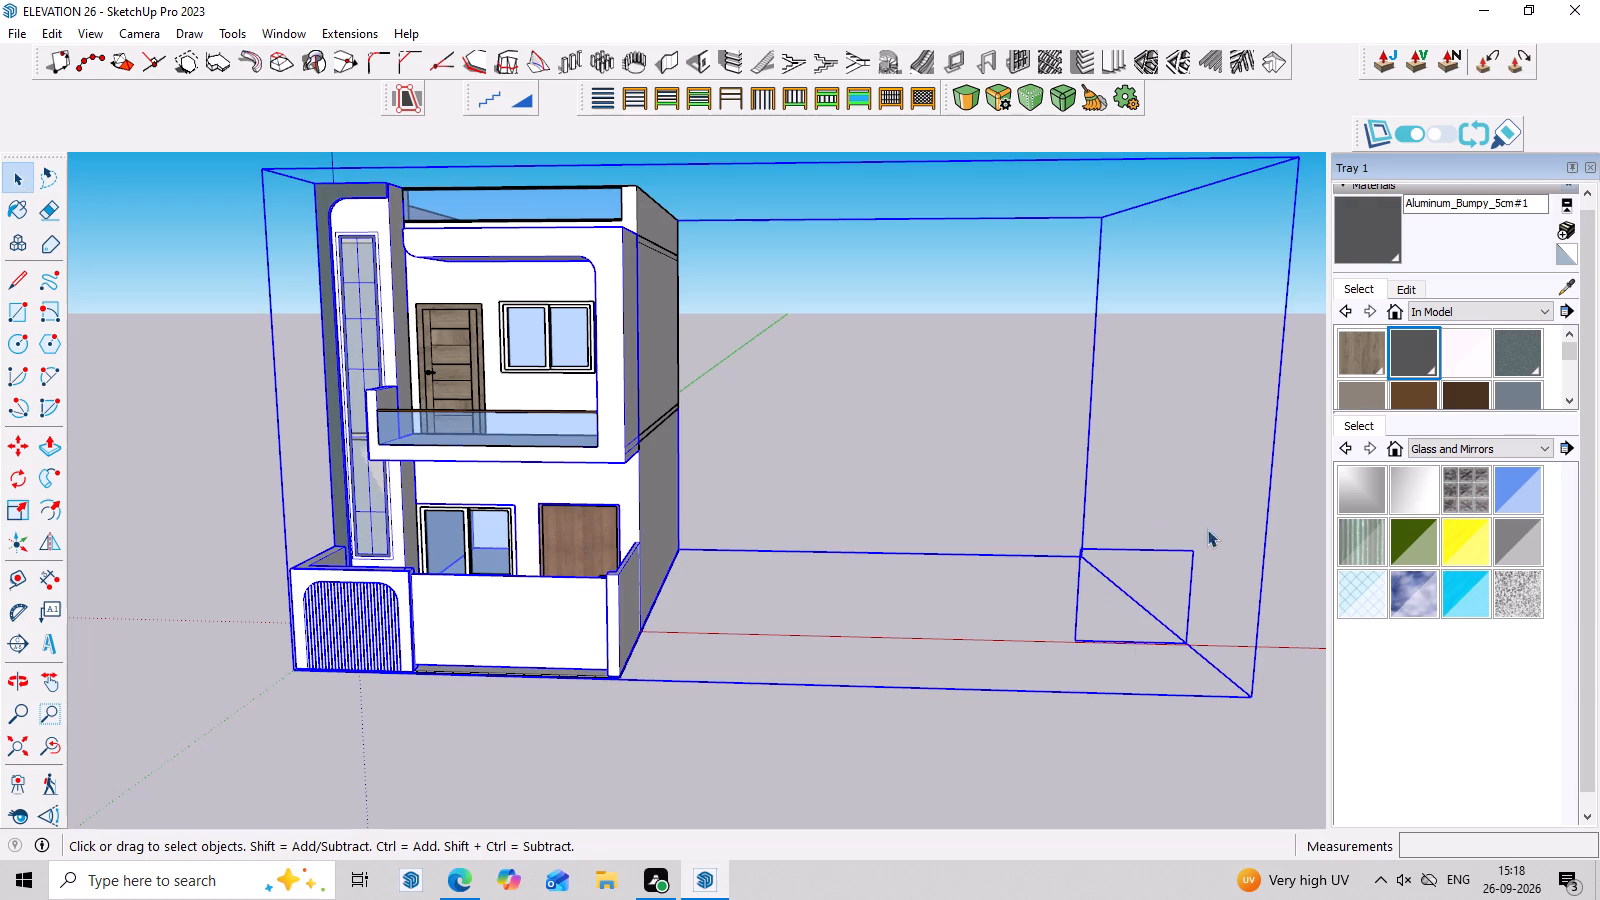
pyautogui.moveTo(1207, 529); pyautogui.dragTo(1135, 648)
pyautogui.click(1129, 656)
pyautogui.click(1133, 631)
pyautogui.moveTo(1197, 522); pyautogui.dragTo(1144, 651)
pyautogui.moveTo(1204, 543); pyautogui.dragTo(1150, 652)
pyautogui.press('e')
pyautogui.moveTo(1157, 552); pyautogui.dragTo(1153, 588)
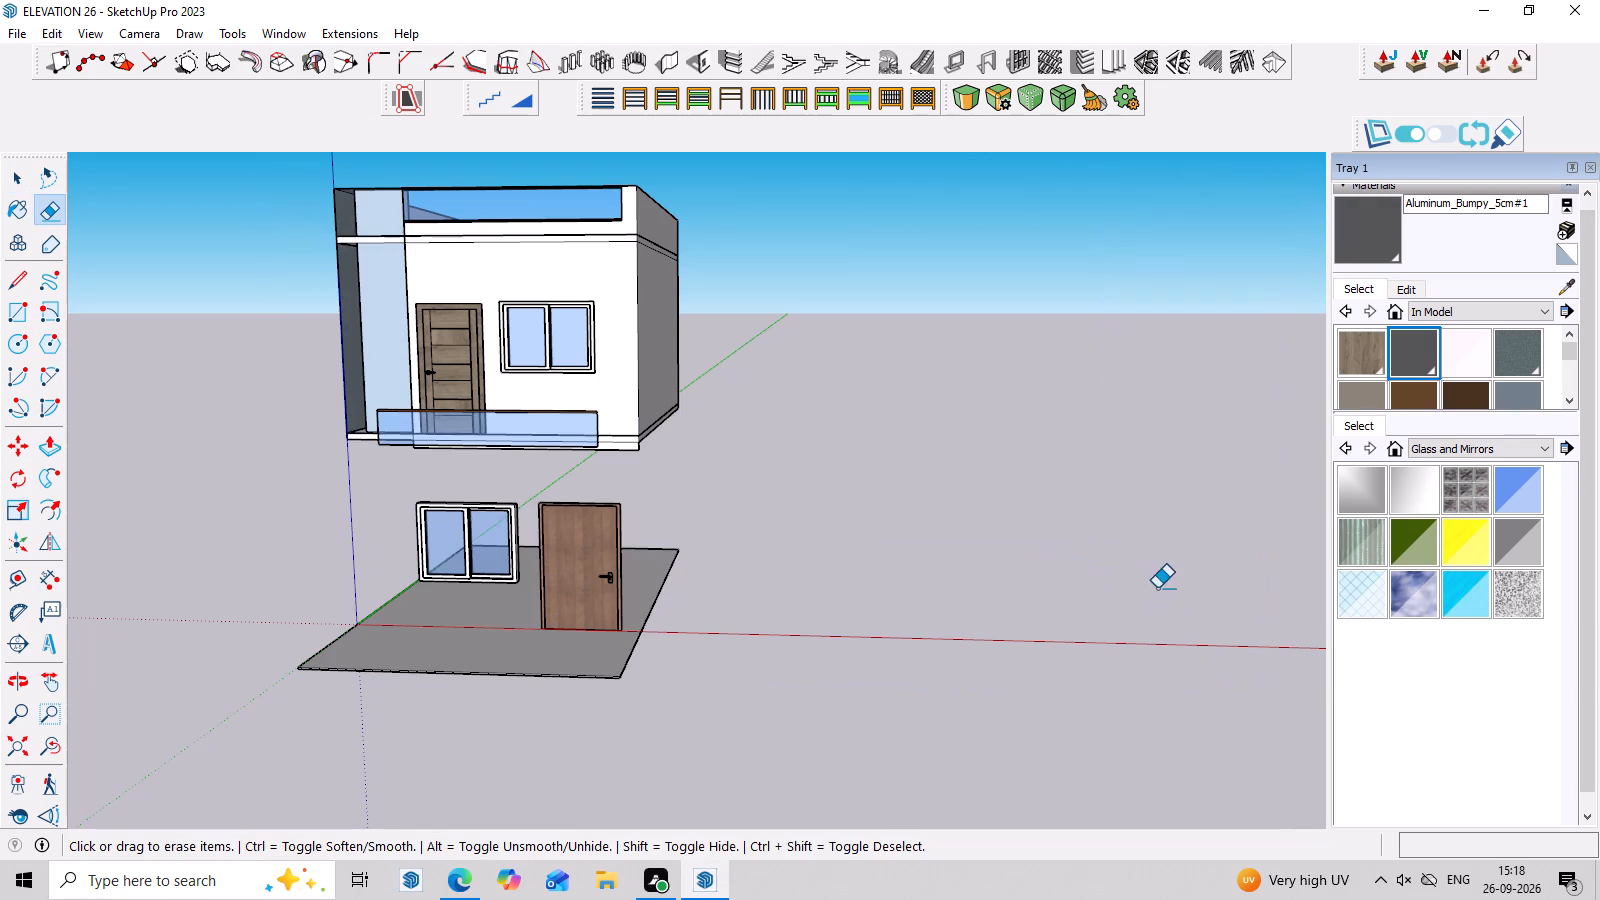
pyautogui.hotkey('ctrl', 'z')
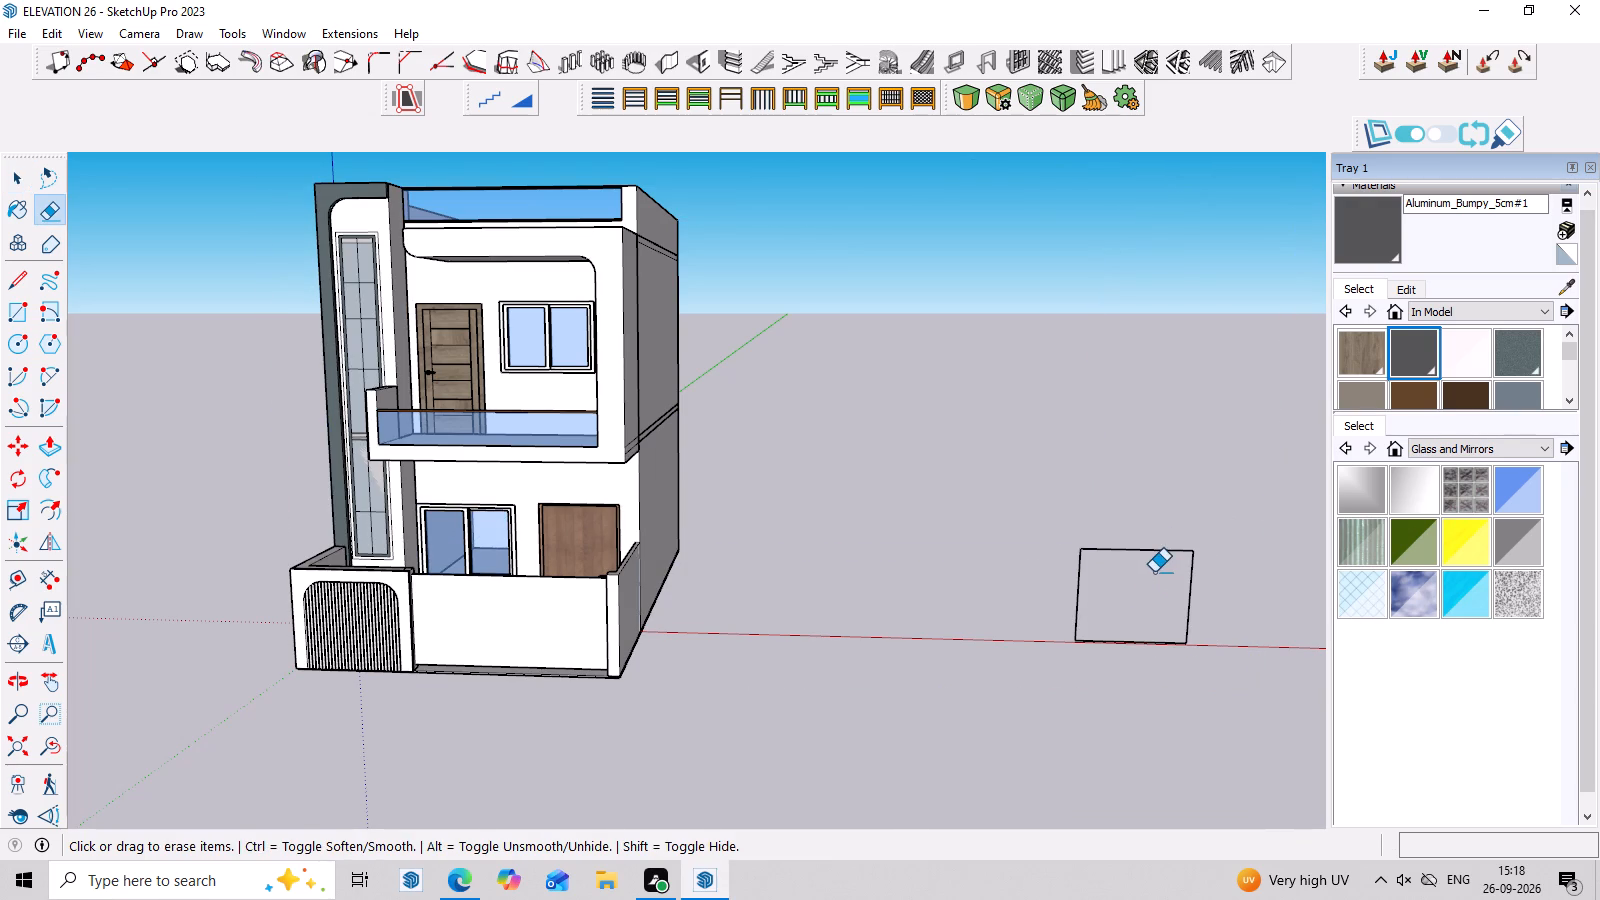
# Open the house group and erase all edges of the leftover rectangular outline beside the house.
pyautogui.press('space')
pyautogui.doubleClick(1157, 549)
pyautogui.scroll(2, 1157, 549)
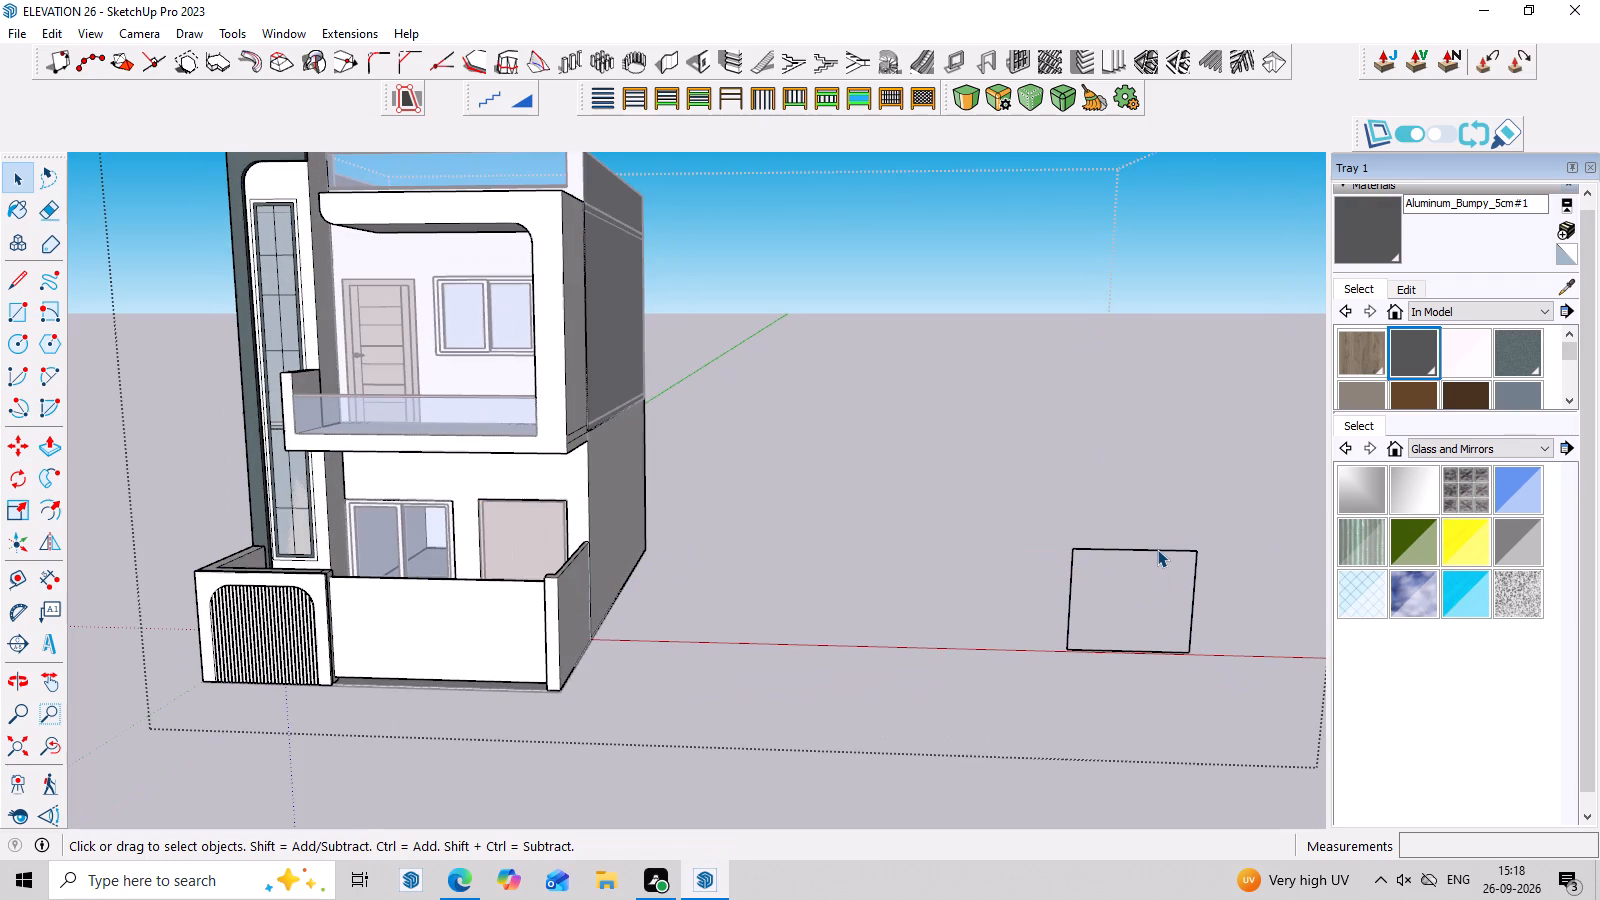
pyautogui.press('e')
pyautogui.moveTo(1157, 506); pyautogui.dragTo(1135, 689)
pyautogui.moveTo(1198, 527); pyautogui.dragTo(1200, 684)
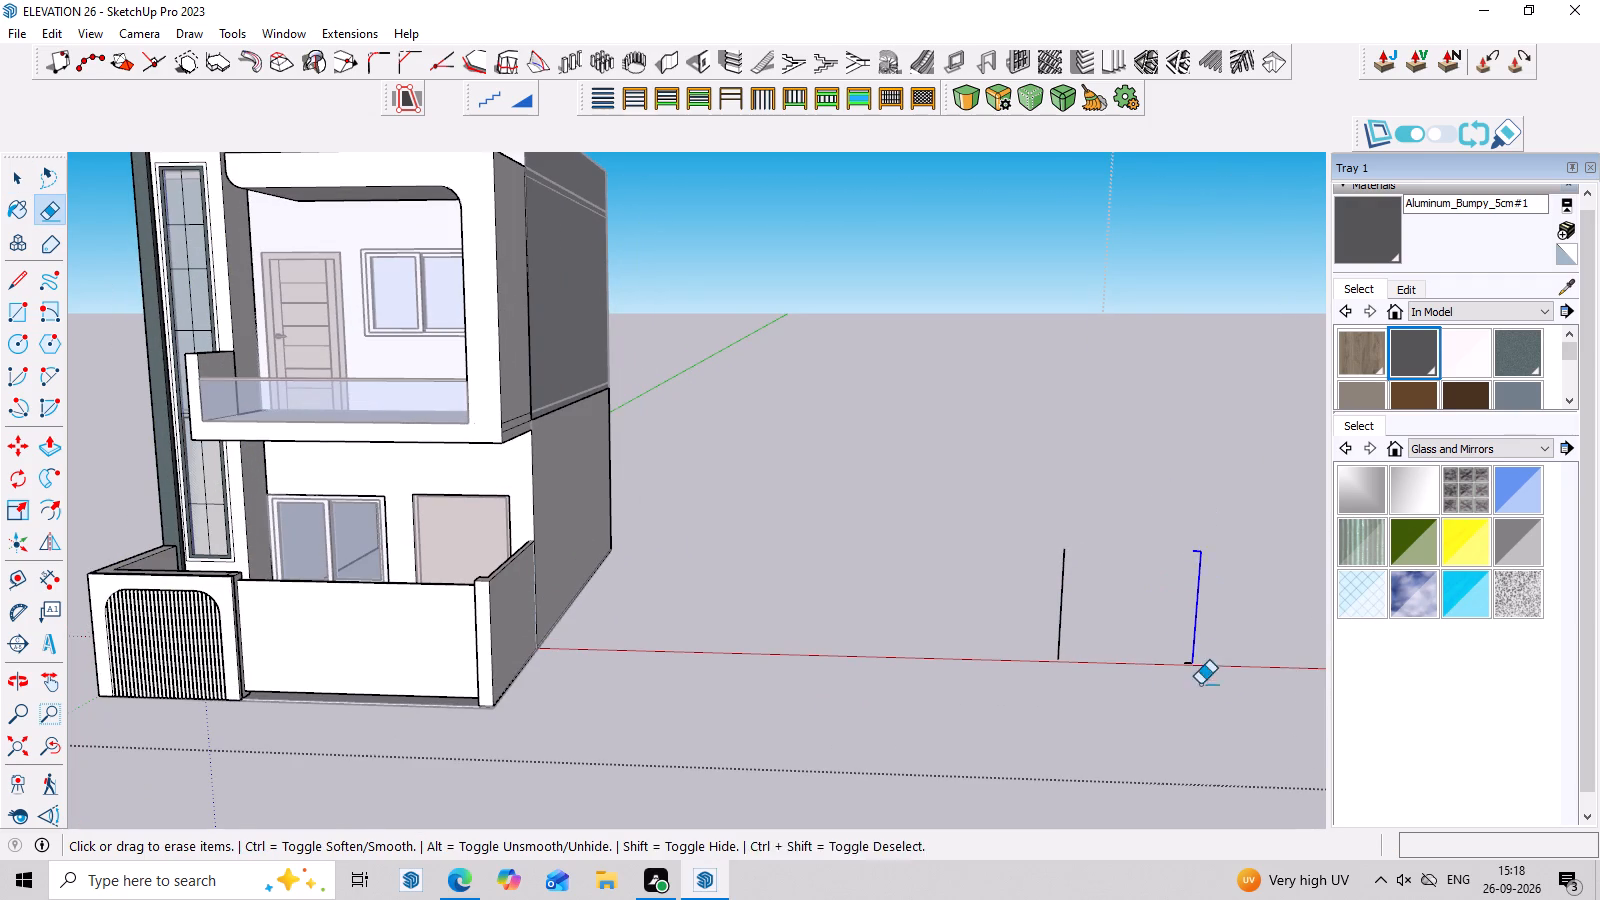
pyautogui.moveTo(1182, 527); pyautogui.dragTo(1136, 727)
pyautogui.moveTo(1240, 647); pyautogui.dragTo(1209, 680)
pyautogui.moveTo(1199, 614); pyautogui.dragTo(1167, 677)
pyautogui.moveTo(1186, 643); pyautogui.dragTo(1185, 686)
pyautogui.moveTo(1193, 655); pyautogui.dragTo(1189, 682)
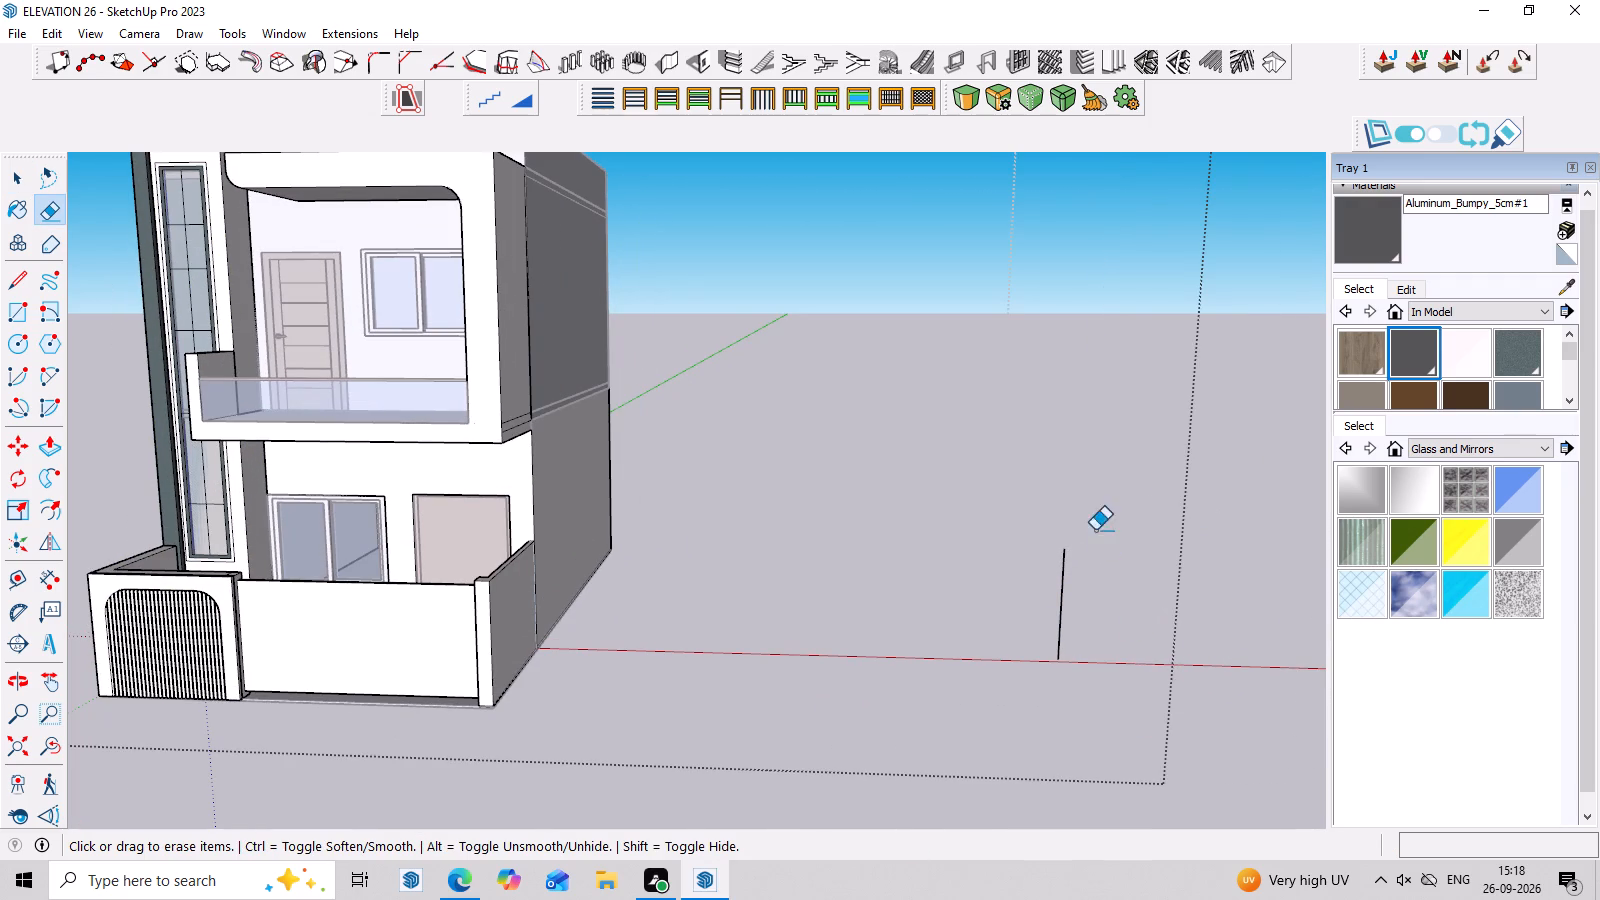
pyautogui.moveTo(1082, 552); pyautogui.dragTo(1026, 702)
pyautogui.moveTo(1064, 580); pyautogui.dragTo(1034, 699)
pyautogui.scroll(-6, 992, 609)
pyautogui.press('space')
pyautogui.click(862, 474)
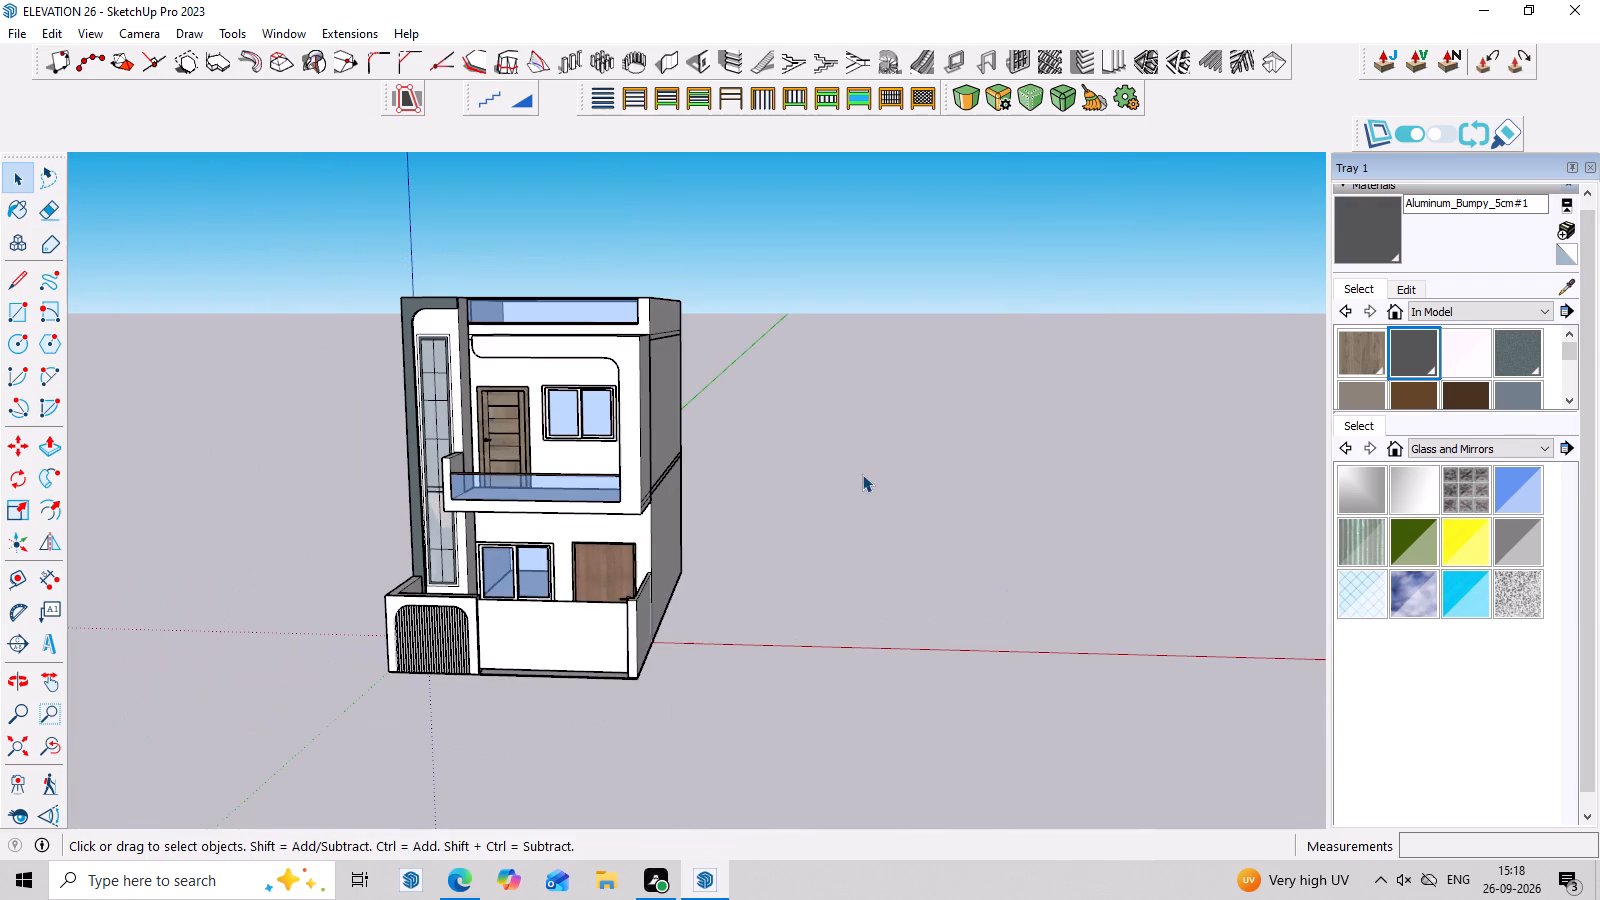
# Examine the front boundary wall, its arched strip panel and the facade from several angles.
pyautogui.moveTo(843, 736); pyautogui.dragTo(903, 721, button='middle')
pyautogui.scroll(8, 553, 729)
pyautogui.moveTo(745, 724); pyautogui.dragTo(867, 588, button='middle')
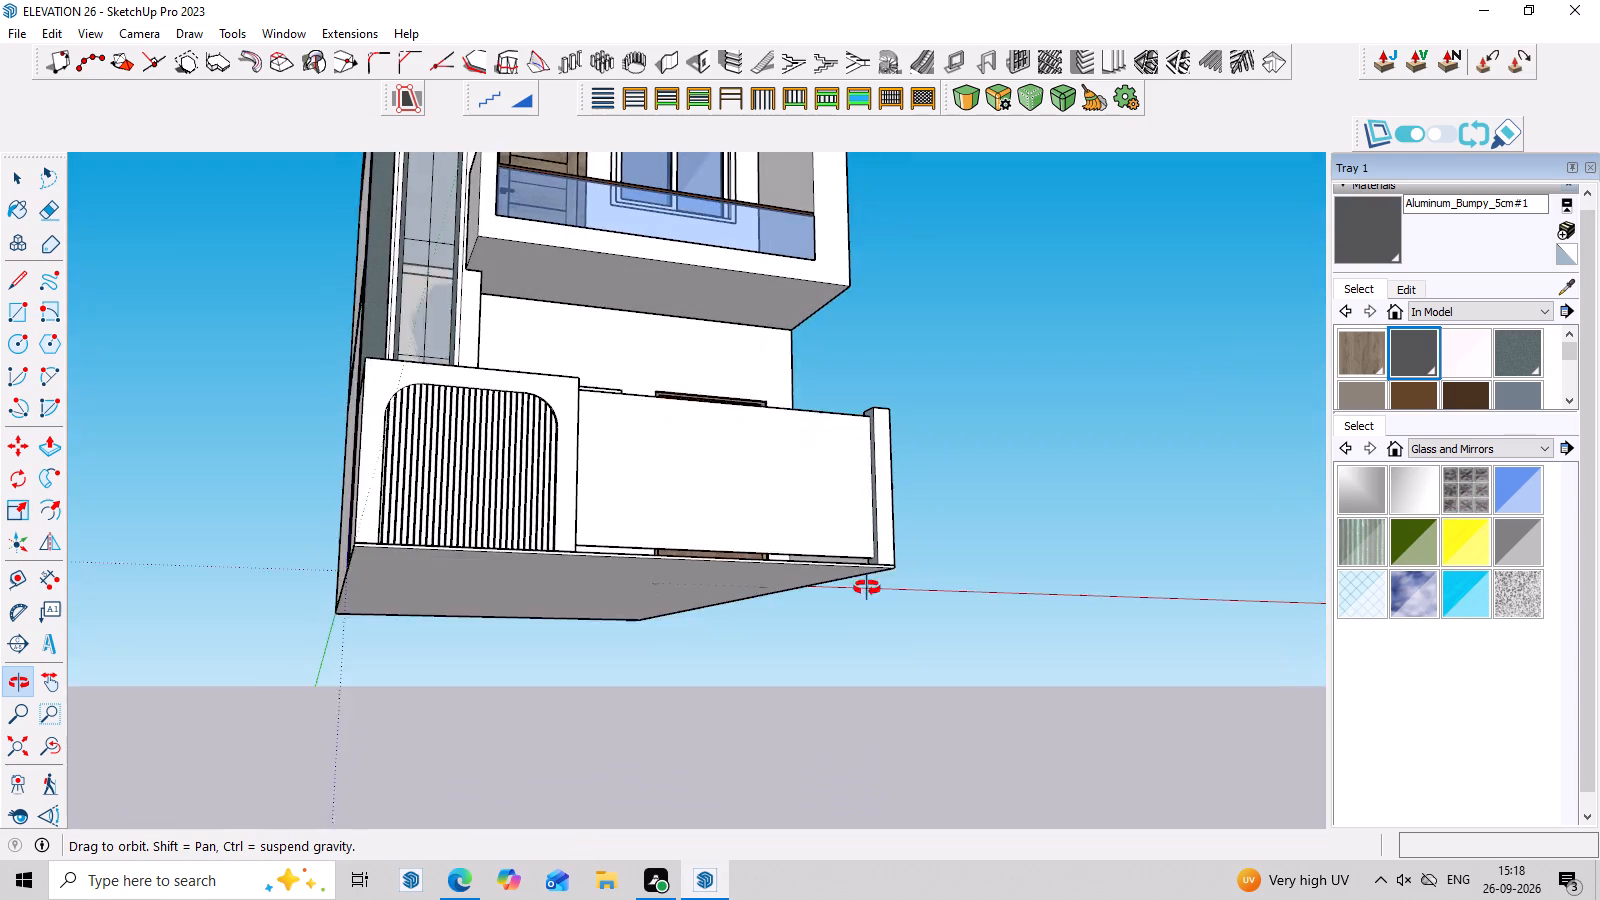
pyautogui.moveTo(867, 588); pyautogui.dragTo(863, 591, button='middle')
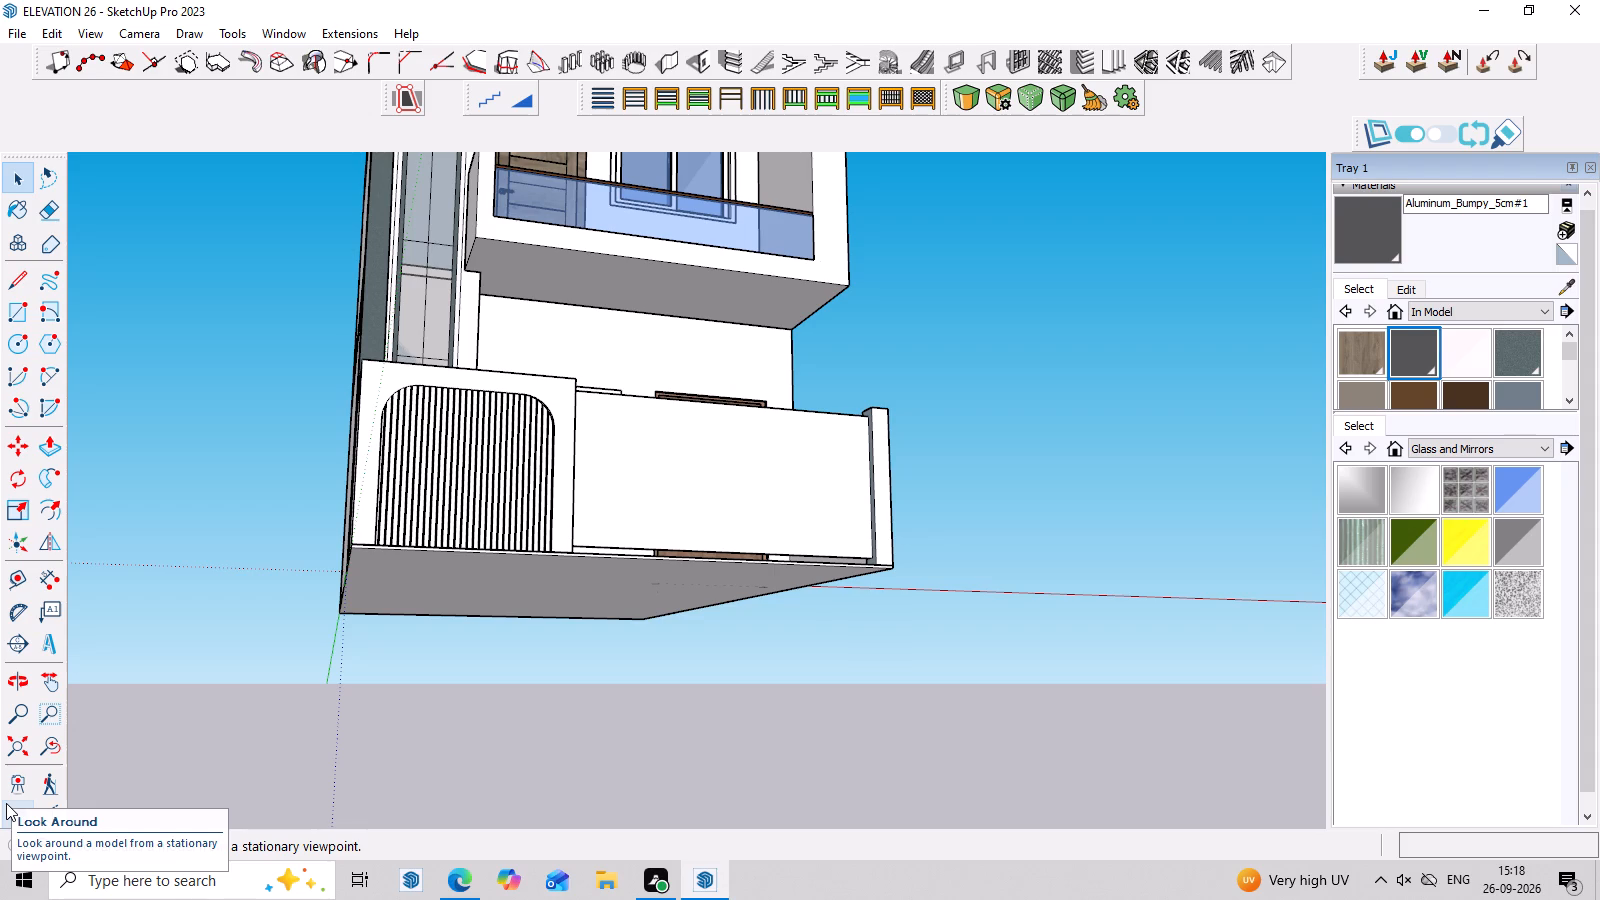
pyautogui.scroll(-4, 0, 879)
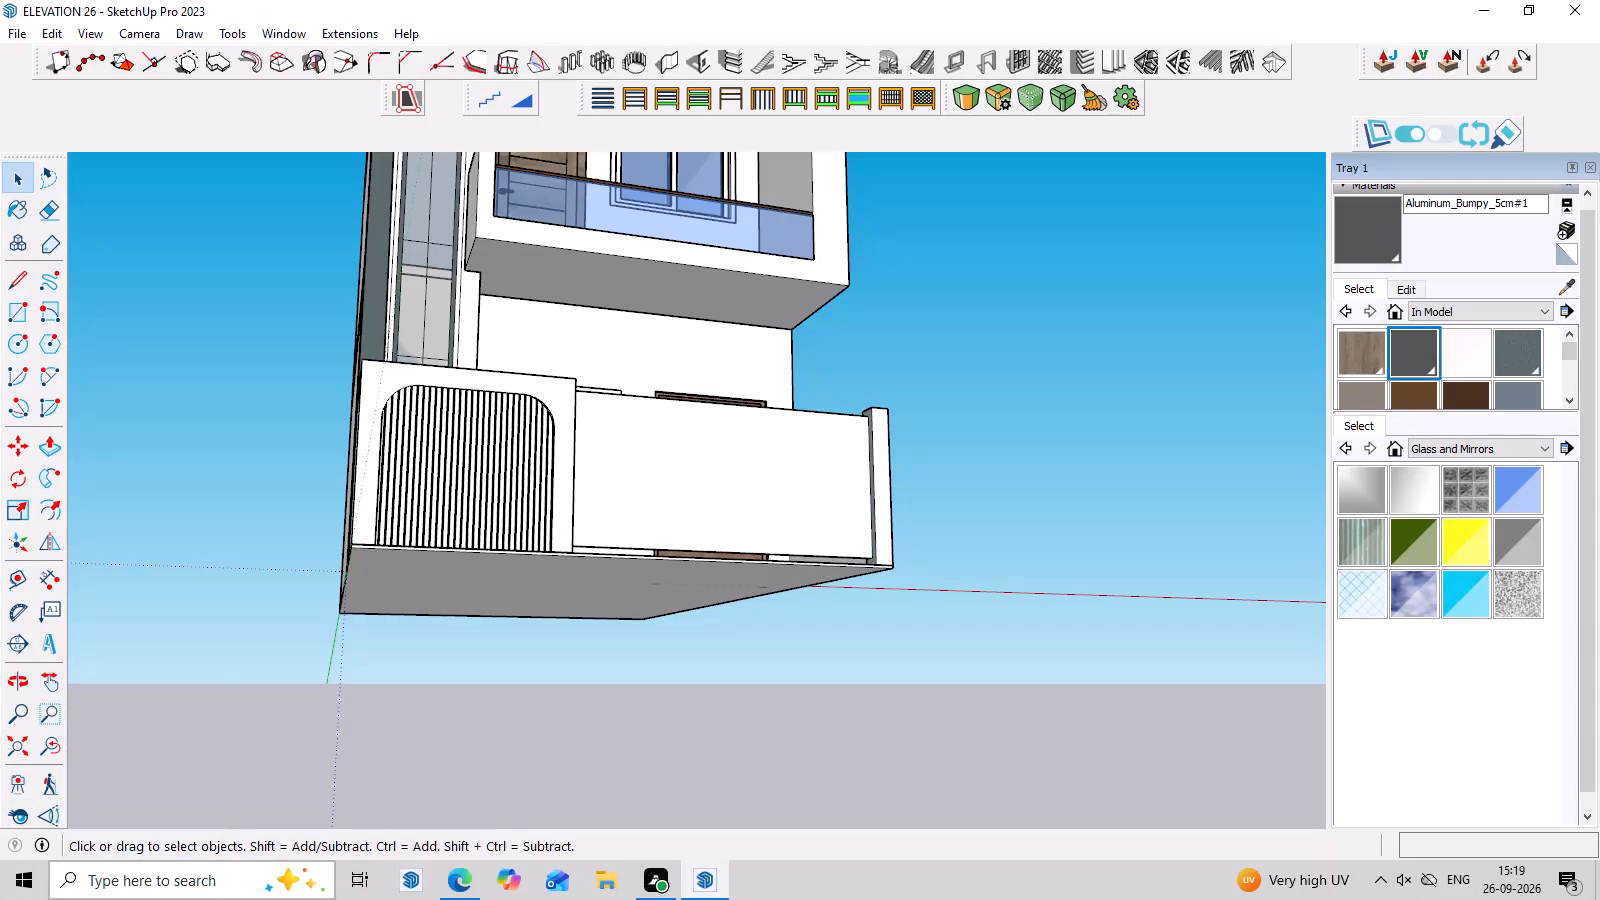
pyautogui.scroll(-2, 138, 899)
pyautogui.scroll(-12, 0, 674)
pyautogui.scroll(3, 1024, 292)
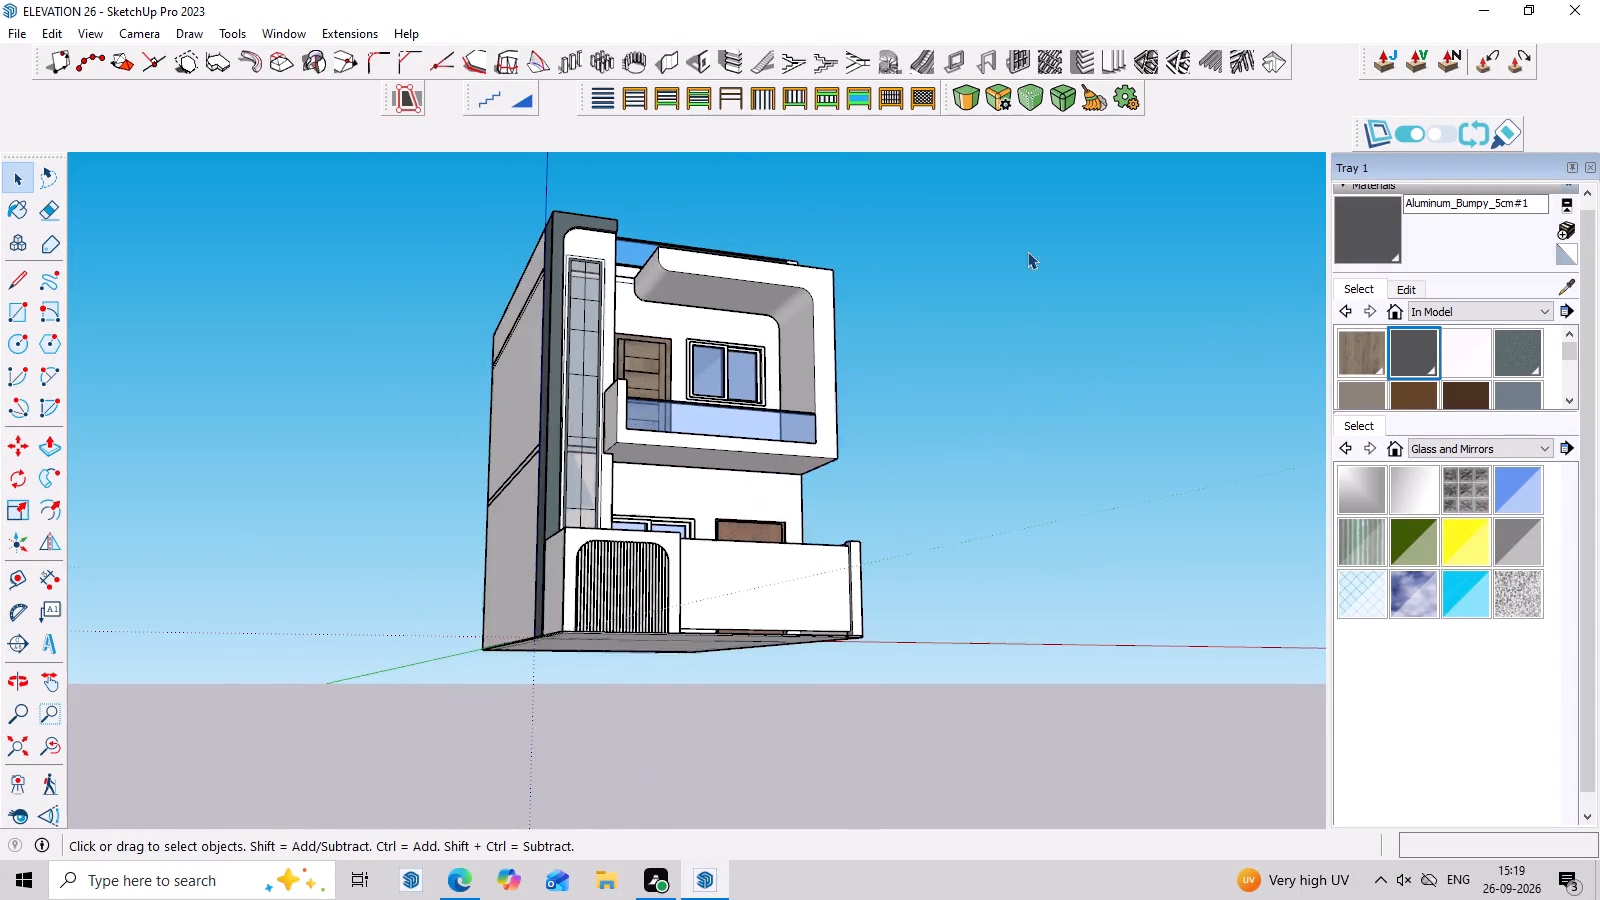
pyautogui.scroll(2, 1027, 254)
pyautogui.moveTo(1020, 440); pyautogui.dragTo(996, 520, button='middle')
pyautogui.scroll(5, 788, 680)
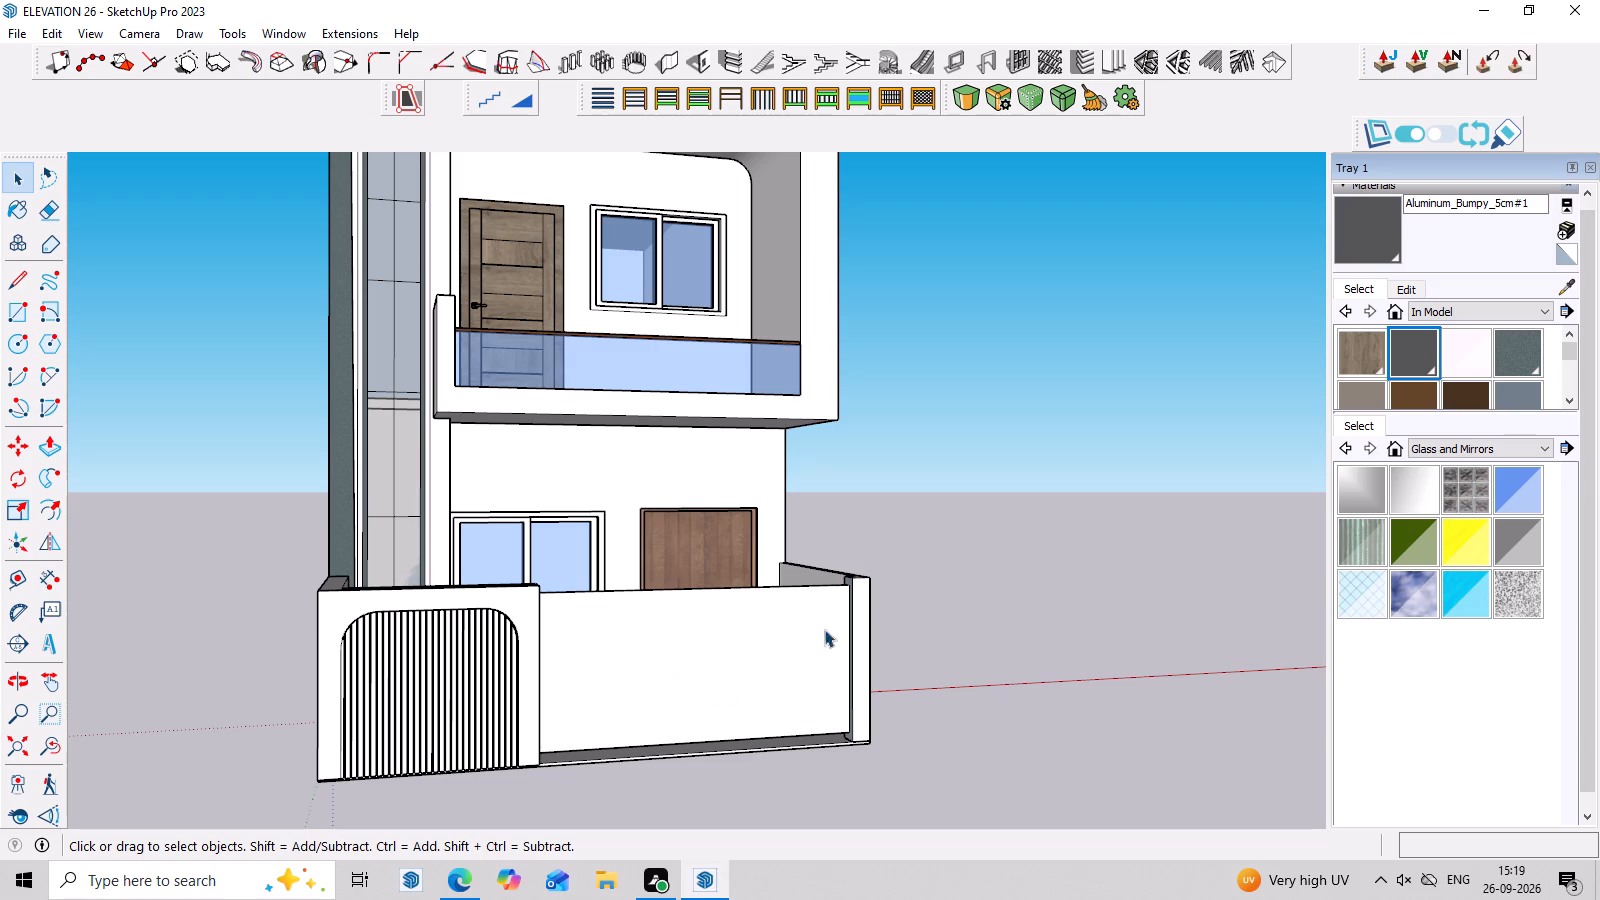
# Examine the house facade and the front boundary wall with its arched strip panel from above, below and the front.
pyautogui.moveTo(1032, 392); pyautogui.dragTo(1032, 571, button='middle')
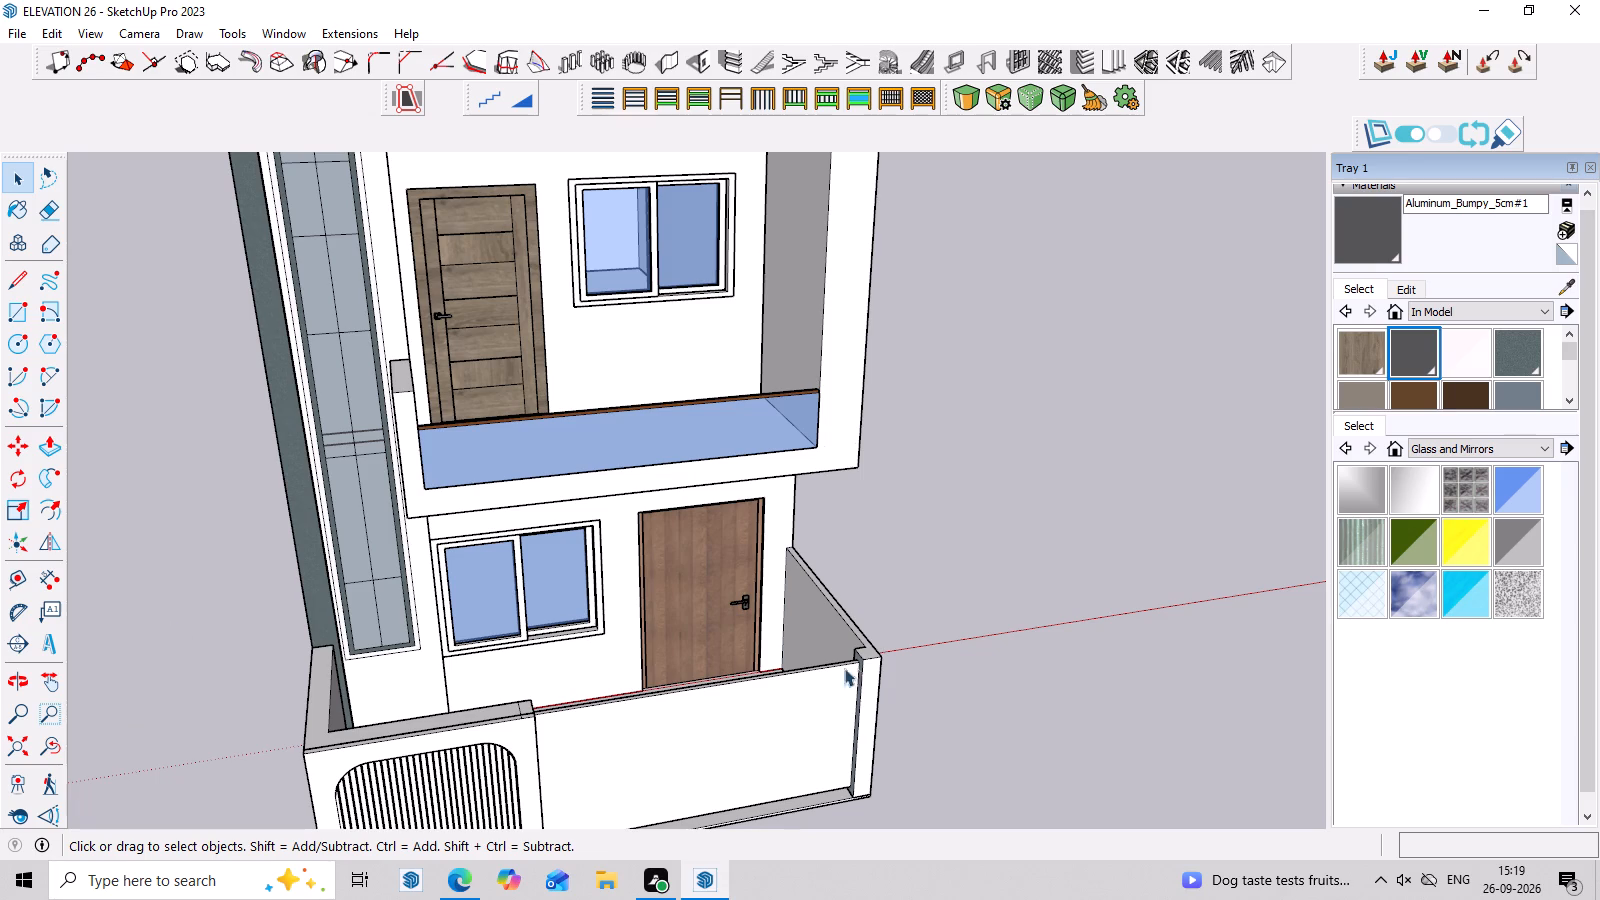
pyautogui.moveTo(857, 668); pyautogui.dragTo(821, 690, button='middle')
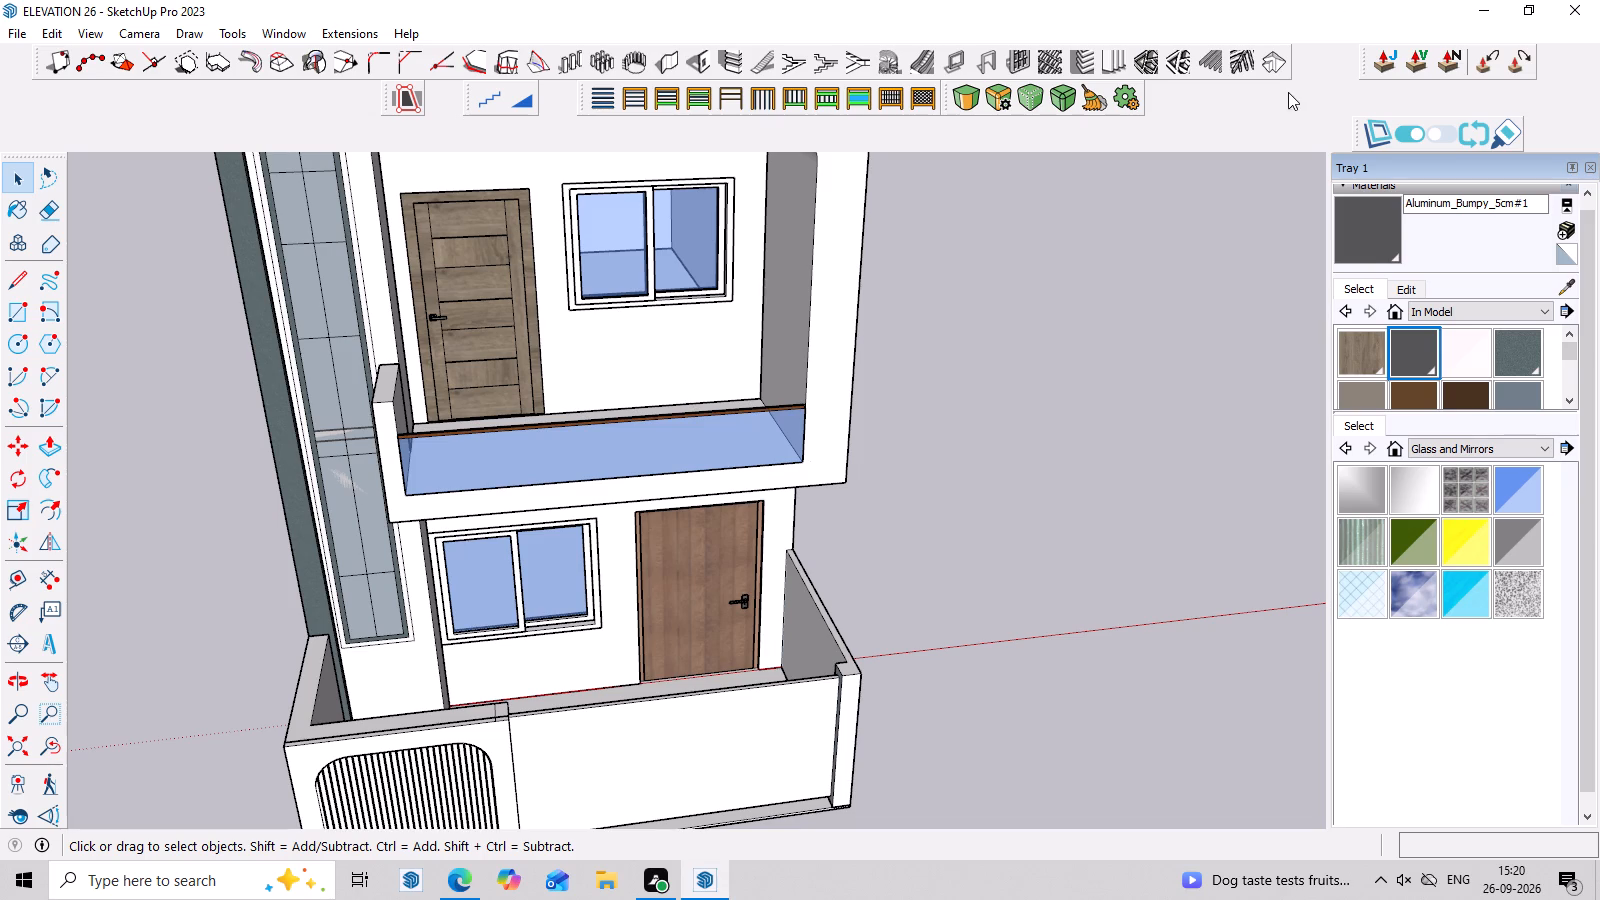
pyautogui.scroll(-2, 1421, 109)
pyautogui.scroll(-3, 1318, 0)
pyautogui.scroll(-4, 1402, 14)
pyautogui.scroll(-2, 928, 299)
pyautogui.moveTo(1101, 564); pyautogui.dragTo(1076, 502, button='middle')
pyautogui.scroll(4, 928, 519)
pyautogui.moveTo(943, 532); pyautogui.dragTo(943, 438, button='middle')
pyautogui.scroll(-4, 767, 464)
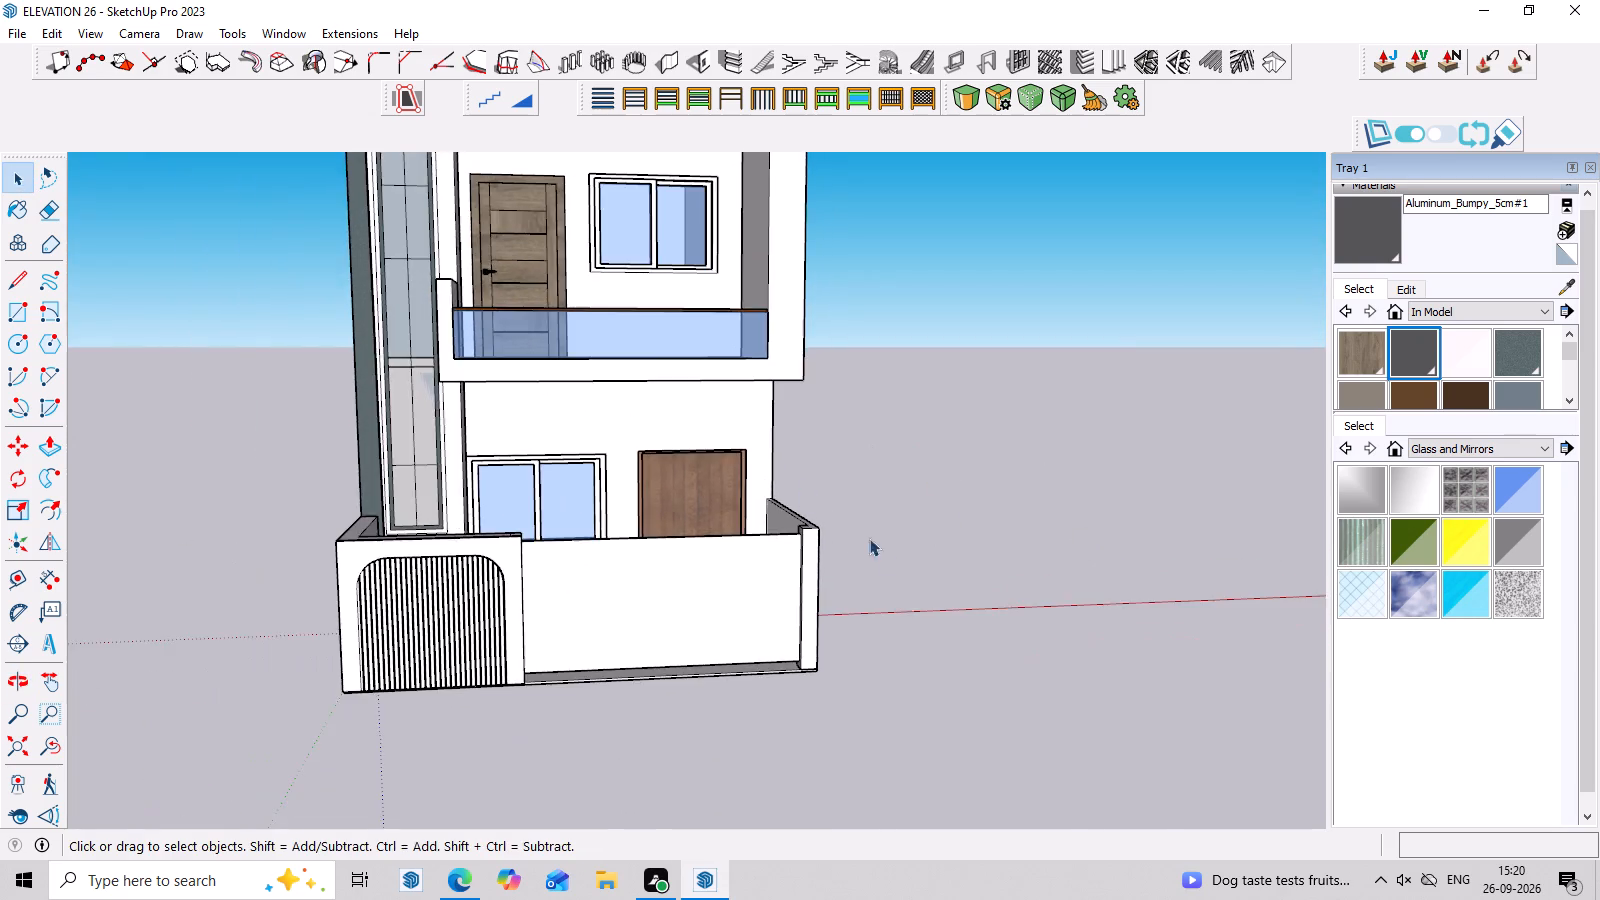
pyautogui.moveTo(884, 557); pyautogui.dragTo(880, 504, button='middle')
pyautogui.scroll(7, 460, 545)
pyautogui.scroll(-6, 476, 607)
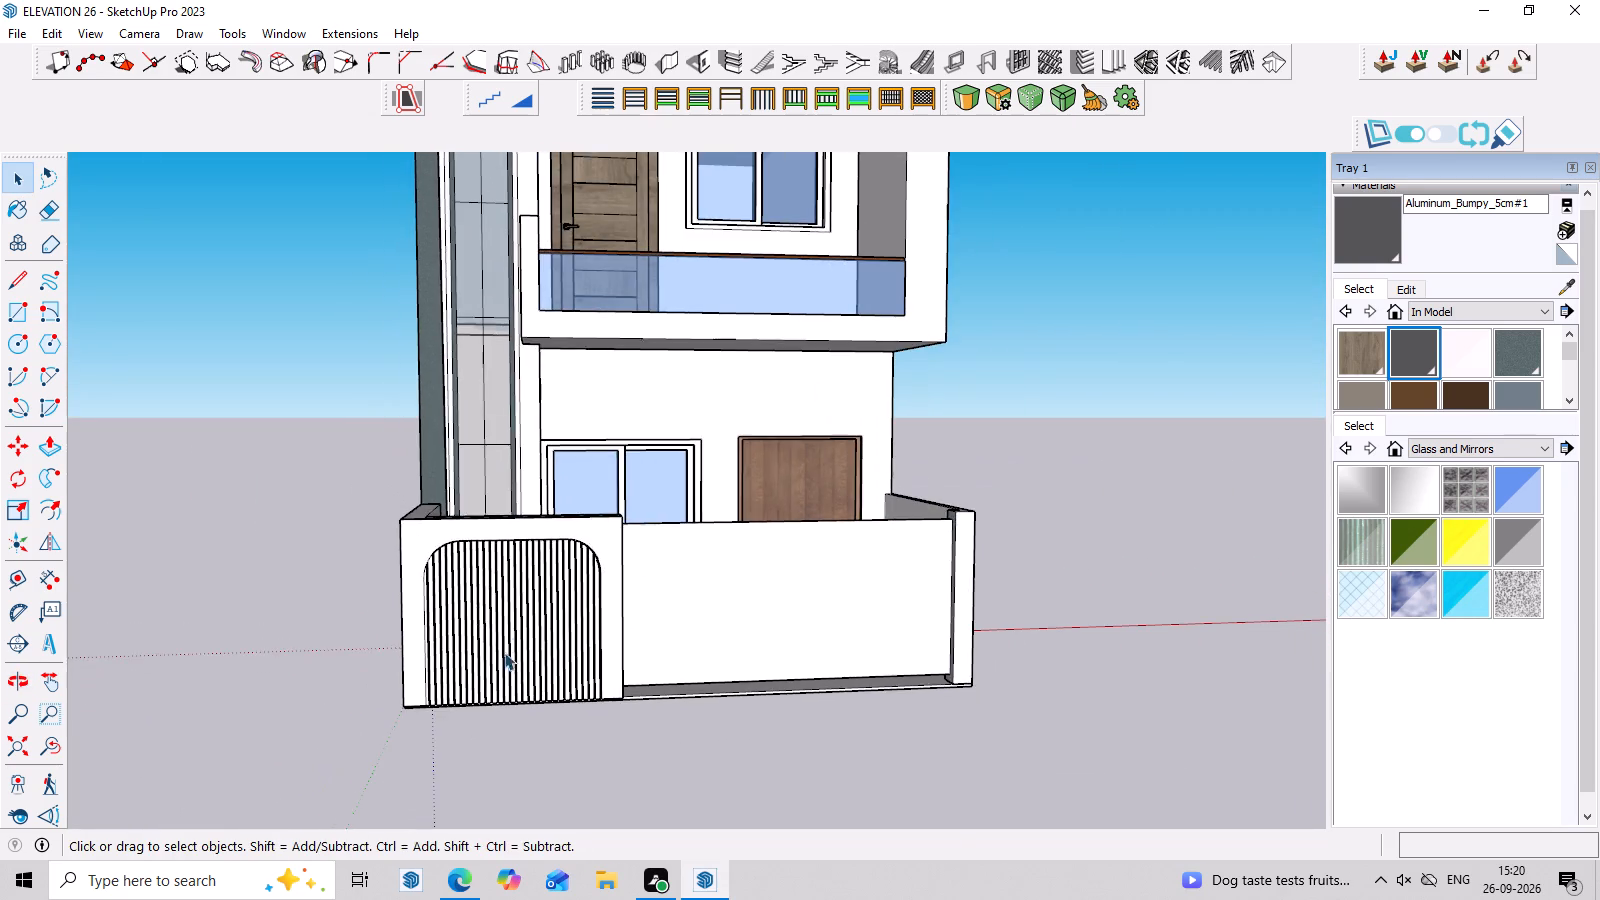
pyautogui.moveTo(504, 652); pyautogui.dragTo(499, 554, button='middle')
pyautogui.scroll(7, 497, 554)
pyautogui.moveTo(760, 473); pyautogui.dragTo(776, 361, button='middle')
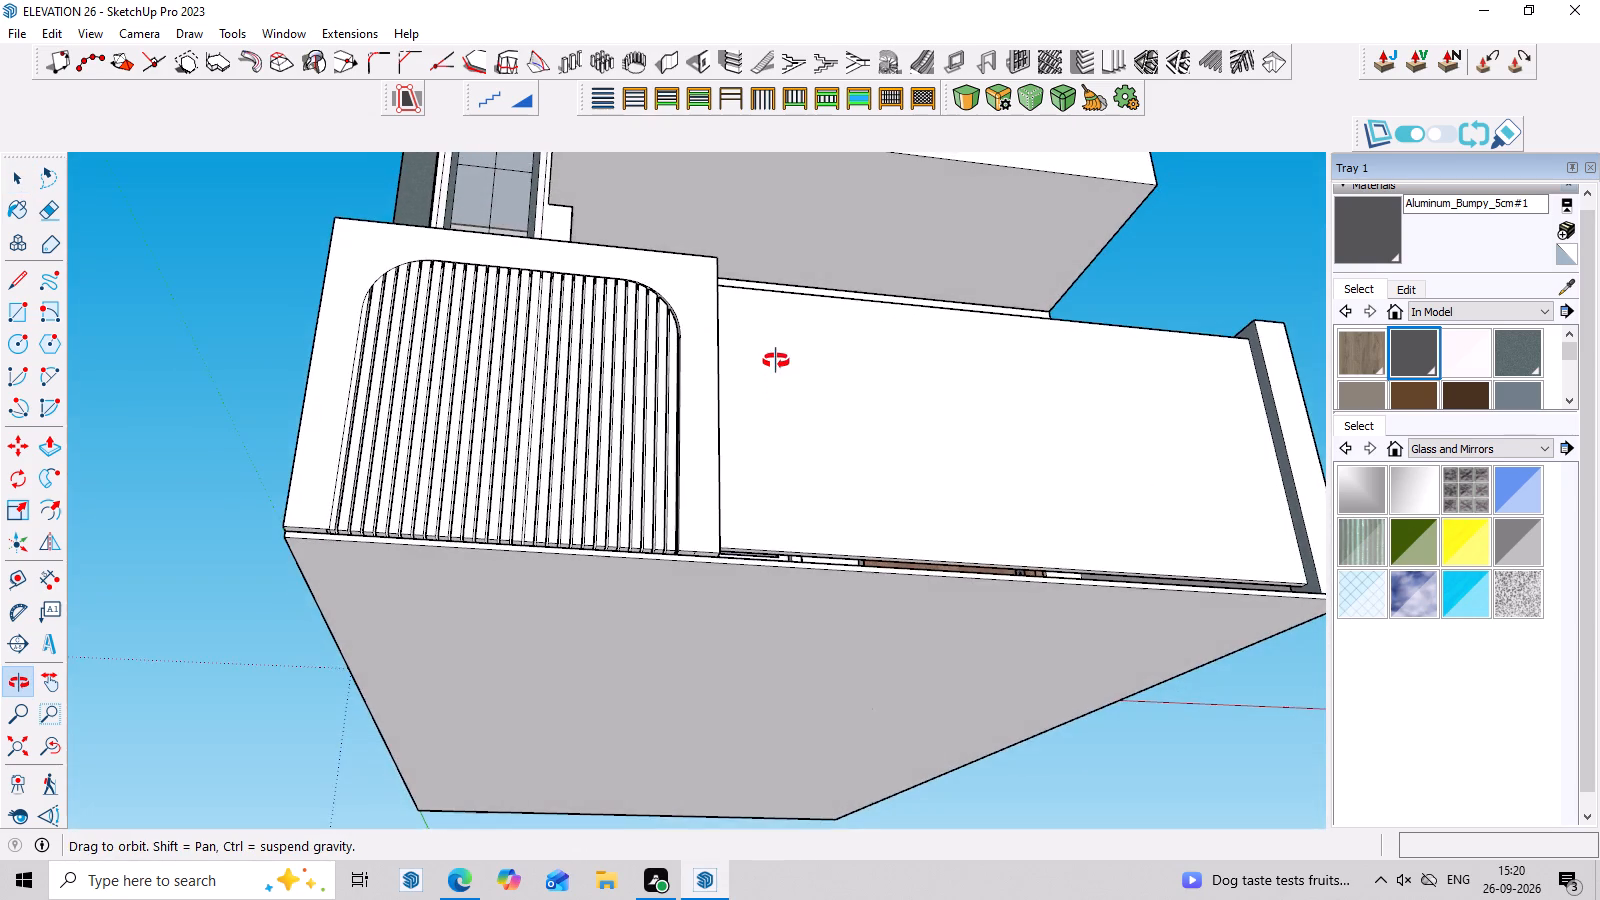
pyautogui.moveTo(776, 361); pyautogui.dragTo(729, 464, button='middle')
pyautogui.scroll(1, 727, 467)
pyautogui.scroll(-7, 727, 467)
pyautogui.moveTo(734, 510); pyautogui.dragTo(726, 638, button='middle')
pyautogui.scroll(4, 722, 638)
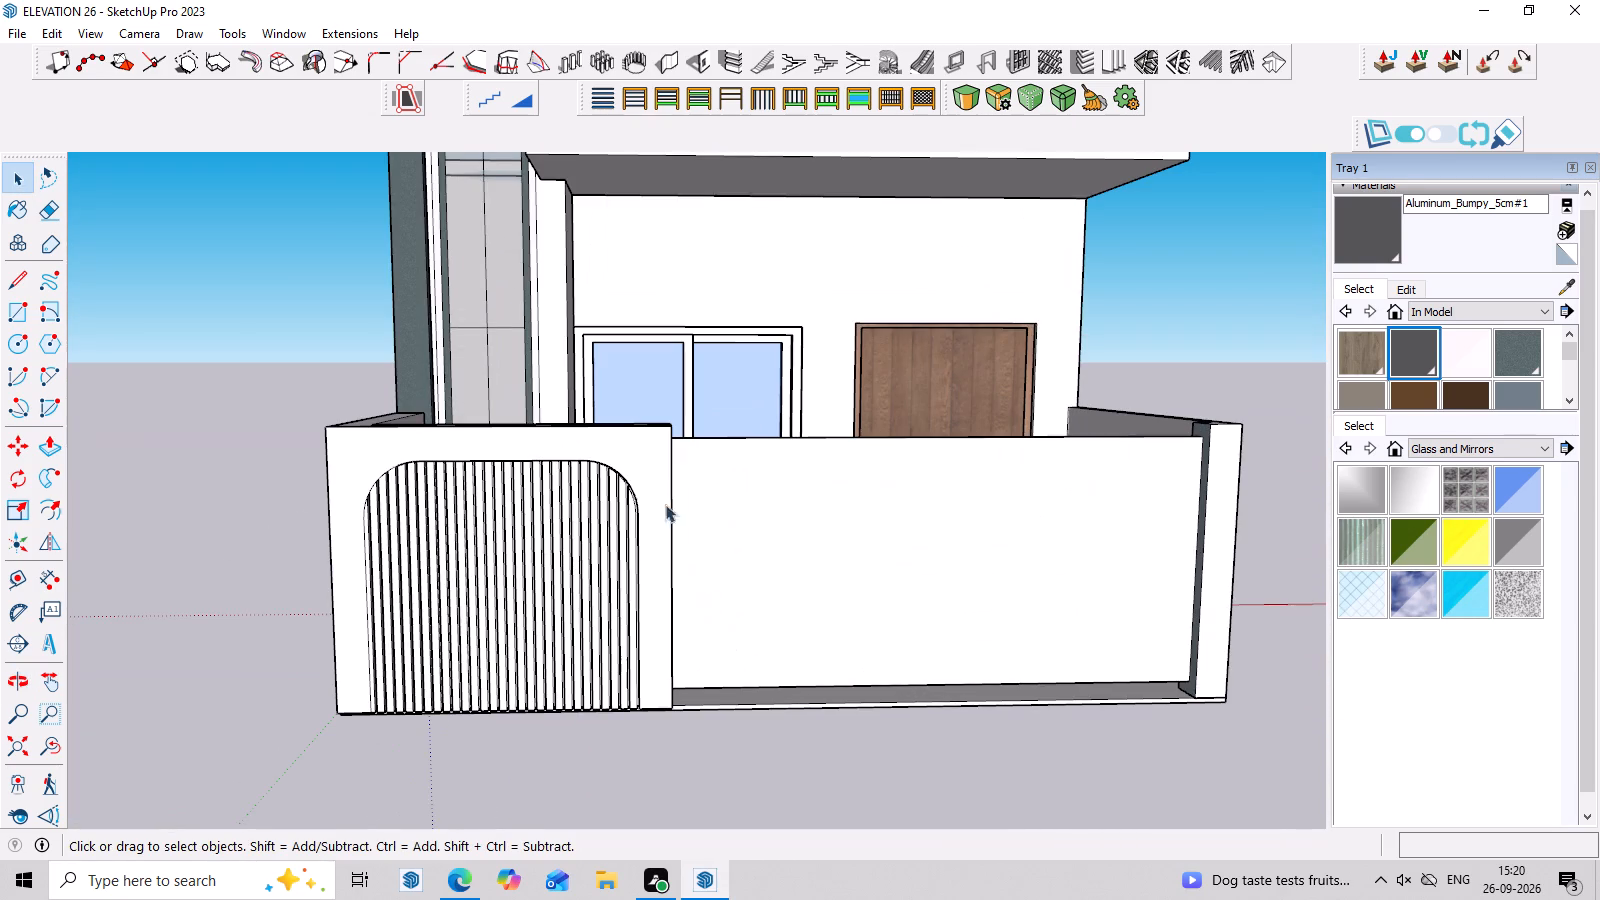
# Open the house group and paint the arched frame on the boundary wall with the Aluminum_Bumpy_5cm#1 material.
pyautogui.click(637, 466)
pyautogui.moveTo(649, 460); pyautogui.dragTo(628, 600, button='middle')
pyautogui.doubleClick(650, 579)
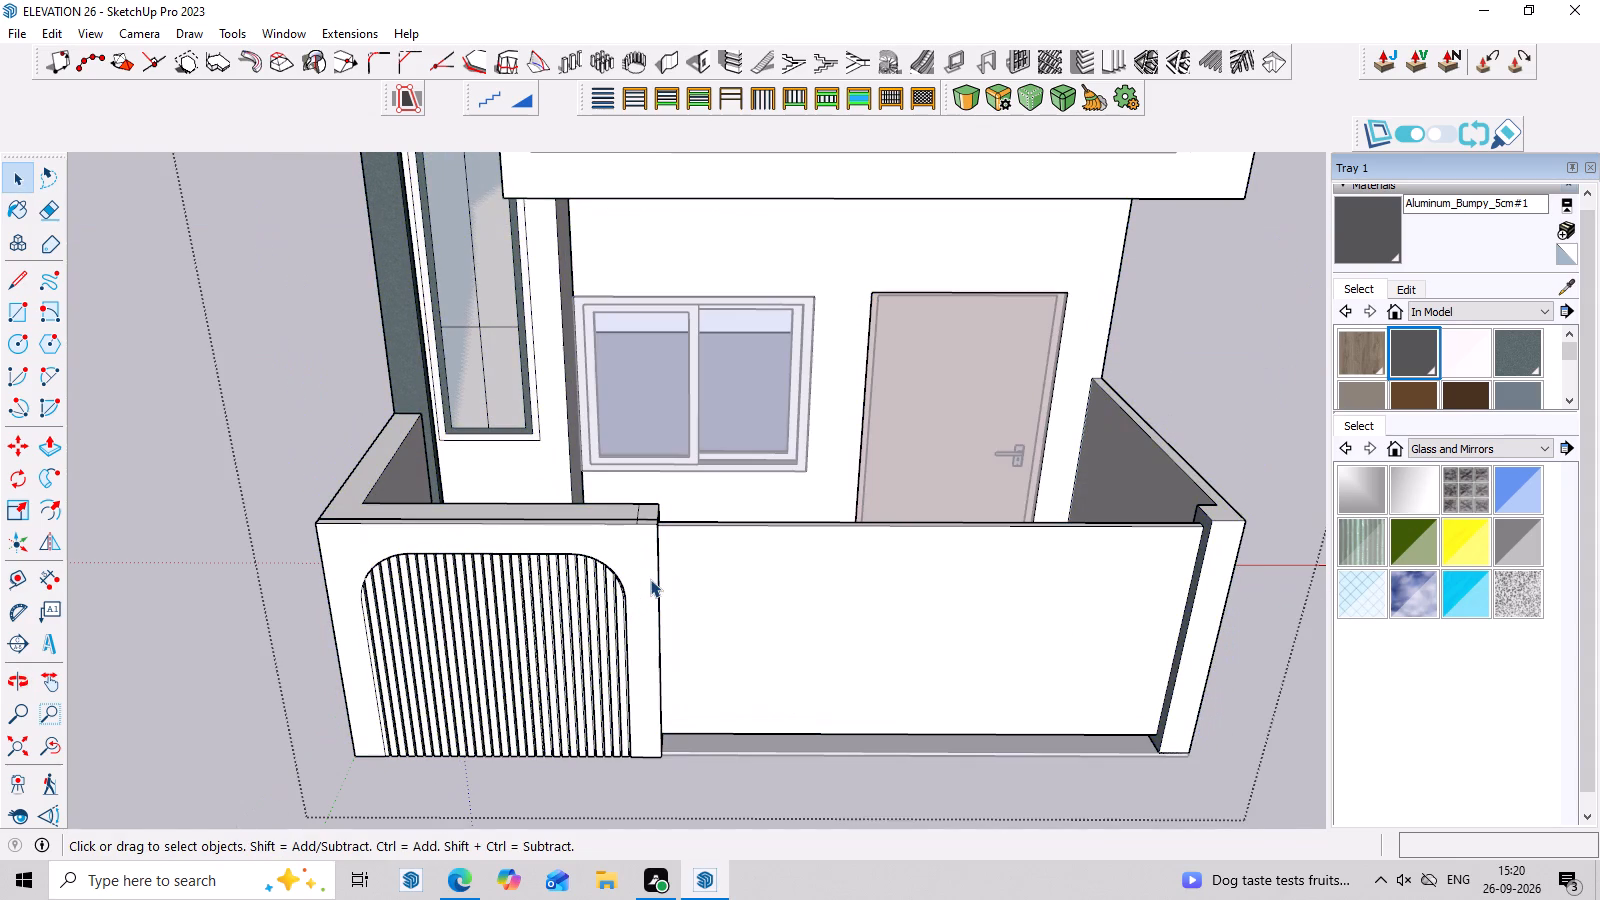
pyautogui.click(650, 579)
pyautogui.click(1411, 342)
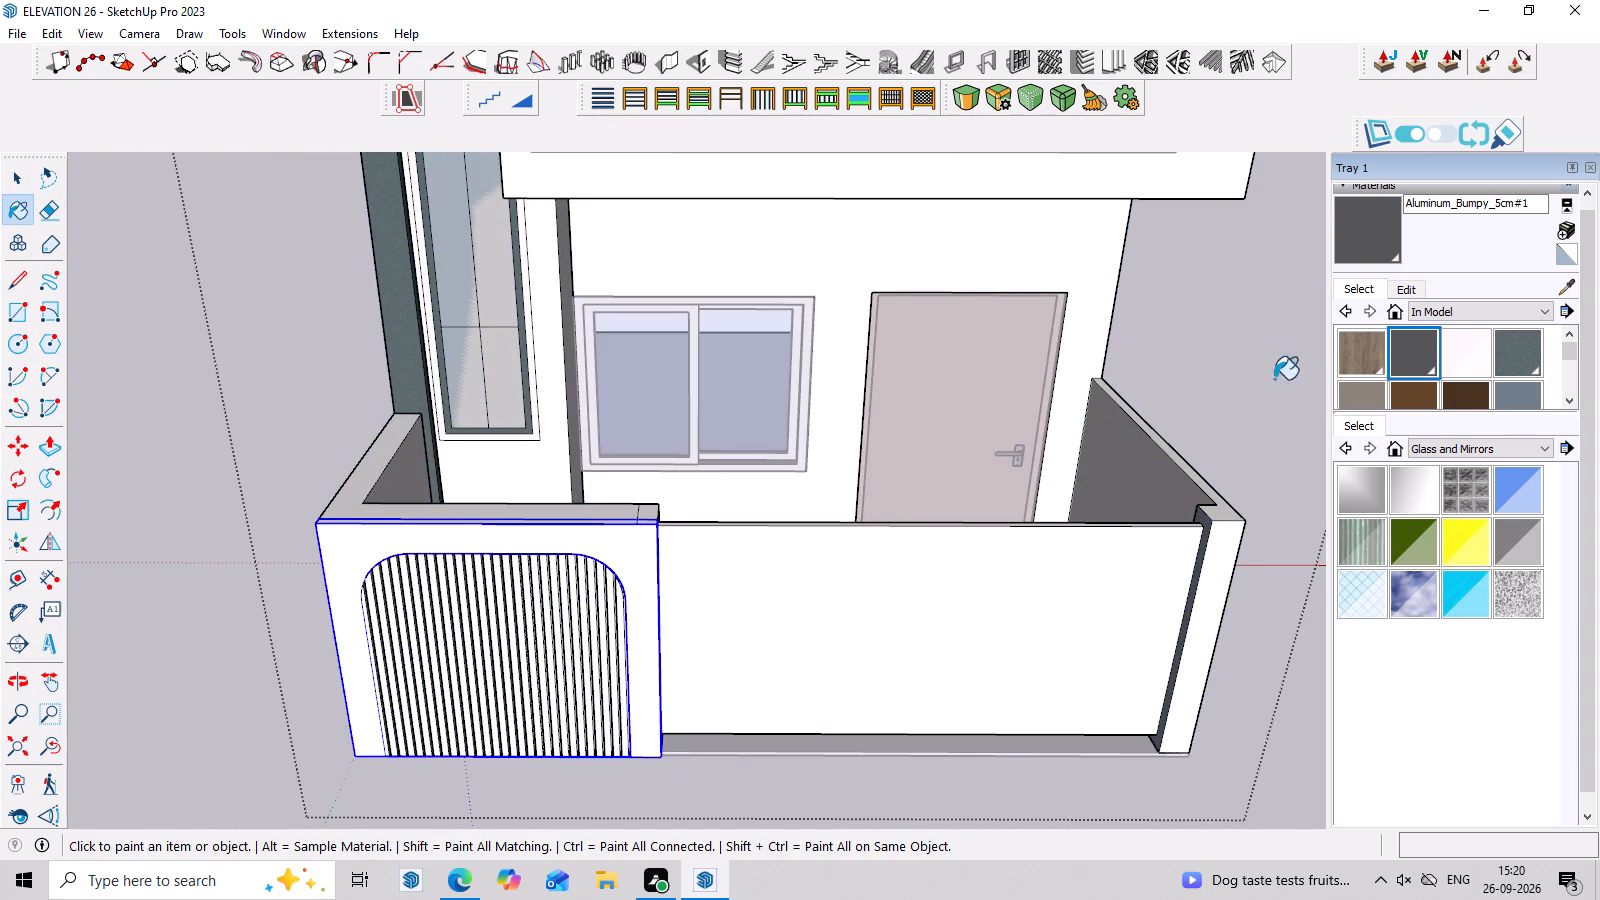
pyautogui.click(628, 557)
pyautogui.moveTo(658, 597); pyautogui.dragTo(681, 407, button='middle')
pyautogui.press('space')
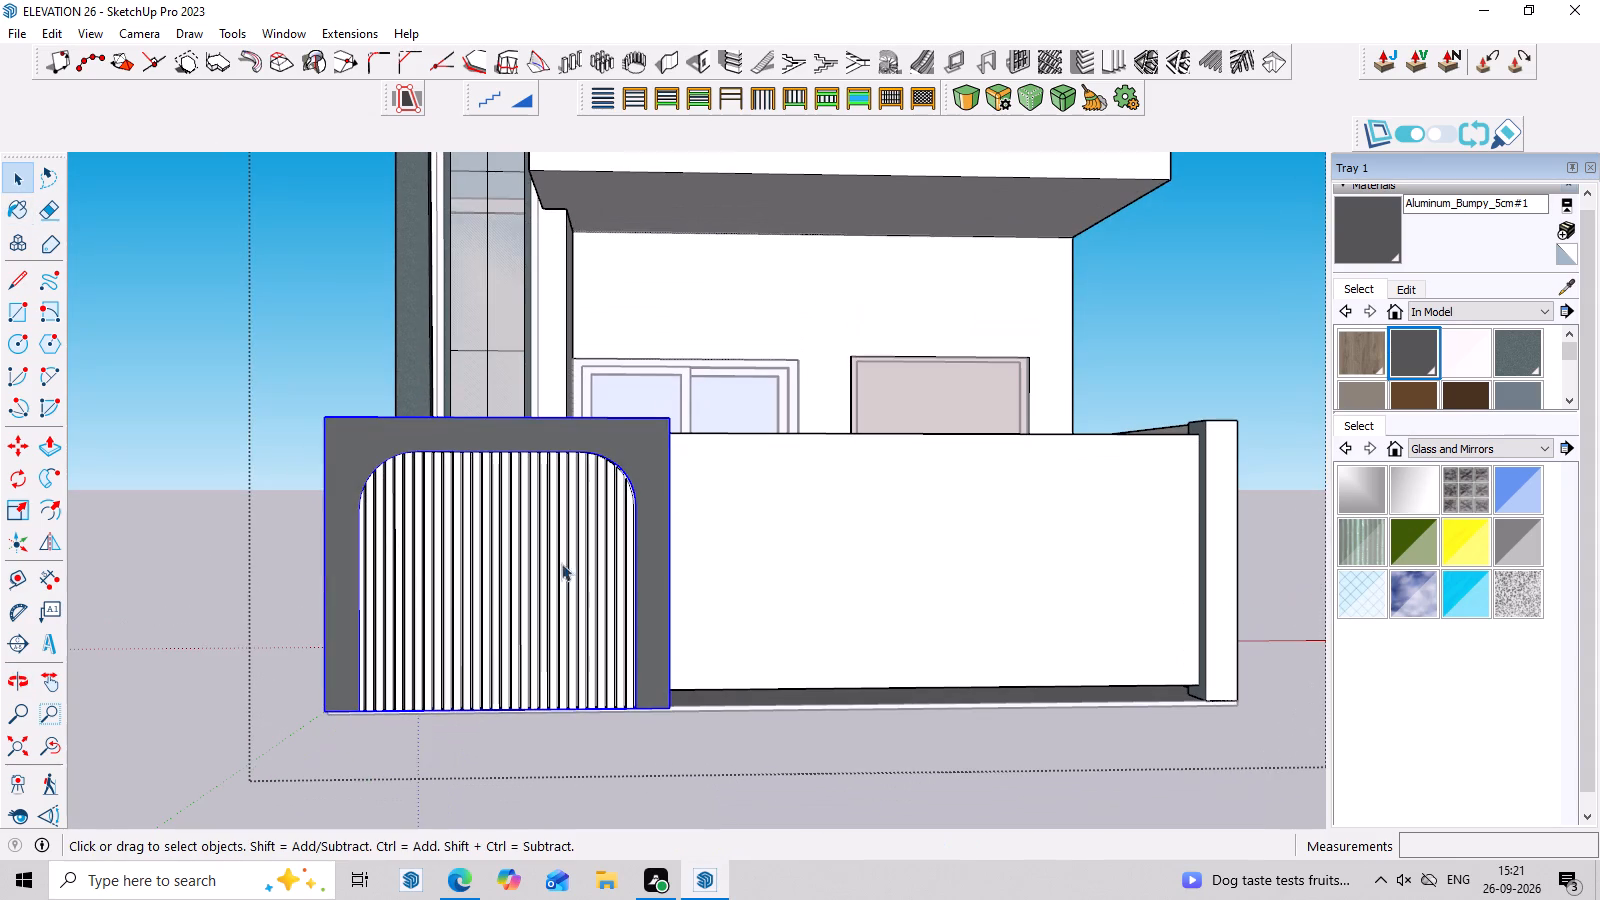
# Paint the vertical strips inside the arched frame with the dark brown Heather_Brim1 material and leave the house group.
pyautogui.click(558, 567)
pyautogui.click(1468, 410)
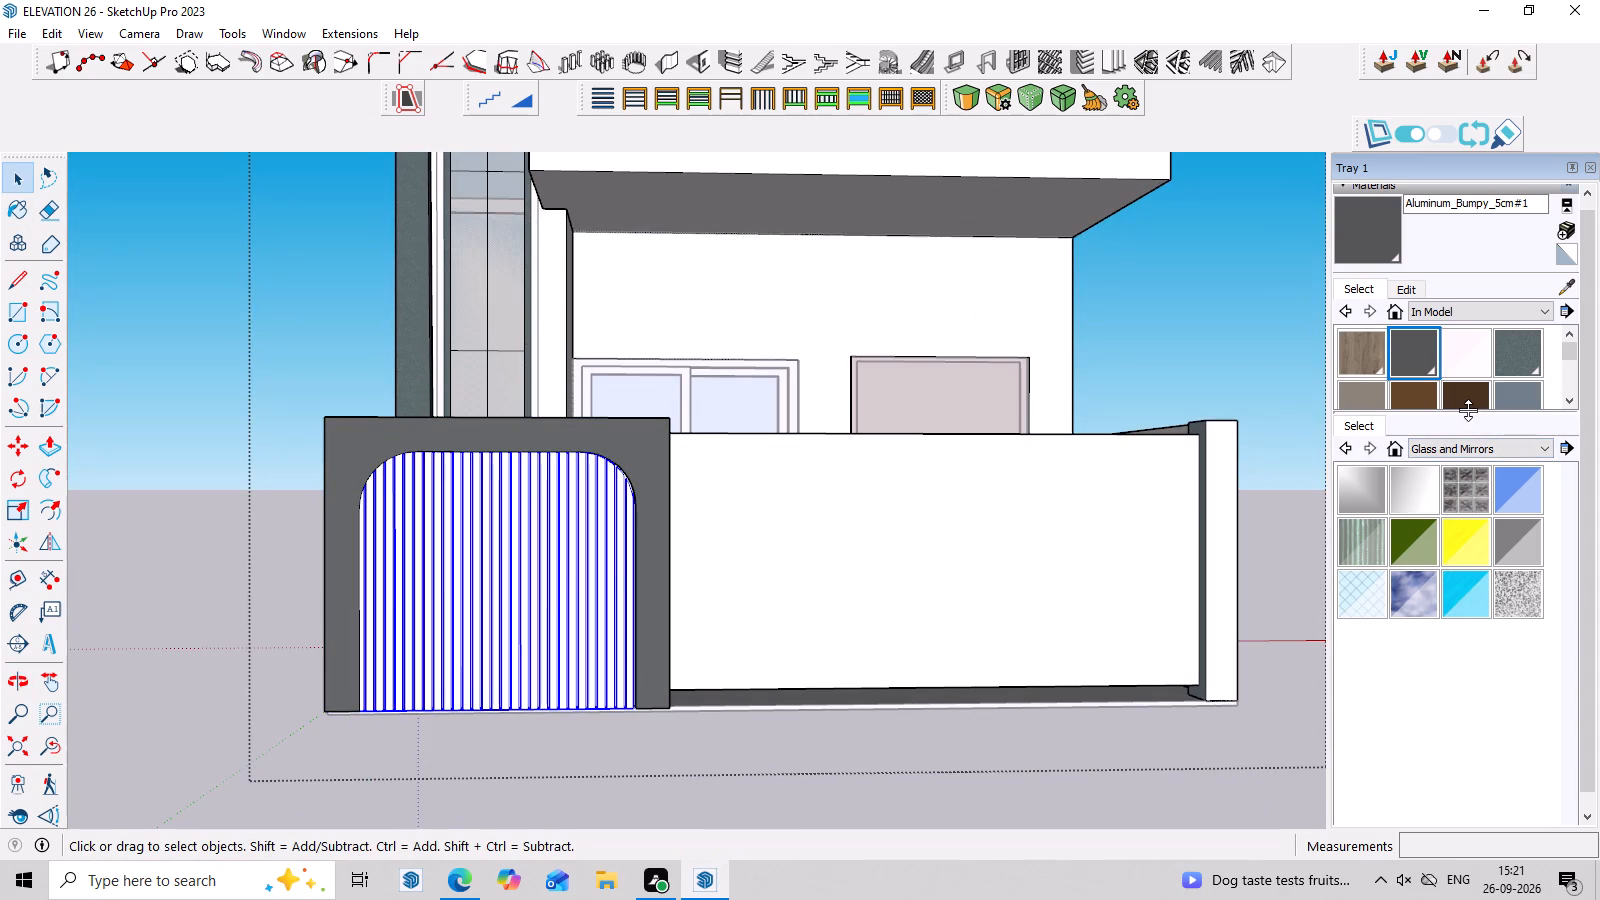
pyautogui.click(1474, 402)
pyautogui.click(581, 518)
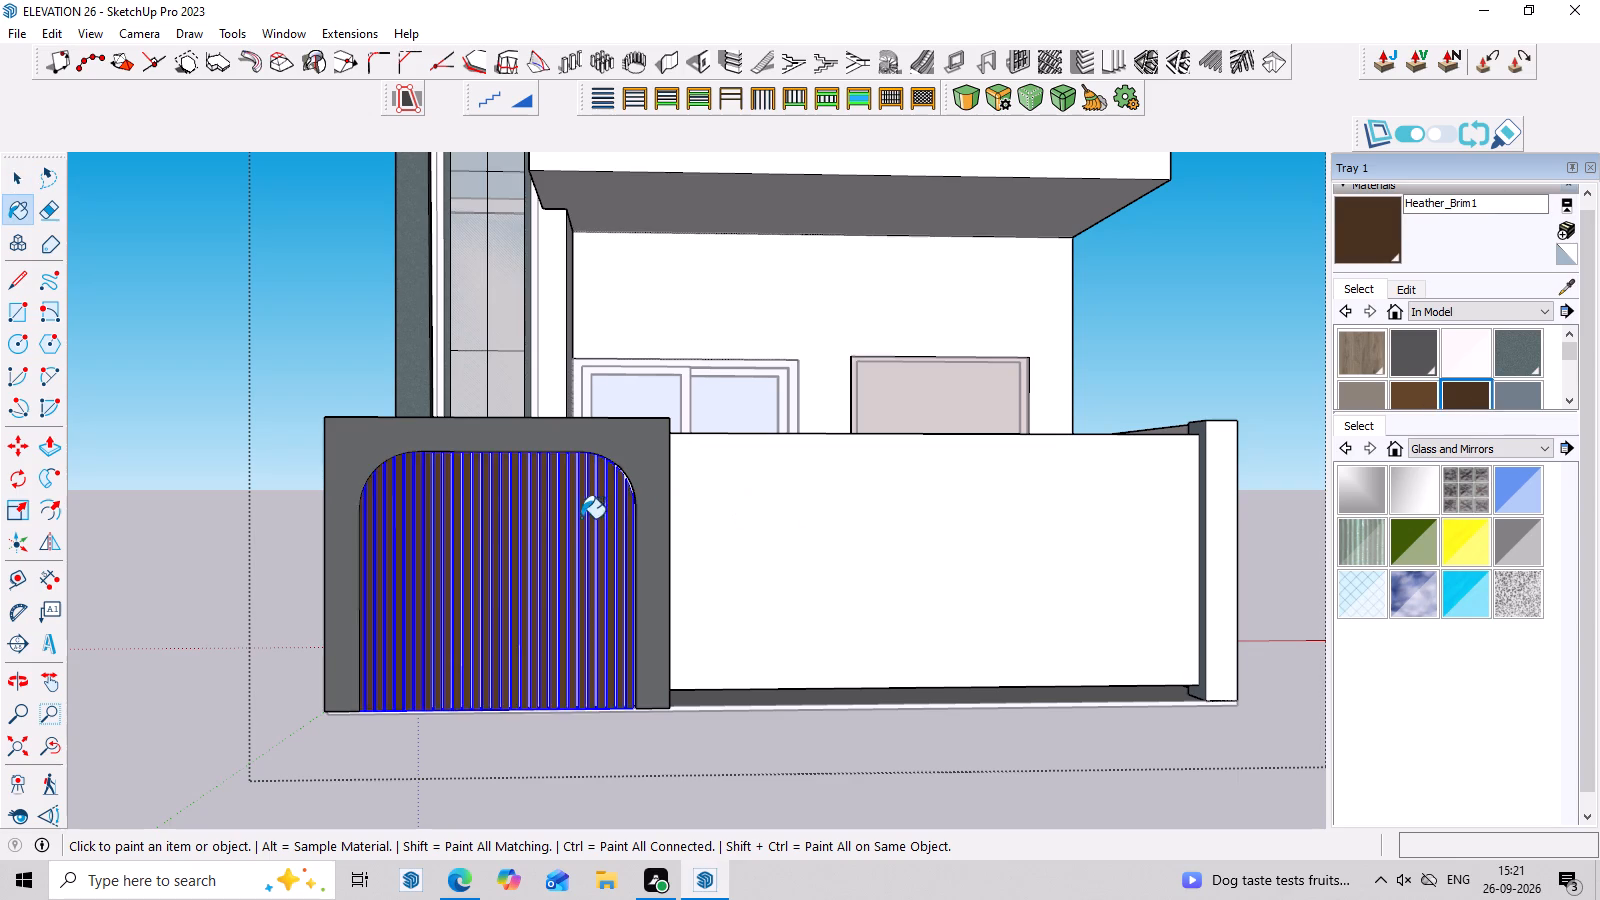
pyautogui.scroll(-7, 606, 529)
pyautogui.scroll(1, 899, 696)
pyautogui.moveTo(899, 716); pyautogui.dragTo(892, 817, button='middle')
pyautogui.press('space')
pyautogui.click(1168, 529)
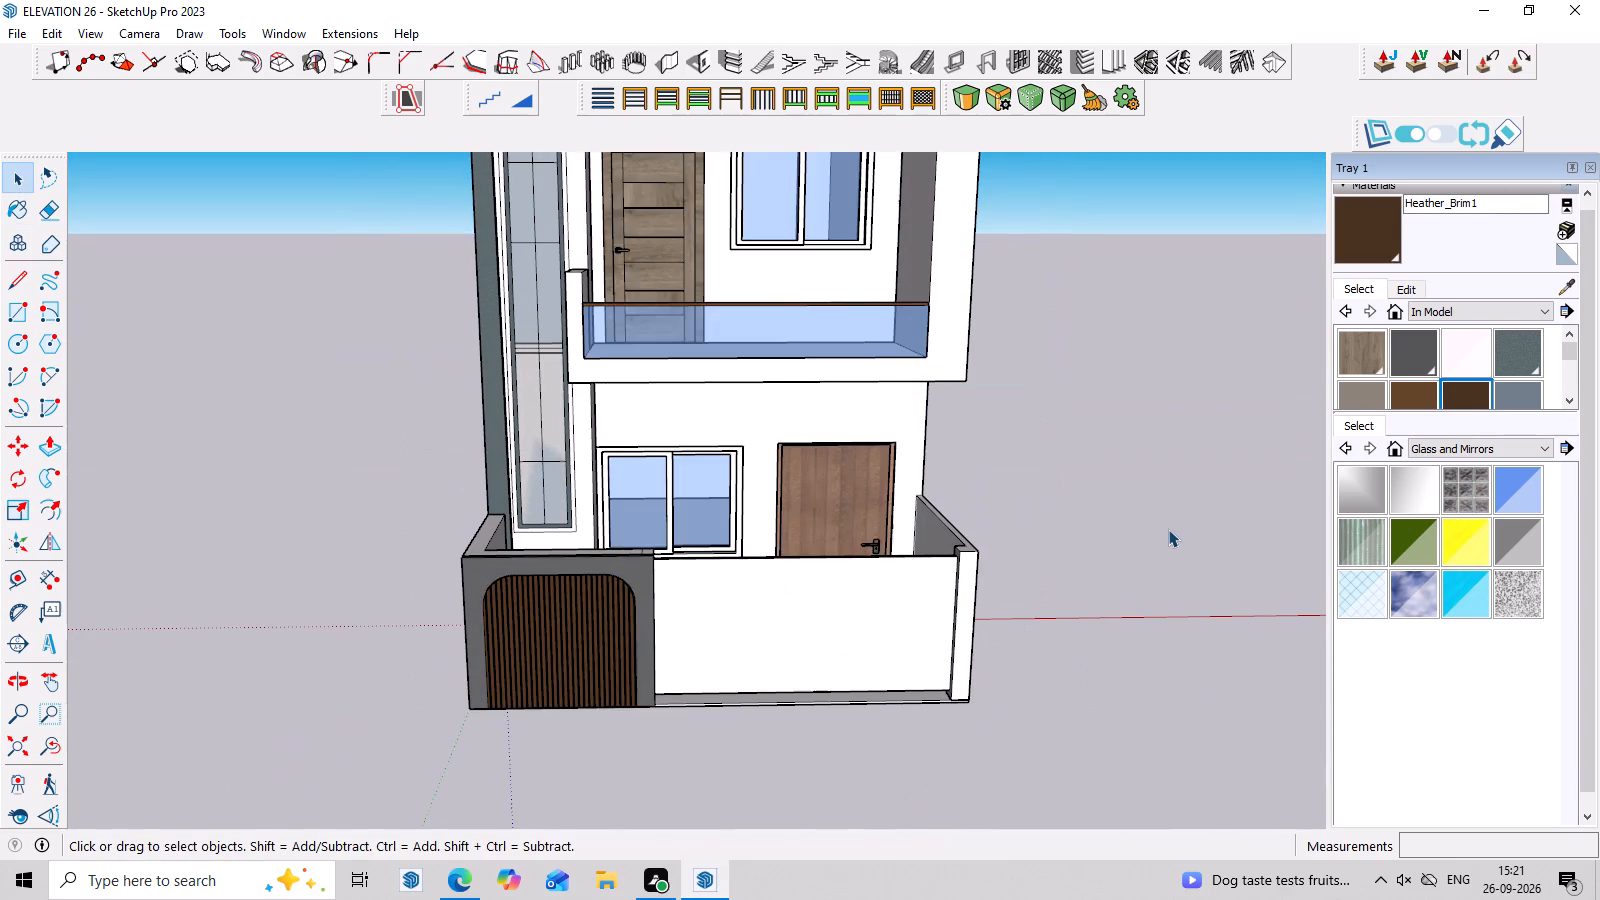
# Examine the painted arched panel and the whole house facade from the front and both sides.
pyautogui.moveTo(1168, 529); pyautogui.dragTo(1179, 474, button='middle')
pyautogui.scroll(2, 1179, 474)
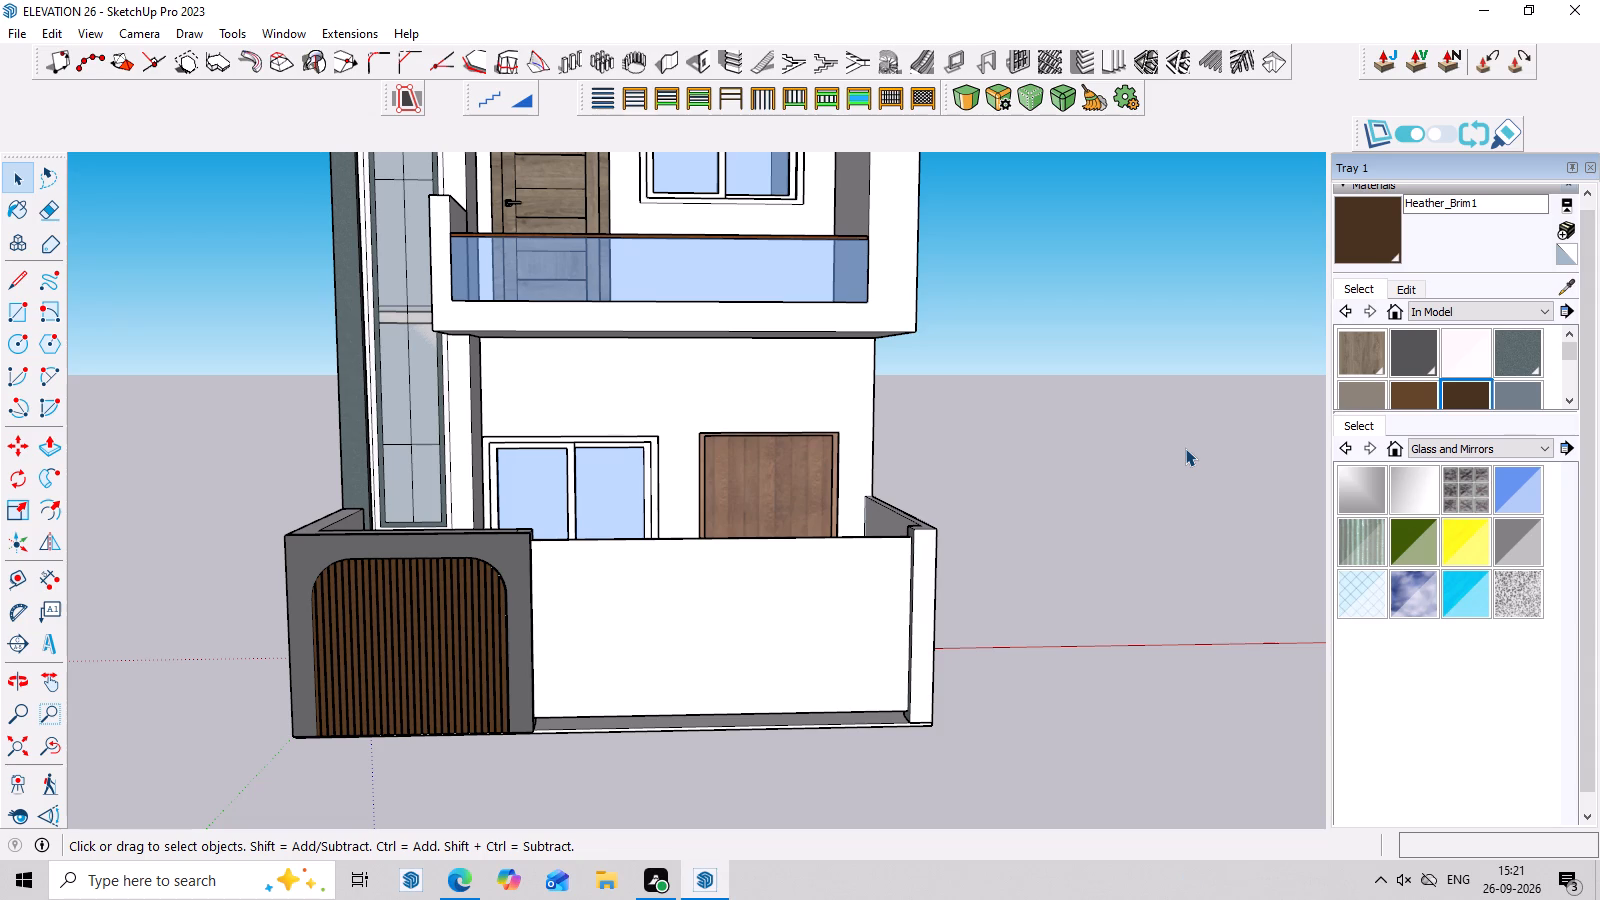
pyautogui.scroll(-3, 1177, 485)
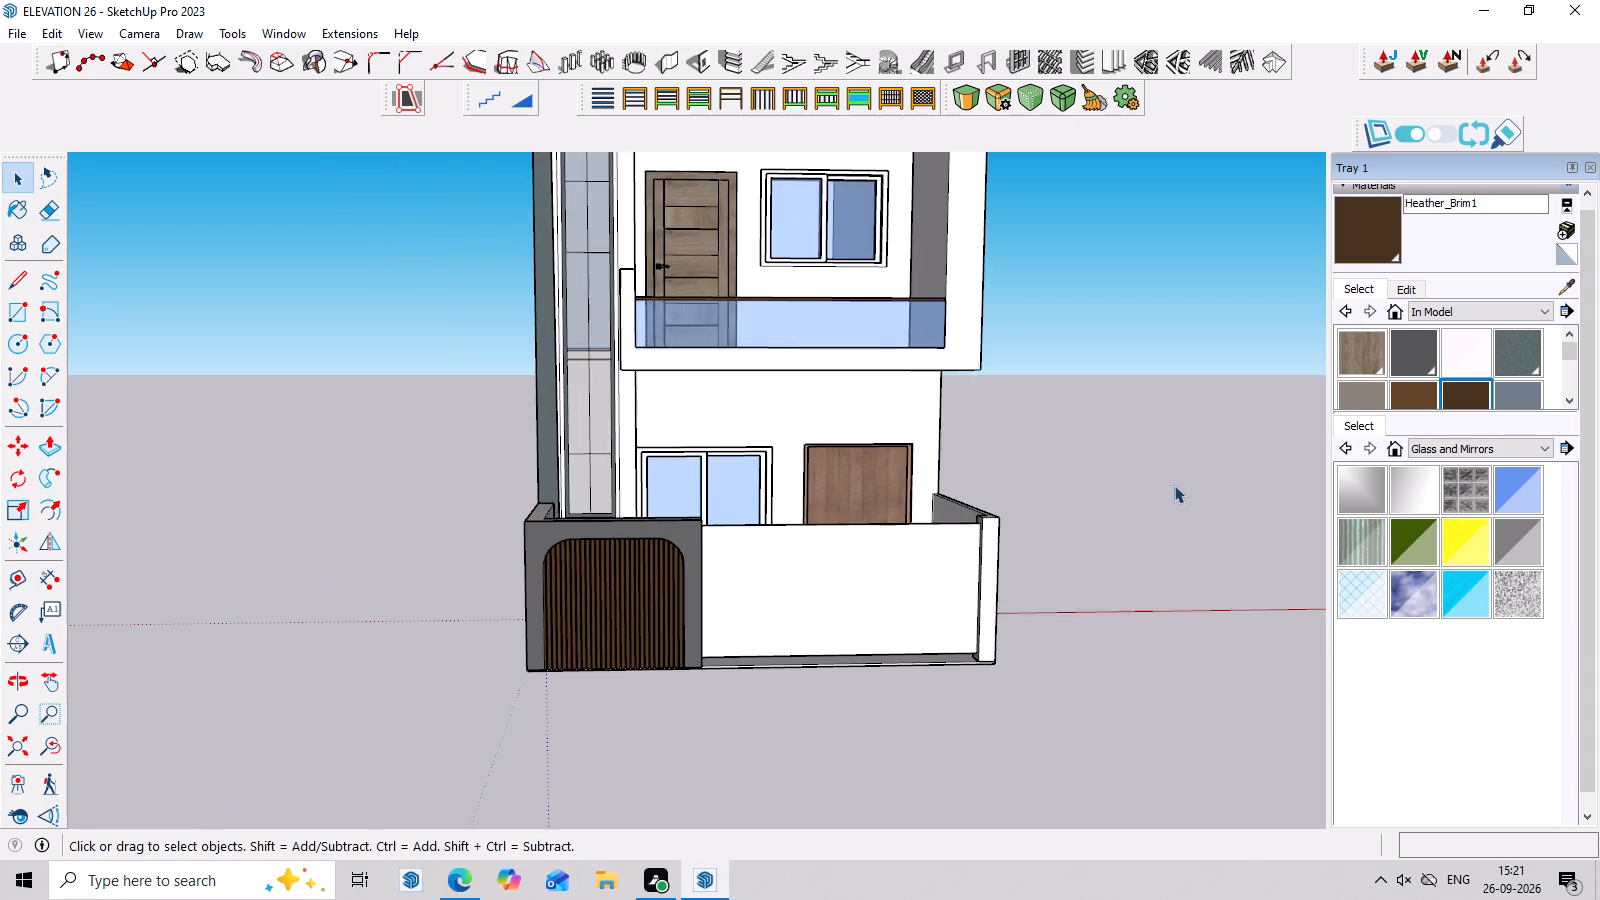
pyautogui.scroll(-2, 1174, 485)
pyautogui.moveTo(1174, 485); pyautogui.dragTo(1145, 552, button='middle')
pyautogui.scroll(-1, 1174, 485)
pyautogui.scroll(1, 1145, 552)
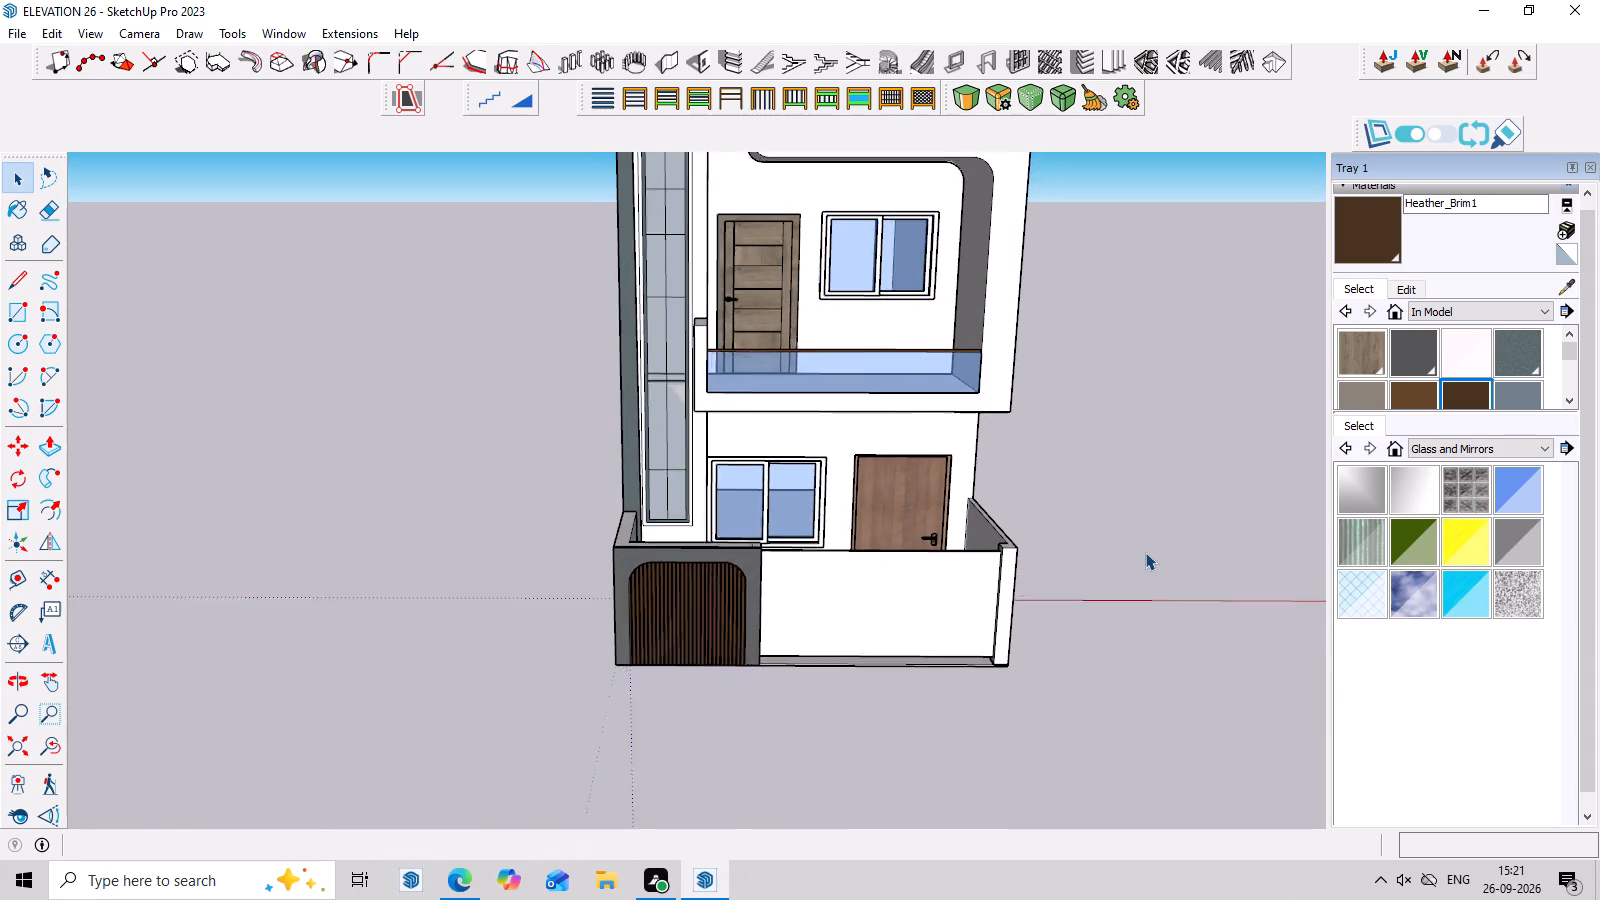
pyautogui.scroll(3, 1145, 552)
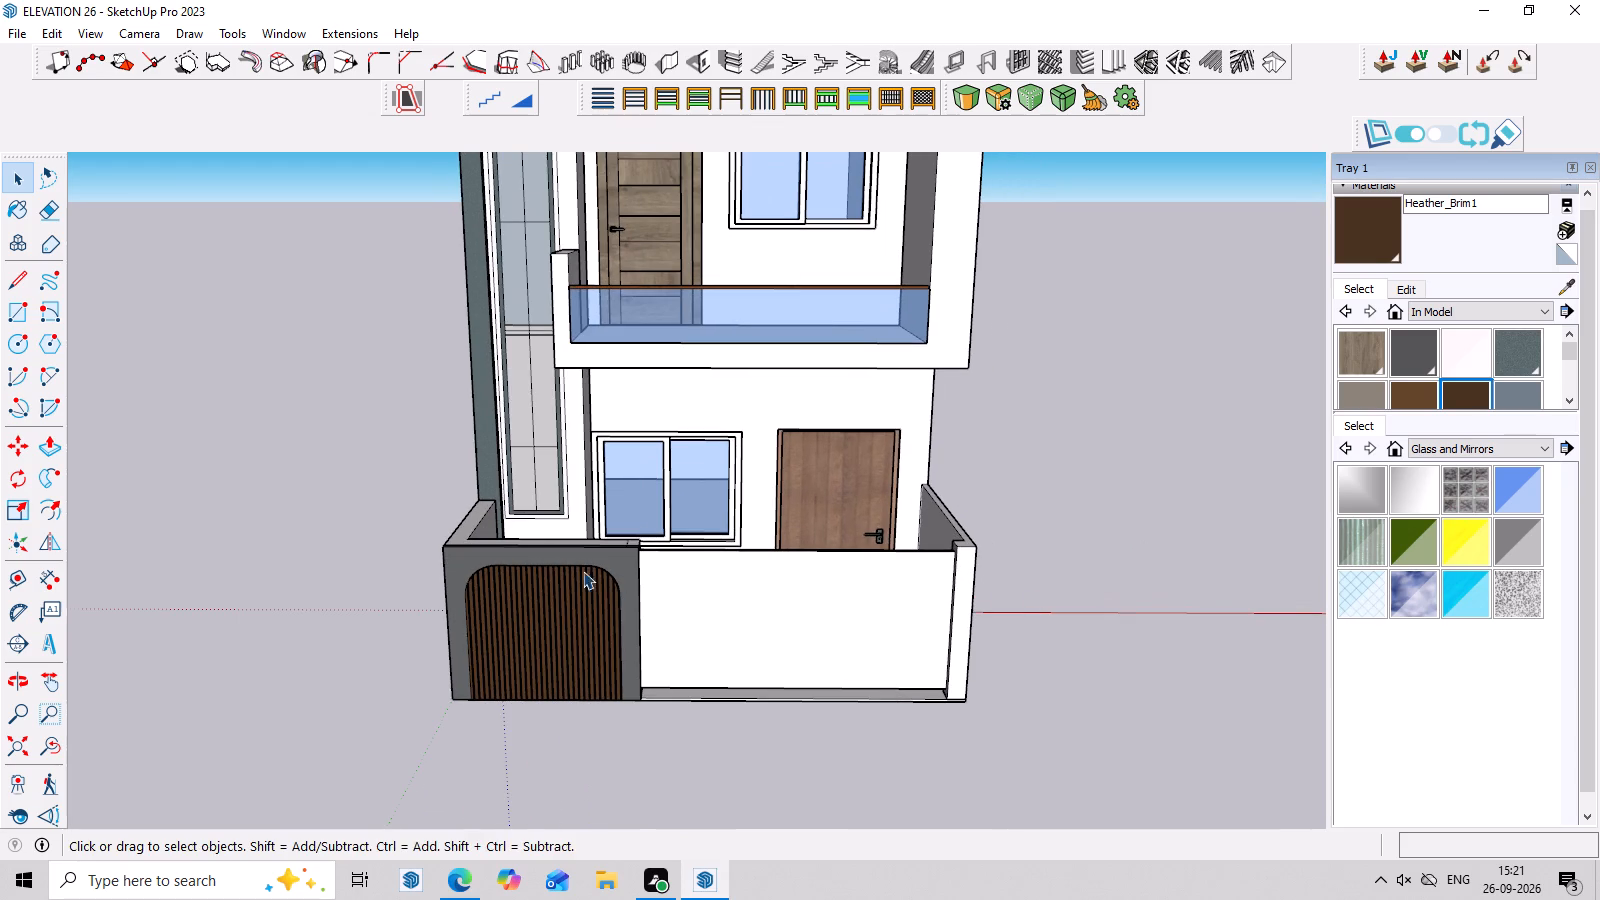
pyautogui.scroll(-4, 583, 571)
pyautogui.moveTo(609, 577); pyautogui.dragTo(878, 562, button='middle')
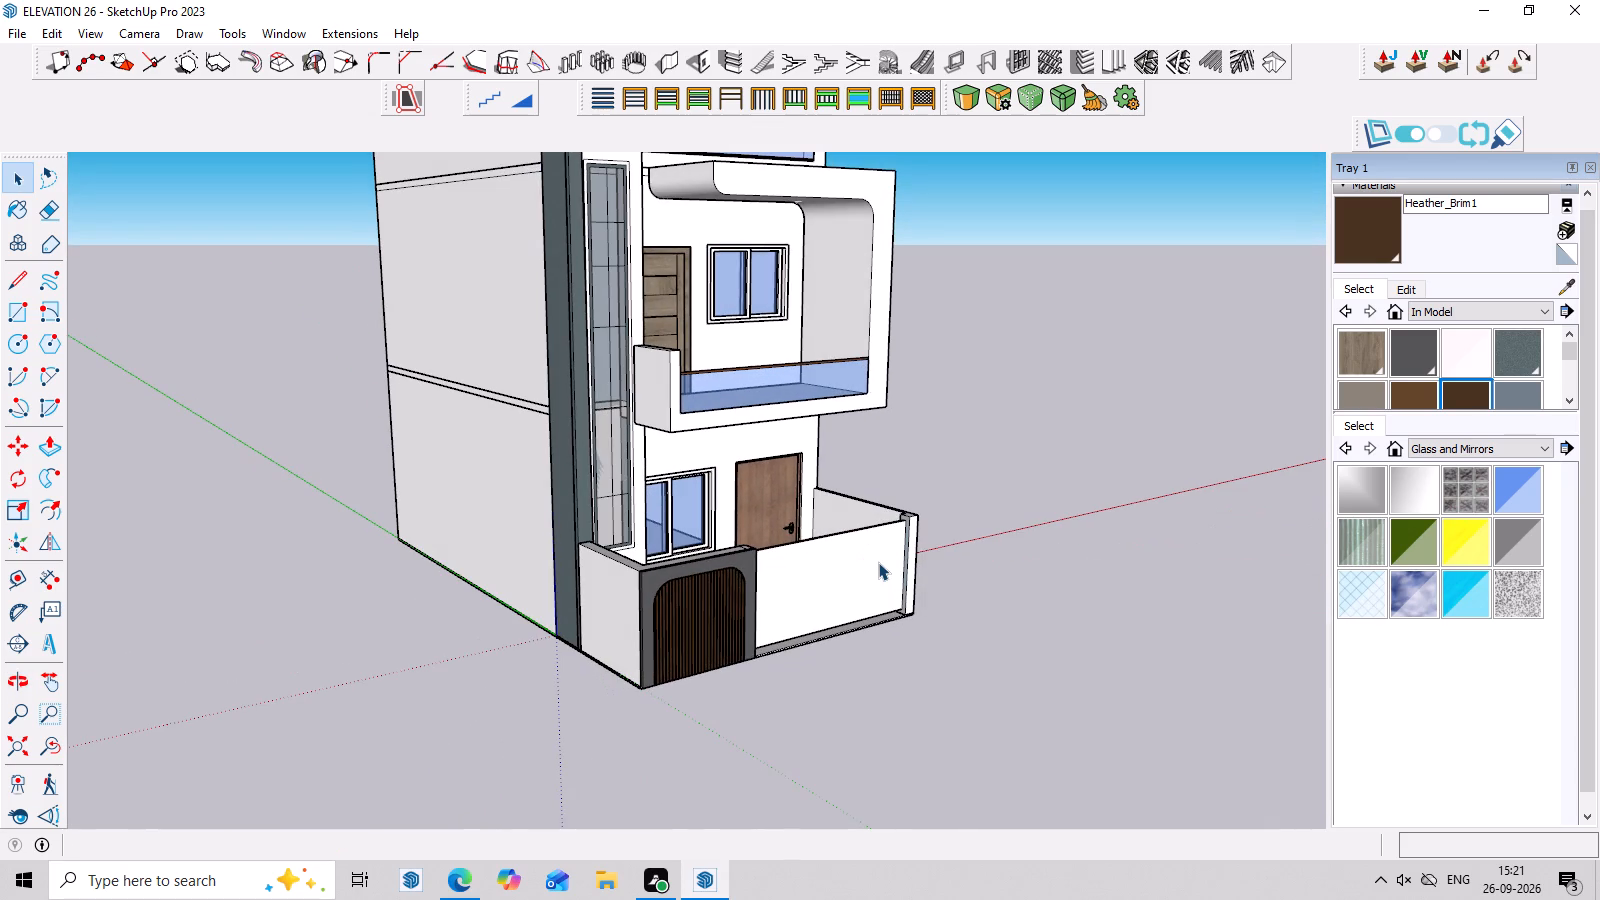
pyautogui.moveTo(878, 562); pyautogui.dragTo(650, 591, button='middle')
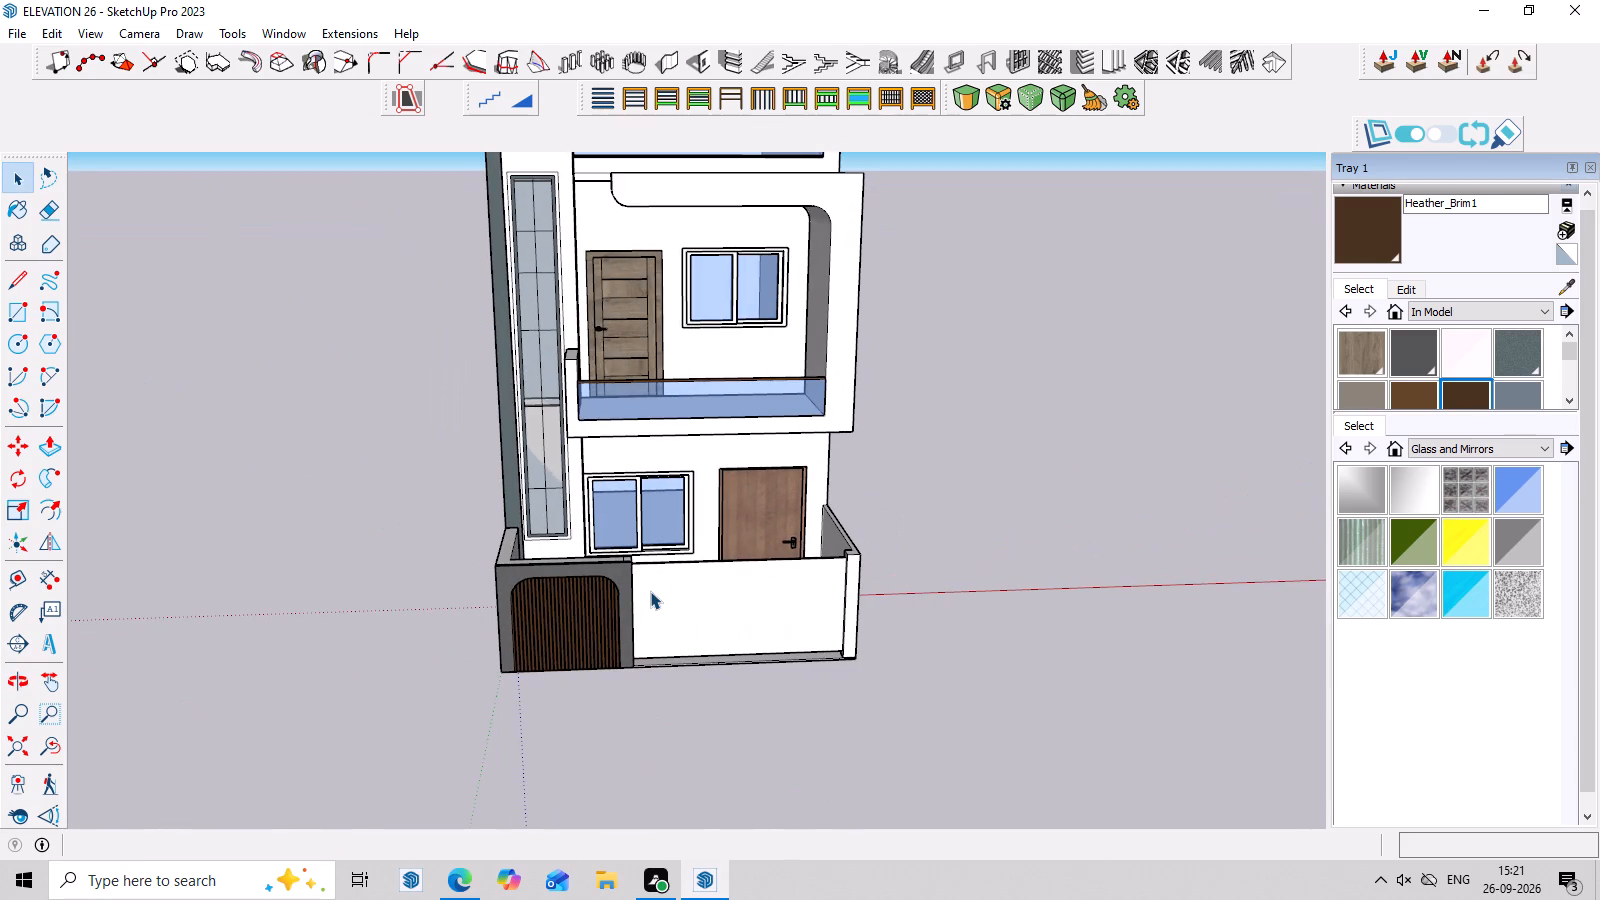
pyautogui.moveTo(709, 577); pyautogui.dragTo(473, 573, button='middle')
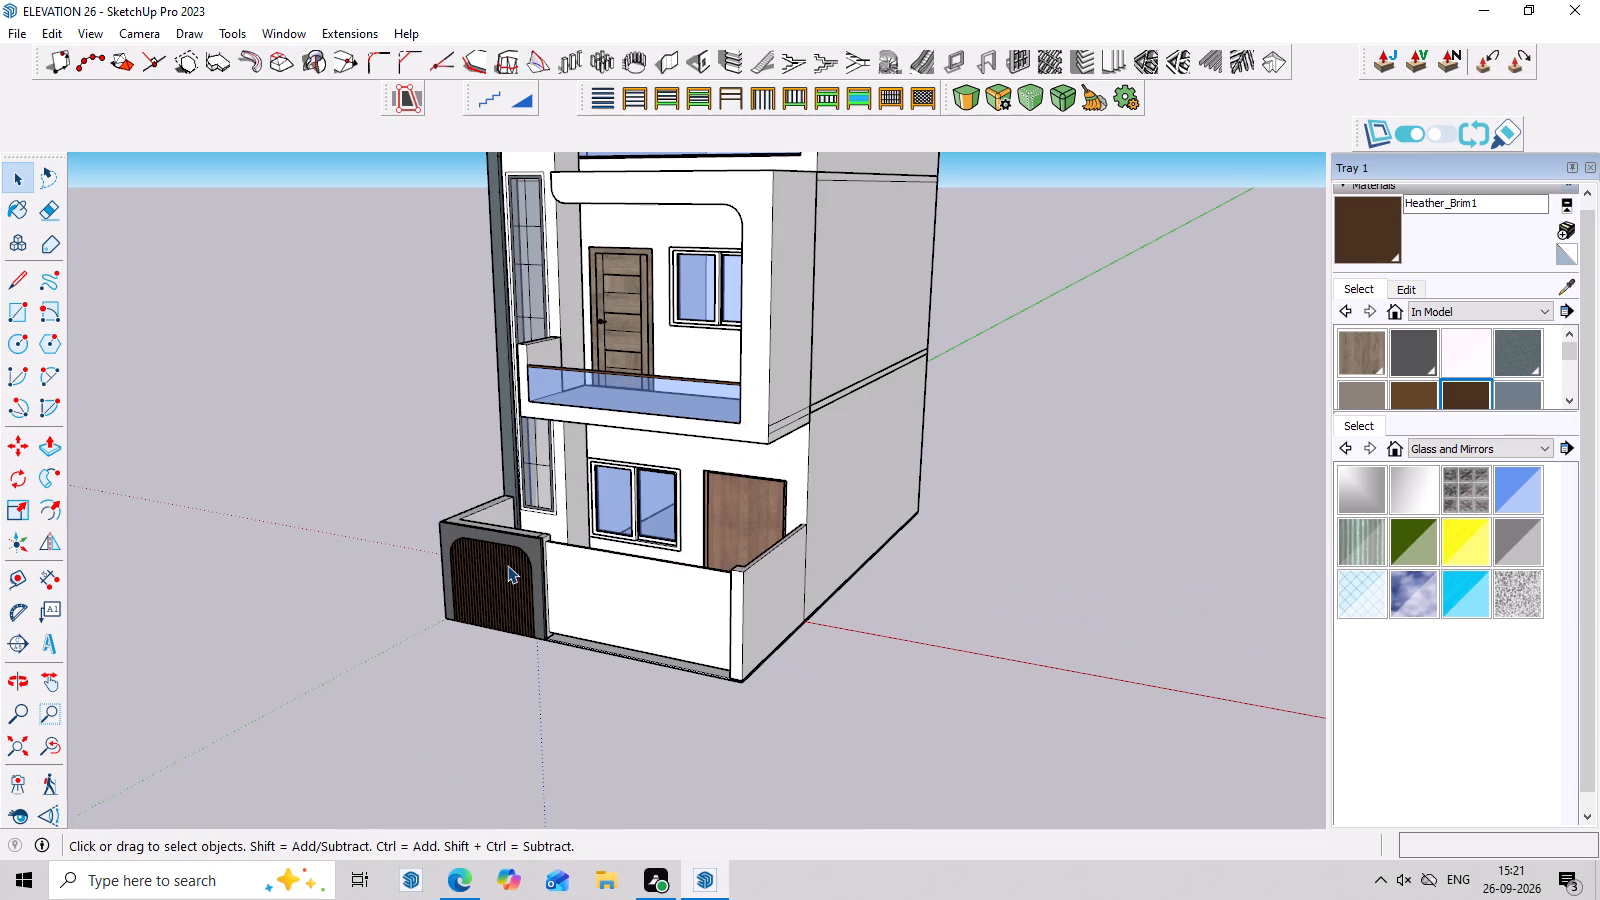
pyautogui.moveTo(507, 565); pyautogui.dragTo(650, 573, button='middle')
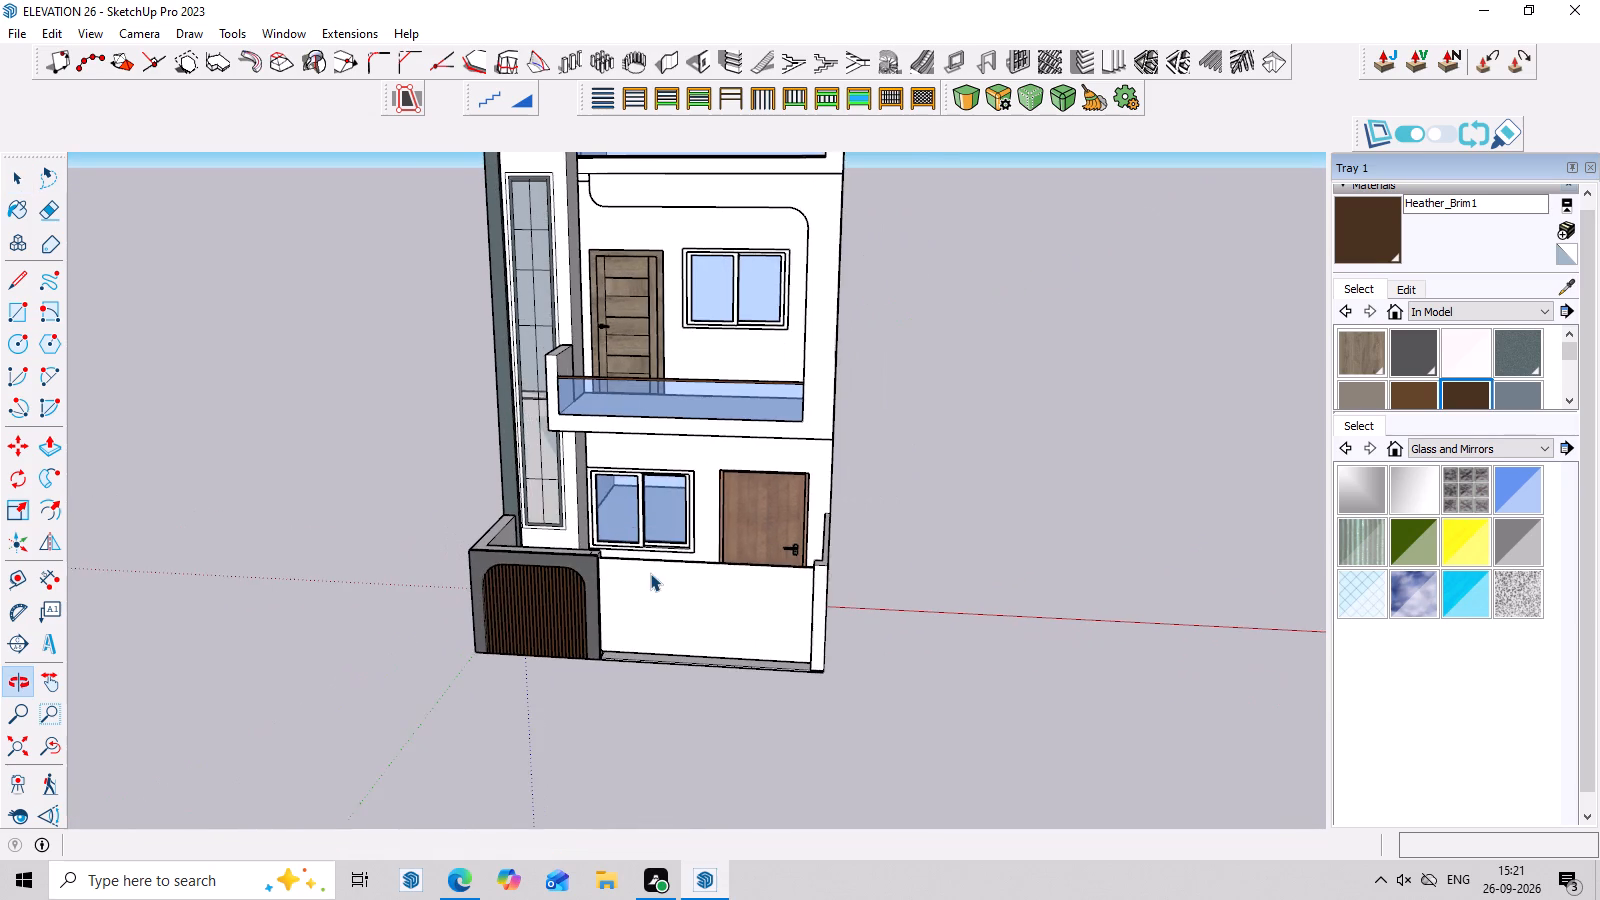
pyautogui.scroll(5, 653, 497)
pyautogui.moveTo(851, 636); pyautogui.dragTo(872, 551, button='middle')
pyautogui.scroll(1, 875, 540)
pyautogui.scroll(-7, 911, 335)
pyautogui.scroll(-3, 1004, 509)
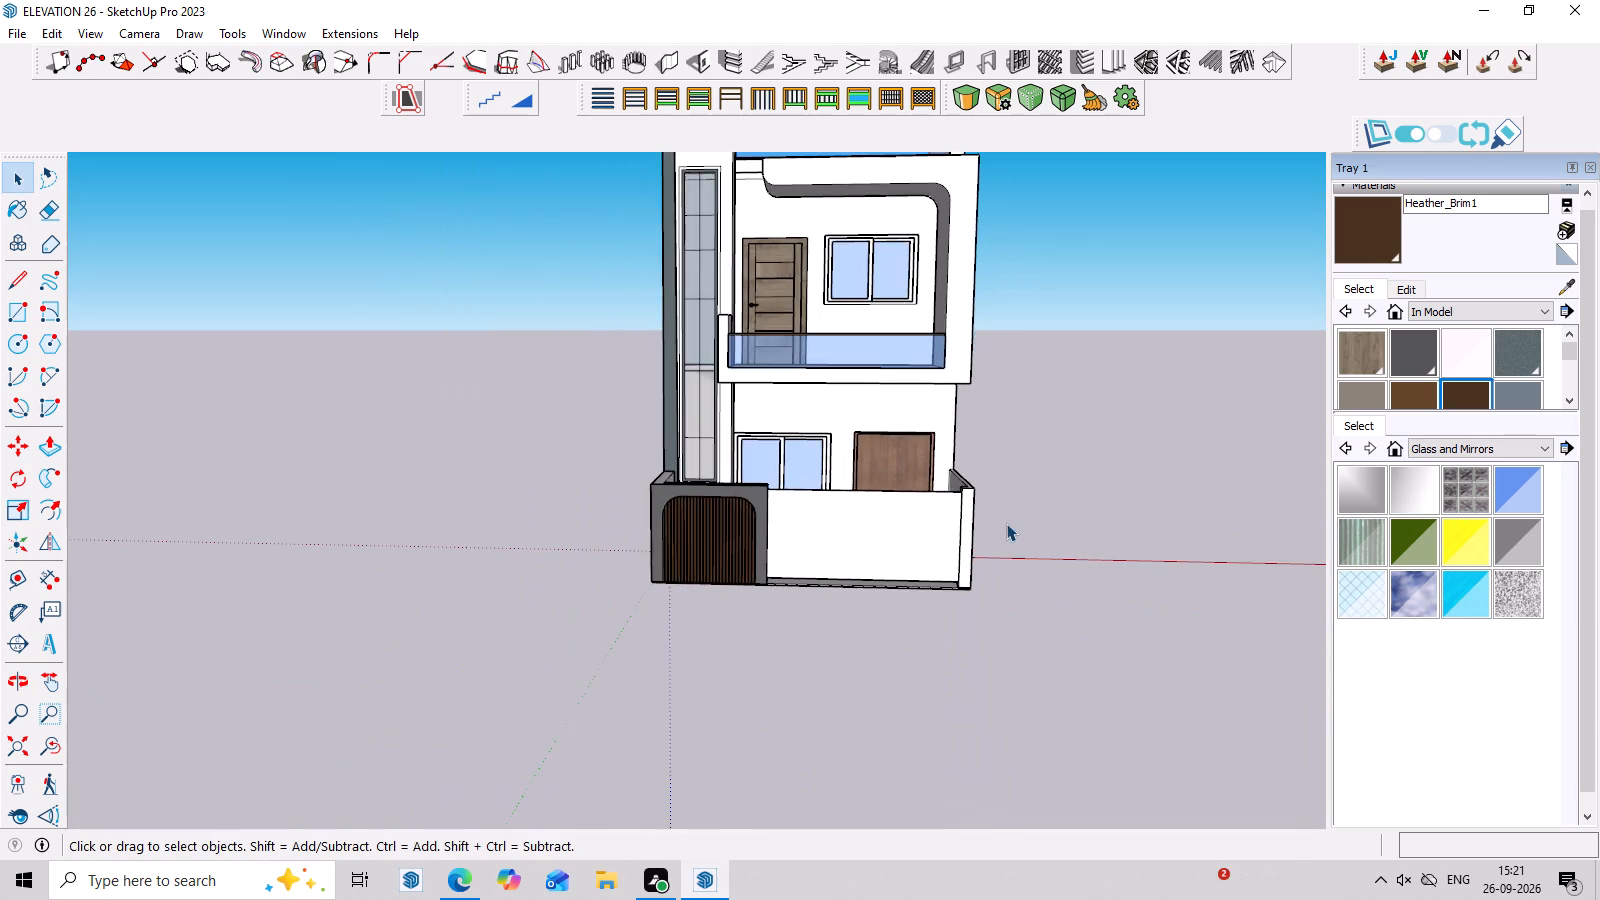
pyautogui.scroll(-3, 1008, 528)
pyautogui.scroll(2, 1048, 261)
pyautogui.scroll(2, 1054, 160)
pyautogui.middleClick(1053, 273)
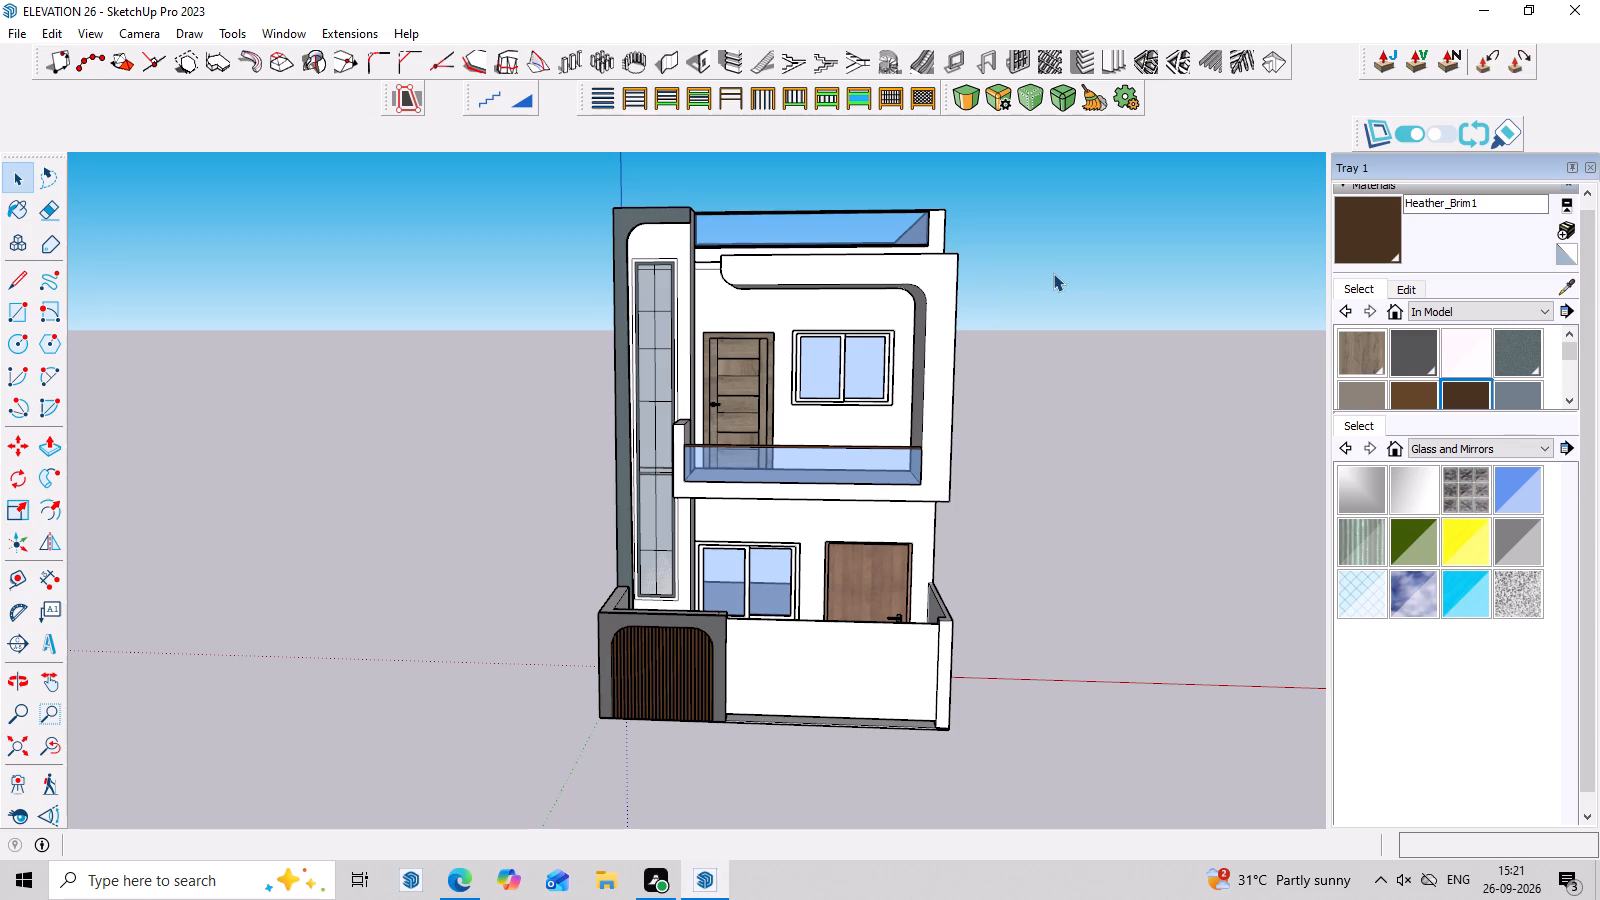
pyautogui.moveTo(1053, 273); pyautogui.dragTo(1104, 324, button='middle')
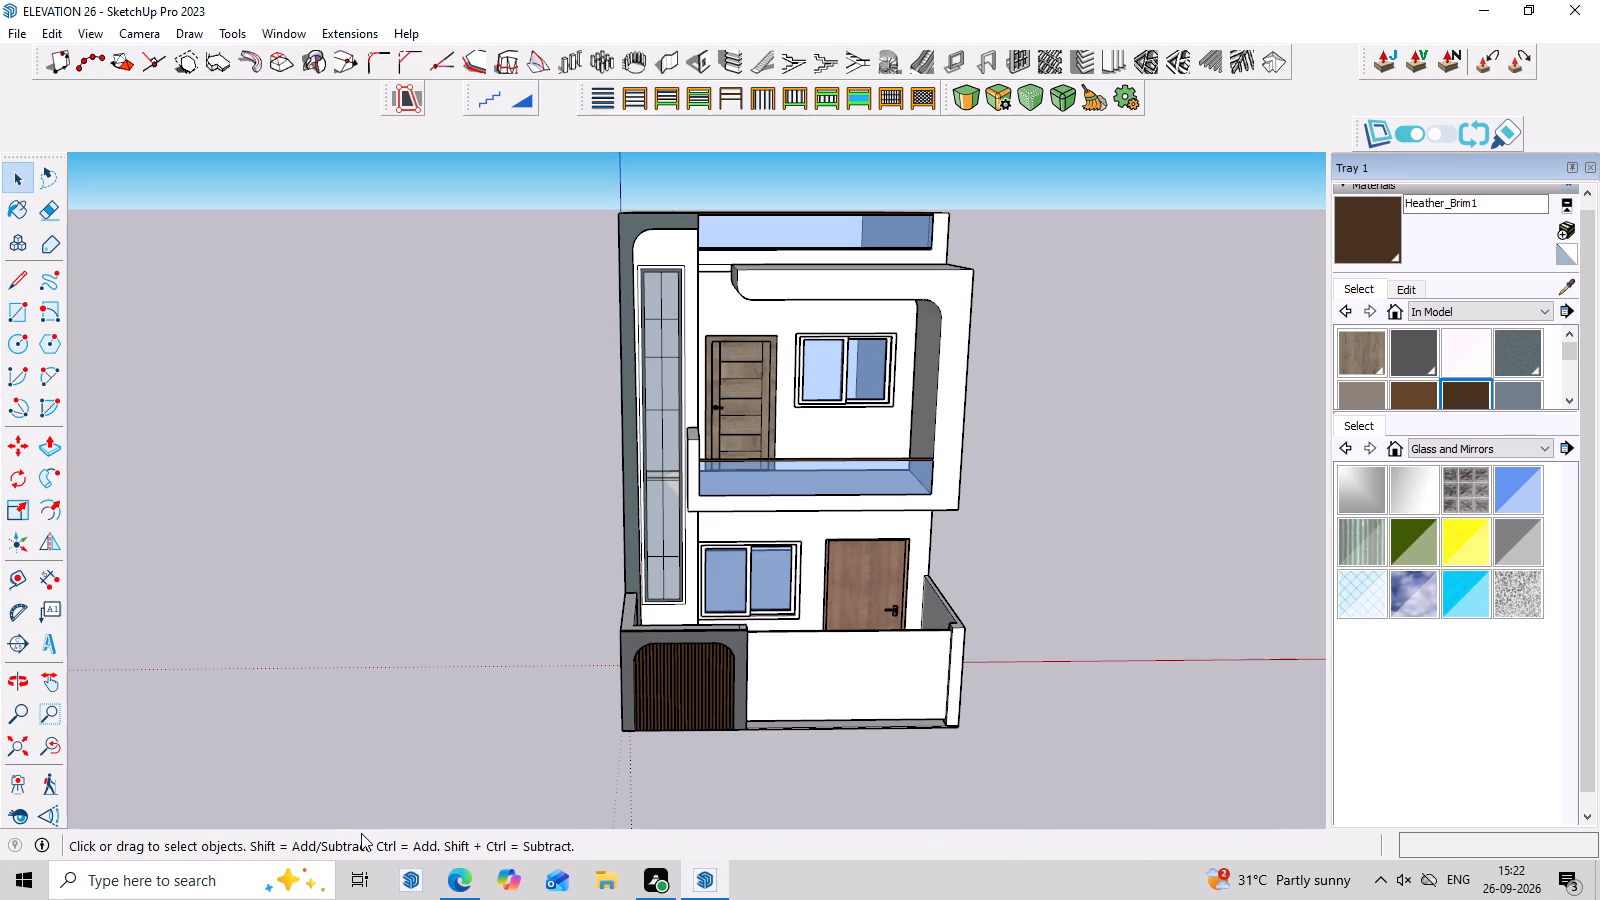
pyautogui.moveTo(774, 801); pyautogui.dragTo(774, 746, button='middle')
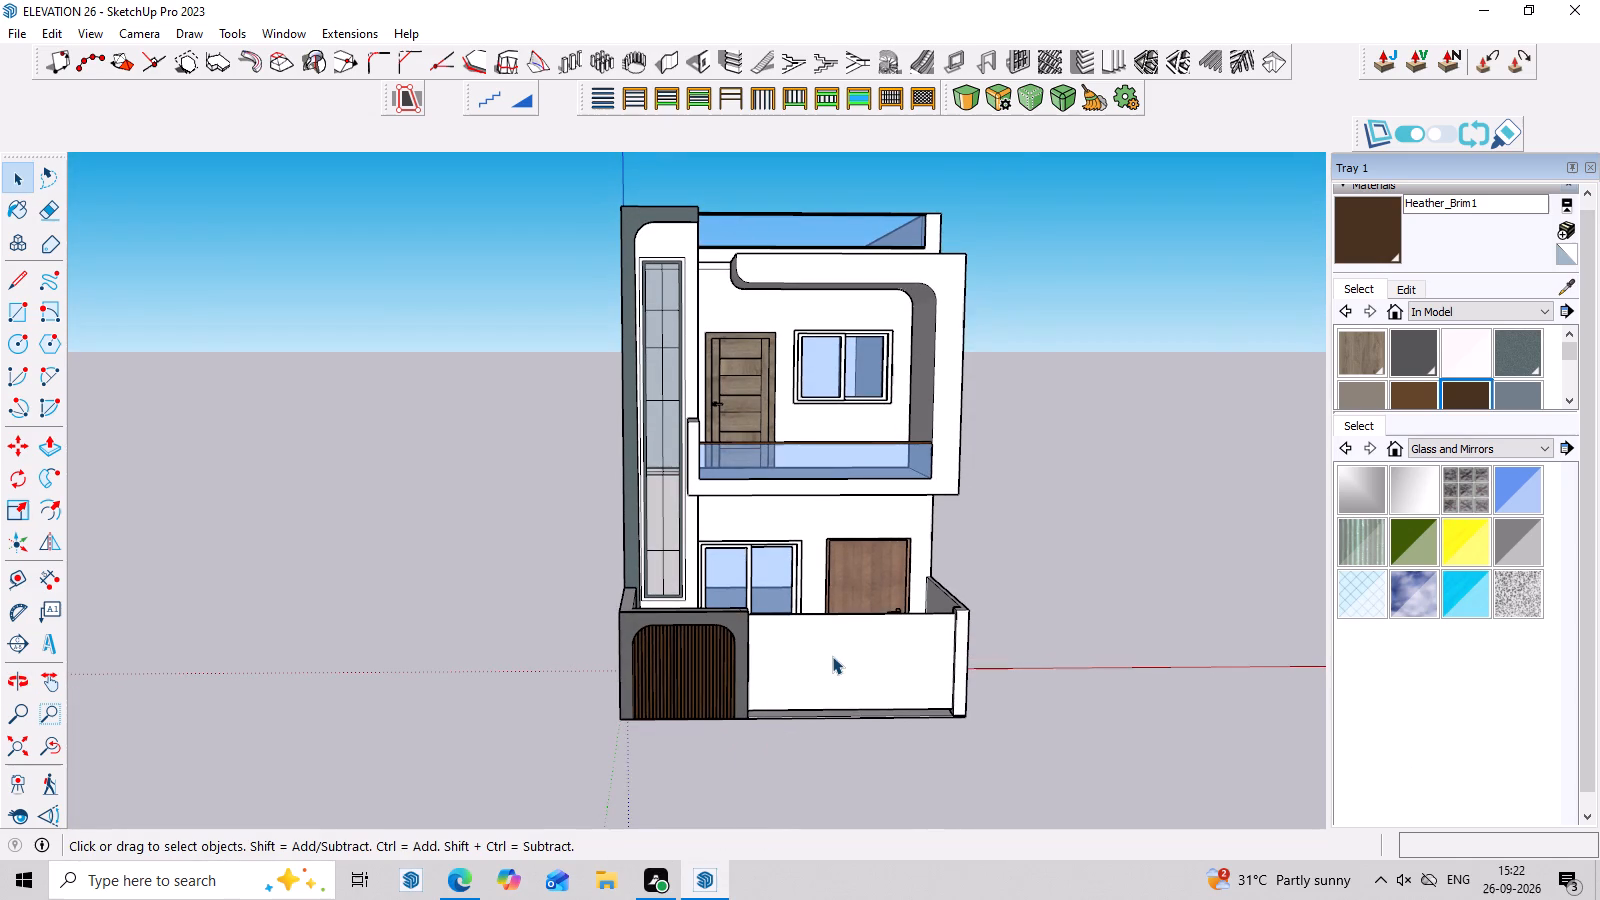
# Inside the house group, draw a rectangle about 9' 2" by 4" along the top edge of the plain front boundary wall.
pyautogui.scroll(7, 832, 656)
pyautogui.moveTo(1059, 727); pyautogui.dragTo(1076, 560, button='middle')
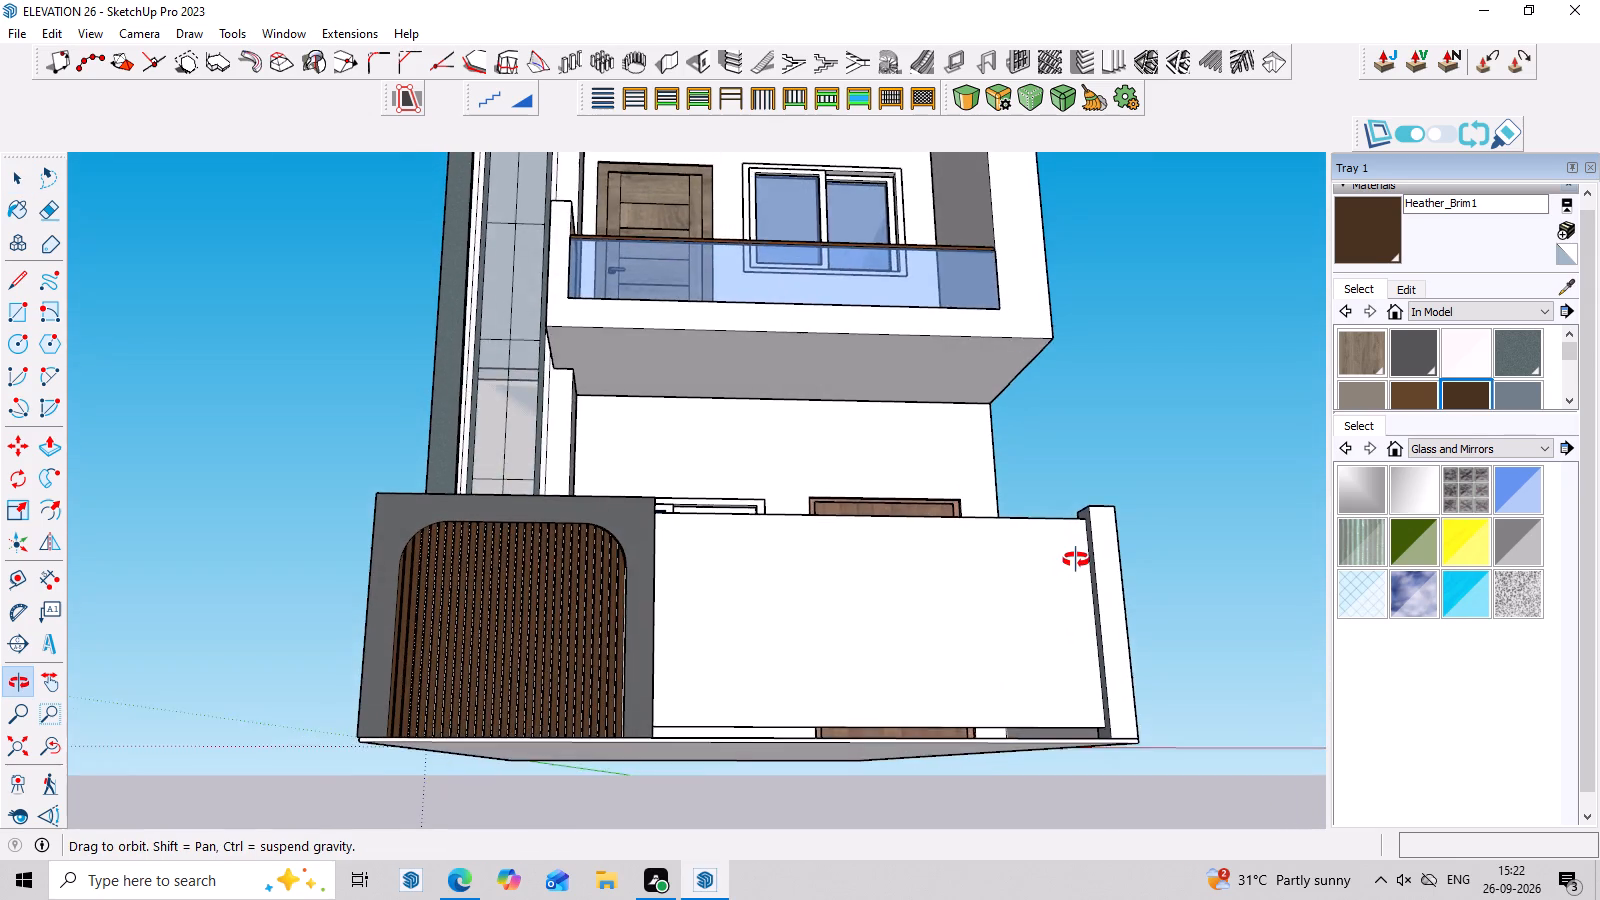
pyautogui.moveTo(1076, 560); pyautogui.dragTo(1029, 657, button='middle')
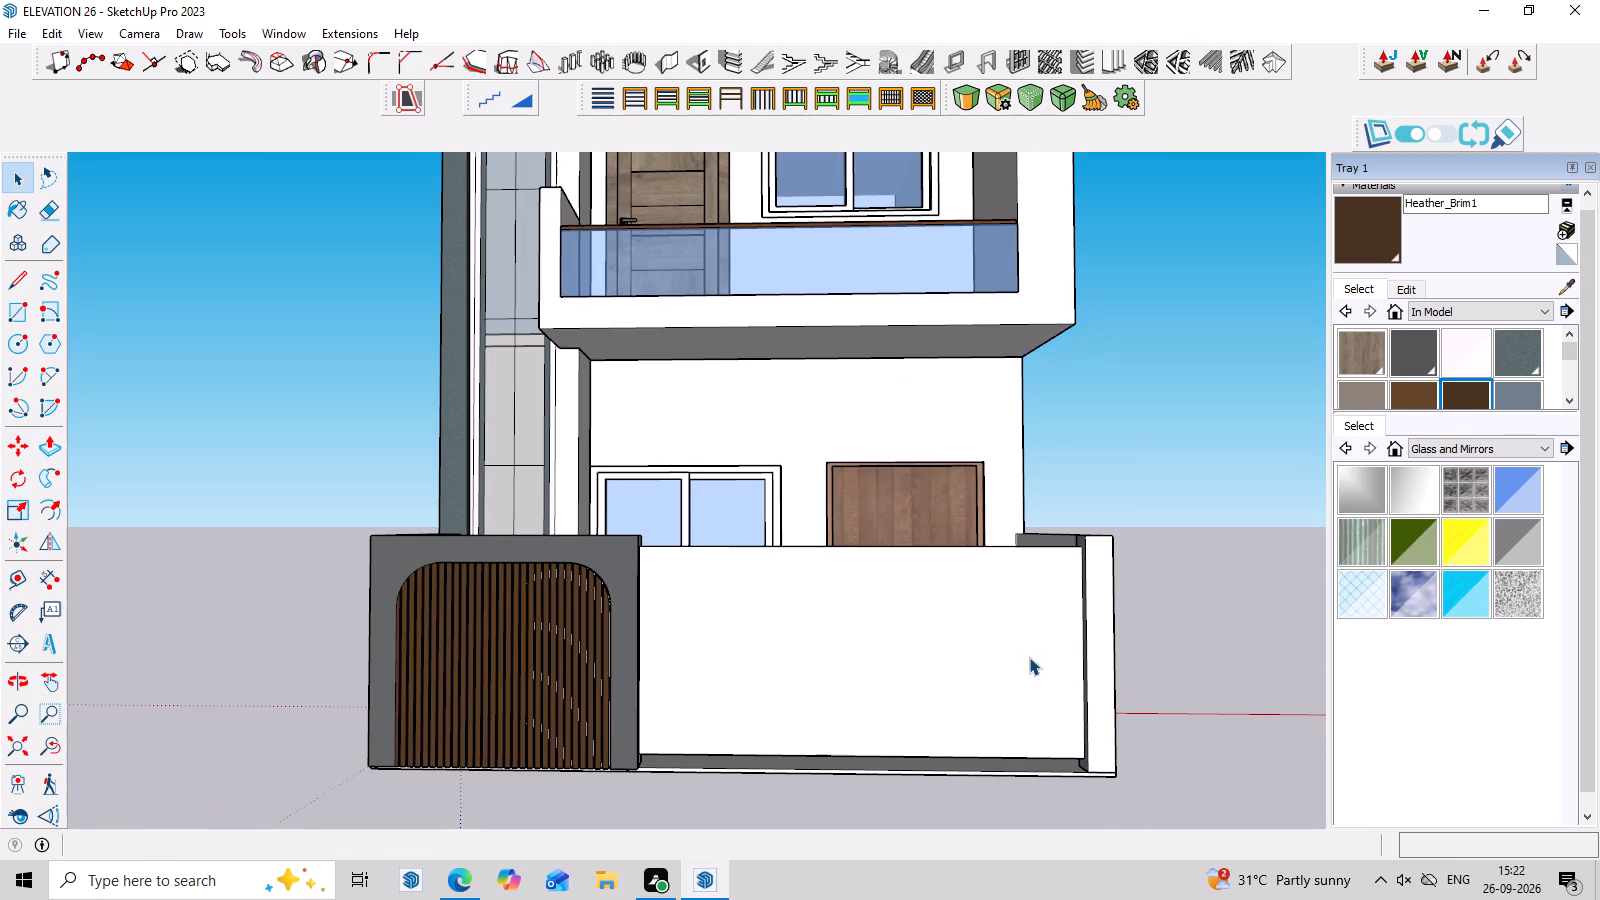
pyautogui.click(1030, 655)
pyautogui.scroll(3, 1030, 655)
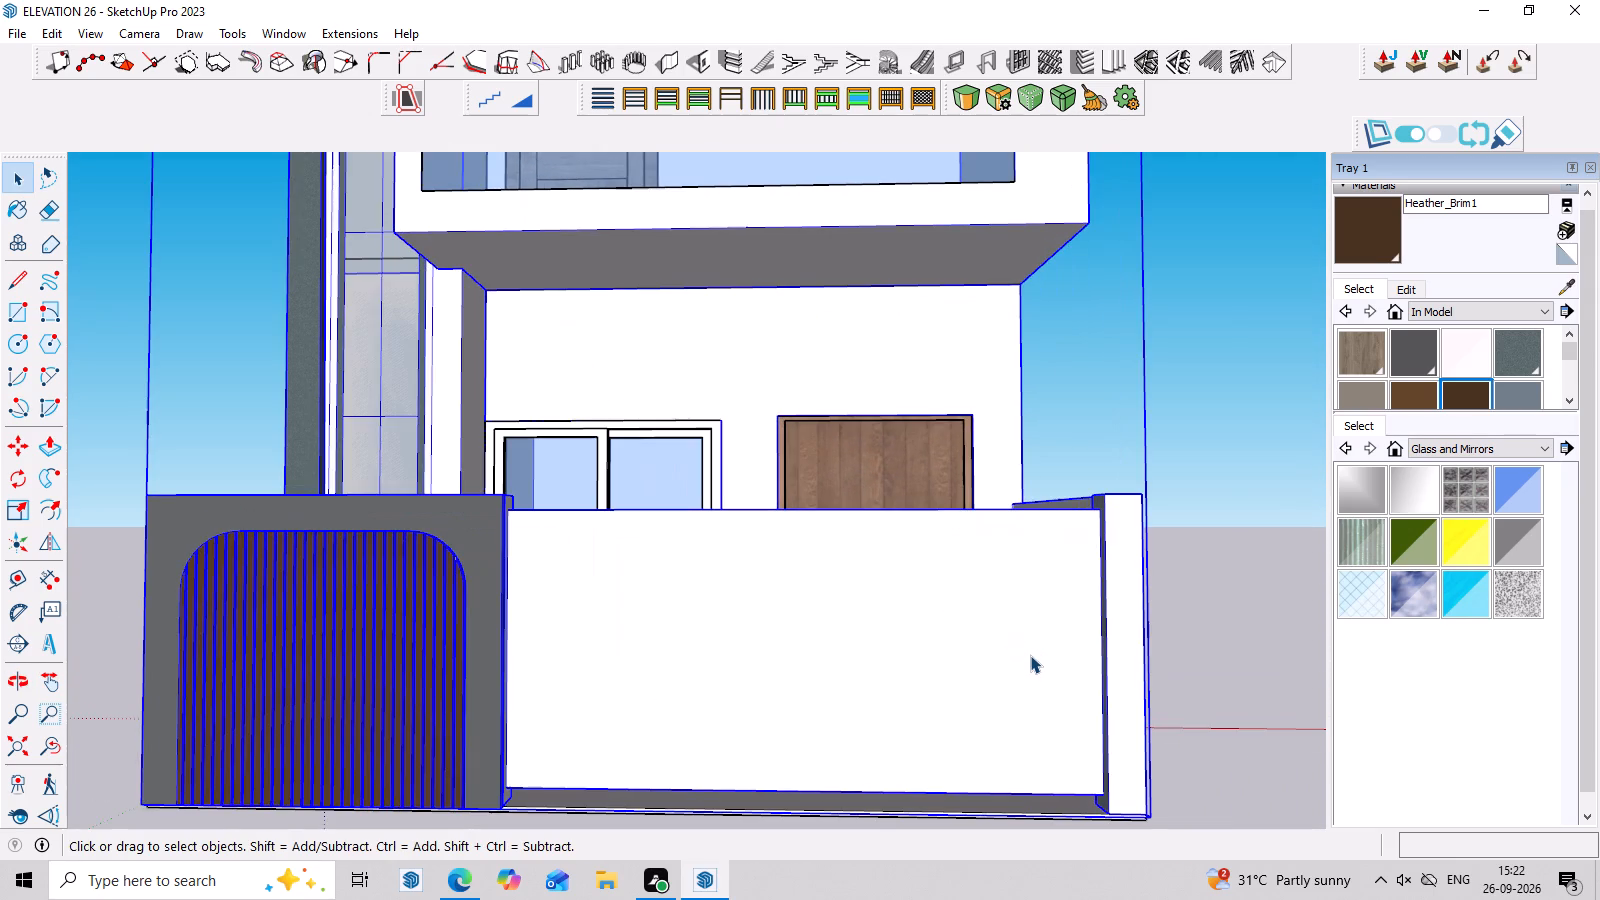
pyautogui.doubleClick(1030, 655)
pyautogui.scroll(4, 1030, 655)
pyautogui.click(1030, 655)
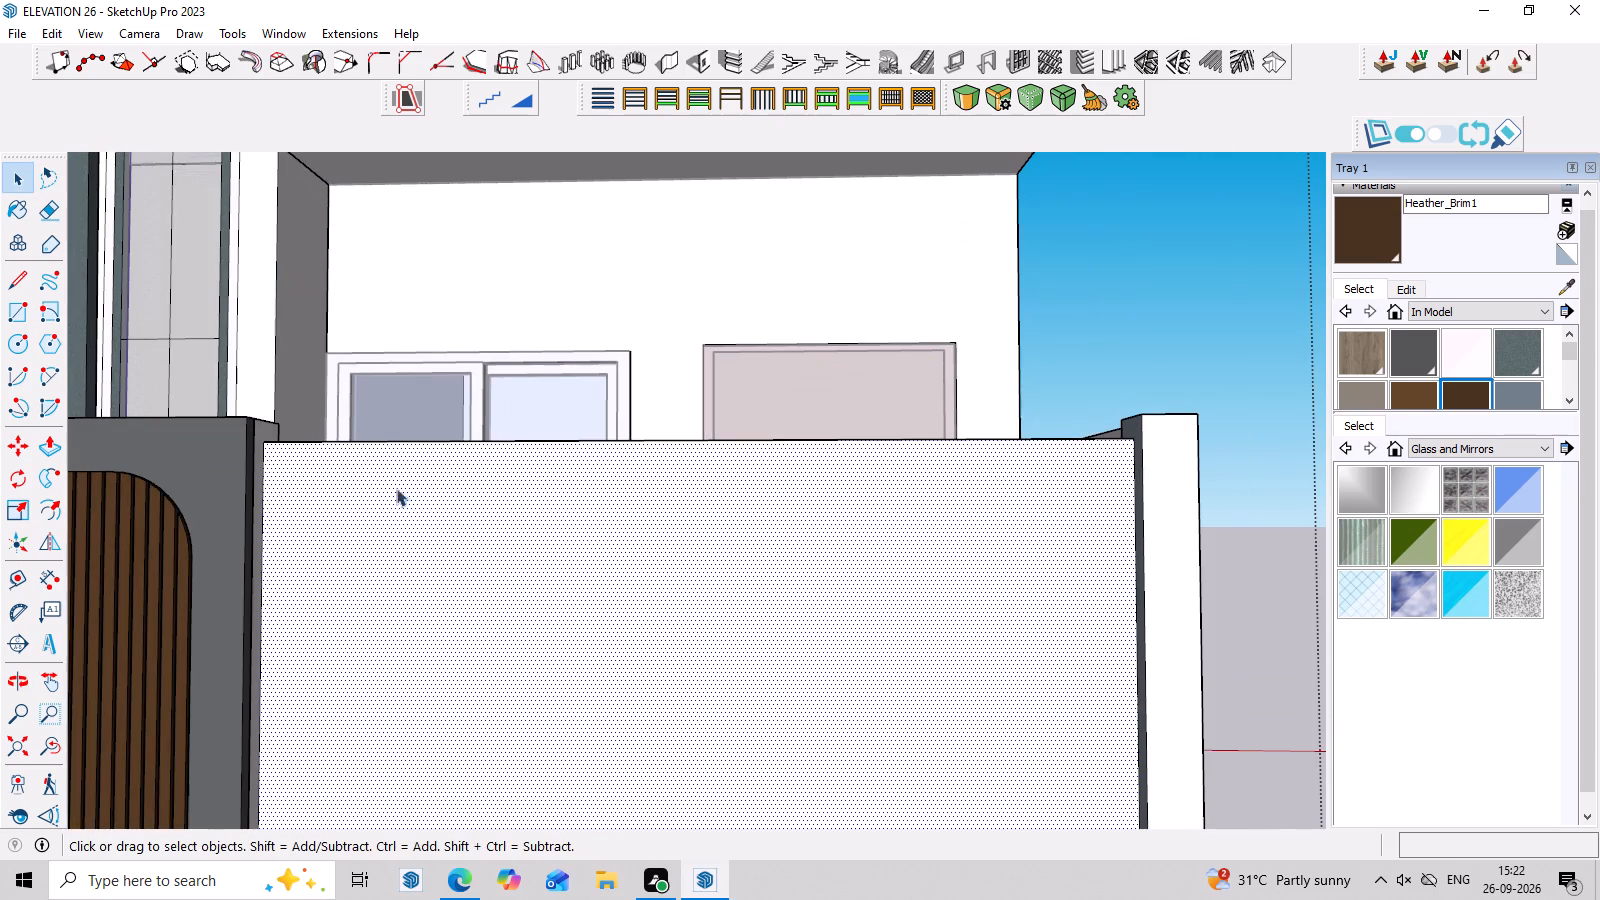
pyautogui.scroll(2, 320, 462)
pyautogui.press('r')
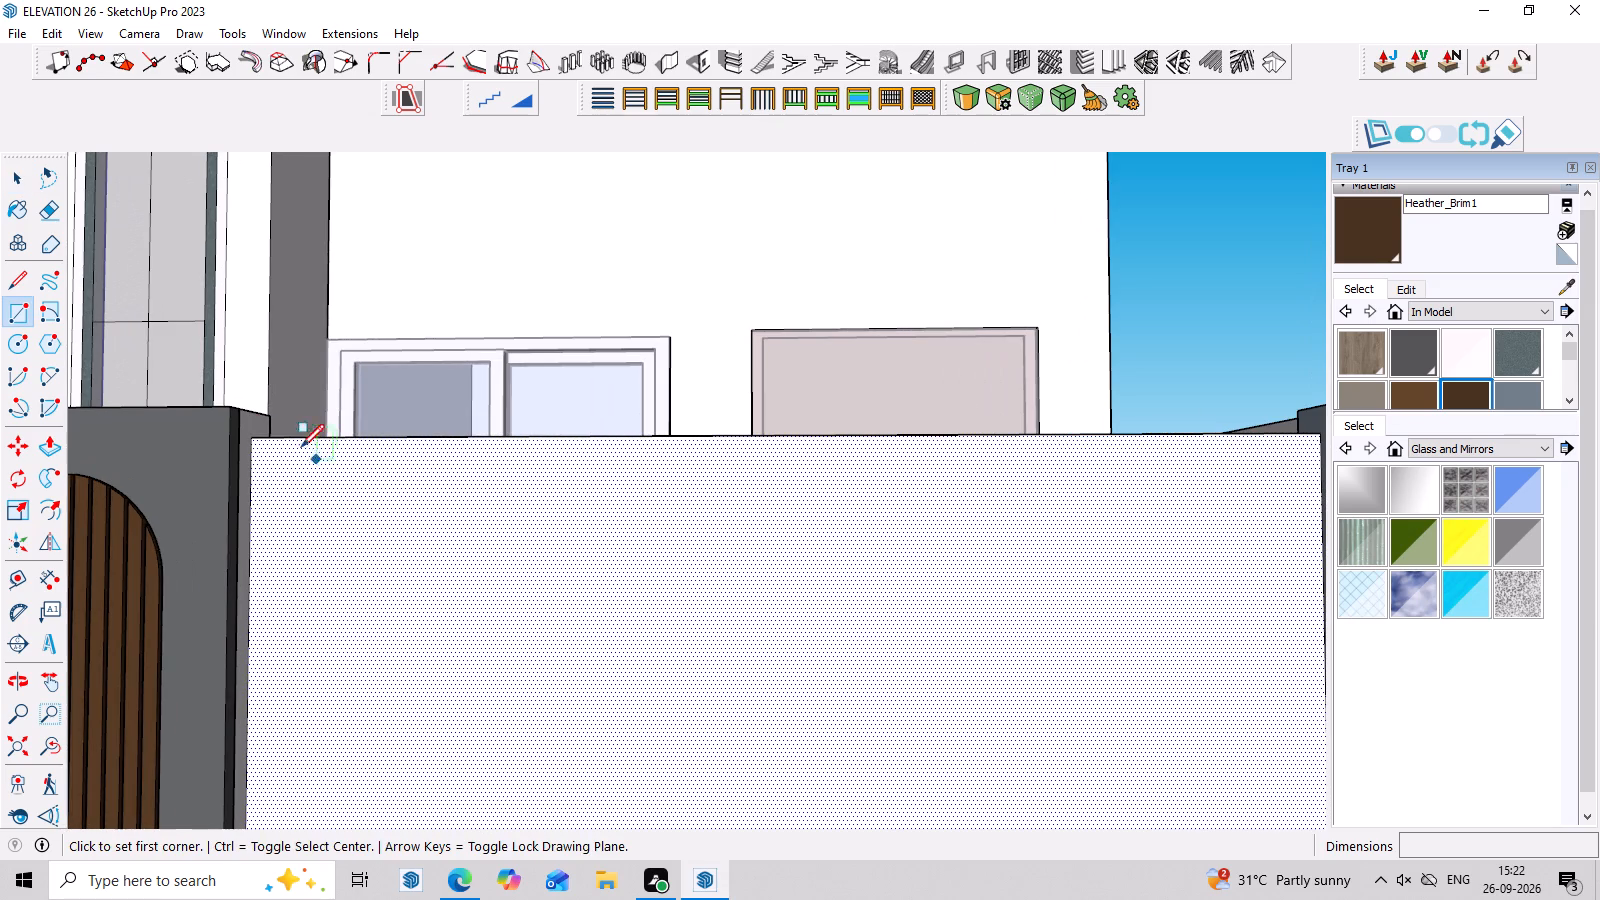
pyautogui.click(254, 442)
pyautogui.scroll(-6, 692, 541)
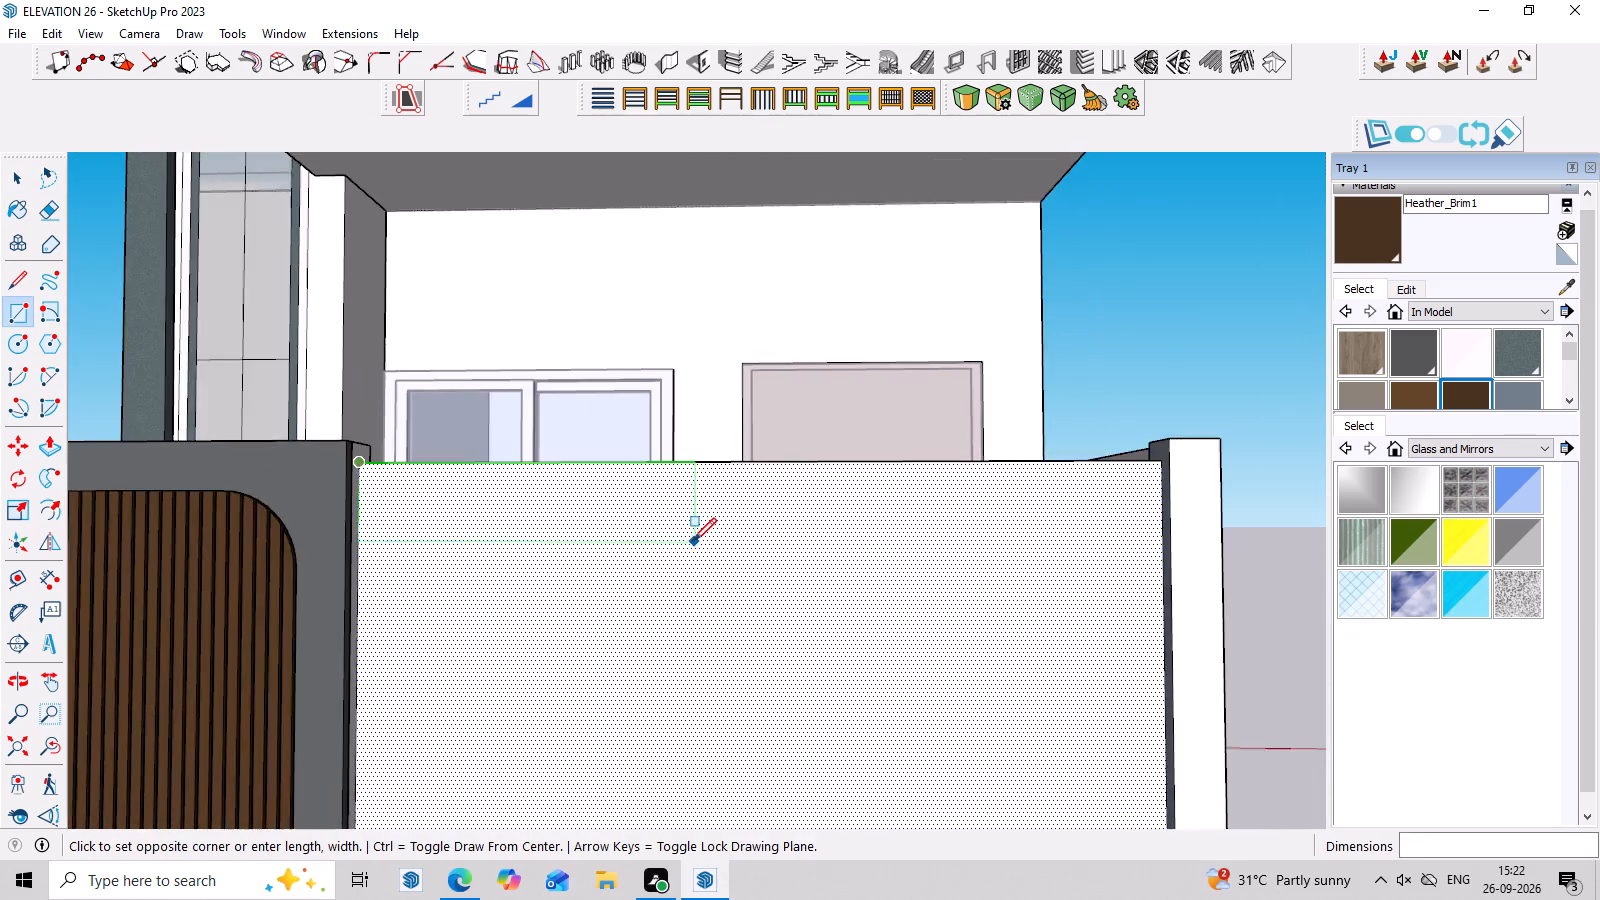
pyautogui.scroll(-2, 693, 541)
pyautogui.scroll(3, 977, 511)
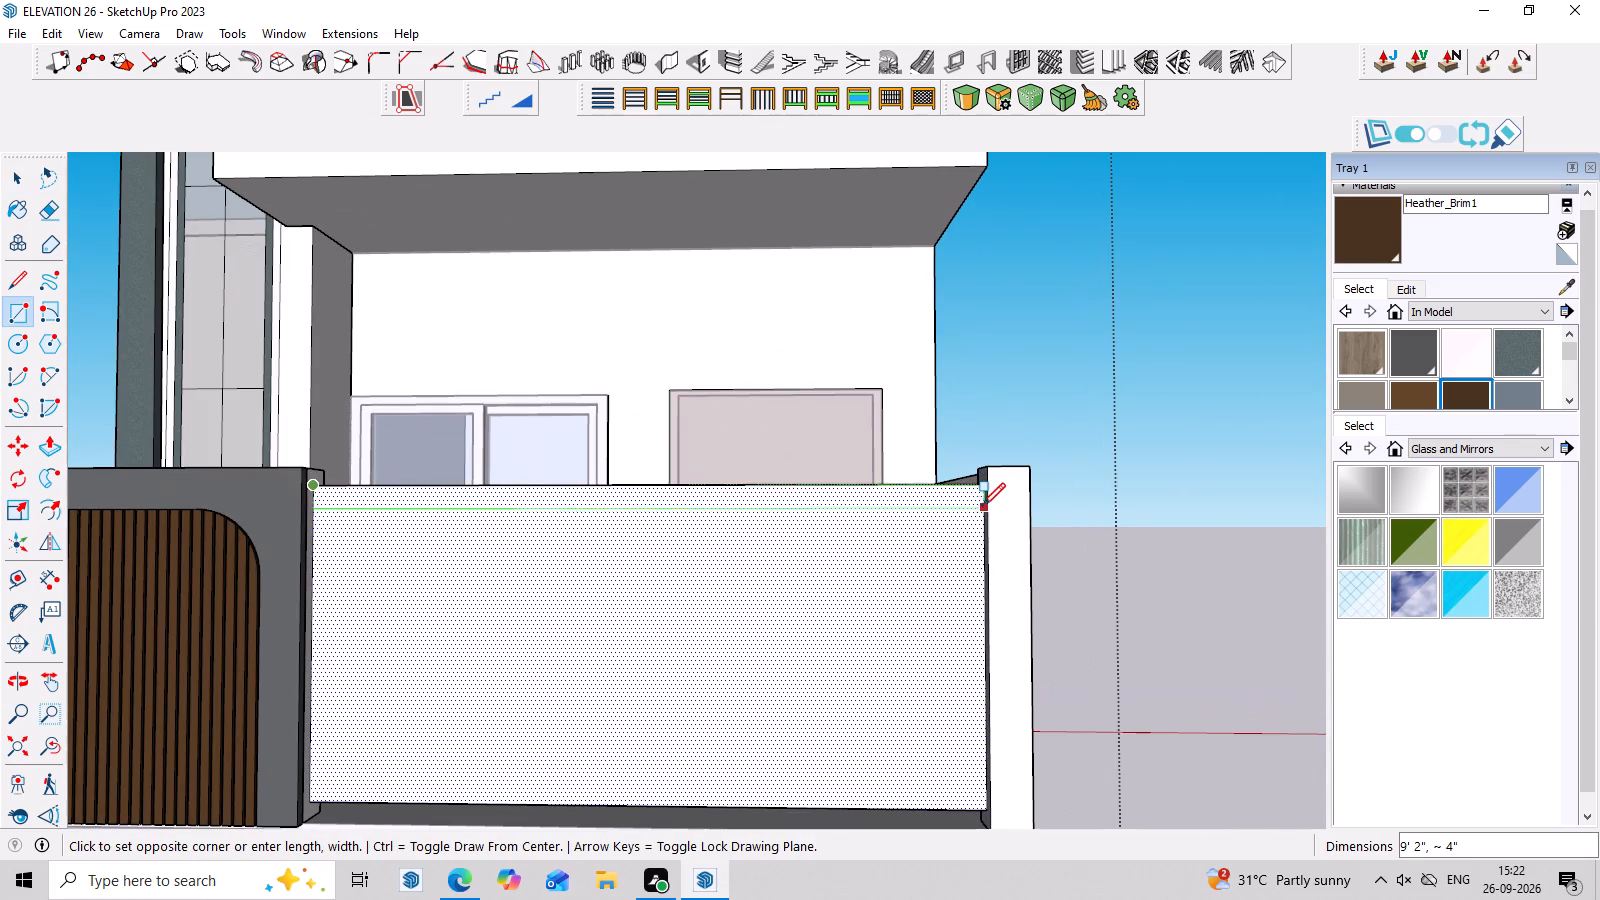
pyautogui.click(982, 506)
pyautogui.moveTo(961, 505); pyautogui.dragTo(964, 539, button='middle')
pyautogui.press('space')
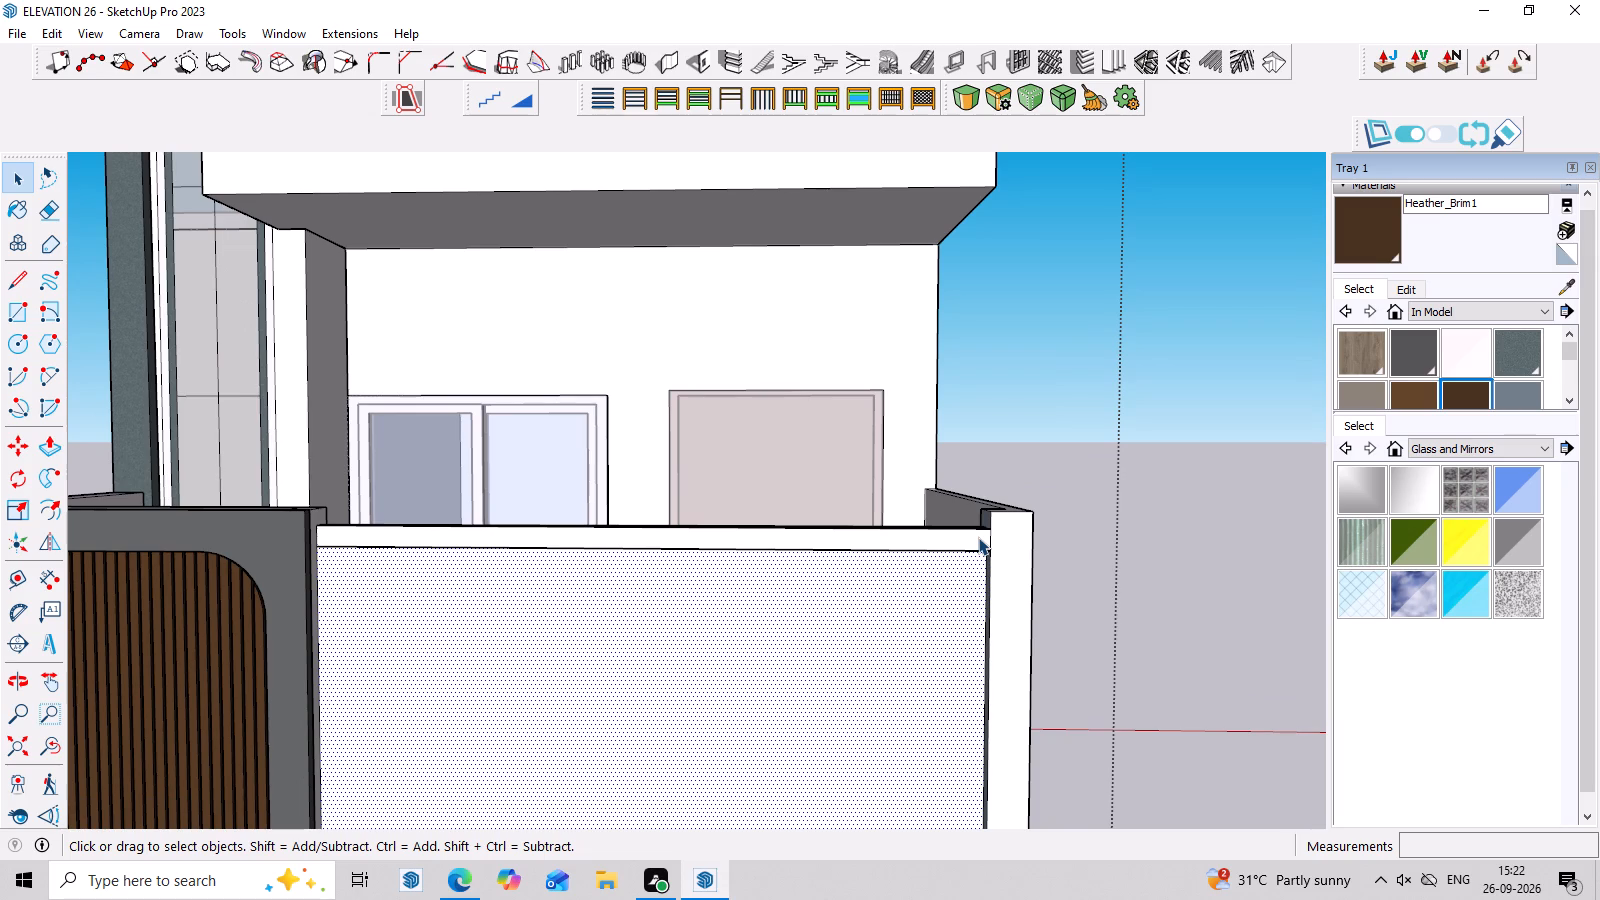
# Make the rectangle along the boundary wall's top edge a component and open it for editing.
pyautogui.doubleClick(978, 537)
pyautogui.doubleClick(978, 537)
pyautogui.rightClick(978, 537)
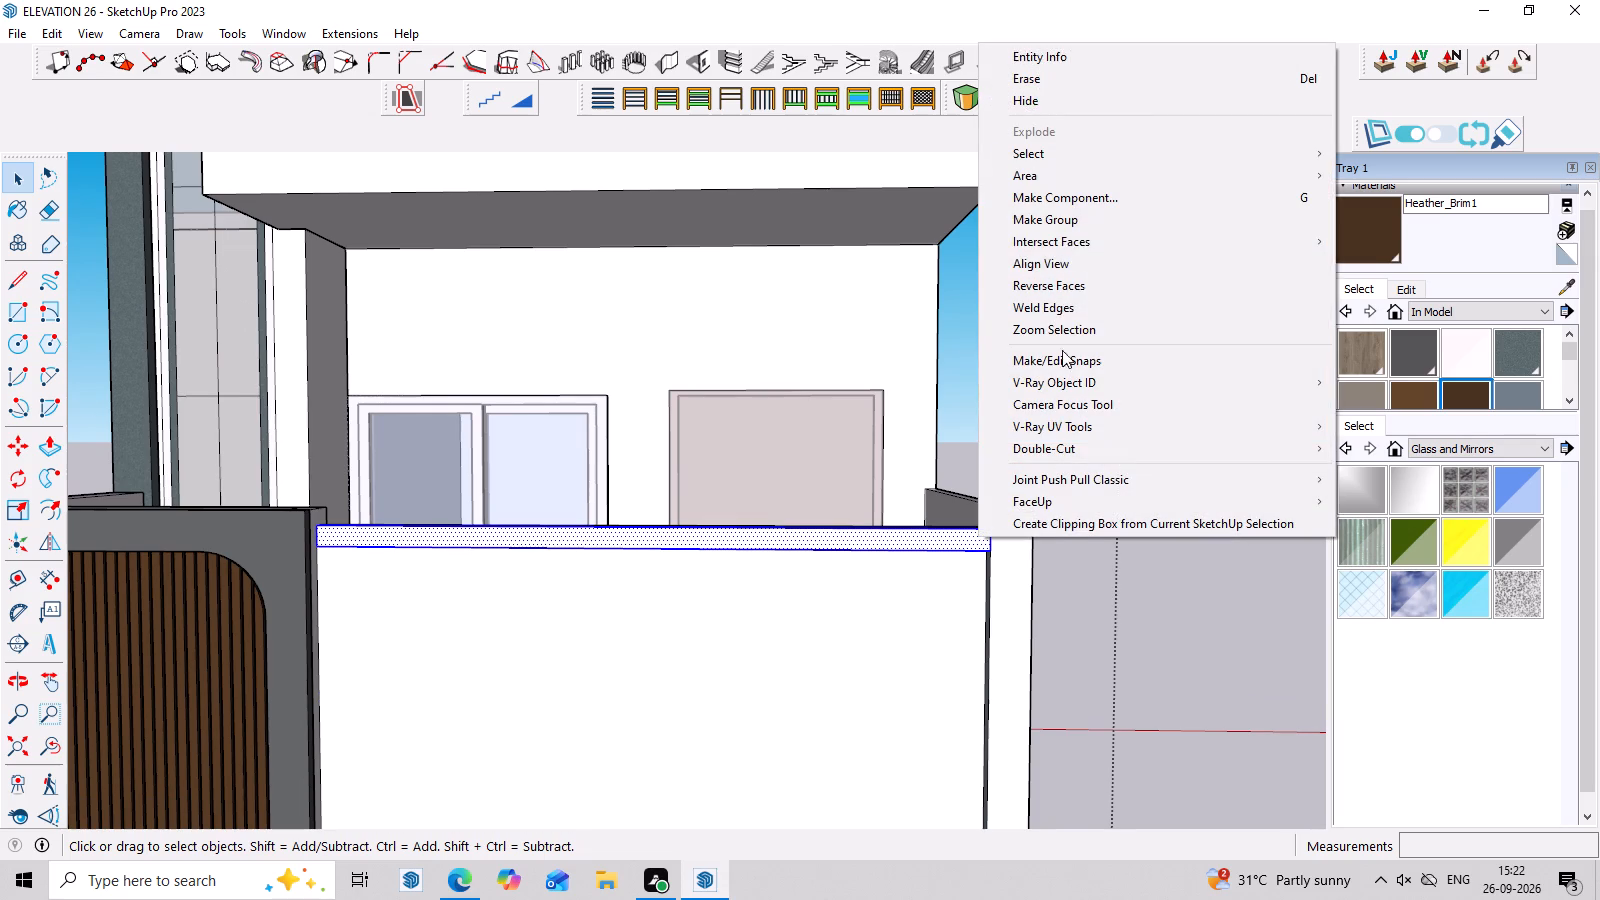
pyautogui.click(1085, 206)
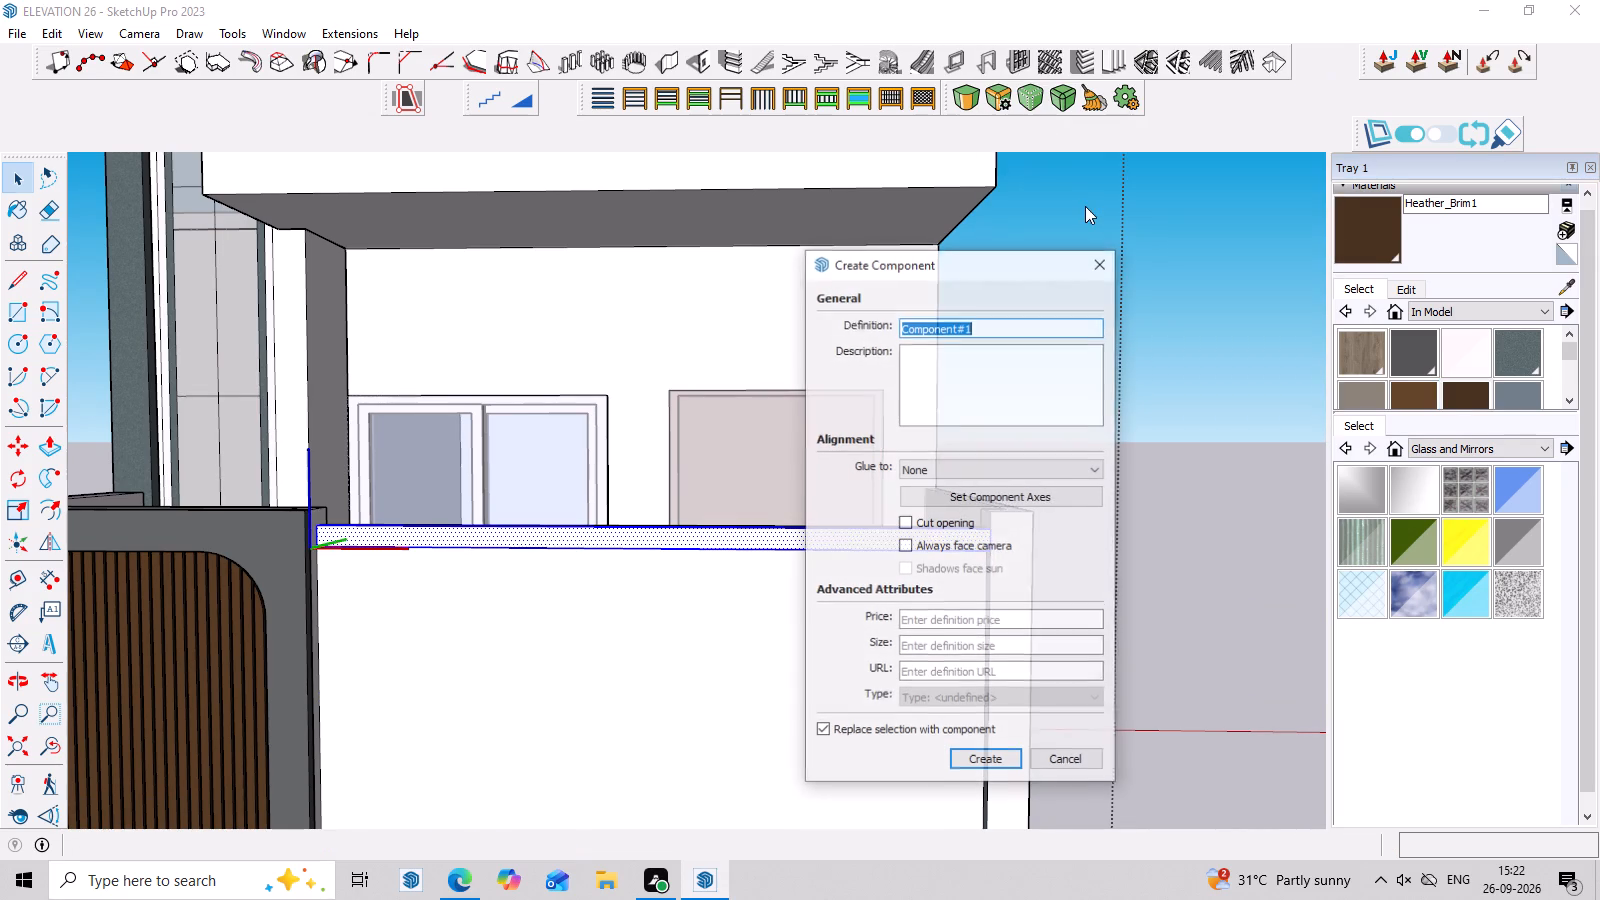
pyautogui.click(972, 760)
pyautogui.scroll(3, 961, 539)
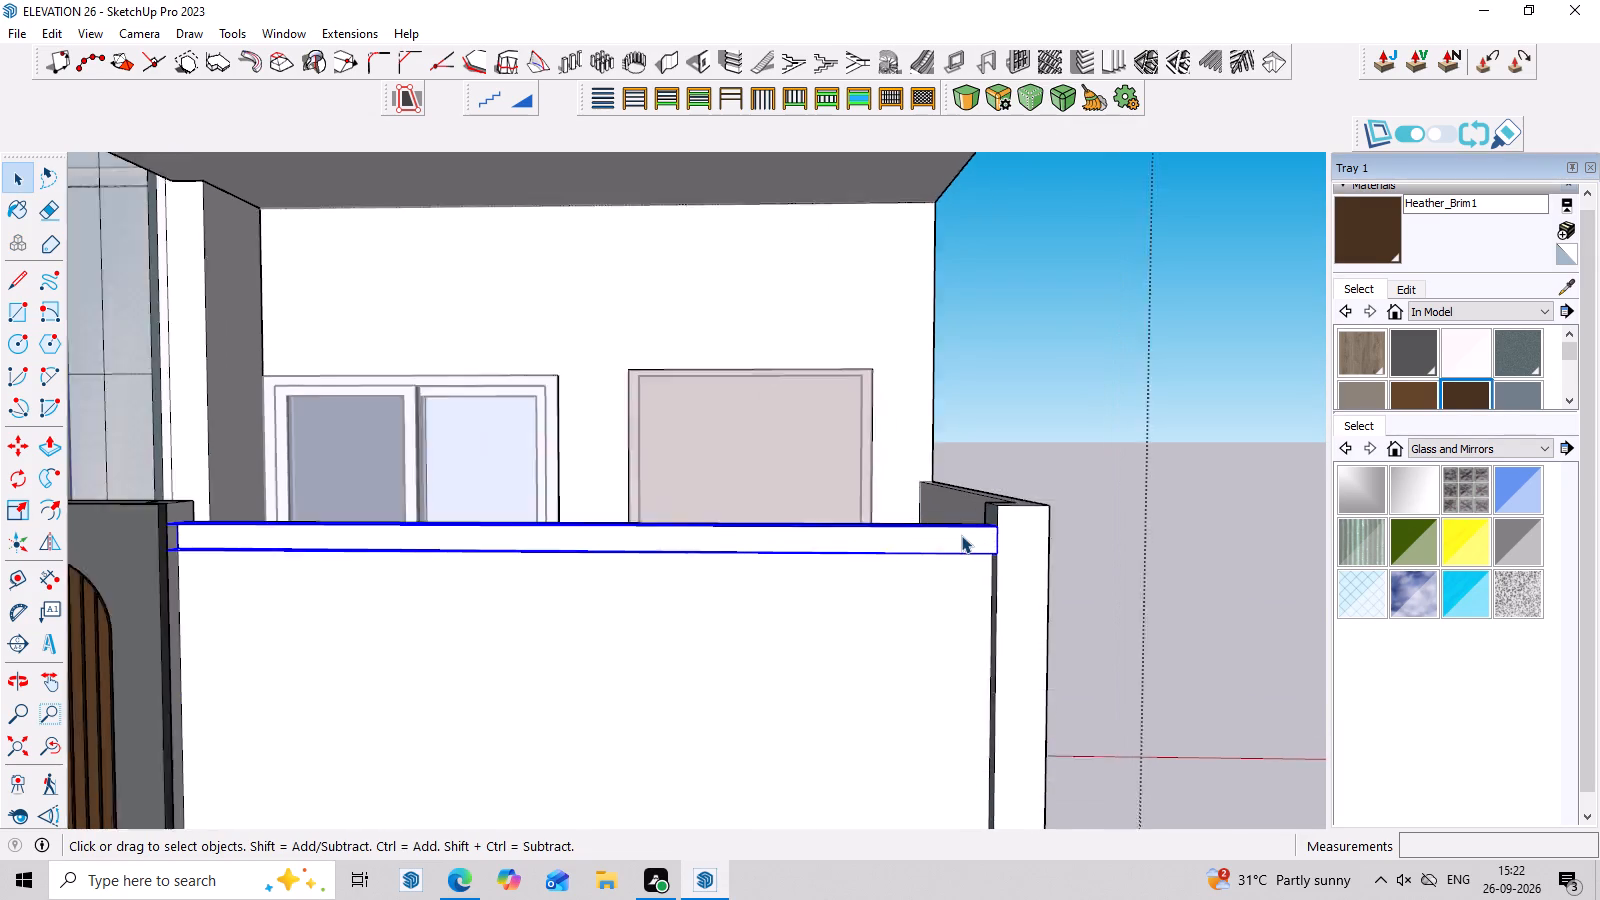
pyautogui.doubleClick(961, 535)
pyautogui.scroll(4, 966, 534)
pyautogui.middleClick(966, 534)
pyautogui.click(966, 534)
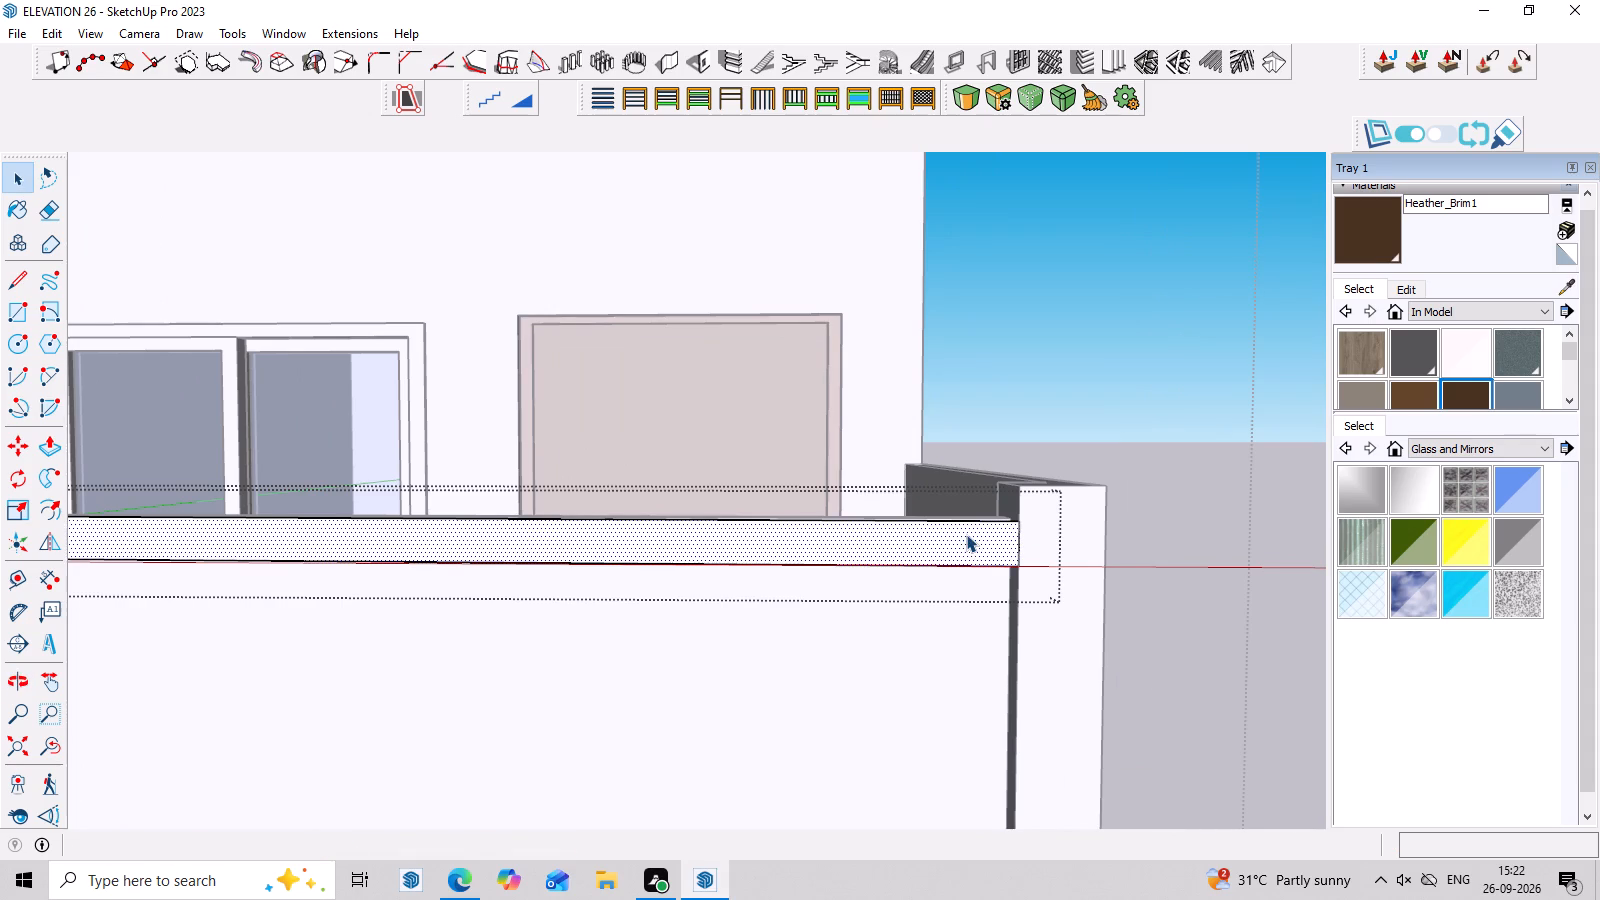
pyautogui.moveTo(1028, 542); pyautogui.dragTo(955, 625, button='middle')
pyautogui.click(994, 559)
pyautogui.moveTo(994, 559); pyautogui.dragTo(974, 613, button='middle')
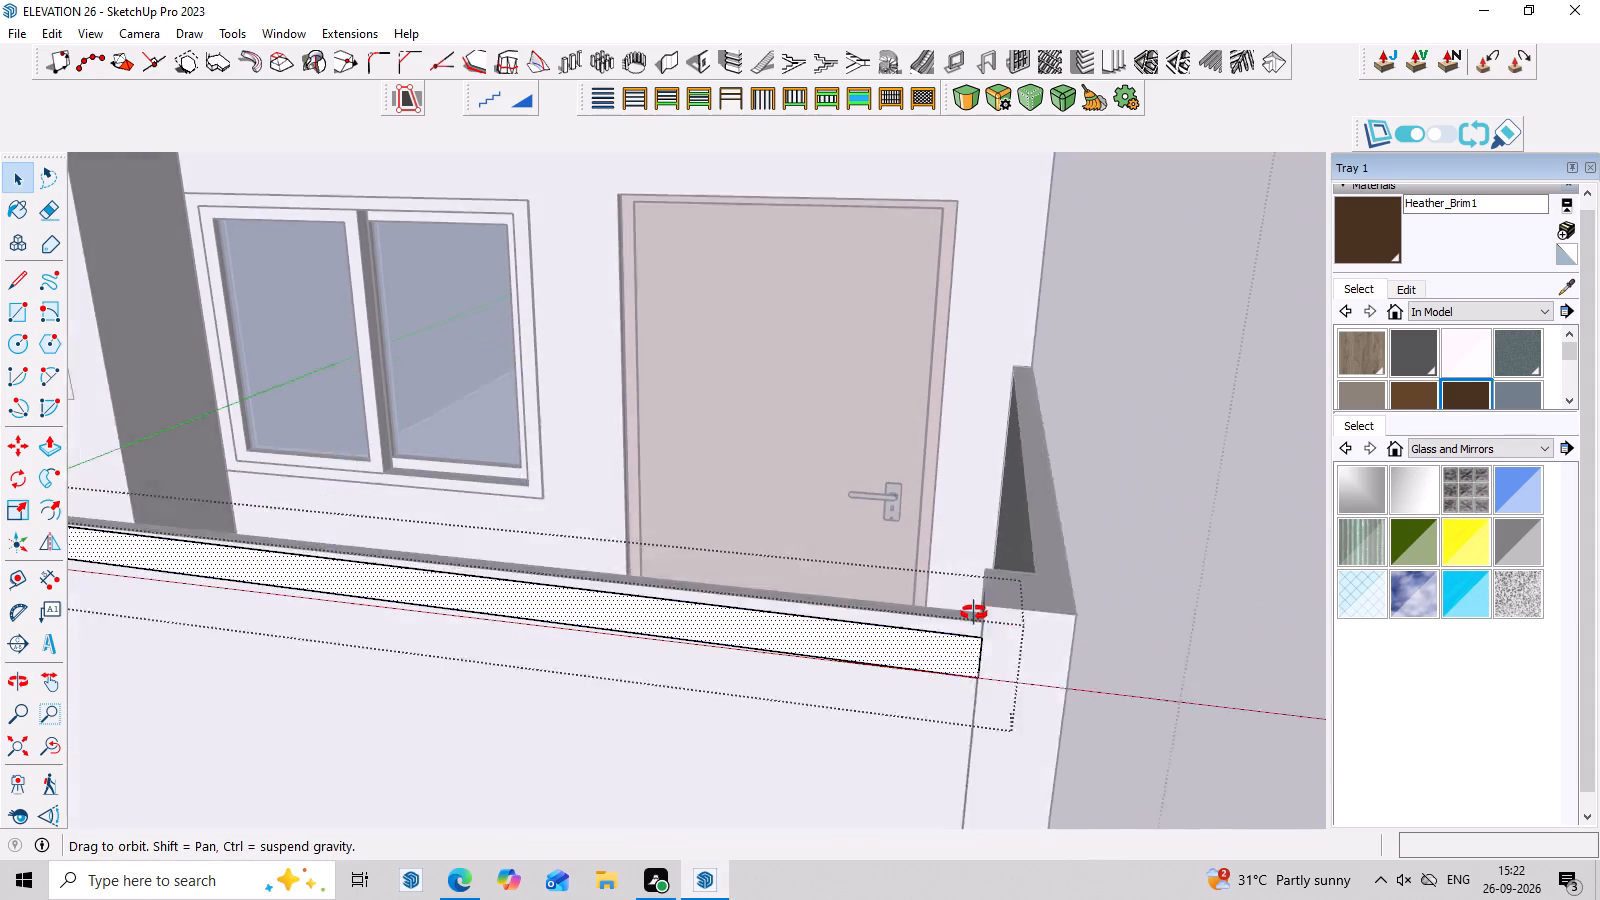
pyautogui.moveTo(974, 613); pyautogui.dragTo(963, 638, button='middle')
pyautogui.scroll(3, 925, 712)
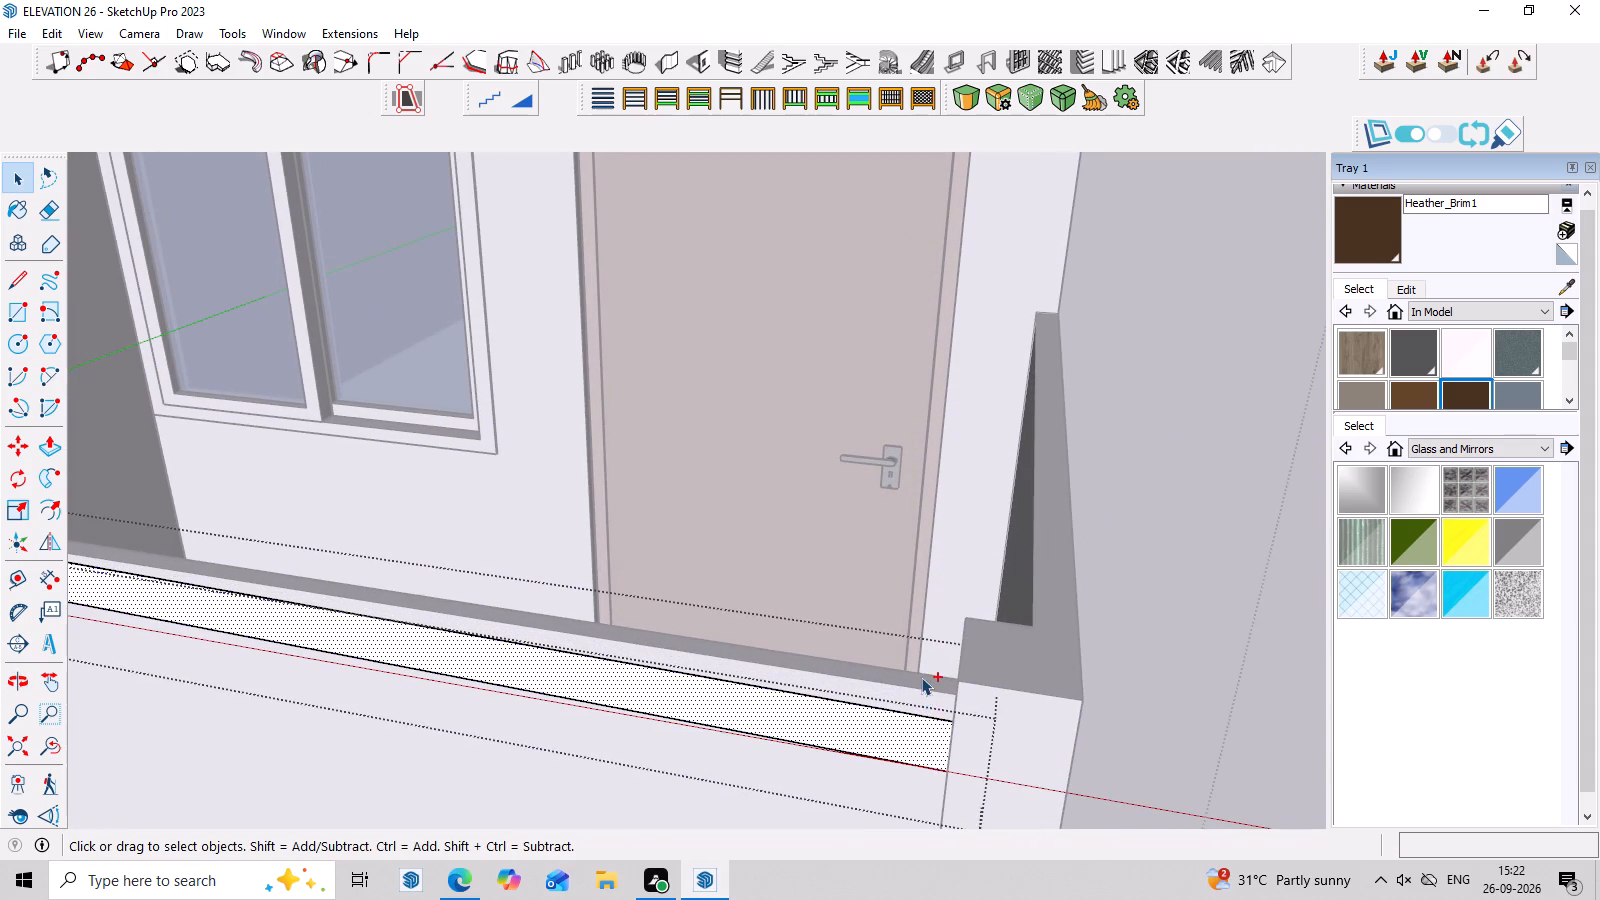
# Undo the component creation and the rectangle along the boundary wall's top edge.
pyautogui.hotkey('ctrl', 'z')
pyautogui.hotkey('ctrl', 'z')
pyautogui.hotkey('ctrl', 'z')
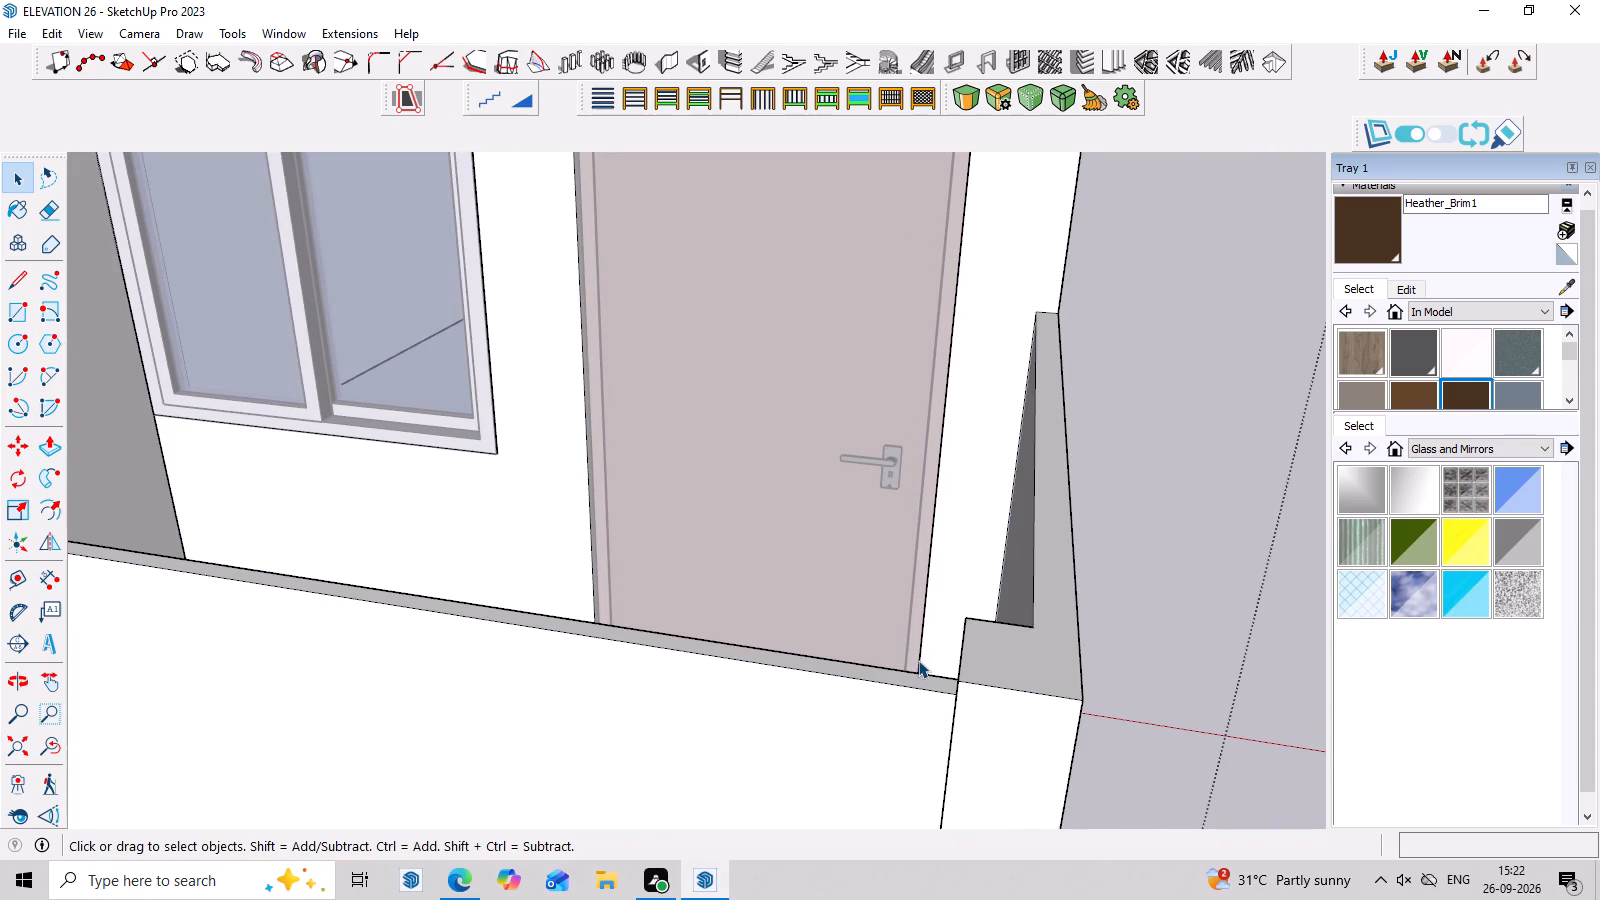
# Examine the plain front boundary wall and its end pillar from the front and side.
pyautogui.scroll(-8, 918, 660)
pyautogui.moveTo(1216, 638); pyautogui.dragTo(756, 552, button='middle')
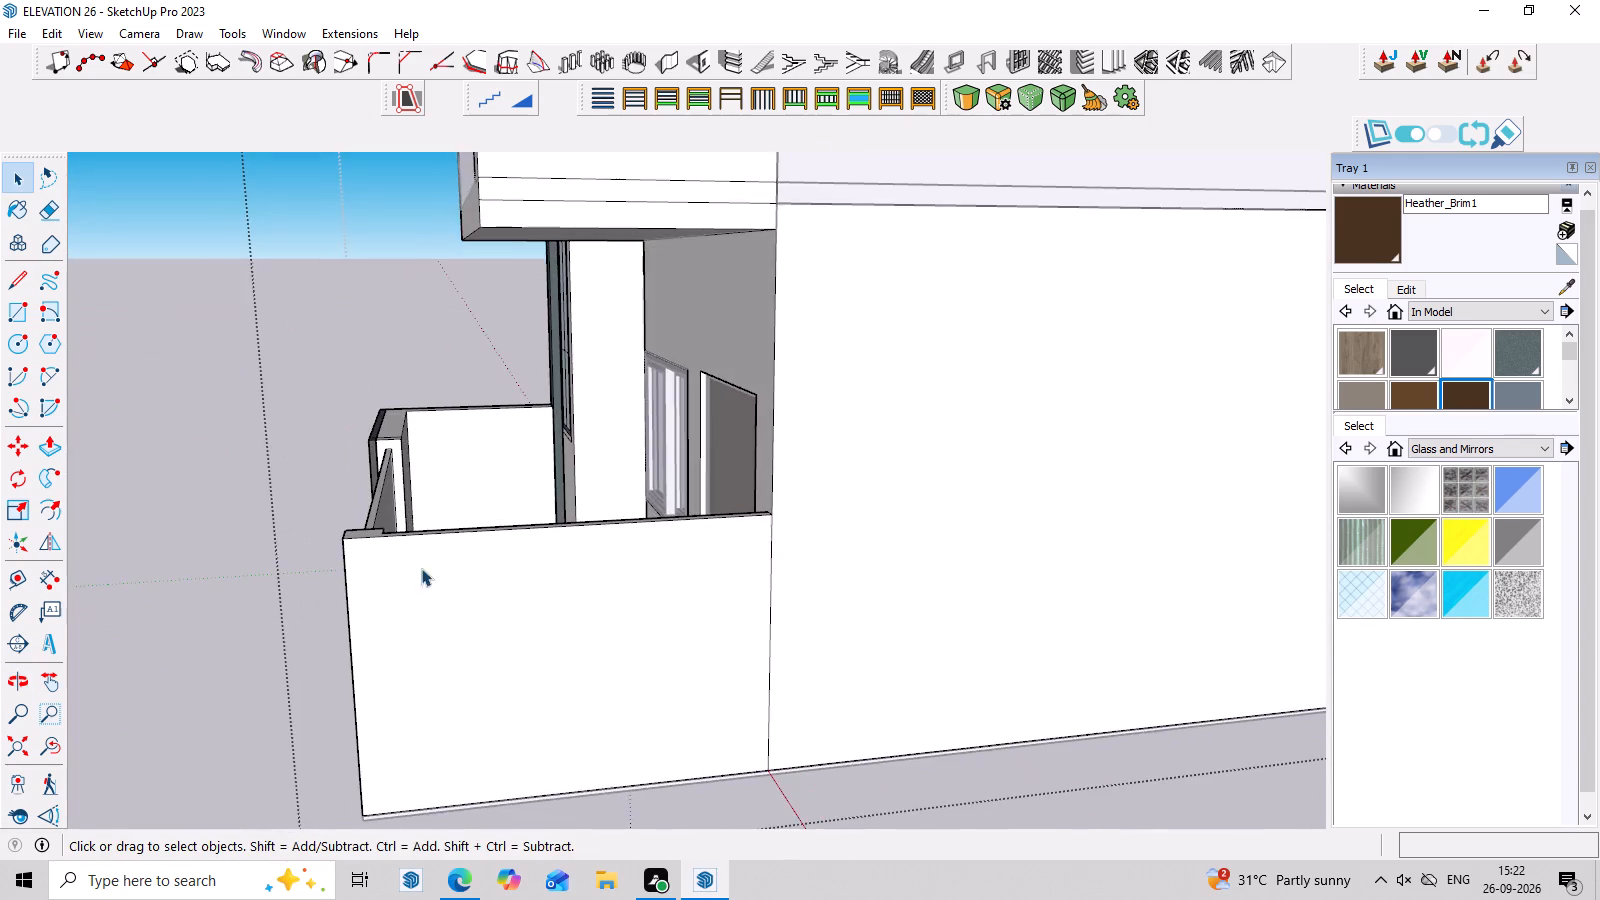
pyautogui.scroll(3, 371, 568)
pyautogui.moveTo(372, 579); pyautogui.dragTo(1030, 471, button='middle')
pyautogui.scroll(3, 1163, 442)
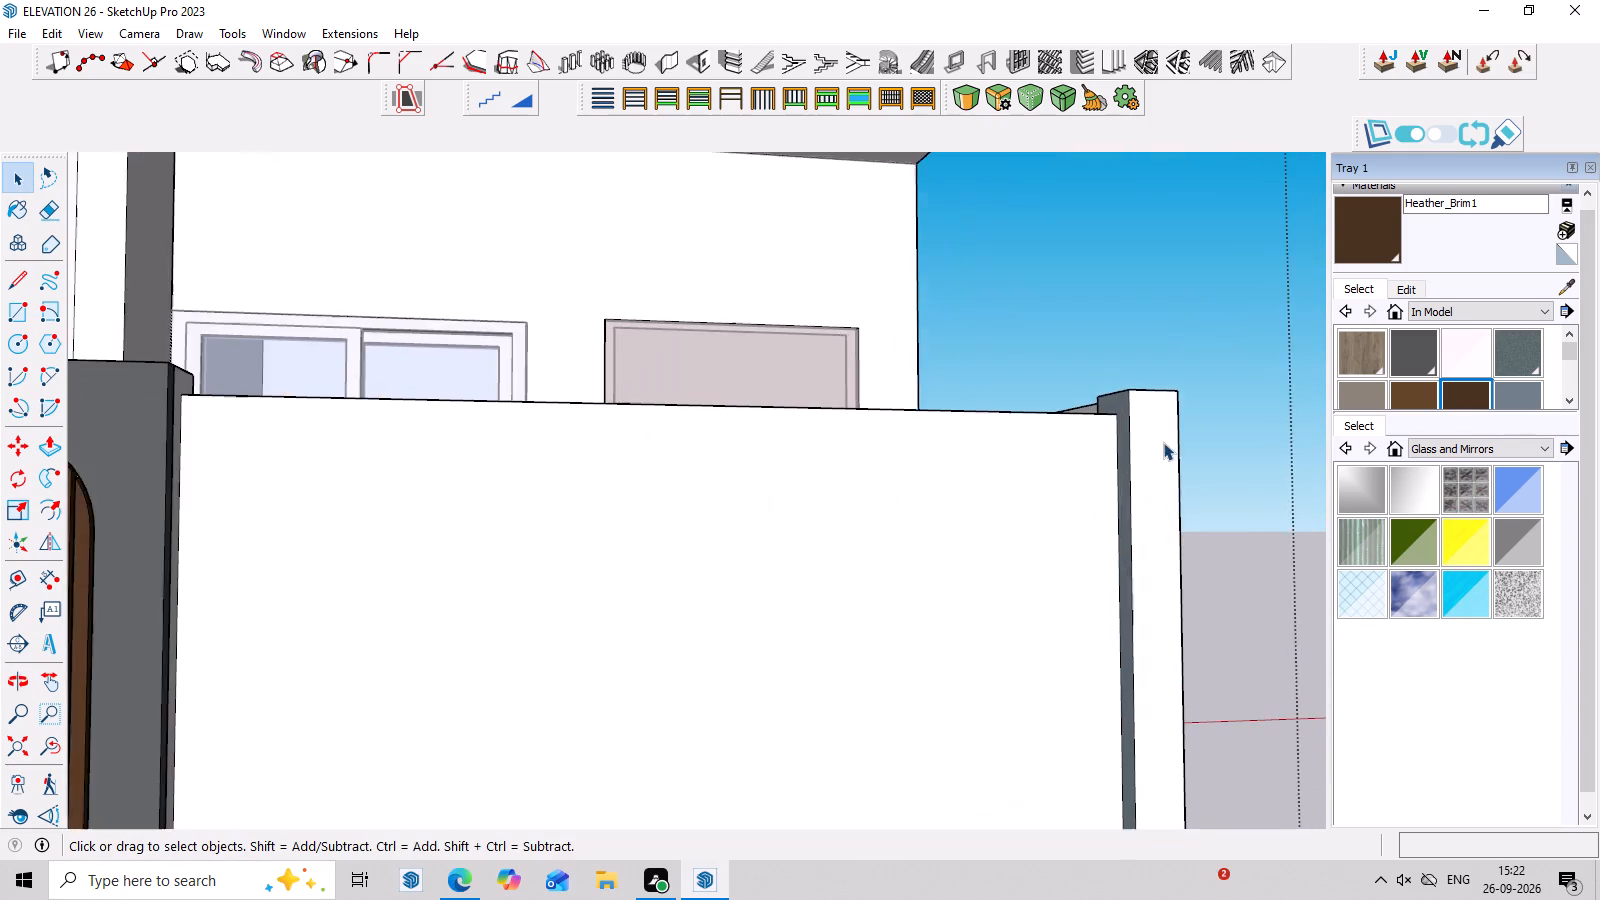
pyautogui.moveTo(1163, 442); pyautogui.dragTo(933, 550, button='middle')
pyautogui.scroll(1, 976, 518)
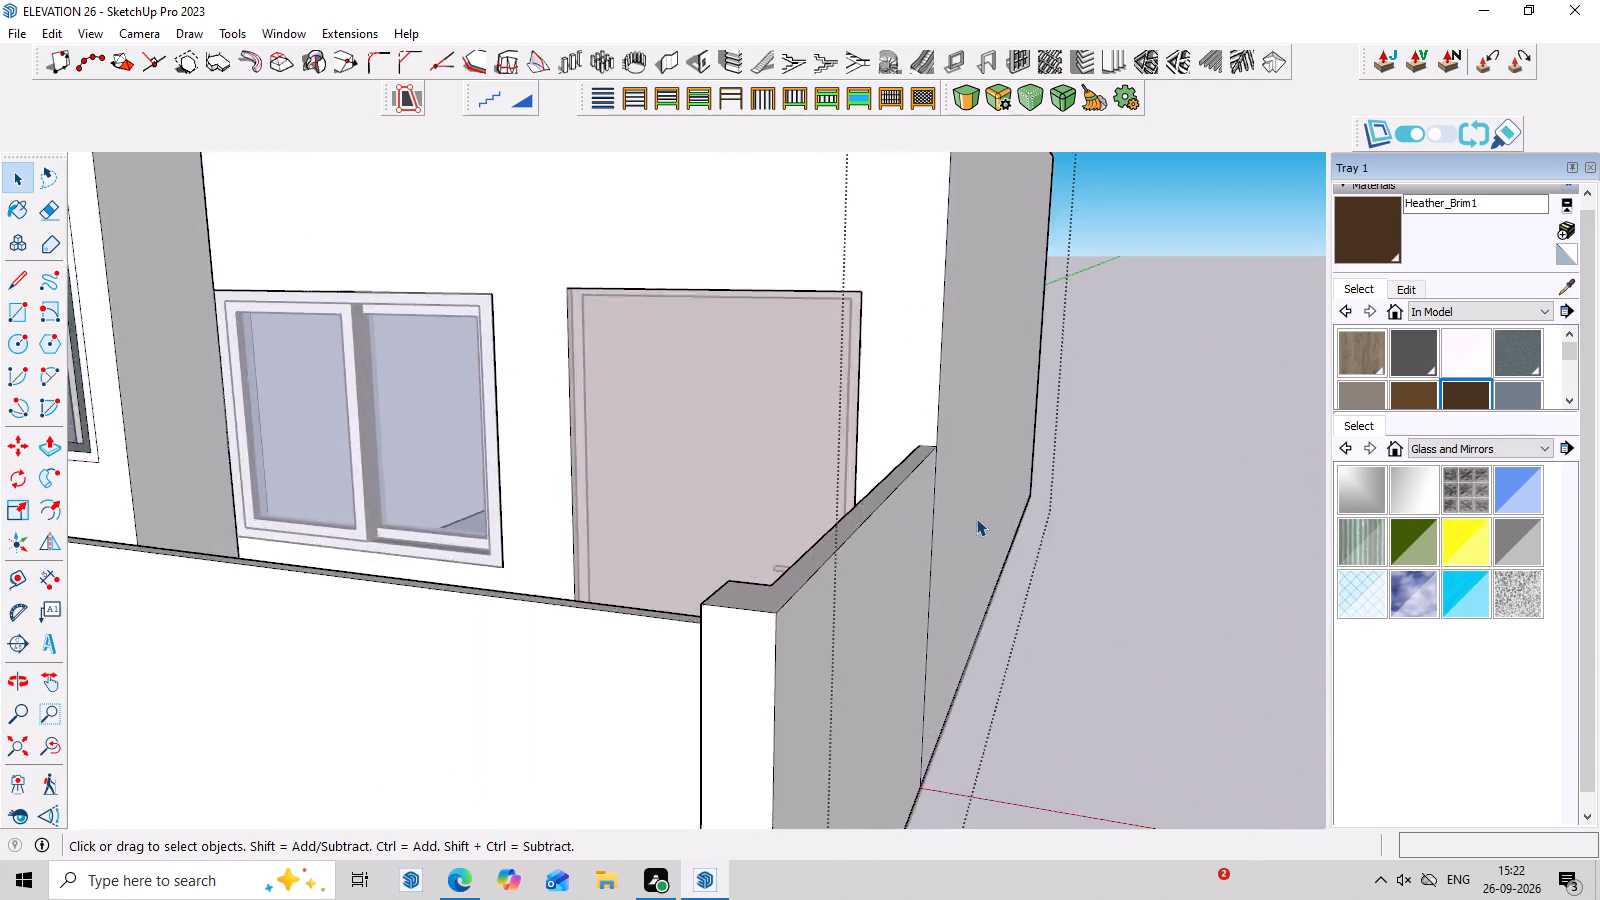
pyautogui.scroll(-6, 976, 518)
pyautogui.moveTo(966, 532); pyautogui.dragTo(1070, 529, button='middle')
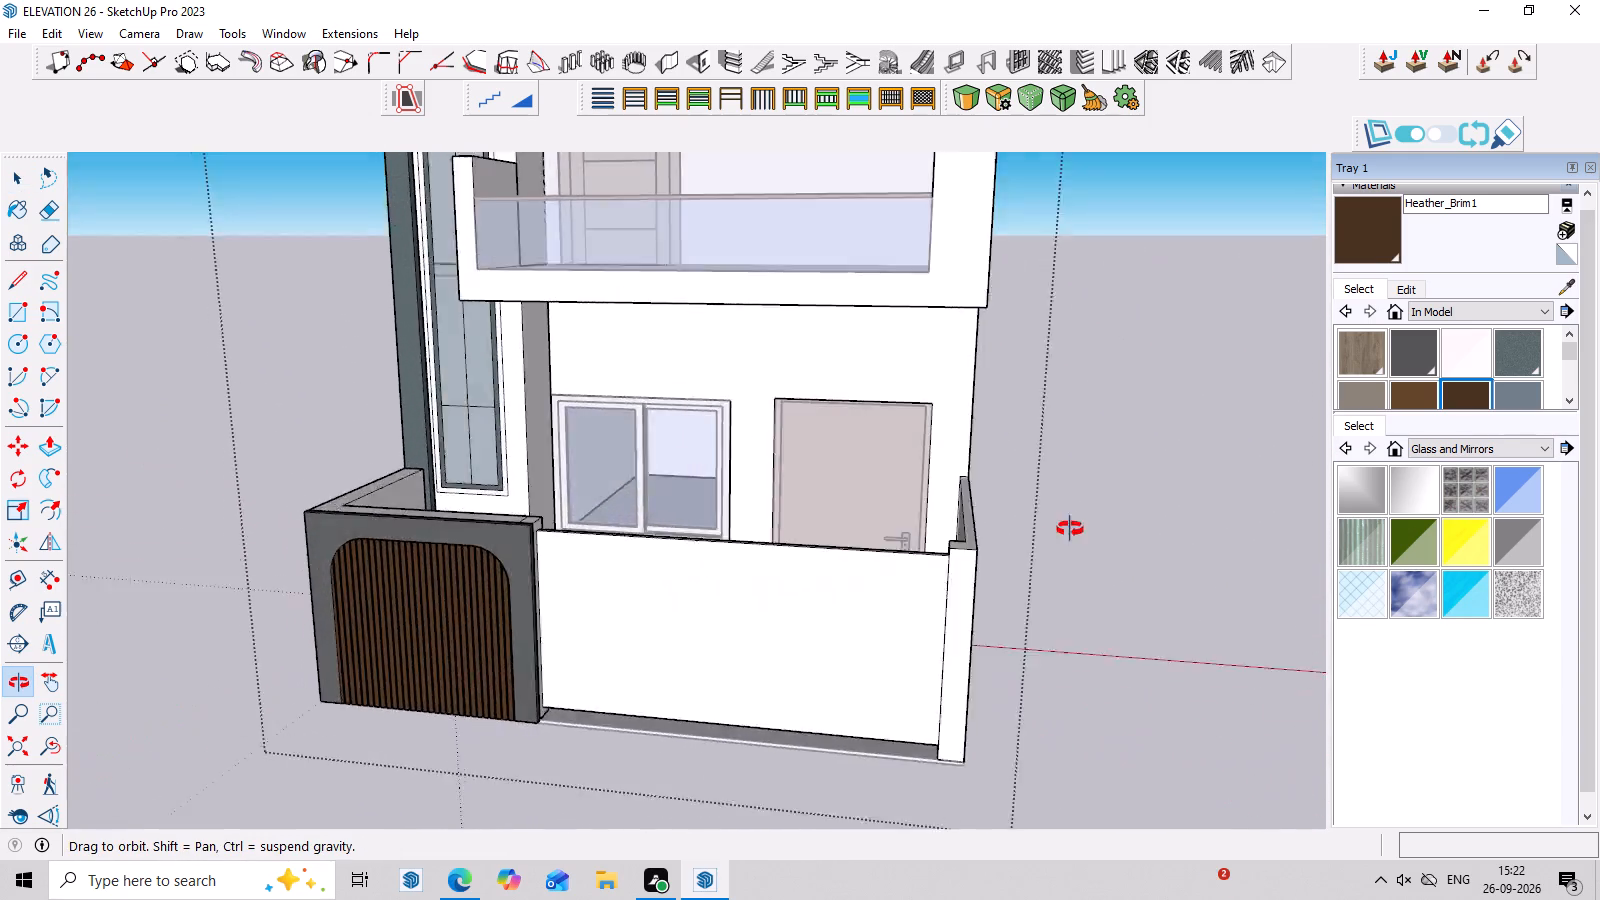
pyautogui.moveTo(1070, 529); pyautogui.dragTo(1163, 418, button='middle')
pyautogui.scroll(4, 1049, 487)
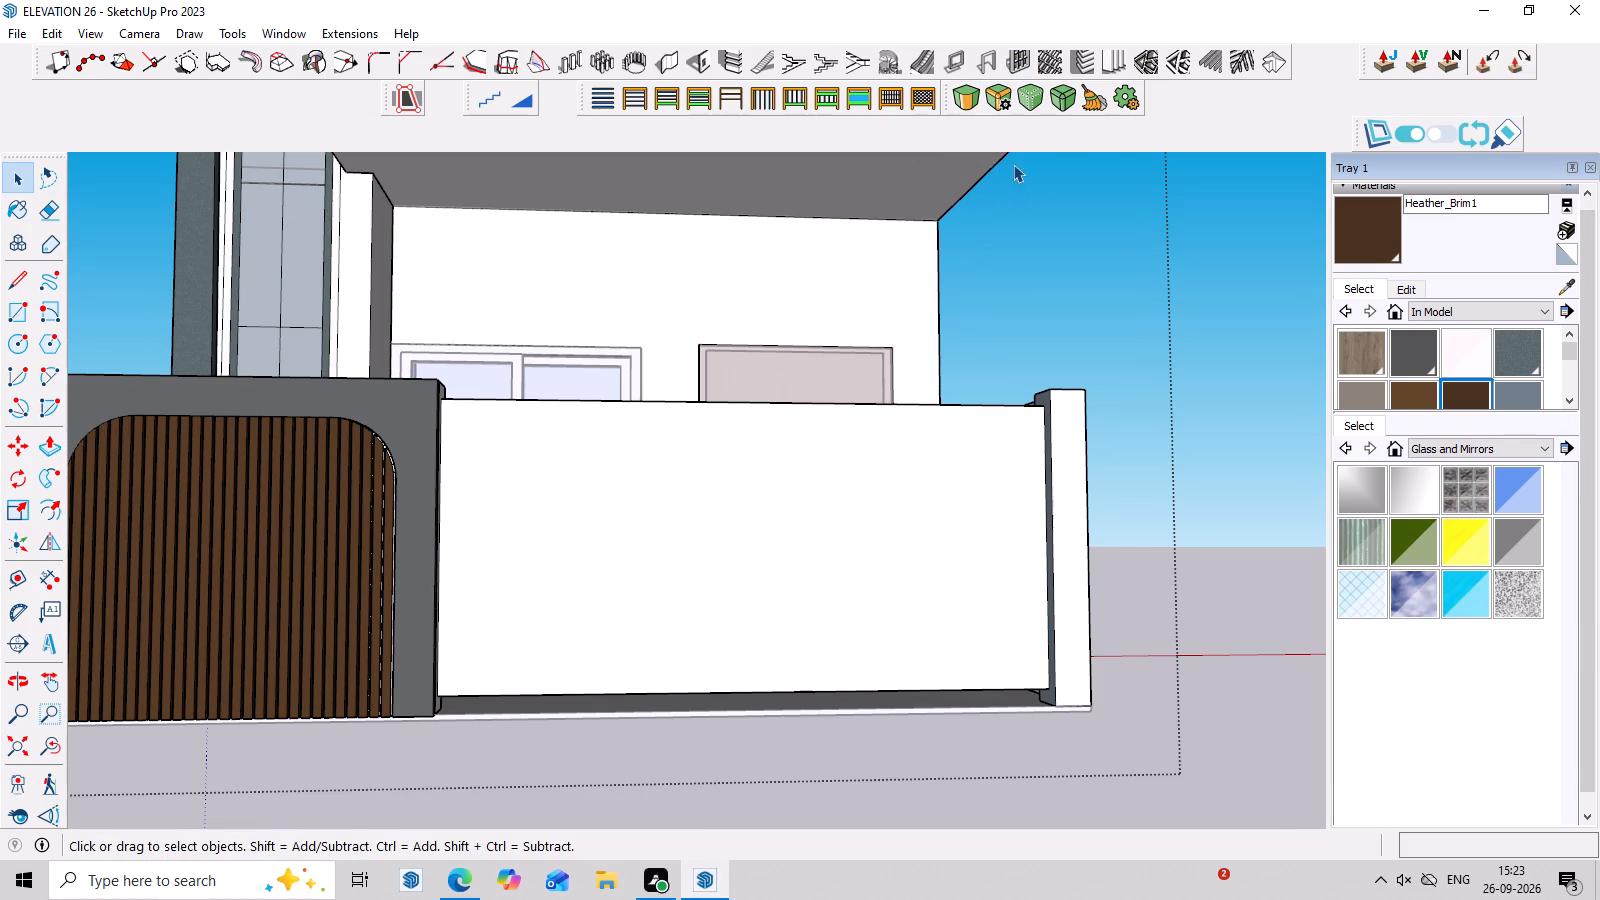
# Draw a rectangle about 9' 2" by 1" along the full top edge of the plain front boundary wall.
pyautogui.press('r')
pyautogui.moveTo(1024, 528); pyautogui.dragTo(914, 558, button='middle')
pyautogui.scroll(4, 472, 485)
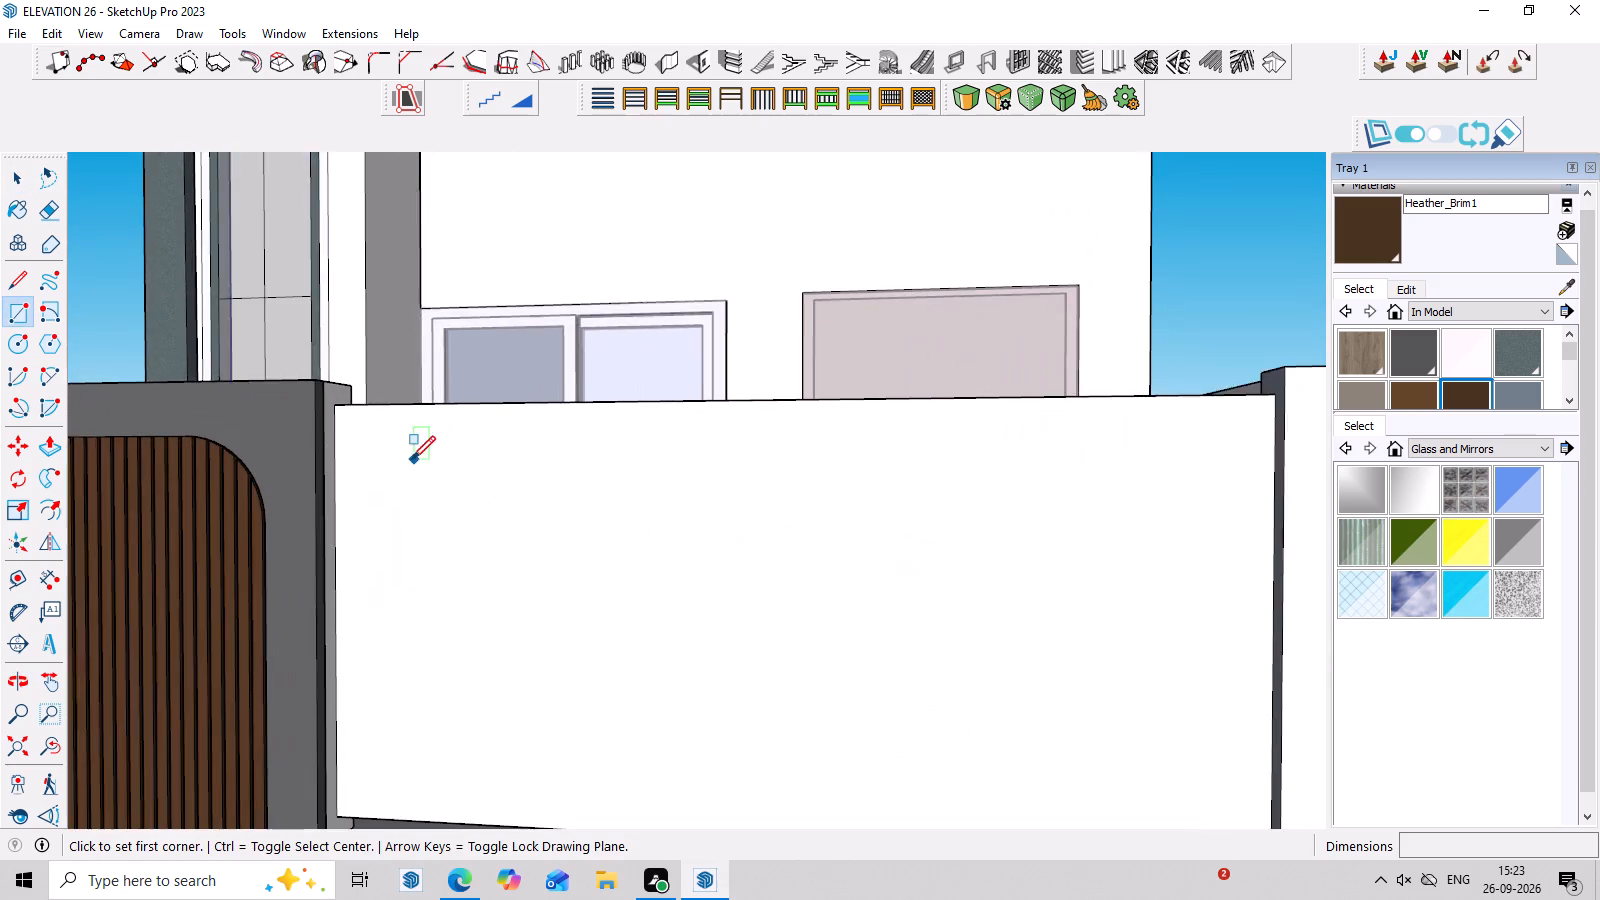
pyautogui.scroll(3, 412, 459)
pyautogui.click(314, 391)
pyautogui.scroll(-3, 744, 473)
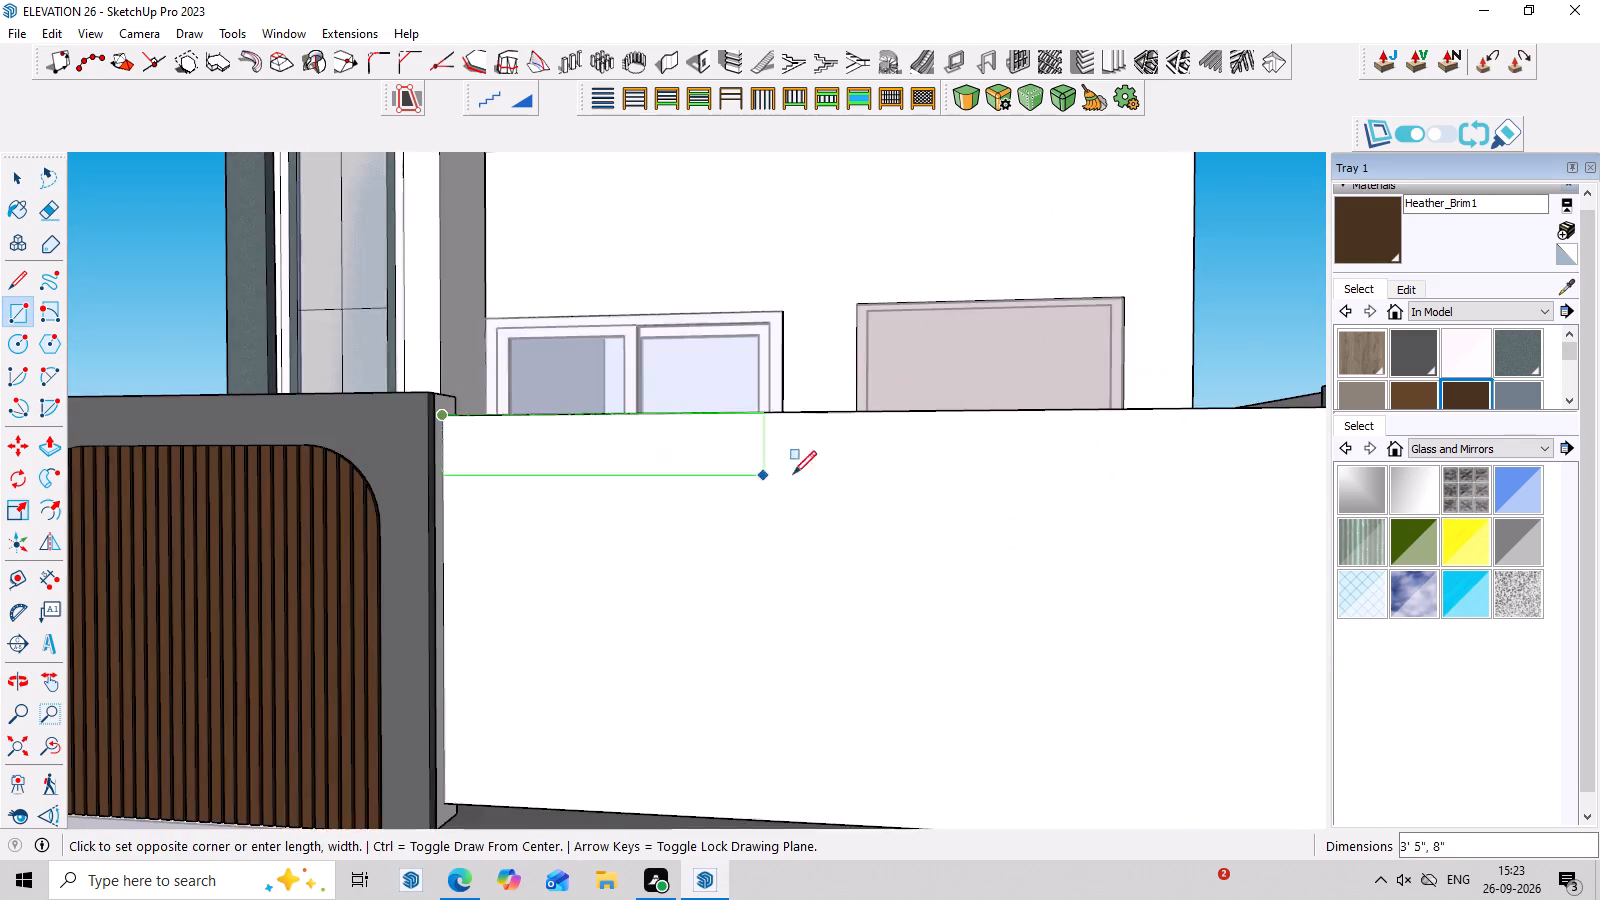
pyautogui.scroll(-5, 793, 474)
pyautogui.scroll(7, 1157, 456)
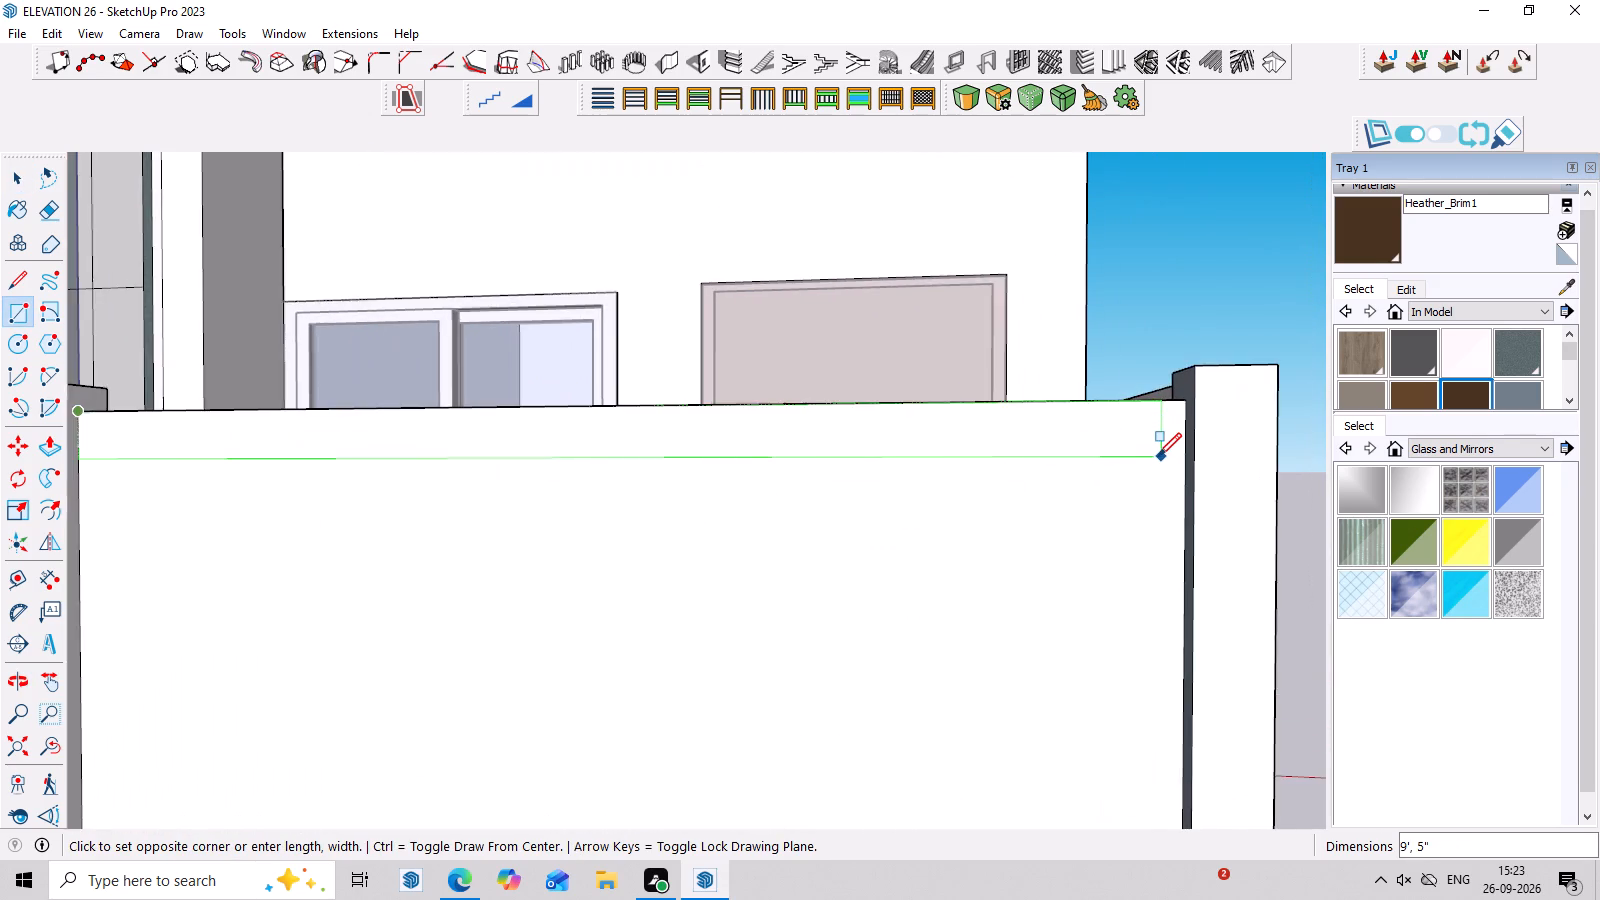
pyautogui.scroll(7, 1158, 456)
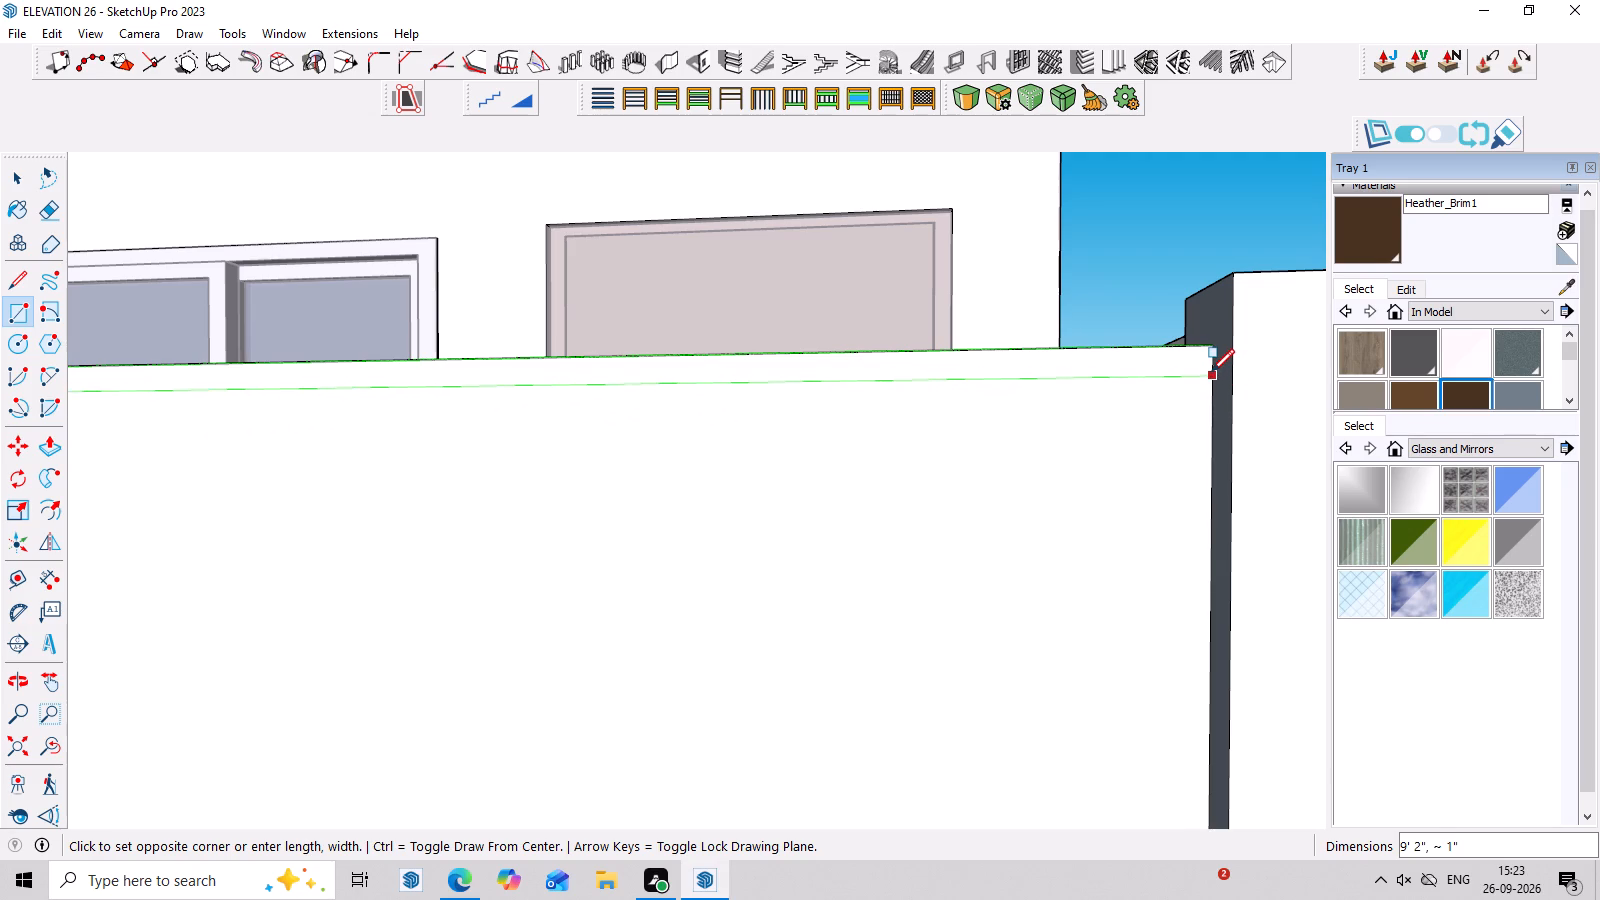
pyautogui.click(1211, 372)
pyautogui.press('space')
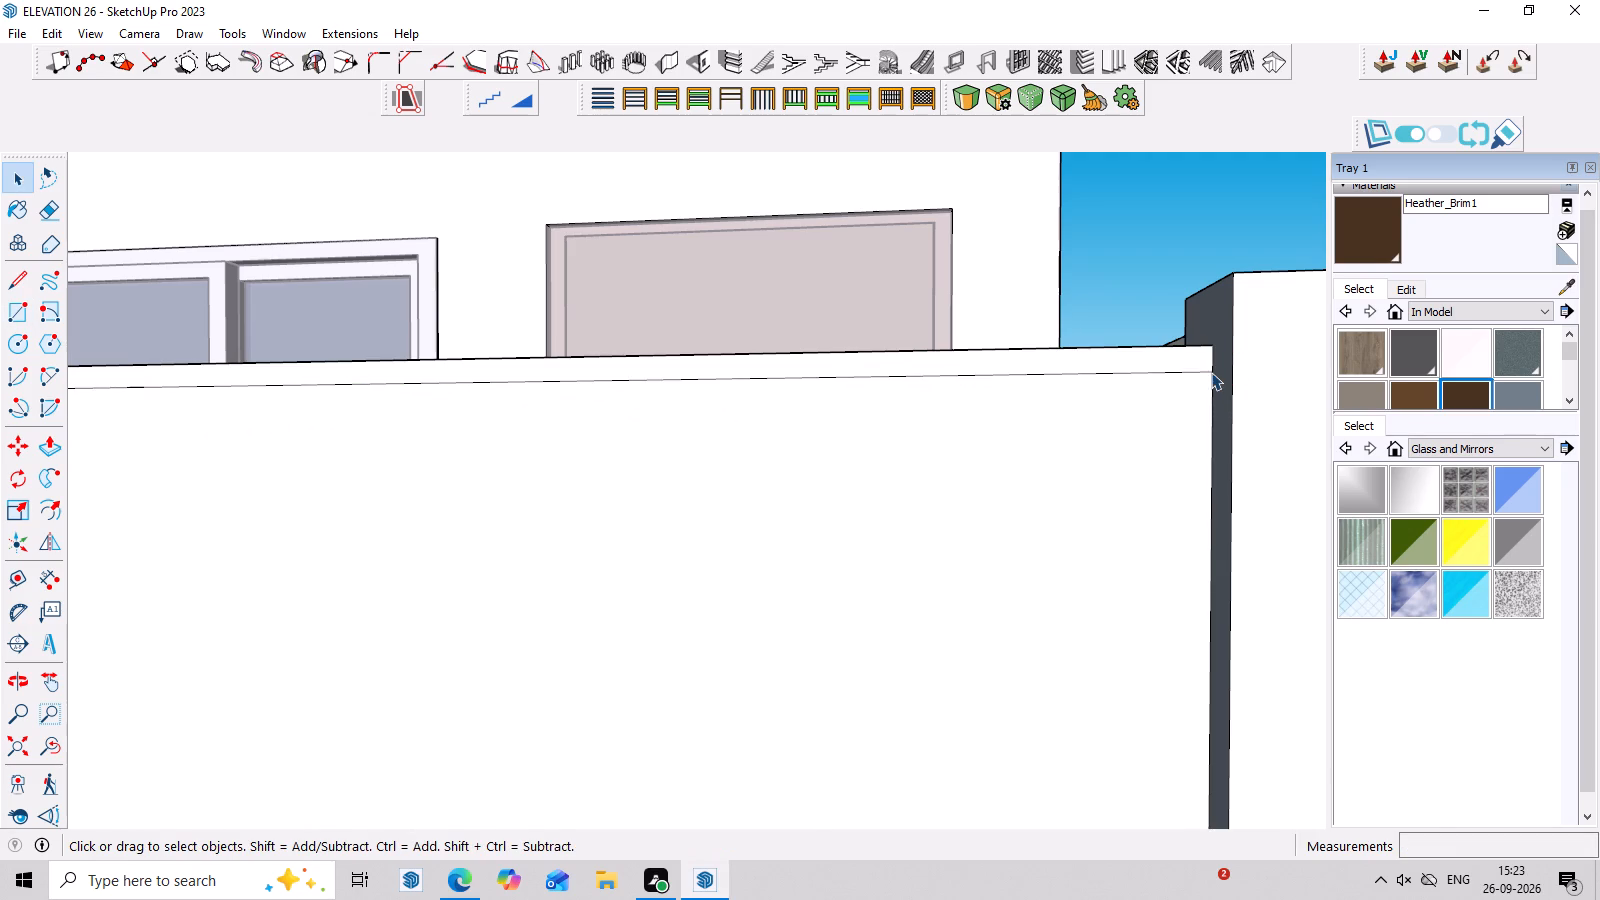
# Make the thin top-edge rectangle a component with the default definition settings and open it for editing.
pyautogui.doubleClick(1201, 354)
pyautogui.rightClick(1201, 354)
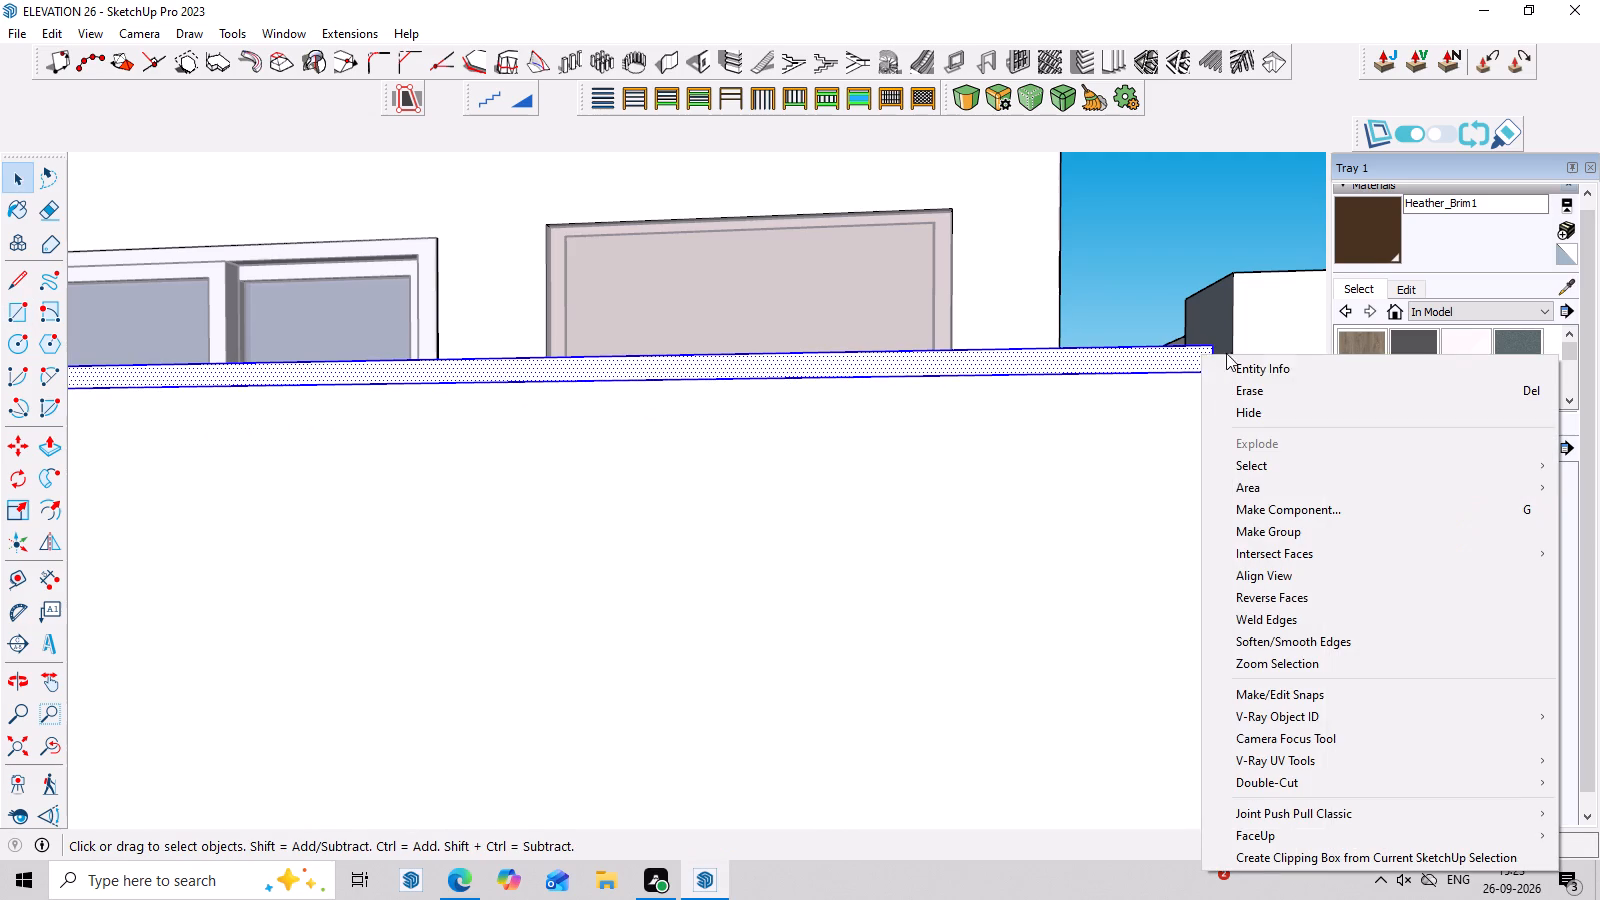
pyautogui.doubleClick(1287, 501)
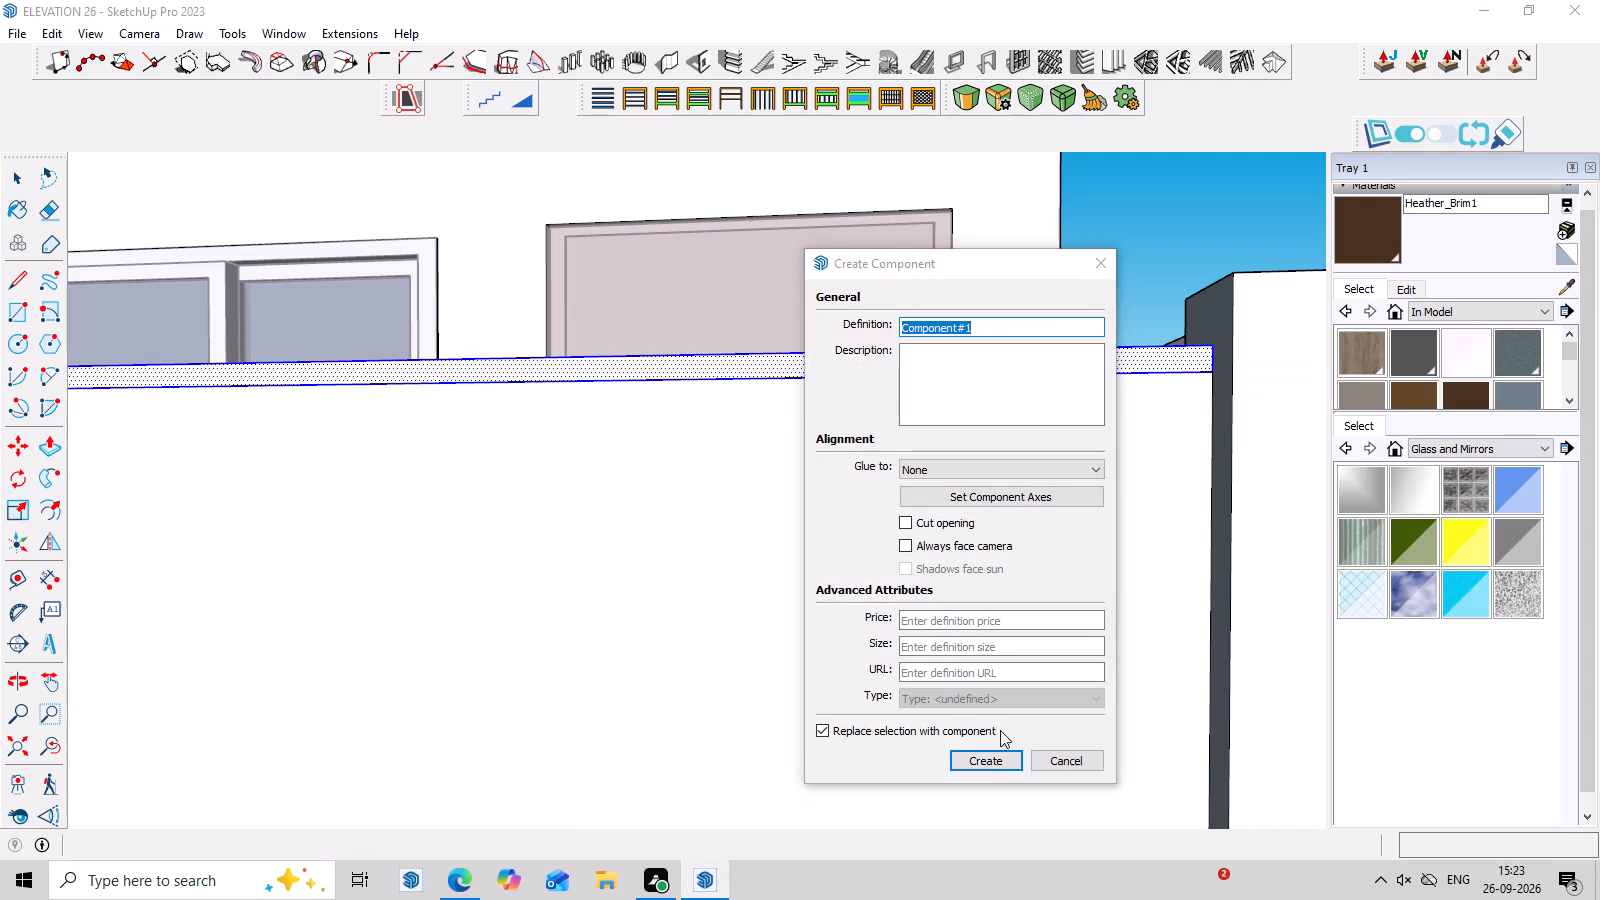
pyautogui.click(983, 762)
pyautogui.tripleClick(1164, 360)
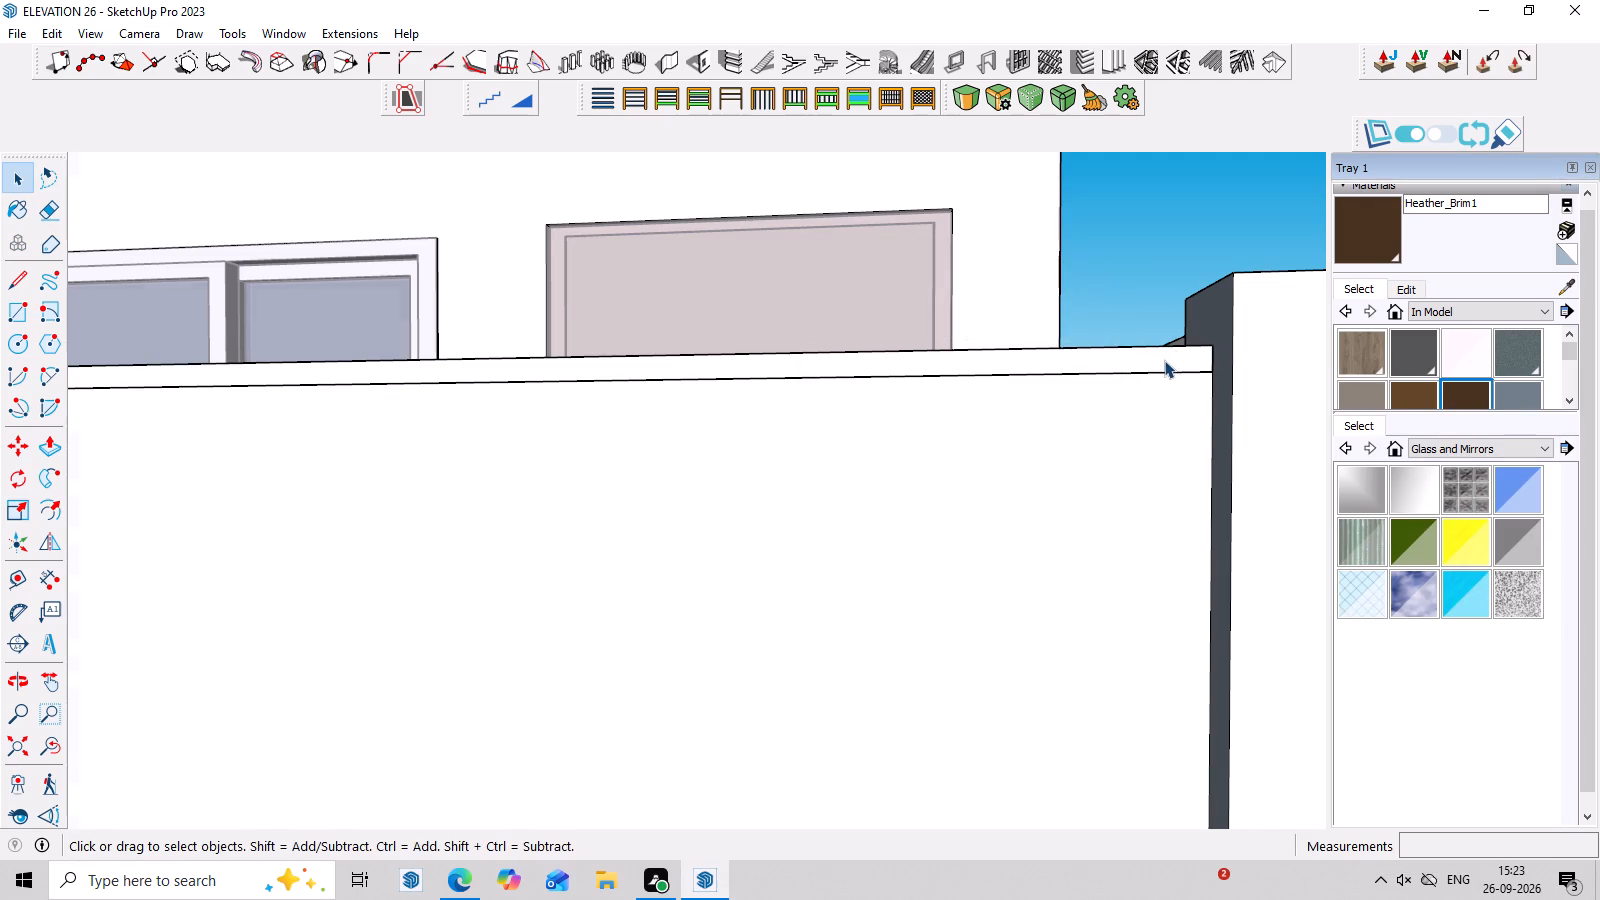
pyautogui.click(1164, 360)
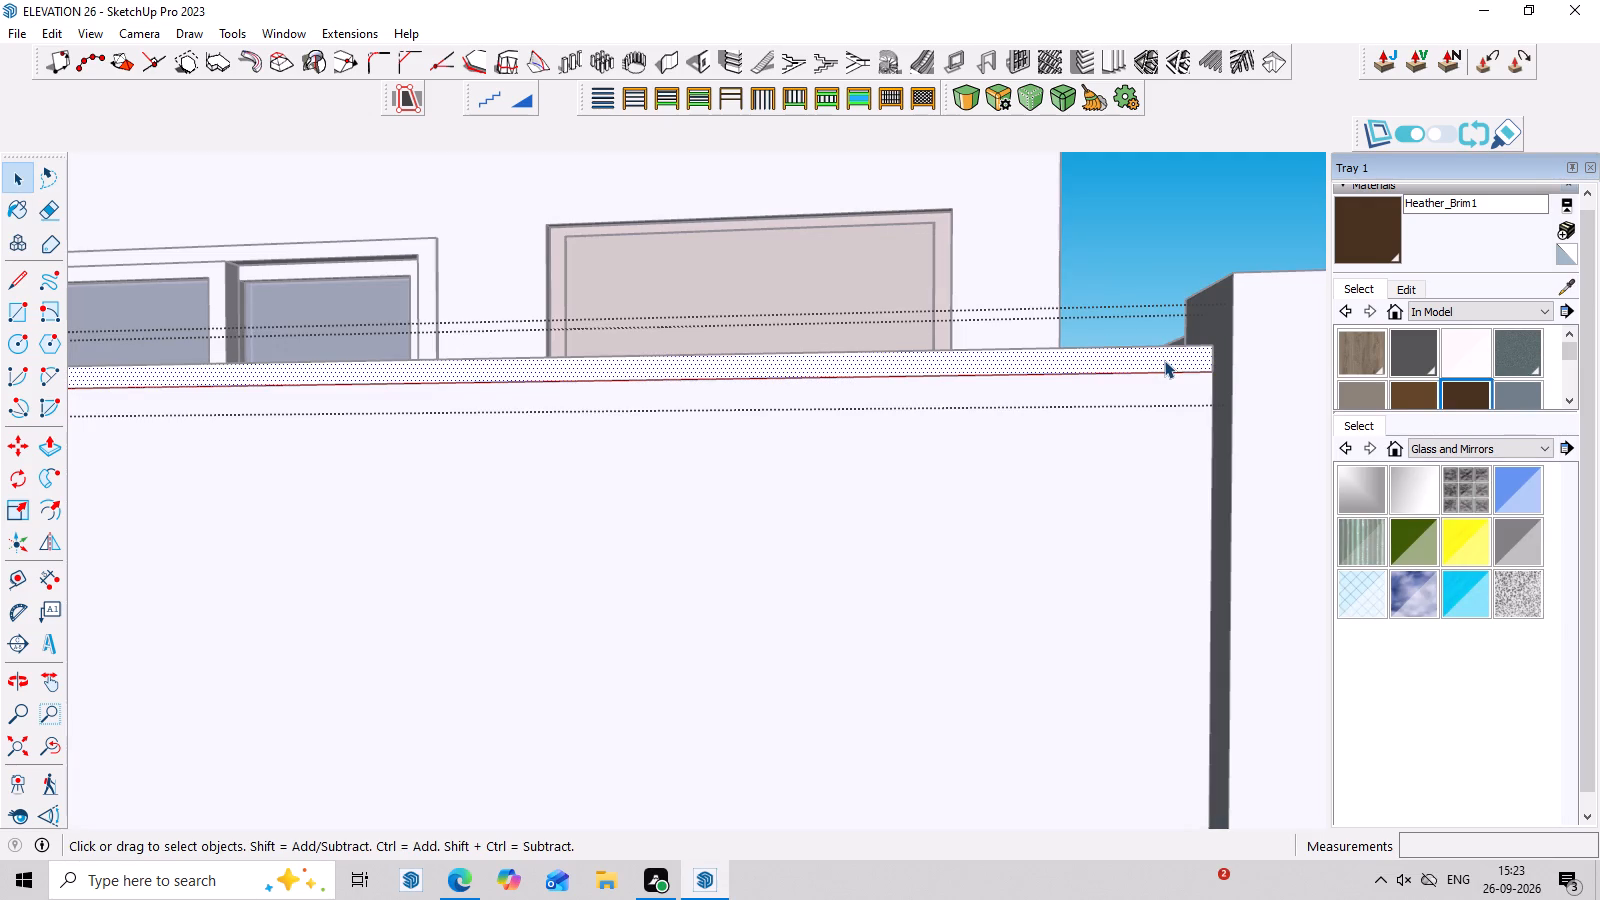
# Push/Pull the strip face outward by 0.5" inside the component.
pyautogui.tripleClick(1172, 360)
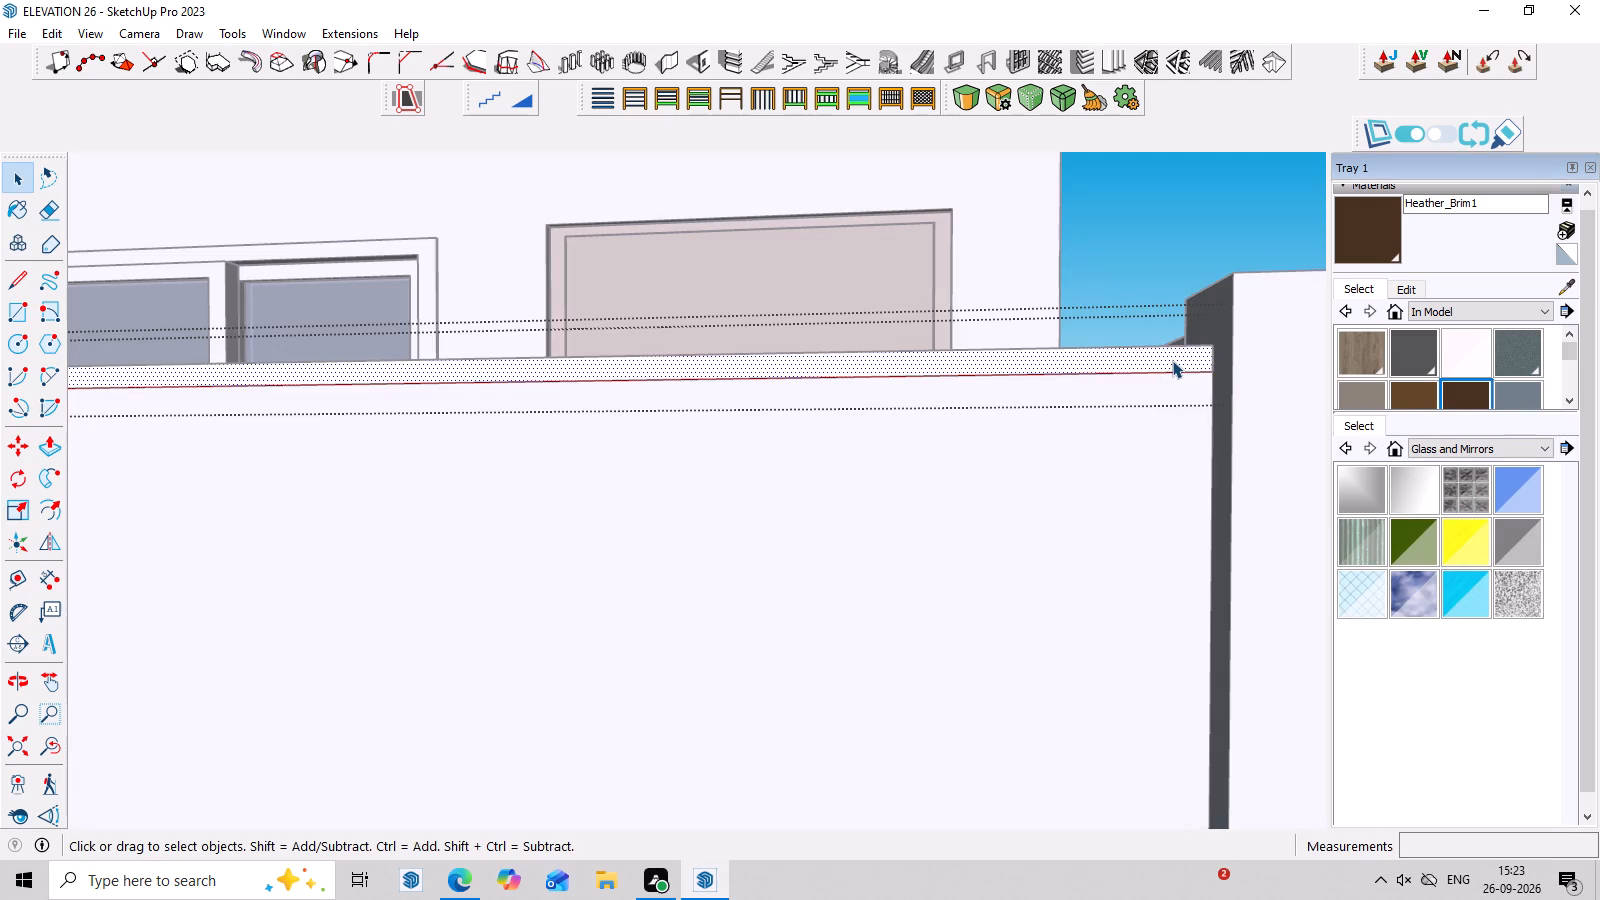
pyautogui.press('p')
pyautogui.click(1172, 360)
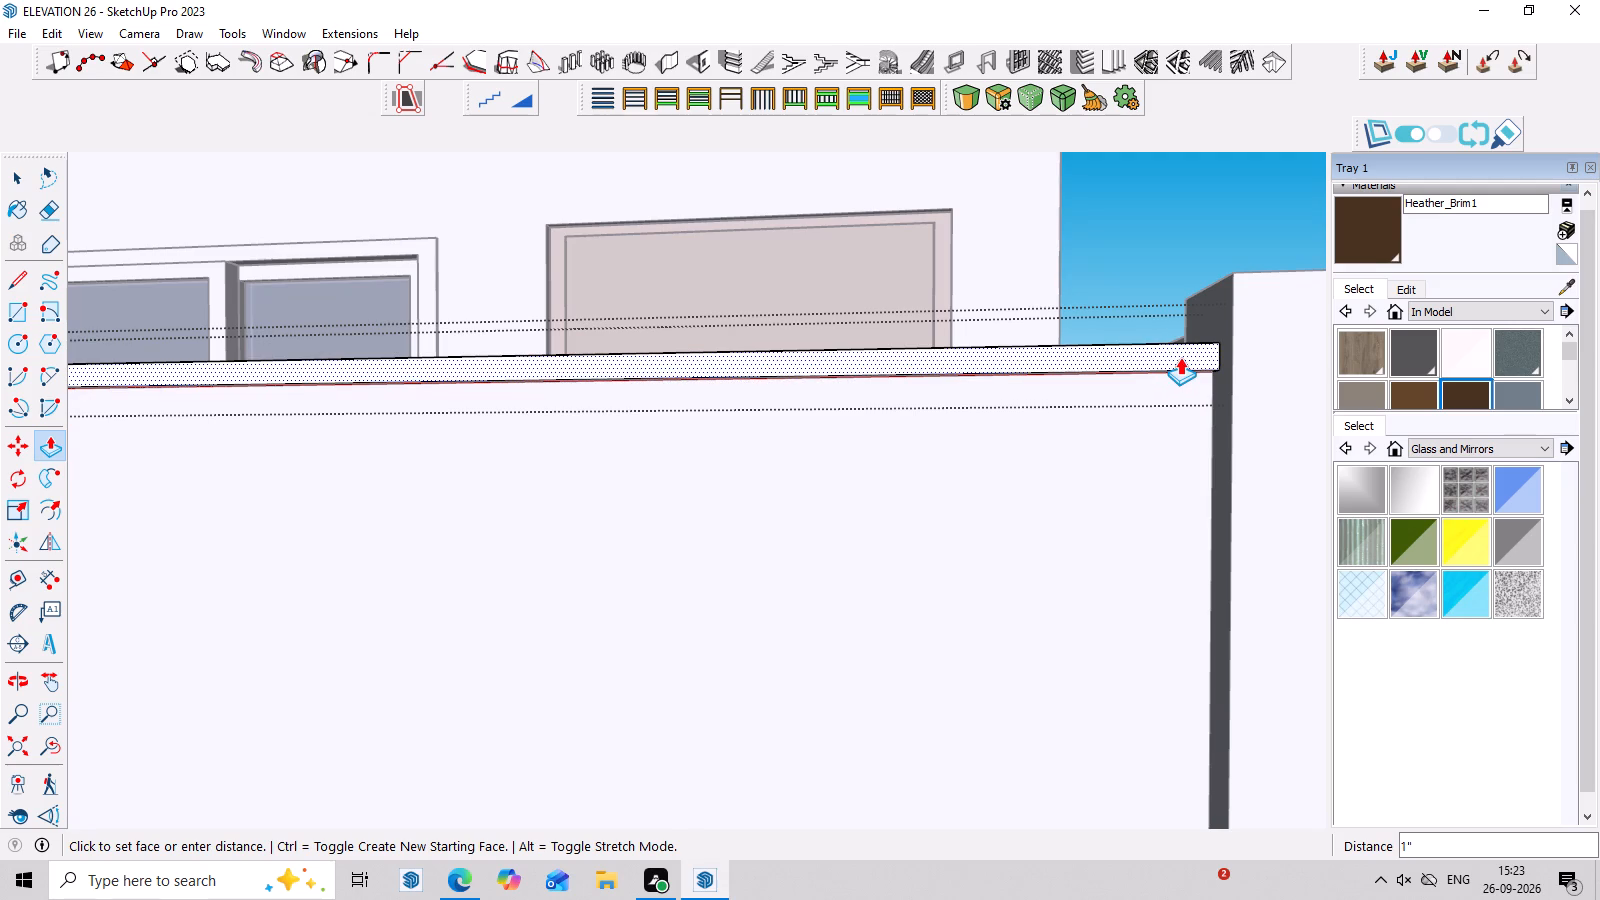
pyautogui.write('.5')
pyautogui.press('Return')
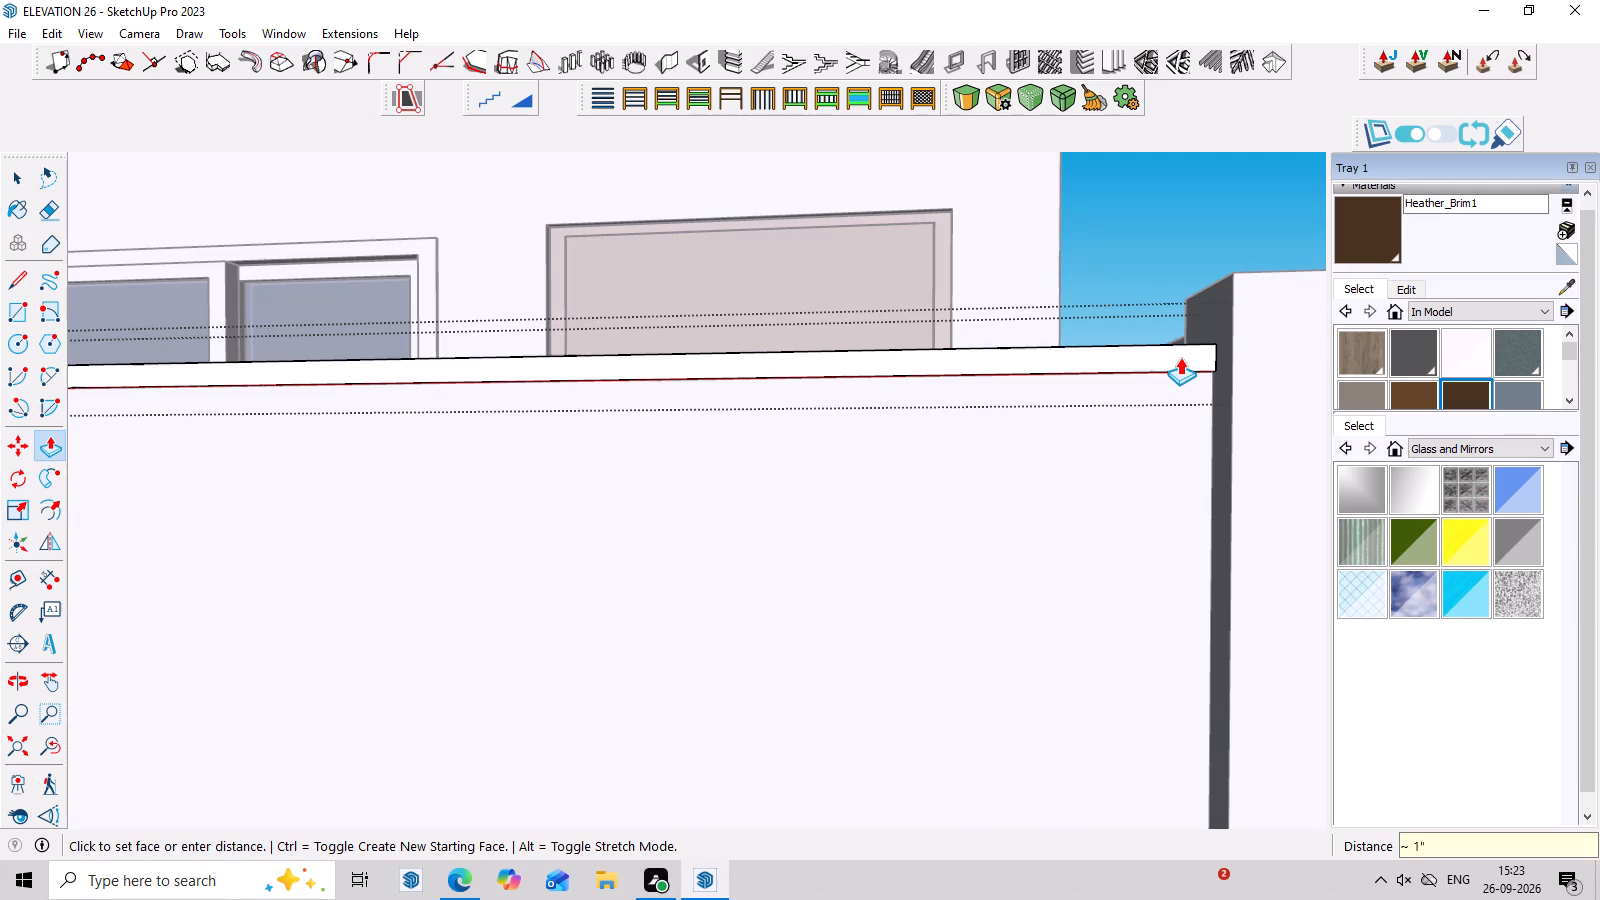
pyautogui.moveTo(1180, 357); pyautogui.dragTo(1185, 635, button='middle')
pyautogui.scroll(6, 1205, 299)
pyautogui.click(1203, 390)
pyautogui.press('space')
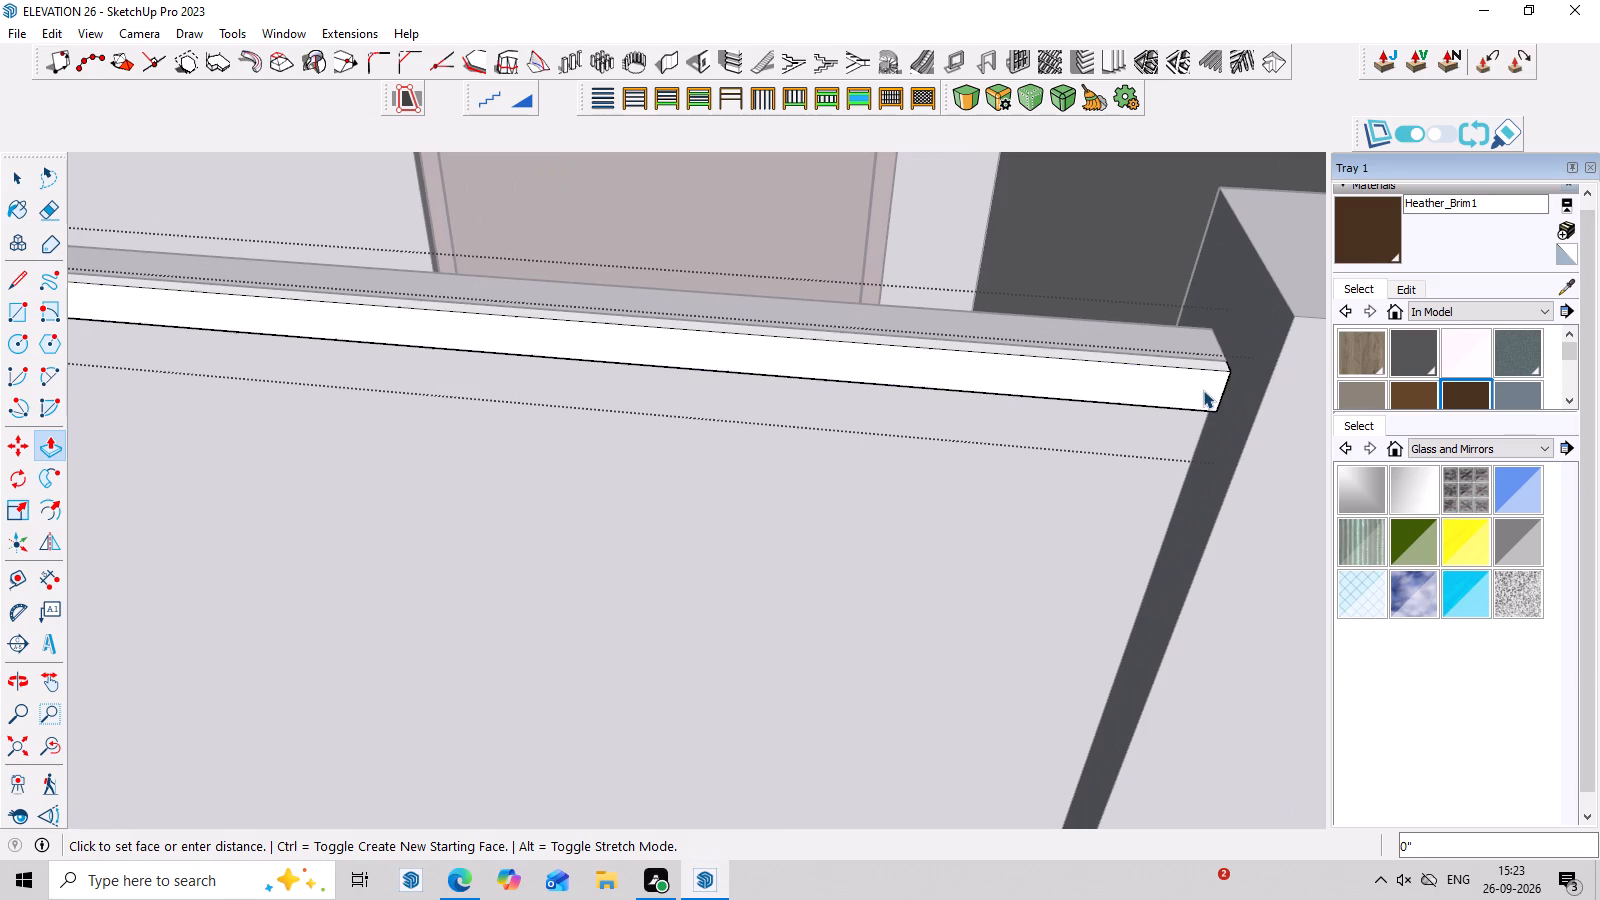
# Copy the whole strip about 4' 3" straight down to the bottom edge of the boundary wall.
pyautogui.tripleClick(1203, 390)
pyautogui.press('m')
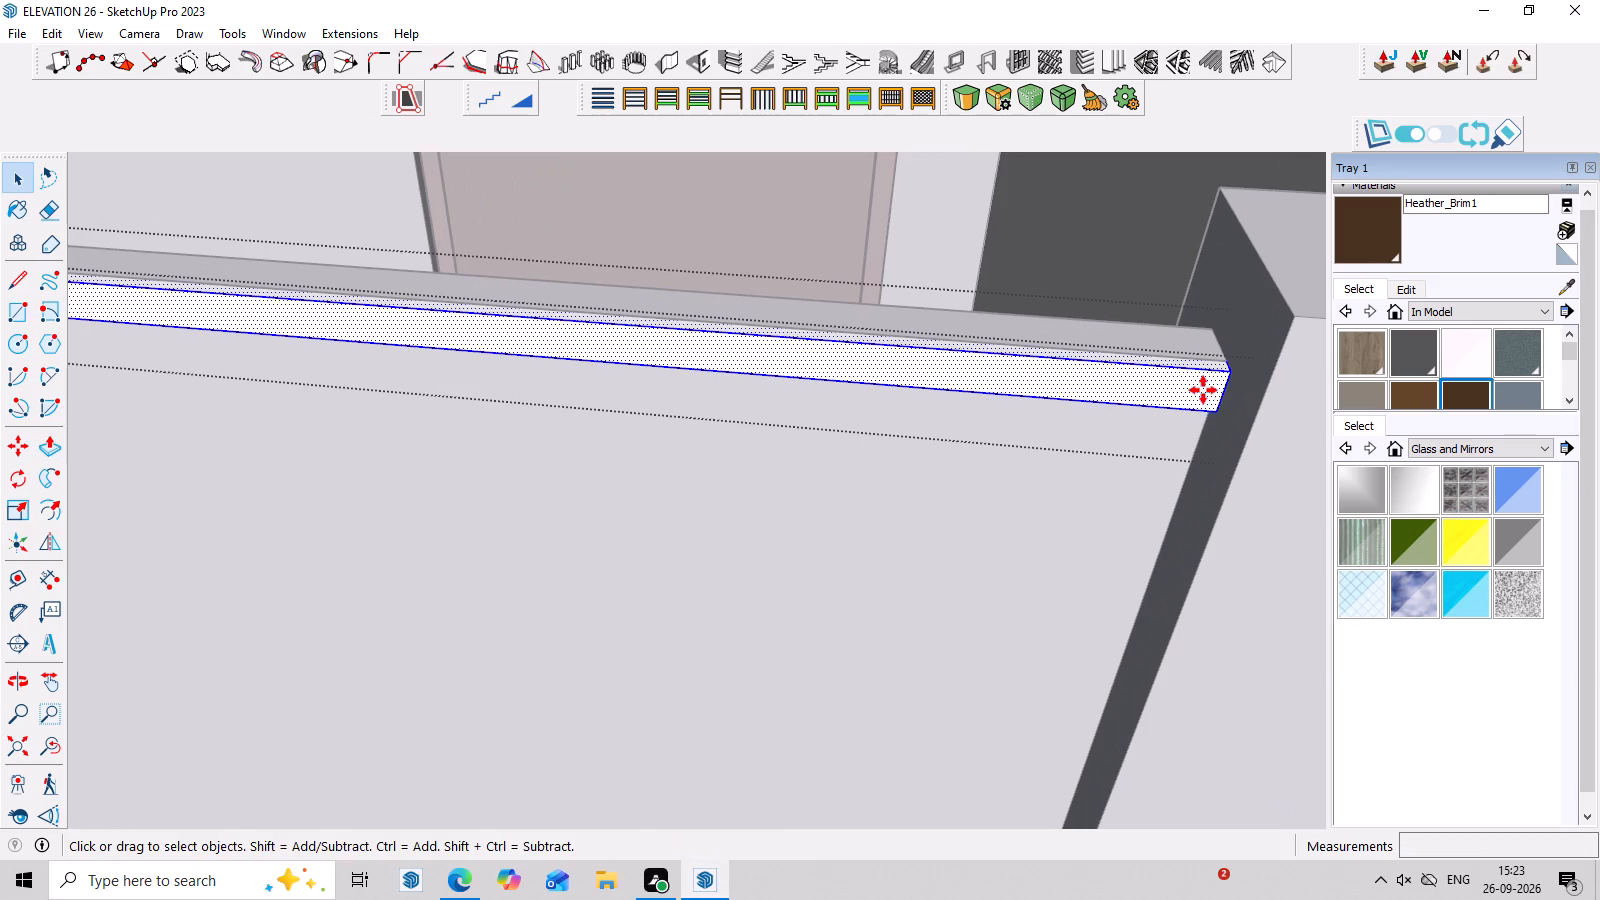
pyautogui.moveTo(1212, 406); pyautogui.dragTo(1239, 49, button='middle')
pyautogui.scroll(7, 1286, 352)
pyautogui.moveTo(1265, 418); pyautogui.dragTo(1233, 235, button='middle')
pyautogui.scroll(2, 1254, 480)
pyautogui.click(1167, 517)
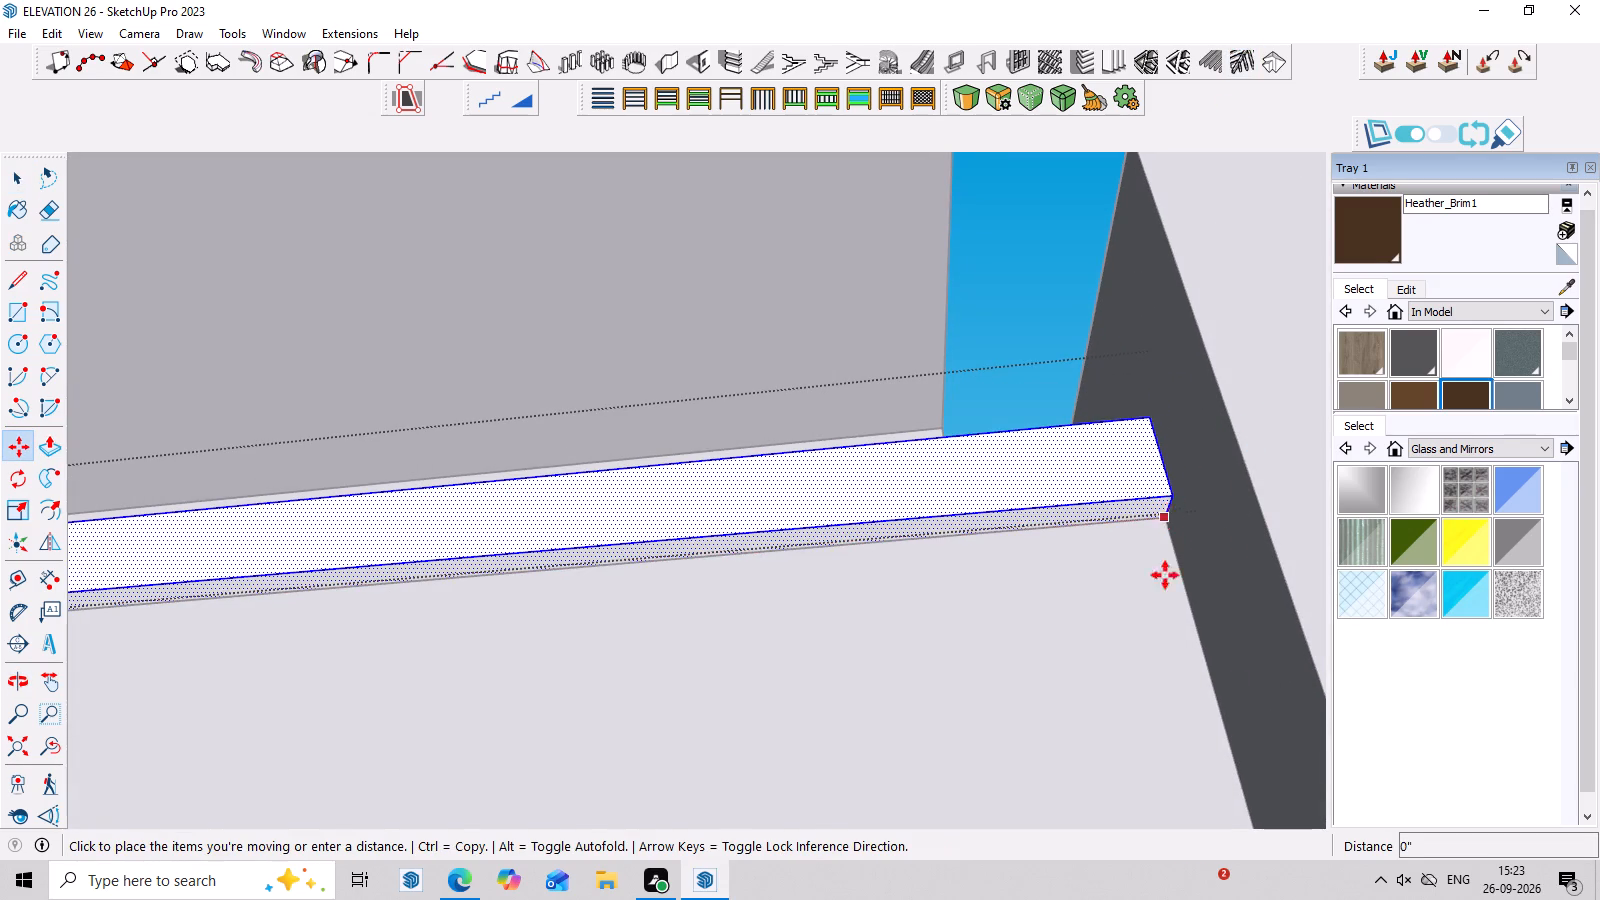
pyautogui.scroll(-9, 1160, 613)
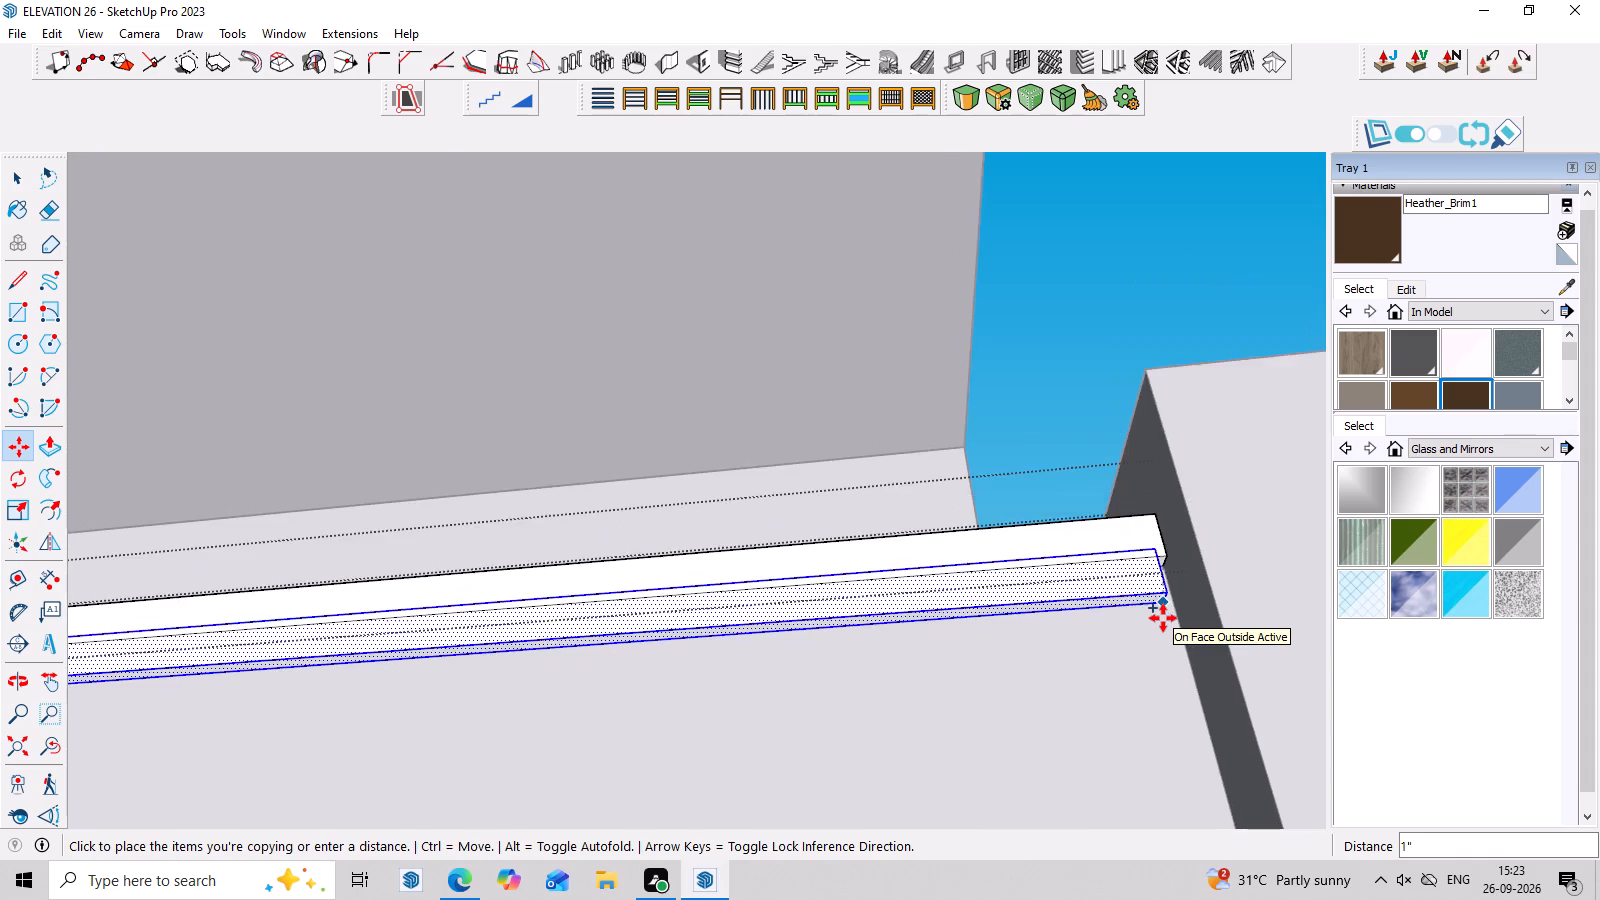
pyautogui.scroll(-20, 1163, 618)
pyautogui.scroll(-6, 1163, 618)
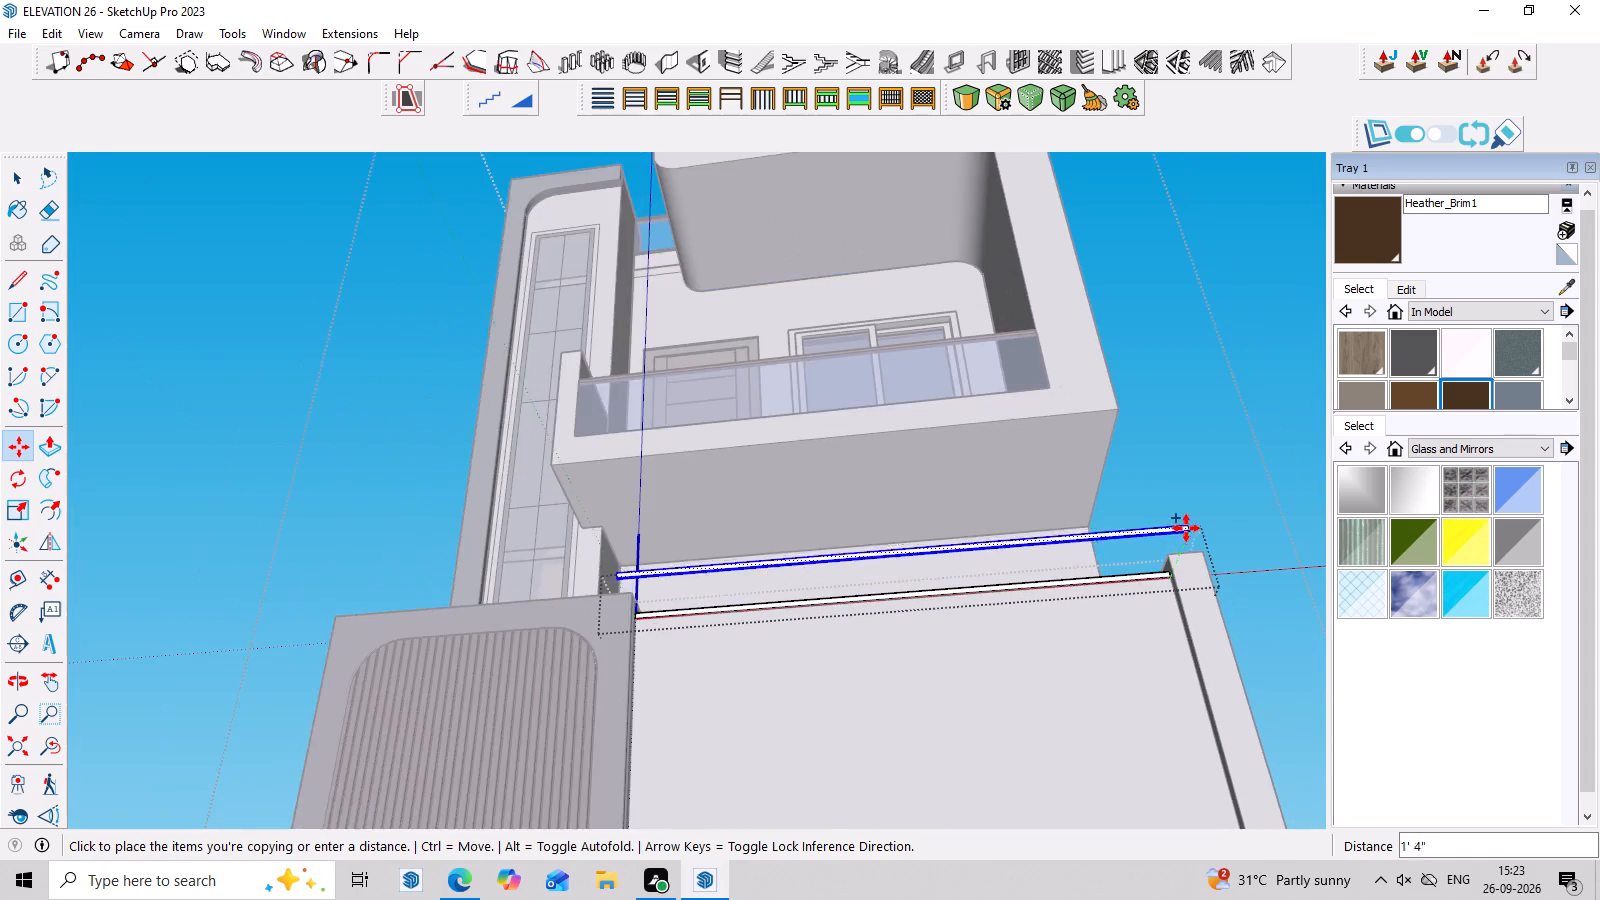
pyautogui.scroll(-4, 1186, 528)
pyautogui.scroll(15, 1244, 764)
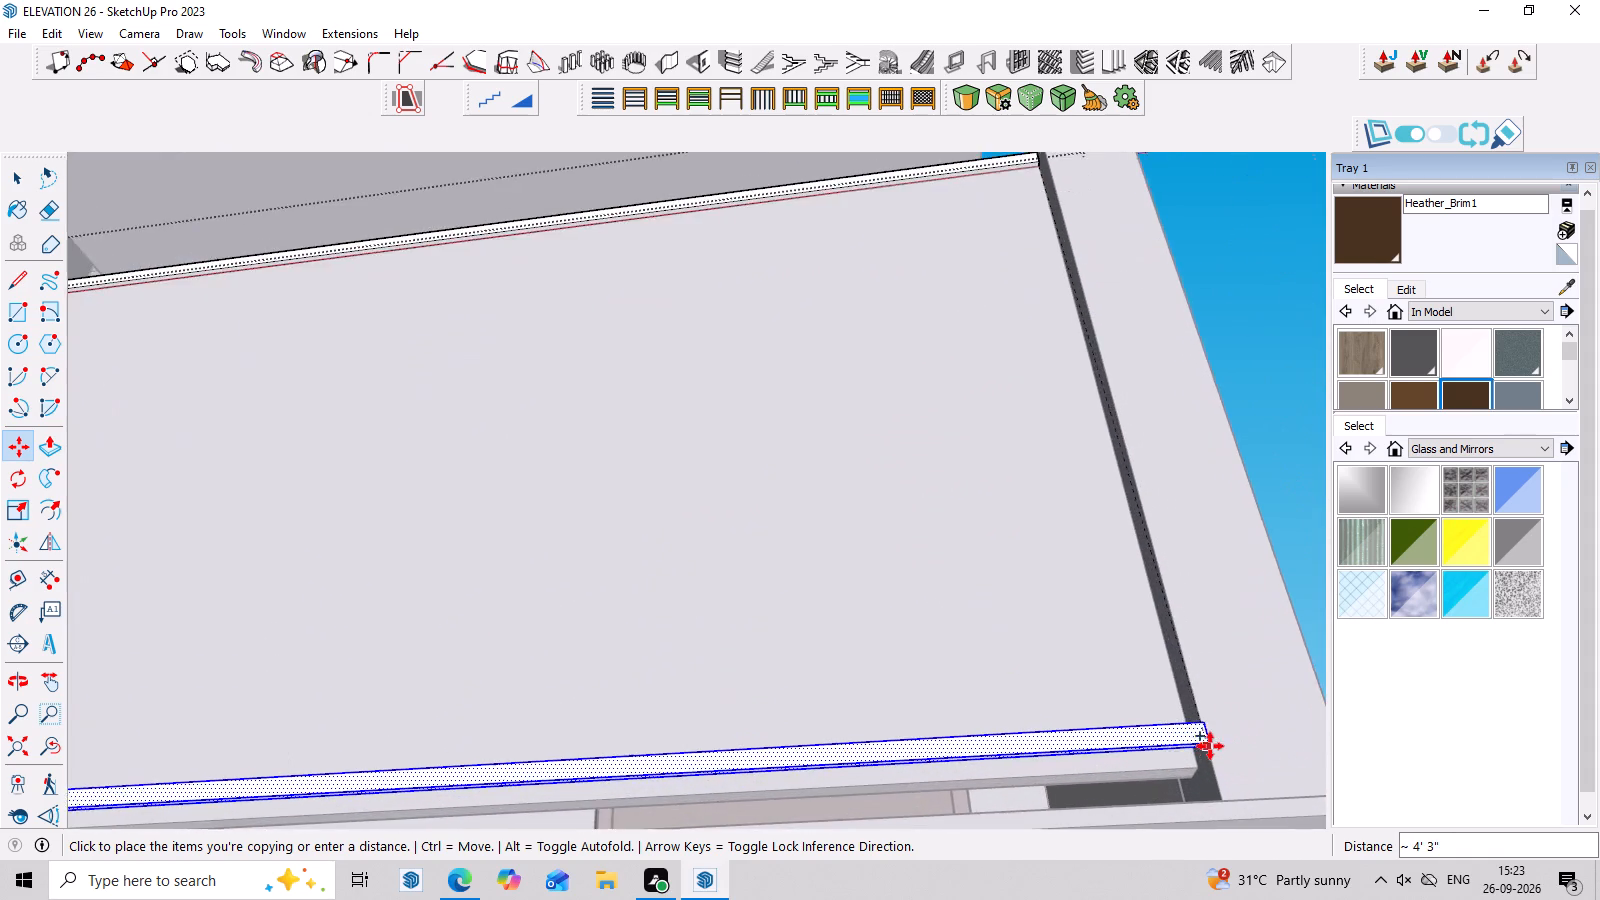
pyautogui.scroll(13, 1210, 746)
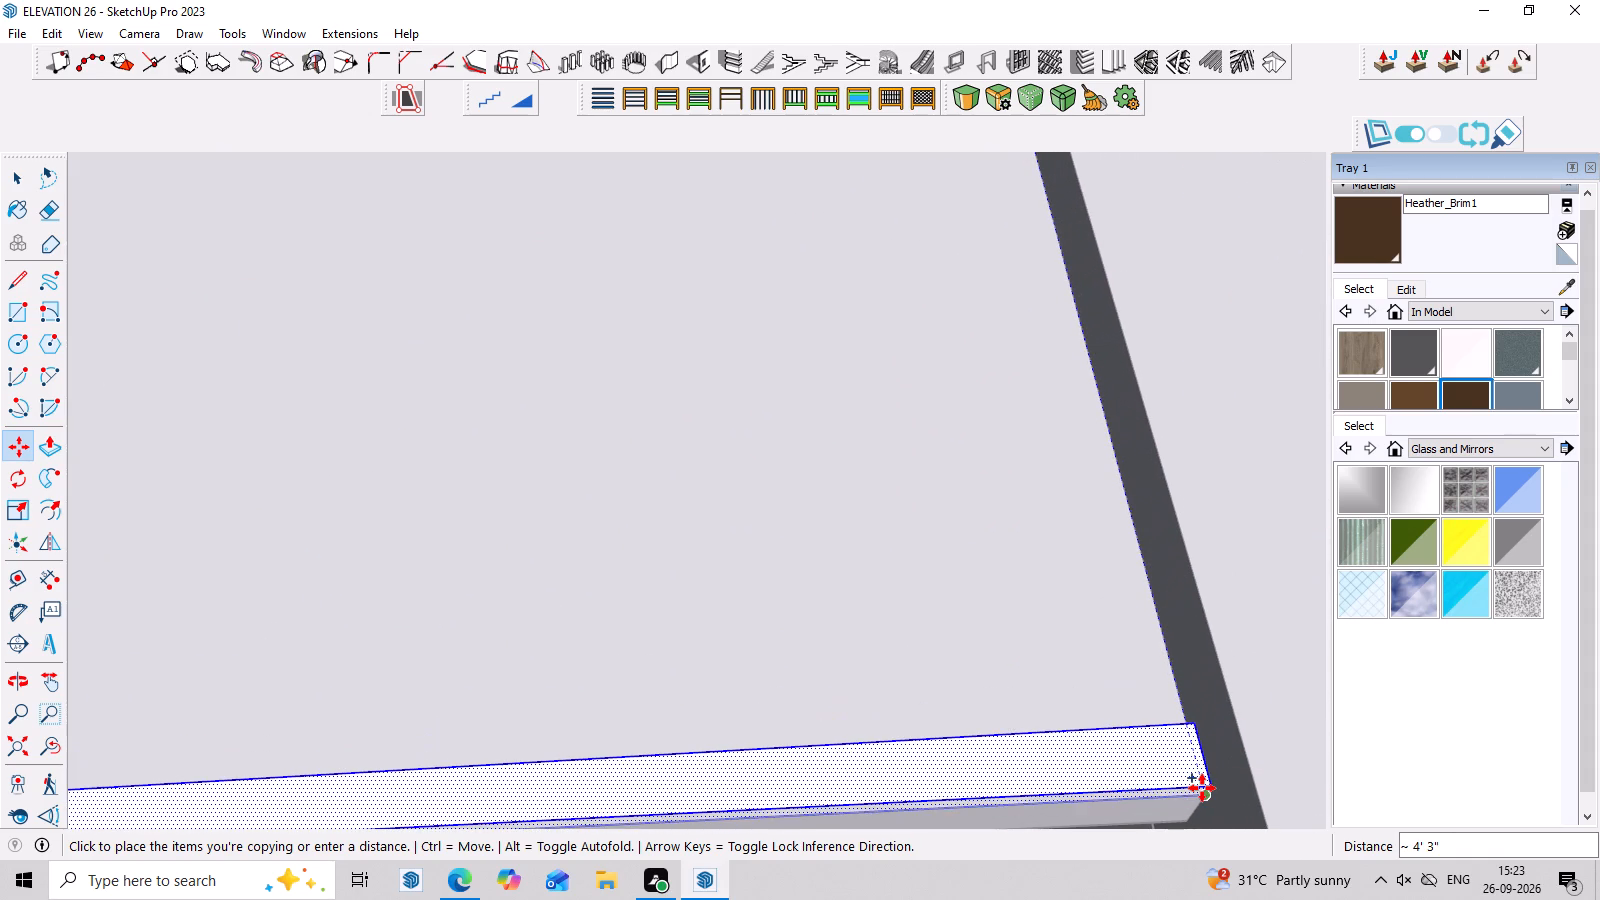
pyautogui.click(1202, 788)
# Divide the copy distance by 20 to fill the wall with evenly spaced horizontal strips.
pyautogui.scroll(-20, 1140, 645)
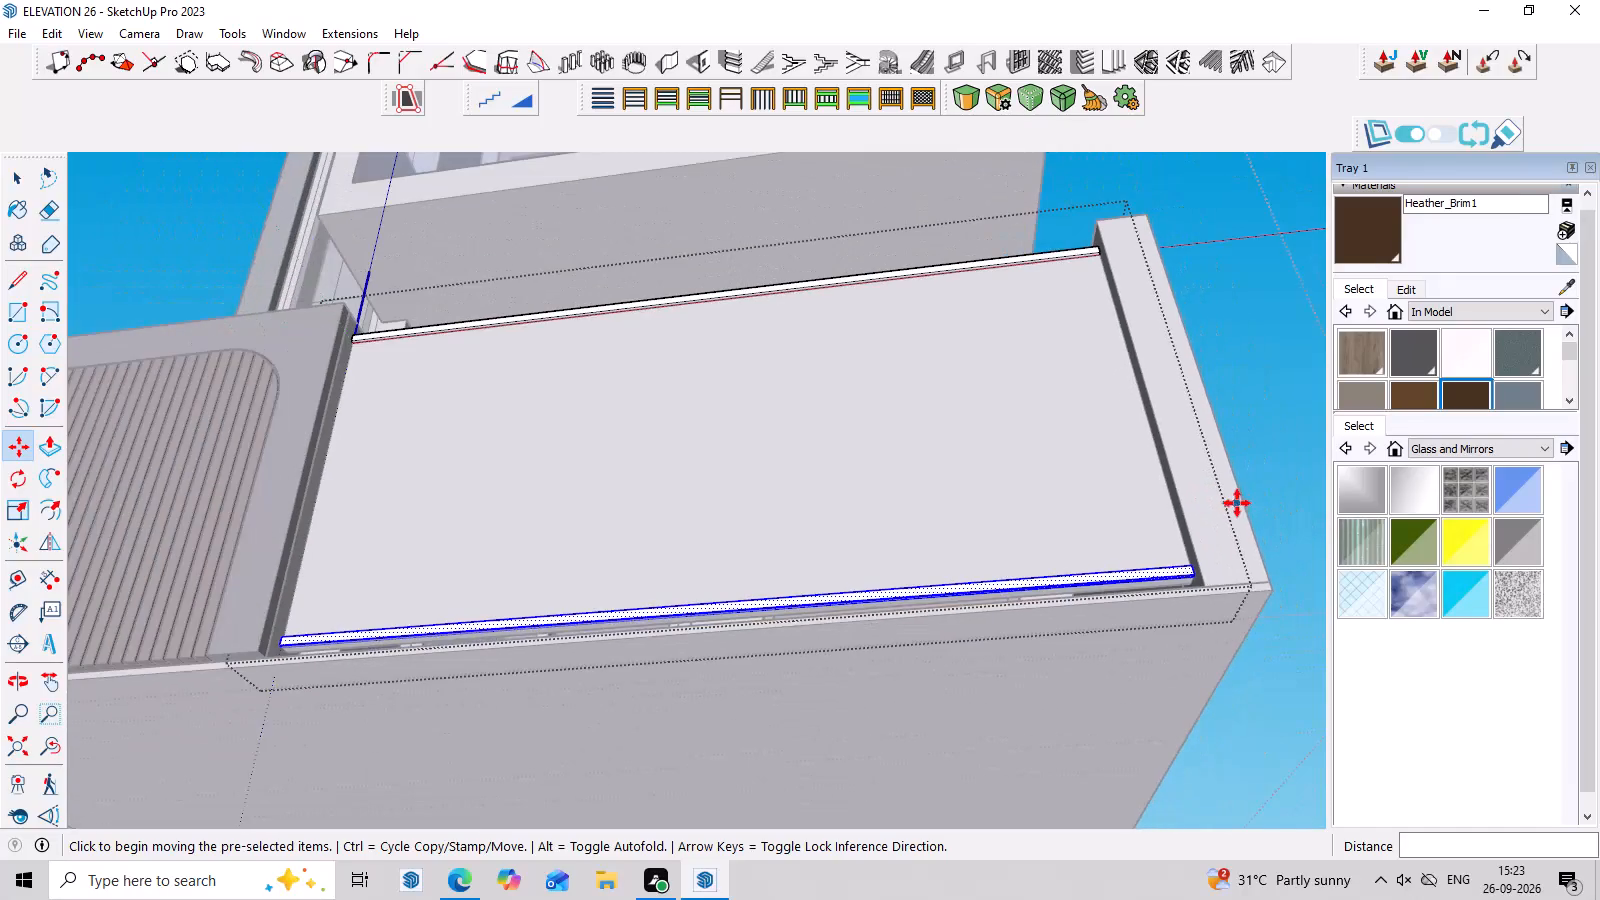
pyautogui.scroll(-4, 1292, 375)
pyautogui.middleClick(1292, 375)
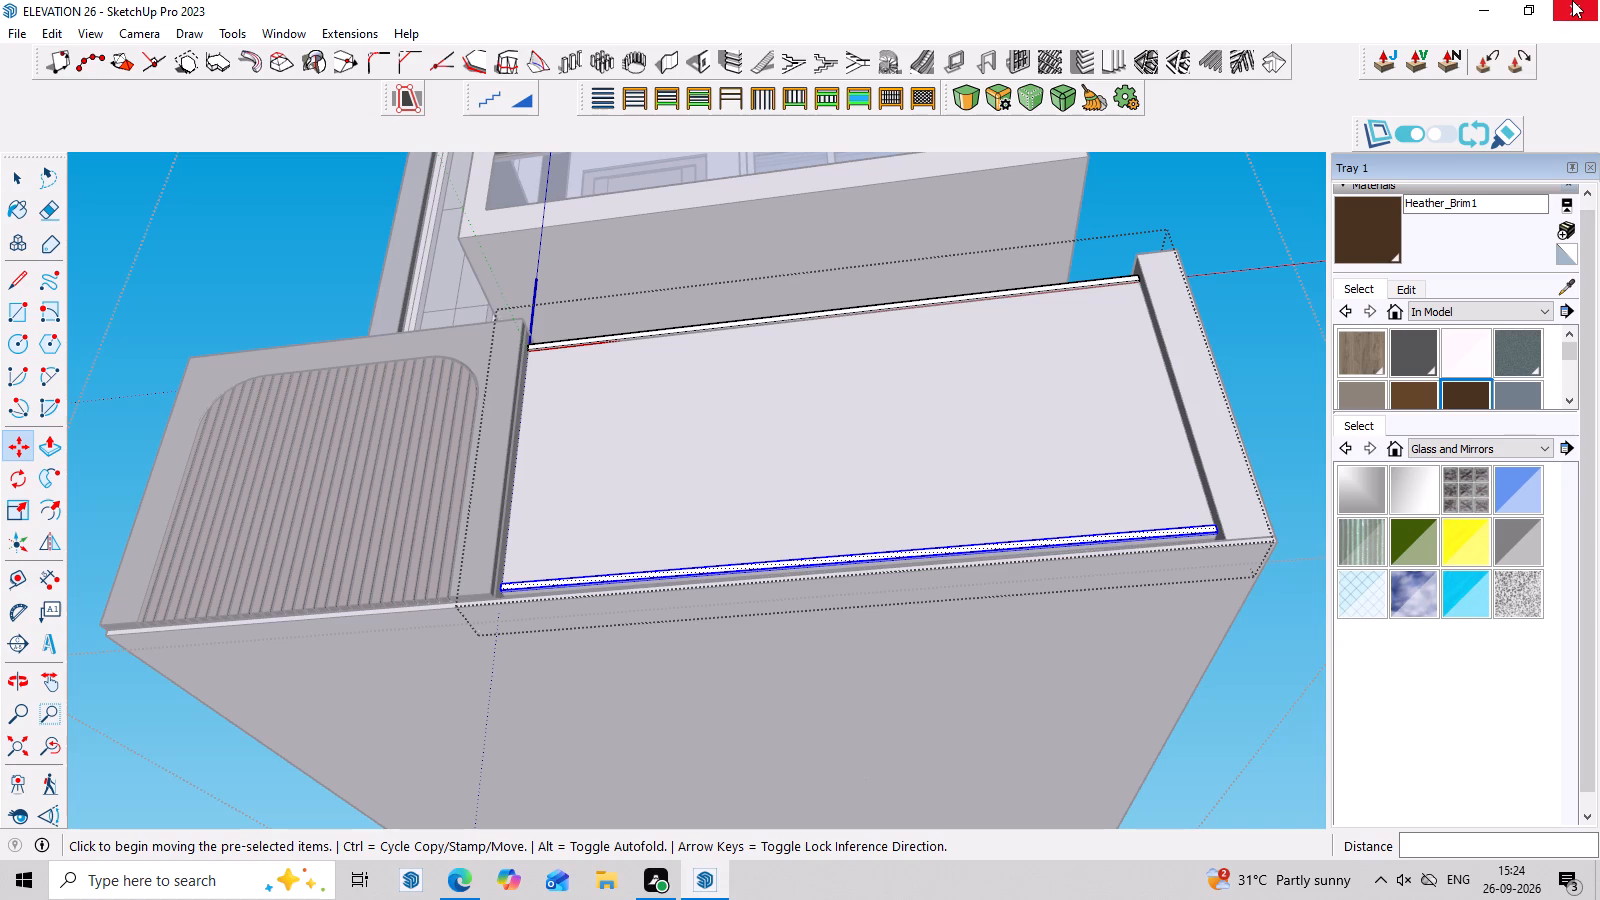
pyautogui.write('20')
pyautogui.press('/')
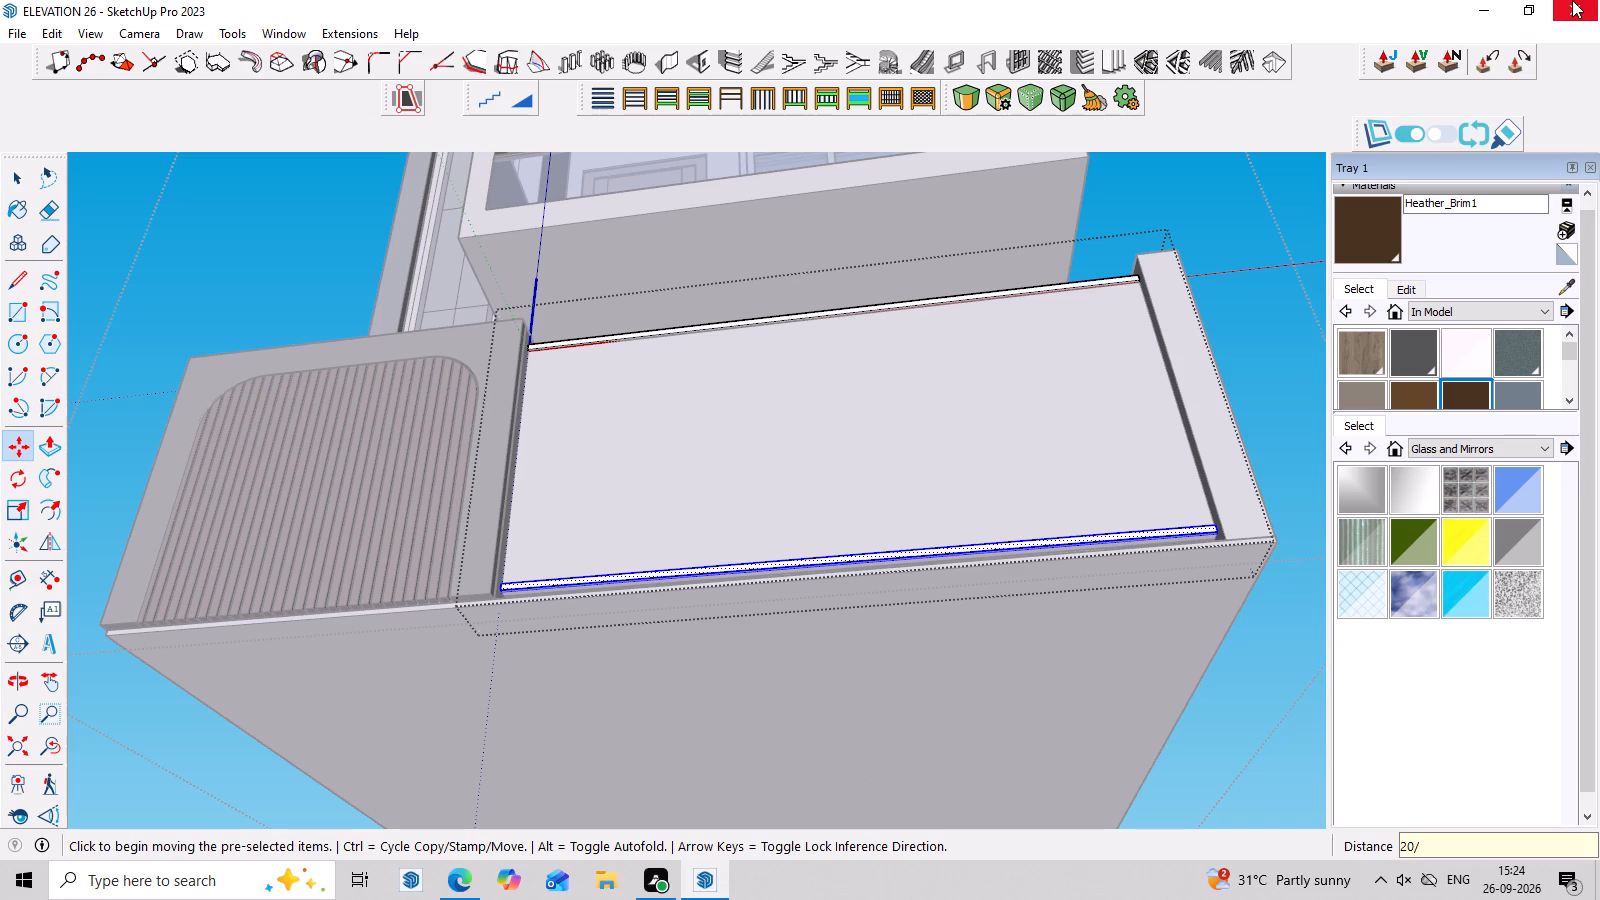
pyautogui.press('Return')
pyautogui.scroll(-6, 973, 559)
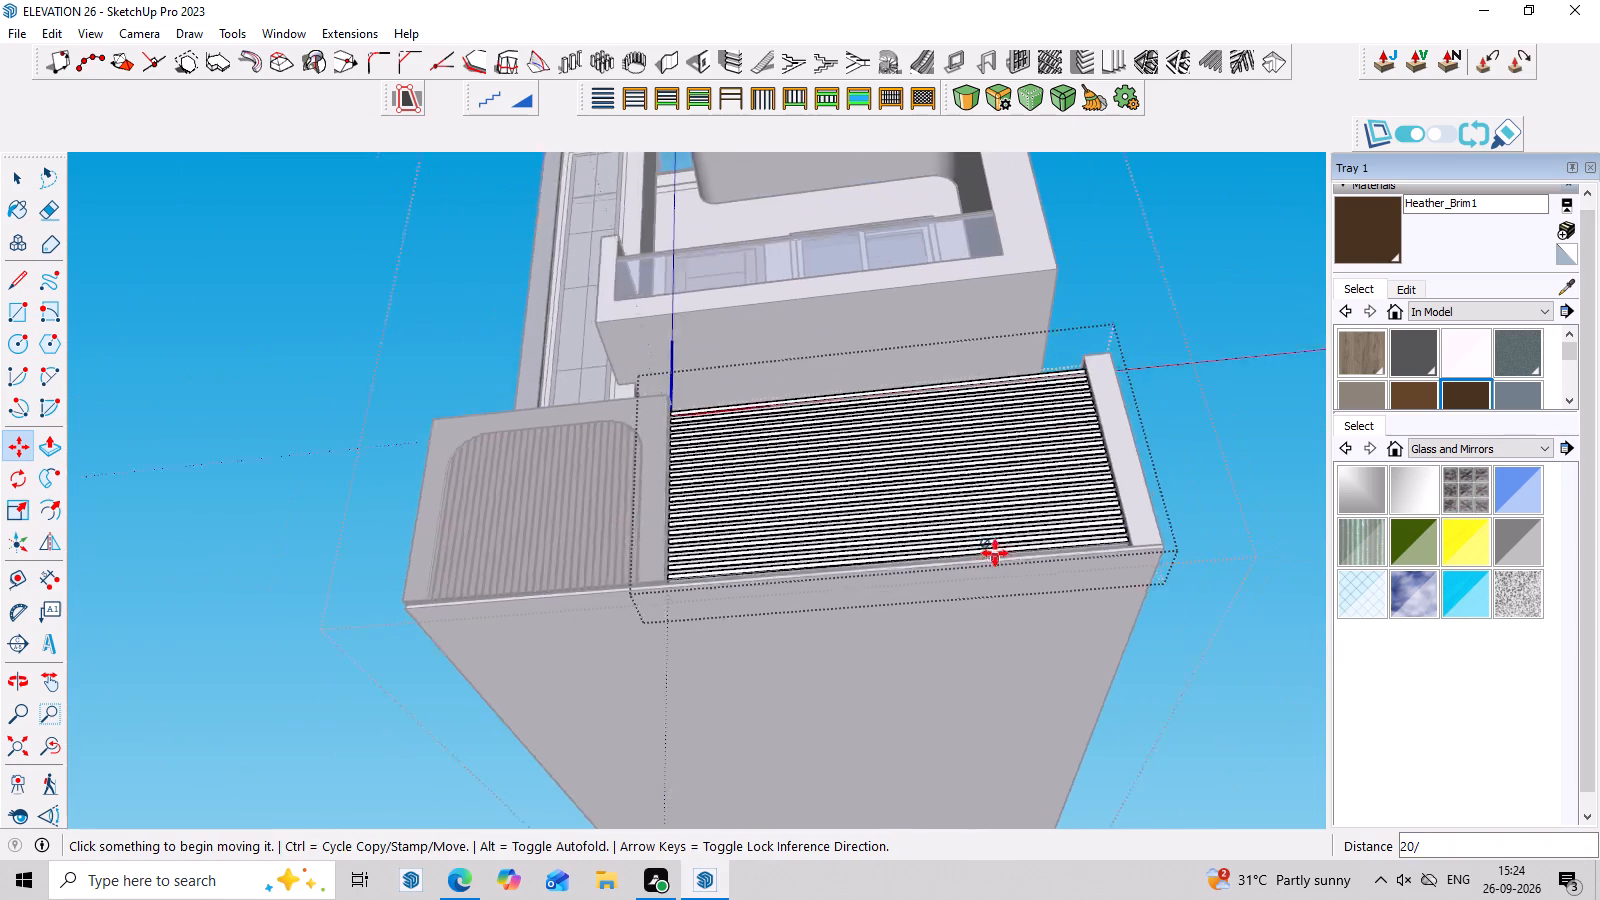
# Close the strip editing context and examine the horizontal strips across the front boundary wall from several angles.
pyautogui.scroll(-2, 995, 553)
pyautogui.moveTo(1187, 498); pyautogui.dragTo(1227, 724, button='middle')
pyautogui.scroll(7, 1234, 725)
pyautogui.moveTo(1207, 642); pyautogui.dragTo(1208, 680, button='middle')
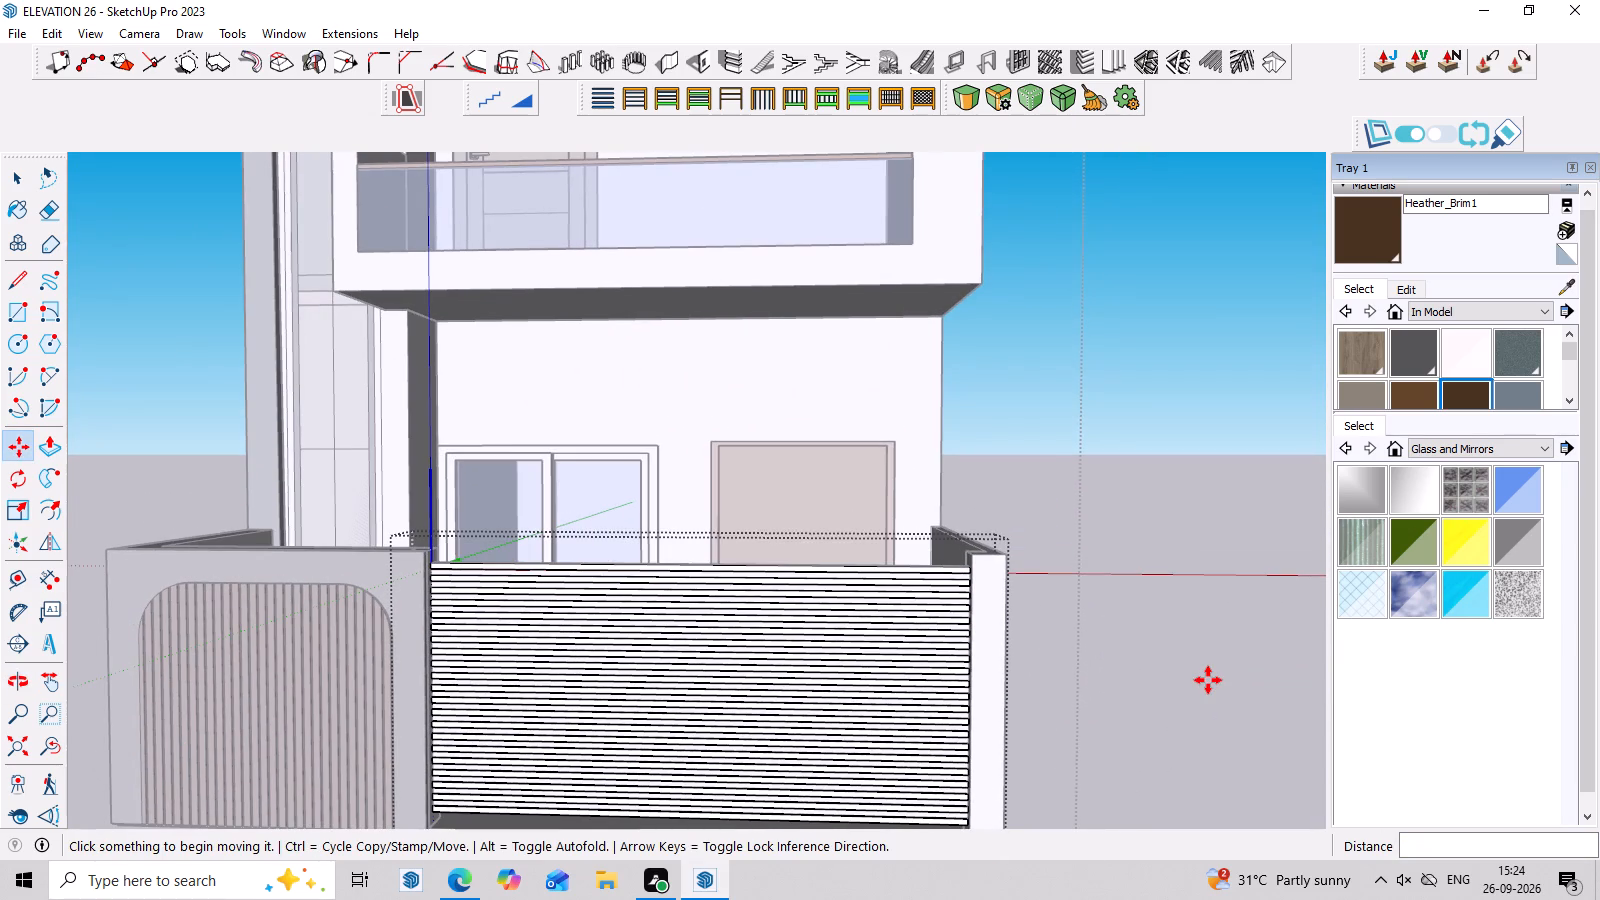
pyautogui.middleClick(1208, 680)
pyautogui.scroll(-3, 1208, 653)
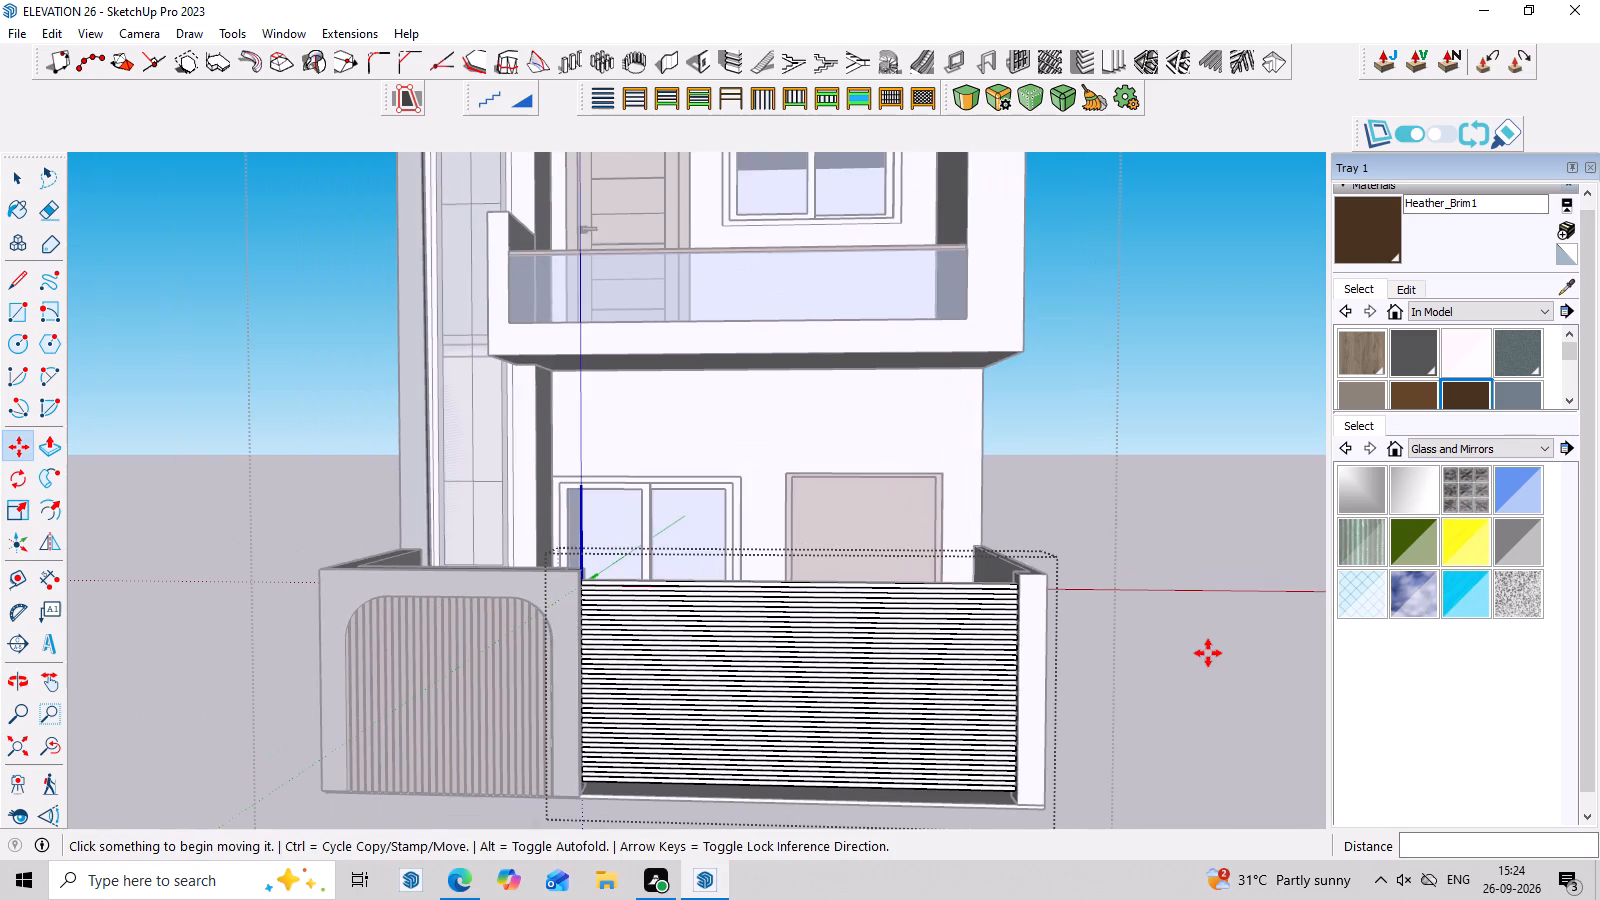
pyautogui.scroll(-2, 1208, 653)
pyautogui.moveTo(1208, 653); pyautogui.dragTo(1214, 567, button='middle')
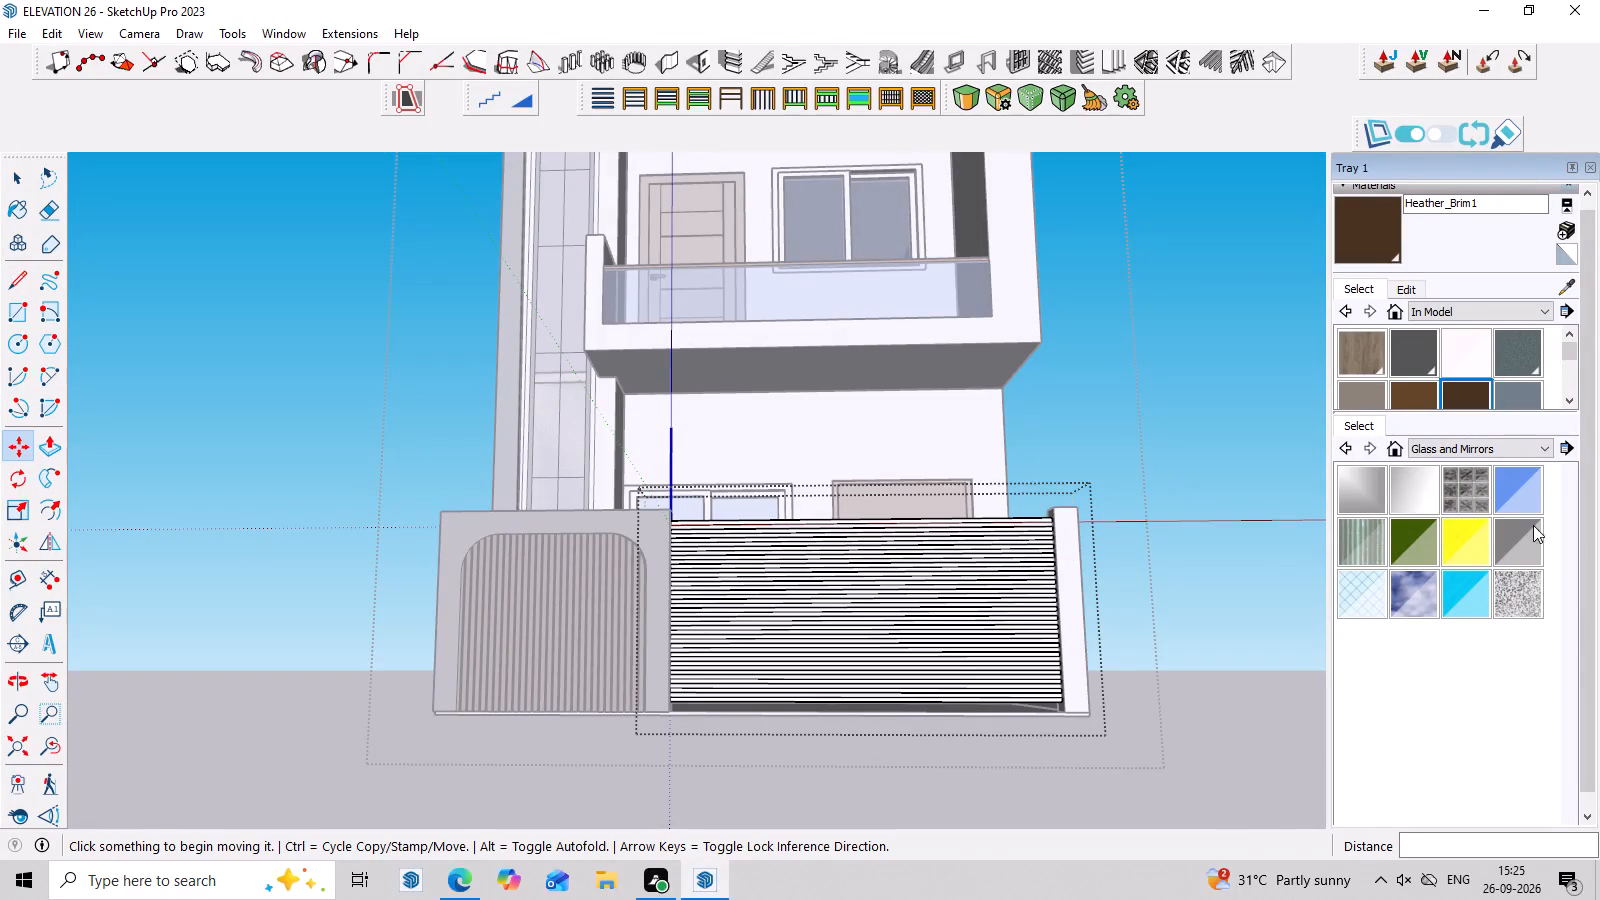
pyautogui.press('space')
pyautogui.click(1190, 380)
pyautogui.moveTo(1208, 386); pyautogui.dragTo(1201, 577, button='middle')
pyautogui.scroll(4, 1139, 654)
pyautogui.scroll(-9, 1169, 503)
pyautogui.moveTo(1169, 502); pyautogui.dragTo(1163, 452, button='middle')
pyautogui.scroll(3, 1146, 582)
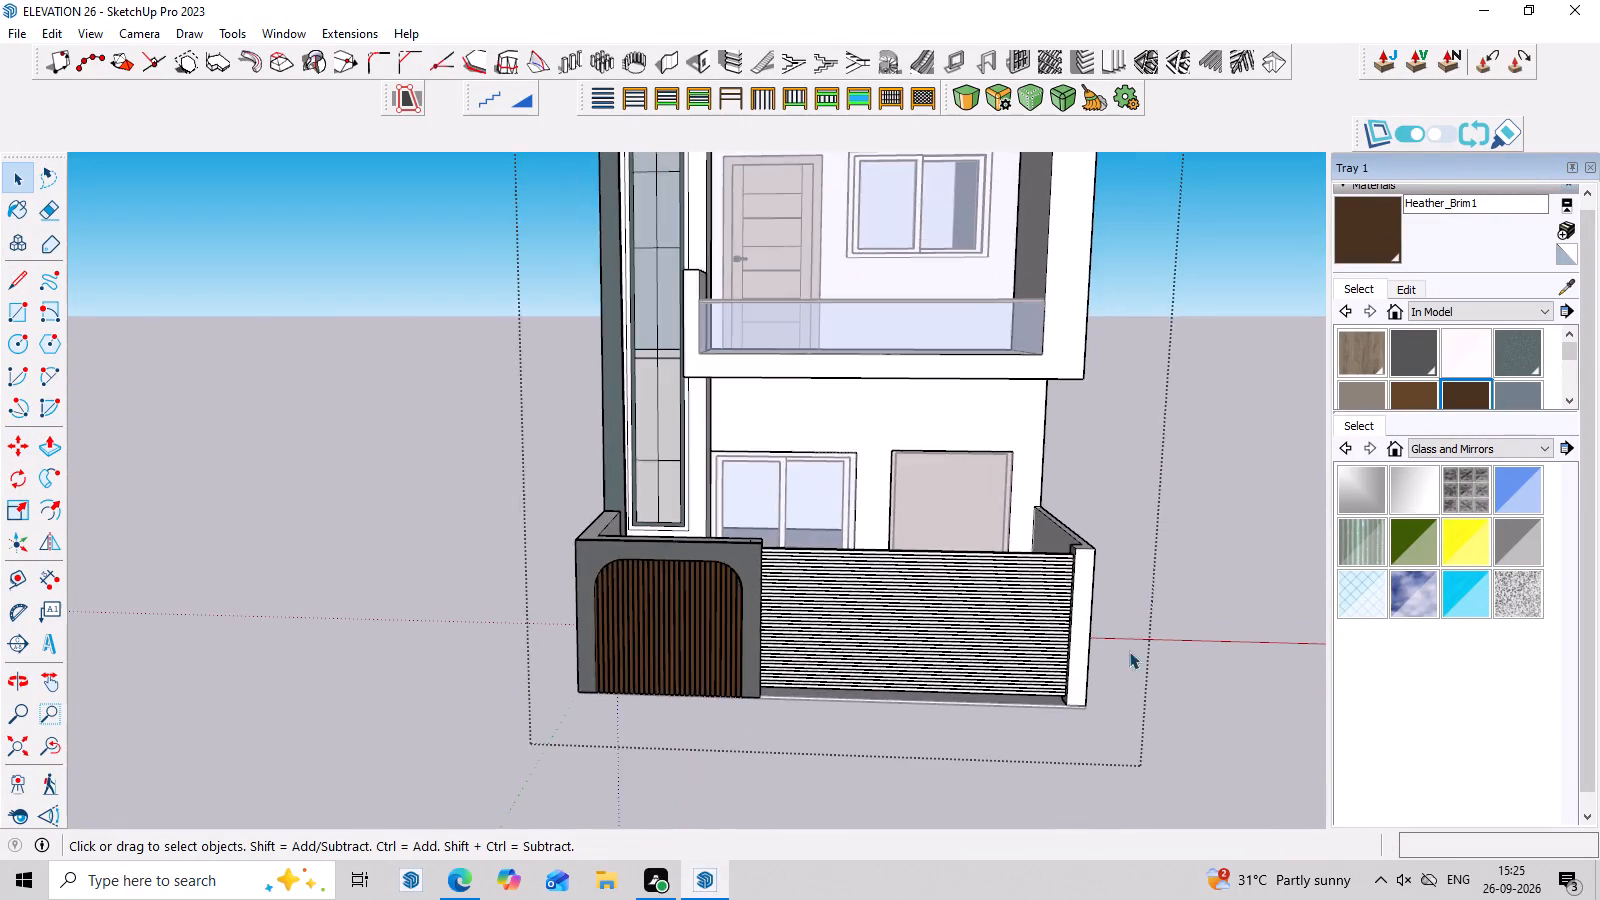
pyautogui.scroll(7, 1129, 651)
pyautogui.moveTo(1116, 735); pyautogui.dragTo(1131, 825, button='middle')
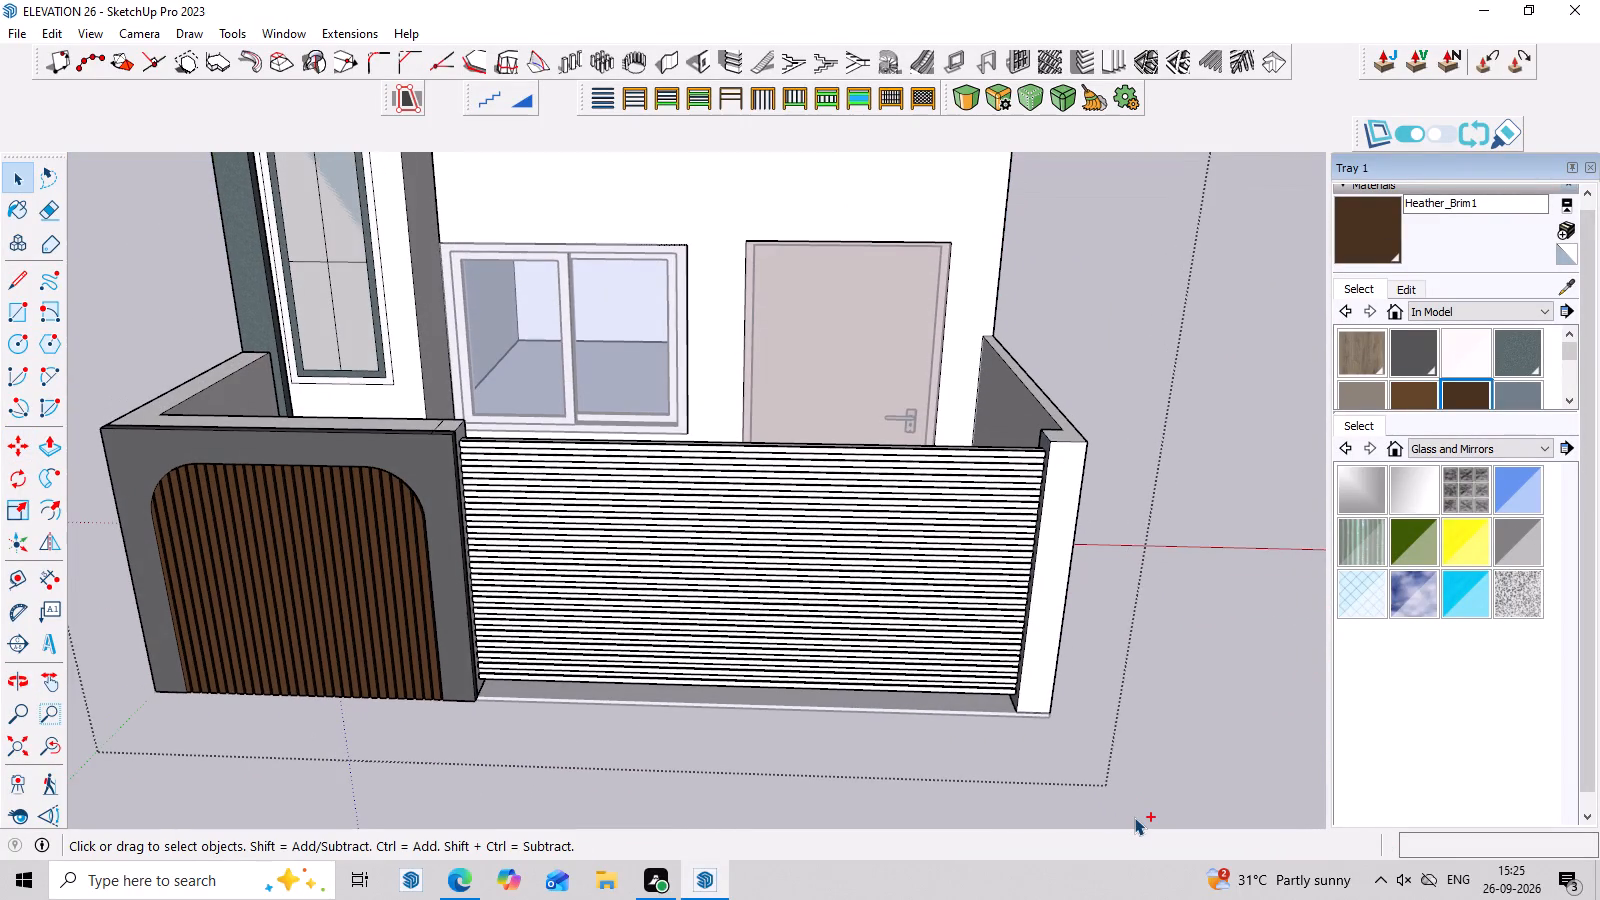
# Undo the strip array, the strip extrusion, its component and the top-edge rectangle, back to the plain boundary wall.
pyautogui.hotkey('ctrl', 'z')
pyautogui.hotkey('ctrl', 'z')
pyautogui.hotkey('ctrl', 'z')
pyautogui.hotkey('ctrl', 'z')
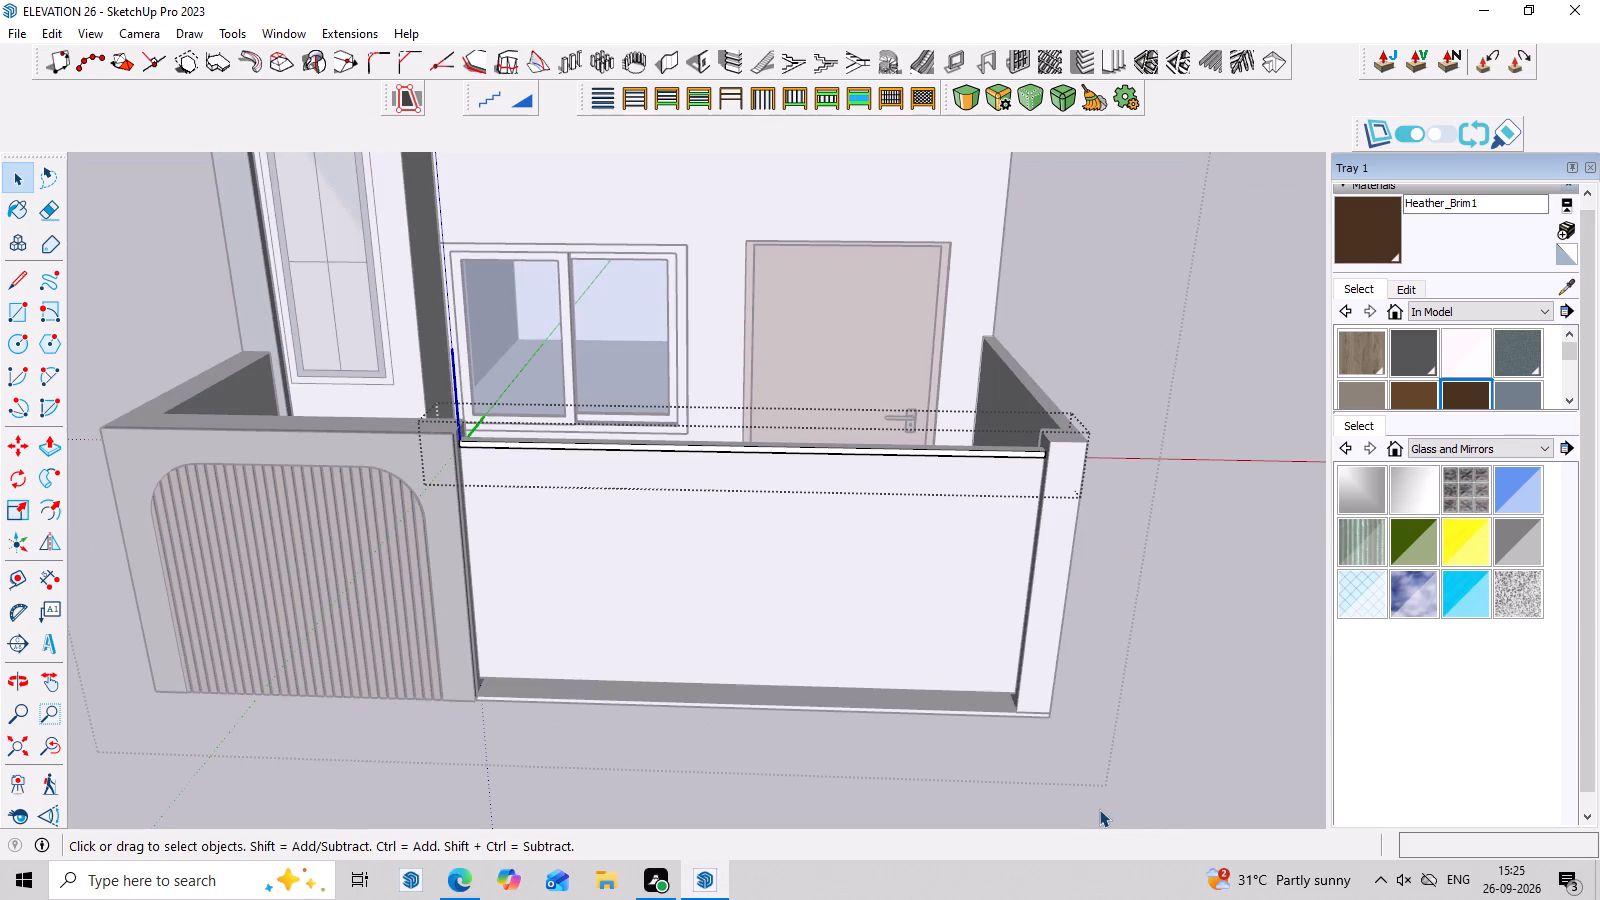
pyautogui.moveTo(999, 576); pyautogui.dragTo(1002, 547, button='middle')
pyautogui.scroll(6, 857, 494)
pyautogui.moveTo(819, 388); pyautogui.dragTo(817, 409, button='middle')
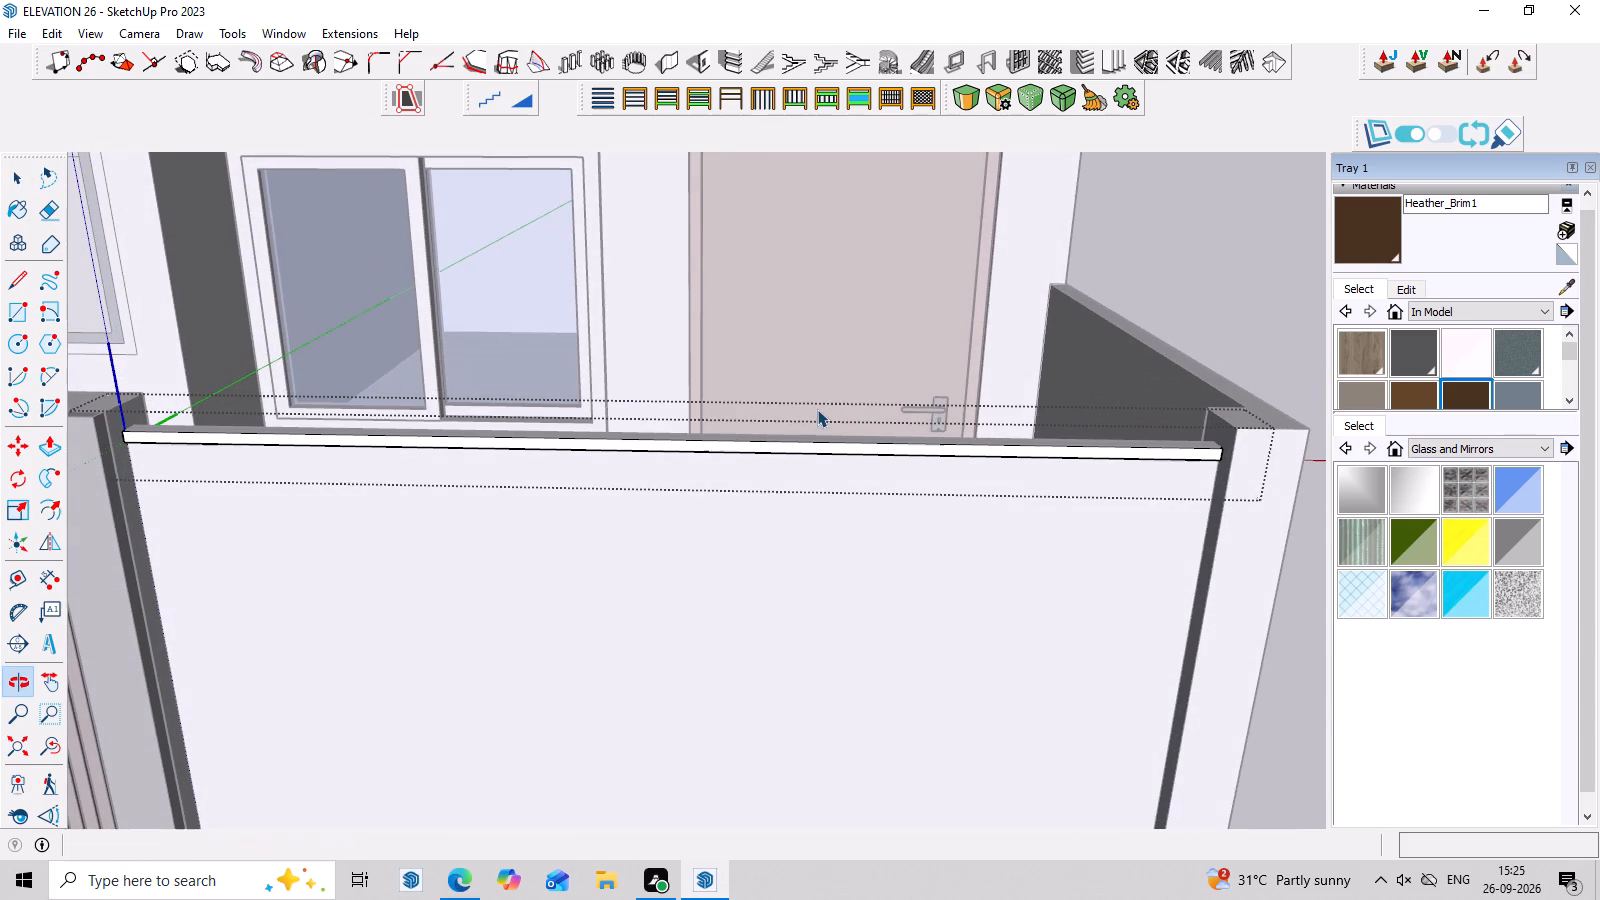
pyautogui.hotkey('ctrl', 'z')
pyautogui.hotkey('ctrl', 'z')
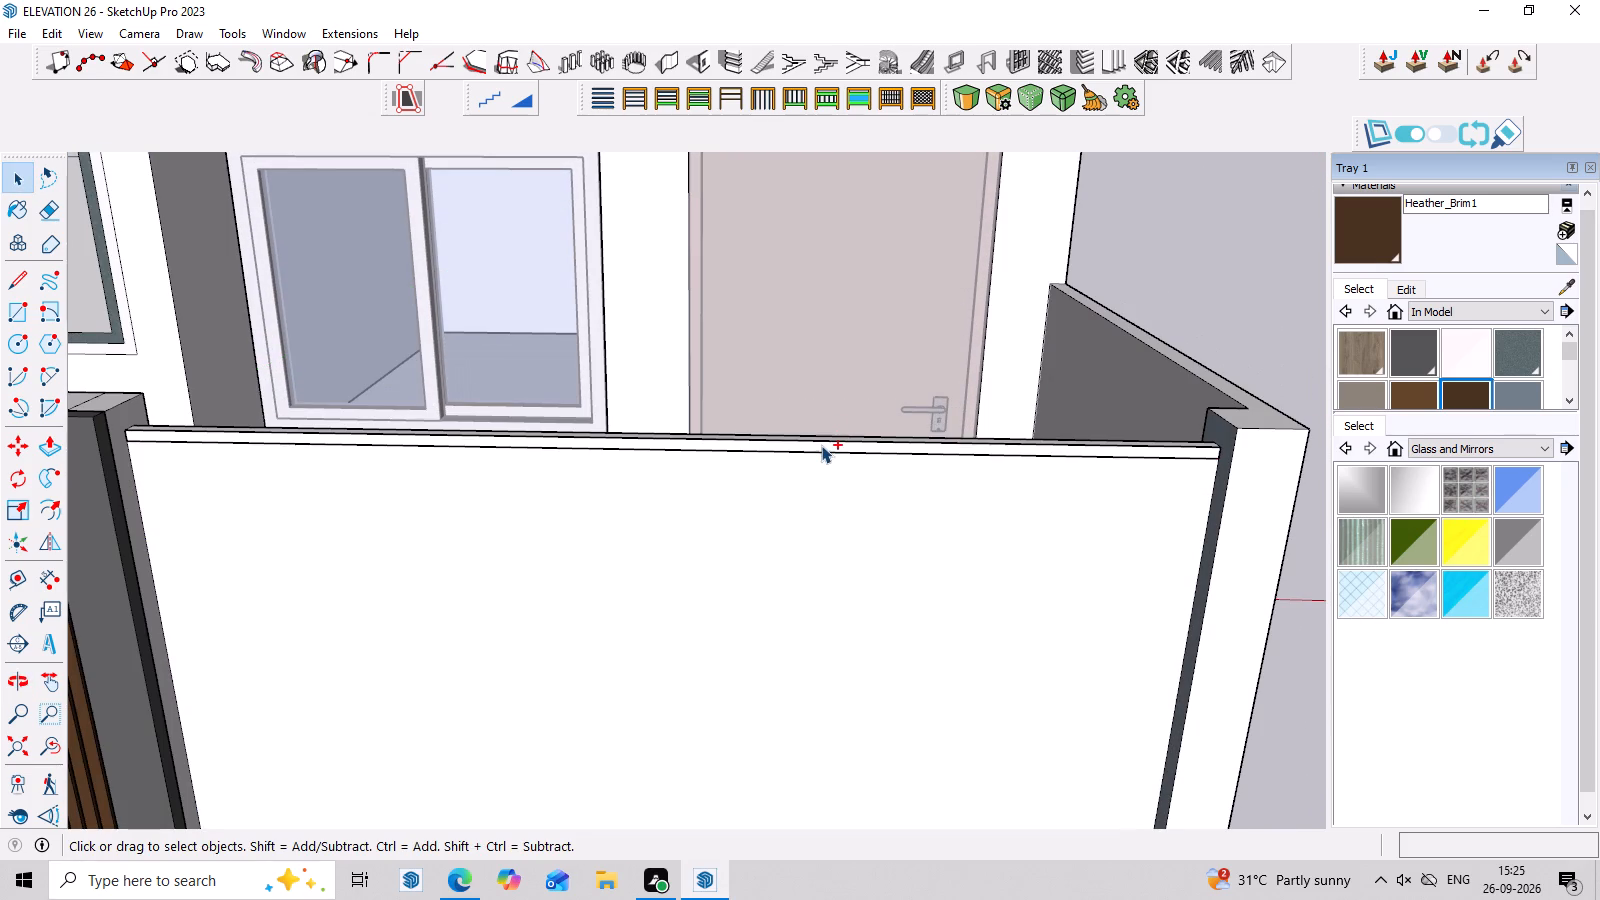
pyautogui.hotkey('ctrl', 'z')
pyautogui.hotkey('ctrl', 'z')
# Draw a vertical line about 4' 3" long from the top to the bottom edge of the plain boundary wall, splitting its face.
pyautogui.moveTo(821, 445); pyautogui.dragTo(834, 394, button='middle')
pyautogui.scroll(-3, 834, 394)
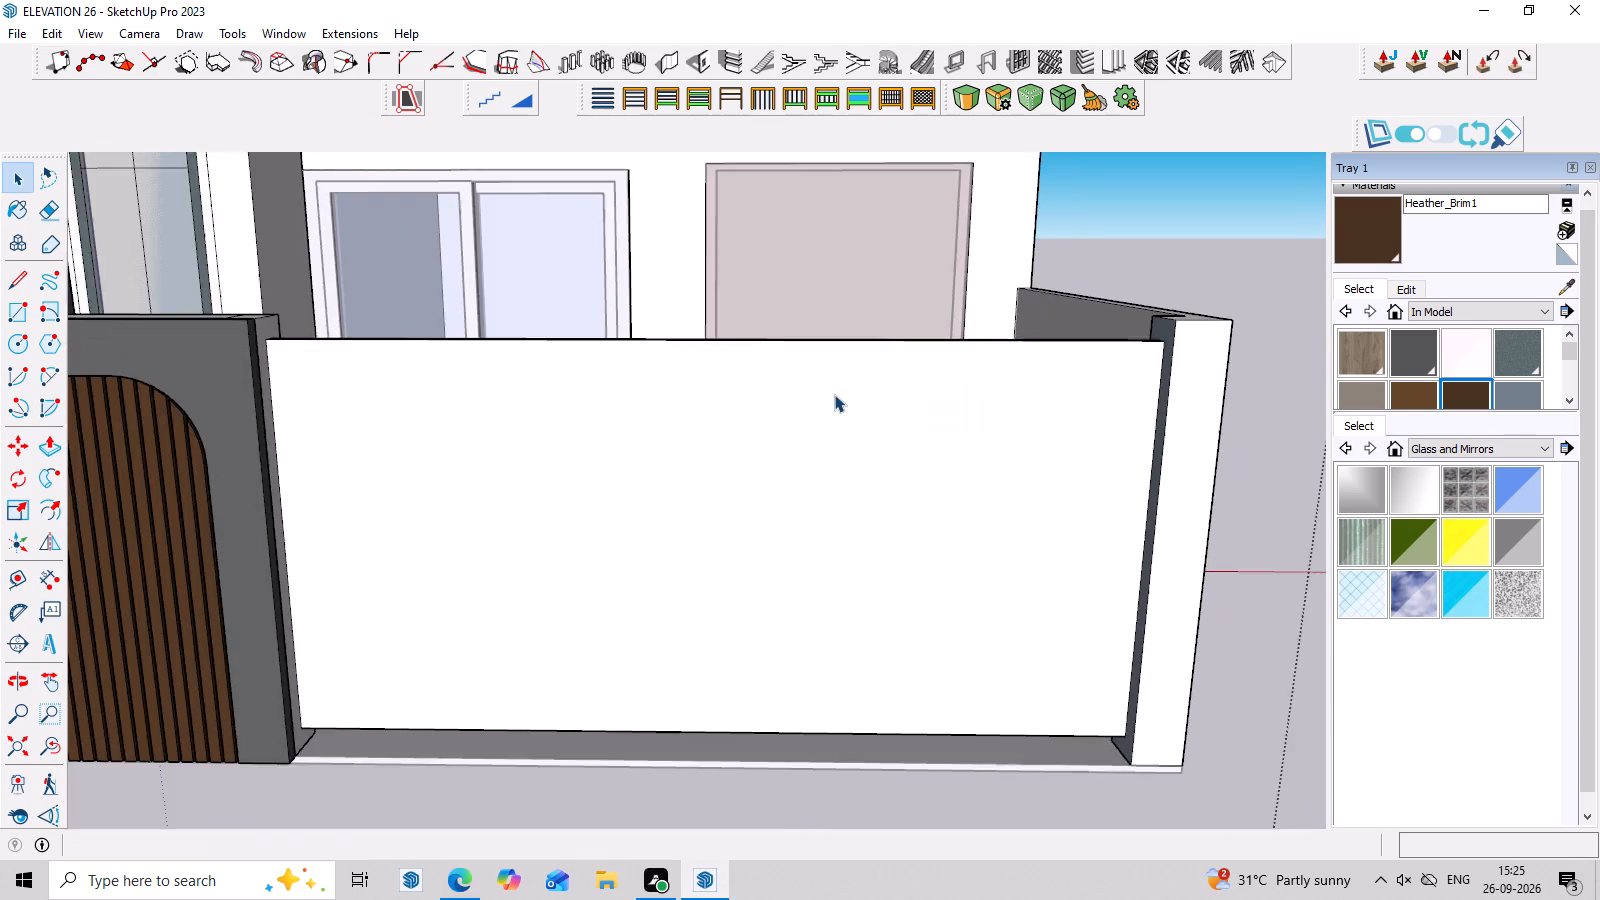
pyautogui.scroll(-1, 834, 394)
pyautogui.moveTo(860, 513); pyautogui.dragTo(865, 475, button='middle')
pyautogui.press('l')
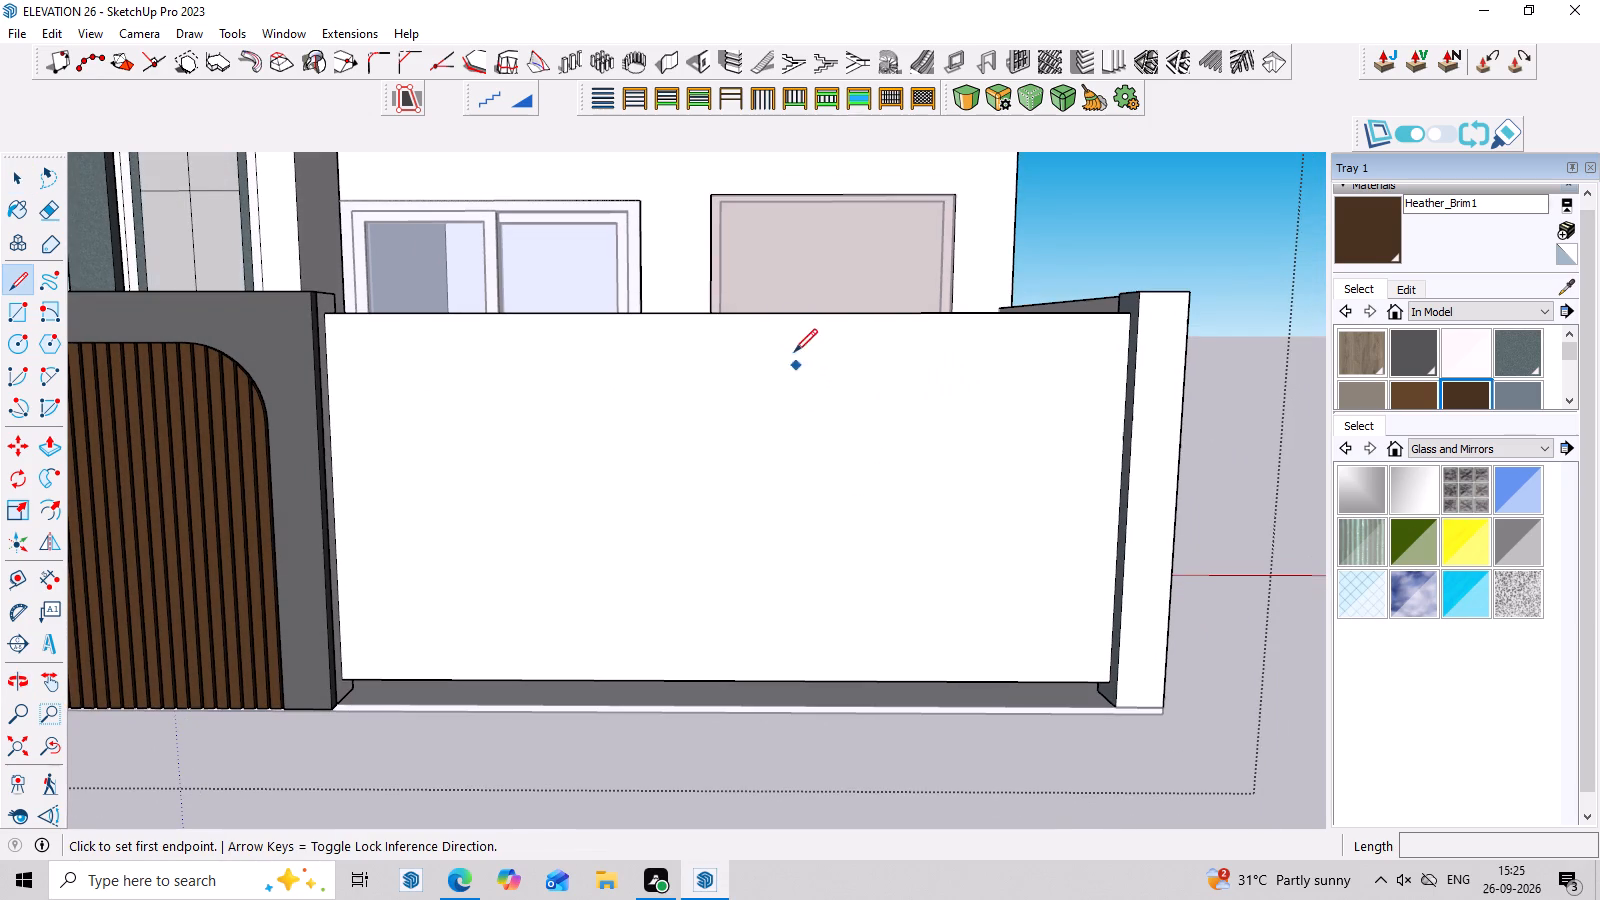
pyautogui.click(790, 317)
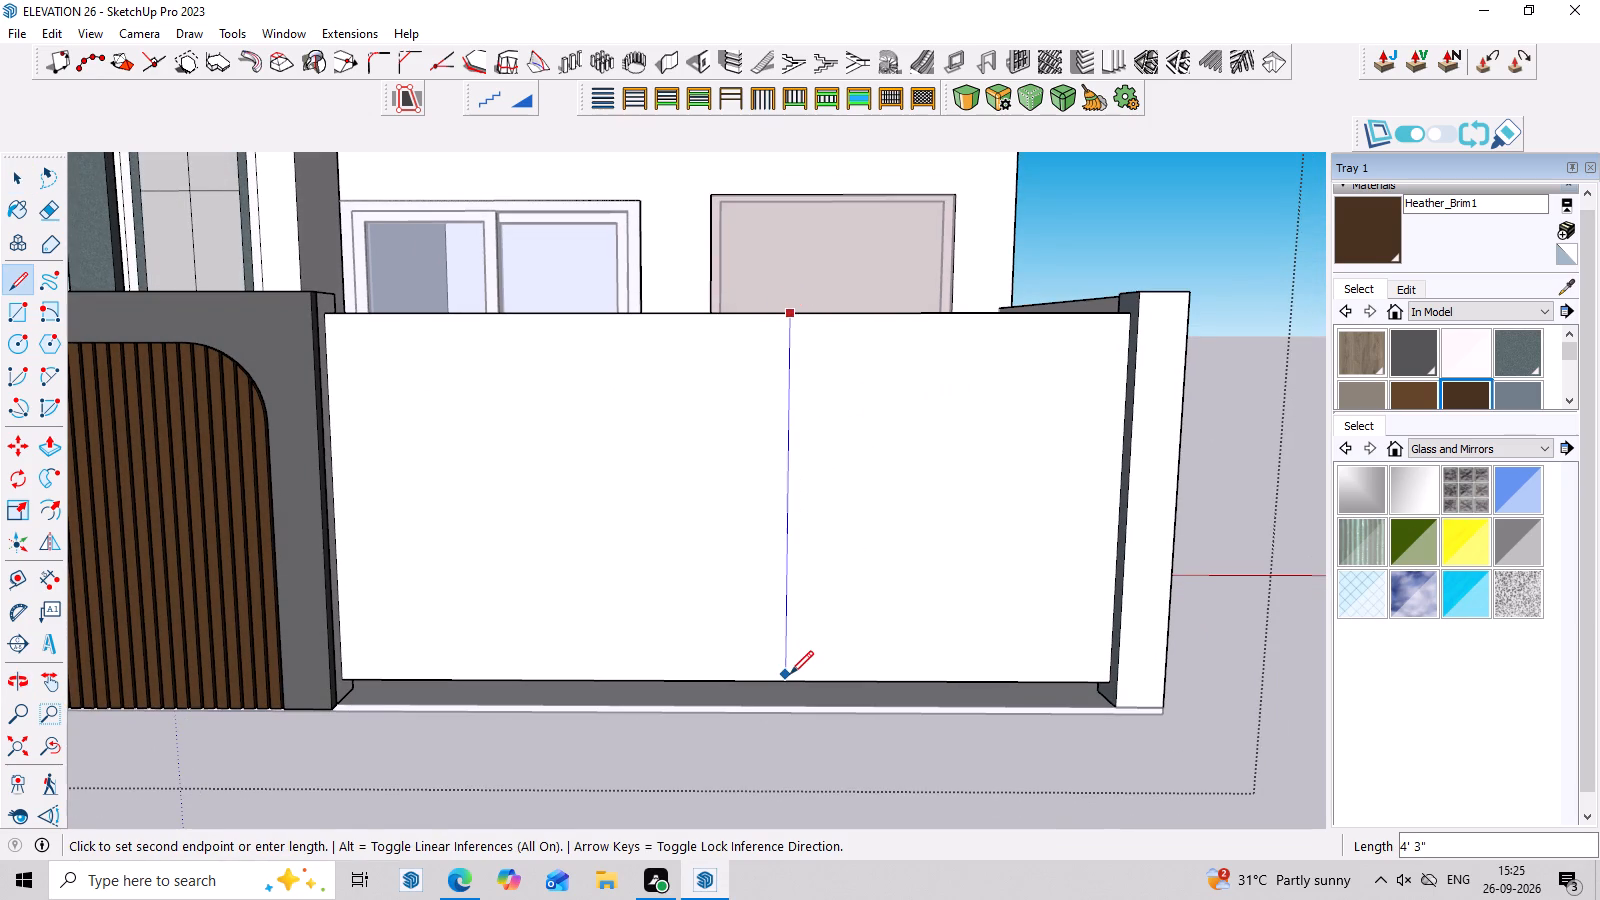
pyautogui.click(790, 680)
pyautogui.press('space')
pyautogui.click(912, 519)
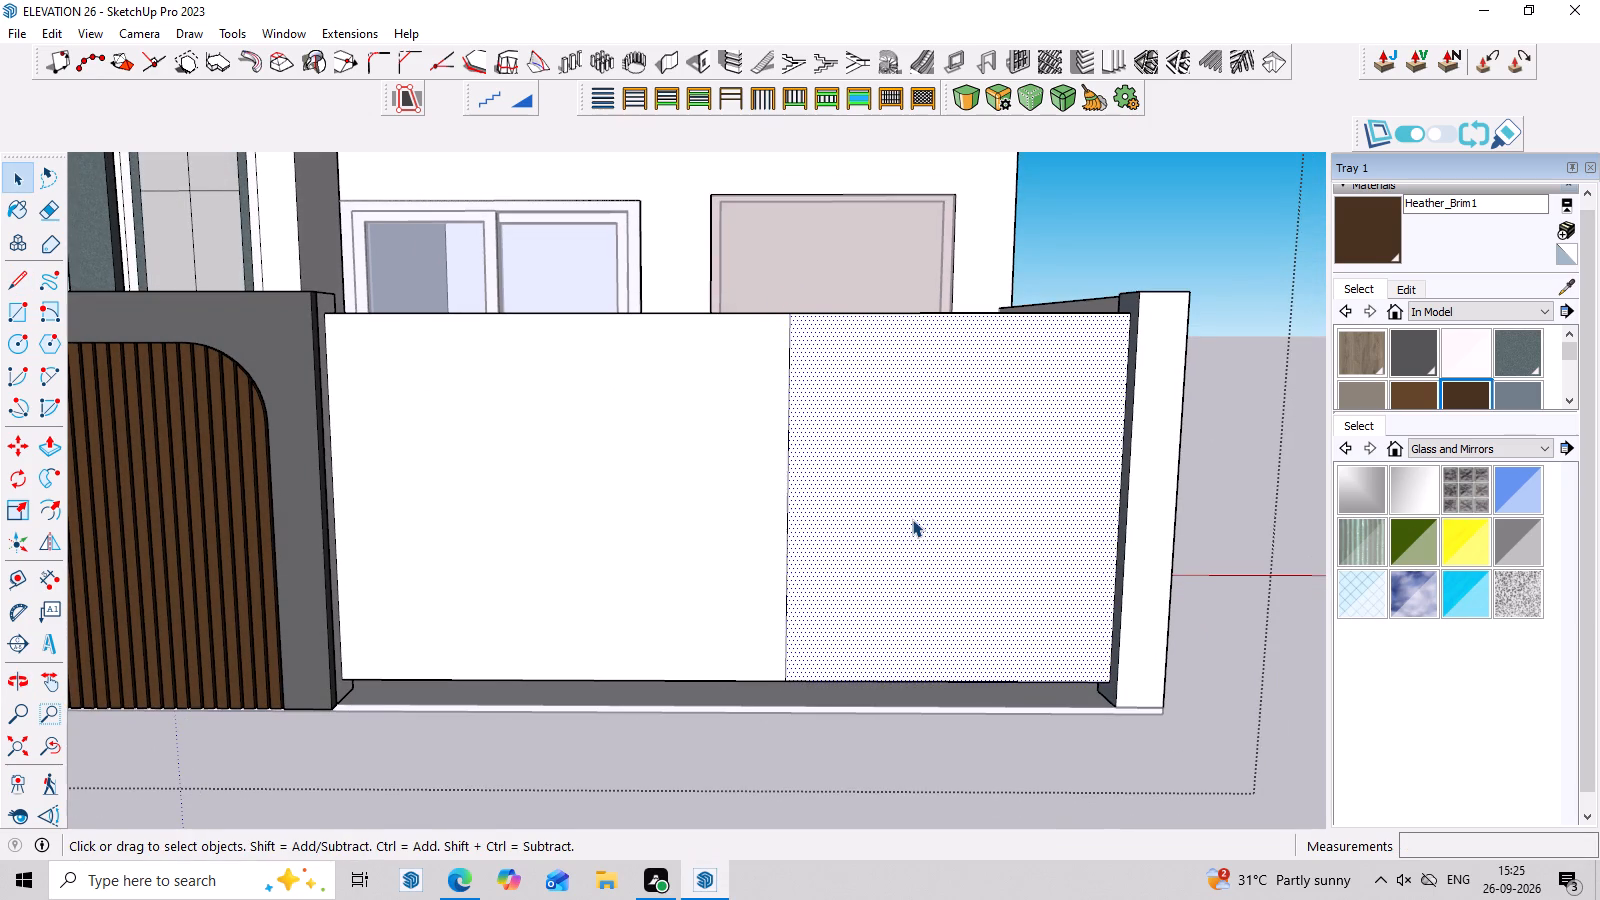
pyautogui.click(668, 515)
# Draw a thin rectangle about 5' 4" by 2" along the top edge of the wall section beside the arched panel.
pyautogui.moveTo(879, 528); pyautogui.dragTo(898, 583, button='middle')
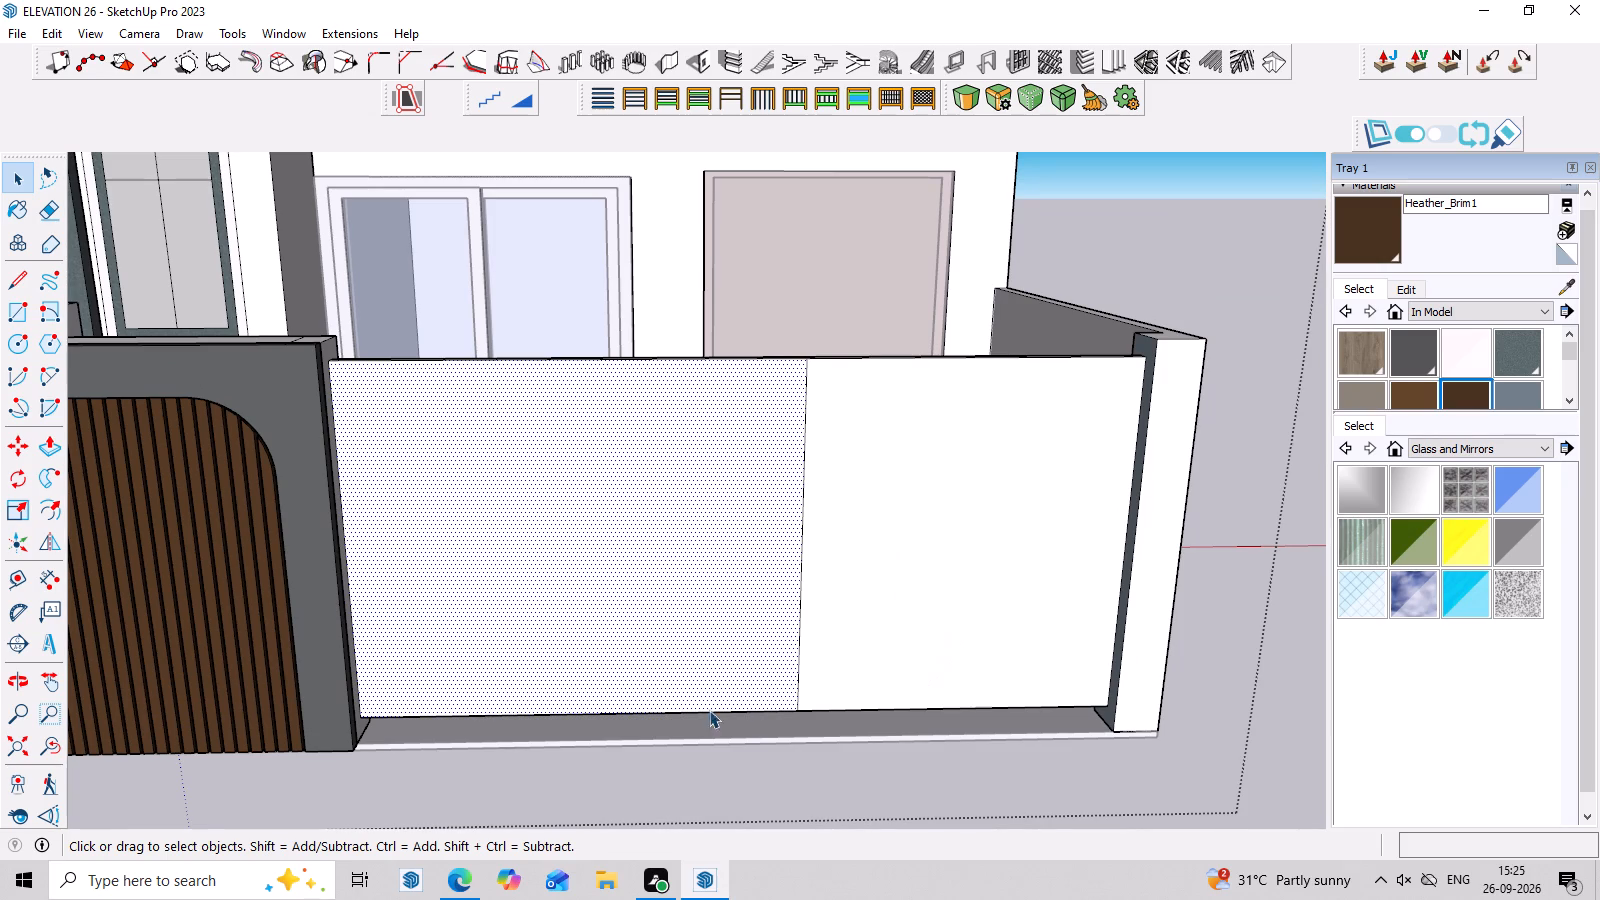
pyautogui.press('r')
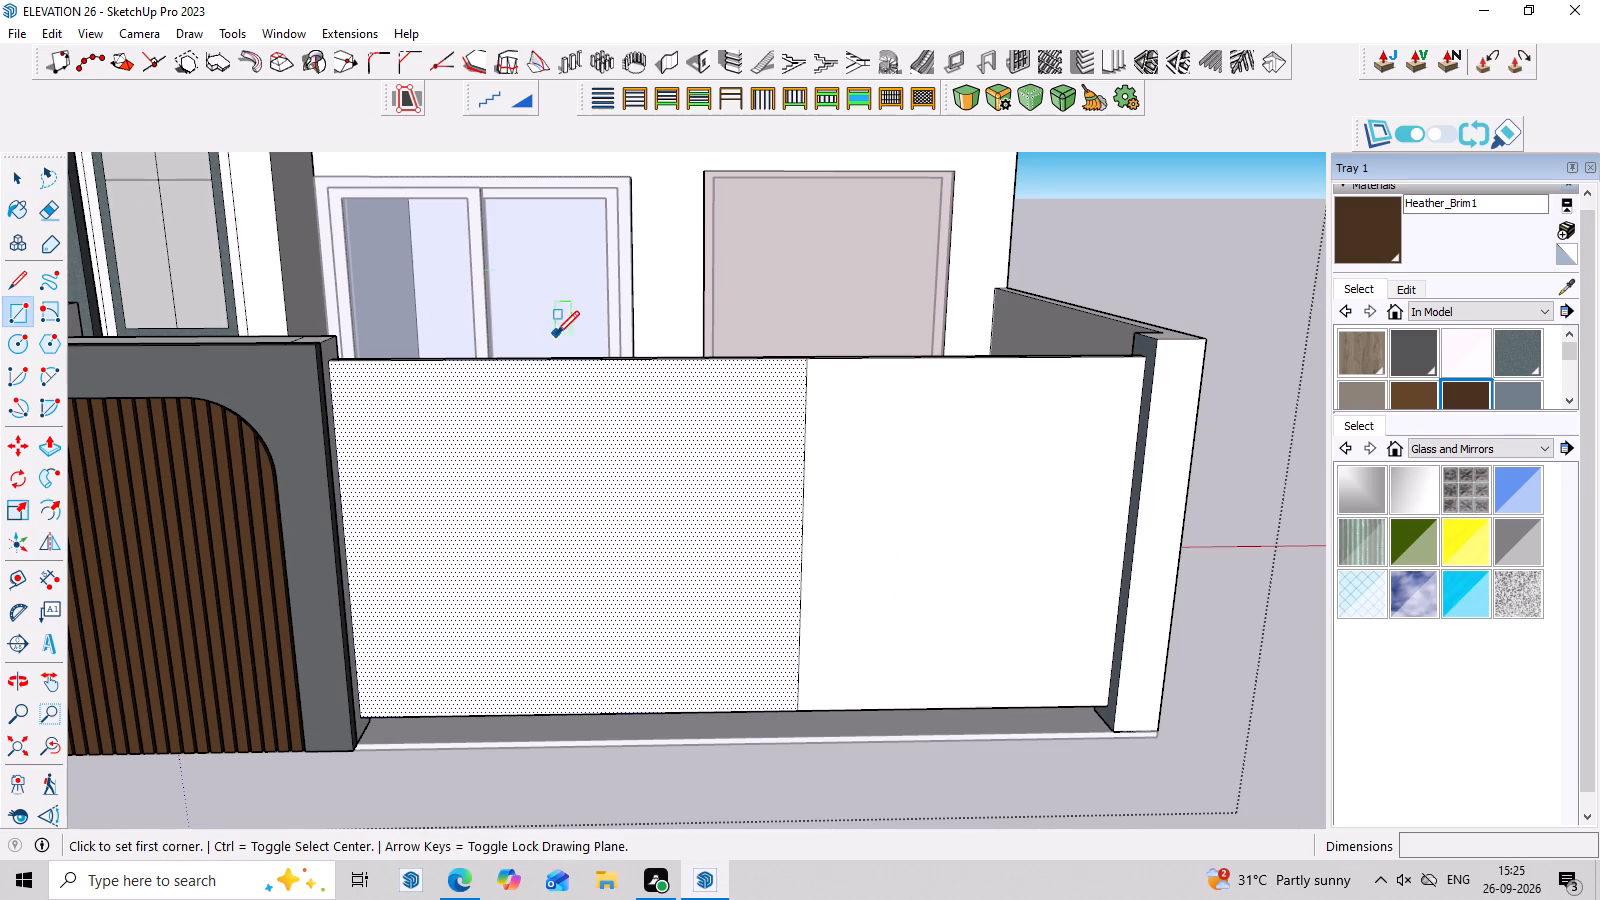
pyautogui.scroll(6, 427, 387)
pyautogui.click(278, 346)
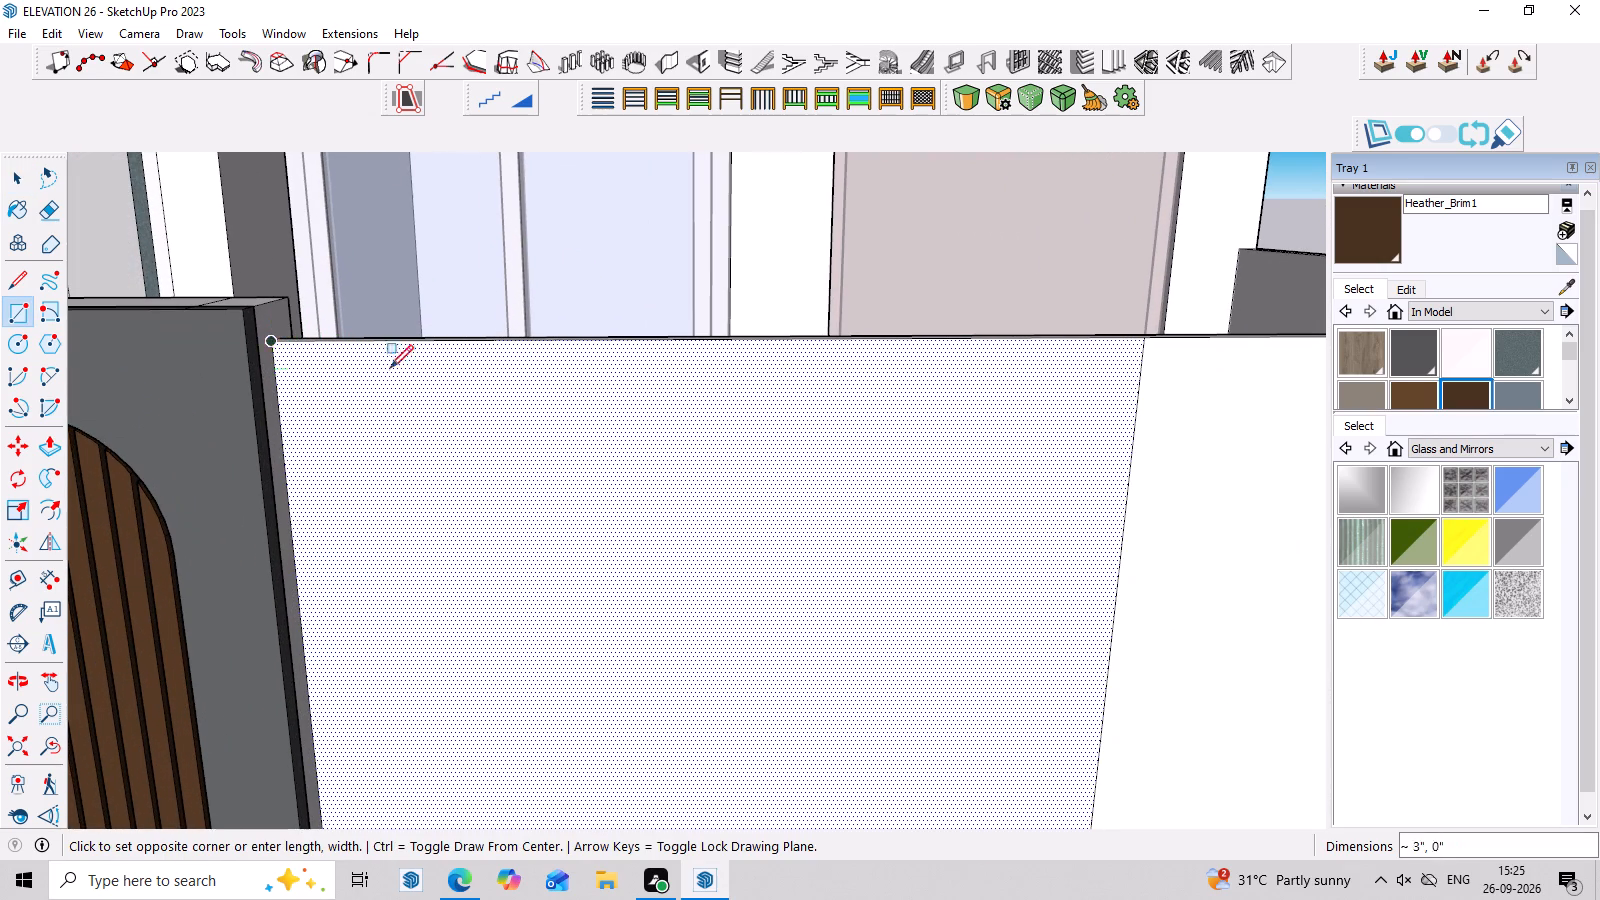
pyautogui.click(1137, 361)
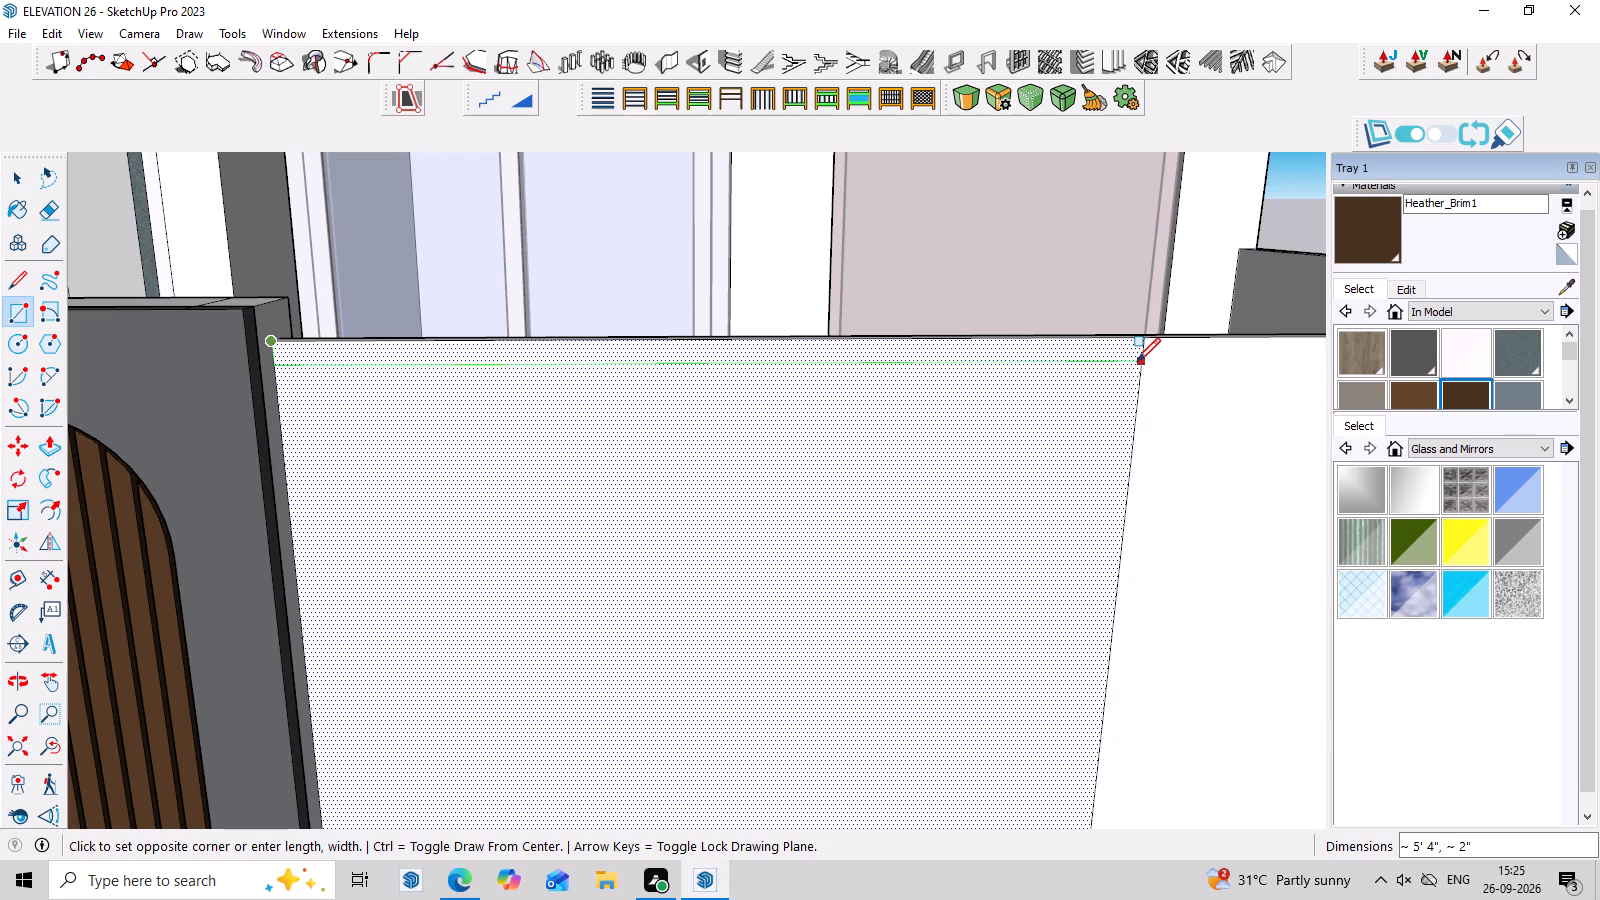
# Make the thin top-edge rectangle a group and open it for editing.
pyautogui.press('space')
pyautogui.doubleClick(1128, 353)
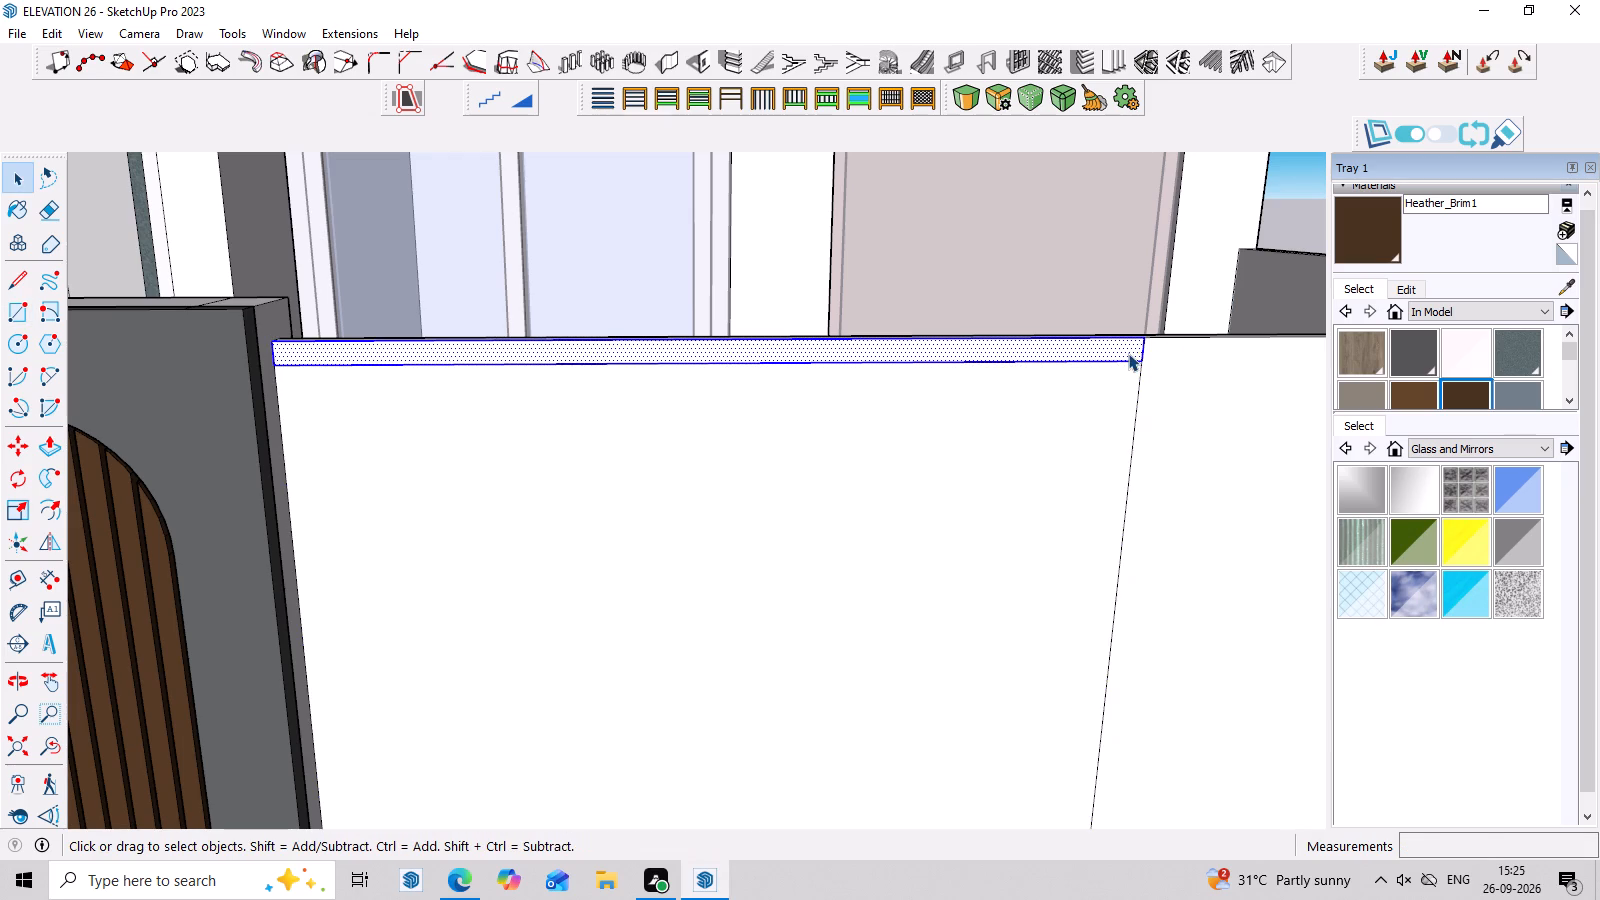
pyautogui.rightClick(1128, 353)
pyautogui.click(1208, 525)
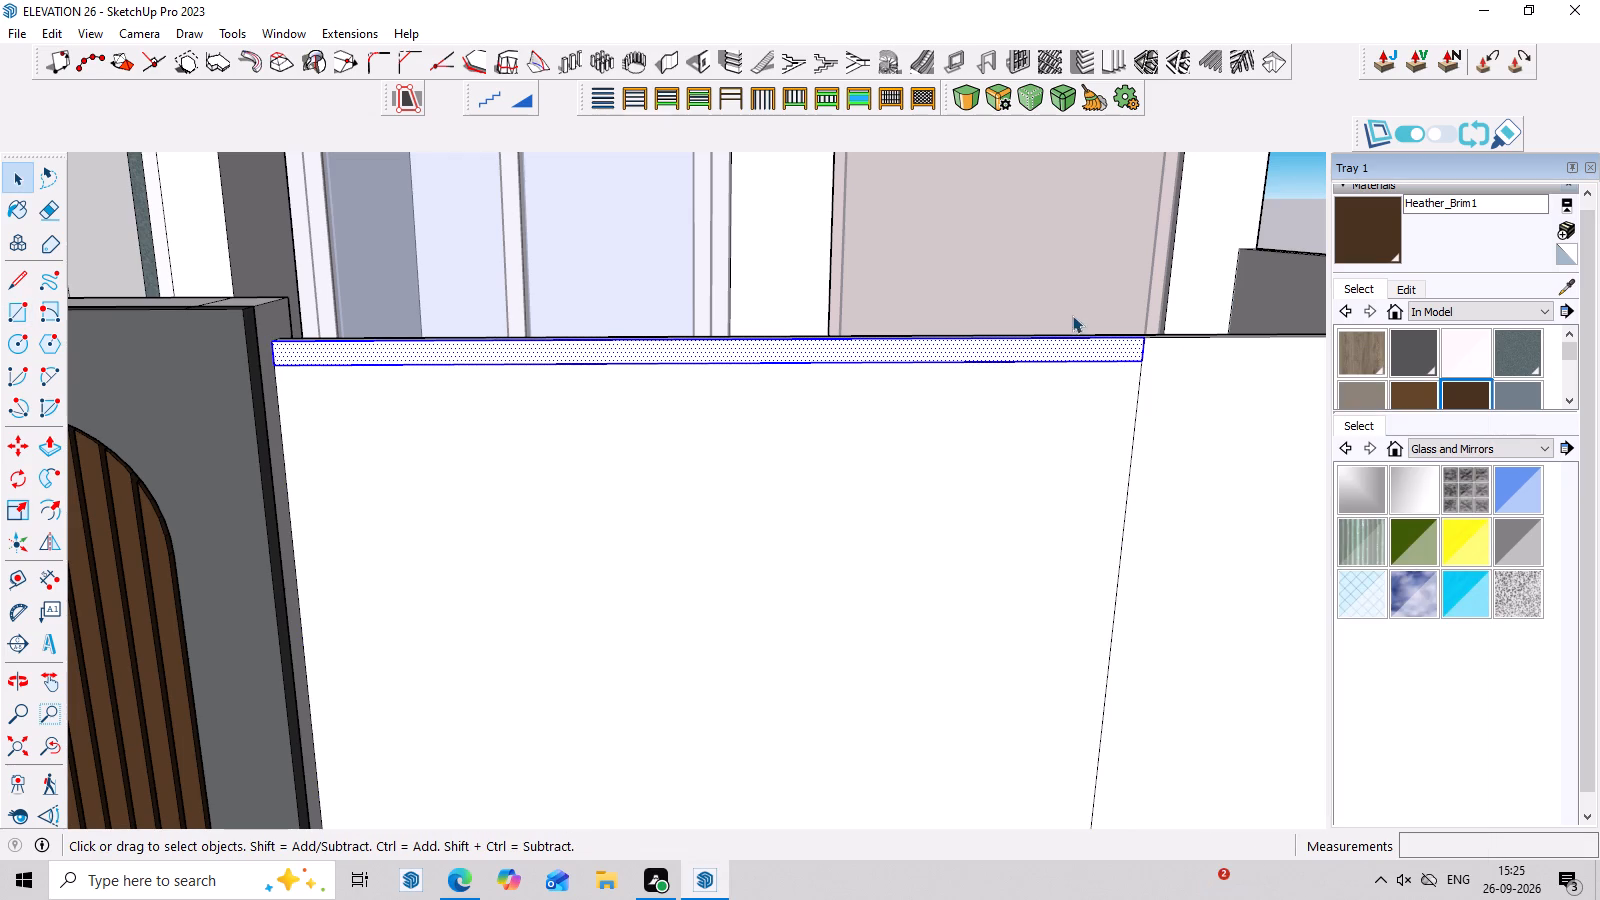
pyautogui.scroll(2, 1088, 338)
pyautogui.tripleClick(1103, 362)
pyautogui.scroll(2, 1103, 362)
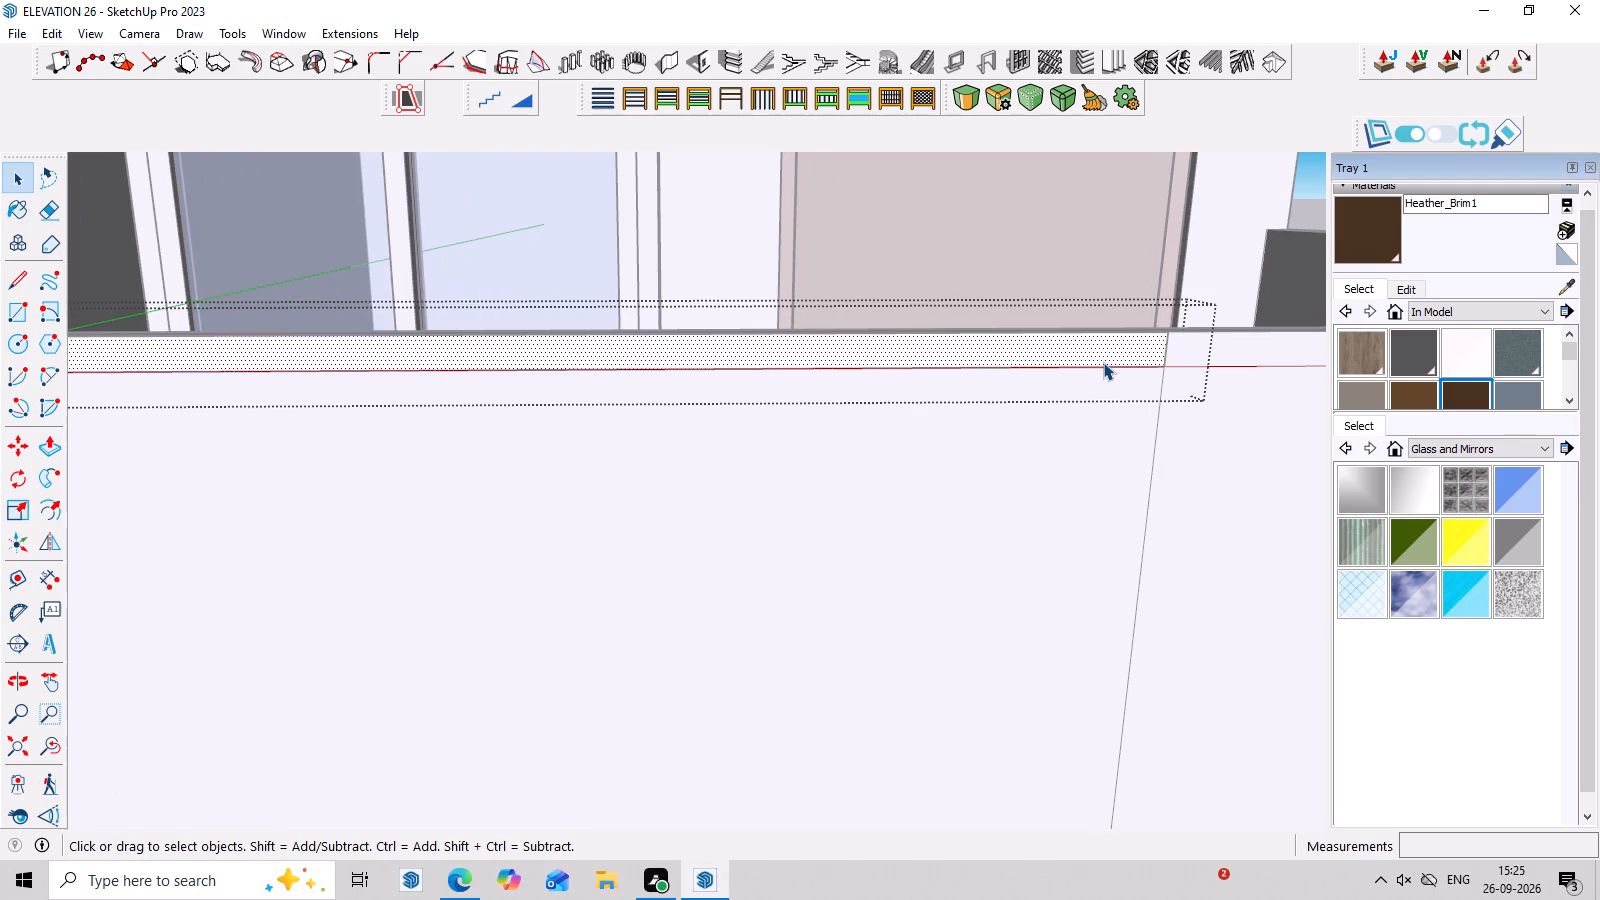
# Push/Pull the strip face outward by 1" inside the group.
pyautogui.press('p')
pyautogui.click(1103, 362)
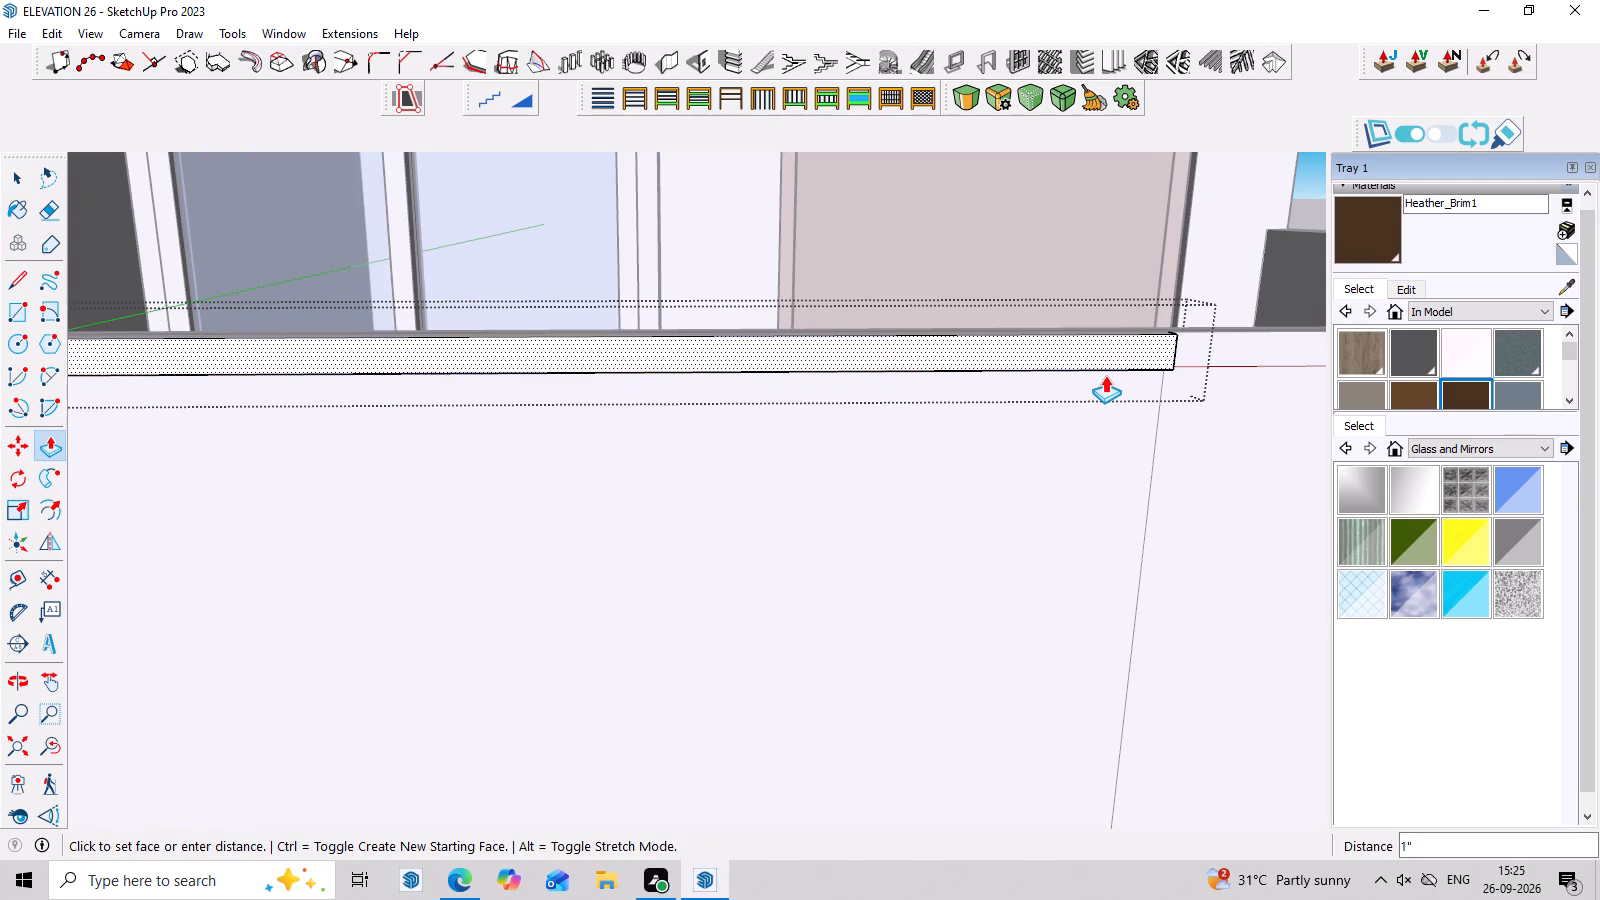
pyautogui.press('1')
pyautogui.press('Return')
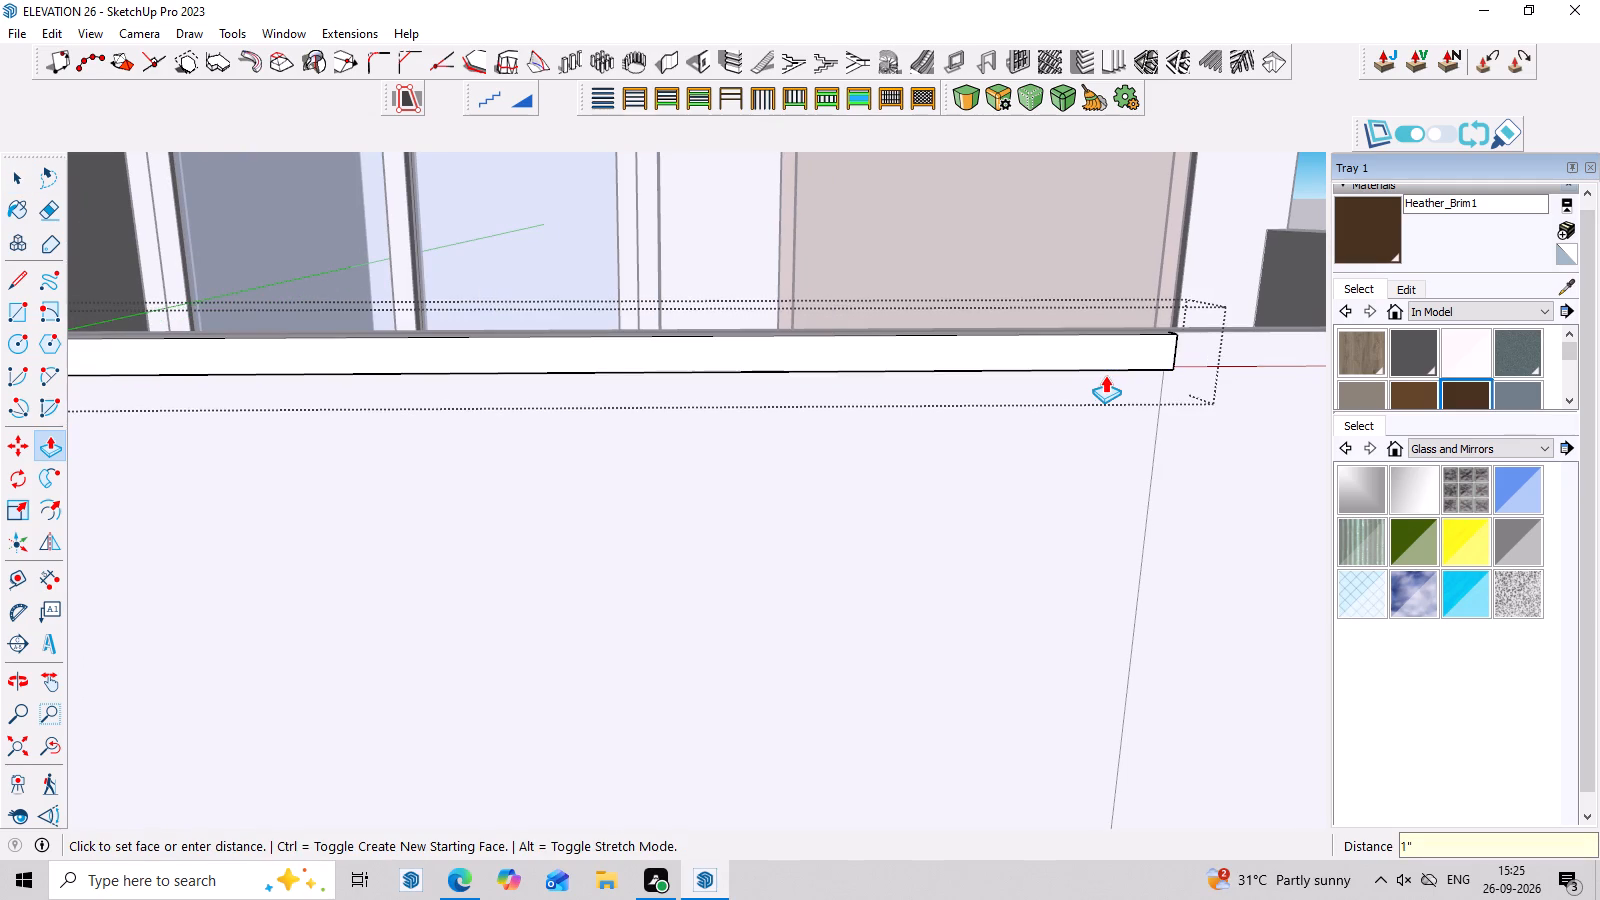
# Make the whole extruded strip a component with the default definition settings and close the group.
pyautogui.moveTo(1105, 375); pyautogui.dragTo(1112, 545, button='middle')
pyautogui.scroll(4, 1134, 399)
pyautogui.press('space')
pyautogui.tripleClick(1129, 342)
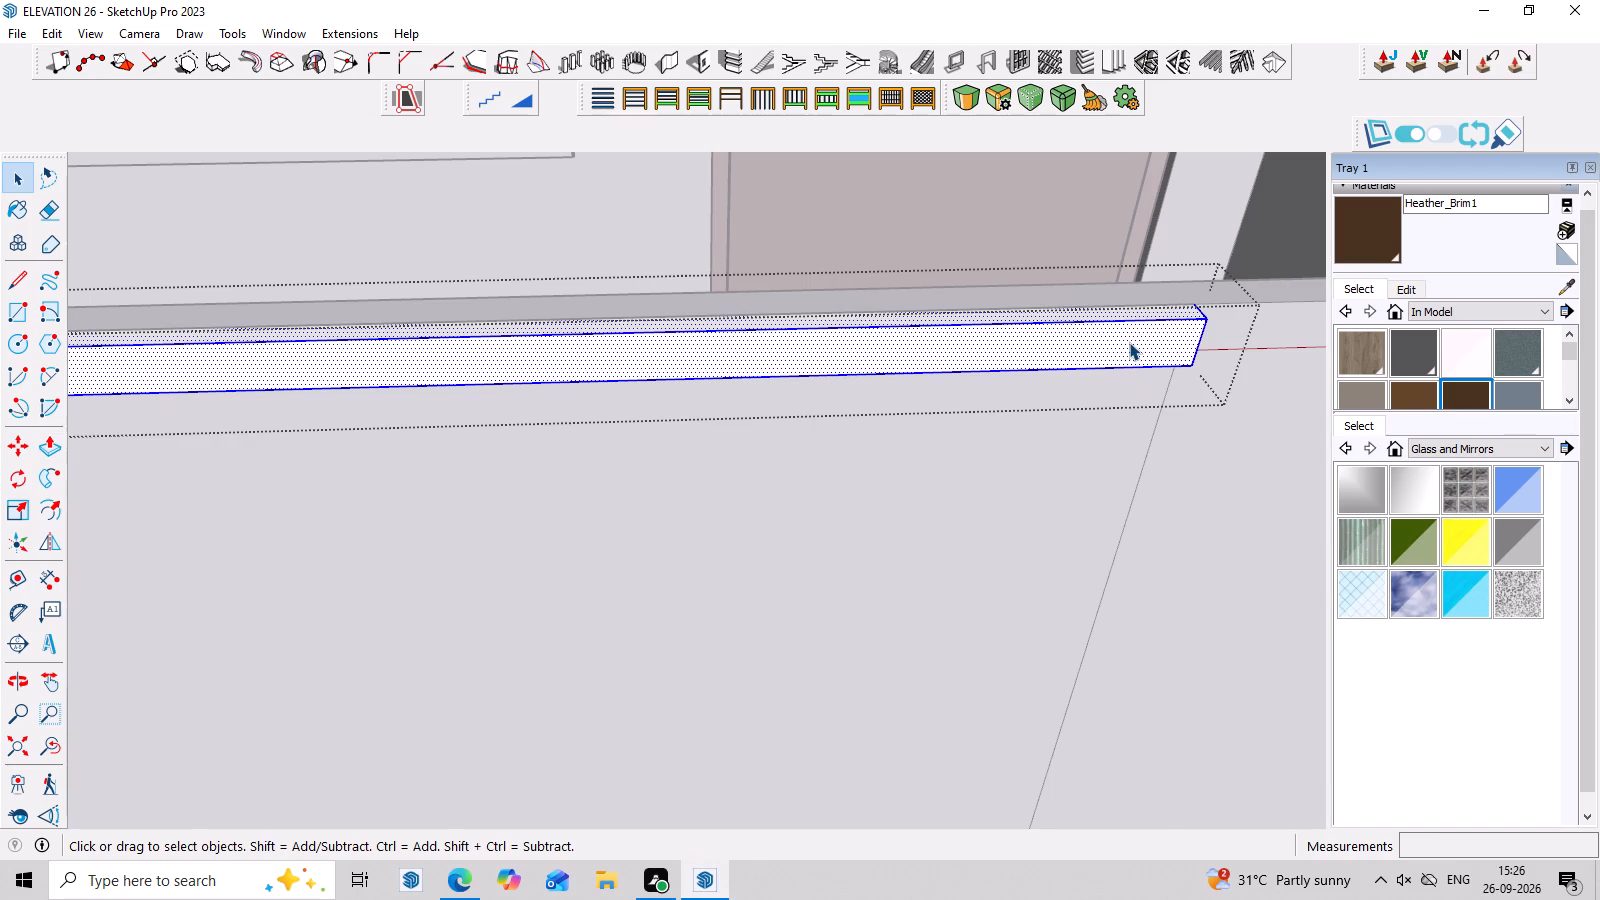
pyautogui.rightClick(1129, 342)
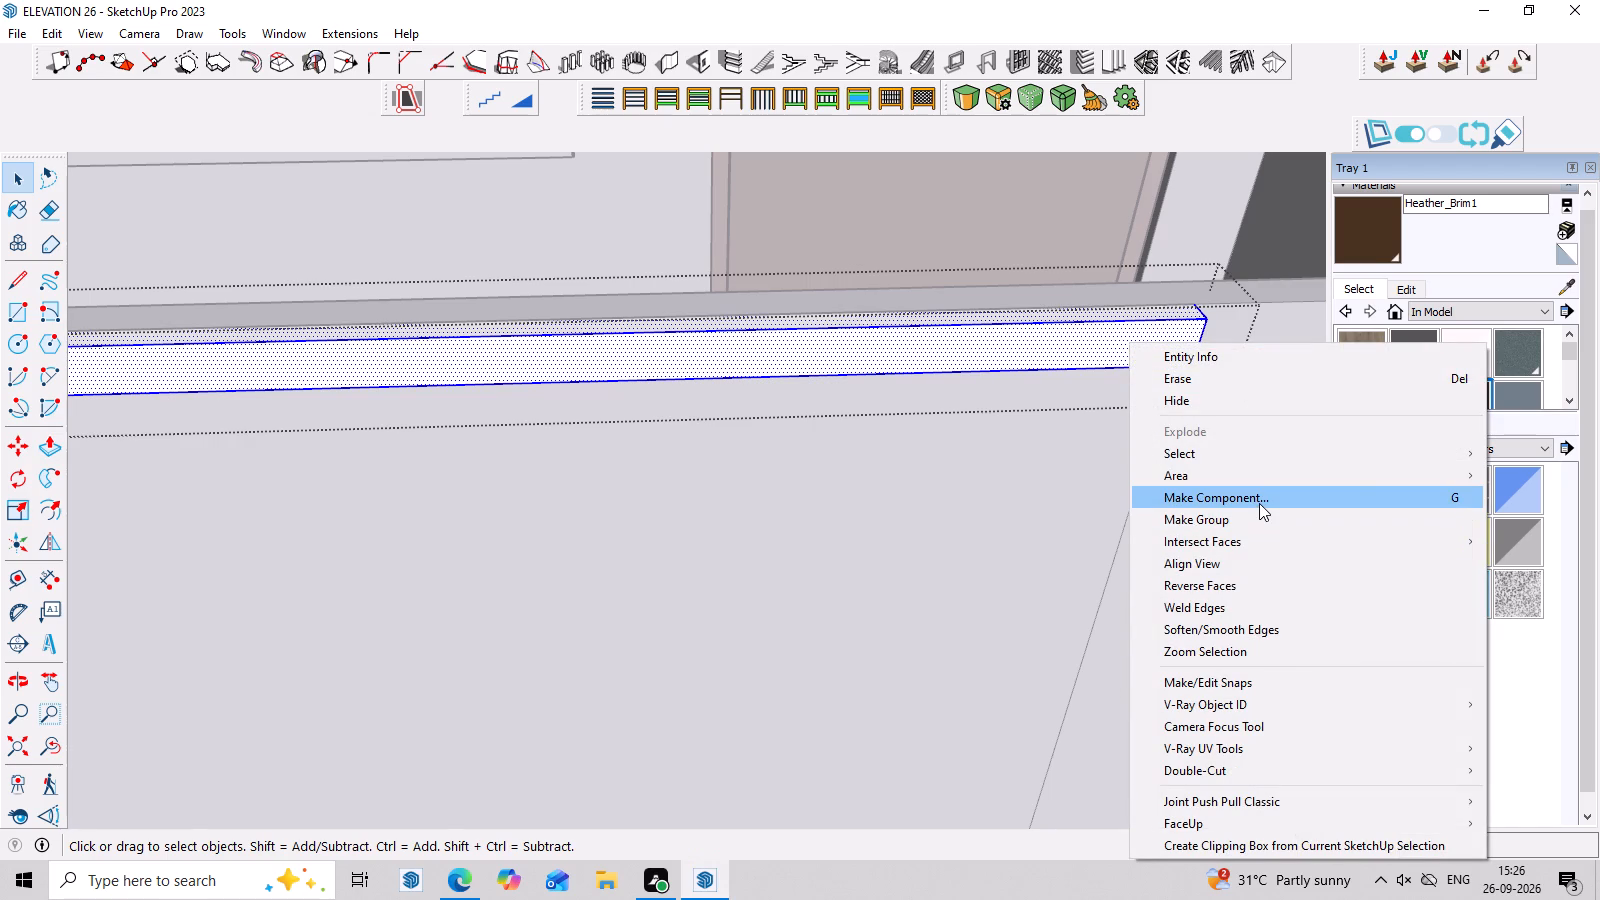
pyautogui.click(1259, 503)
pyautogui.doubleClick(1009, 753)
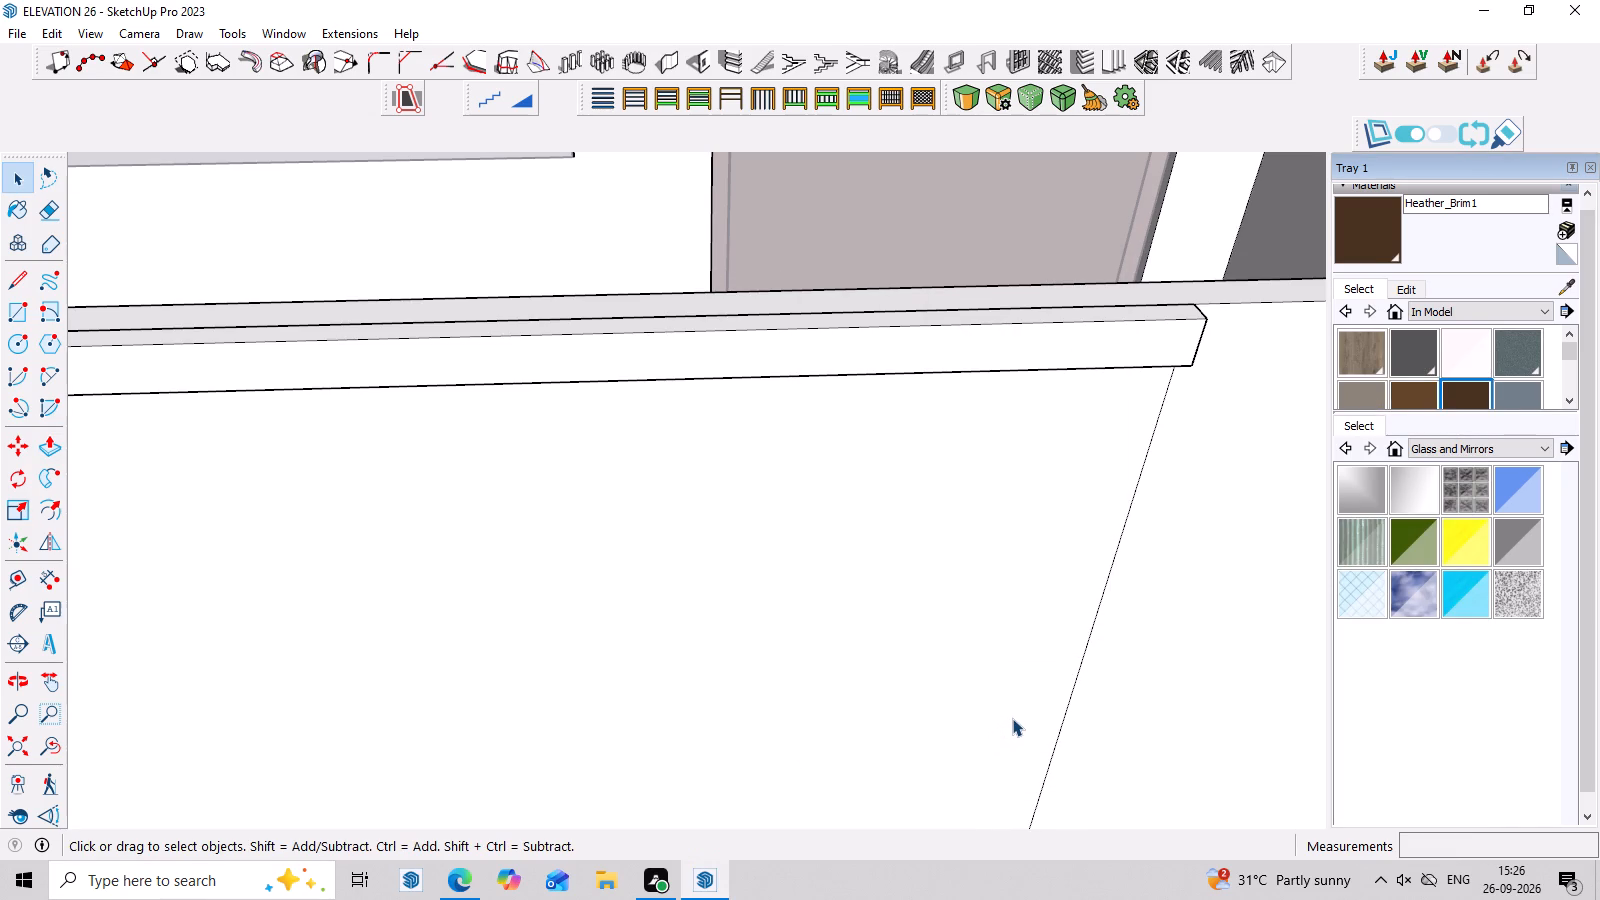
# Copy the strip about 4' 2" straight down along the dividing line to the bottom edge of the boundary wall.
pyautogui.scroll(-3, 988, 259)
pyautogui.moveTo(1178, 416); pyautogui.dragTo(1167, 319, button='middle')
pyautogui.scroll(-8, 1140, 380)
pyautogui.moveTo(1202, 406); pyautogui.dragTo(1144, 364, button='middle')
pyautogui.scroll(5, 1056, 241)
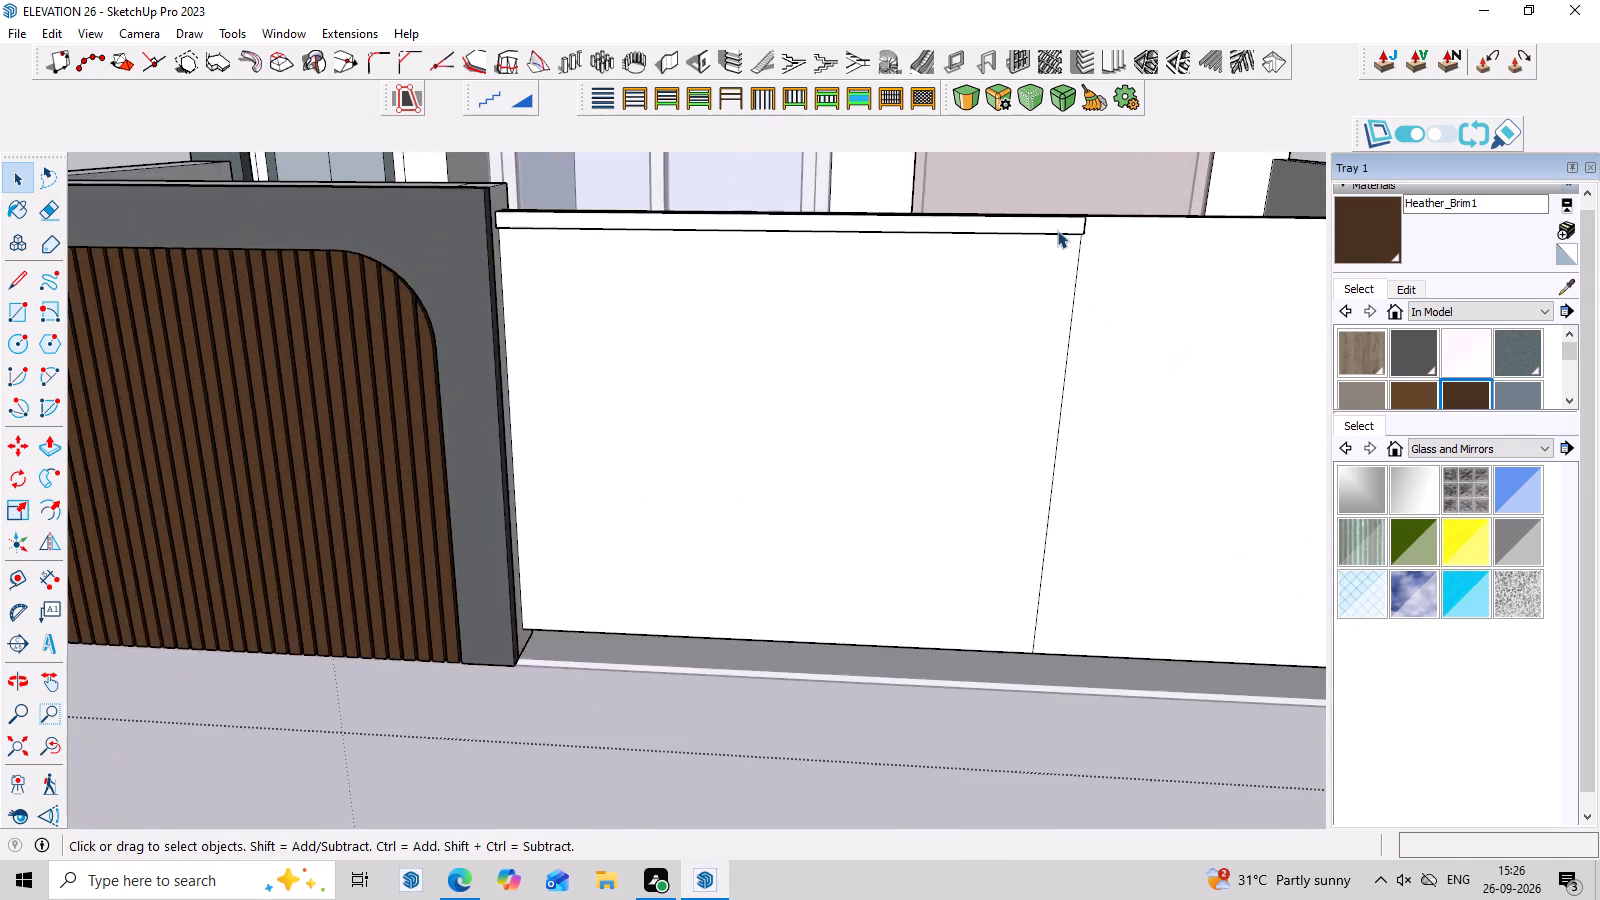
pyautogui.scroll(3, 1057, 230)
pyautogui.click(1069, 225)
pyautogui.press('m')
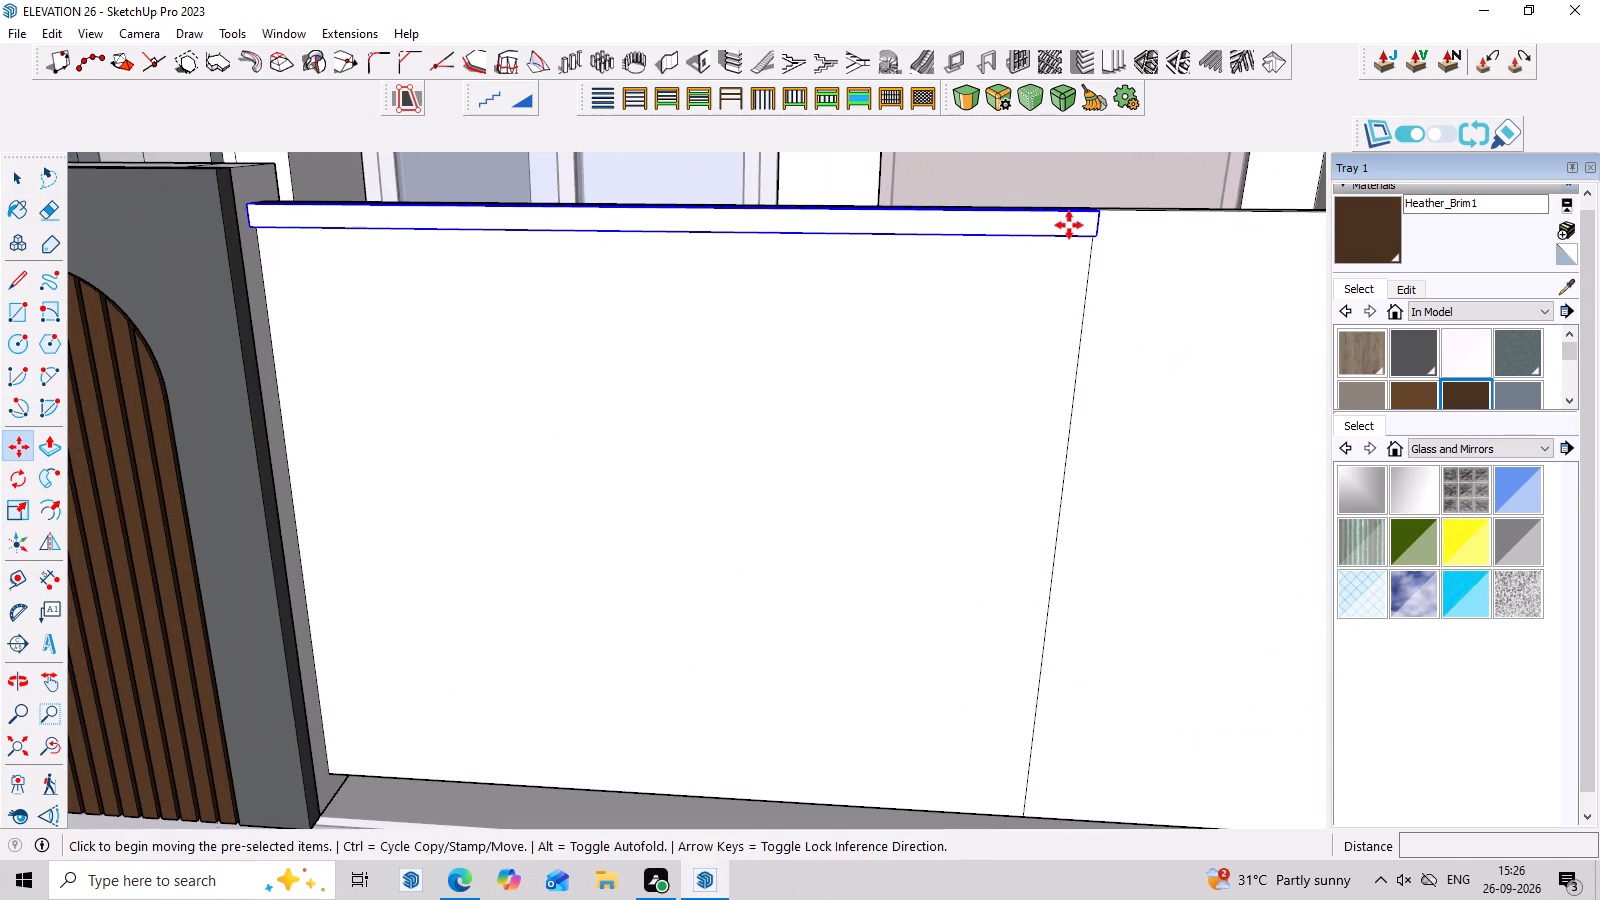
pyautogui.moveTo(1116, 248); pyautogui.dragTo(954, 99, button='middle')
pyautogui.scroll(4, 1131, 253)
pyautogui.moveTo(1129, 285); pyautogui.dragTo(1024, 139, button='middle')
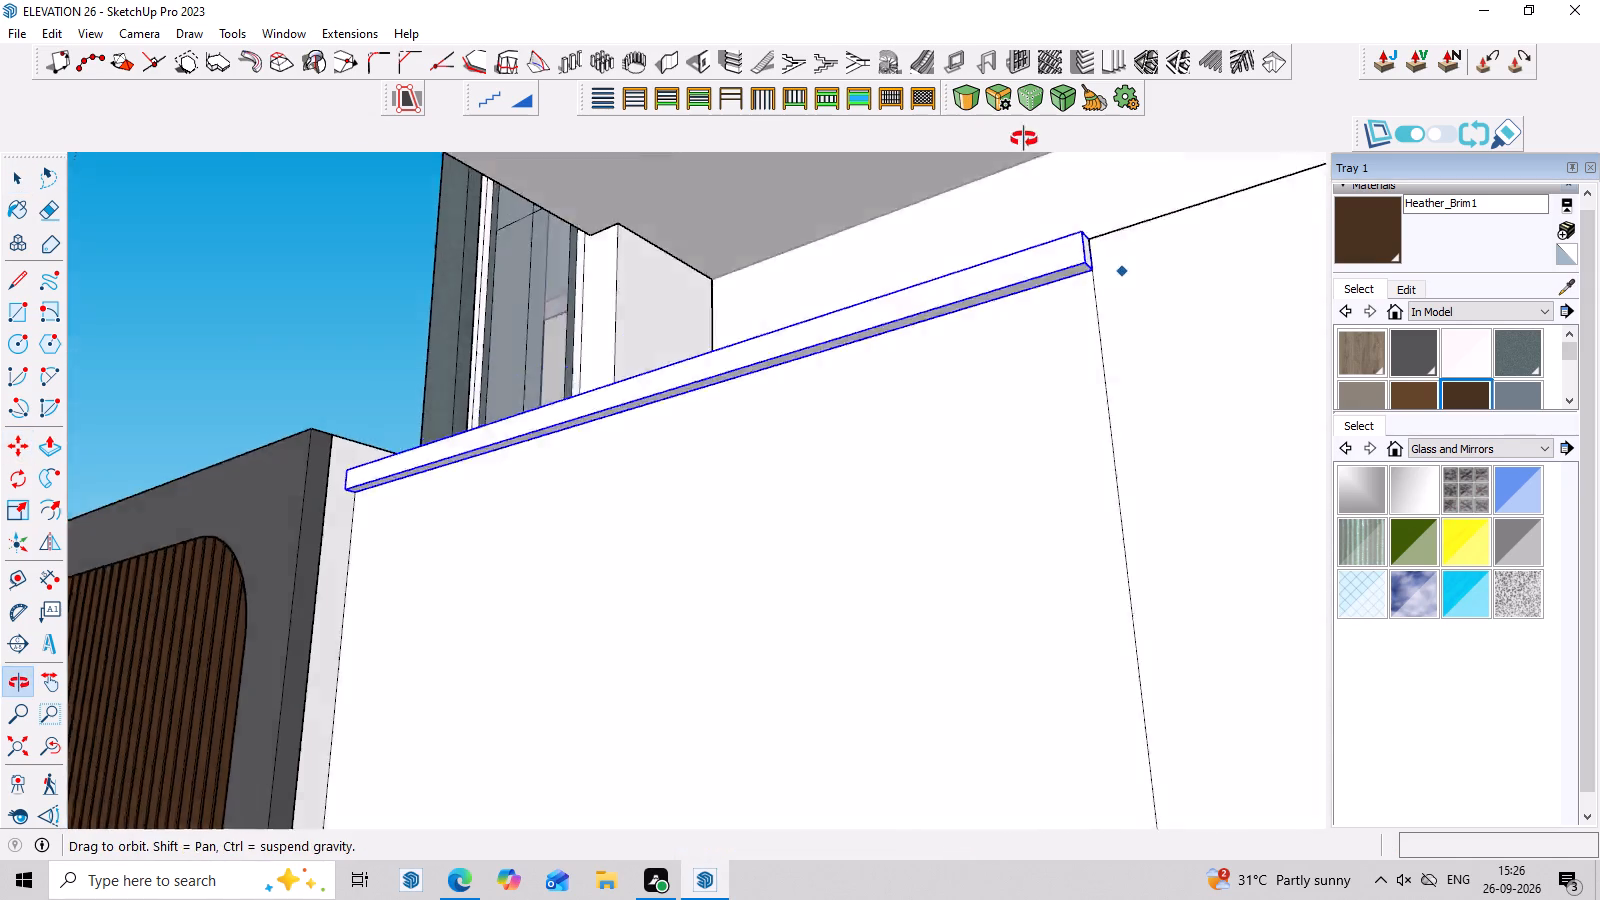
pyautogui.moveTo(1024, 139); pyautogui.dragTo(1023, 137, button='middle')
pyautogui.scroll(5, 1120, 294)
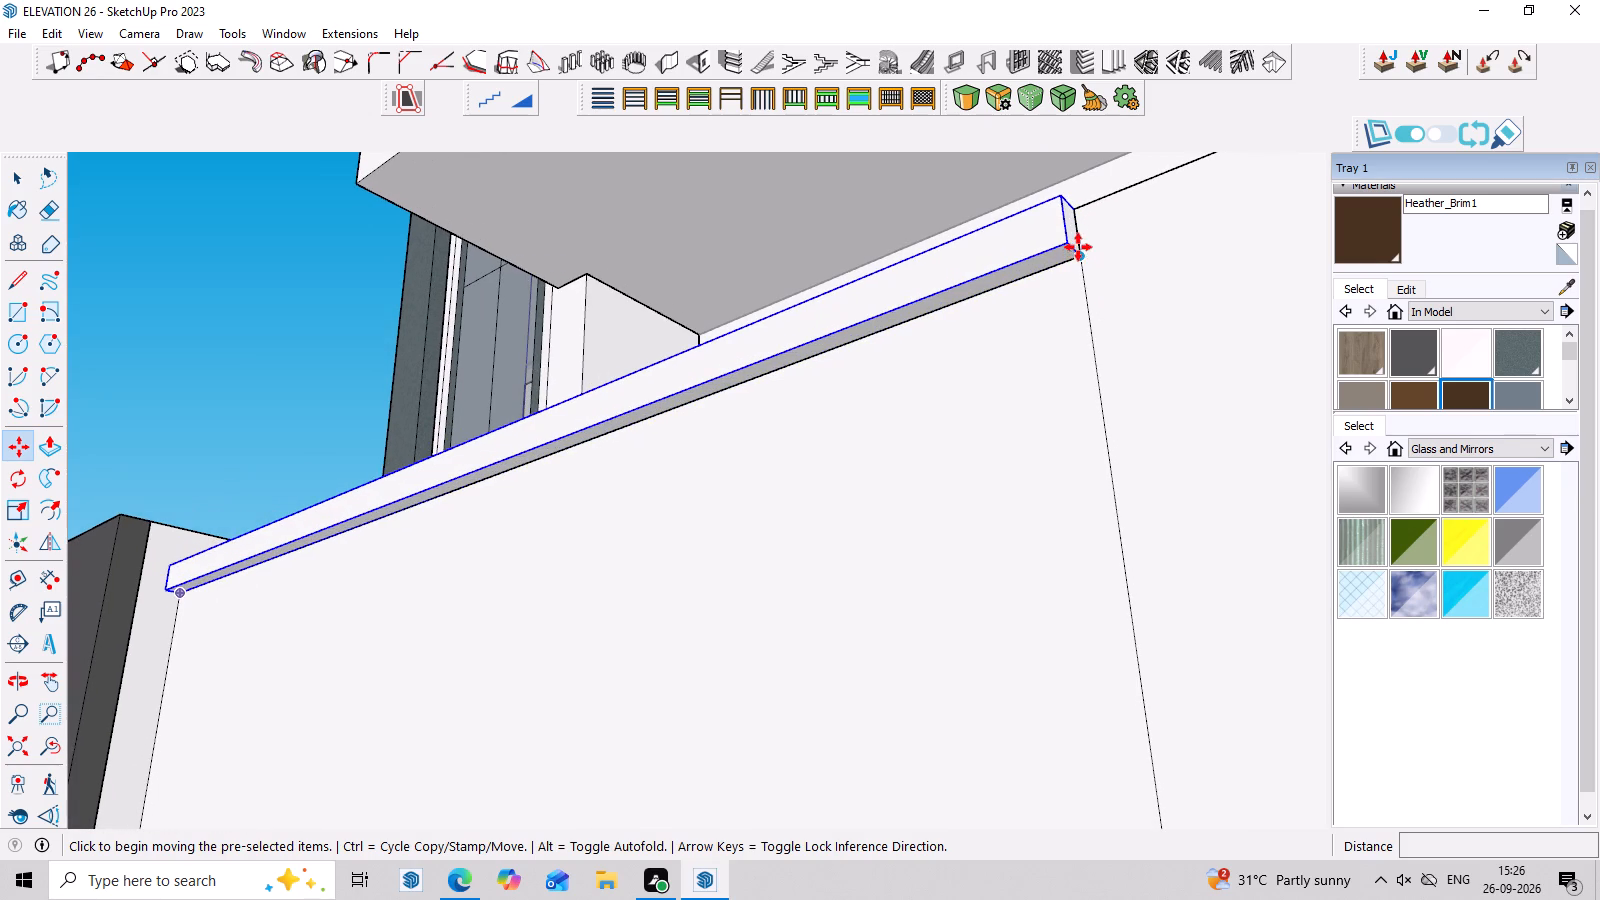
pyautogui.click(1078, 247)
pyautogui.scroll(-18, 1094, 372)
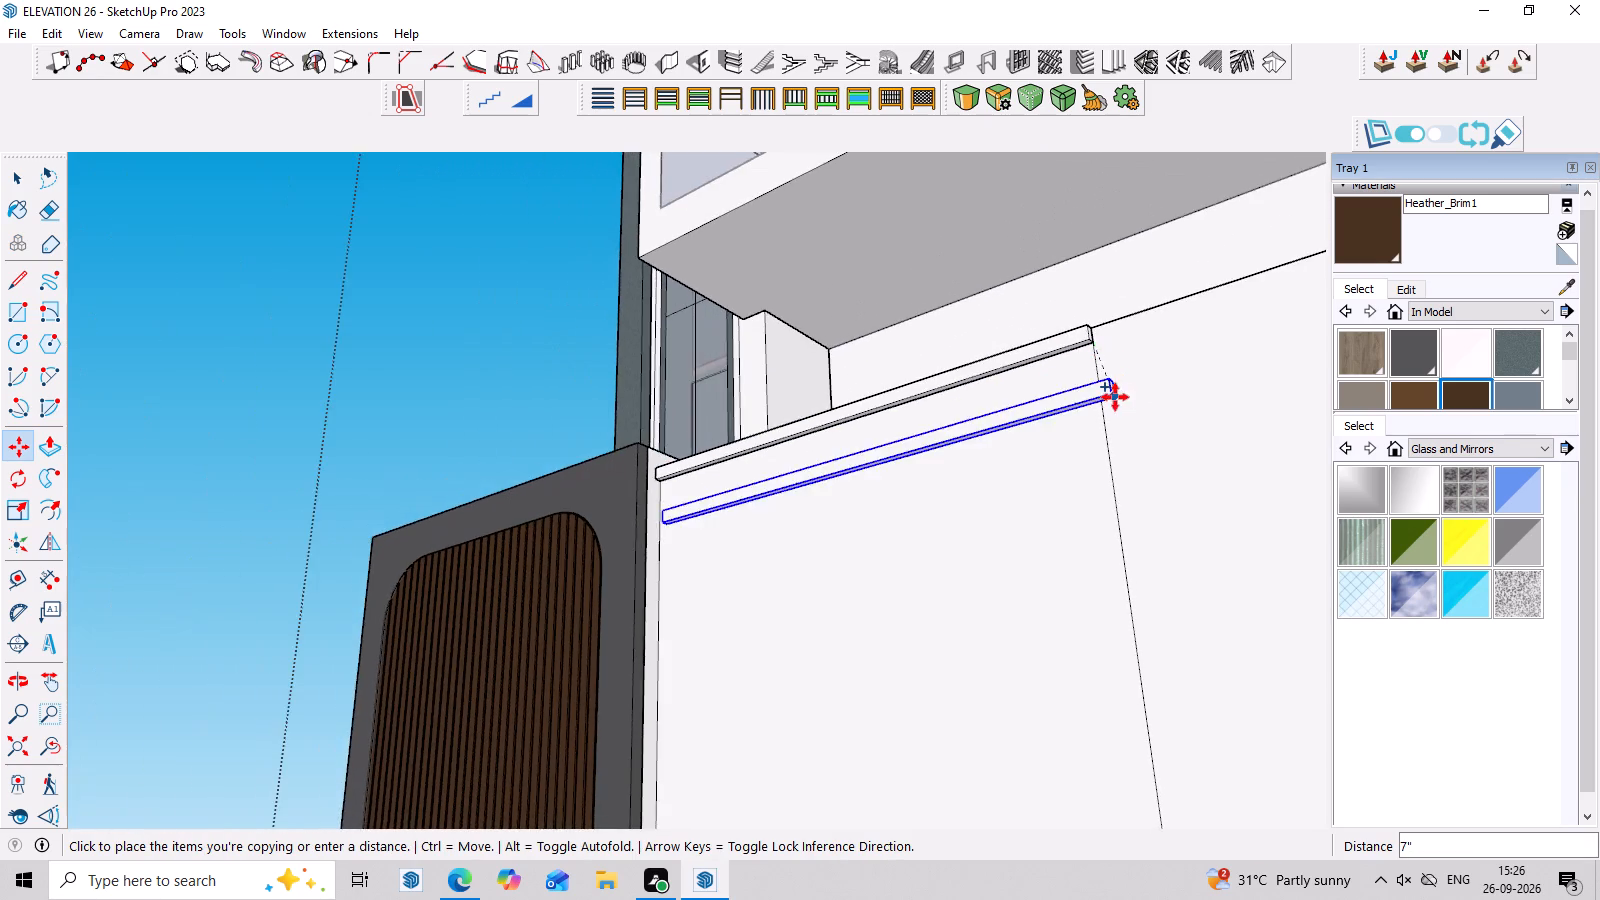
pyautogui.scroll(-6, 1115, 397)
pyautogui.scroll(14, 1136, 511)
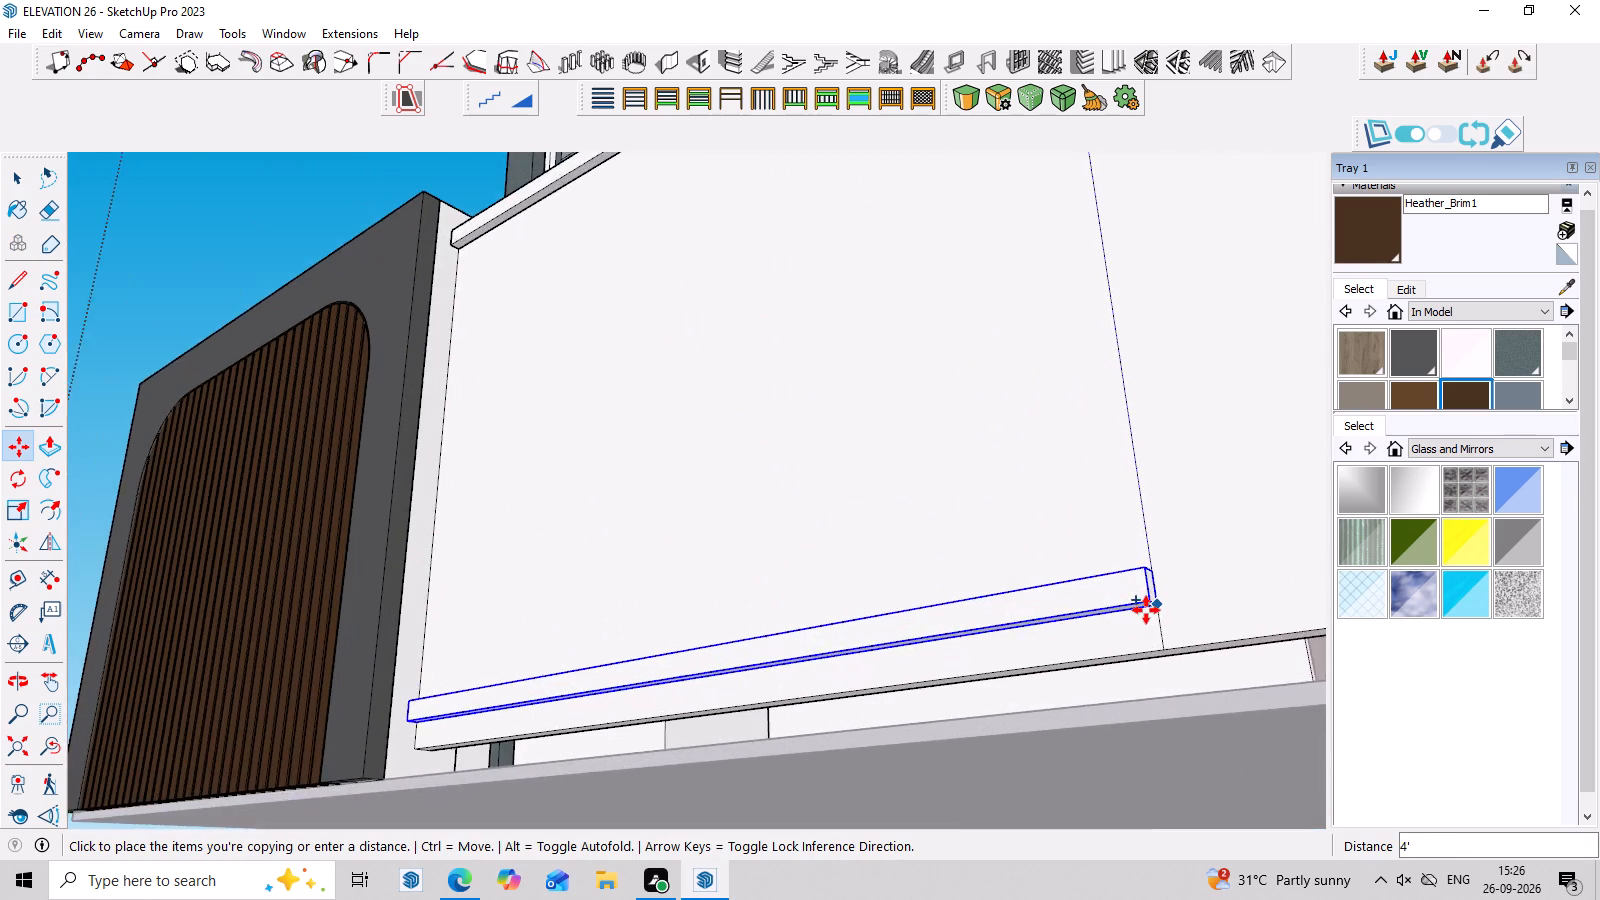
pyautogui.scroll(10, 1146, 612)
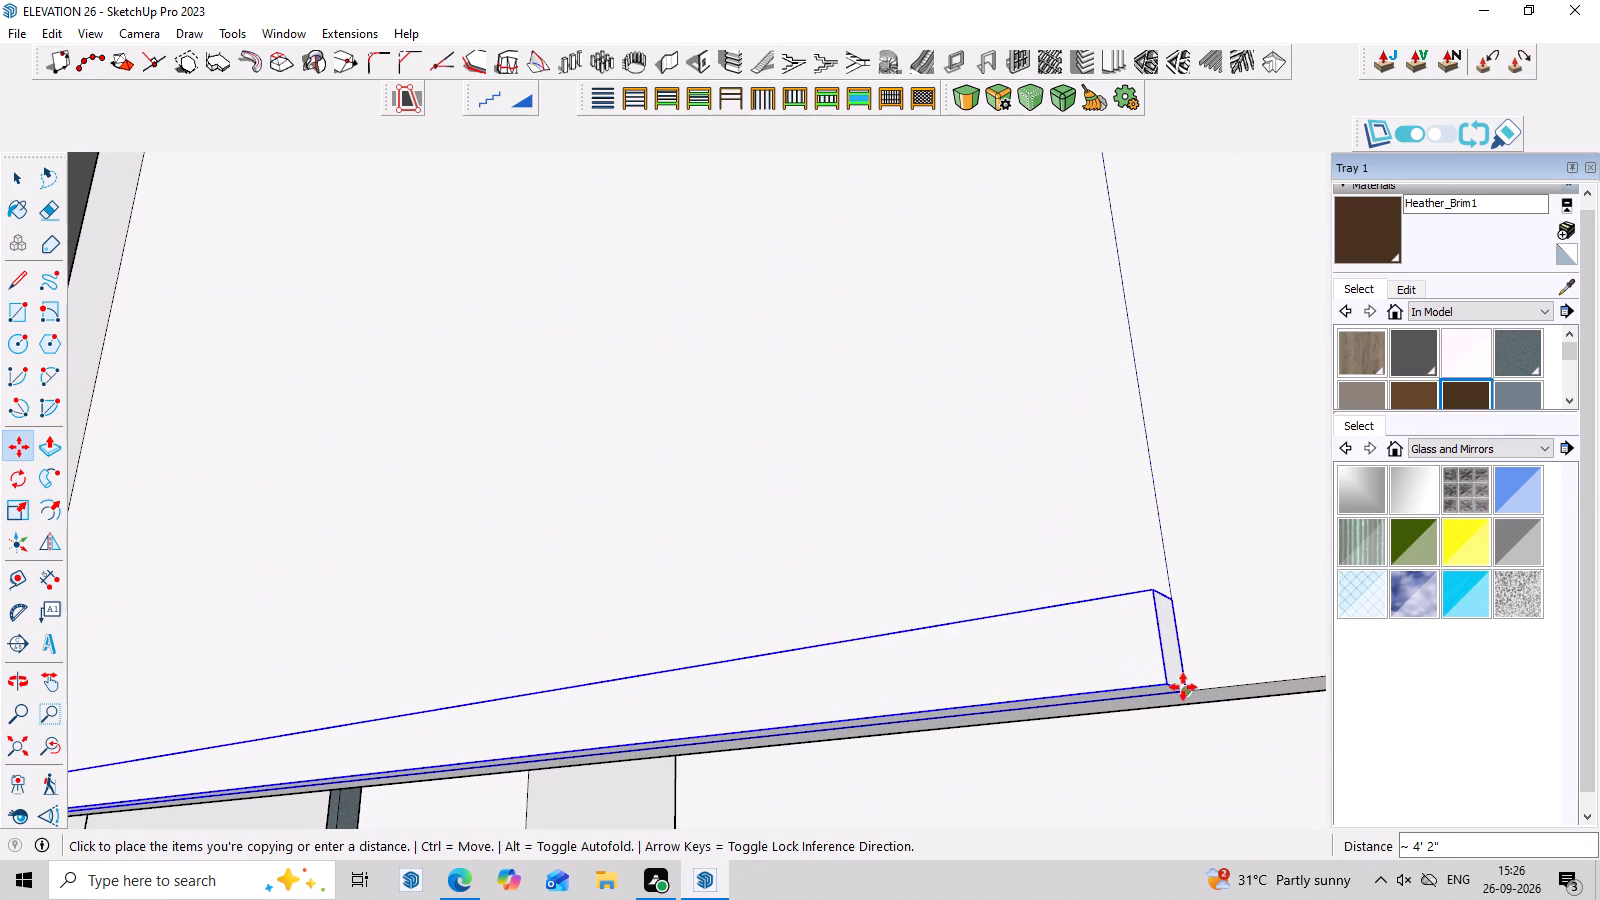
pyautogui.click(1183, 687)
pyautogui.scroll(-20, 1145, 625)
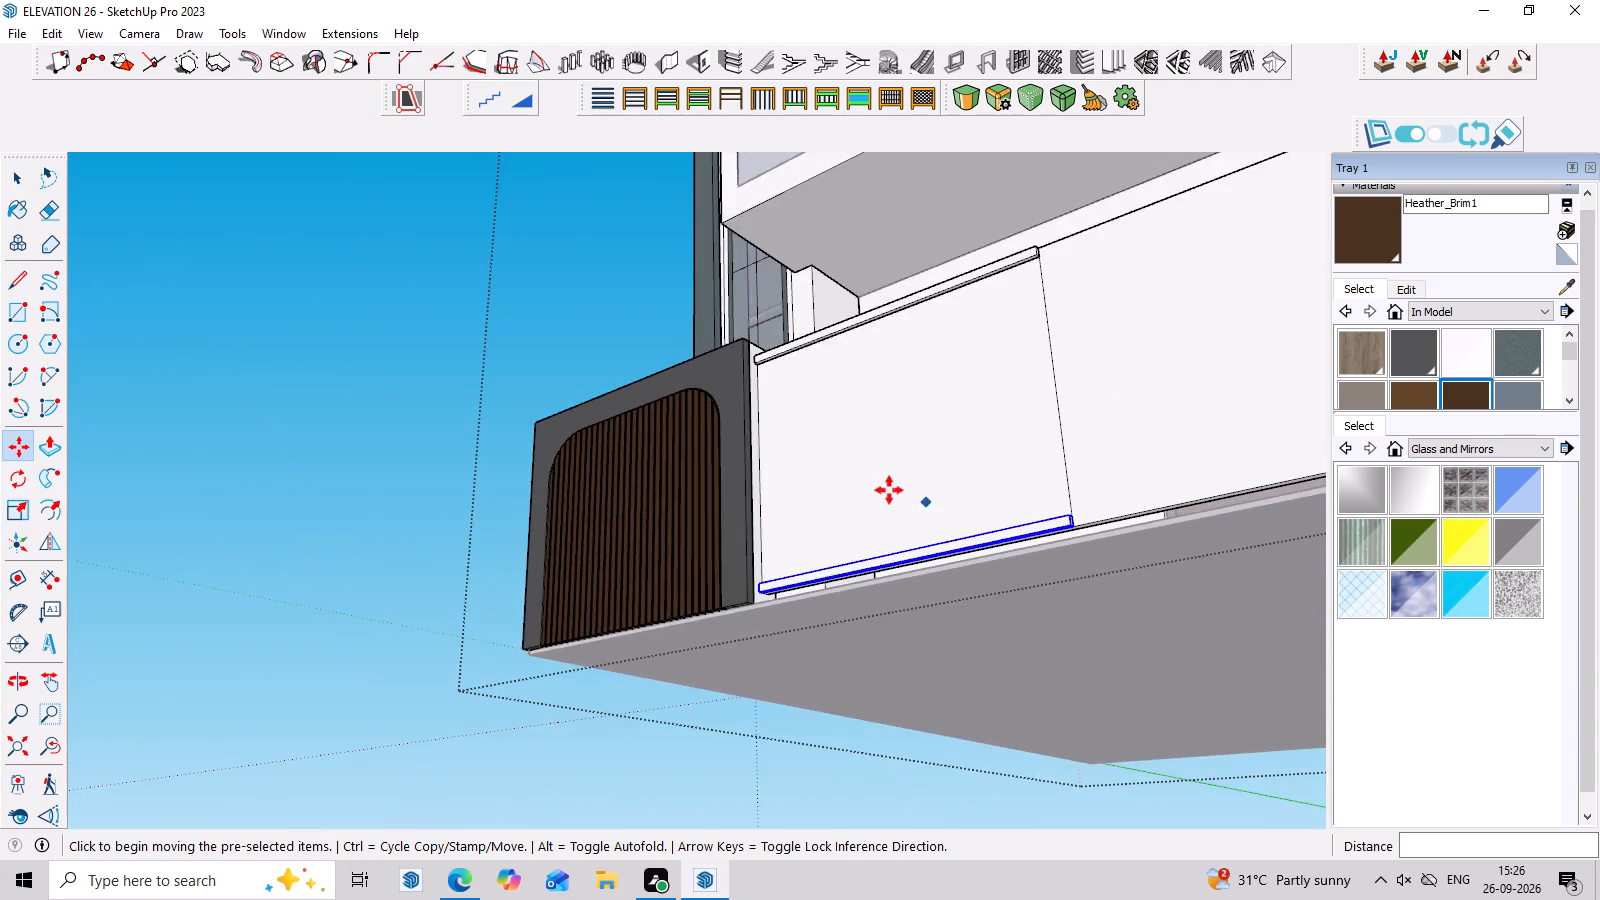
pyautogui.scroll(-14, 889, 490)
pyautogui.moveTo(799, 455); pyautogui.dragTo(1106, 711, button='middle')
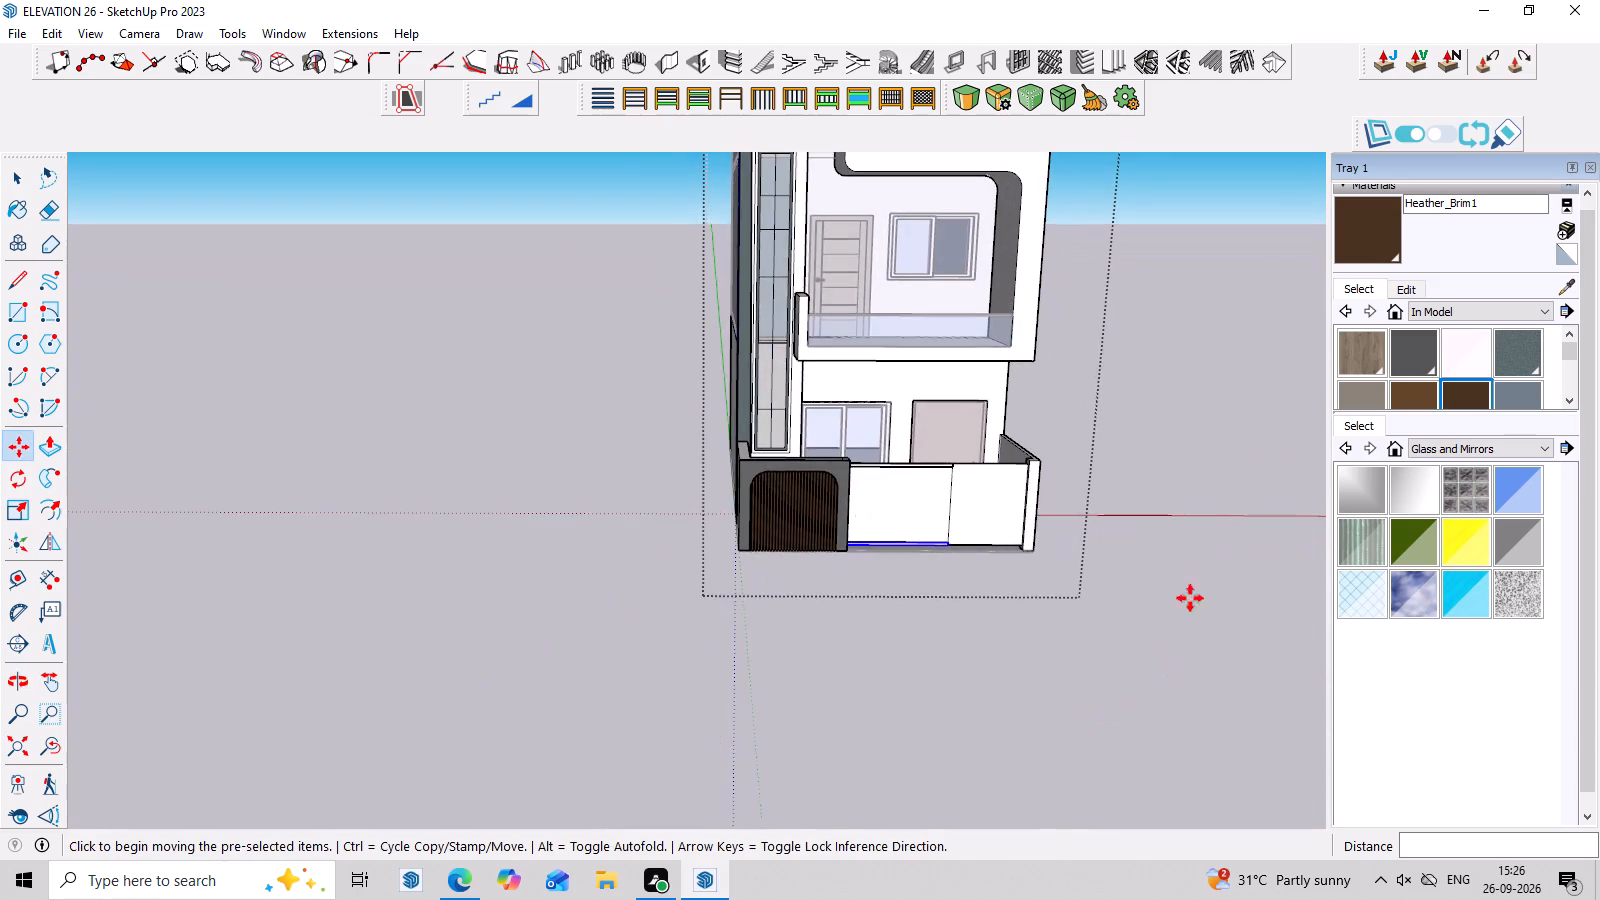
pyautogui.scroll(13, 1186, 504)
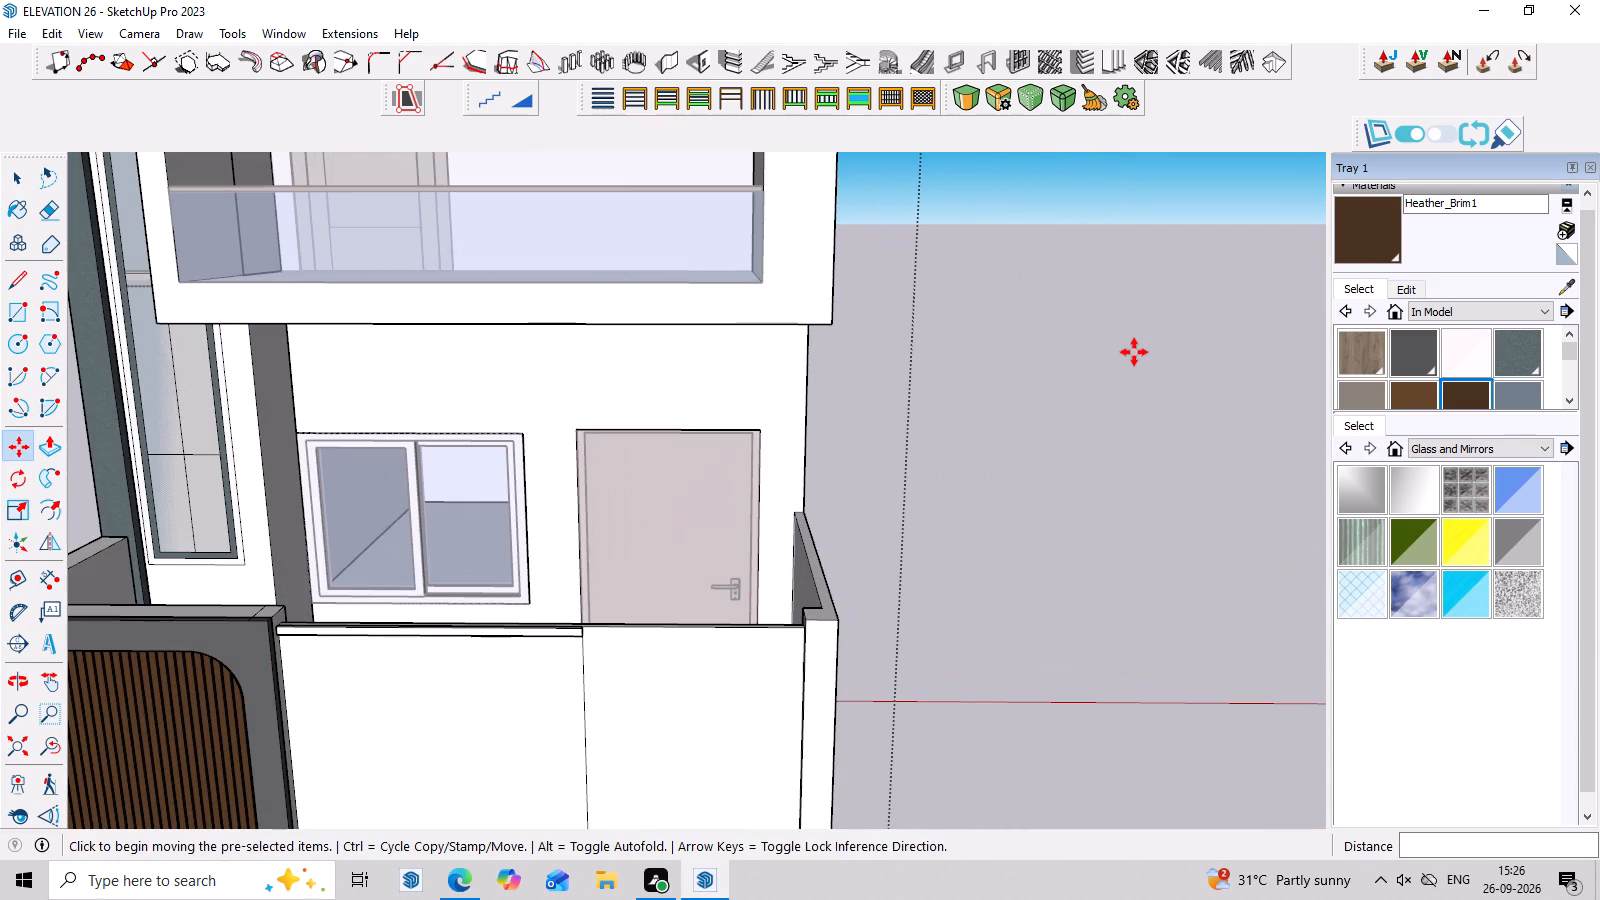
# Divide the copied strip's span into 25 equal spacings to fill the boundary wall section with horizontal strips.
pyautogui.write('25/')
pyautogui.press('Return')
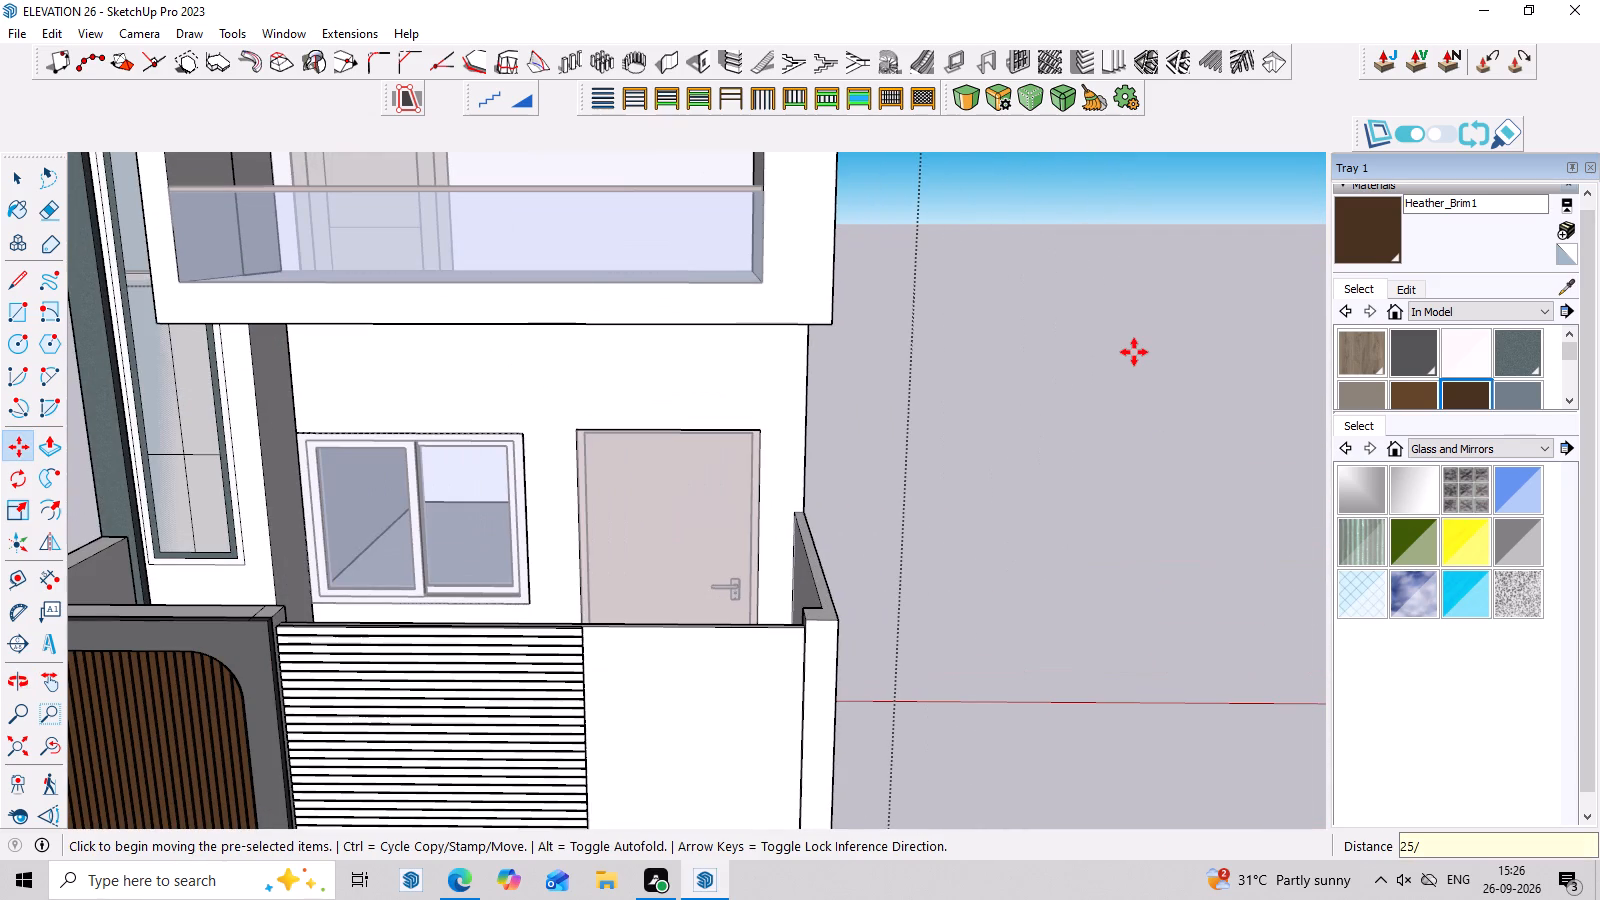
pyautogui.scroll(-6, 913, 562)
pyautogui.moveTo(1121, 649); pyautogui.dragTo(1152, 513, button='middle')
pyautogui.scroll(6, 1136, 512)
pyautogui.moveTo(1136, 512); pyautogui.dragTo(1151, 483, button='middle')
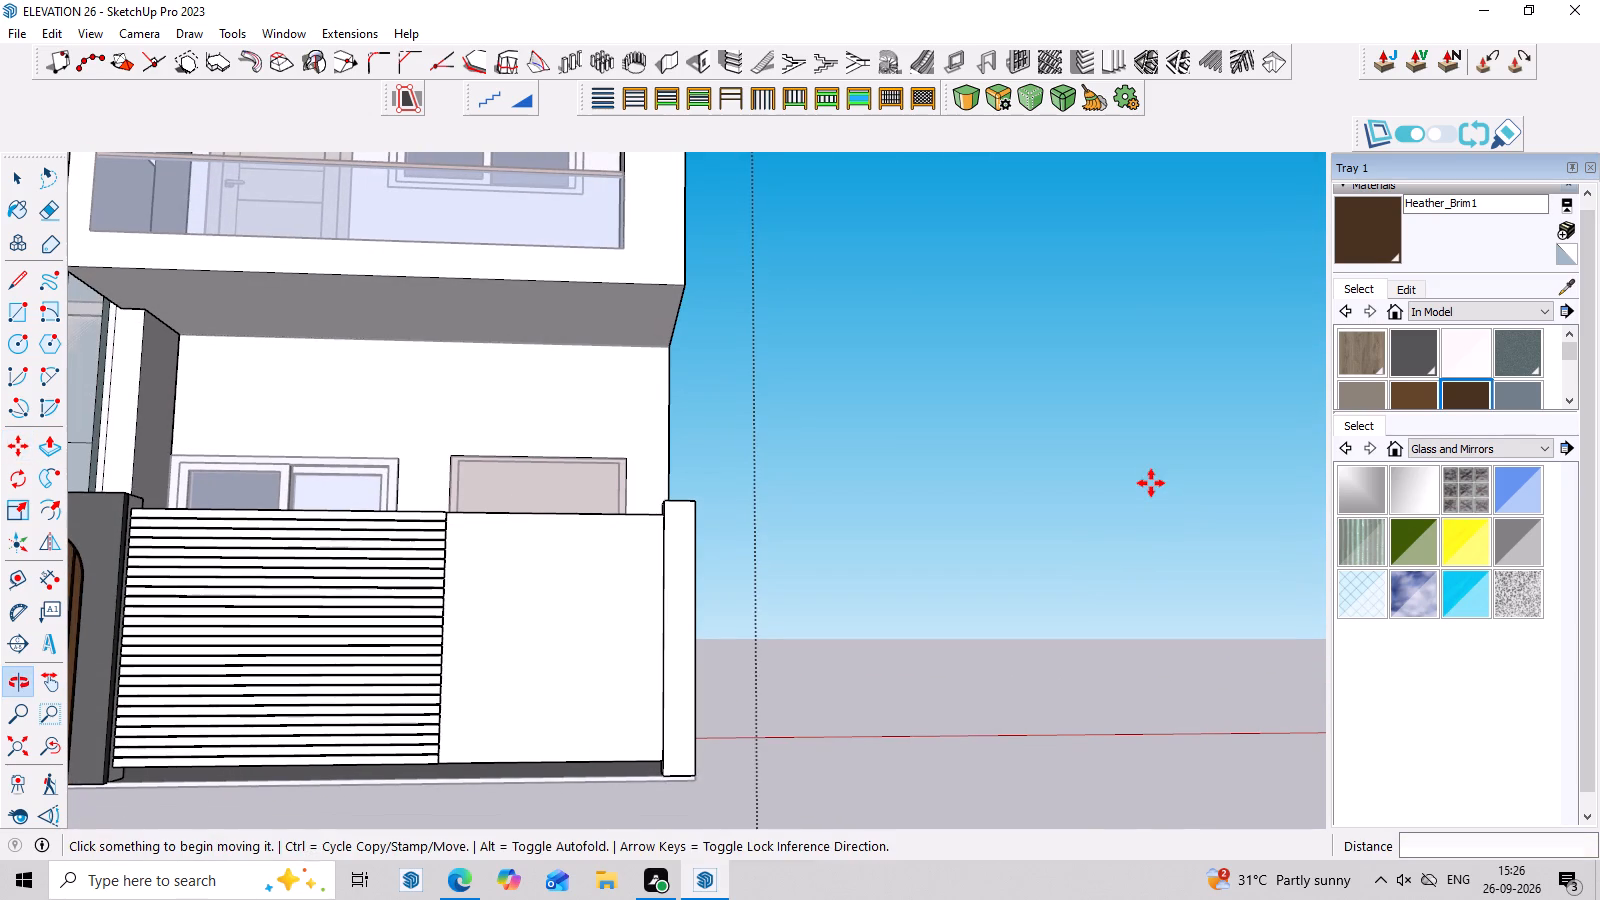
pyautogui.press('space')
pyautogui.click(1122, 468)
# Examine the finished horizontal strips and the plain boundary wall section beside them from several angles.
pyautogui.scroll(-7, 1122, 468)
pyautogui.moveTo(1140, 495); pyautogui.dragTo(1136, 545, button='middle')
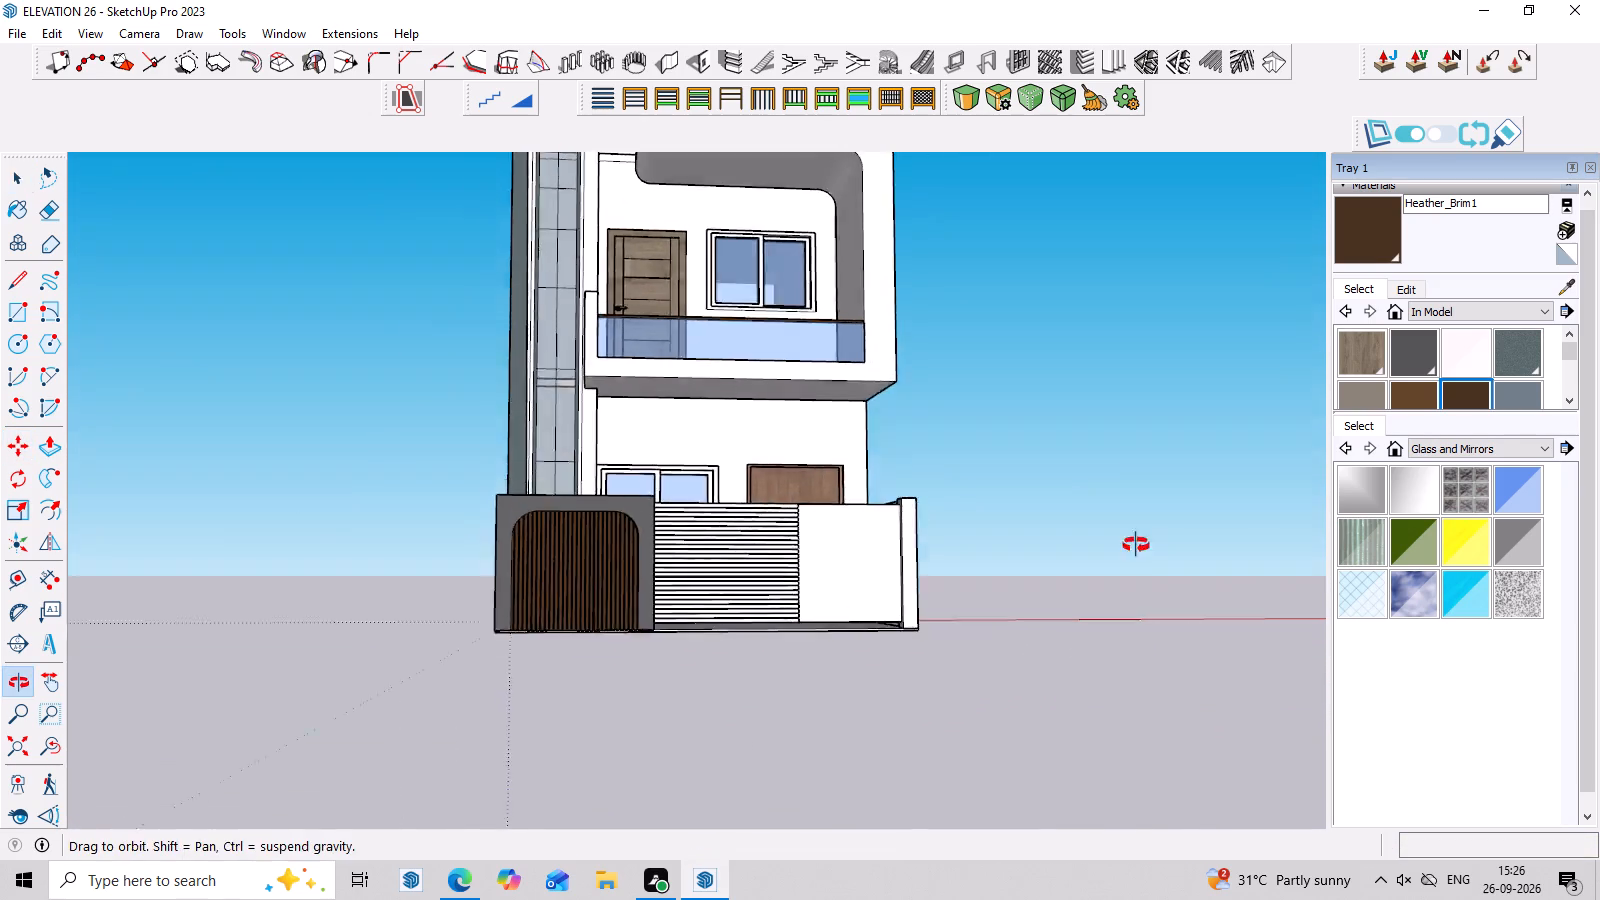
pyautogui.moveTo(1136, 545); pyautogui.dragTo(1117, 586, button='middle')
pyautogui.scroll(7, 934, 632)
pyautogui.middleClick(915, 581)
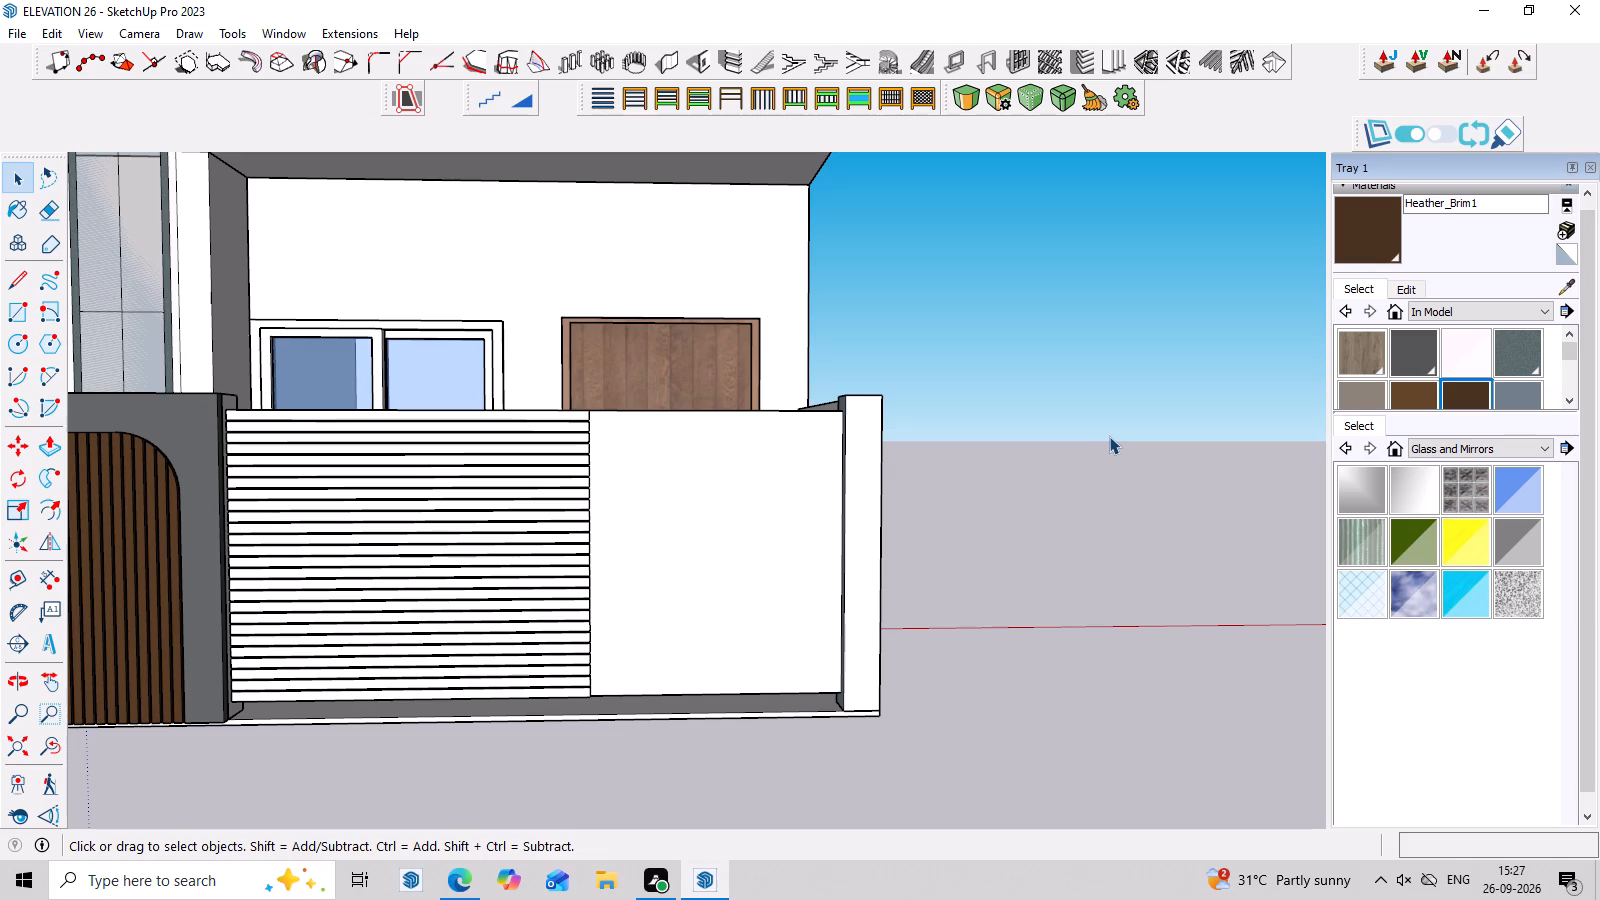
pyautogui.scroll(3, 1110, 436)
pyautogui.scroll(-6, 1110, 436)
pyautogui.moveTo(1110, 436); pyautogui.dragTo(1077, 505, button='middle')
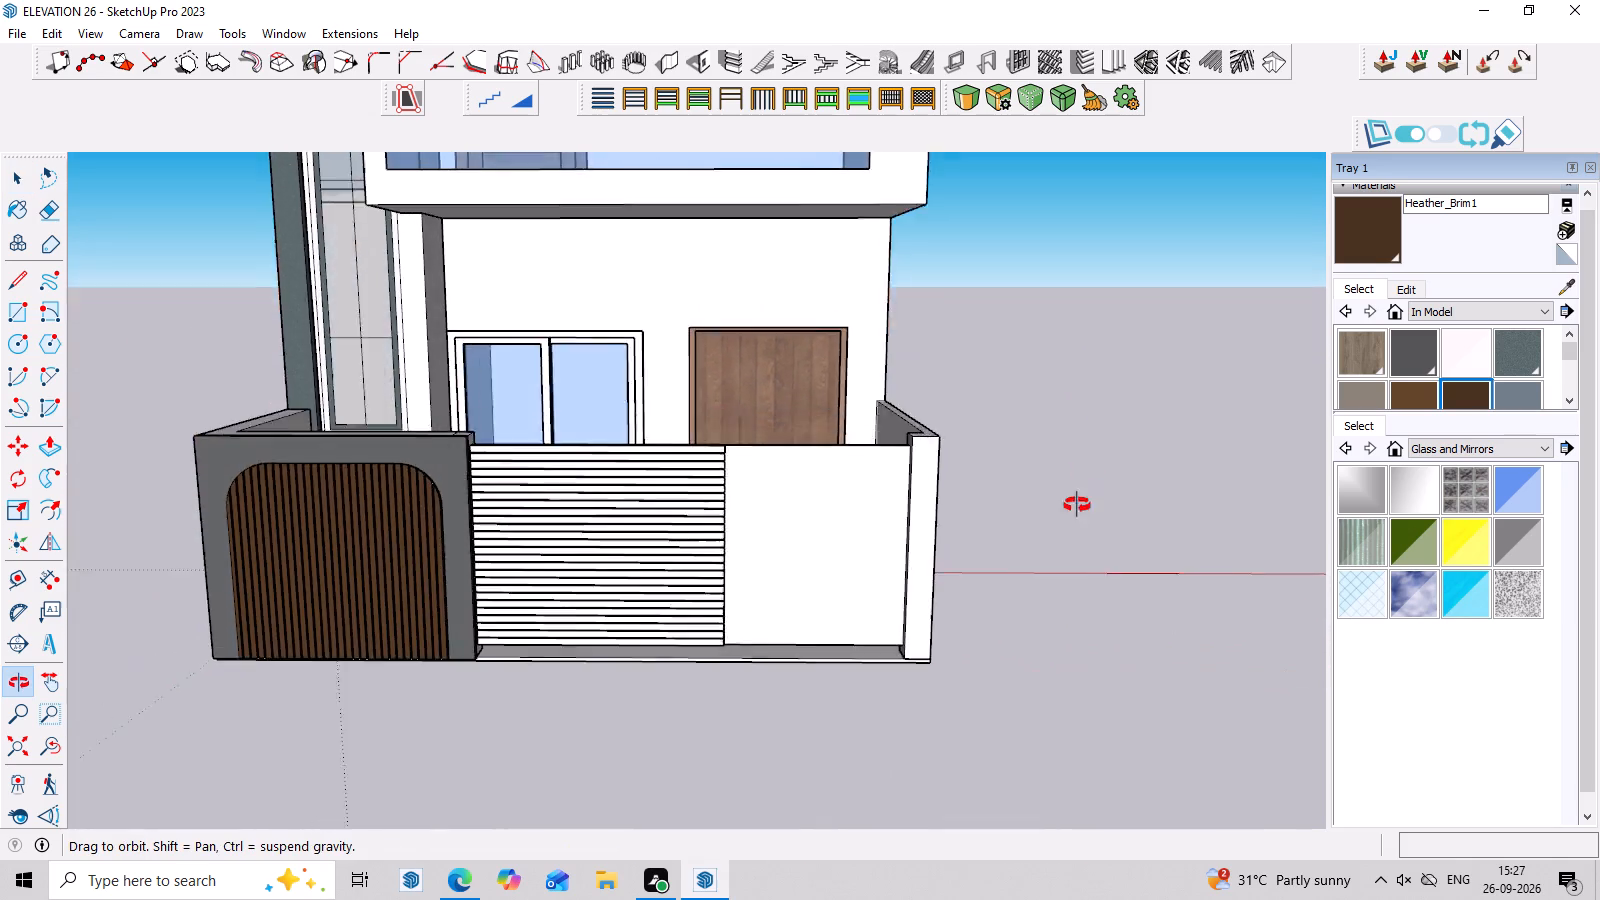
pyautogui.moveTo(1077, 505); pyautogui.dragTo(984, 644, button='middle')
pyautogui.scroll(6, 826, 633)
pyautogui.moveTo(736, 624); pyautogui.dragTo(773, 547, button='middle')
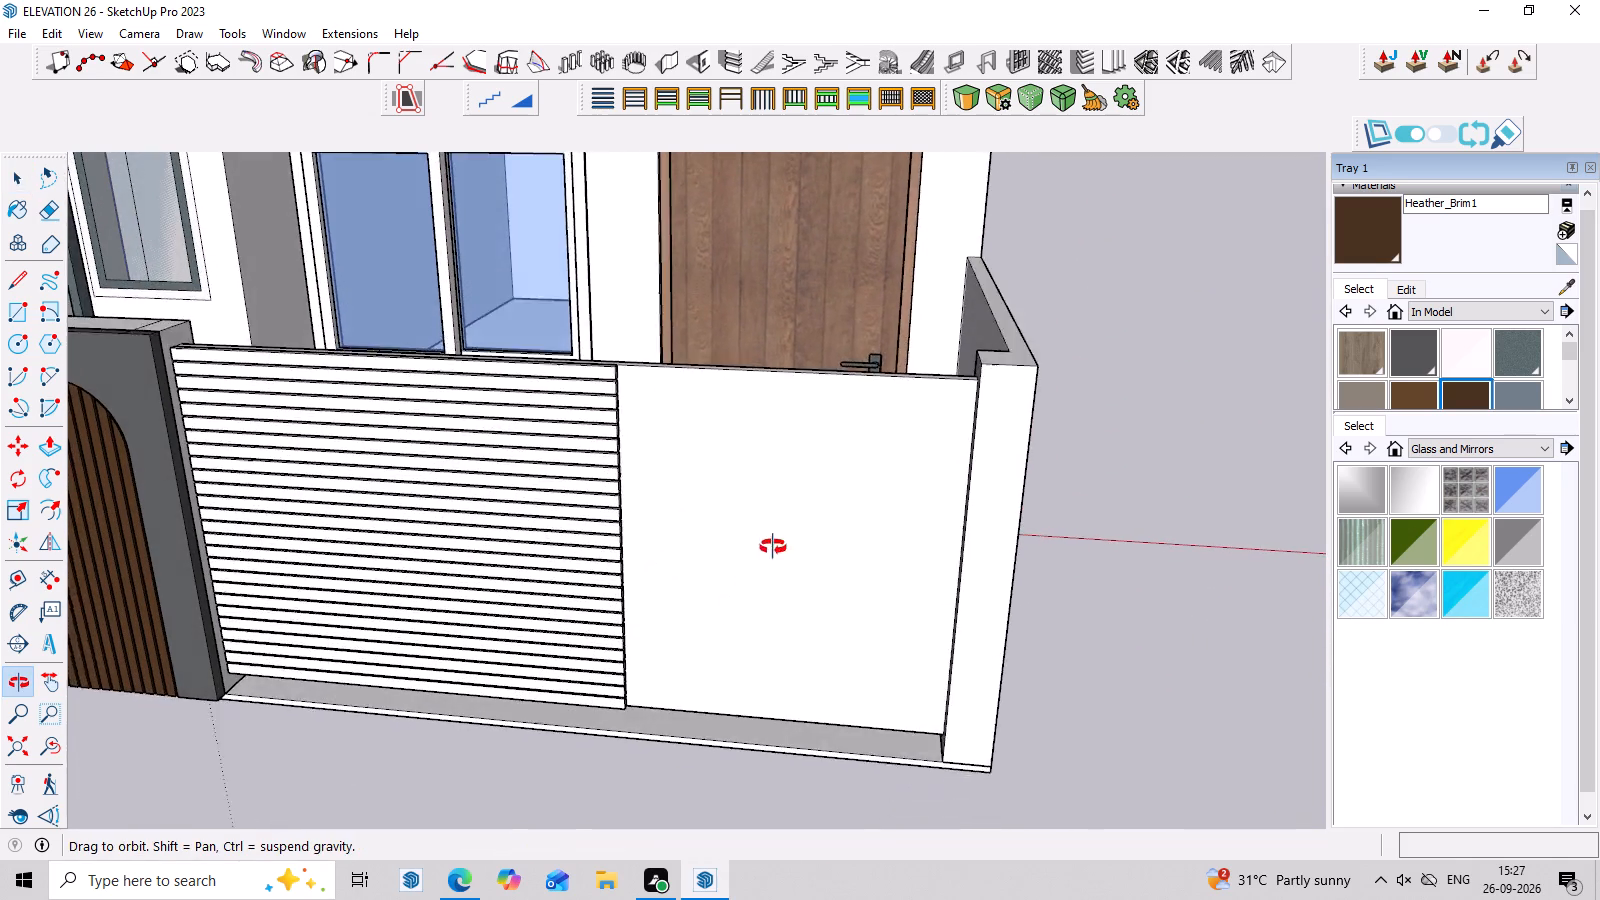
pyautogui.moveTo(773, 547); pyautogui.dragTo(783, 524, button='middle')
pyautogui.scroll(2, 836, 614)
pyautogui.moveTo(840, 655); pyautogui.dragTo(883, 557, button='middle')
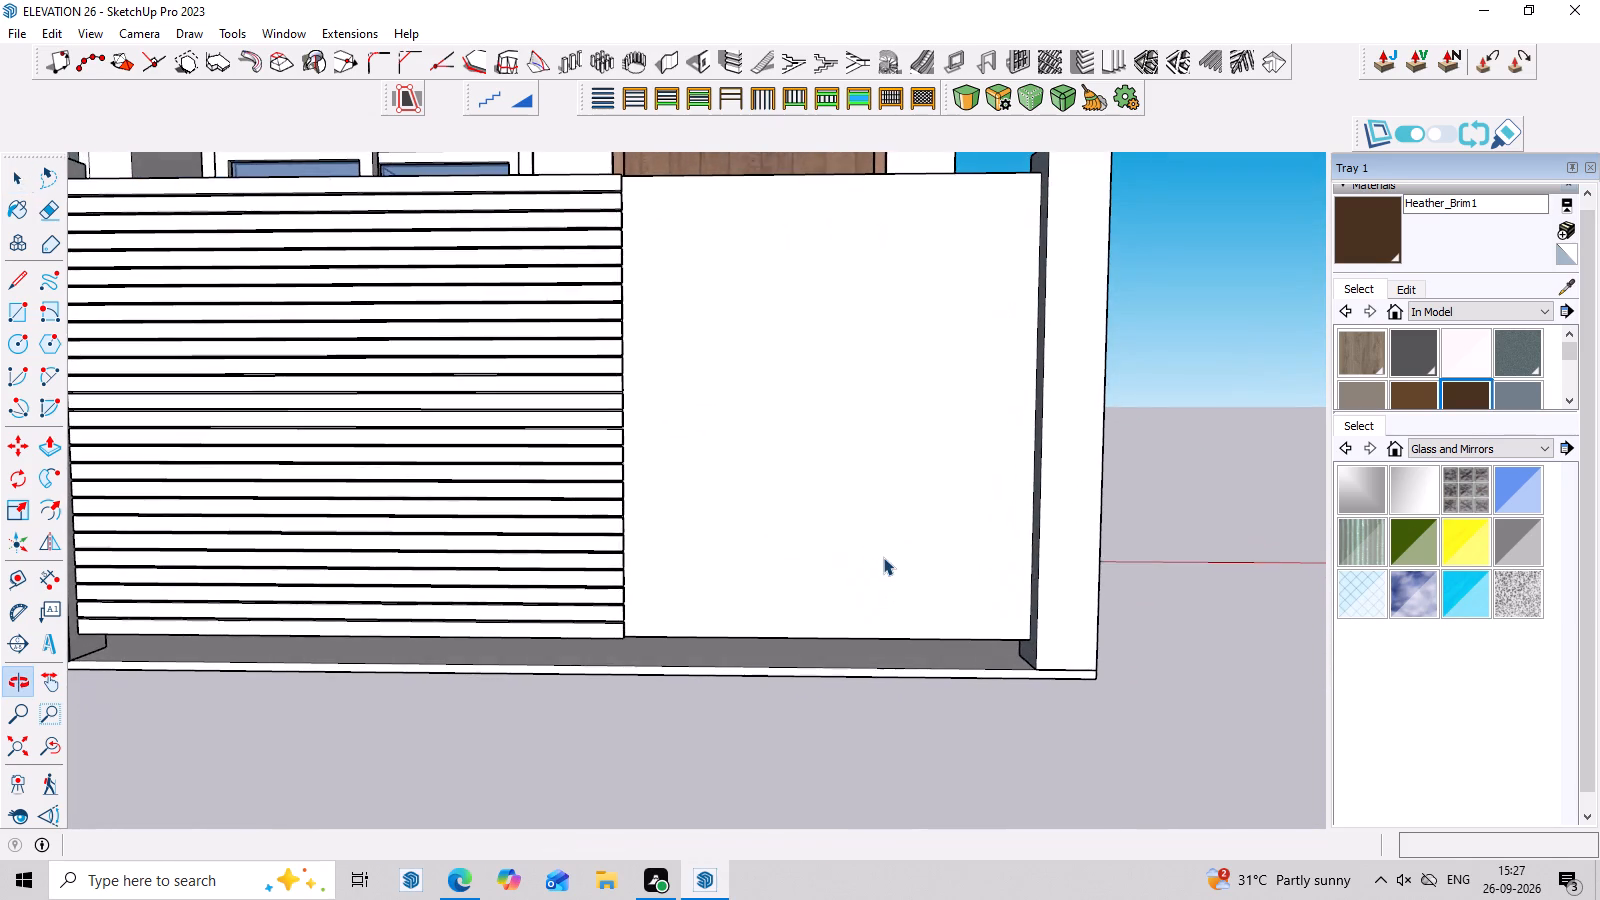
pyautogui.scroll(1, 883, 557)
pyautogui.scroll(-7, 883, 557)
pyautogui.scroll(5, 1121, 615)
pyautogui.scroll(-5, 1152, 584)
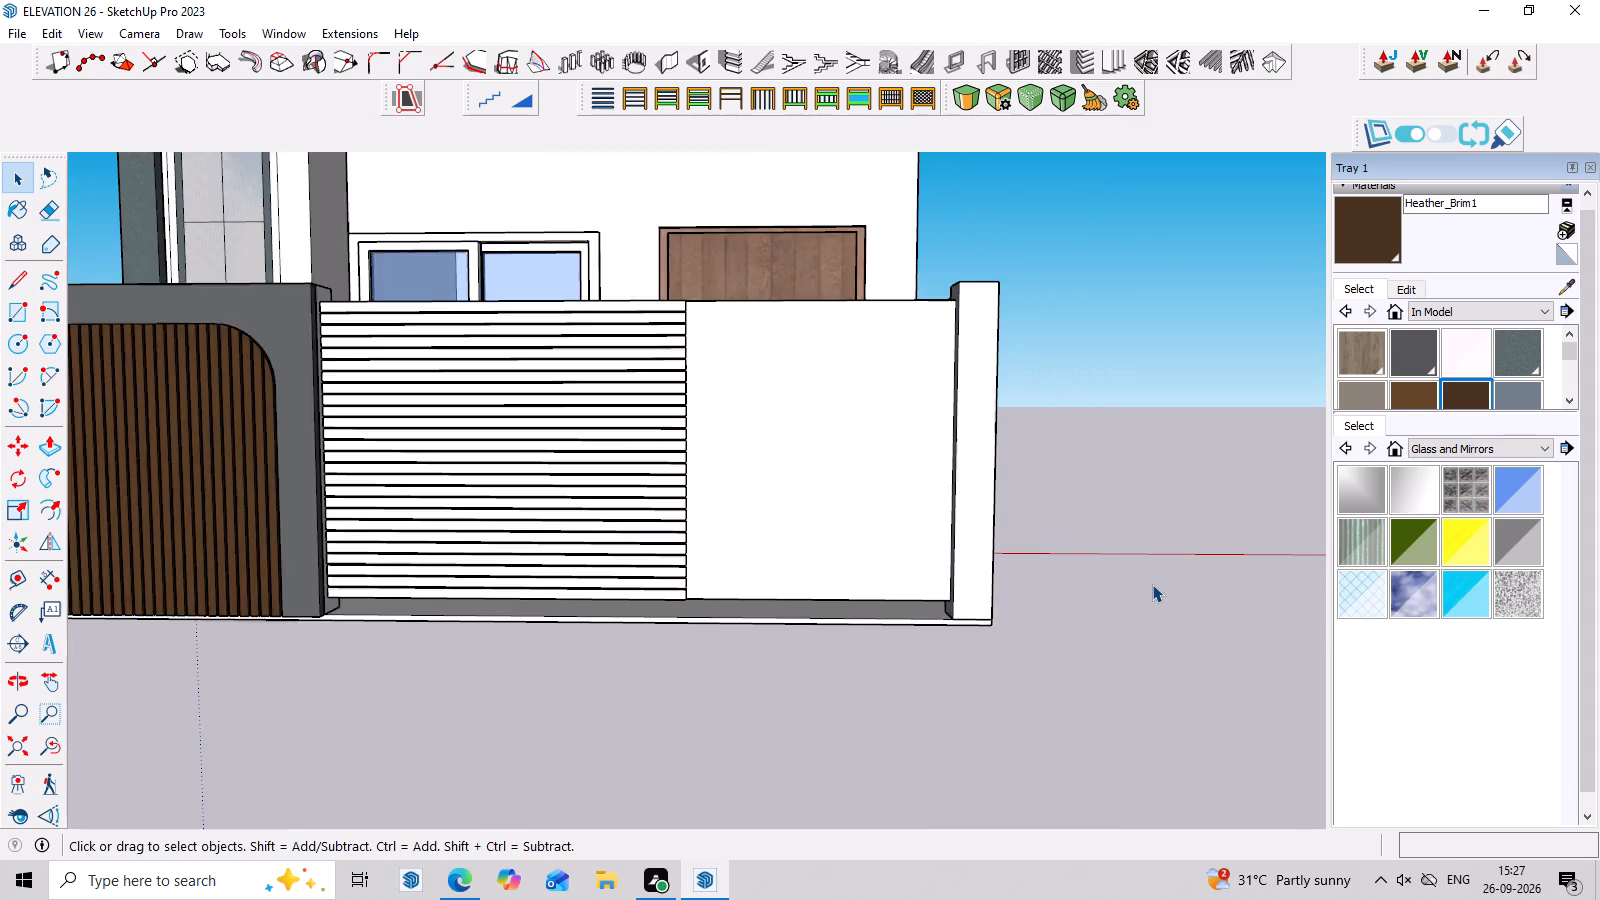
pyautogui.scroll(-2, 1152, 584)
pyautogui.scroll(2, 1263, 333)
pyautogui.scroll(1, 1599, 0)
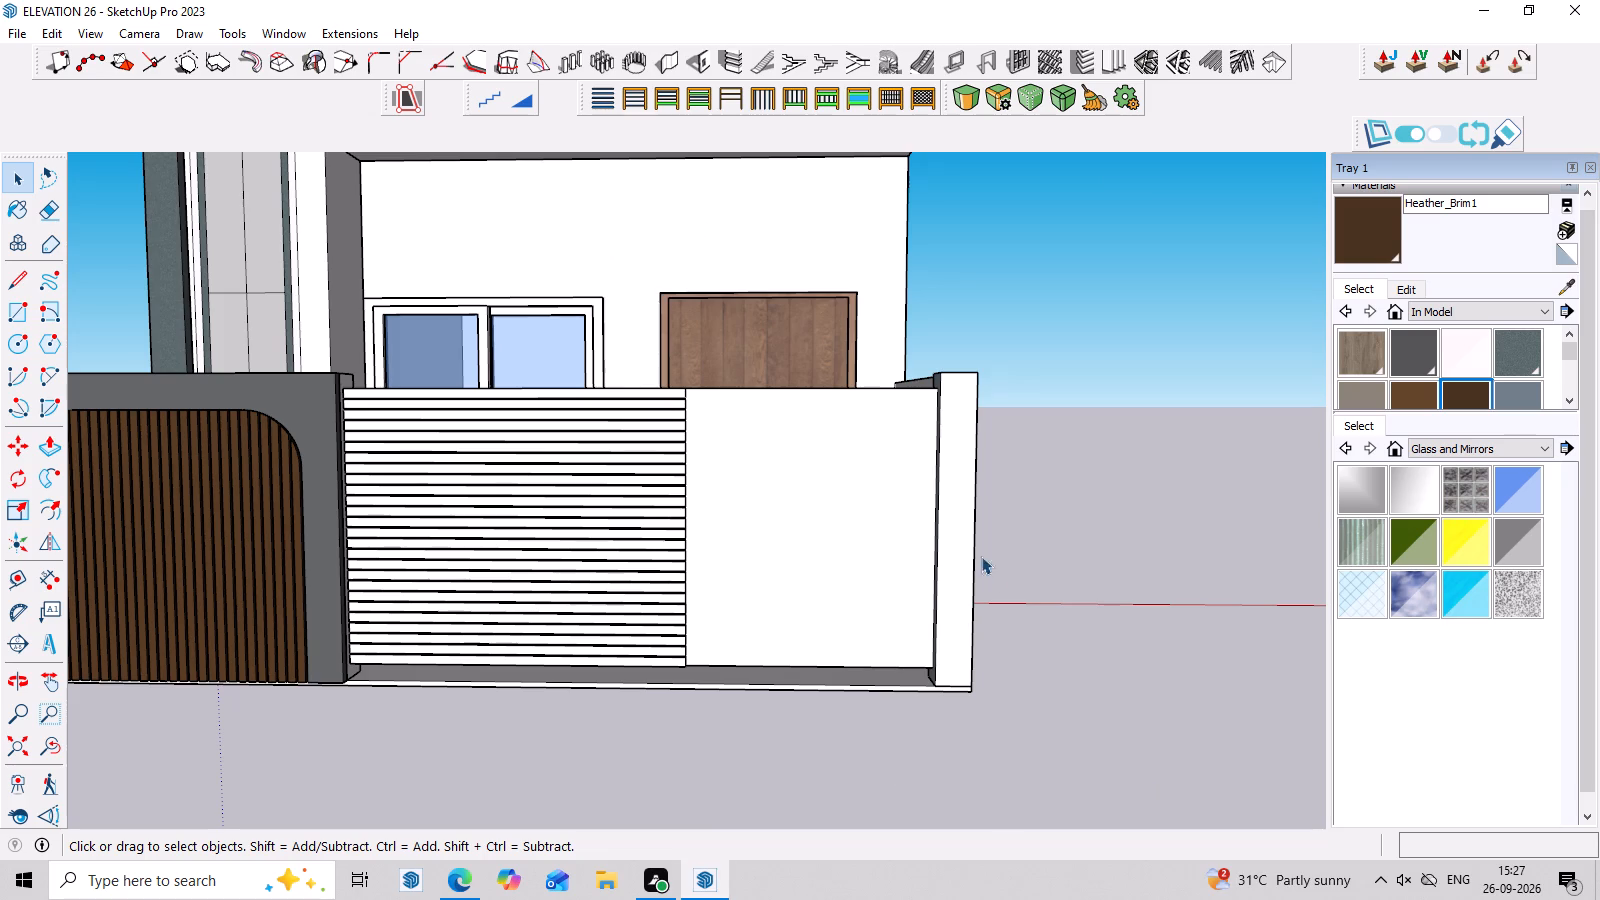
pyautogui.scroll(3, 803, 456)
pyautogui.moveTo(811, 588); pyautogui.dragTo(813, 549, button='middle')
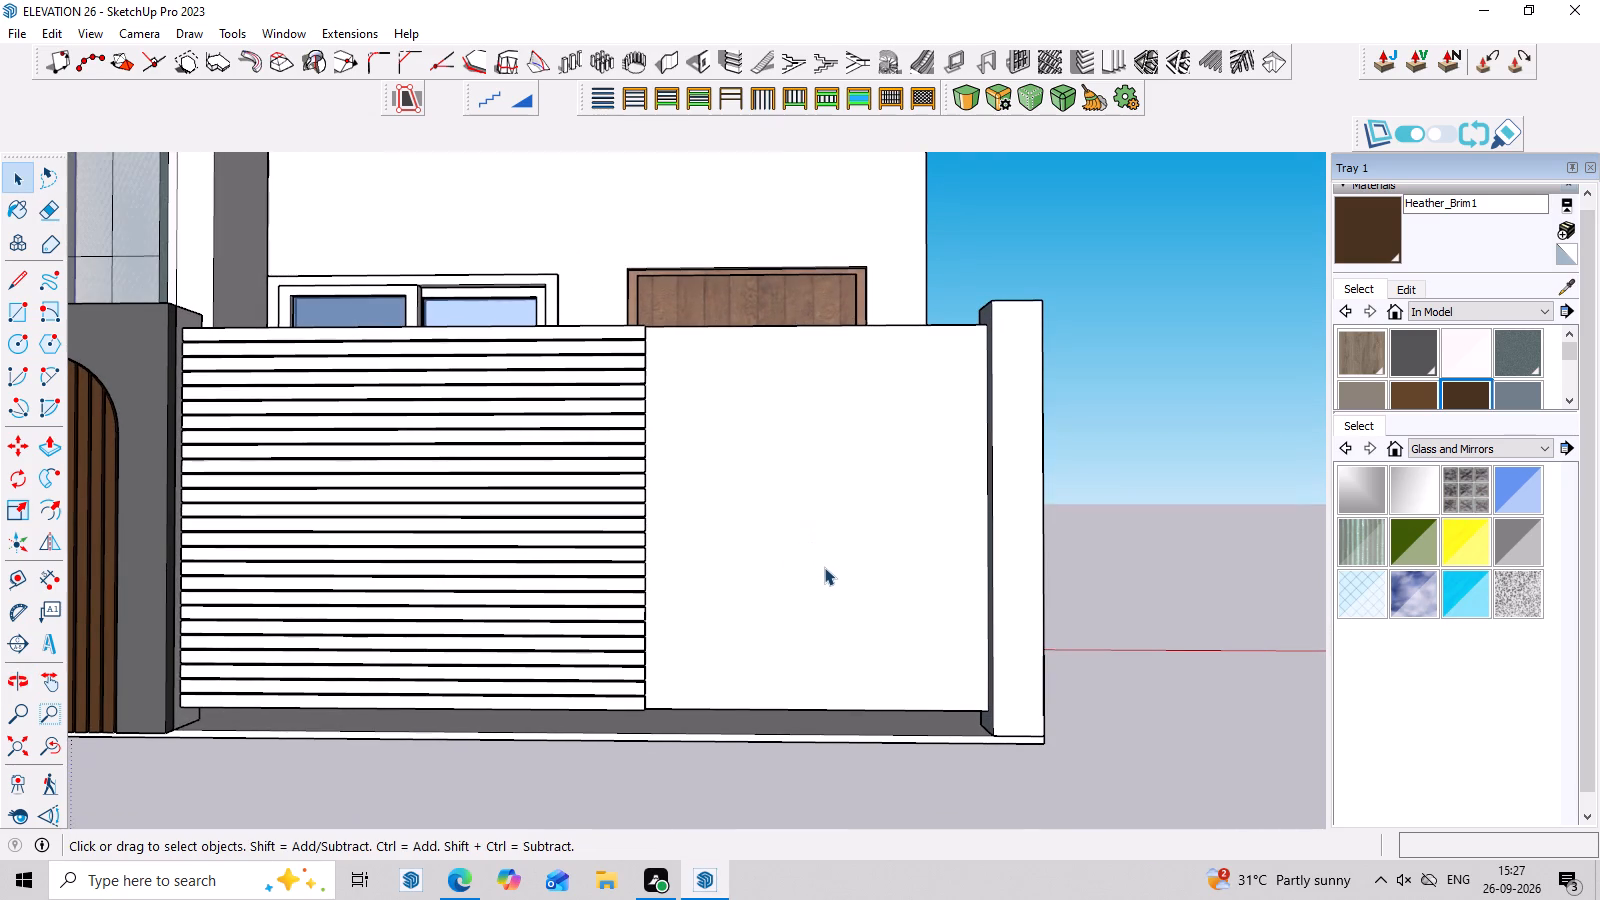
# Open the house group and offset the plain boundary wall face's outline inward by about 3".
pyautogui.click(764, 511)
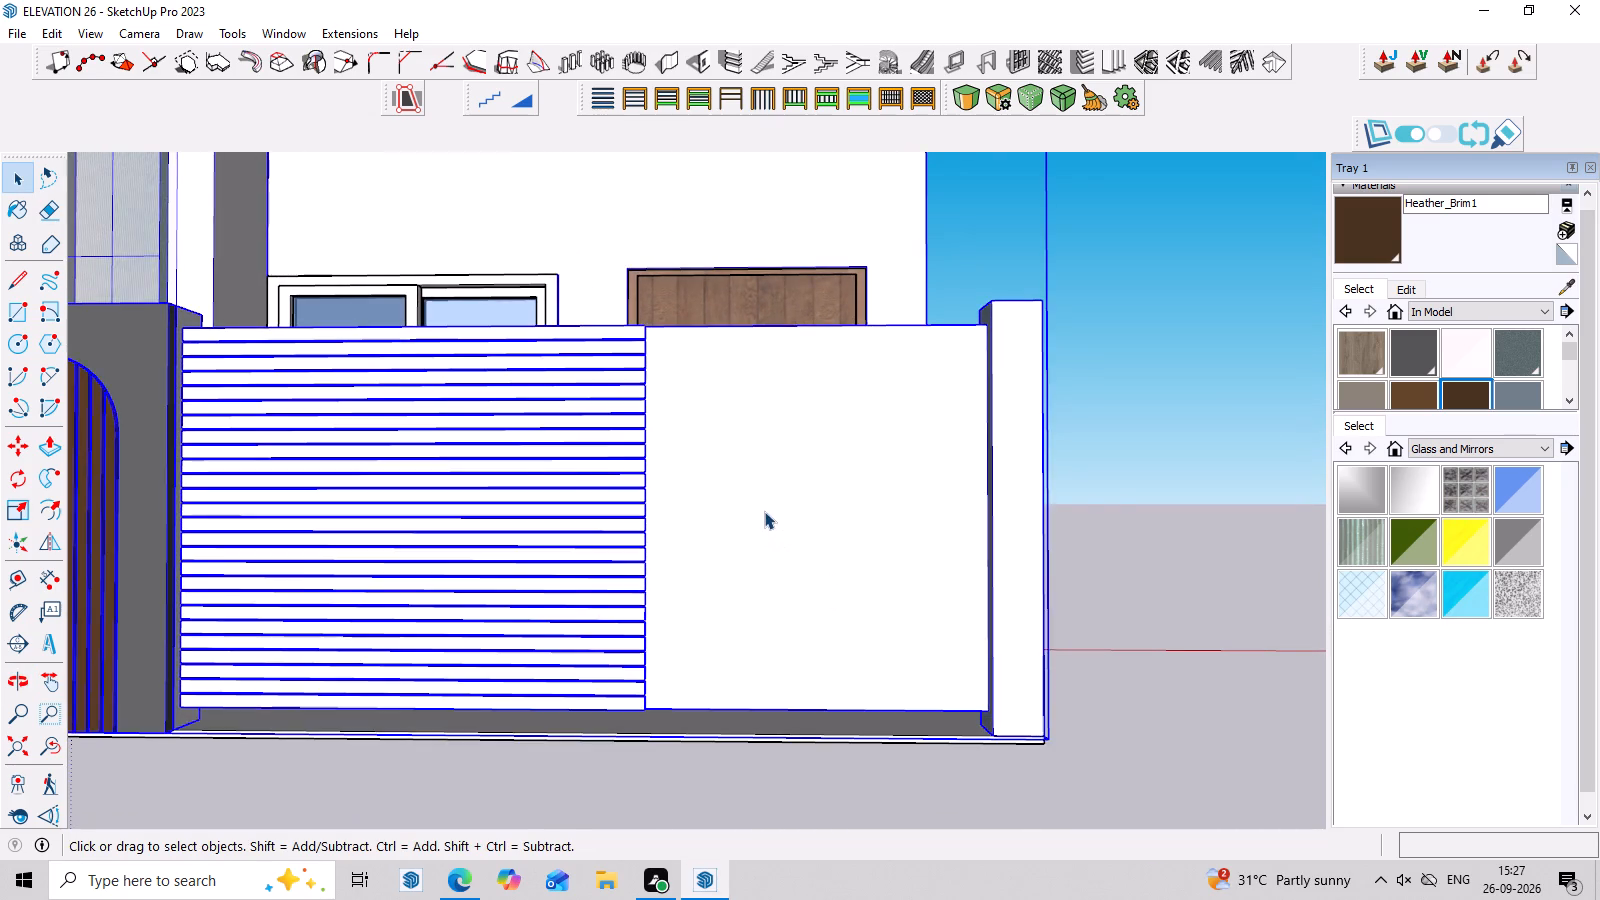
pyautogui.scroll(2, 764, 511)
pyautogui.doubleClick(764, 511)
pyautogui.scroll(3, 764, 511)
pyautogui.click(764, 511)
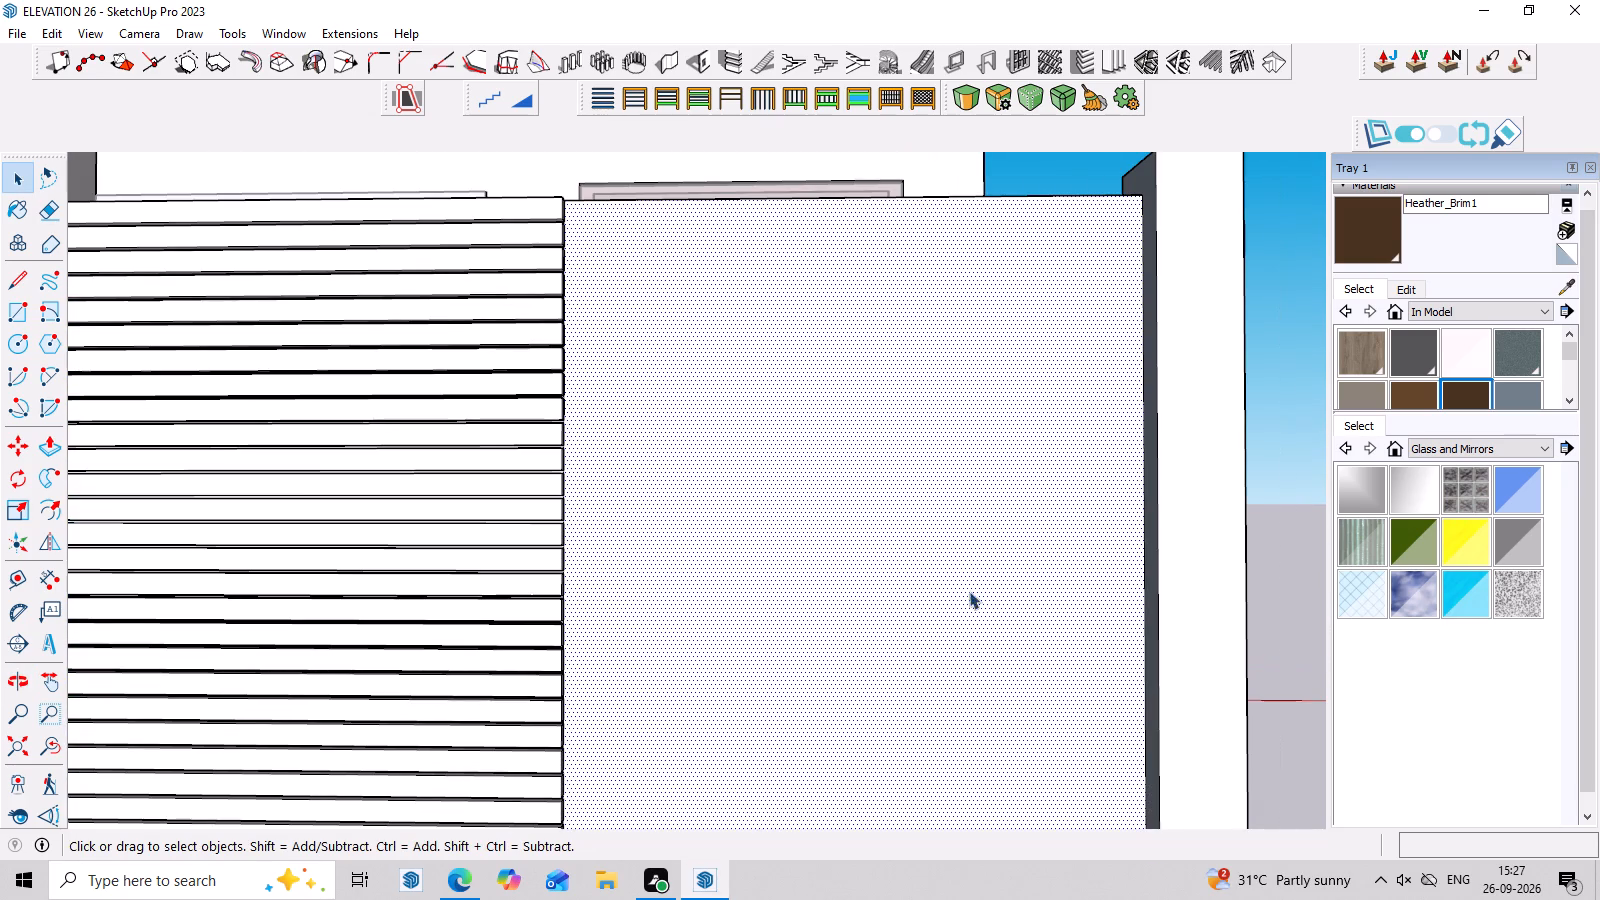
pyautogui.scroll(-3, 1028, 565)
pyautogui.moveTo(1028, 565); pyautogui.dragTo(978, 589, button='middle')
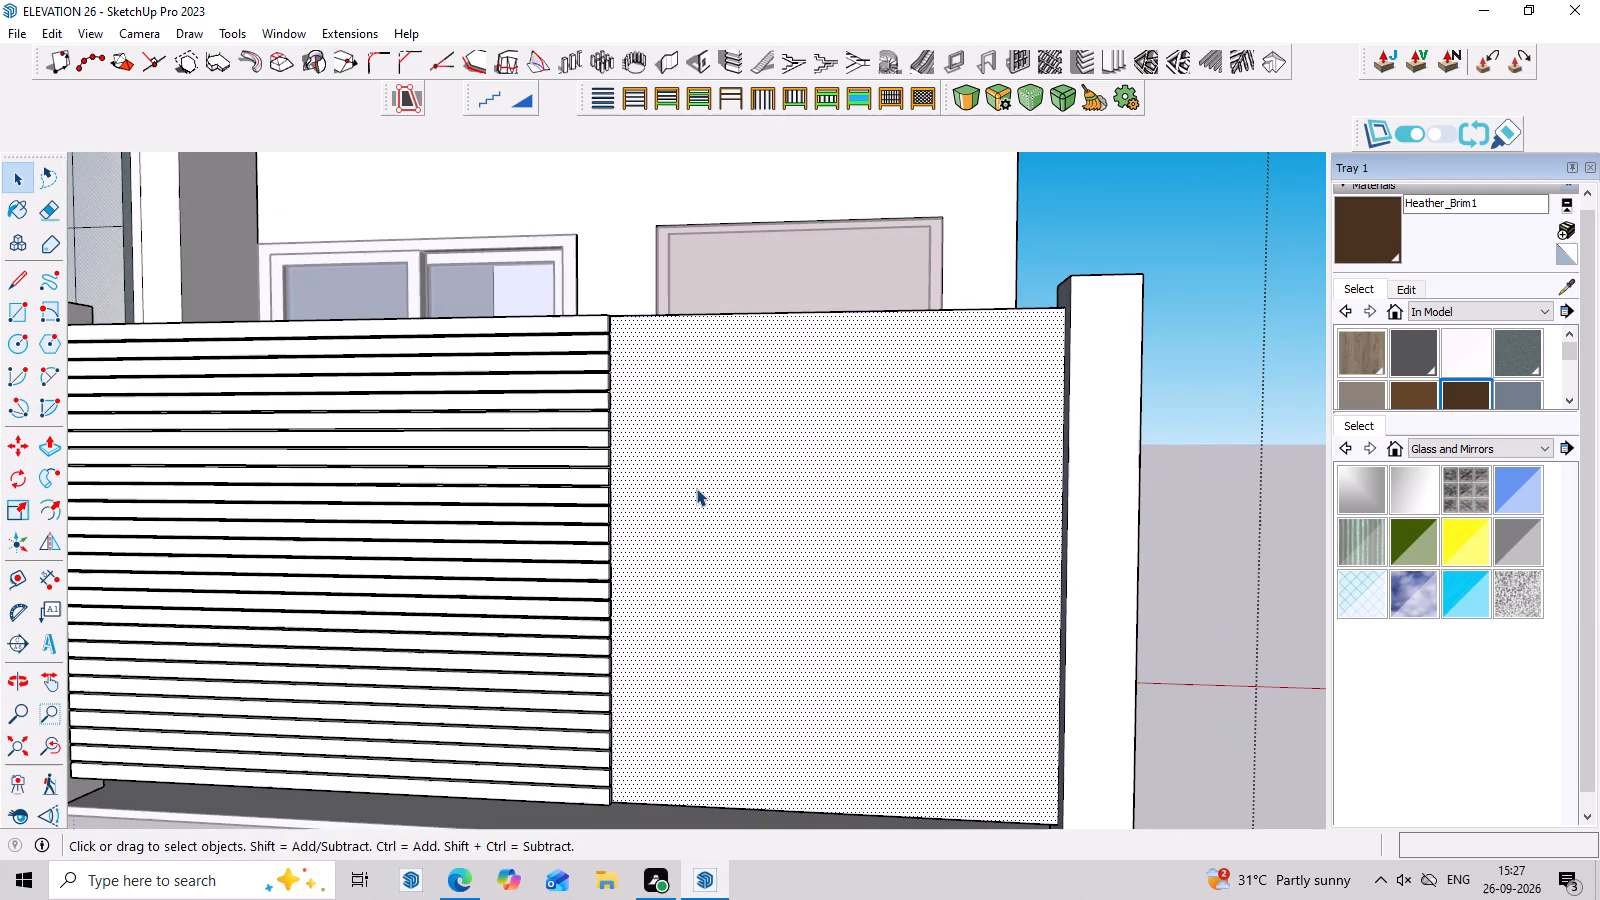
pyautogui.click(696, 488)
pyautogui.press('f')
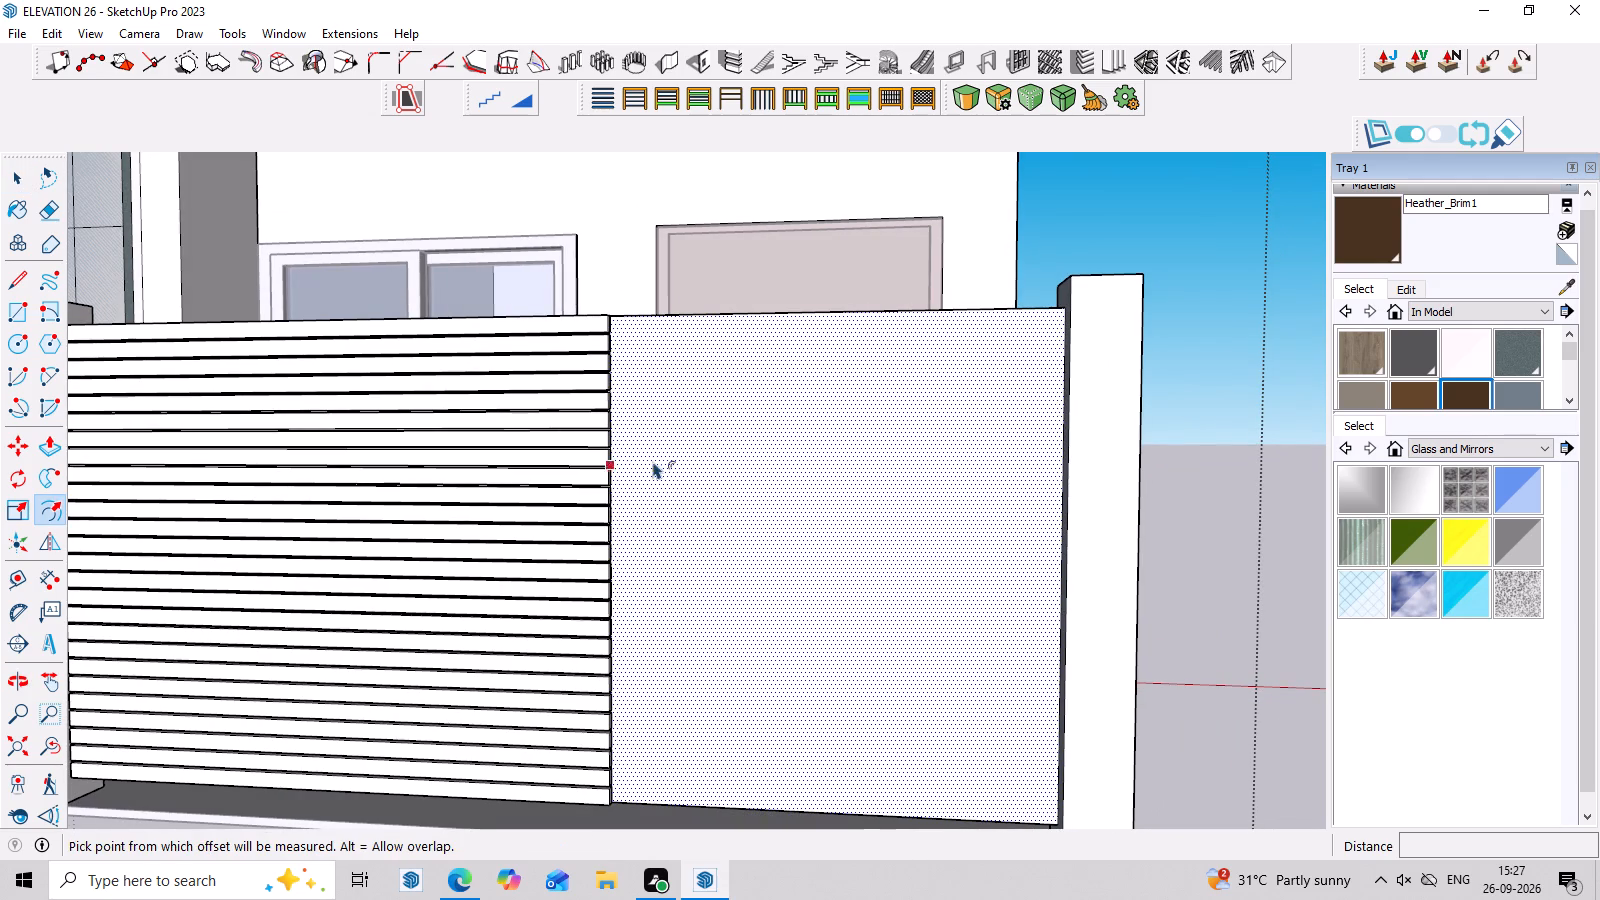
pyautogui.click(636, 467)
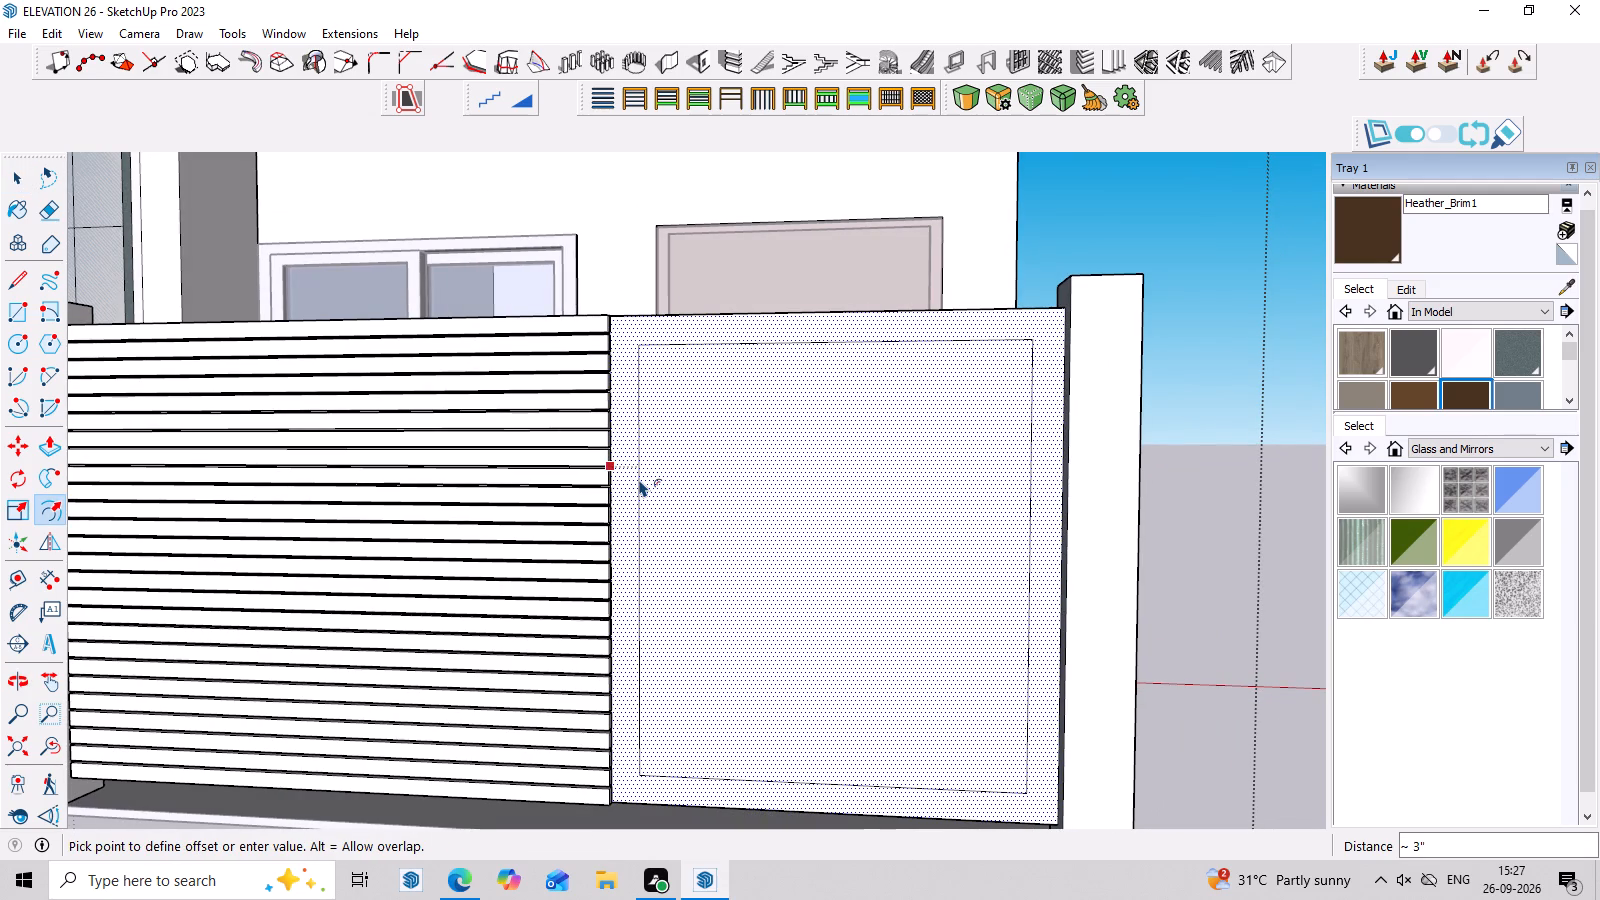
pyautogui.click(639, 479)
# Push/Pull the border frame around the plain wall section outward by 1", flush with the horizontal strips.
pyautogui.press('space')
pyautogui.click(789, 495)
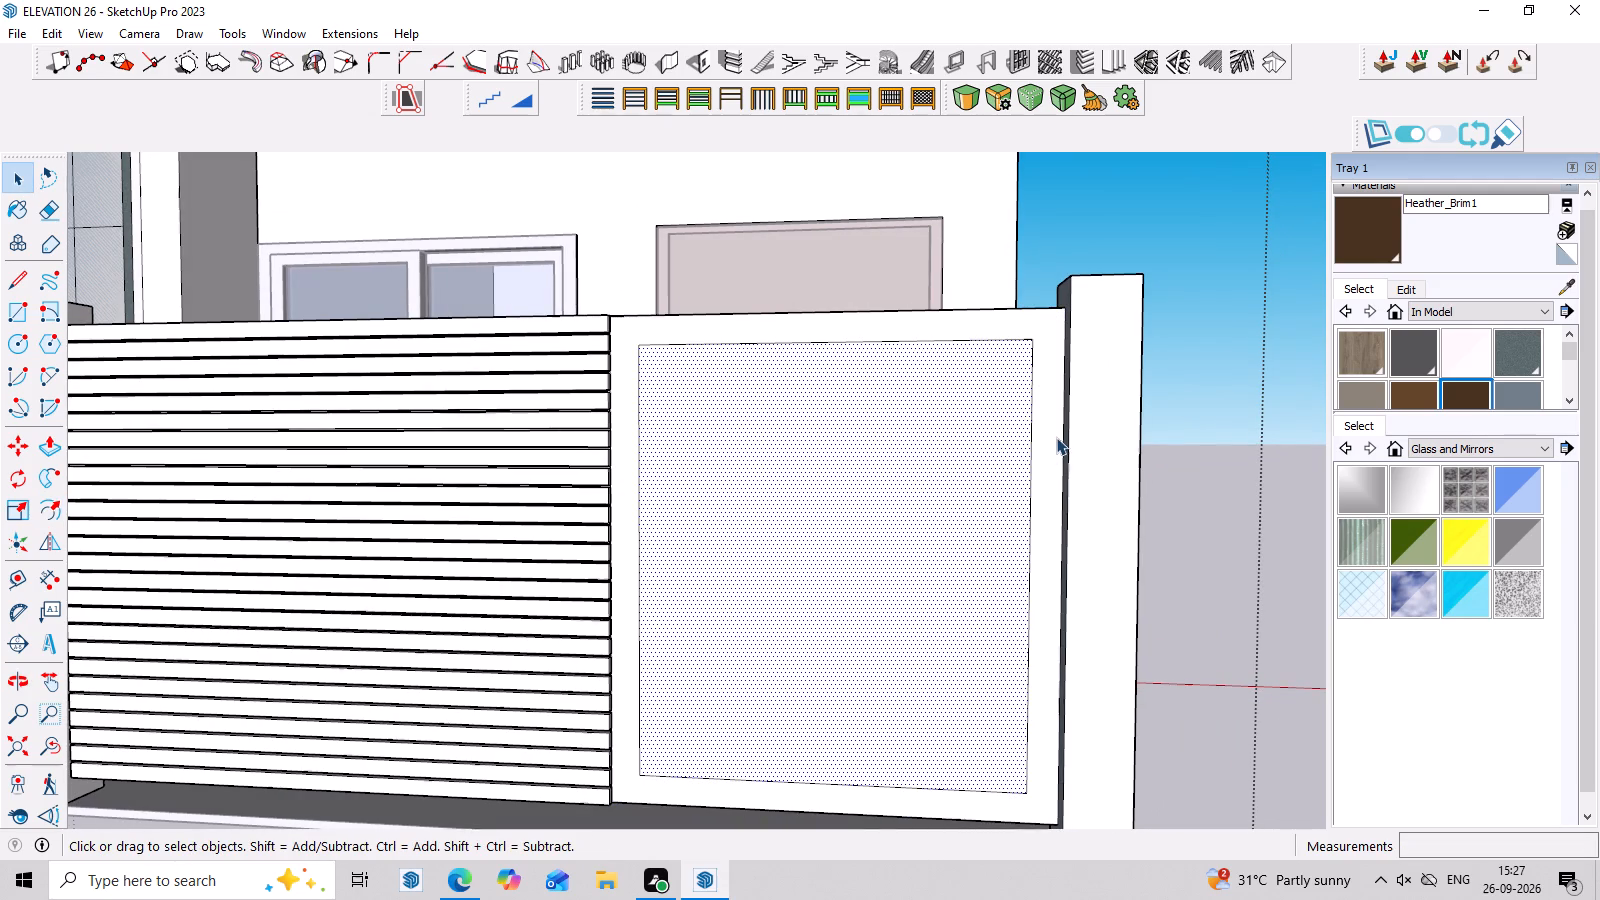
pyautogui.click(1058, 435)
pyautogui.press('p')
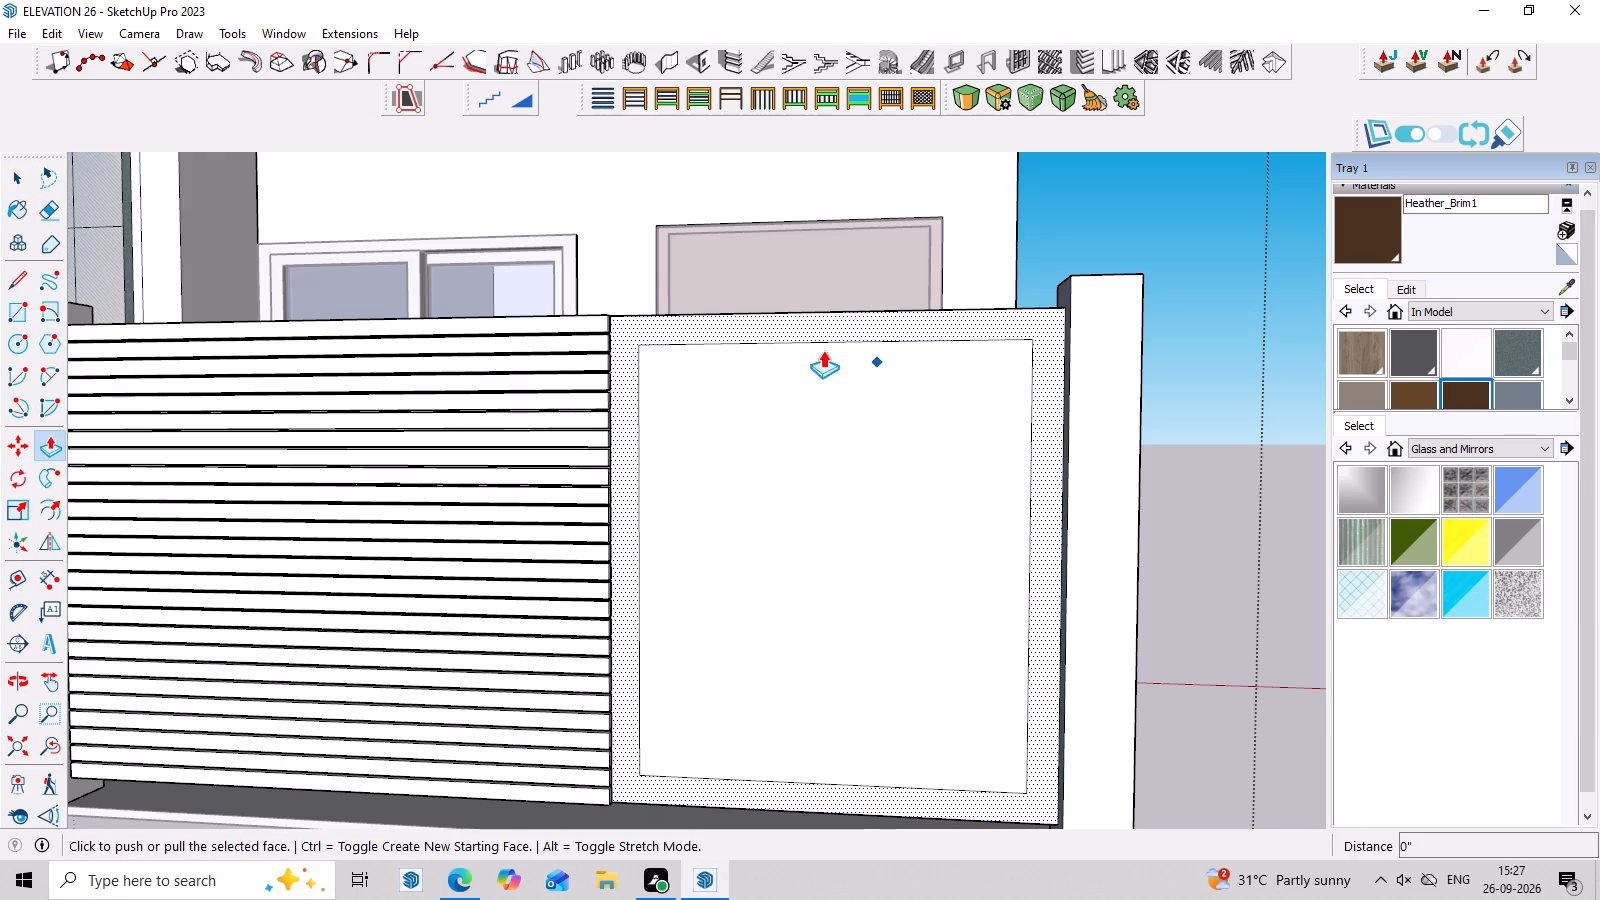
pyautogui.click(623, 321)
pyautogui.moveTo(614, 313); pyautogui.dragTo(621, 429, button='middle')
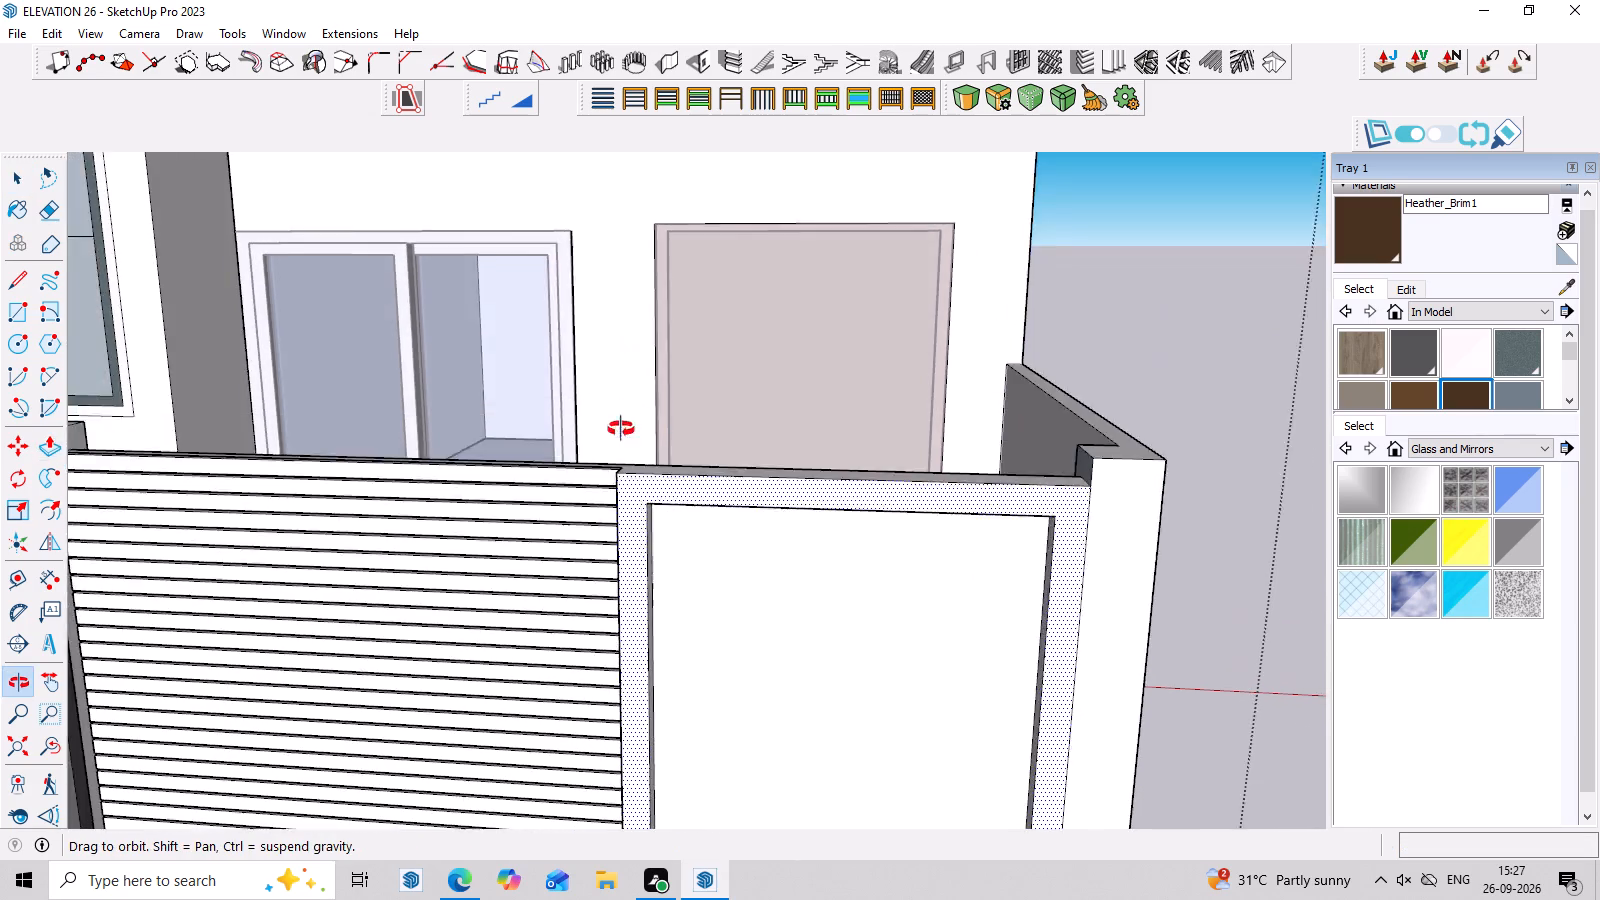
pyautogui.moveTo(621, 429); pyautogui.dragTo(621, 502, button='middle')
pyautogui.scroll(2, 631, 679)
pyautogui.click(619, 691)
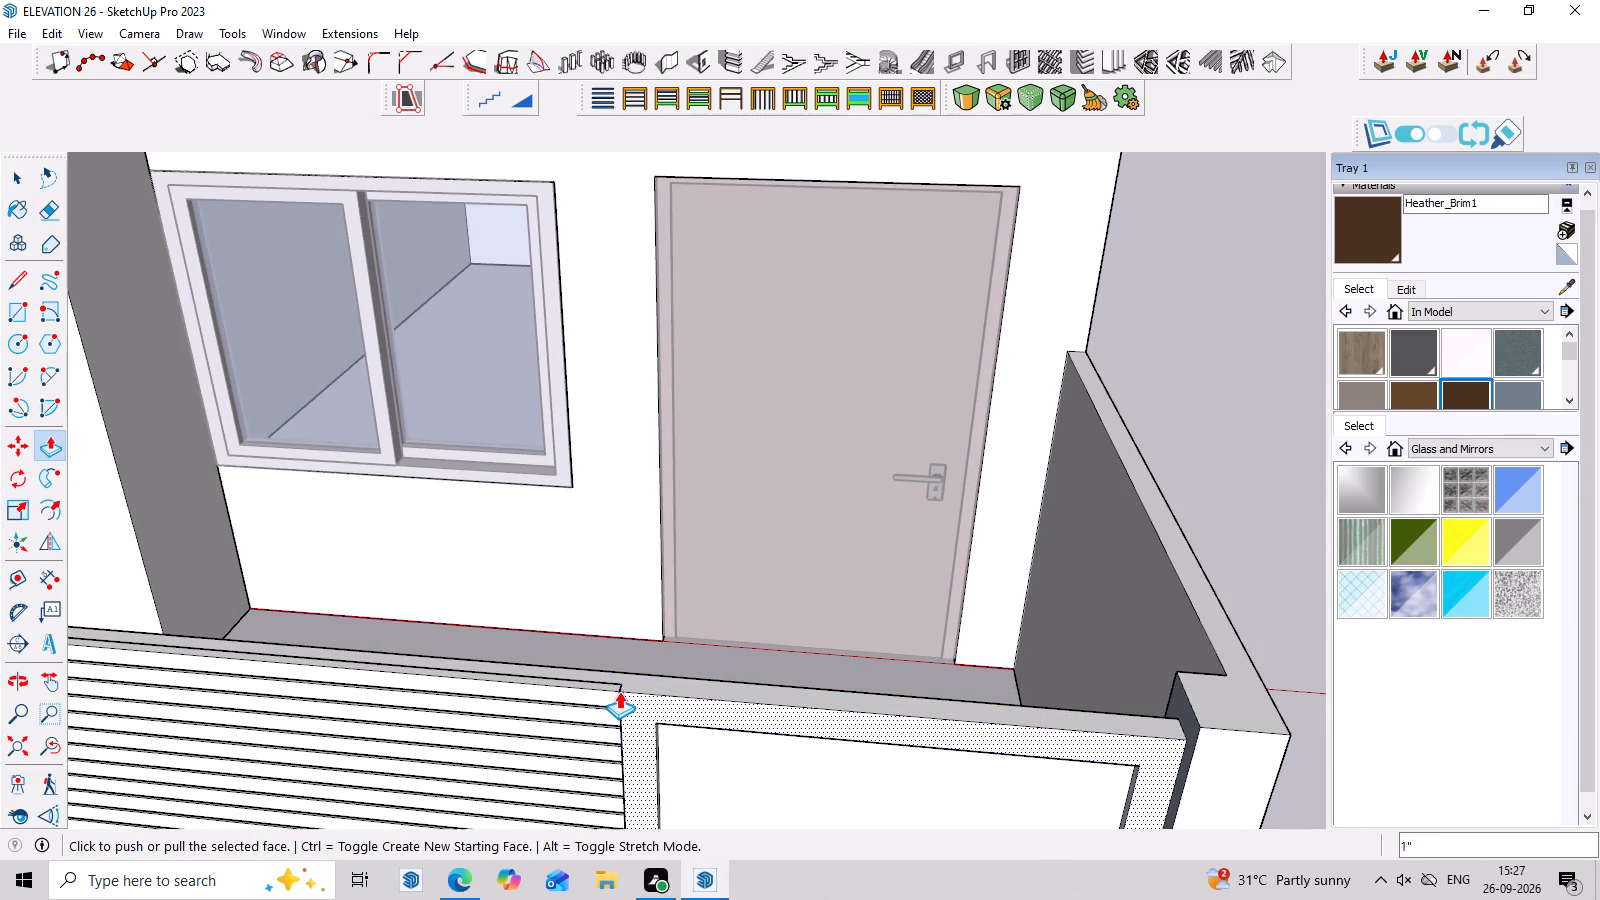
pyautogui.scroll(-6, 688, 753)
pyautogui.moveTo(1073, 784); pyautogui.dragTo(1120, 467, button='middle')
pyautogui.moveTo(1120, 467); pyautogui.dragTo(1108, 532, button='middle')
pyautogui.moveTo(1103, 565); pyautogui.dragTo(1102, 578, button='middle')
pyautogui.press('space')
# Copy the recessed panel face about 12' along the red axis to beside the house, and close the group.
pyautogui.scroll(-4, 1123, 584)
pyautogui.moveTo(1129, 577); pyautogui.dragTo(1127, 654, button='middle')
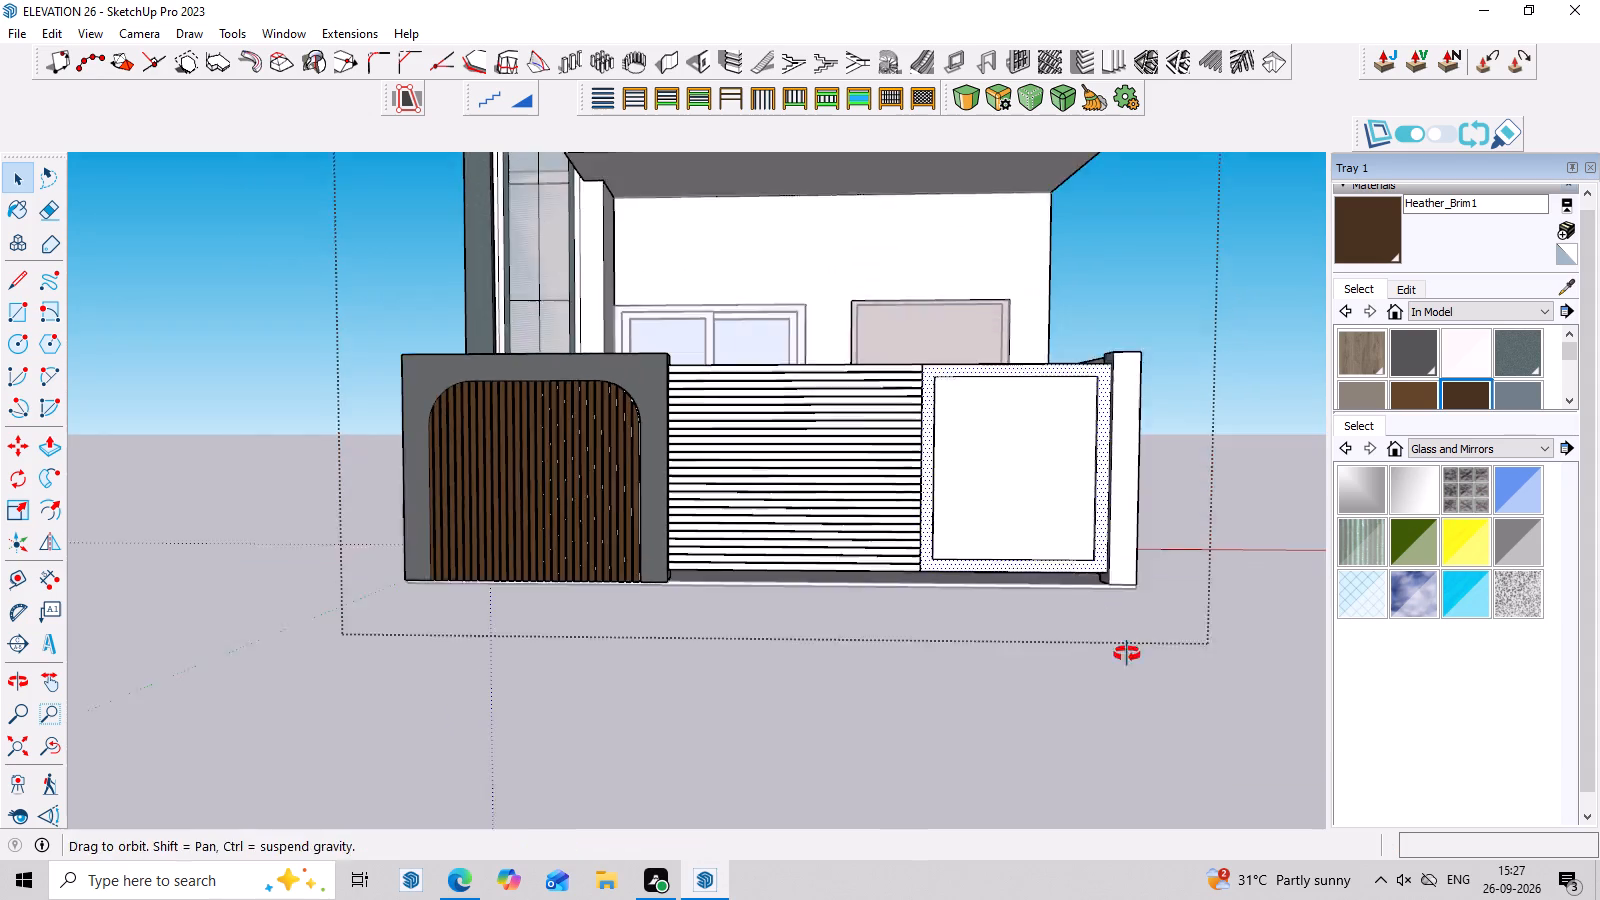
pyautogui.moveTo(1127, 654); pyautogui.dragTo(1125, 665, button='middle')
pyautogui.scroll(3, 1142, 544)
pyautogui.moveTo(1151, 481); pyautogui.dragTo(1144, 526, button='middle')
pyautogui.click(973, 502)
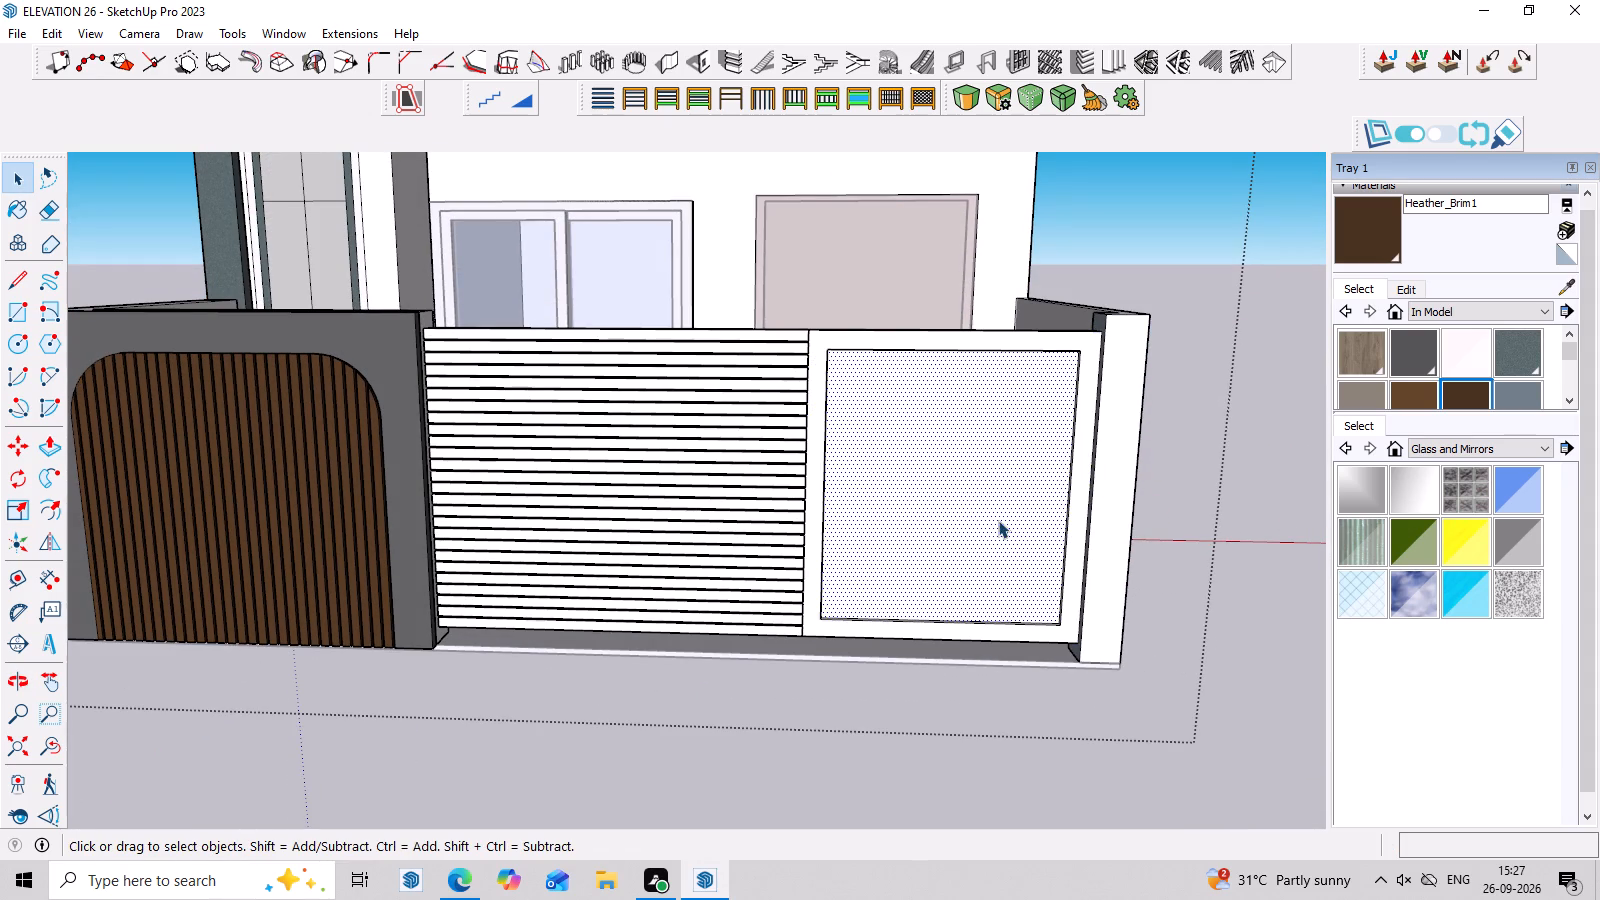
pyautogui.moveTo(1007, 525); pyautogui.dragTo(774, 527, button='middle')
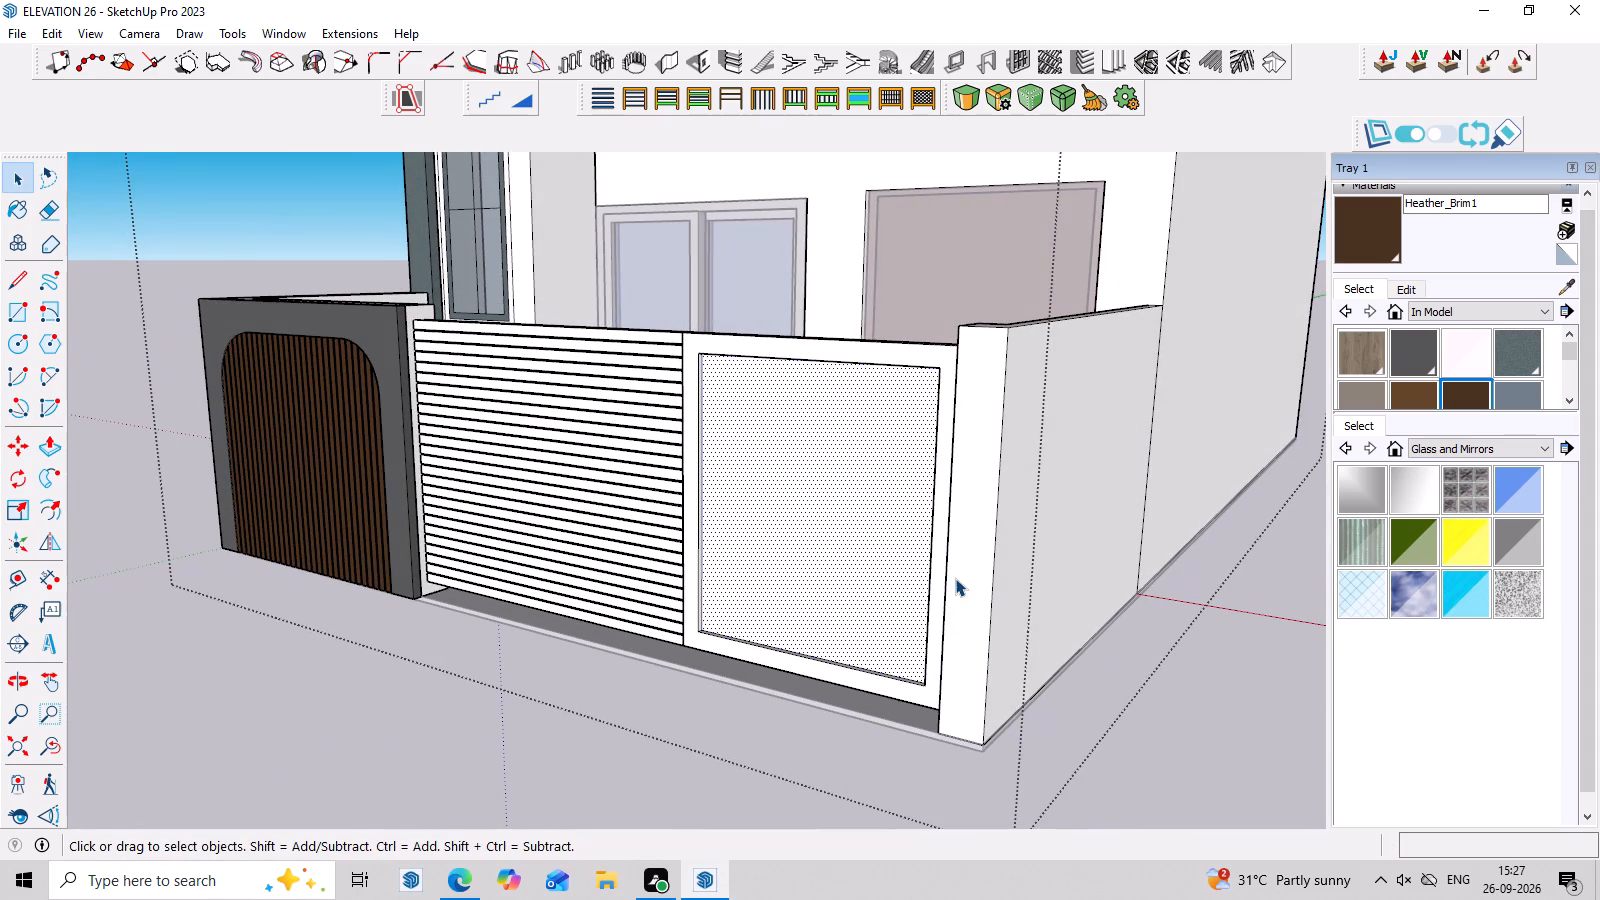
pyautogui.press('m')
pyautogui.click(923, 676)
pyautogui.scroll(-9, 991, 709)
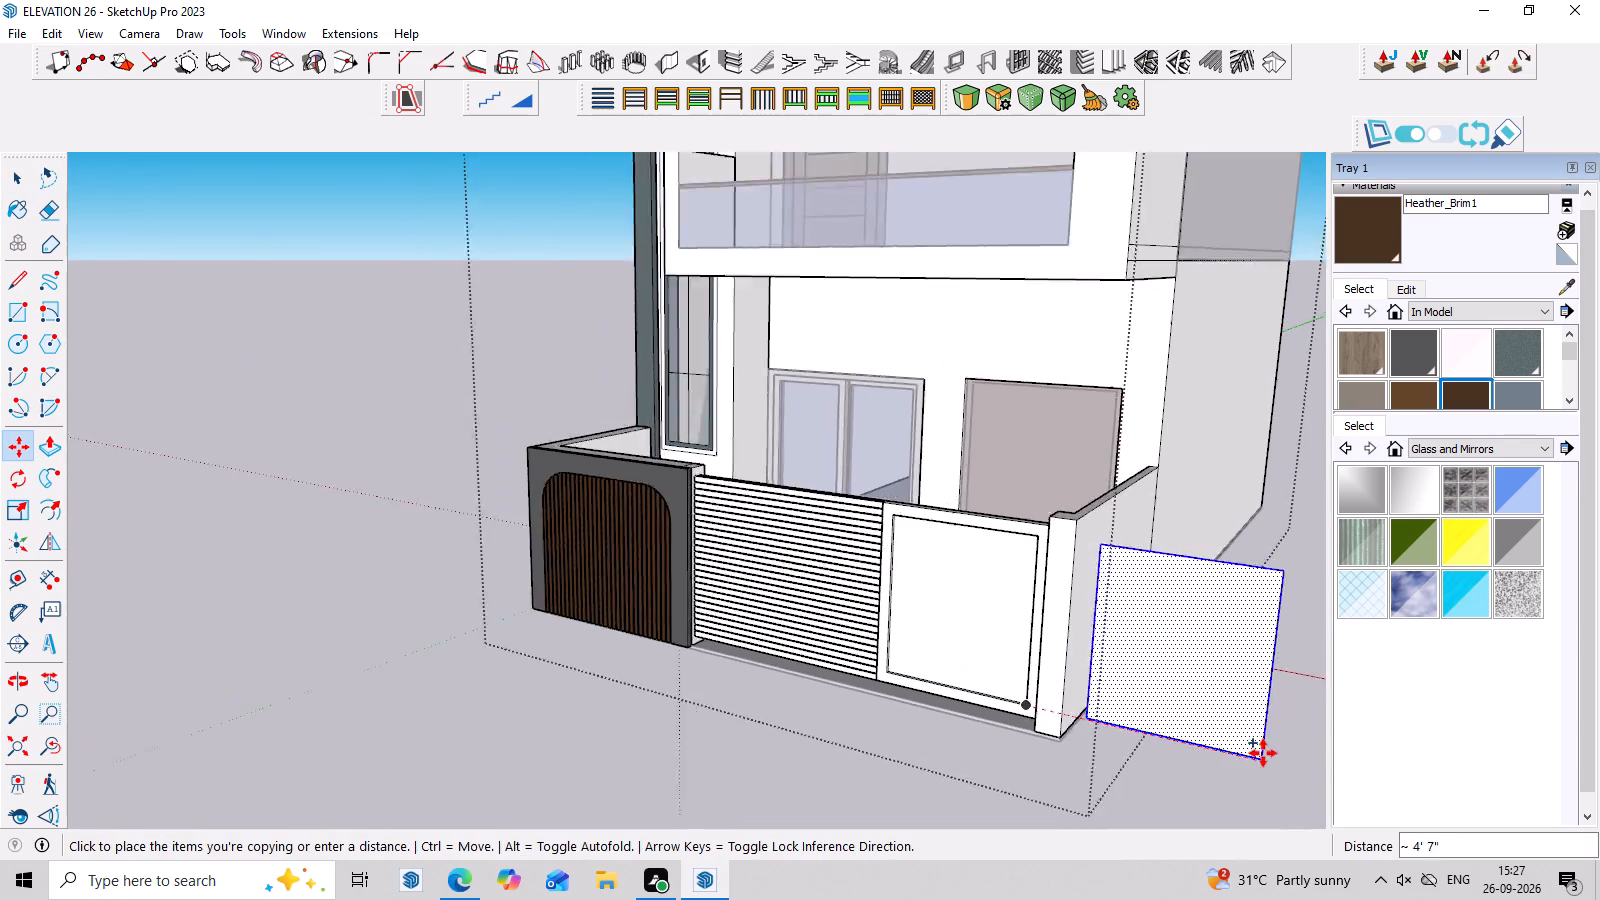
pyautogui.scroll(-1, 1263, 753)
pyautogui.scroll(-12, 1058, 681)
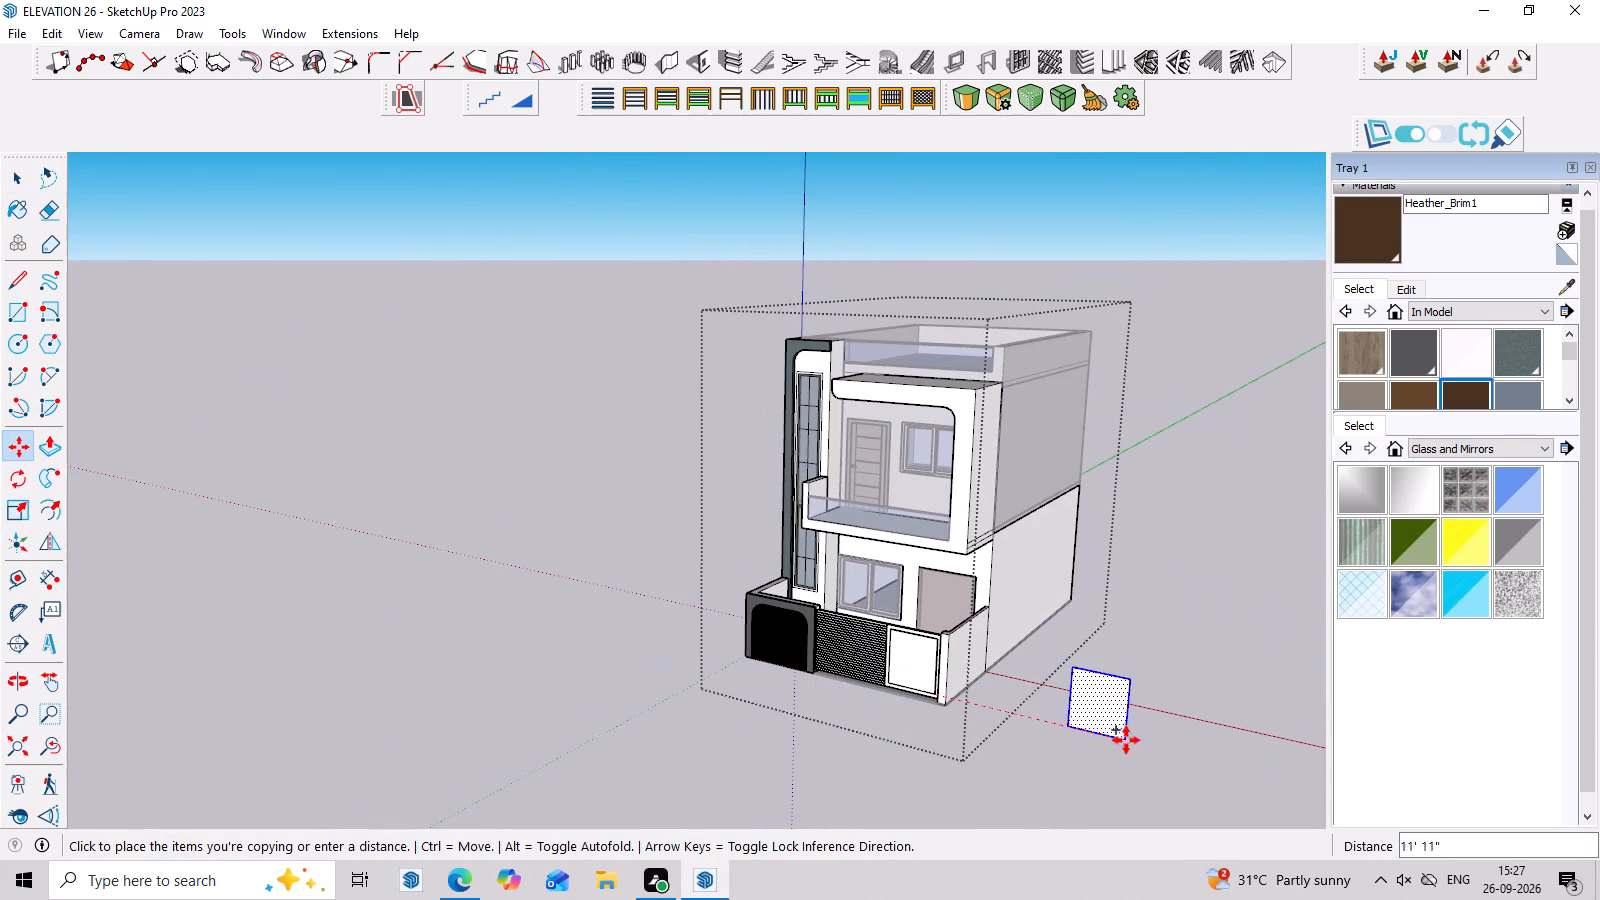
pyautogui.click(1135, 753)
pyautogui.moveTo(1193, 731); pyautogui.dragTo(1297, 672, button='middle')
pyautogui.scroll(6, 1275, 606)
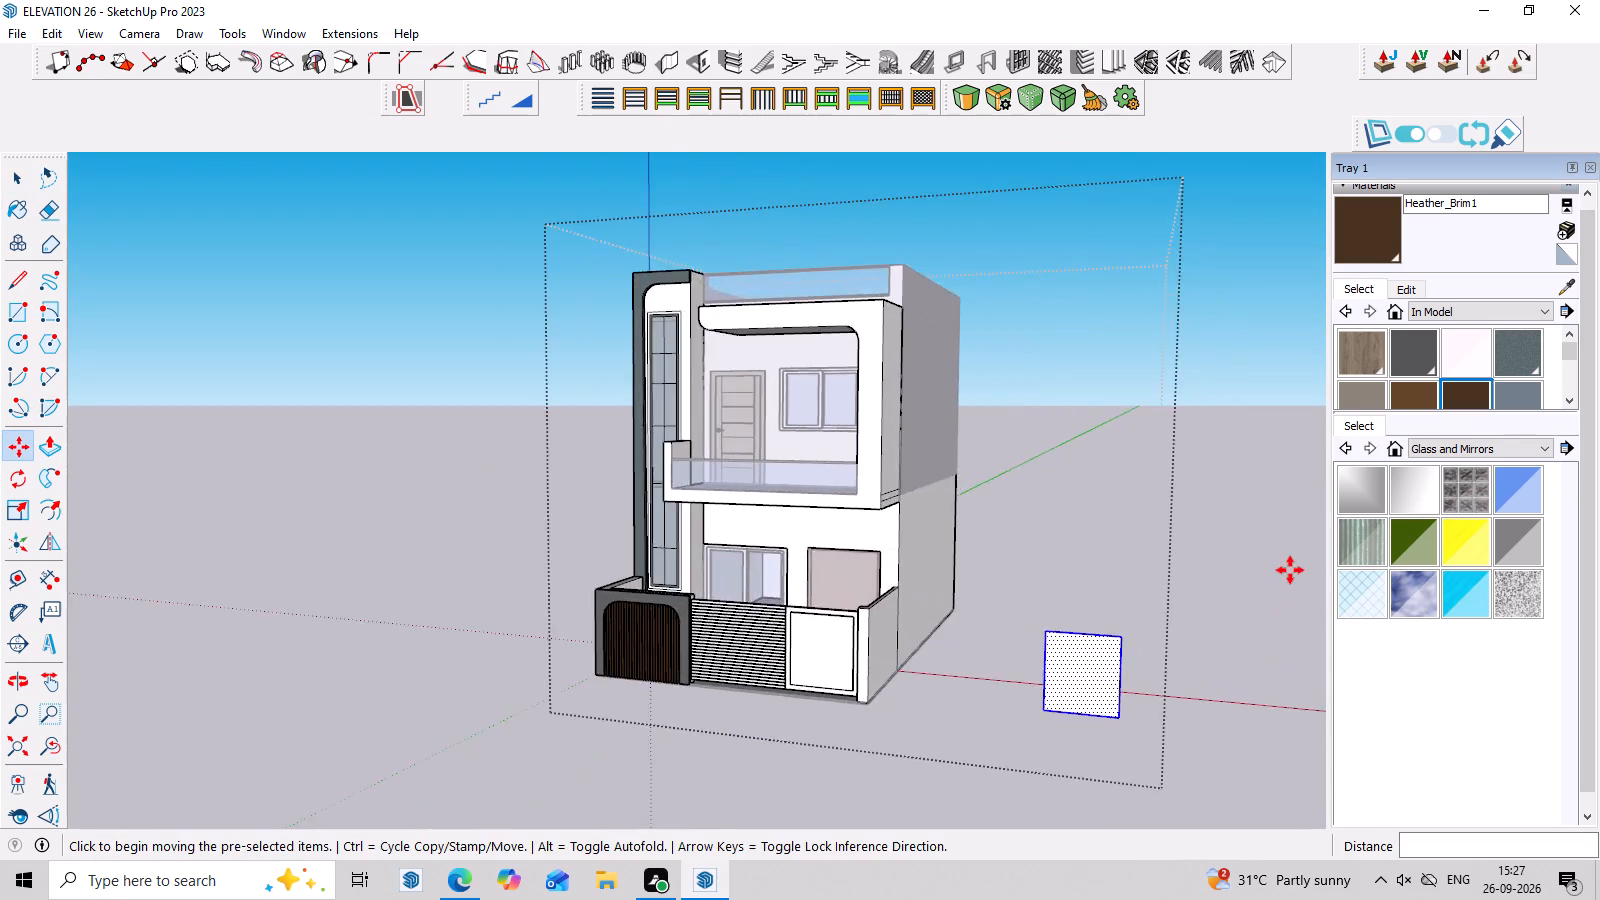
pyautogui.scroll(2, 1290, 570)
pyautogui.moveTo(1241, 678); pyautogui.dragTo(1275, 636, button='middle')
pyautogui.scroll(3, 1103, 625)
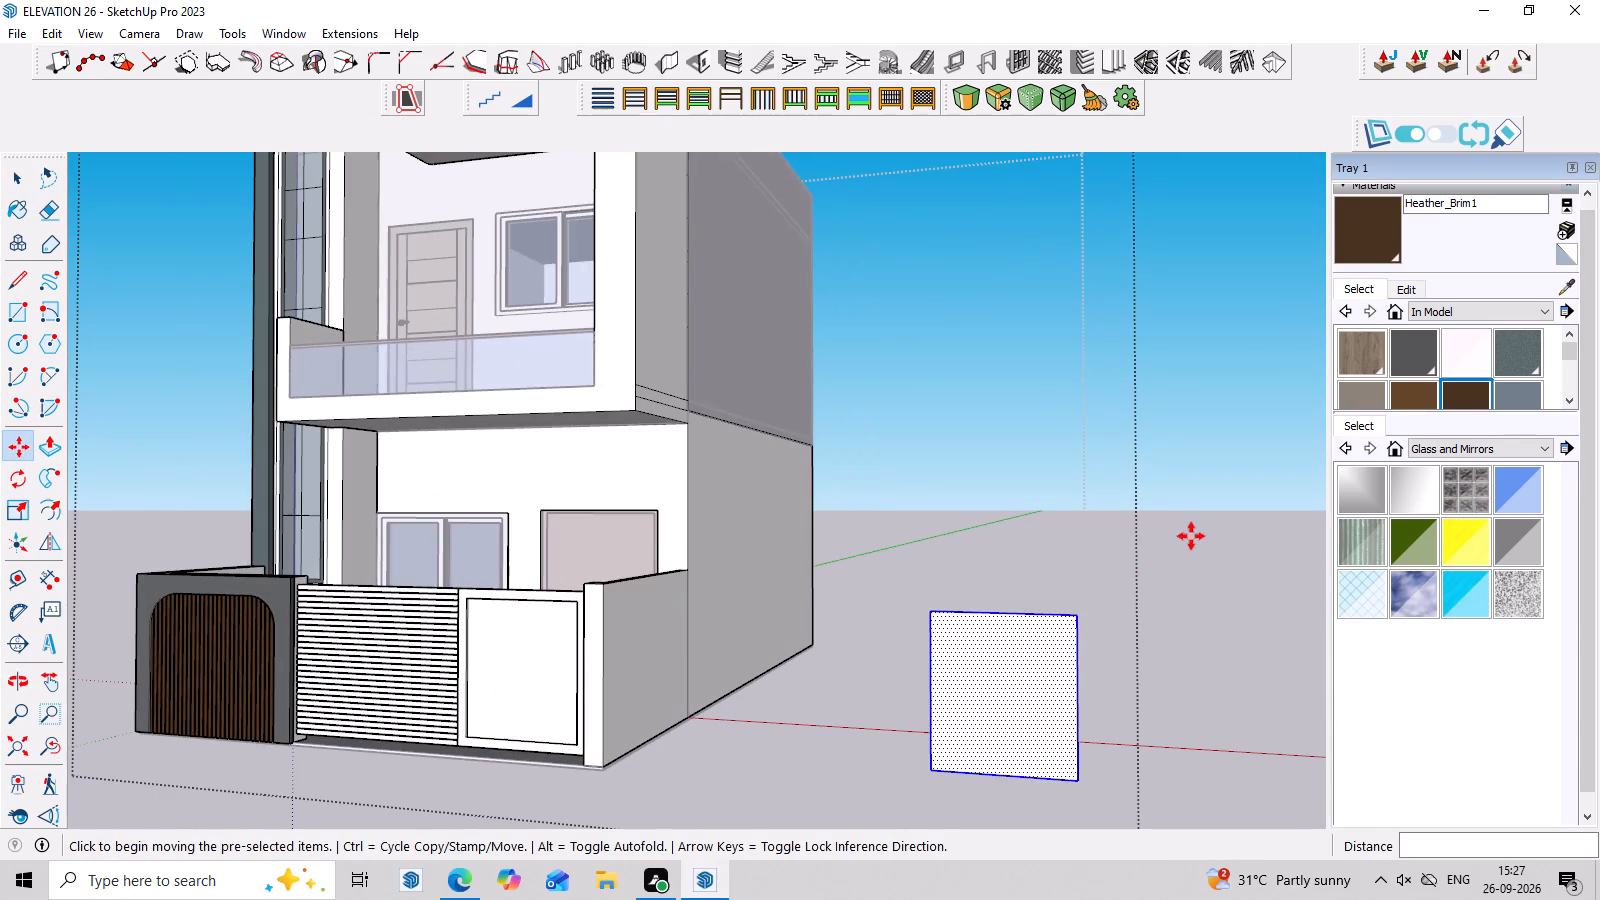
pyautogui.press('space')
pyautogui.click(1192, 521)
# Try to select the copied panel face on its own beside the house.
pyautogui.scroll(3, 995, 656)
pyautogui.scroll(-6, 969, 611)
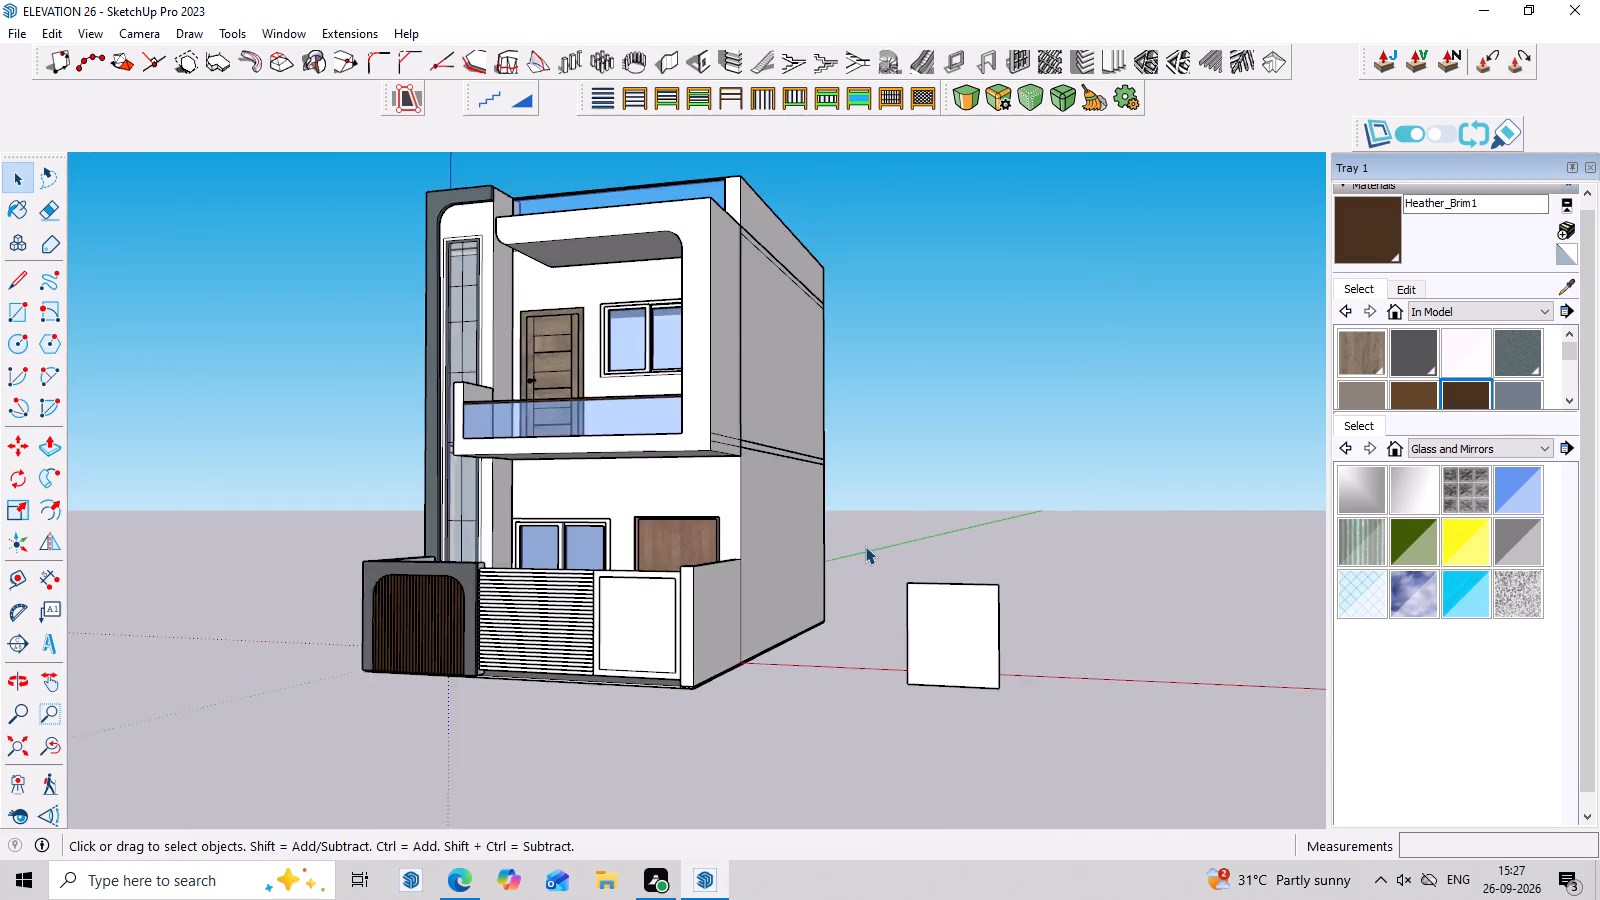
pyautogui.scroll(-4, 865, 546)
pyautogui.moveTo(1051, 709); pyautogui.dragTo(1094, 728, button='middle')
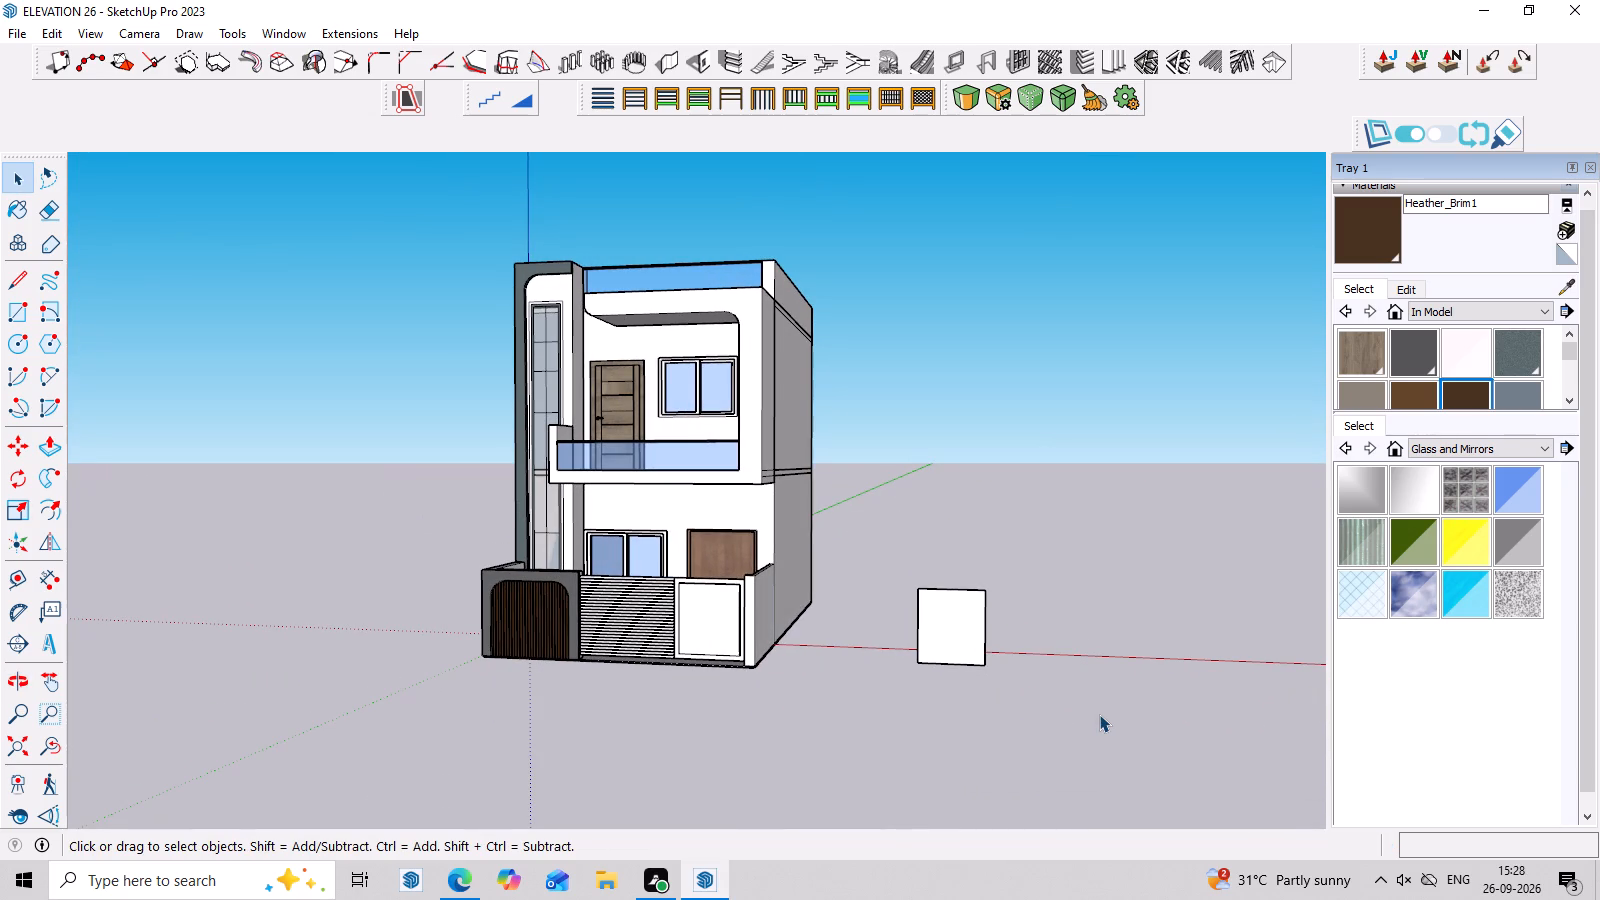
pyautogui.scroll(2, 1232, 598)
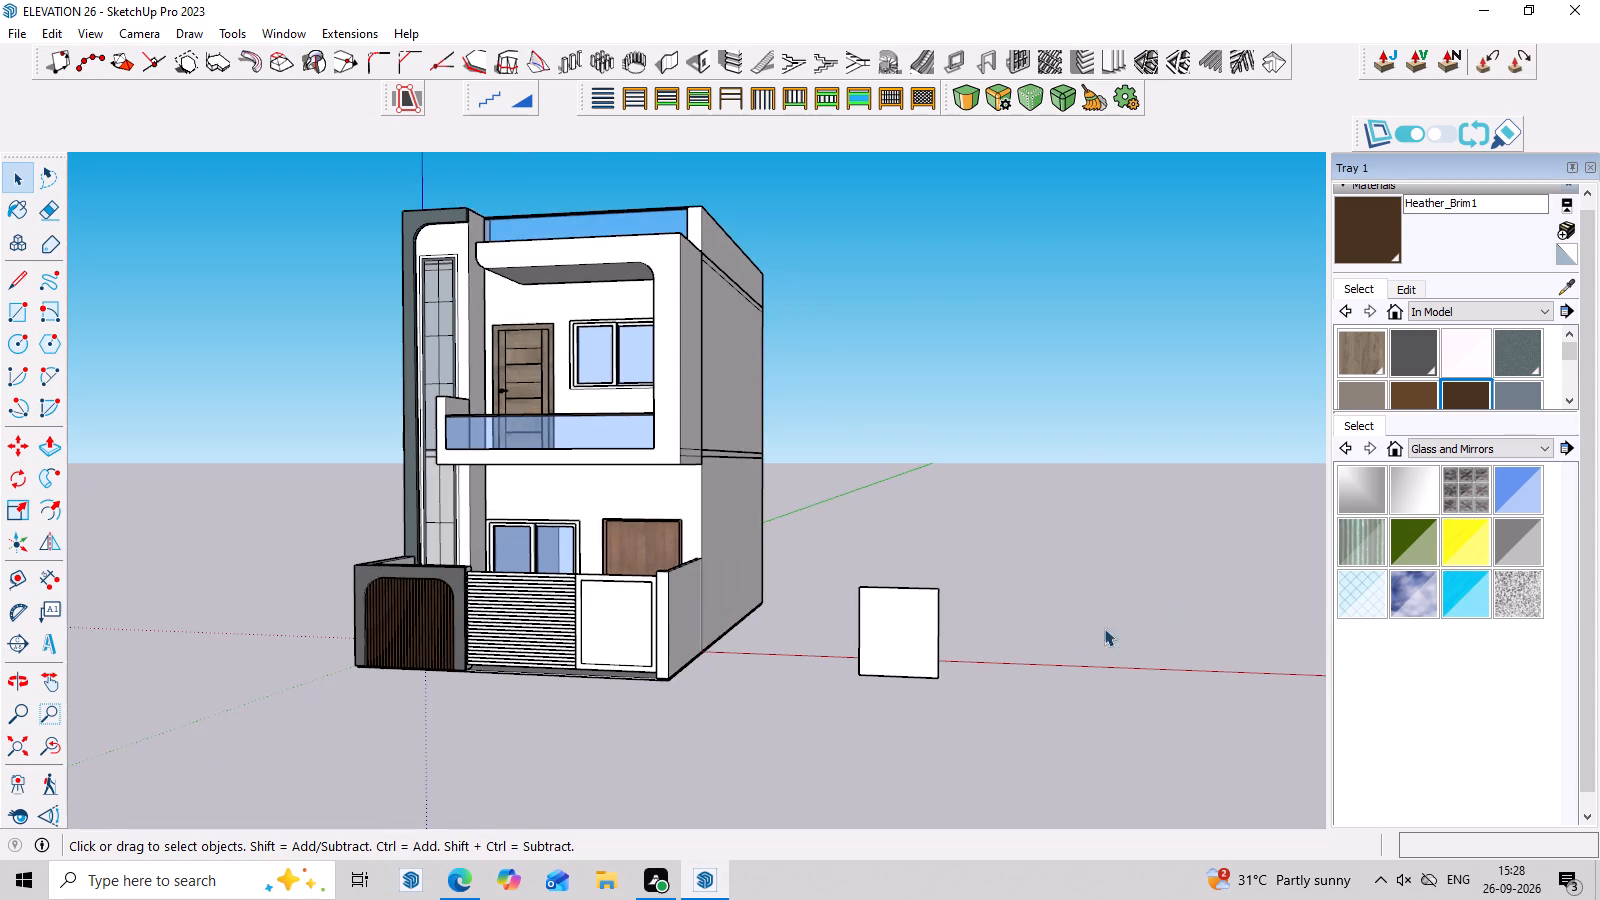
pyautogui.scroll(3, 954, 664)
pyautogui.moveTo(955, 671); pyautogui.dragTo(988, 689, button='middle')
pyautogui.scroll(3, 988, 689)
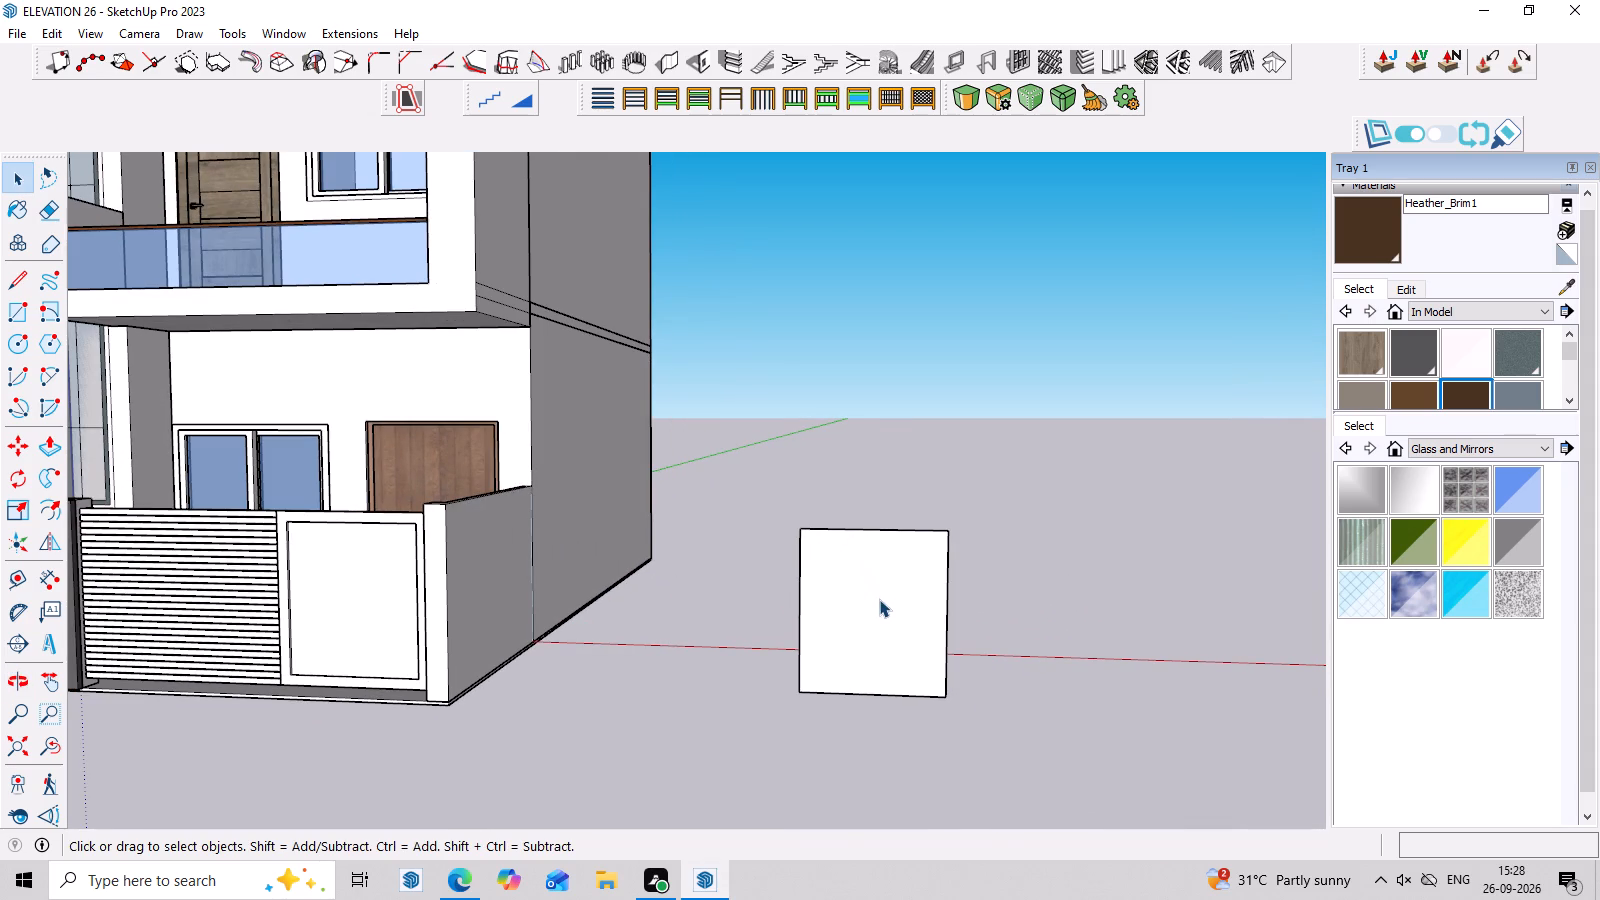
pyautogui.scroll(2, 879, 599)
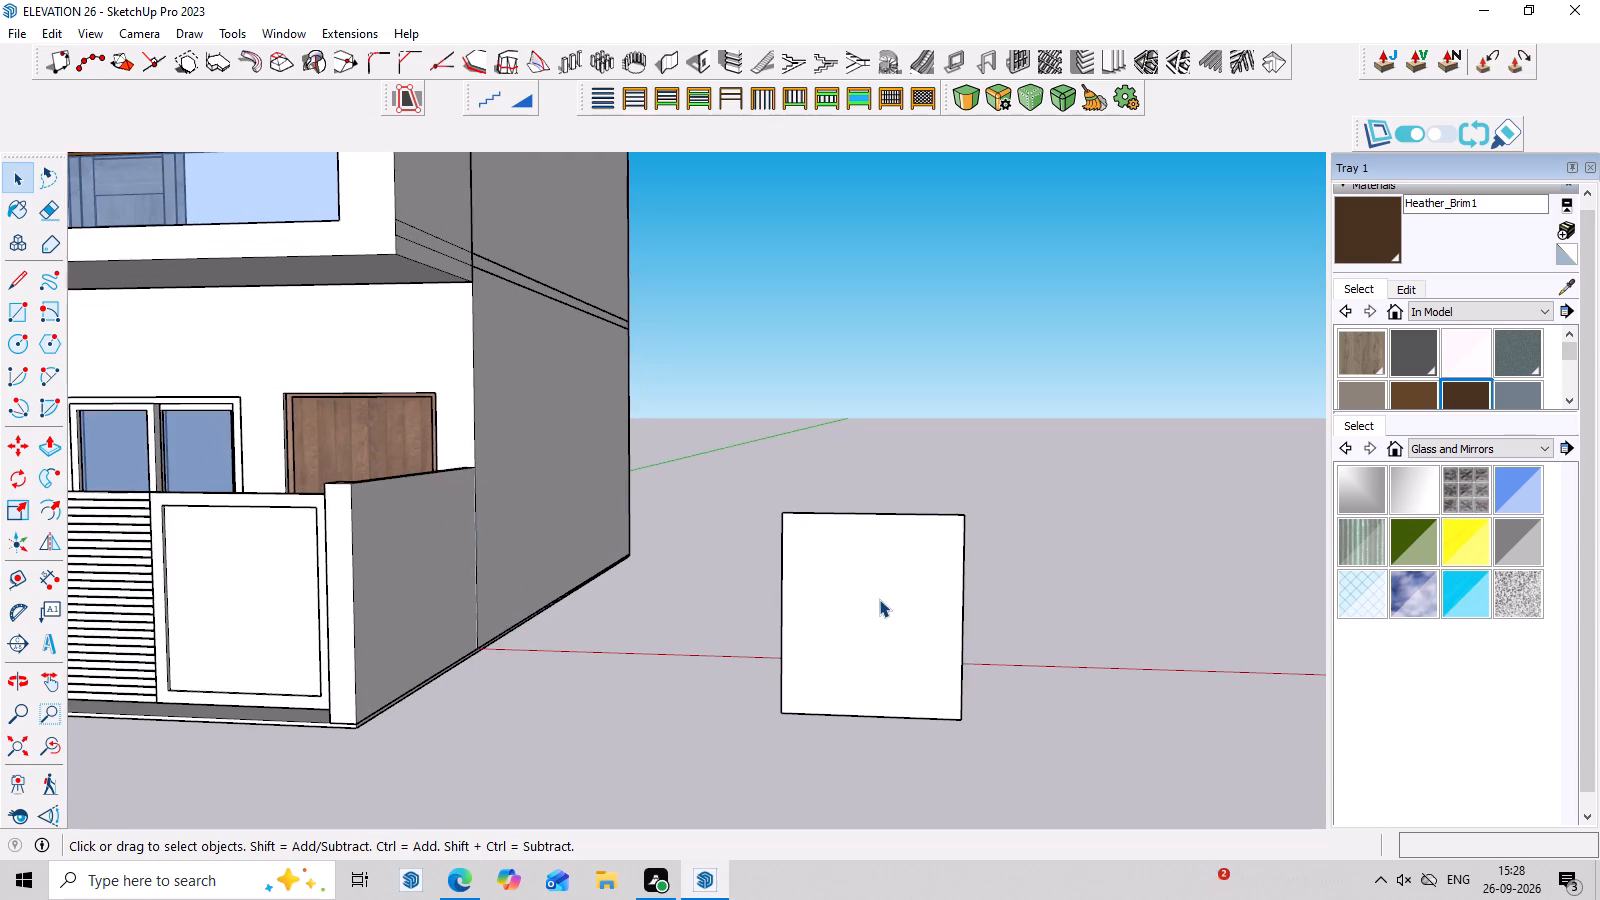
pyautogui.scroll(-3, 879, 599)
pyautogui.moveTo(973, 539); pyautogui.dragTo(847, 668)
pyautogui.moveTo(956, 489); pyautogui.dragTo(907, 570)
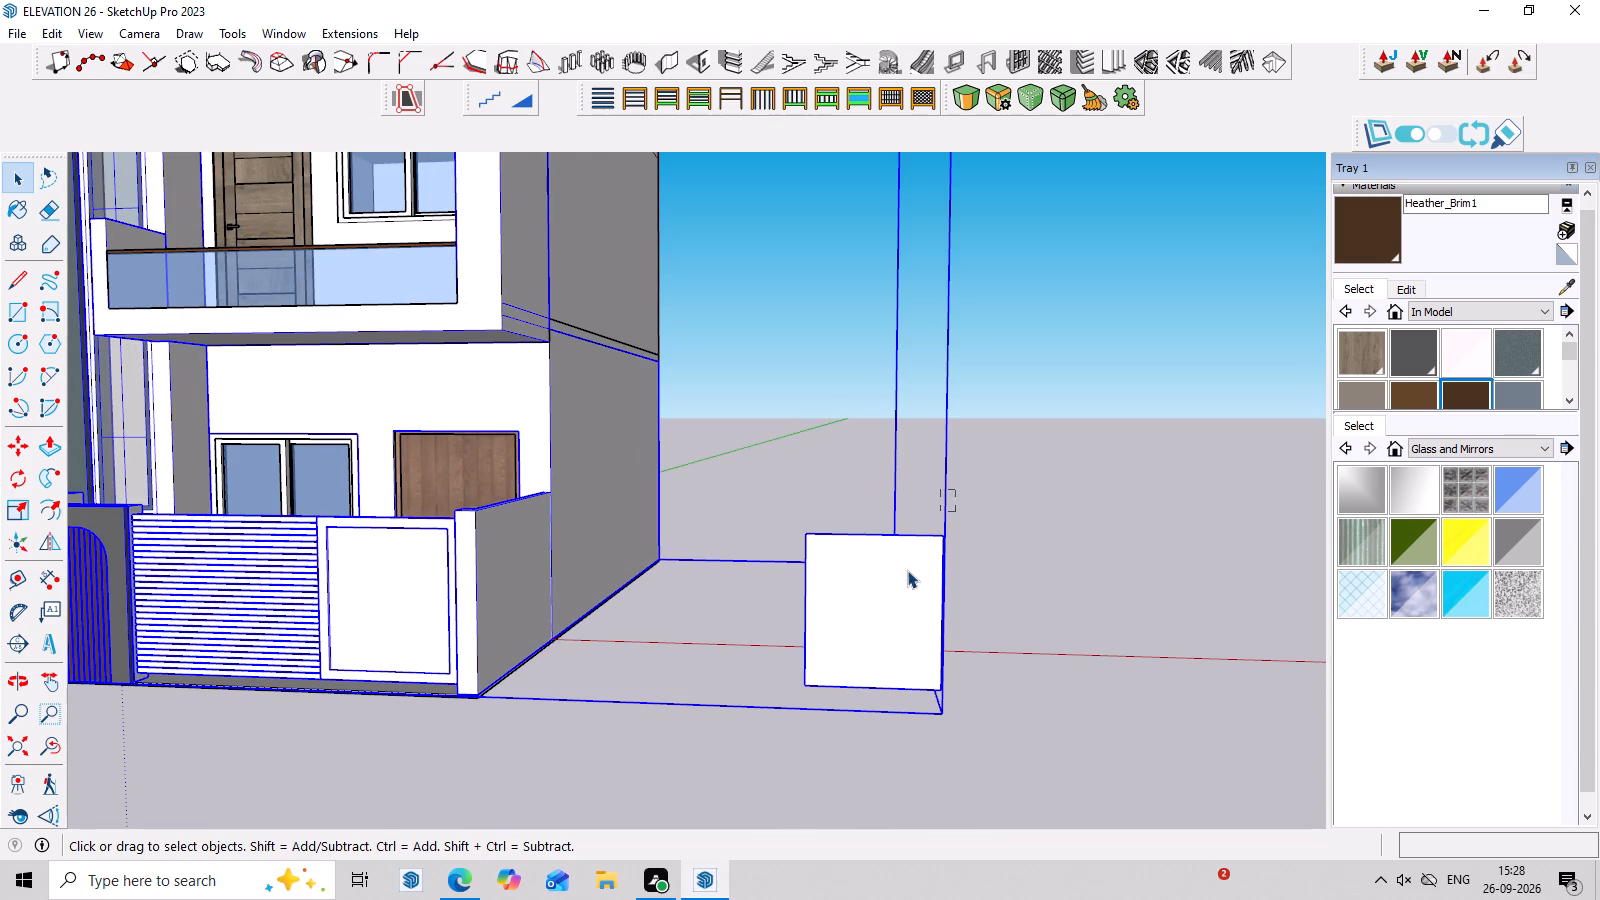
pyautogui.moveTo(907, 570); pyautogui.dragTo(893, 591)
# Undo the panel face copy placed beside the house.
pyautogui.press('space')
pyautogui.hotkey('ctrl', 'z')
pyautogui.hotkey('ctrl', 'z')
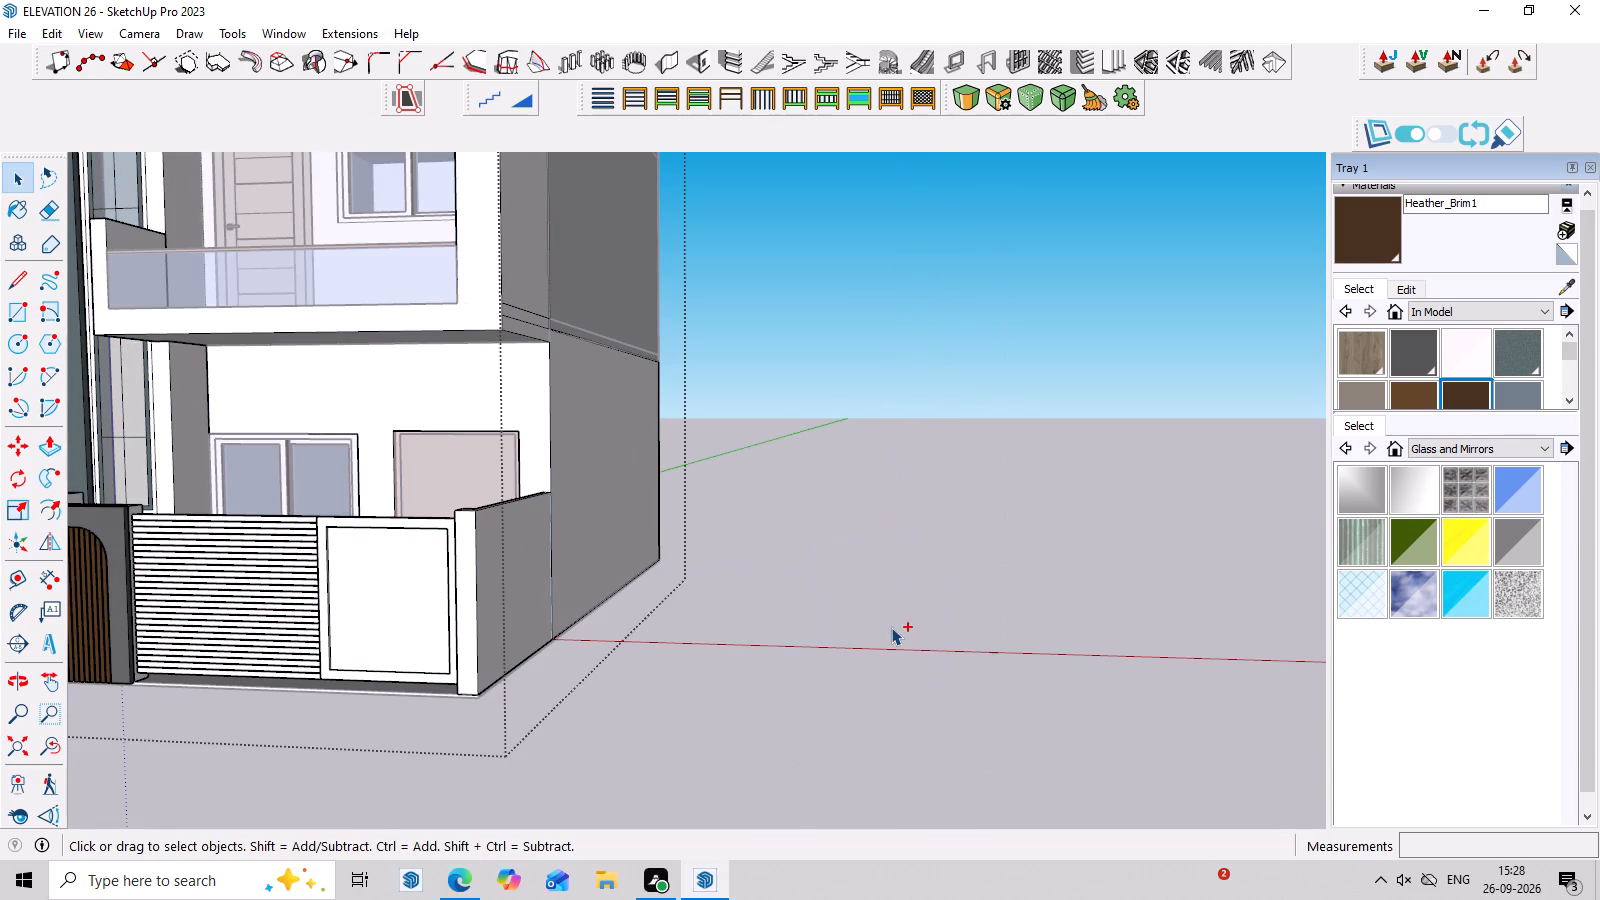
# Draw a thin rectangle about 1" by 3' 4" across the upper part of the recessed panel face.
pyautogui.moveTo(472, 631); pyautogui.dragTo(516, 601, button='middle')
pyautogui.scroll(7, 428, 568)
pyautogui.click(425, 563)
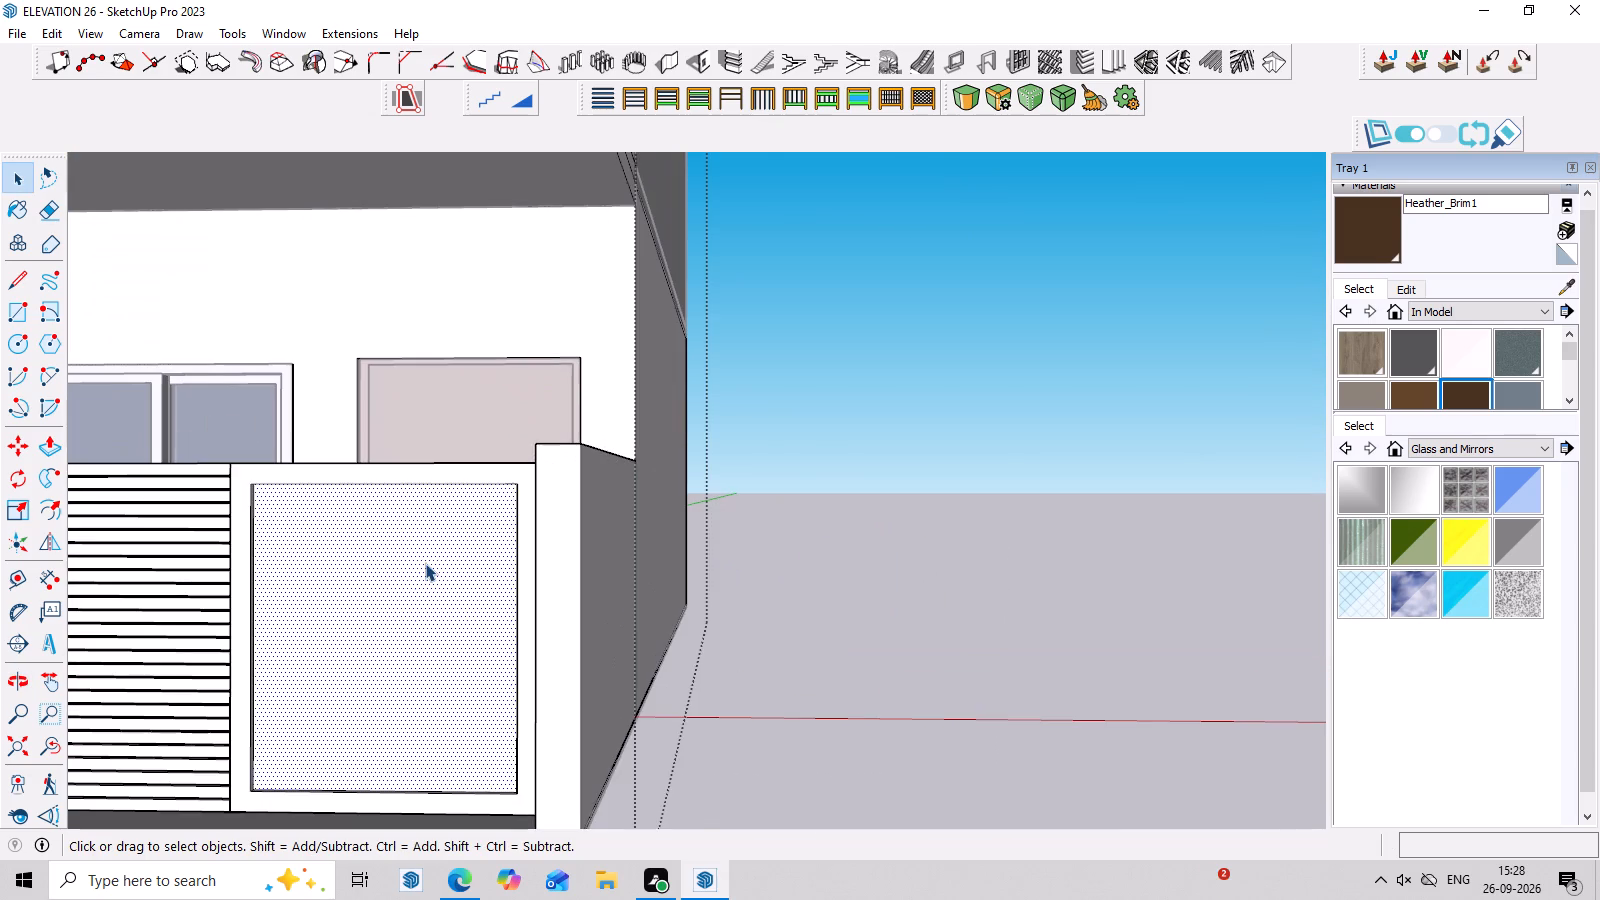
pyautogui.scroll(3, 425, 563)
pyautogui.scroll(3, 270, 516)
pyautogui.moveTo(261, 485); pyautogui.dragTo(224, 406, button='middle')
pyautogui.scroll(3, 158, 378)
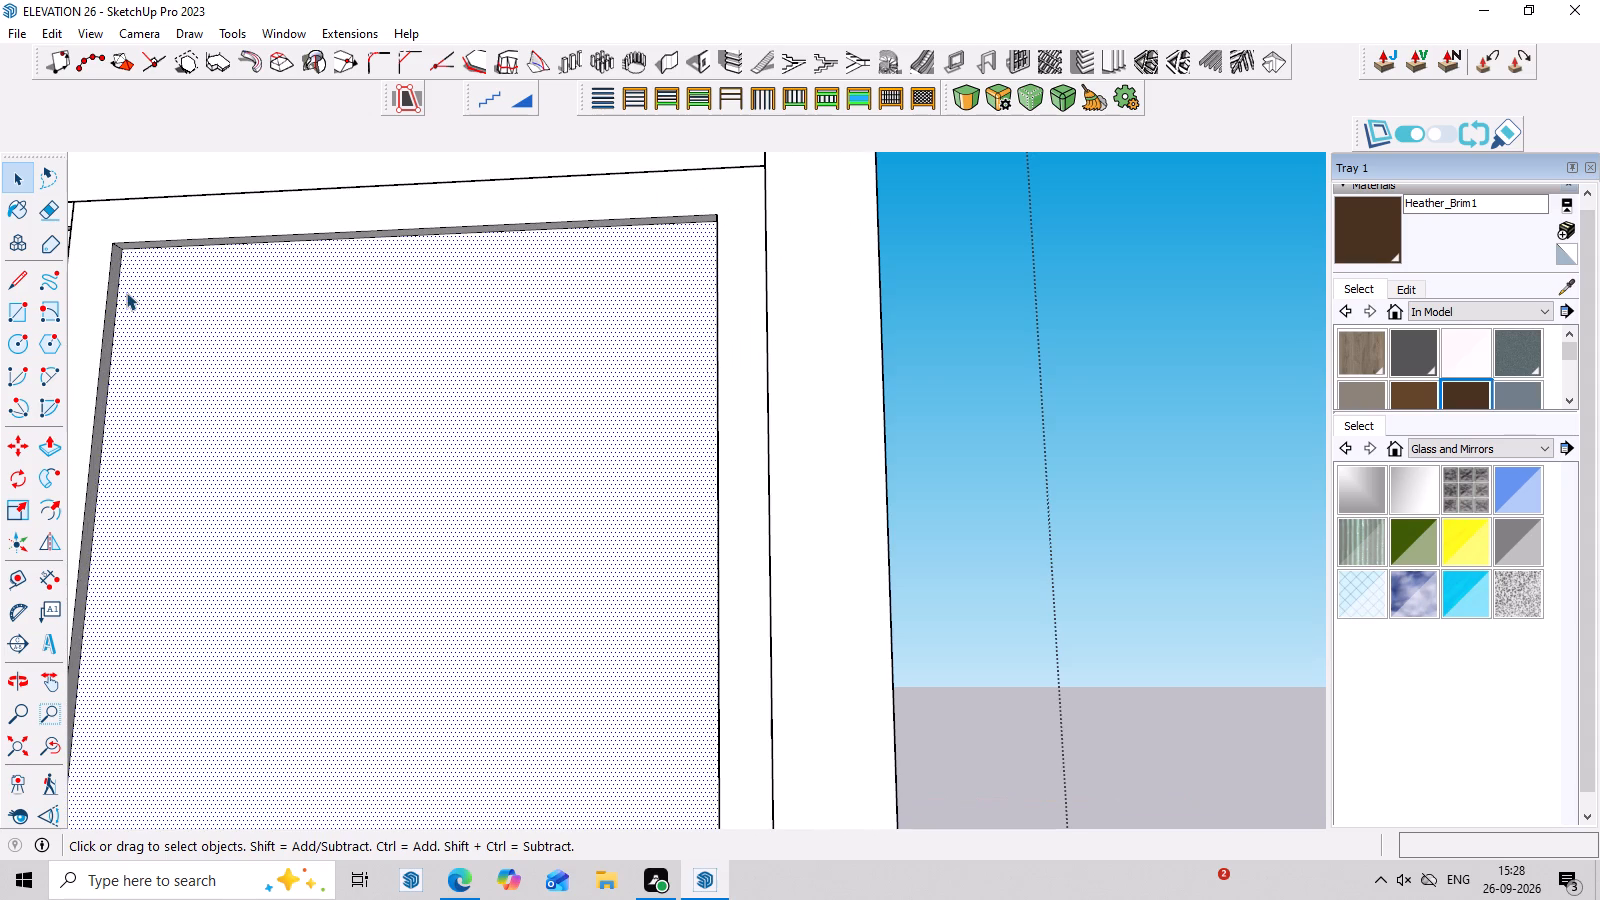
pyautogui.press('r')
pyautogui.click(121, 279)
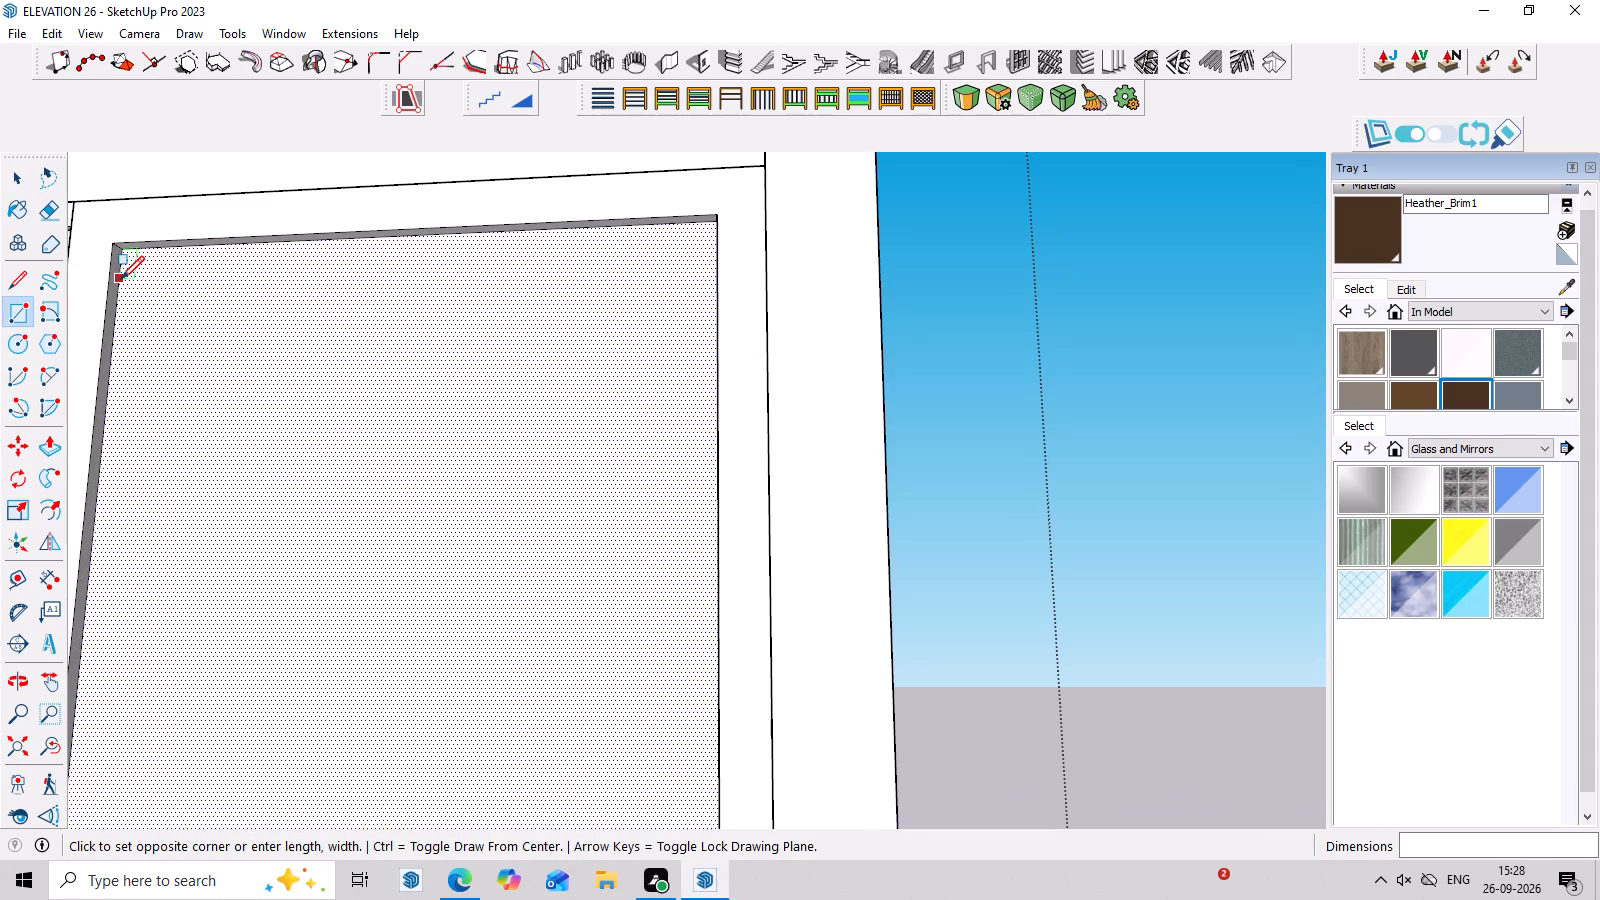
pyautogui.moveTo(697, 302); pyautogui.dragTo(769, 310, button='middle')
pyautogui.scroll(6, 743, 304)
pyautogui.moveTo(692, 254); pyautogui.dragTo(736, 282, button='middle')
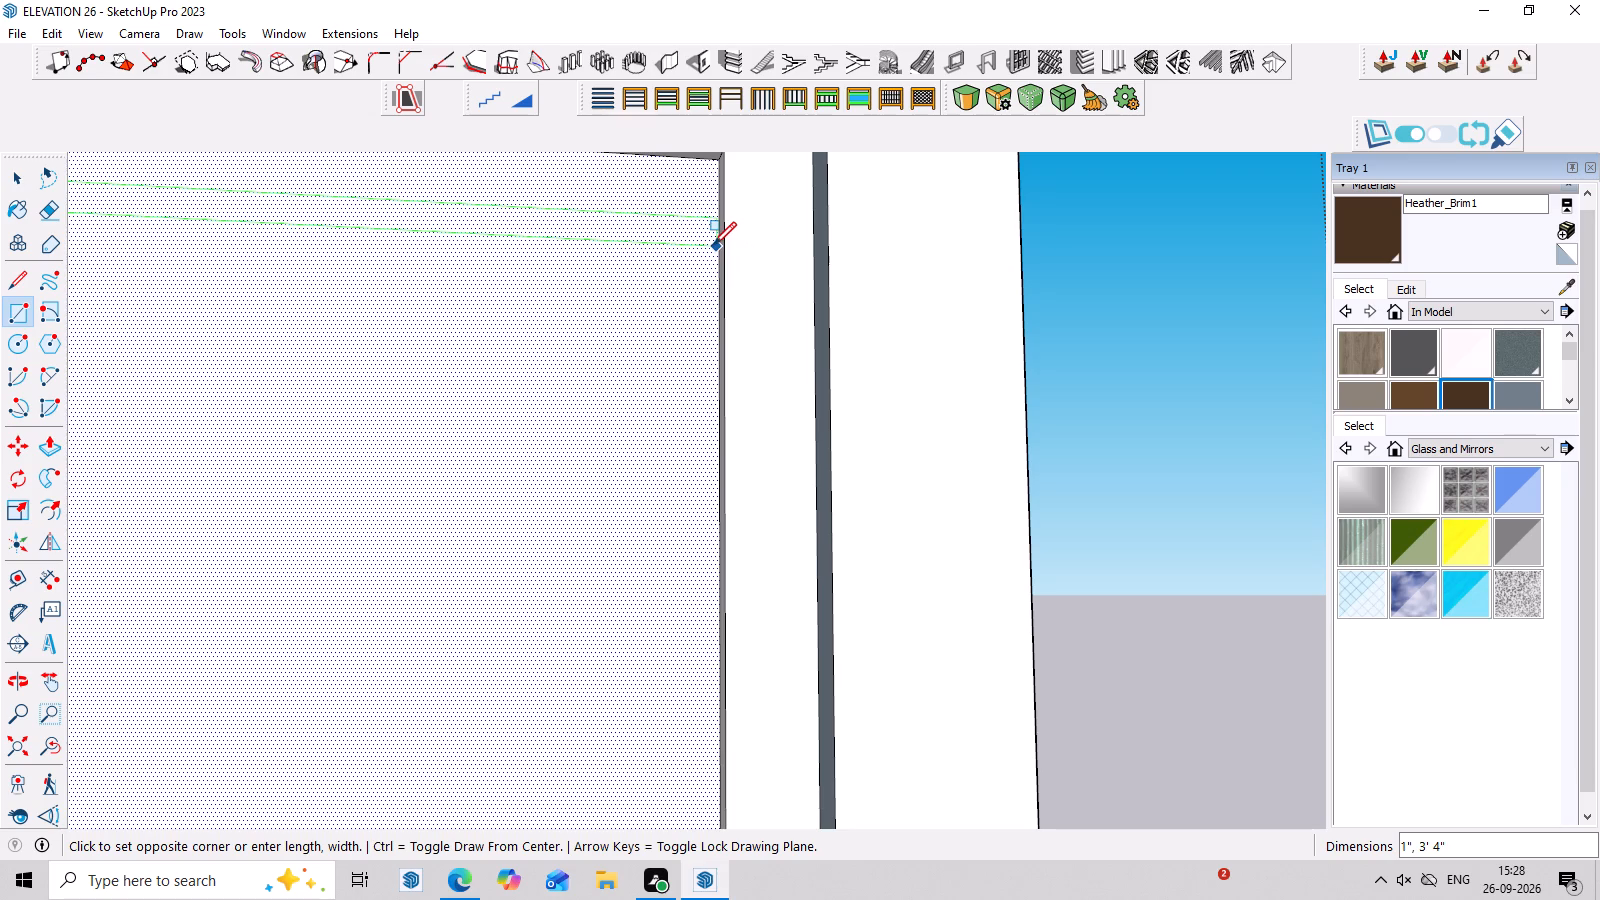
pyautogui.click(714, 245)
pyautogui.press('space')
# Make a group of the thin strip face and its edges at the top of the recessed panel.
pyautogui.moveTo(724, 265); pyautogui.dragTo(668, 347, button='middle')
pyautogui.scroll(4, 666, 245)
pyautogui.click(703, 213)
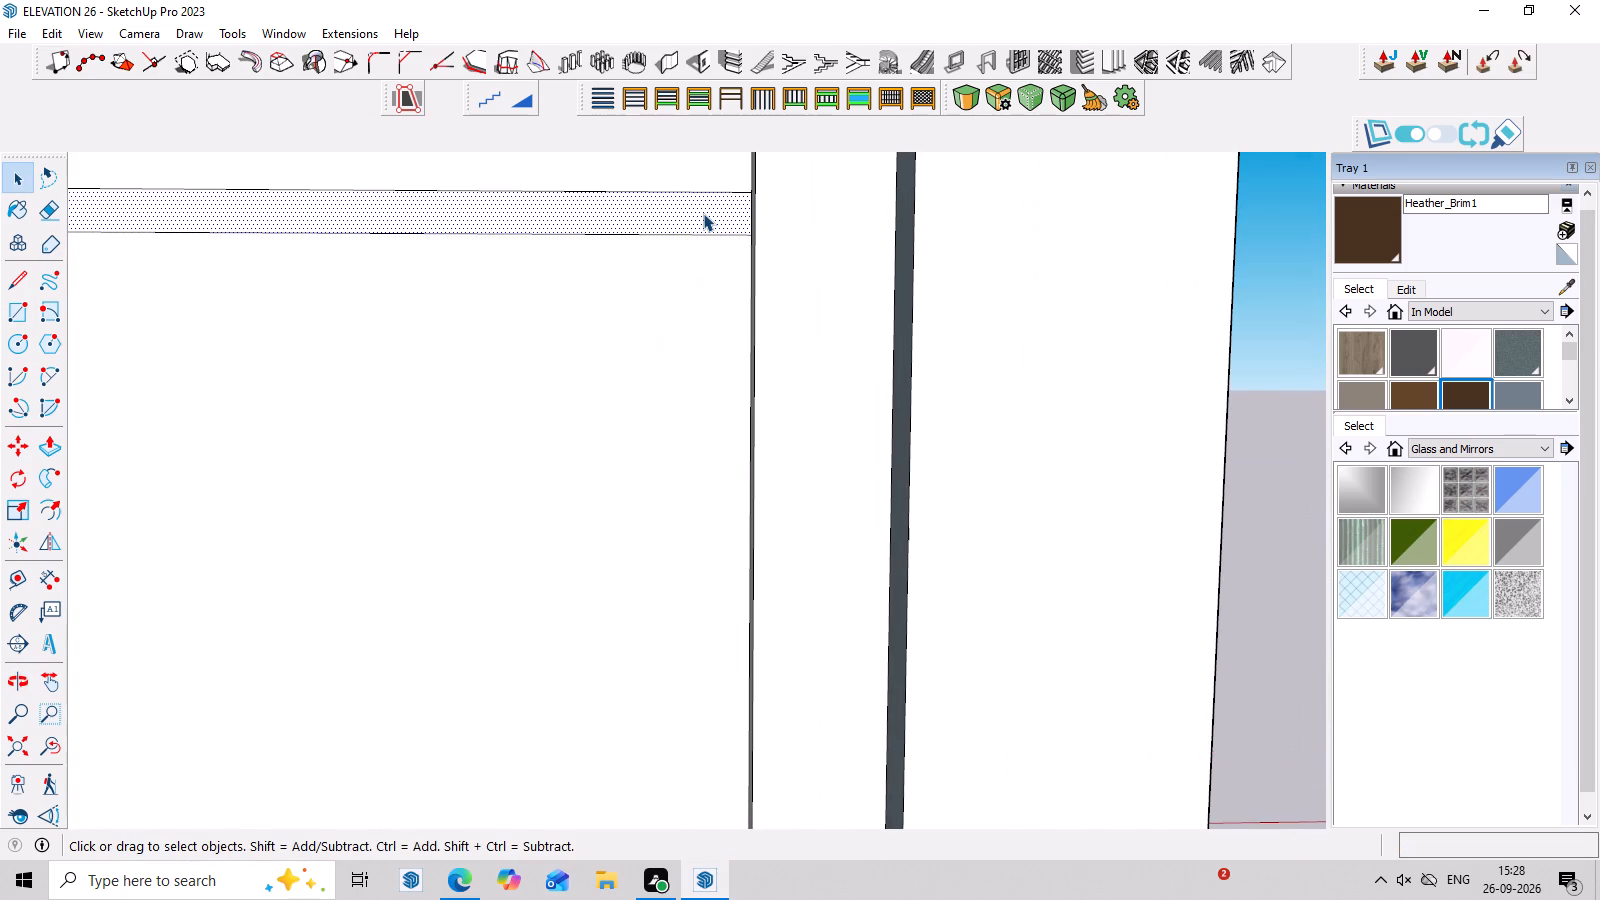
pyautogui.doubleClick(703, 213)
pyautogui.rightClick(703, 213)
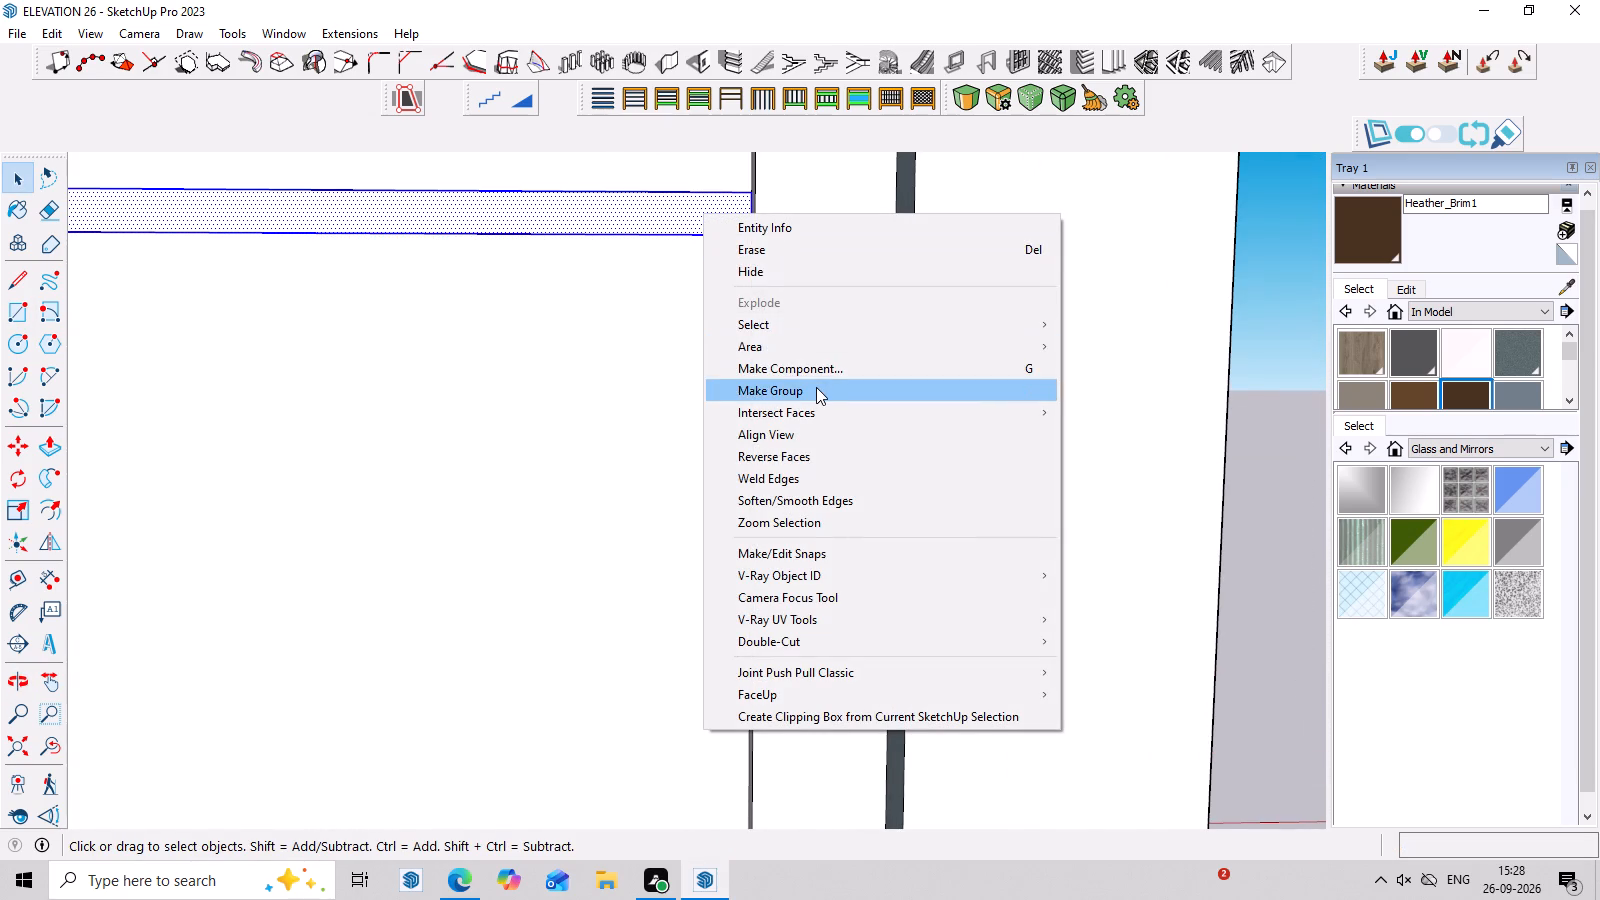
pyautogui.click(816, 387)
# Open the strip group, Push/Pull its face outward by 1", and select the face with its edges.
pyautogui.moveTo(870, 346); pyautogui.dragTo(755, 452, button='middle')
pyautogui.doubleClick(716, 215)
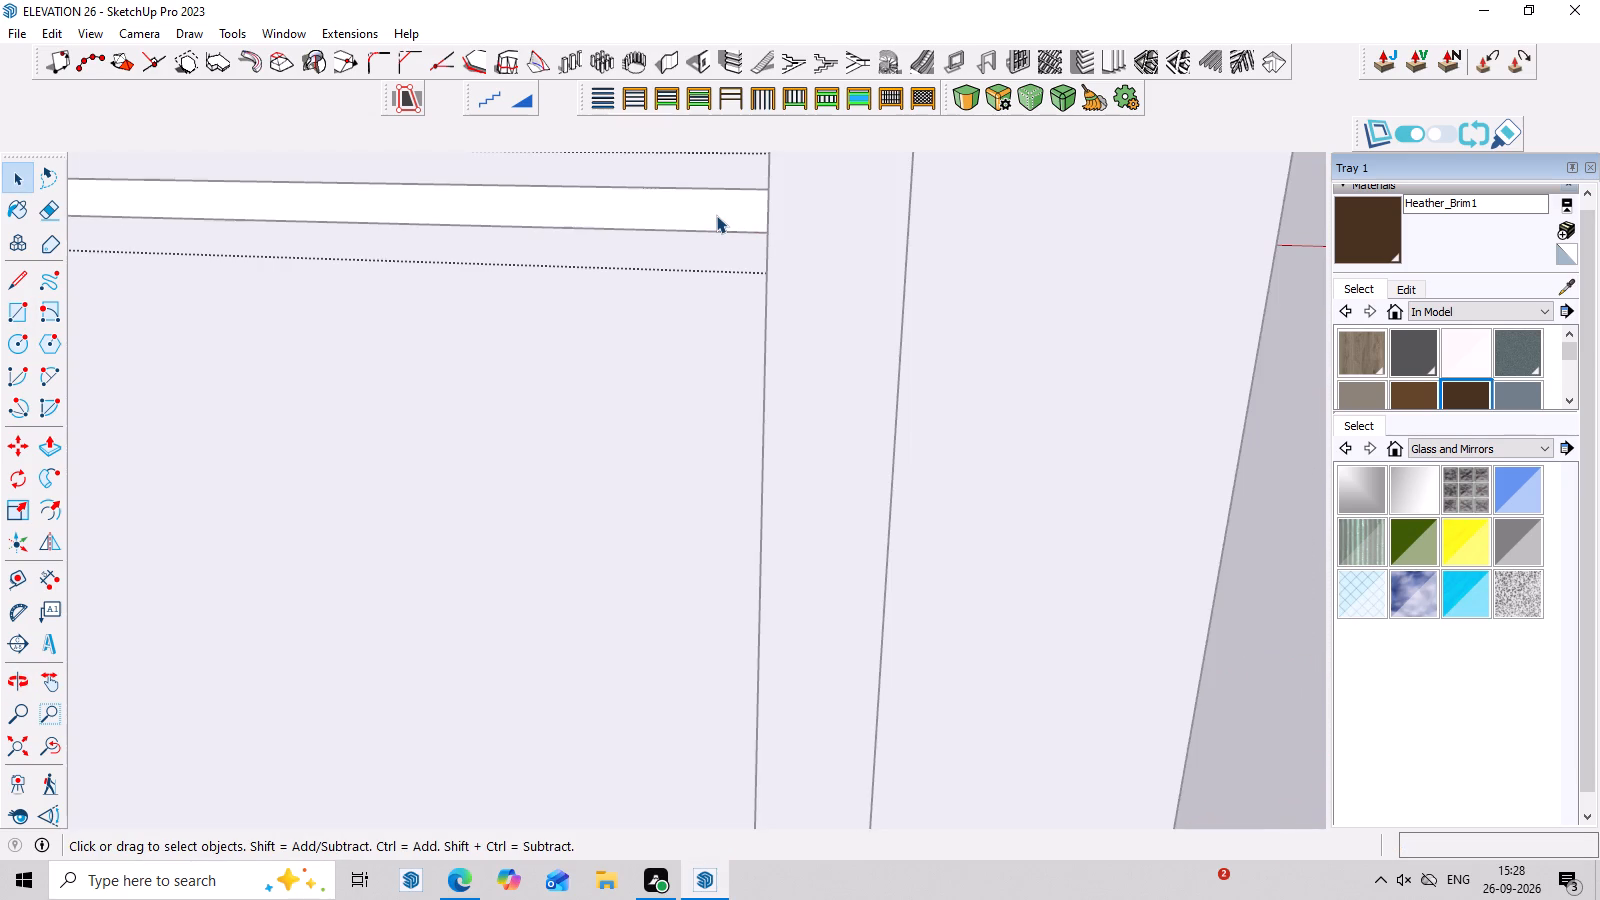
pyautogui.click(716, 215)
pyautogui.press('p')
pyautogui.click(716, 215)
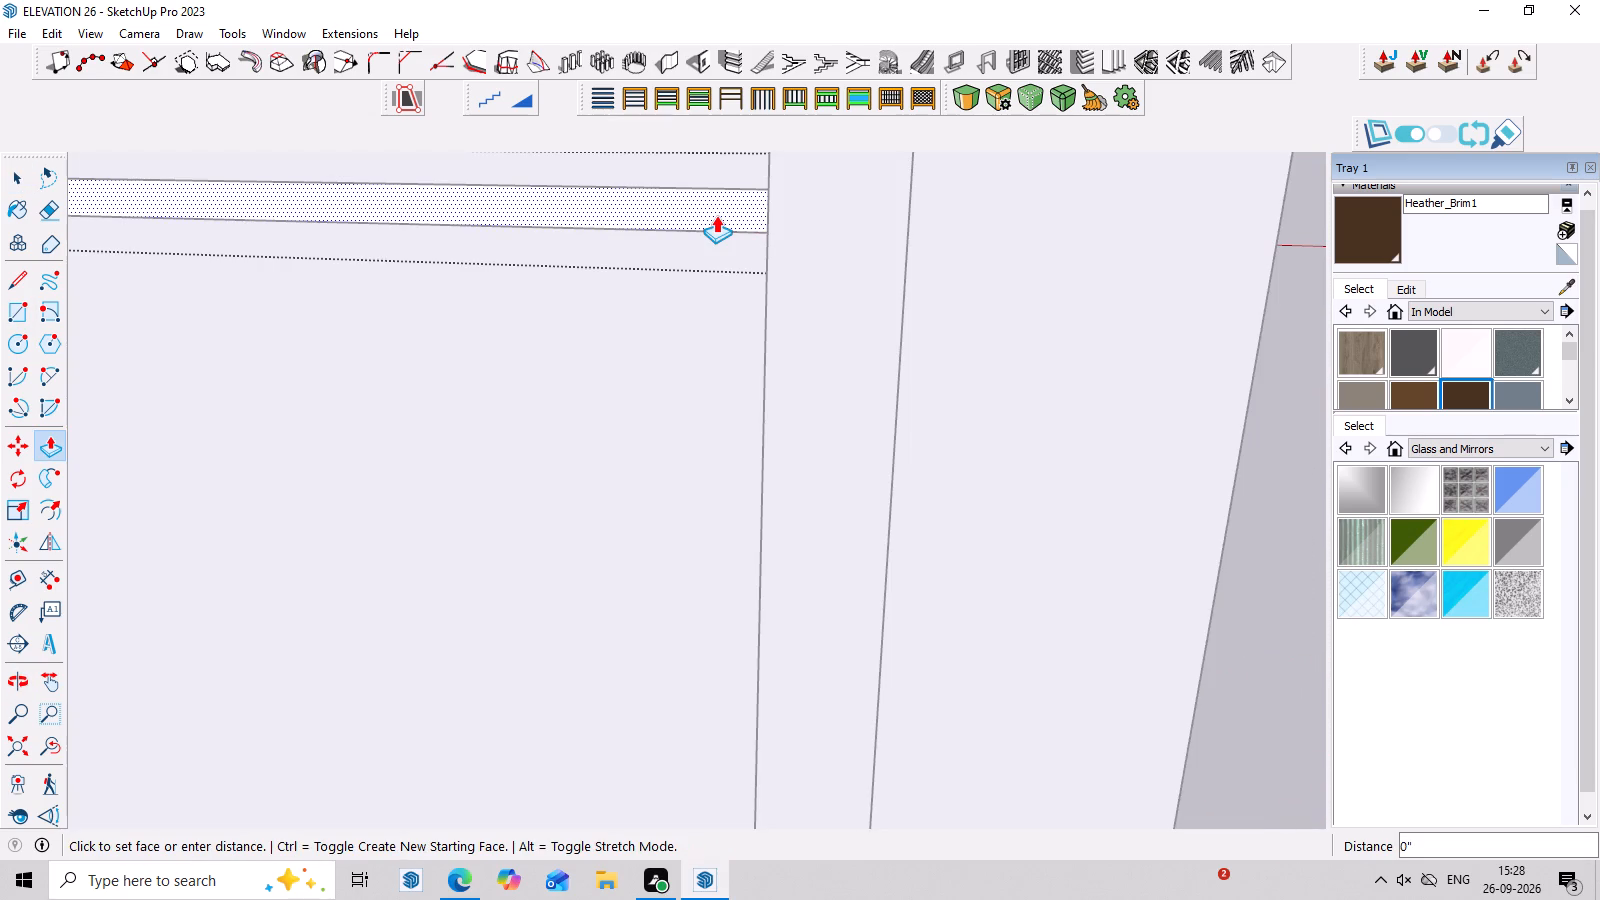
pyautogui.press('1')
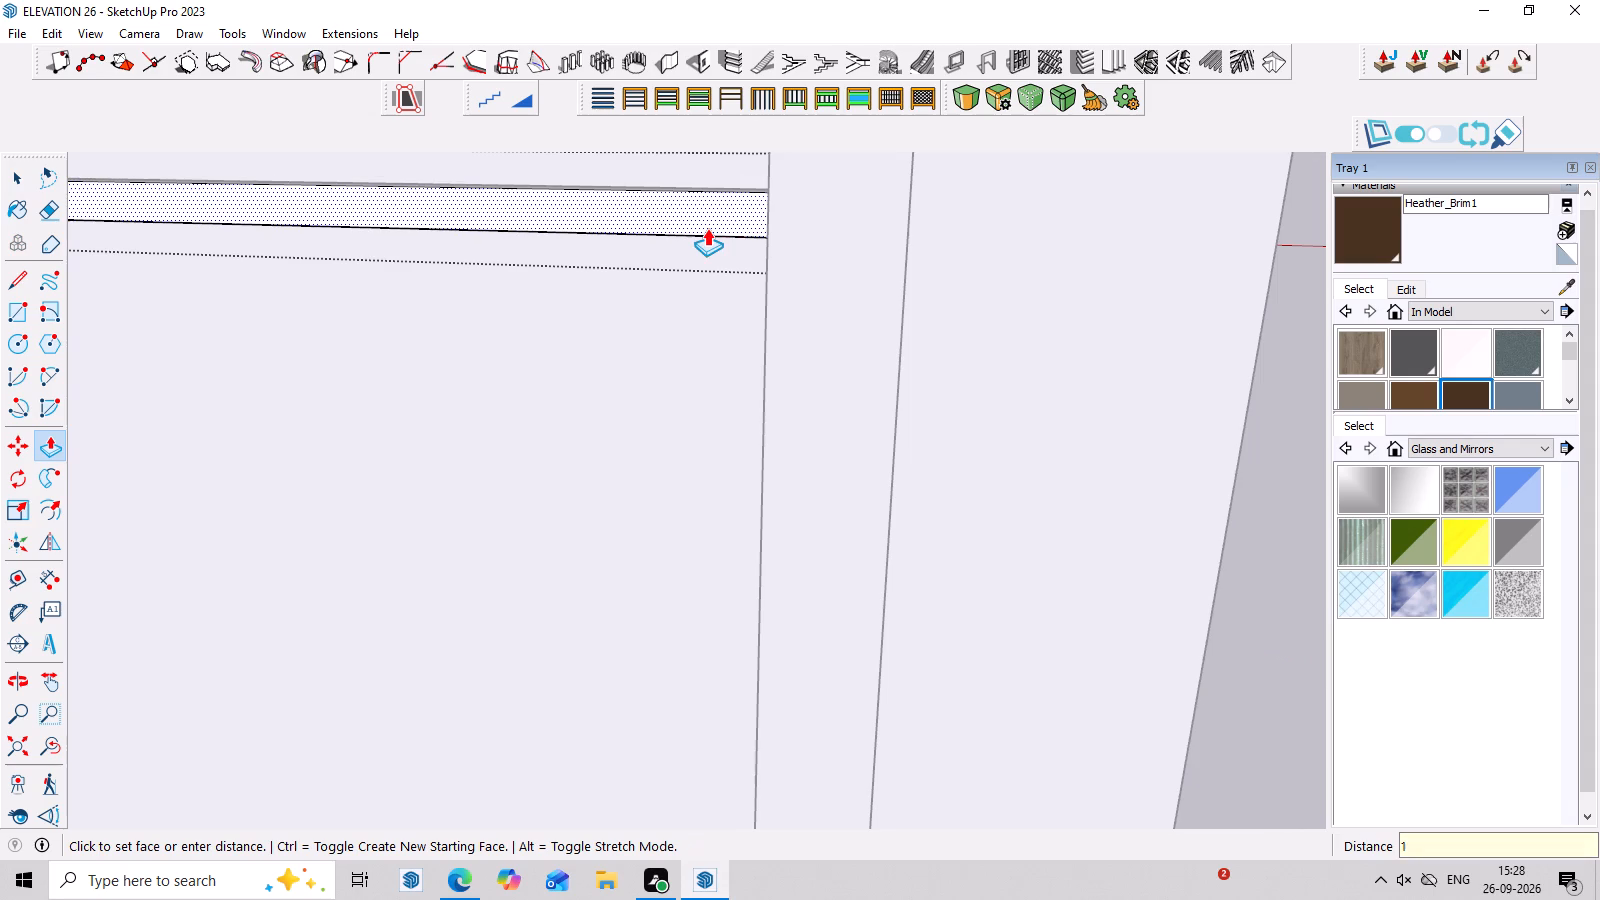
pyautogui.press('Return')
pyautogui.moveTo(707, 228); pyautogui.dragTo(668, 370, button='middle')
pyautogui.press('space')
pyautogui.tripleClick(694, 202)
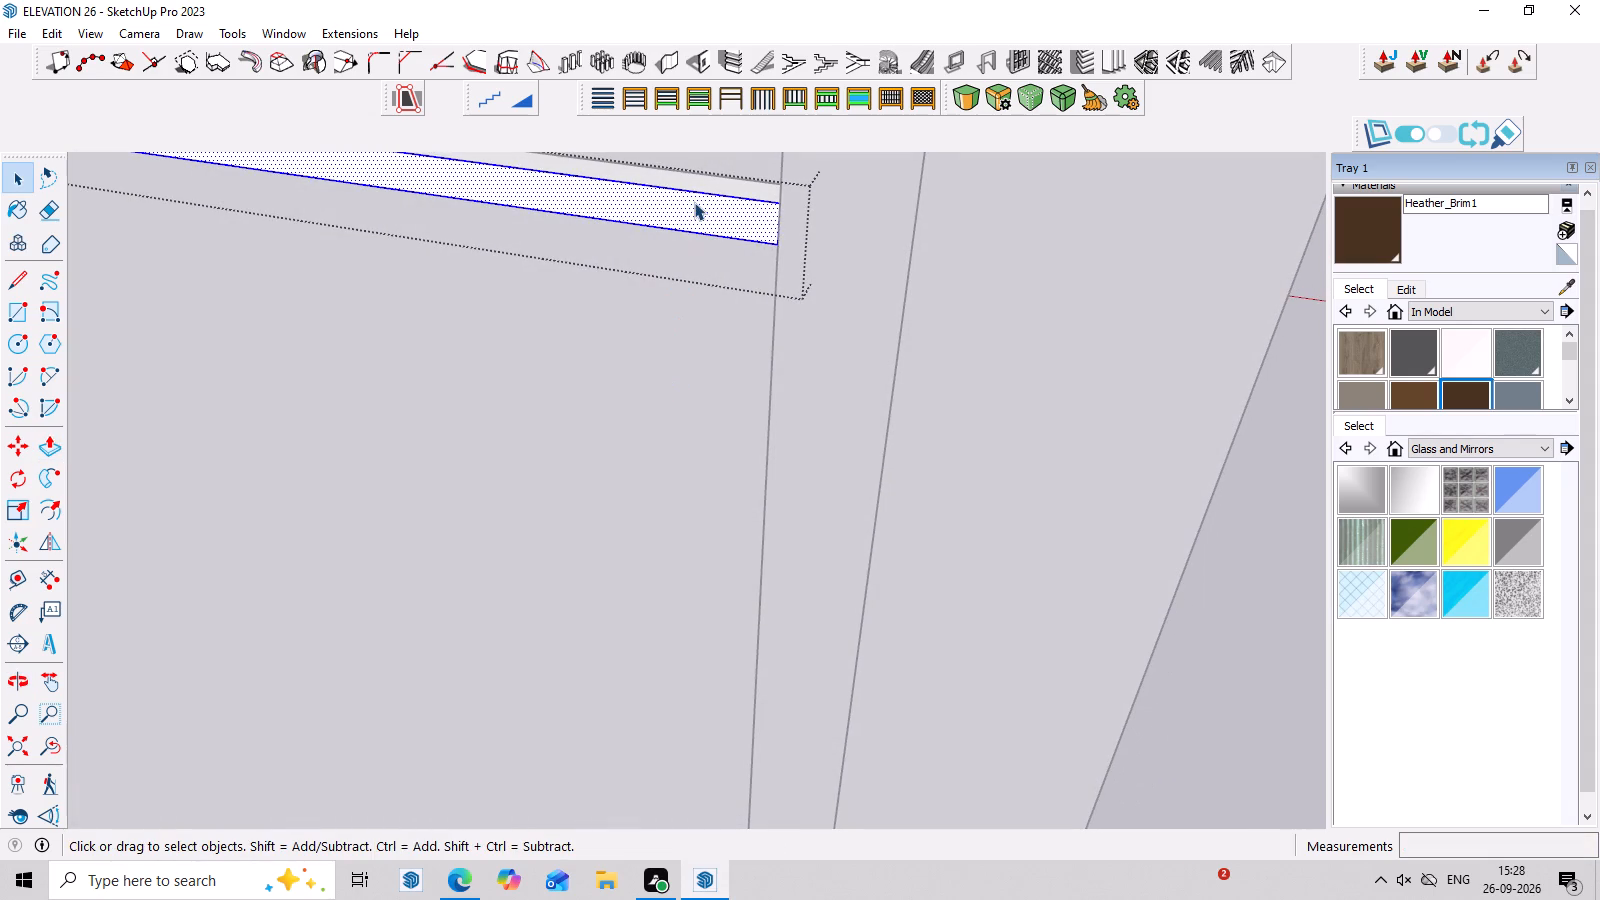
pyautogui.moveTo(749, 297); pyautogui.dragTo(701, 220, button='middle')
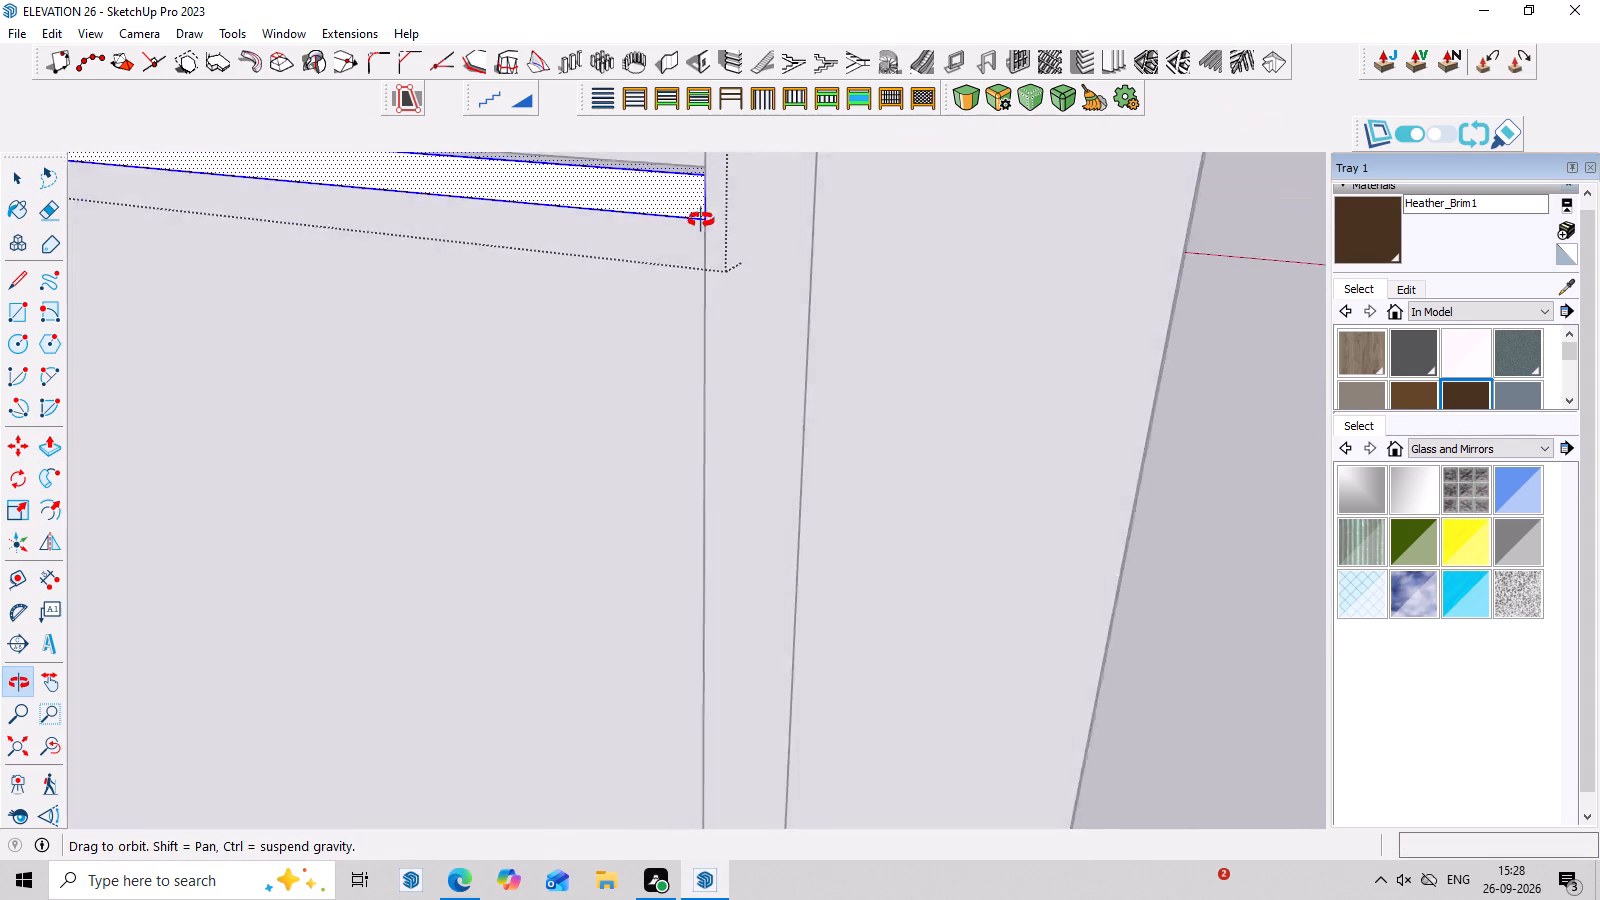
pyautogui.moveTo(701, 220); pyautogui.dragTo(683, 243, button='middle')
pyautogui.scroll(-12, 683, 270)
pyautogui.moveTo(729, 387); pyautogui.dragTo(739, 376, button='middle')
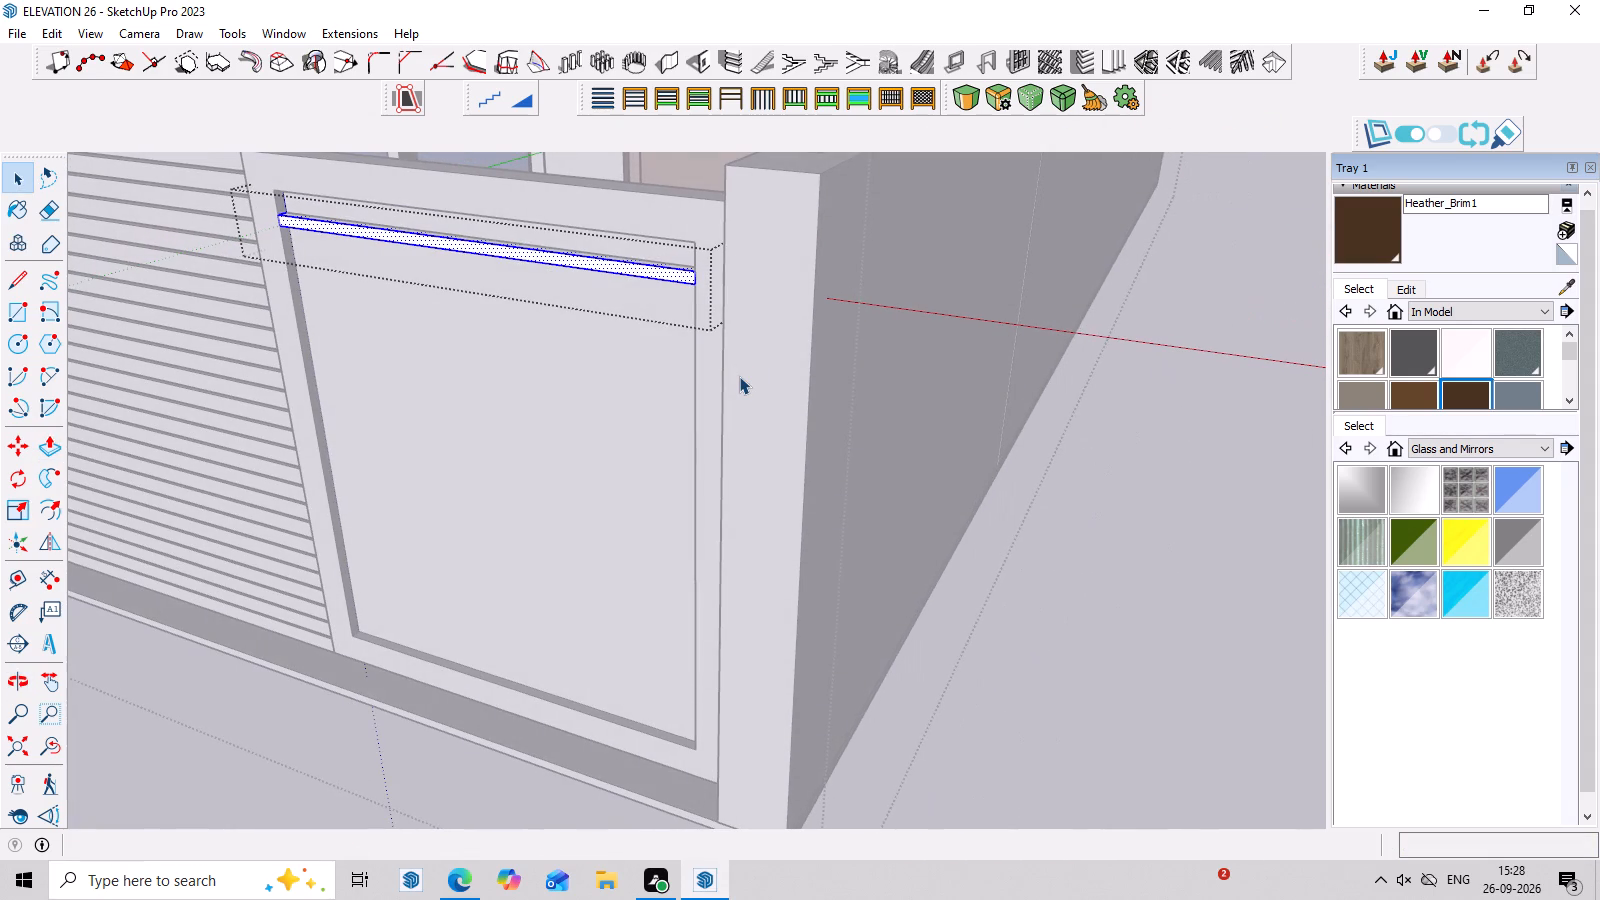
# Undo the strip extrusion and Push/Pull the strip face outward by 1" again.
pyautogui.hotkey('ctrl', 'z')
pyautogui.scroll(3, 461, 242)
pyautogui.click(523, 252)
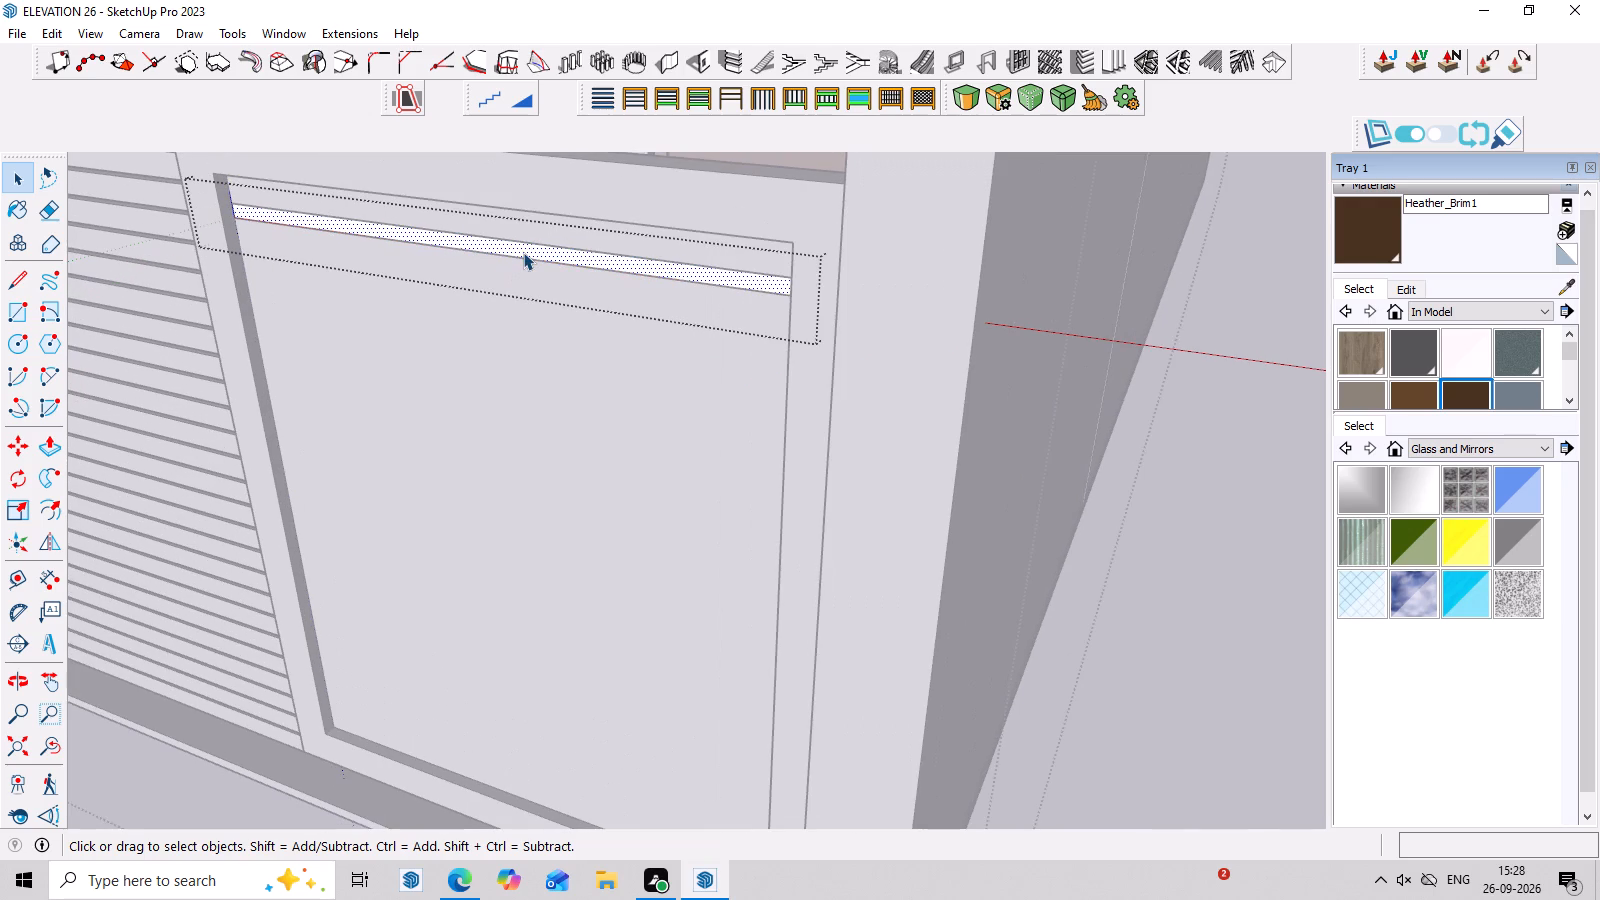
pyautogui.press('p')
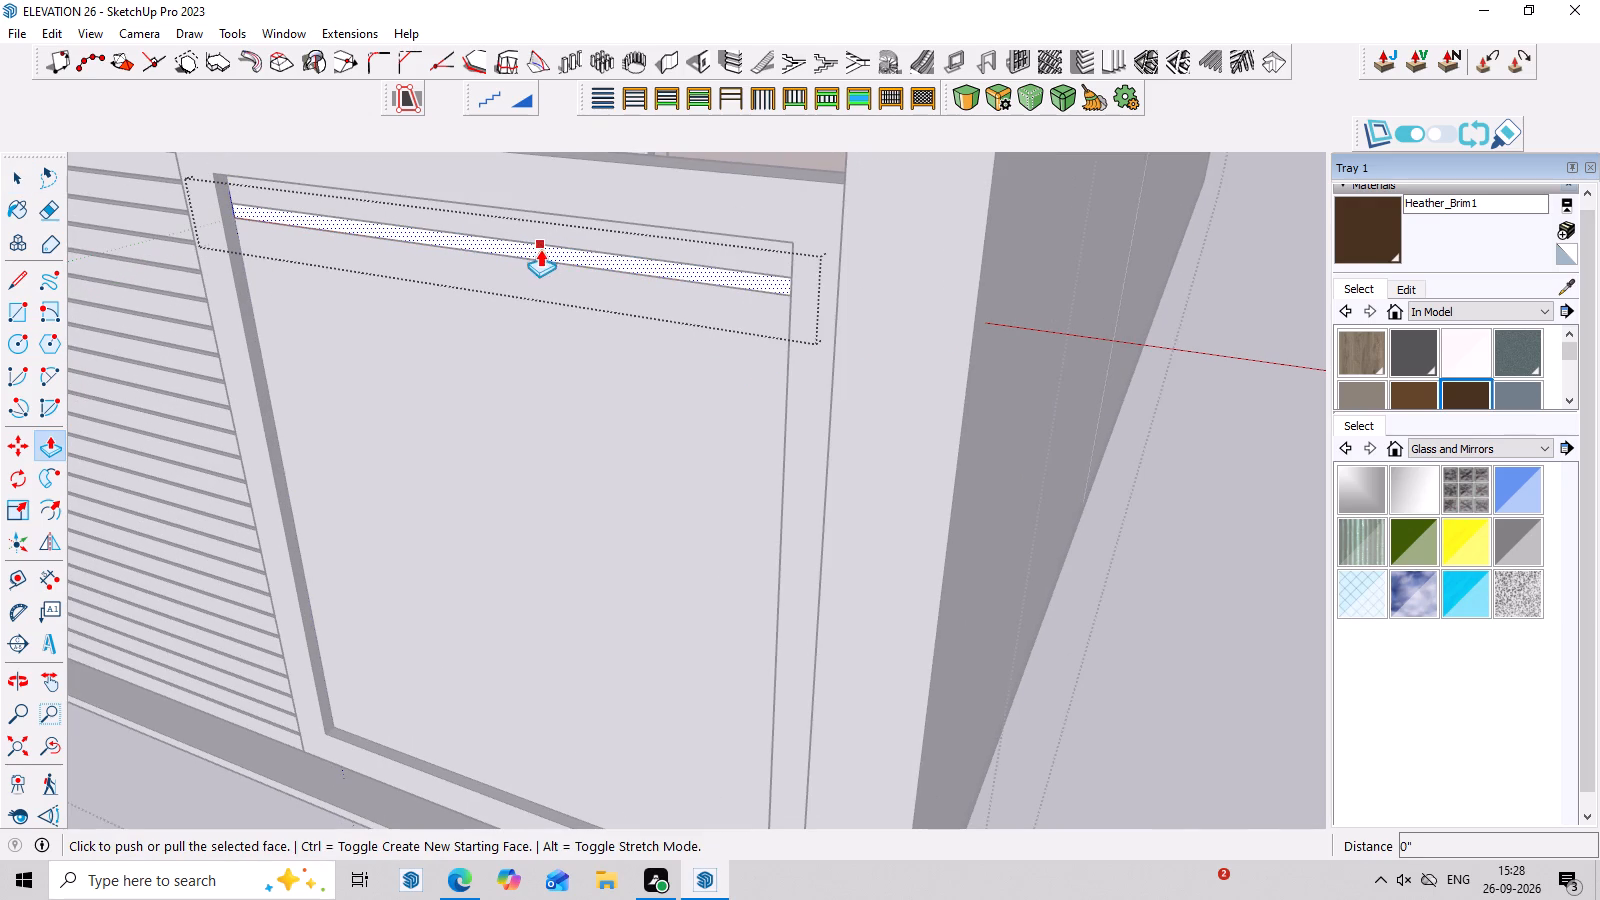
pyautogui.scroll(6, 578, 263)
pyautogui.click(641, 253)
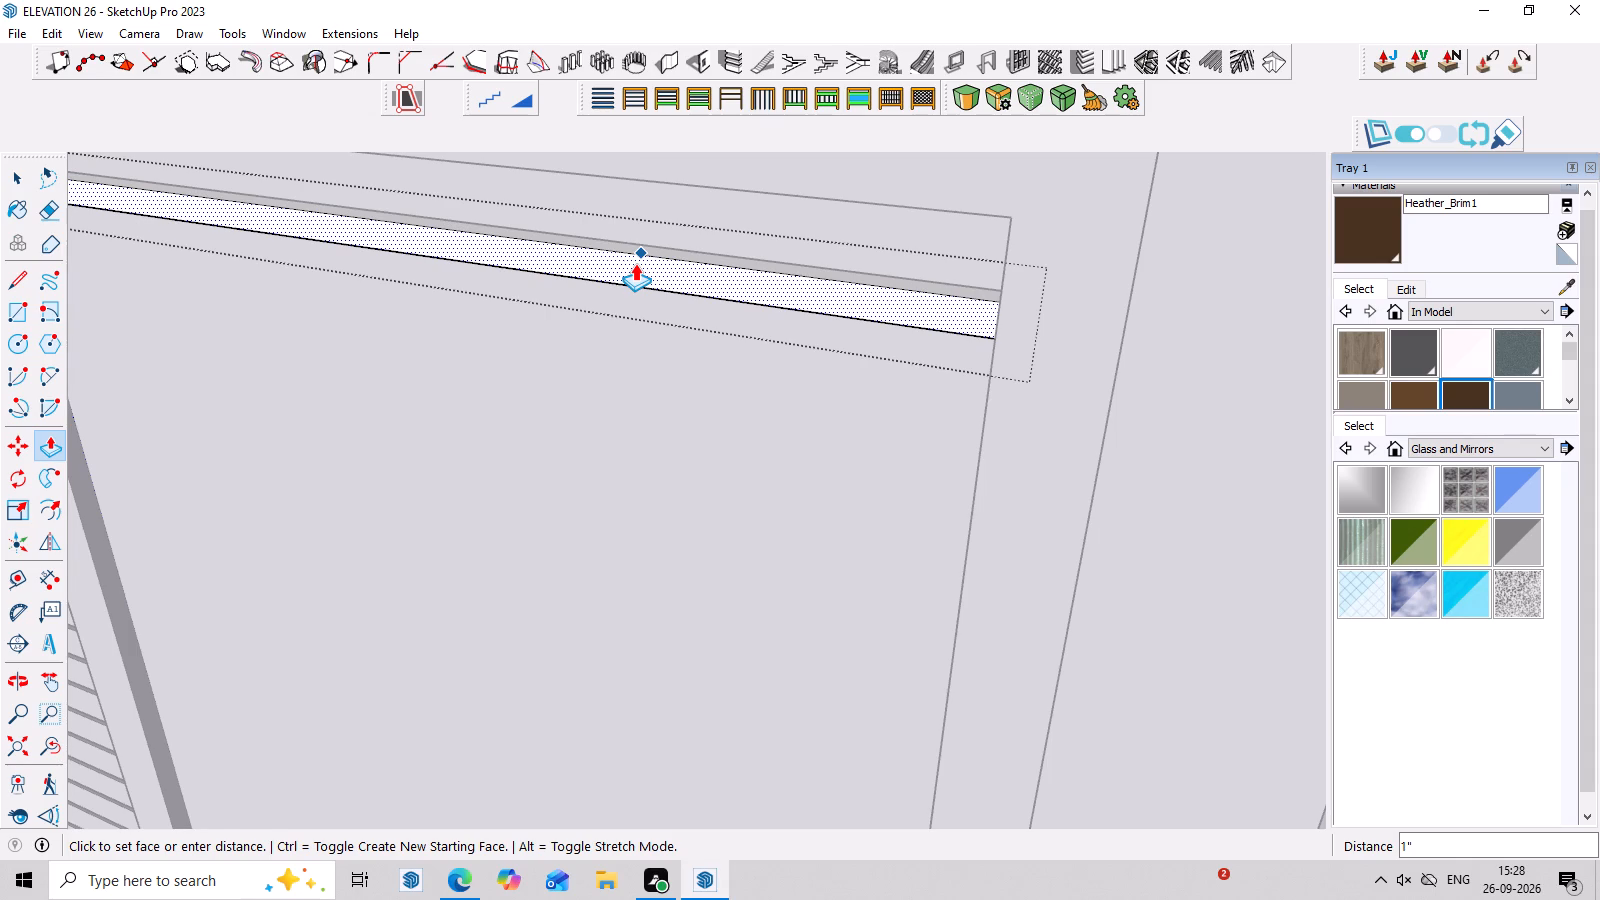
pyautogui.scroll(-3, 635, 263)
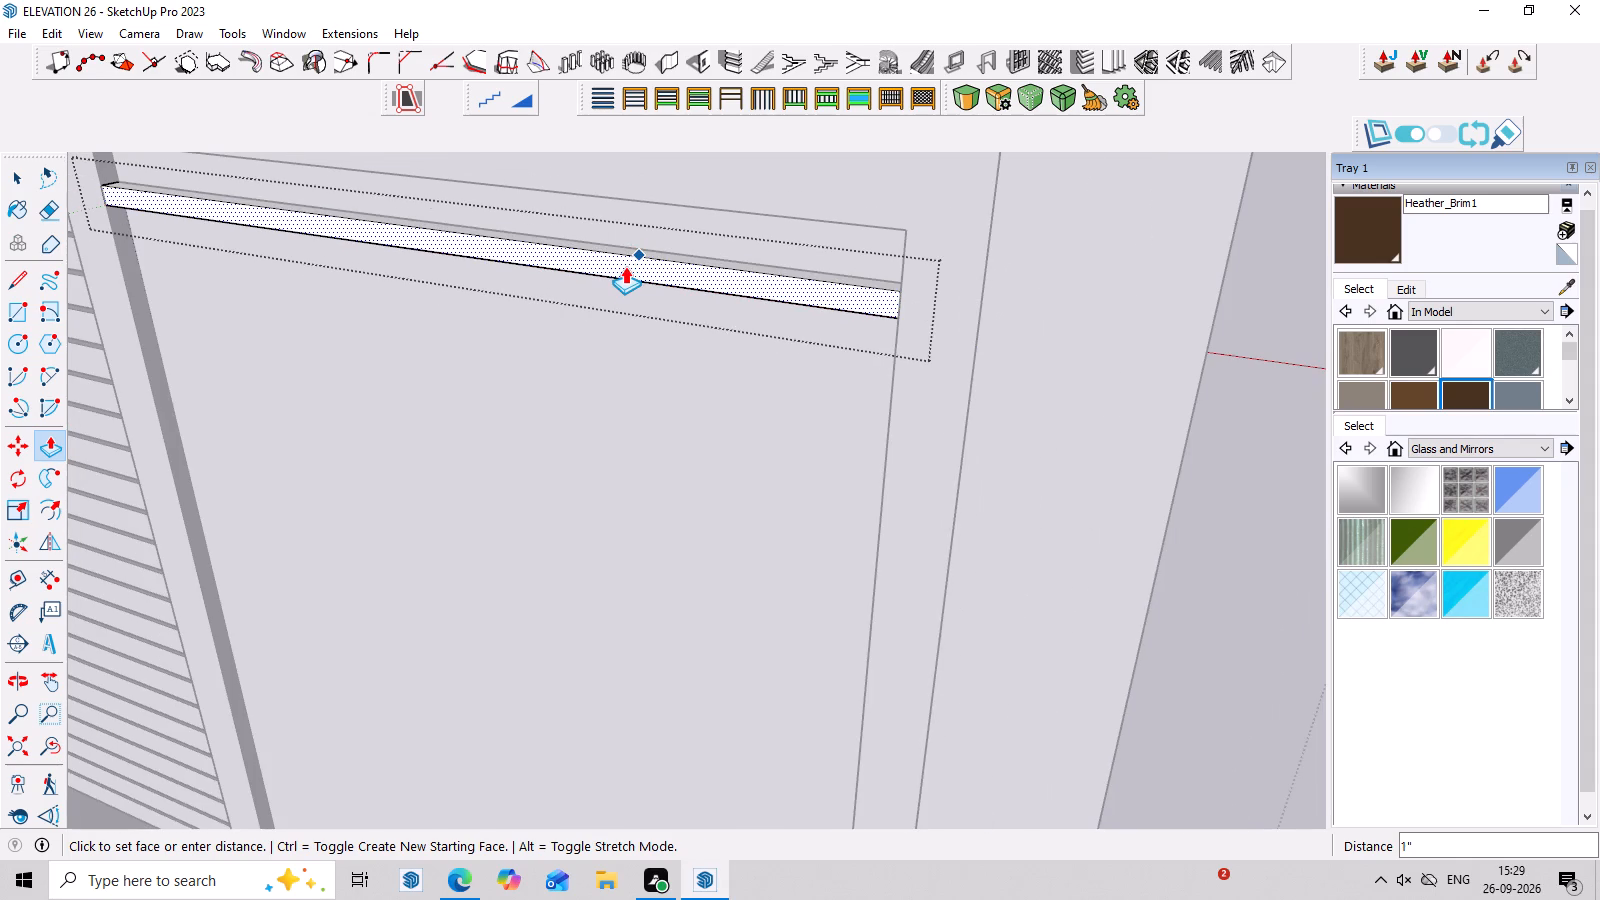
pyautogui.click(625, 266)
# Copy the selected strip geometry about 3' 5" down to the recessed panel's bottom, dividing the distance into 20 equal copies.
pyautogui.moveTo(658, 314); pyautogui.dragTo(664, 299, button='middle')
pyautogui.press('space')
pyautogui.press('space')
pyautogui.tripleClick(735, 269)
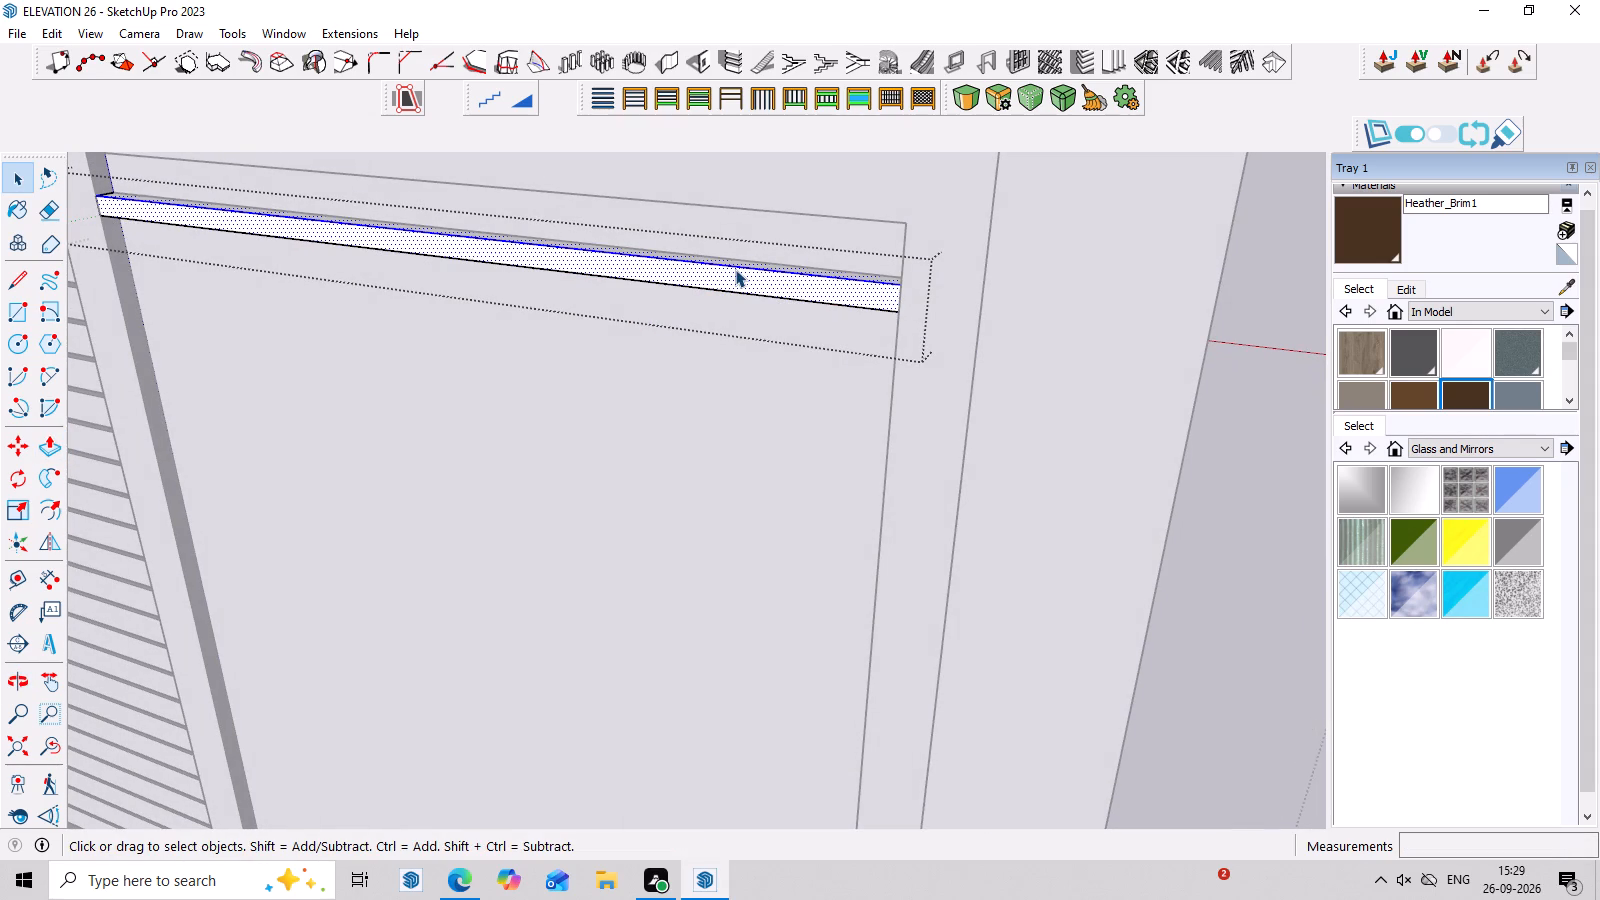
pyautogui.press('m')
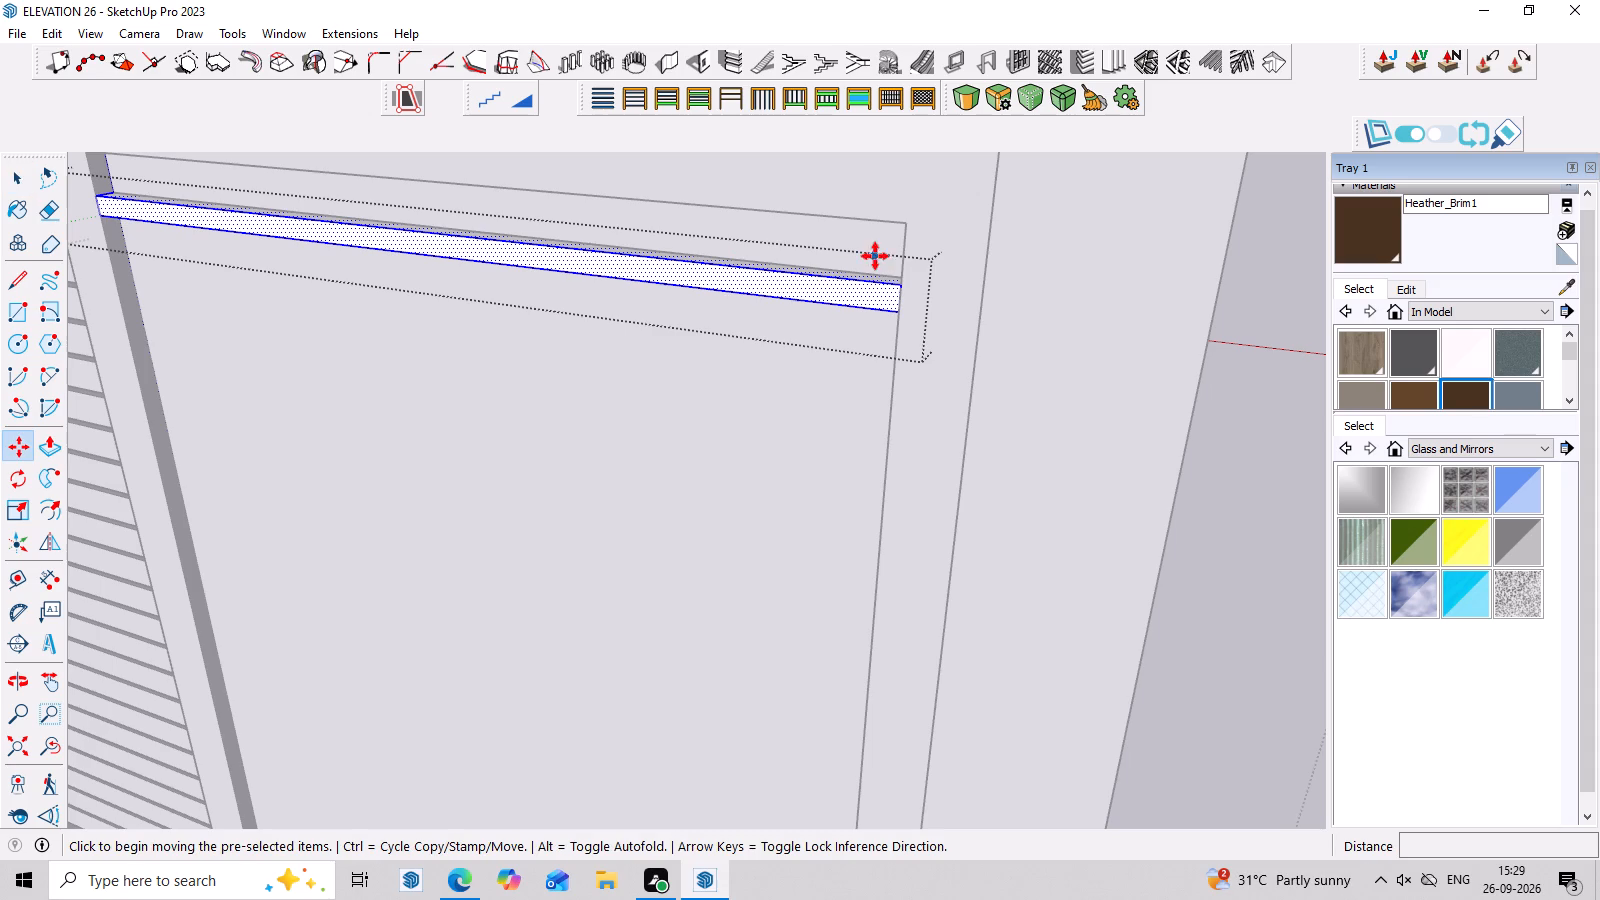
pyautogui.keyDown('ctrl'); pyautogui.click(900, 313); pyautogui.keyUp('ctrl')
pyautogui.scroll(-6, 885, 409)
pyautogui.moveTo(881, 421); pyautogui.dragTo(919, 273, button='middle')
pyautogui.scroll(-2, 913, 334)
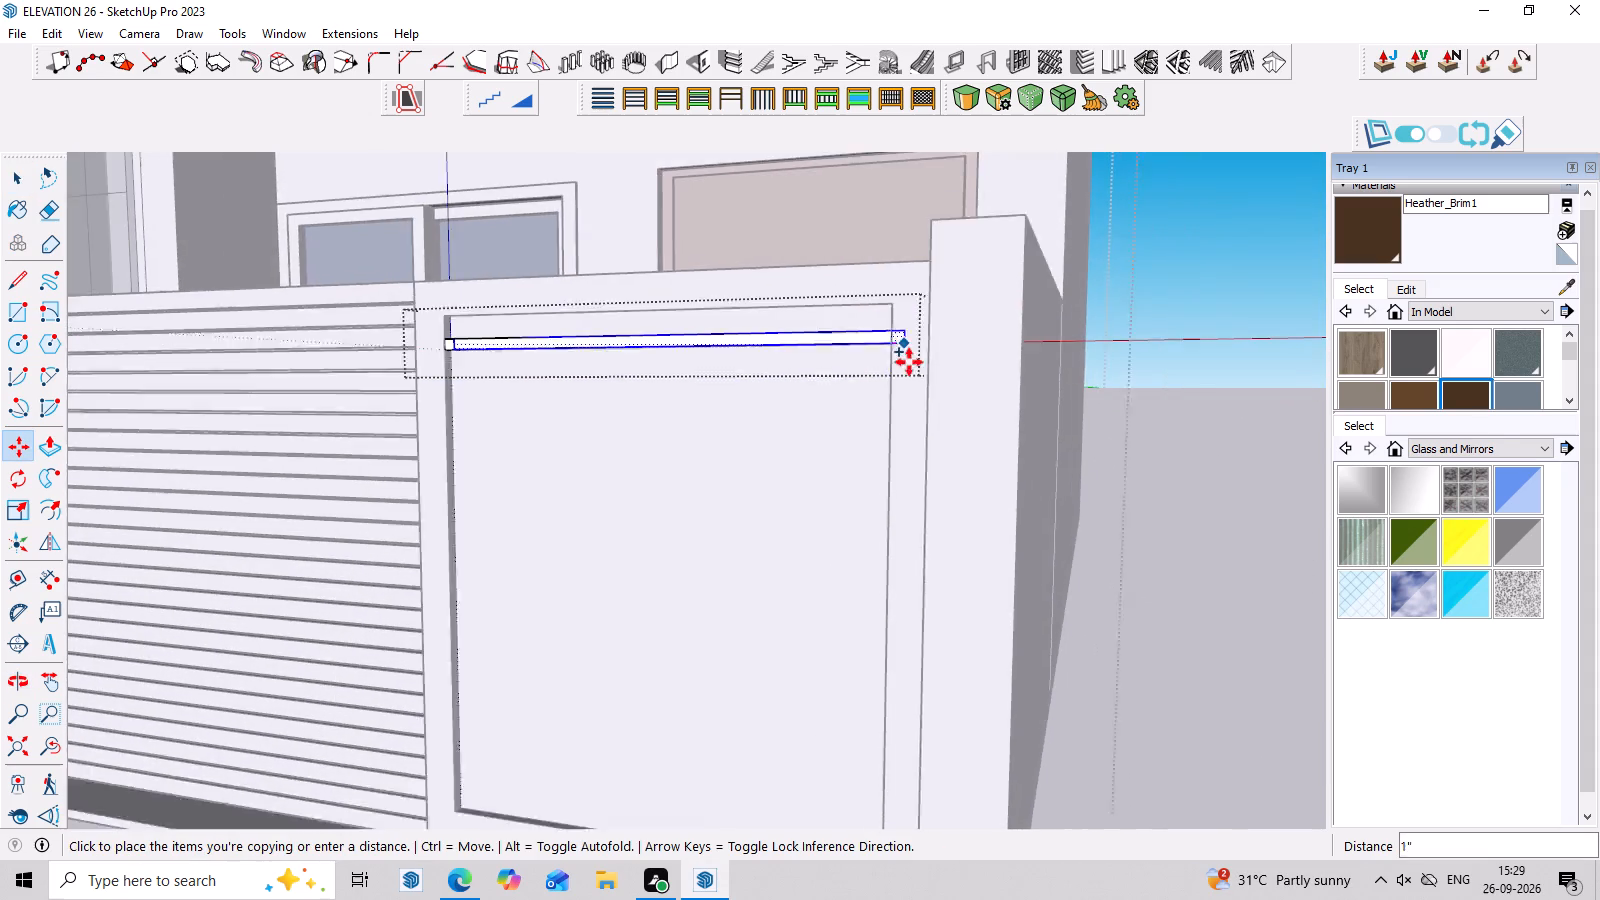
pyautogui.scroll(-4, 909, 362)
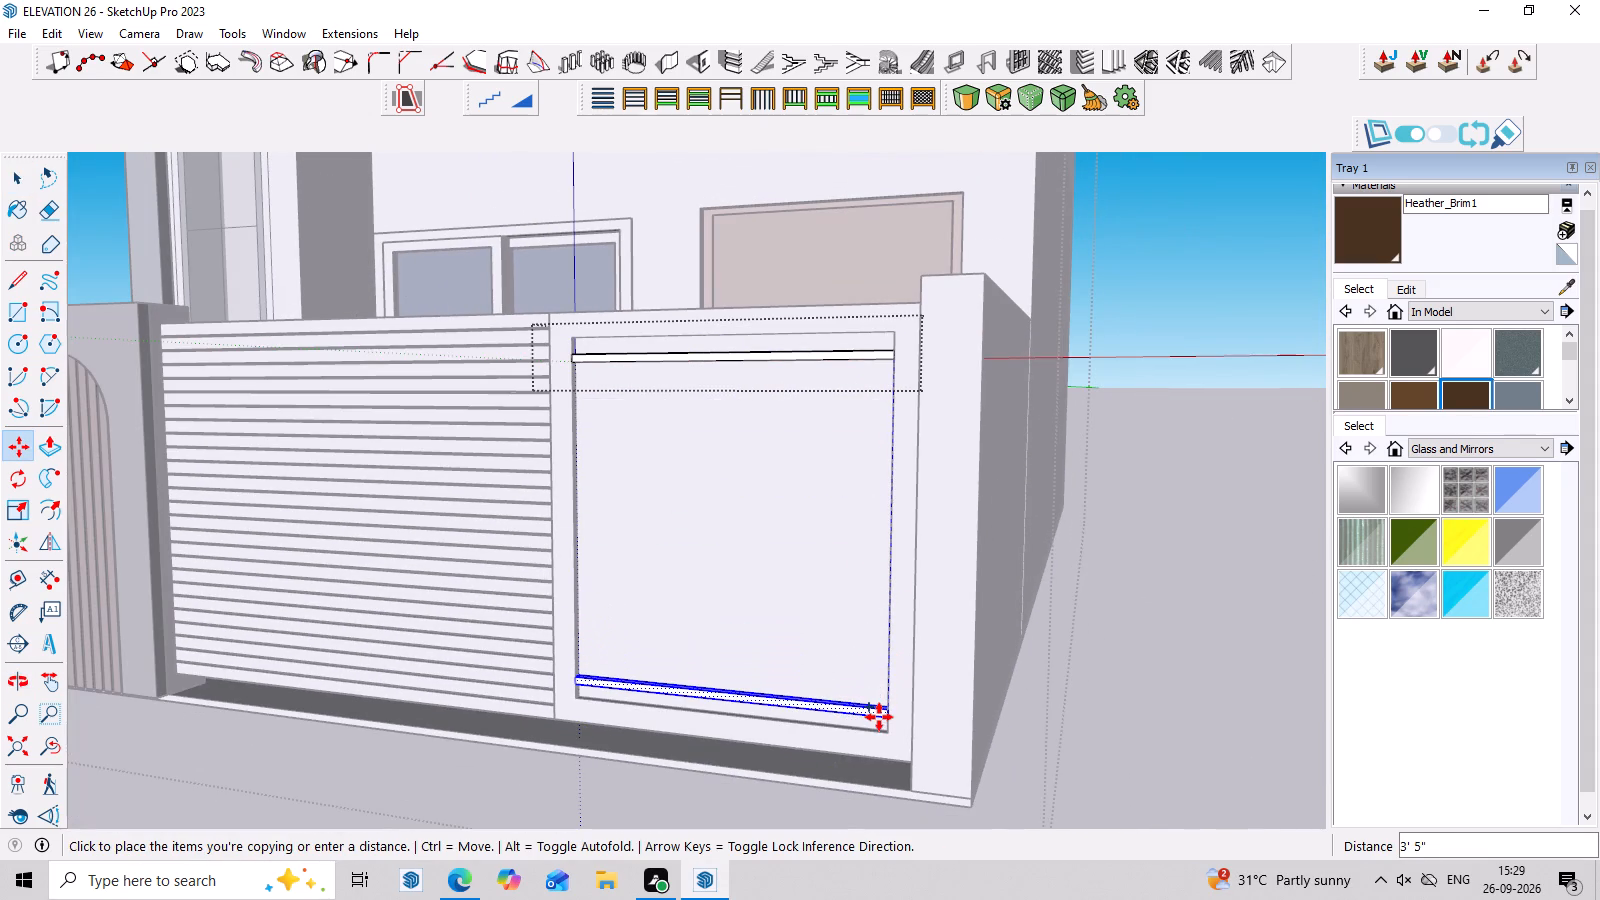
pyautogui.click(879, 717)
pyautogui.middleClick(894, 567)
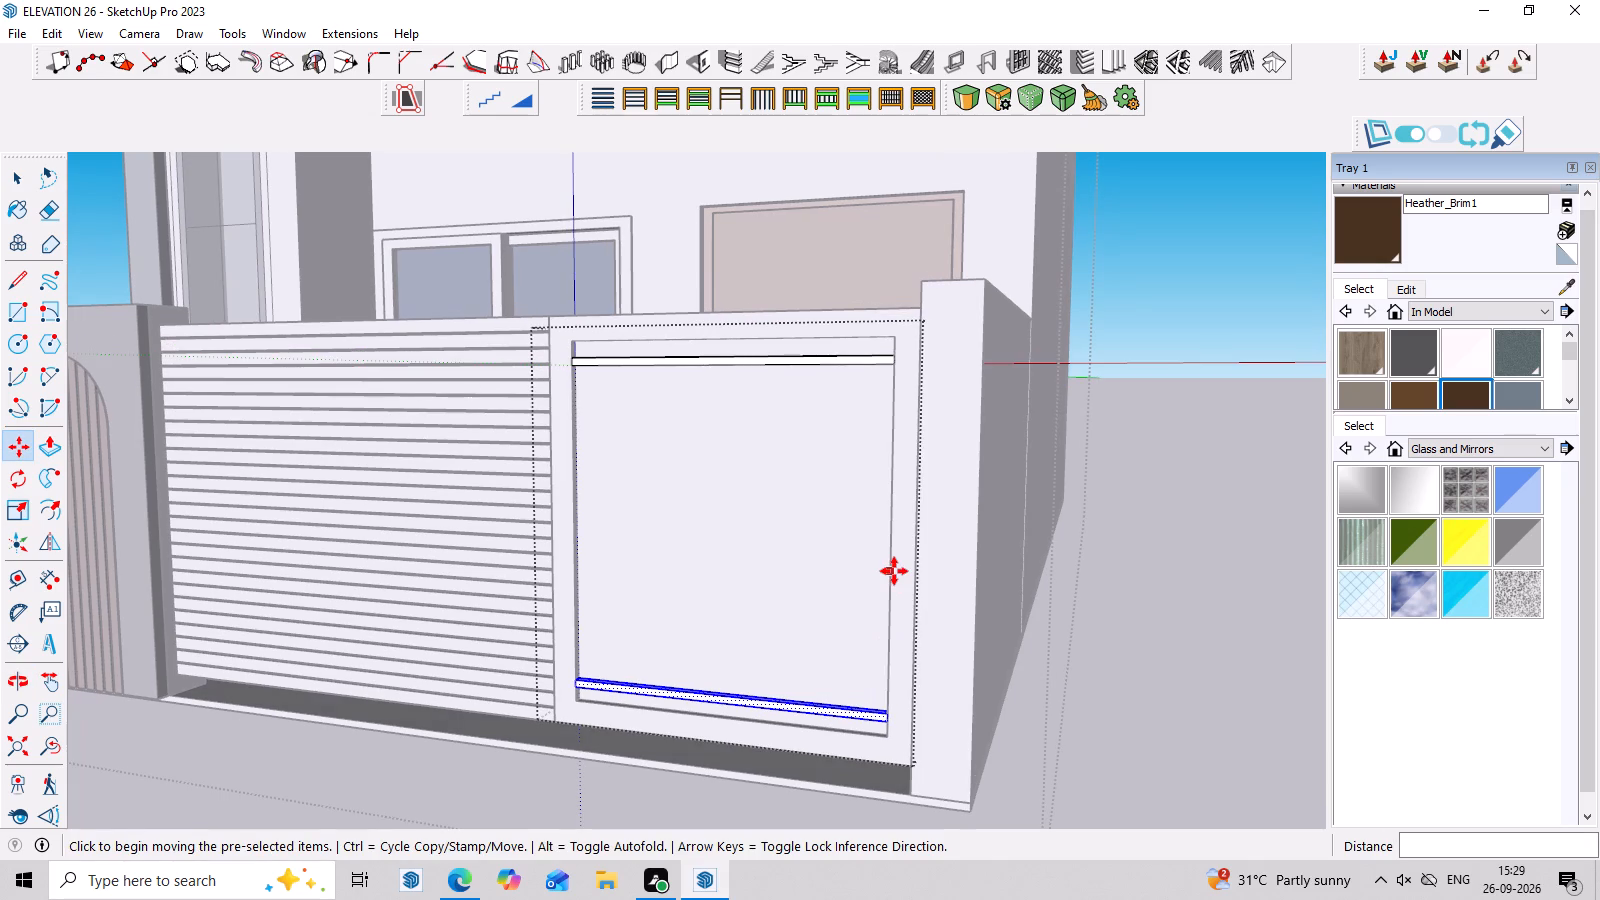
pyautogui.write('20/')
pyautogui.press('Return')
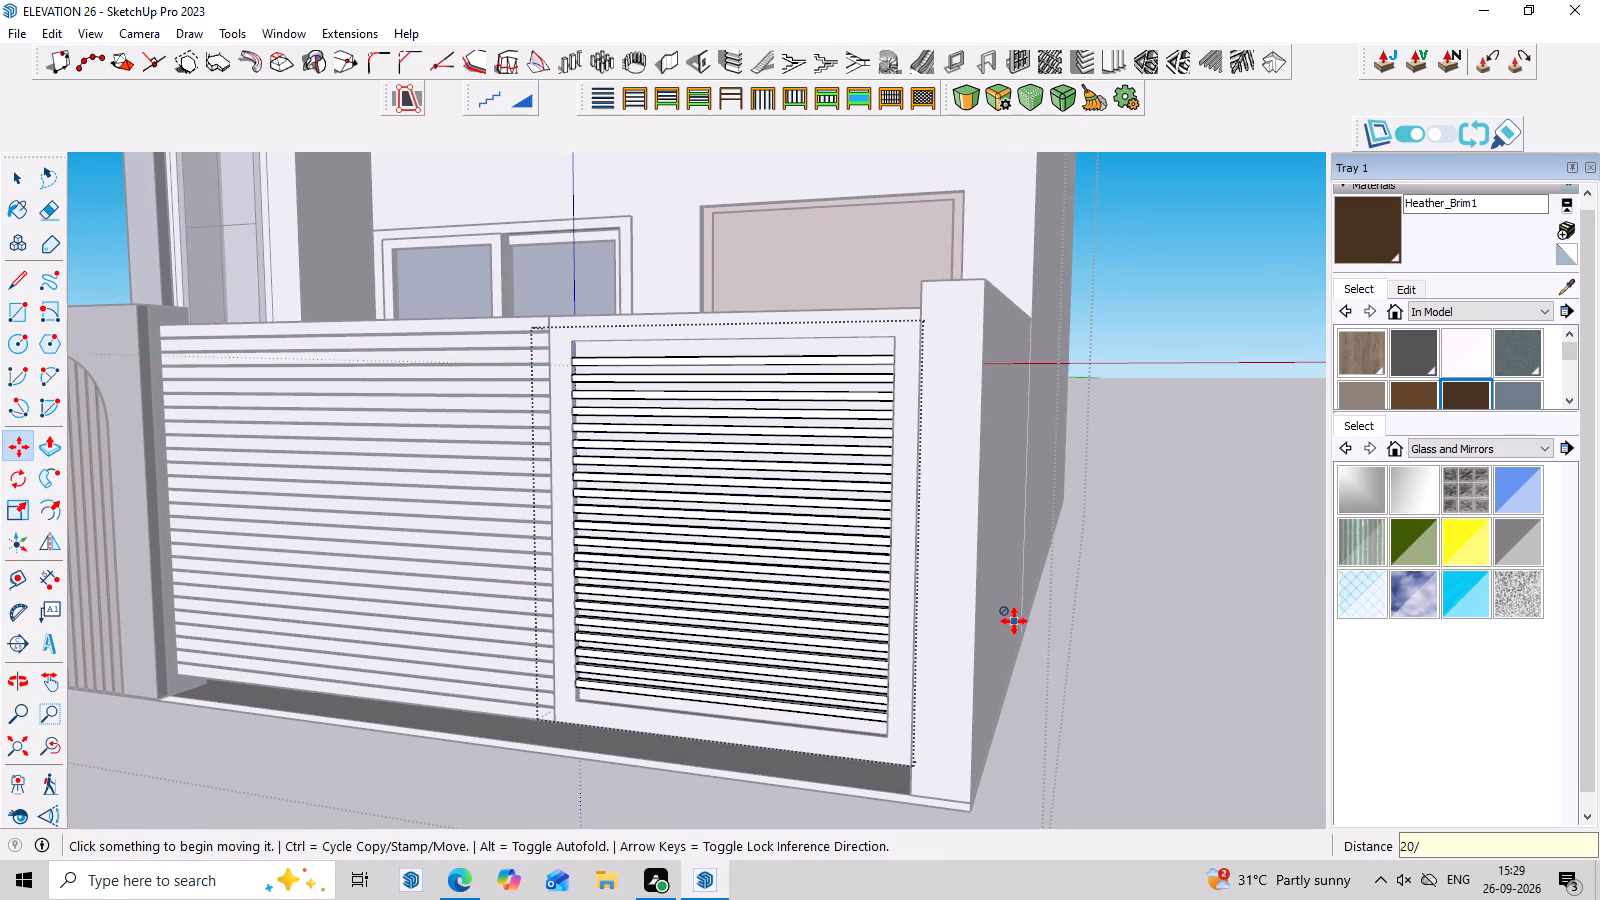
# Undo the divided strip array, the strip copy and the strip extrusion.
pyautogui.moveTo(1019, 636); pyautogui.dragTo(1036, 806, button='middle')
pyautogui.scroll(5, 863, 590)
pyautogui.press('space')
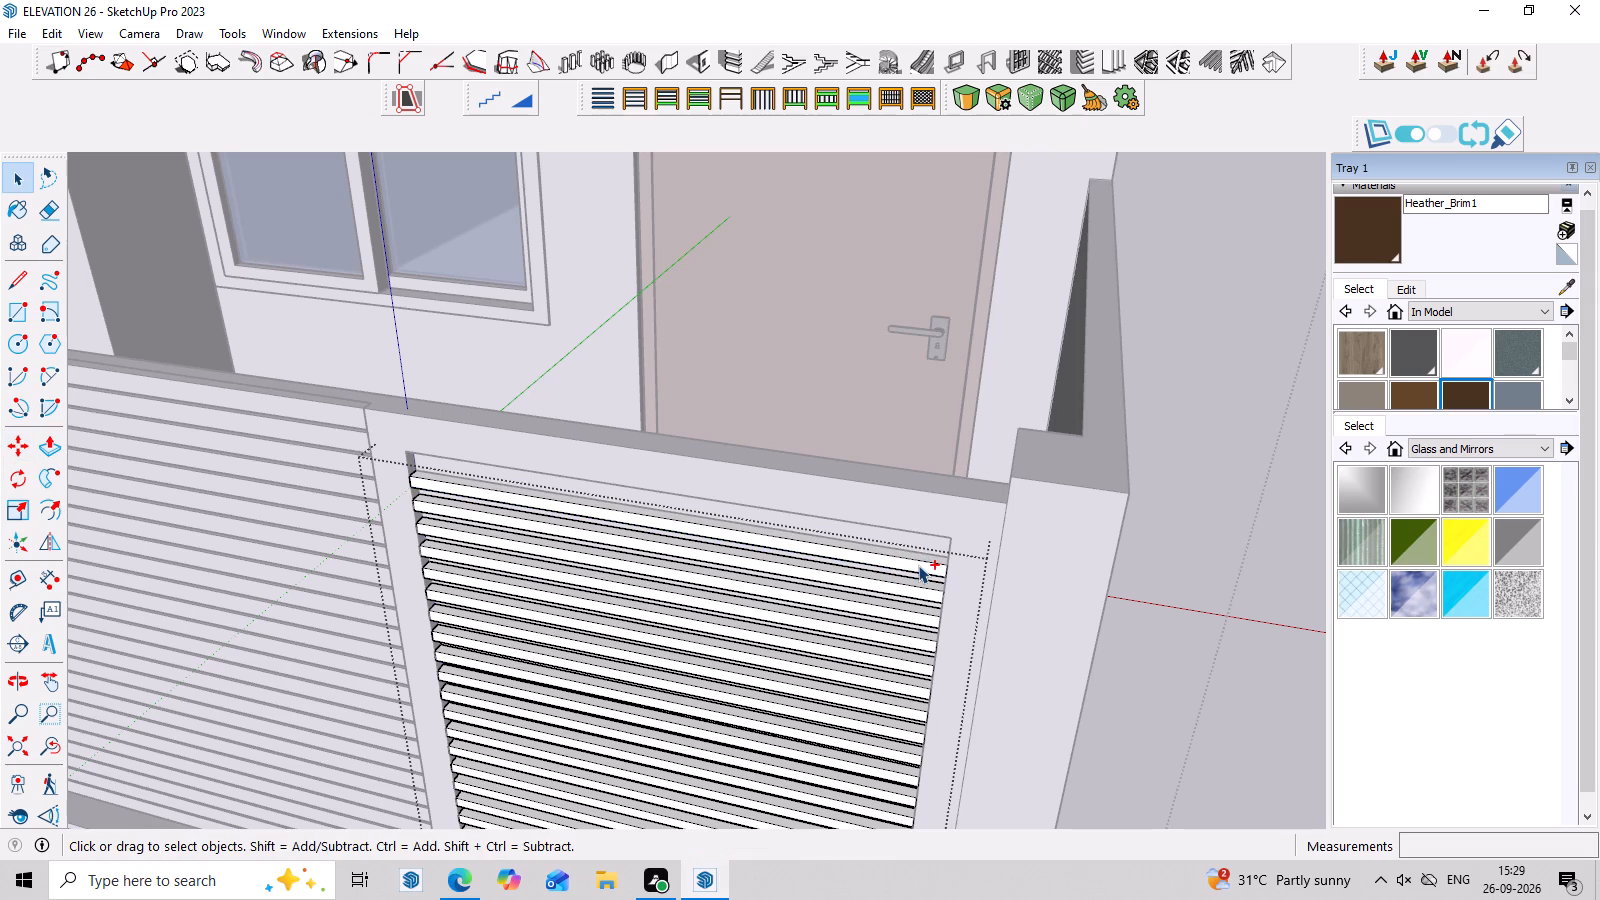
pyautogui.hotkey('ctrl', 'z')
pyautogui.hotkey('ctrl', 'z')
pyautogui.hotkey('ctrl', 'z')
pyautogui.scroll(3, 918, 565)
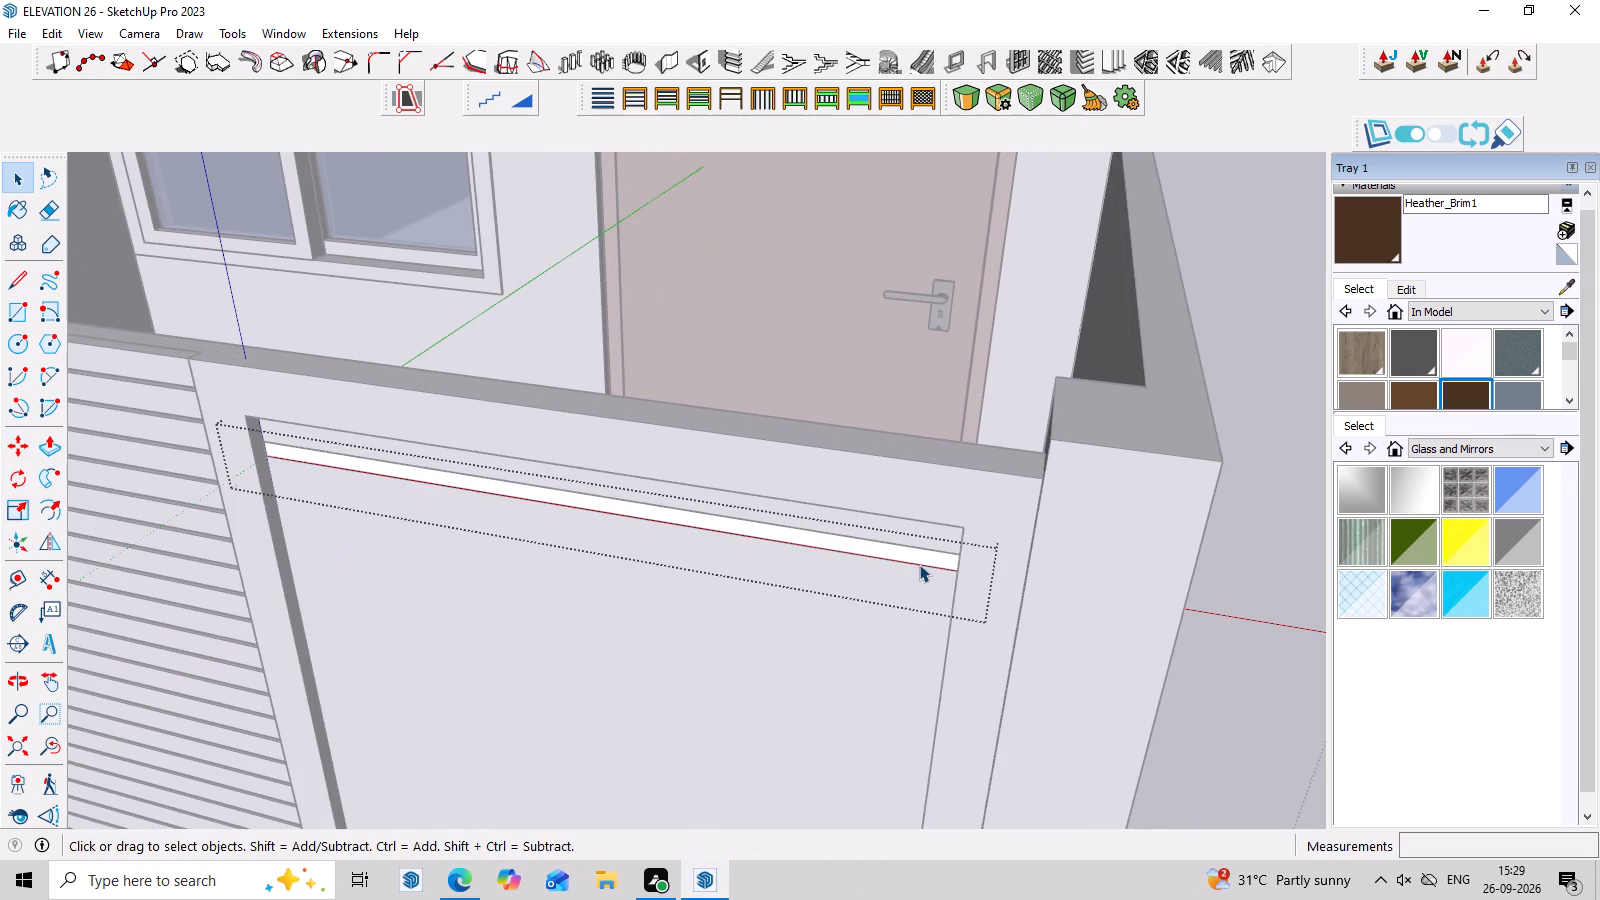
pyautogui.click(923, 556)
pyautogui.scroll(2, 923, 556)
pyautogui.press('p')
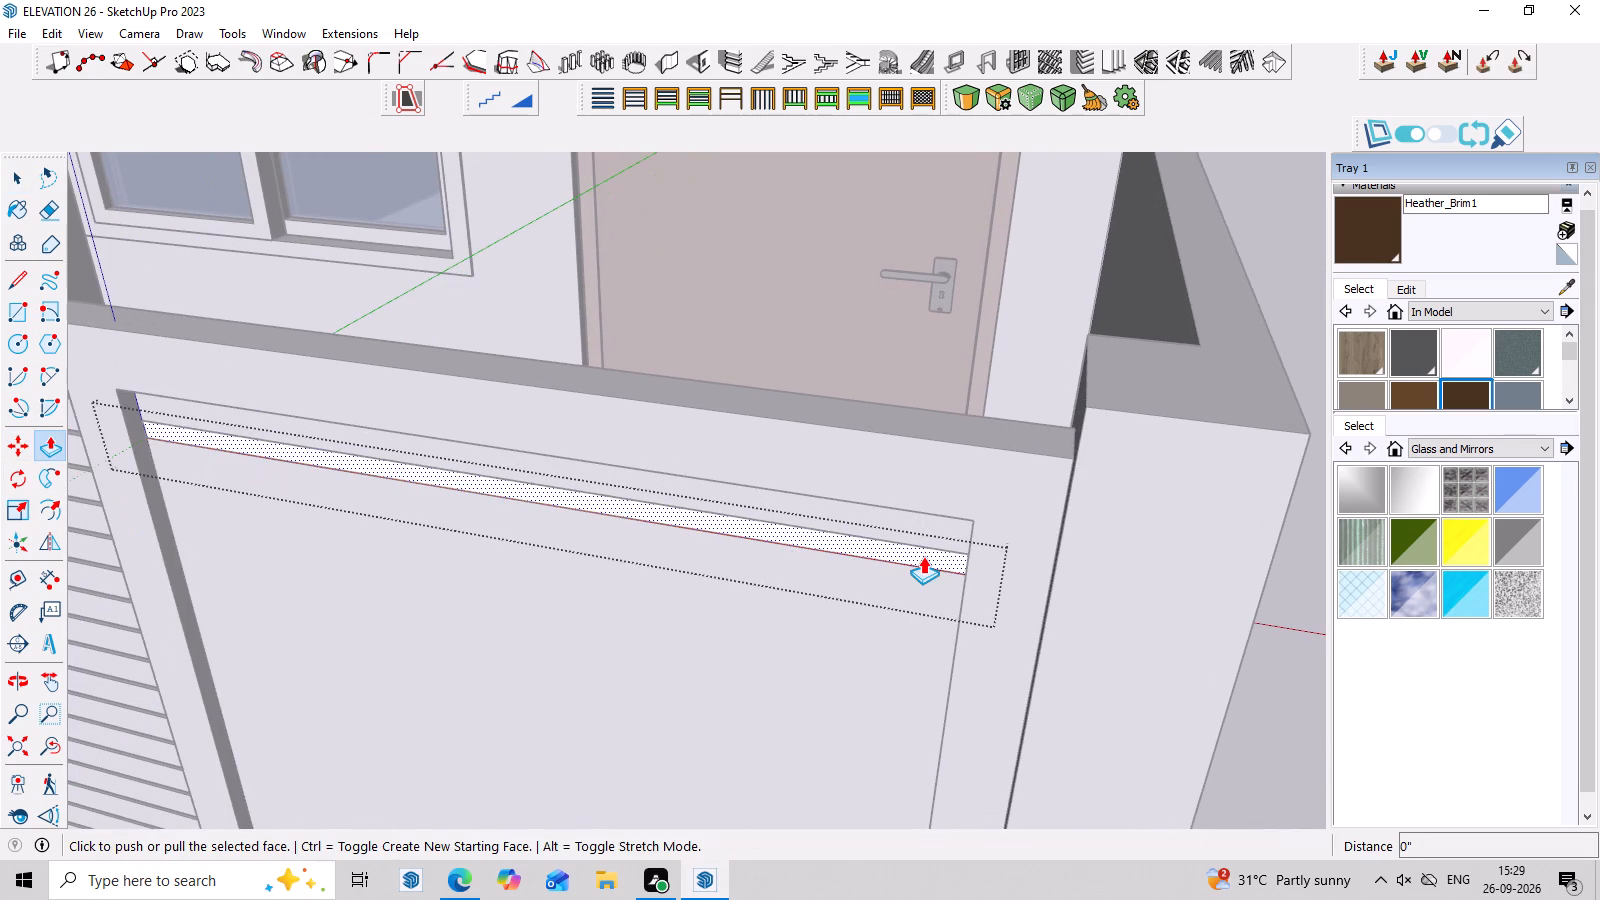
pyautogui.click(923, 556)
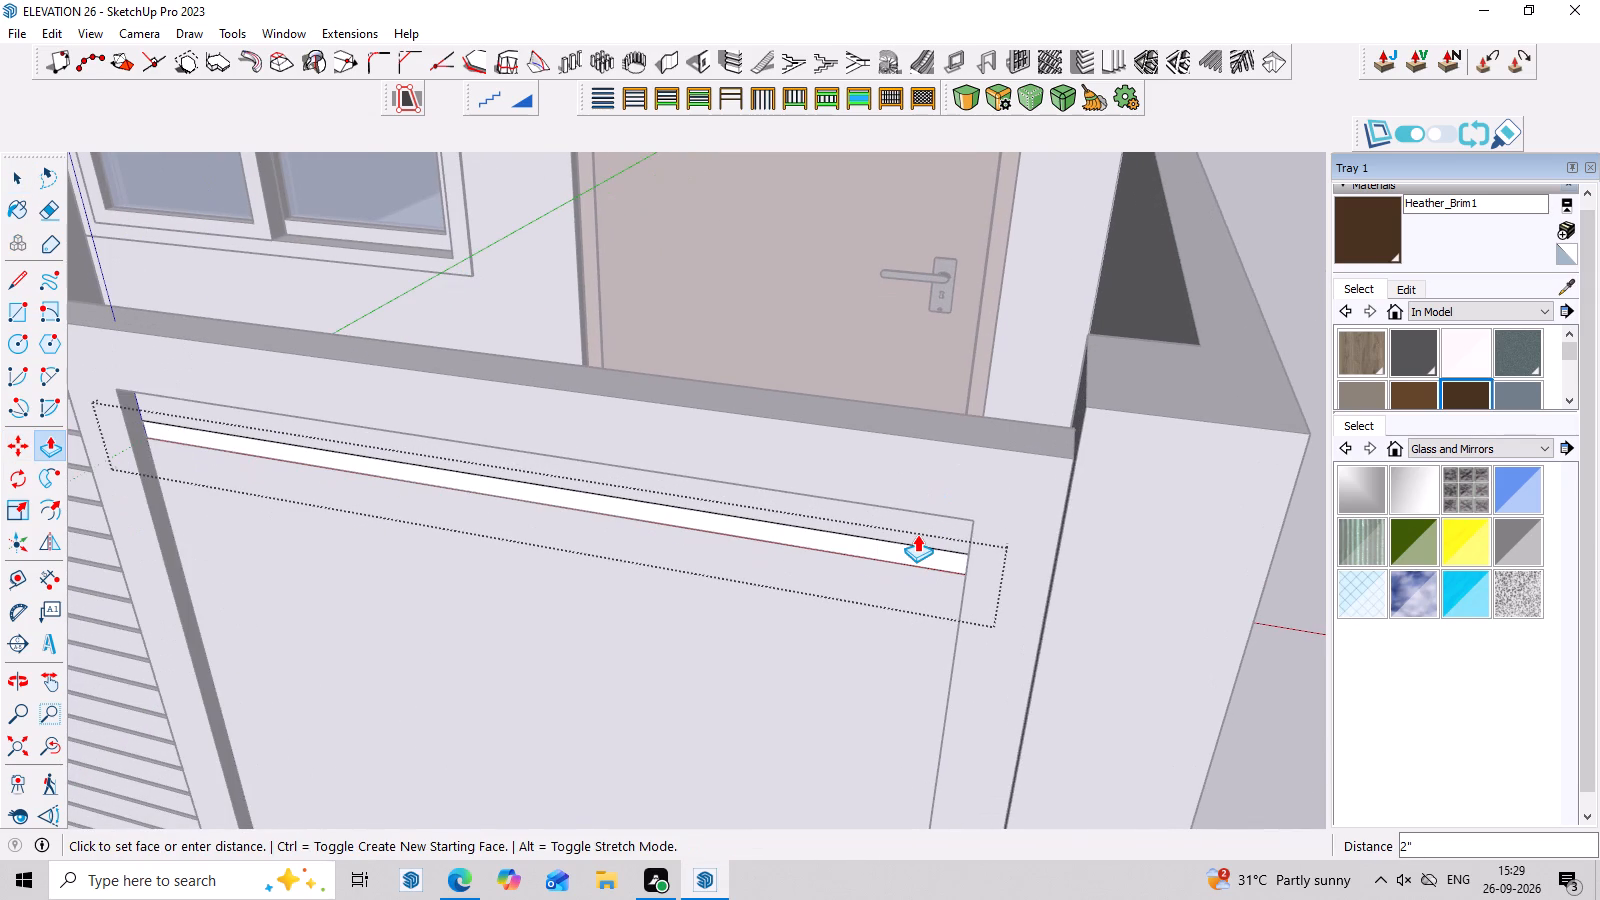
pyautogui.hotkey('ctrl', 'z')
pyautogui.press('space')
# Reopen the strip group and Push/Pull its face about 2", using the boundary wall's top edge as reference.
pyautogui.scroll(2, 925, 553)
pyautogui.doubleClick(925, 553)
pyautogui.scroll(2, 925, 553)
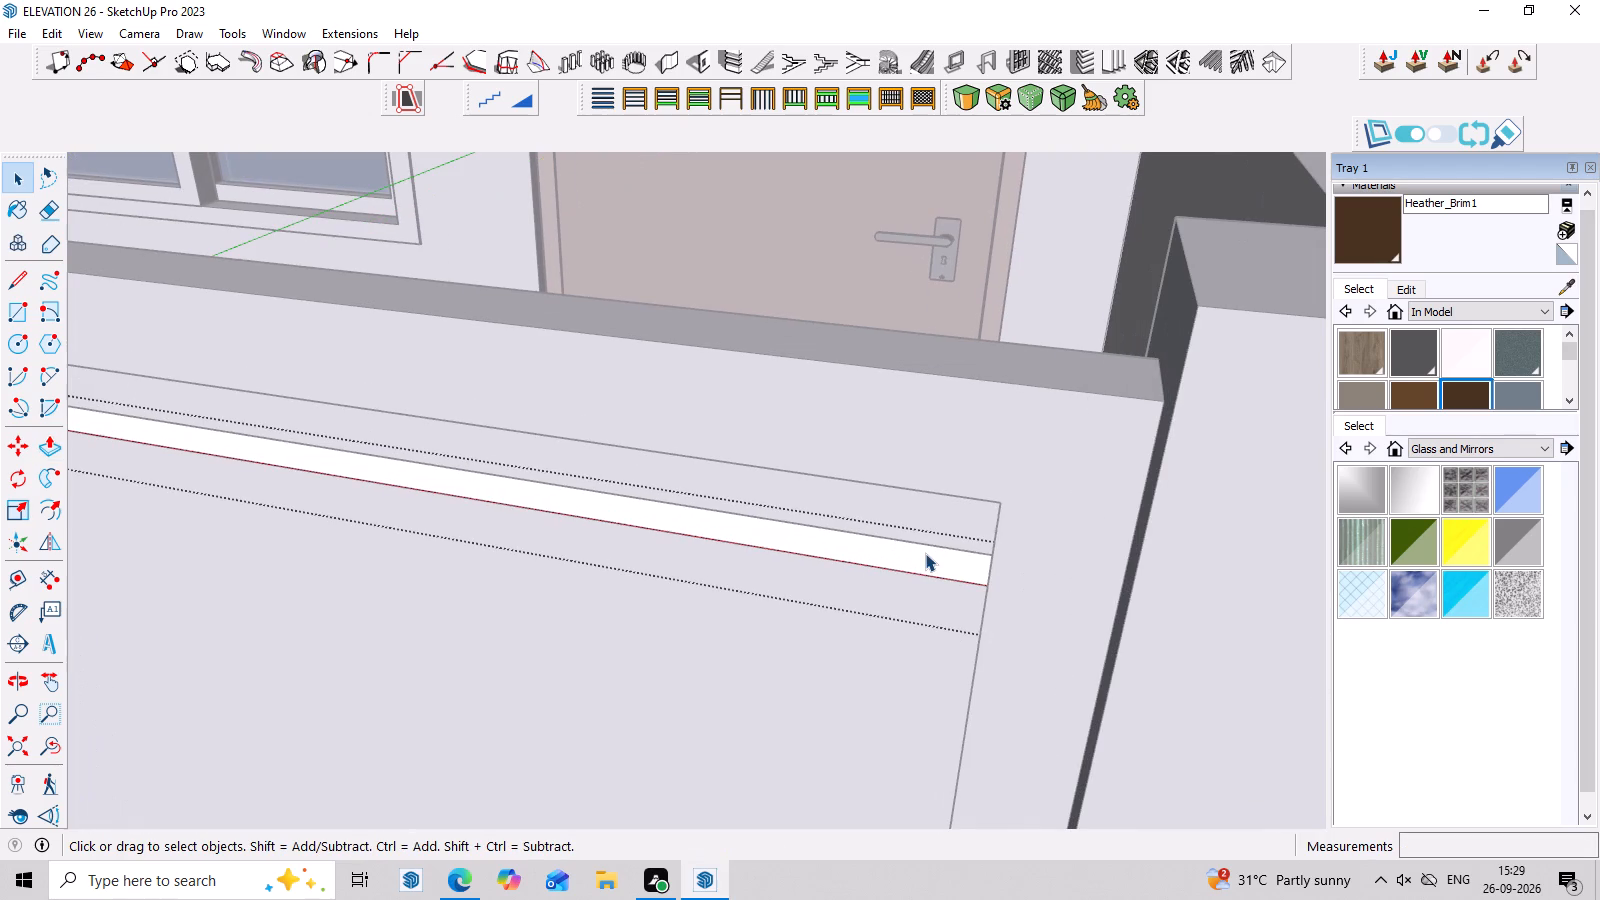
pyautogui.click(925, 553)
pyautogui.press('p')
pyautogui.click(925, 553)
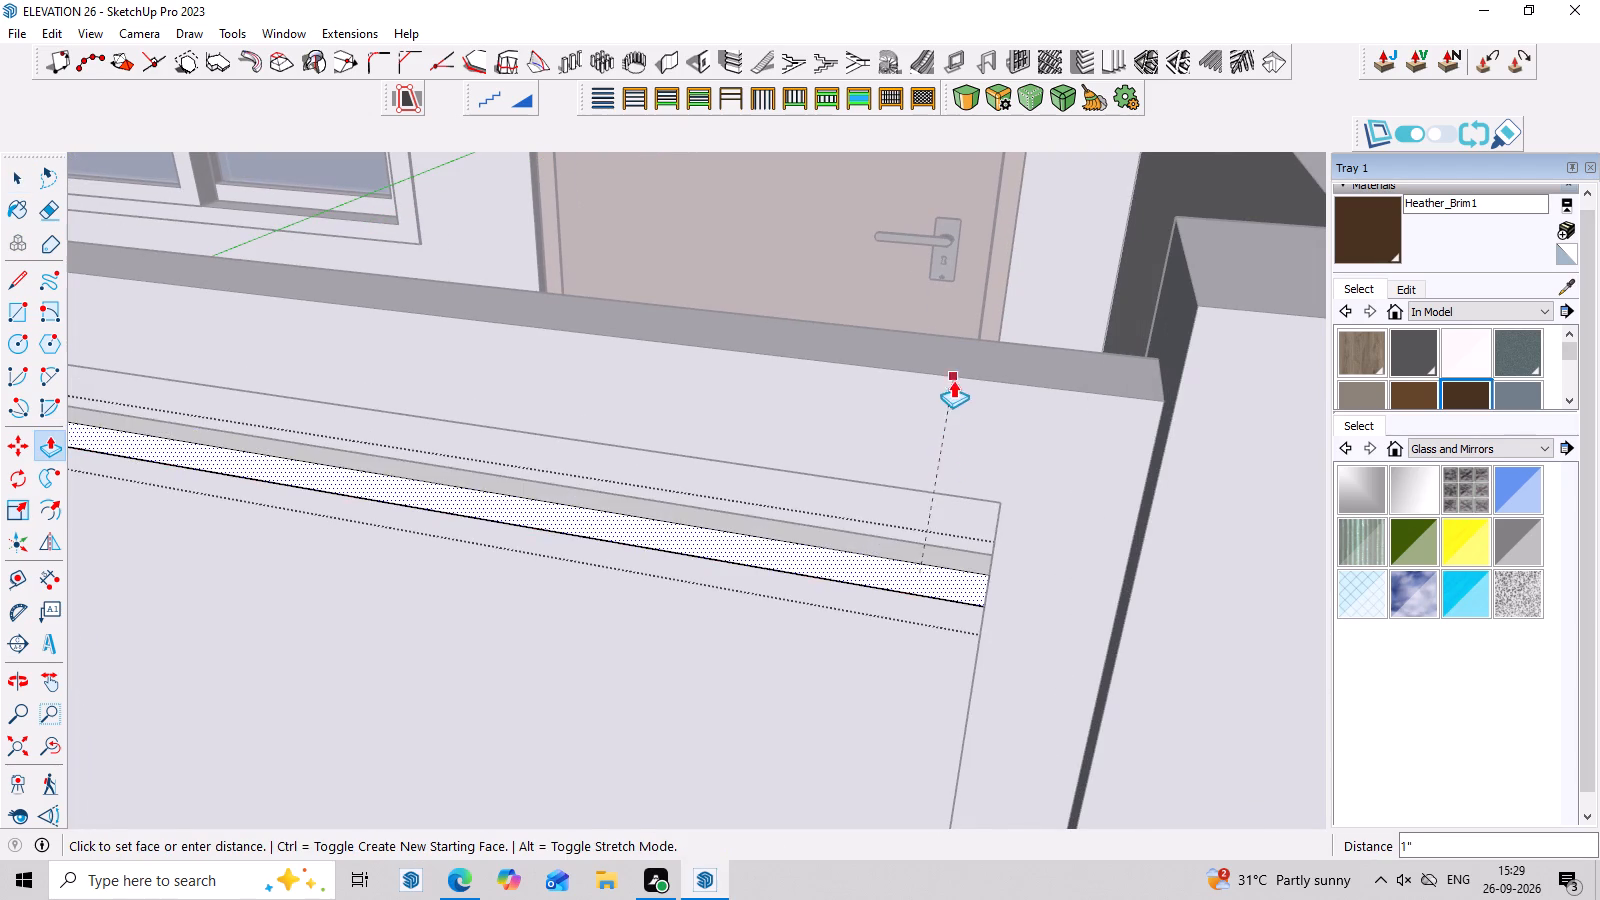
pyautogui.click(964, 336)
pyautogui.moveTo(954, 568); pyautogui.dragTo(1000, 424, button='middle')
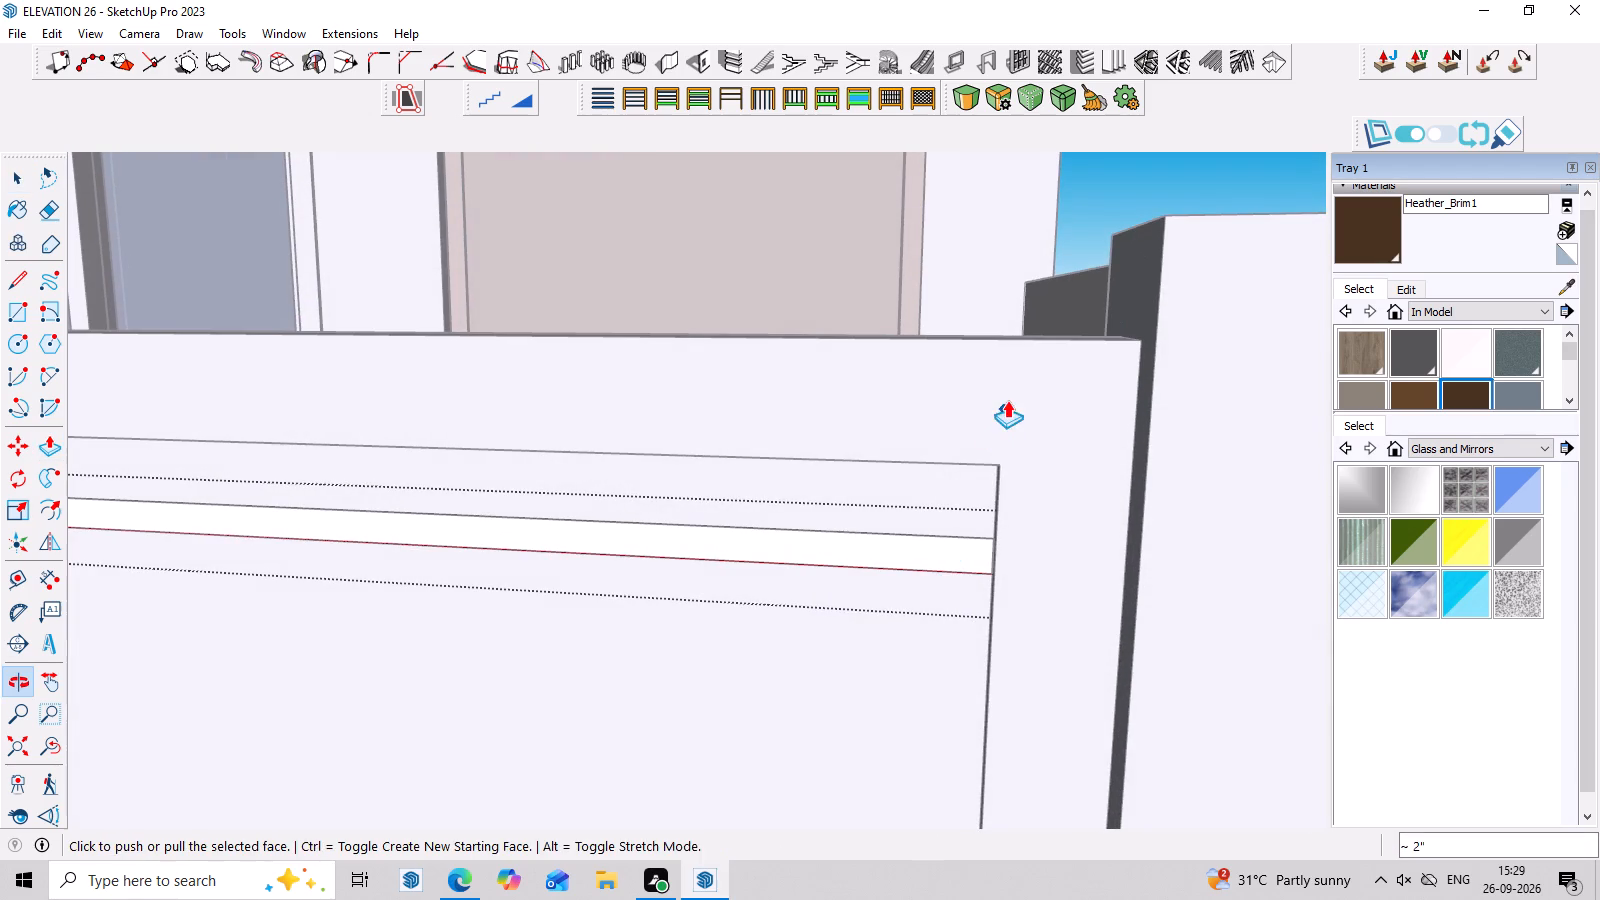
# Cut the strip's front face and try to cut away the face exposed behind it inside the group.
pyautogui.press('space')
pyautogui.click(960, 555)
pyautogui.hotkey('ctrl', 'x')
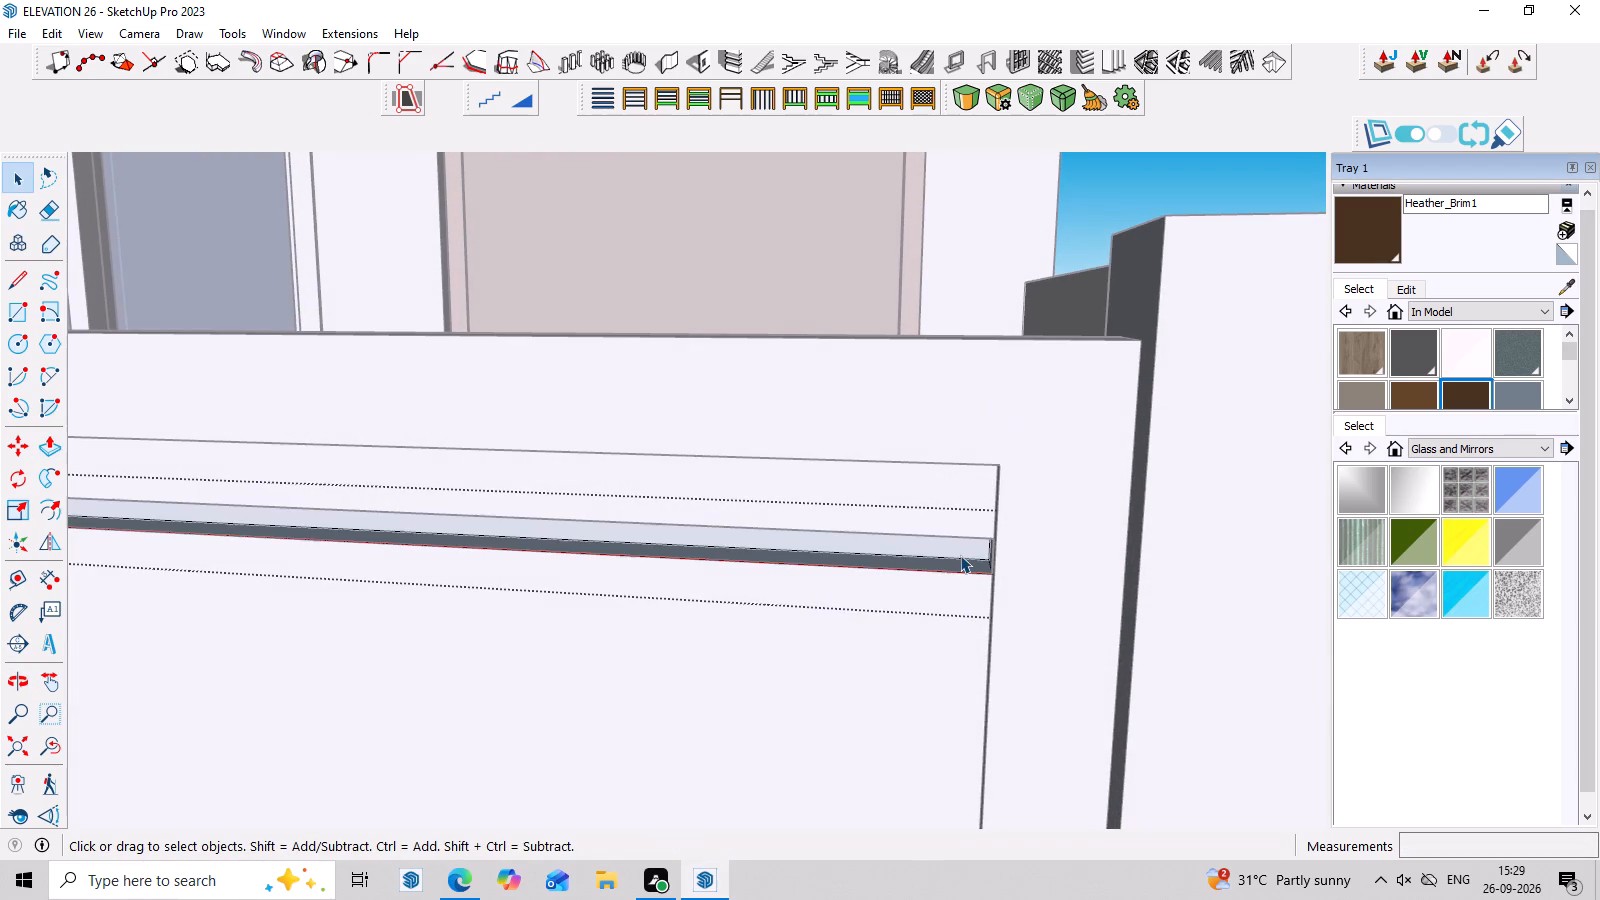
pyautogui.moveTo(960, 555); pyautogui.dragTo(959, 484, button='middle')
pyautogui.scroll(3, 949, 539)
pyautogui.click(949, 539)
pyautogui.click(949, 539)
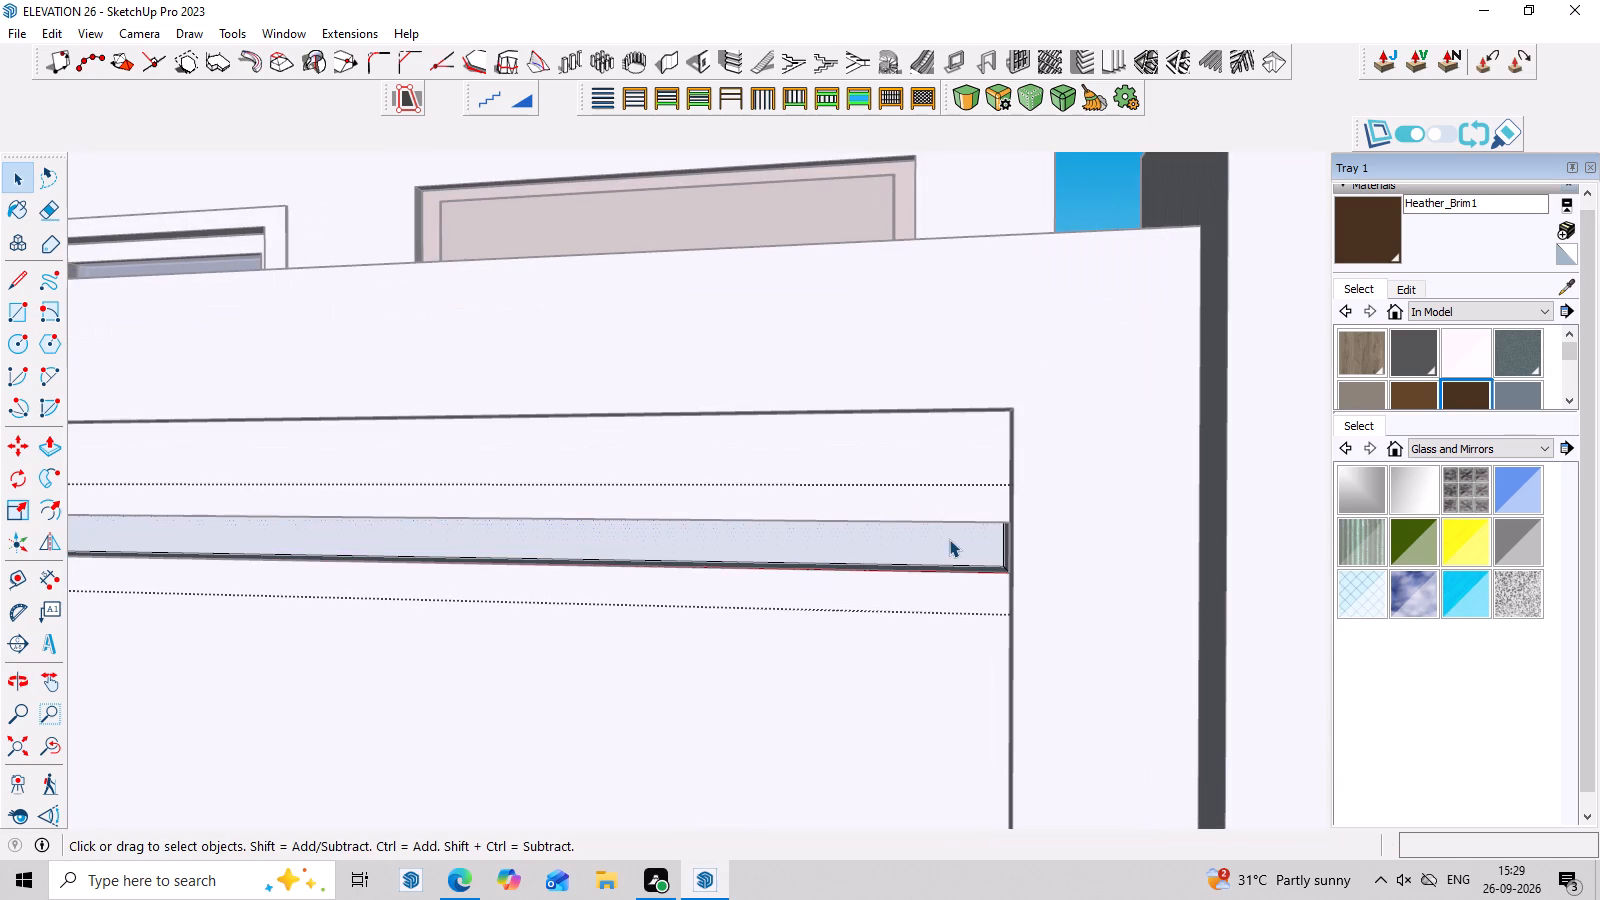
pyautogui.scroll(4, 949, 539)
pyautogui.click(949, 539)
pyautogui.hotkey('ctrl', 'x')
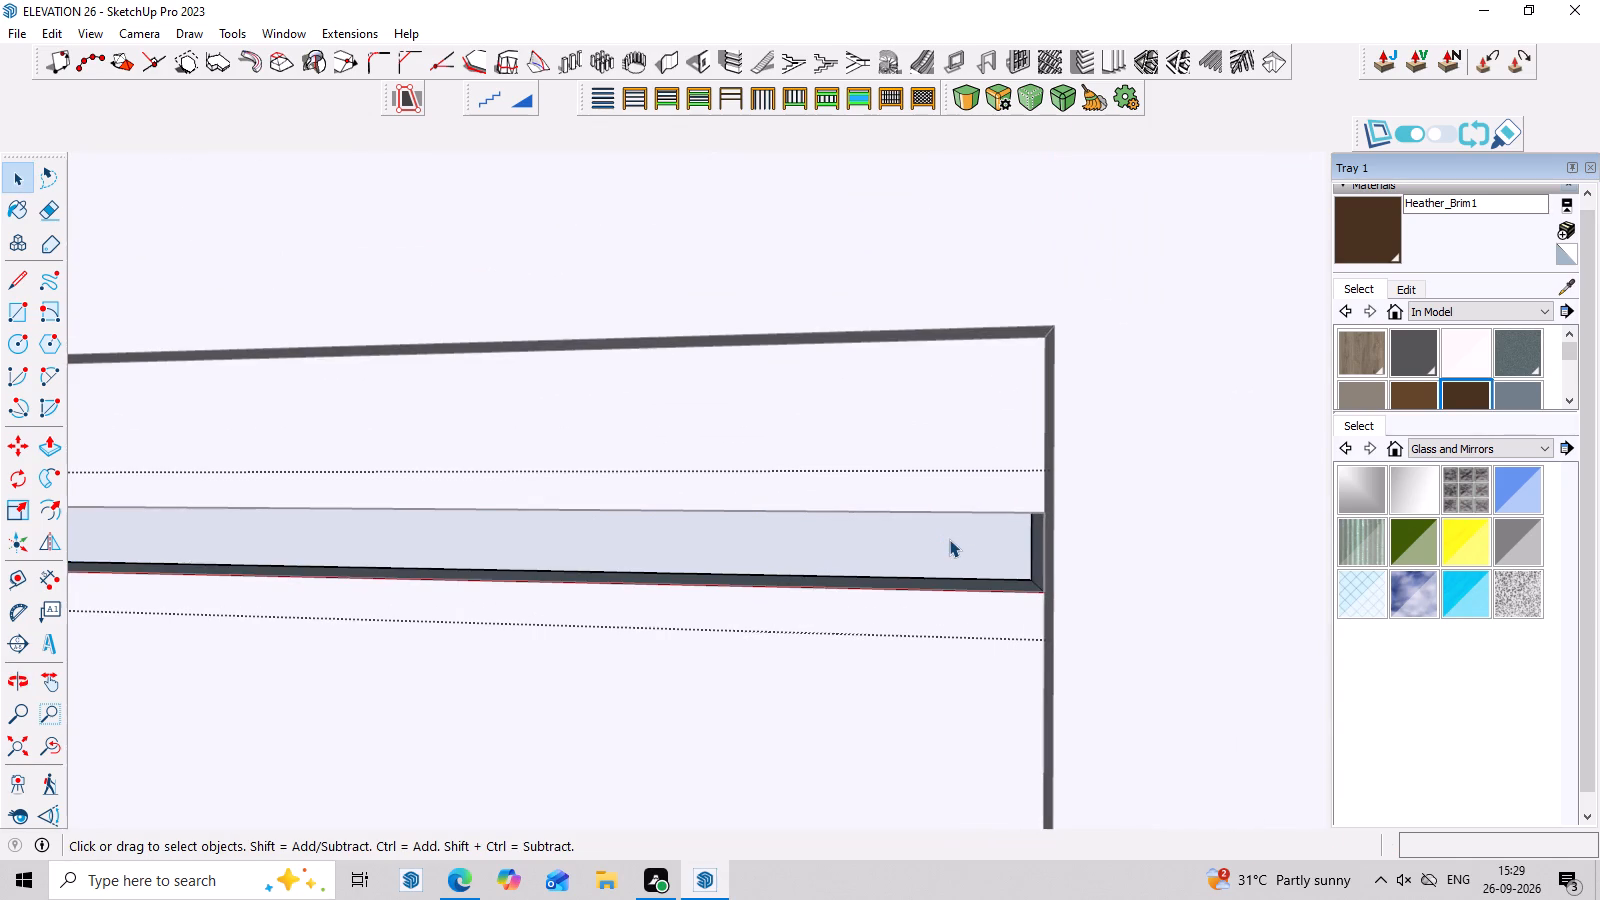
pyautogui.scroll(-4, 949, 539)
pyautogui.click(949, 539)
pyautogui.press('x')
# Examine the opened strip and the end of the boundary wall from several angles.
pyautogui.scroll(-3, 949, 539)
pyautogui.moveTo(939, 344); pyautogui.dragTo(829, 877, button='middle')
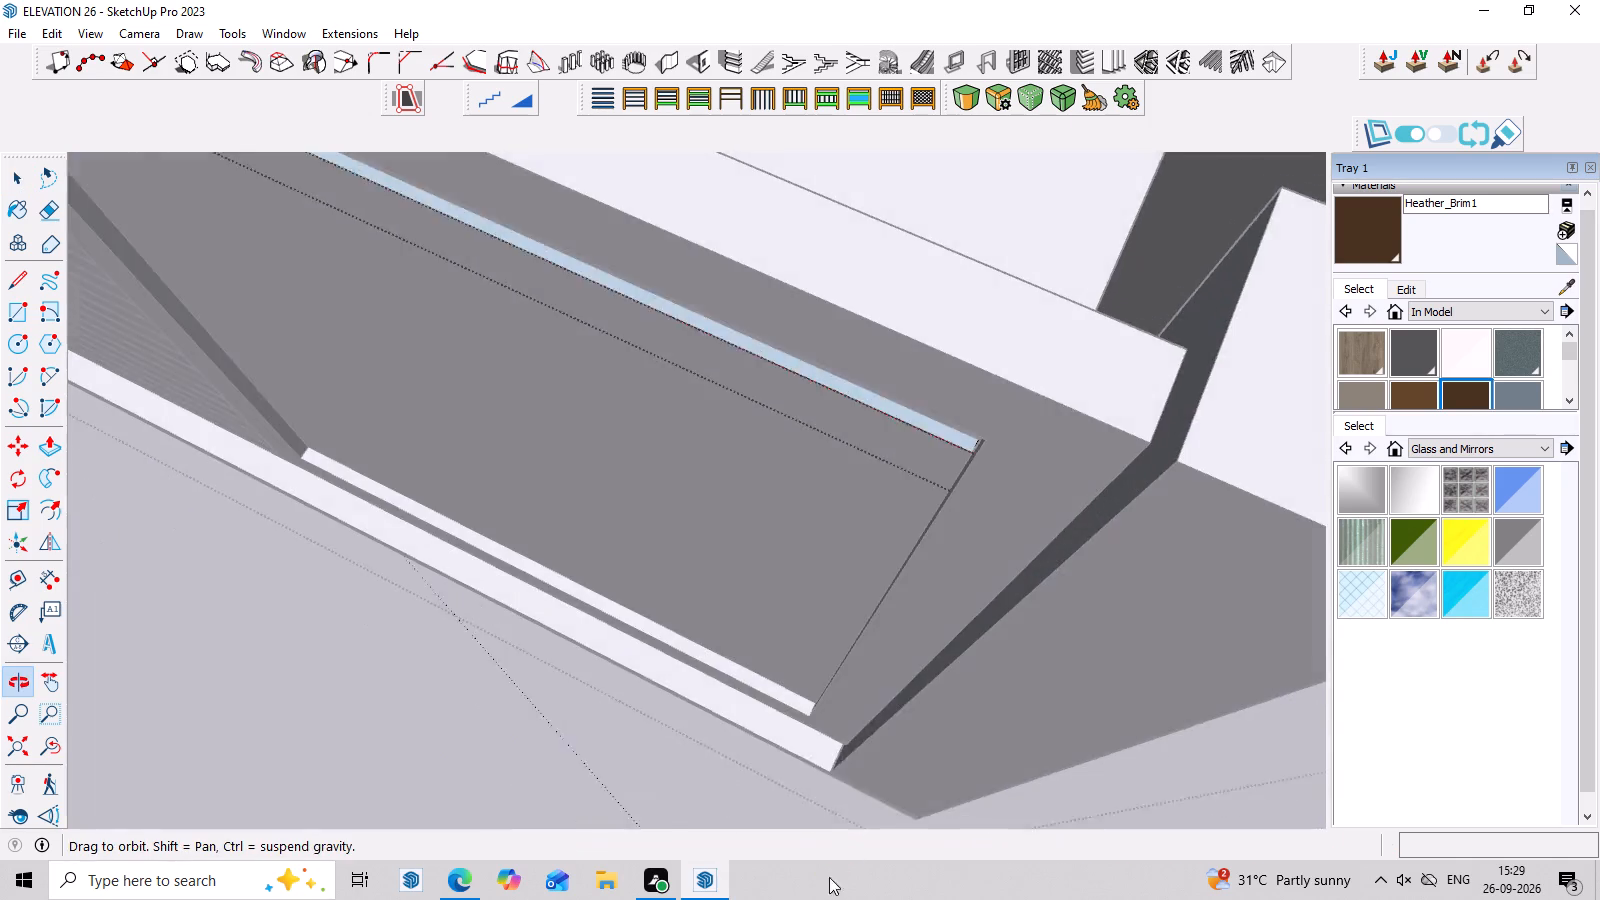
pyautogui.moveTo(829, 877); pyautogui.dragTo(829, 876, button='middle')
pyautogui.moveTo(937, 250); pyautogui.dragTo(517, 713, button='middle')
pyautogui.moveTo(830, 150); pyautogui.dragTo(785, 370, button='middle')
pyautogui.scroll(2, 875, 469)
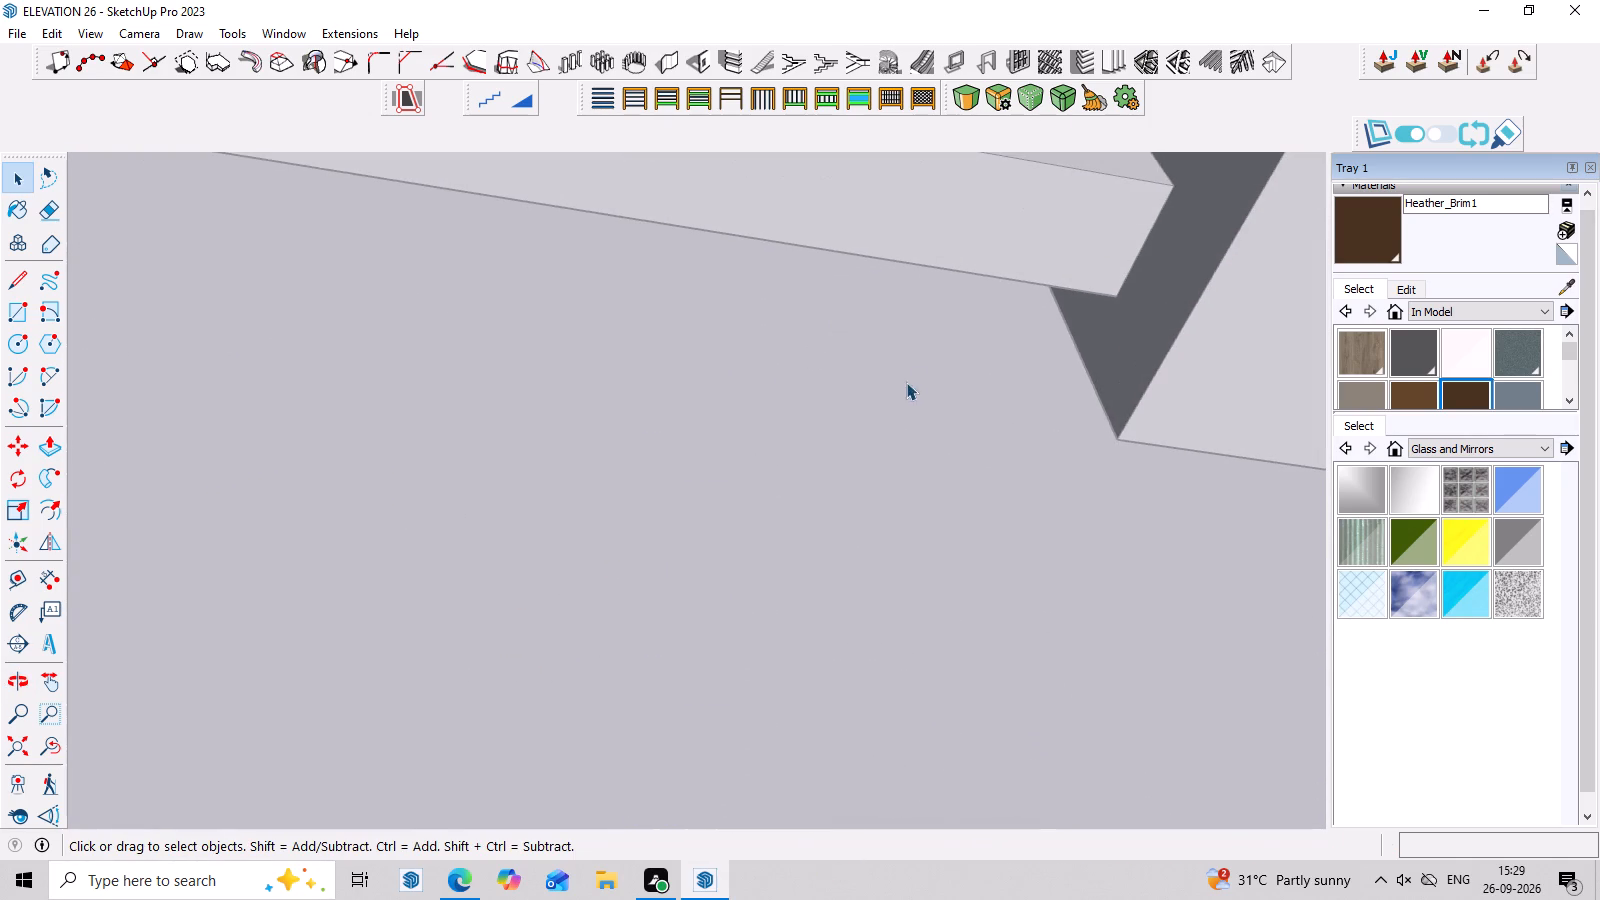
pyautogui.scroll(1, 934, 454)
pyautogui.moveTo(1084, 577); pyautogui.dragTo(1191, 325, button='middle')
pyautogui.scroll(1, 1200, 294)
pyautogui.scroll(-13, 1166, 291)
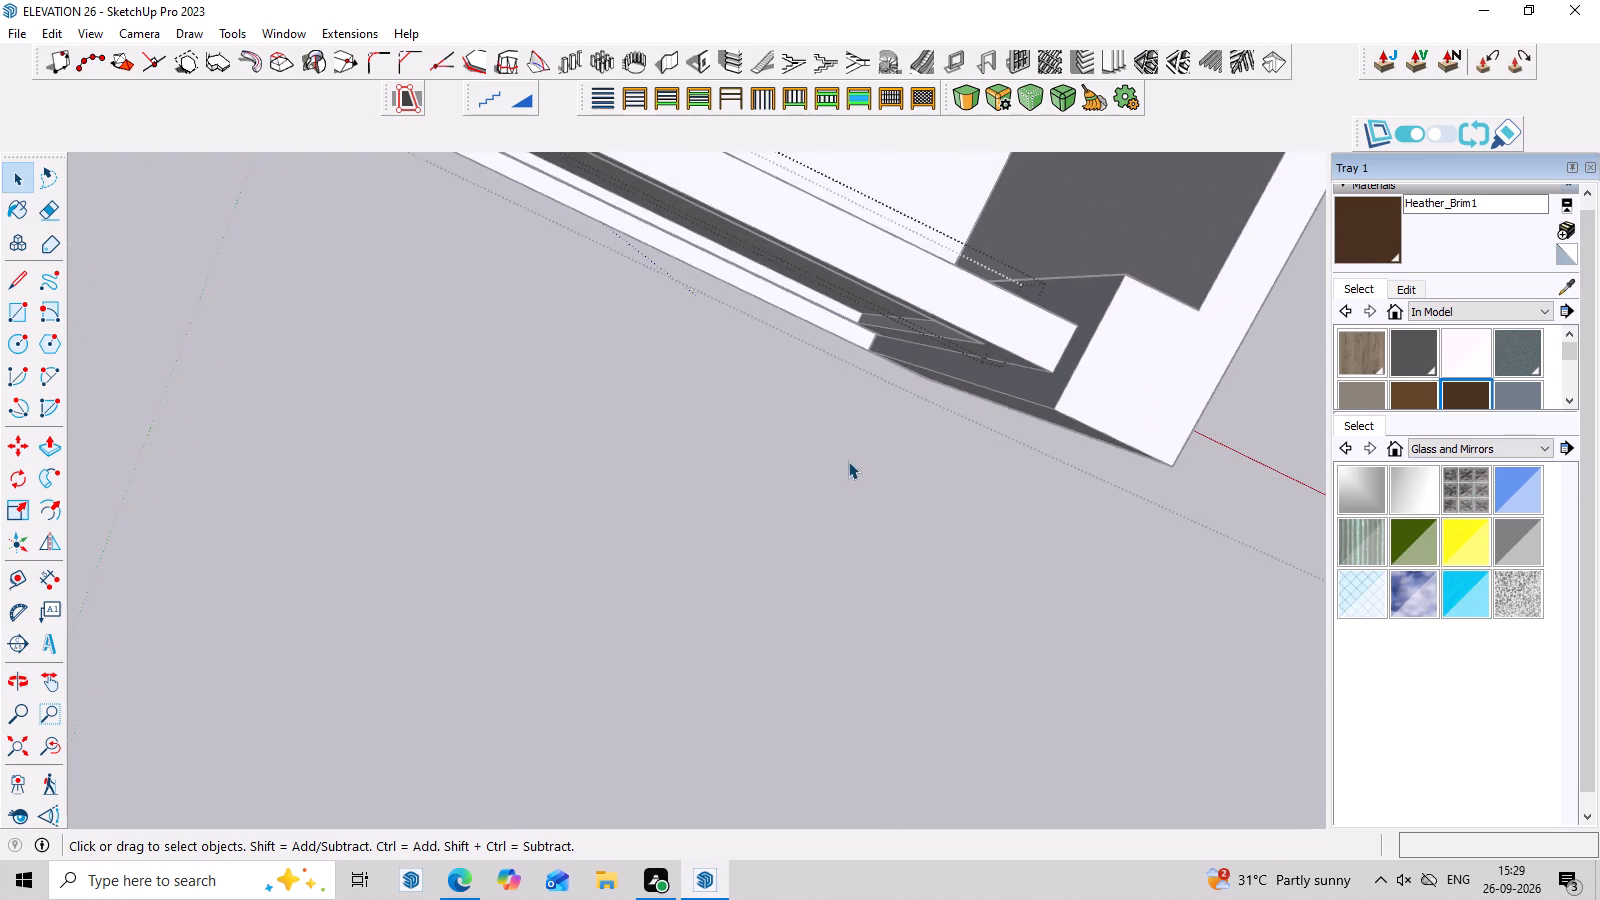
# Examine the opened strip in the framed panel from the front of the boundary wall.
pyautogui.scroll(-2, 848, 461)
pyautogui.scroll(-3, 1109, 546)
pyautogui.moveTo(1115, 543); pyautogui.dragTo(1233, 347, button='middle')
pyautogui.scroll(-7, 956, 372)
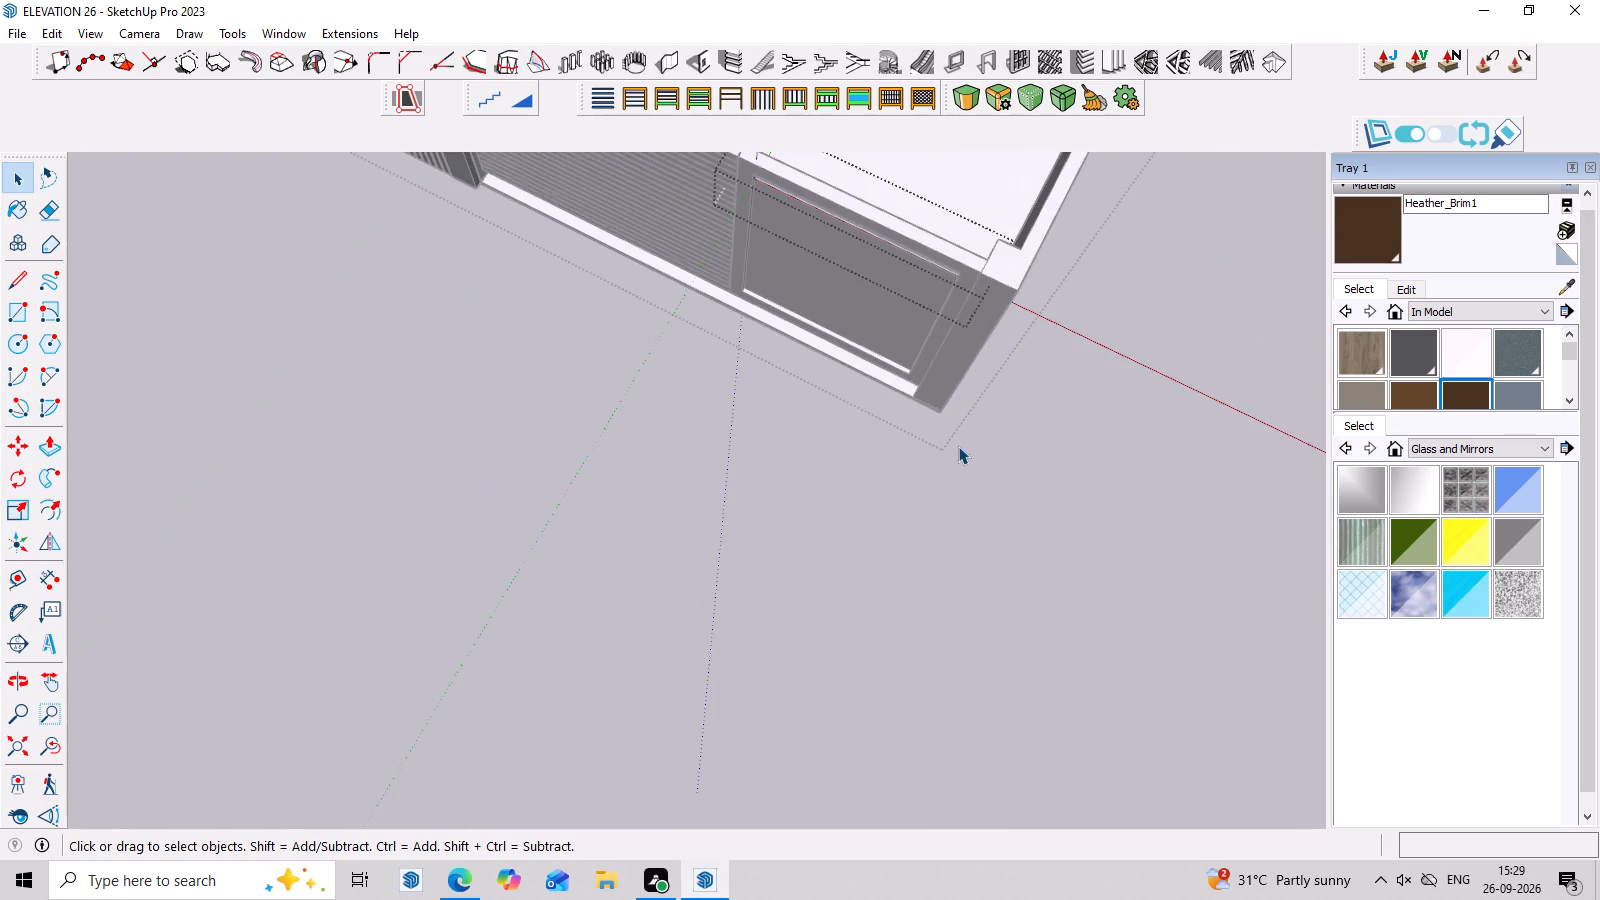
pyautogui.scroll(-5, 958, 446)
pyautogui.moveTo(1043, 464); pyautogui.dragTo(1148, 298, button='middle')
pyautogui.scroll(7, 930, 211)
pyautogui.moveTo(927, 314); pyautogui.dragTo(985, 221, button='middle')
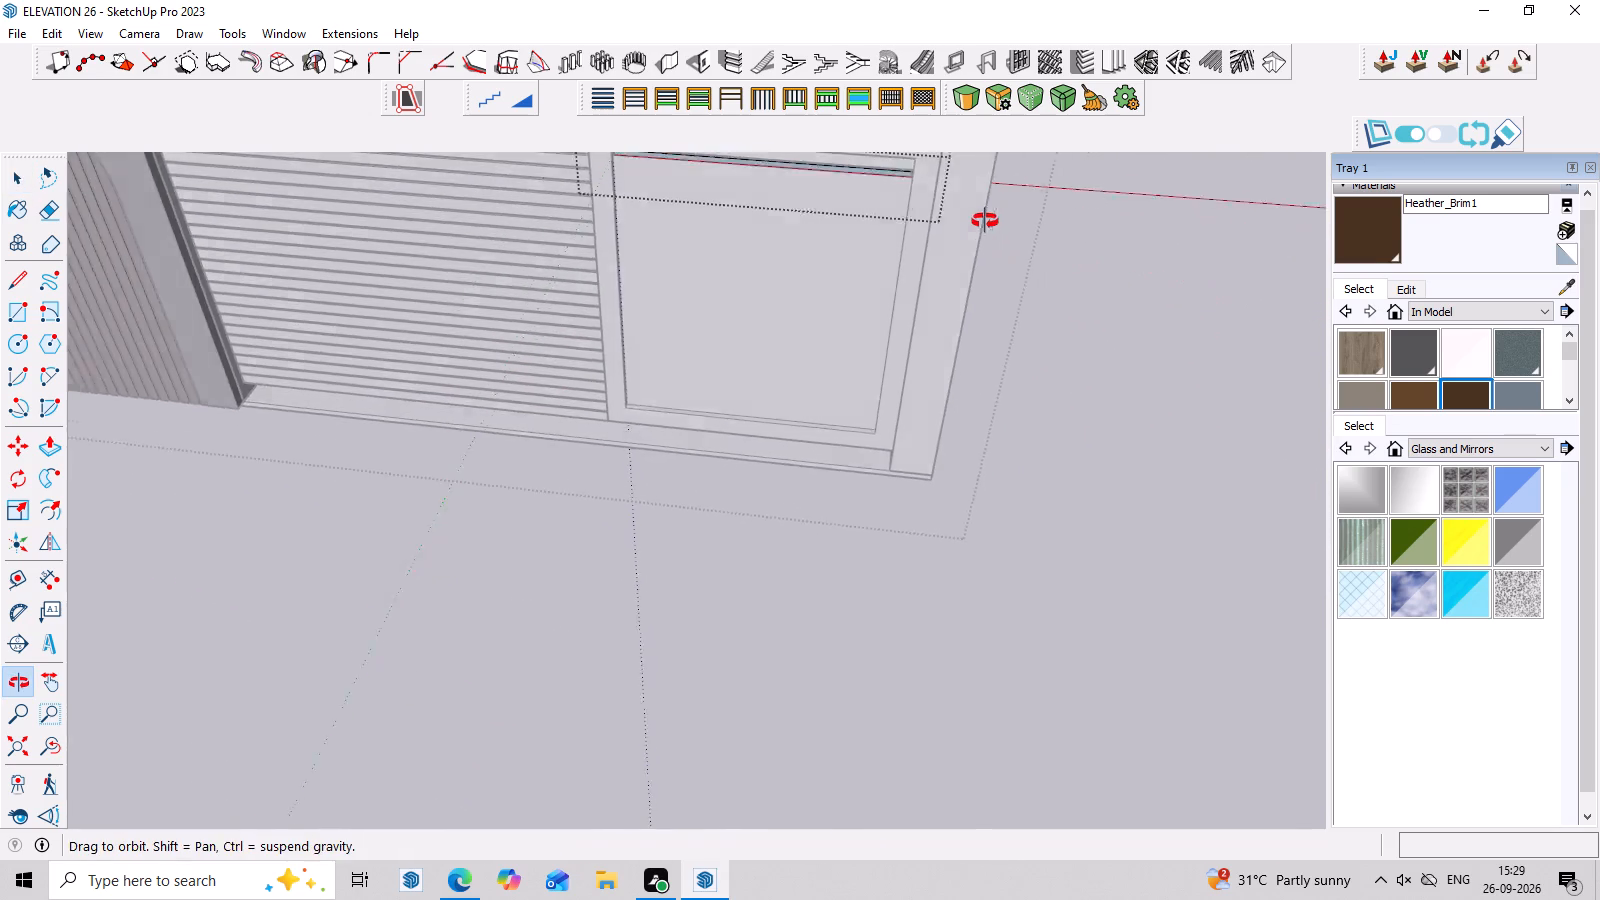
pyautogui.moveTo(985, 221); pyautogui.dragTo(988, 213, button='middle')
pyautogui.scroll(4, 885, 178)
pyautogui.scroll(-11, 878, 319)
pyautogui.scroll(-3, 885, 433)
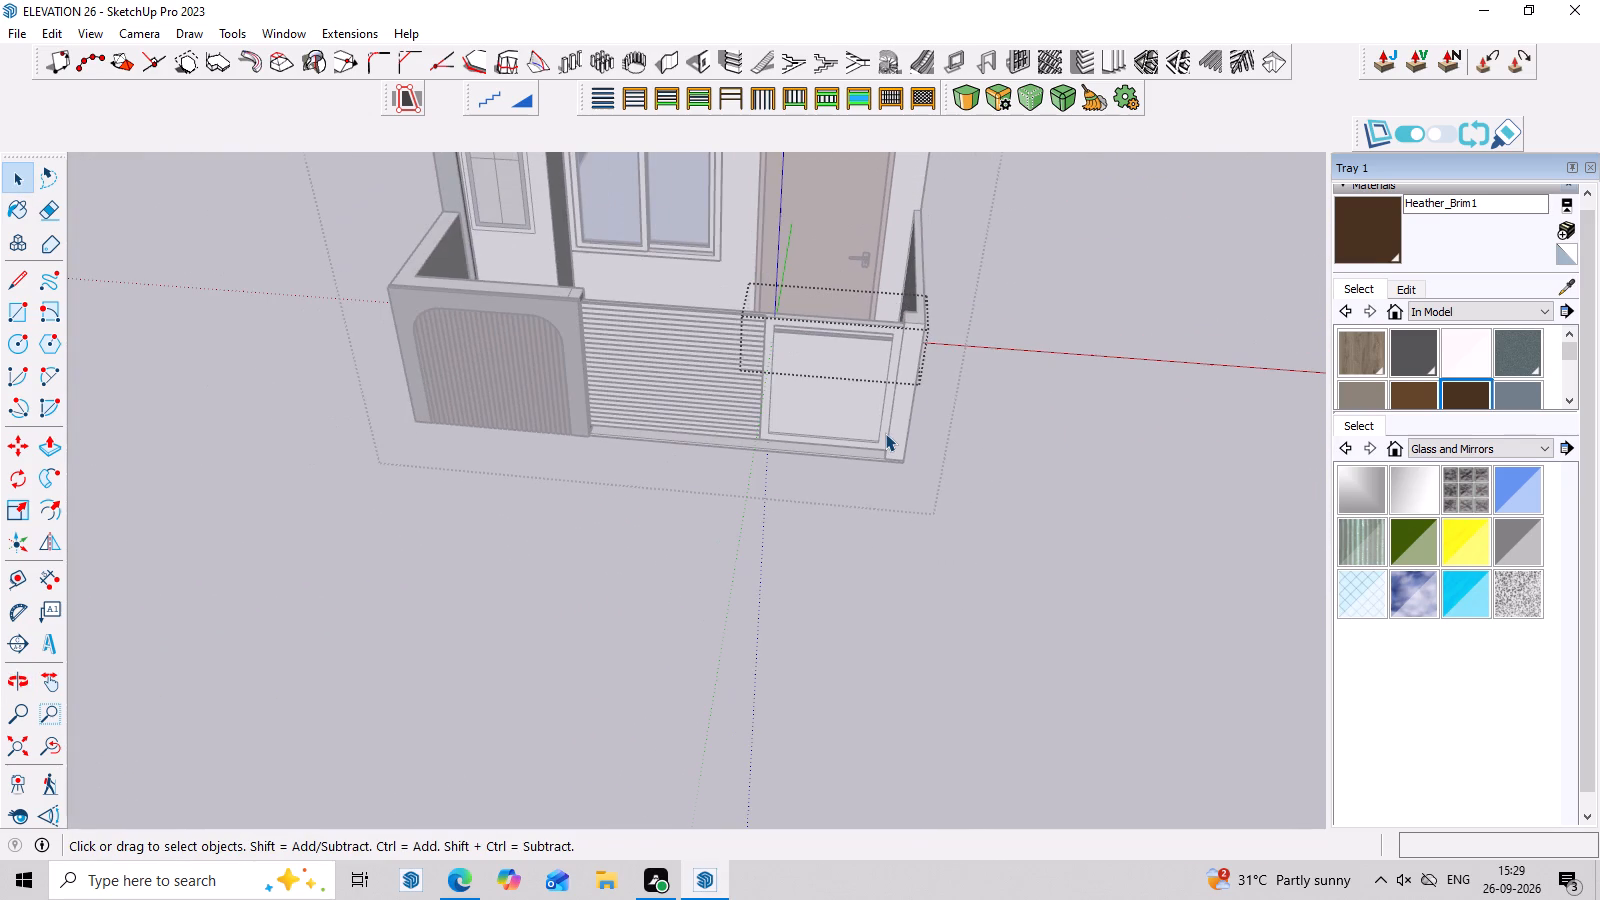
pyautogui.moveTo(885, 433); pyautogui.dragTo(917, 330, button='middle')
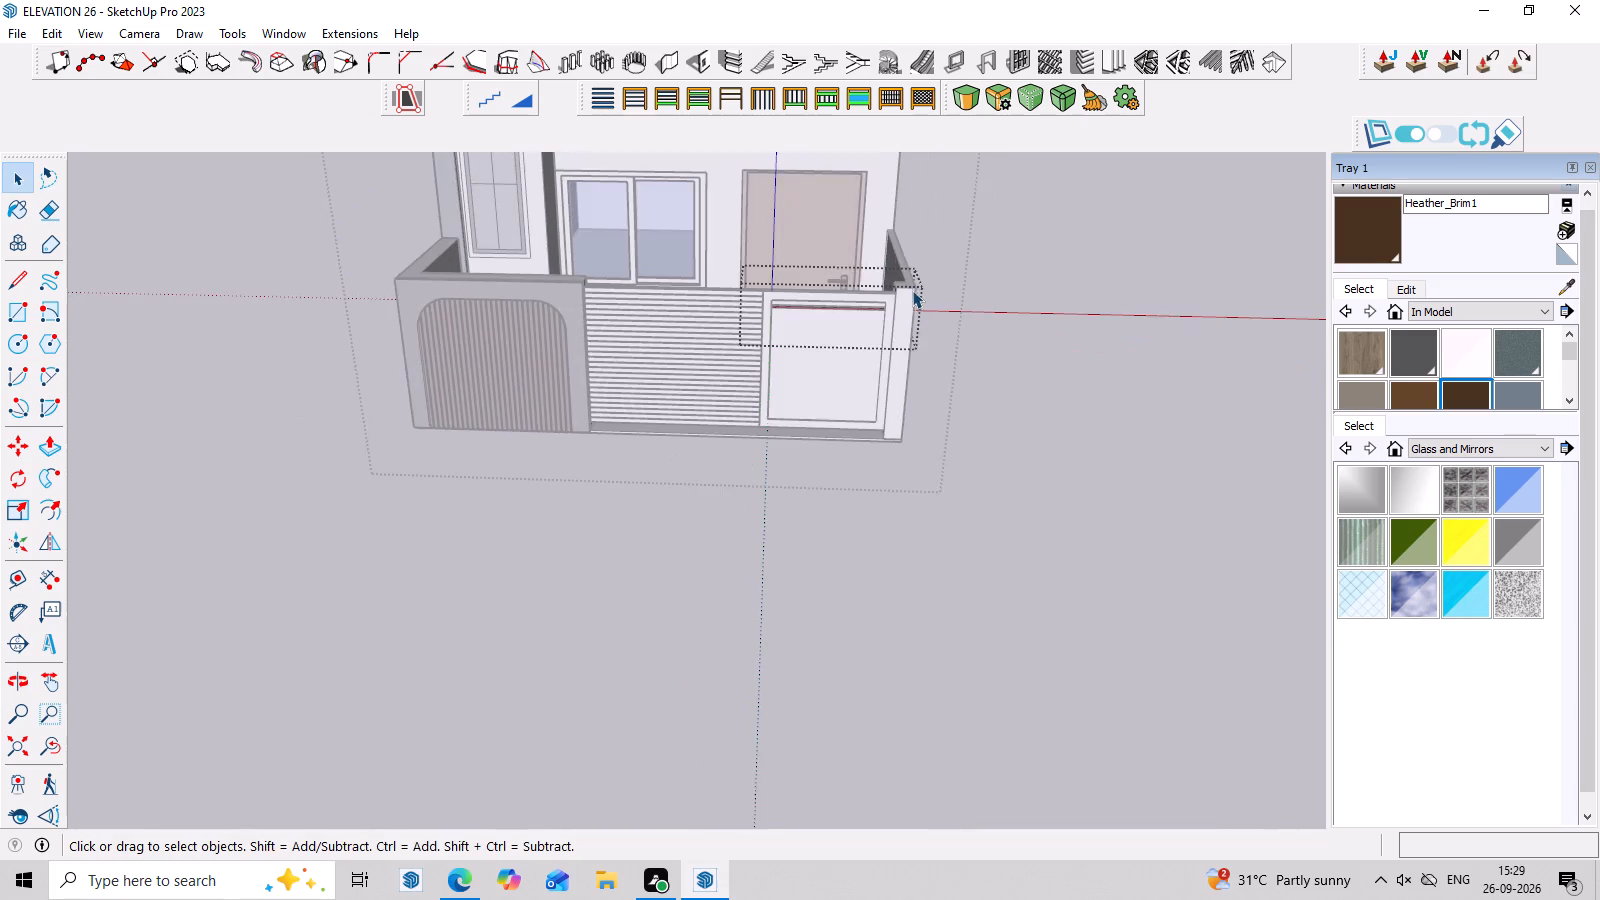
pyautogui.scroll(17, 905, 290)
pyautogui.moveTo(866, 341); pyautogui.dragTo(864, 263, button='middle')
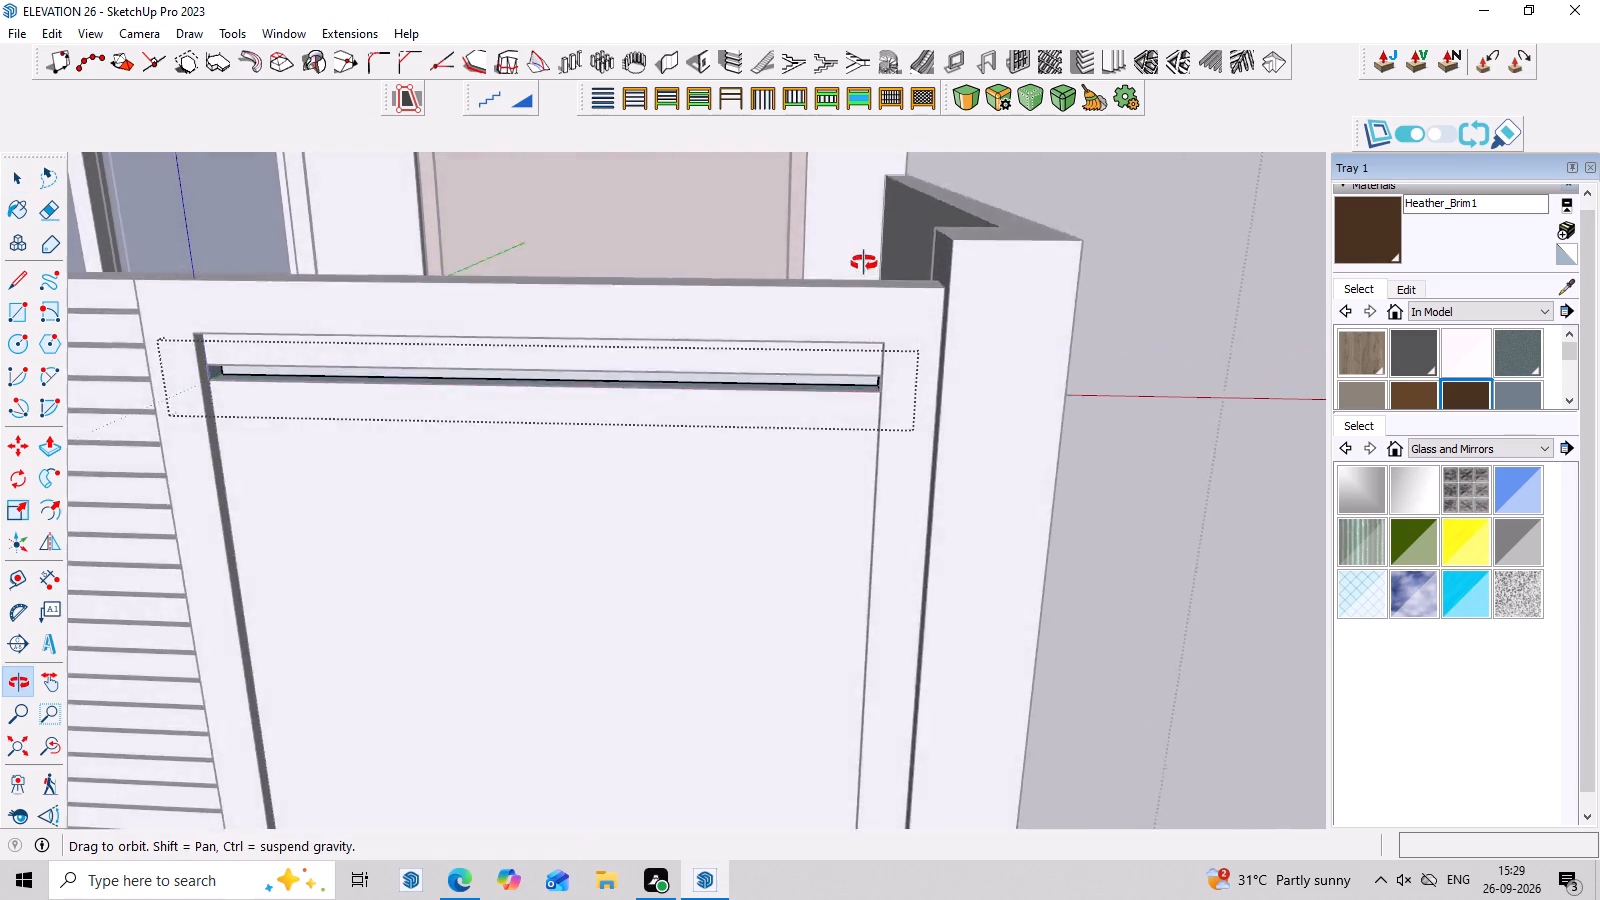
pyautogui.moveTo(864, 263); pyautogui.dragTo(874, 207, button='middle')
pyautogui.scroll(6, 355, 434)
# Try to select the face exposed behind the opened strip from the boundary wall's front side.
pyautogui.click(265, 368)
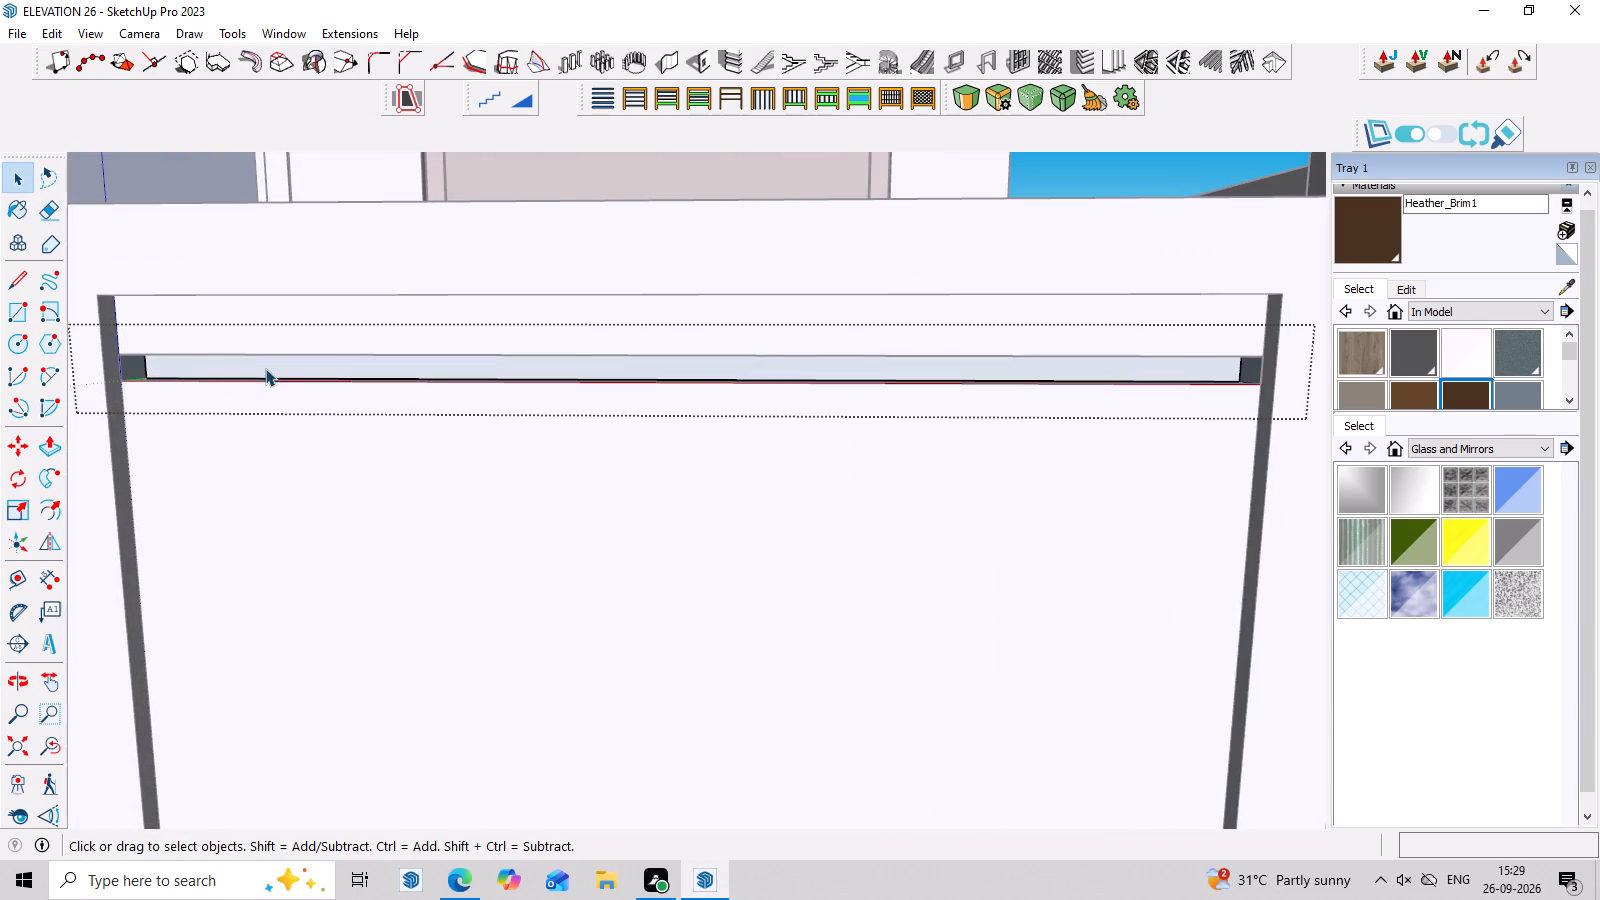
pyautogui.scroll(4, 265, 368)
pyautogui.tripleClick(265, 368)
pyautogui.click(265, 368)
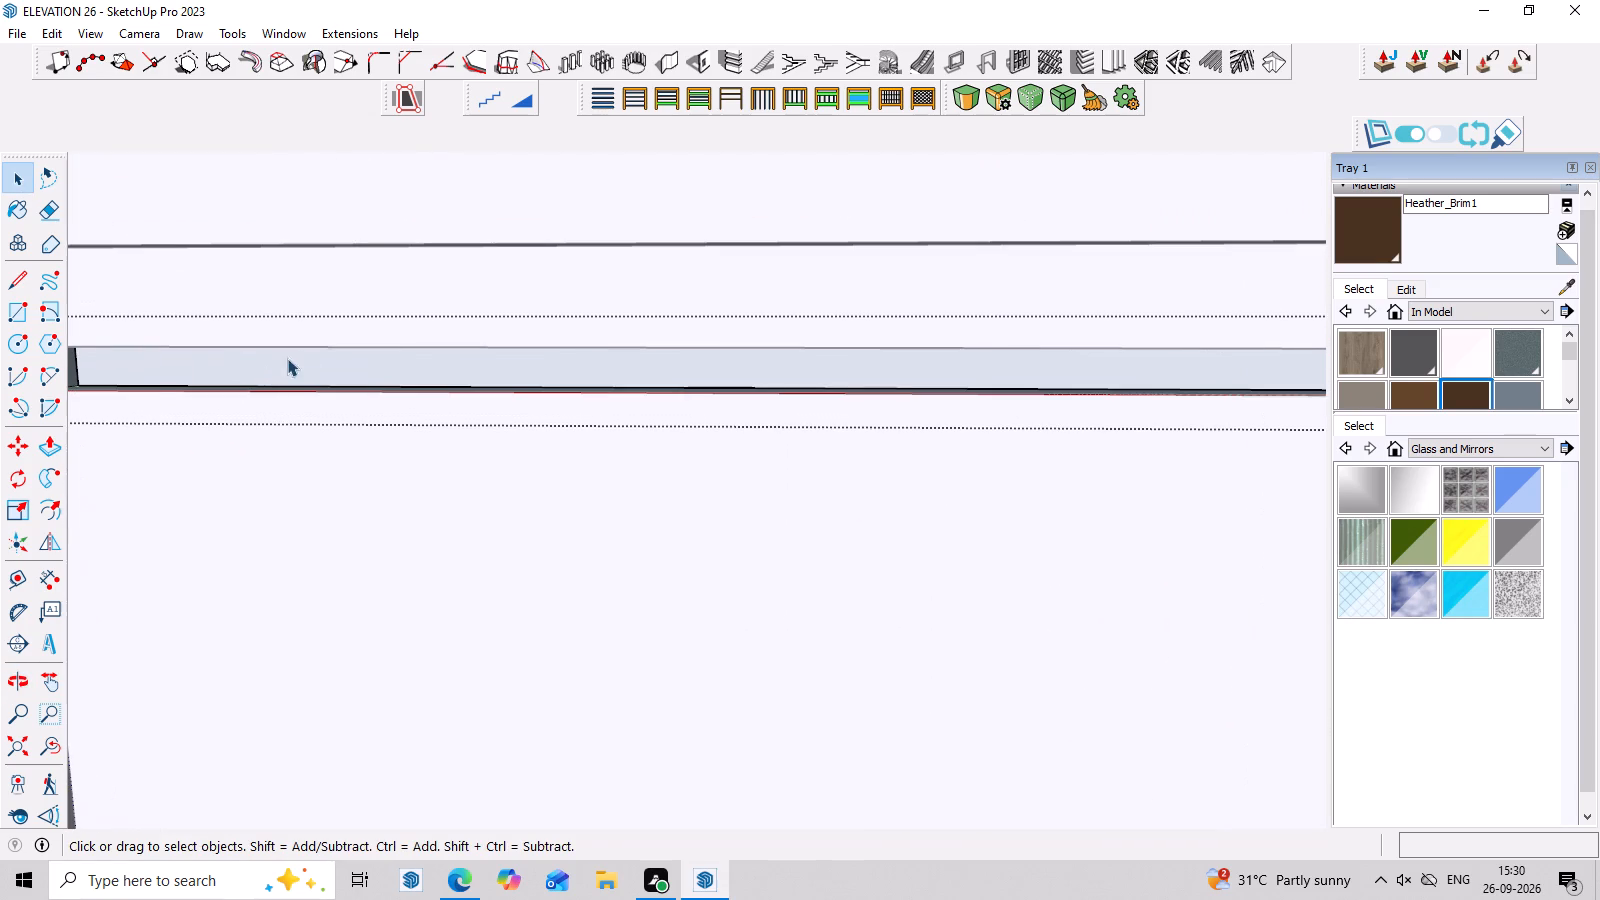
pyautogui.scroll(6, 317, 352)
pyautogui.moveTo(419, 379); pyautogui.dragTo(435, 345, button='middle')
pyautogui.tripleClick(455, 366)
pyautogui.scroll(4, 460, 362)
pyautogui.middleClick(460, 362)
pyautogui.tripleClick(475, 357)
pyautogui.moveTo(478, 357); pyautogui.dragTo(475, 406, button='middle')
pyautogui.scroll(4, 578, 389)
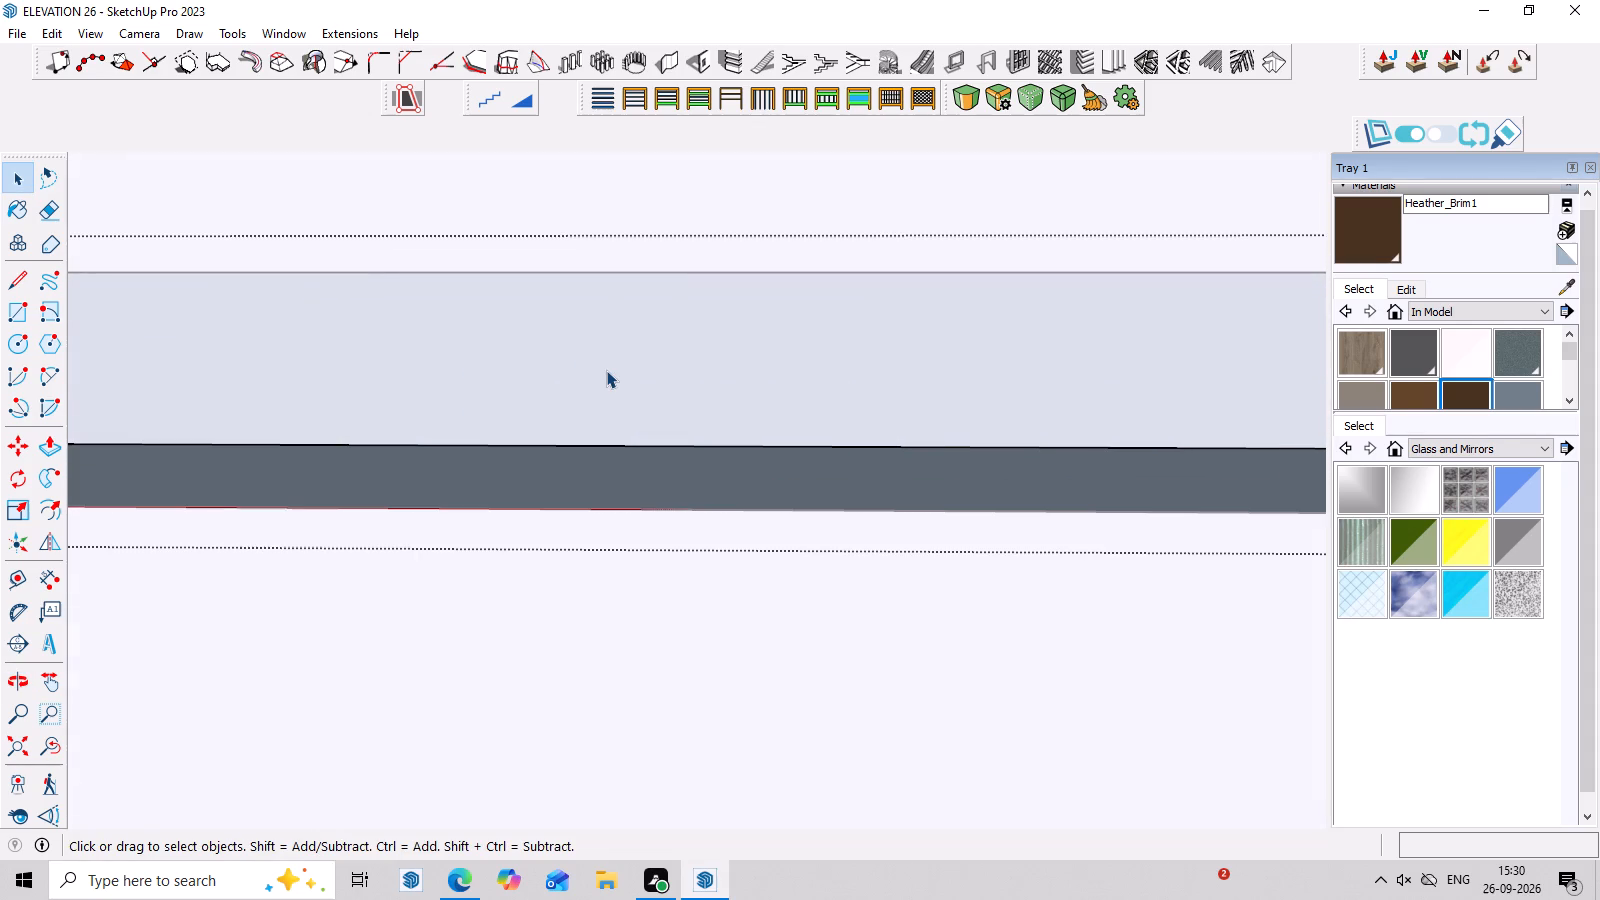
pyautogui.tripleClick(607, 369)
# Try to pick the strip's back outline from behind the boundary wall and leave the strip group.
pyautogui.scroll(-8, 607, 381)
pyautogui.scroll(-2, 704, 396)
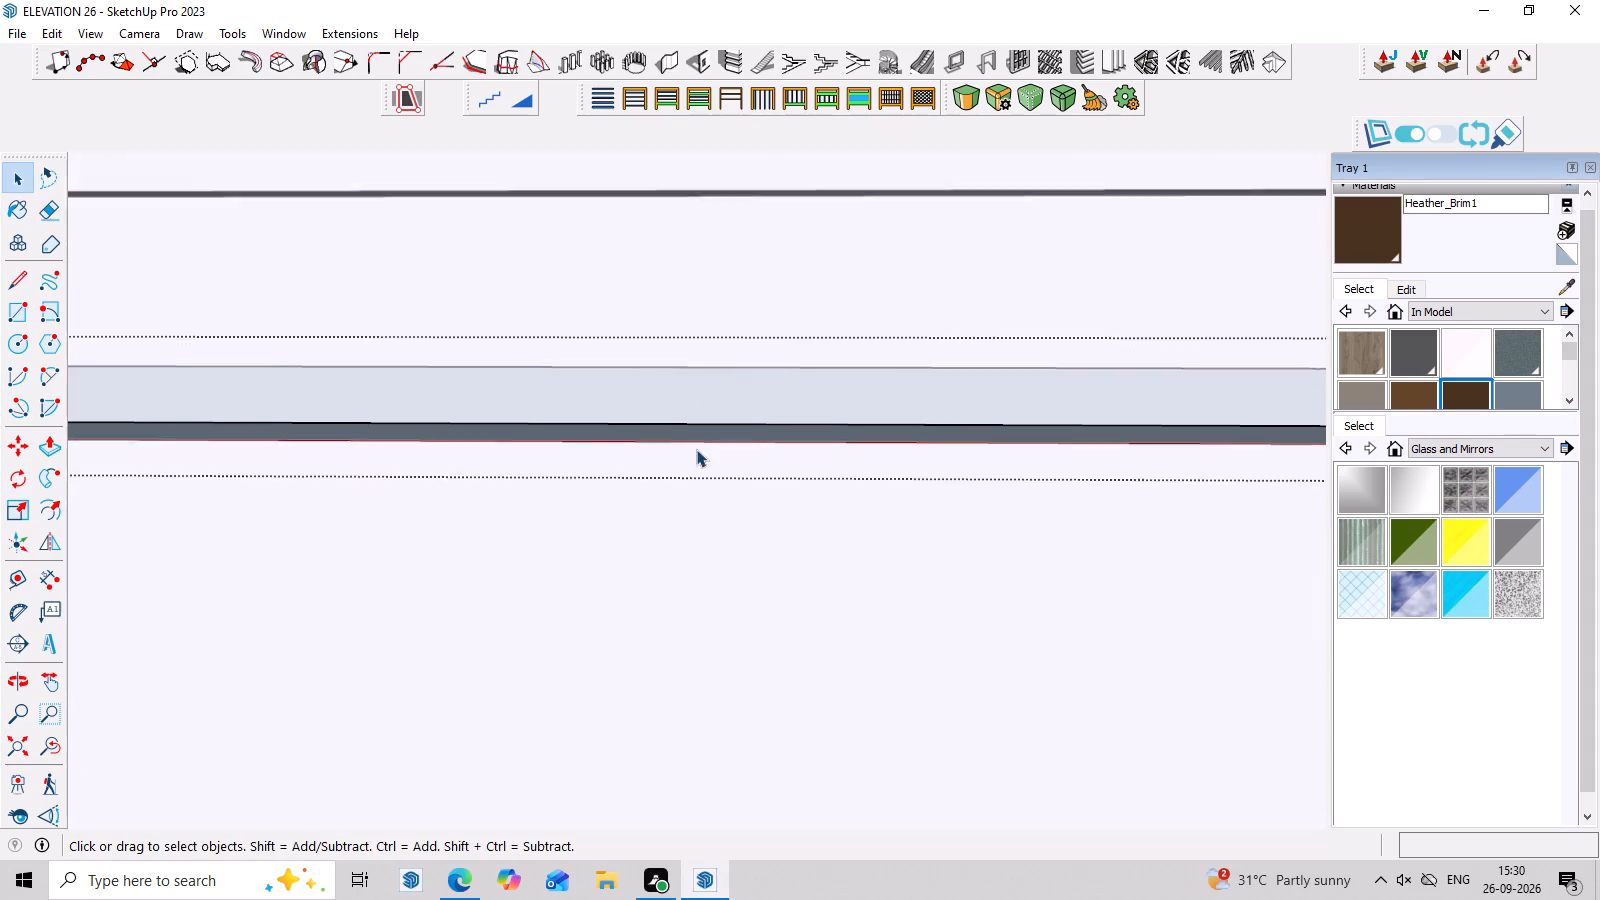
pyautogui.scroll(-12, 696, 449)
pyautogui.moveTo(920, 507); pyautogui.dragTo(491, 851, button='middle')
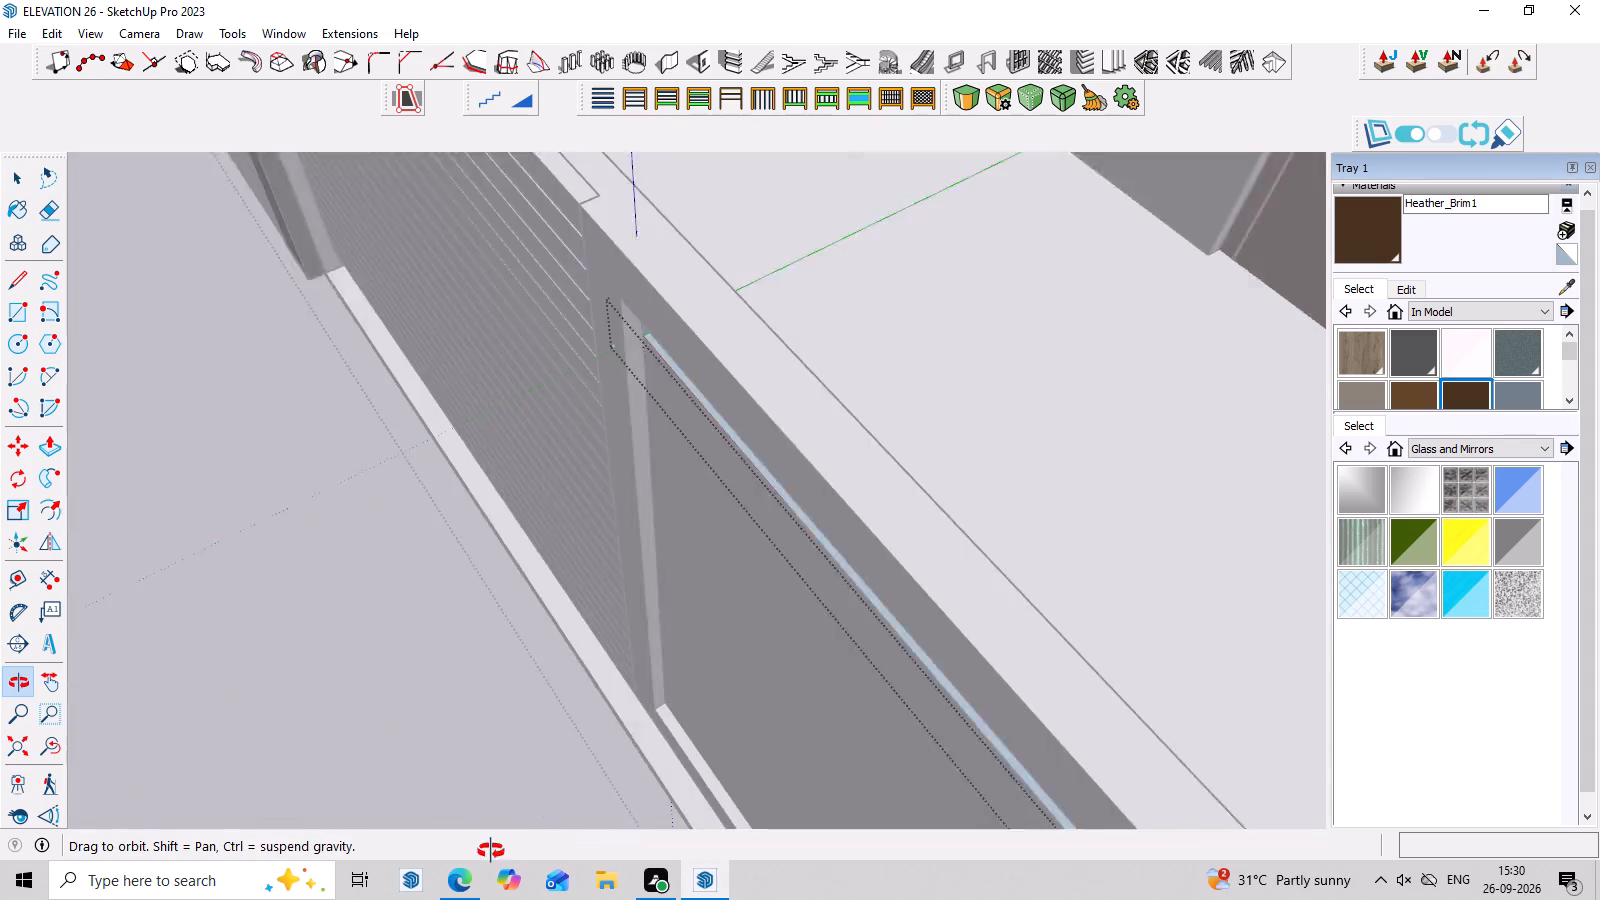
pyautogui.moveTo(491, 851); pyautogui.dragTo(488, 852, button='middle')
pyautogui.moveTo(1303, 655); pyautogui.dragTo(981, 657, button='middle')
pyautogui.scroll(-7, 981, 657)
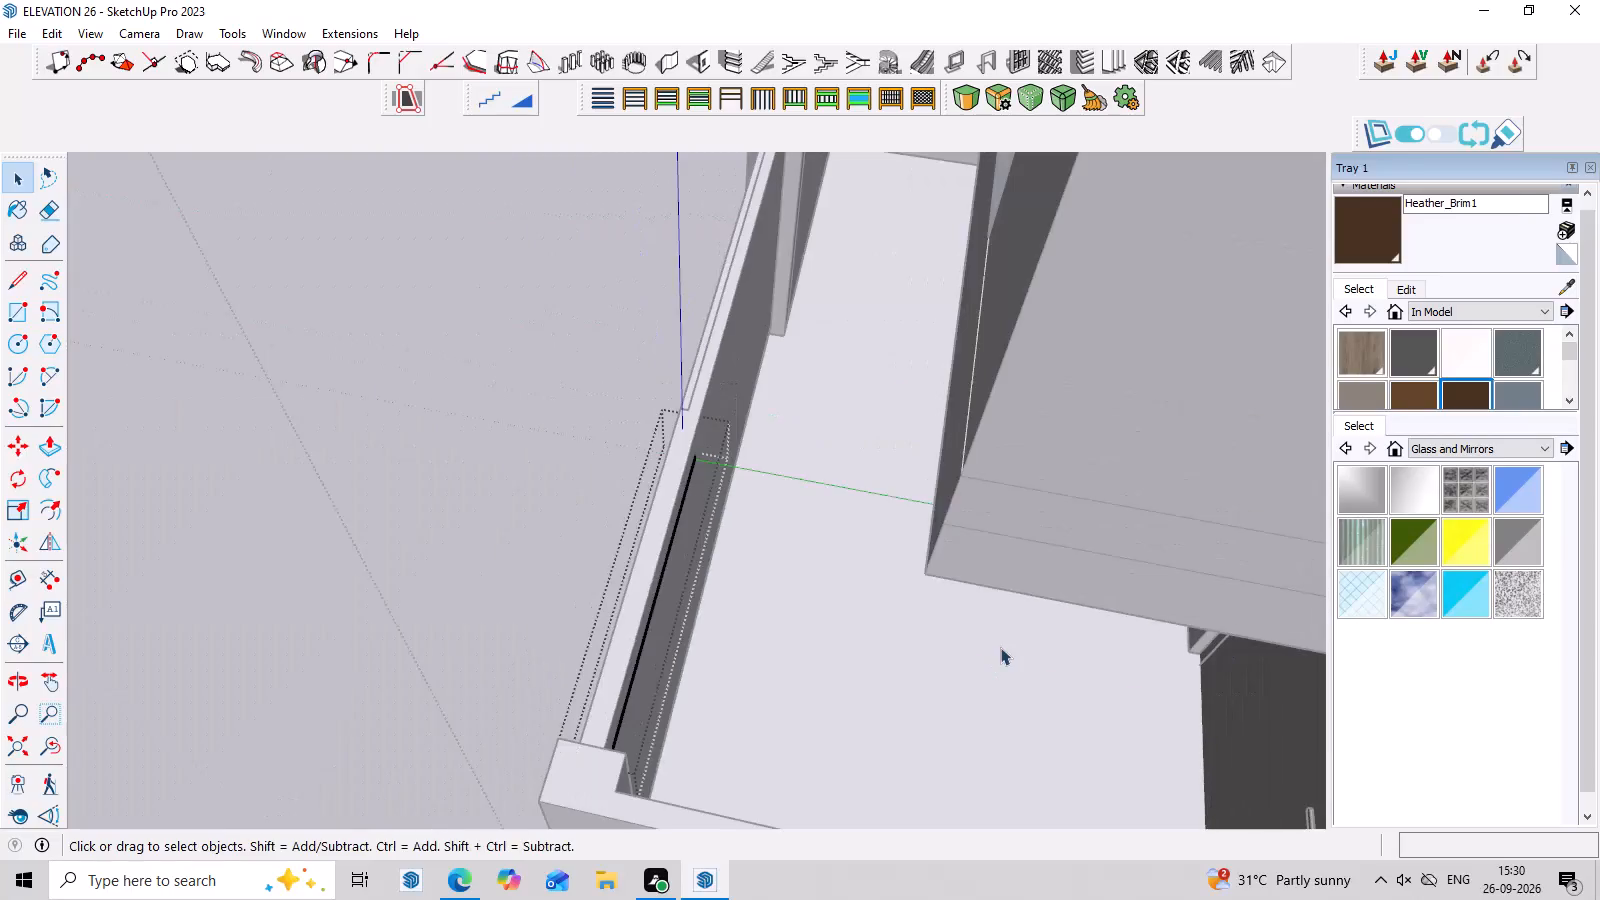
pyautogui.moveTo(1000, 647); pyautogui.dragTo(801, 578, button='middle')
pyautogui.scroll(7, 621, 521)
pyautogui.scroll(3, 506, 506)
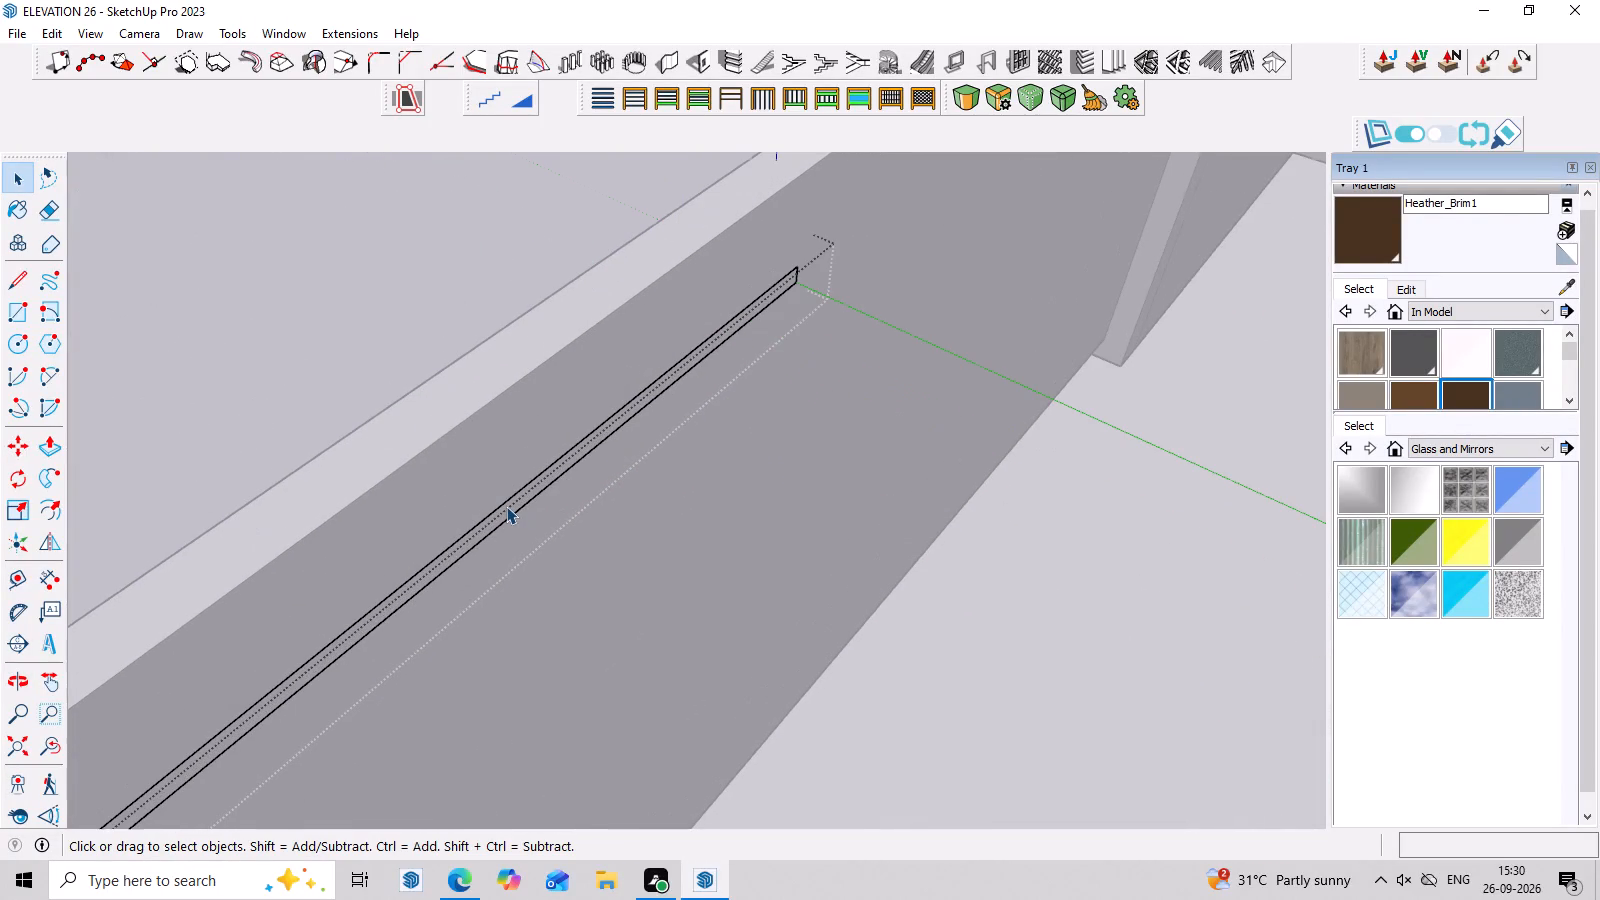
pyautogui.click(506, 506)
pyautogui.scroll(3, 506, 506)
pyautogui.click(505, 509)
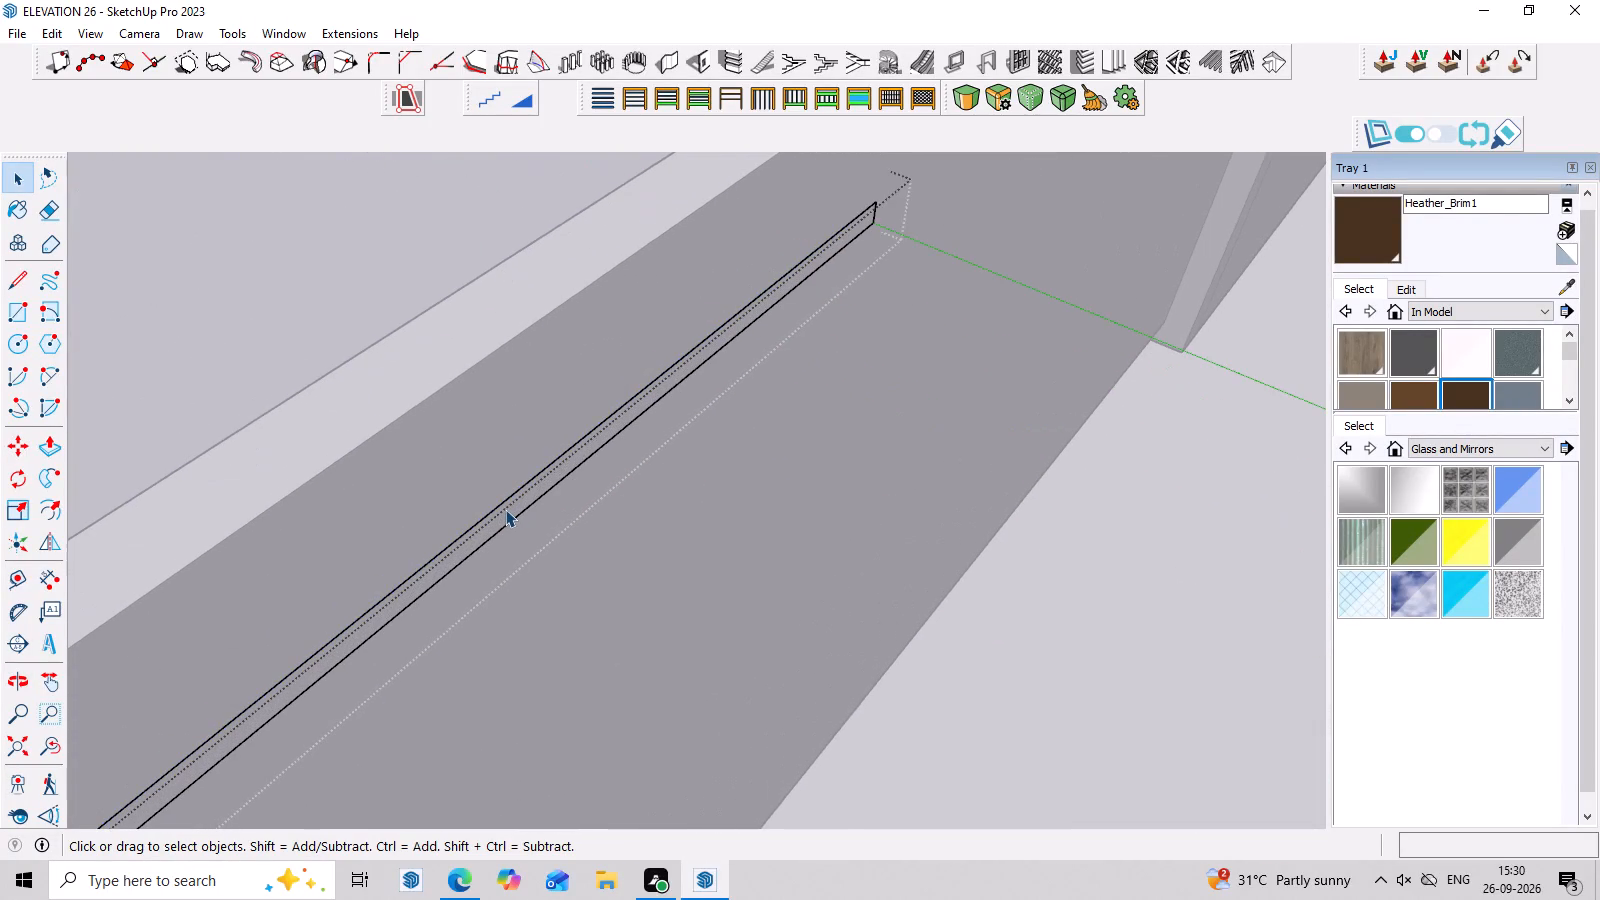
pyautogui.scroll(4, 505, 509)
pyautogui.doubleClick(505, 509)
pyautogui.scroll(3, 505, 509)
pyautogui.doubleClick(505, 509)
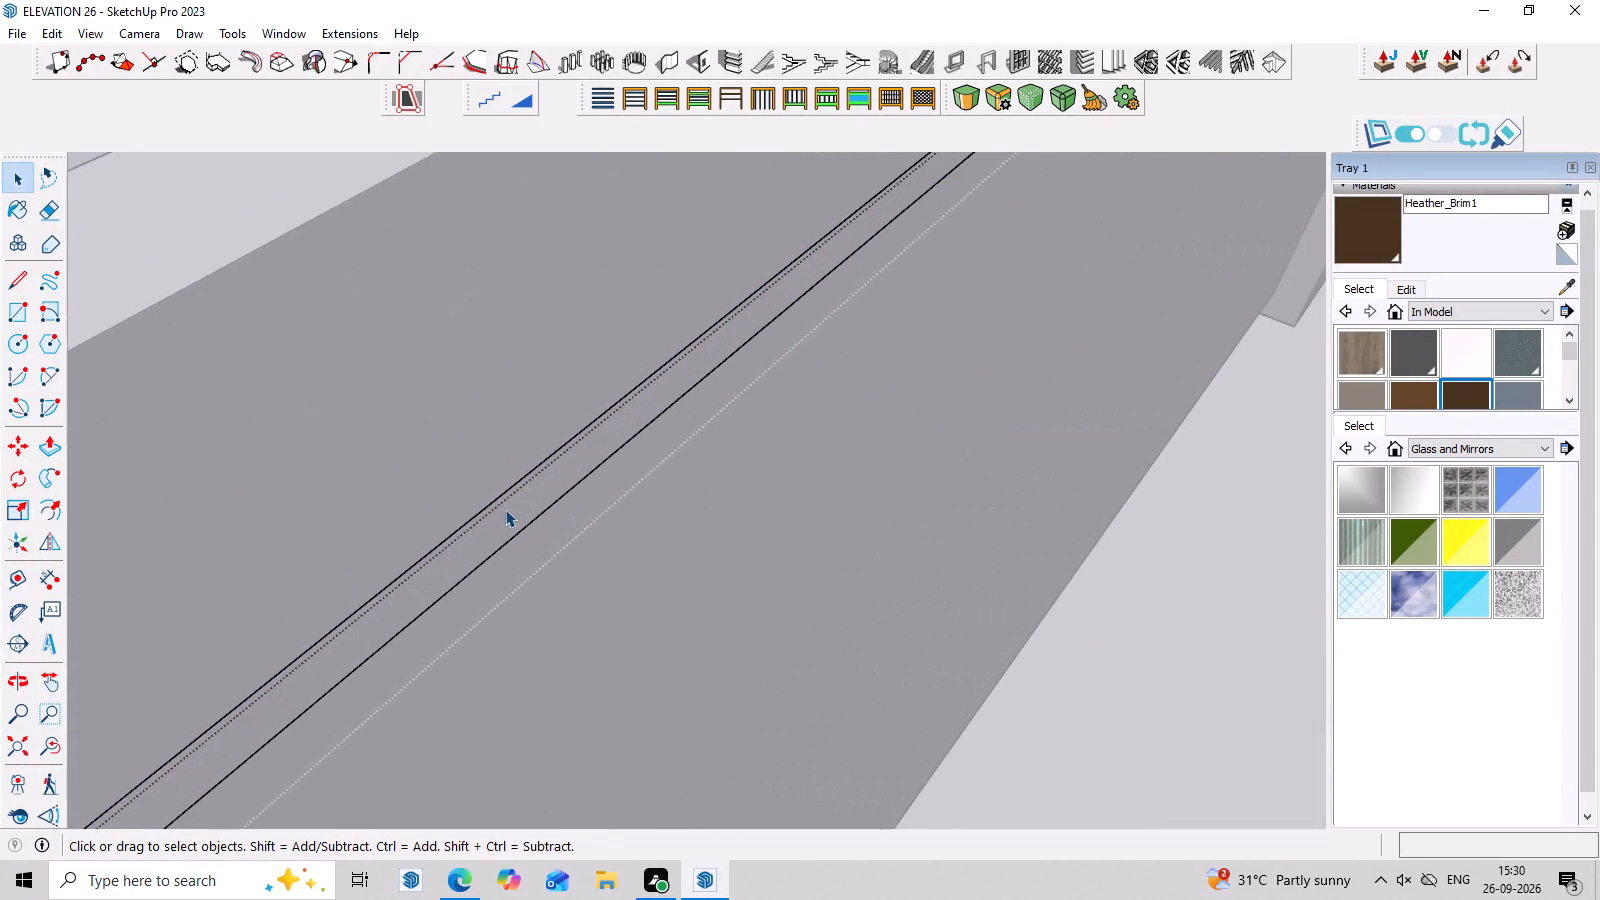
pyautogui.scroll(3, 505, 509)
pyautogui.press('space')
pyautogui.click(1136, 605)
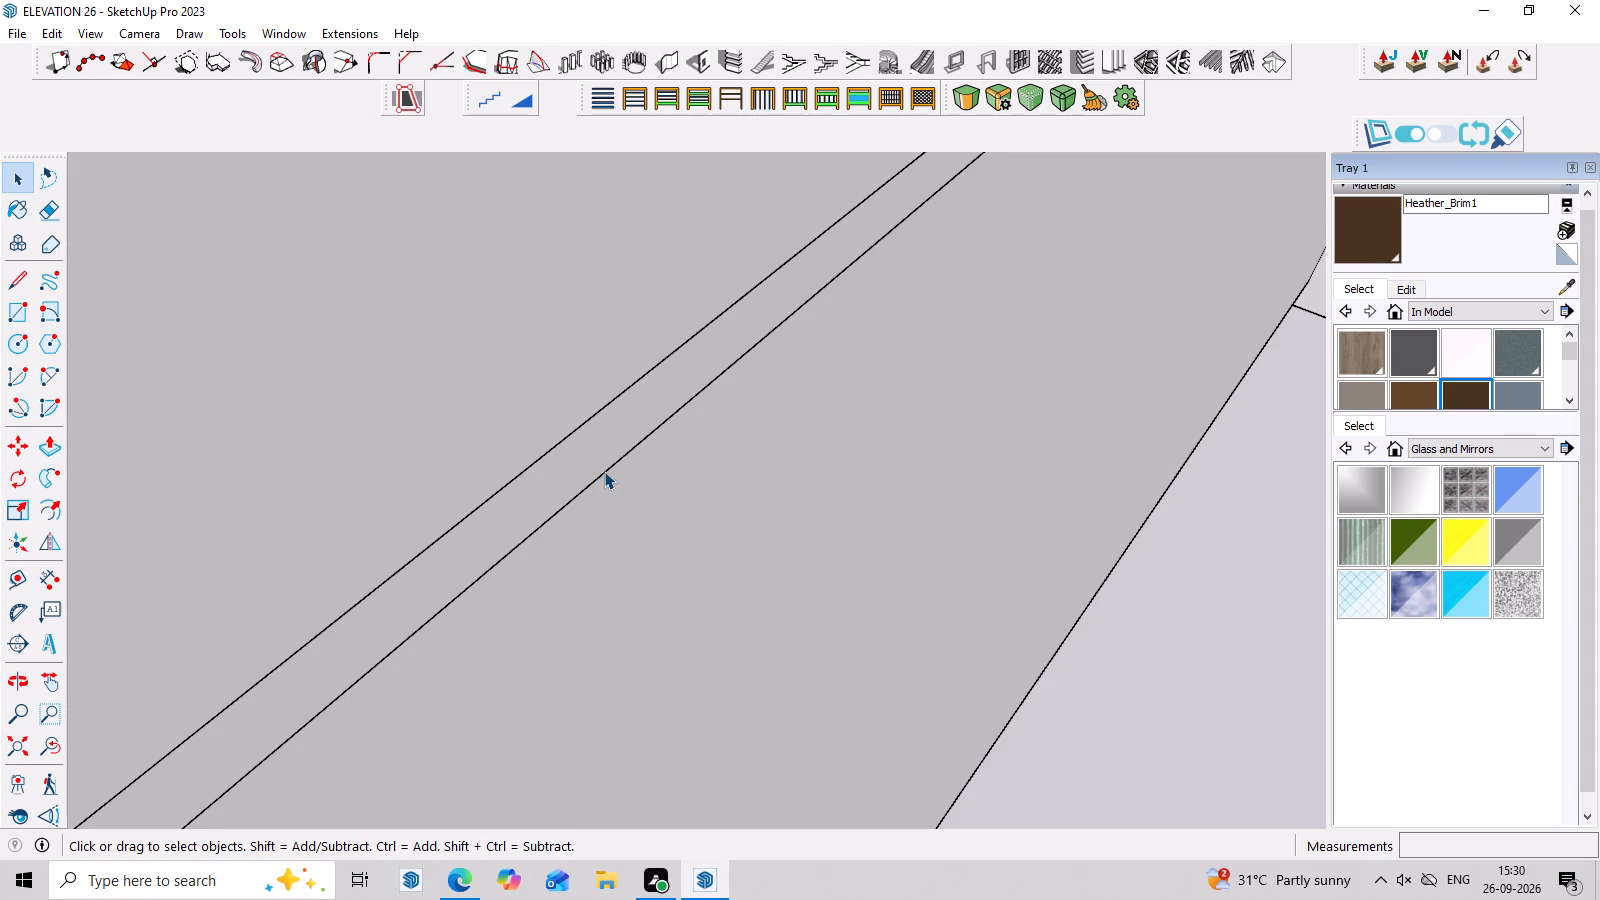
# Select the connected boundary wall geometry around the strip outline to check how it is attached.
pyautogui.click(595, 459)
pyautogui.scroll(3, 595, 459)
pyautogui.tripleClick(595, 459)
pyautogui.scroll(2, 595, 459)
pyautogui.scroll(-2, 595, 459)
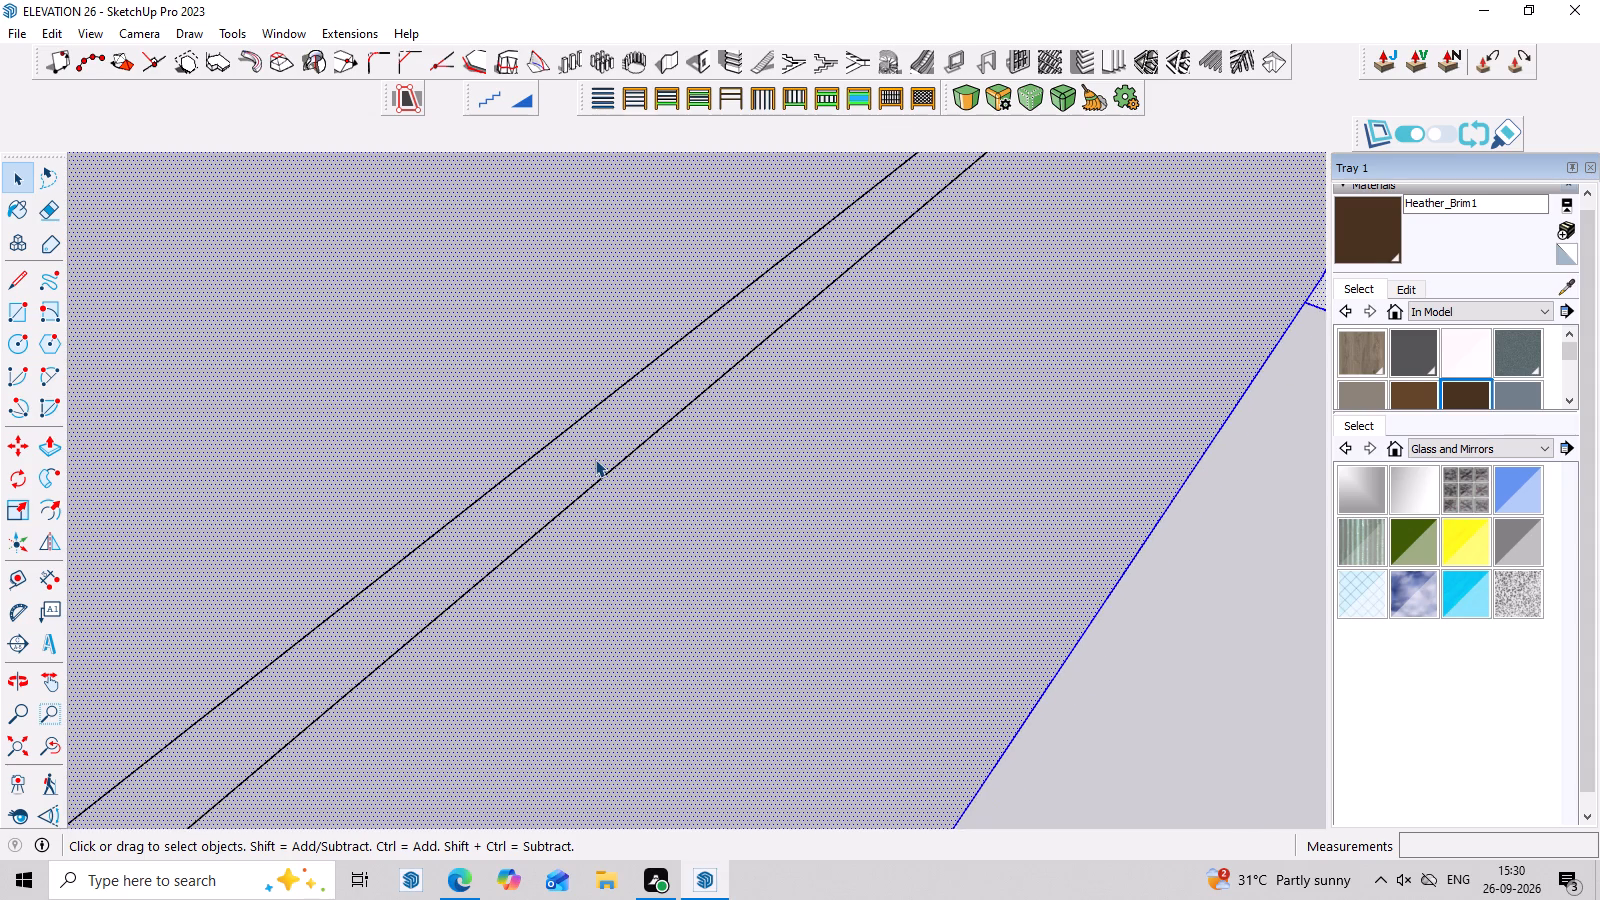
pyautogui.scroll(-18, 595, 459)
pyautogui.scroll(-4, 844, 500)
pyautogui.moveTo(1008, 556); pyautogui.dragTo(943, 553, button='middle')
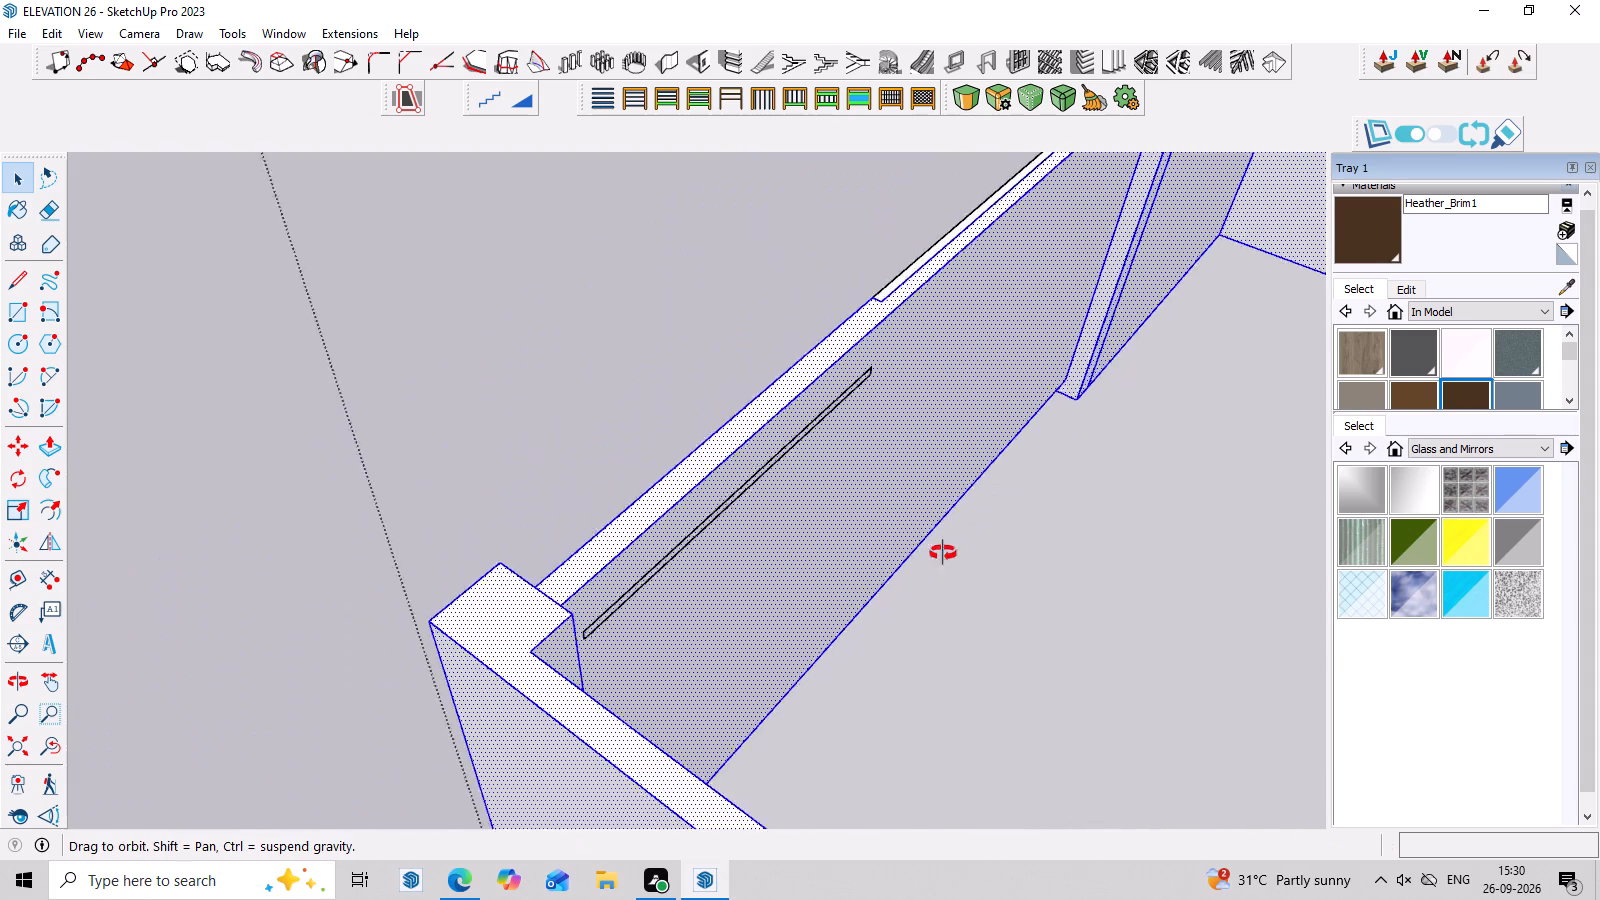
pyautogui.moveTo(943, 553); pyautogui.dragTo(685, 485, button='middle')
pyautogui.scroll(-15, 685, 485)
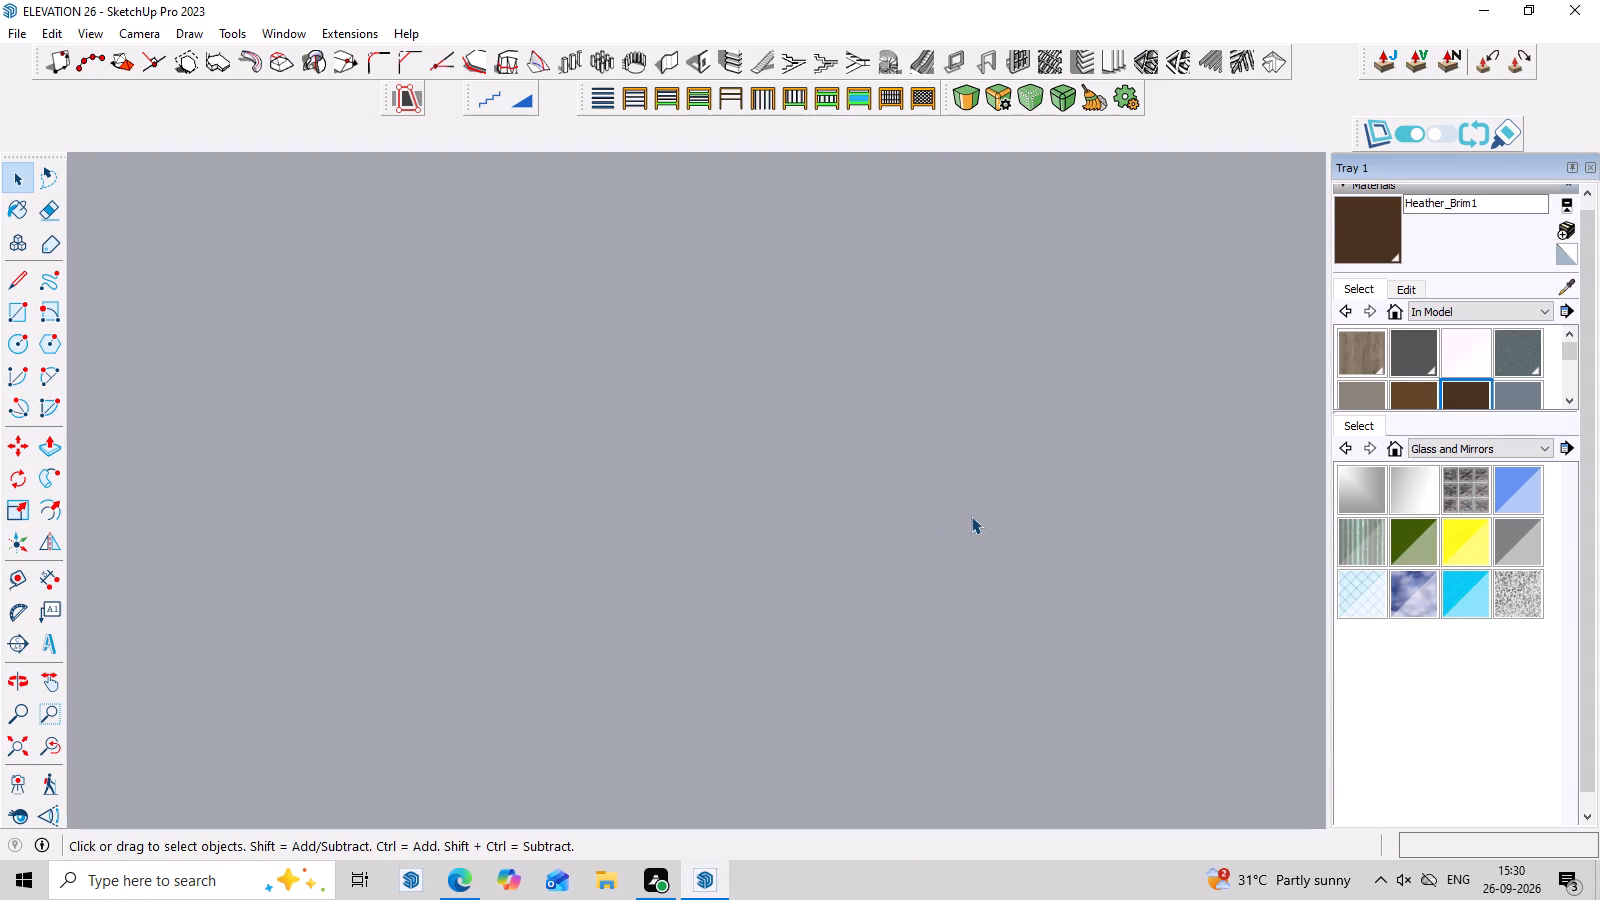
# Draw a rectangle about 3' 4" by 1" over the strip outline on the boundary wall's inner face.
pyautogui.click(16, 746)
pyautogui.scroll(-7, 297, 679)
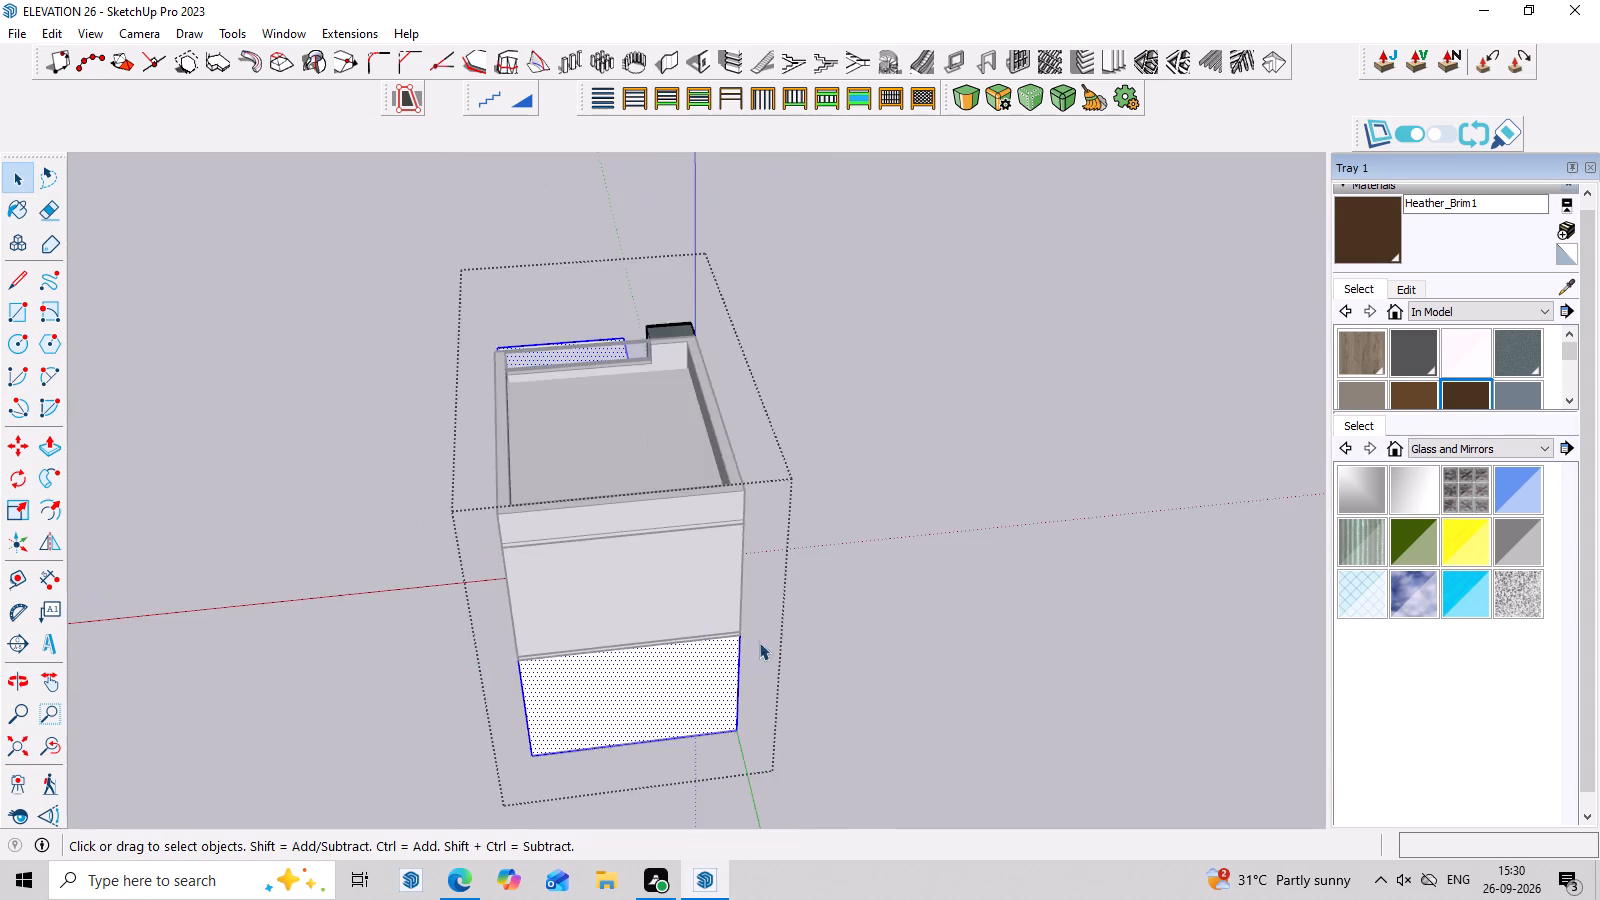
pyautogui.moveTo(802, 654); pyautogui.dragTo(323, 616, button='middle')
pyautogui.scroll(4, 738, 580)
pyautogui.moveTo(783, 562); pyautogui.dragTo(0, 585, button='middle')
pyautogui.scroll(5, 705, 560)
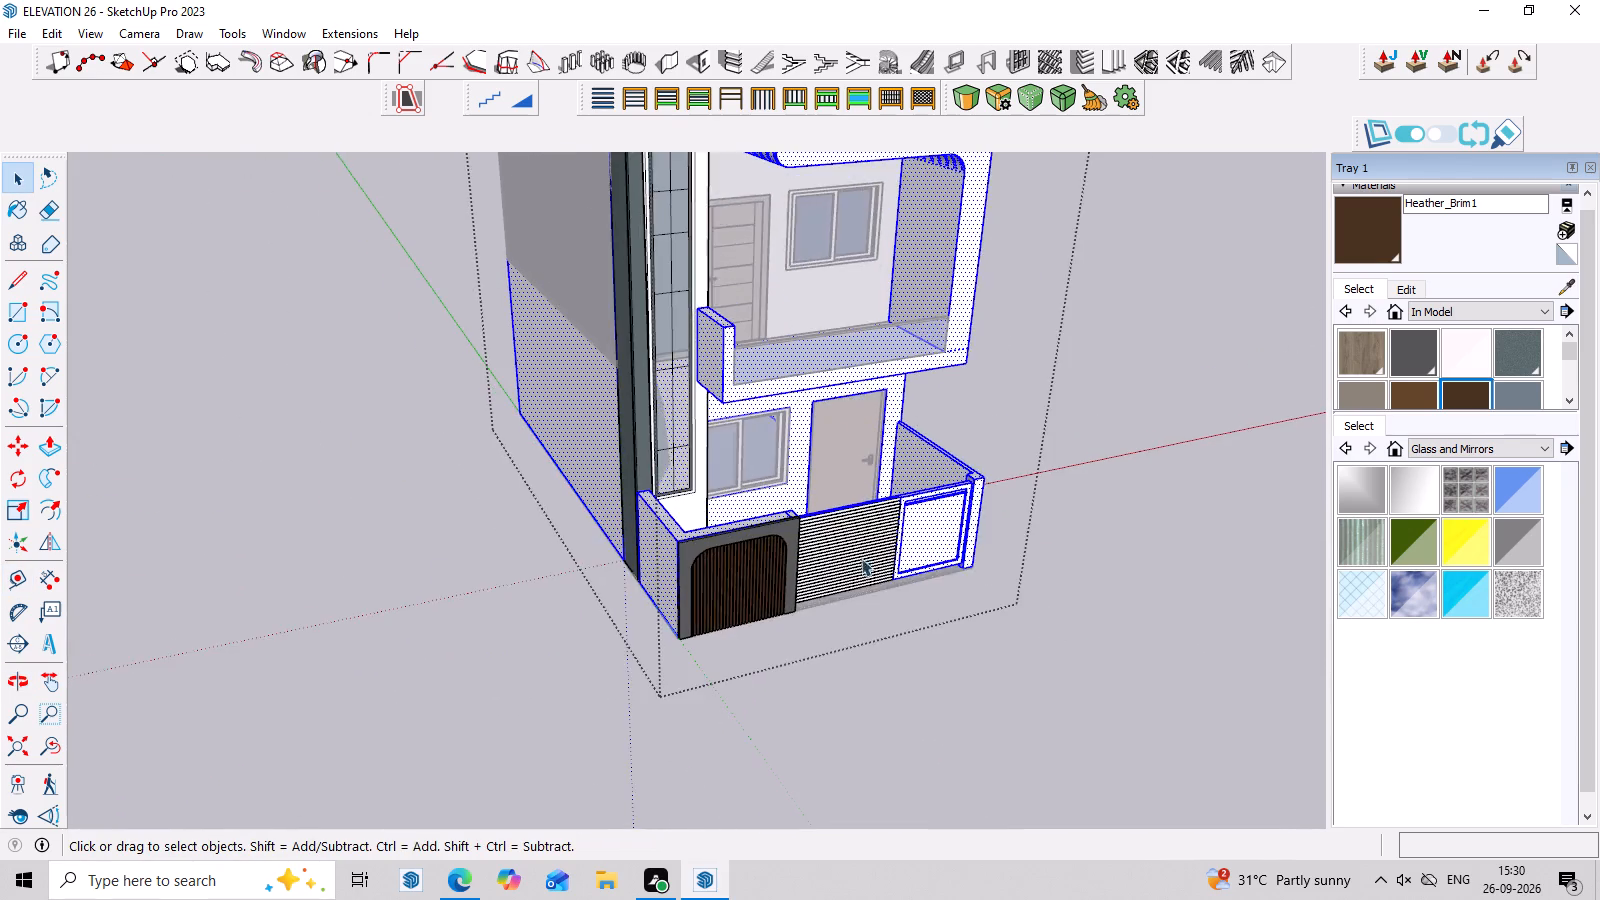
pyautogui.scroll(2, 861, 558)
pyautogui.moveTo(997, 527); pyautogui.dragTo(765, 539, button='middle')
pyautogui.scroll(7, 866, 536)
pyautogui.moveTo(1094, 505); pyautogui.dragTo(328, 760, button='middle')
pyautogui.scroll(10, 321, 678)
pyautogui.middleClick(711, 529)
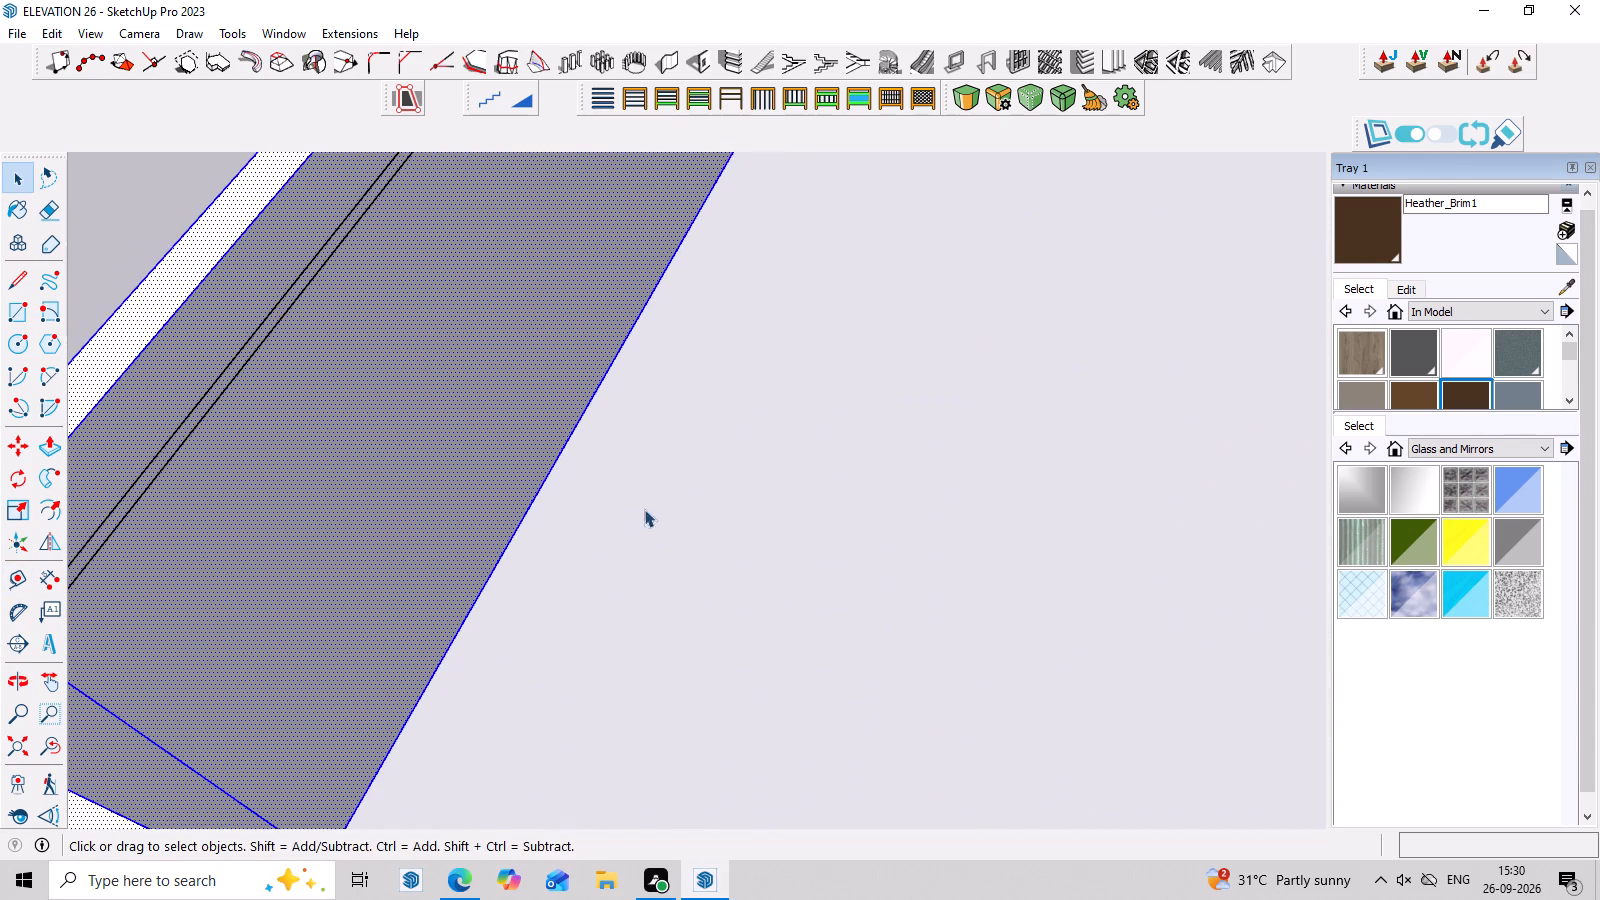
pyautogui.scroll(-4, 693, 495)
pyautogui.moveTo(737, 501); pyautogui.dragTo(670, 511, button='middle')
pyautogui.scroll(4, 442, 463)
pyautogui.moveTo(441, 447); pyautogui.dragTo(434, 392, button='middle')
pyautogui.scroll(3, 348, 392)
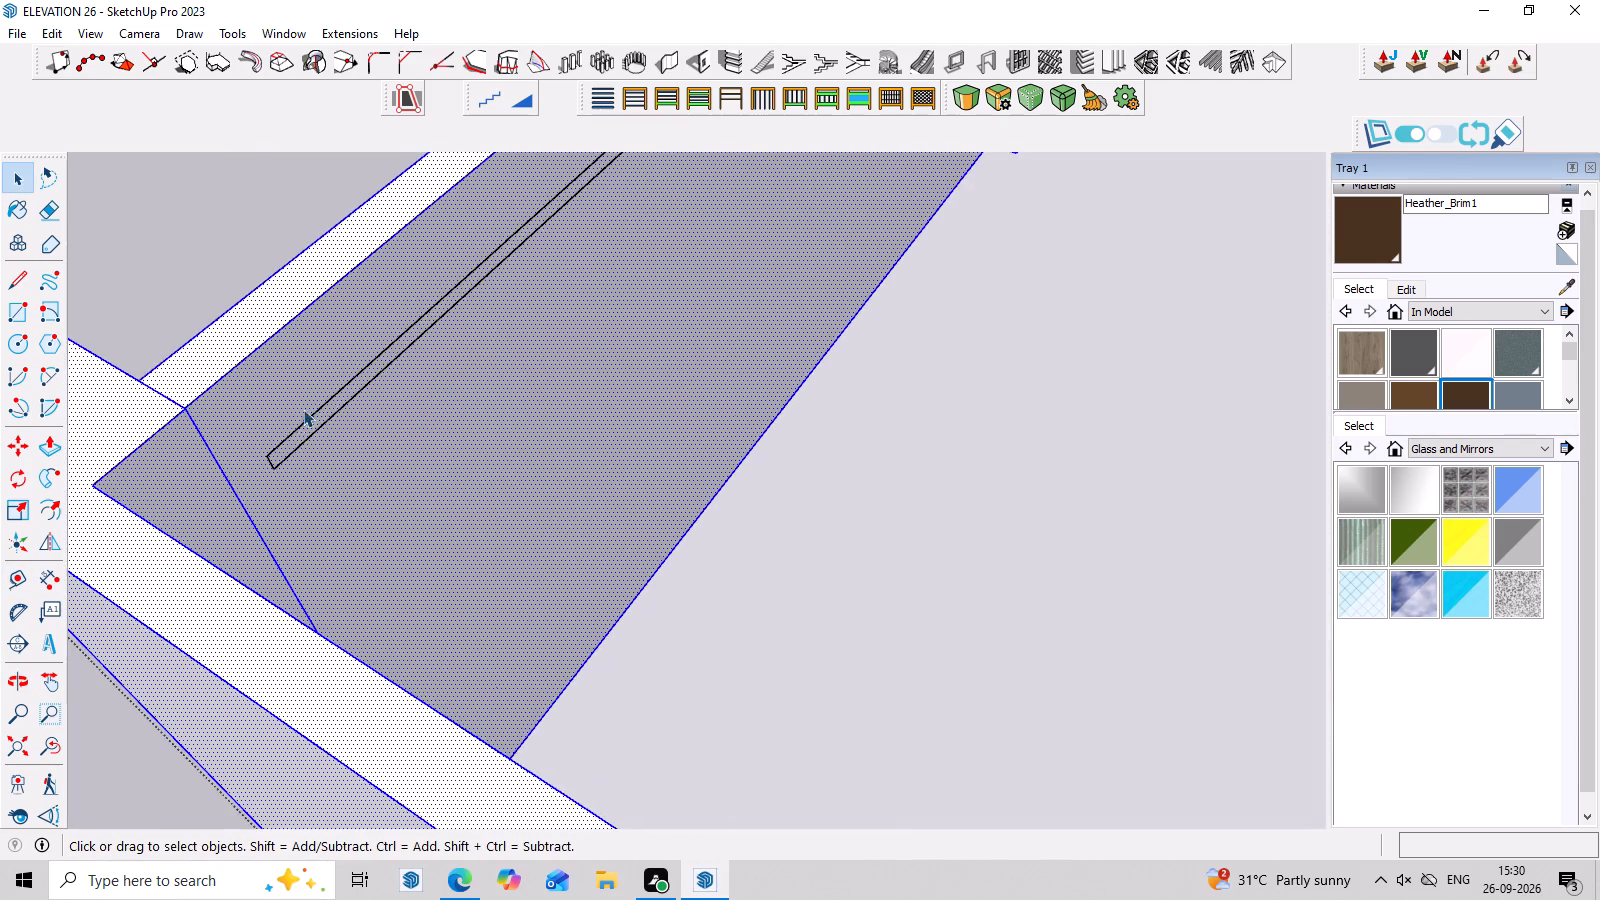
pyautogui.scroll(3, 274, 455)
pyautogui.press('r')
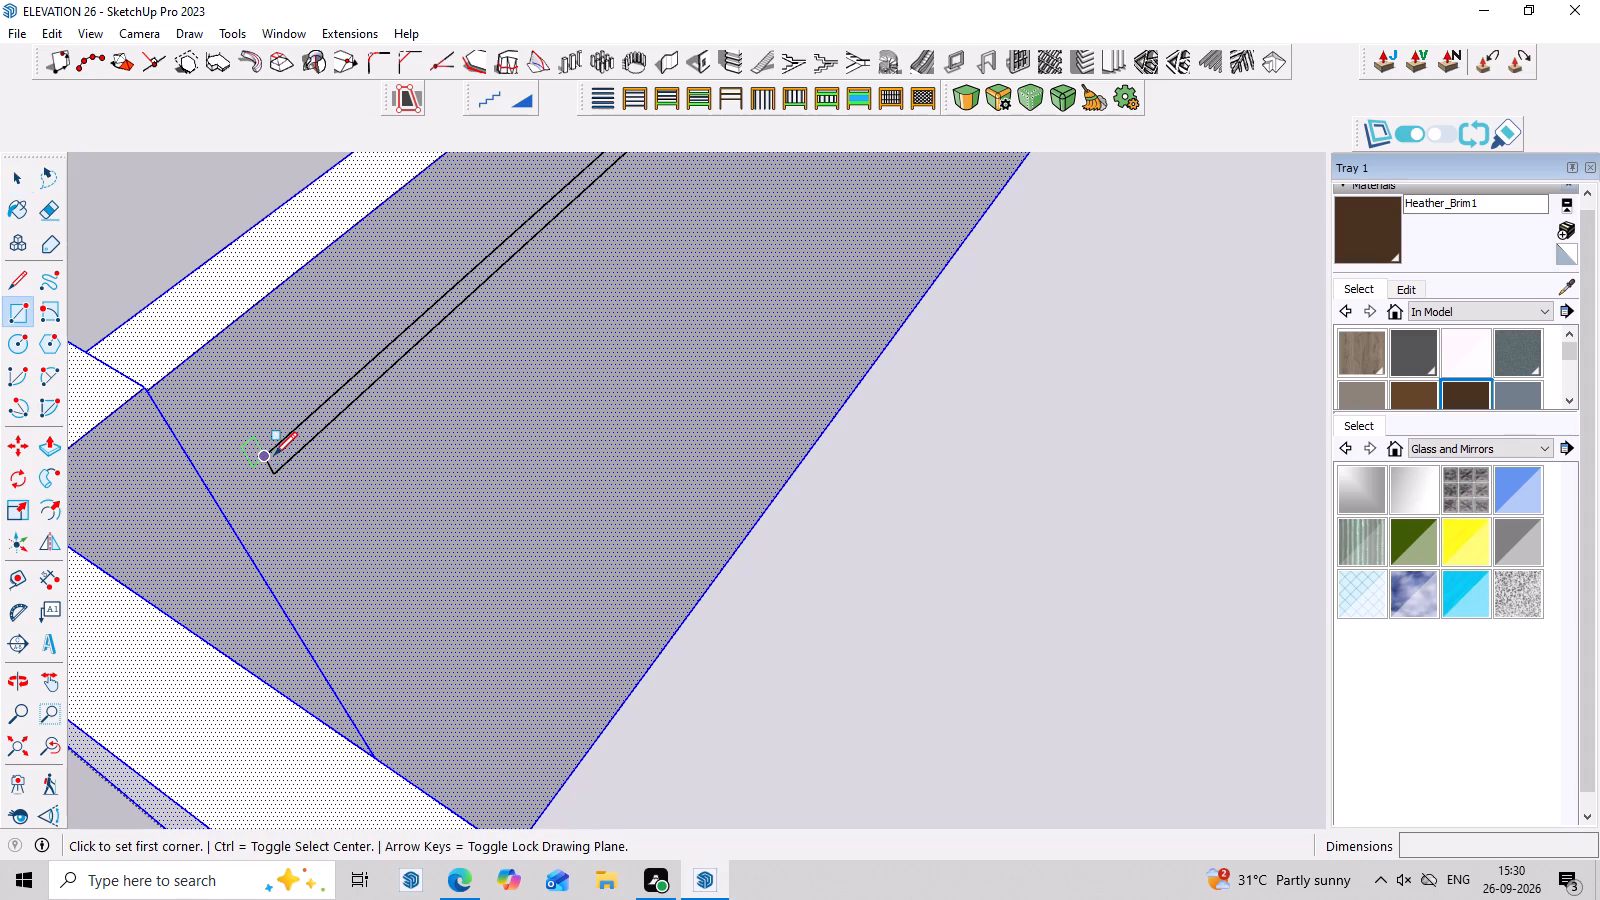
pyautogui.click(263, 455)
pyautogui.scroll(-9, 391, 439)
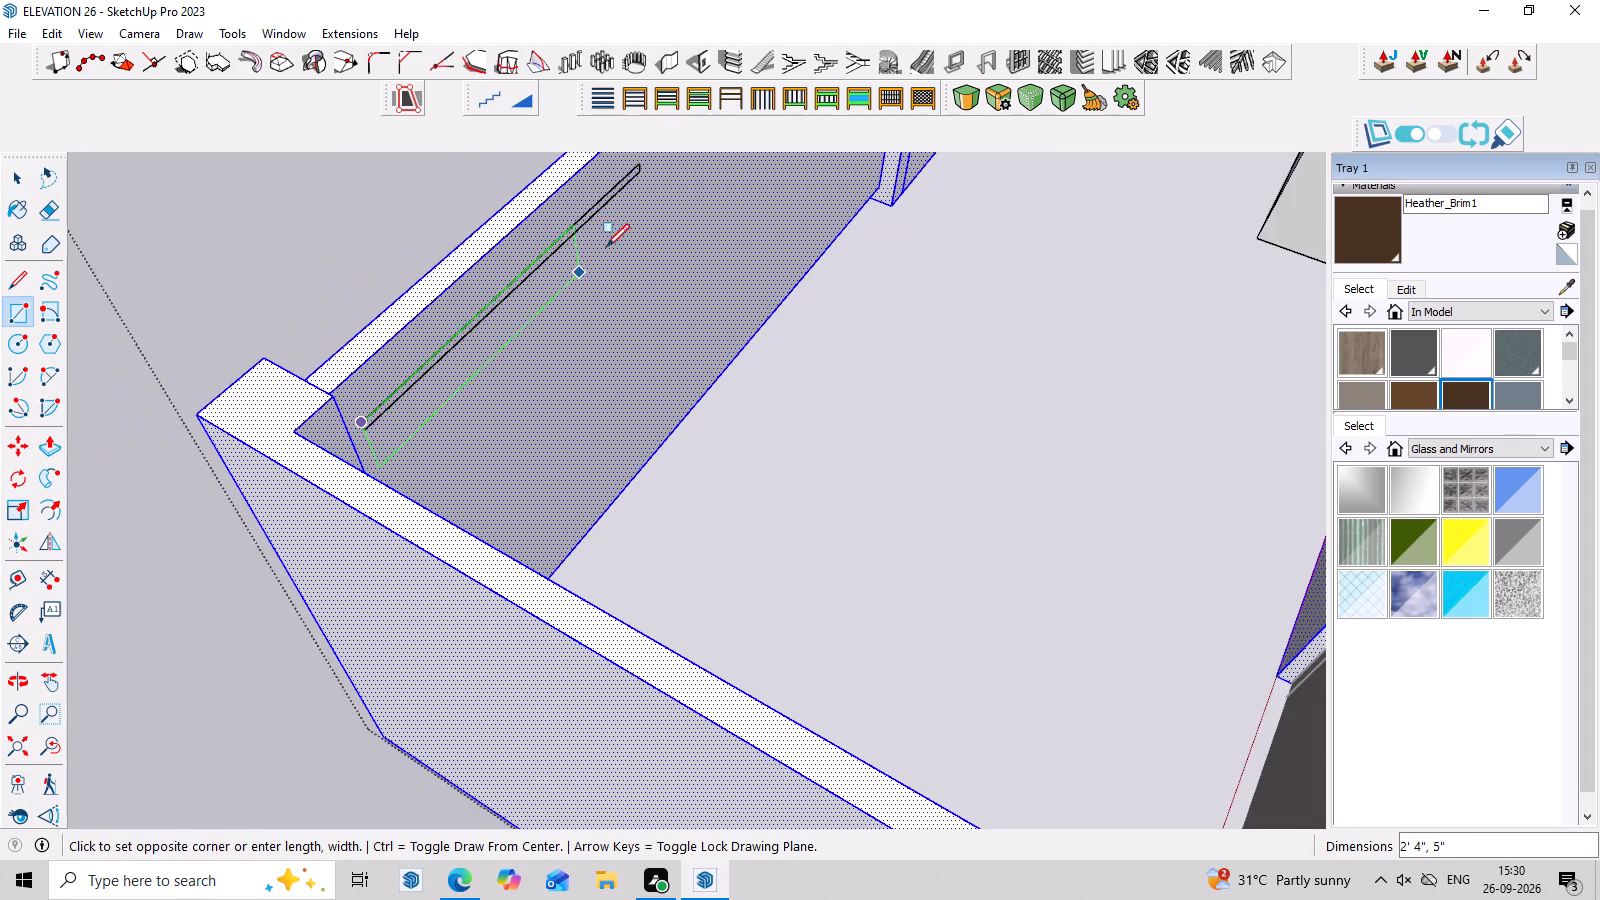
pyautogui.scroll(5, 635, 200)
pyautogui.click(643, 164)
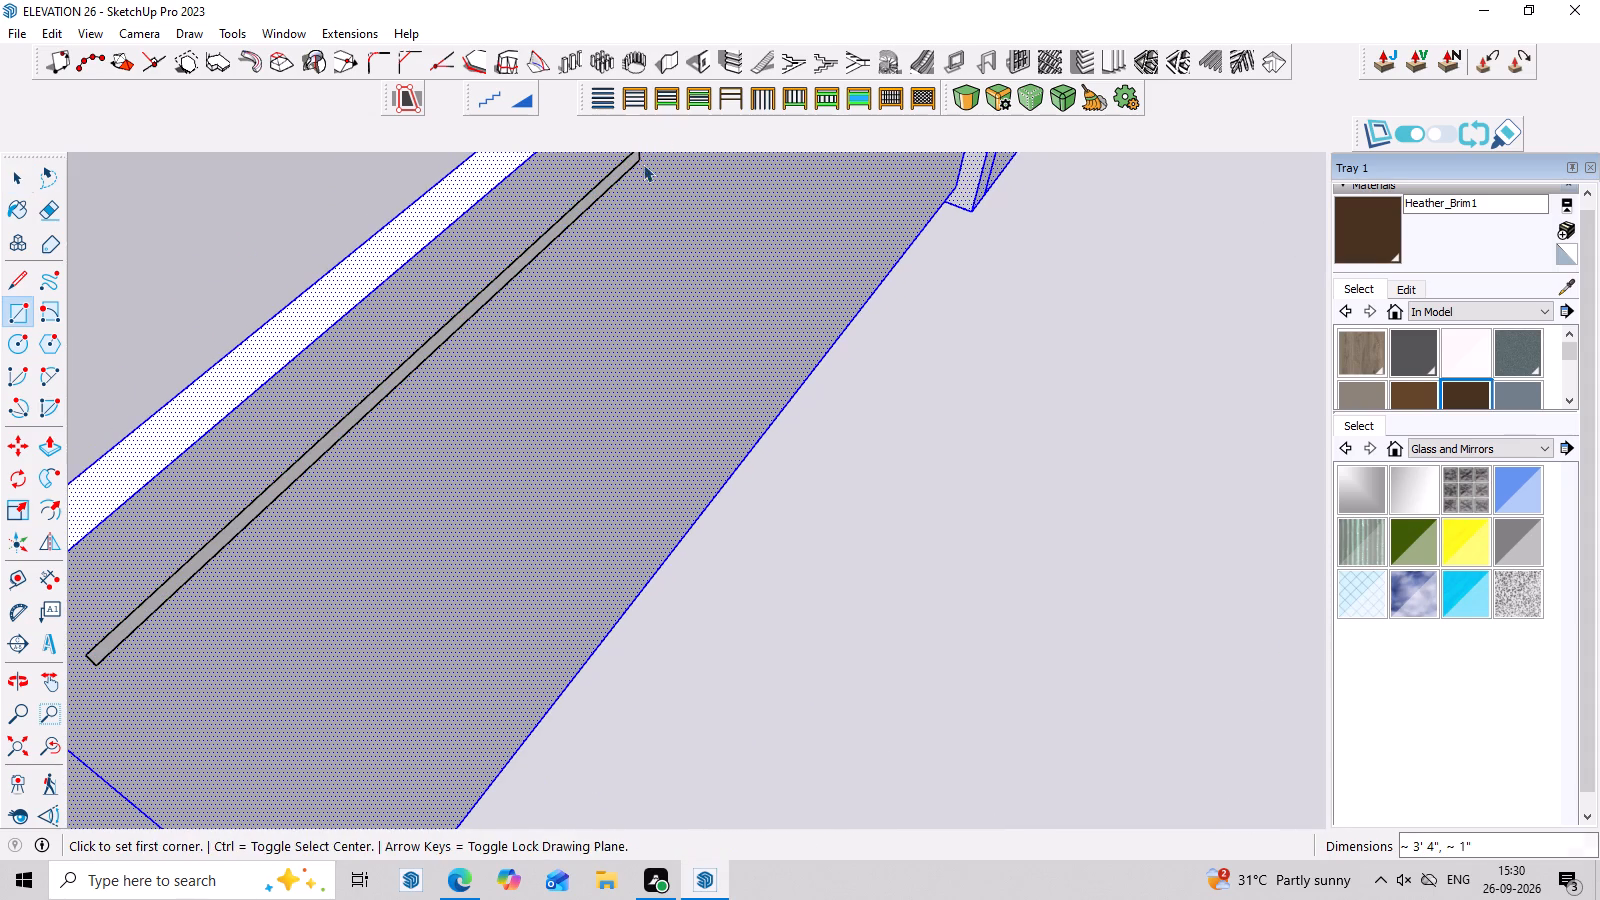
# Cut the thin rectangular face from the wall's inner side to open the slot through the wall.
pyautogui.press('space')
pyautogui.click(559, 232)
pyautogui.scroll(3, 559, 232)
pyautogui.click(559, 225)
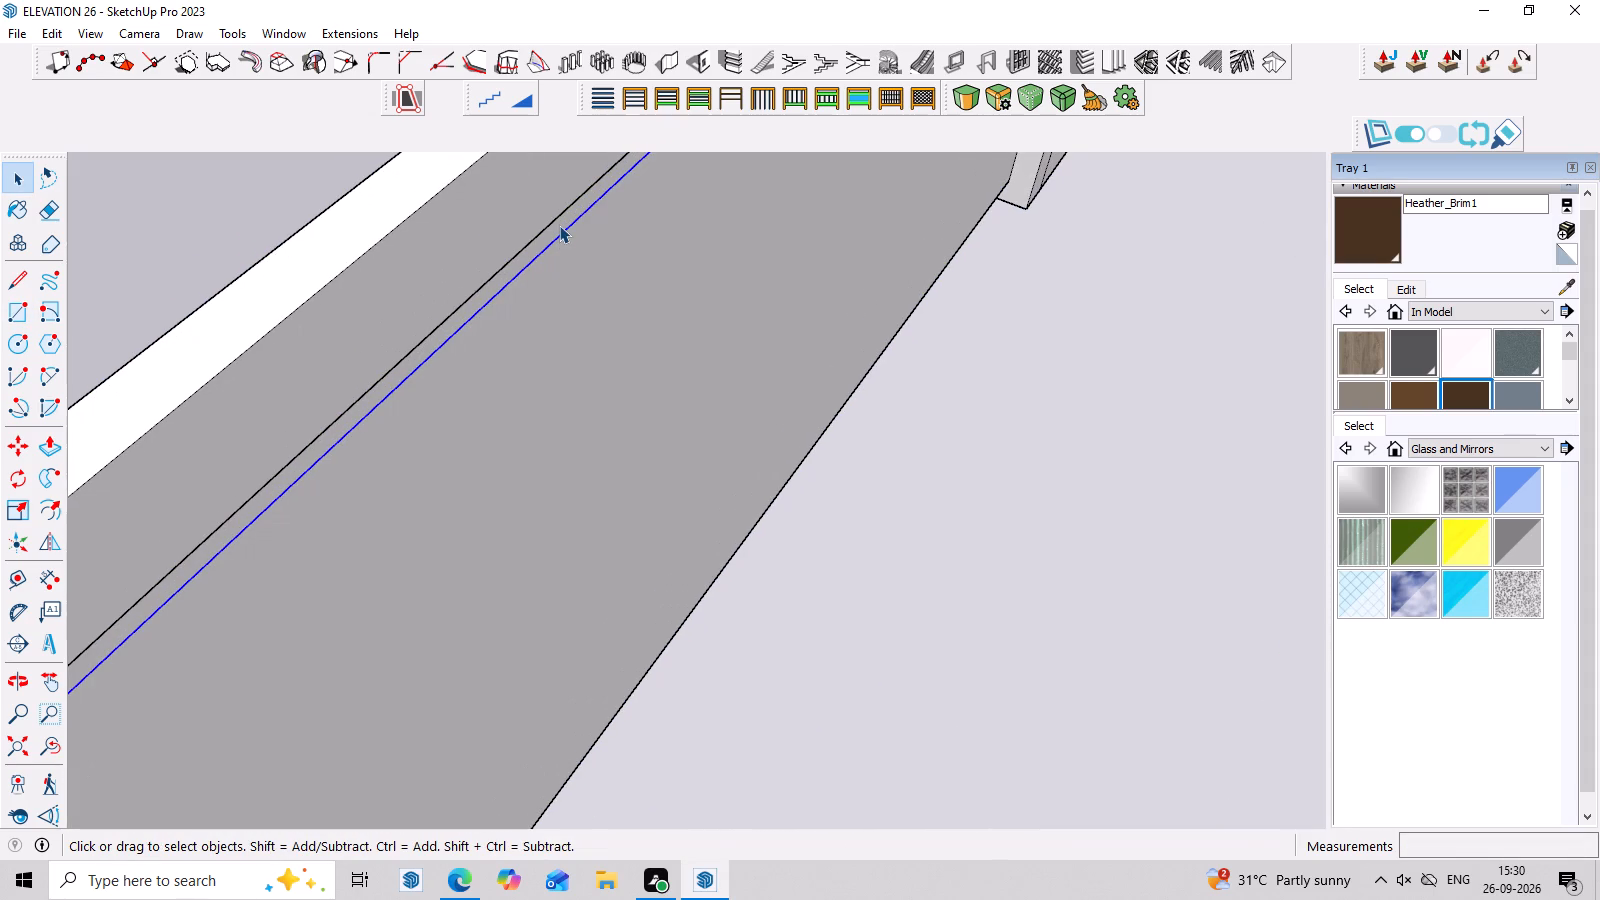
pyautogui.scroll(2, 559, 225)
pyautogui.hotkey('ctrl', 'x')
# Examine the horizontal slot in the framed panel from the front at several angles.
pyautogui.scroll(-8, 535, 411)
pyautogui.moveTo(270, 540); pyautogui.dragTo(1097, 236, button='middle')
pyautogui.scroll(-3, 806, 350)
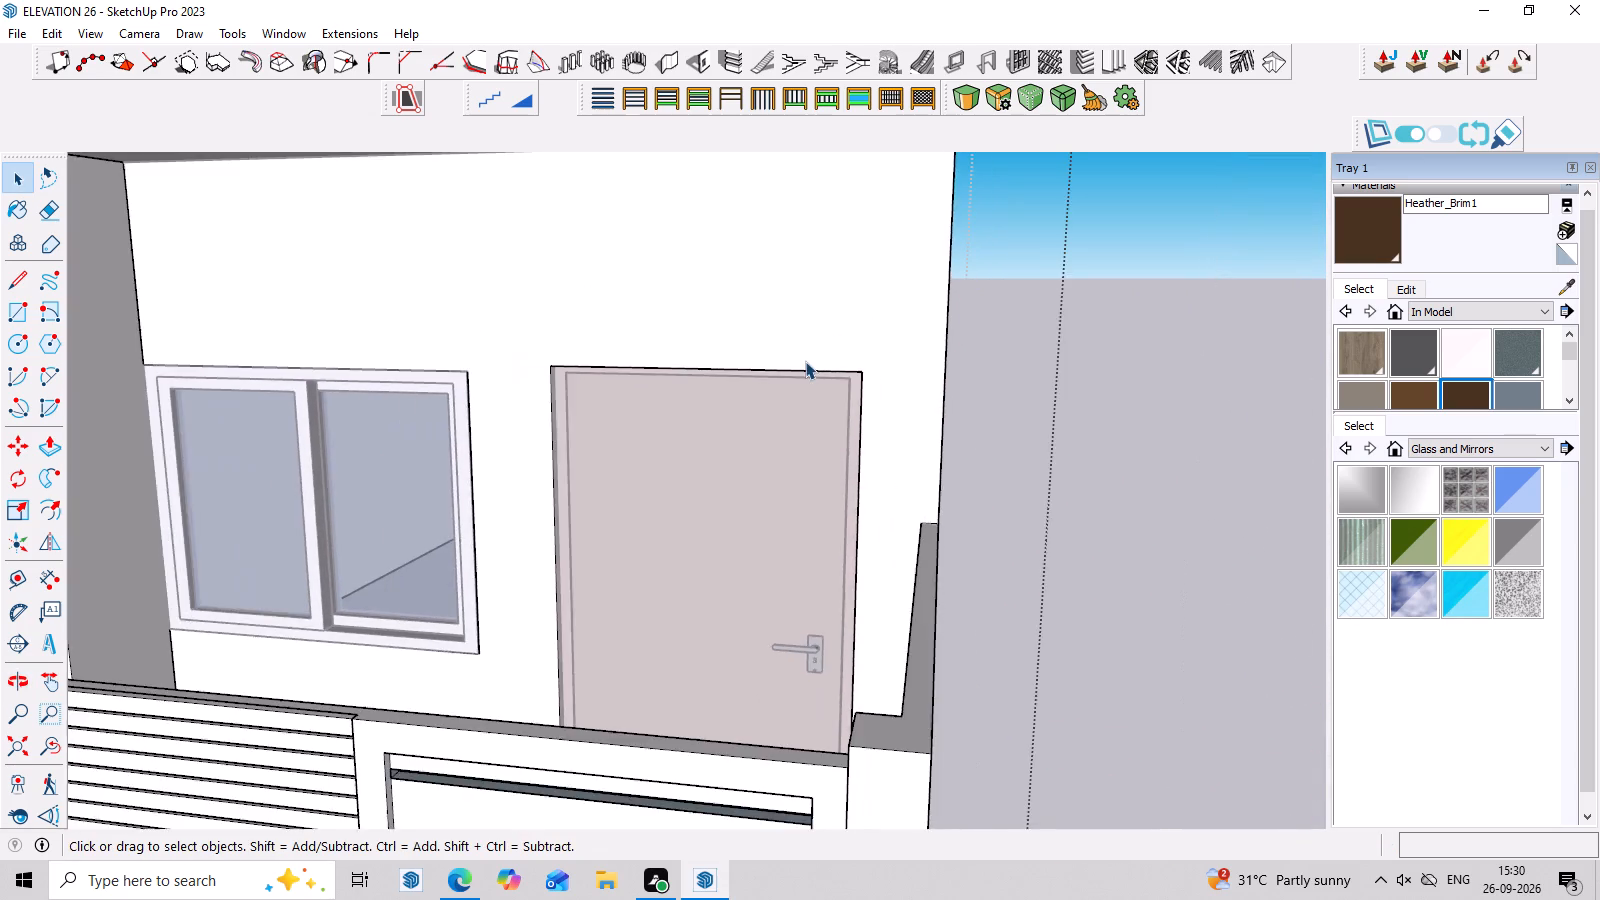
pyautogui.scroll(-5, 805, 361)
pyautogui.scroll(4, 748, 623)
pyautogui.scroll(11, 748, 525)
pyautogui.moveTo(886, 588); pyautogui.dragTo(964, 528, button='middle')
pyautogui.scroll(-11, 964, 528)
pyautogui.moveTo(993, 517); pyautogui.dragTo(1000, 543, button='middle')
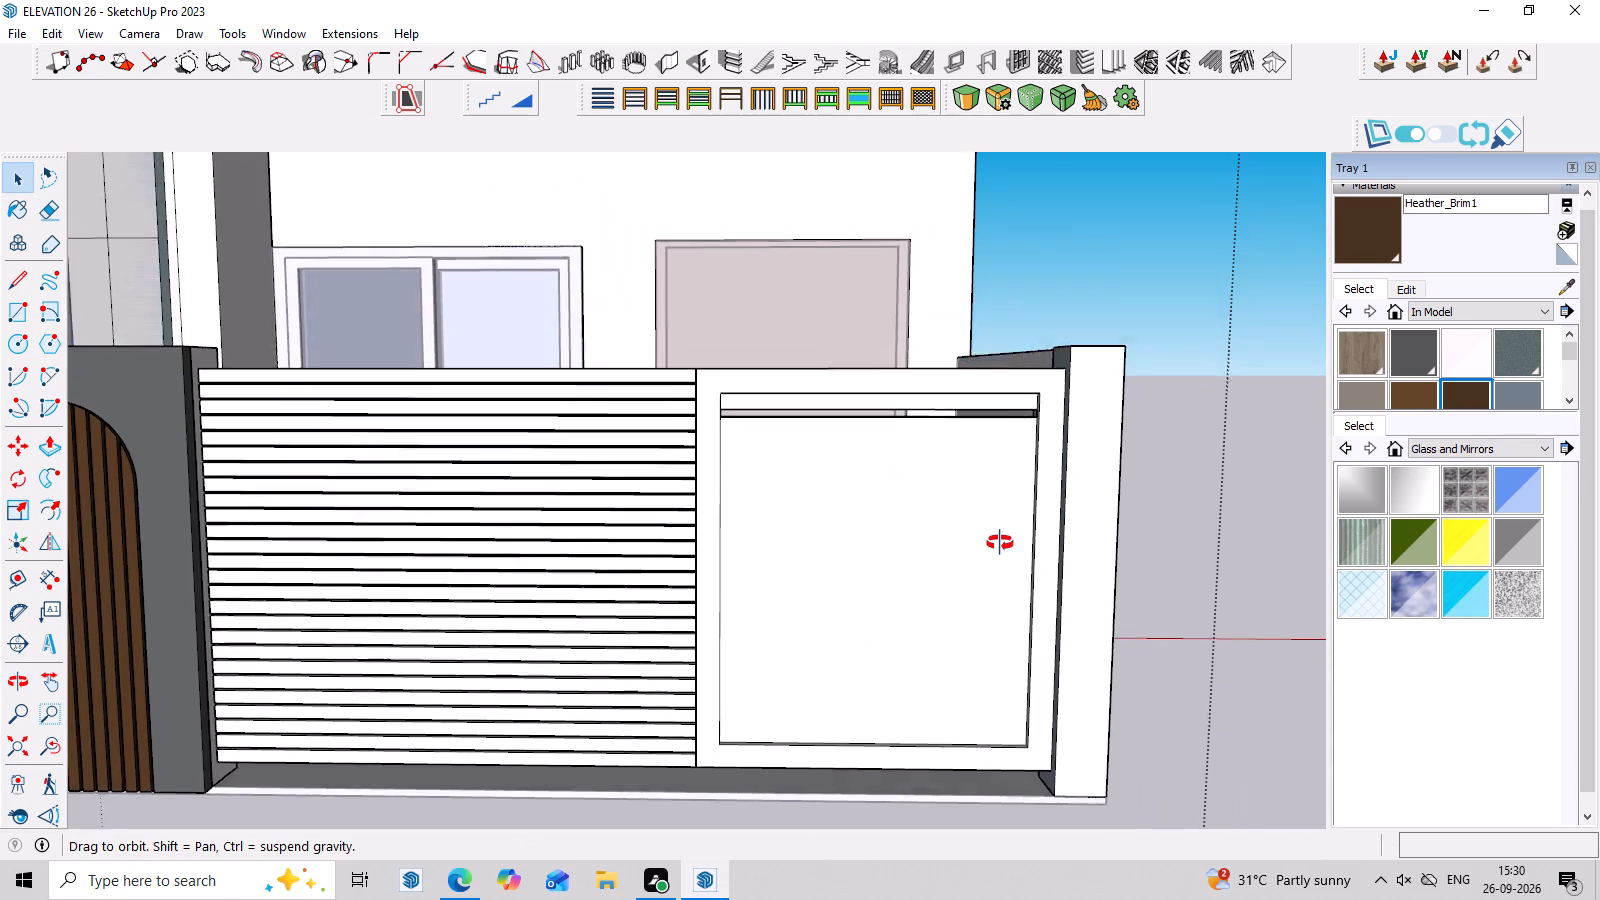
pyautogui.moveTo(1000, 543); pyautogui.dragTo(1004, 563, button='middle')
pyautogui.scroll(11, 1040, 492)
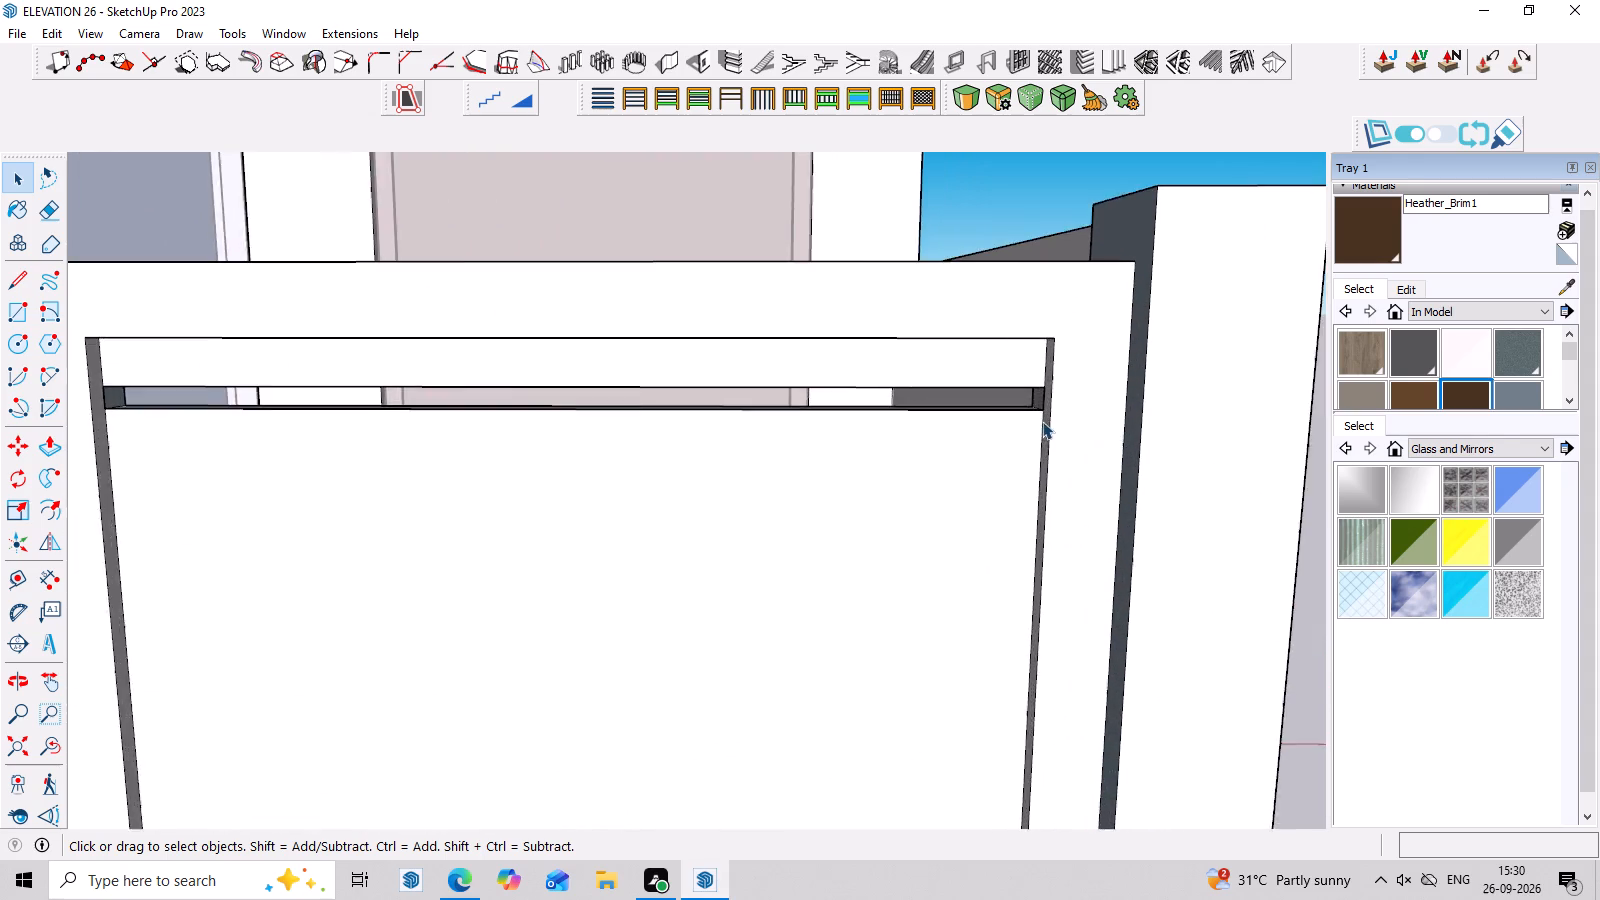
pyautogui.scroll(3, 1042, 421)
pyautogui.moveTo(1044, 390); pyautogui.dragTo(926, 358, button='middle')
pyautogui.scroll(1, 925, 362)
pyautogui.scroll(-2, 925, 363)
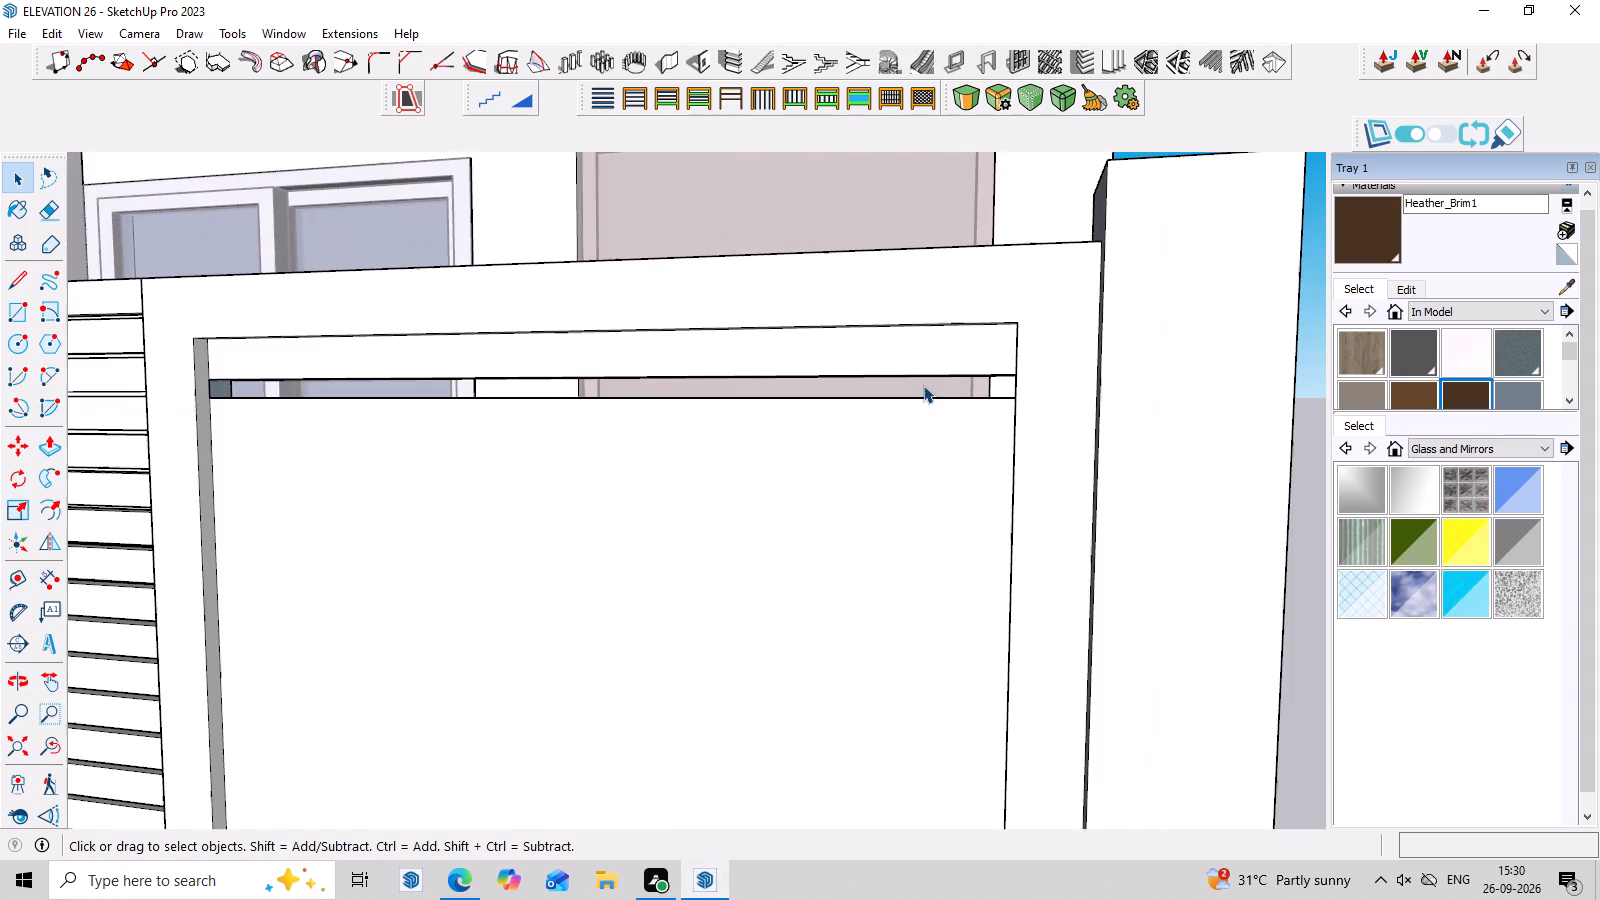
pyautogui.scroll(-10, 923, 385)
pyautogui.moveTo(977, 554); pyautogui.dragTo(1117, 565, button='middle')
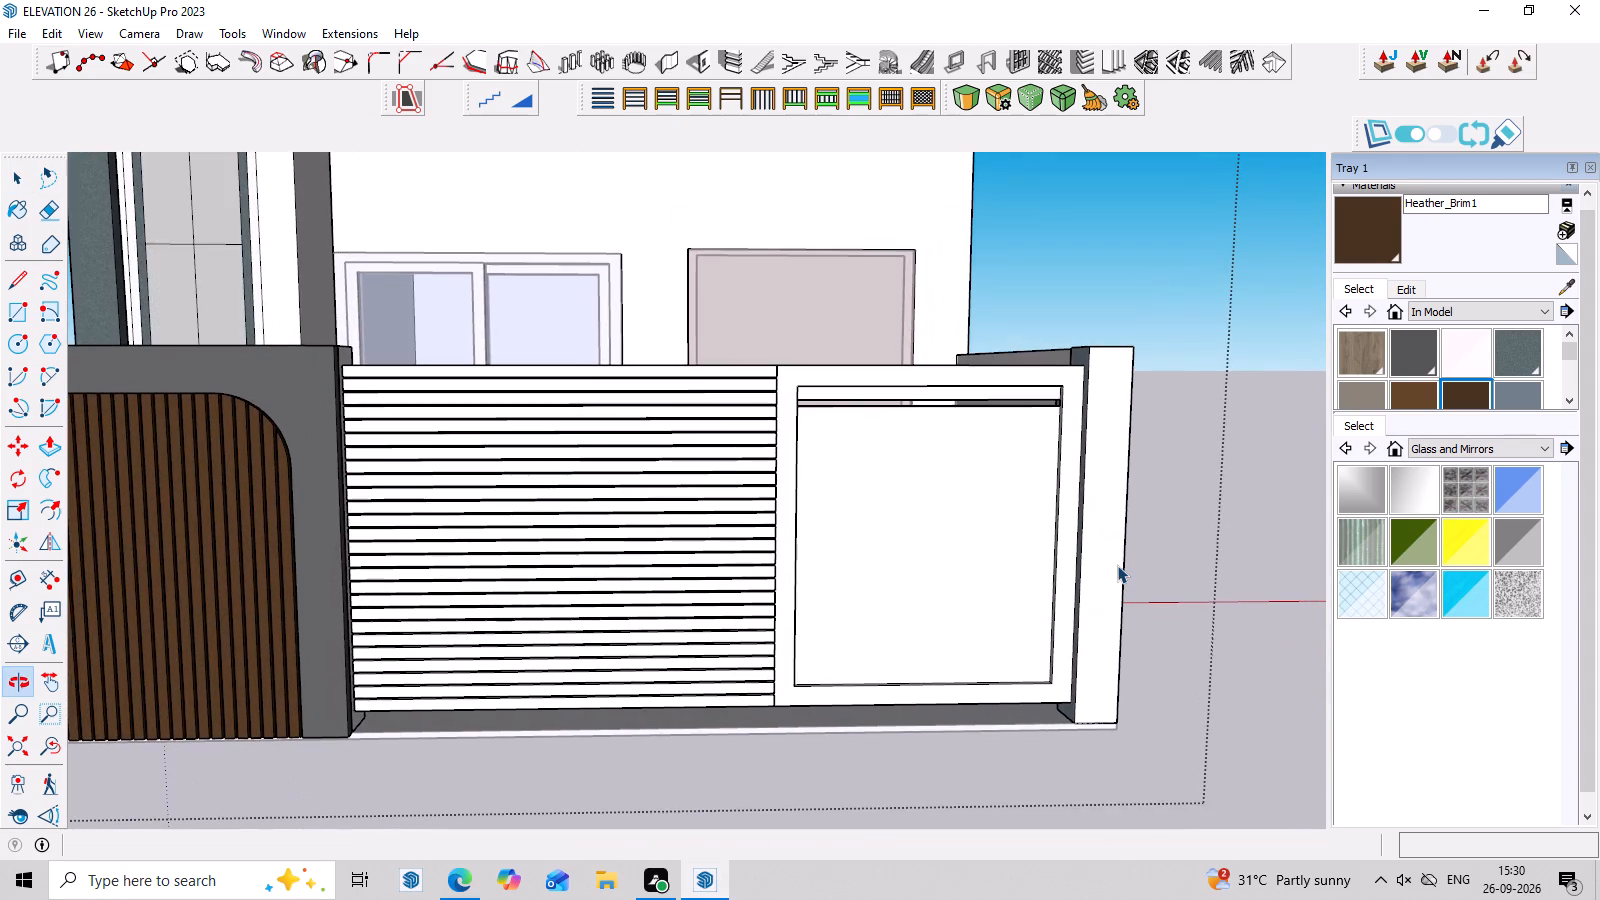
pyautogui.scroll(4, 1117, 565)
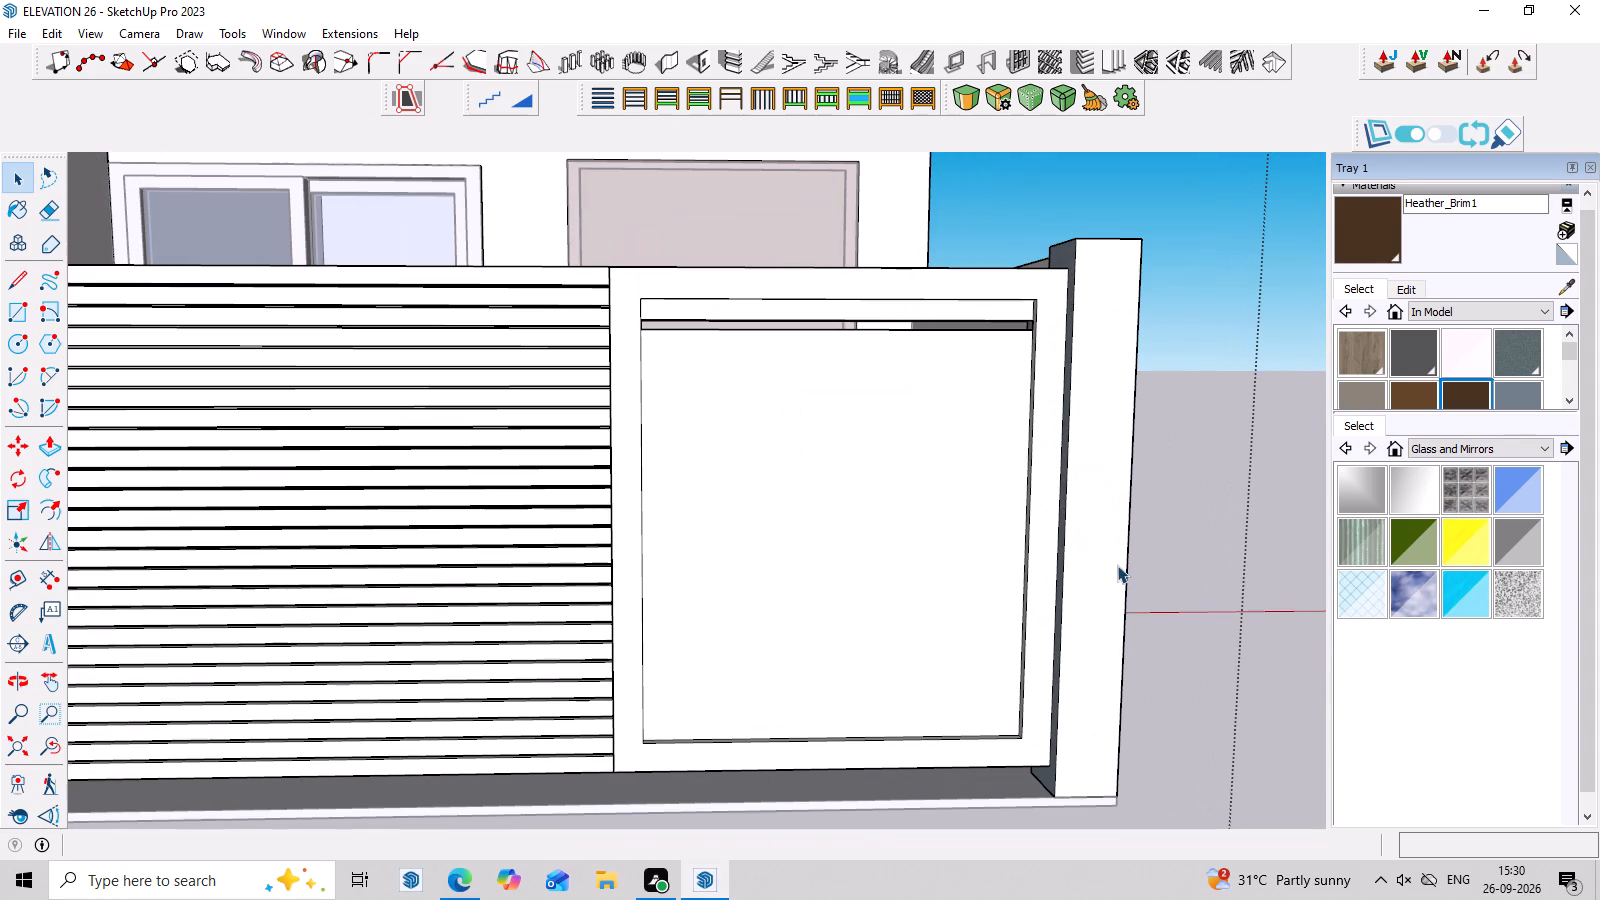
pyautogui.moveTo(1208, 499); pyautogui.dragTo(1214, 519, button='middle')
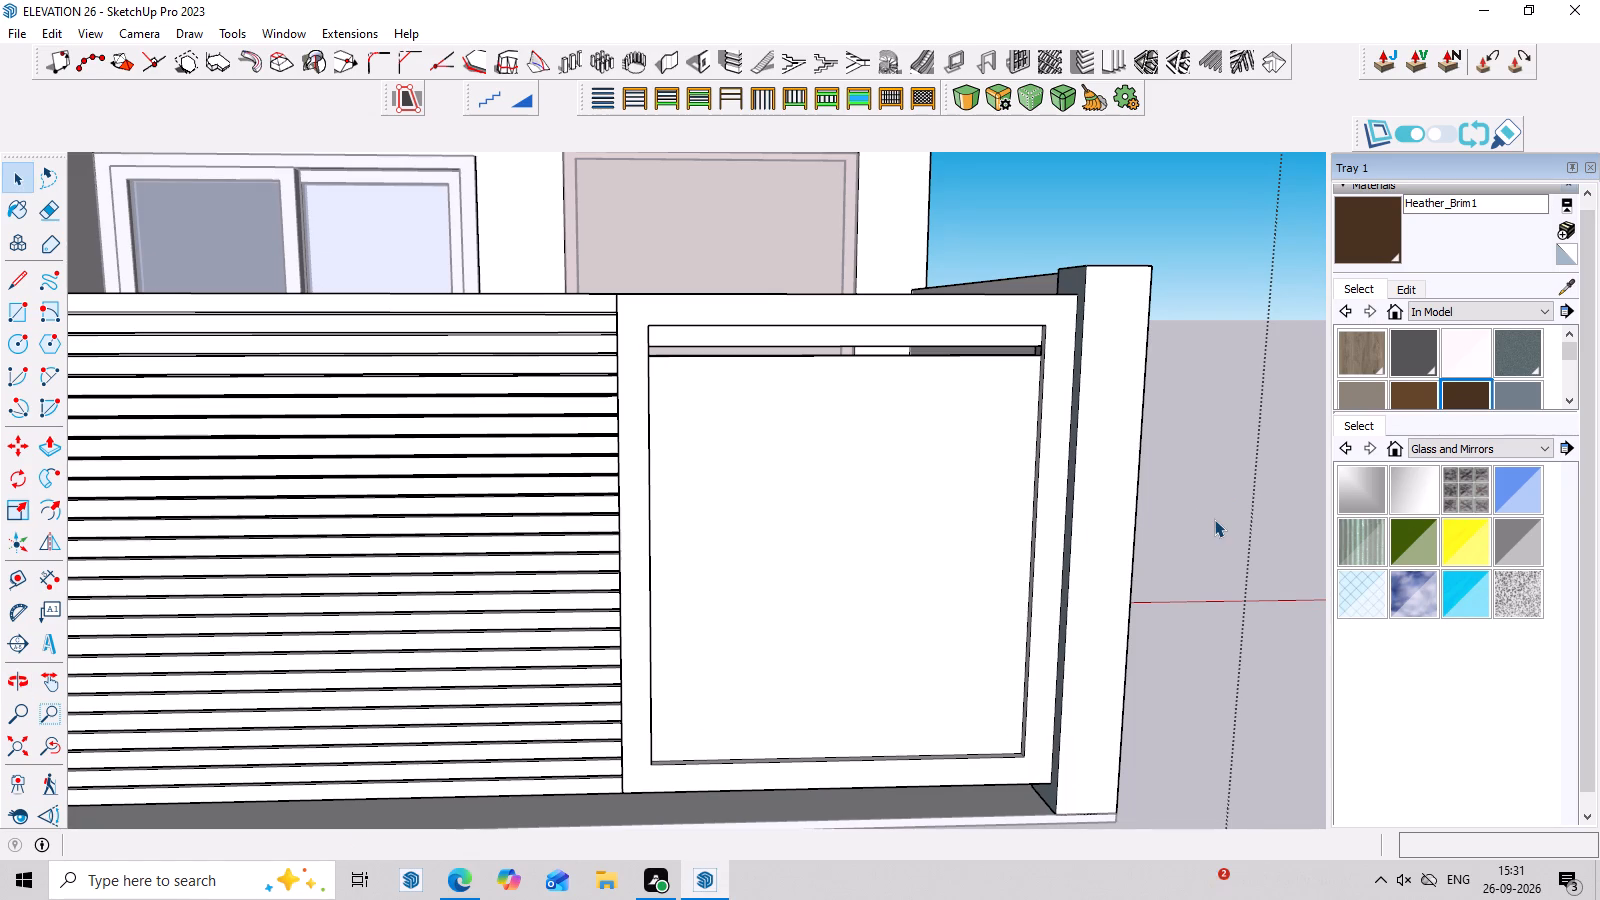
pyautogui.moveTo(1165, 529); pyautogui.dragTo(1040, 553, button='middle')
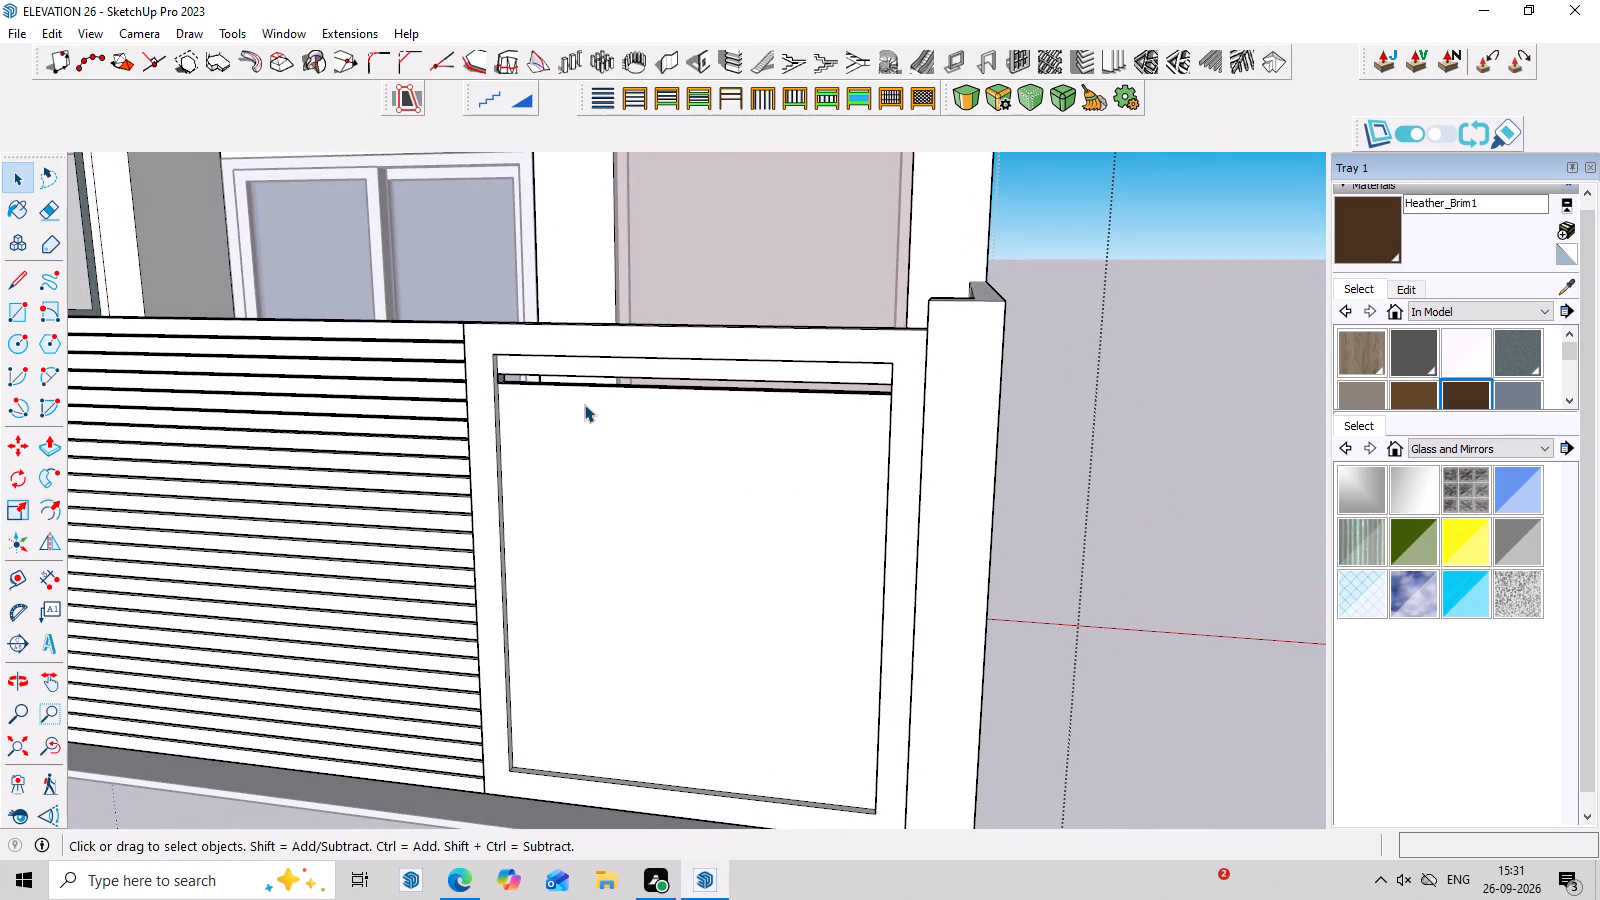
pyautogui.scroll(5, 514, 395)
pyautogui.moveTo(528, 408); pyautogui.dragTo(568, 367, button='middle')
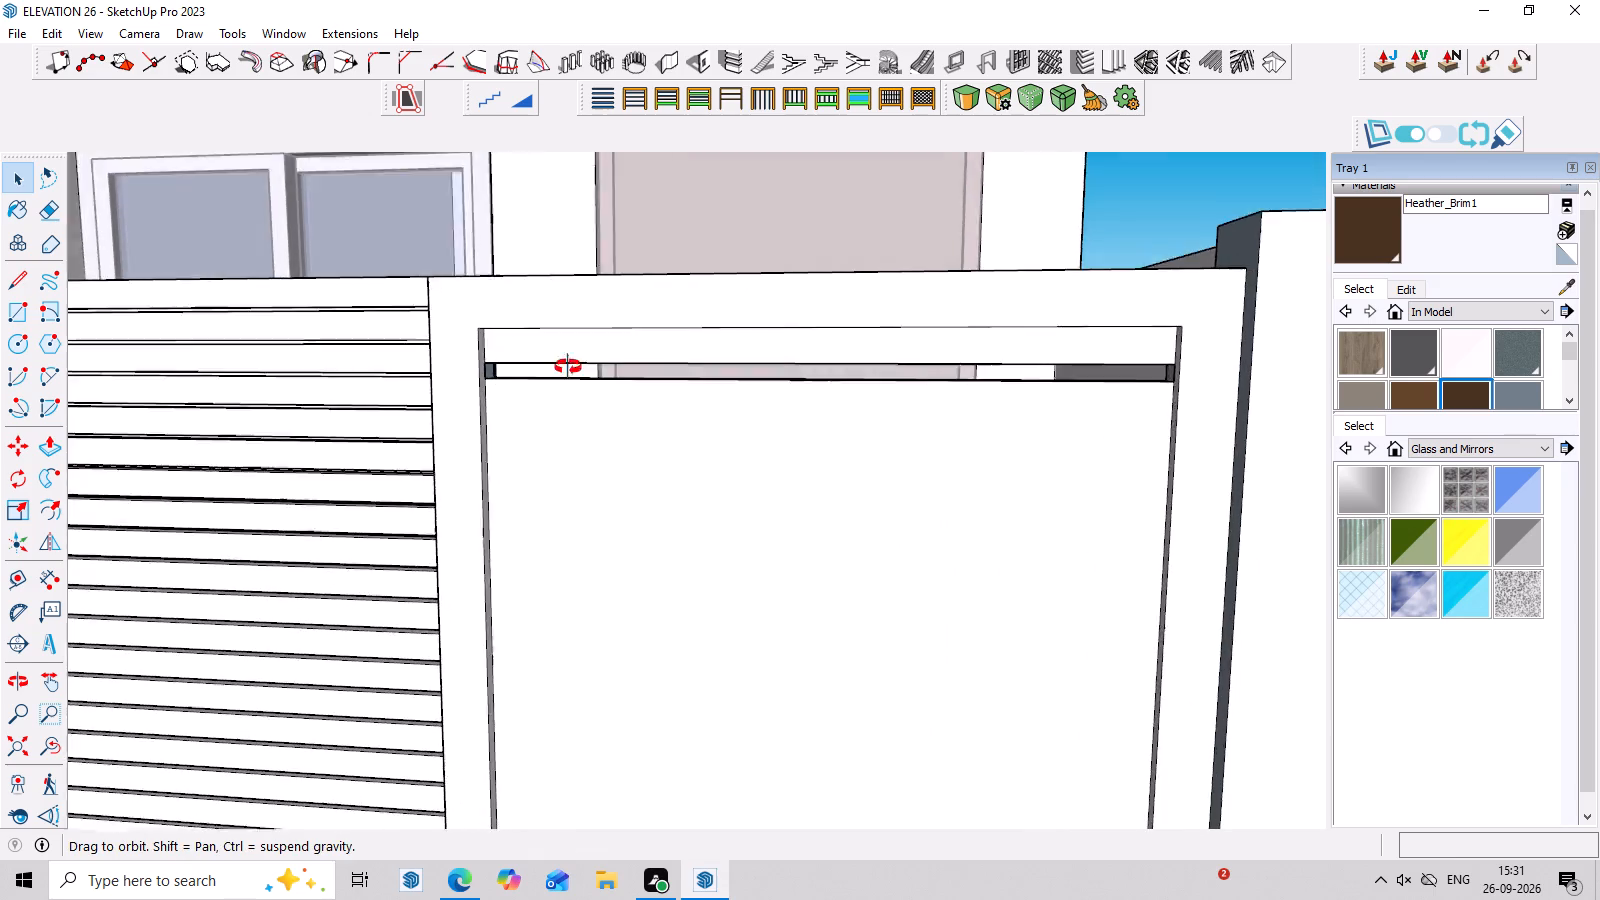
# Examine the horizontal slot in the framed recessed panel from the front at several angles and distances.
pyautogui.moveTo(568, 367); pyautogui.dragTo(601, 299, button='middle')
pyautogui.scroll(-7, 684, 503)
pyautogui.moveTo(867, 477); pyautogui.dragTo(868, 495, button='middle')
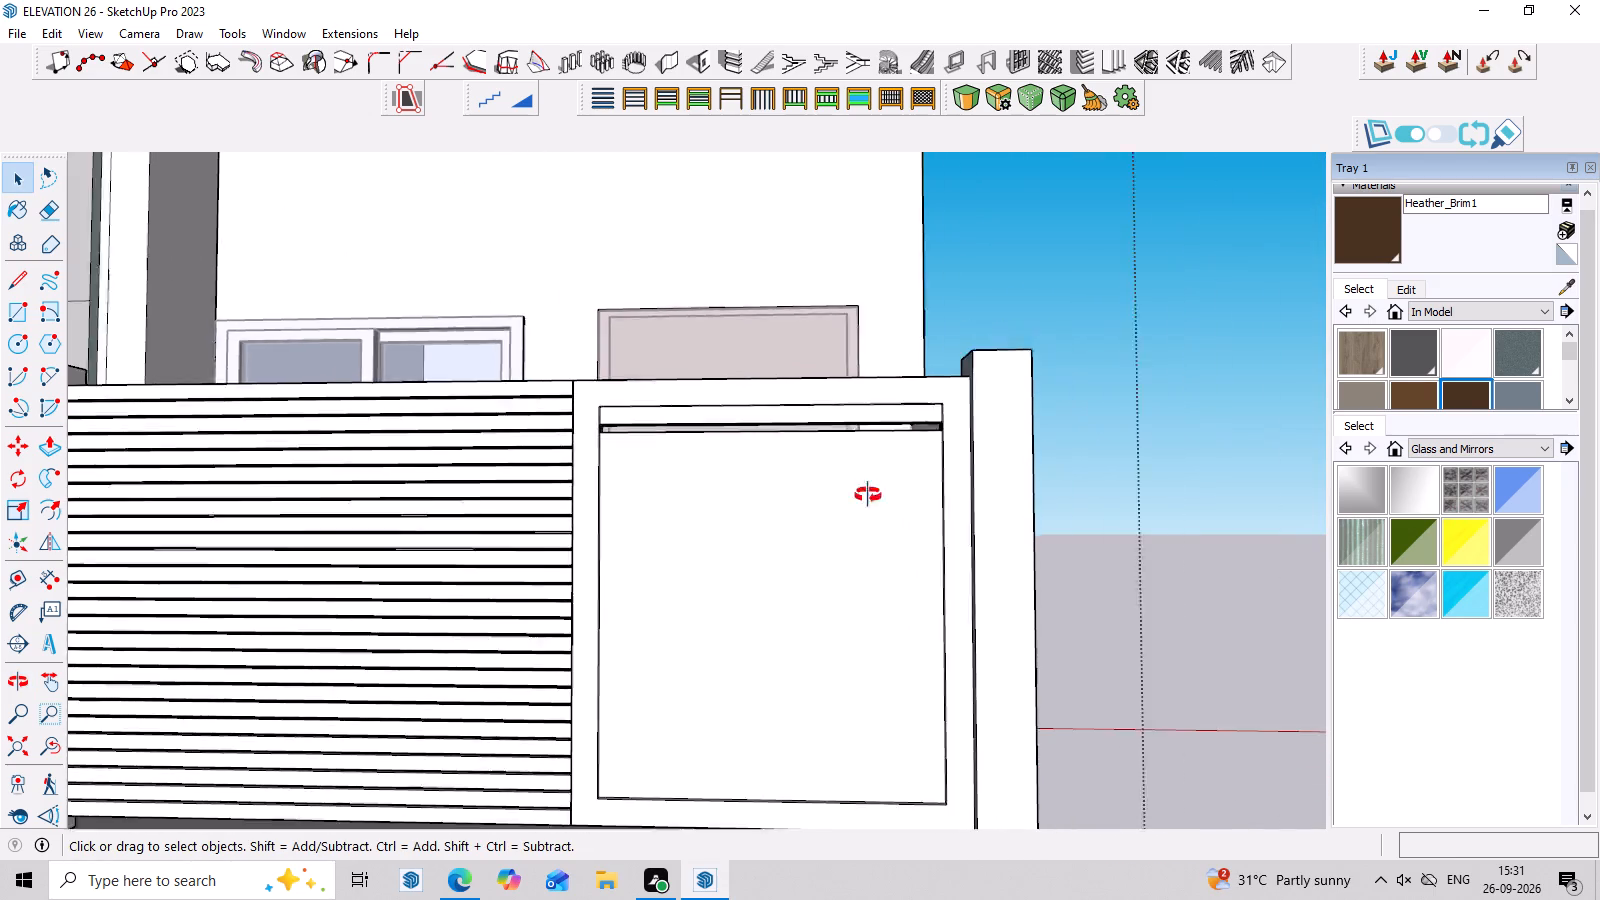
pyautogui.moveTo(868, 495); pyautogui.dragTo(871, 521, button='middle')
pyautogui.scroll(3, 871, 521)
pyautogui.scroll(-8, 887, 479)
pyautogui.moveTo(907, 539); pyautogui.dragTo(908, 566, button='middle')
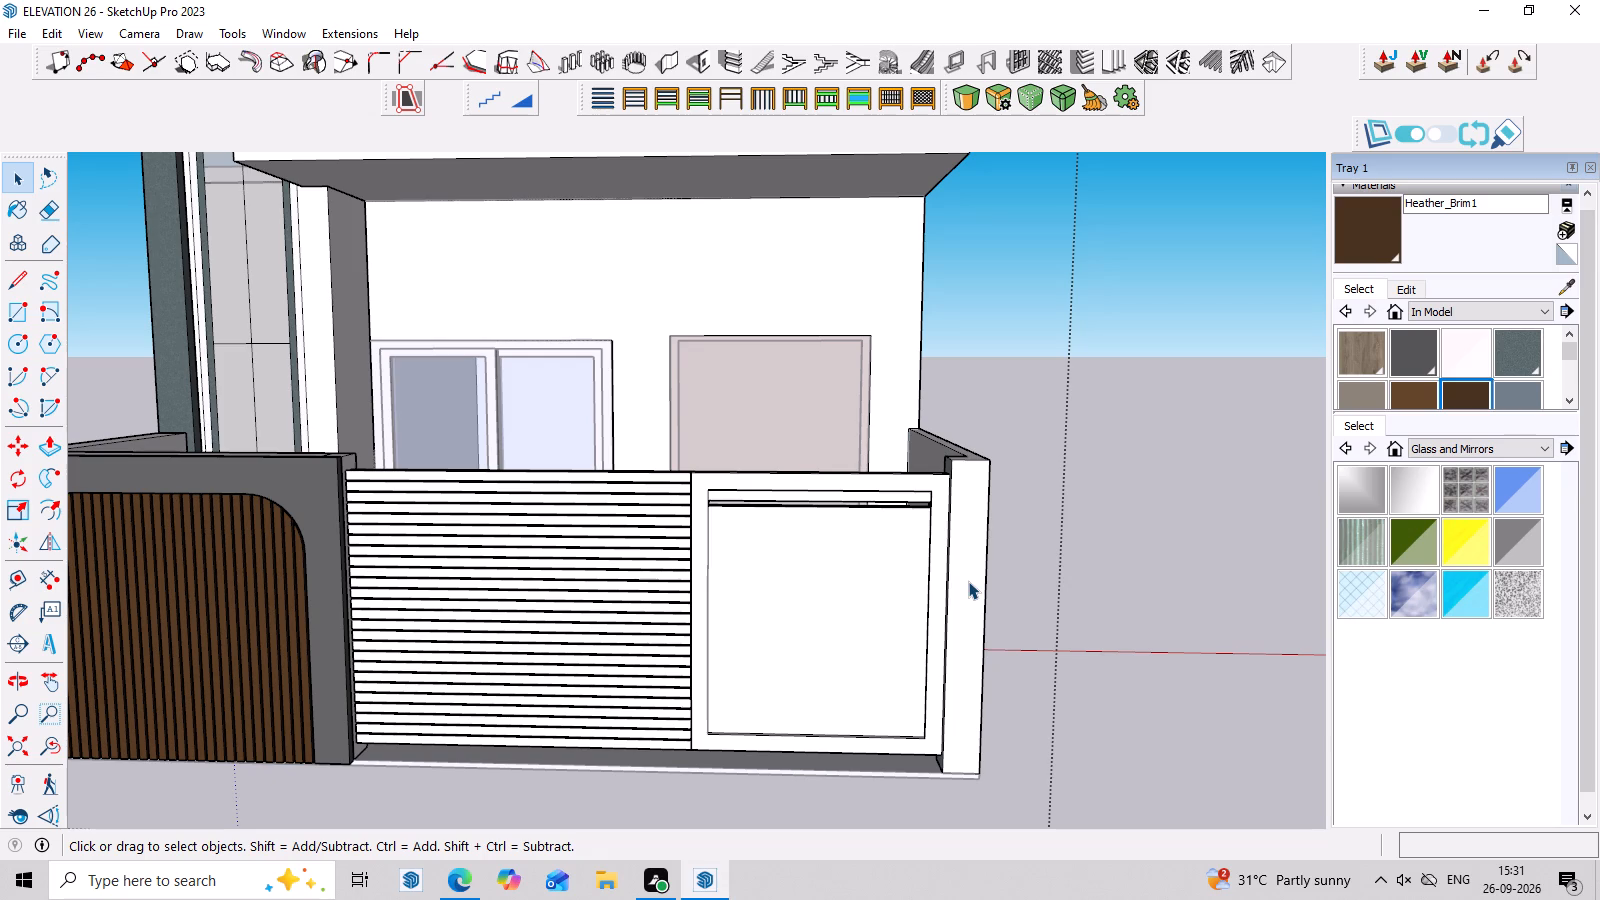
pyautogui.scroll(3, 954, 480)
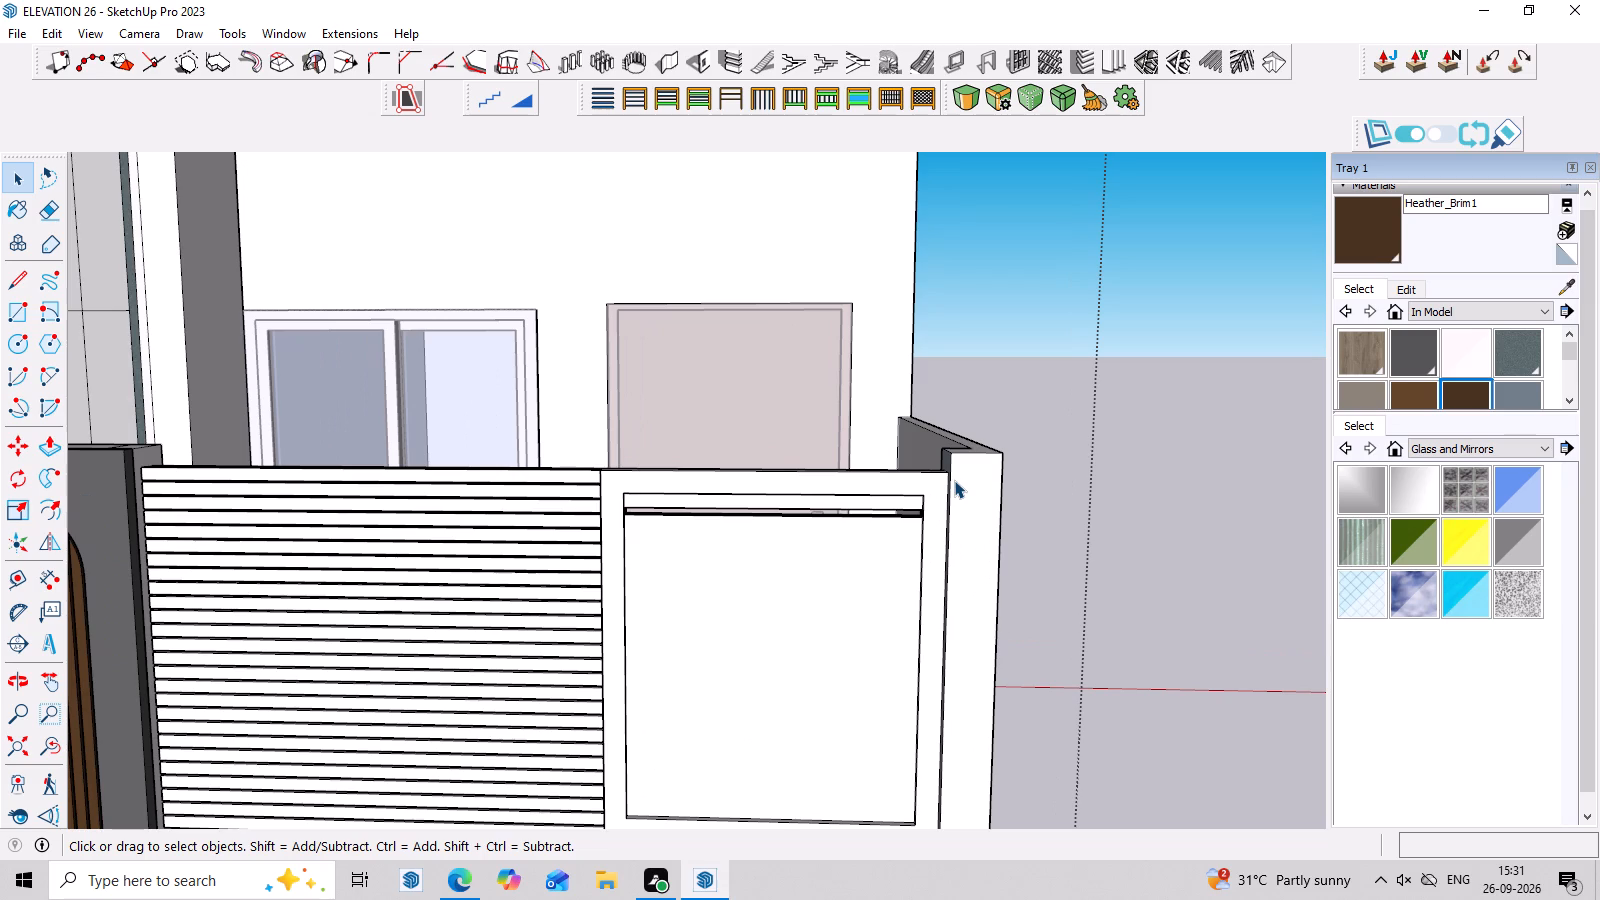
pyautogui.moveTo(887, 508); pyautogui.dragTo(893, 449, button='middle')
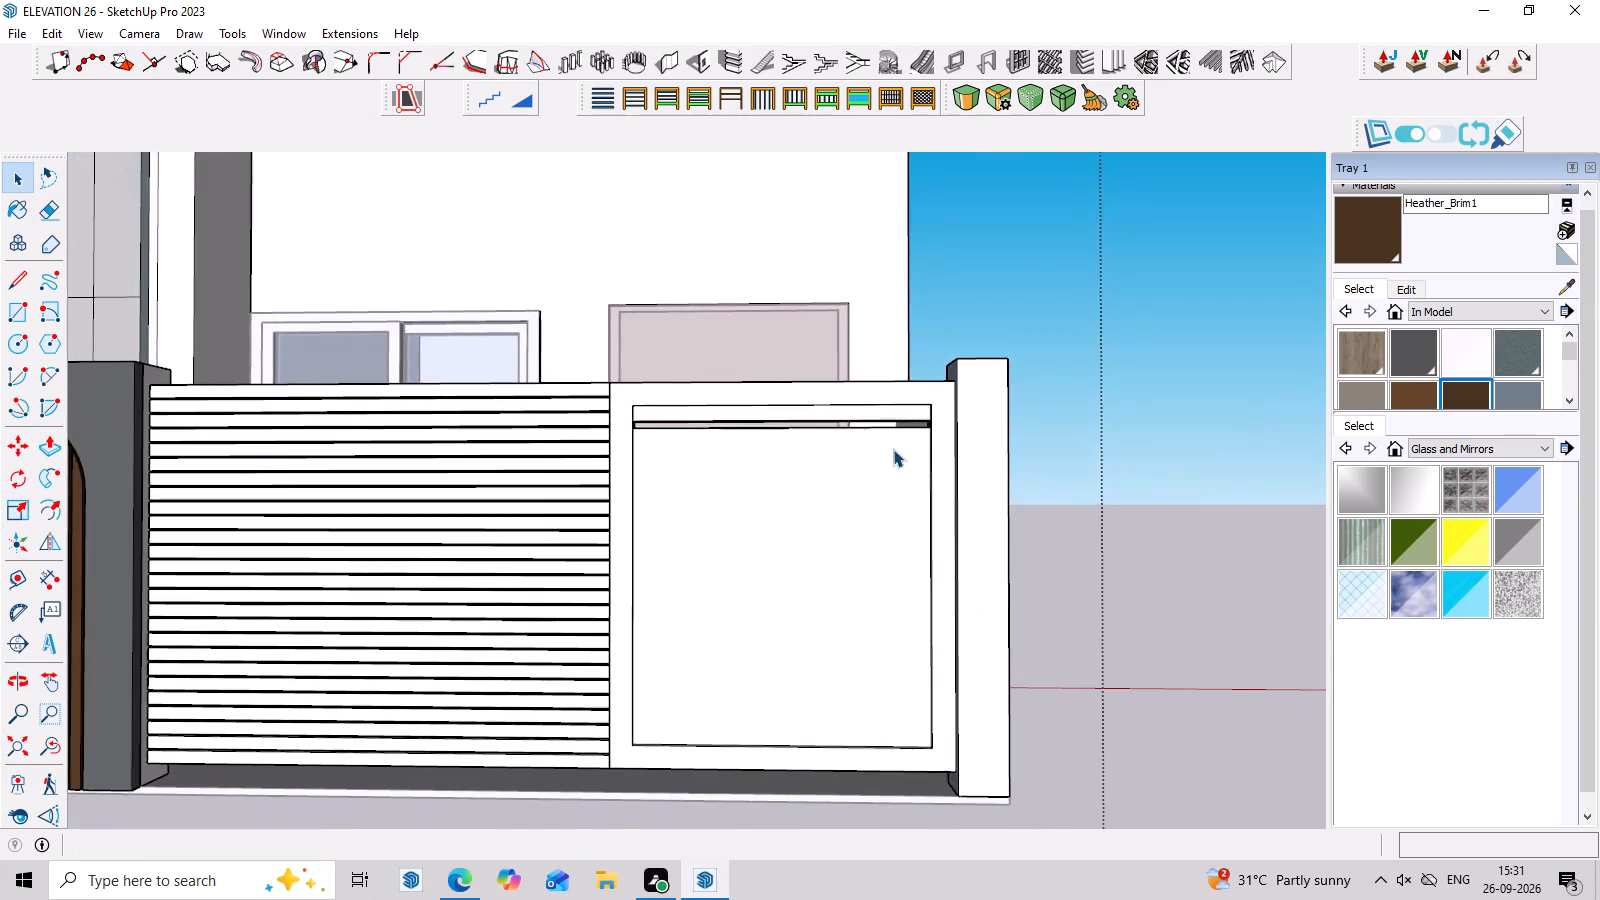
pyautogui.scroll(-3, 893, 449)
pyautogui.moveTo(923, 516); pyautogui.dragTo(916, 558, button='middle')
pyautogui.scroll(6, 875, 550)
pyautogui.moveTo(865, 529); pyautogui.dragTo(869, 495, button='middle')
pyautogui.moveTo(937, 516); pyautogui.dragTo(937, 526, button='middle')
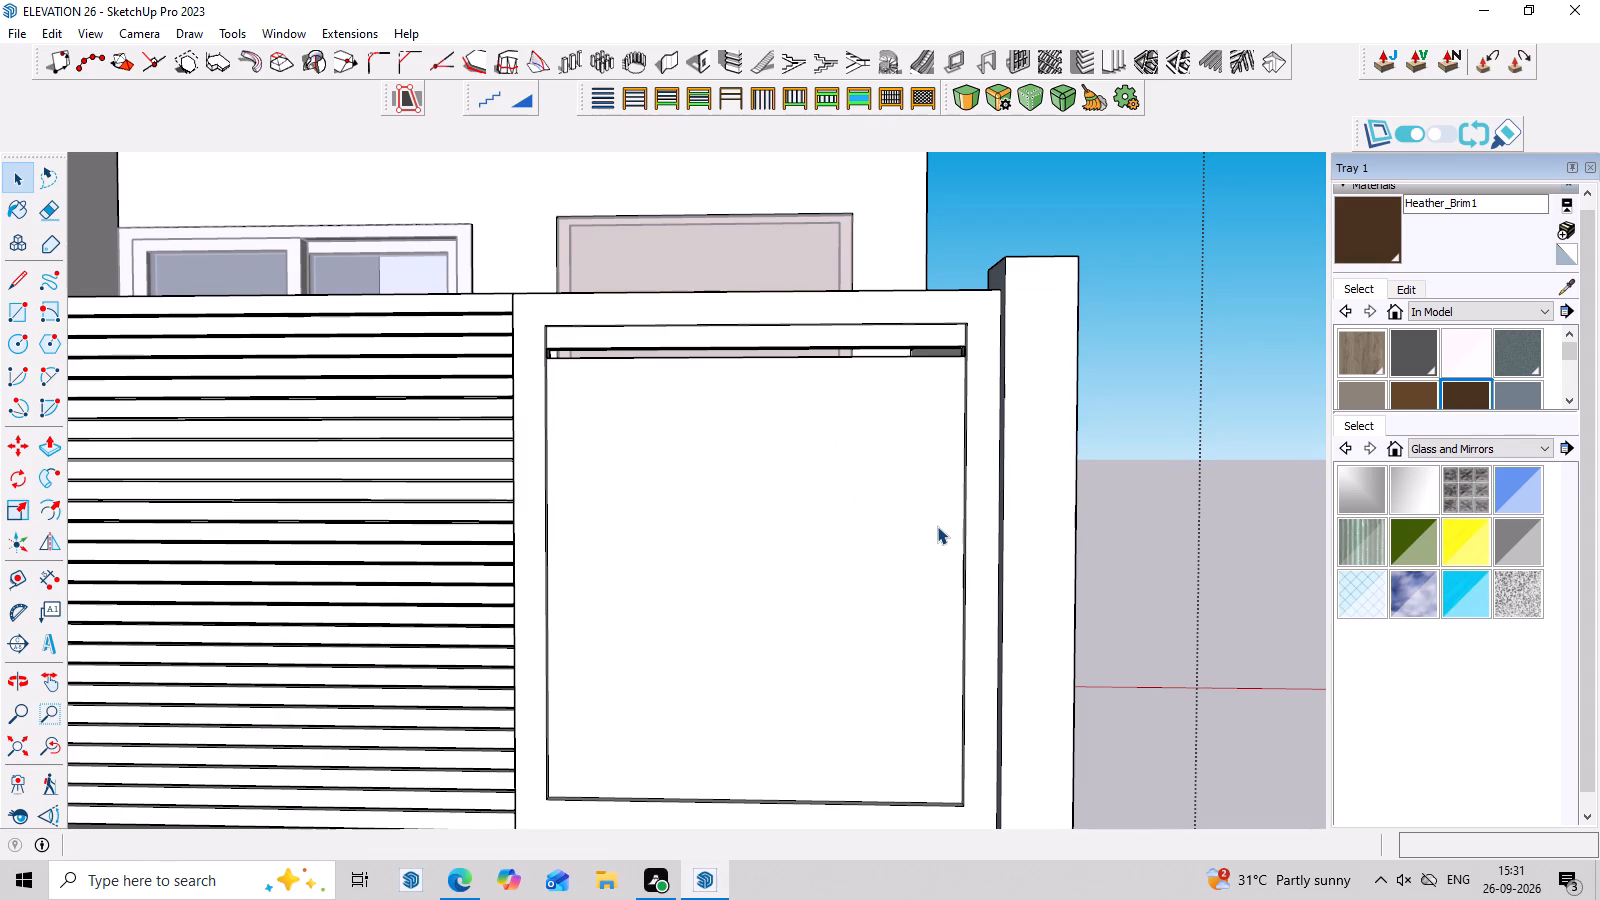
pyautogui.moveTo(670, 404); pyautogui.dragTo(630, 411, button='middle')
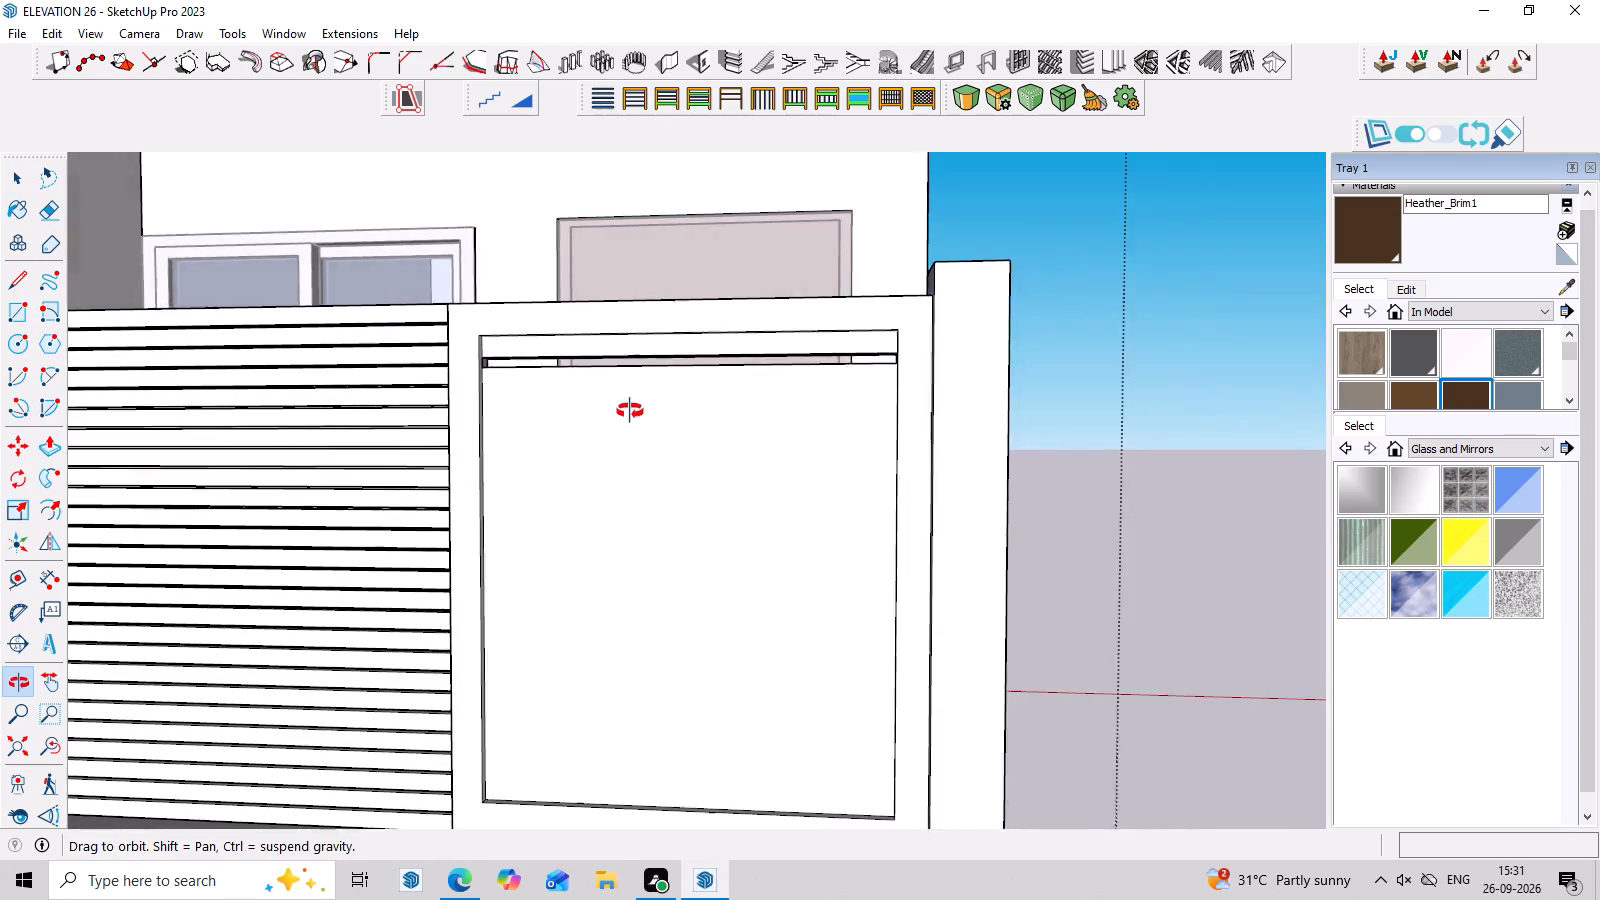
pyautogui.moveTo(630, 411); pyautogui.dragTo(607, 431, button='middle')
pyautogui.scroll(1, 607, 431)
pyautogui.scroll(-8, 607, 431)
pyautogui.moveTo(807, 508); pyautogui.dragTo(956, 564, button='middle')
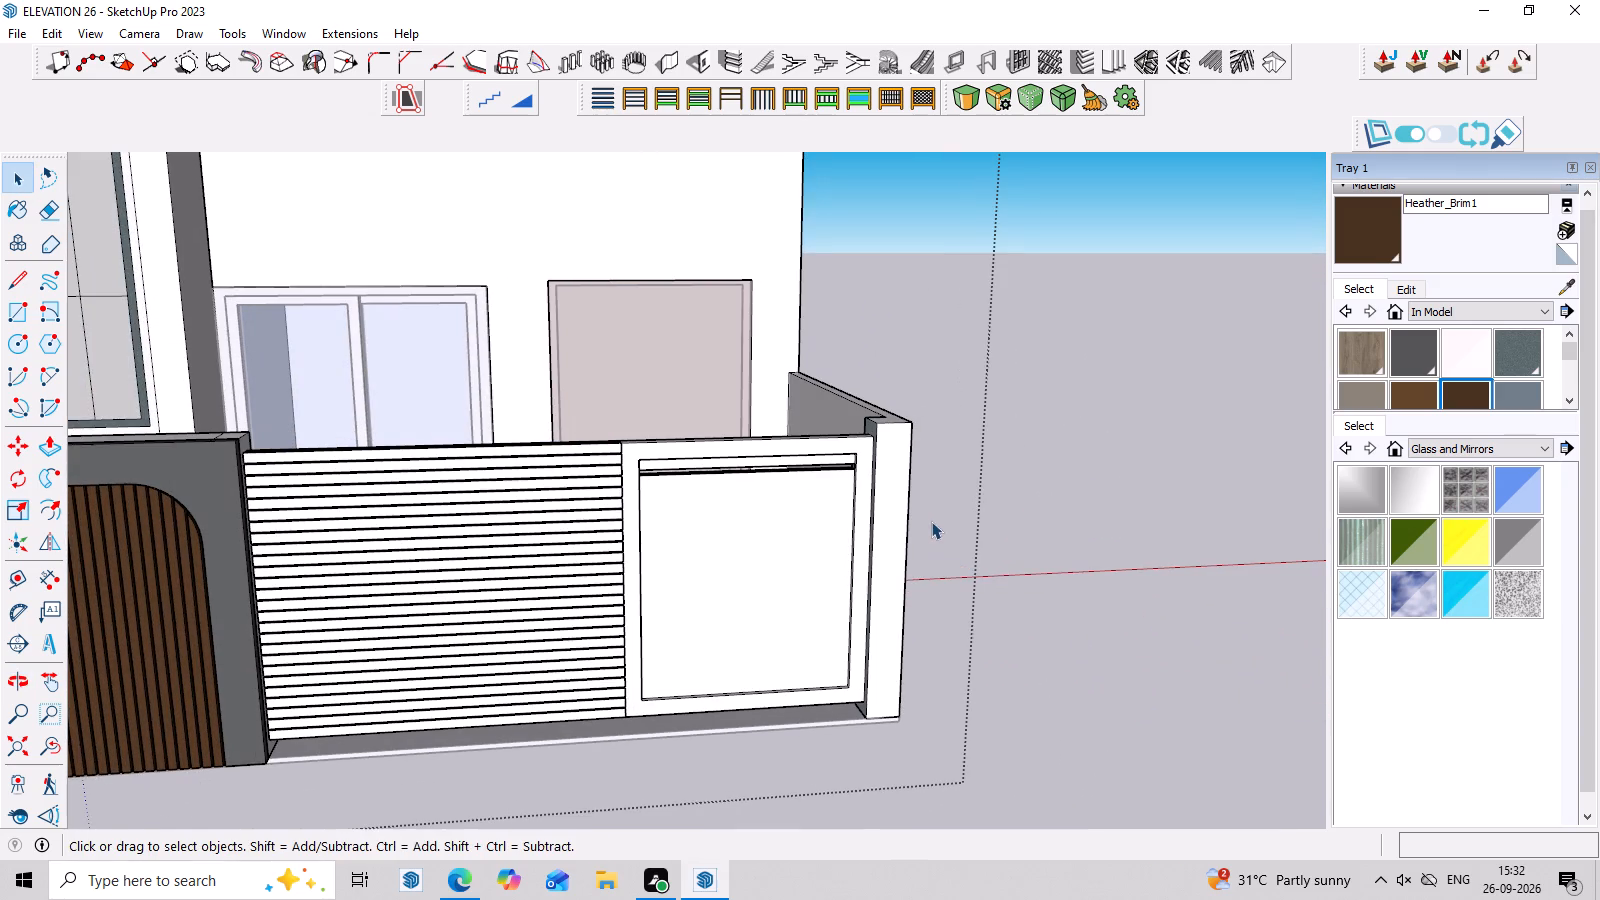
pyautogui.scroll(6, 886, 518)
pyautogui.moveTo(879, 502); pyautogui.dragTo(815, 516, button='middle')
pyautogui.moveTo(813, 505); pyautogui.dragTo(810, 433, button='middle')
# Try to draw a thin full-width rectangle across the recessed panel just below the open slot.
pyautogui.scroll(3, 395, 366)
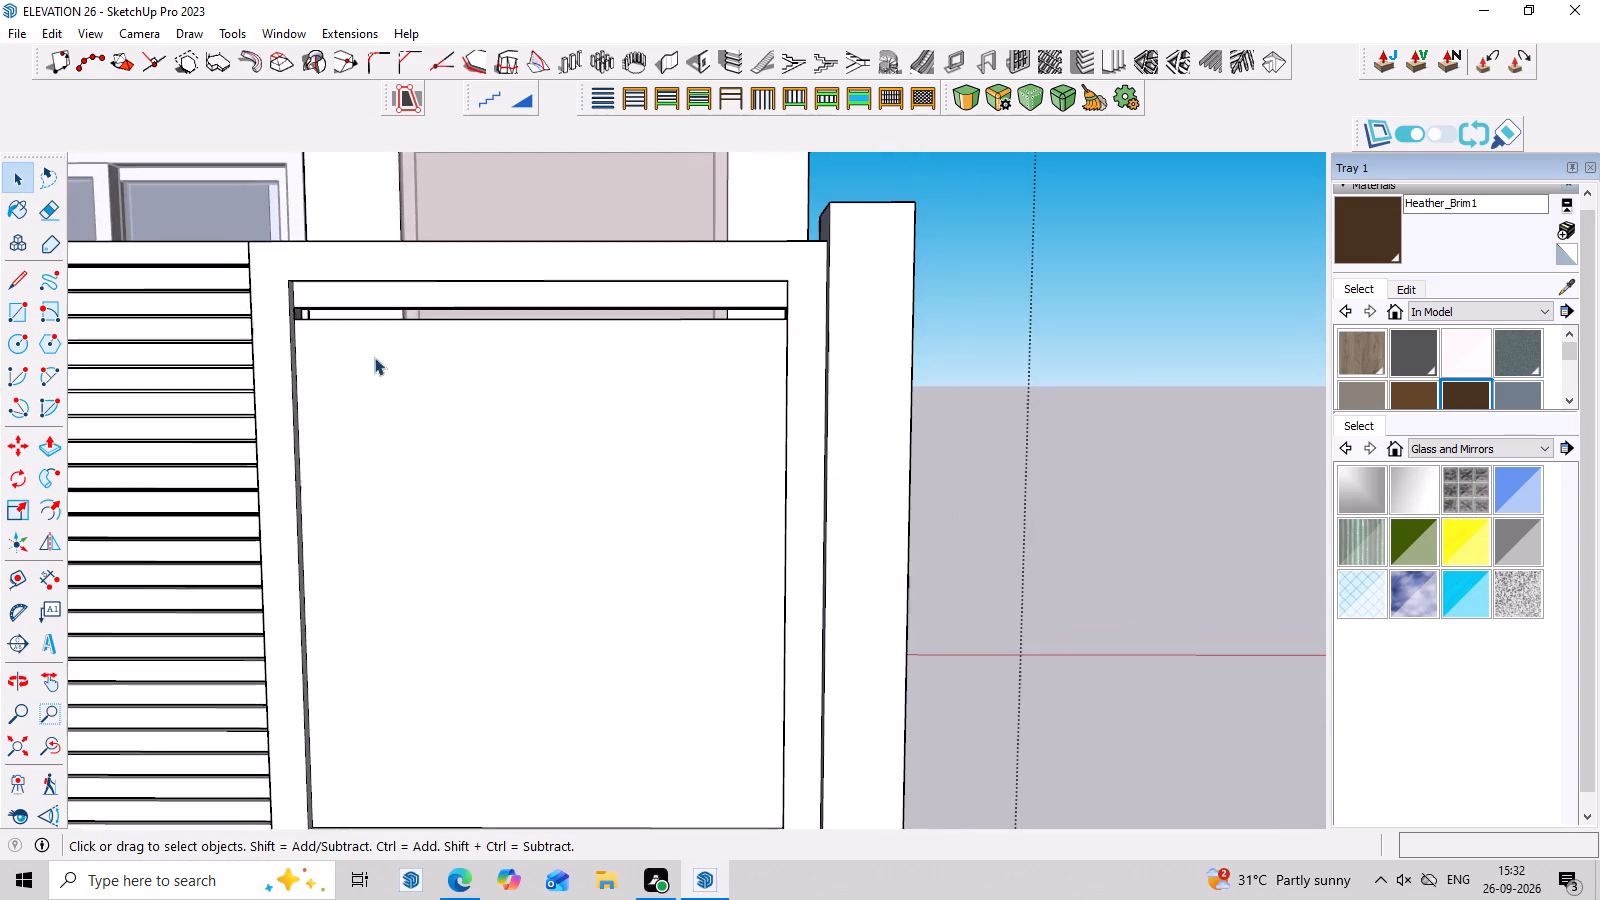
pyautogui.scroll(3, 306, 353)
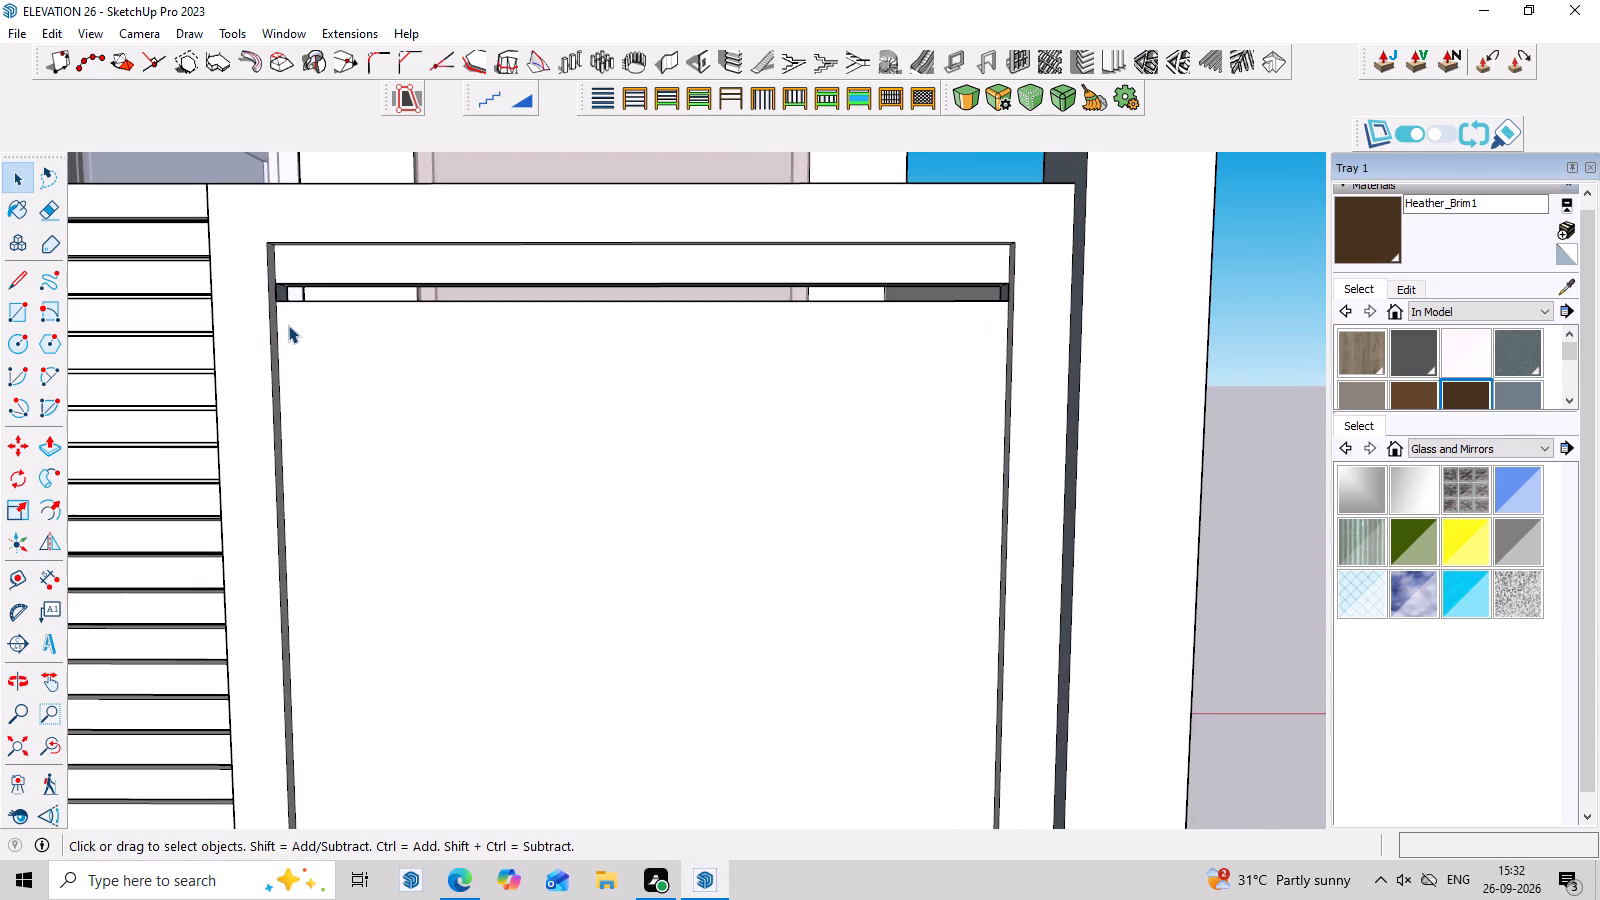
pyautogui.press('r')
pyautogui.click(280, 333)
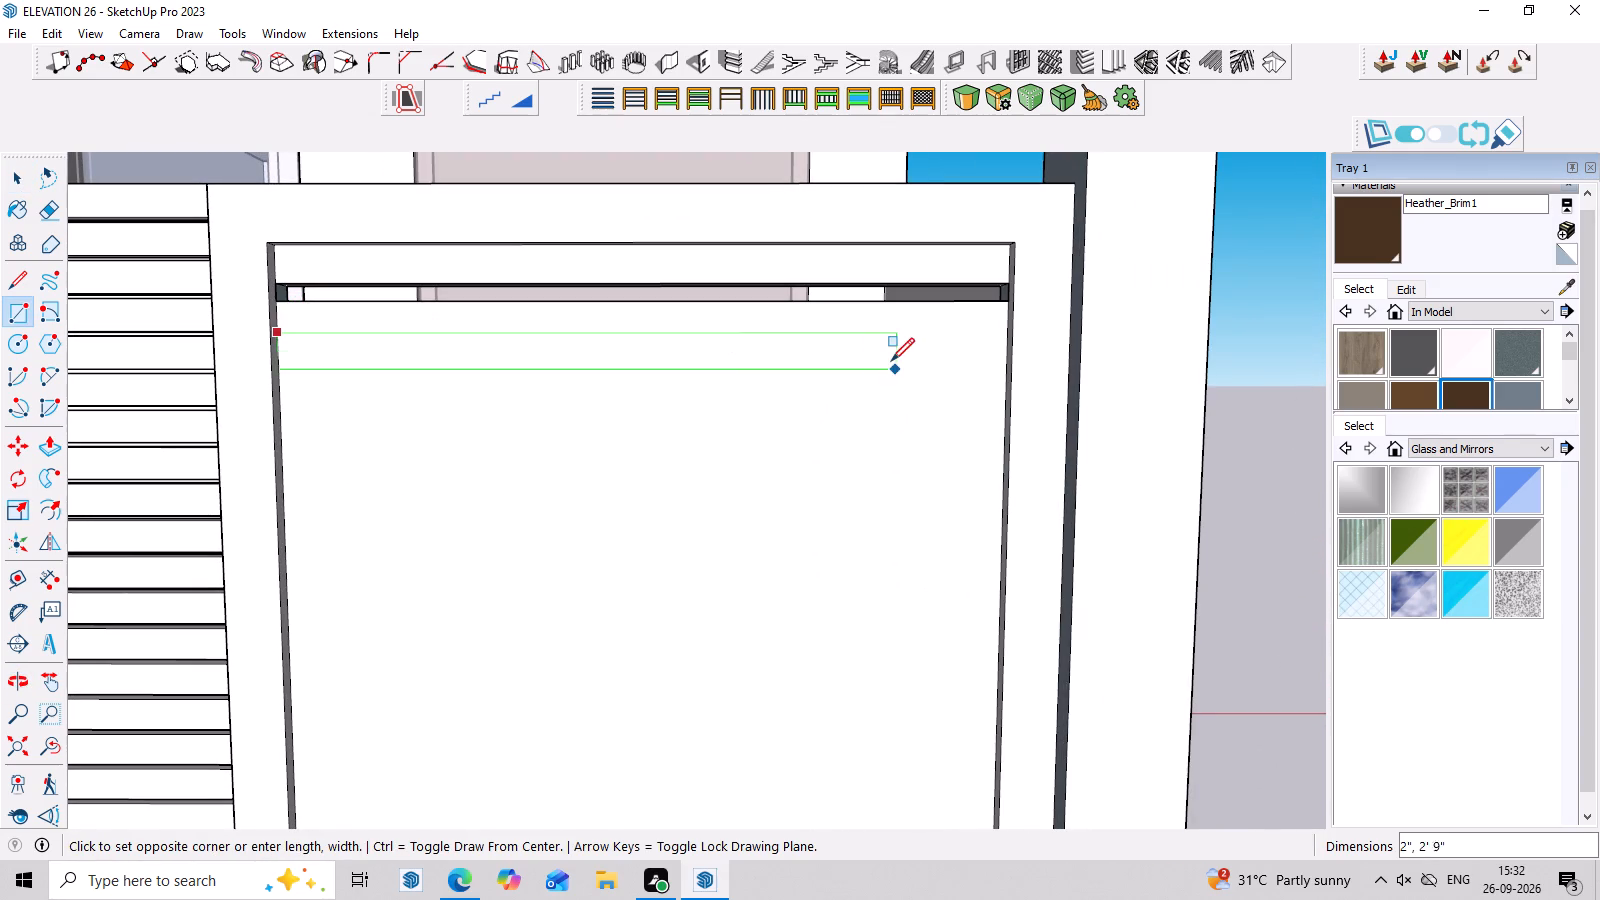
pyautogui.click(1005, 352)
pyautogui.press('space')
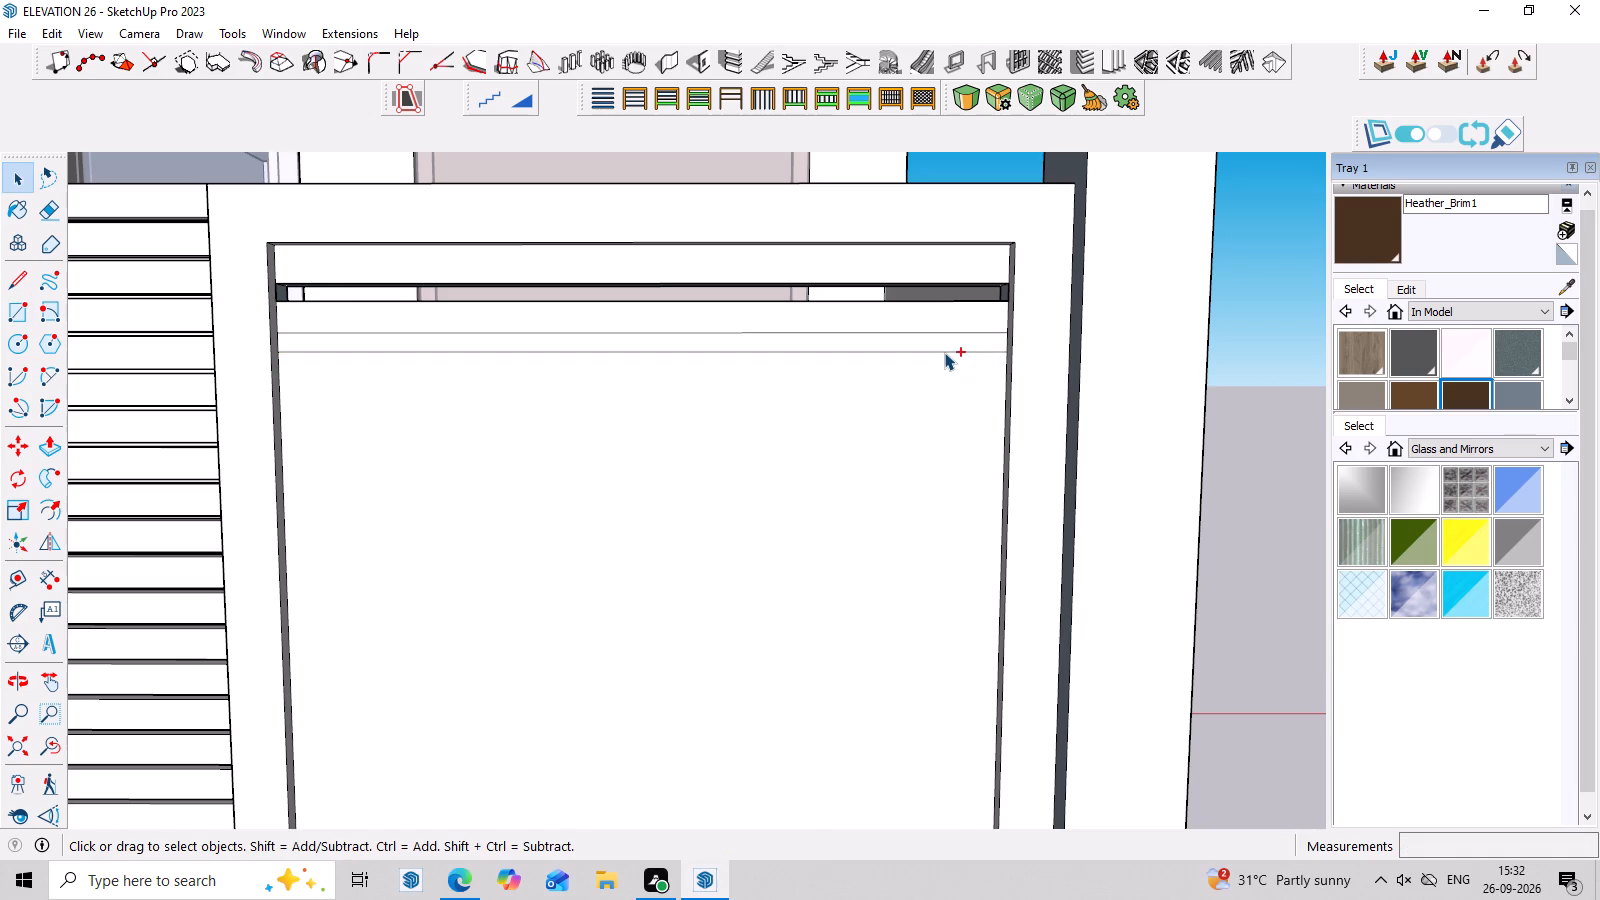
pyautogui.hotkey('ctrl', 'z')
# Draw a rectangle about 3' 4" by 1" over the open slot at the top of the recessed panel.
pyautogui.scroll(1, 462, 333)
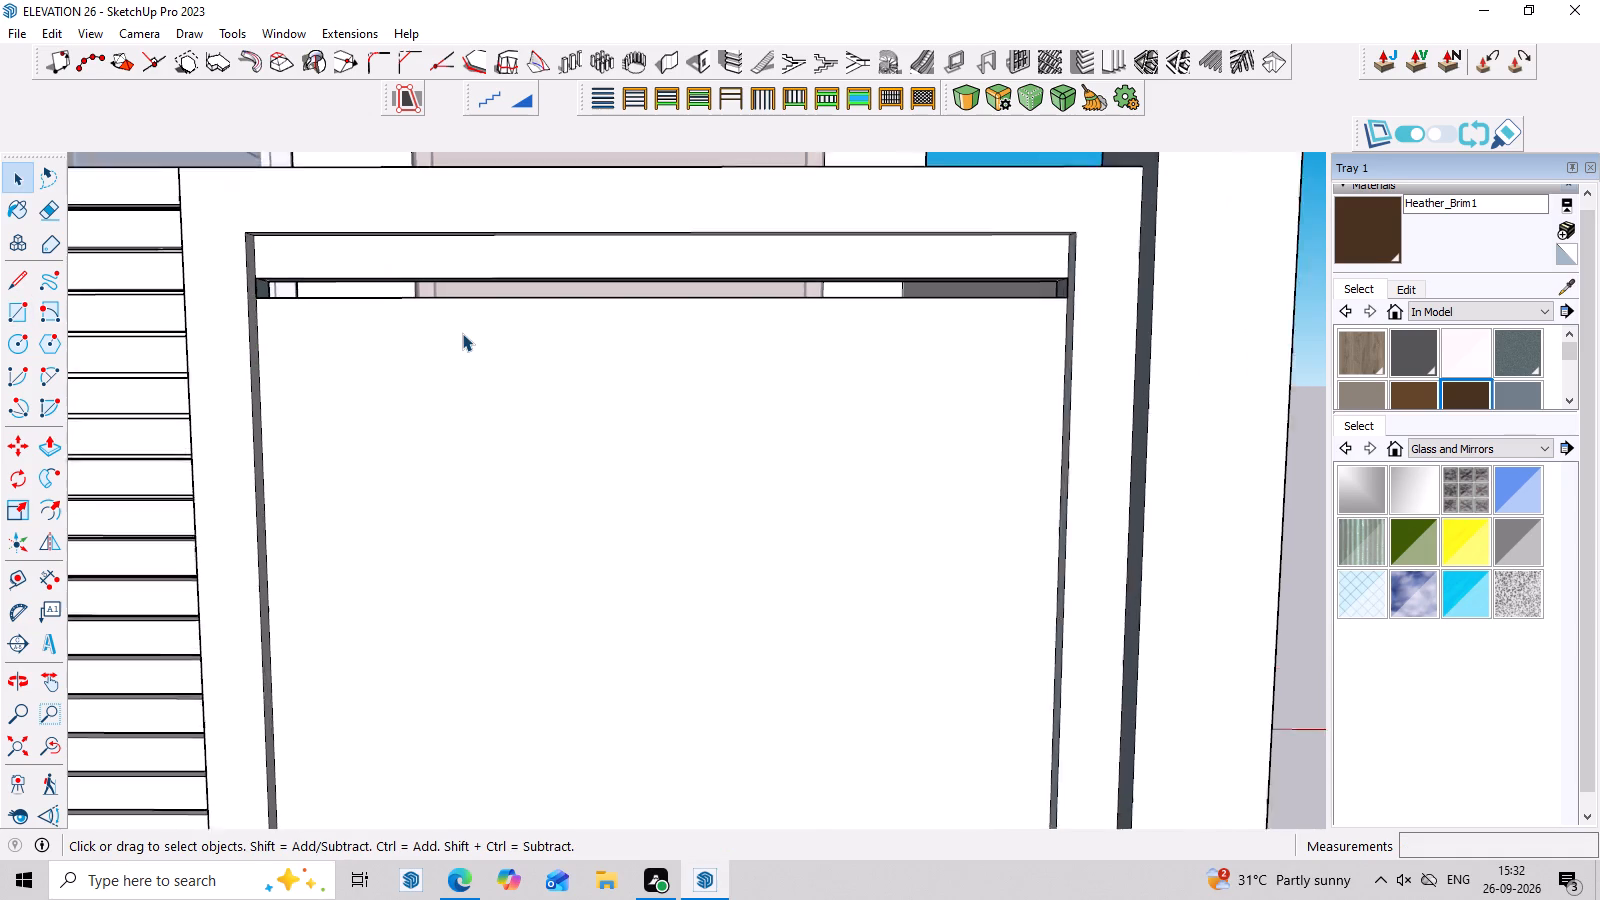
pyautogui.scroll(1, 462, 333)
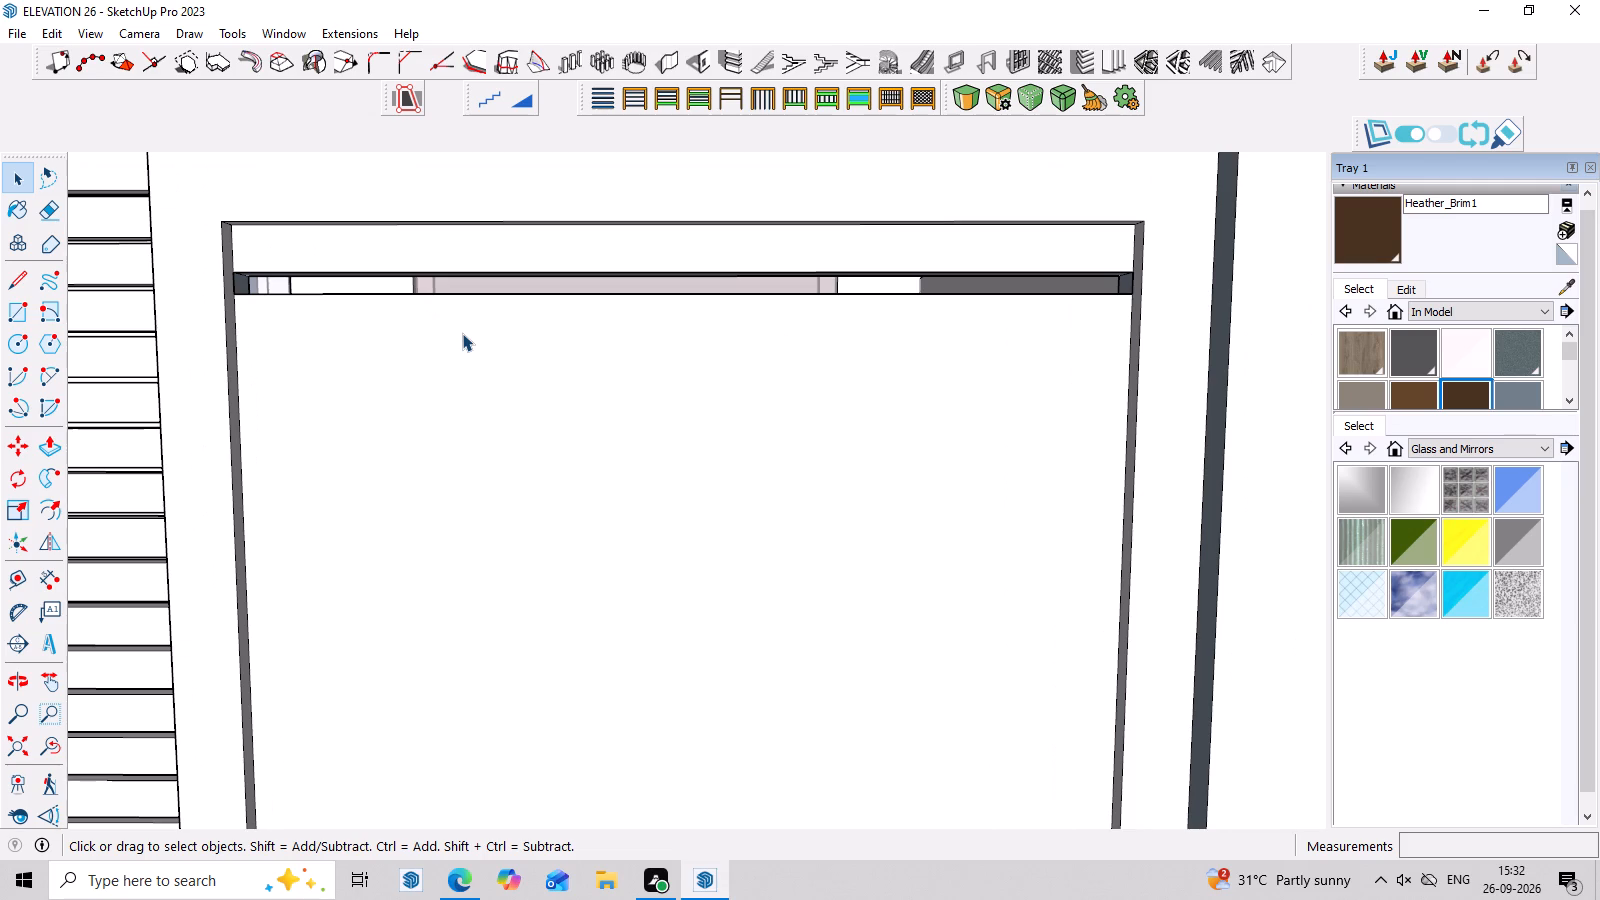
pyautogui.press('Escape')
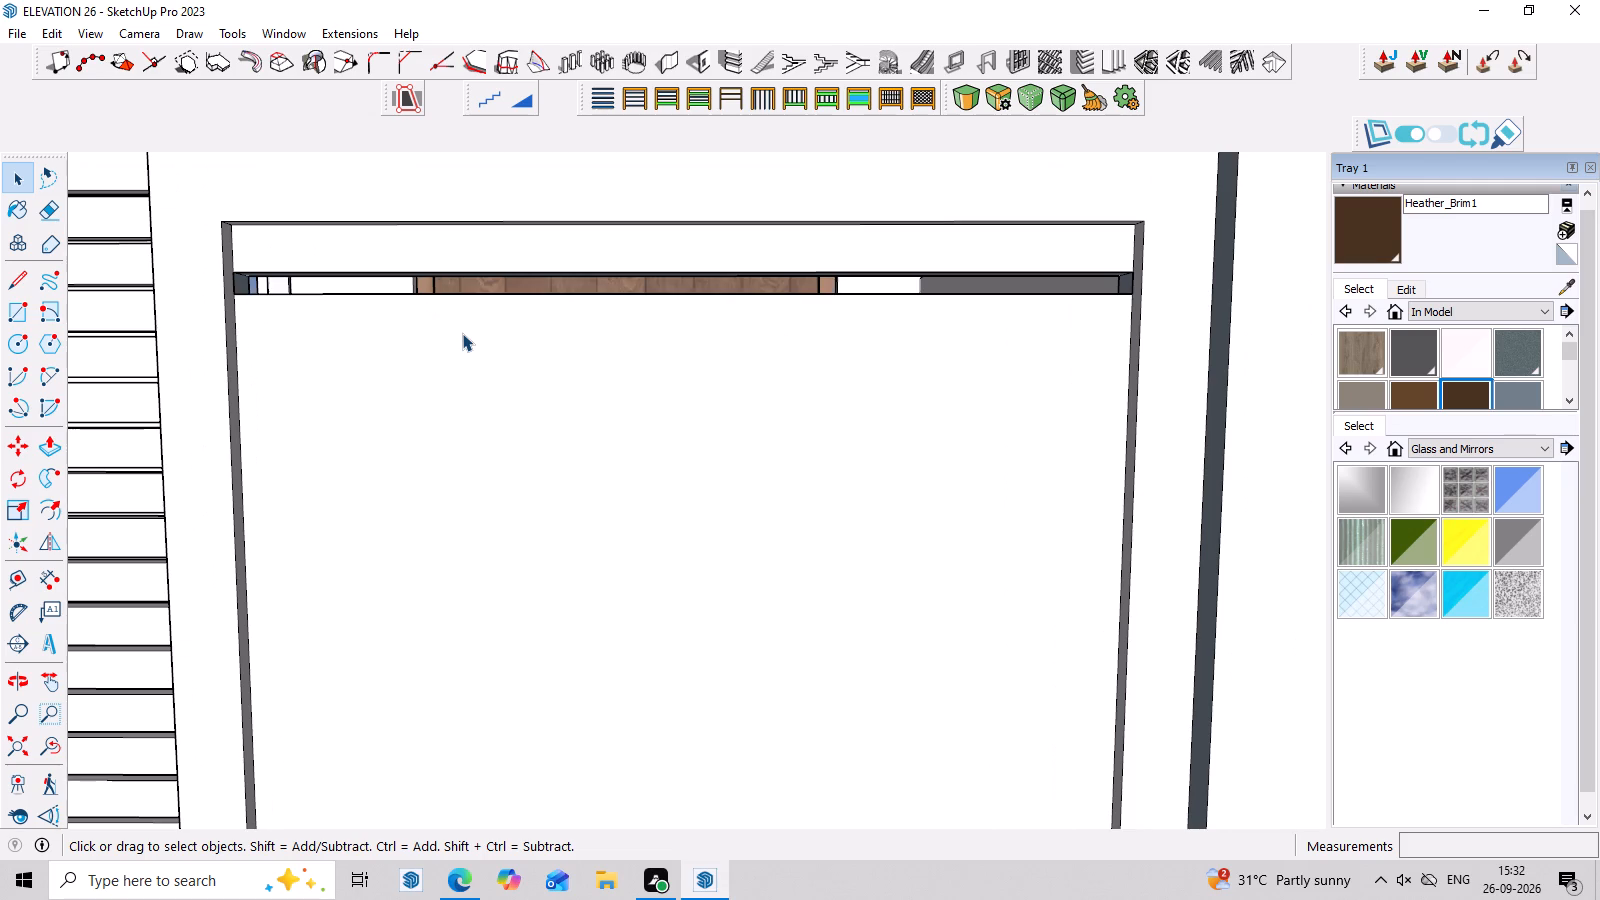
pyautogui.scroll(3, 499, 351)
pyautogui.scroll(2, 312, 295)
pyautogui.scroll(-4, 312, 295)
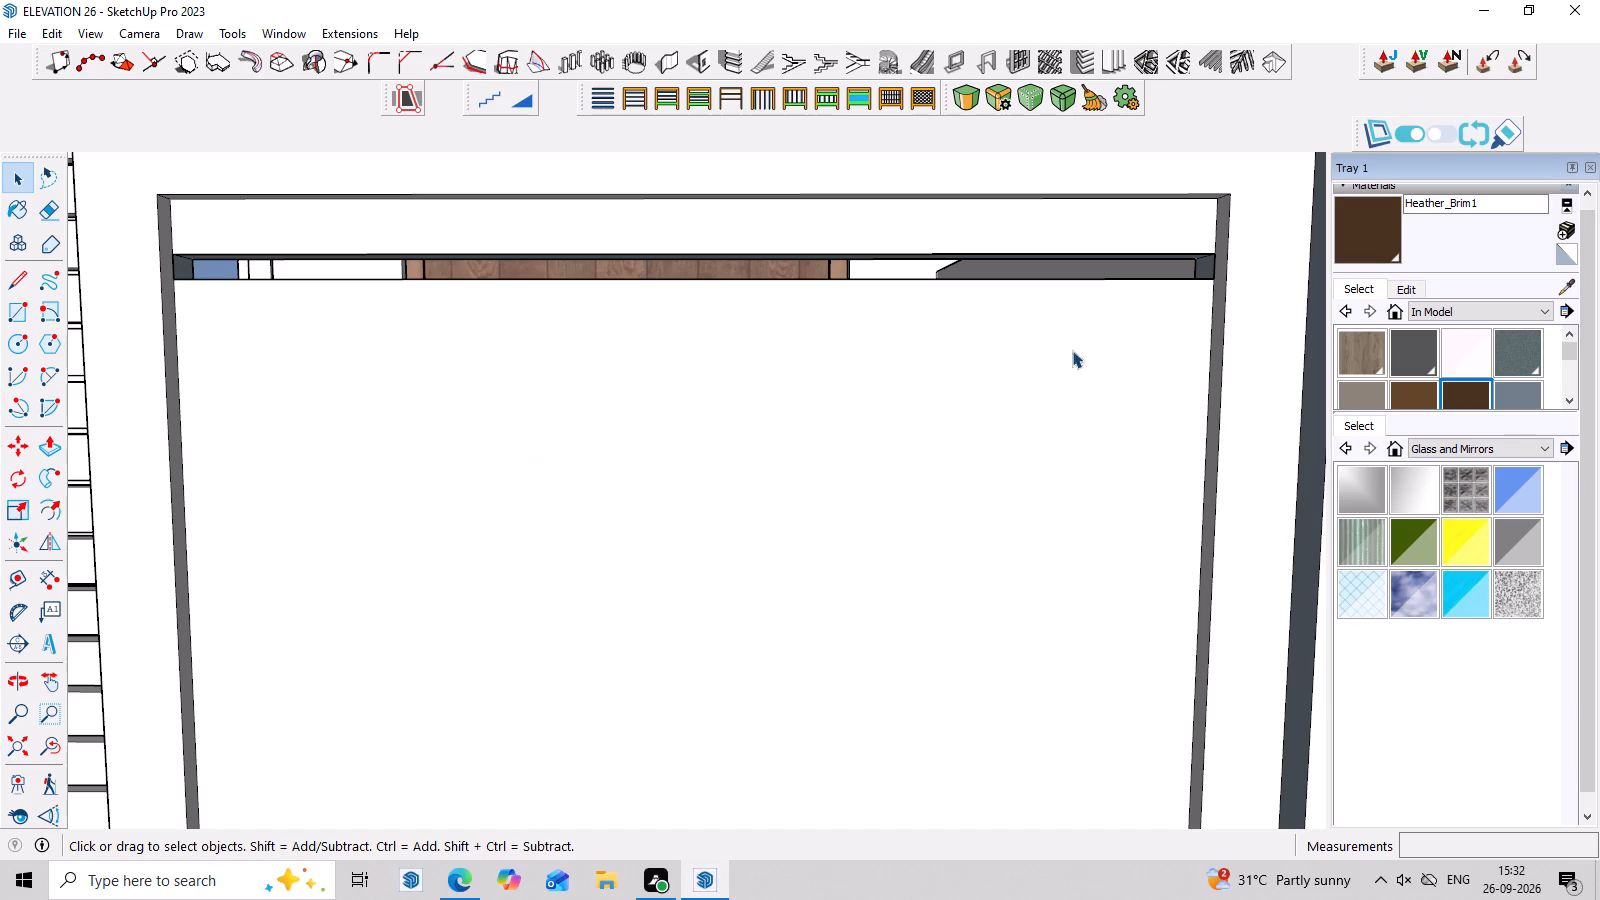
pyautogui.press('e')
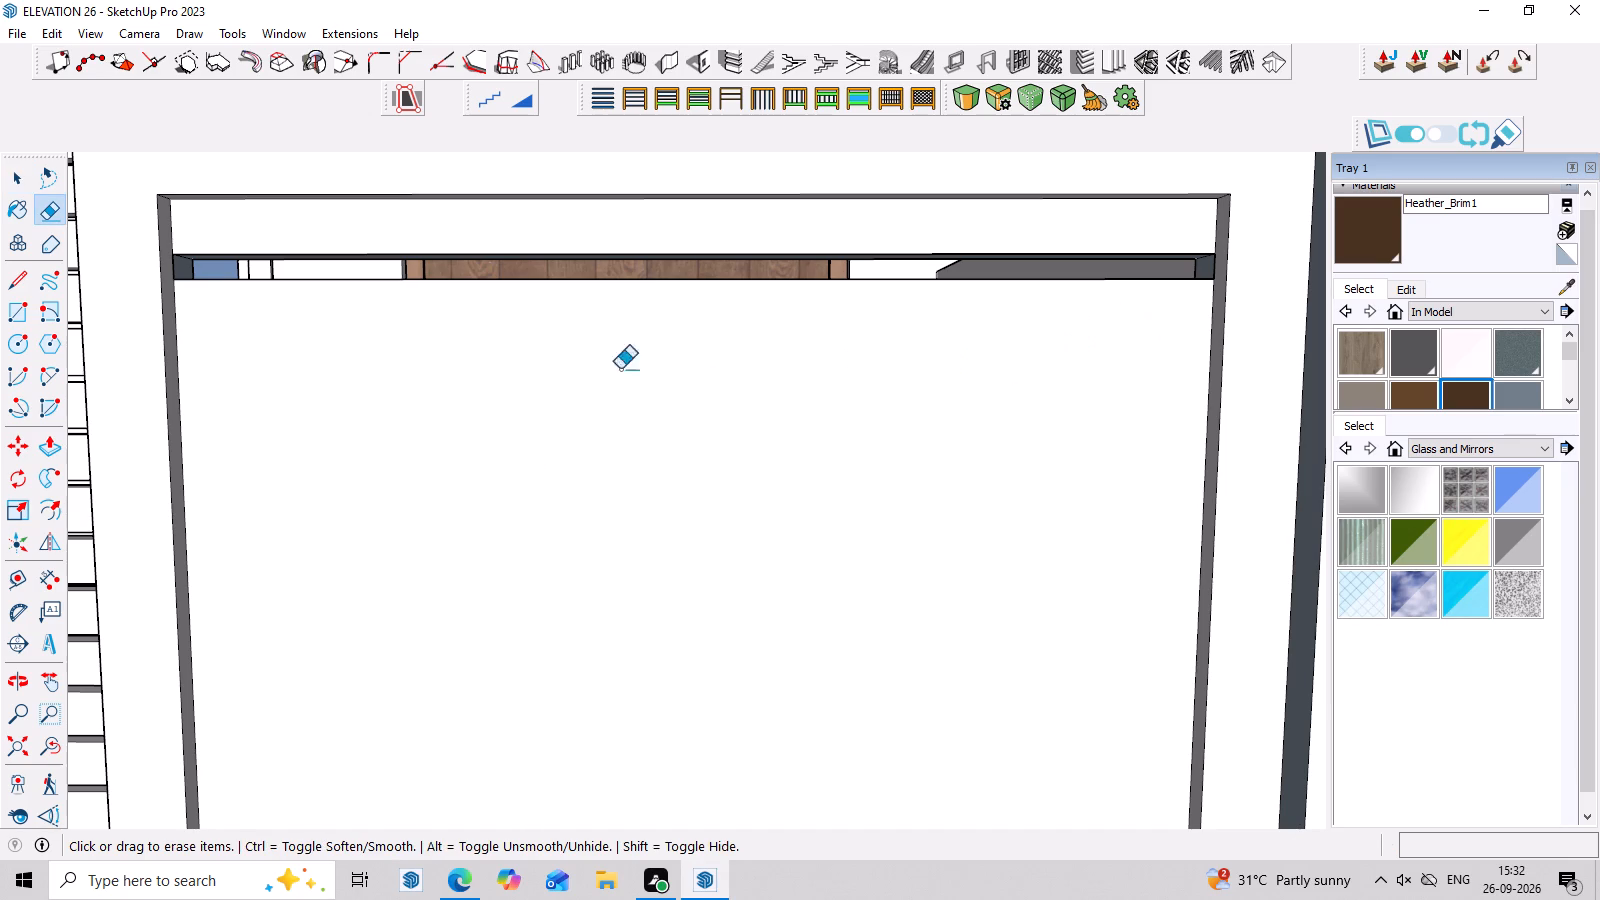
pyautogui.press('r')
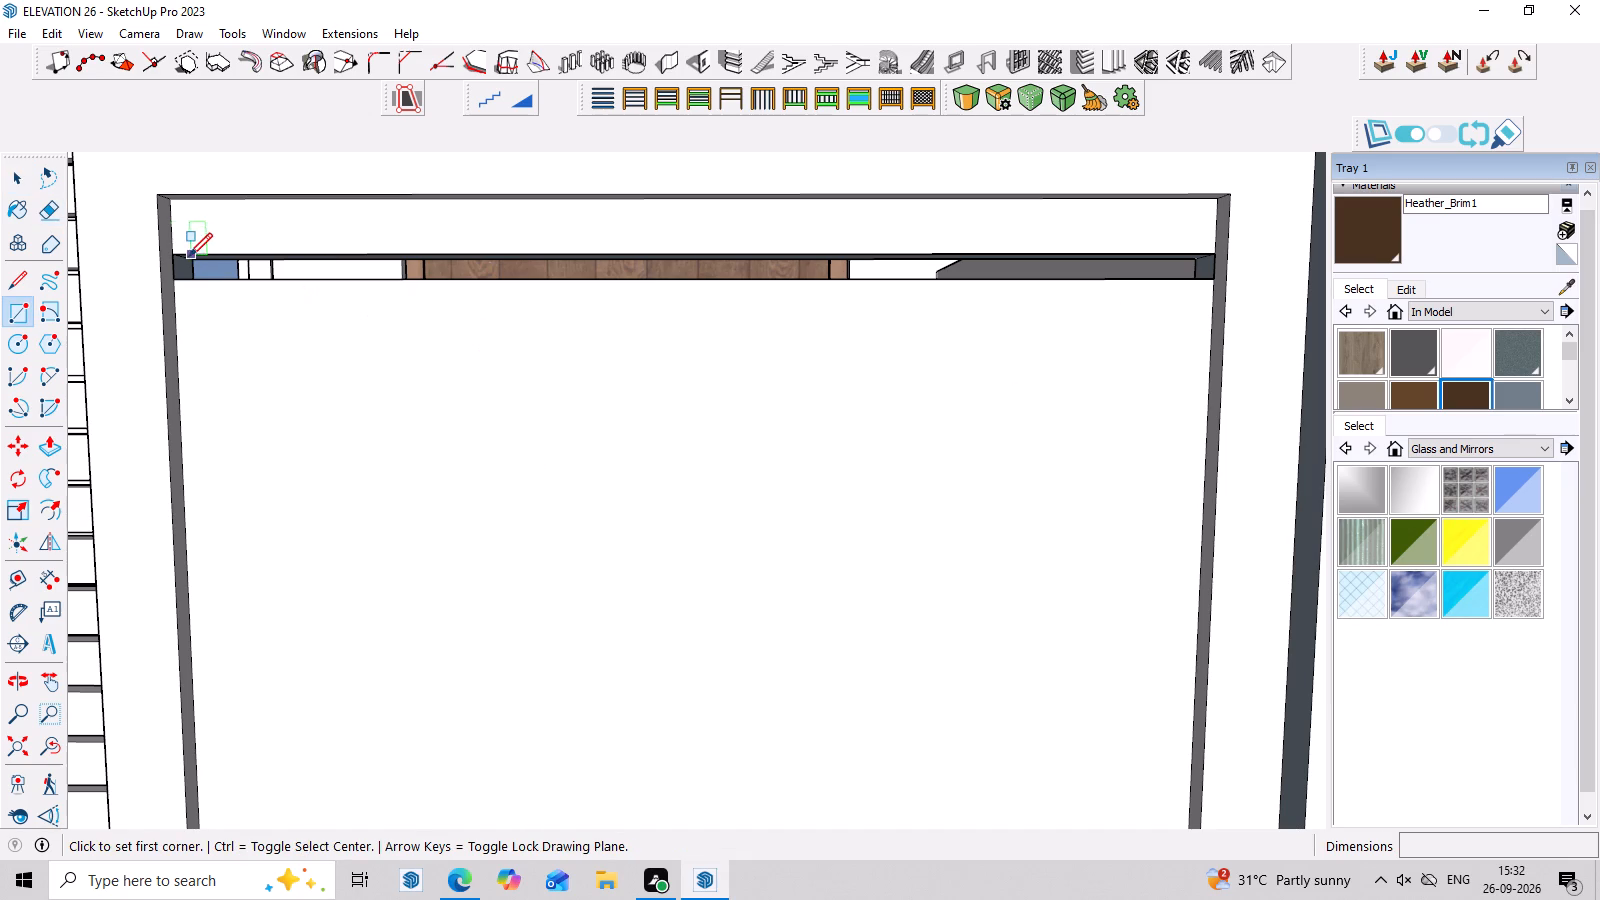
pyautogui.click(178, 256)
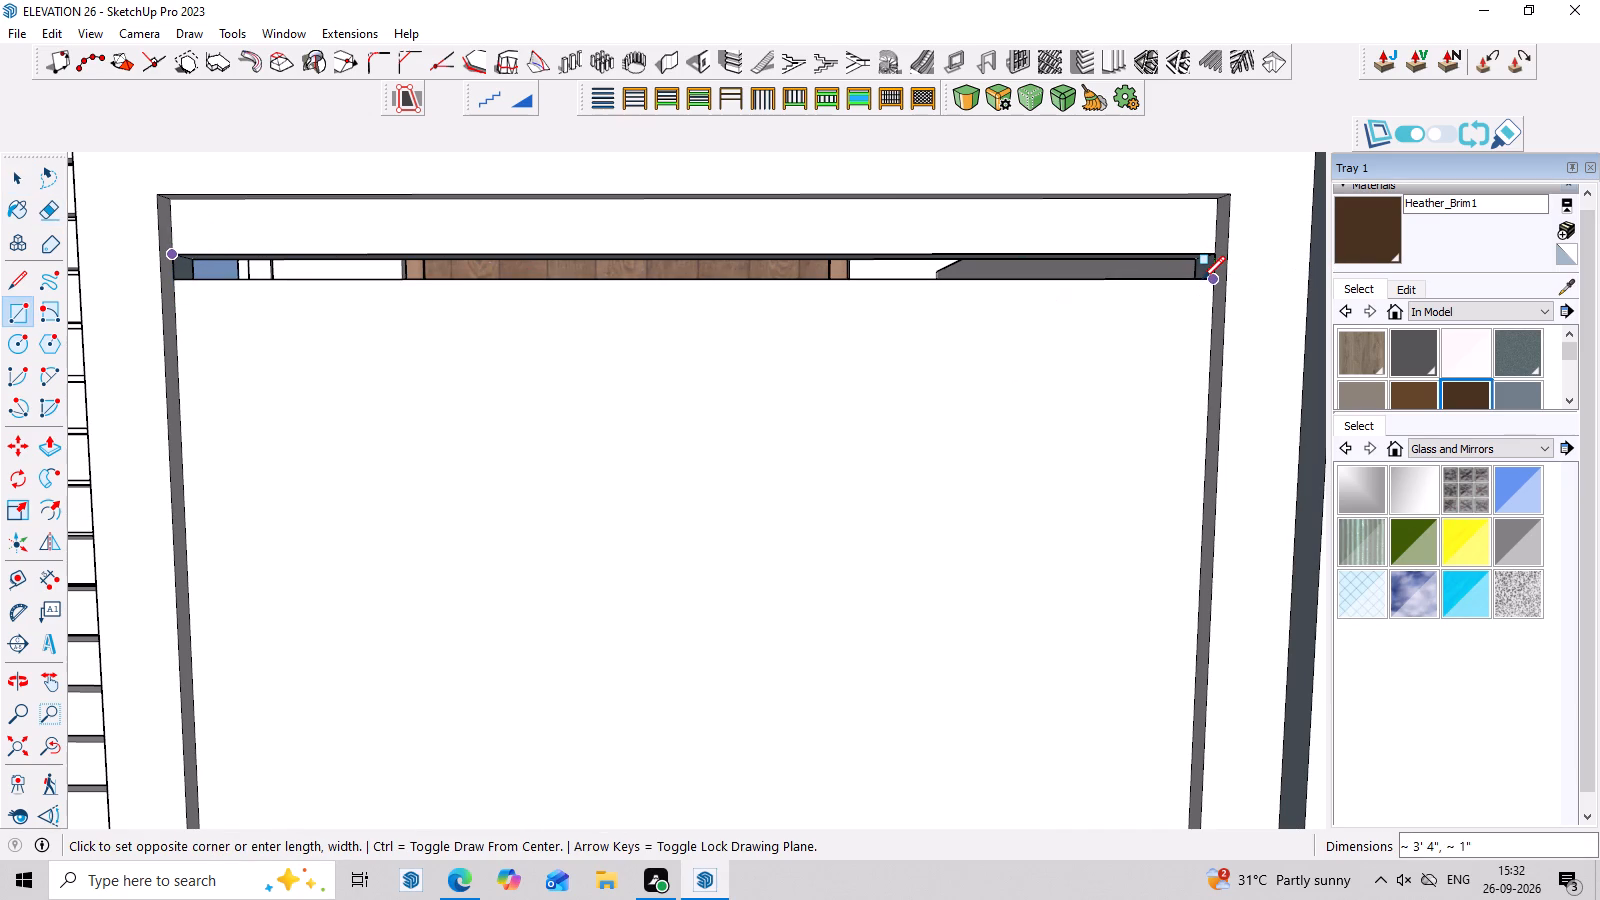
pyautogui.click(1203, 279)
pyautogui.press('space')
# Move the rectangular strip face about 2" straight down along the panel's side, just below the open slot.
pyautogui.click(1201, 268)
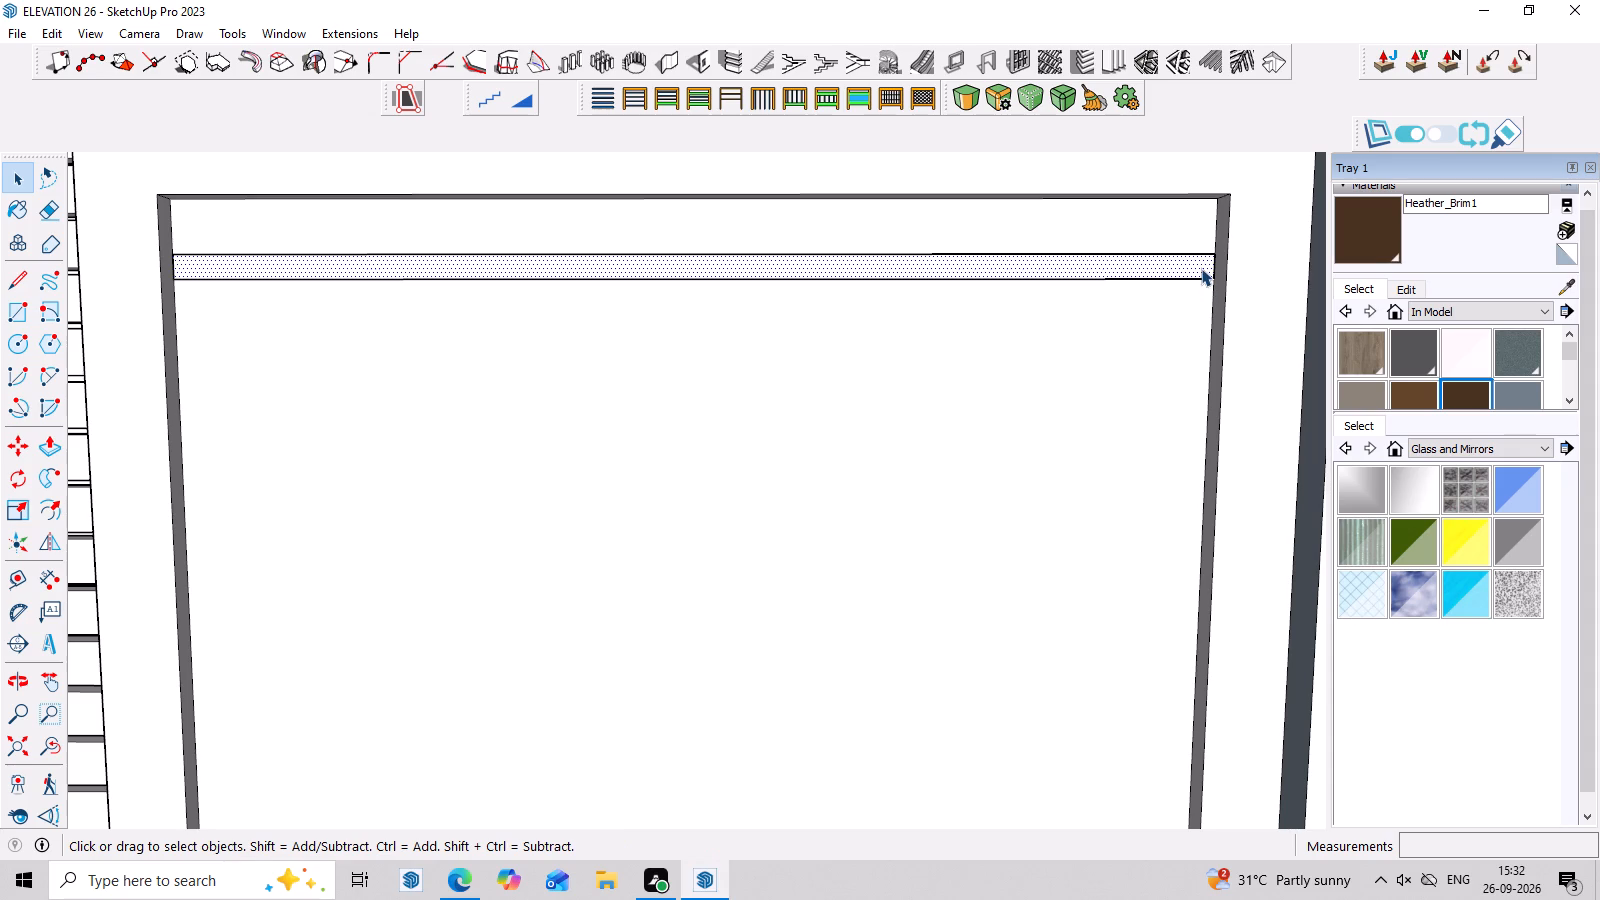
pyautogui.press('m')
pyautogui.click(1218, 280)
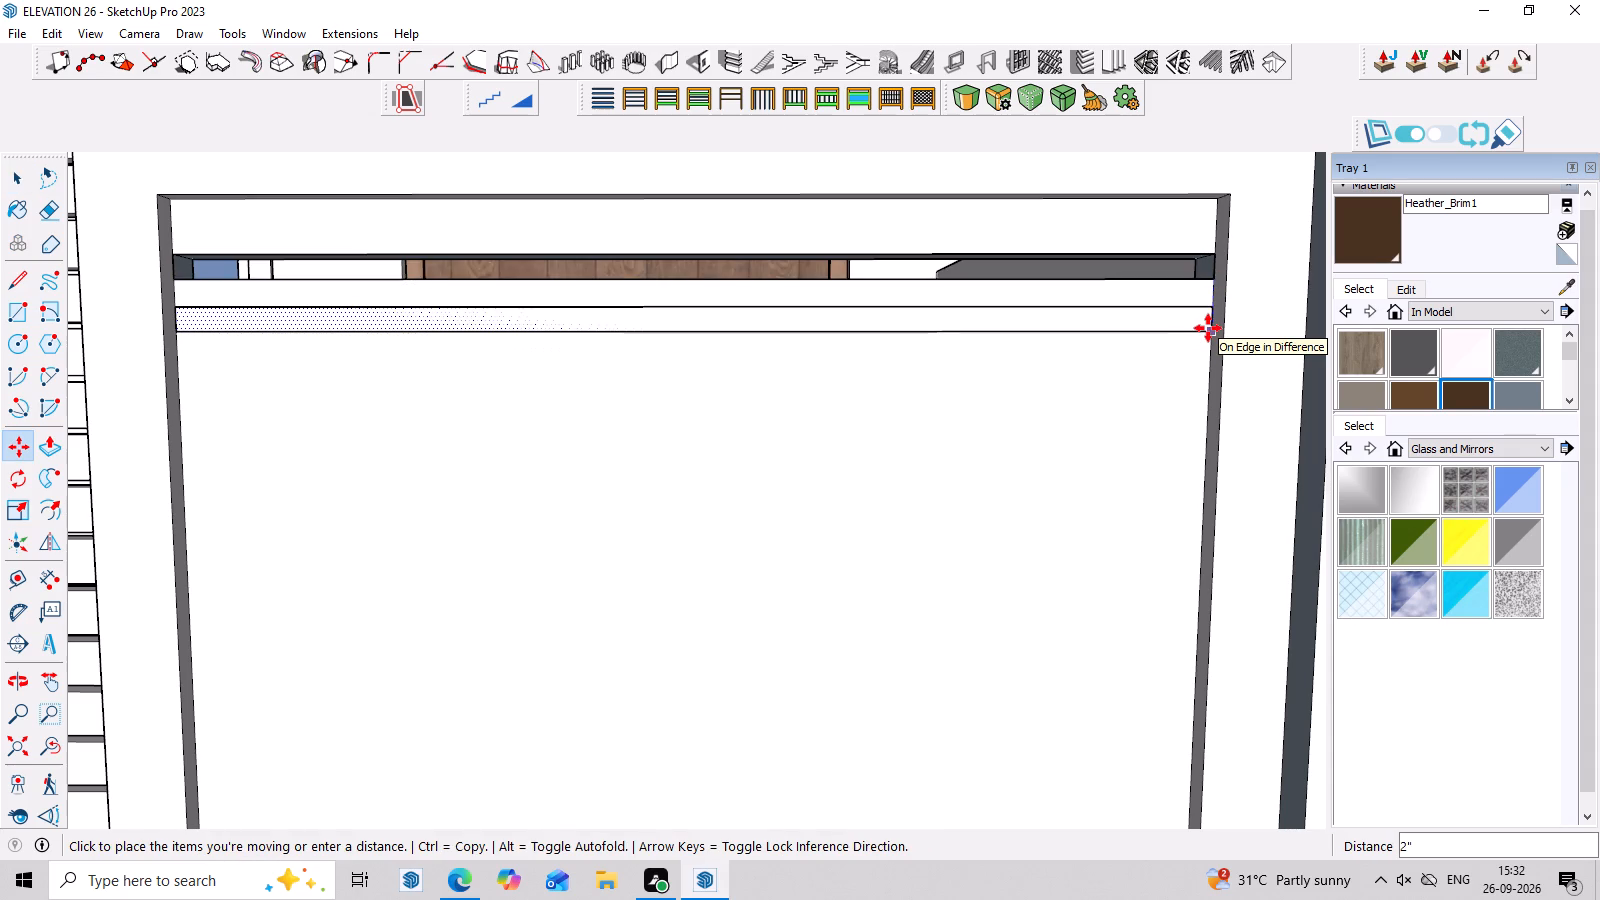
pyautogui.click(1209, 320)
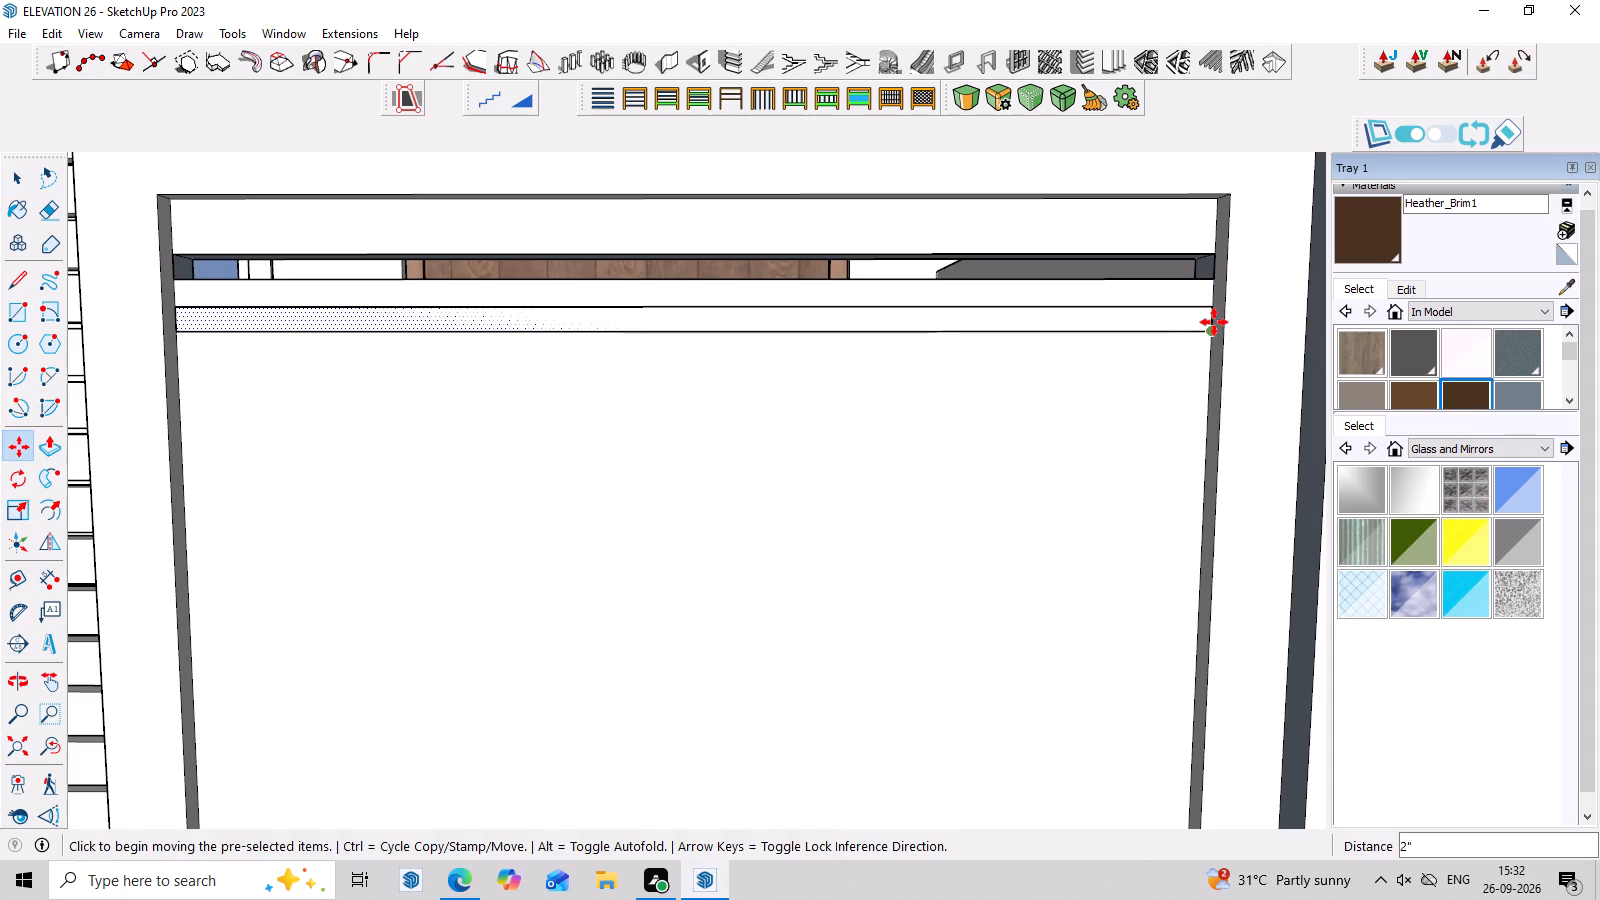
# Copy the strip about 3' 4" down to the panel's bottom edge and divide that distance into 20 equal intervals.
pyautogui.click(1214, 331)
pyautogui.scroll(-6, 1190, 511)
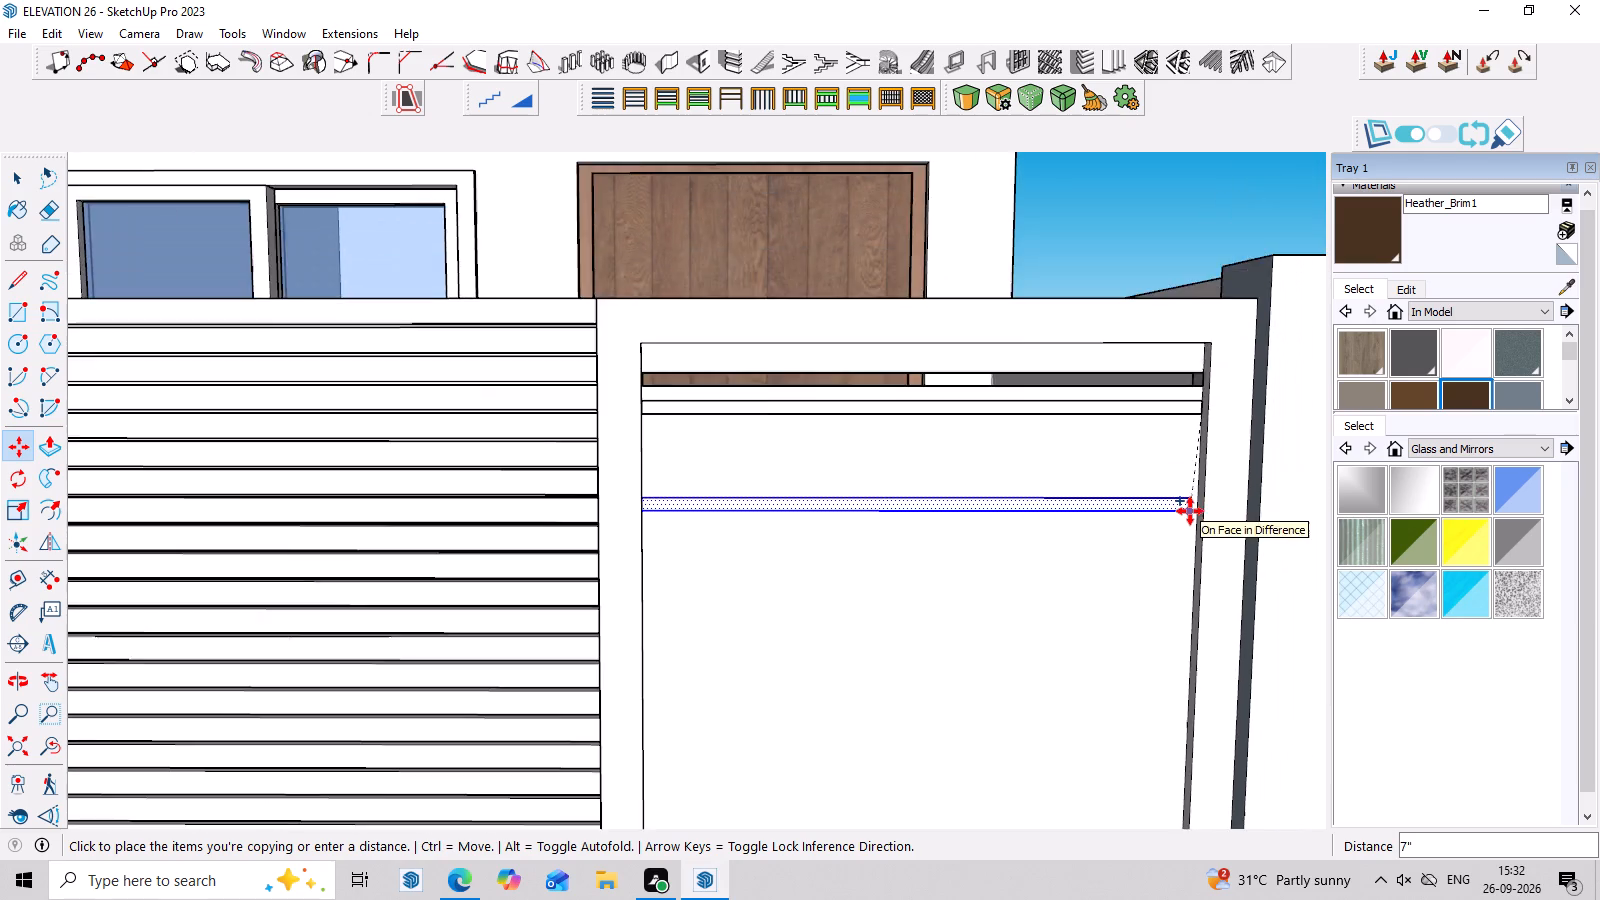
pyautogui.scroll(-7, 1190, 511)
pyautogui.moveTo(1187, 555); pyautogui.dragTo(1156, 416, button='middle')
pyautogui.scroll(5, 1186, 602)
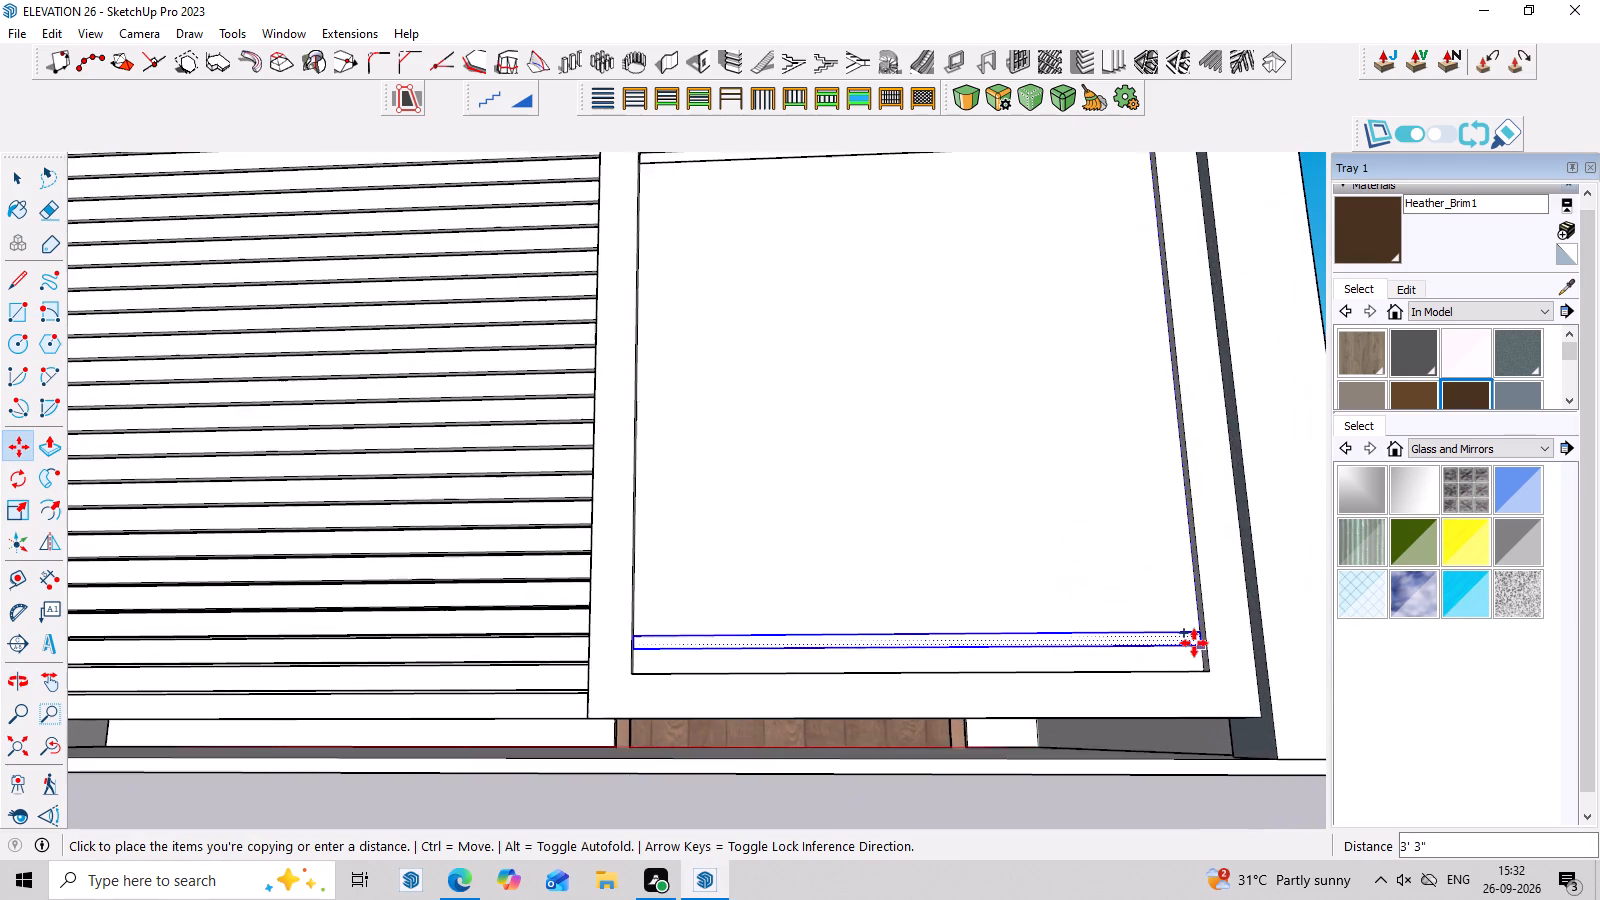
pyautogui.scroll(2, 1195, 652)
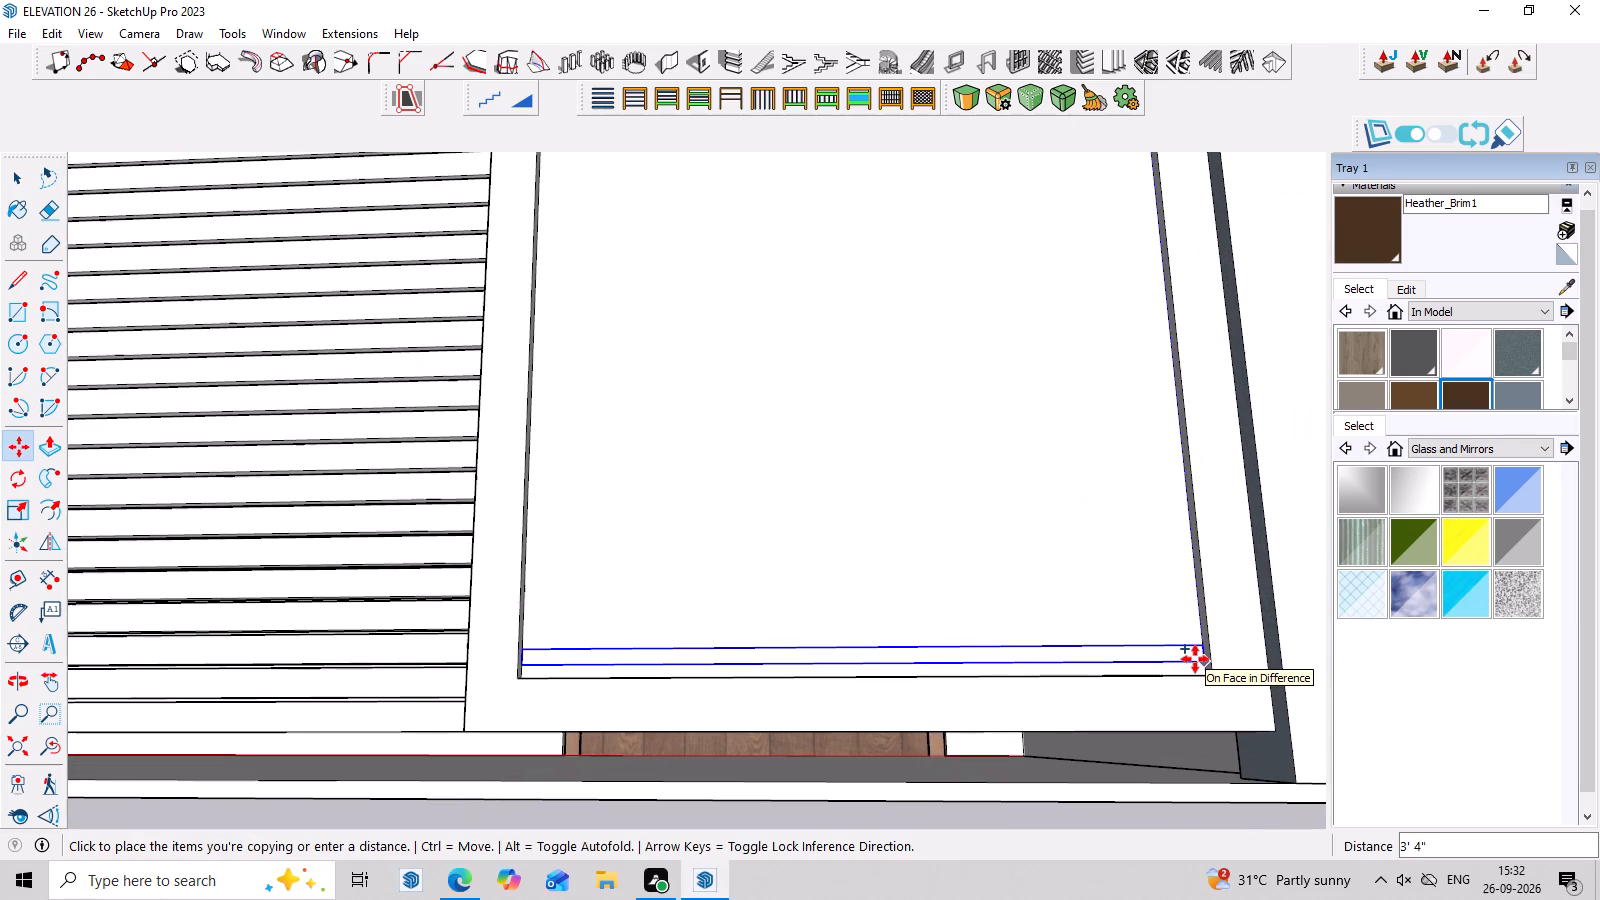
pyautogui.click(1195, 659)
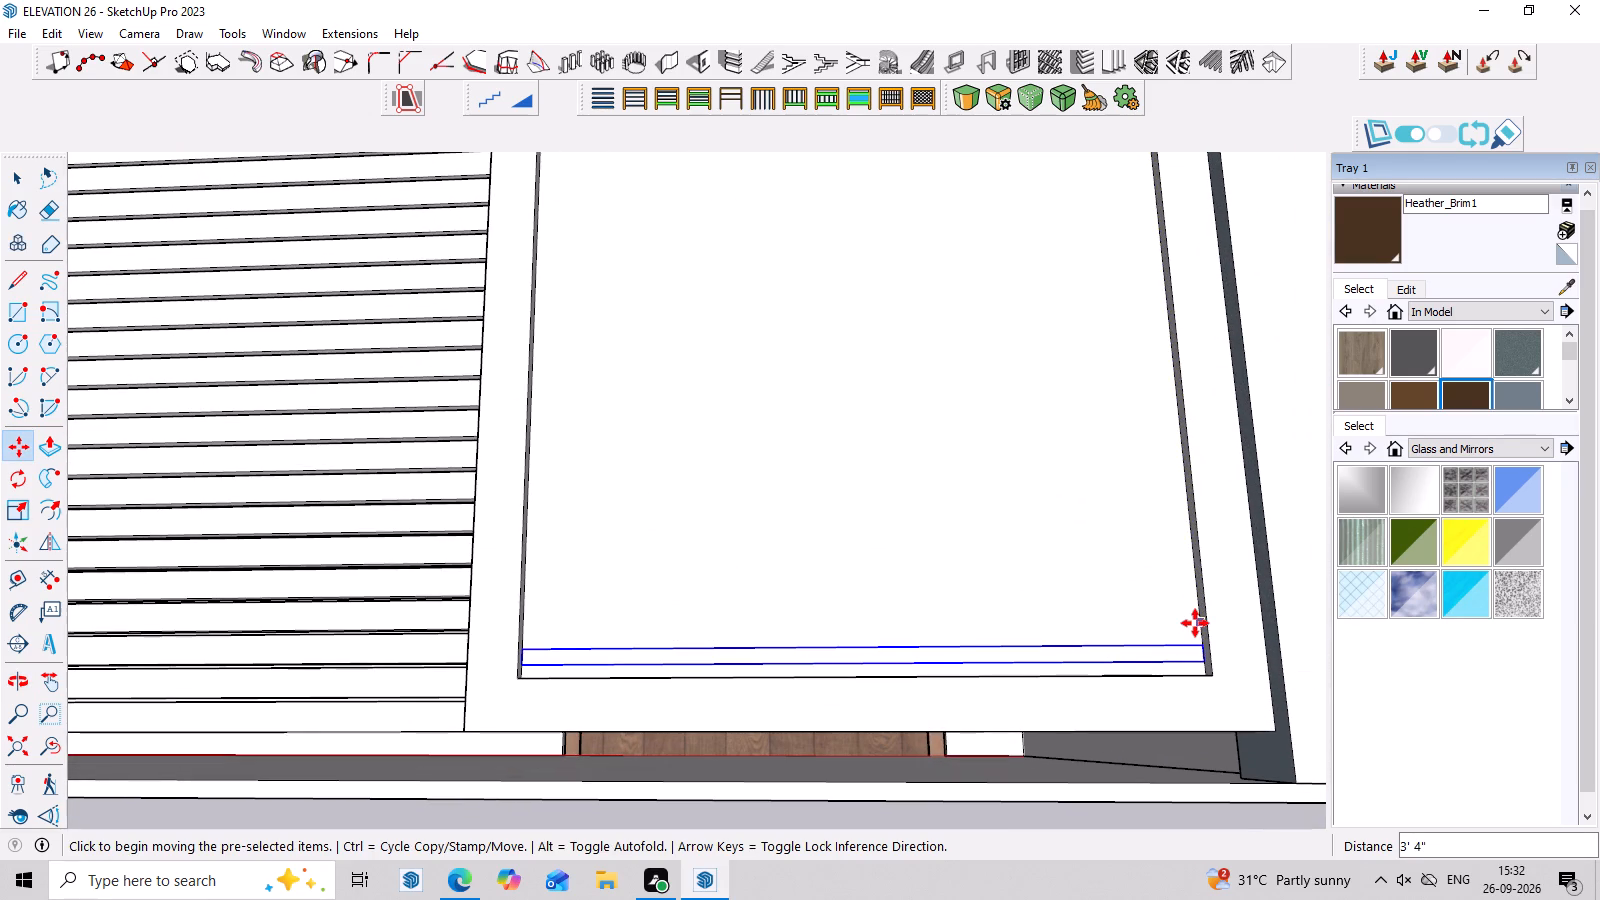
pyautogui.write('20')
pyautogui.press('/')
pyautogui.press('Return')
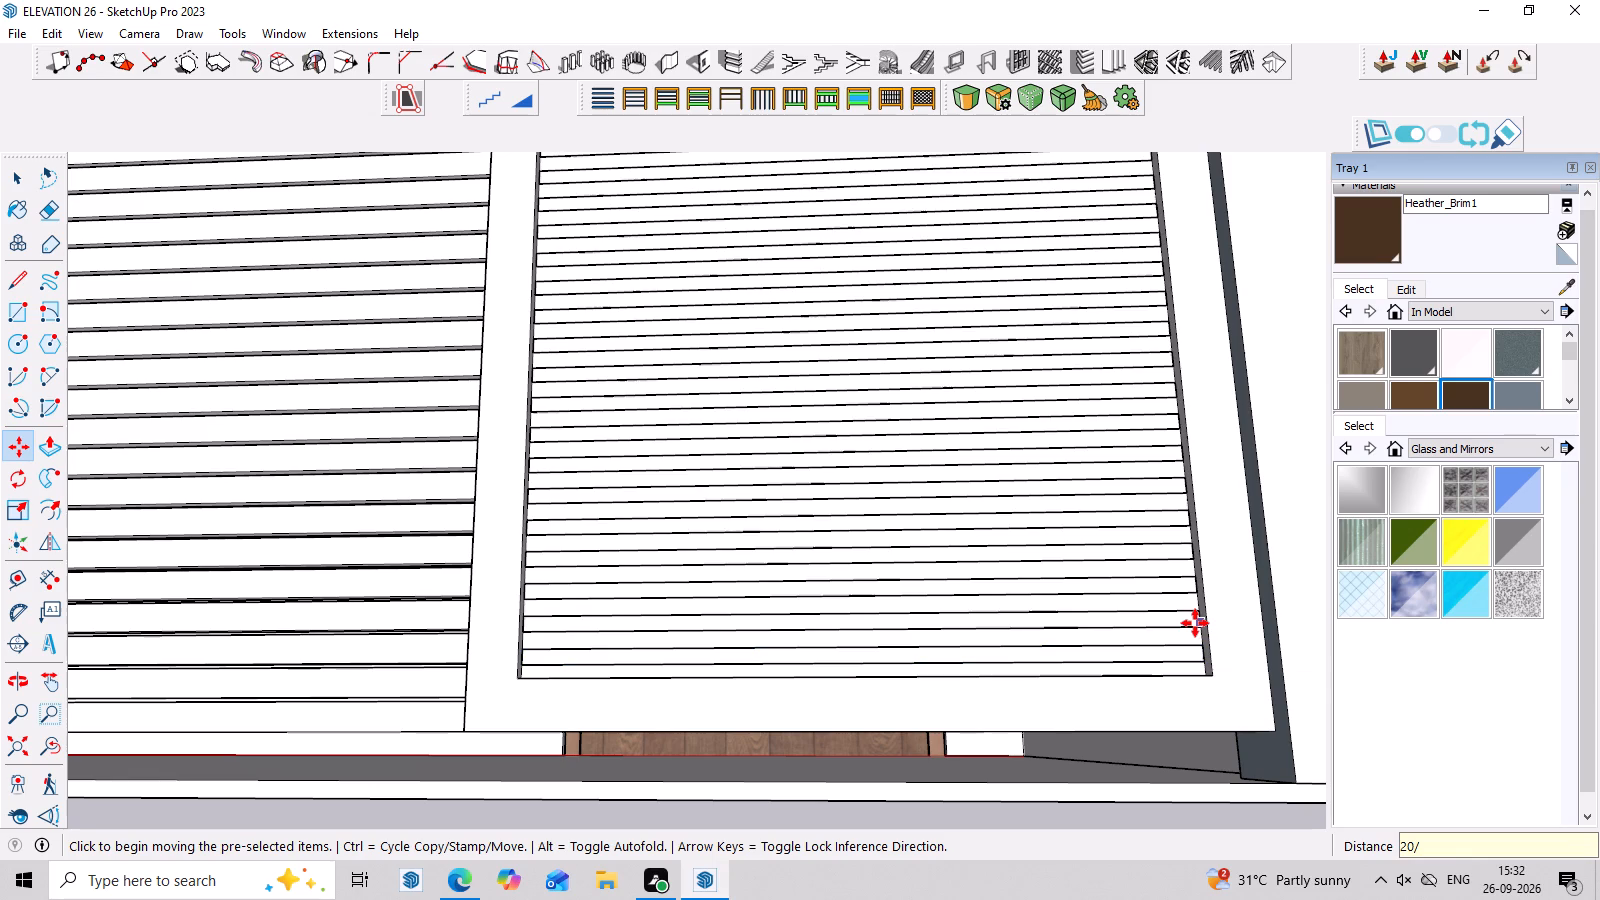
# Push the first strip below the open slot about 2" back through the boundary wall.
pyautogui.scroll(-4, 820, 678)
pyautogui.moveTo(1022, 572); pyautogui.dragTo(953, 825, button='middle')
pyautogui.scroll(3, 1086, 465)
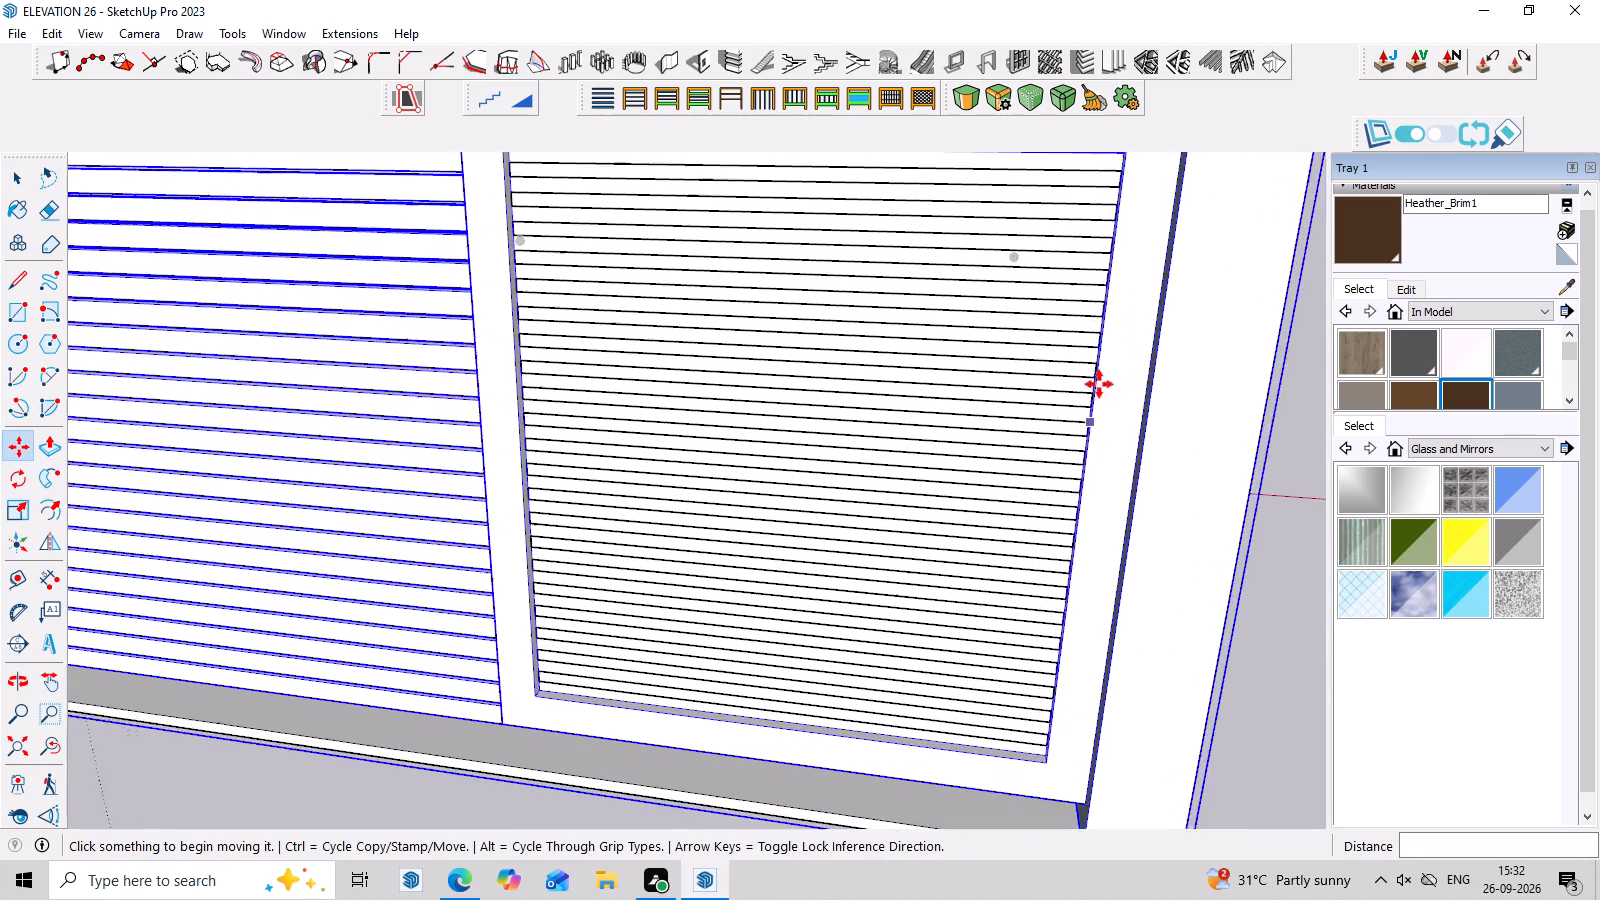
pyautogui.scroll(-6, 1104, 283)
pyautogui.scroll(6, 1109, 194)
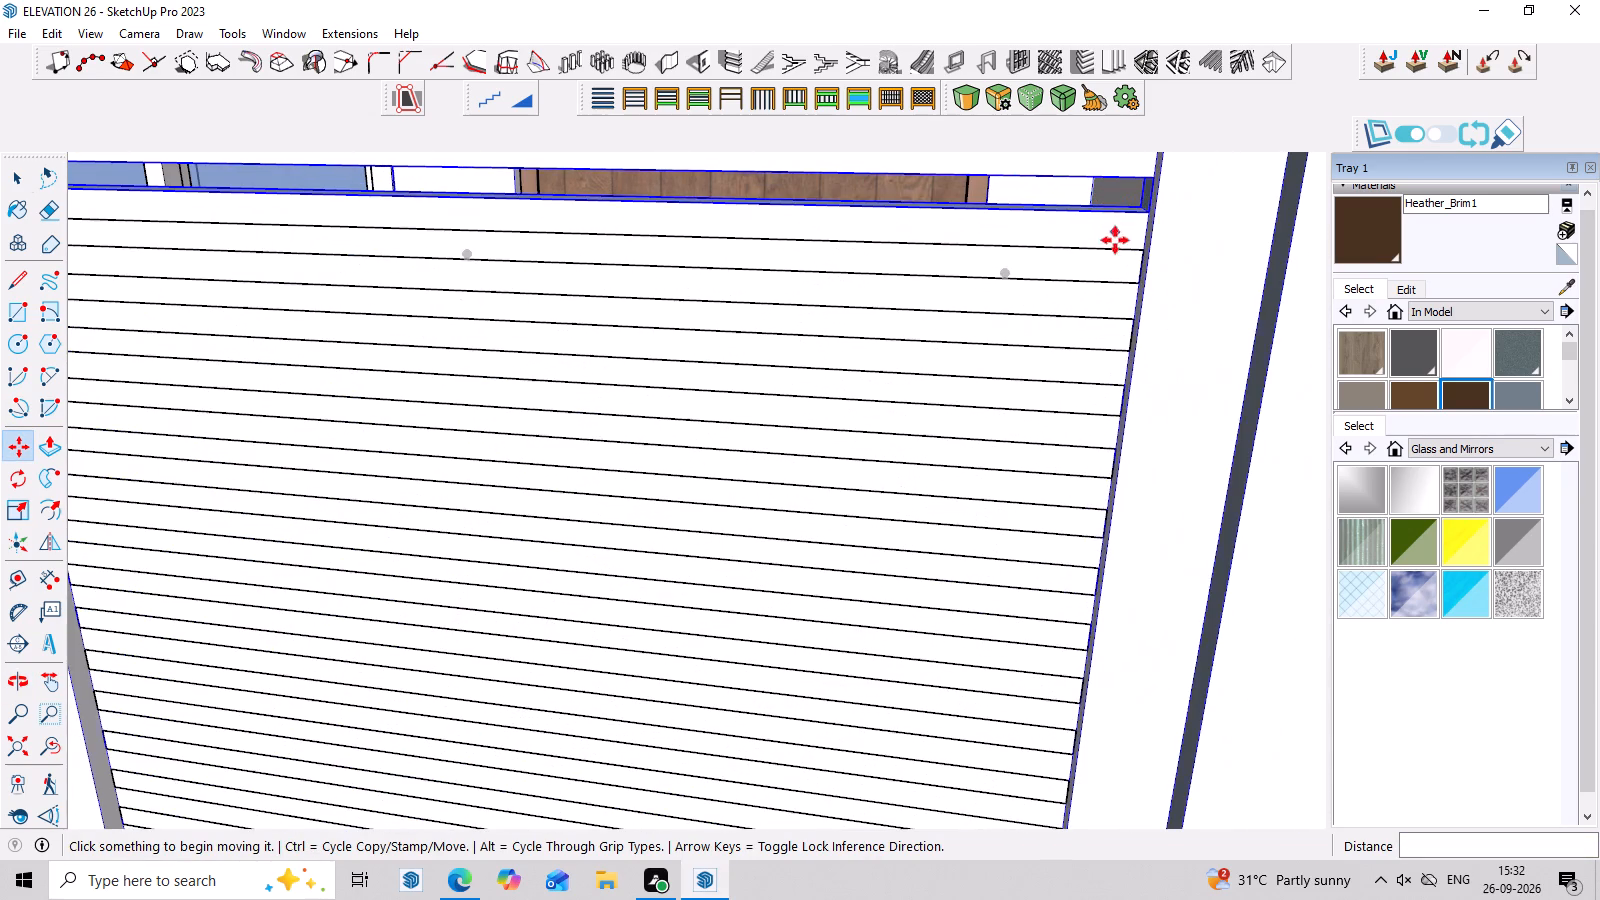
pyautogui.press('space')
pyautogui.click(1115, 260)
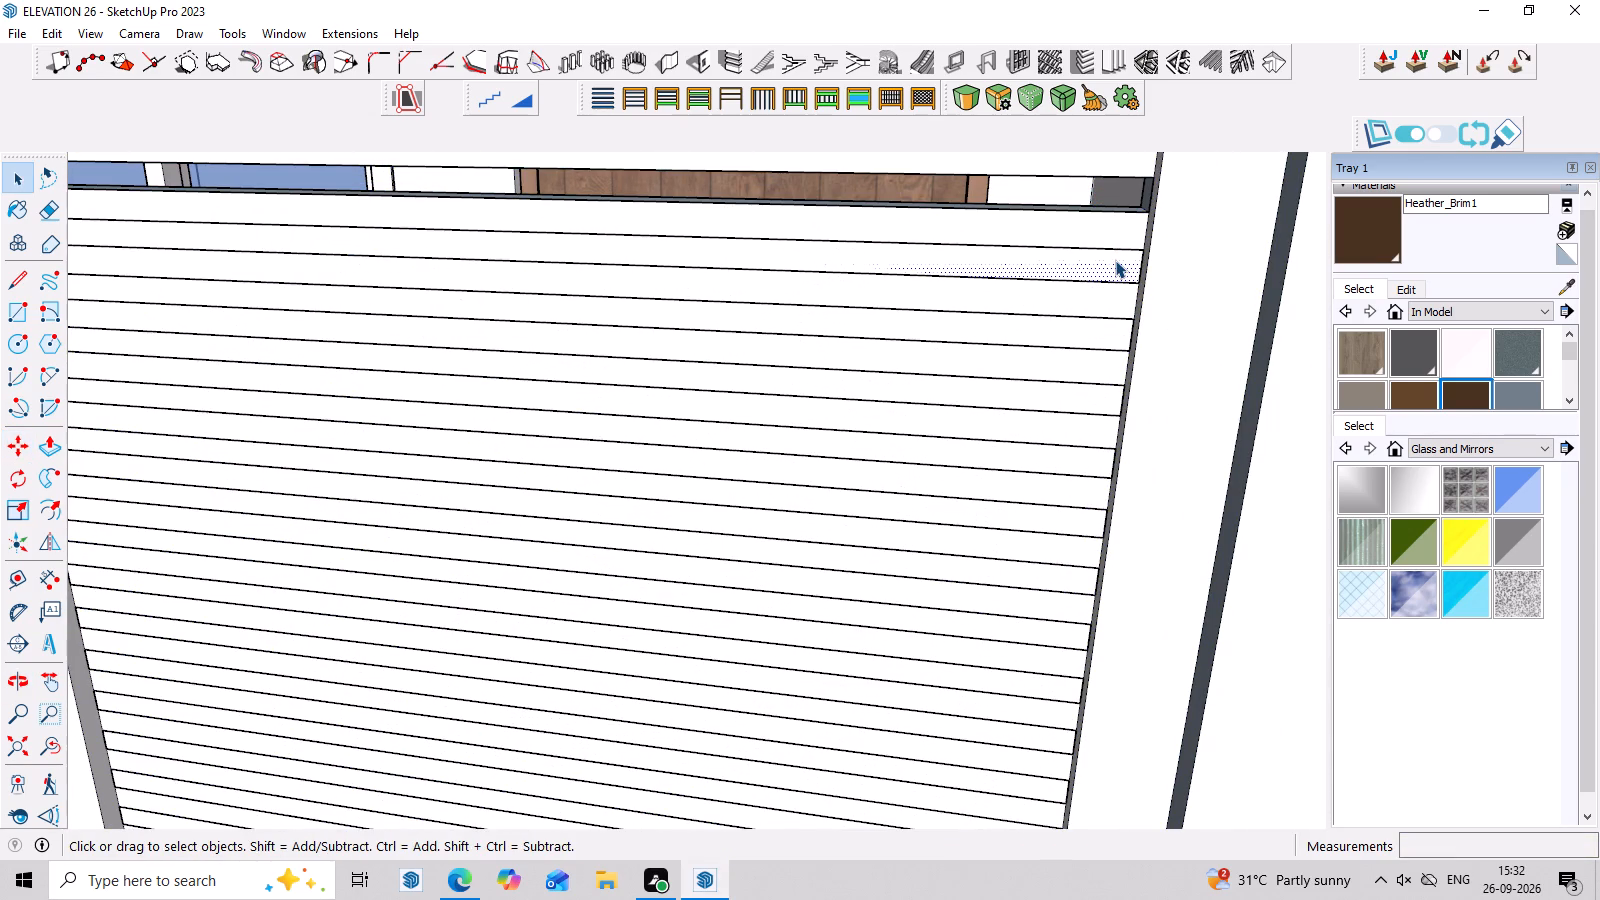
pyautogui.press('p')
pyautogui.click(1115, 260)
pyautogui.moveTo(1135, 183); pyautogui.dragTo(1050, 528, button='middle')
pyautogui.click(1046, 617)
# Examine the pushed strip beside the open slot from the wall's front and inner side.
pyautogui.scroll(-2, 1067, 609)
pyautogui.moveTo(1067, 607); pyautogui.dragTo(960, 645, button='middle')
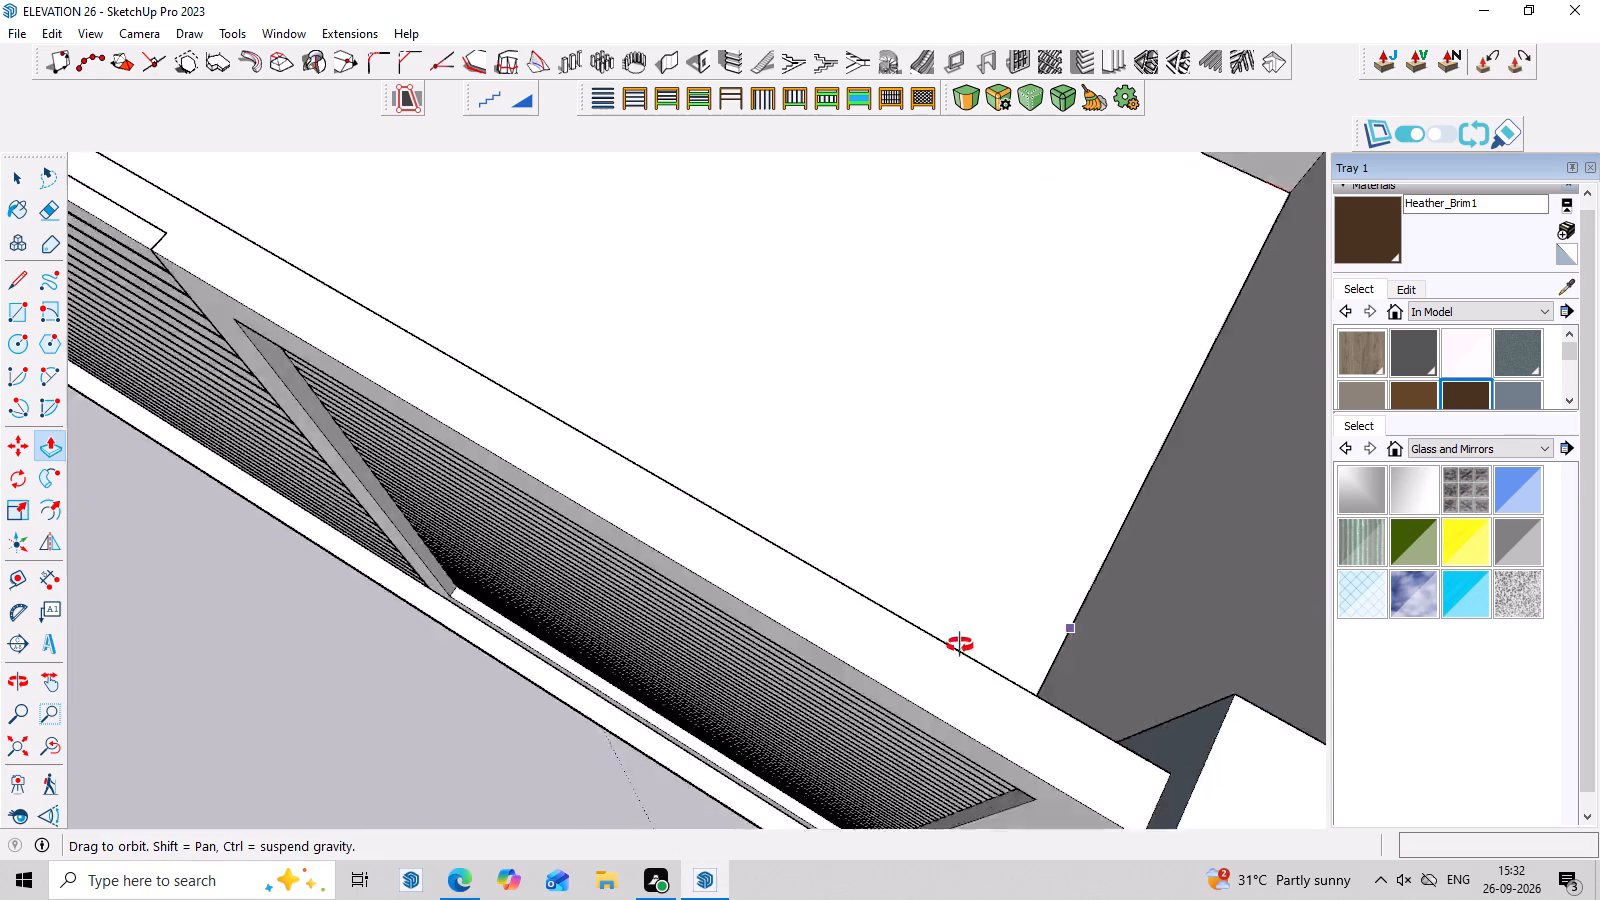
pyautogui.moveTo(960, 645); pyautogui.dragTo(795, 571, button='middle')
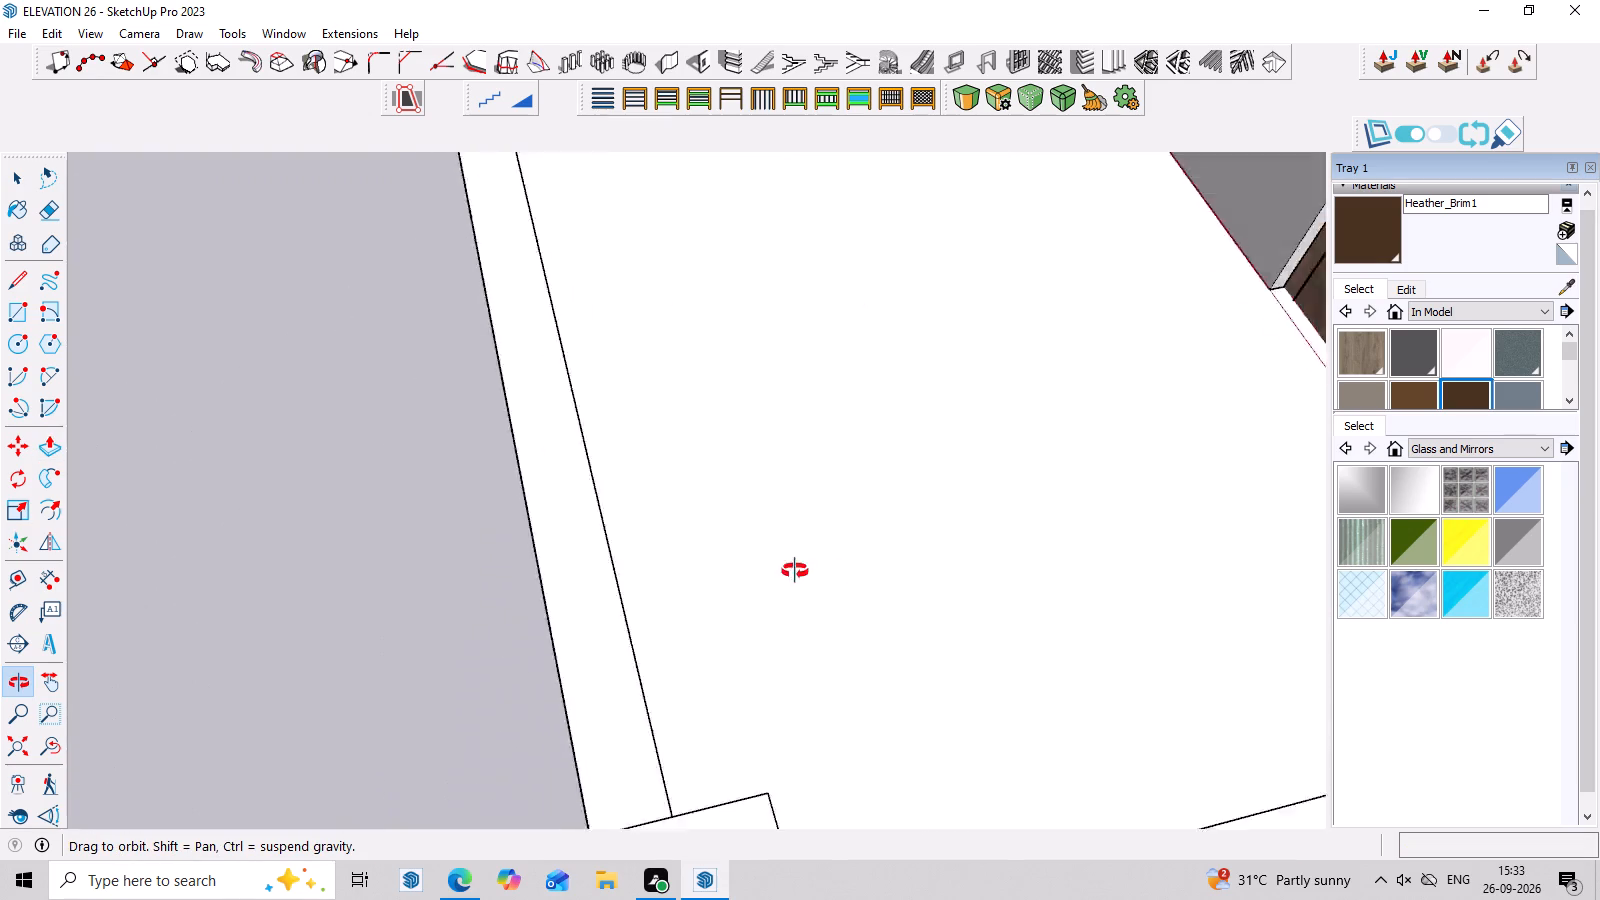
pyautogui.moveTo(795, 571); pyautogui.dragTo(1033, 388, button='middle')
pyautogui.scroll(3, 987, 537)
pyautogui.moveTo(1036, 542); pyautogui.dragTo(1098, 377, button='middle')
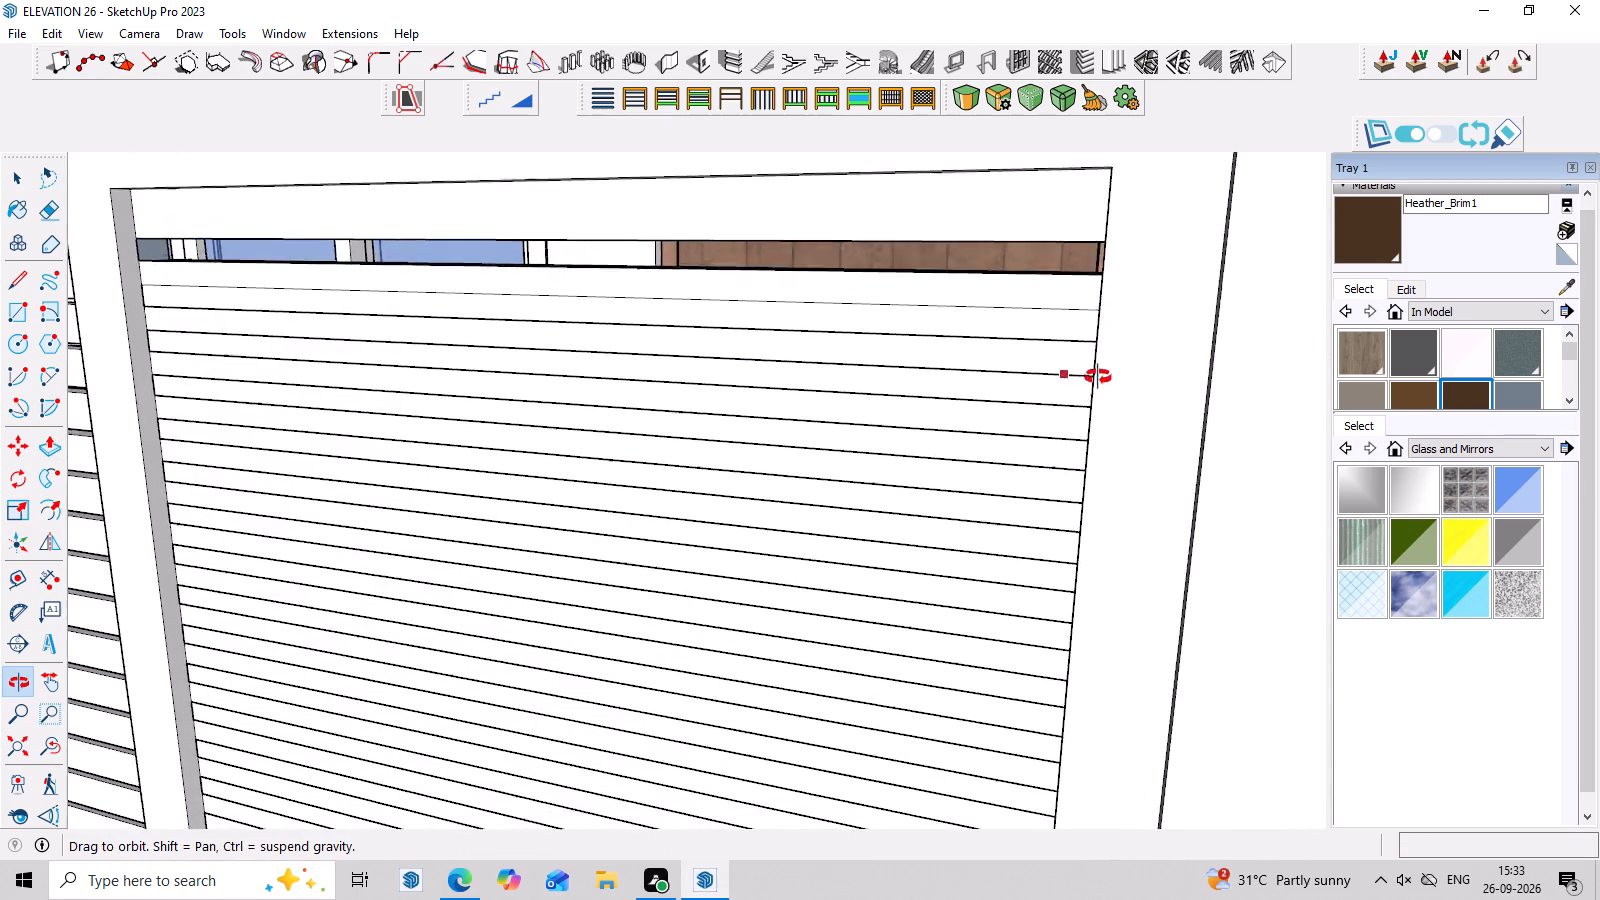
pyautogui.moveTo(1098, 377); pyautogui.dragTo(1096, 373, button='middle')
pyautogui.scroll(2, 1067, 329)
pyautogui.moveTo(1070, 353); pyautogui.dragTo(354, 647, button='middle')
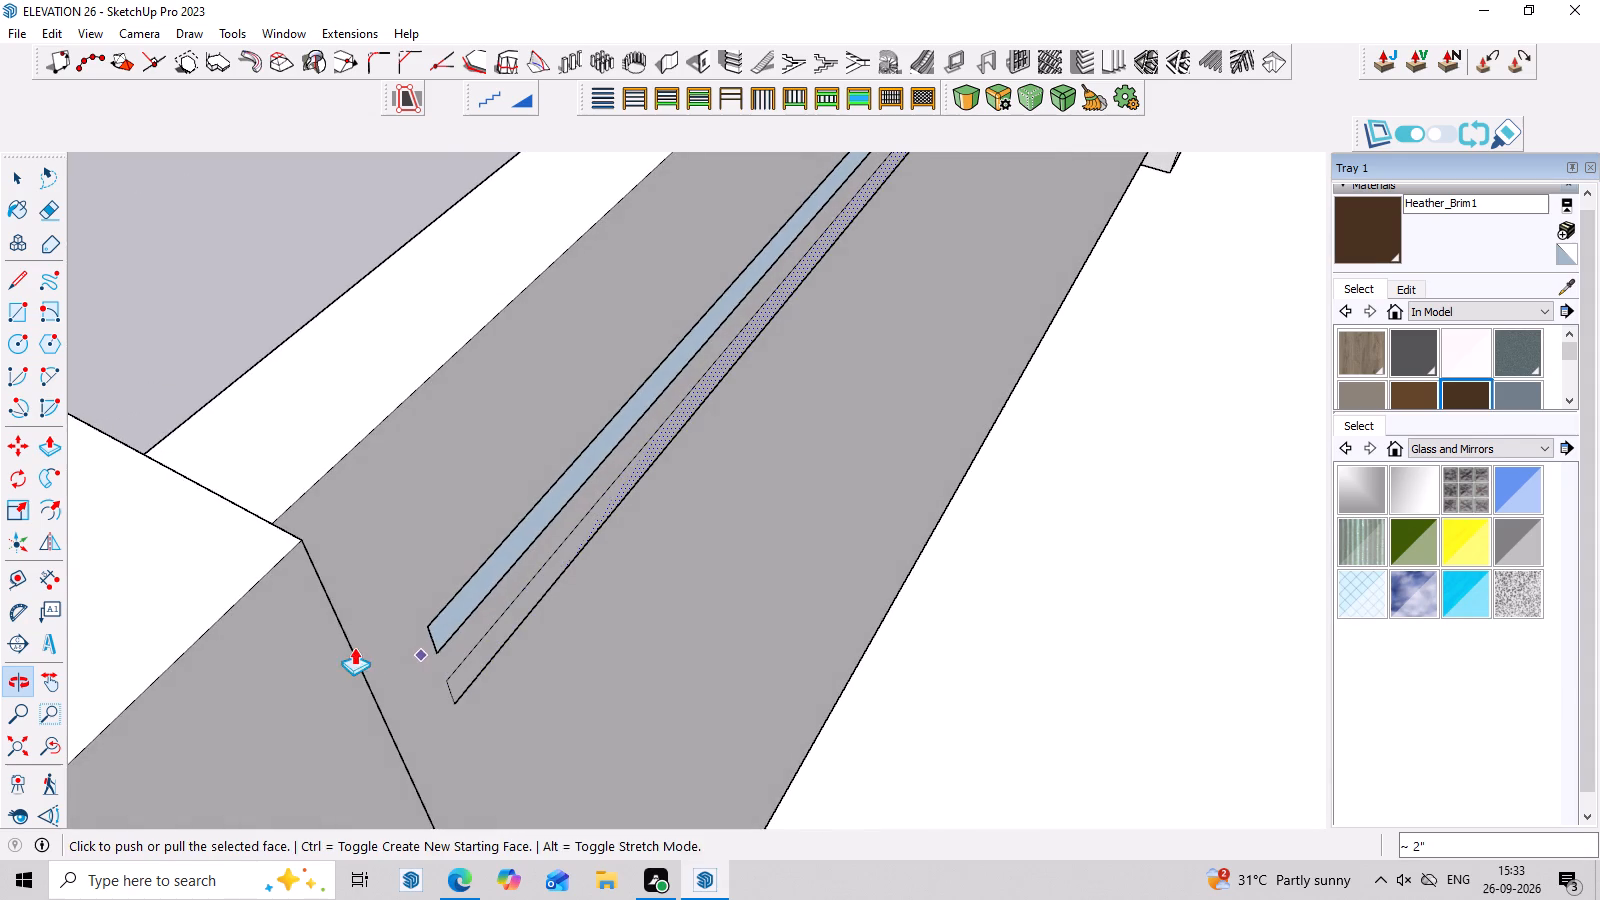
pyautogui.moveTo(688, 630); pyautogui.dragTo(653, 608, button='middle')
pyautogui.scroll(1, 653, 608)
pyautogui.scroll(-5, 653, 608)
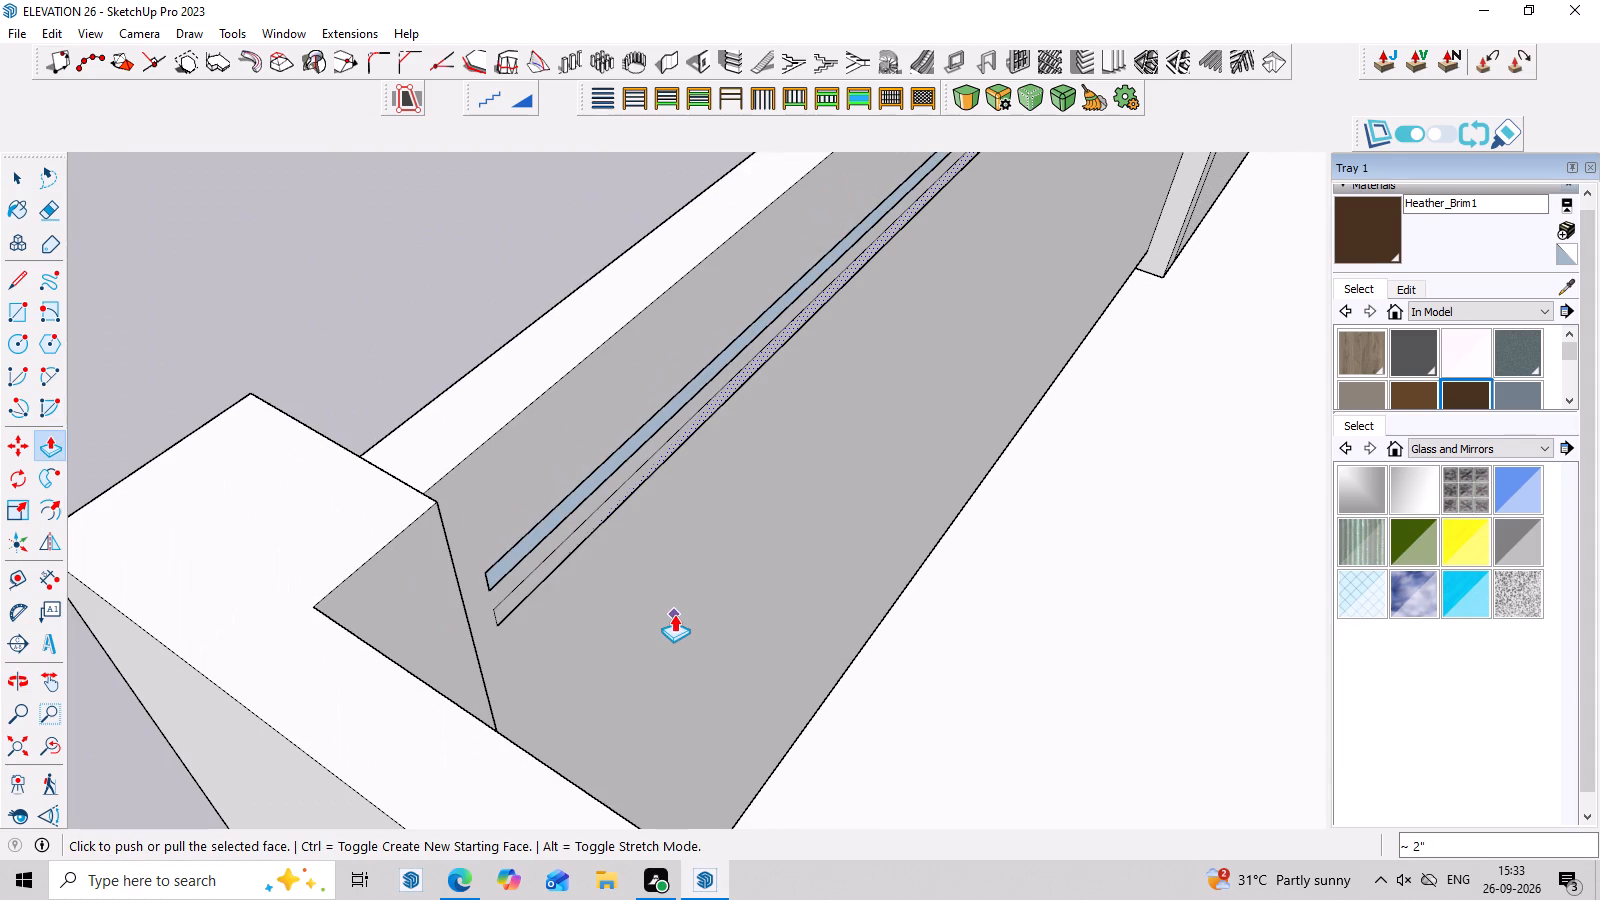
pyautogui.moveTo(669, 602); pyautogui.dragTo(608, 460, button='middle')
pyautogui.scroll(-6, 616, 474)
pyautogui.moveTo(766, 537); pyautogui.dragTo(594, 555, button='middle')
pyautogui.scroll(3, 875, 322)
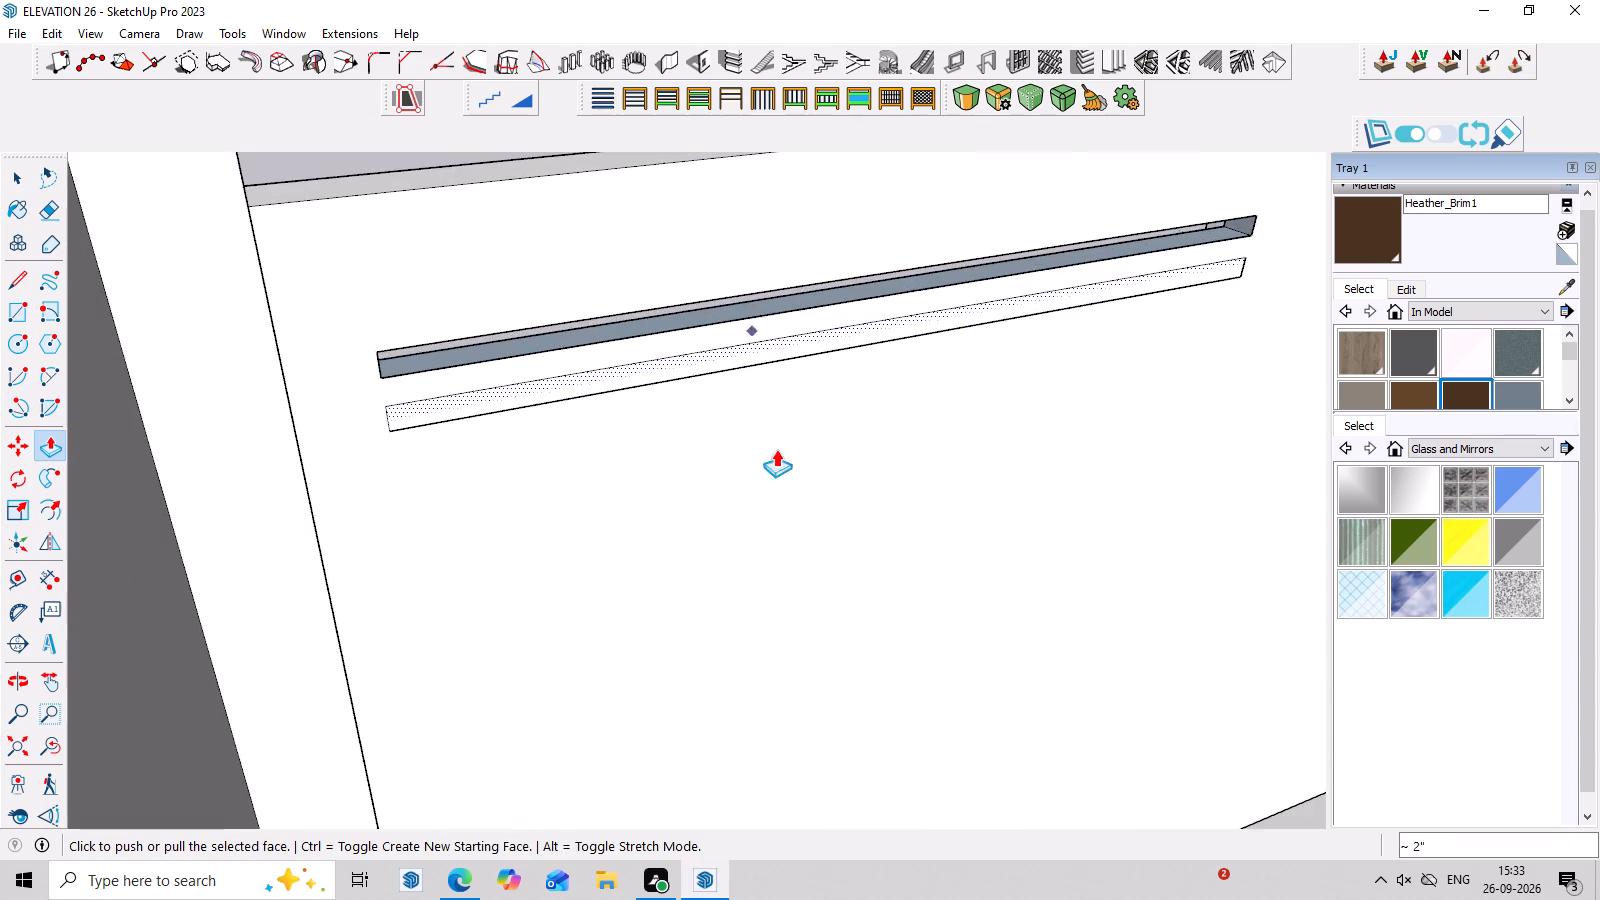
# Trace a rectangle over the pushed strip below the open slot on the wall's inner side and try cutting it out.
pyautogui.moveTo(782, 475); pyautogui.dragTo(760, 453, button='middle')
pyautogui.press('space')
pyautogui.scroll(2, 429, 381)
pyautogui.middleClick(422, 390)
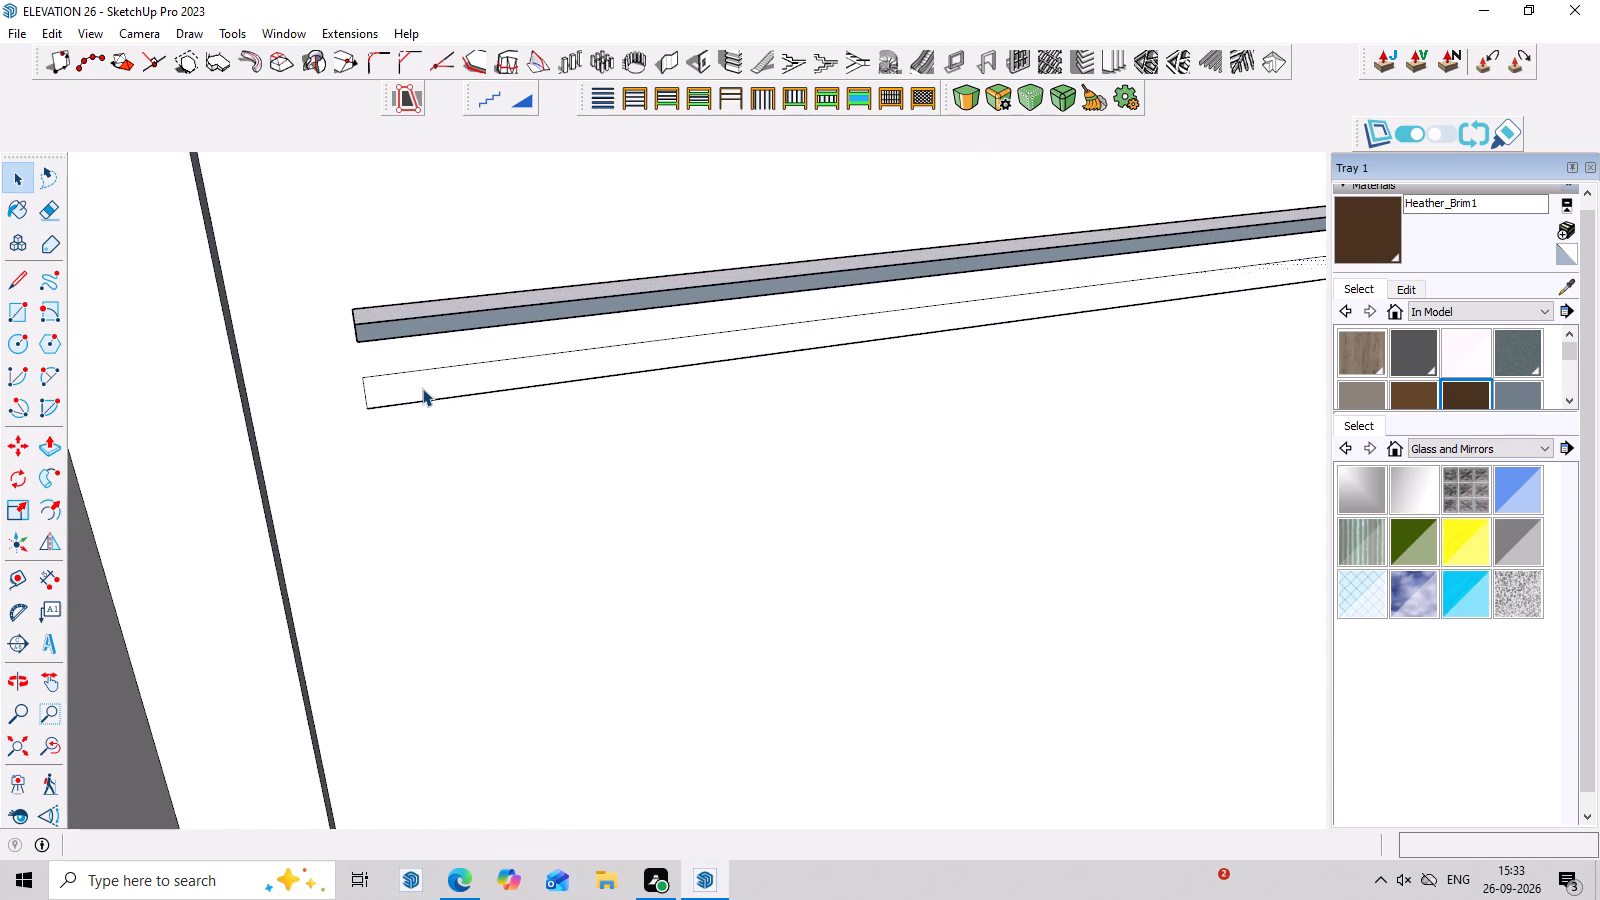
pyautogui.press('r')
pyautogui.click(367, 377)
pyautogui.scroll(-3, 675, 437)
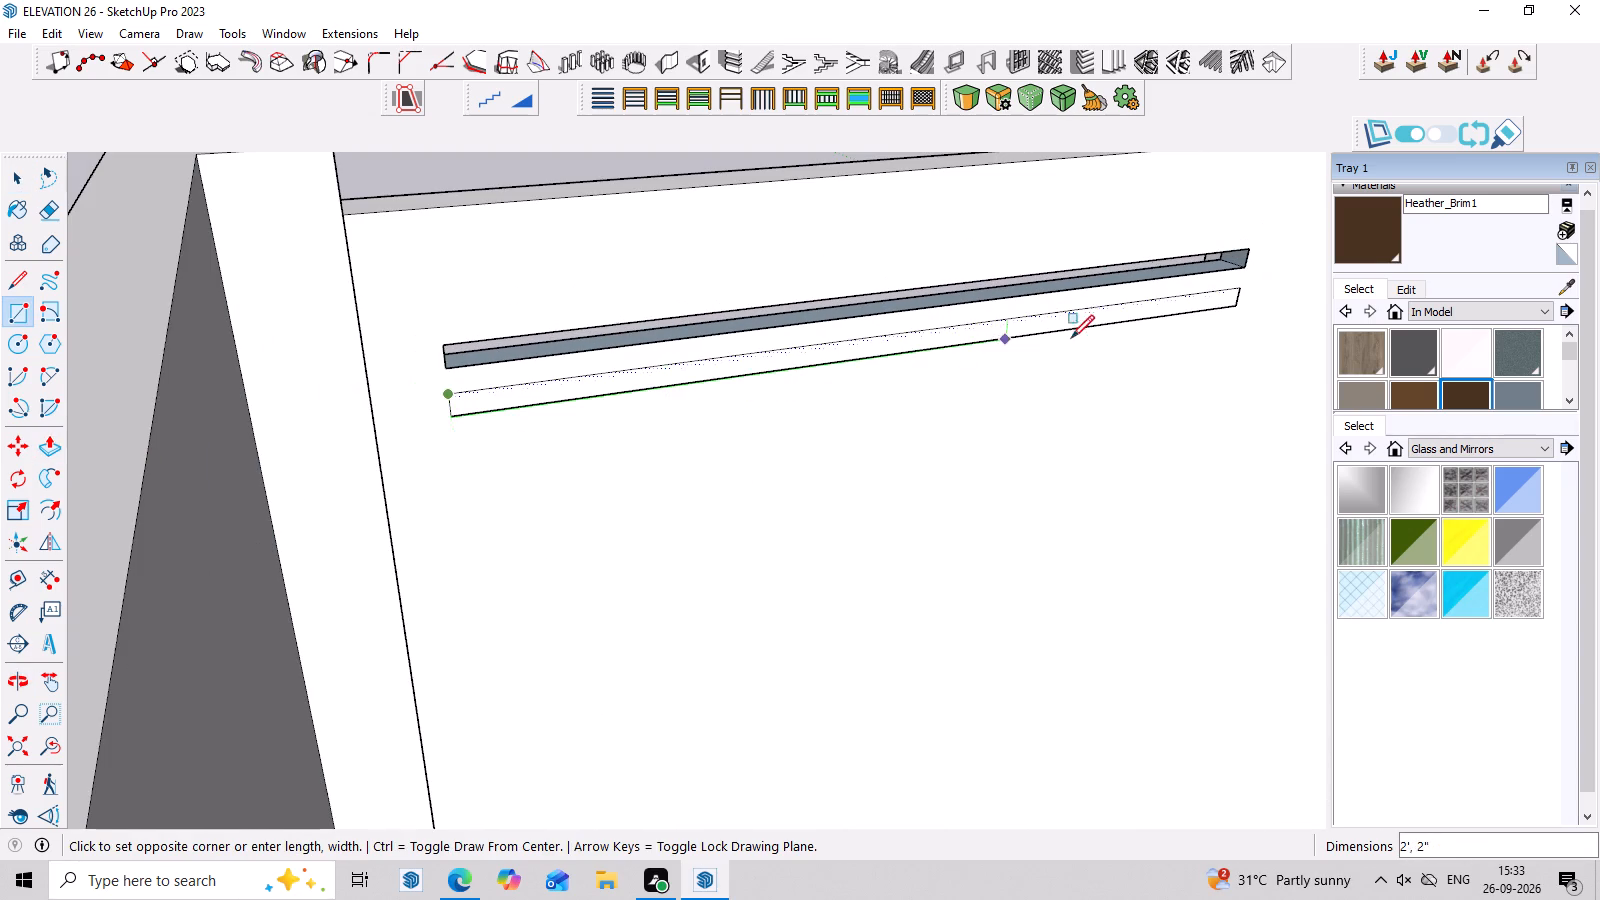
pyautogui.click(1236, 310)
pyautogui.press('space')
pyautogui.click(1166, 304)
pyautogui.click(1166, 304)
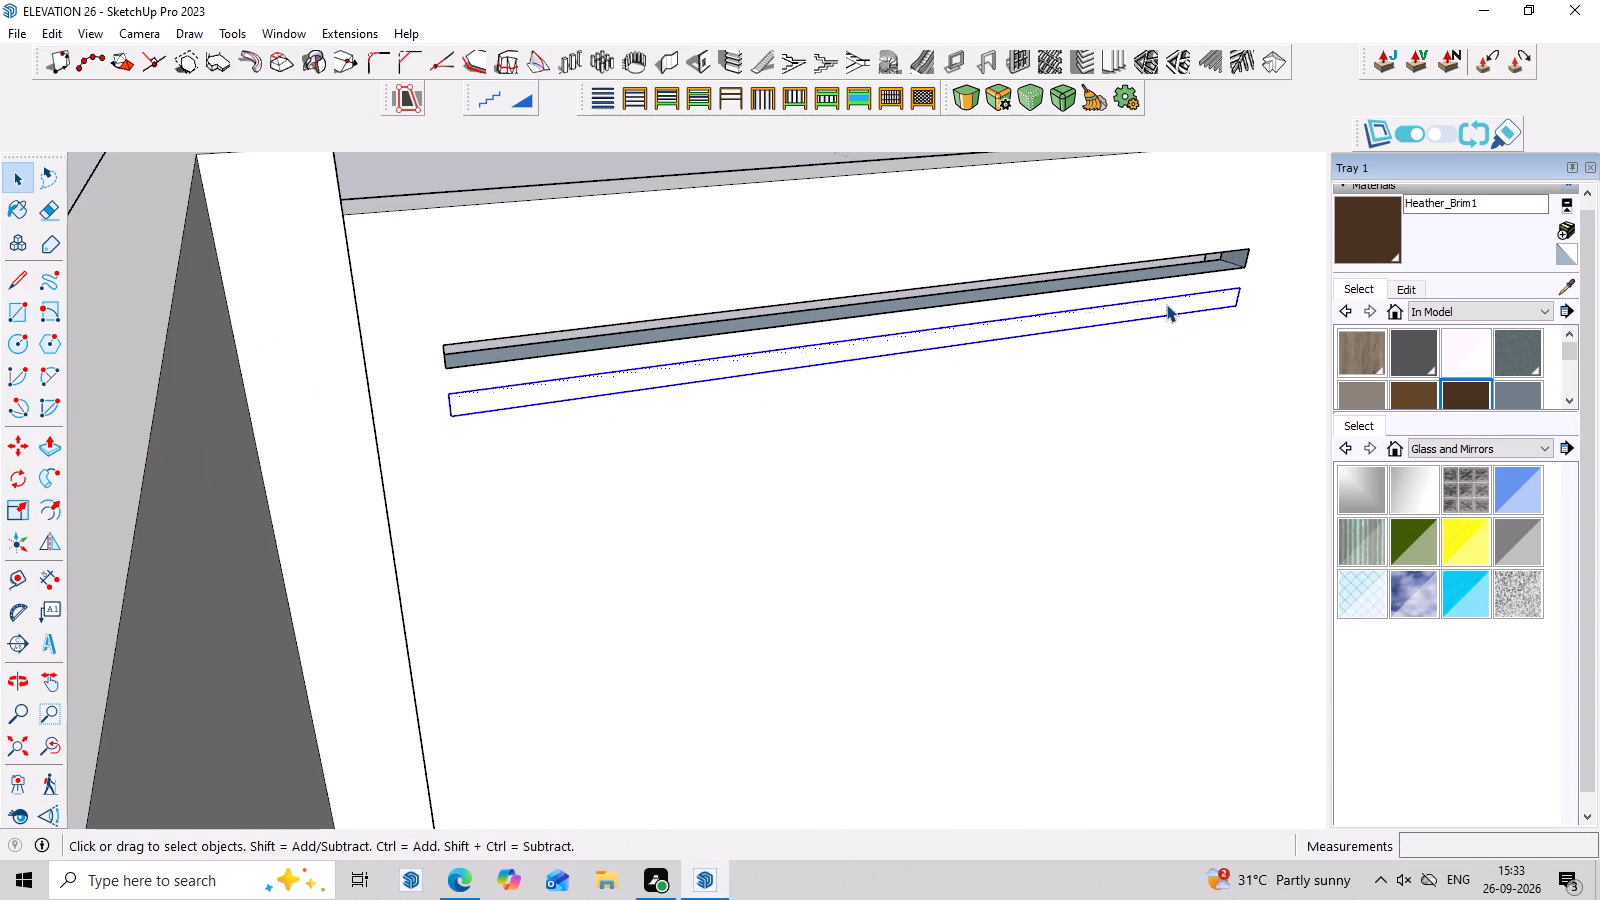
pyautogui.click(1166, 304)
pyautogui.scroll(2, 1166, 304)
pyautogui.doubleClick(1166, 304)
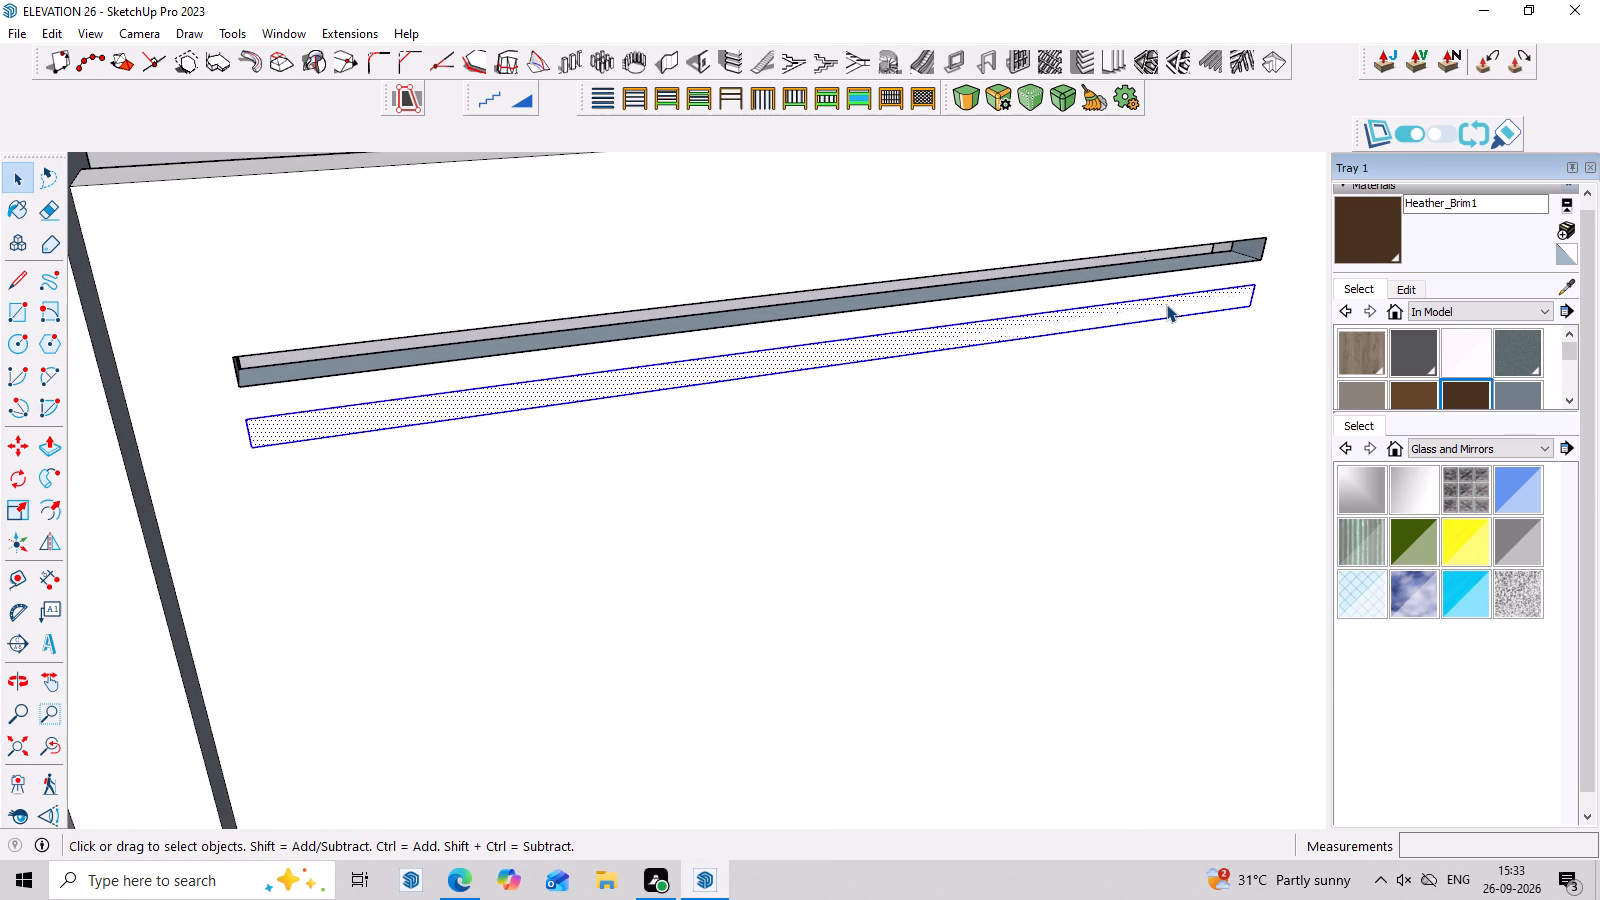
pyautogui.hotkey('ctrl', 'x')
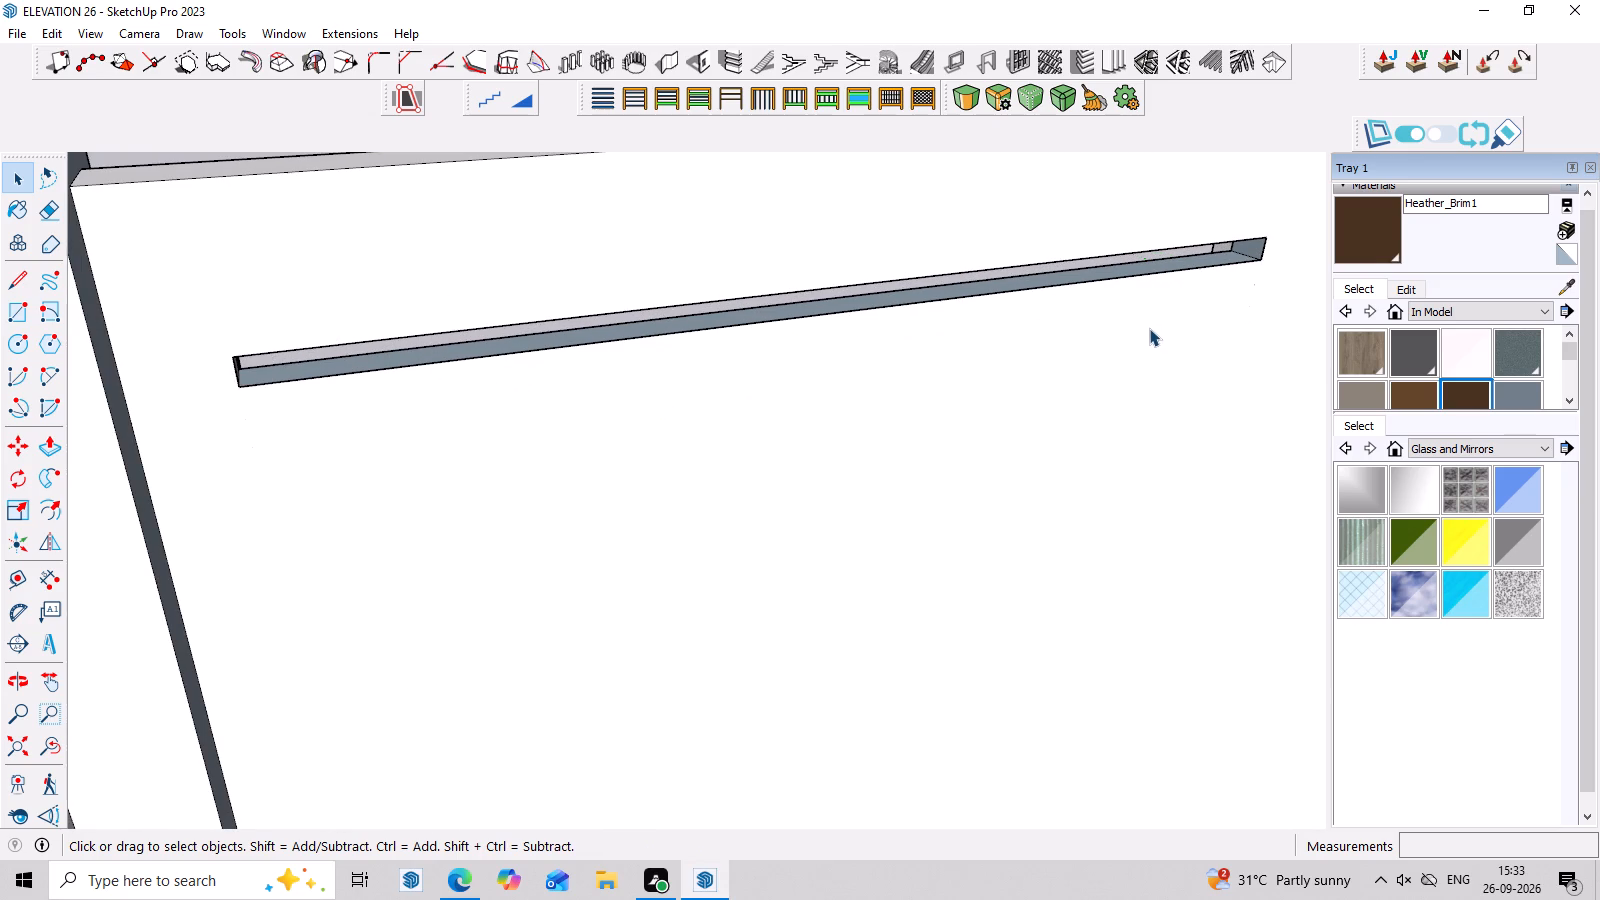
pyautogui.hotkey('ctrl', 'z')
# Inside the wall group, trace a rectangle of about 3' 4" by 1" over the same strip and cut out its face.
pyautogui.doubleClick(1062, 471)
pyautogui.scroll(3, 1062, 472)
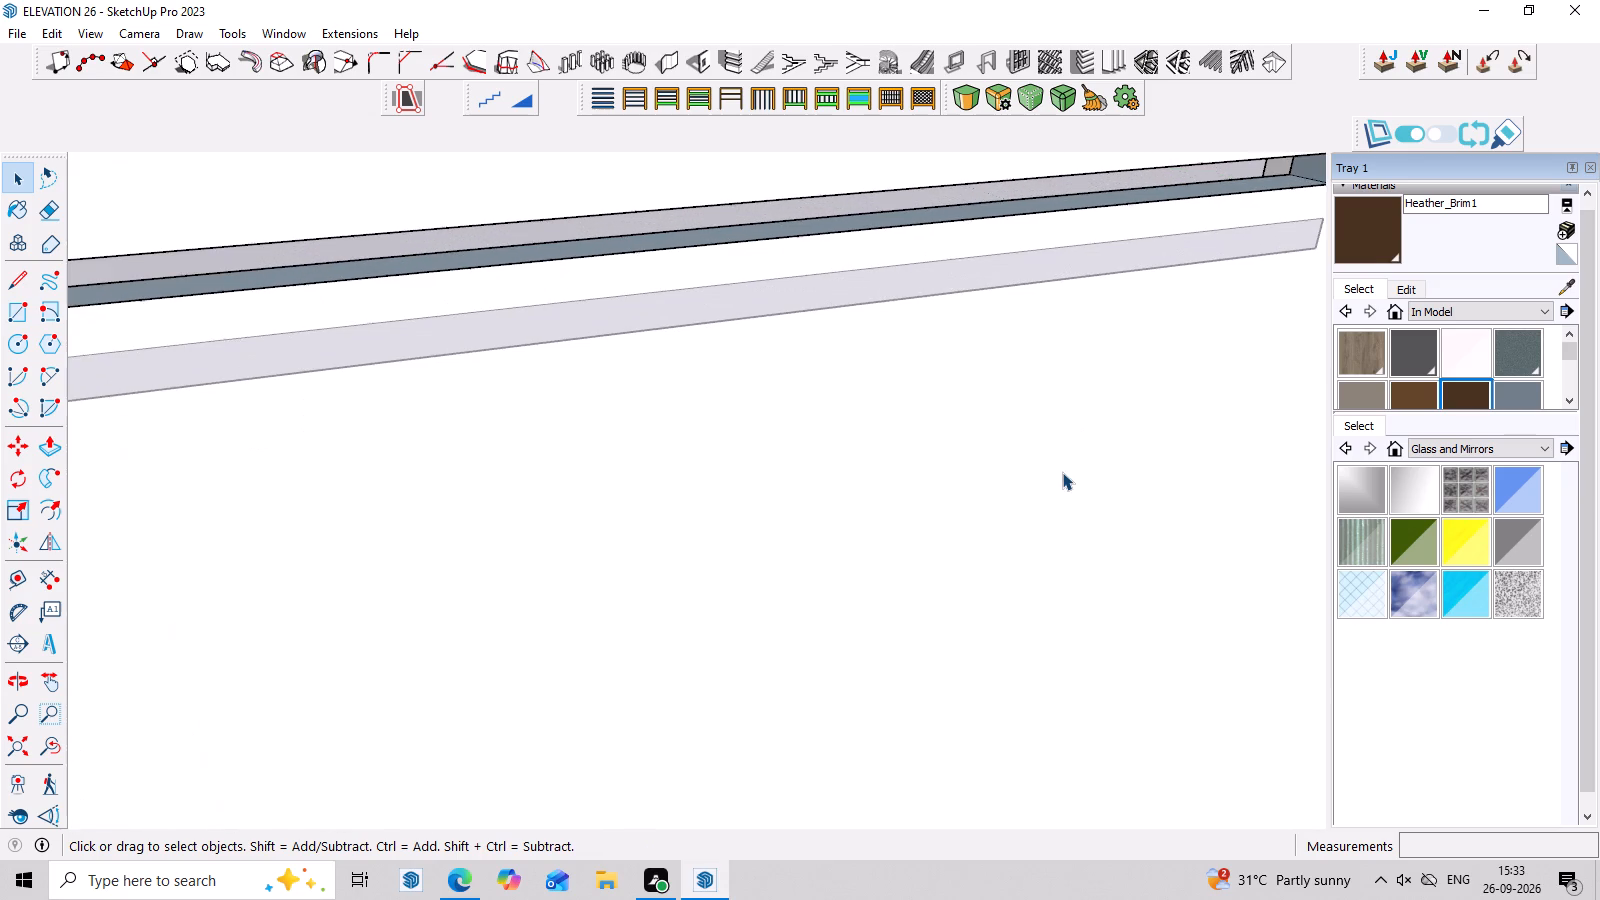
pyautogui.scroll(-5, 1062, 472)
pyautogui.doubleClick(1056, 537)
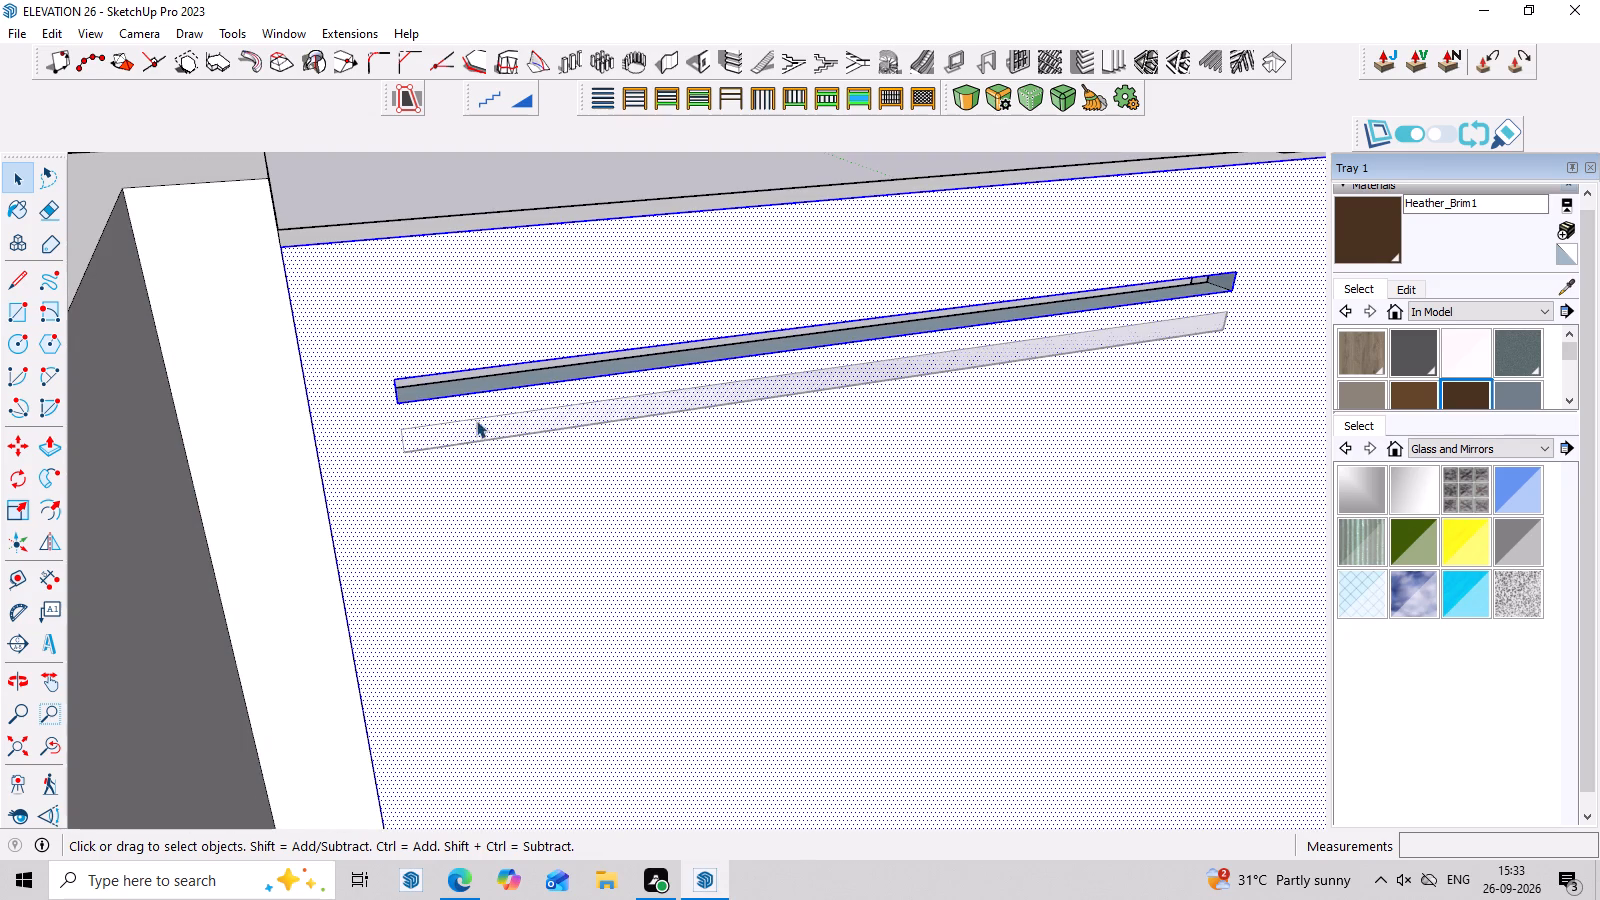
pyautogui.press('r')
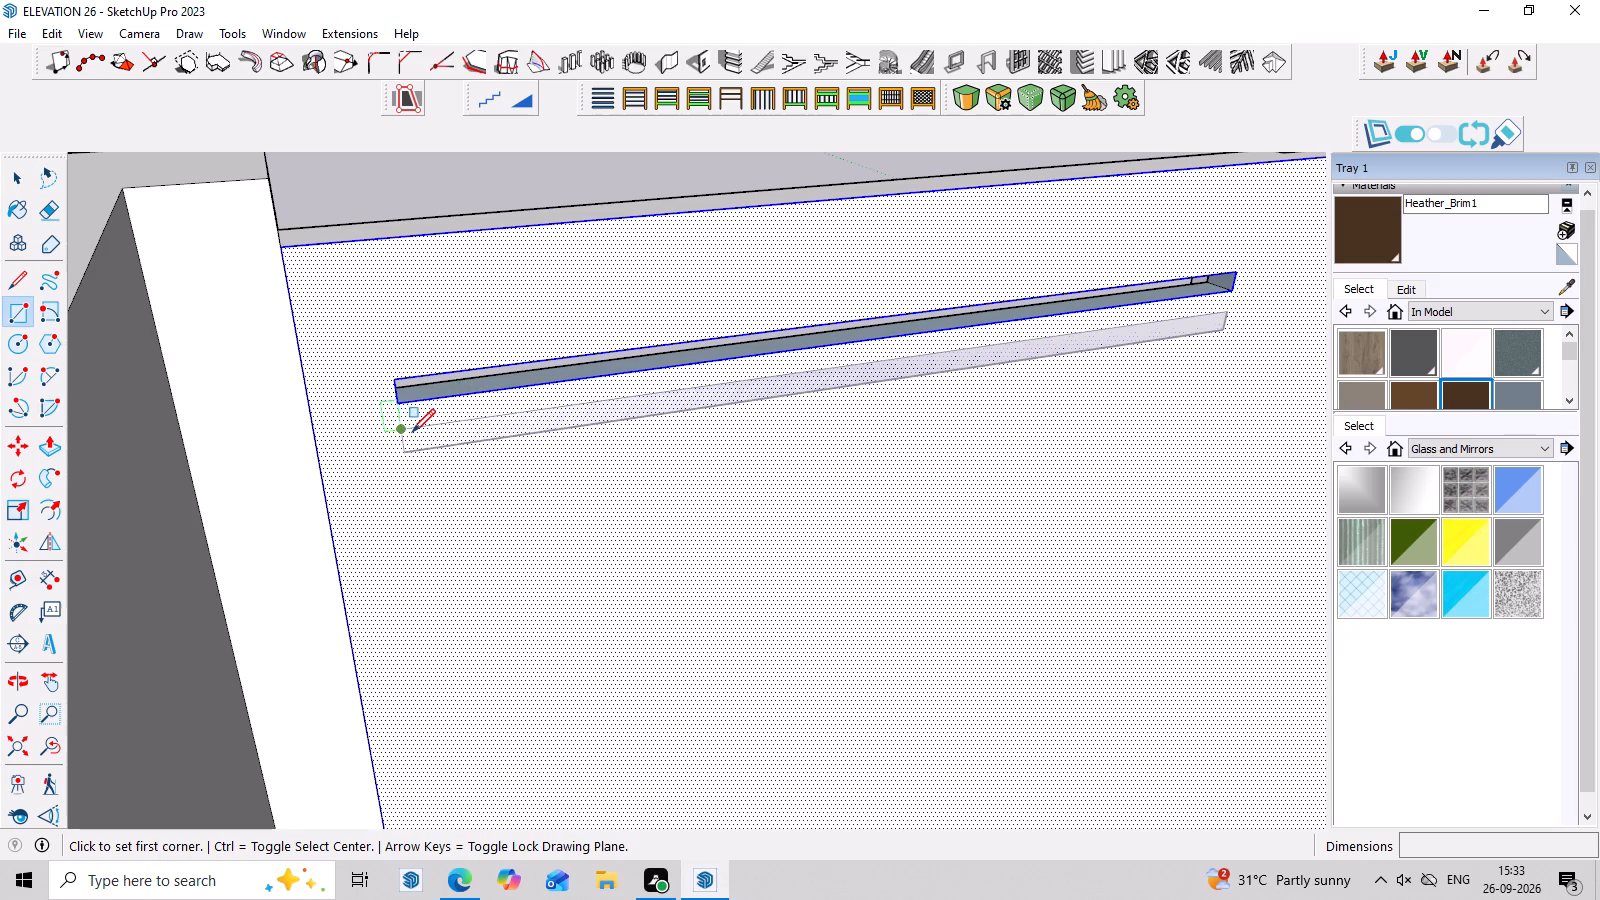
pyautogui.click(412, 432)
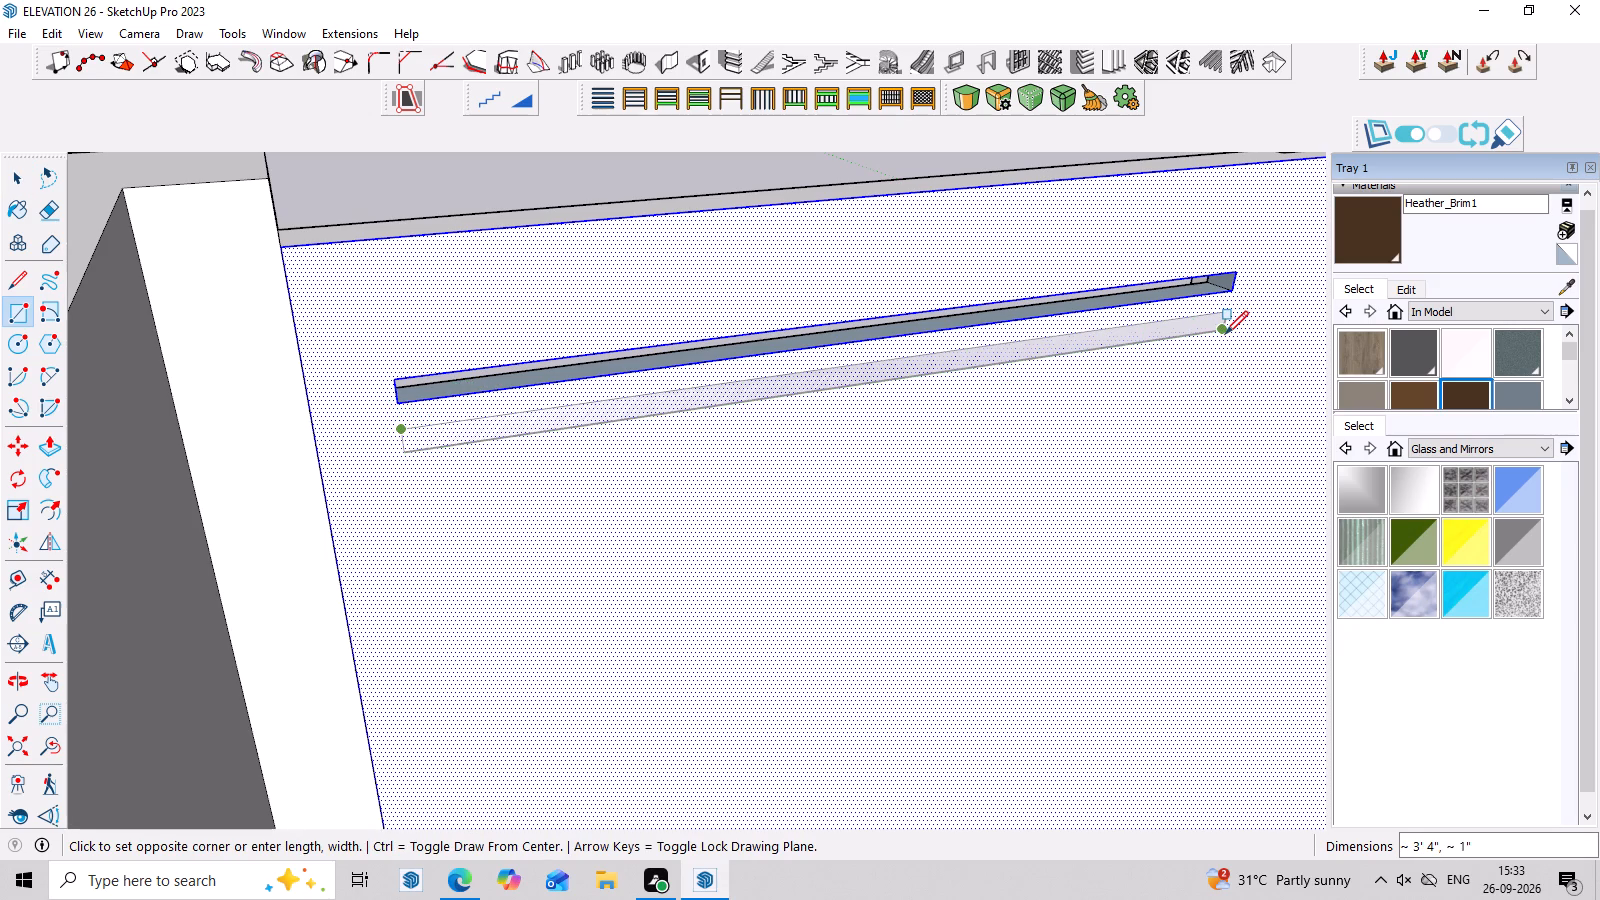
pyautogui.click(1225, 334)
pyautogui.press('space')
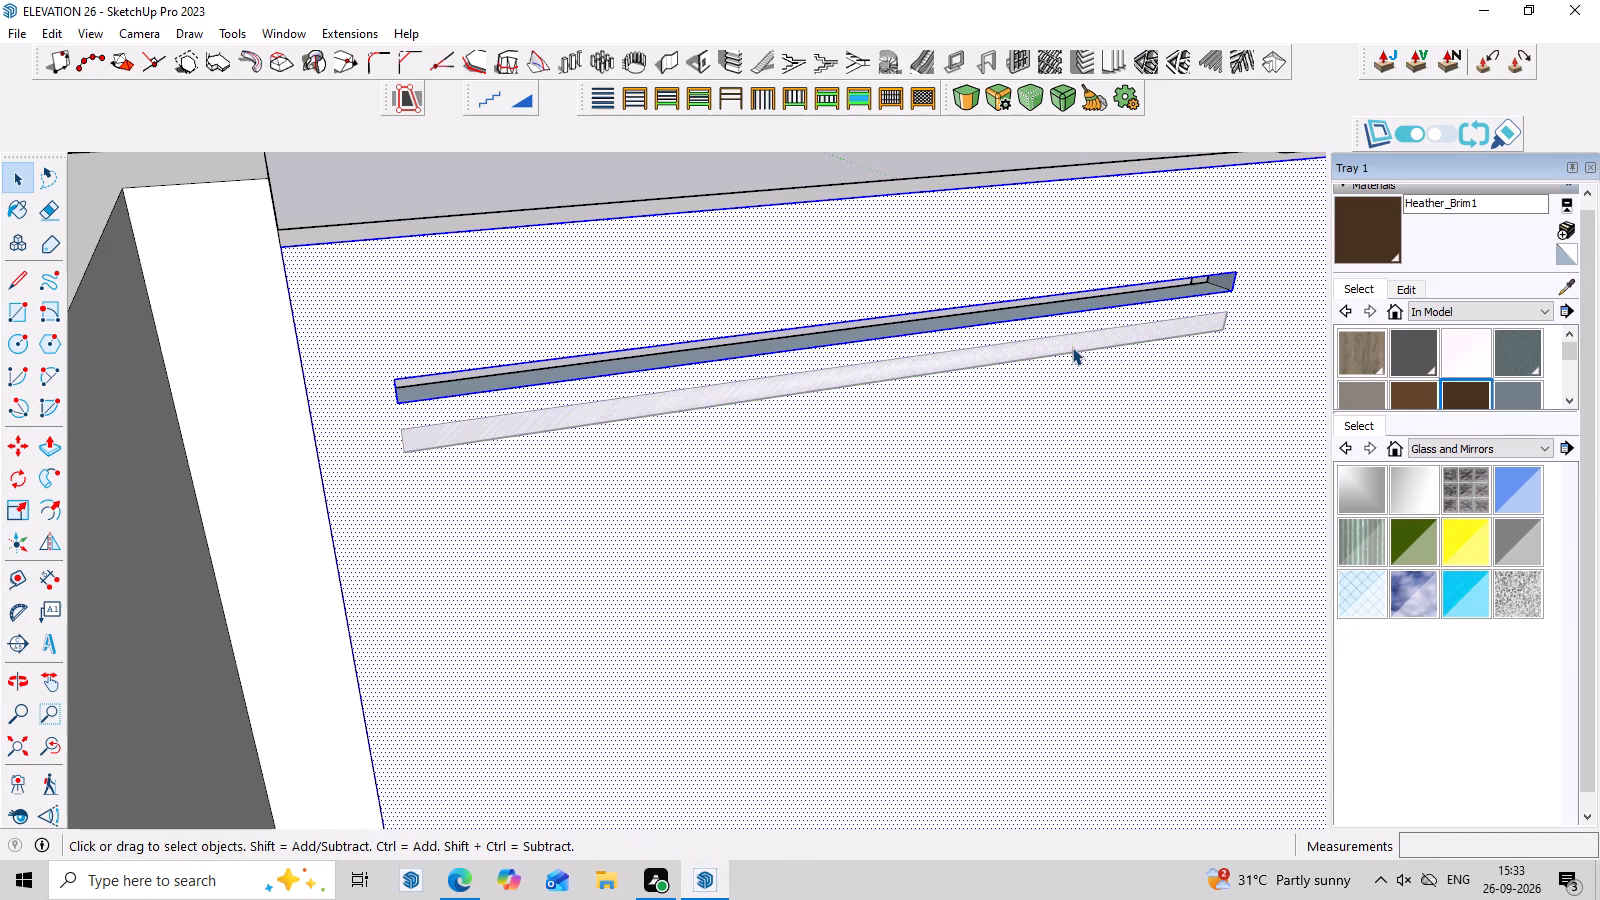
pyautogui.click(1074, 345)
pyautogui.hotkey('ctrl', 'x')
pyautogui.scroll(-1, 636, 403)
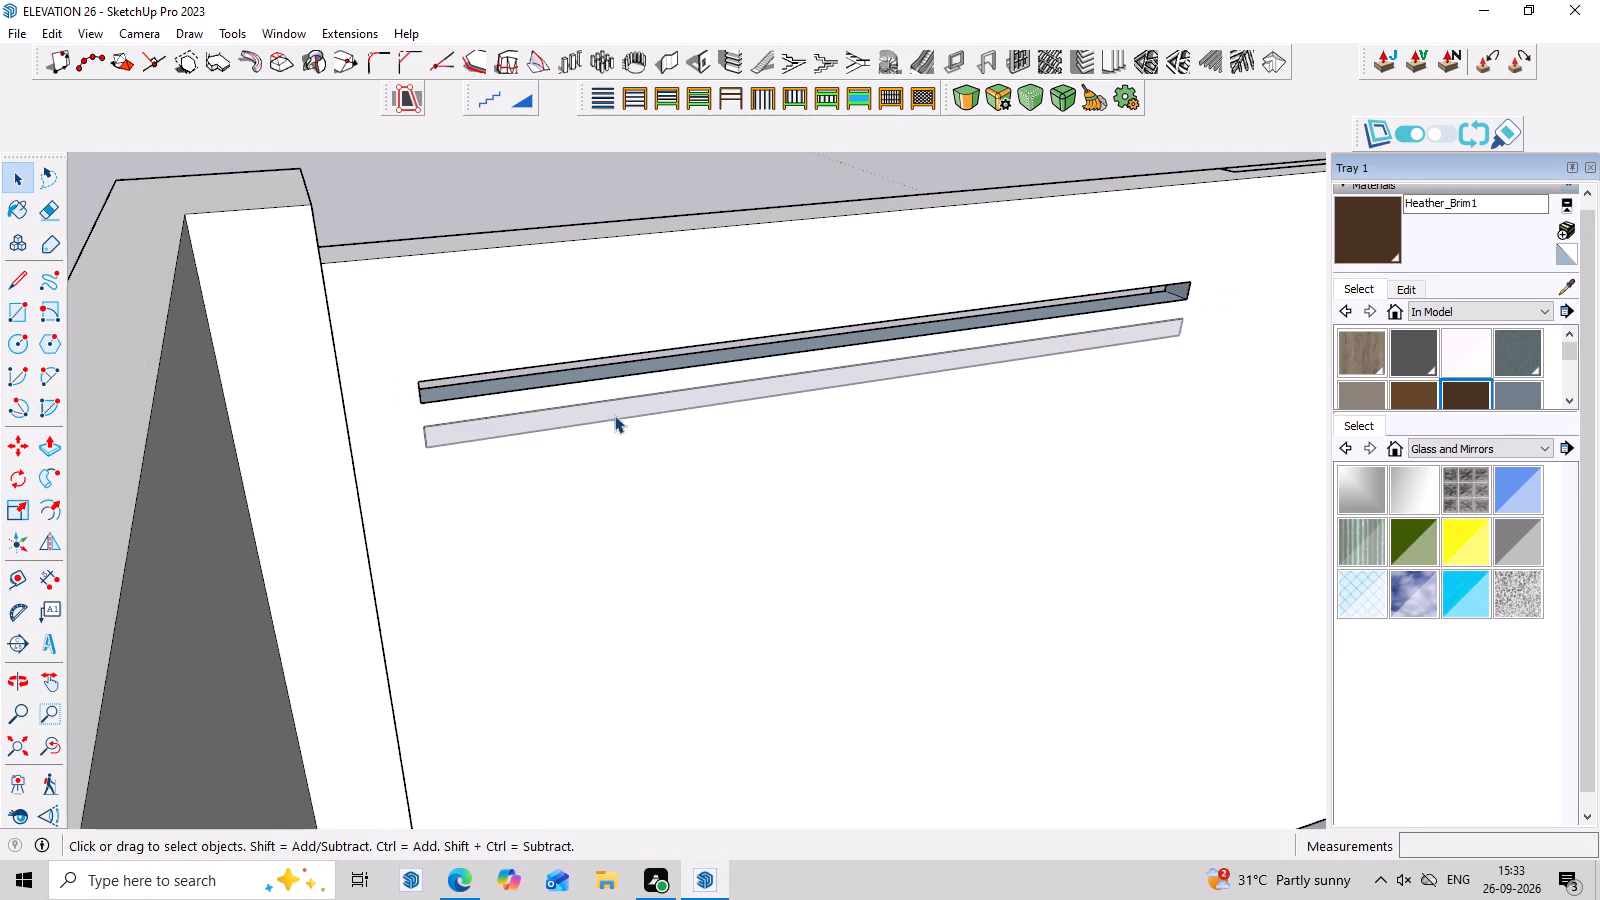
# Examine the strip copies from the front of the framed panel and check which faces belong to the wall.
pyautogui.click(587, 413)
pyautogui.scroll(3, 587, 413)
pyautogui.moveTo(596, 423); pyautogui.dragTo(1498, 694, button='middle')
pyautogui.scroll(3, 1006, 434)
pyautogui.moveTo(1061, 471); pyautogui.dragTo(1174, 317, button='middle')
pyautogui.scroll(1, 1173, 320)
pyautogui.scroll(3, 1007, 234)
pyautogui.scroll(-3, 1113, 280)
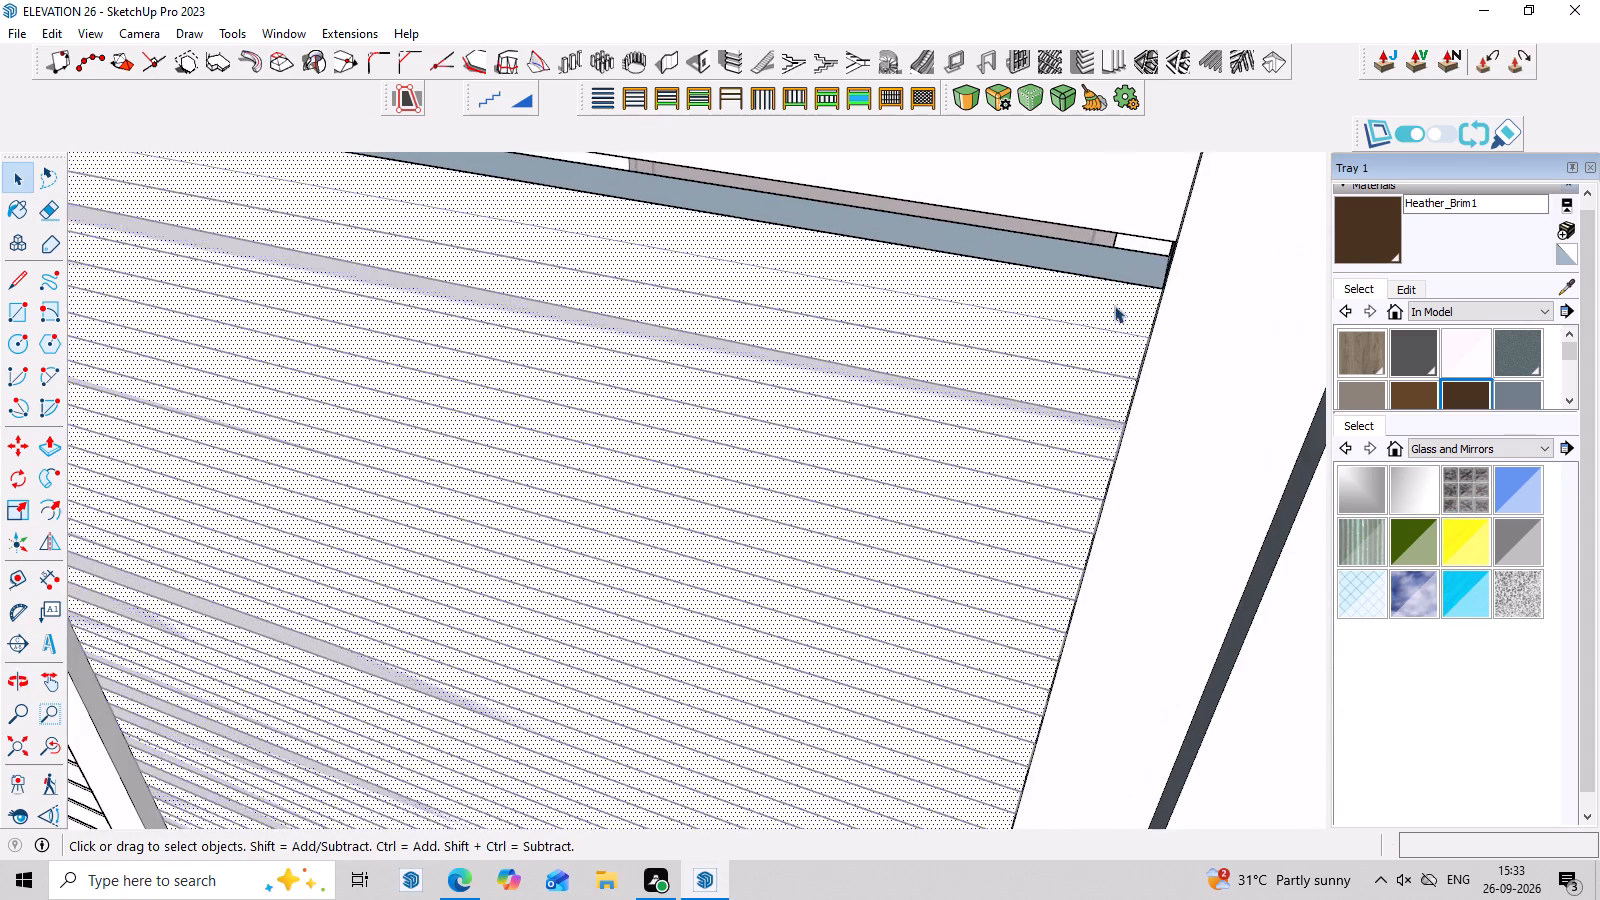
pyautogui.scroll(-4, 1114, 305)
pyautogui.moveTo(1188, 415); pyautogui.dragTo(1237, 268, button='middle')
pyautogui.scroll(3, 1079, 235)
pyautogui.click(1085, 202)
pyautogui.scroll(2, 1085, 202)
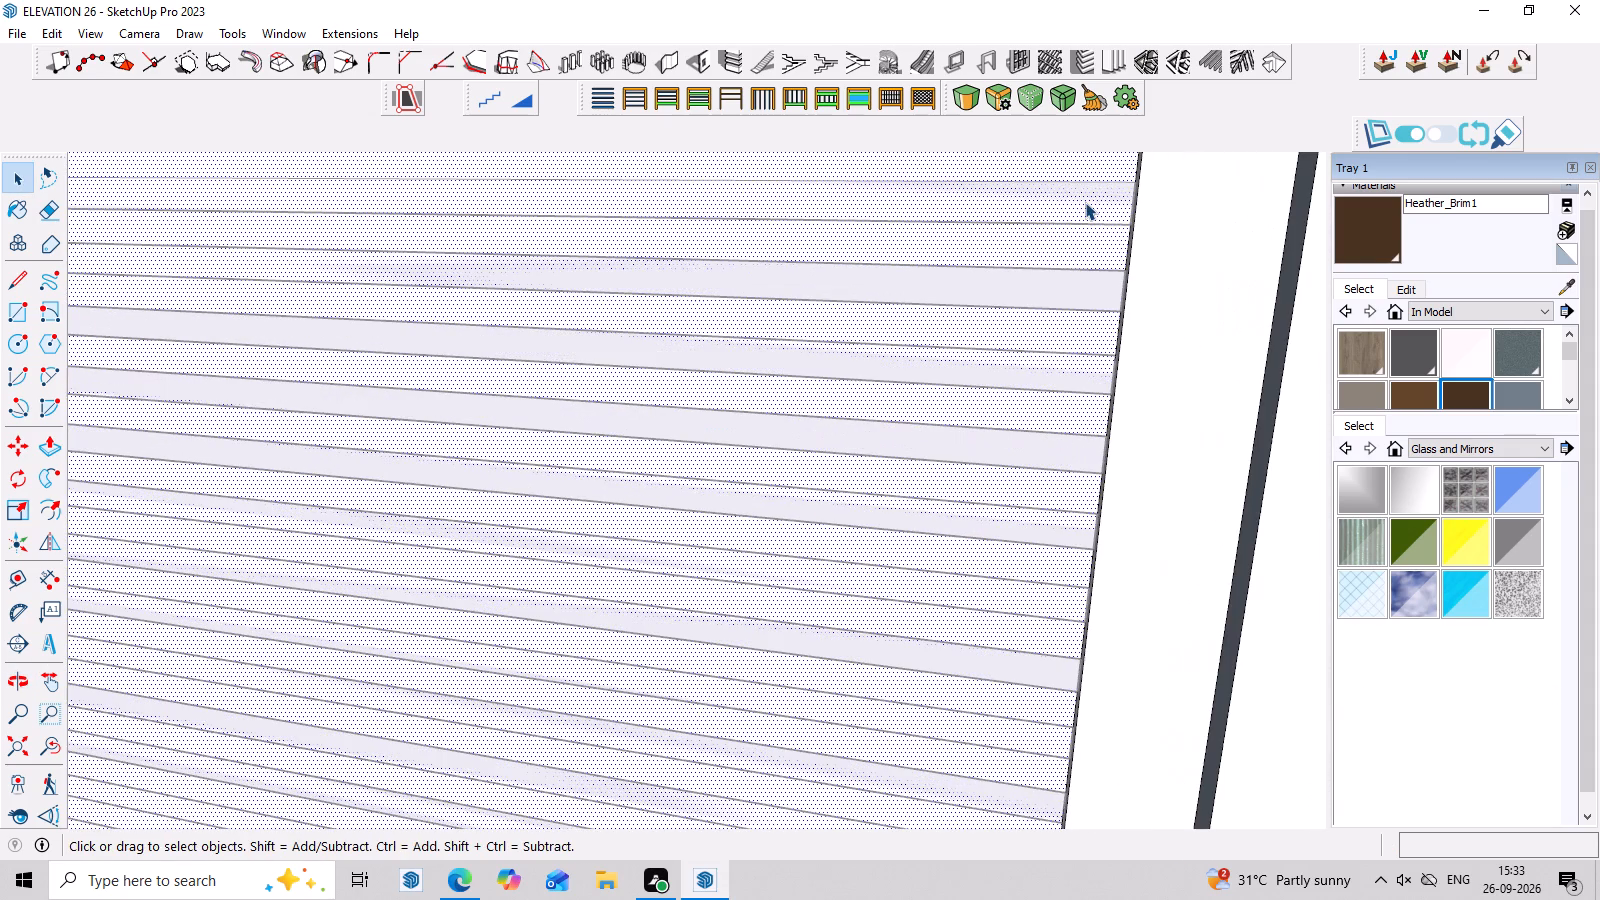
pyautogui.click(1085, 202)
pyautogui.press('space')
pyautogui.click(1085, 202)
pyautogui.scroll(-12, 1110, 322)
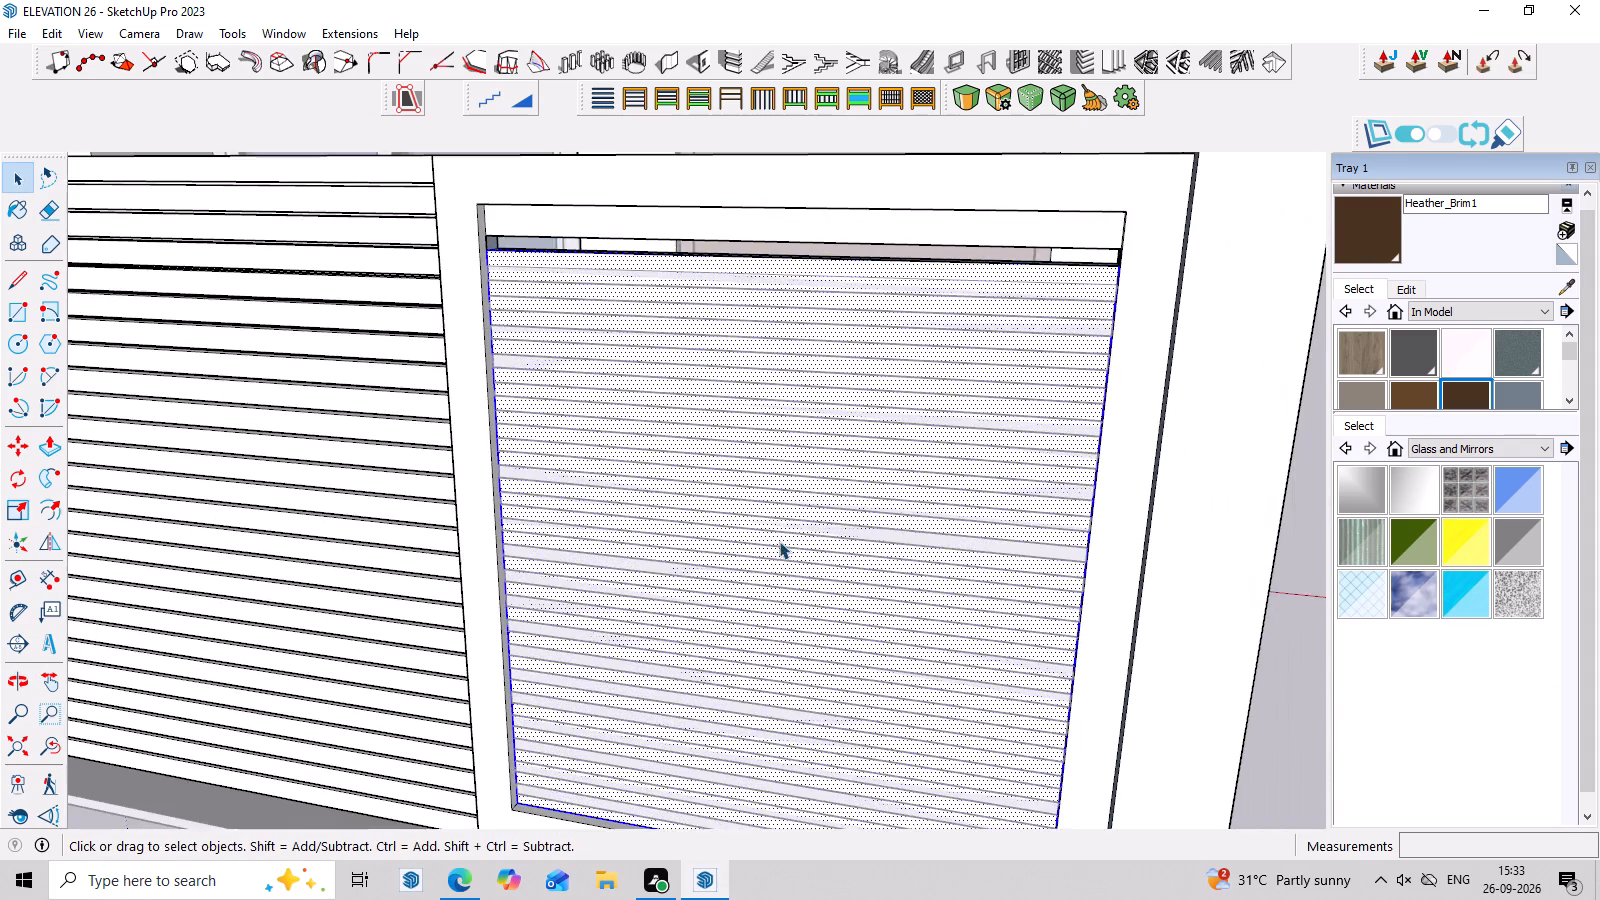
pyautogui.scroll(-4, 779, 541)
pyautogui.click(439, 758)
pyautogui.scroll(7, 1009, 370)
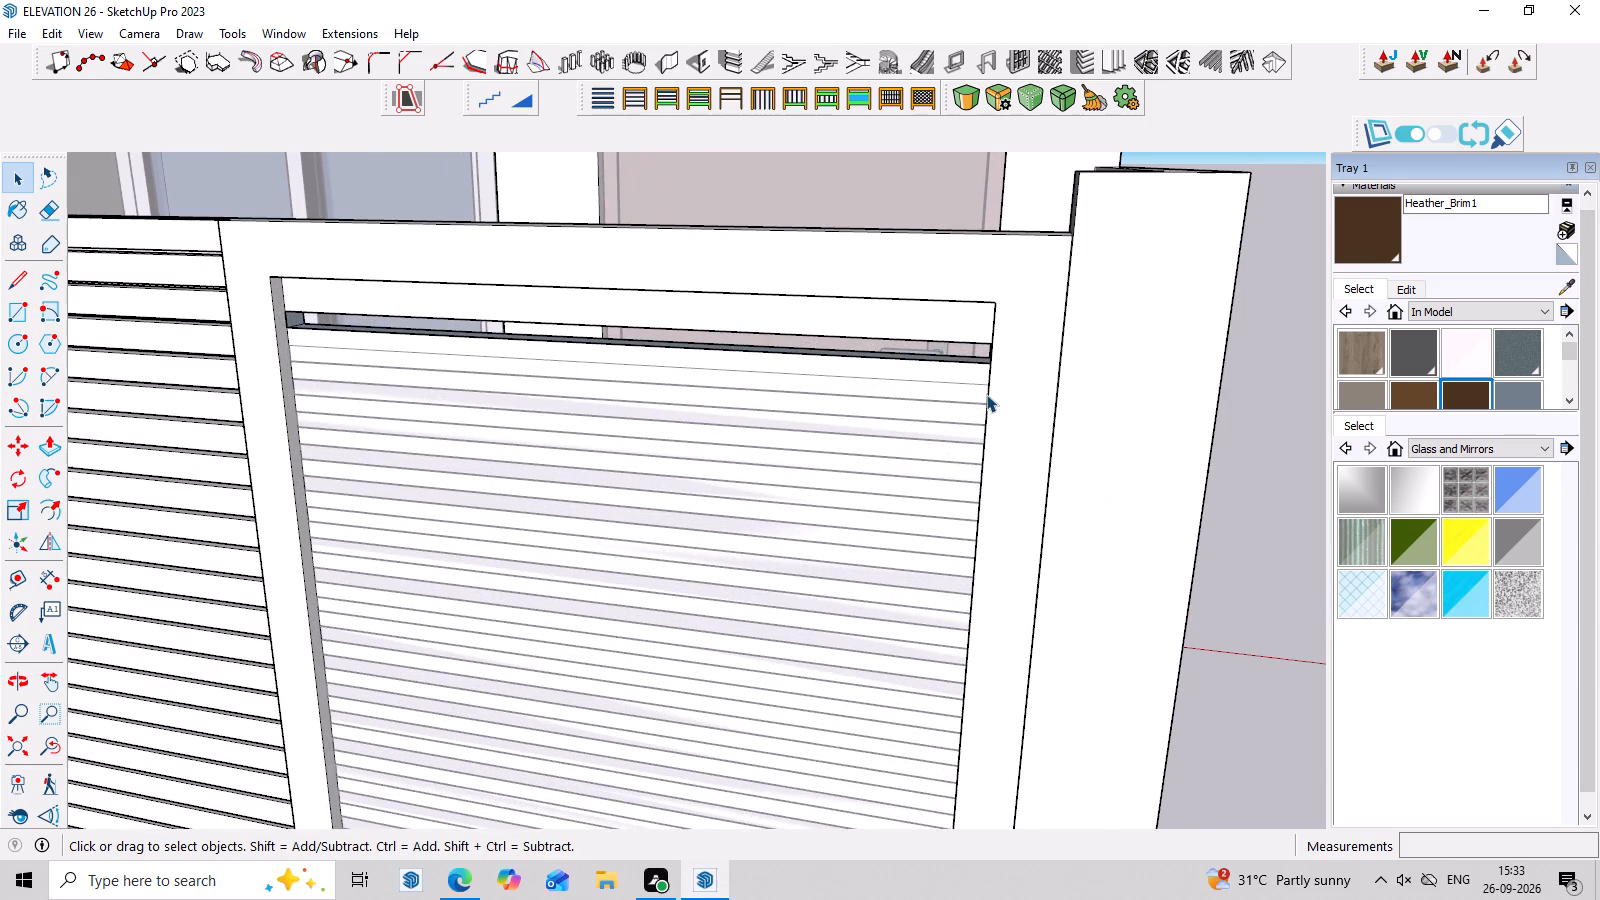
pyautogui.tripleClick(968, 391)
pyautogui.scroll(4, 968, 391)
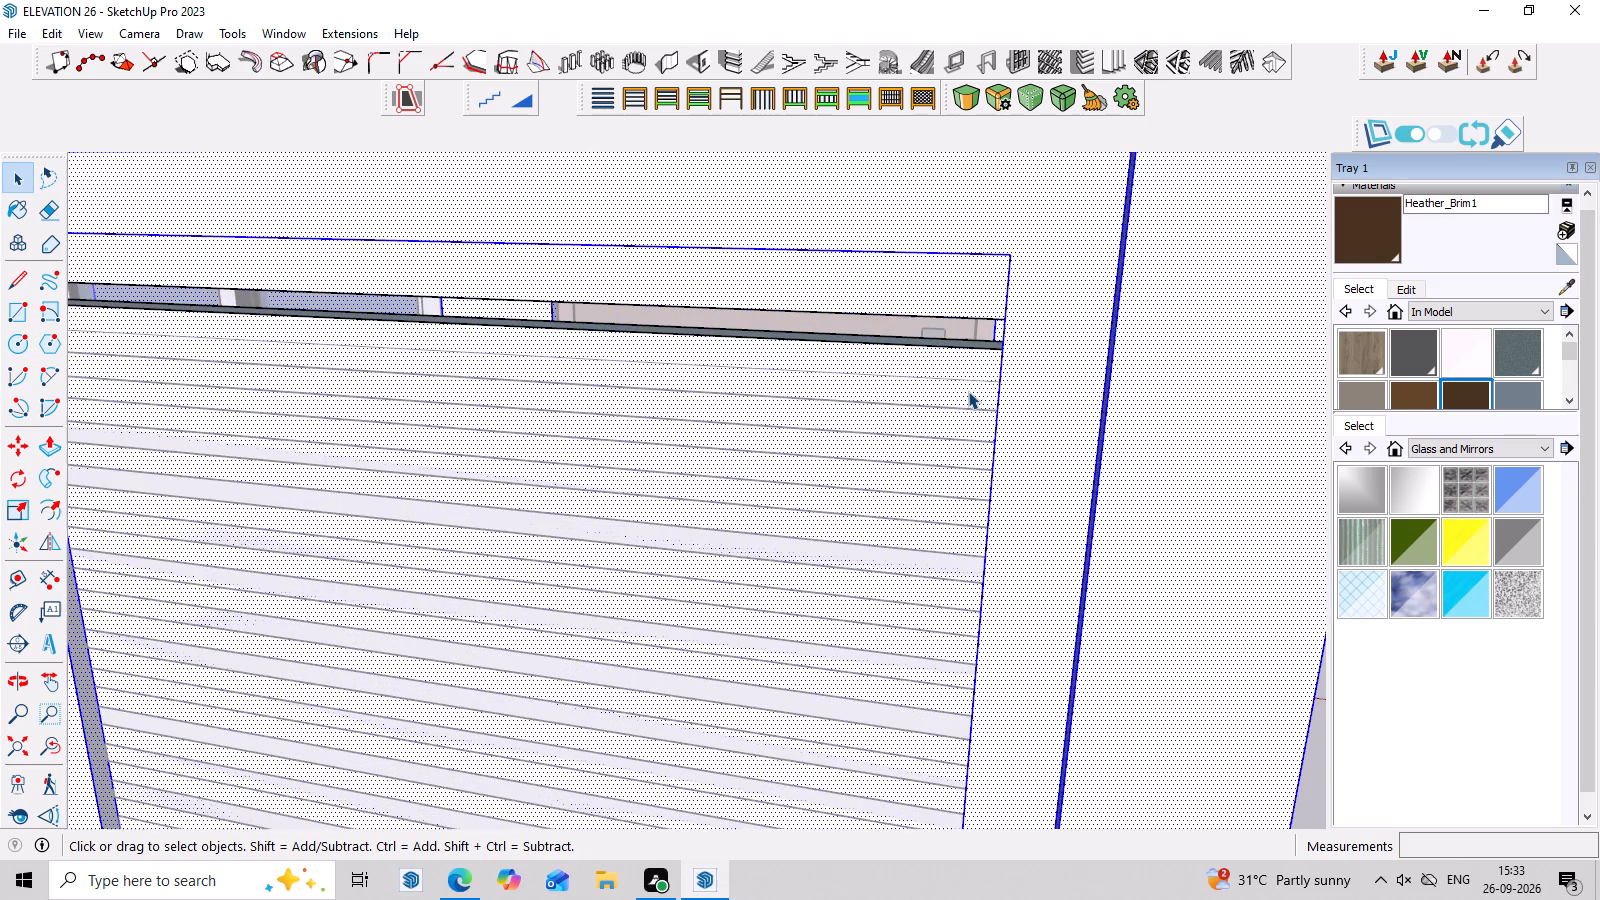
# Undo the strip face cut and the row of strip copies below the open slot.
pyautogui.hotkey('ctrl', 'z')
pyautogui.hotkey('ctrl', 'z')
pyautogui.hotkey('ctrl', 'z')
pyautogui.hotkey('ctrl', 'z')
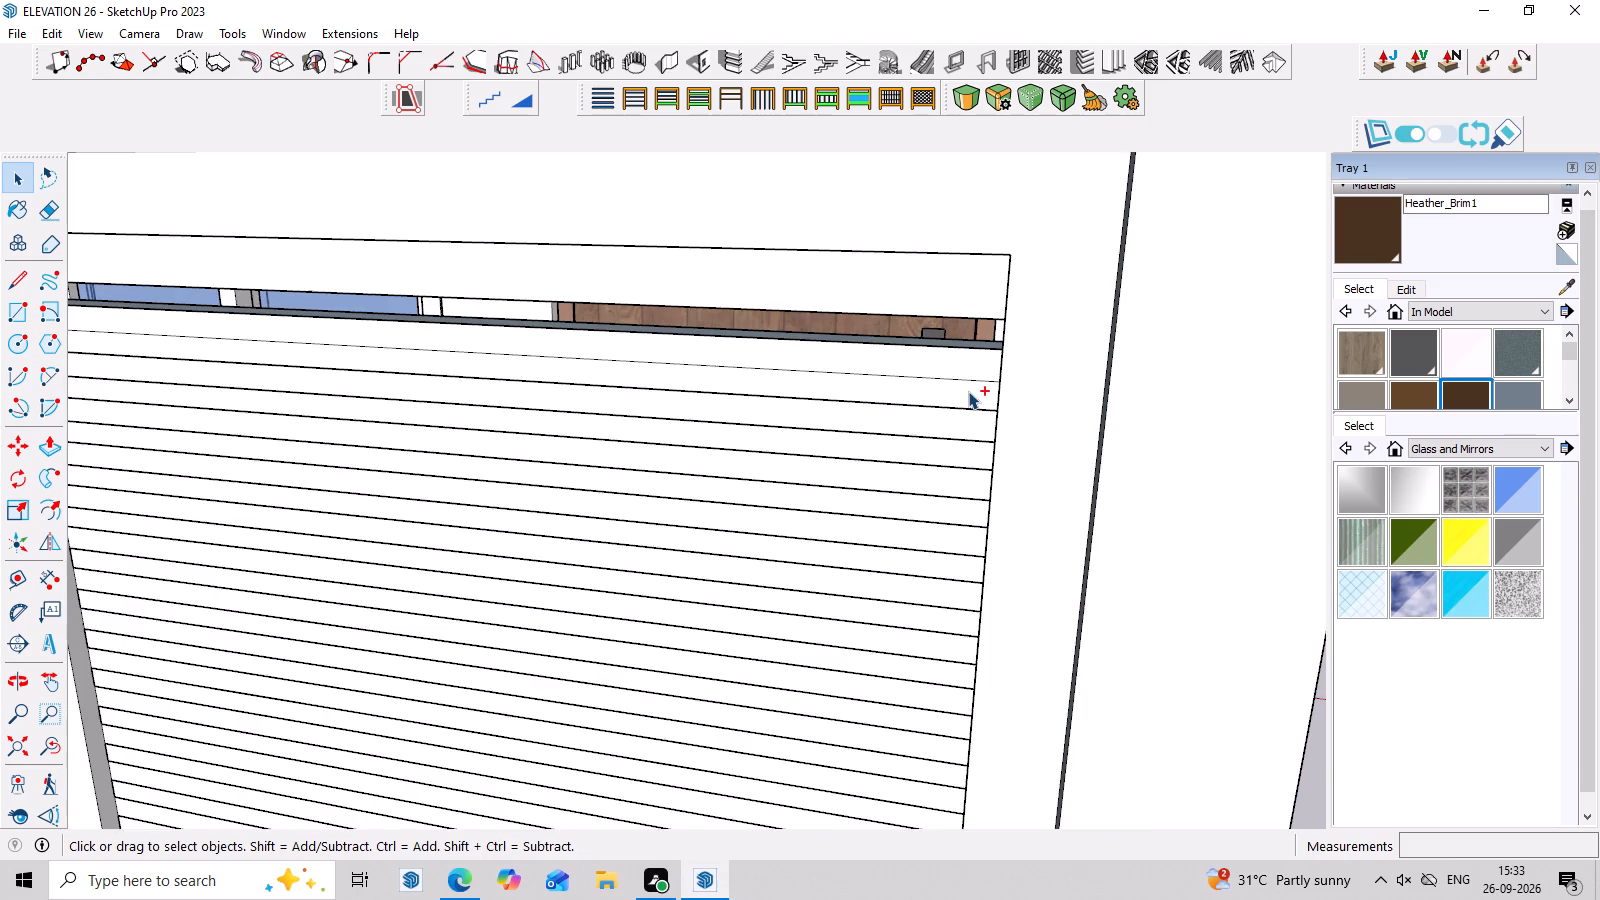
pyautogui.hotkey('ctrl', 'z')
pyautogui.hotkey('ctrl', 'z')
pyautogui.hotkey('ctrl', 'z')
pyautogui.hotkey('ctrl', 'z')
# Undo back through the slot opening until only the flat strip outline remains near the panel's top edge.
pyautogui.scroll(-7, 968, 391)
pyautogui.moveTo(968, 391); pyautogui.dragTo(1030, 291, button='middle')
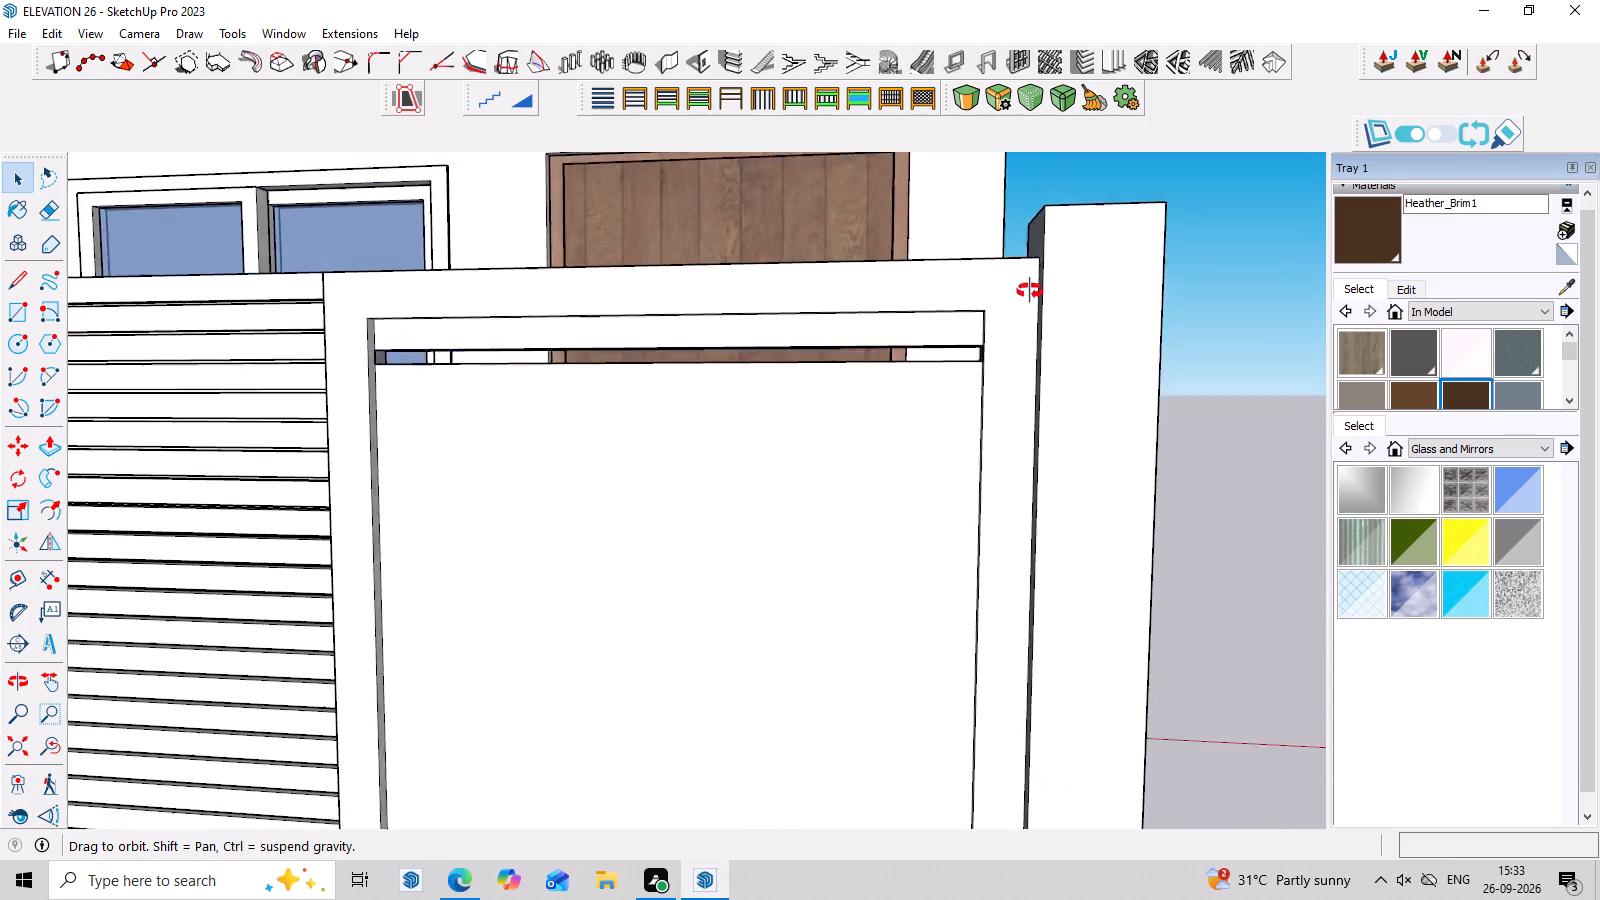
pyautogui.moveTo(1030, 291); pyautogui.dragTo(391, 766, button='middle')
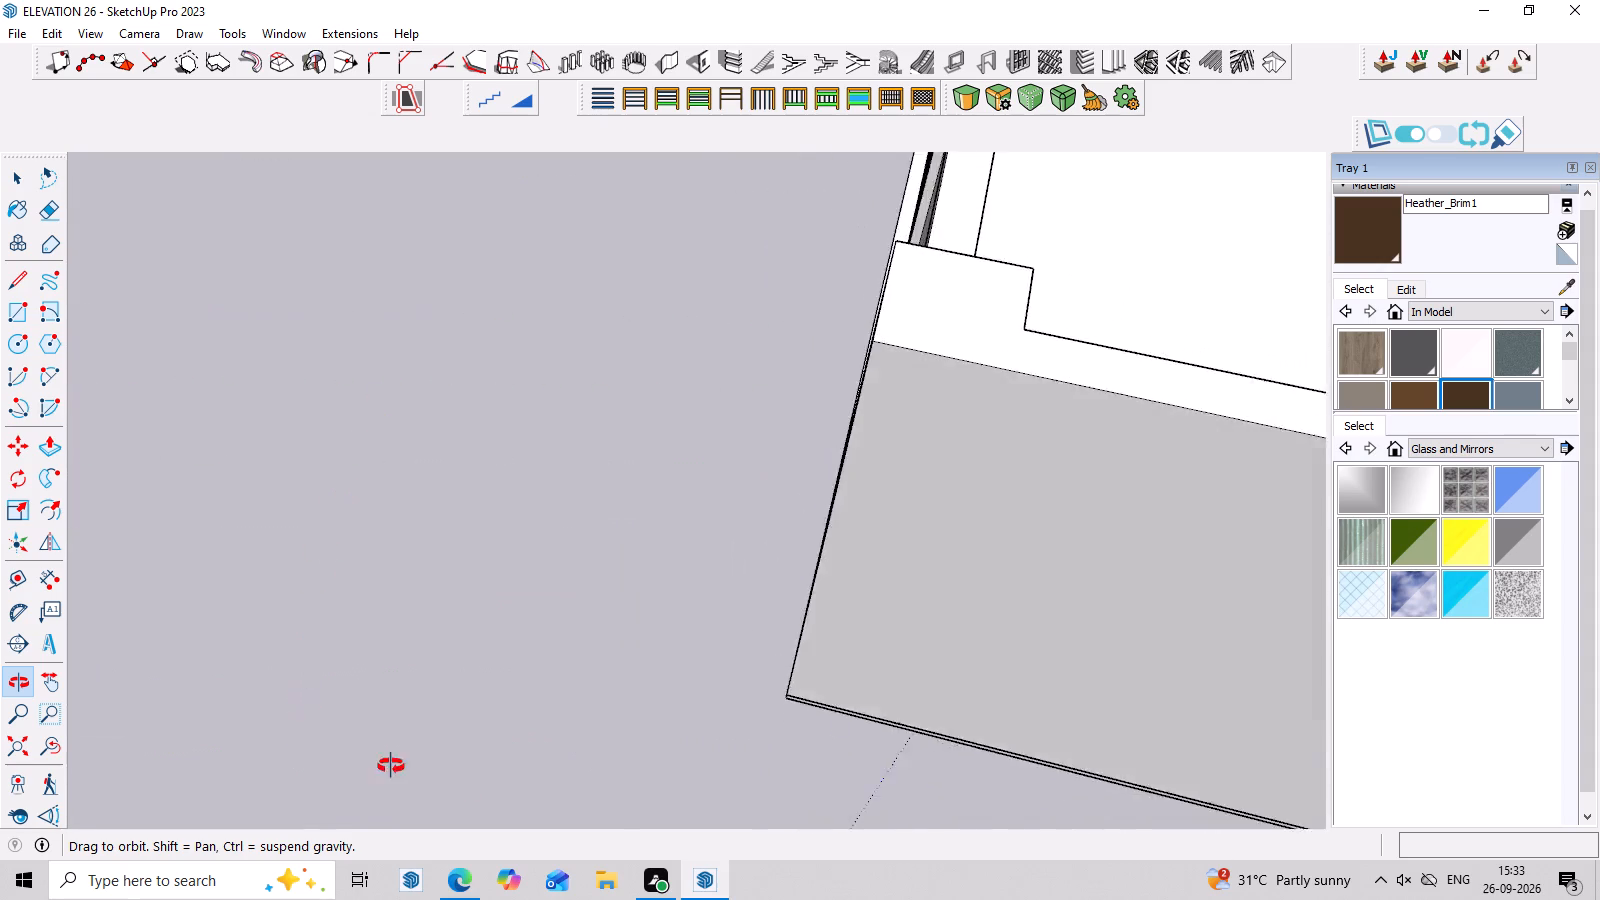
pyautogui.moveTo(391, 766); pyautogui.dragTo(1360, 478, button='middle')
pyautogui.scroll(-10, 1349, 424)
pyautogui.moveTo(1319, 536); pyautogui.dragTo(1178, 409, button='middle')
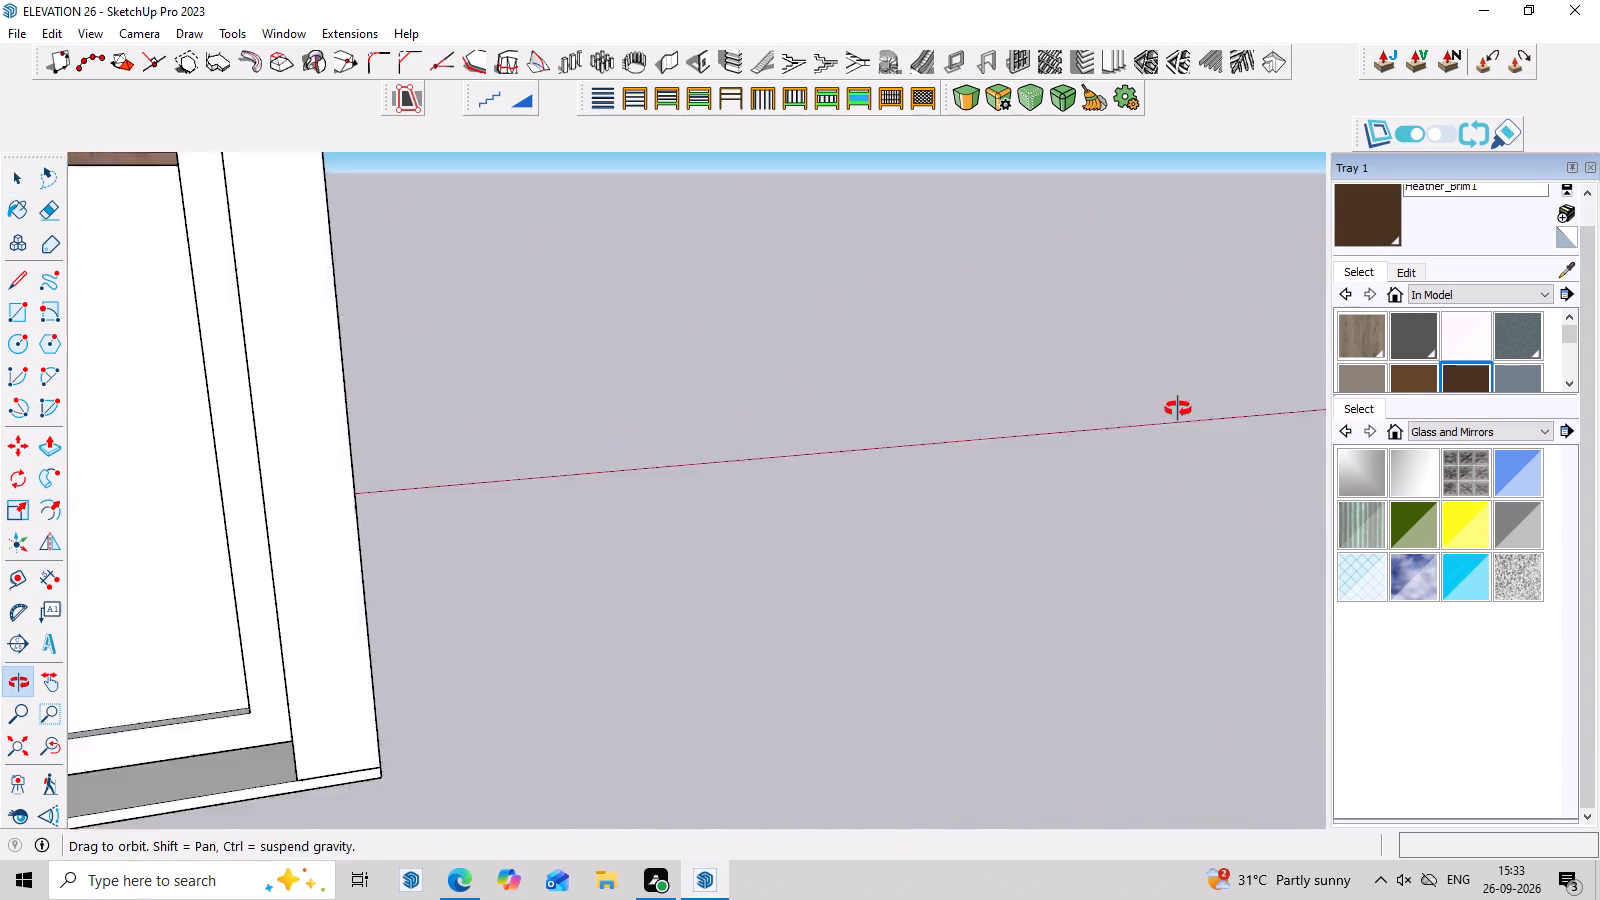
pyautogui.moveTo(1178, 409); pyautogui.dragTo(1178, 403, button='middle')
pyautogui.scroll(-8, 1178, 402)
pyautogui.scroll(-3, 700, 281)
pyautogui.moveTo(698, 299); pyautogui.dragTo(685, 356, button='middle')
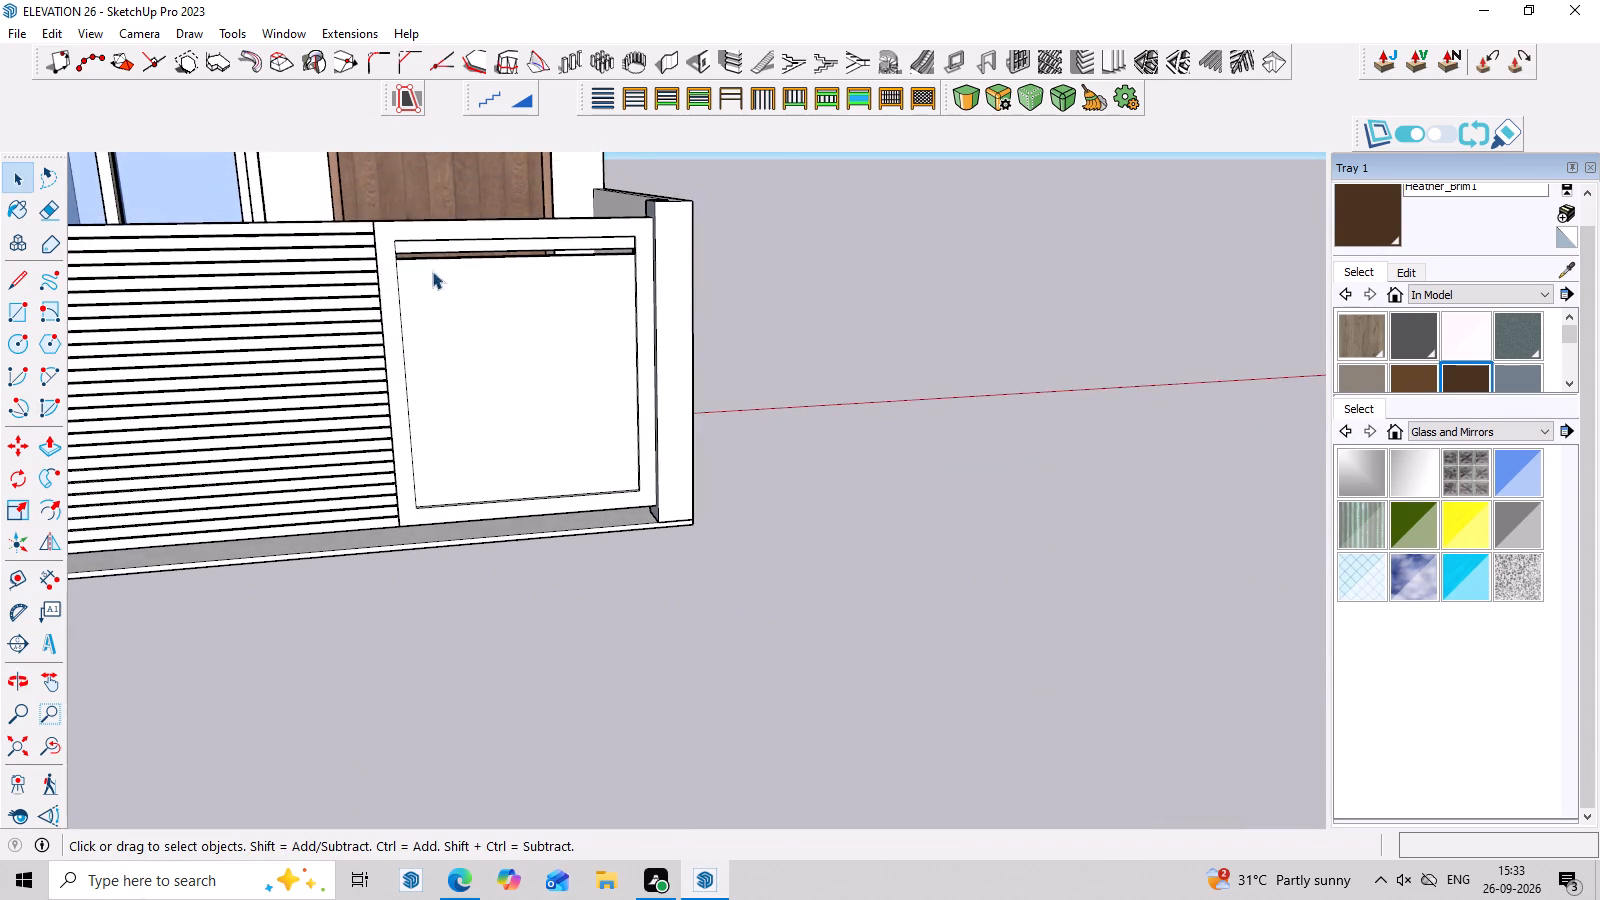
pyautogui.scroll(6, 432, 269)
pyautogui.moveTo(751, 271); pyautogui.dragTo(747, 316, button='middle')
pyautogui.scroll(3, 590, 320)
pyautogui.middleClick(727, 290)
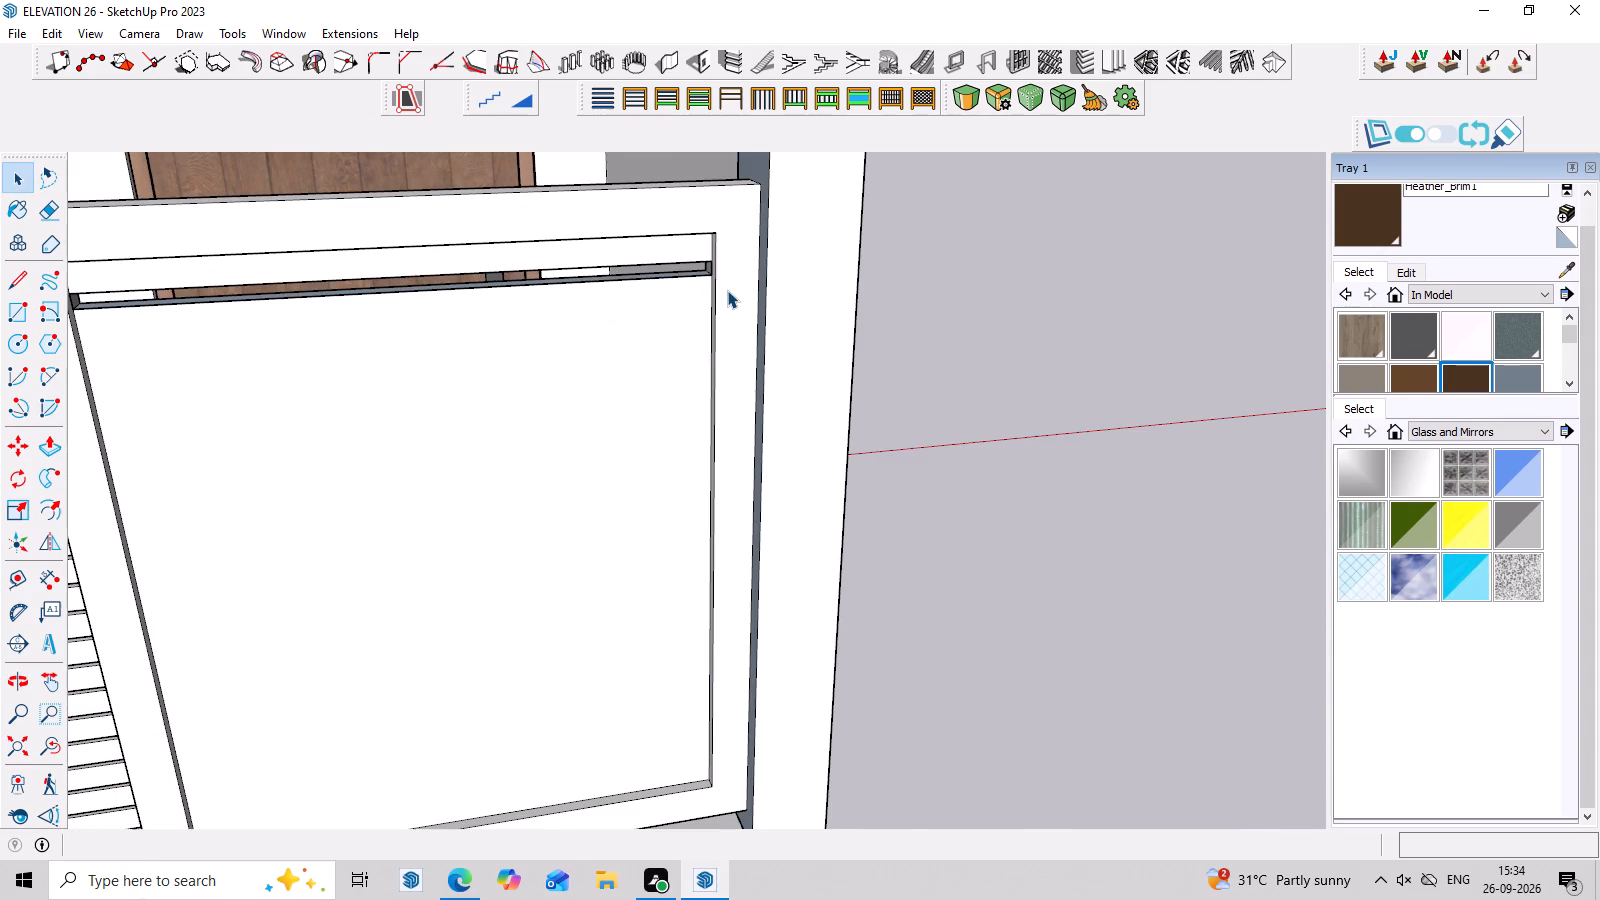
pyautogui.hotkey('ctrl', 'z')
pyautogui.hotkey('ctrl', 'z')
pyautogui.hotkey('ctrl', 'z')
pyautogui.hotkey('ctrl', 'z')
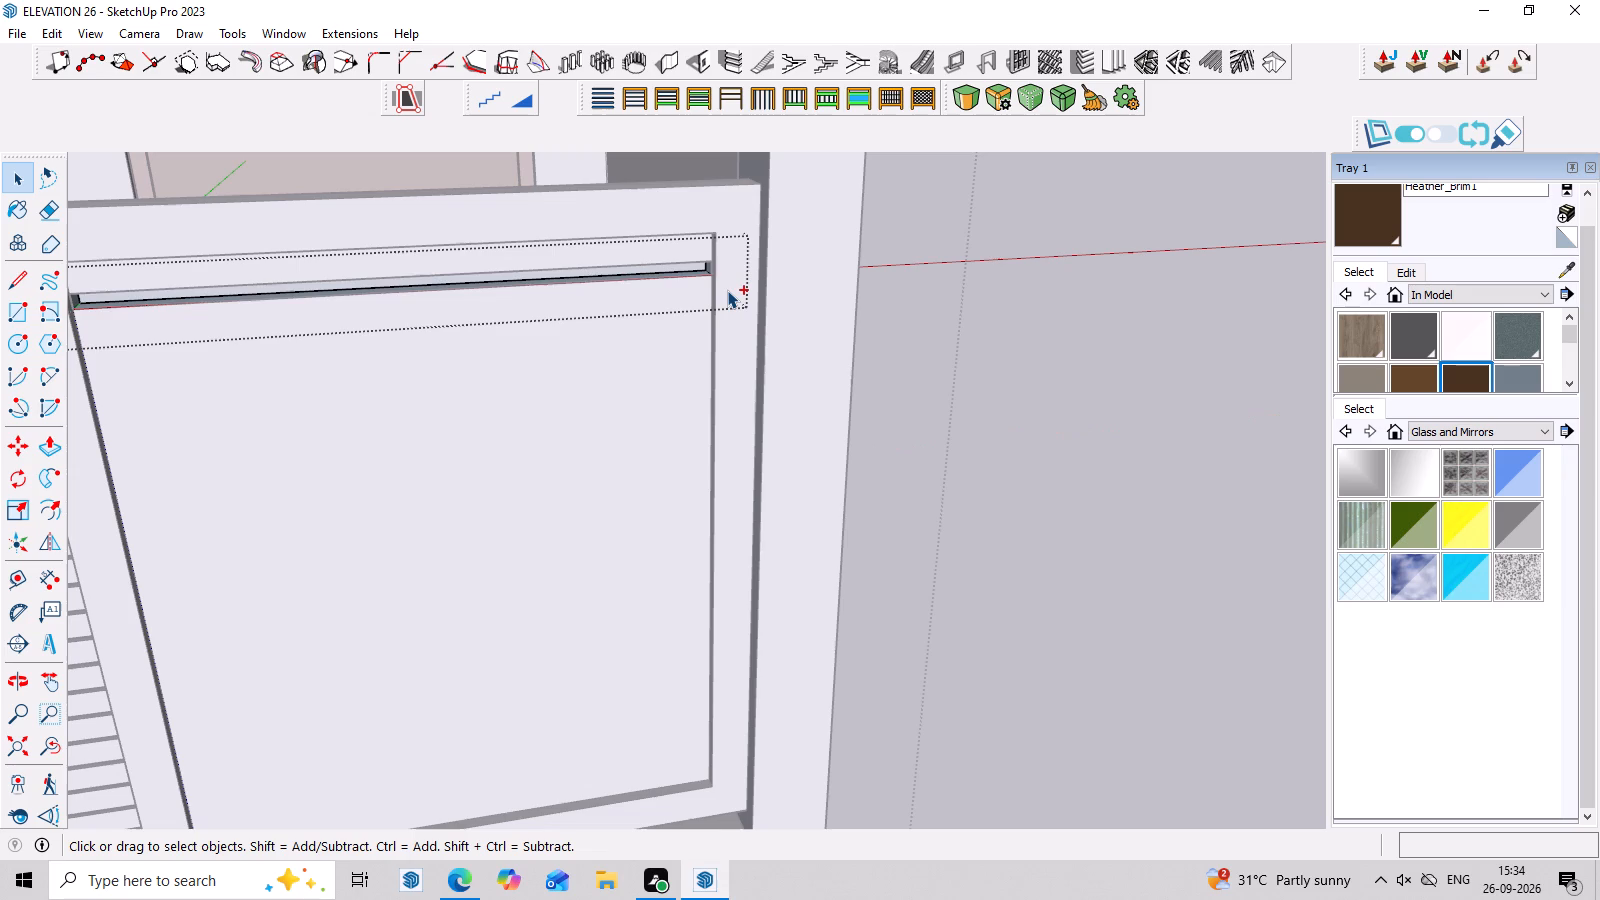
pyautogui.hotkey('ctrl', 'z')
pyautogui.hotkey('ctrl', 'z')
pyautogui.hotkey('ctrl', 'z')
pyautogui.hotkey('ctrl', 'z')
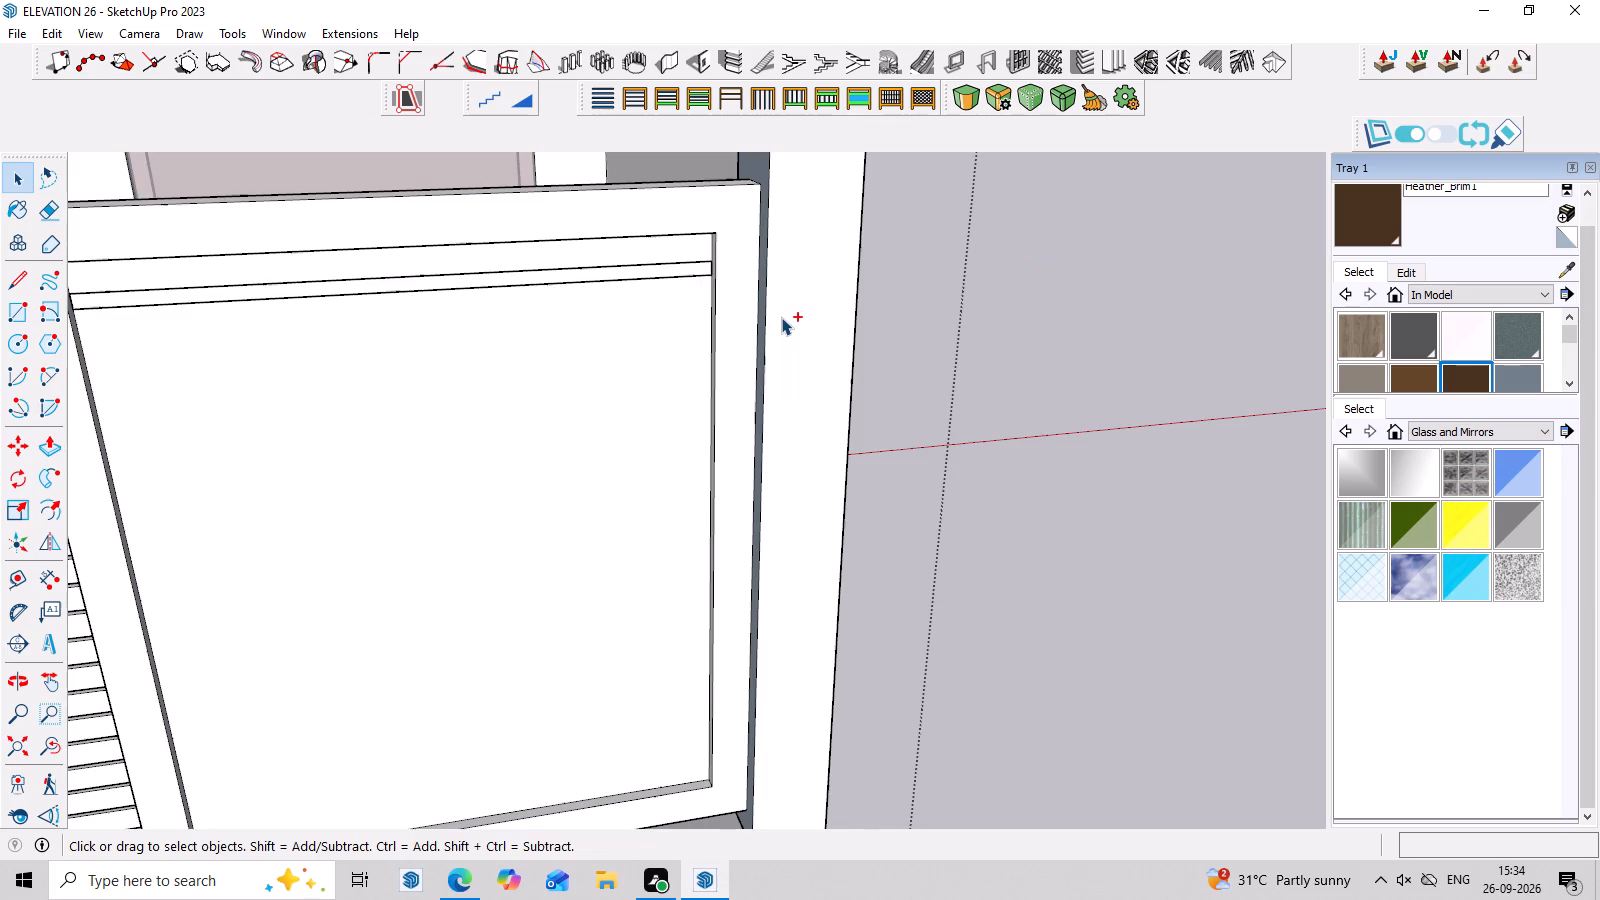
pyautogui.hotkey('ctrl', 'z')
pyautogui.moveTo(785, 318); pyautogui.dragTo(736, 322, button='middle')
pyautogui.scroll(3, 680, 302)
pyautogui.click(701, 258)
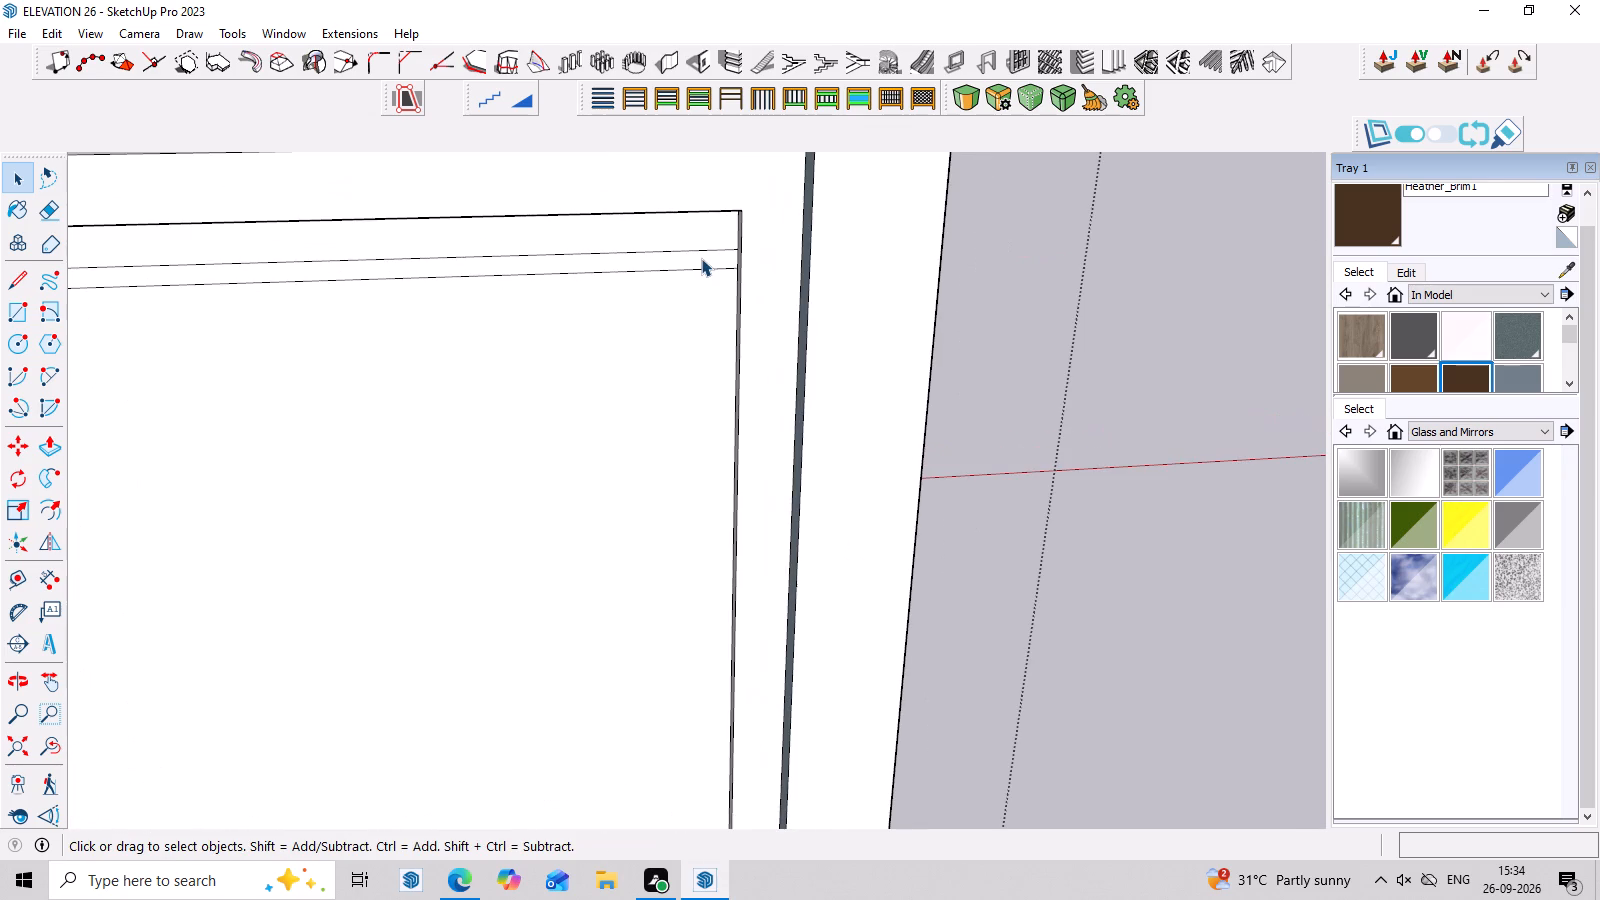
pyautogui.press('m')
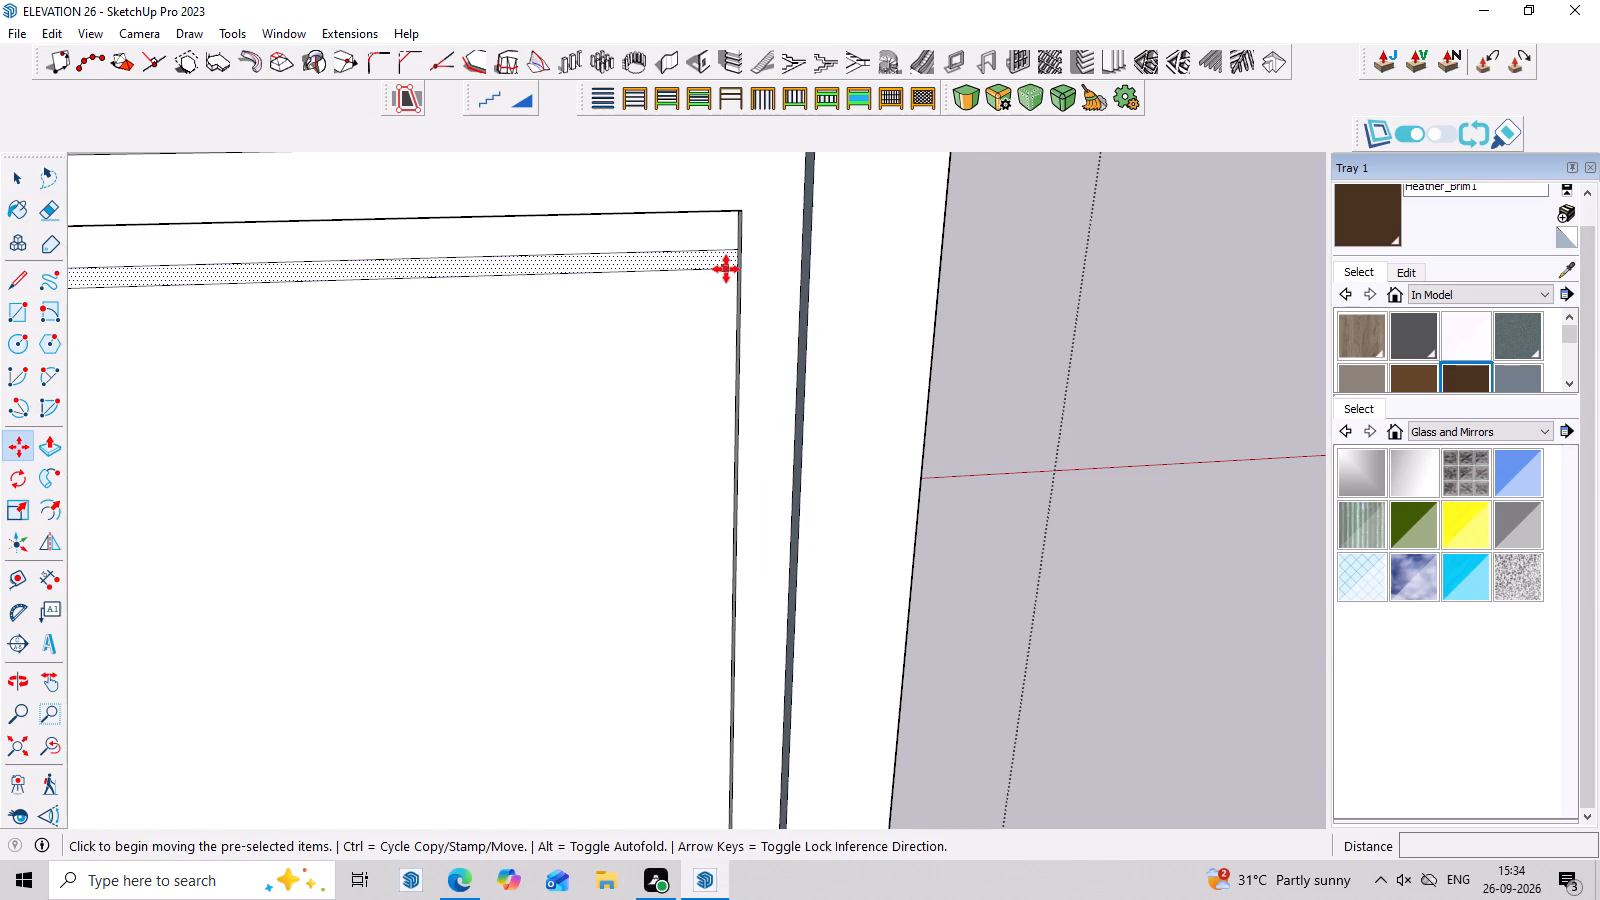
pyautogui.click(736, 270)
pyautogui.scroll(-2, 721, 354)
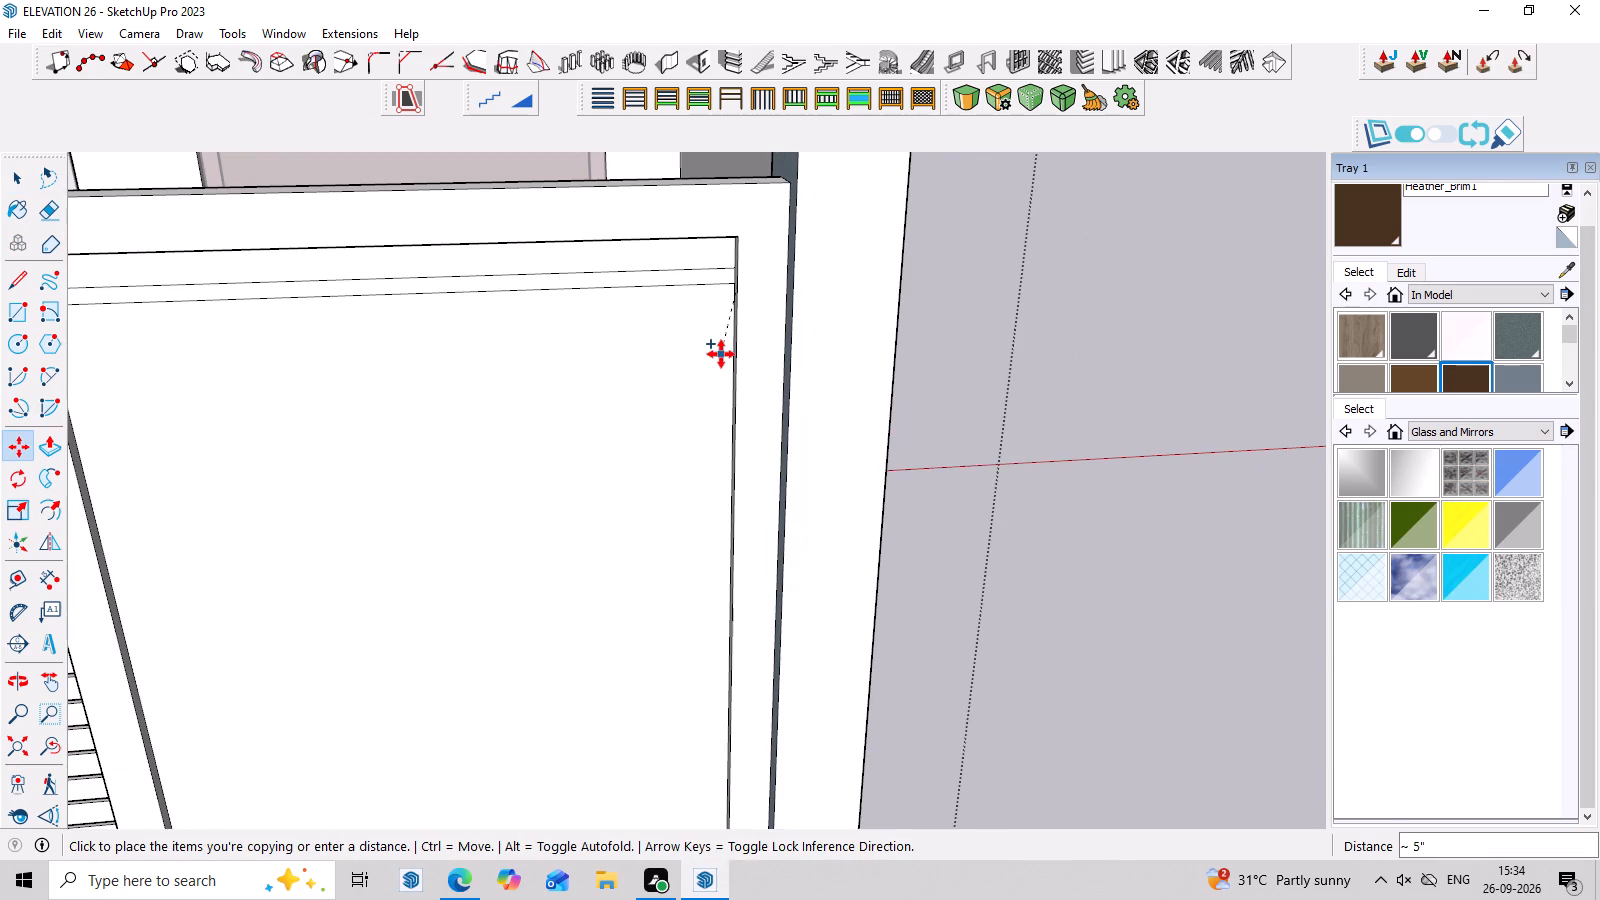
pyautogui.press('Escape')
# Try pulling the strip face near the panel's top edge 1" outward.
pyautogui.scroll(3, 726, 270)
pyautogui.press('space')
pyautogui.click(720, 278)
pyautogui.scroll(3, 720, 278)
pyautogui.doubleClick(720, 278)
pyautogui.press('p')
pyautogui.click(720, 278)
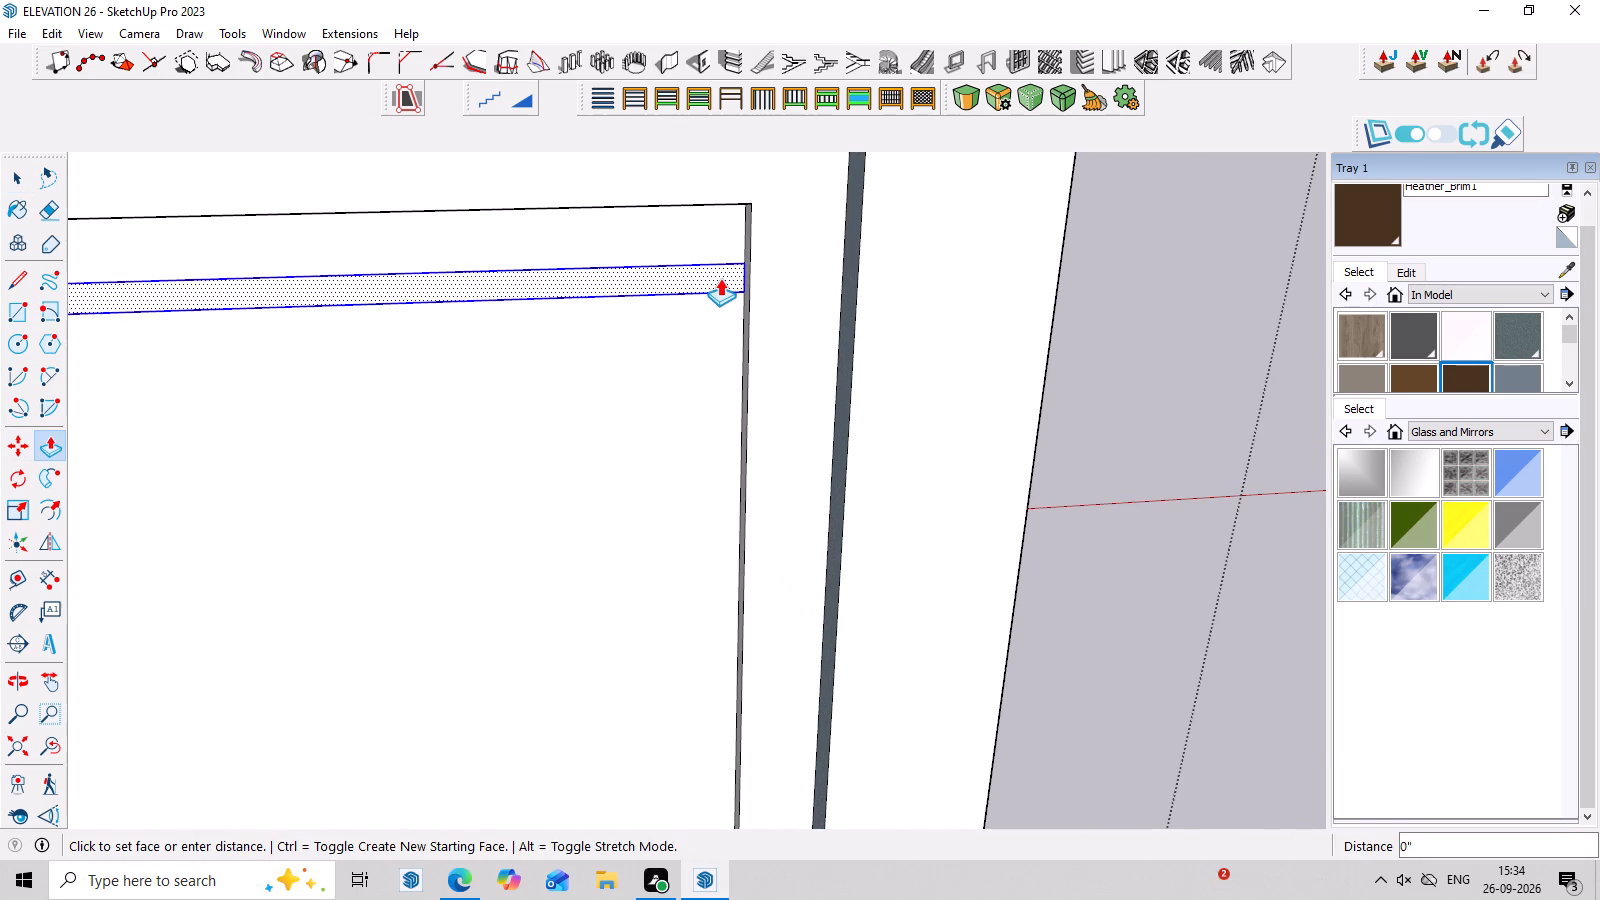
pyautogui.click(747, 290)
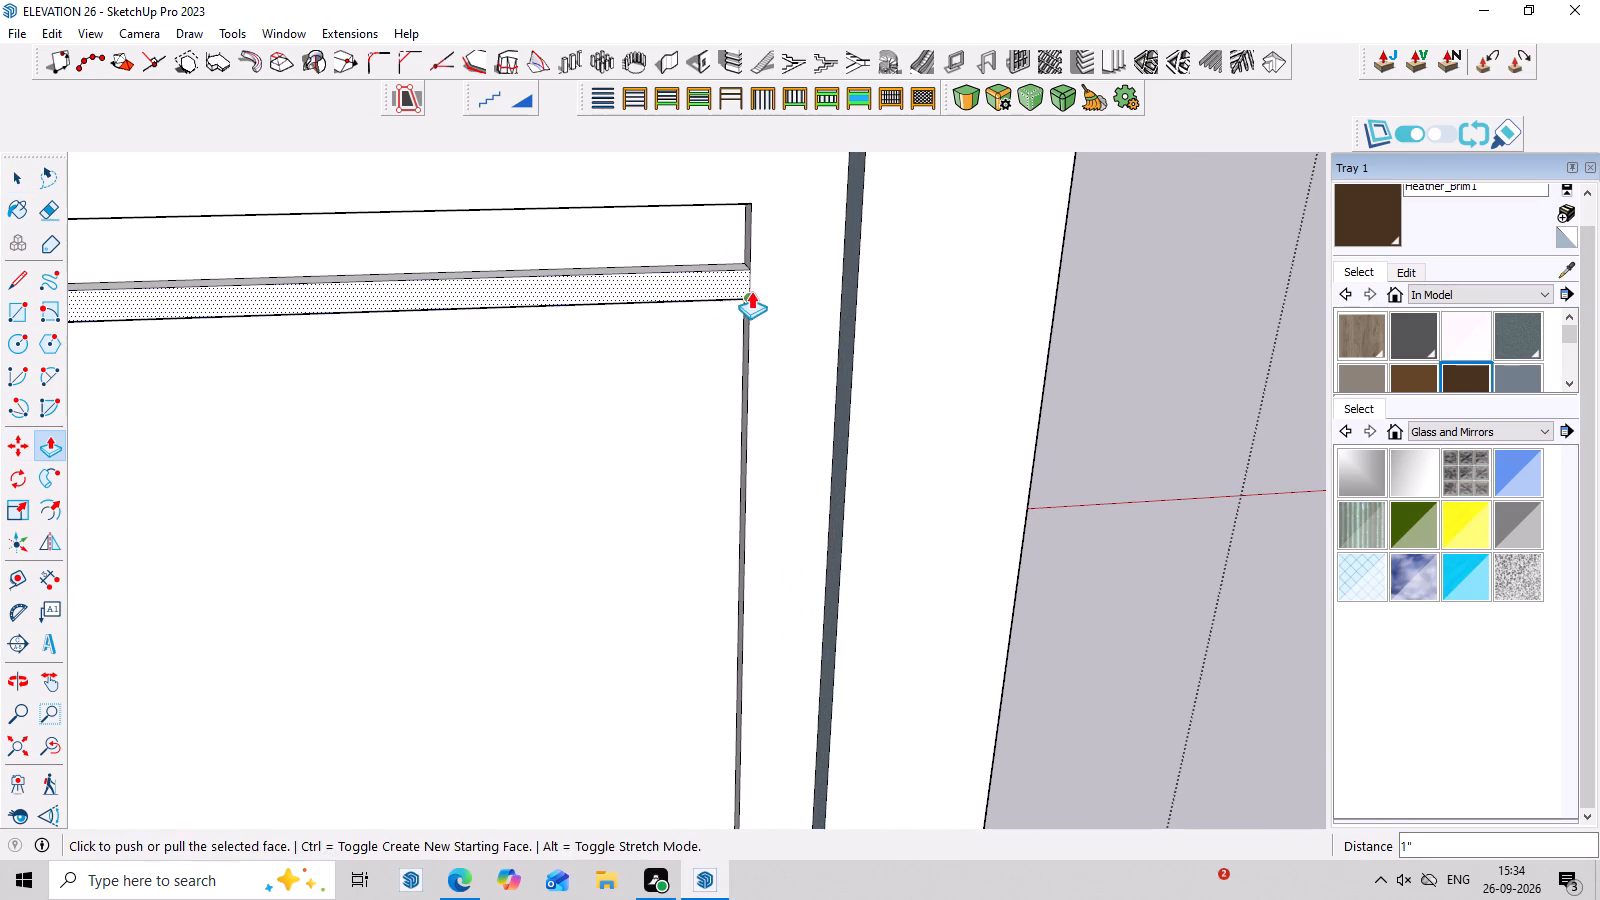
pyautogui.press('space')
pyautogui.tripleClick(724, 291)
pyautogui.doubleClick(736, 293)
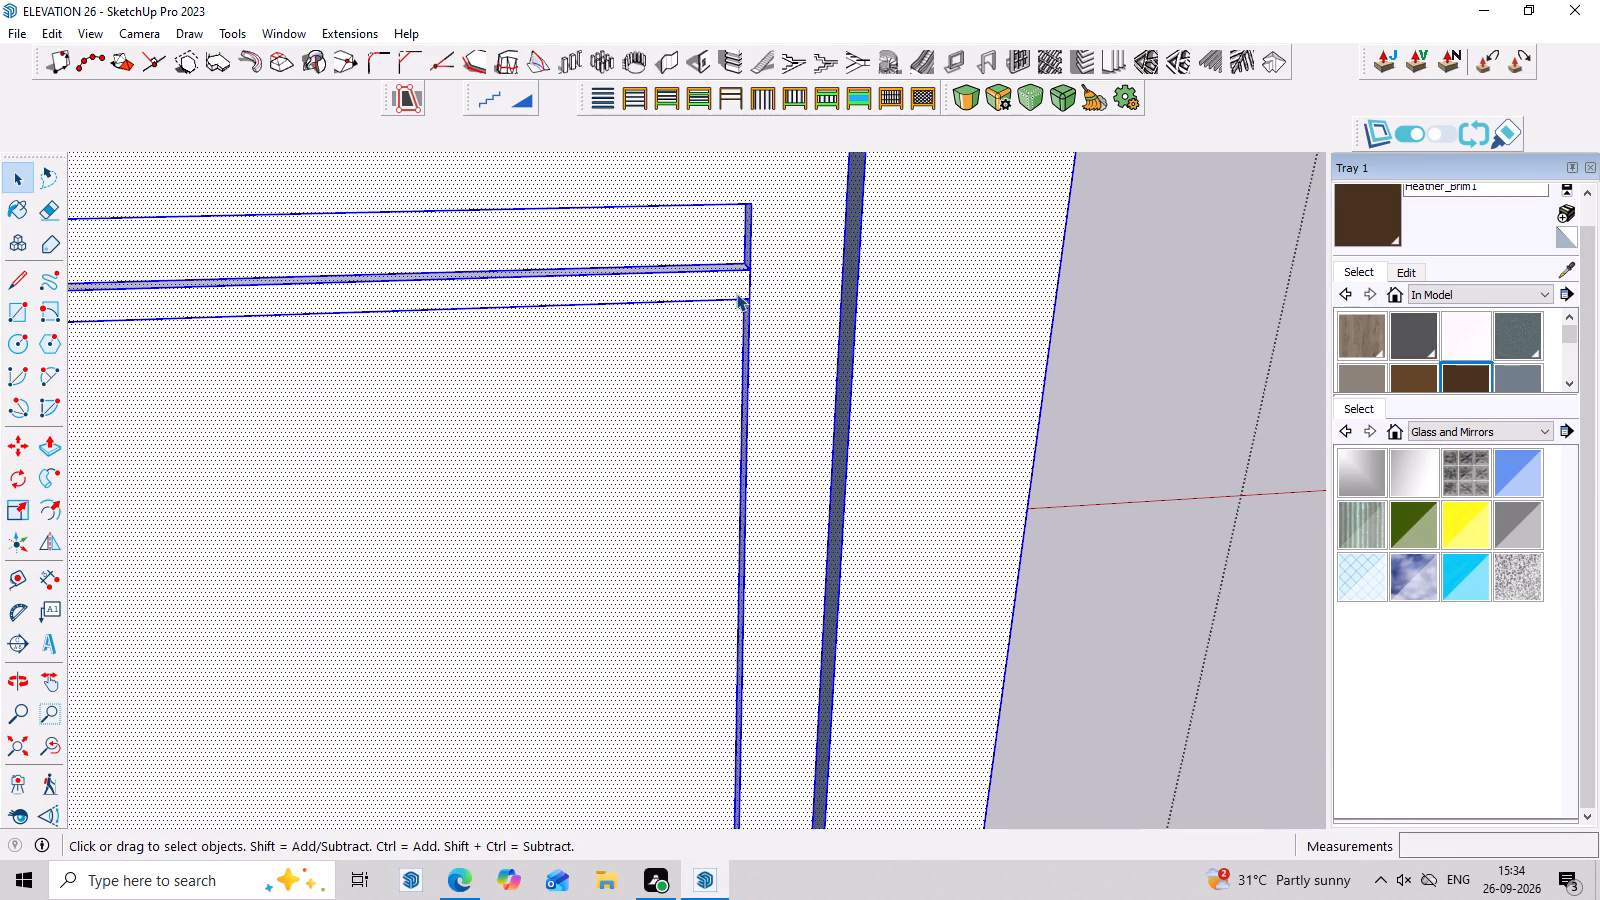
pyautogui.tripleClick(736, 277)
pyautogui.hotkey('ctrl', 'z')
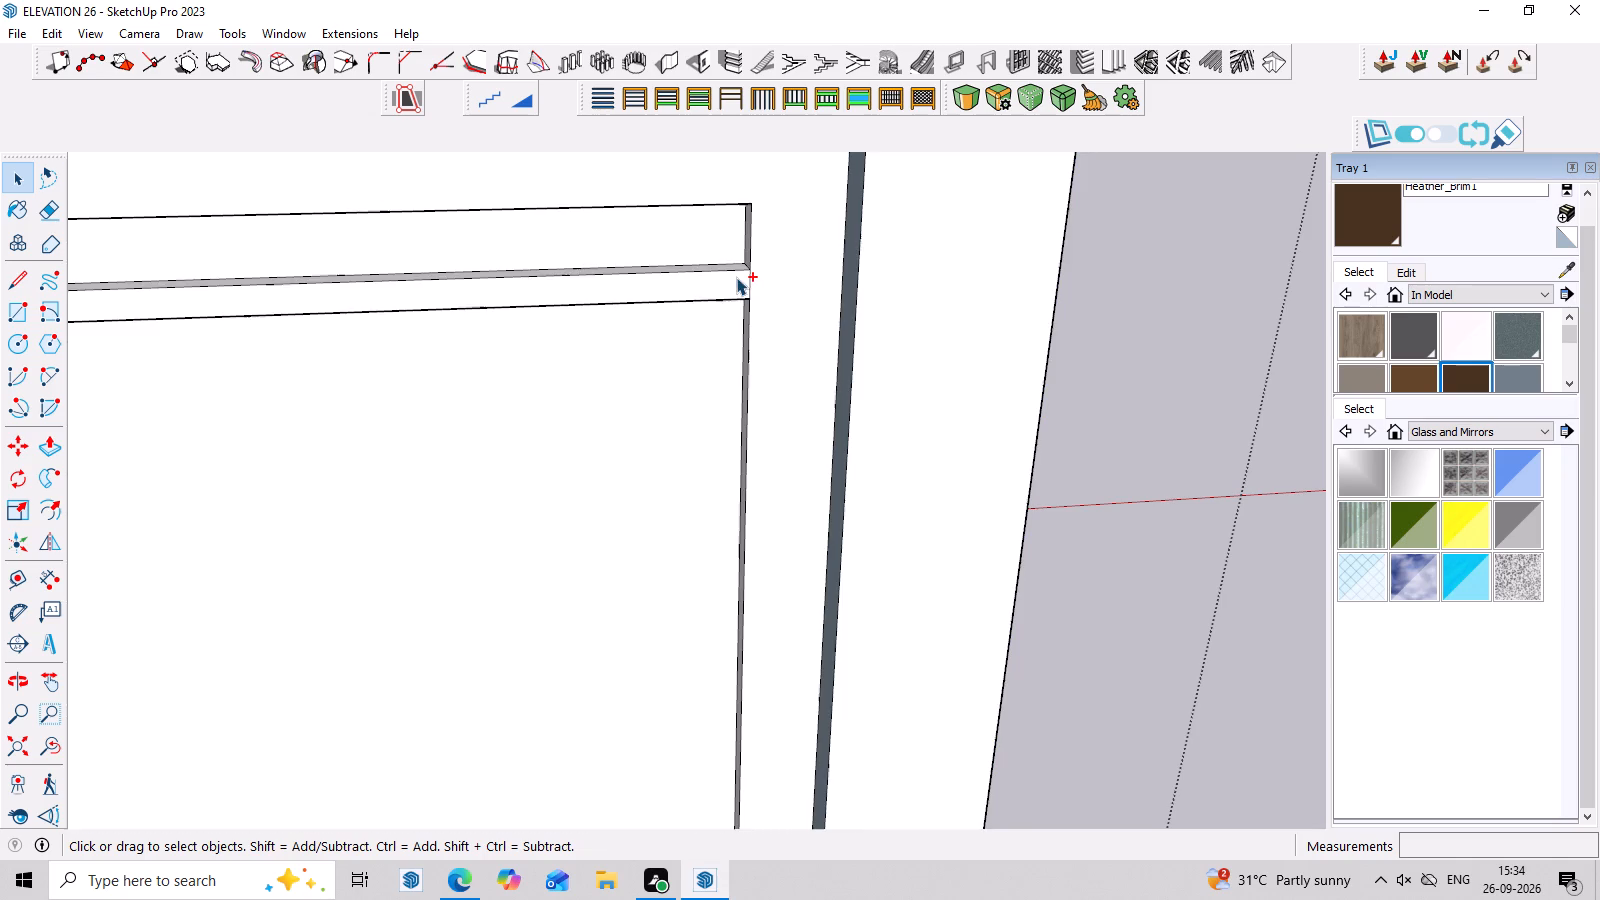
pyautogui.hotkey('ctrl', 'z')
# Make the flat strip face and its edges near the panel's top edge into a group.
pyautogui.tripleClick(736, 277)
pyautogui.click(736, 277)
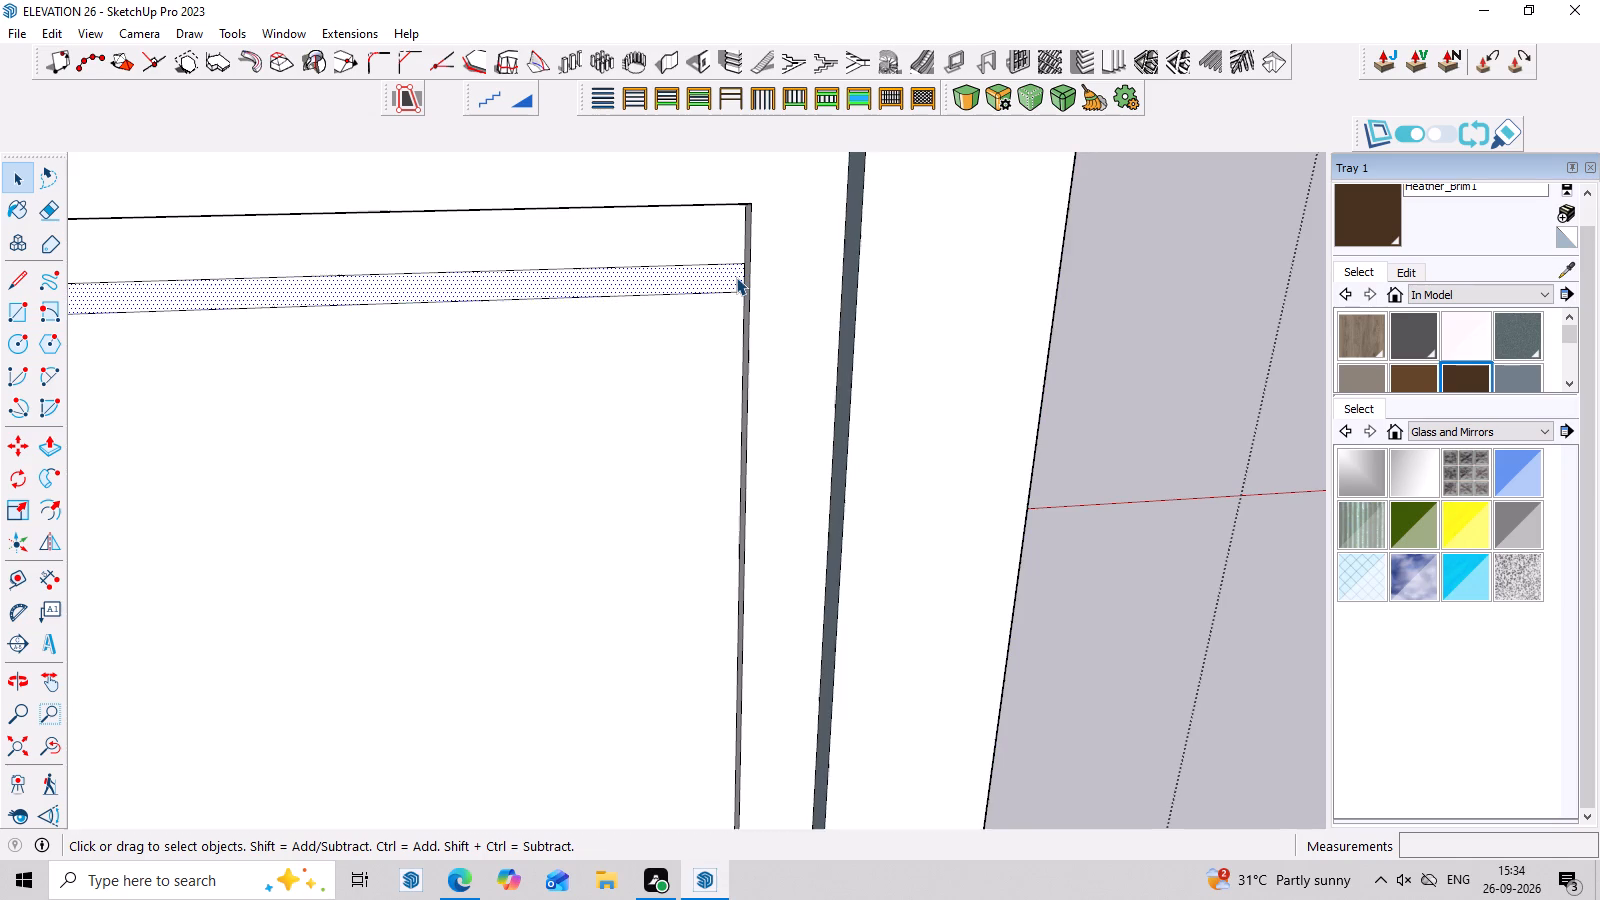
pyautogui.doubleClick(736, 277)
pyautogui.rightClick(736, 277)
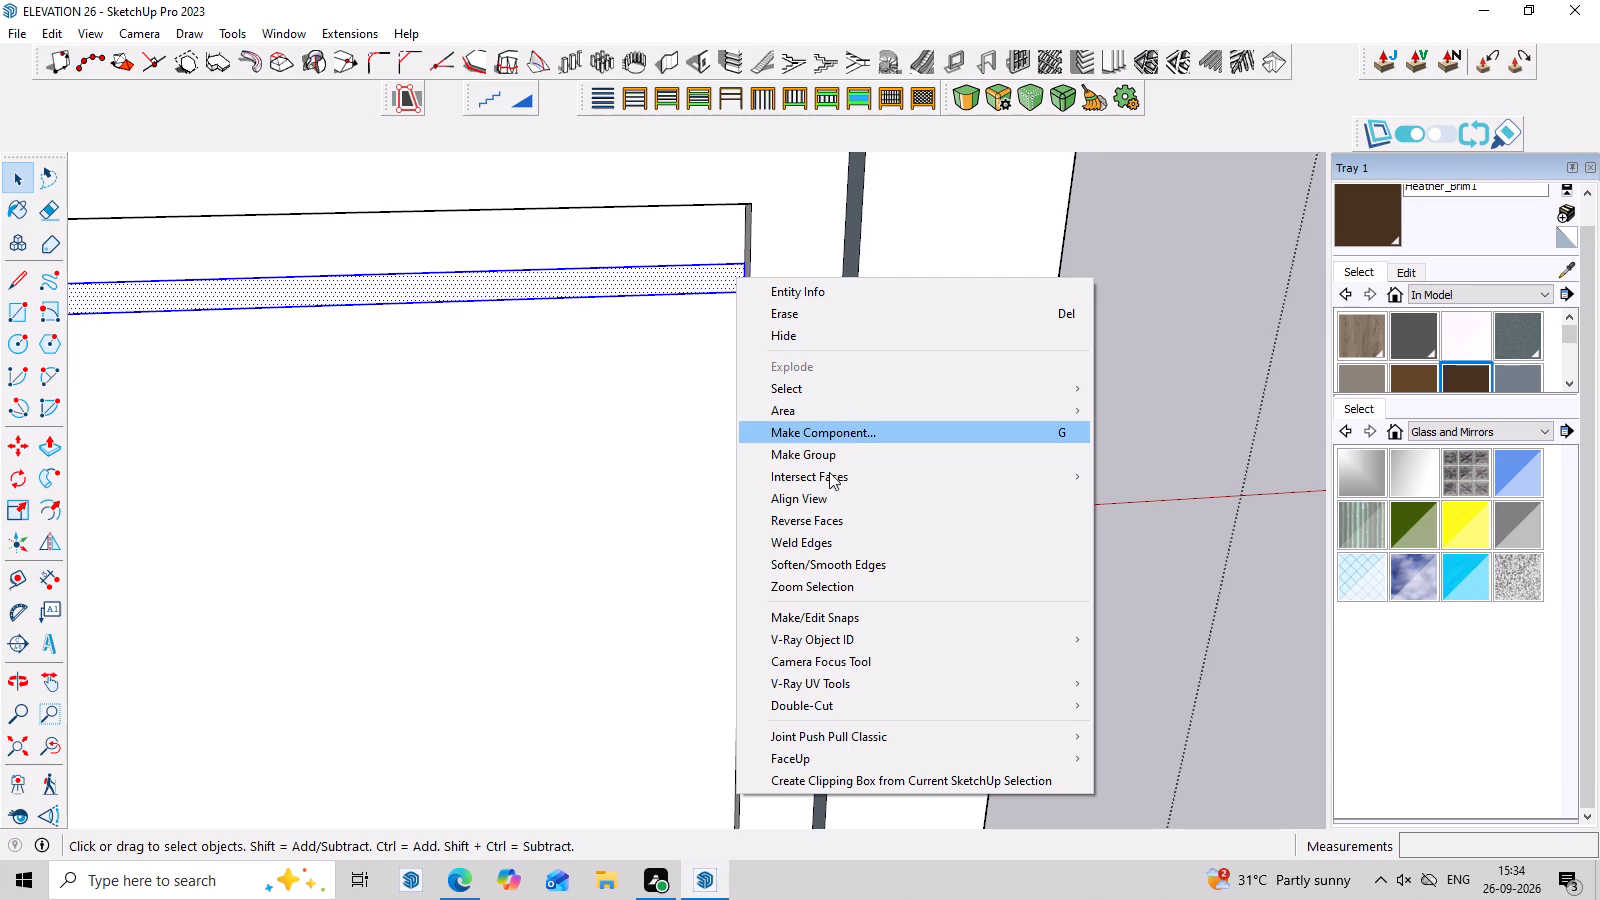
pyautogui.click(893, 459)
# Push/Pull the strip face near the panel's top edge outward by 1".
pyautogui.doubleClick(692, 290)
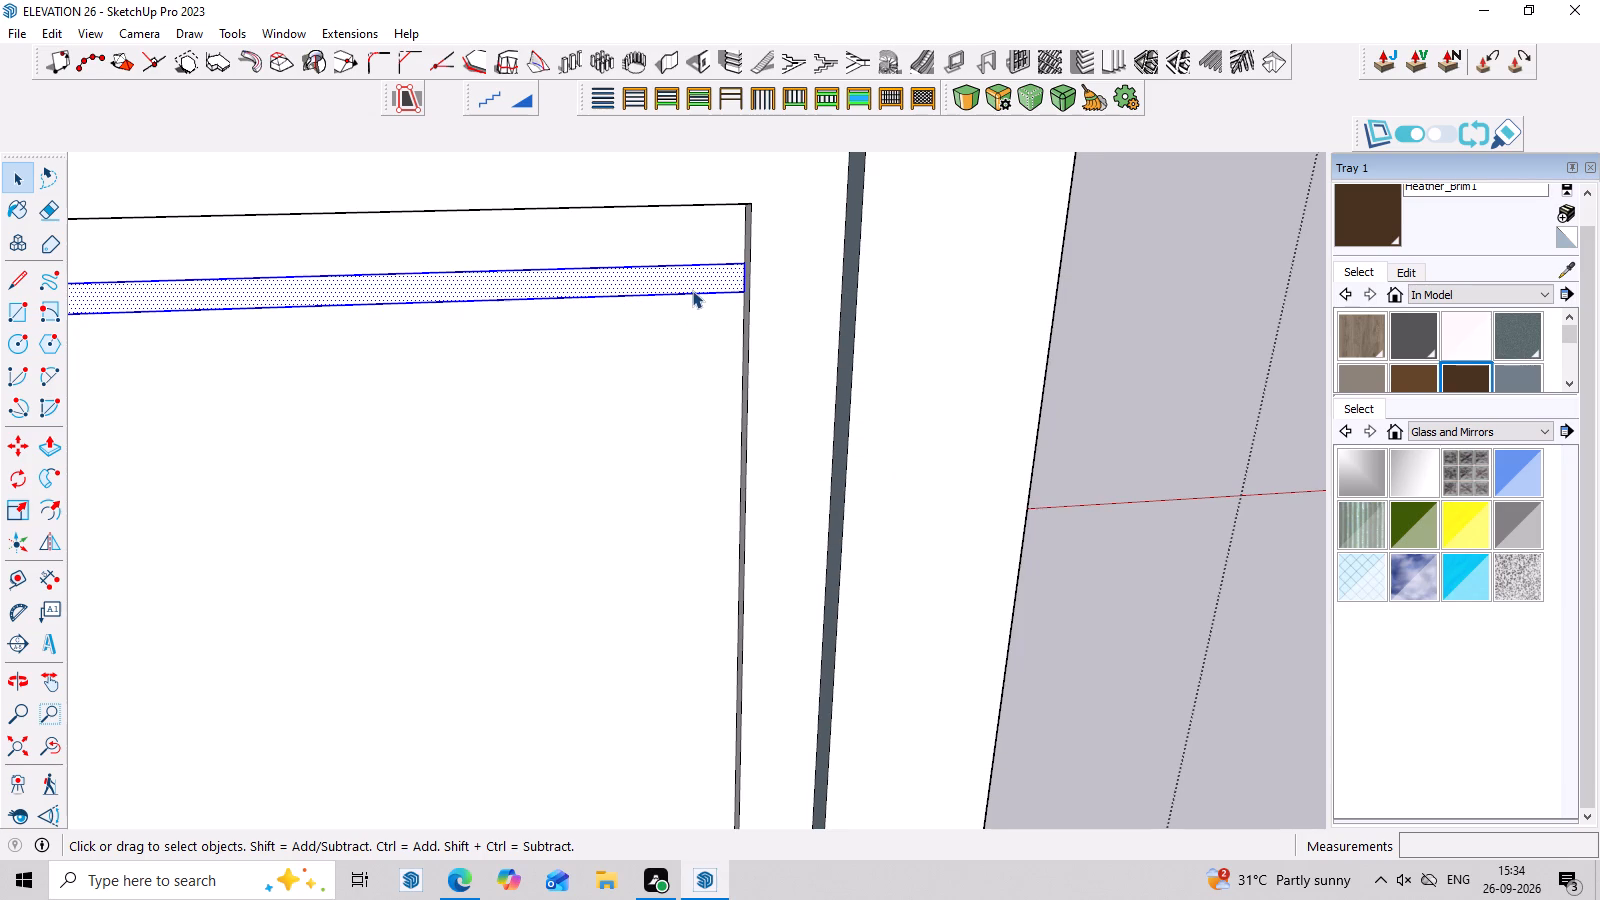
pyautogui.scroll(3, 692, 290)
pyautogui.click(692, 290)
pyautogui.press('p')
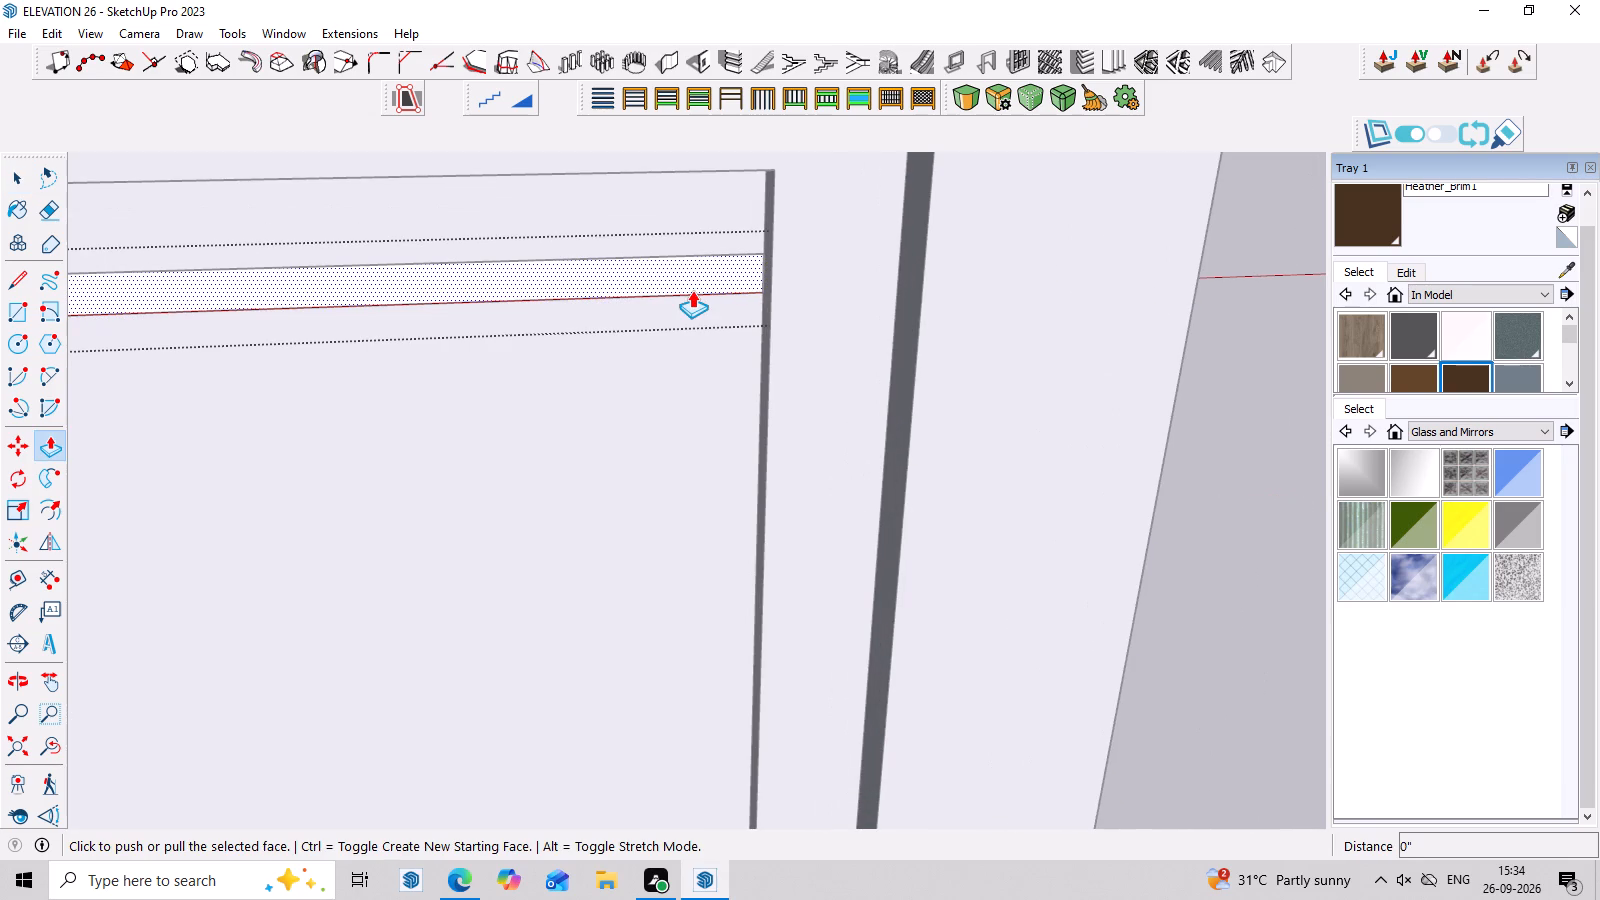
pyautogui.click(692, 290)
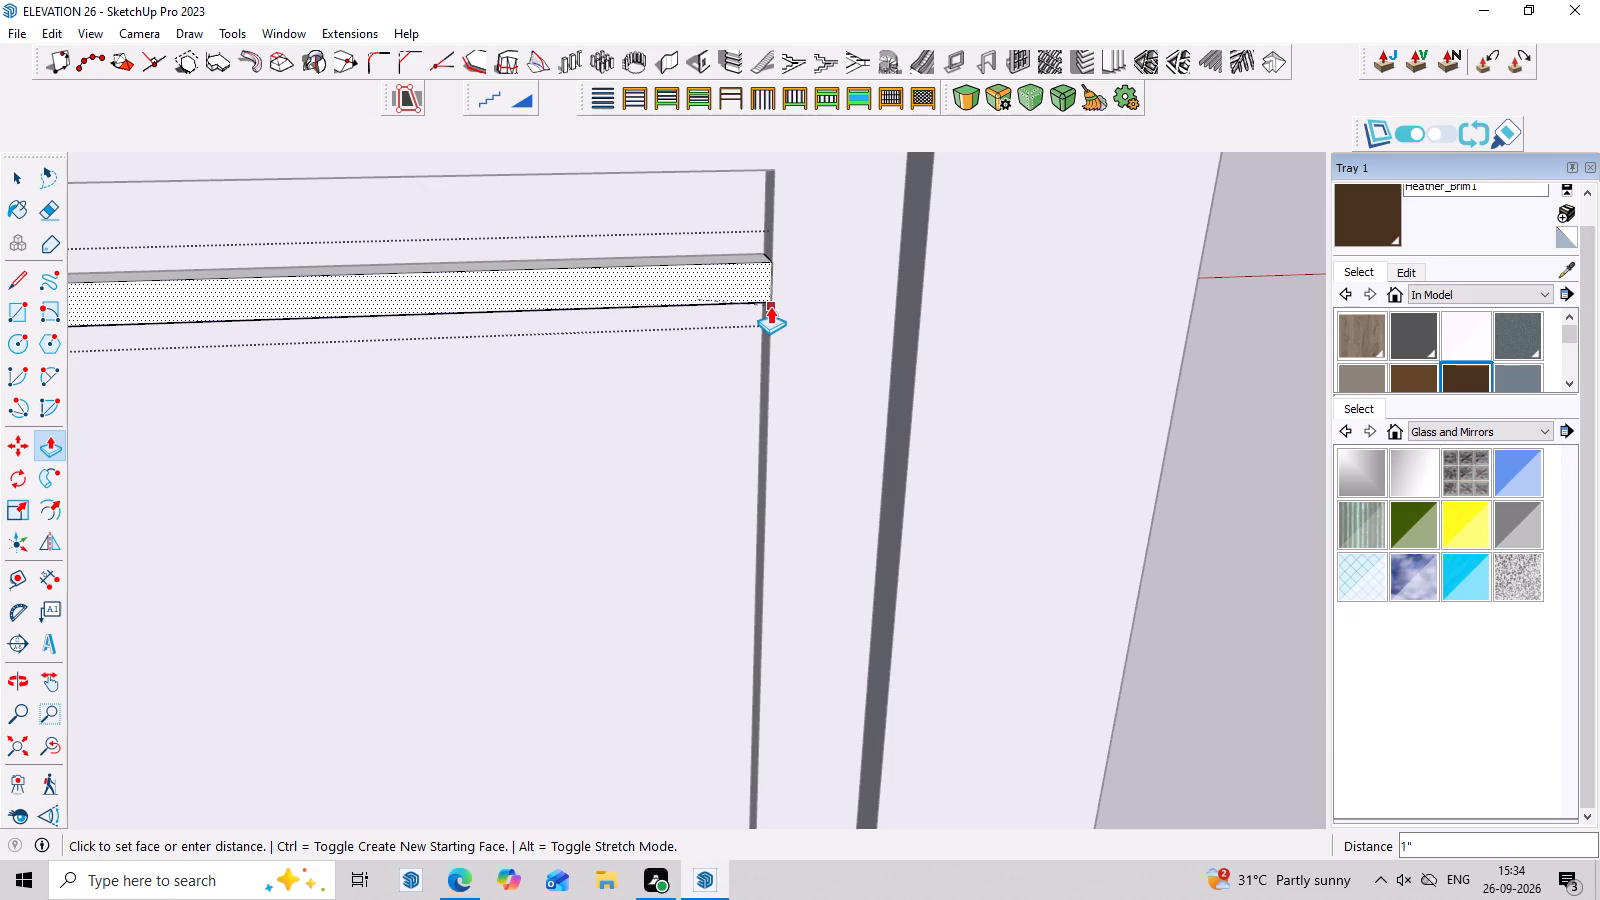
pyautogui.click(770, 306)
# Copy the raised strip about 3' 5" down to the panel's bottom edge and divide the distance with 20/ for evenly spaced strips.
pyautogui.scroll(-14, 776, 338)
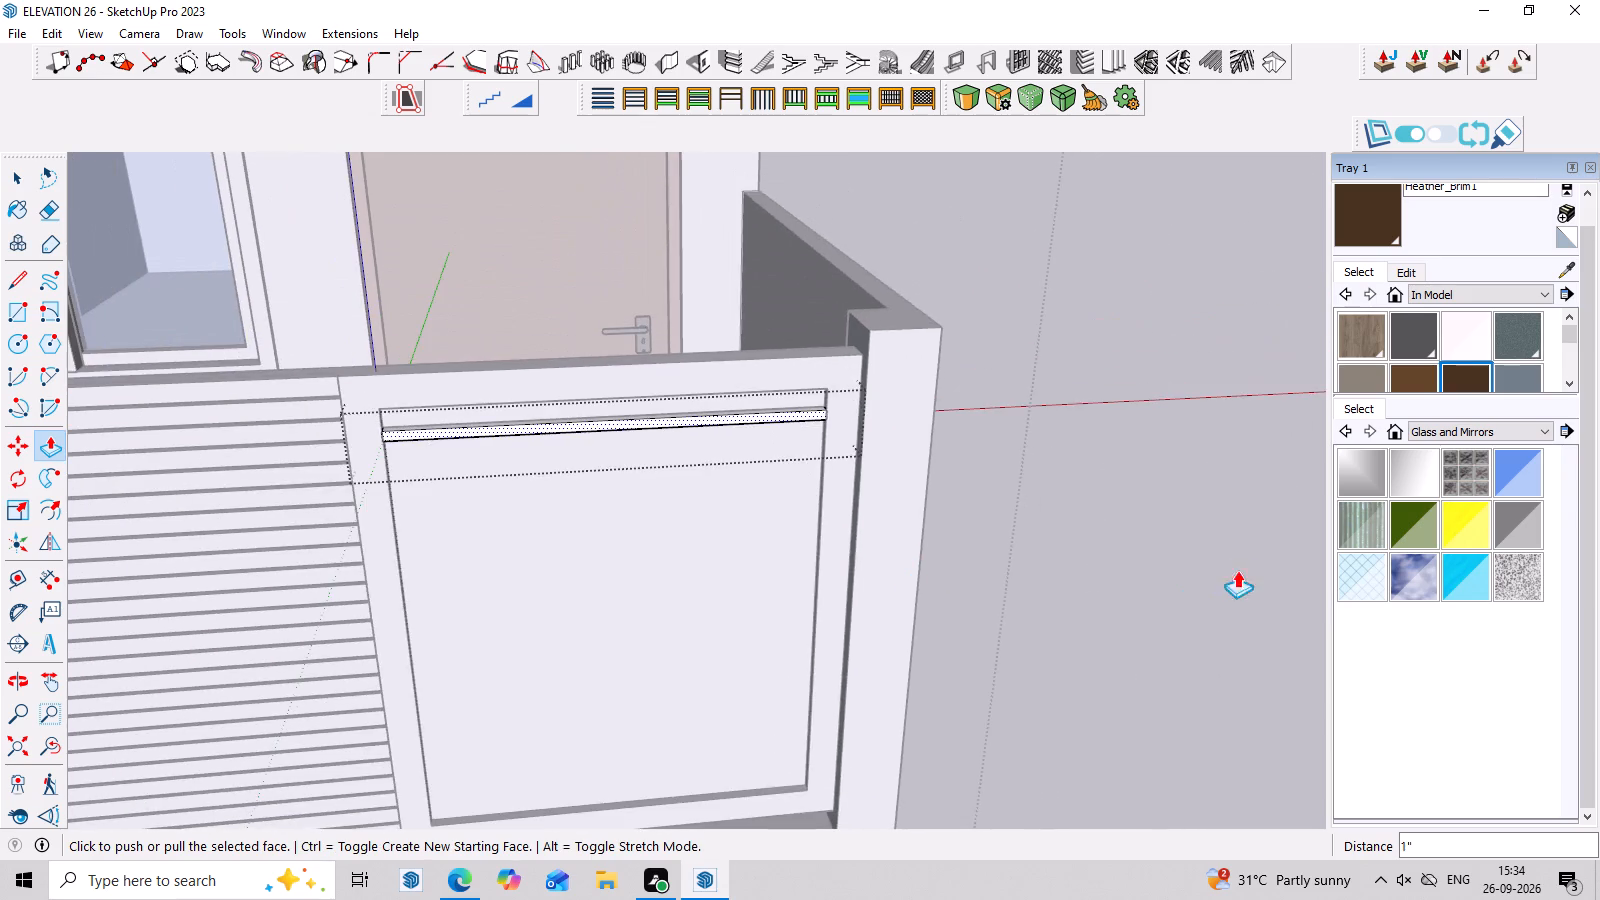
pyautogui.moveTo(1239, 570); pyautogui.dragTo(1191, 580, button='middle')
pyautogui.press('space')
pyautogui.doubleClick(700, 437)
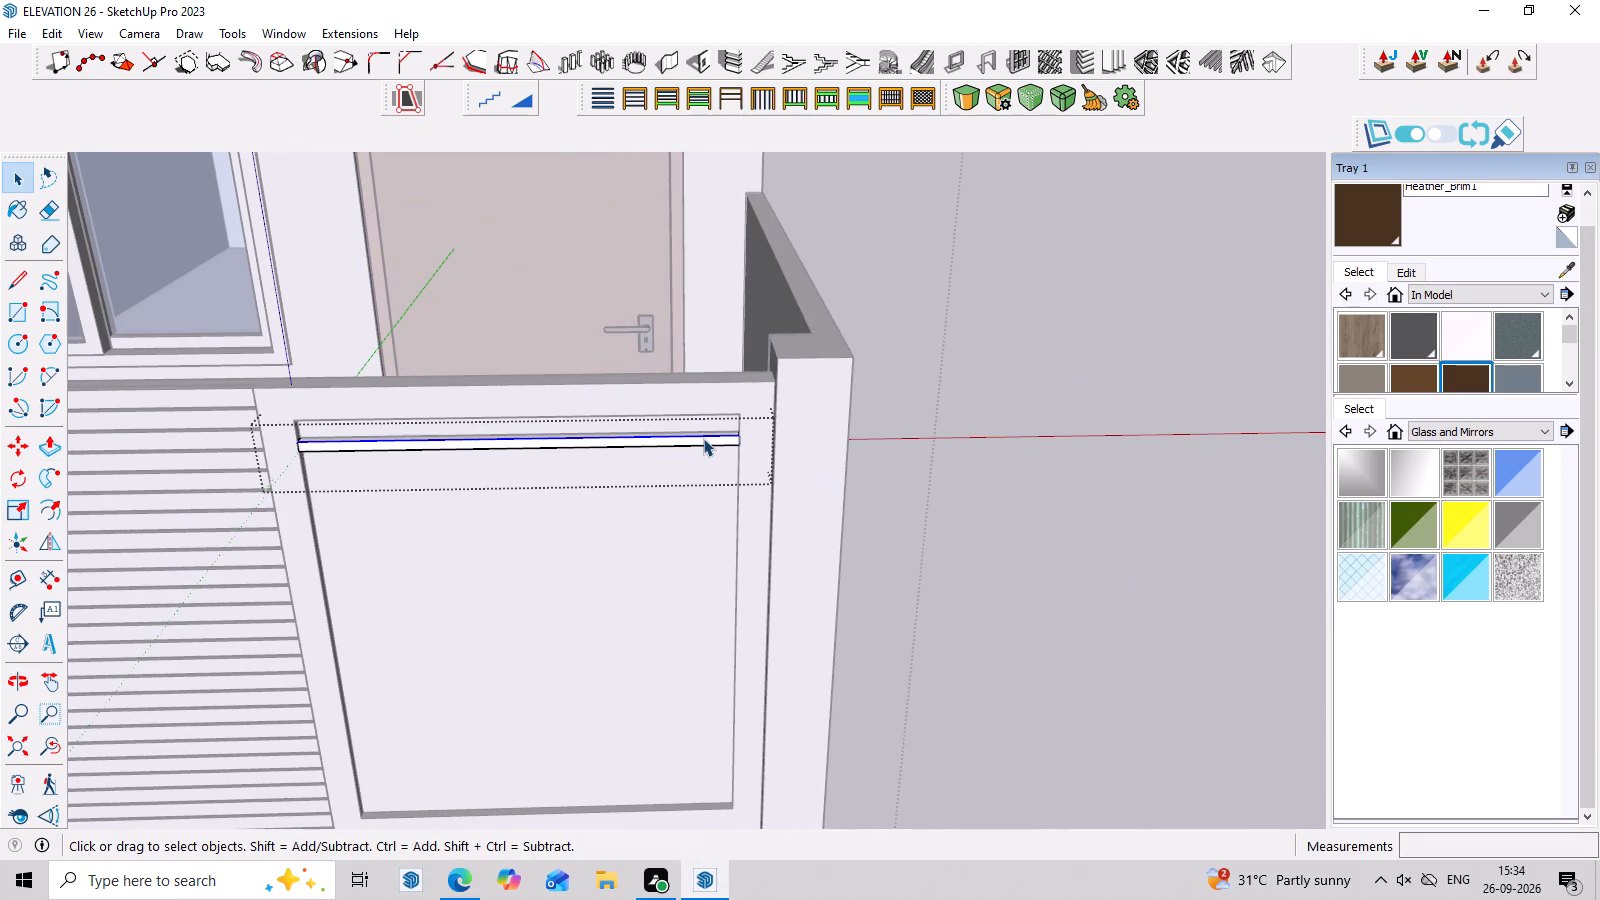
pyautogui.tripleClick(703, 439)
pyautogui.click(703, 439)
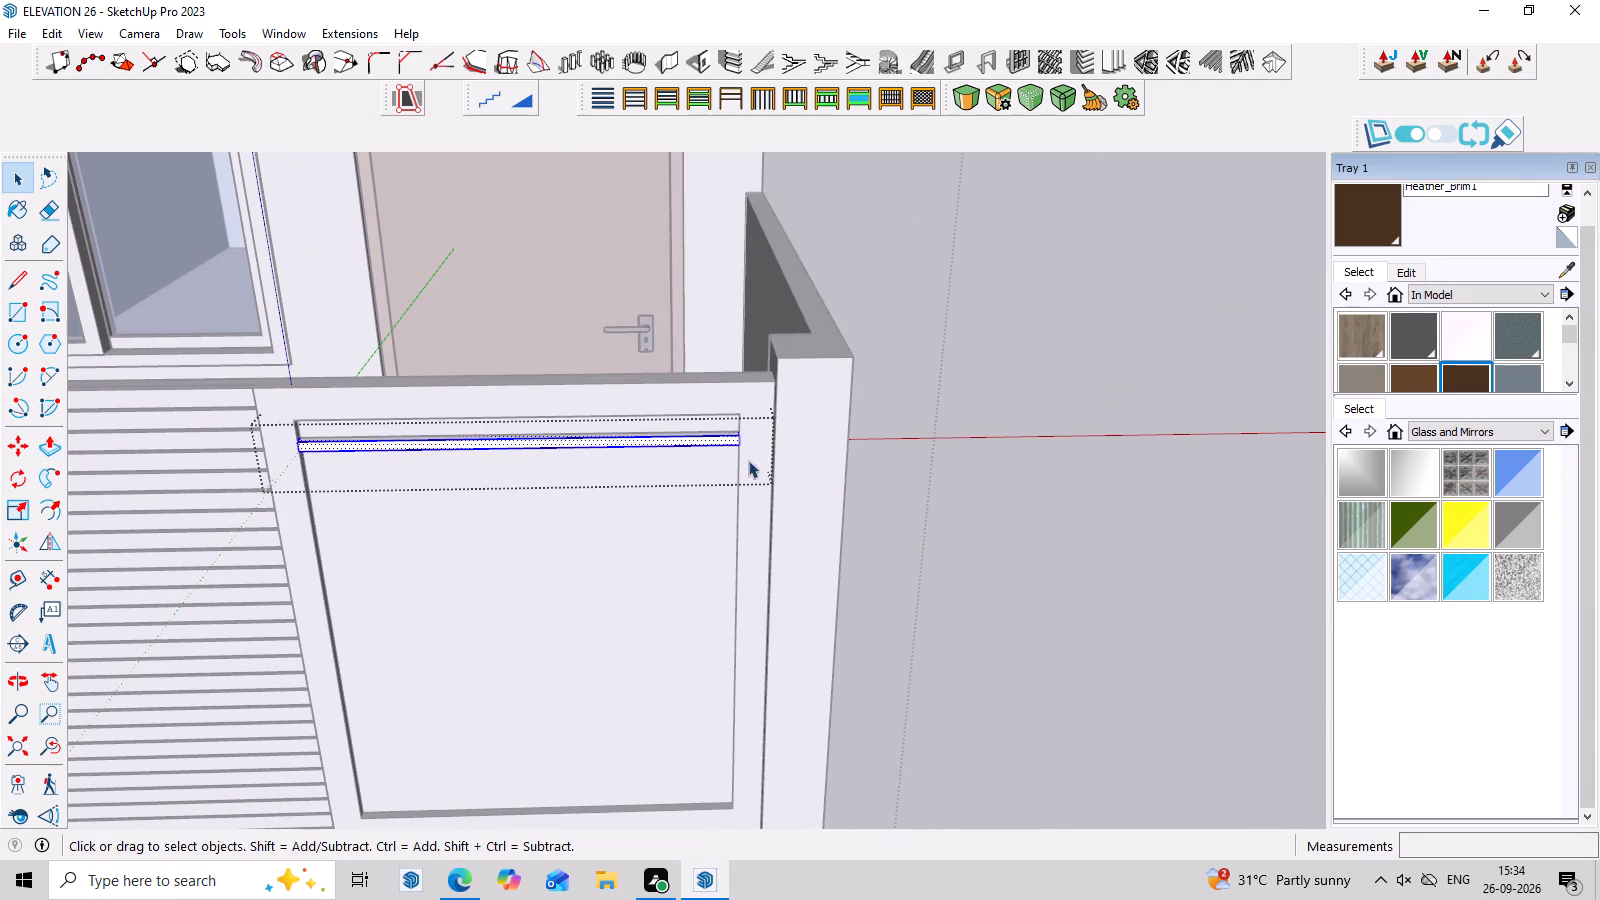
pyautogui.press('m')
pyautogui.moveTo(791, 494); pyautogui.dragTo(779, 284, button='middle')
pyautogui.scroll(-6, 774, 359)
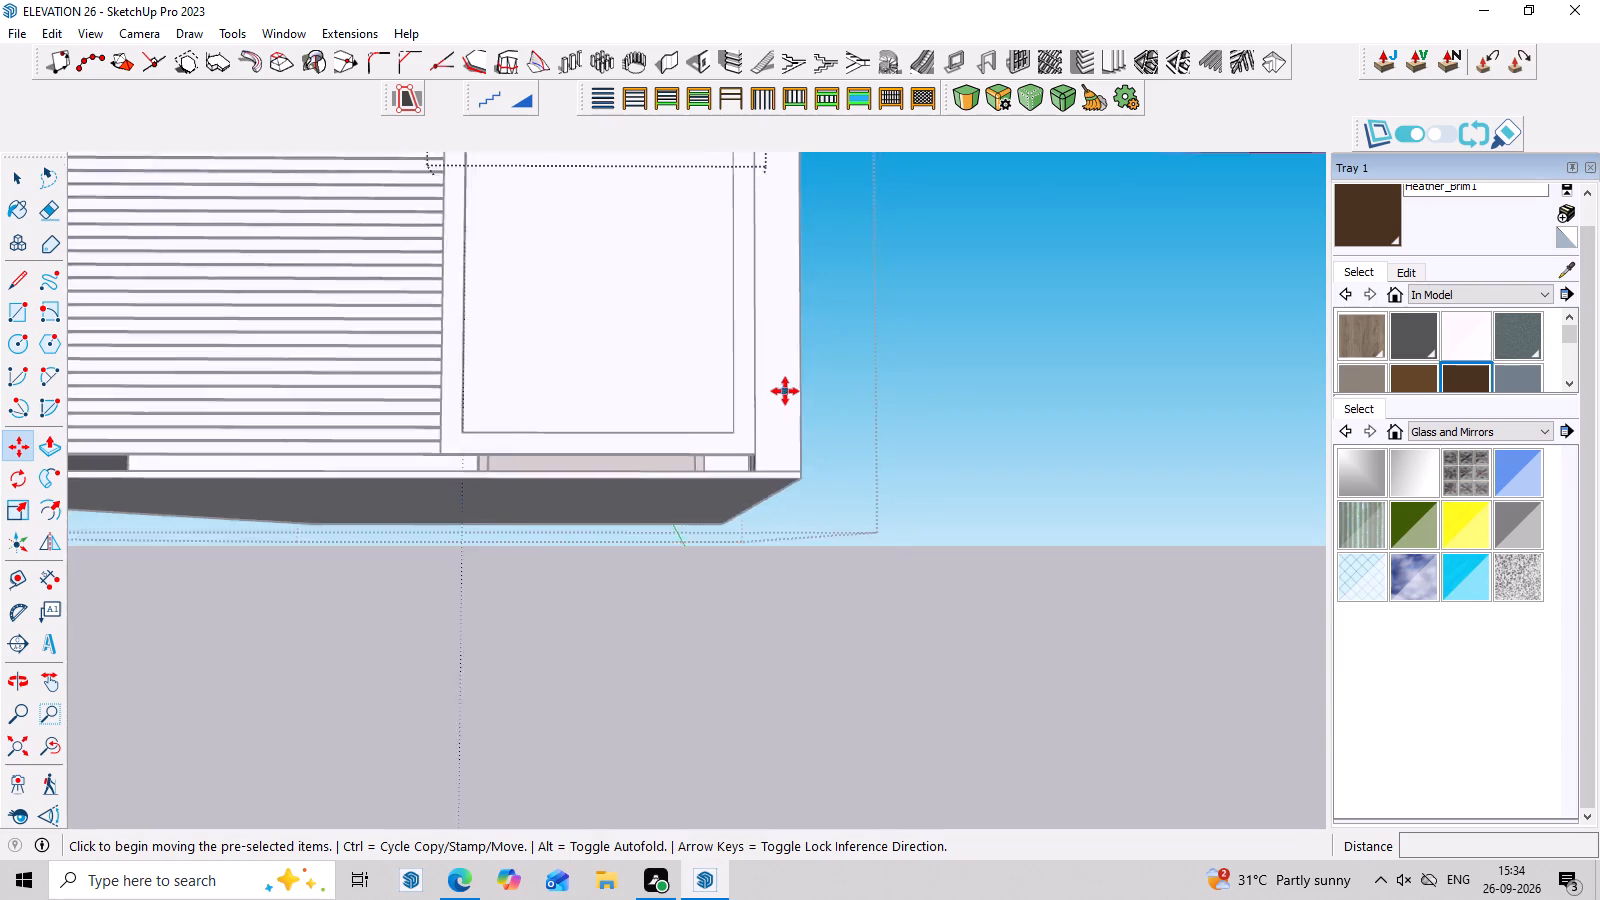
pyautogui.scroll(-5, 785, 391)
pyautogui.scroll(14, 703, 211)
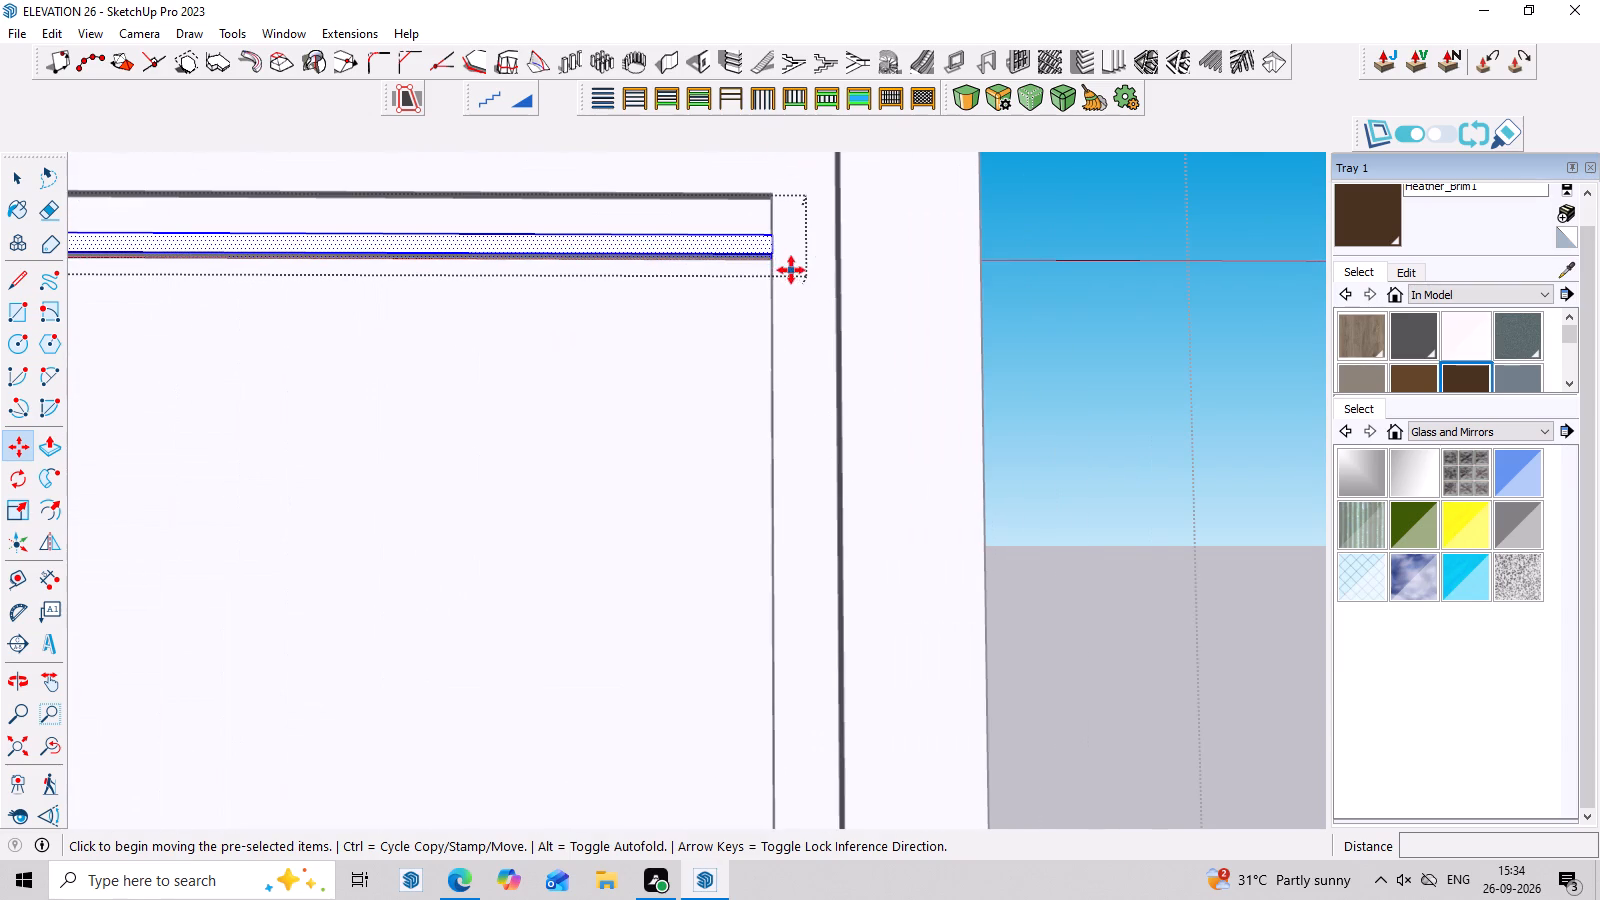
pyautogui.click(770, 262)
pyautogui.keyDown('ctrl'); pyautogui.scroll(-4, 769, 350); pyautogui.keyUp('ctrl')
pyautogui.scroll(-7, 768, 394)
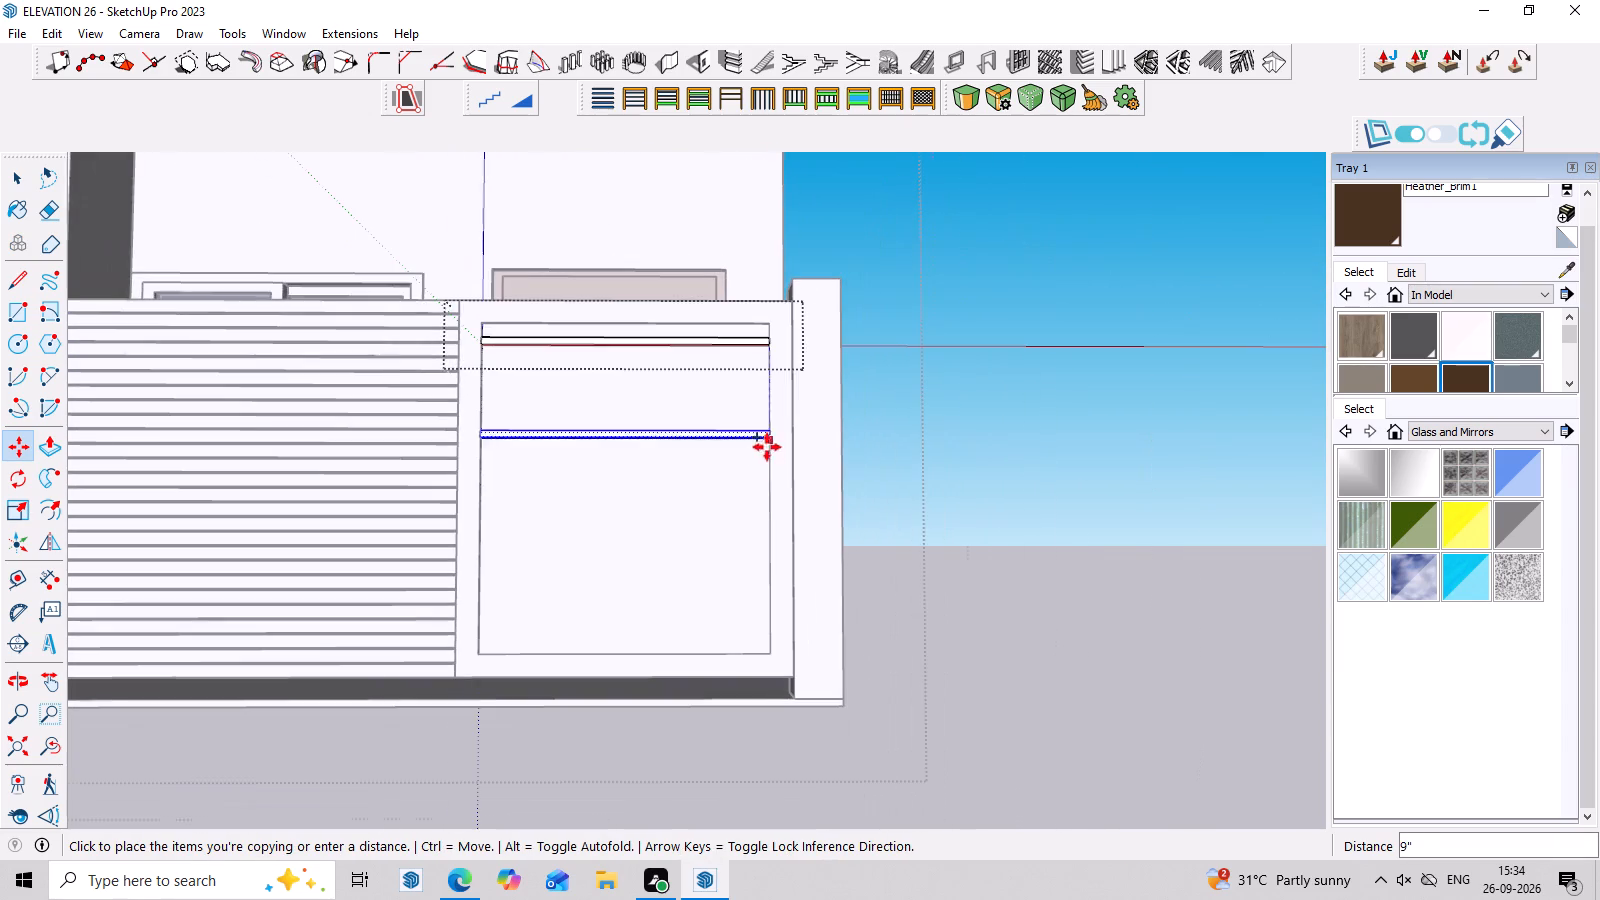
pyautogui.scroll(6, 769, 609)
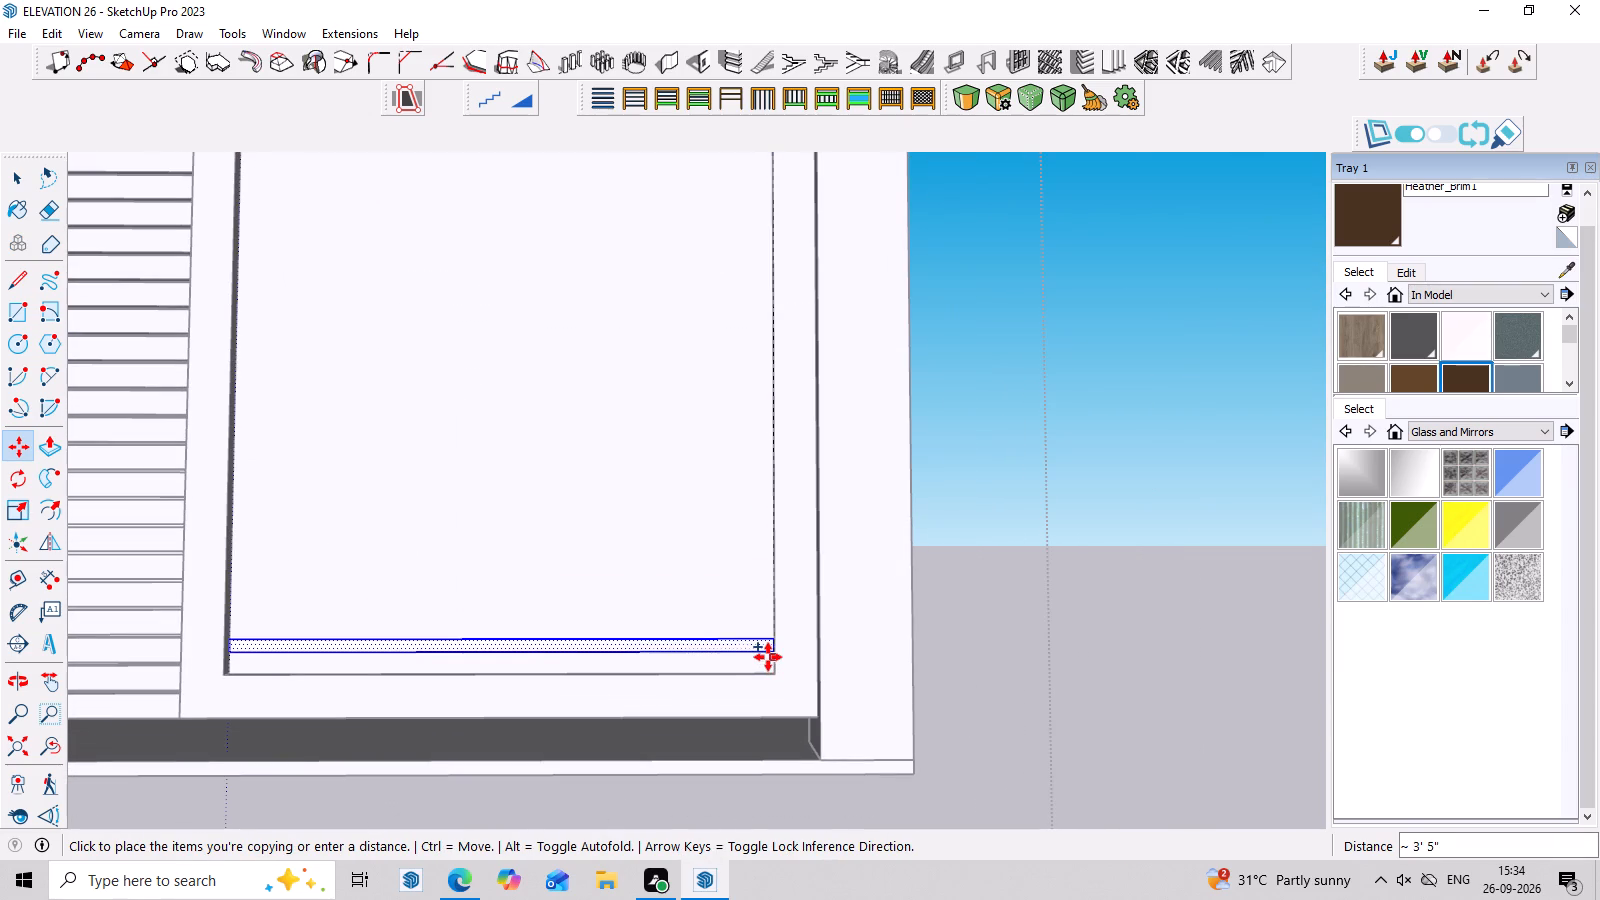
pyautogui.click(768, 657)
pyautogui.moveTo(836, 508); pyautogui.dragTo(840, 545, button='middle')
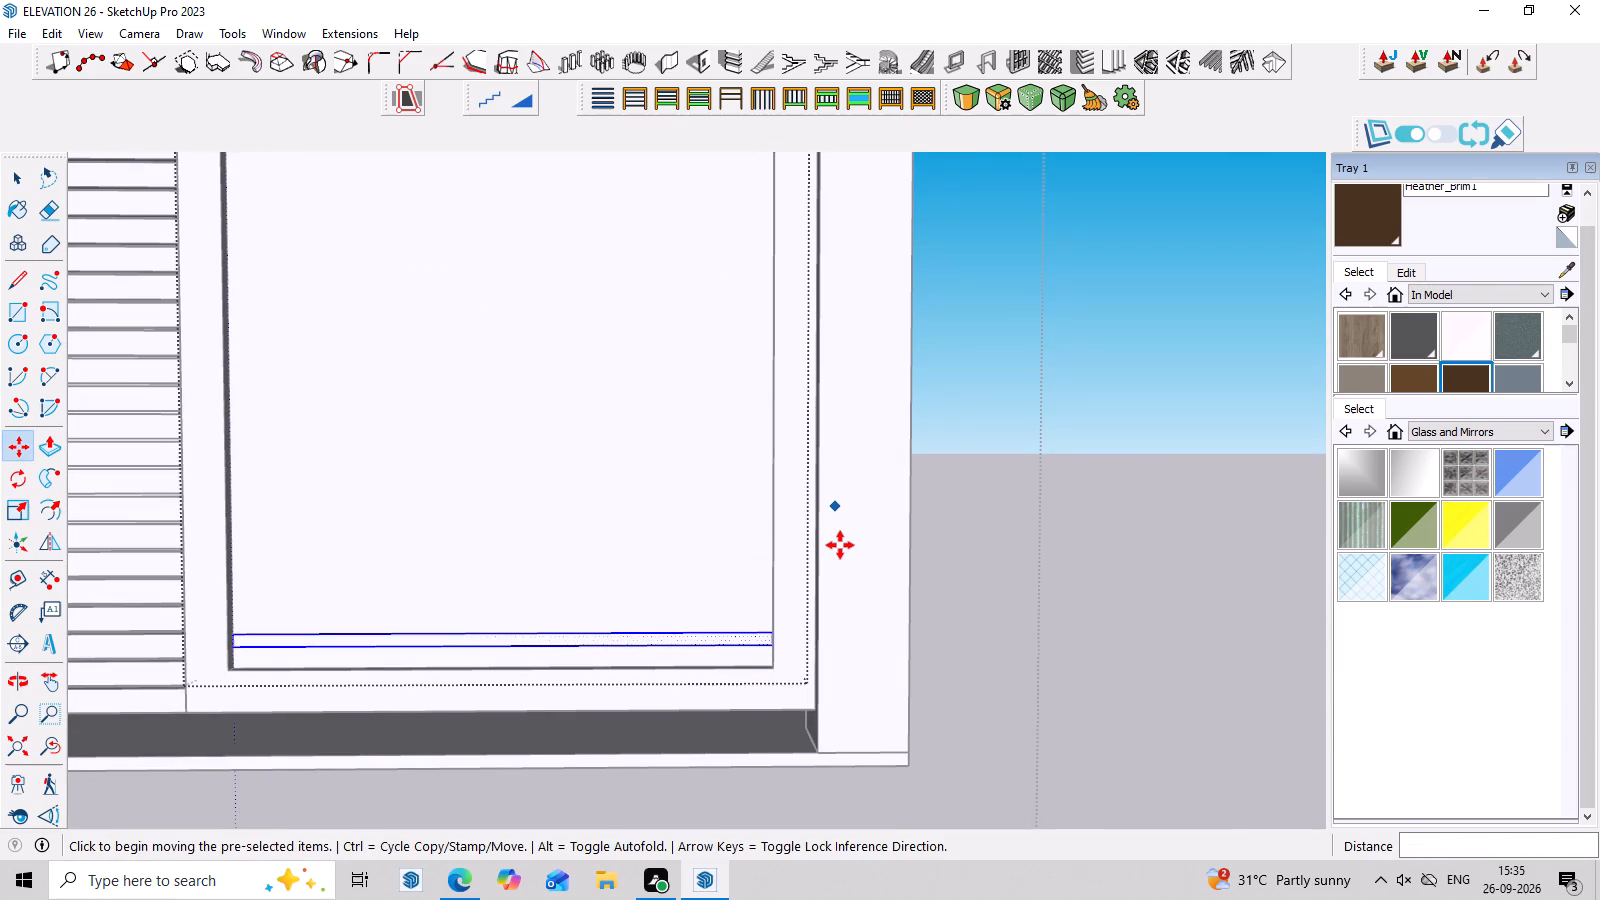
pyautogui.write('20/')
pyautogui.press('Return')
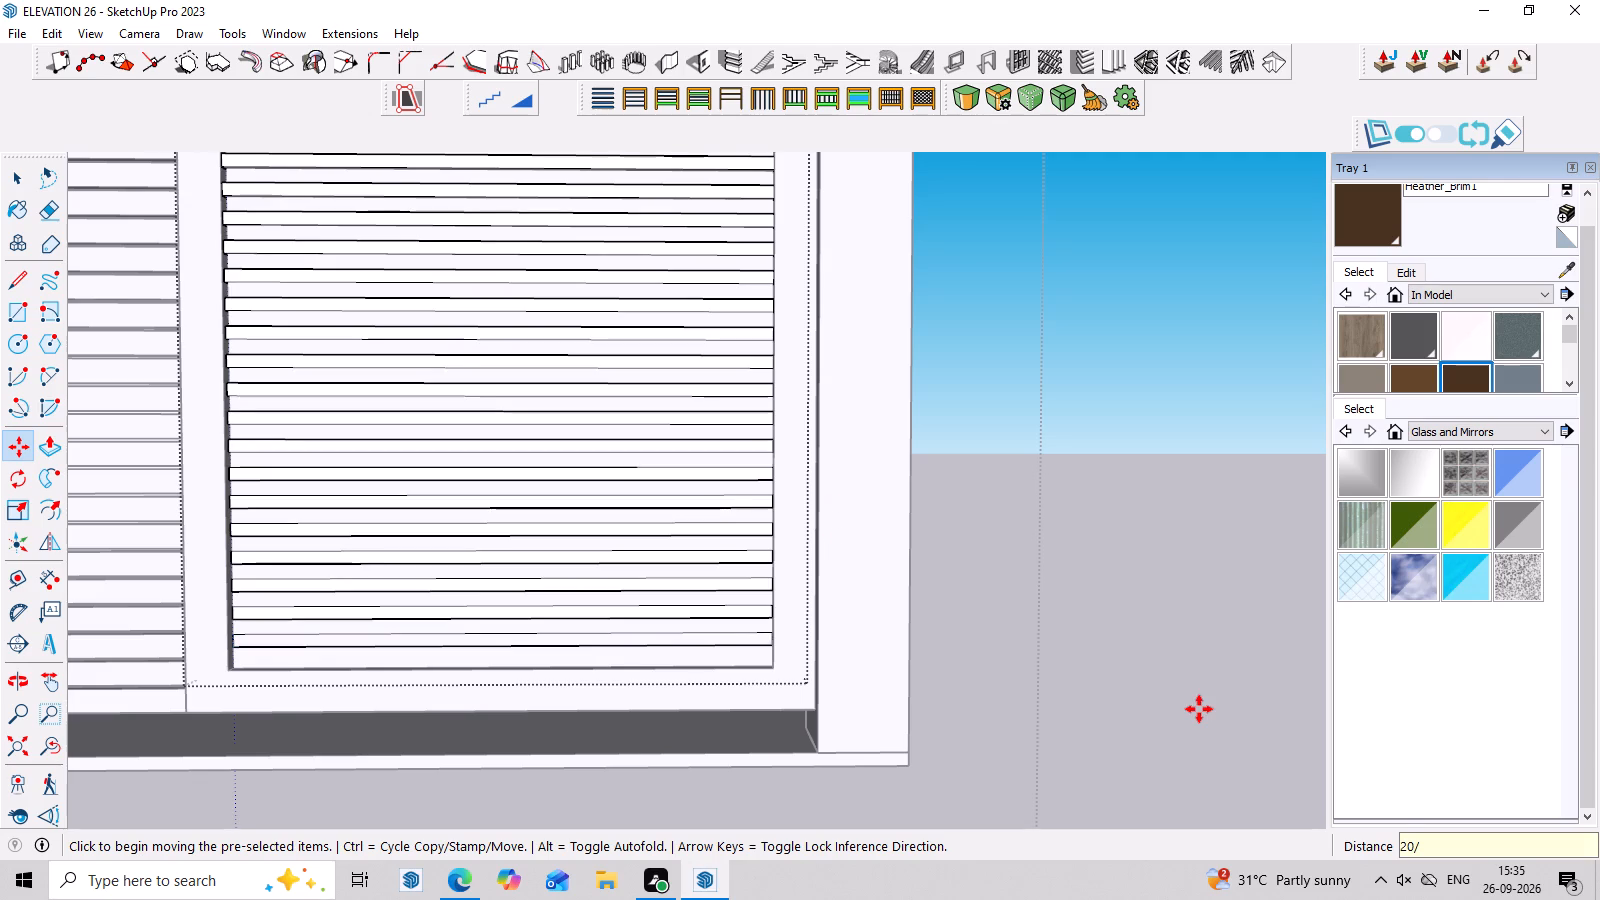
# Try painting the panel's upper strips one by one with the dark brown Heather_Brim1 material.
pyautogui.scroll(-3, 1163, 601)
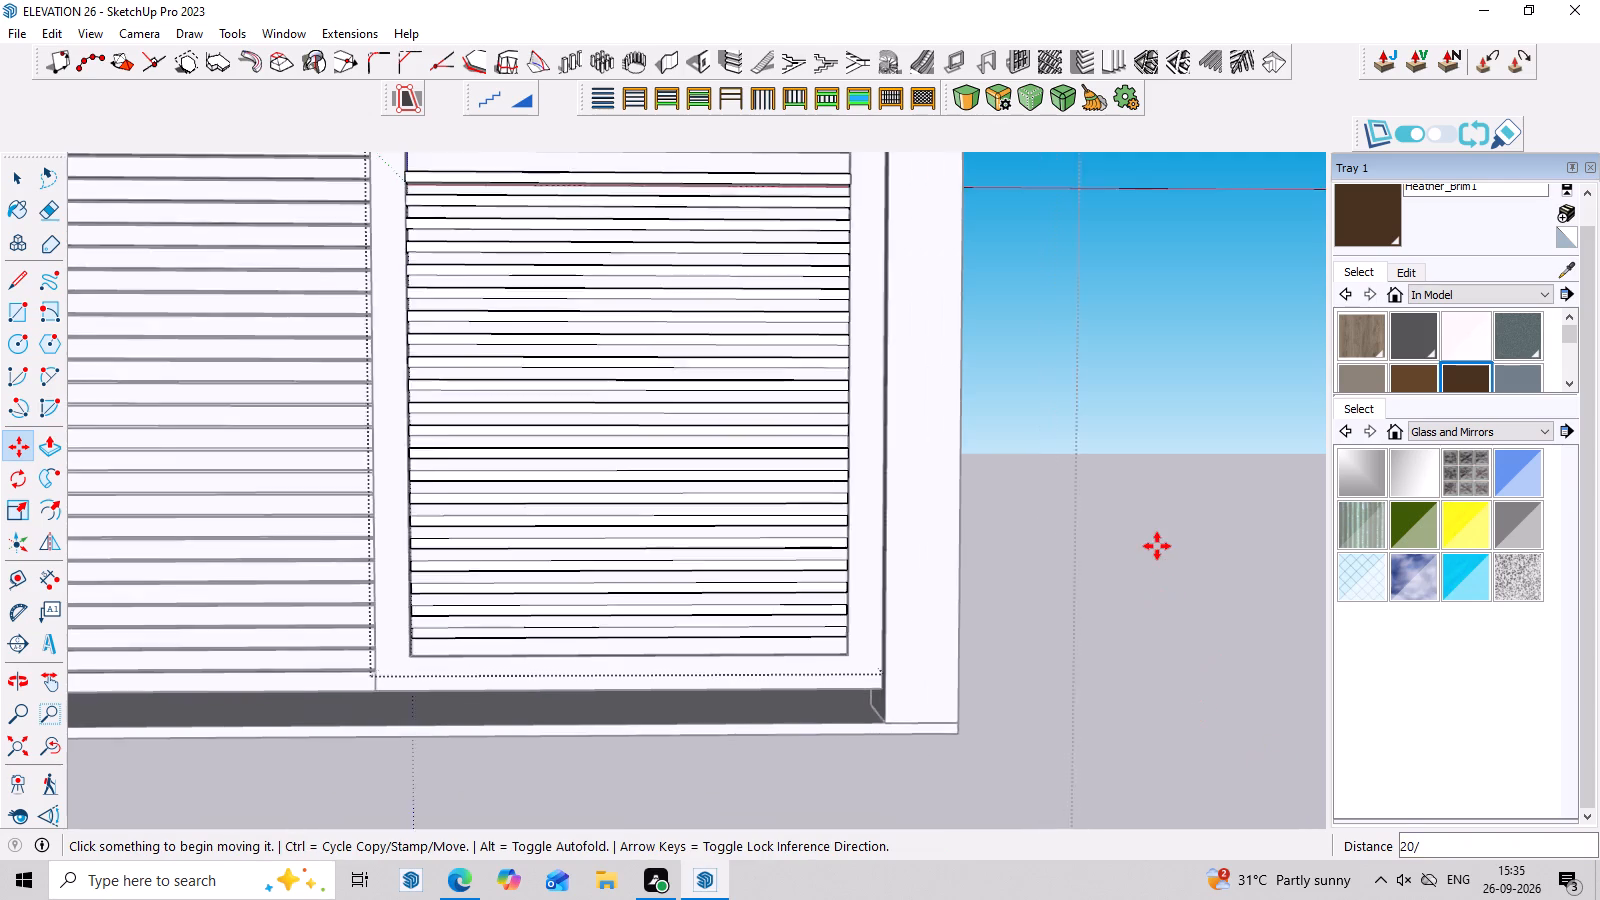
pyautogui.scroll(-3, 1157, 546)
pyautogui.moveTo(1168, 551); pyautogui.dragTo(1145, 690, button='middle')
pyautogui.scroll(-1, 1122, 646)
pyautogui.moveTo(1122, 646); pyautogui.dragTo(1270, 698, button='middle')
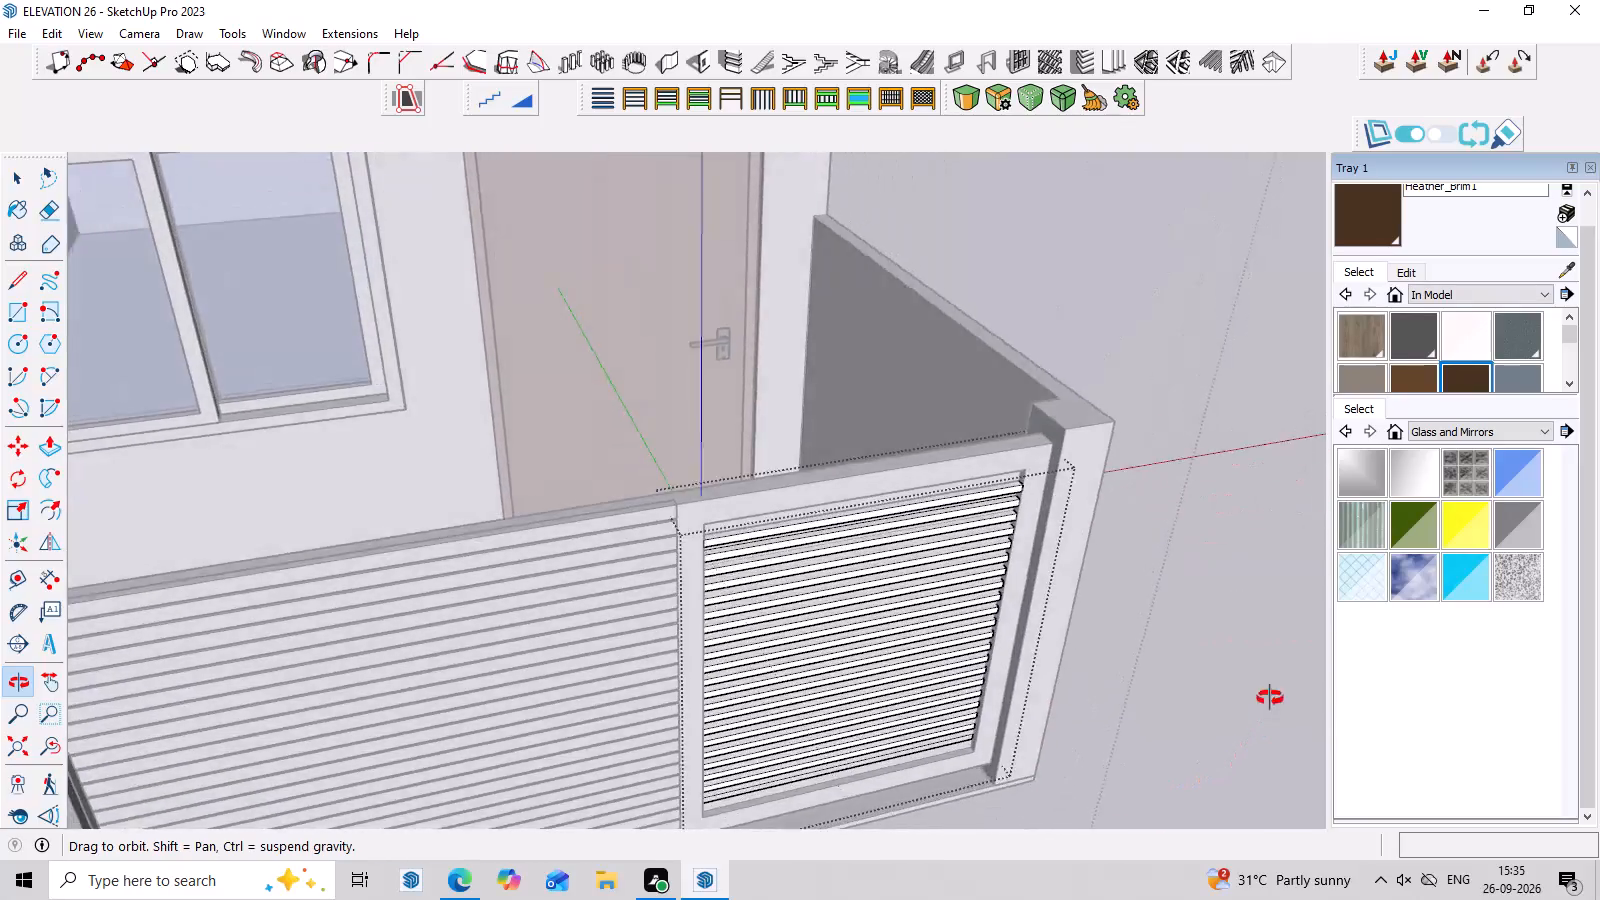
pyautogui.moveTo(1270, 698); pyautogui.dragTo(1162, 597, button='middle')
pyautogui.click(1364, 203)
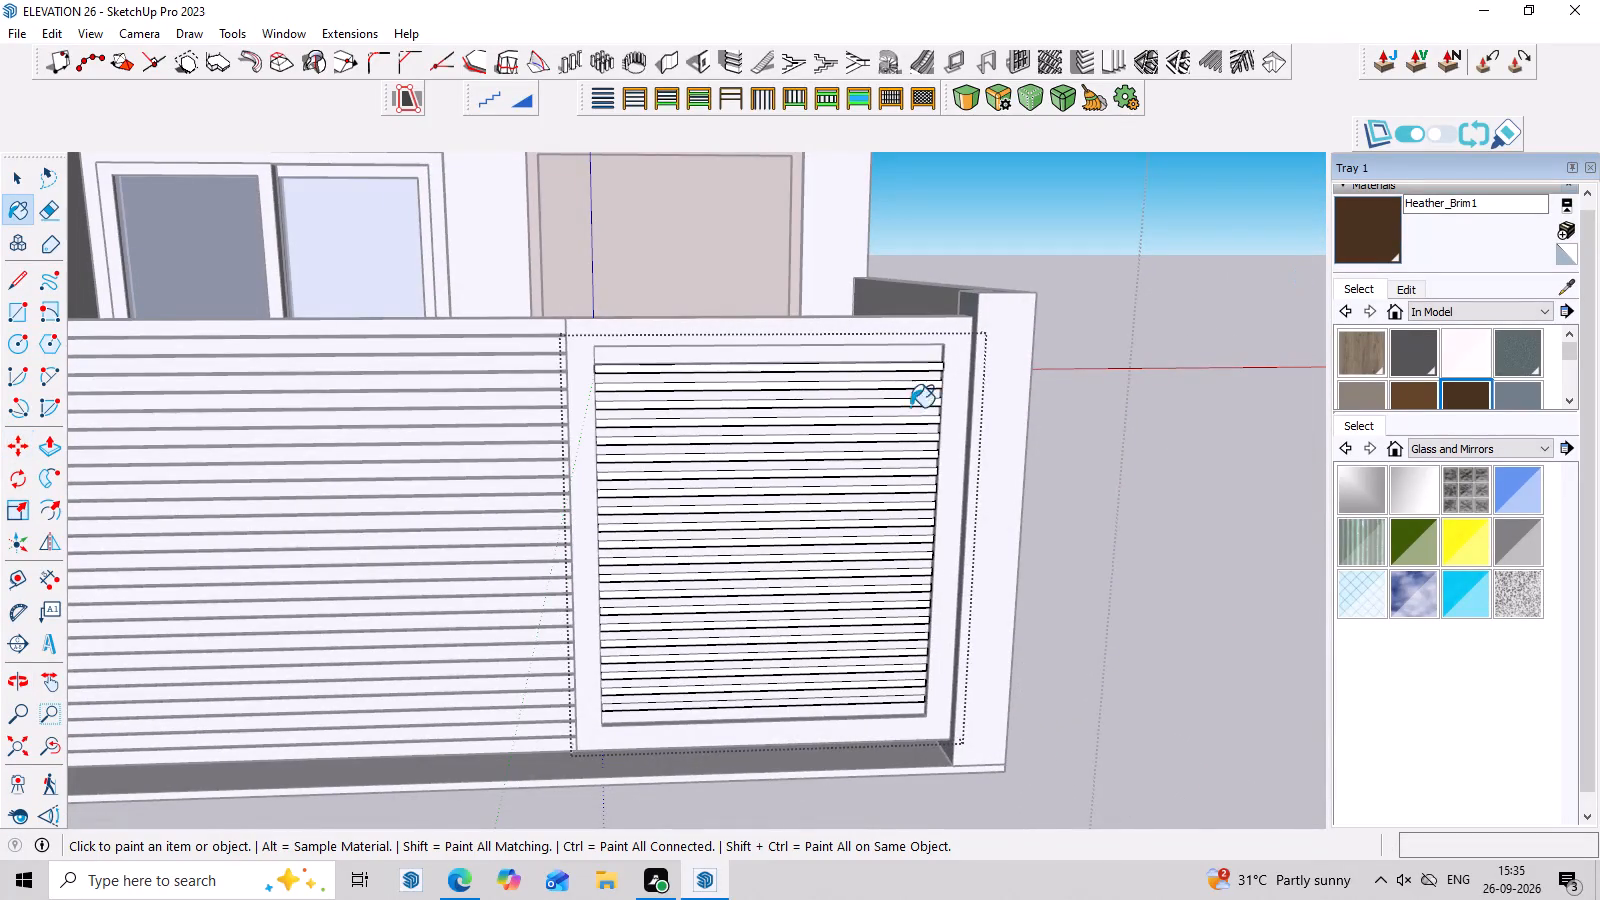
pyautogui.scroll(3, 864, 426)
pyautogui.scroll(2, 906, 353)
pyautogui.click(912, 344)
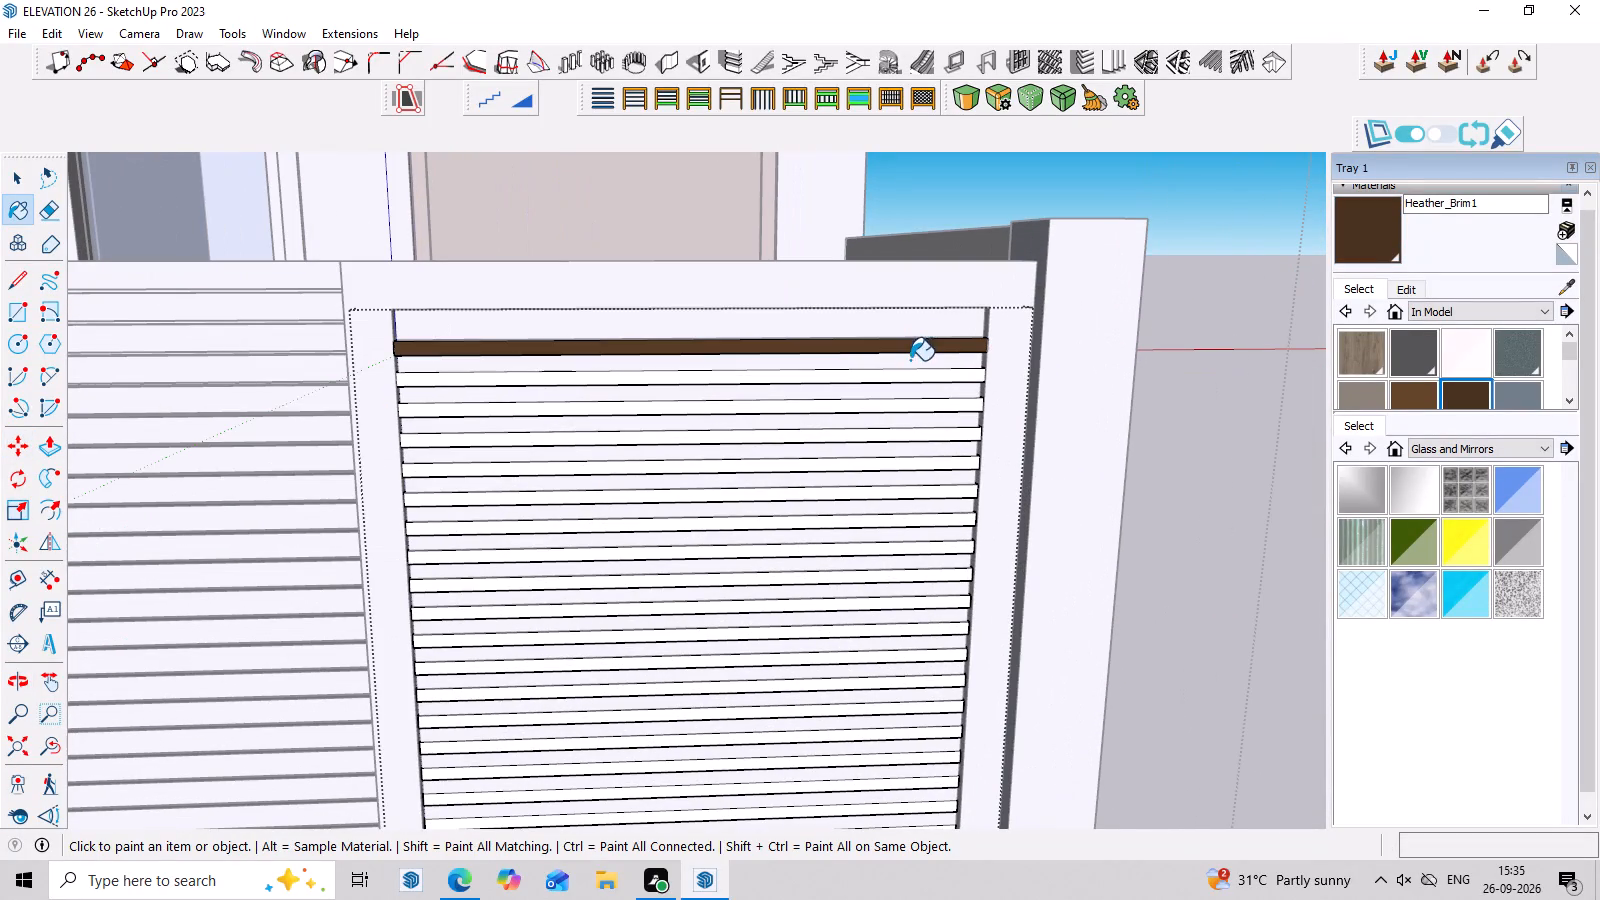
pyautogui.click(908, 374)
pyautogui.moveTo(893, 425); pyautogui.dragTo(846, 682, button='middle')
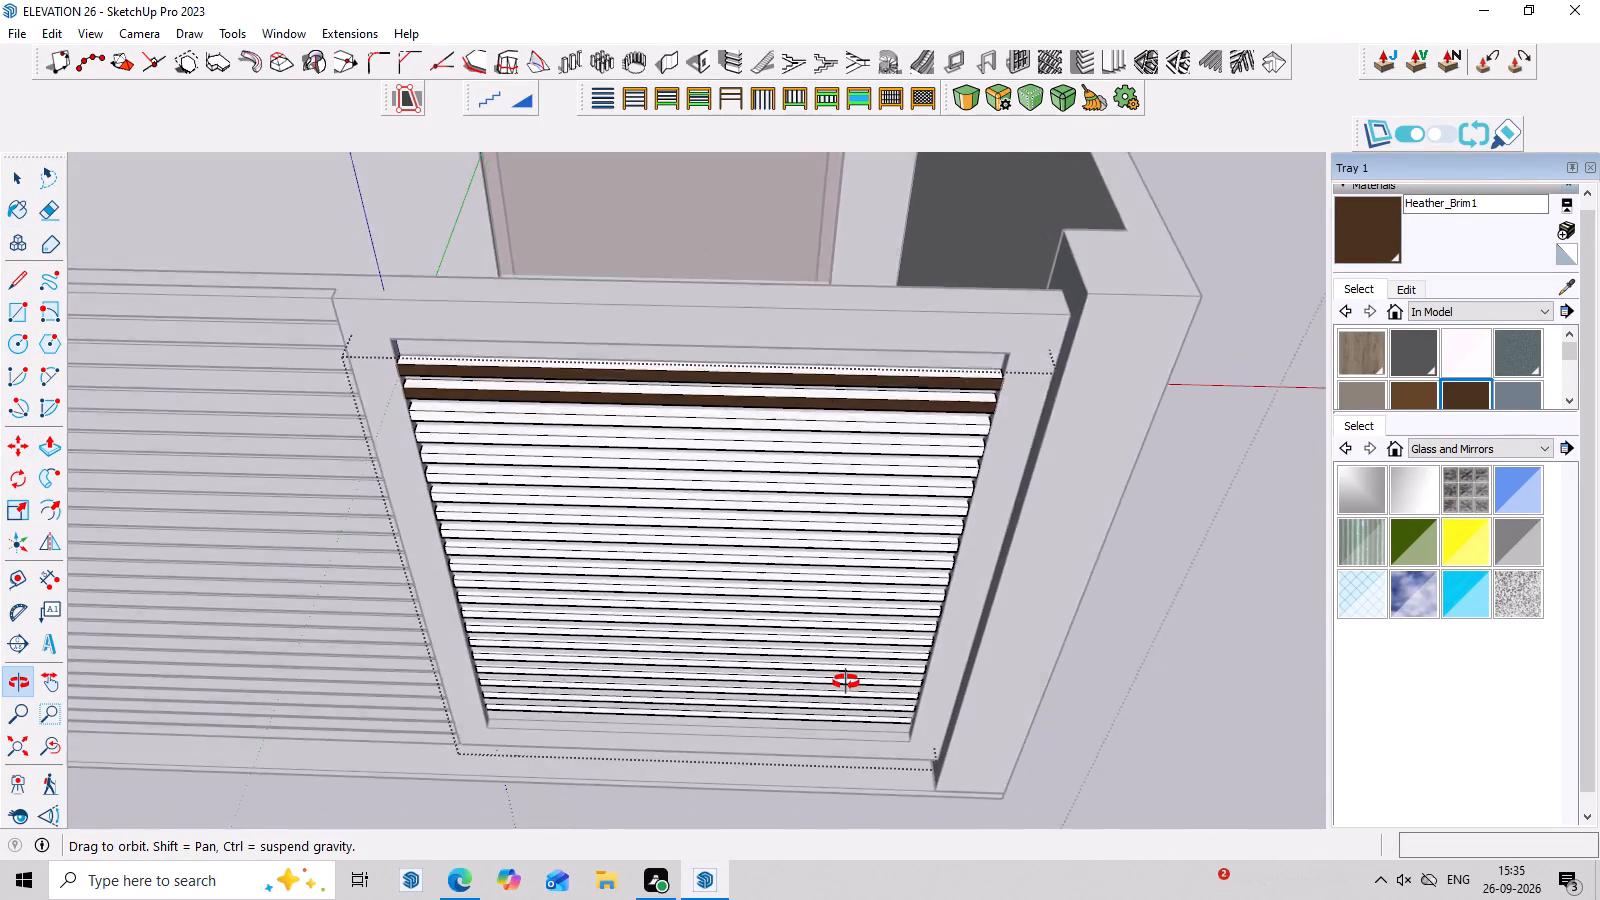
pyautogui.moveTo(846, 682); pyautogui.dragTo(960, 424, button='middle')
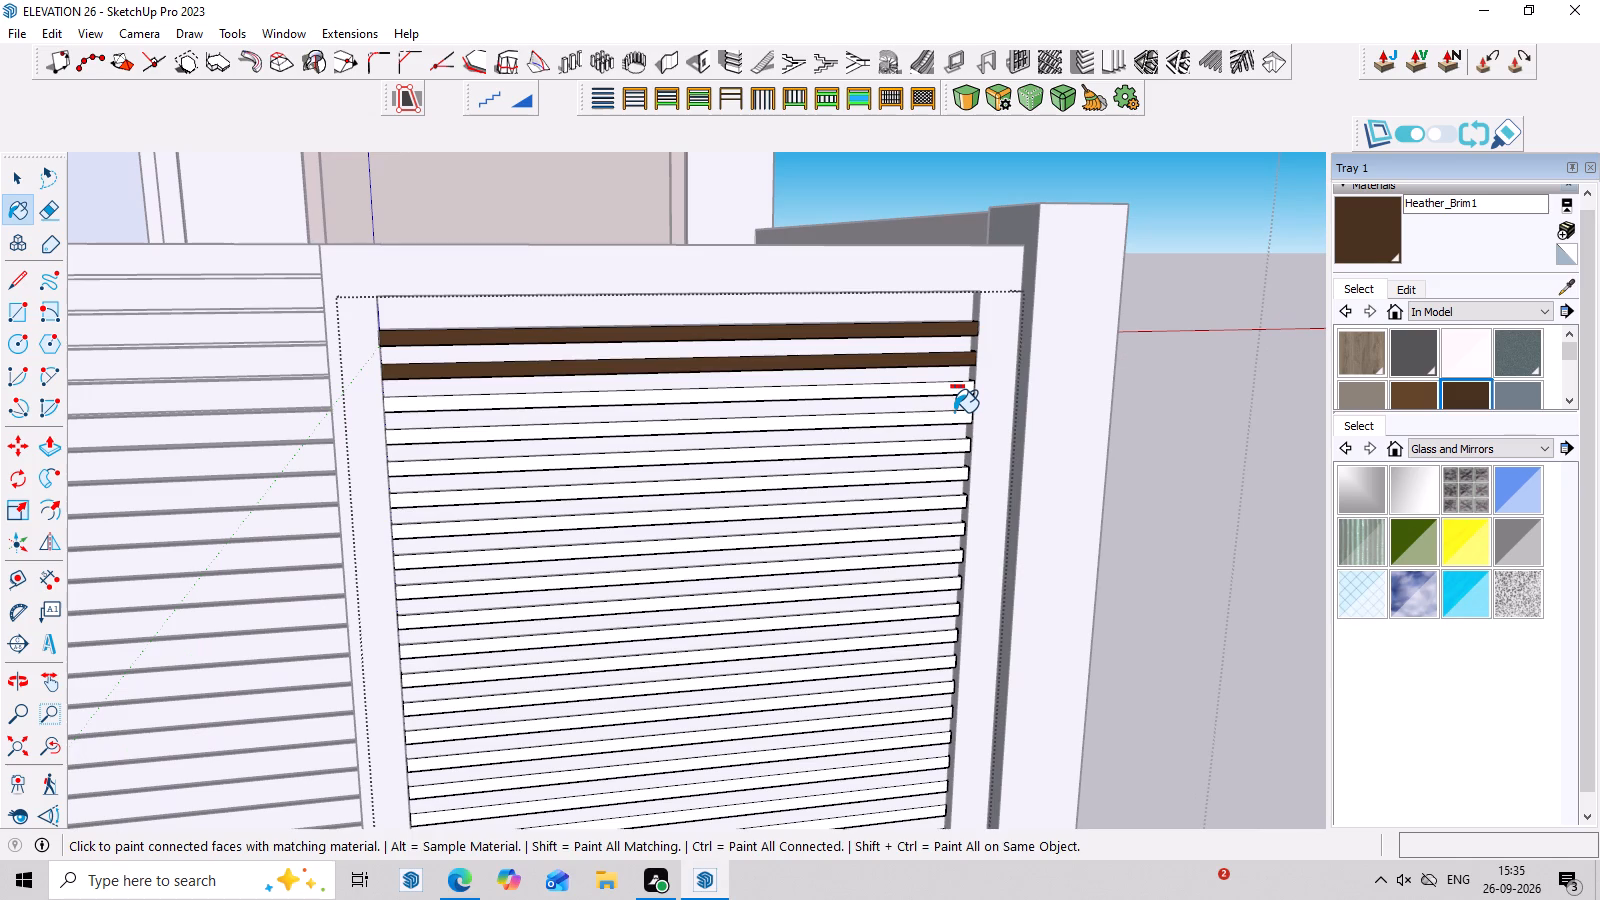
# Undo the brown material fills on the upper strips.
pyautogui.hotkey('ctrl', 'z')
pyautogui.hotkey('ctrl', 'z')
# Select the top seven raised strips of the recessed panel together, including their connected faces and edges.
pyautogui.moveTo(976, 377); pyautogui.dragTo(943, 455, button='middle')
pyautogui.press('space')
pyautogui.scroll(2, 900, 484)
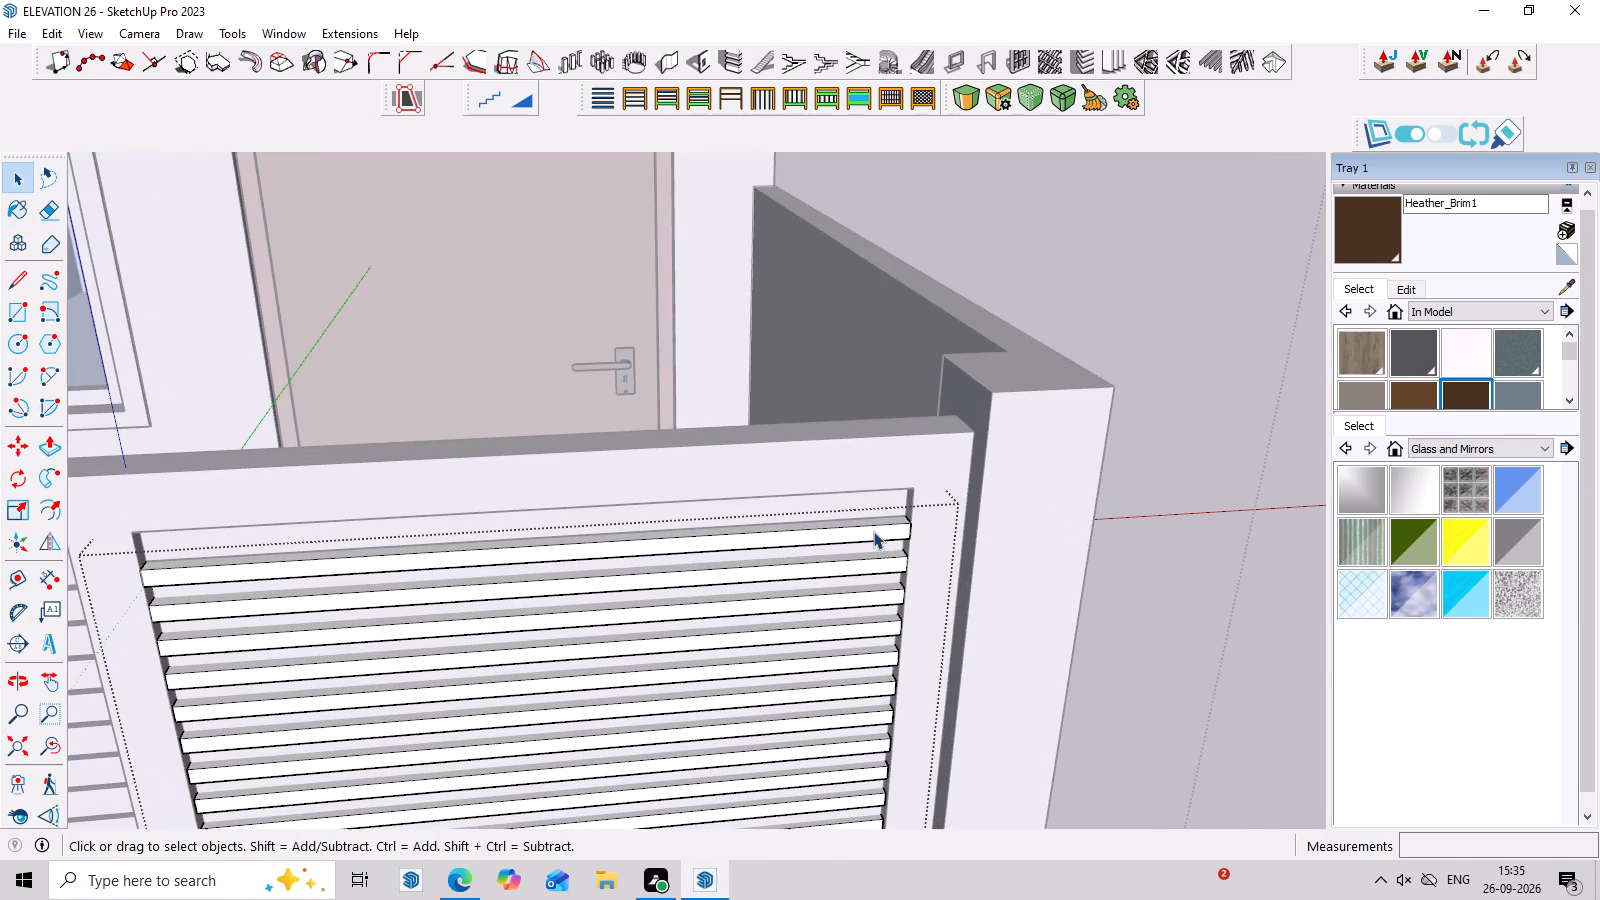
pyautogui.tripleClick(877, 525)
pyautogui.click(880, 526)
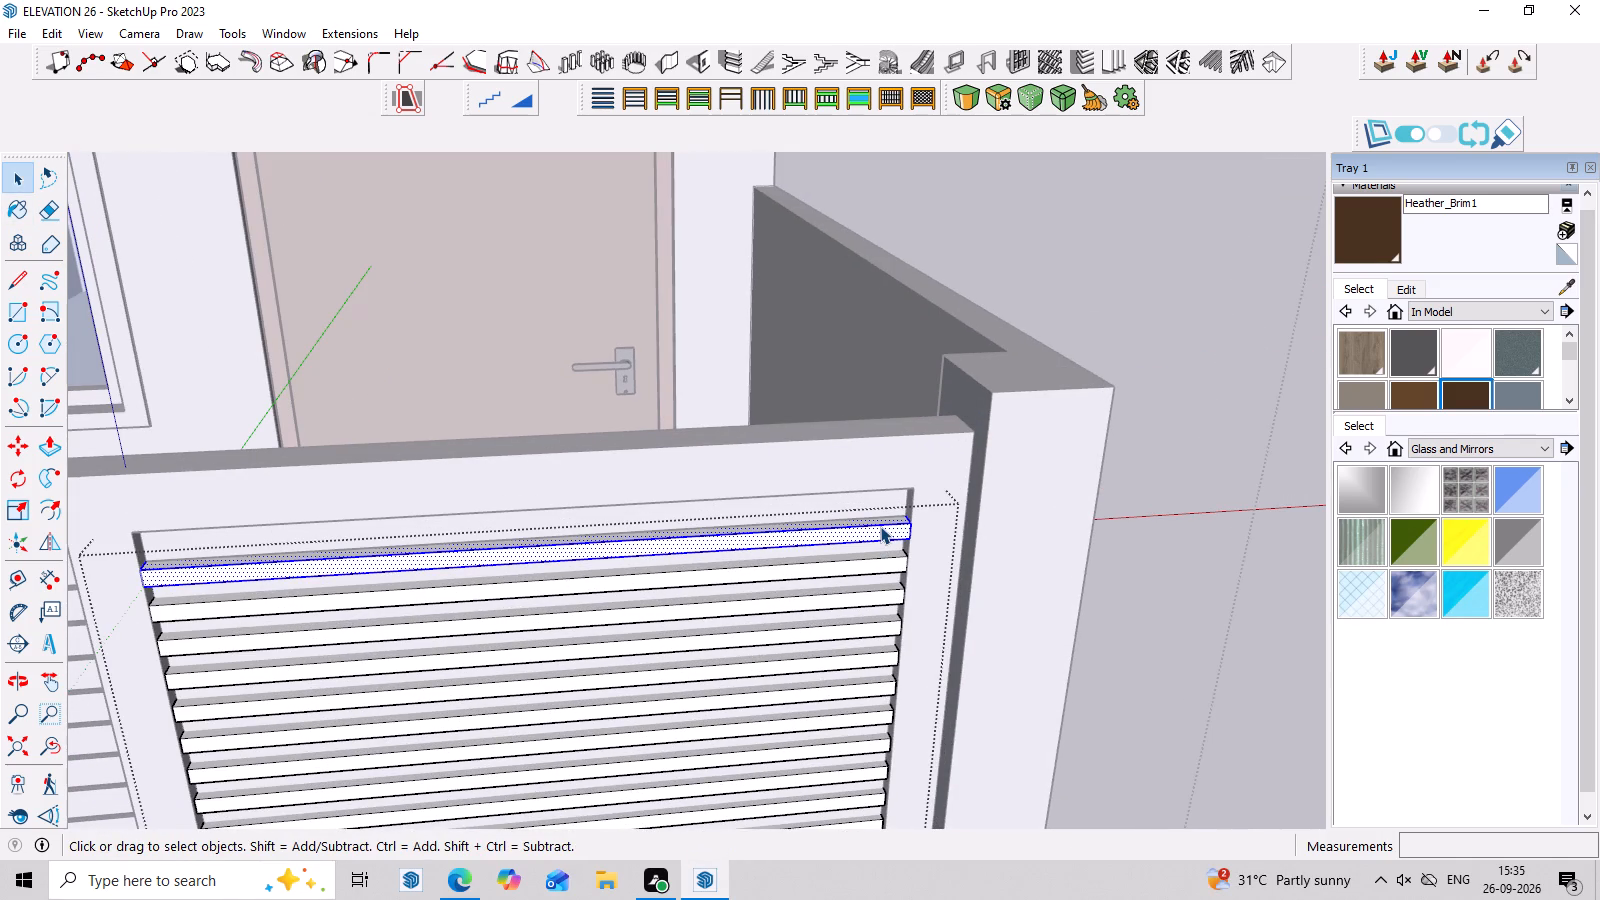
pyautogui.keyDown('shift'); pyautogui.doubleClick(887, 567); pyautogui.keyUp('shift')
pyautogui.keyDown('shift'); pyautogui.moveTo(887, 567); pyautogui.dragTo(901, 367, button='middle'); pyautogui.keyUp('shift')
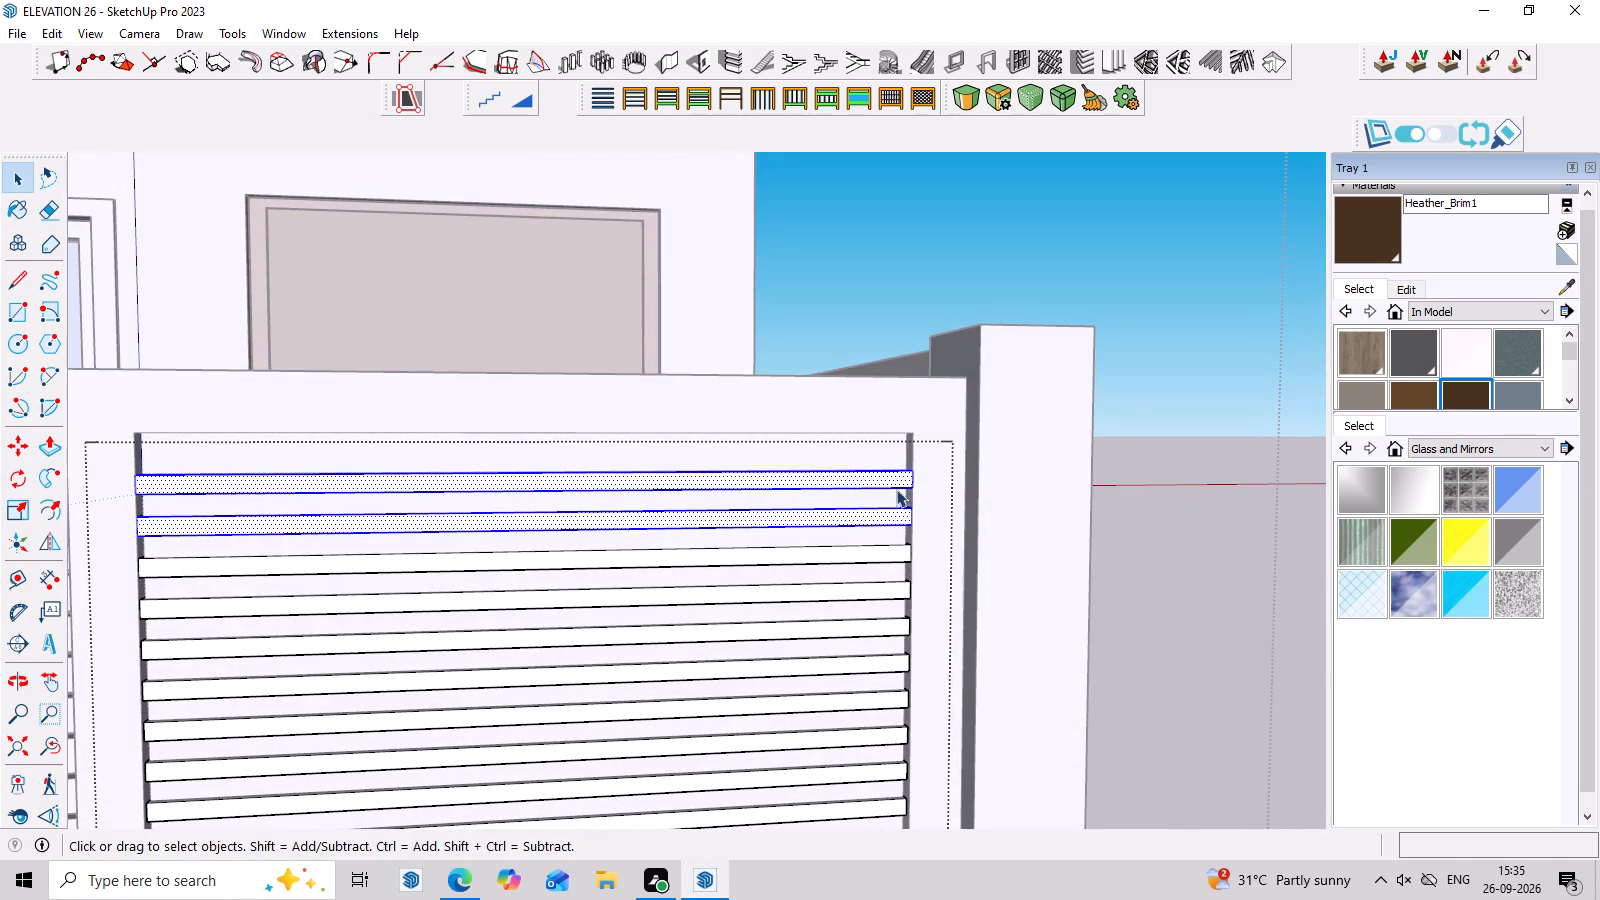
pyautogui.keyDown('shift'); pyautogui.tripleClick(887, 547); pyautogui.keyUp('shift')
pyautogui.scroll(-3, 887, 563)
pyautogui.moveTo(886, 573); pyautogui.dragTo(898, 427, button='middle')
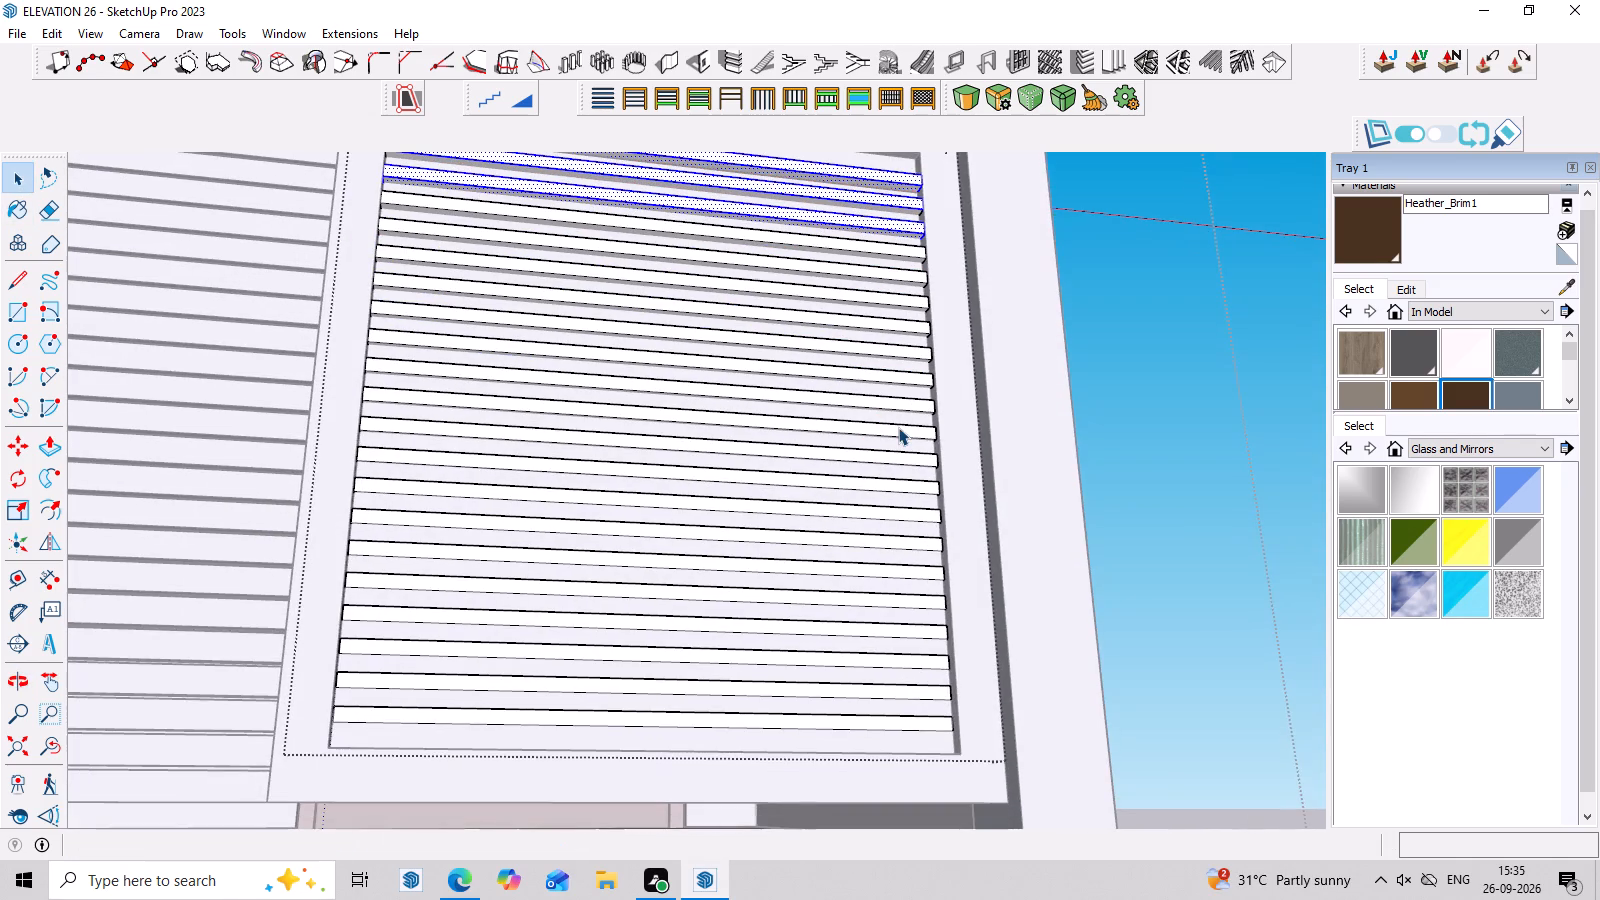
pyautogui.moveTo(907, 384); pyautogui.dragTo(866, 494, button='middle')
pyautogui.scroll(2, 870, 470)
pyautogui.keyDown('shift'); pyautogui.doubleClick(827, 463); pyautogui.keyUp('shift')
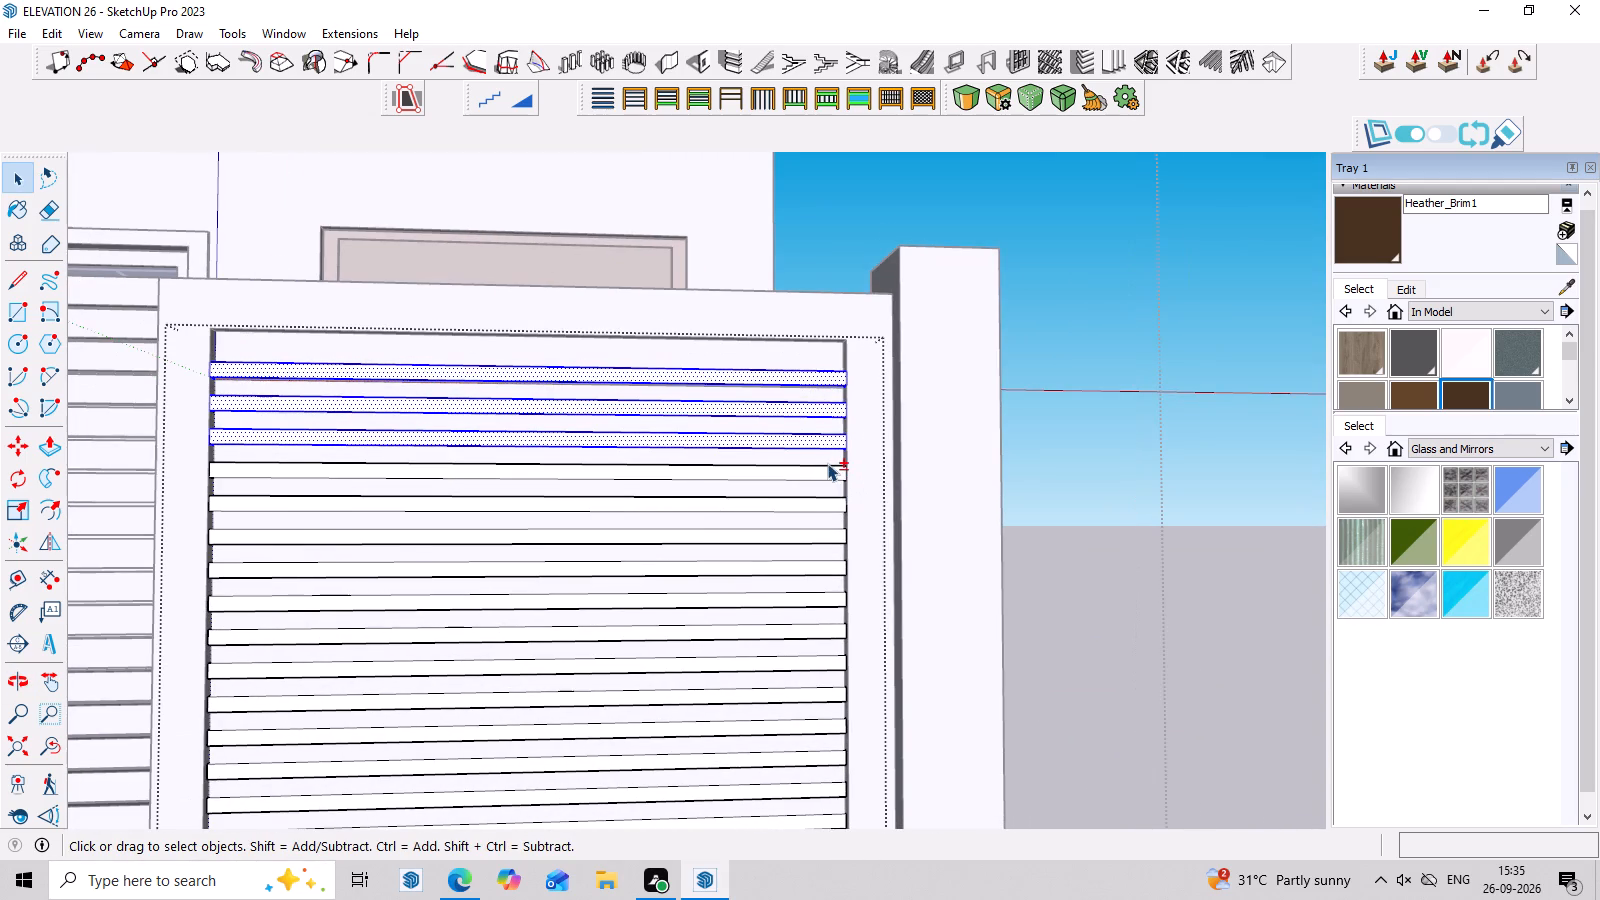
pyautogui.keyDown('shift'); pyautogui.tripleClick(822, 504); pyautogui.keyUp('shift')
pyautogui.keyDown('shift'); pyautogui.click(822, 504); pyautogui.keyUp('shift')
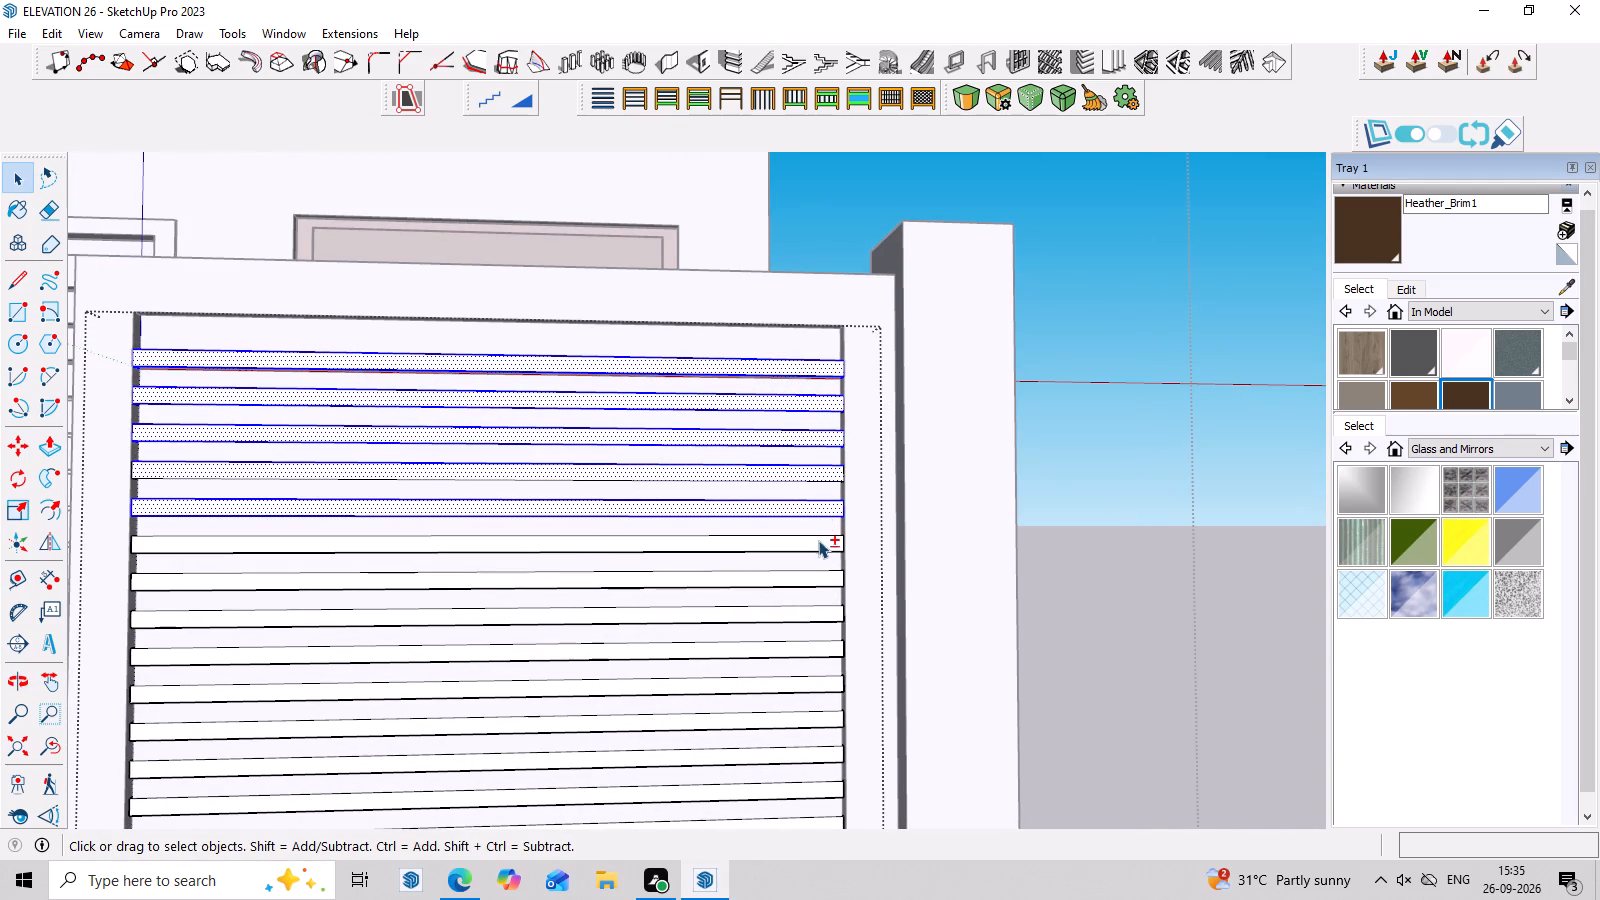
pyautogui.keyDown('shift'); pyautogui.tripleClick(817, 546); pyautogui.keyUp('shift')
pyautogui.keyDown('shift'); pyautogui.doubleClick(813, 577); pyautogui.keyUp('shift')
pyautogui.scroll(-3, 813, 577)
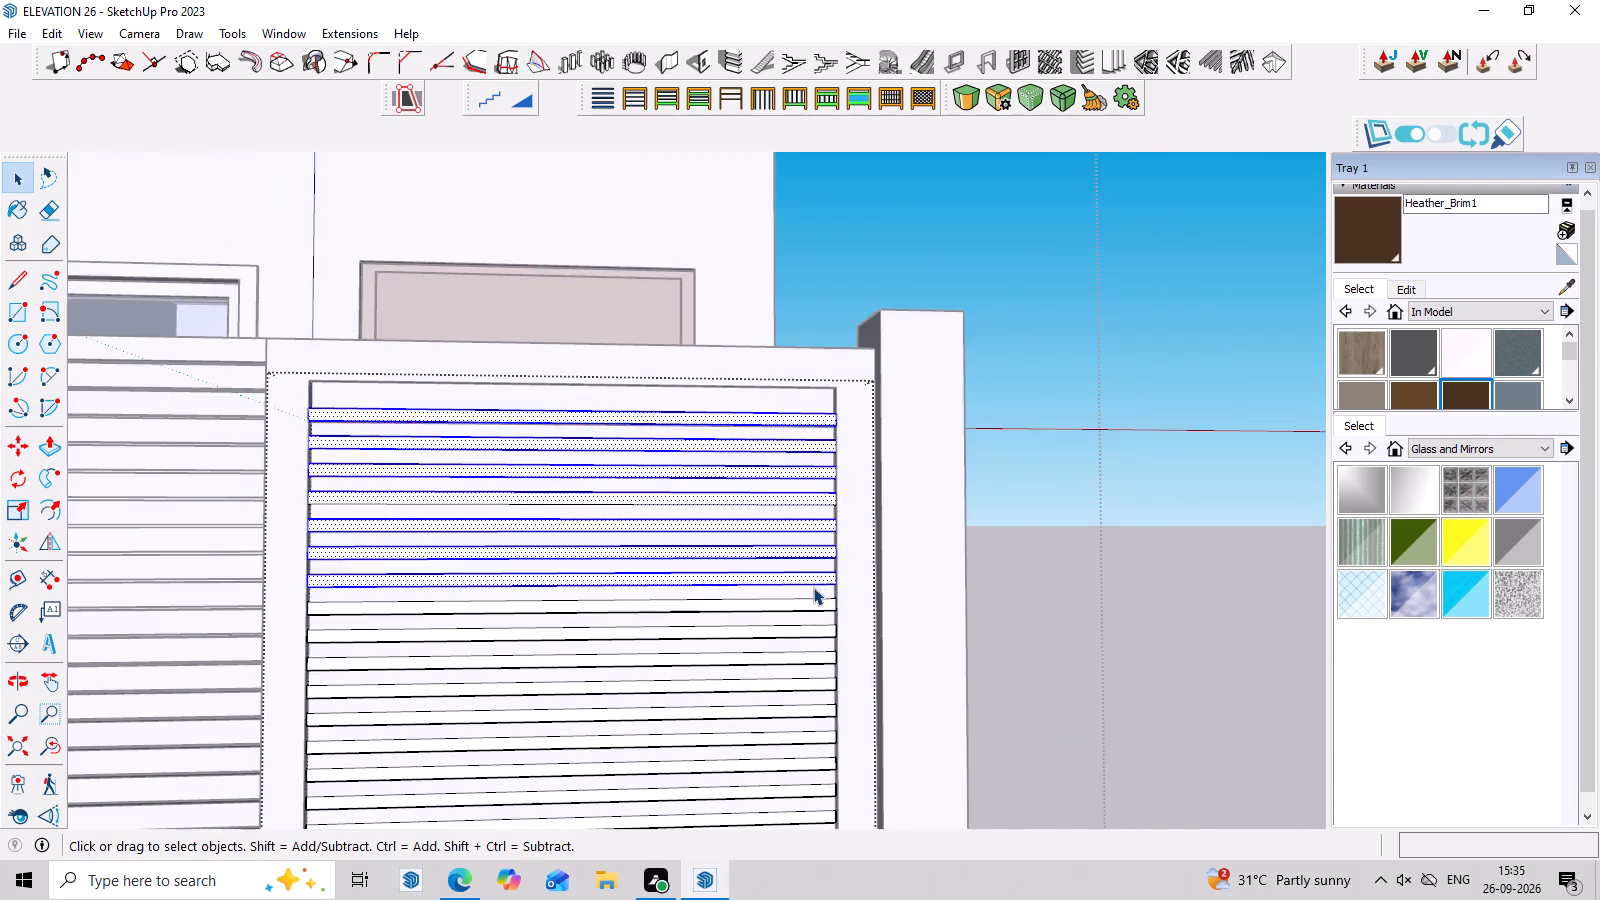
# Add the eighth through thirteenth strips from the top of the panel to the selection.
pyautogui.scroll(-2, 804, 646)
pyautogui.scroll(3, 816, 620)
pyautogui.keyDown('shift'); pyautogui.doubleClick(820, 612); pyautogui.keyUp('shift')
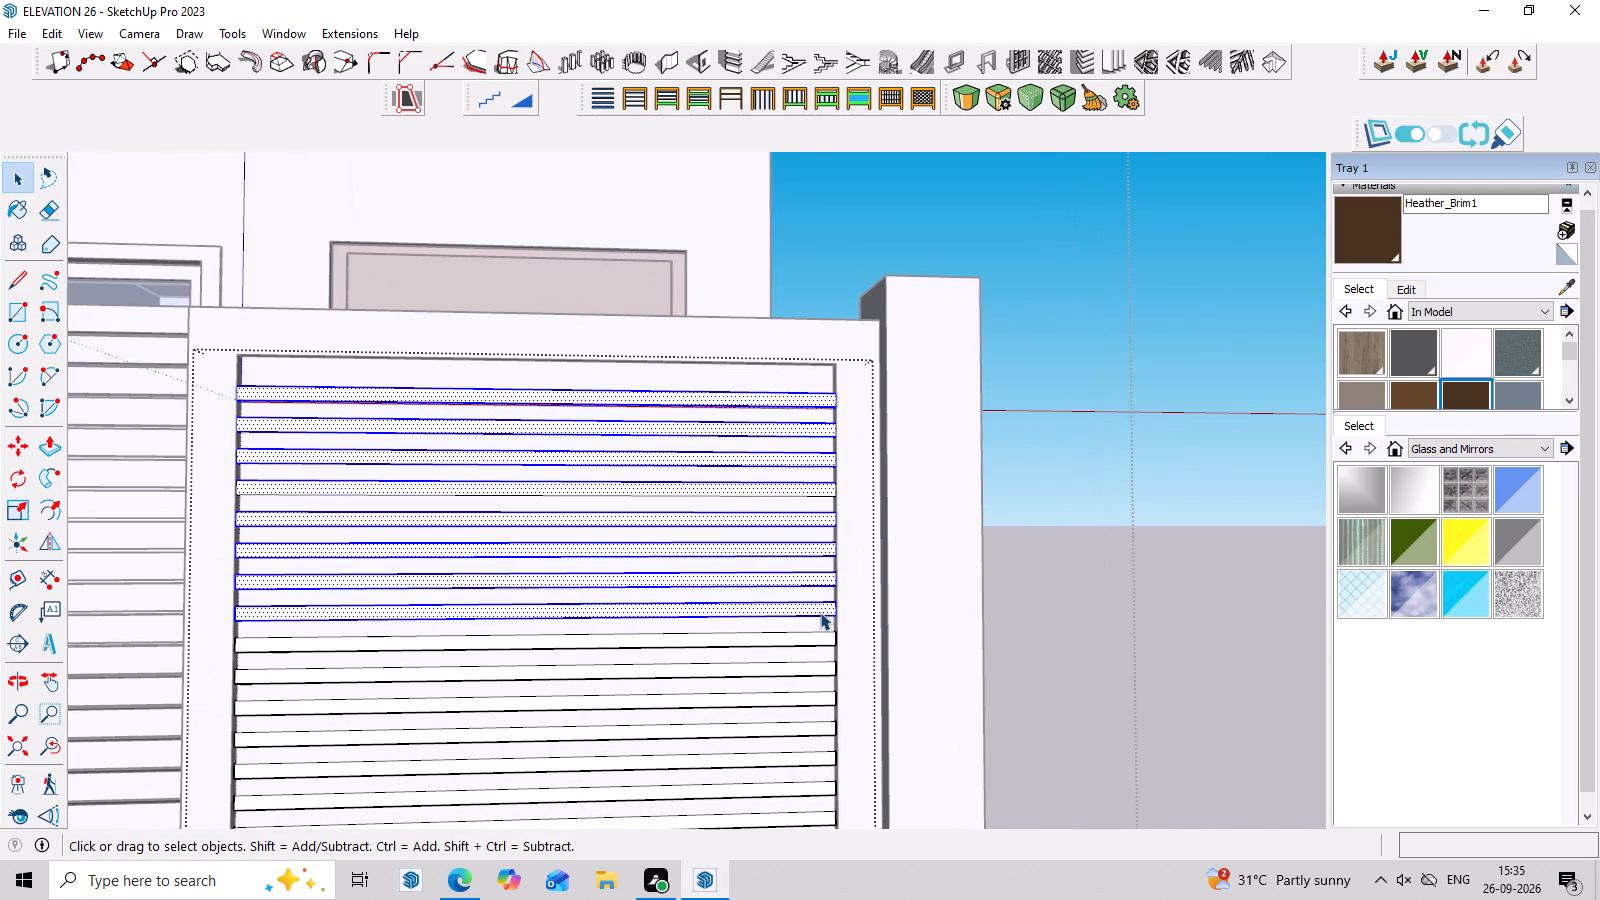
pyautogui.scroll(-3, 820, 612)
pyautogui.scroll(2, 817, 620)
pyautogui.keyDown('shift'); pyautogui.tripleClick(816, 633); pyautogui.keyUp('shift')
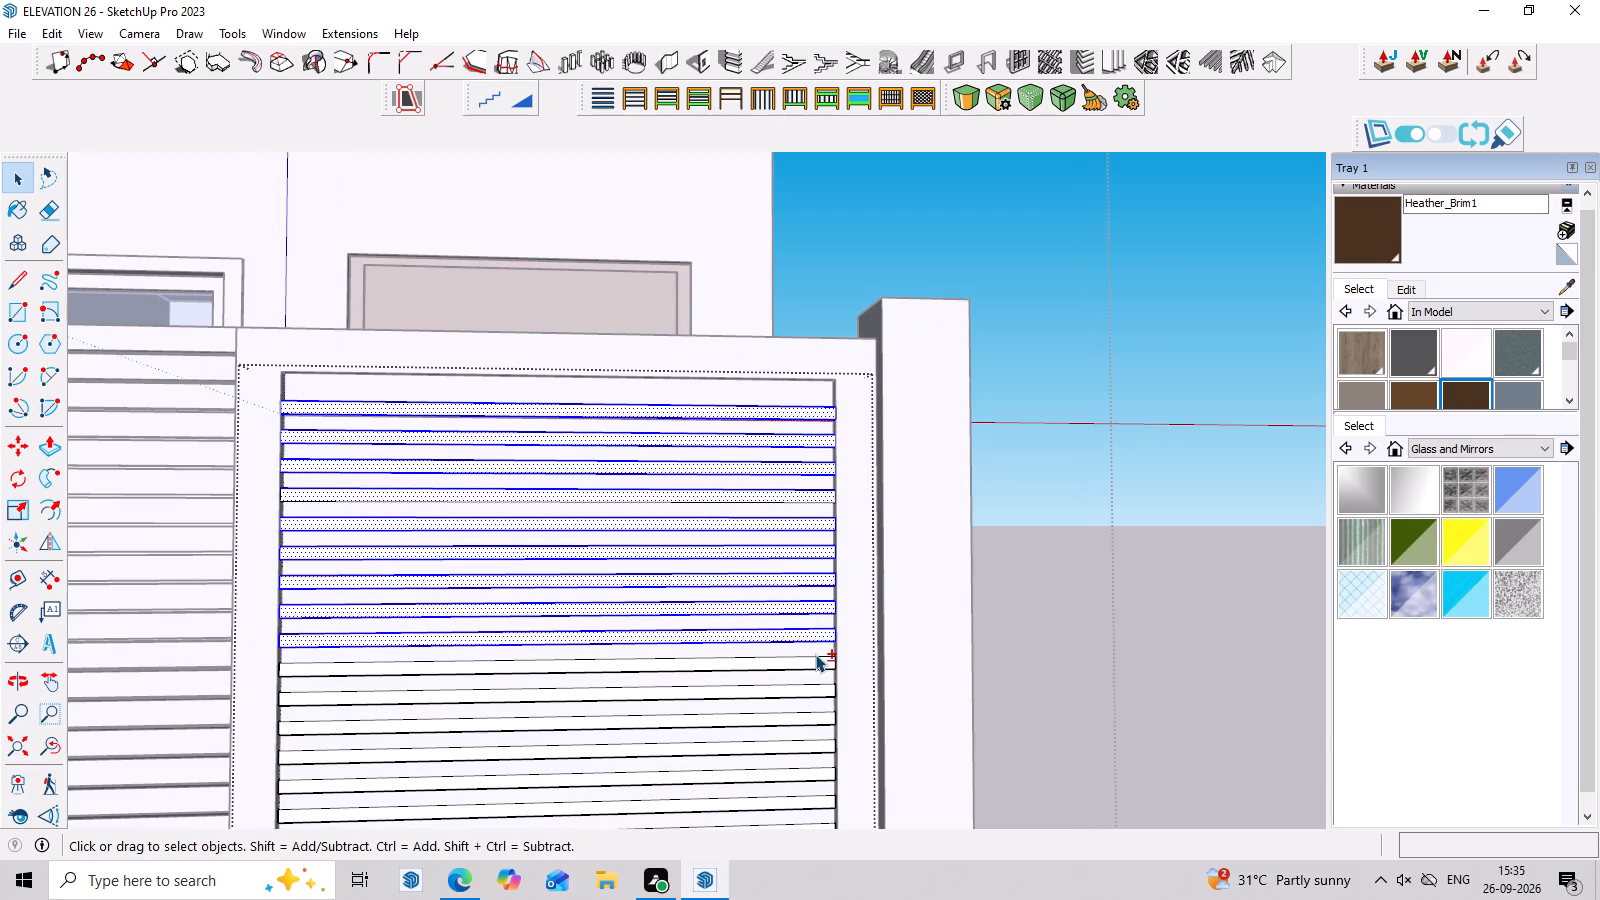
pyautogui.keyDown('shift'); pyautogui.doubleClick(815, 660); pyautogui.keyUp('shift')
pyautogui.keyDown('shift'); pyautogui.doubleClick(815, 692); pyautogui.keyUp('shift')
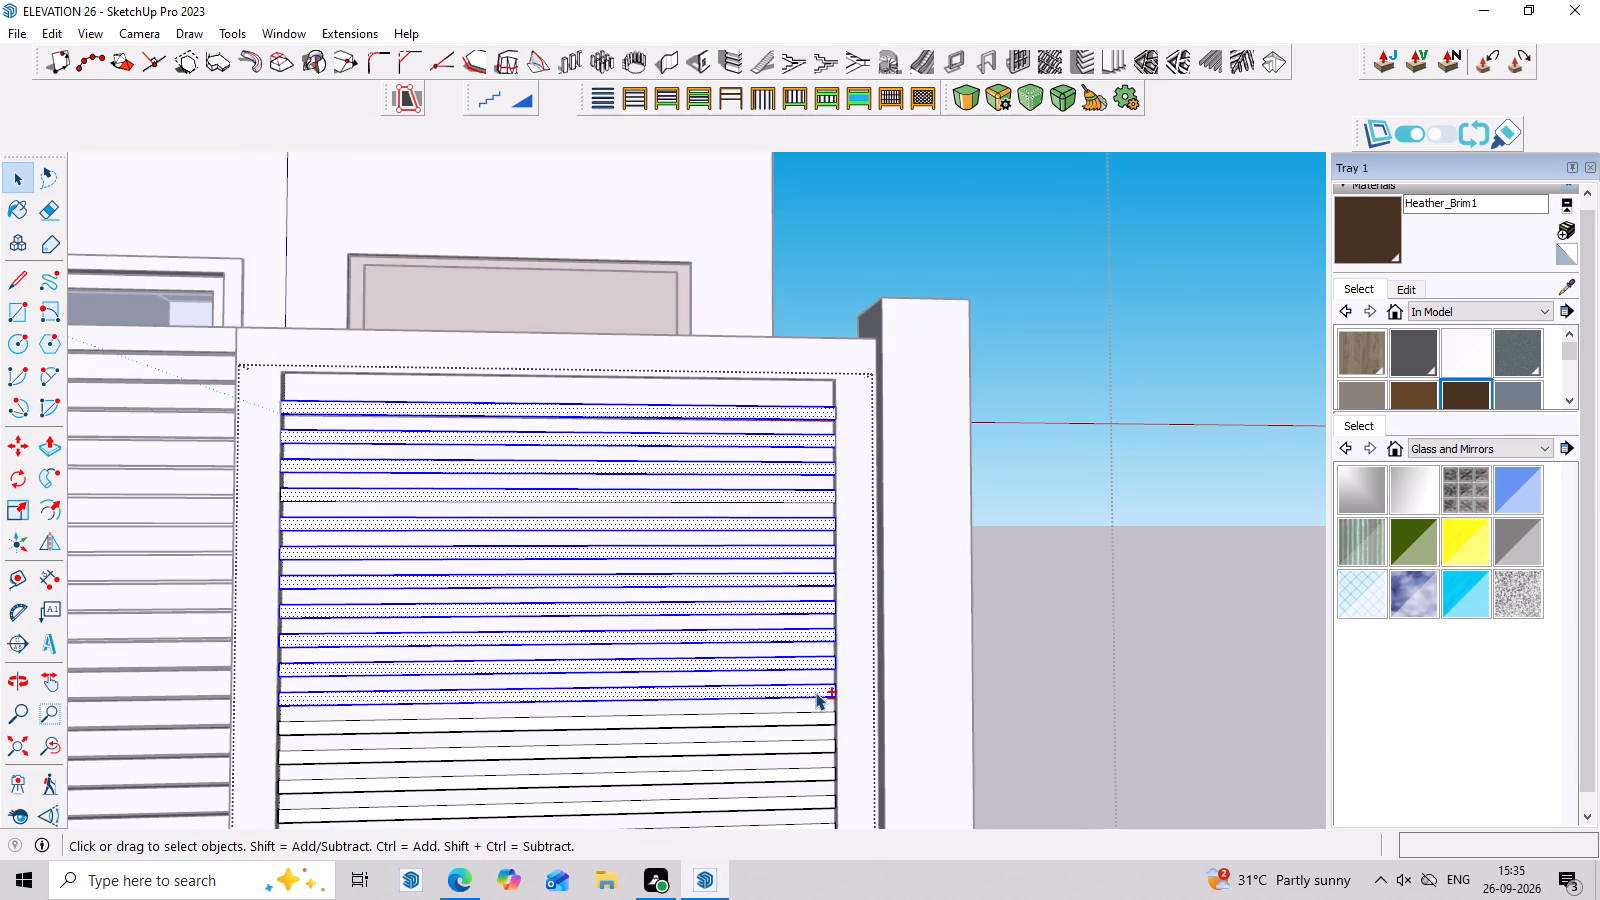
pyautogui.keyDown('shift'); pyautogui.scroll(-2, 815, 692); pyautogui.keyUp('shift')
pyautogui.scroll(2, 815, 707)
pyautogui.tripleClick(815, 716)
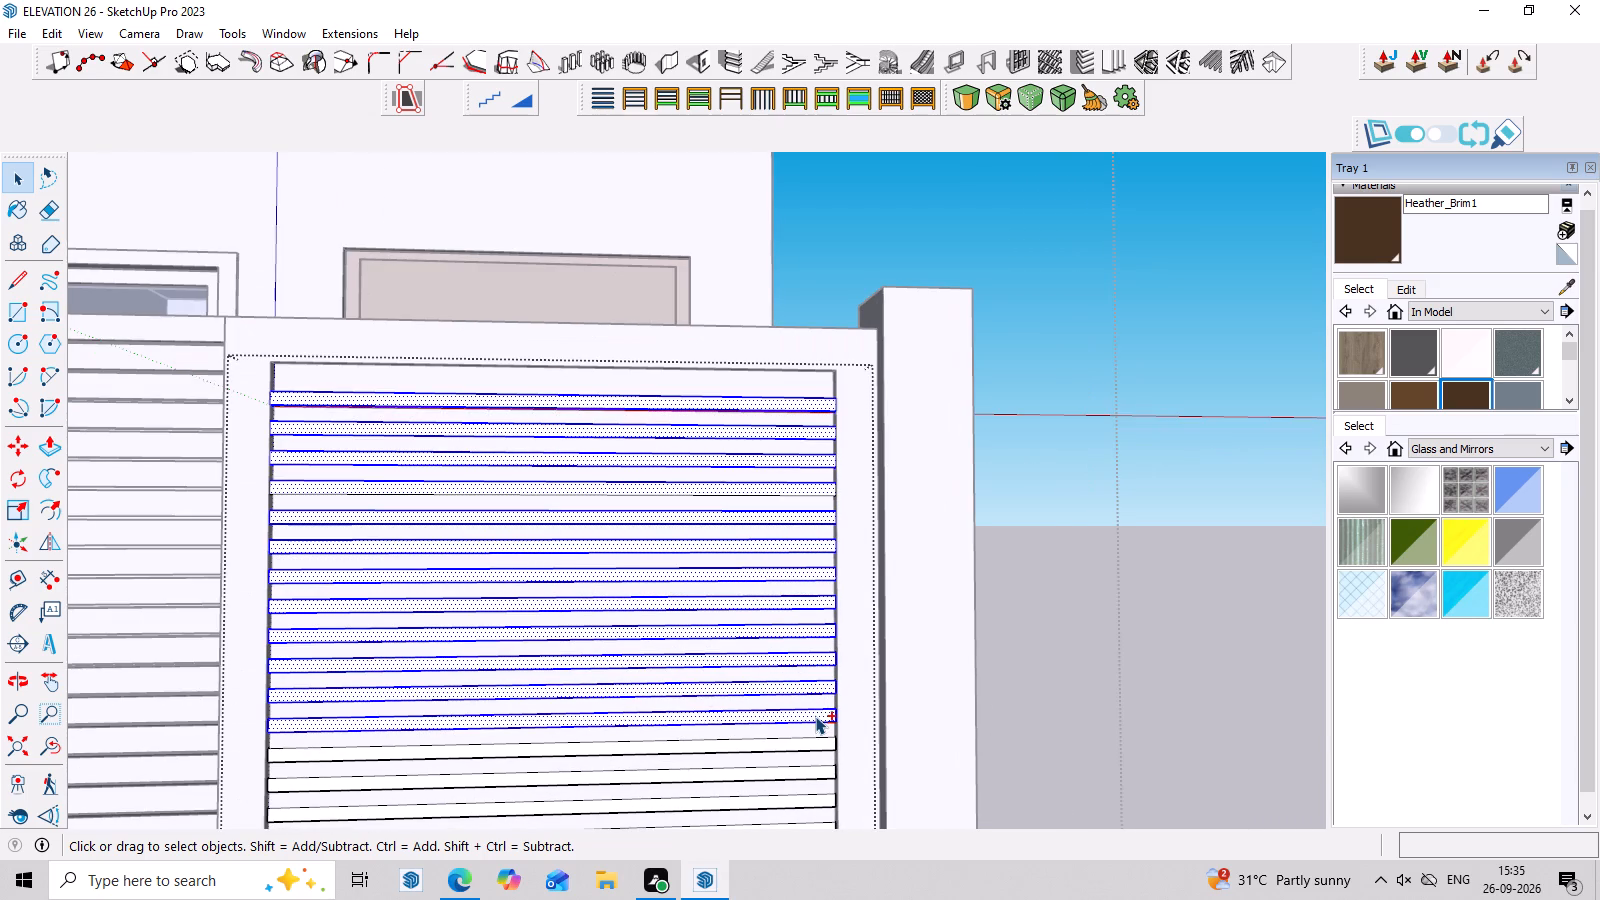
pyautogui.keyDown('shift'); pyautogui.doubleClick(819, 745); pyautogui.keyUp('shift')
# Reselect the partly selected fourth strip from the top, keeping the other selected strips in the selection.
pyautogui.keyDown('shift'); pyautogui.scroll(-3, 819, 745); pyautogui.keyUp('shift')
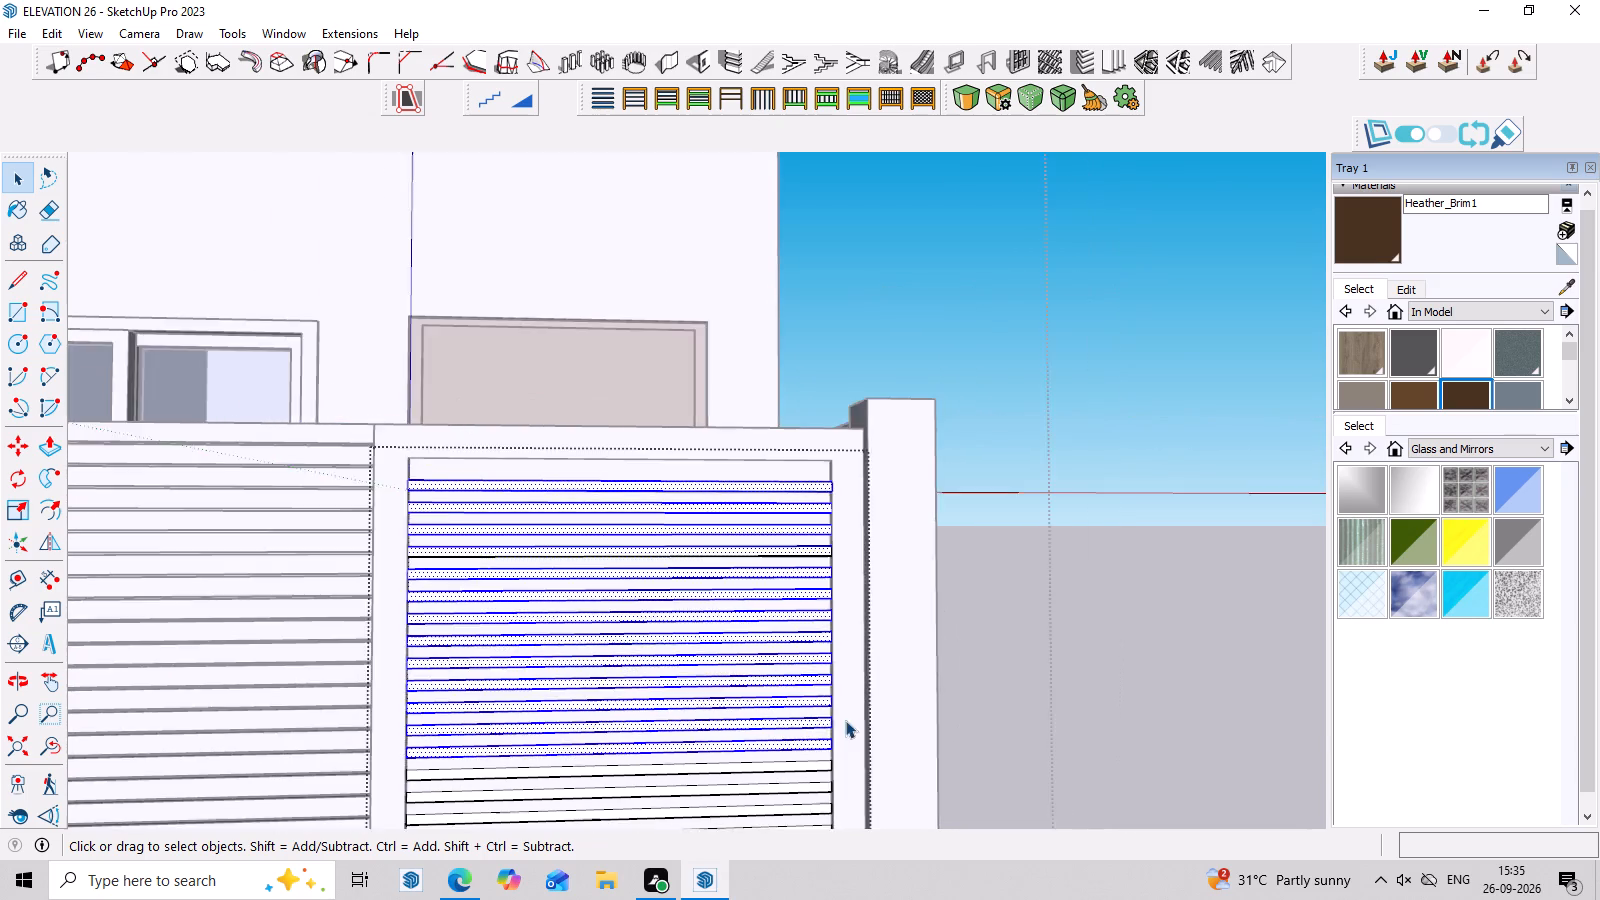
pyautogui.keyDown('shift'); pyautogui.scroll(-6, 845, 720); pyautogui.keyUp('shift')
pyautogui.scroll(6, 906, 609)
pyautogui.moveTo(818, 664); pyautogui.dragTo(814, 684, button='middle')
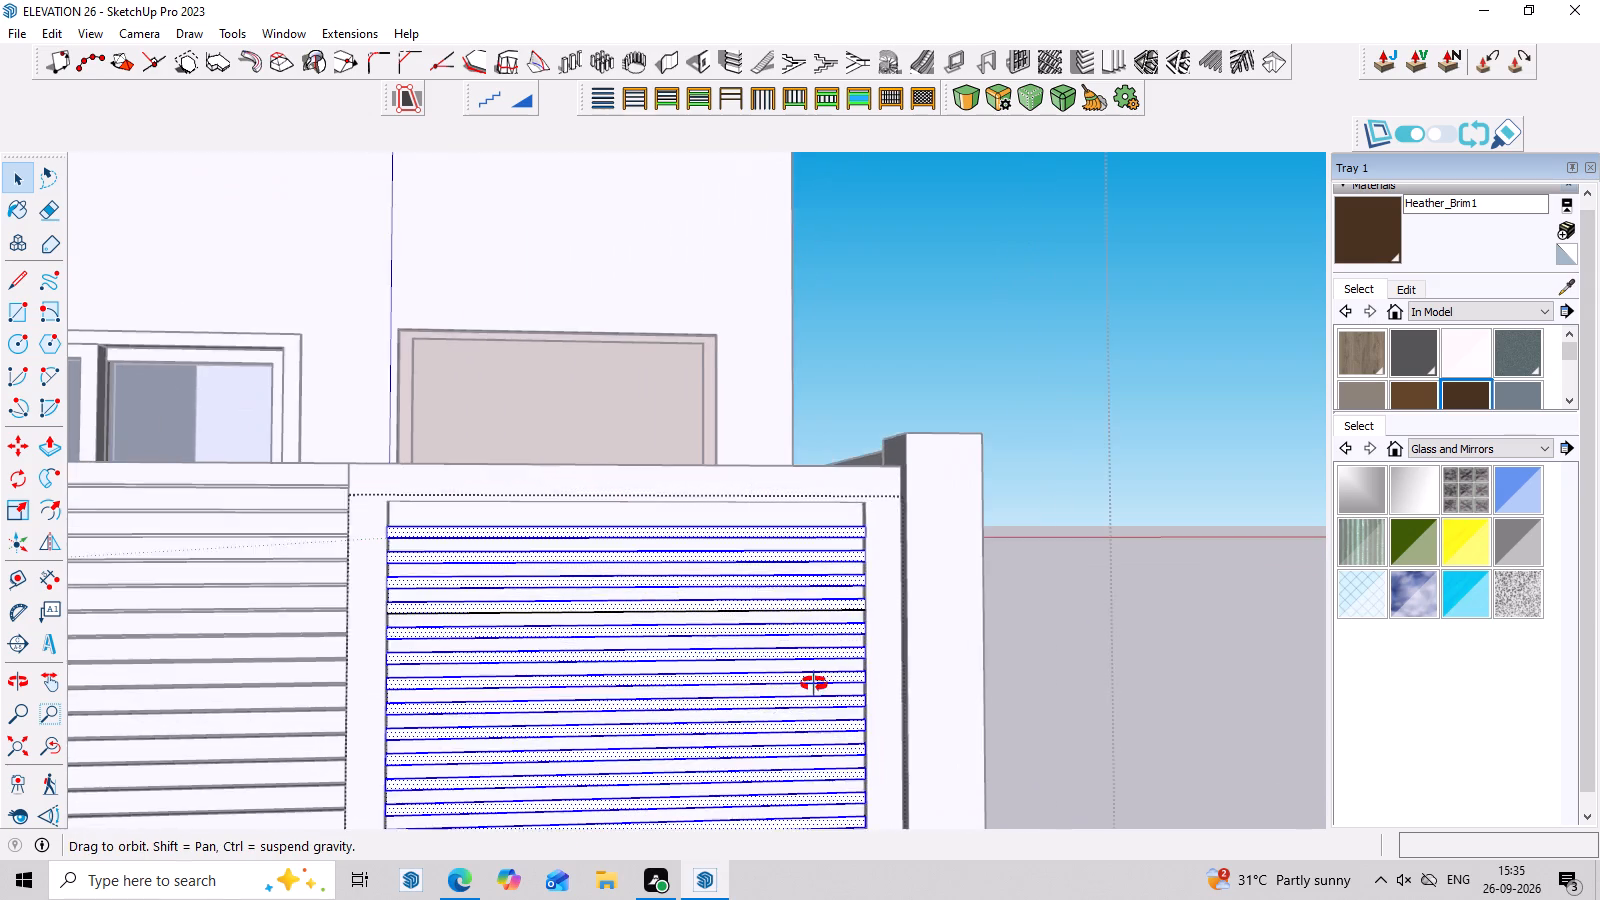
pyautogui.moveTo(814, 684); pyautogui.dragTo(818, 624, button='middle')
pyautogui.scroll(5, 849, 524)
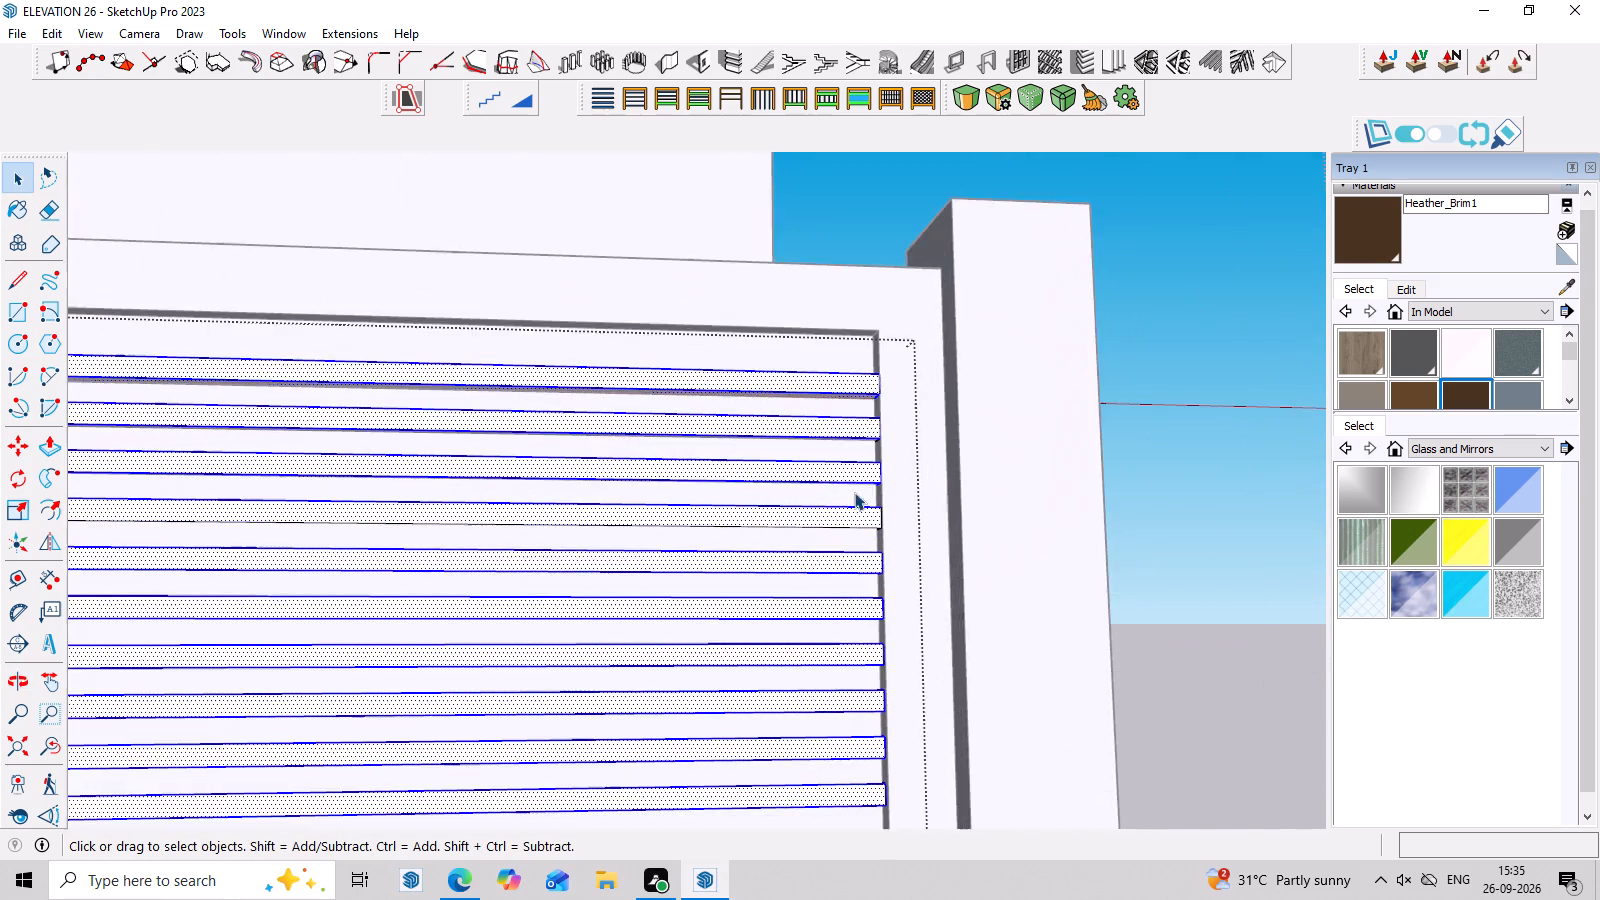
pyautogui.scroll(3, 854, 492)
pyautogui.moveTo(855, 480); pyautogui.dragTo(839, 530, button='middle')
pyautogui.keyDown('shift'); pyautogui.tripleClick(840, 522); pyautogui.keyUp('shift')
pyautogui.keyDown('shift'); pyautogui.tripleClick(840, 522); pyautogui.keyUp('shift')
pyautogui.keyDown('shift'); pyautogui.doubleClick(840, 522); pyautogui.keyUp('shift')
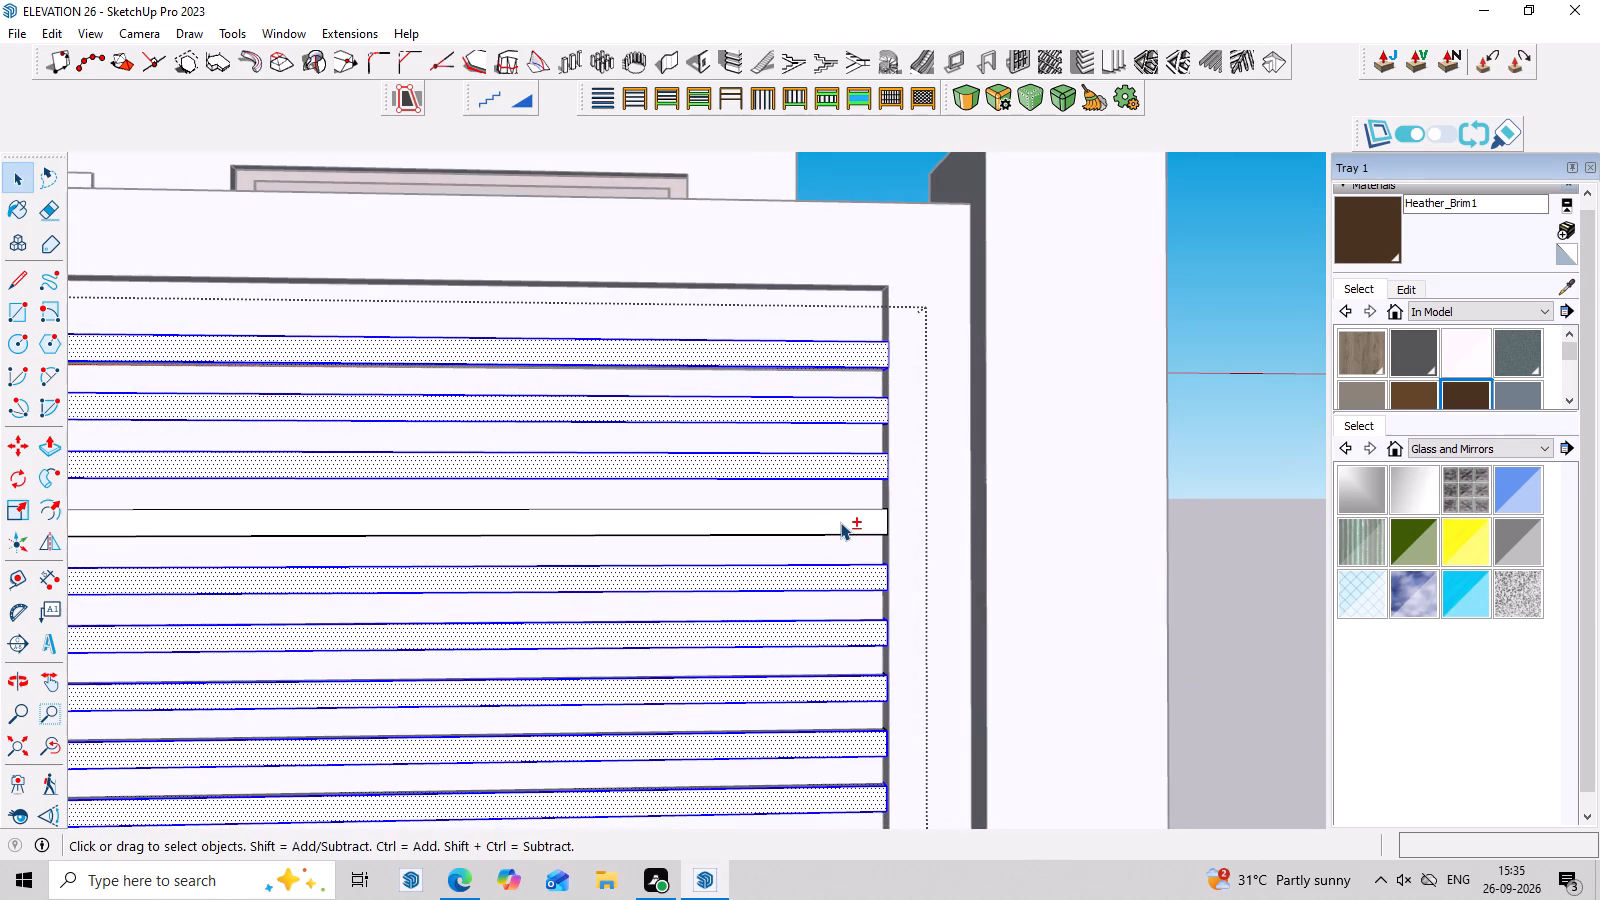
pyautogui.keyDown('shift'); pyautogui.tripleClick(840, 522); pyautogui.keyUp('shift')
pyautogui.scroll(-8, 840, 522)
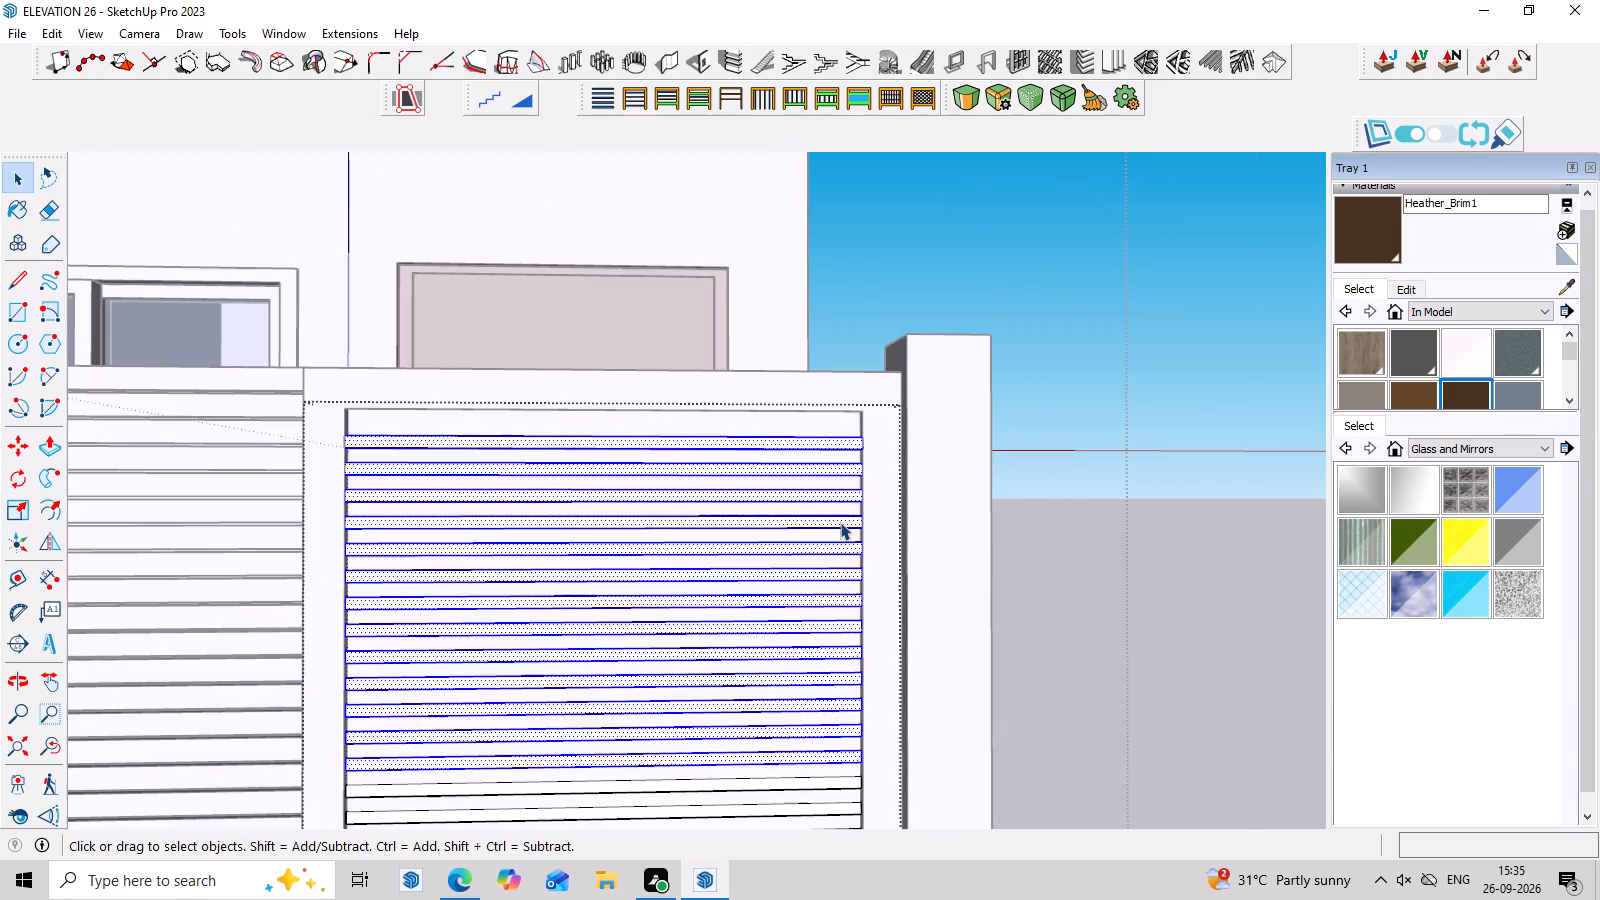
pyautogui.scroll(-8, 840, 522)
pyautogui.scroll(10, 801, 779)
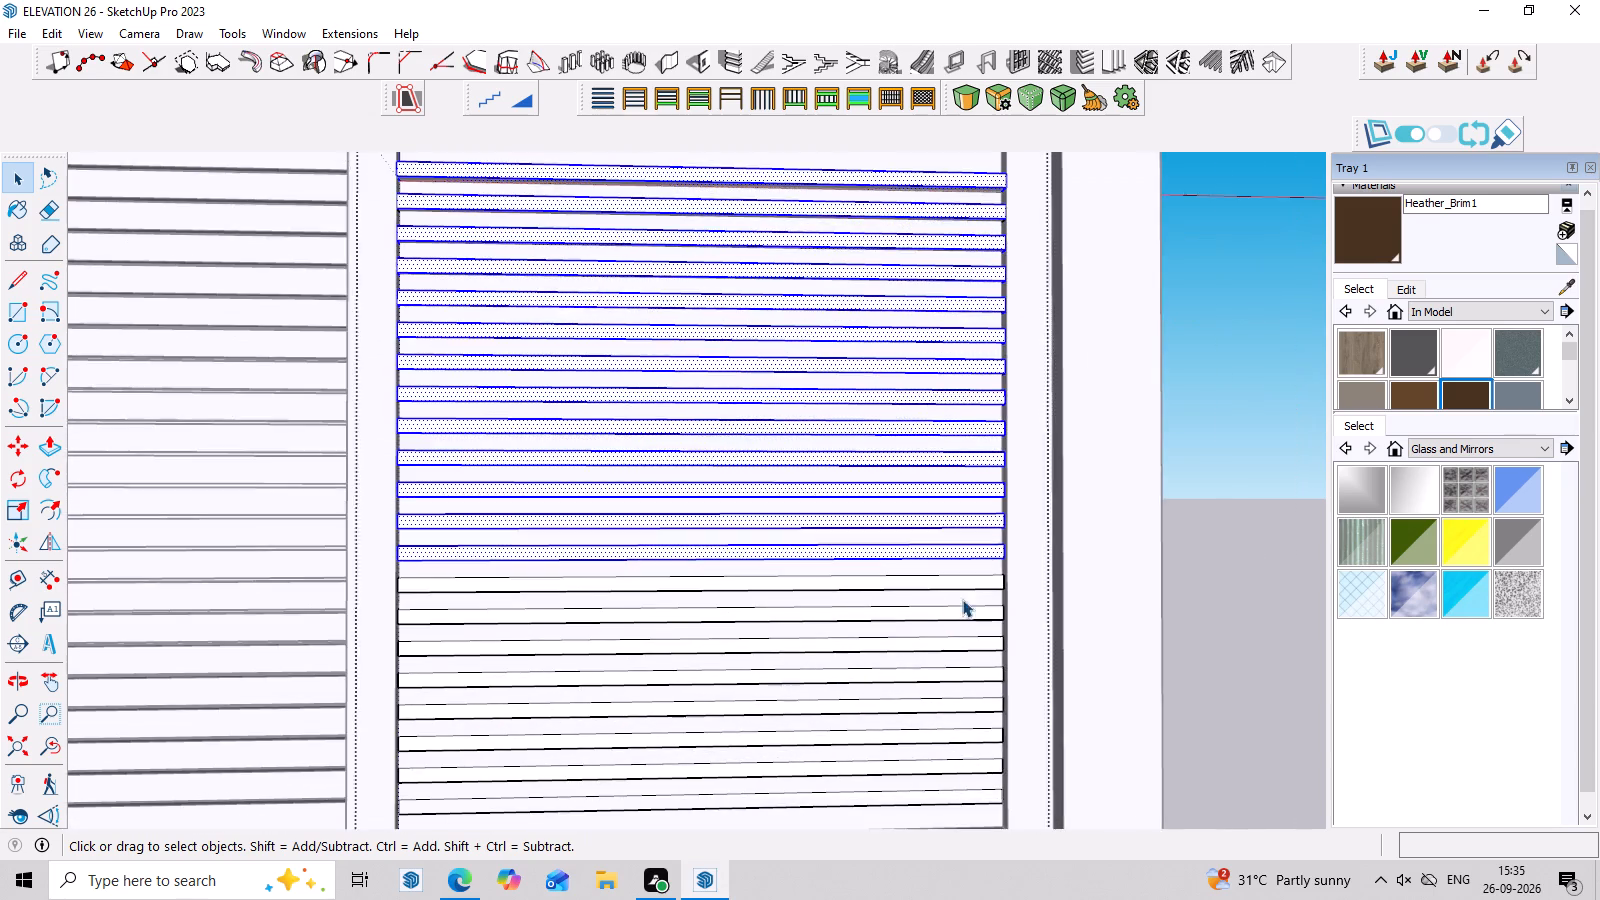
# Add the fourteenth strip from the top through the bottom strip of the recessed panel to the selection.
pyautogui.scroll(3, 976, 586)
pyautogui.keyDown('shift'); pyautogui.tripleClick(1004, 562); pyautogui.keyUp('shift')
pyautogui.keyDown('shift'); pyautogui.click(1004, 562); pyautogui.keyUp('shift')
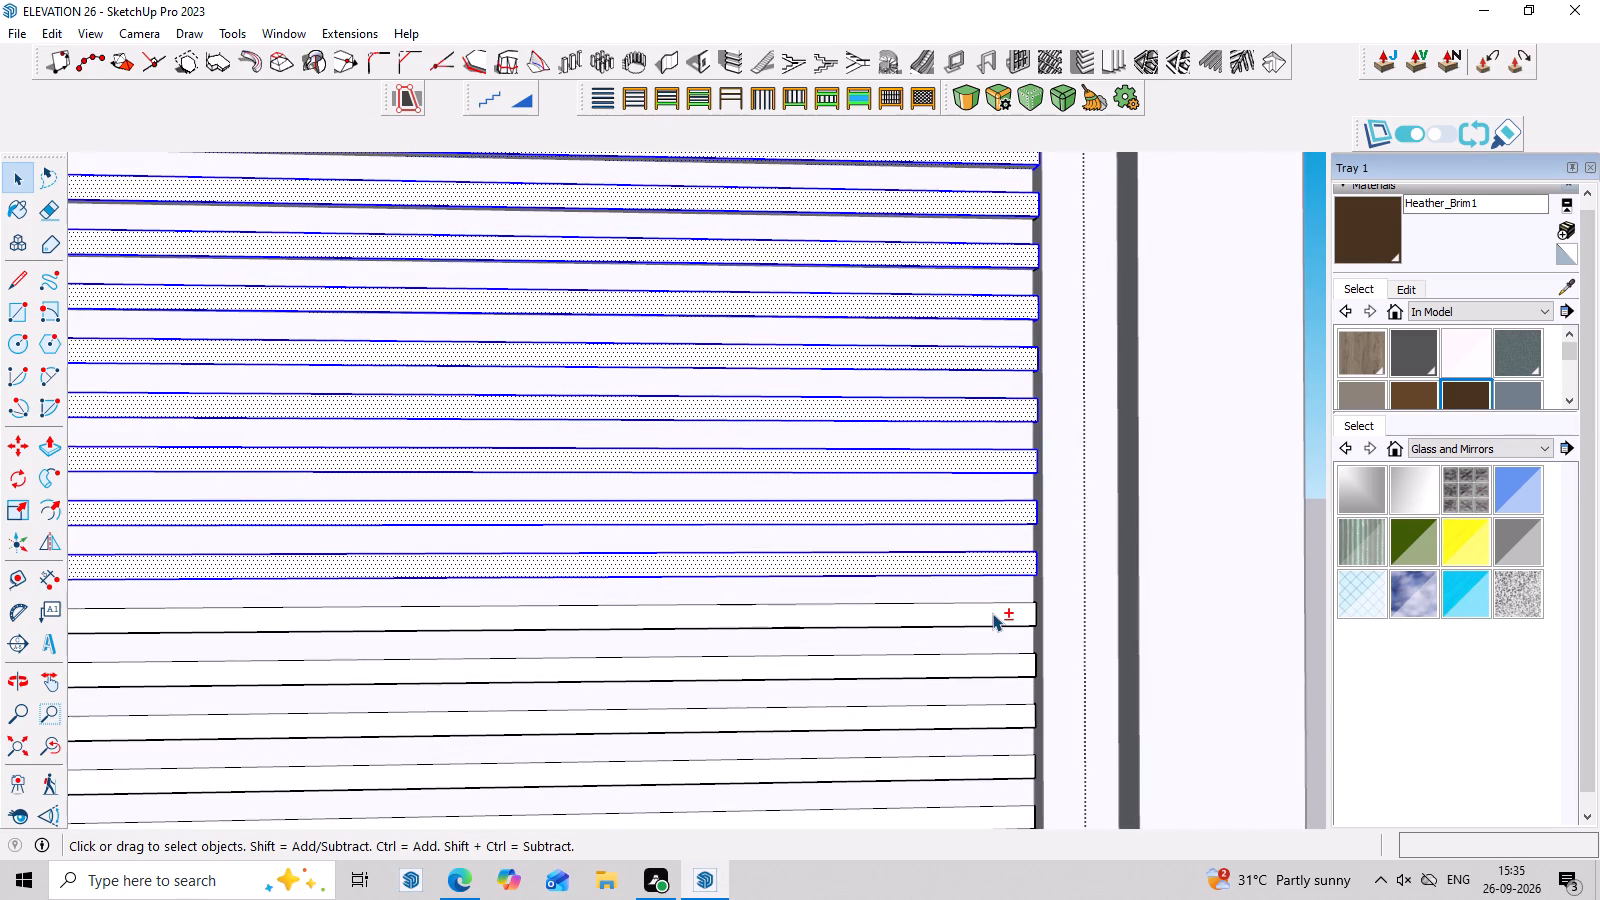
pyautogui.keyDown('shift'); pyautogui.doubleClick(992, 613); pyautogui.keyUp('shift')
pyautogui.scroll(-7, 992, 613)
pyautogui.scroll(3, 1001, 714)
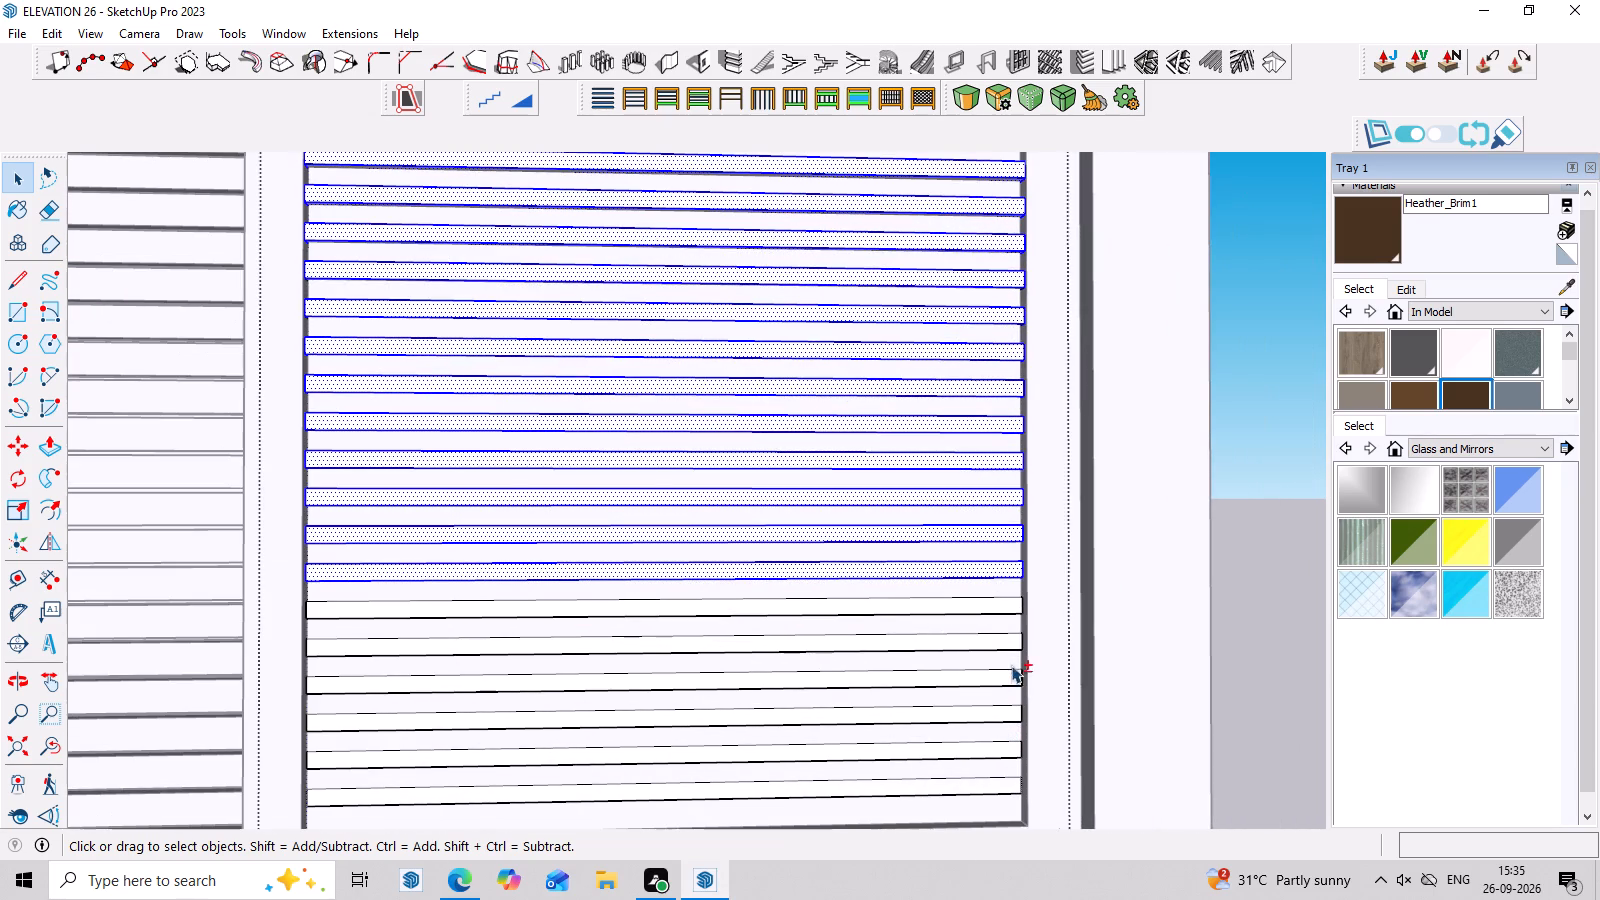
pyautogui.keyDown('shift'); pyautogui.doubleClick(1010, 611); pyautogui.keyUp('shift')
pyautogui.keyDown('shift'); pyautogui.doubleClick(1010, 611); pyautogui.keyUp('shift')
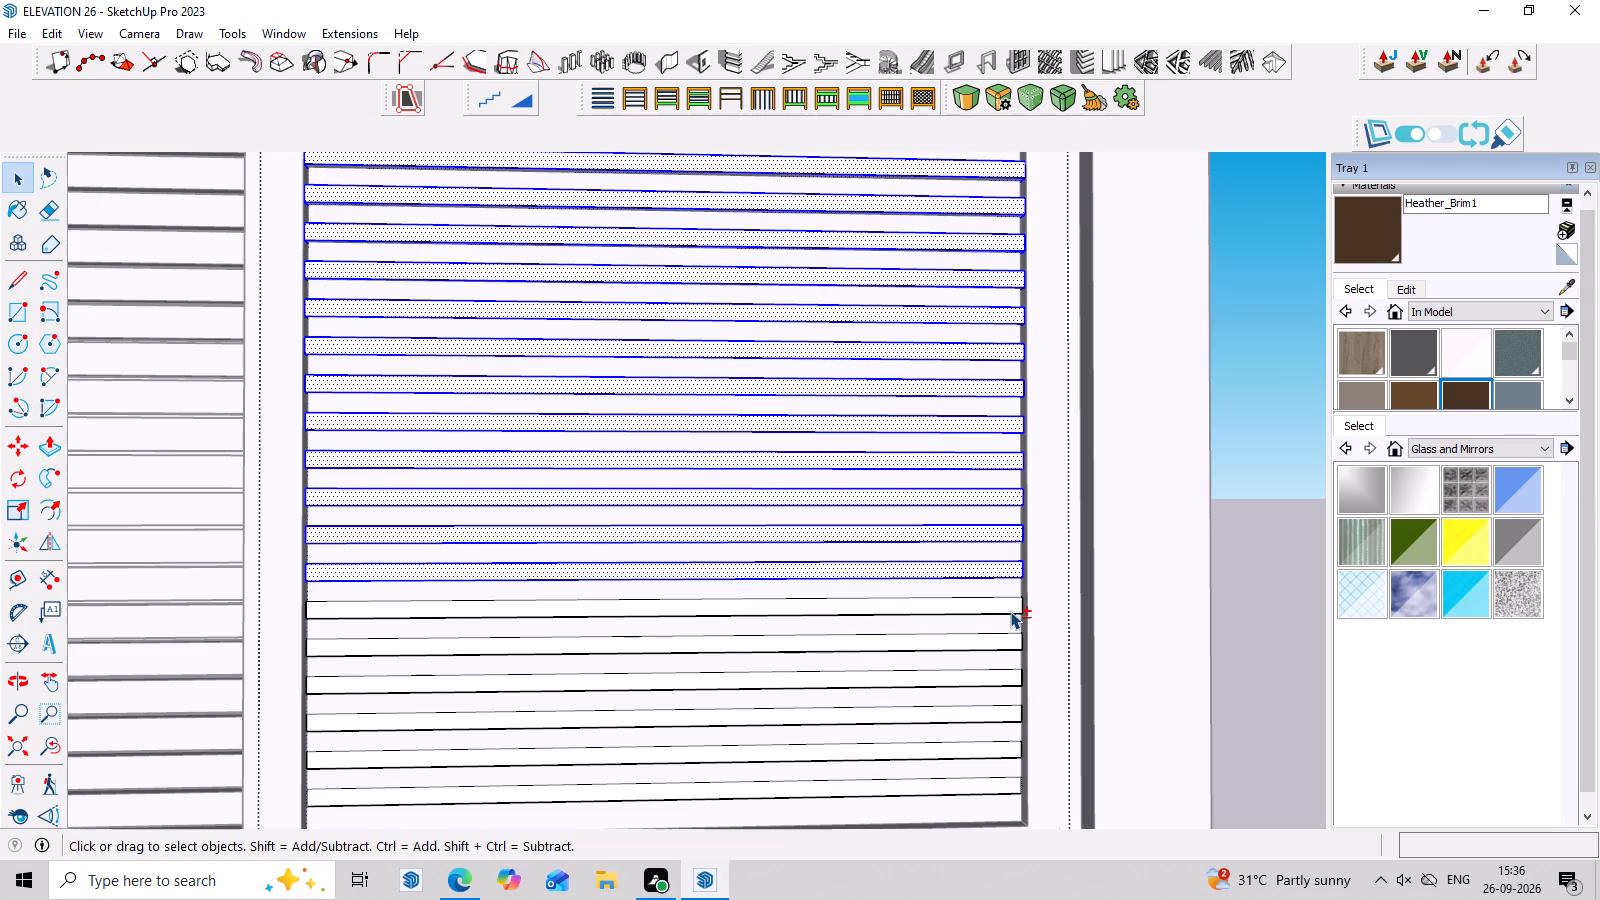
pyautogui.keyDown('shift'); pyautogui.tripleClick(1010, 603); pyautogui.keyUp('shift')
pyautogui.keyDown('shift'); pyautogui.tripleClick(1007, 636); pyautogui.keyUp('shift')
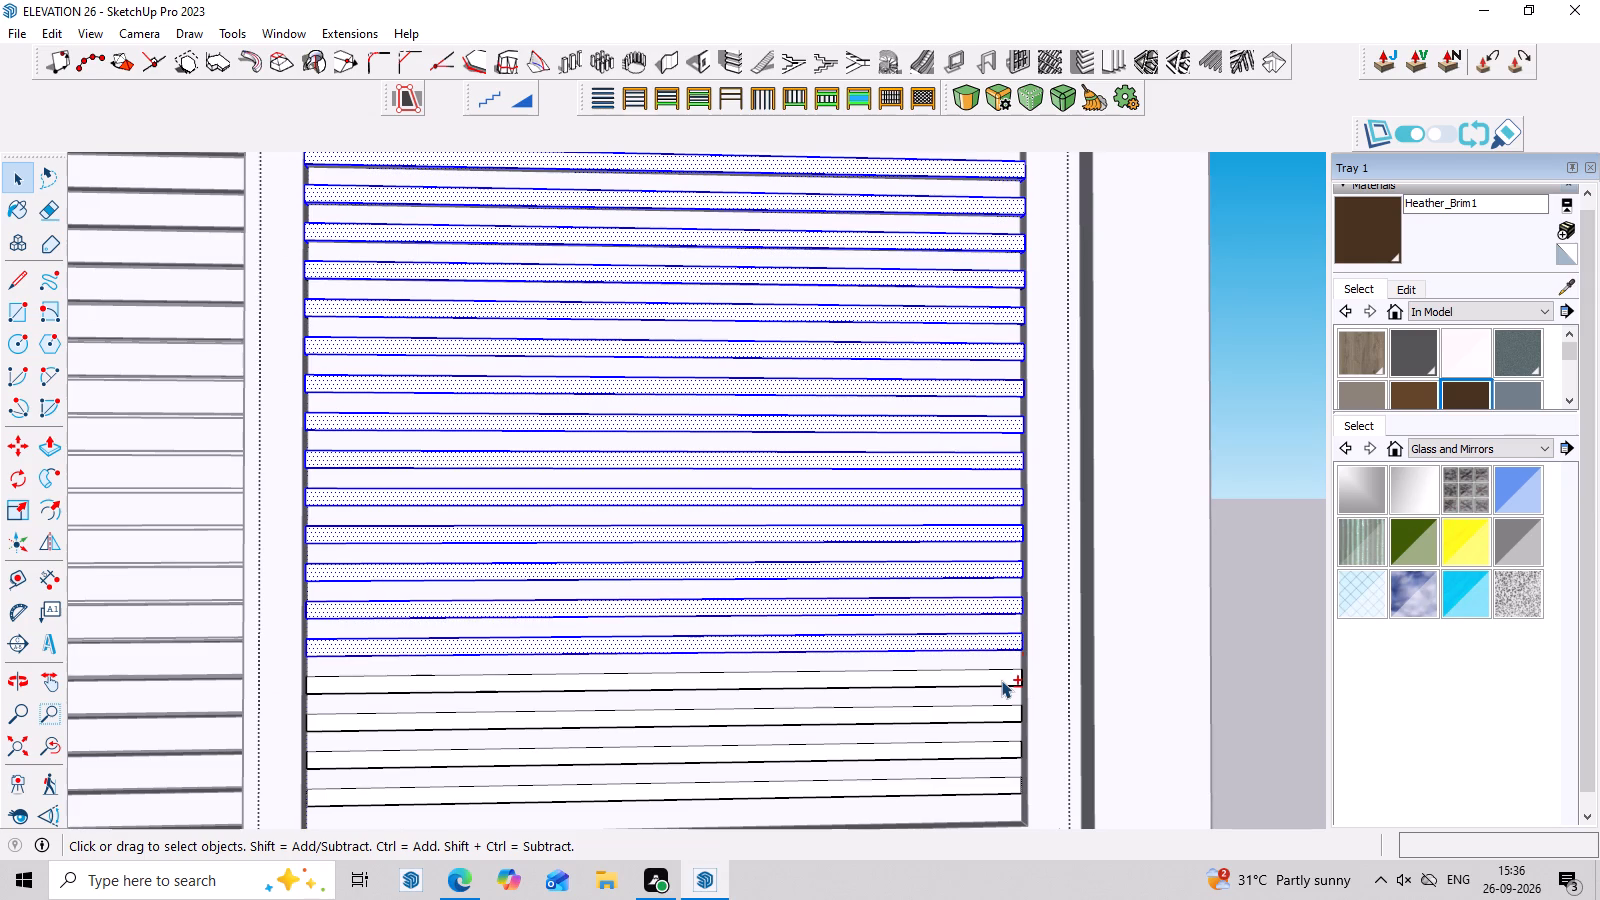
pyautogui.keyDown('shift'); pyautogui.tripleClick(1001, 680); pyautogui.keyUp('shift')
pyautogui.keyDown('shift'); pyautogui.tripleClick(991, 711); pyautogui.keyUp('shift')
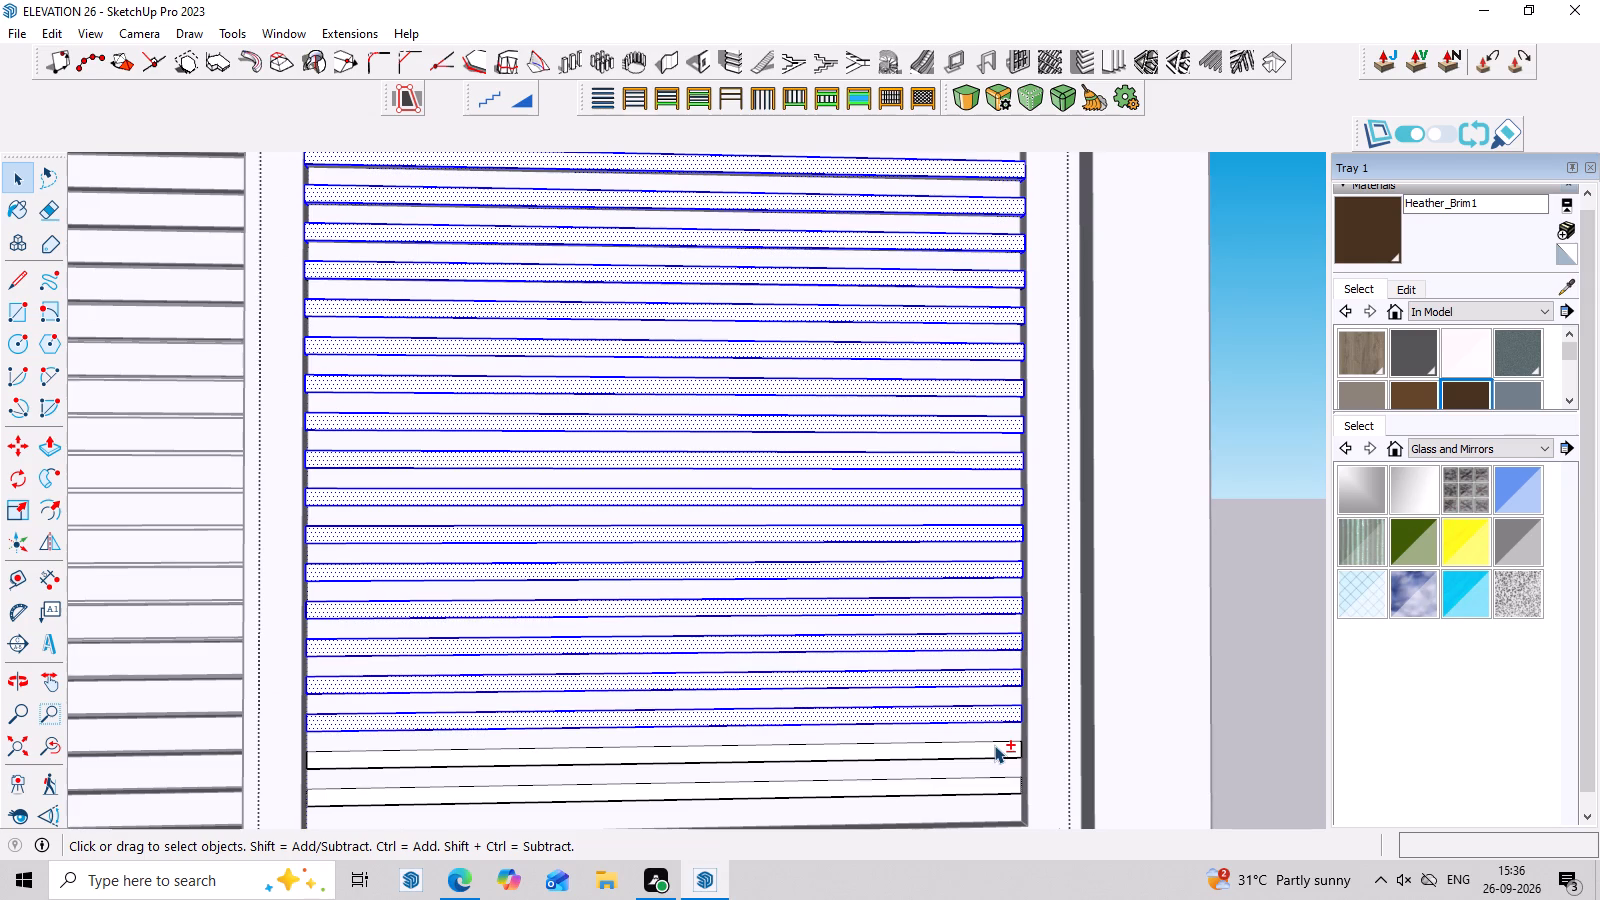
pyautogui.keyDown('shift'); pyautogui.doubleClick(994, 745); pyautogui.keyUp('shift')
pyautogui.keyDown('shift'); pyautogui.doubleClick(994, 779); pyautogui.keyUp('shift')
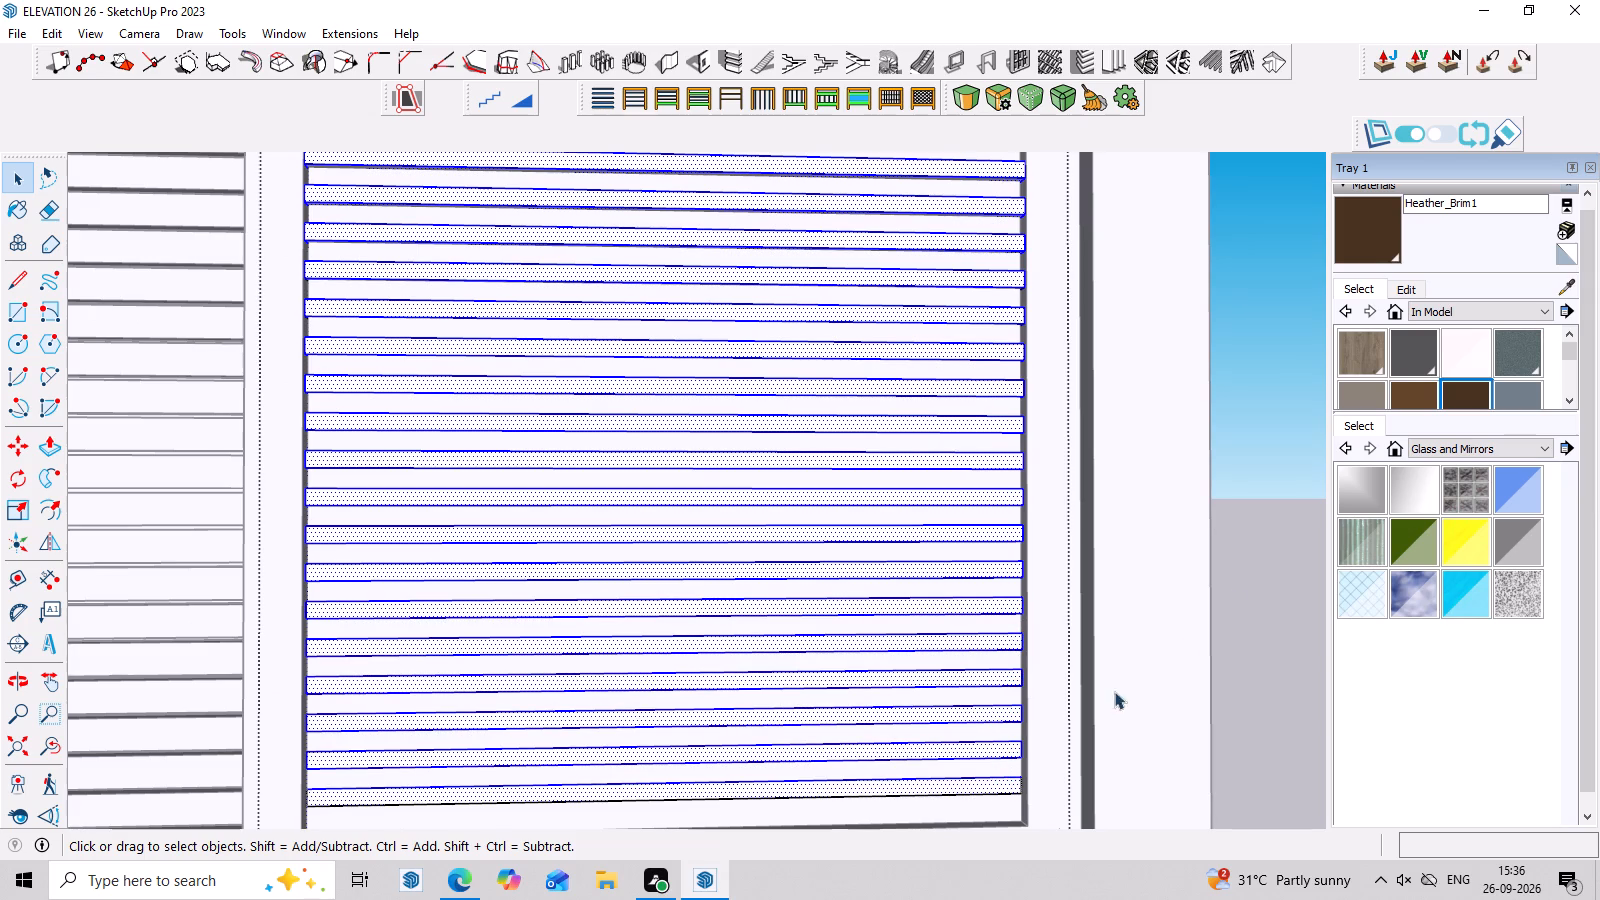
# Paint the selected raised strips with the dark brown Heather_Brim1 material and leave the panel group.
pyautogui.click(1377, 244)
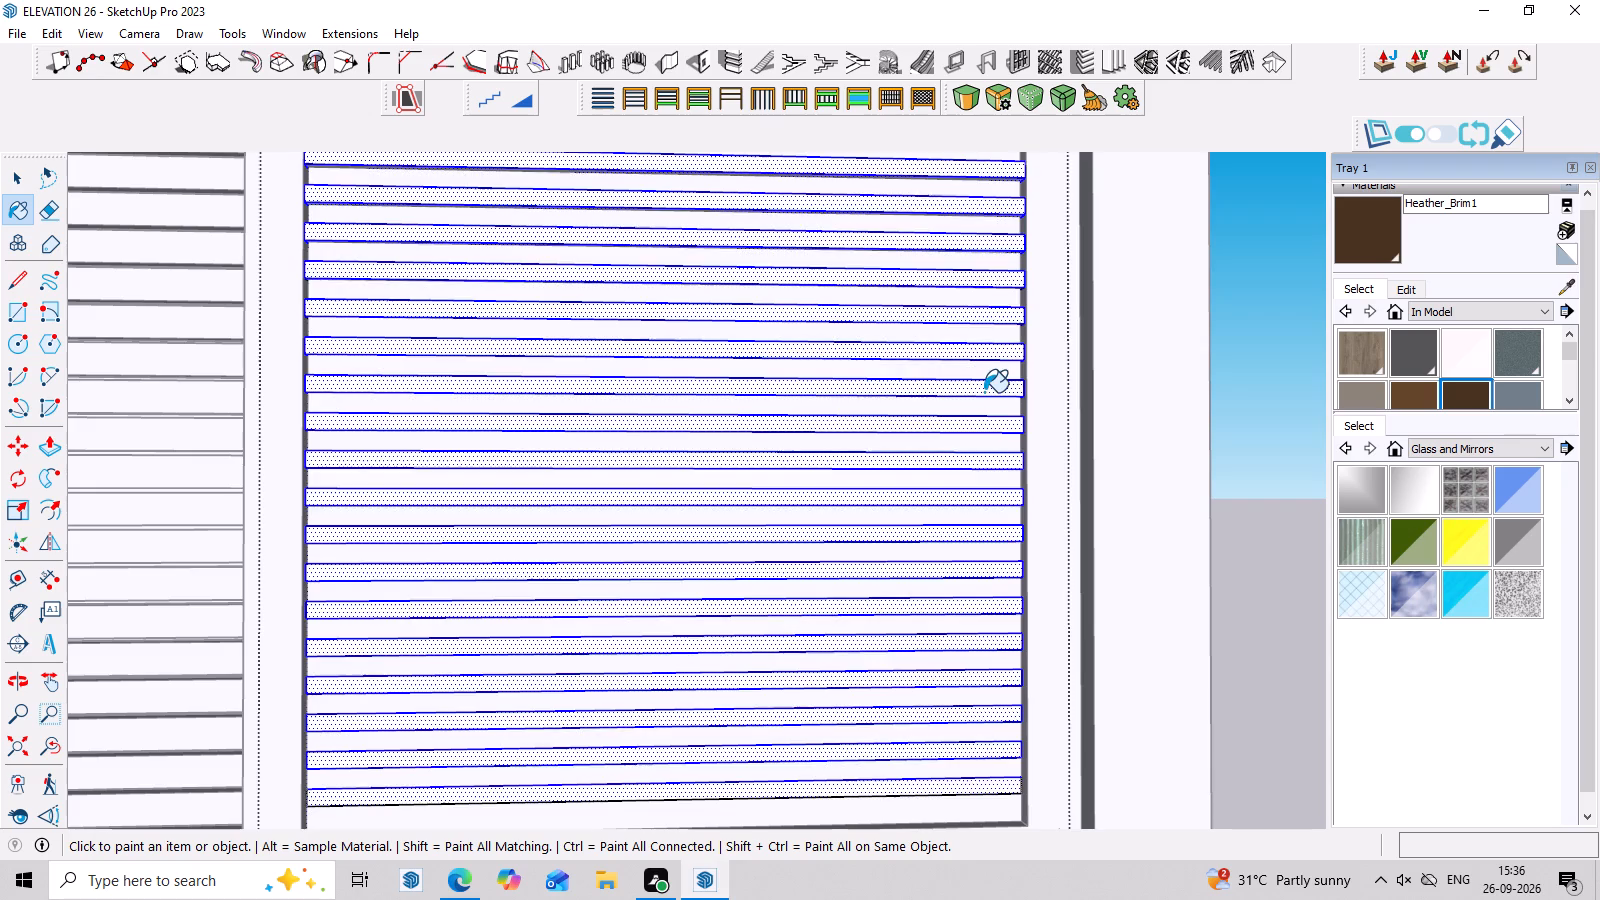
pyautogui.doubleClick(984, 392)
pyautogui.scroll(-10, 1017, 558)
pyautogui.moveTo(1131, 638); pyautogui.dragTo(1104, 743, button='middle')
pyautogui.press('space')
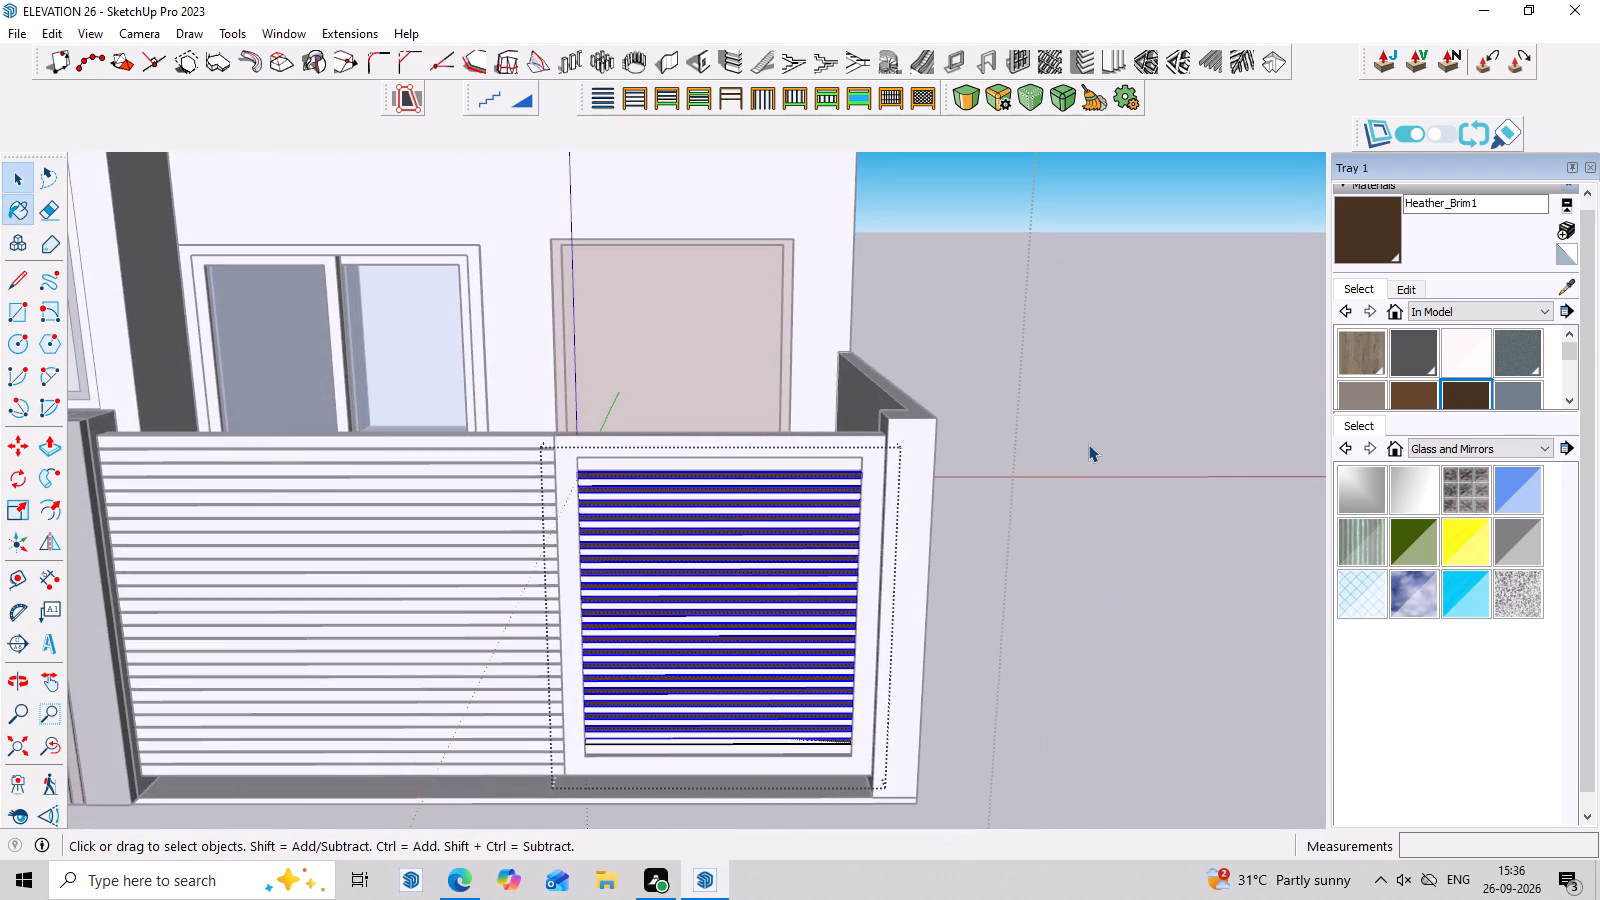
pyautogui.click(1087, 434)
# Paint the repeated horizontal slats of the boundary wall's middle section with Heather_Brim by editing the top slat, and exit the group.
pyautogui.scroll(-3, 1064, 655)
pyautogui.moveTo(1057, 744); pyautogui.dragTo(1028, 715, button='middle')
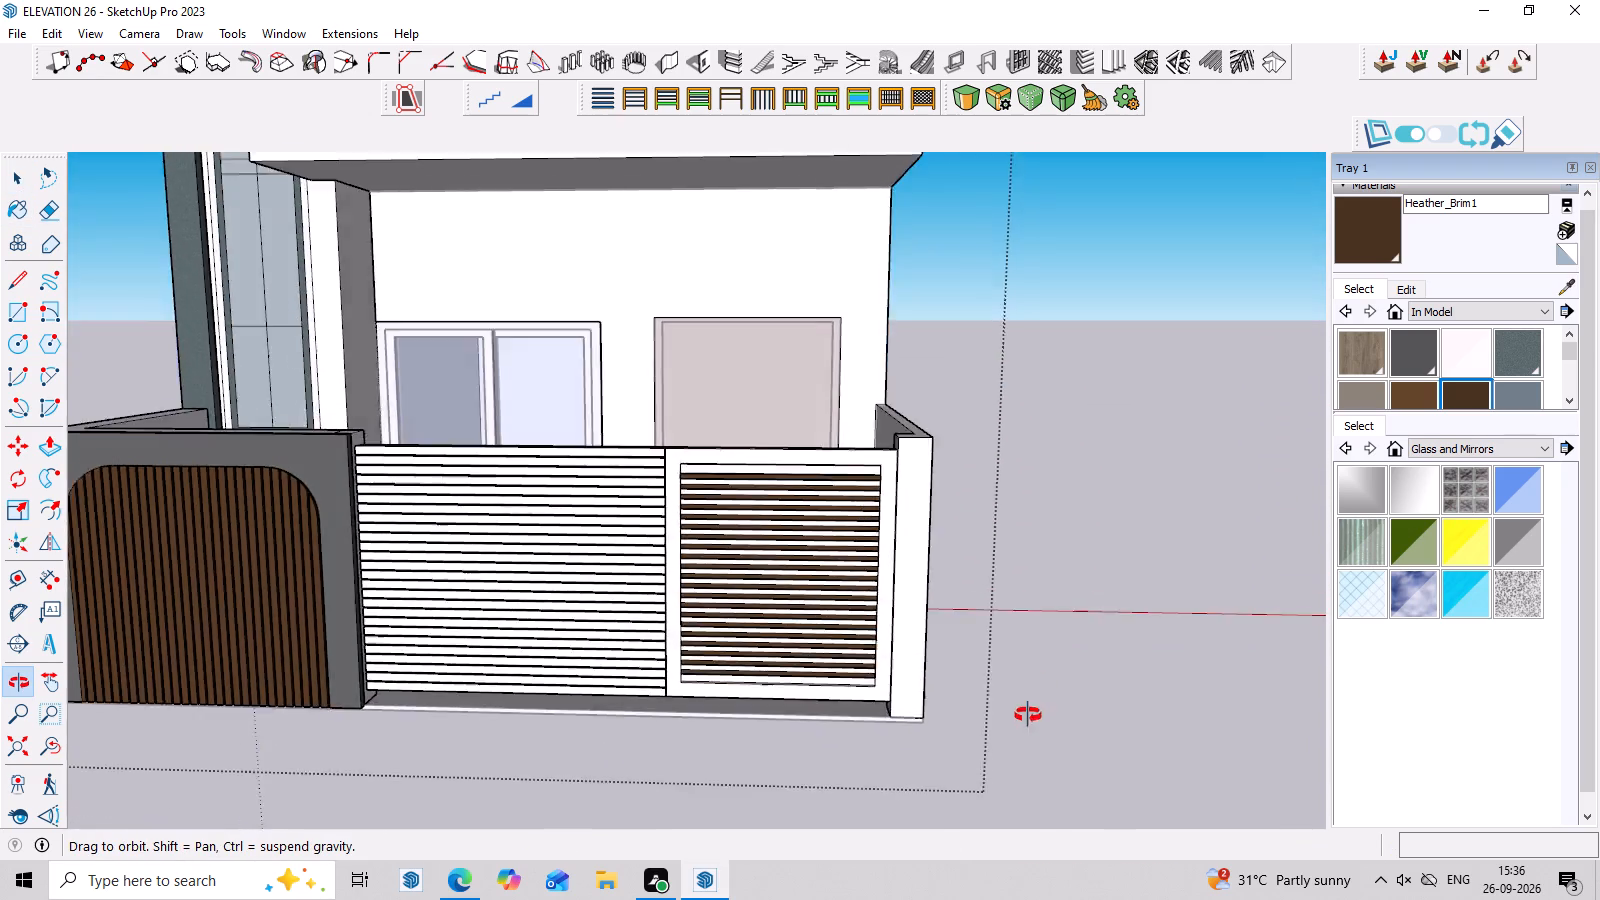
pyautogui.moveTo(1028, 715); pyautogui.dragTo(1172, 699, button='middle')
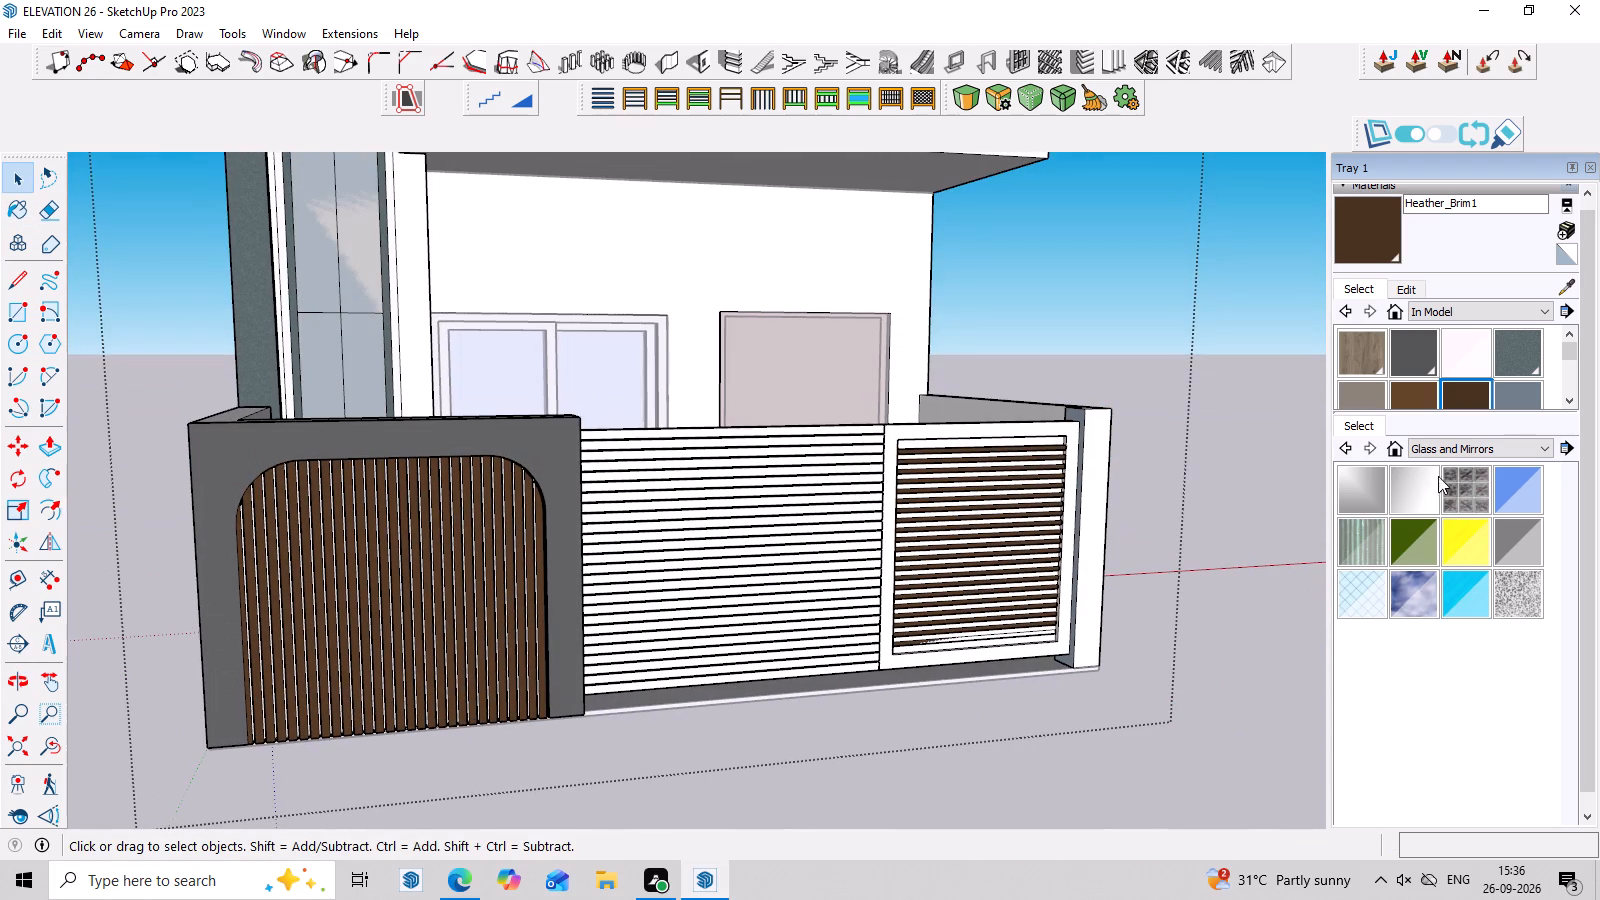
pyautogui.scroll(3, 1444, 451)
pyautogui.press('space')
pyautogui.click(695, 518)
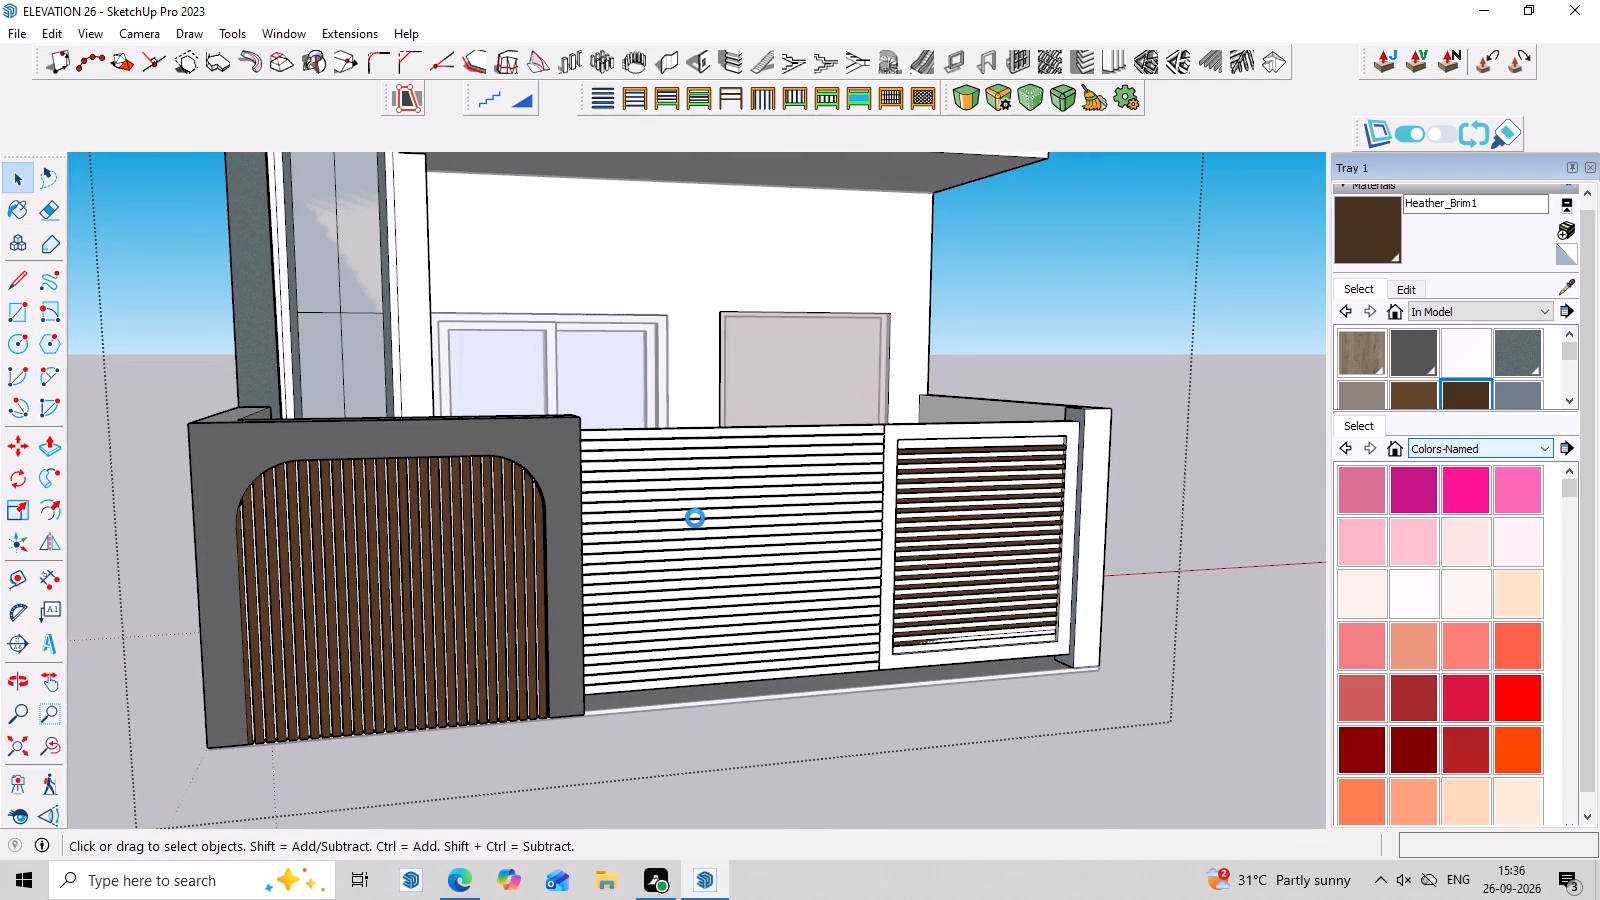
pyautogui.scroll(4, 675, 588)
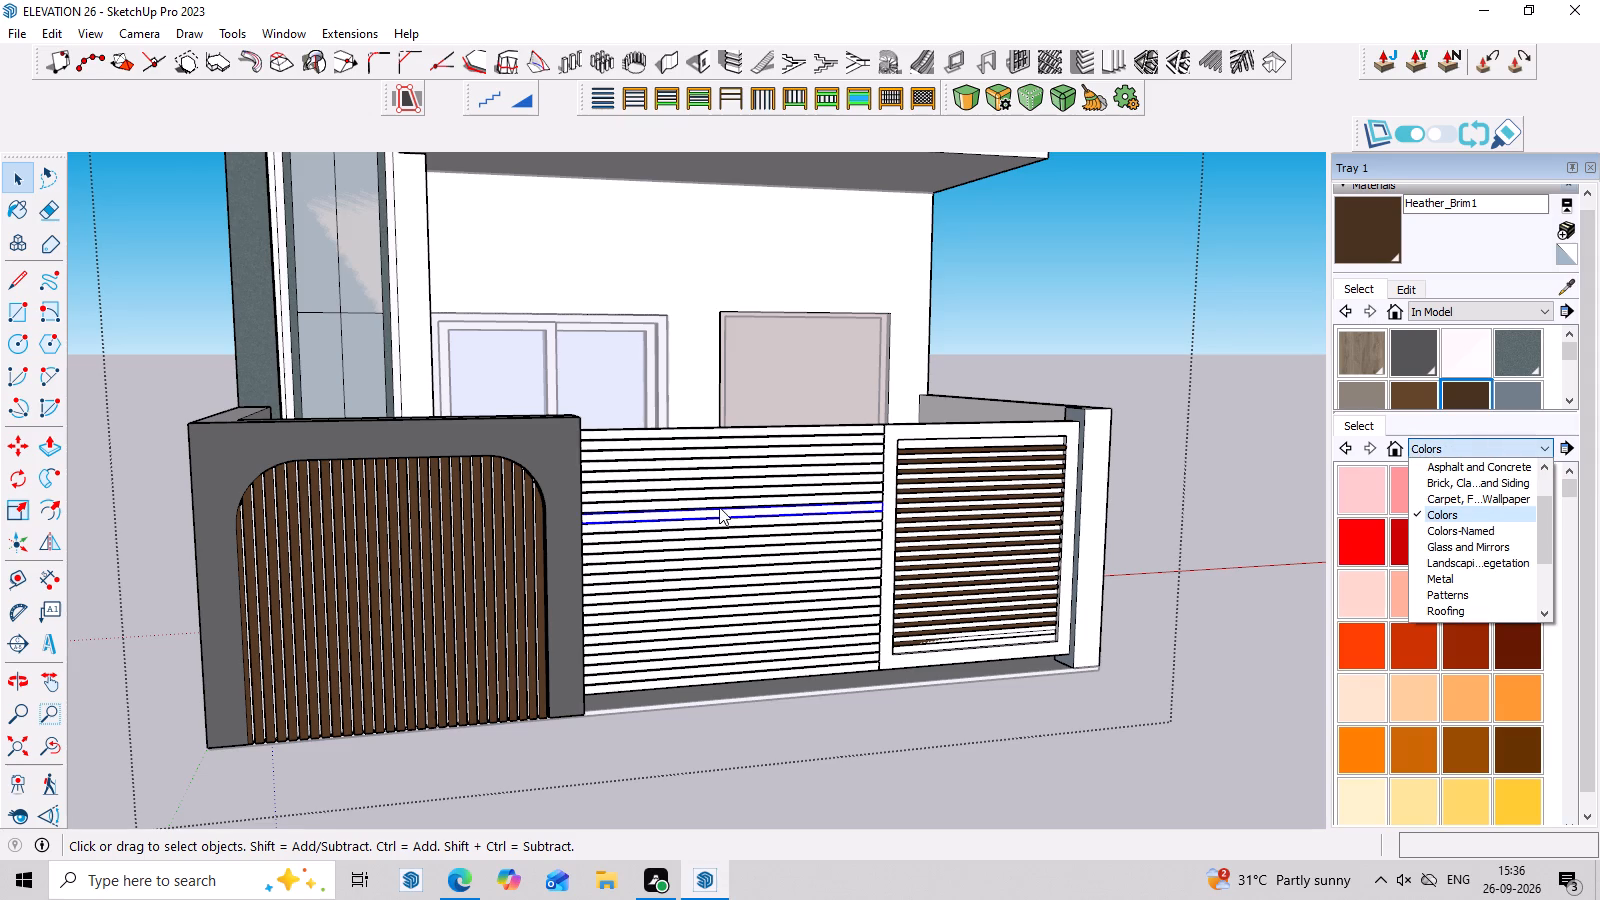
pyautogui.scroll(1, 719, 507)
pyautogui.moveTo(922, 567); pyautogui.dragTo(729, 792, button='middle')
pyautogui.scroll(3, 774, 631)
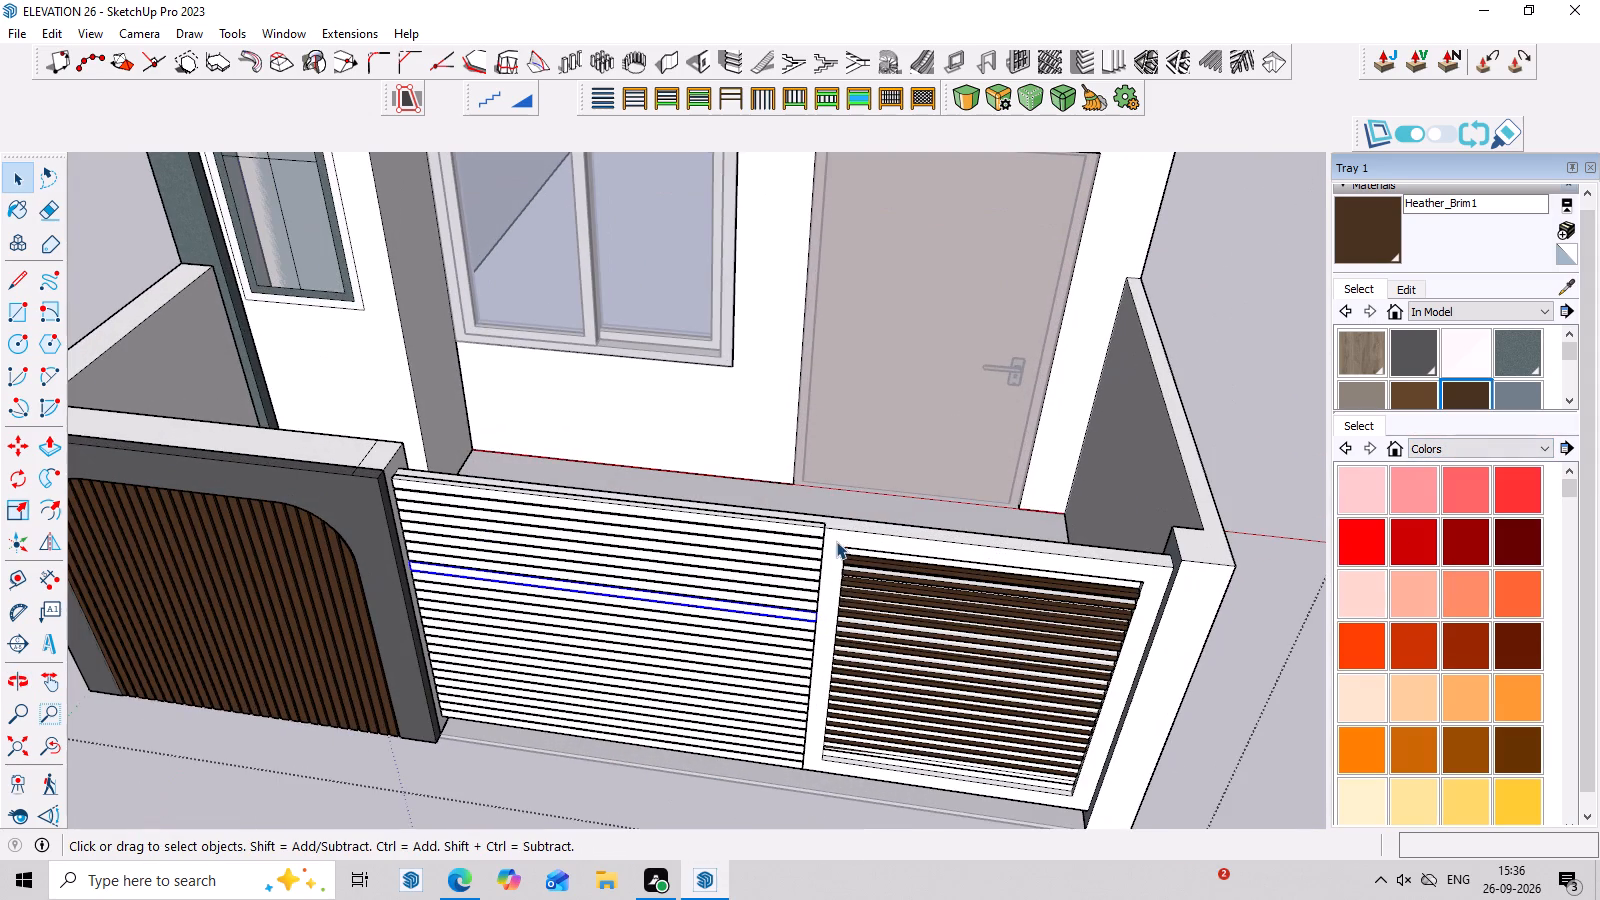
pyautogui.click(816, 527)
pyautogui.doubleClick(816, 527)
pyautogui.click(816, 527)
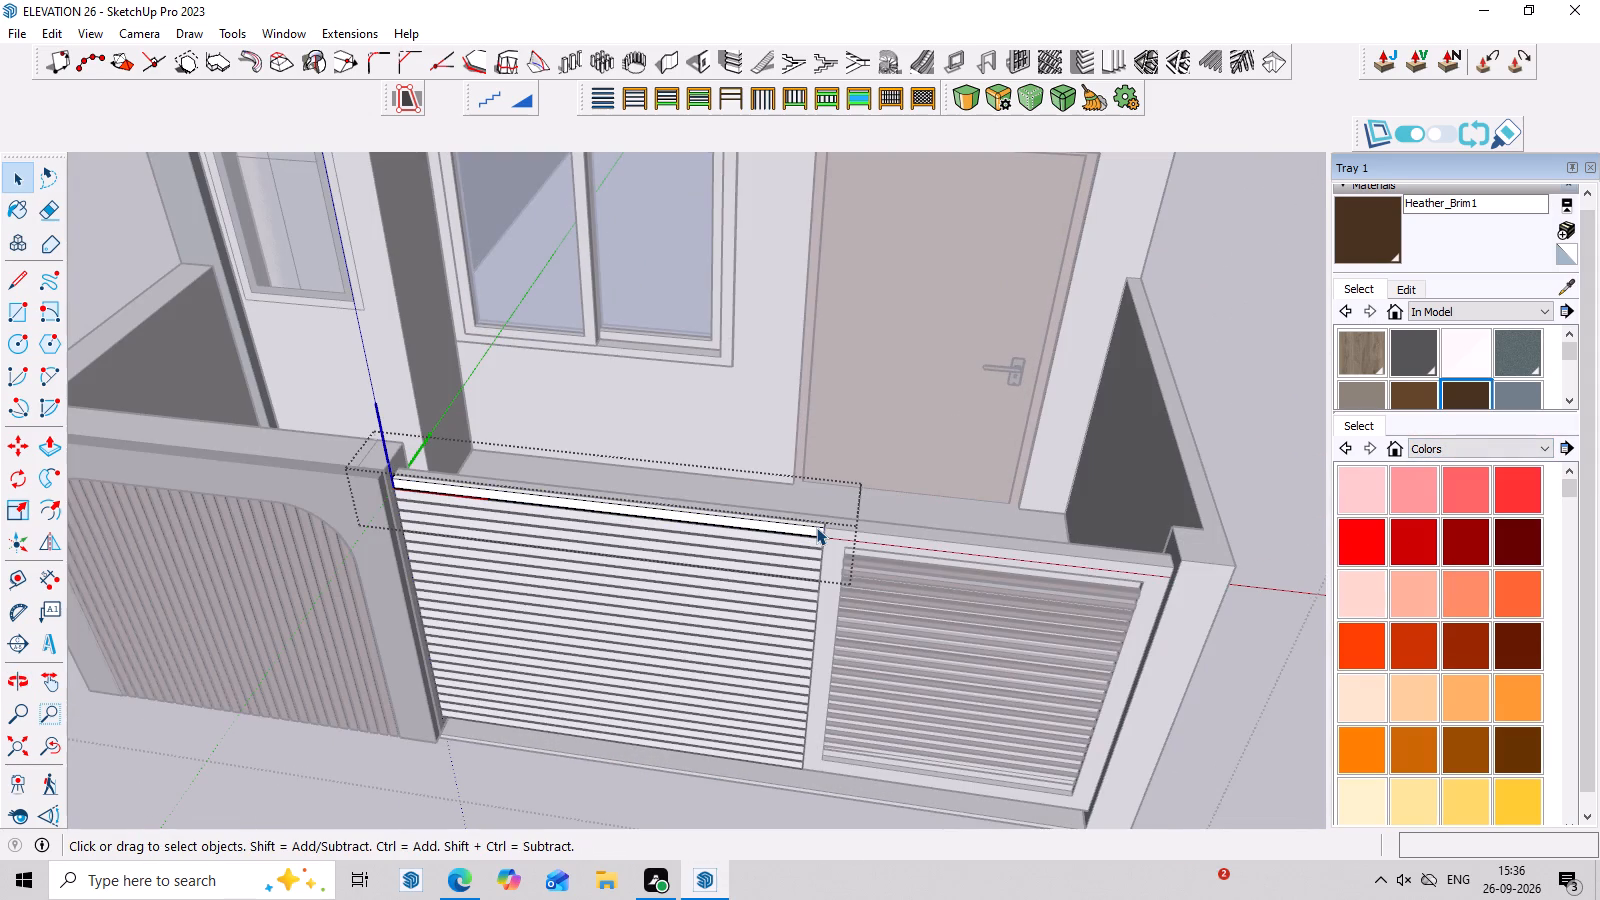
pyautogui.click(816, 527)
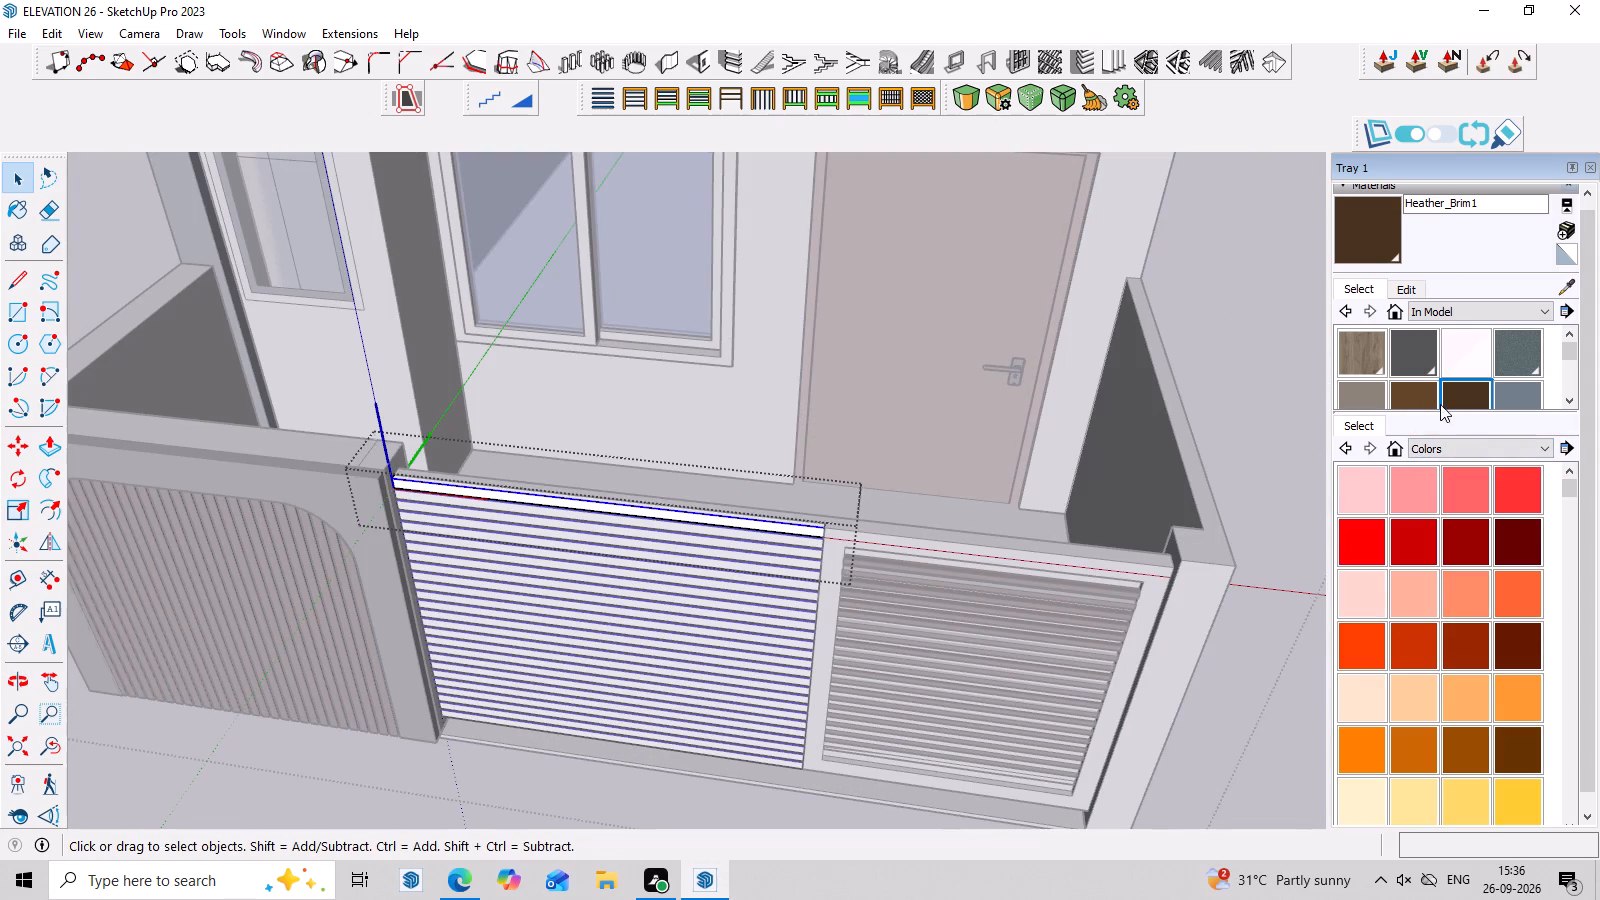
pyautogui.click(1423, 403)
pyautogui.click(776, 548)
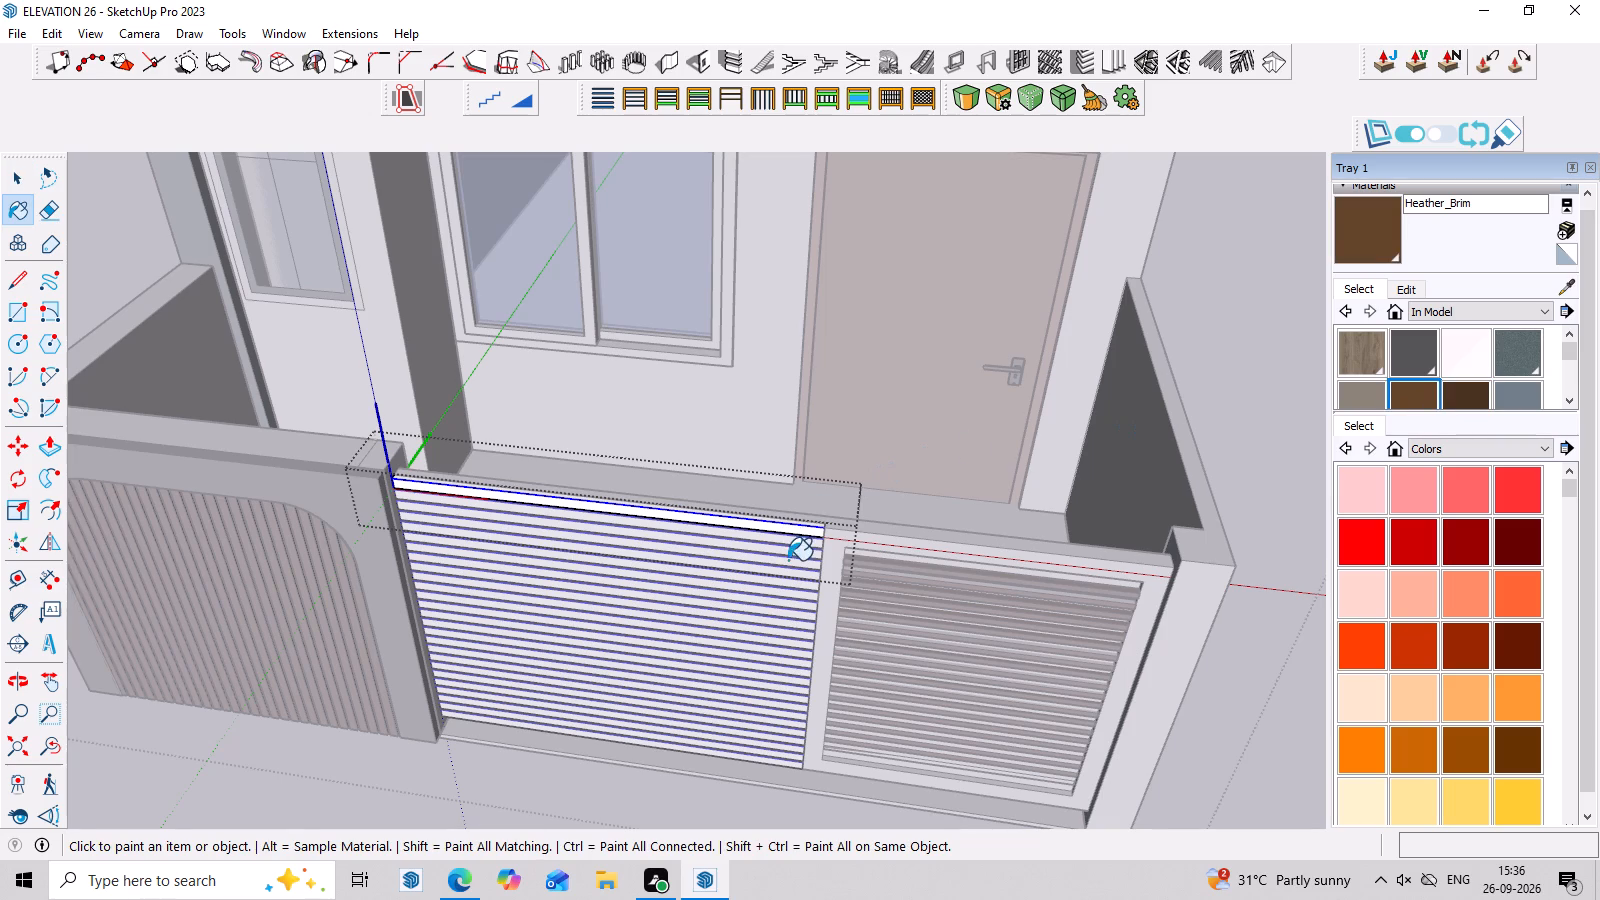
pyautogui.click(793, 533)
pyautogui.click(801, 524)
pyautogui.scroll(5, 799, 528)
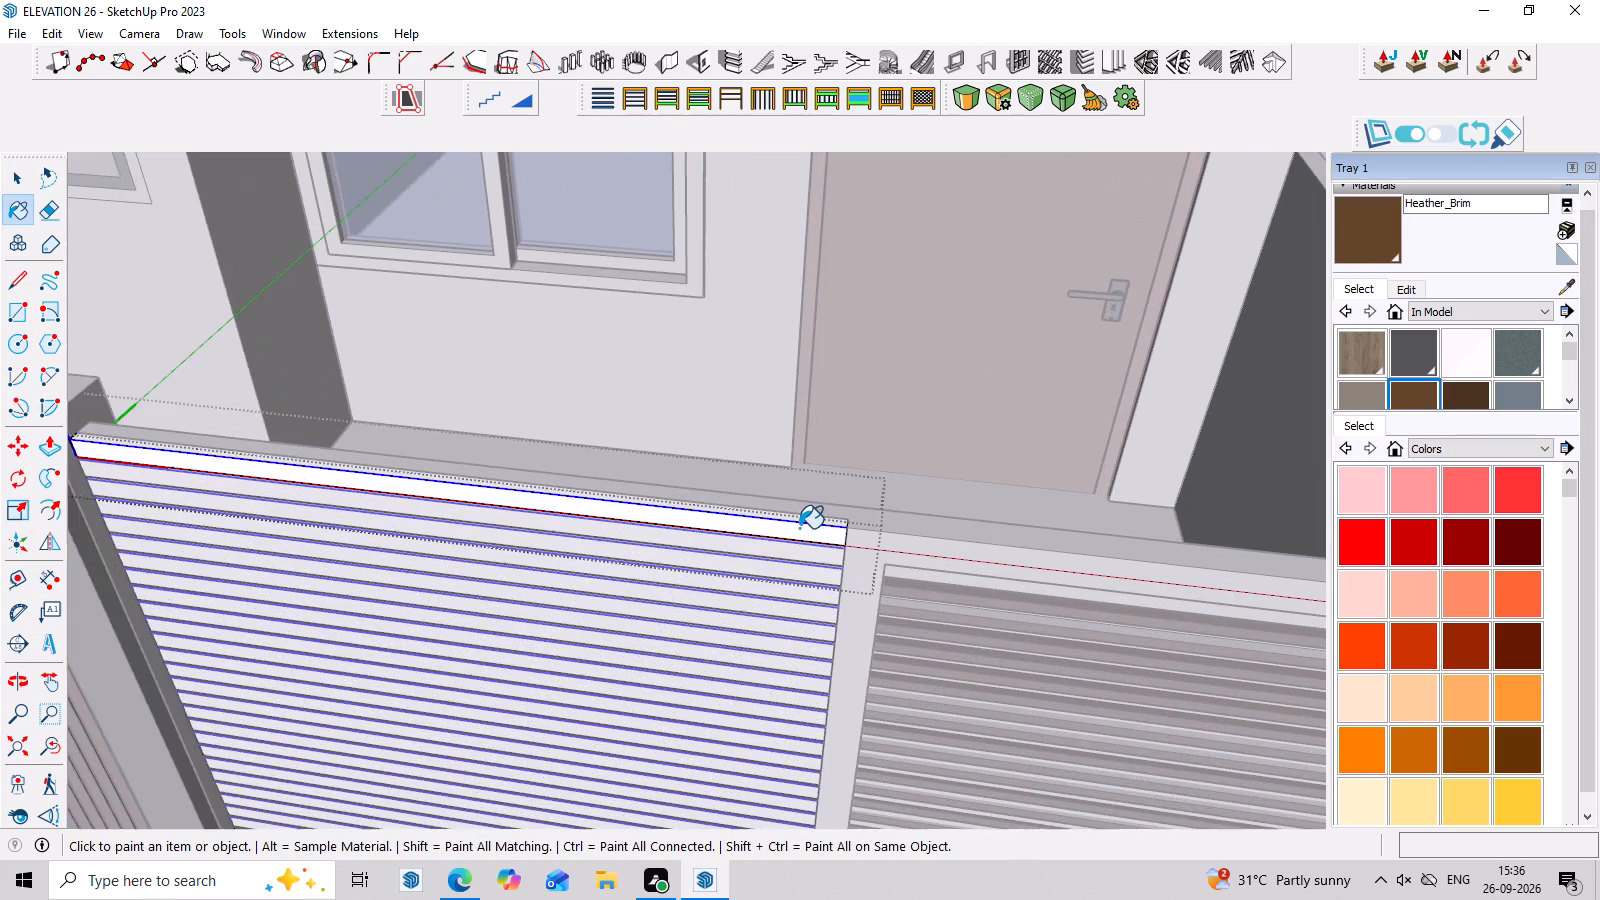
pyautogui.scroll(3, 799, 528)
pyautogui.doubleClick(800, 530)
pyautogui.scroll(-3, 832, 547)
pyautogui.scroll(3, 834, 530)
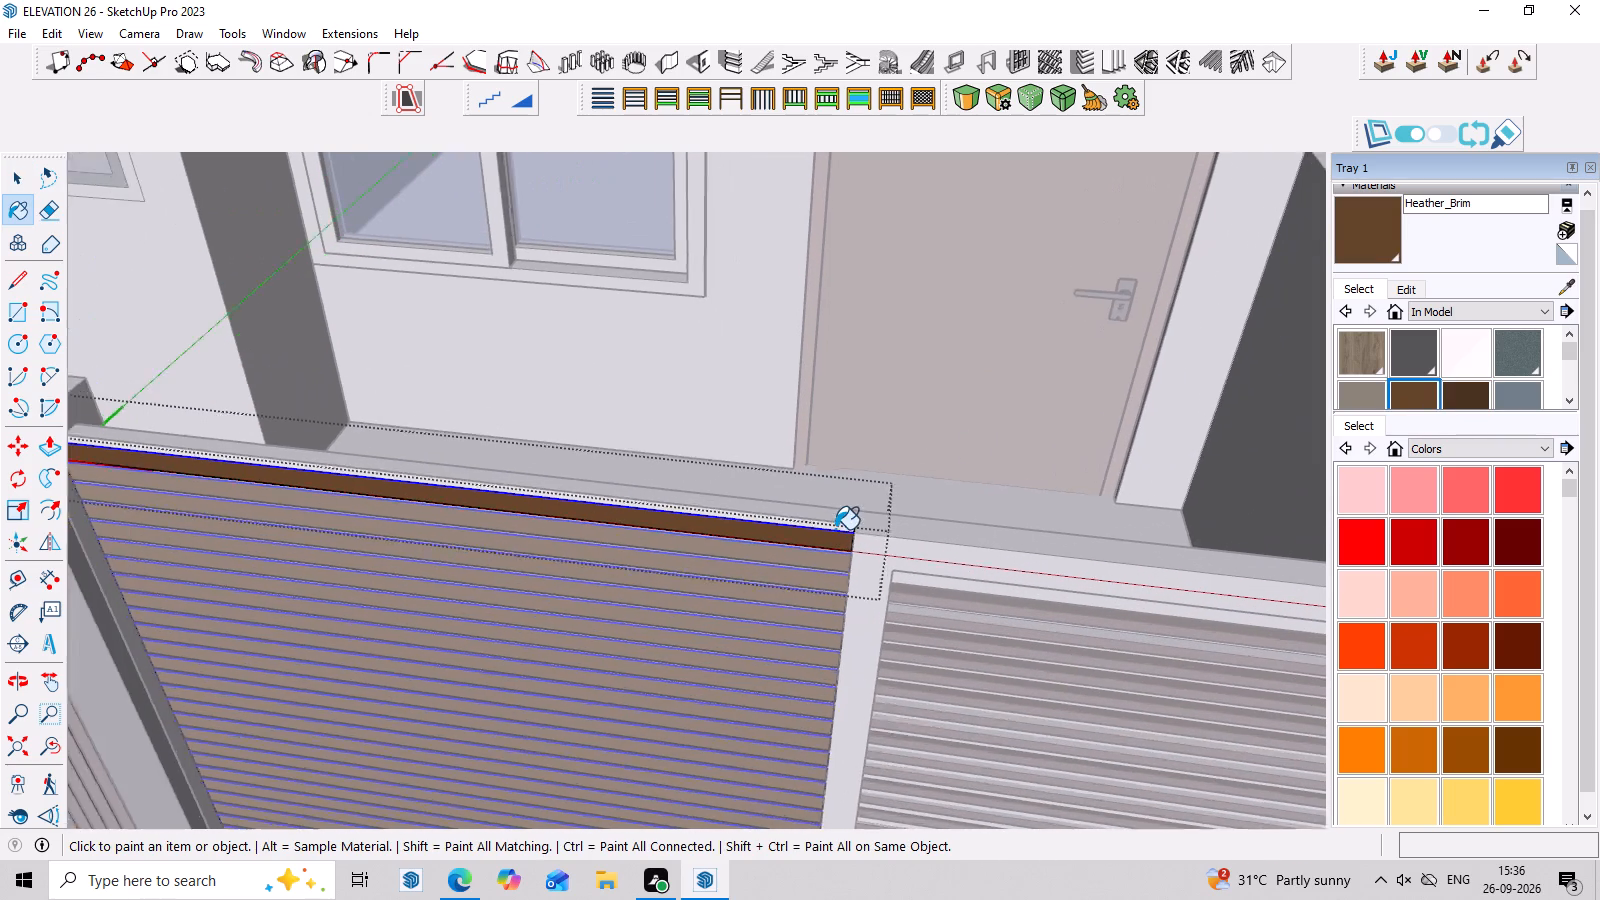
pyautogui.click(840, 519)
pyautogui.click(837, 527)
pyautogui.scroll(2, 837, 527)
pyautogui.scroll(-18, 837, 527)
pyautogui.moveTo(1026, 682); pyautogui.dragTo(1061, 635, button='middle')
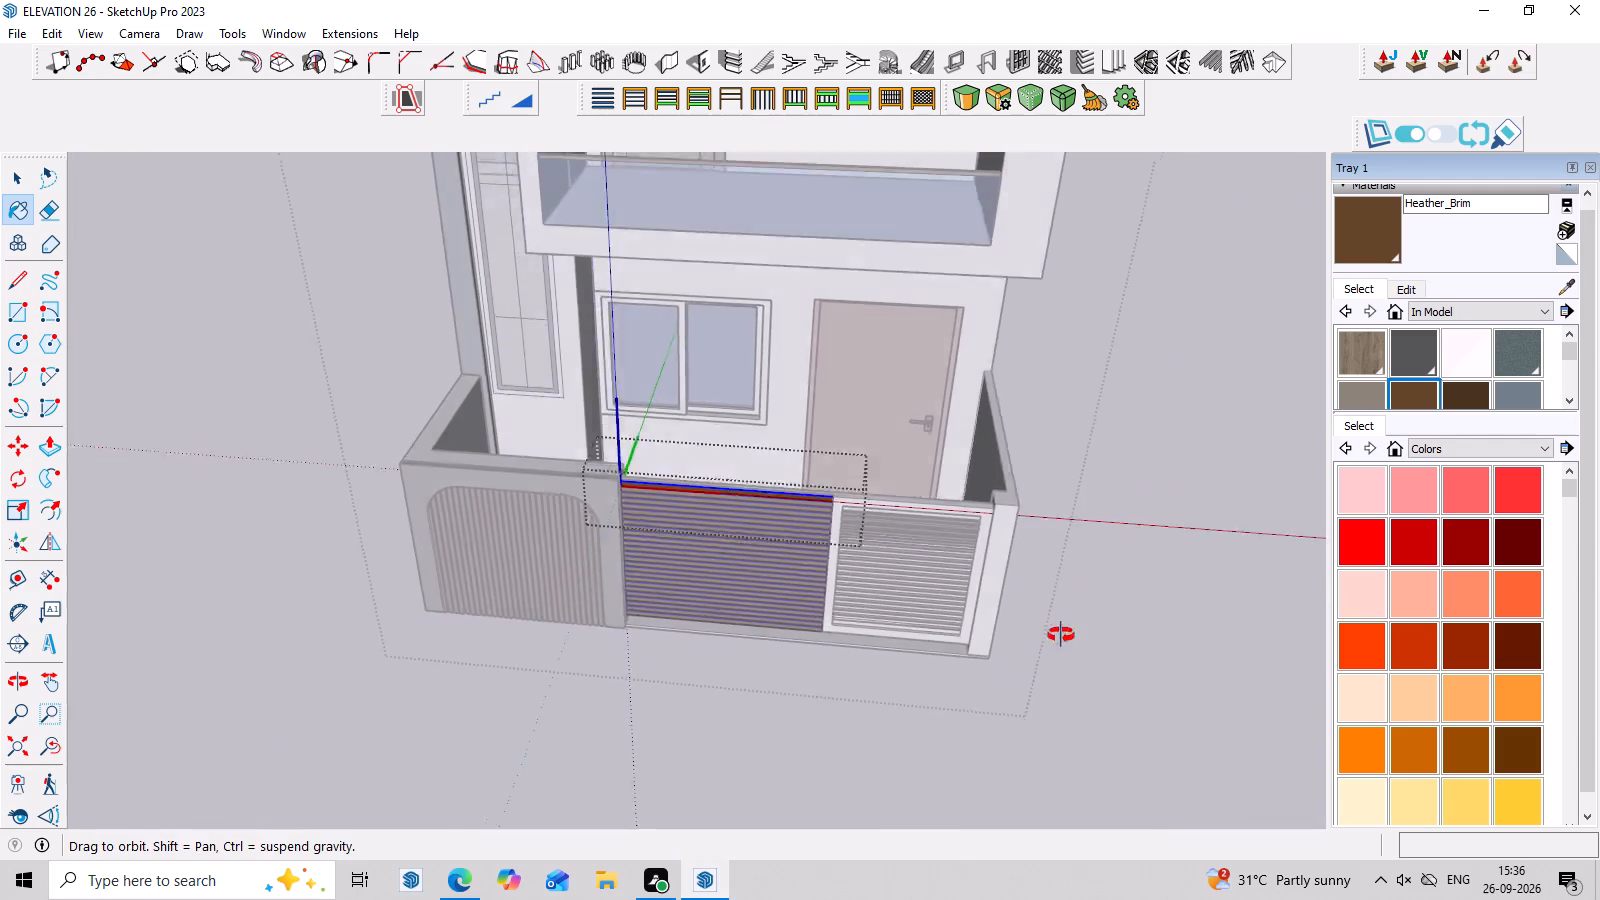
pyautogui.moveTo(1061, 635); pyautogui.dragTo(1106, 502, button='middle')
pyautogui.press('space')
pyautogui.click(1156, 310)
pyautogui.scroll(4, 1152, 441)
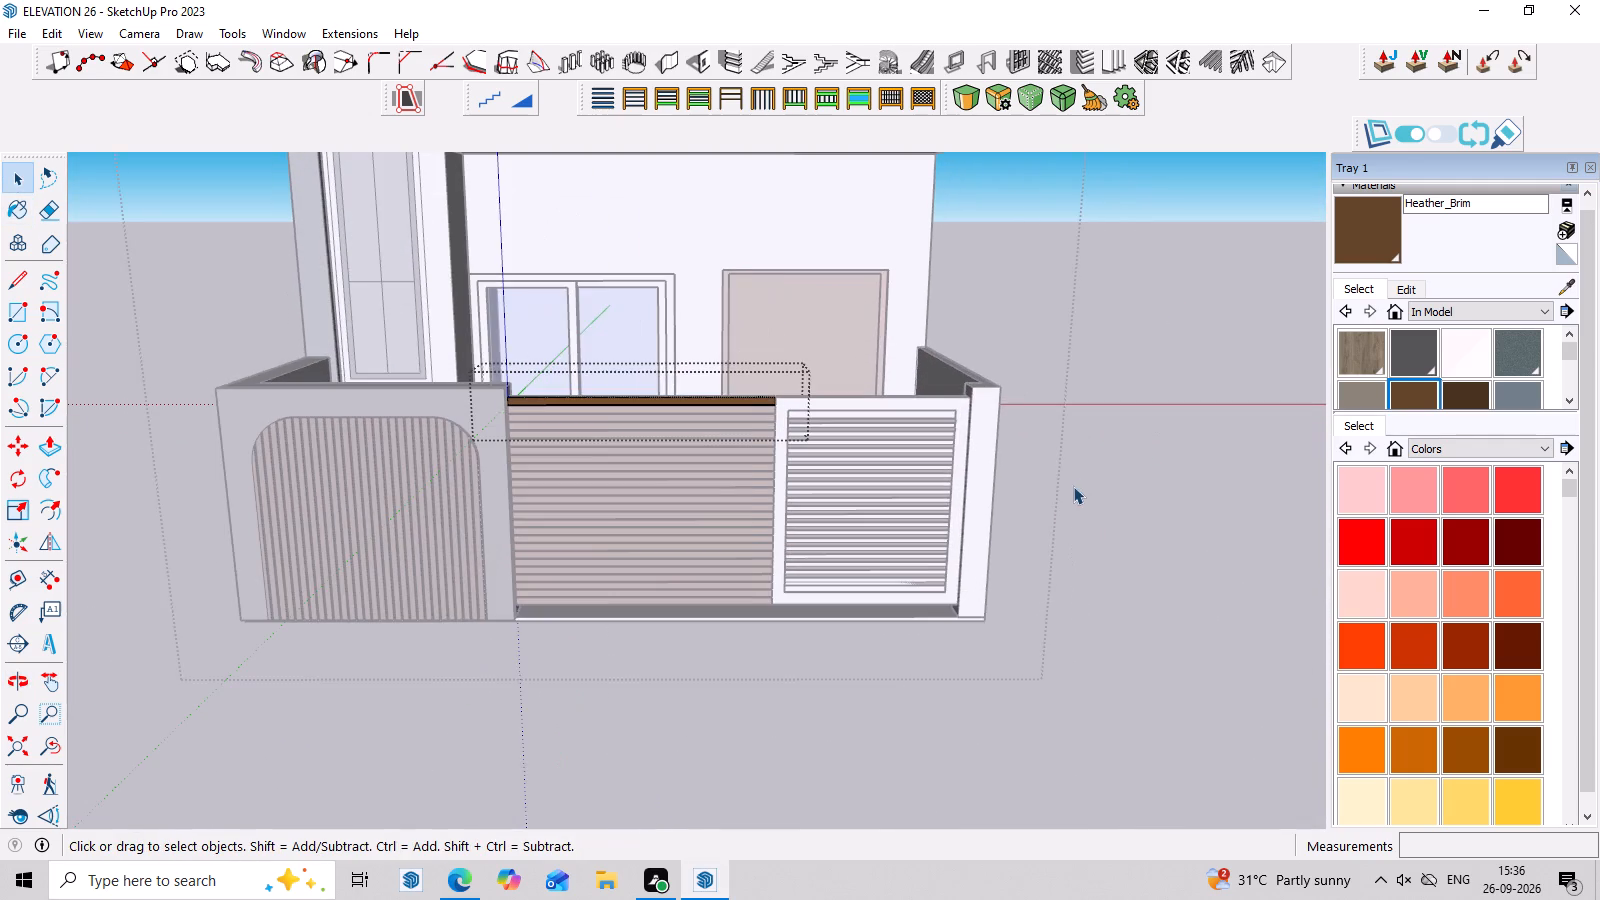
pyautogui.scroll(3, 1076, 483)
pyautogui.click(1113, 404)
# Inside the recessed panel group, select the top seven brown raised strips together with their connected faces and edges.
pyautogui.scroll(3, 991, 512)
pyautogui.scroll(-3, 984, 518)
pyautogui.moveTo(982, 610); pyautogui.dragTo(987, 549, button='middle')
pyautogui.scroll(6, 807, 488)
pyautogui.scroll(3, 893, 302)
pyautogui.moveTo(895, 311); pyautogui.dragTo(894, 389, button='middle')
pyautogui.scroll(3, 1006, 290)
pyautogui.moveTo(1003, 304); pyautogui.dragTo(1002, 356, button='middle')
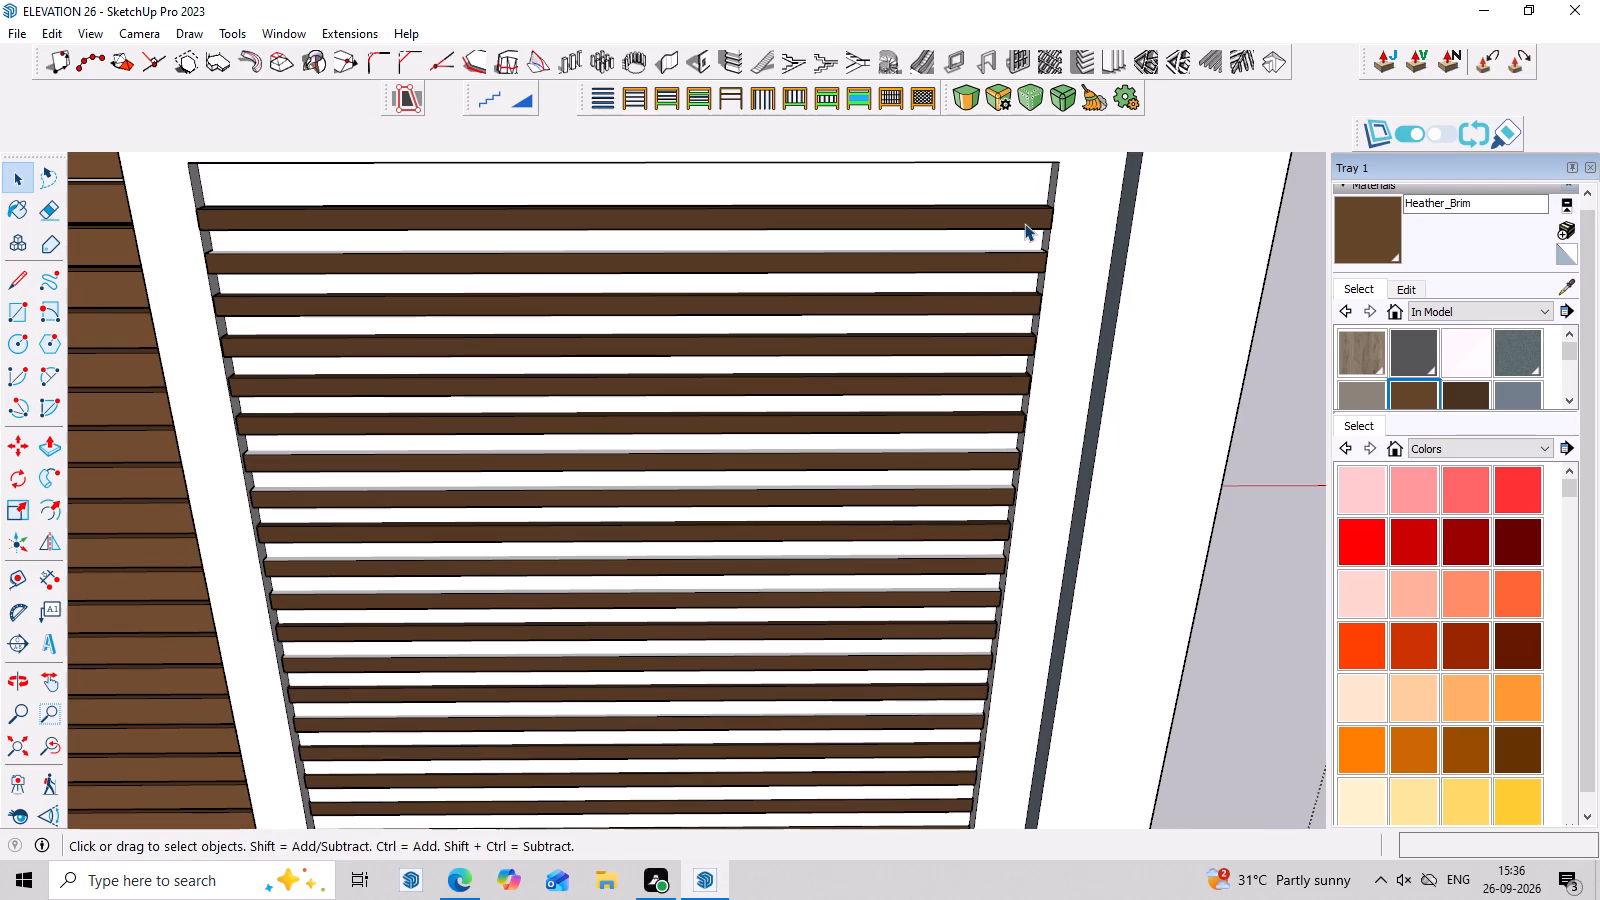
pyautogui.tripleClick(1024, 223)
pyautogui.click(1024, 223)
pyautogui.tripleClick(1017, 266)
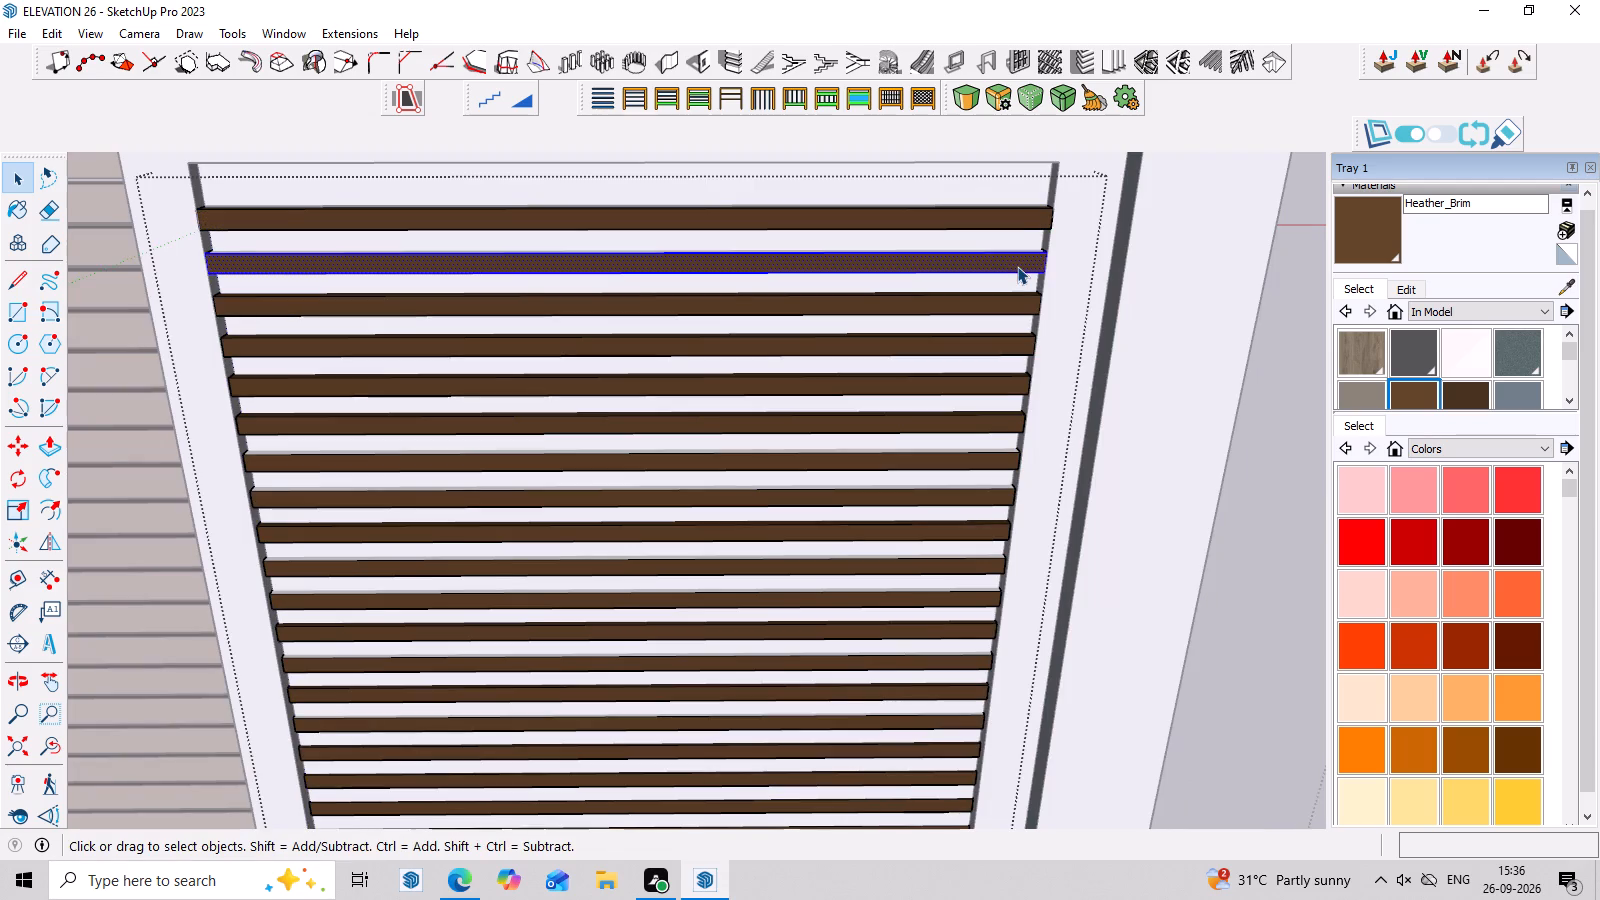
pyautogui.doubleClick(1022, 225)
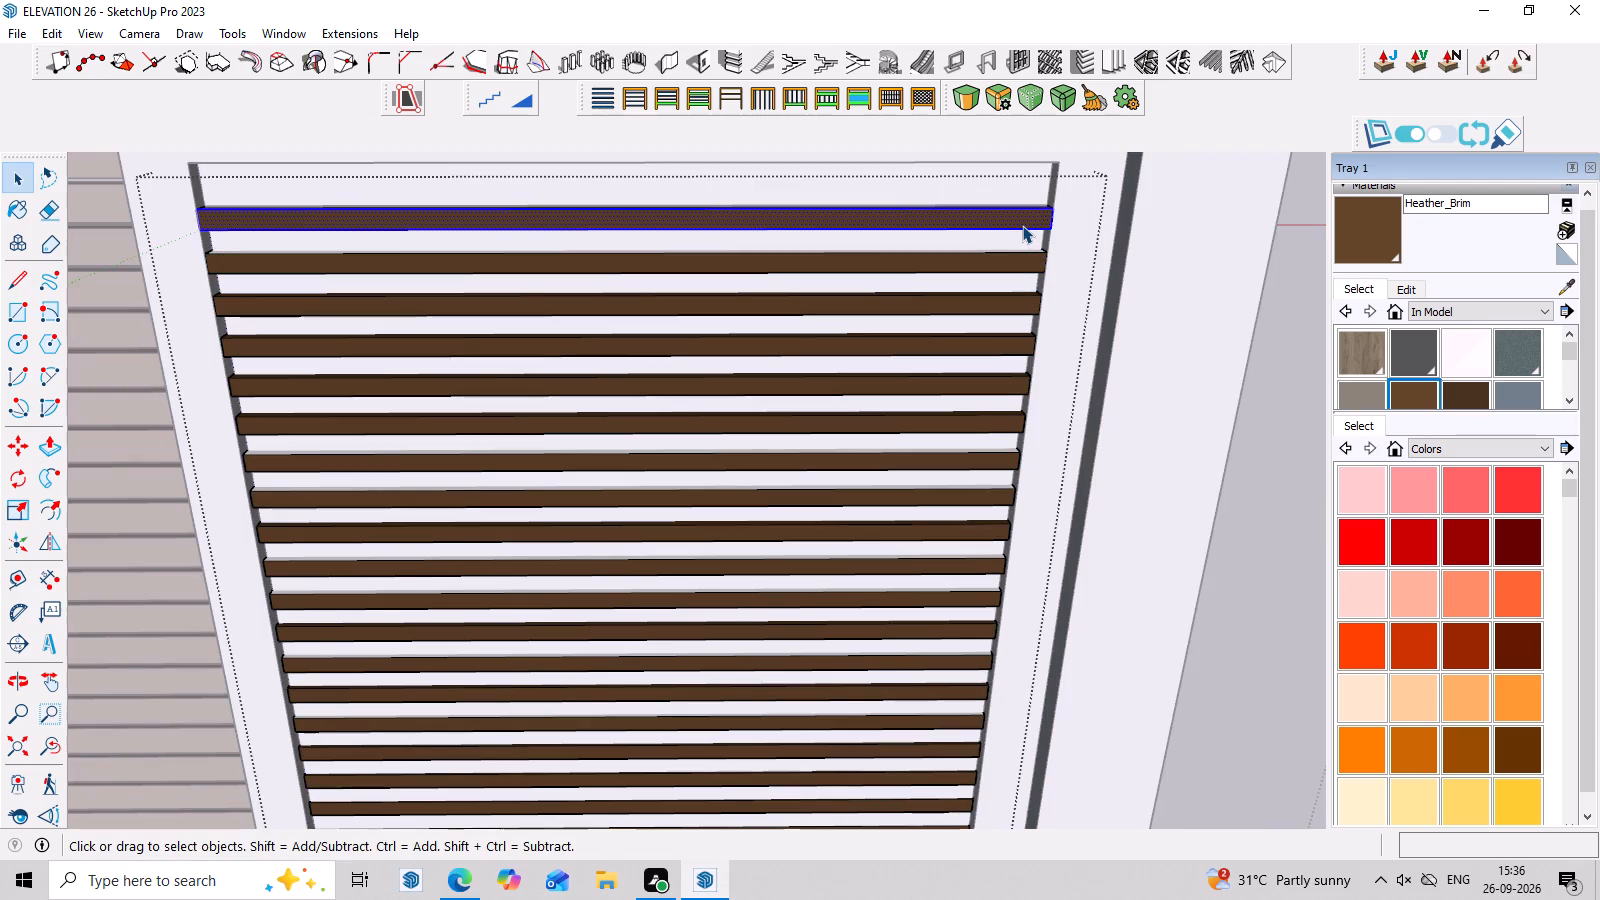
pyautogui.keyDown('shift'); pyautogui.doubleClick(1022, 264); pyautogui.keyUp('shift')
pyautogui.keyDown('shift'); pyautogui.tripleClick(1020, 303); pyautogui.keyUp('shift')
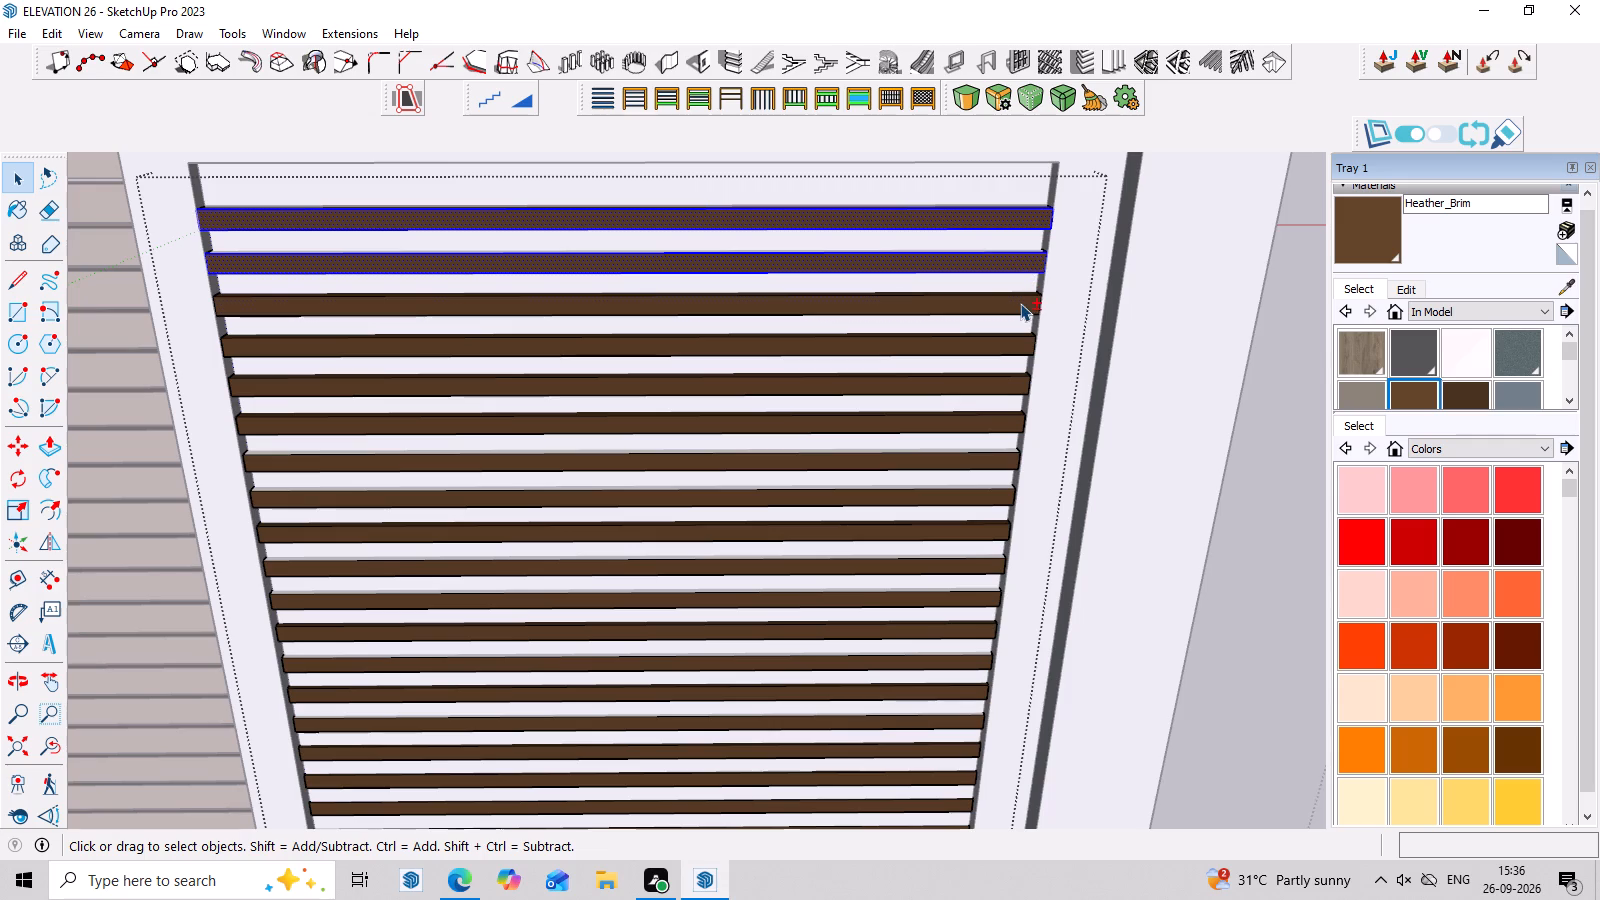
pyautogui.keyDown('shift'); pyautogui.click(1020, 303); pyautogui.keyUp('shift')
pyautogui.keyDown('shift'); pyautogui.doubleClick(1010, 335); pyautogui.keyUp('shift')
pyautogui.keyDown('shift'); pyautogui.doubleClick(1010, 349); pyautogui.keyUp('shift')
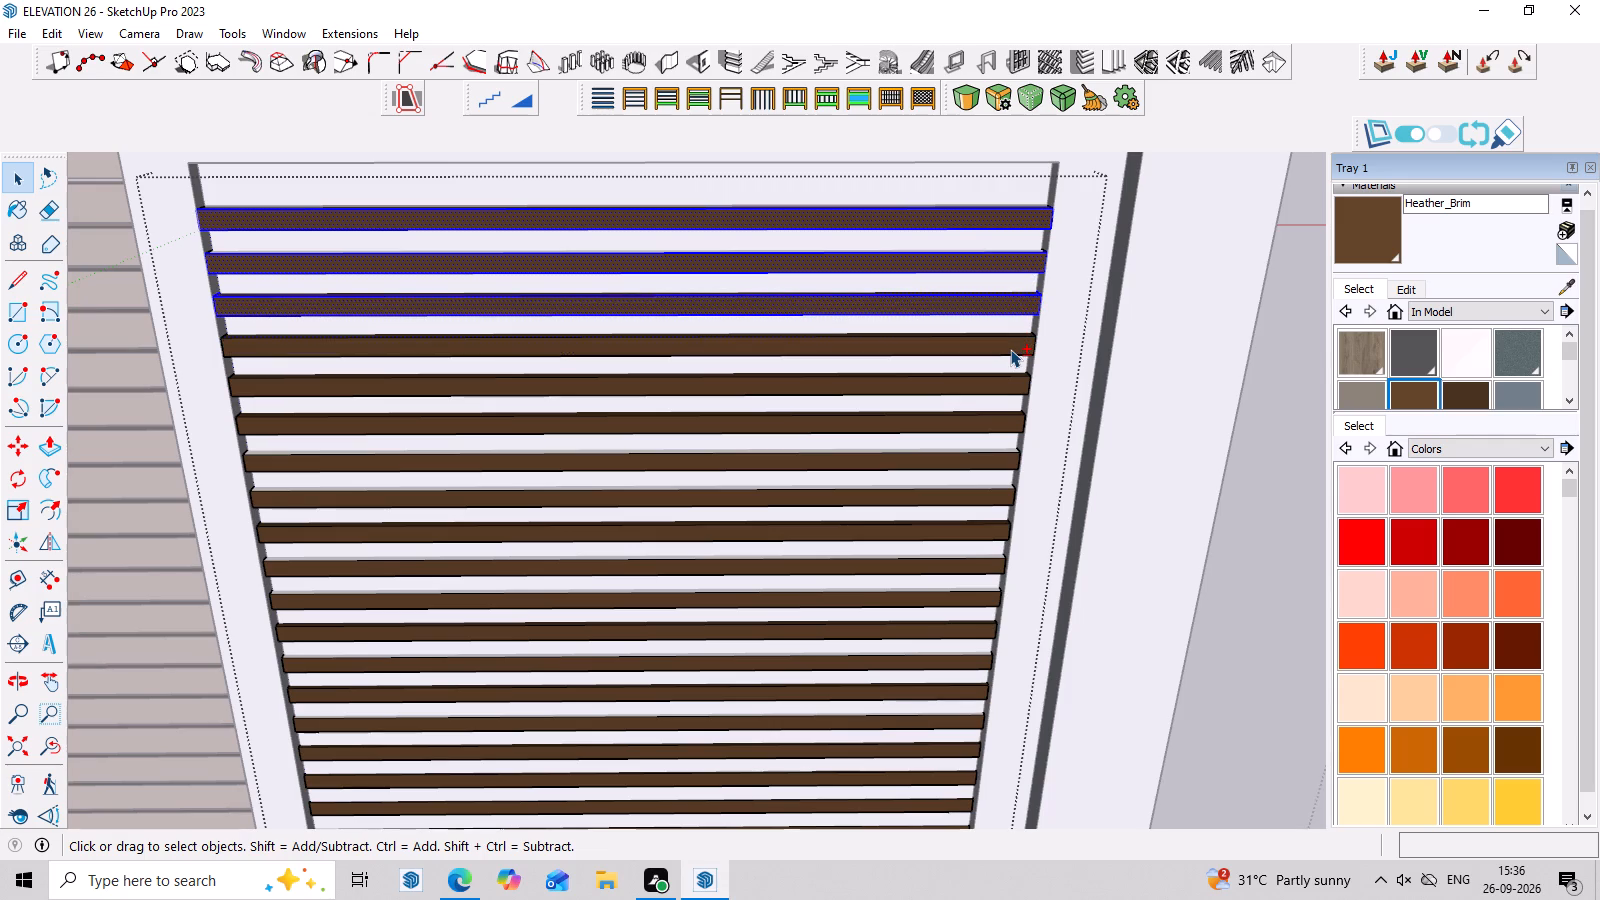
pyautogui.keyDown('shift'); pyautogui.tripleClick(1010, 352); pyautogui.keyUp('shift')
pyautogui.keyDown('shift'); pyautogui.tripleClick(1003, 381); pyautogui.keyUp('shift')
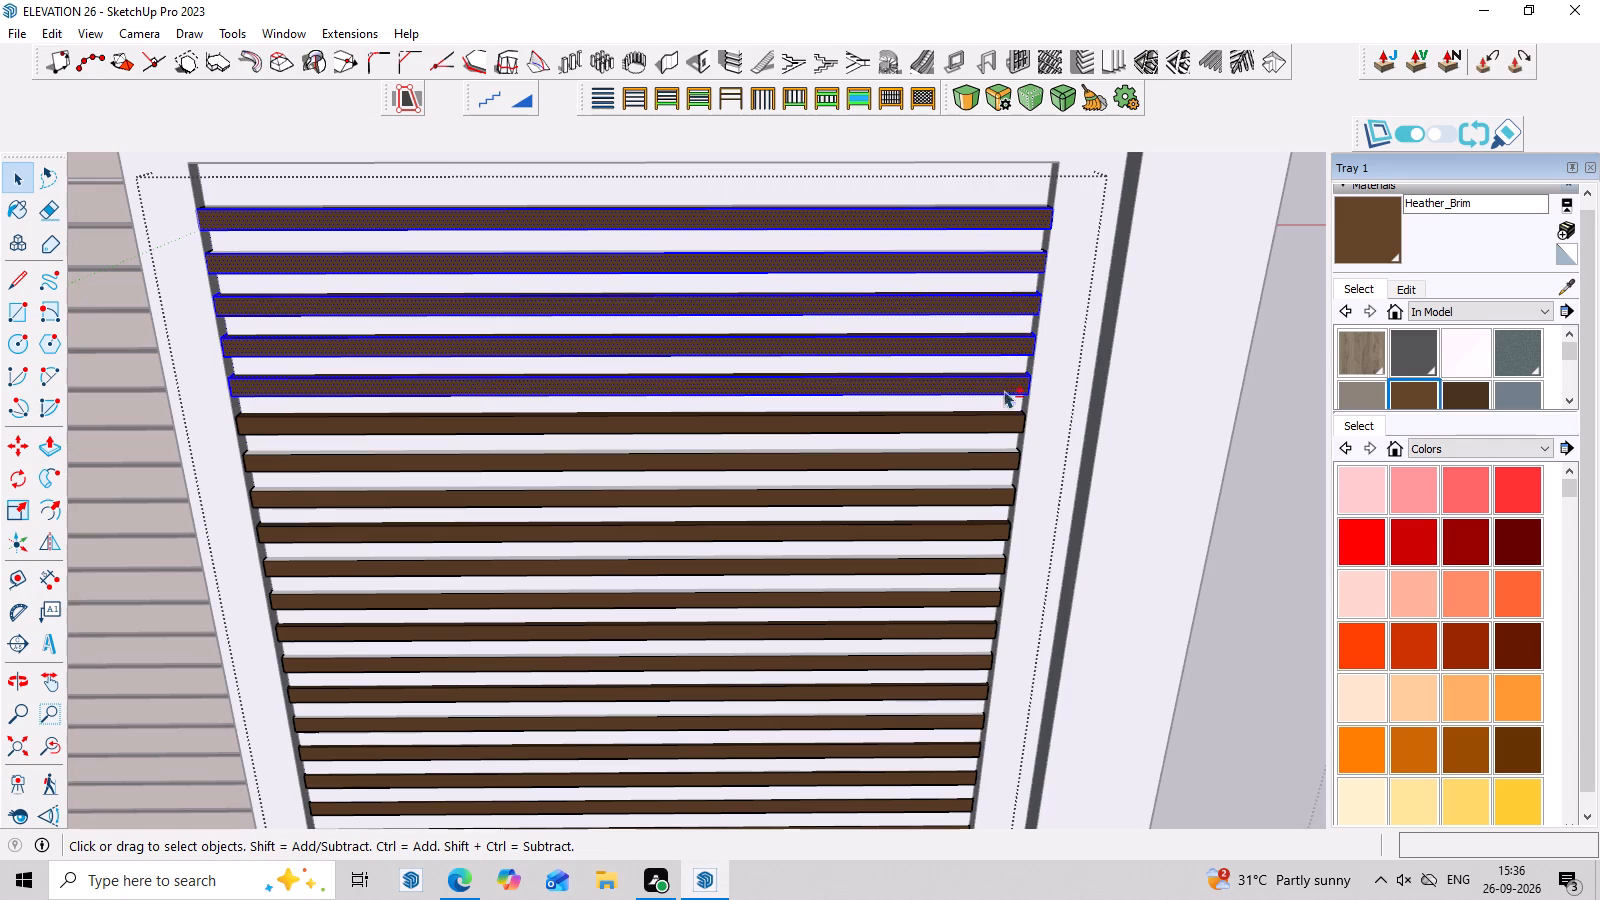
pyautogui.keyDown('shift'); pyautogui.tripleClick(1000, 422); pyautogui.keyUp('shift')
pyautogui.keyDown('shift'); pyautogui.tripleClick(994, 462); pyautogui.keyUp('shift')
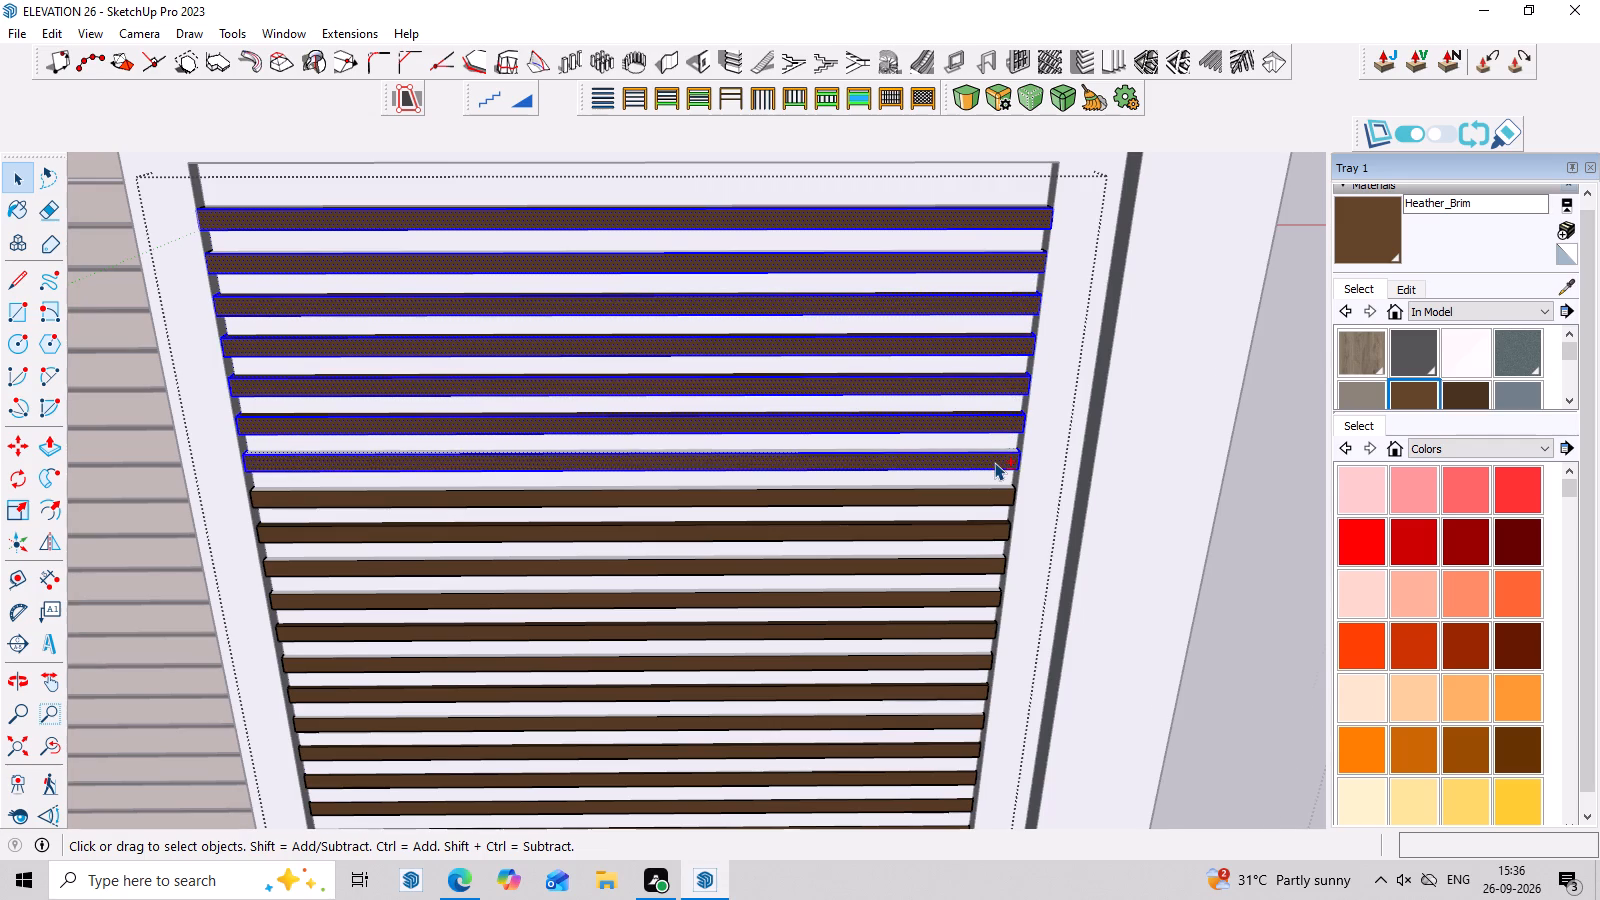
# Add the eighth through twelfth raised strips from the top of the recessed panel, with their connected geometry, to the selection.
pyautogui.keyDown('shift'); pyautogui.scroll(-3, 994, 462); pyautogui.keyUp('shift')
pyautogui.keyDown('shift'); pyautogui.moveTo(997, 563); pyautogui.dragTo(1014, 468, button='middle'); pyautogui.keyUp('shift')
pyautogui.keyDown('shift'); pyautogui.tripleClick(1010, 396); pyautogui.keyUp('shift')
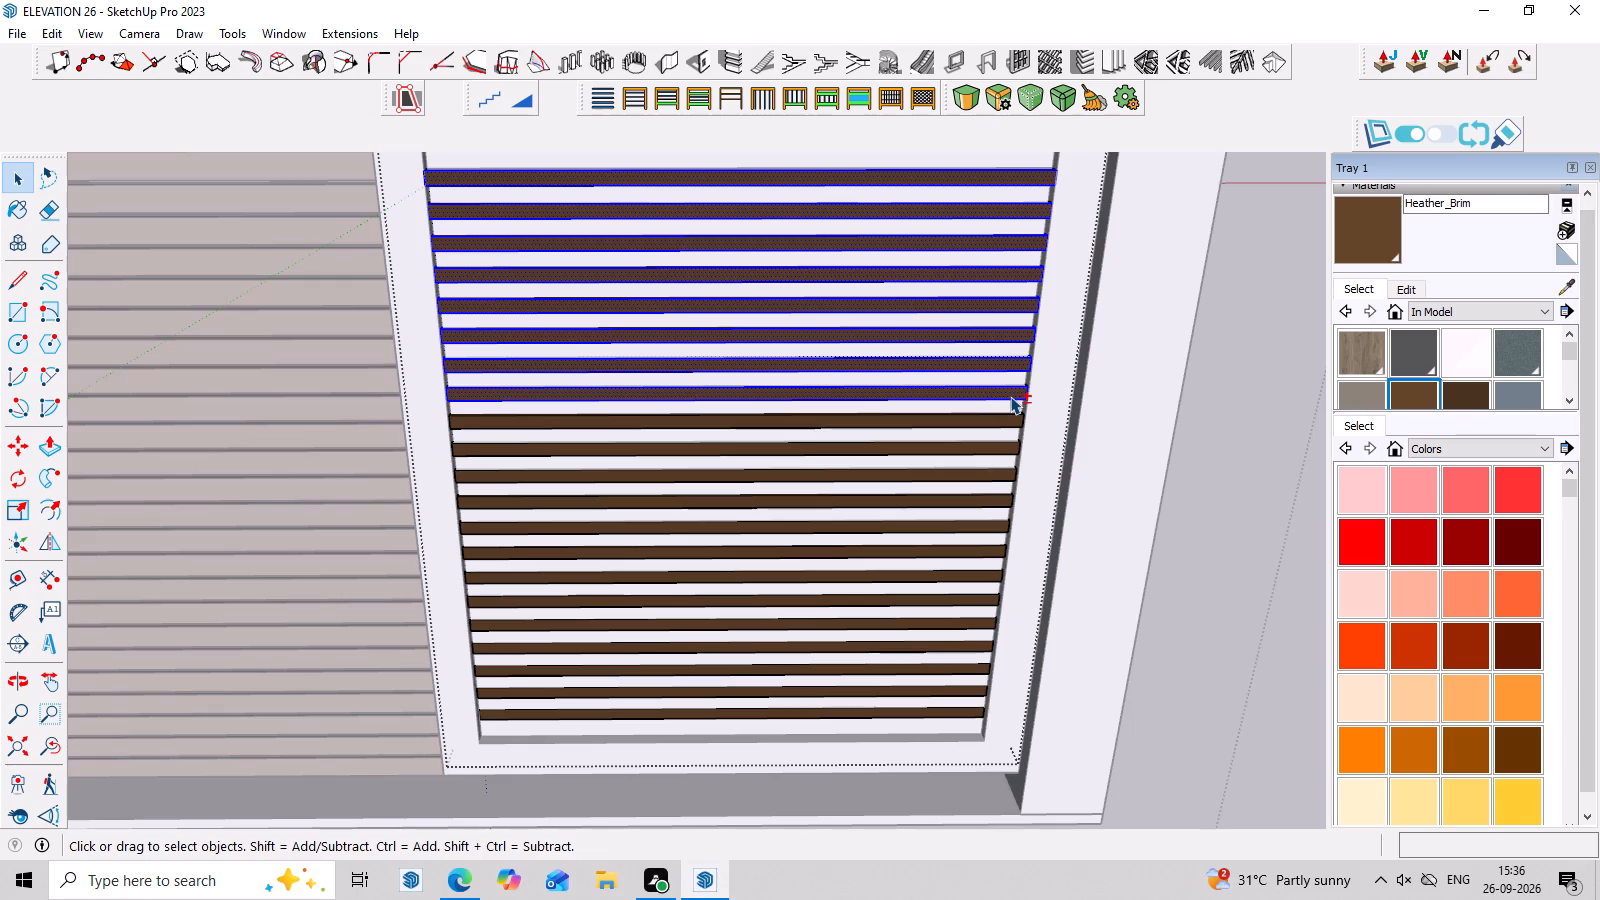
pyautogui.keyDown('shift'); pyautogui.tripleClick(1007, 419); pyautogui.keyUp('shift')
pyautogui.keyDown('shift'); pyautogui.doubleClick(1004, 445); pyautogui.keyUp('shift')
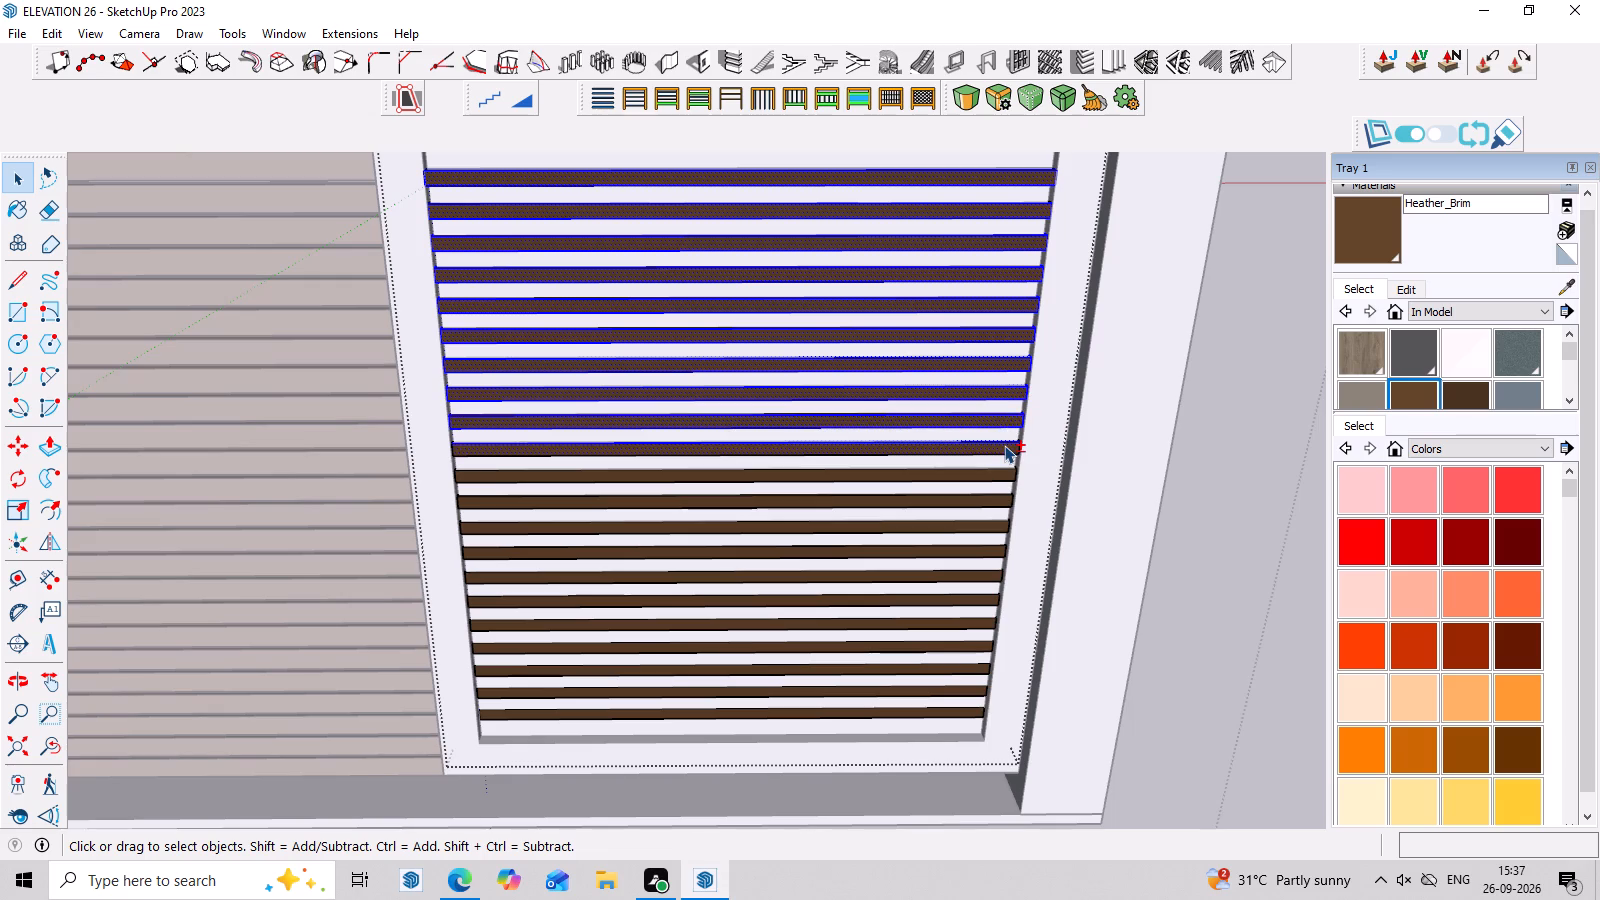
pyautogui.keyDown('shift'); pyautogui.tripleClick(999, 445); pyautogui.keyUp('shift')
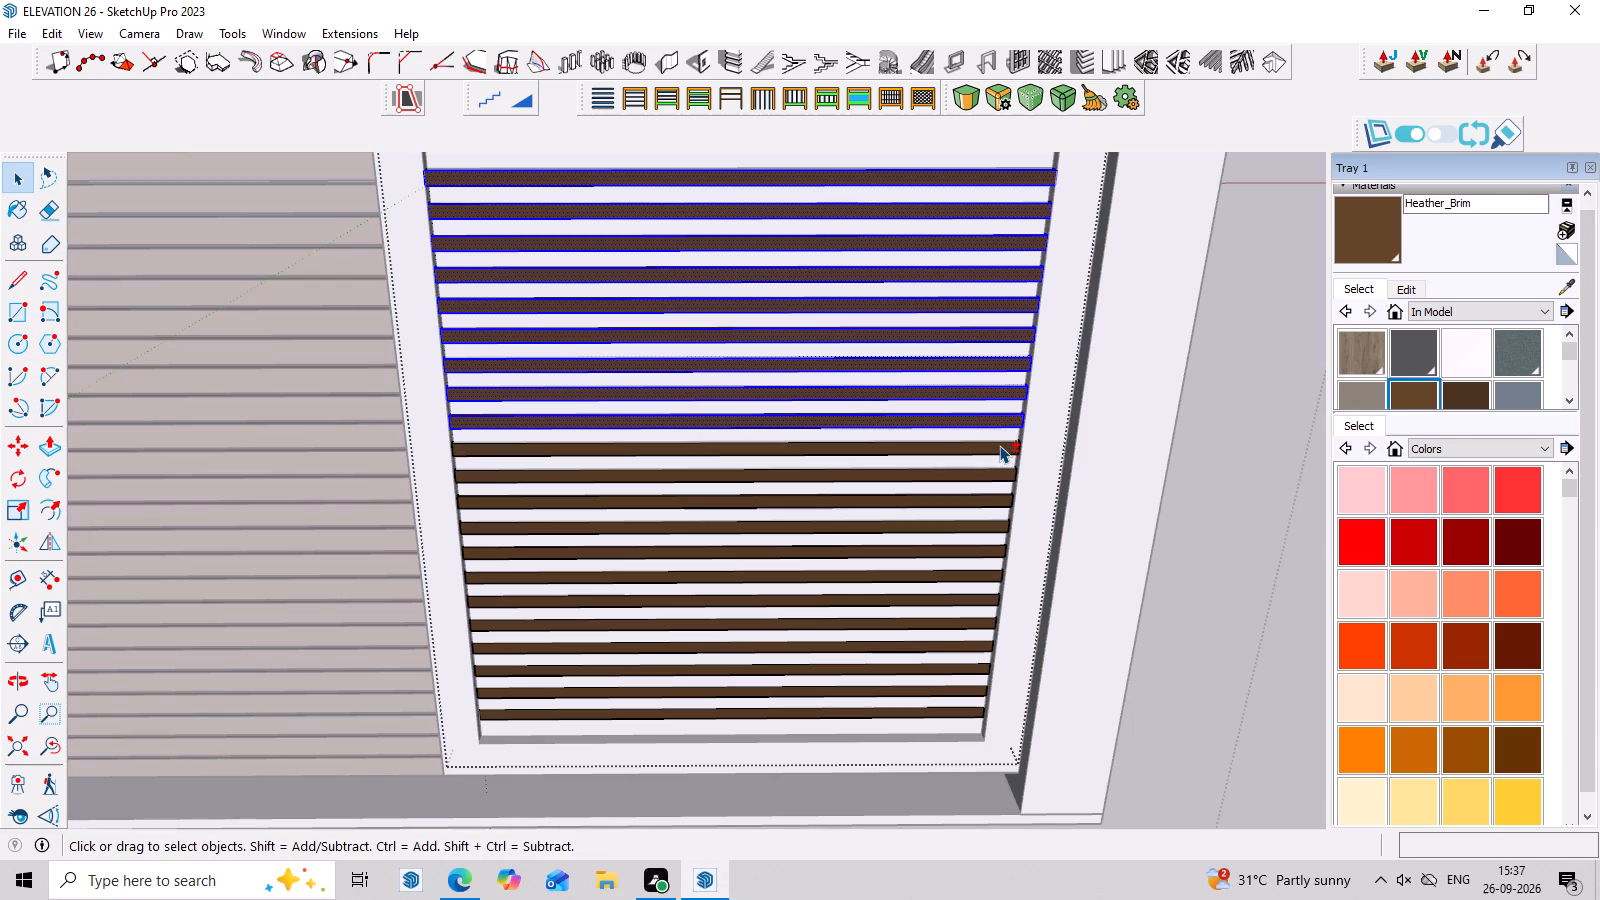
pyautogui.keyDown('shift'); pyautogui.tripleClick(998, 451); pyautogui.keyUp('shift')
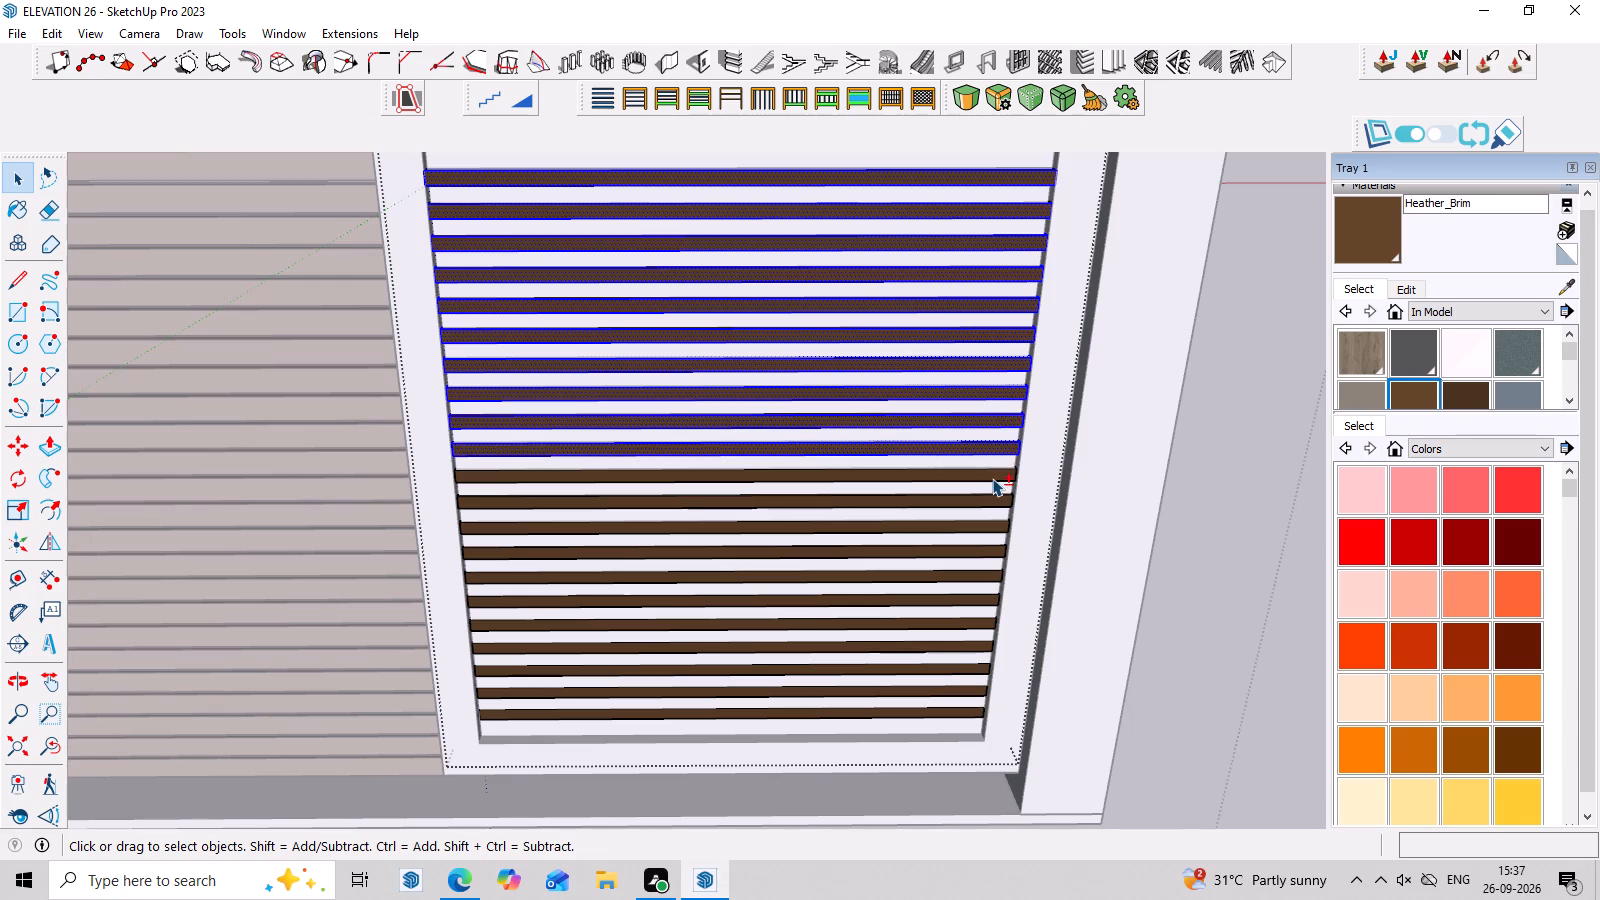
pyautogui.keyDown('shift'); pyautogui.tripleClick(992, 478); pyautogui.keyUp('shift')
pyautogui.keyDown('shift'); pyautogui.tripleClick(990, 502); pyautogui.keyUp('shift')
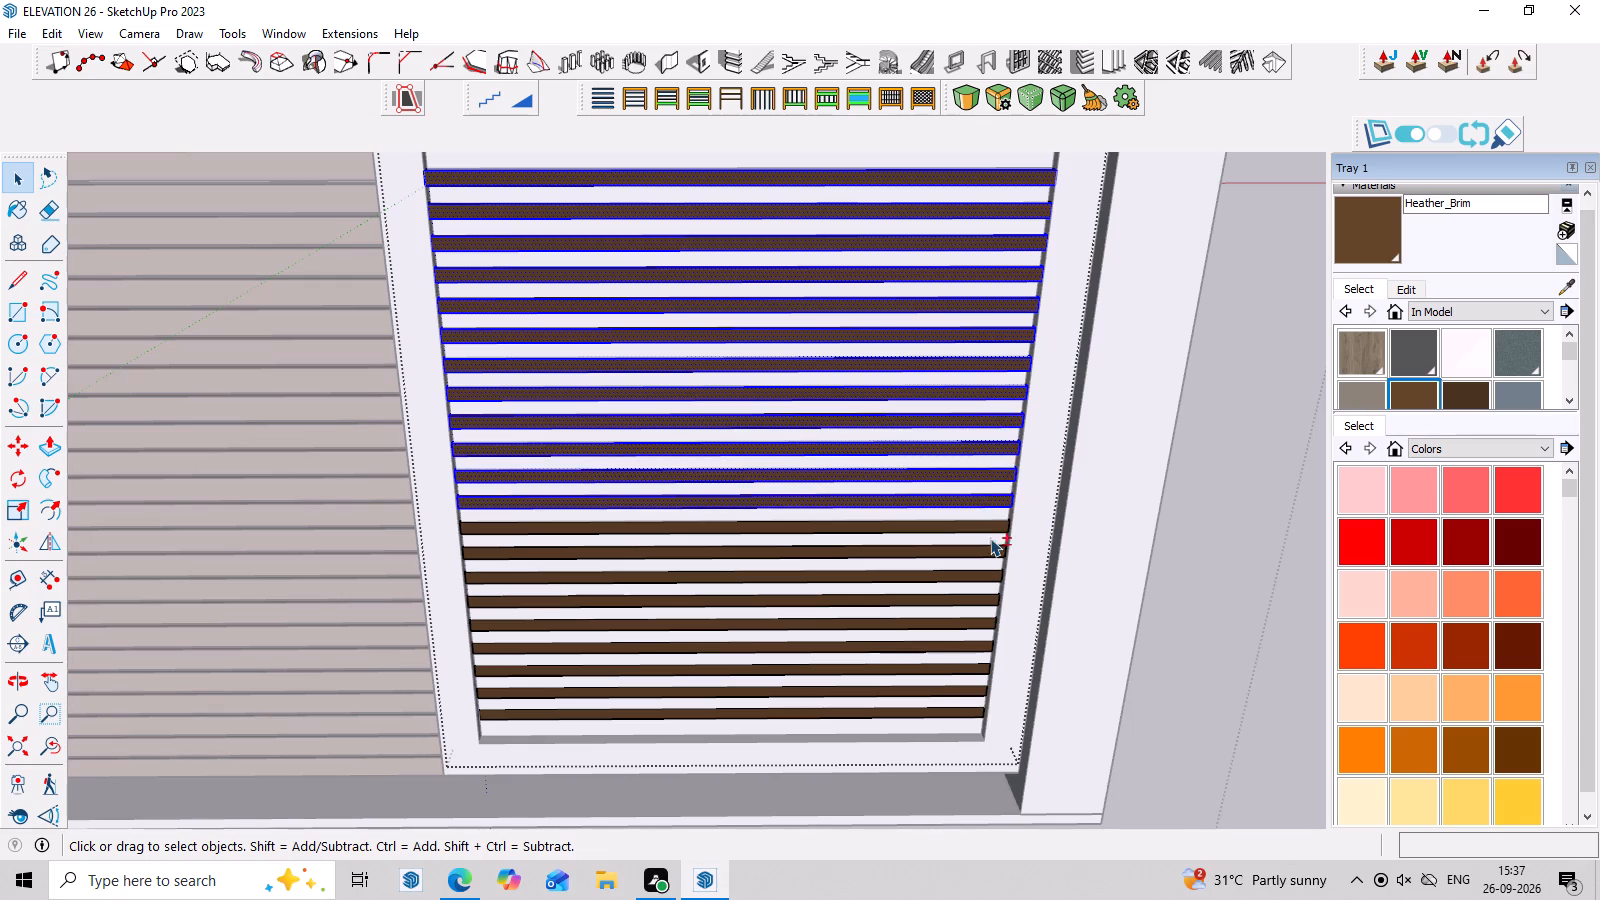
# Add the thirteenth strip from the top through the bottom strip of the recessed panel to the selection.
pyautogui.keyDown('shift'); pyautogui.tripleClick(992, 525); pyautogui.keyUp('shift')
pyautogui.keyDown('shift'); pyautogui.click(989, 557); pyautogui.keyUp('shift')
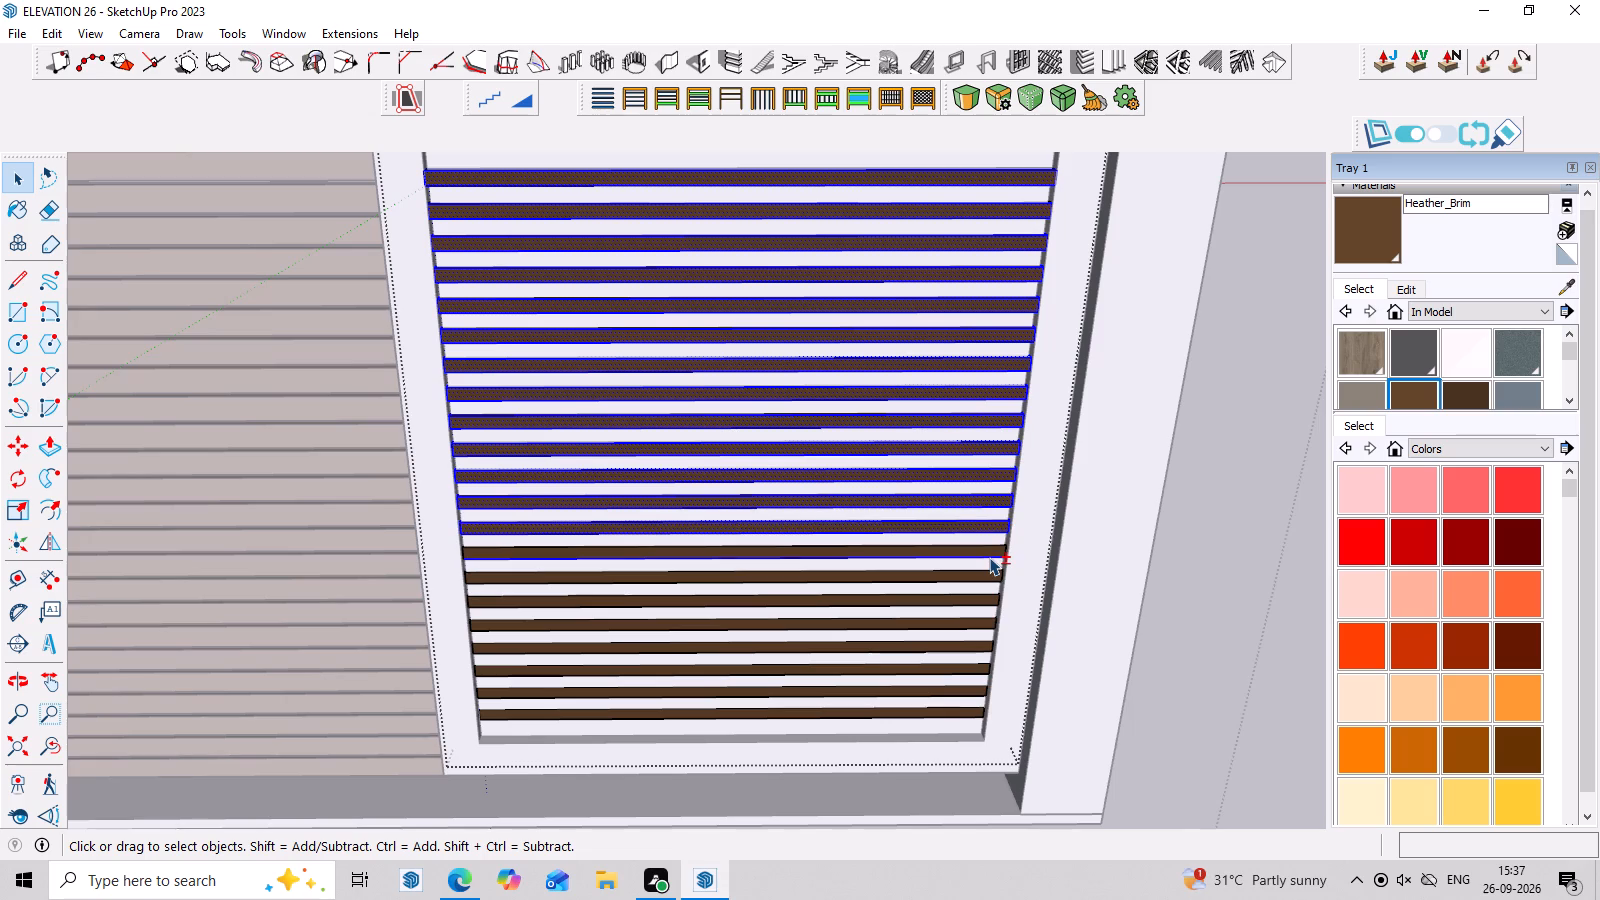
pyautogui.keyDown('shift'); pyautogui.doubleClick(989, 557); pyautogui.keyUp('shift')
pyautogui.keyDown('shift'); pyautogui.tripleClick(980, 580); pyautogui.keyUp('shift')
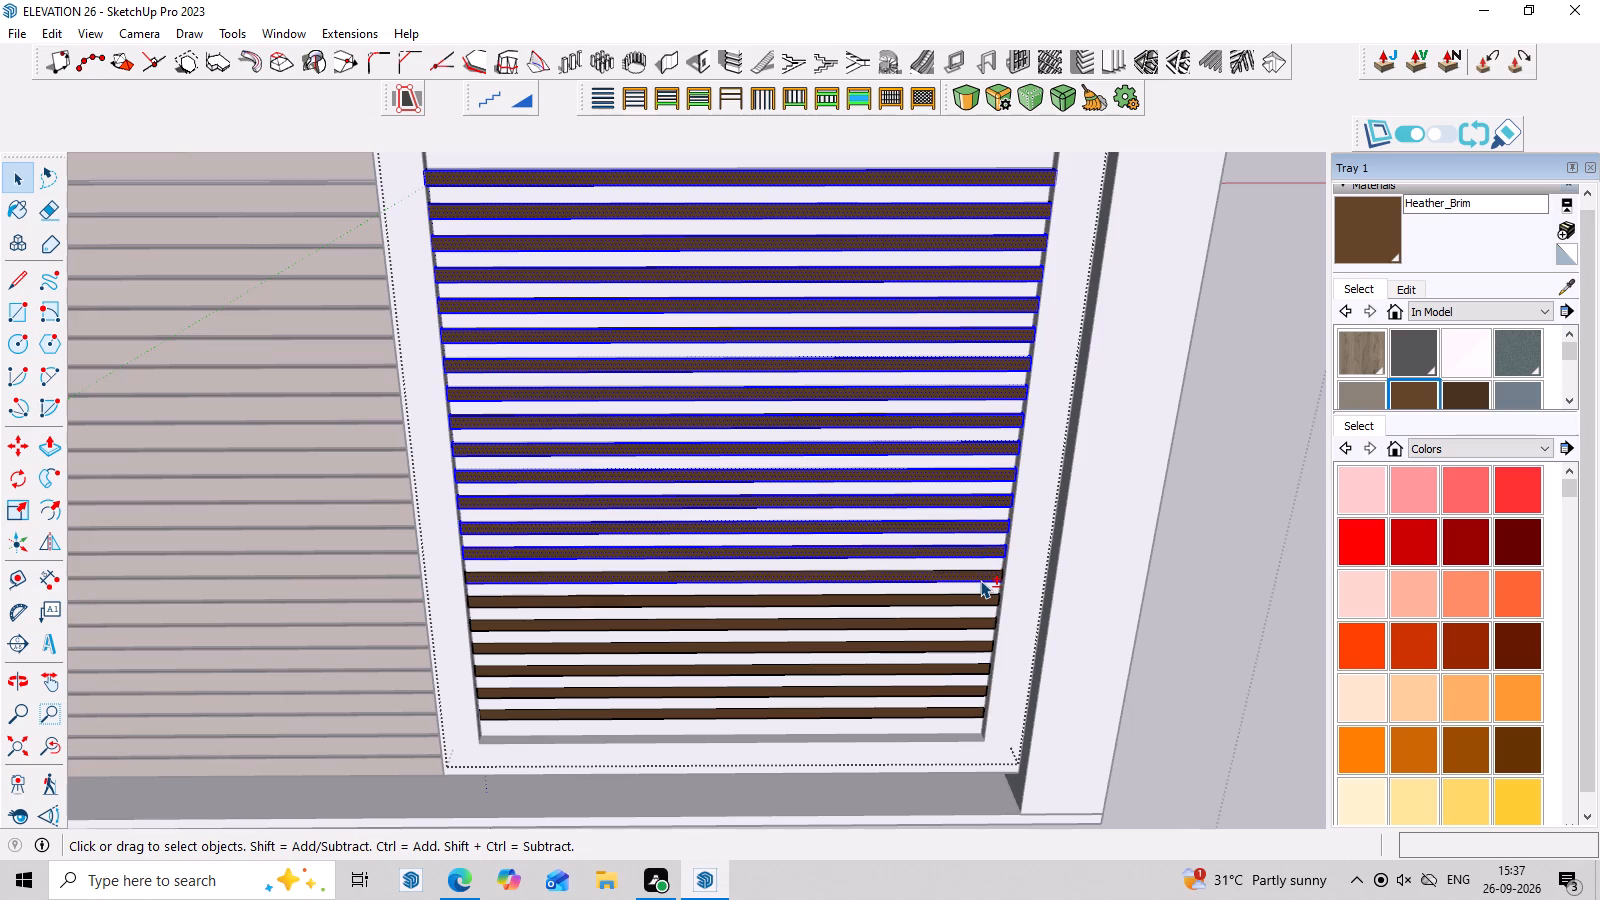
pyautogui.keyDown('shift'); pyautogui.tripleClick(982, 599); pyautogui.keyUp('shift')
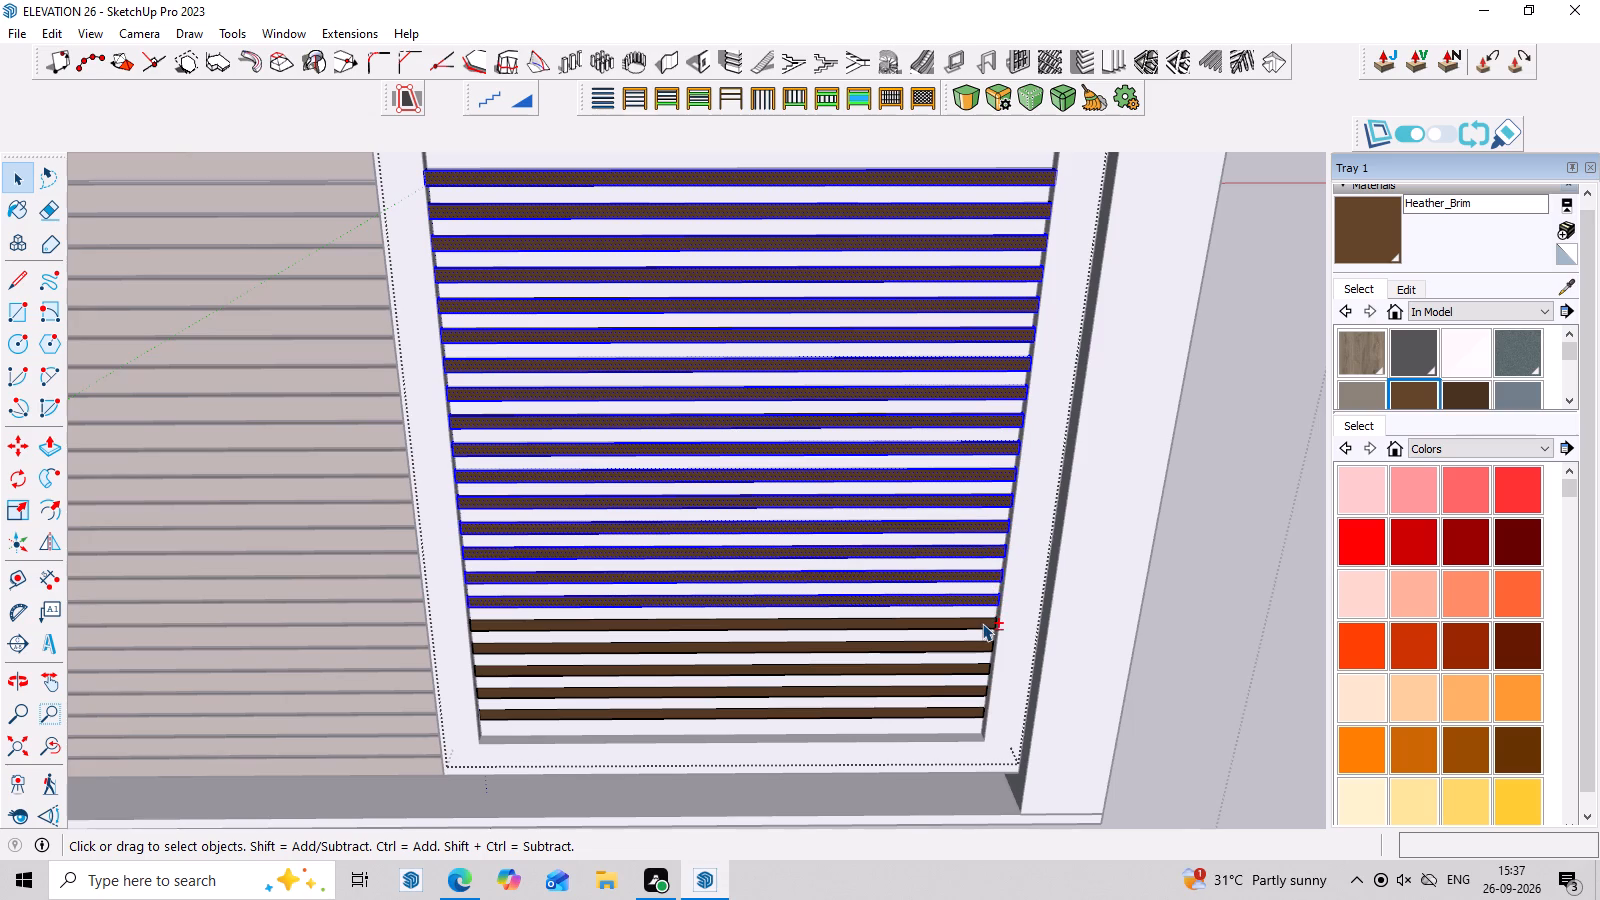
pyautogui.keyDown('shift'); pyautogui.tripleClick(982, 623); pyautogui.keyUp('shift')
pyautogui.keyDown('shift'); pyautogui.tripleClick(980, 647); pyautogui.keyUp('shift')
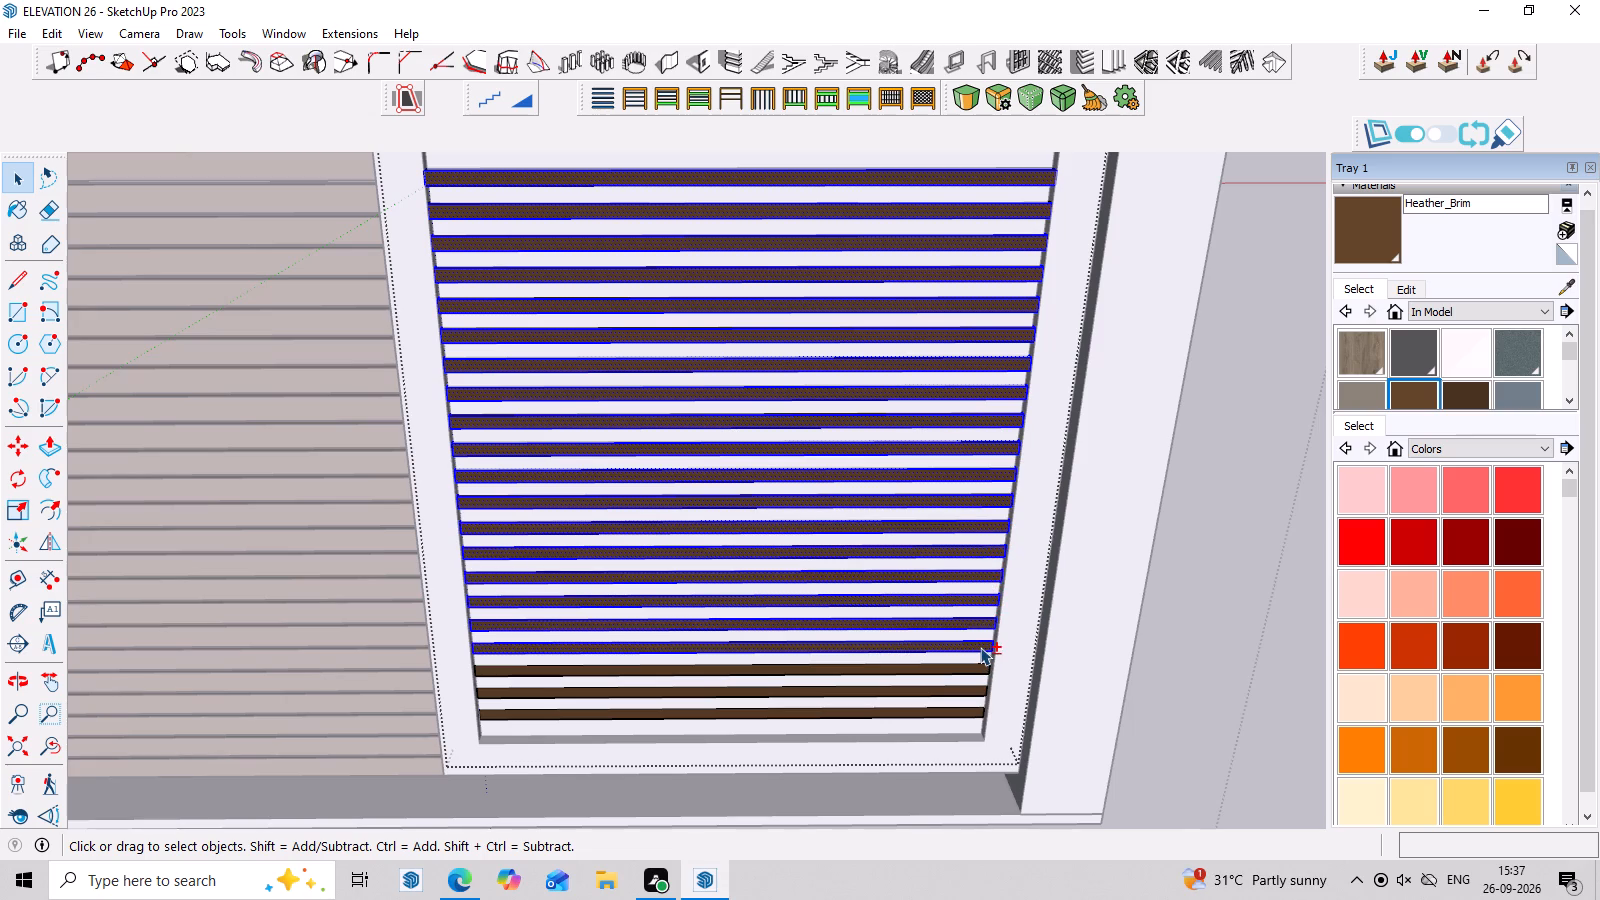
pyautogui.keyDown('shift'); pyautogui.doubleClick(975, 665); pyautogui.keyUp('shift')
pyautogui.keyDown('shift'); pyautogui.doubleClick(974, 670); pyautogui.keyUp('shift')
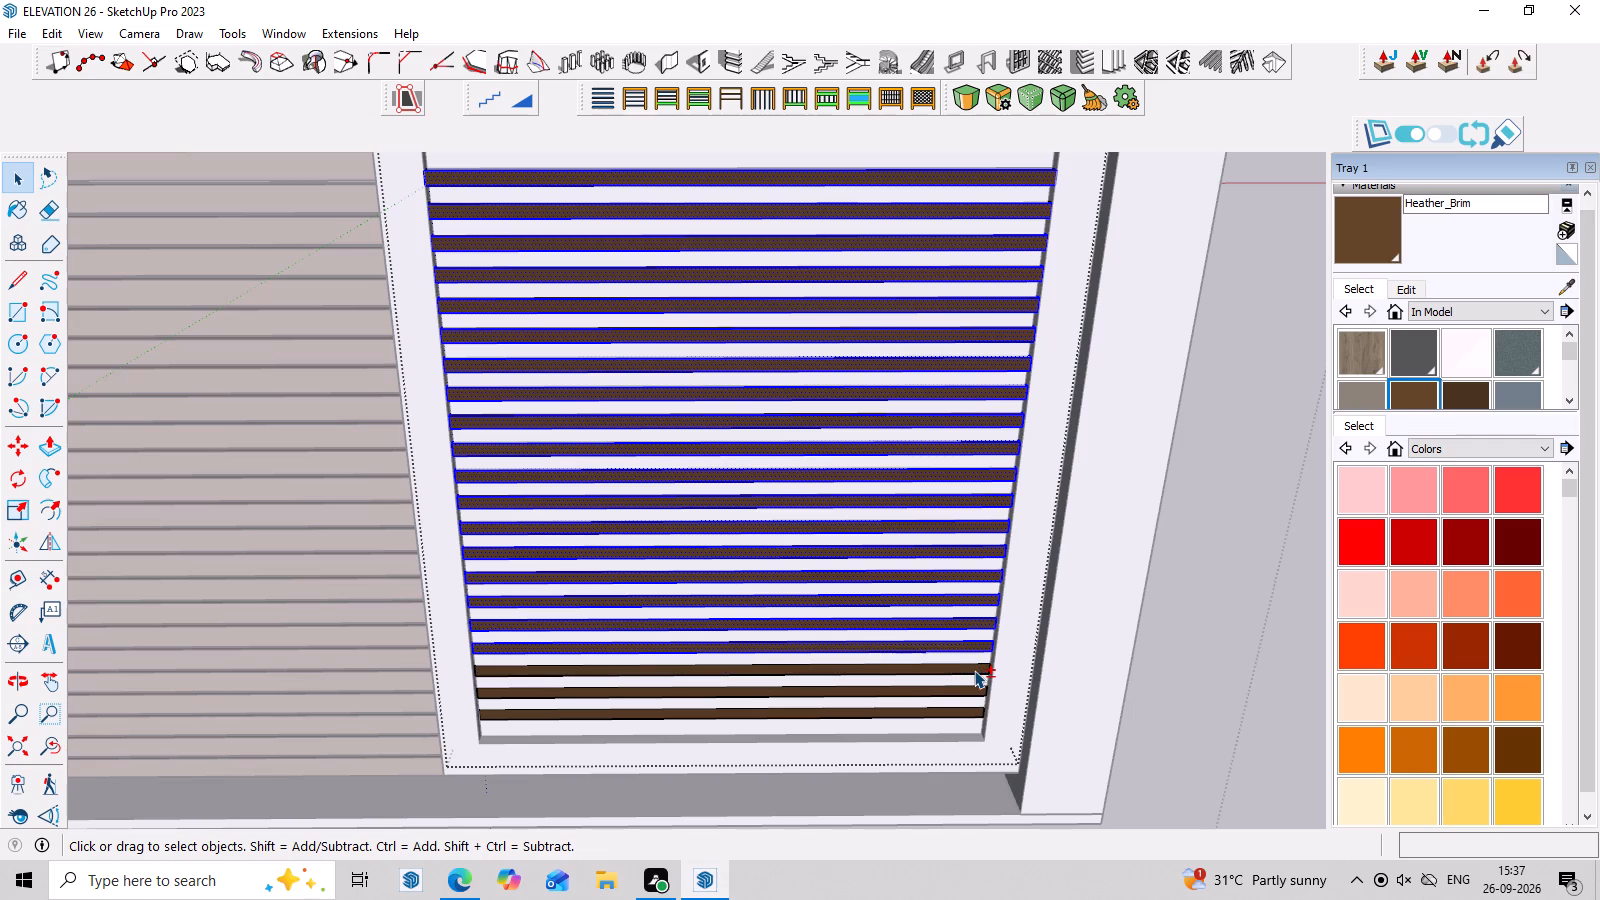
pyautogui.keyDown('shift'); pyautogui.tripleClick(974, 672); pyautogui.keyUp('shift')
pyautogui.keyDown('shift'); pyautogui.tripleClick(968, 690); pyautogui.keyUp('shift')
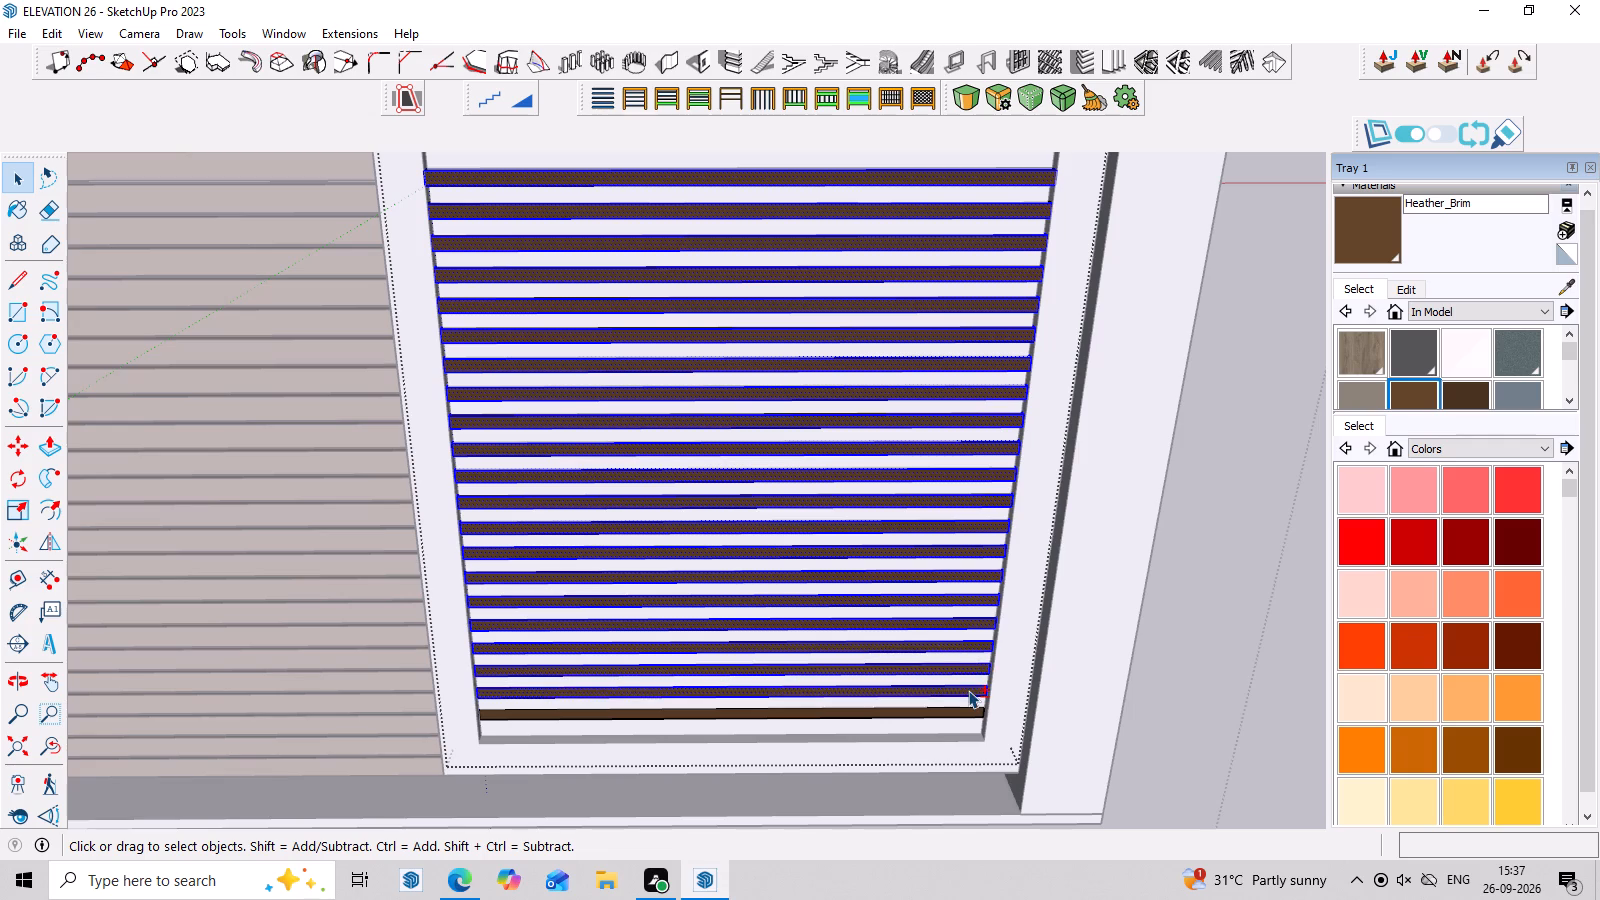
pyautogui.keyDown('shift'); pyautogui.doubleClick(967, 713); pyautogui.keyUp('shift')
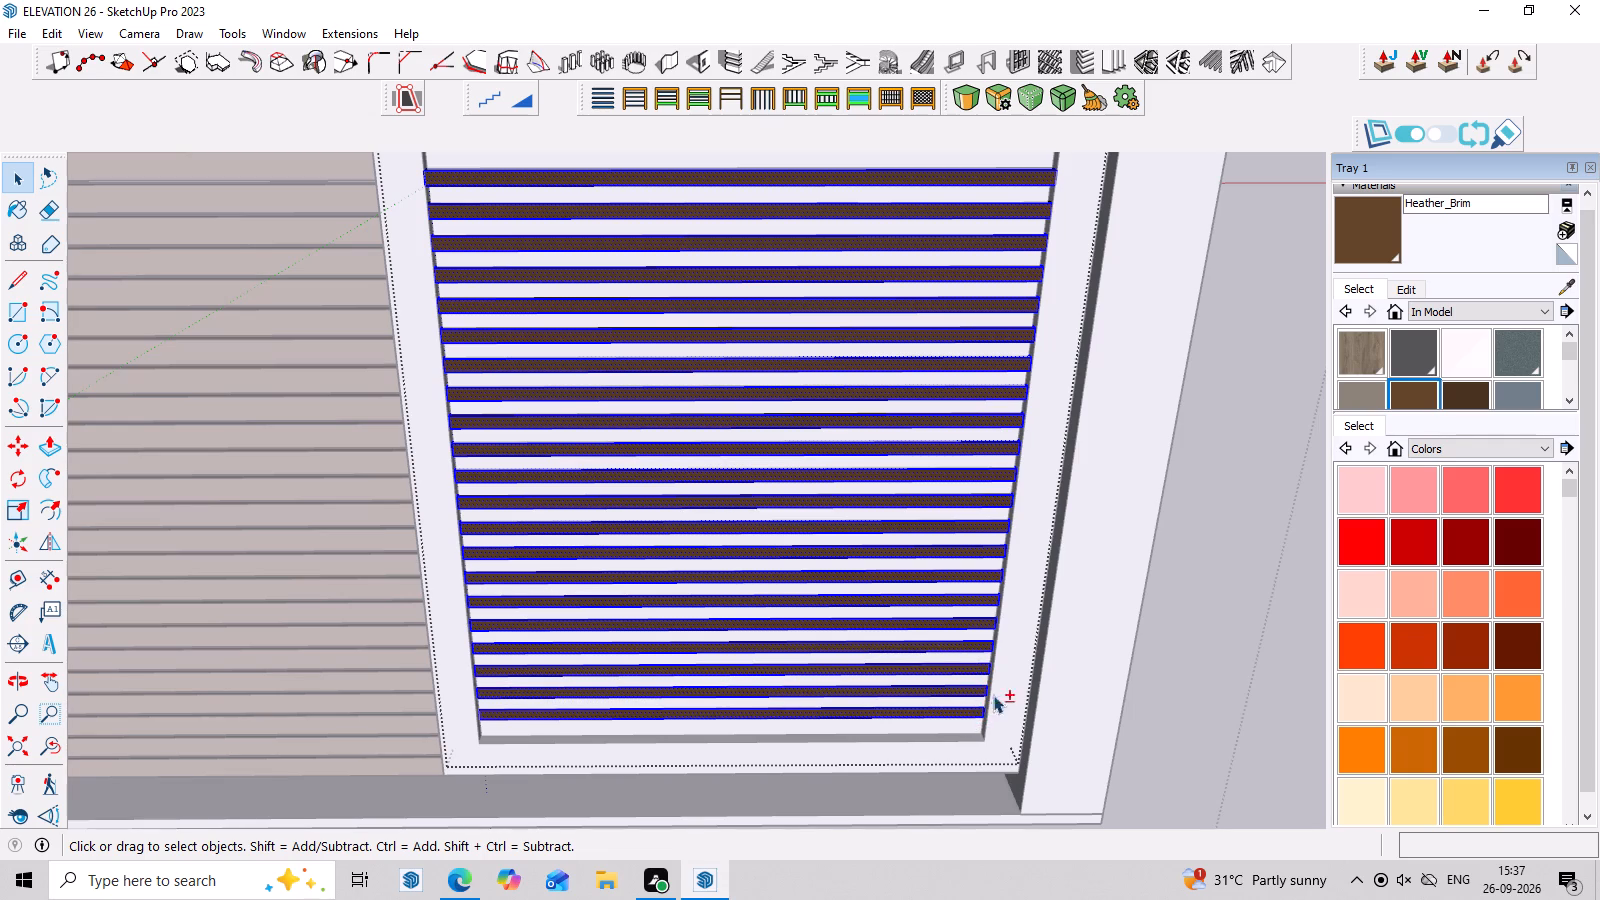
# Paint the selected raised strips with the brown Heather_Brim material and leave the panel group.
pyautogui.click(1417, 409)
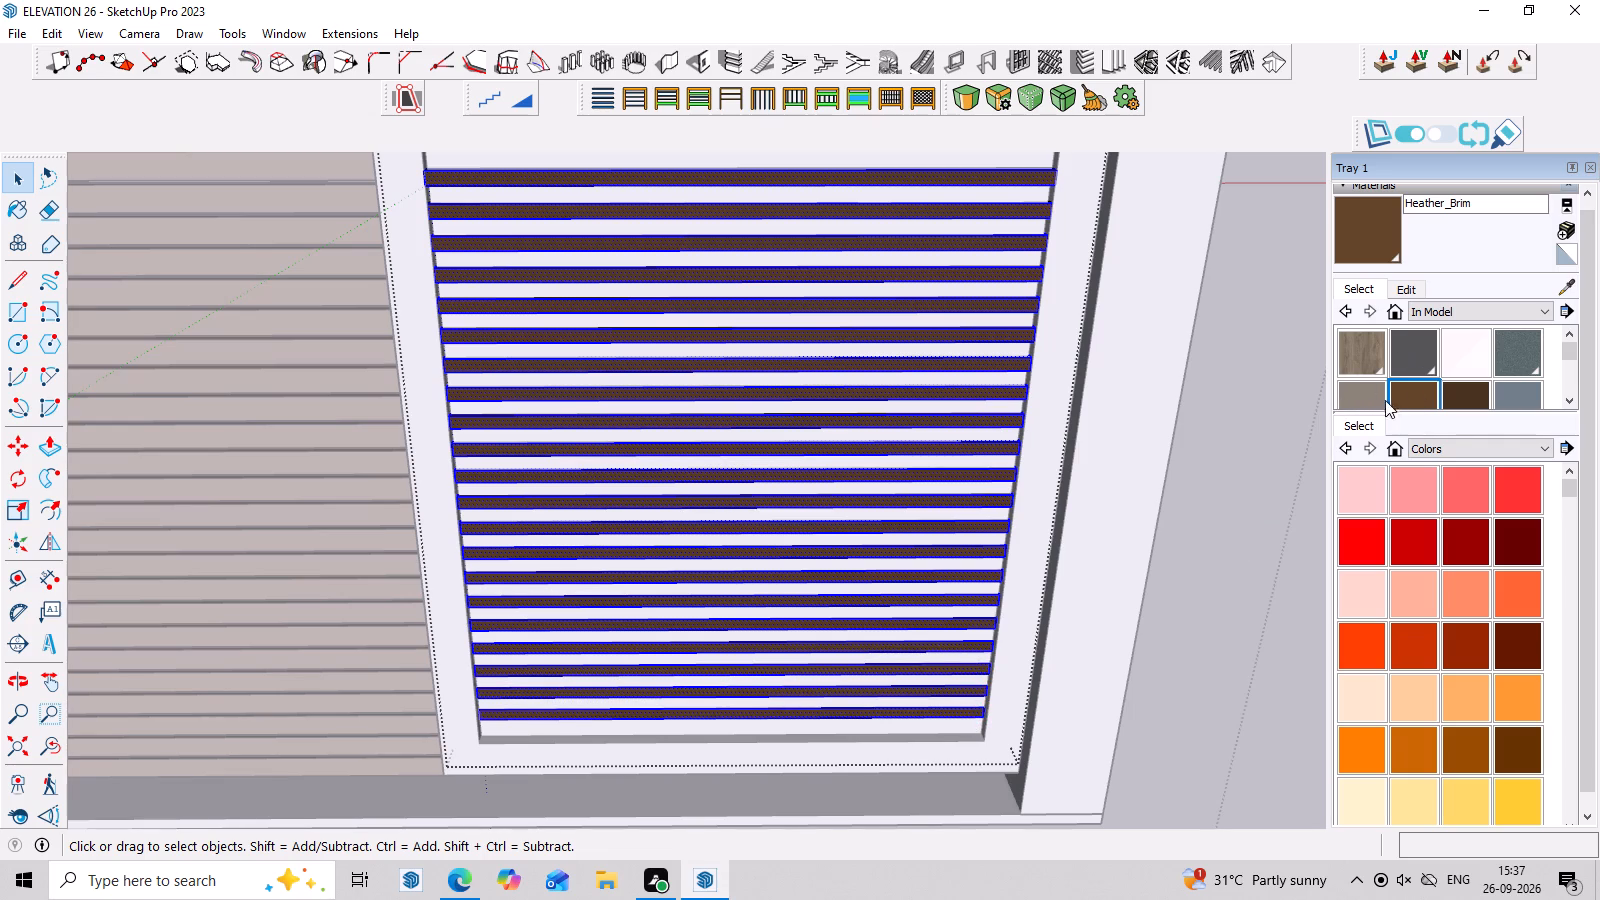
pyautogui.doubleClick(1402, 388)
pyautogui.scroll(3, 904, 213)
pyautogui.click(931, 210)
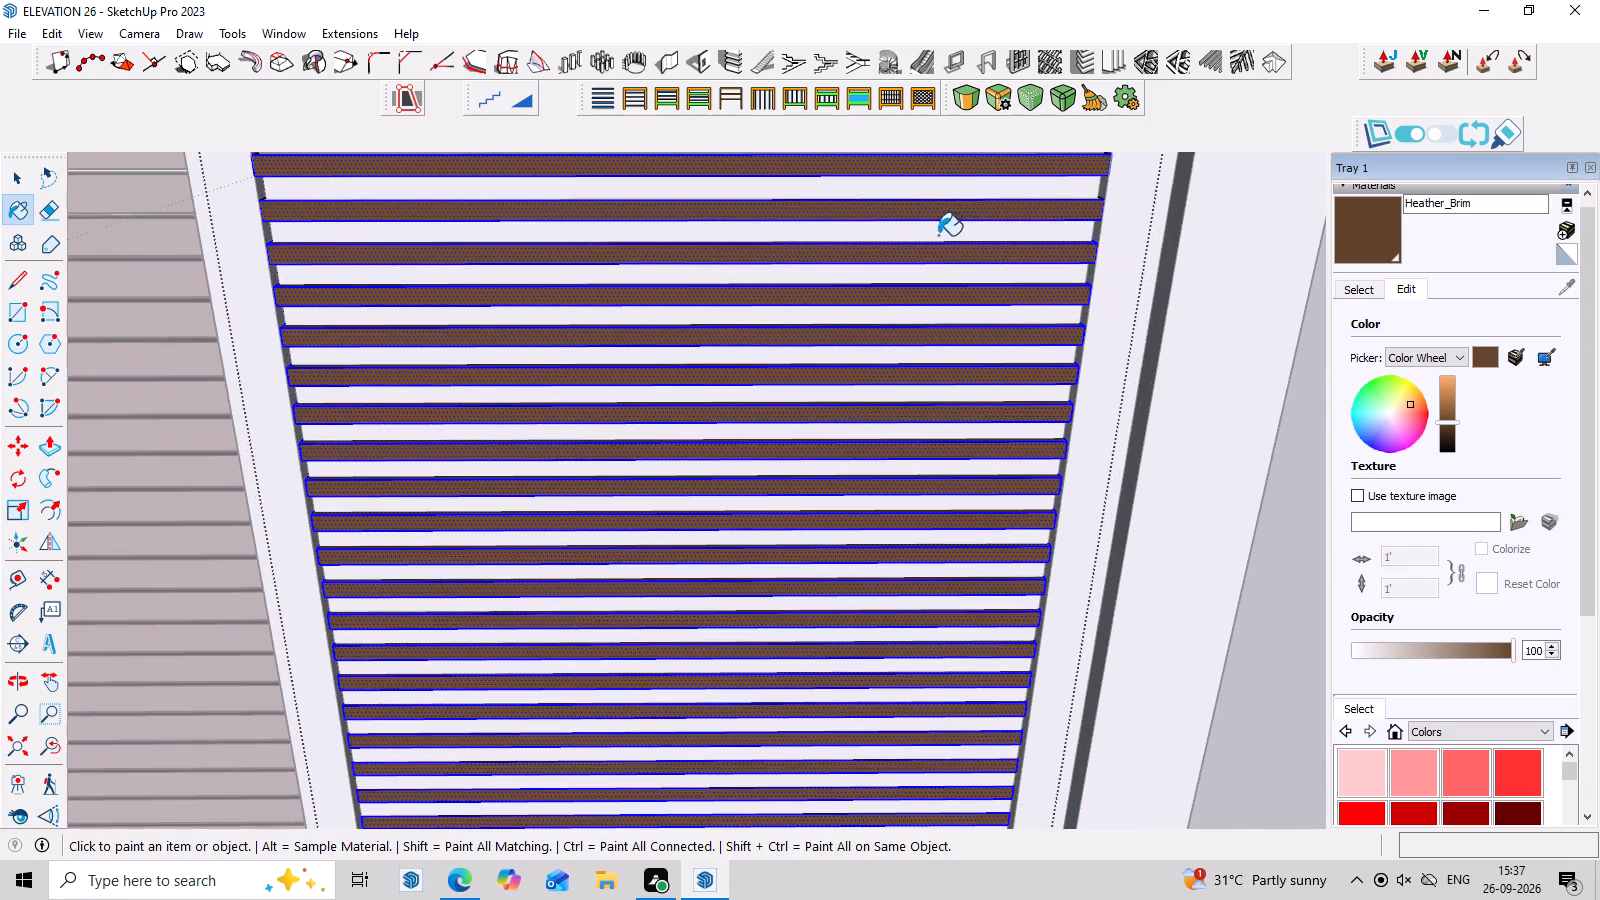
pyautogui.scroll(-10, 942, 249)
pyautogui.moveTo(1119, 561); pyautogui.dragTo(1127, 460, button='middle')
pyautogui.press('space')
pyautogui.click(1219, 332)
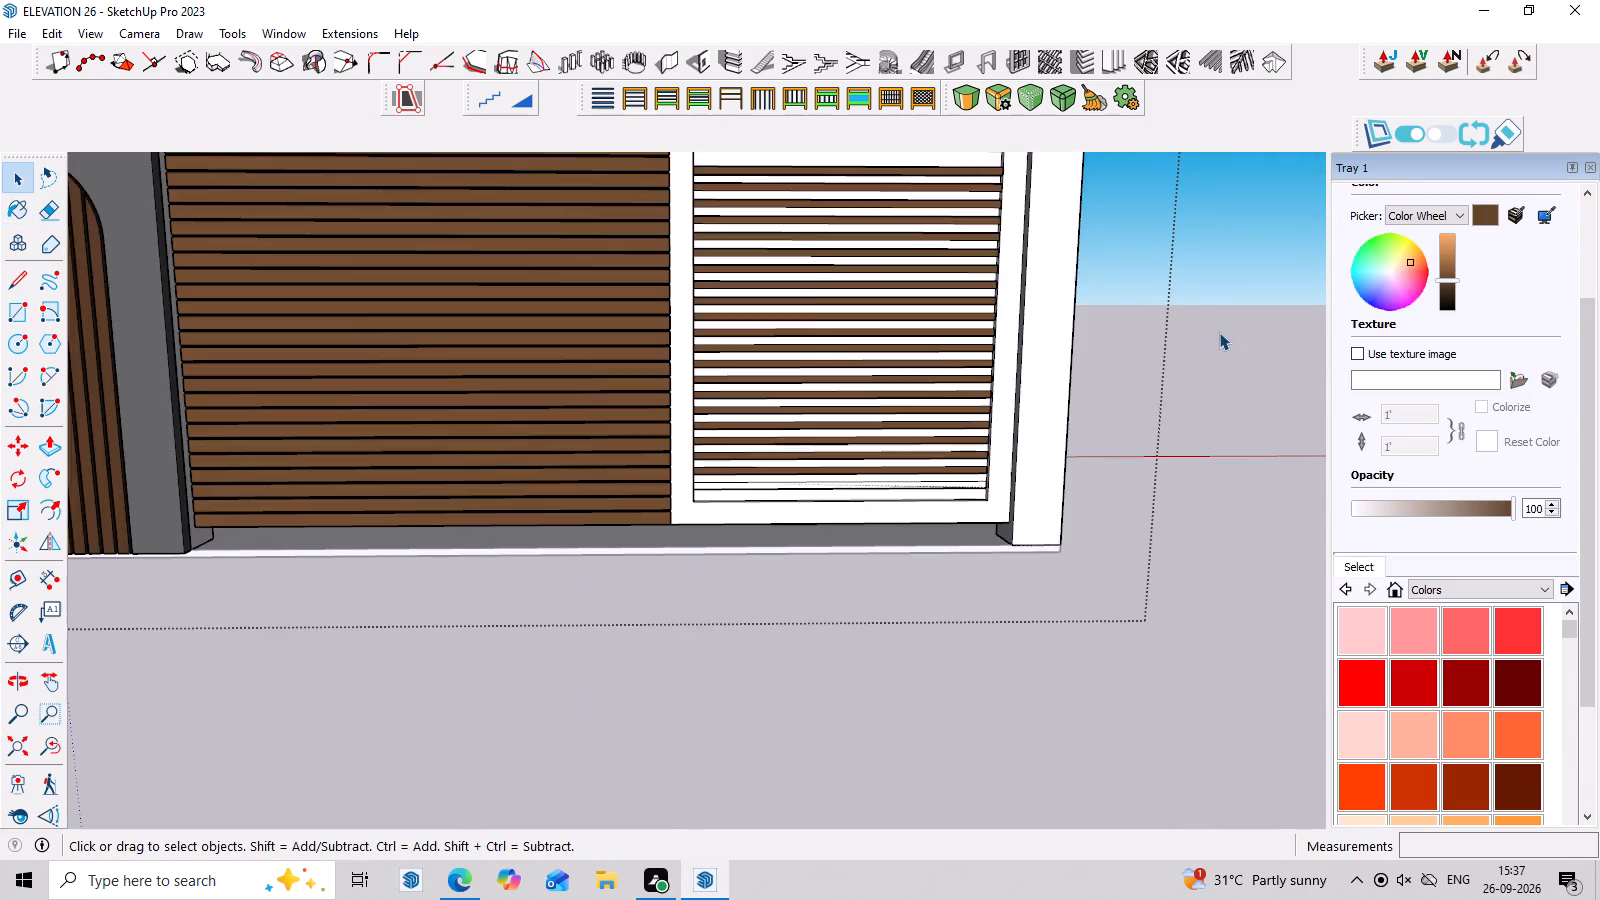
# Examine the painted strips and the surrounding frame of the recessed panel from several angles.
pyautogui.scroll(-5, 1203, 474)
pyautogui.moveTo(1278, 370); pyautogui.dragTo(1147, 305, button='middle')
pyautogui.scroll(6, 1137, 286)
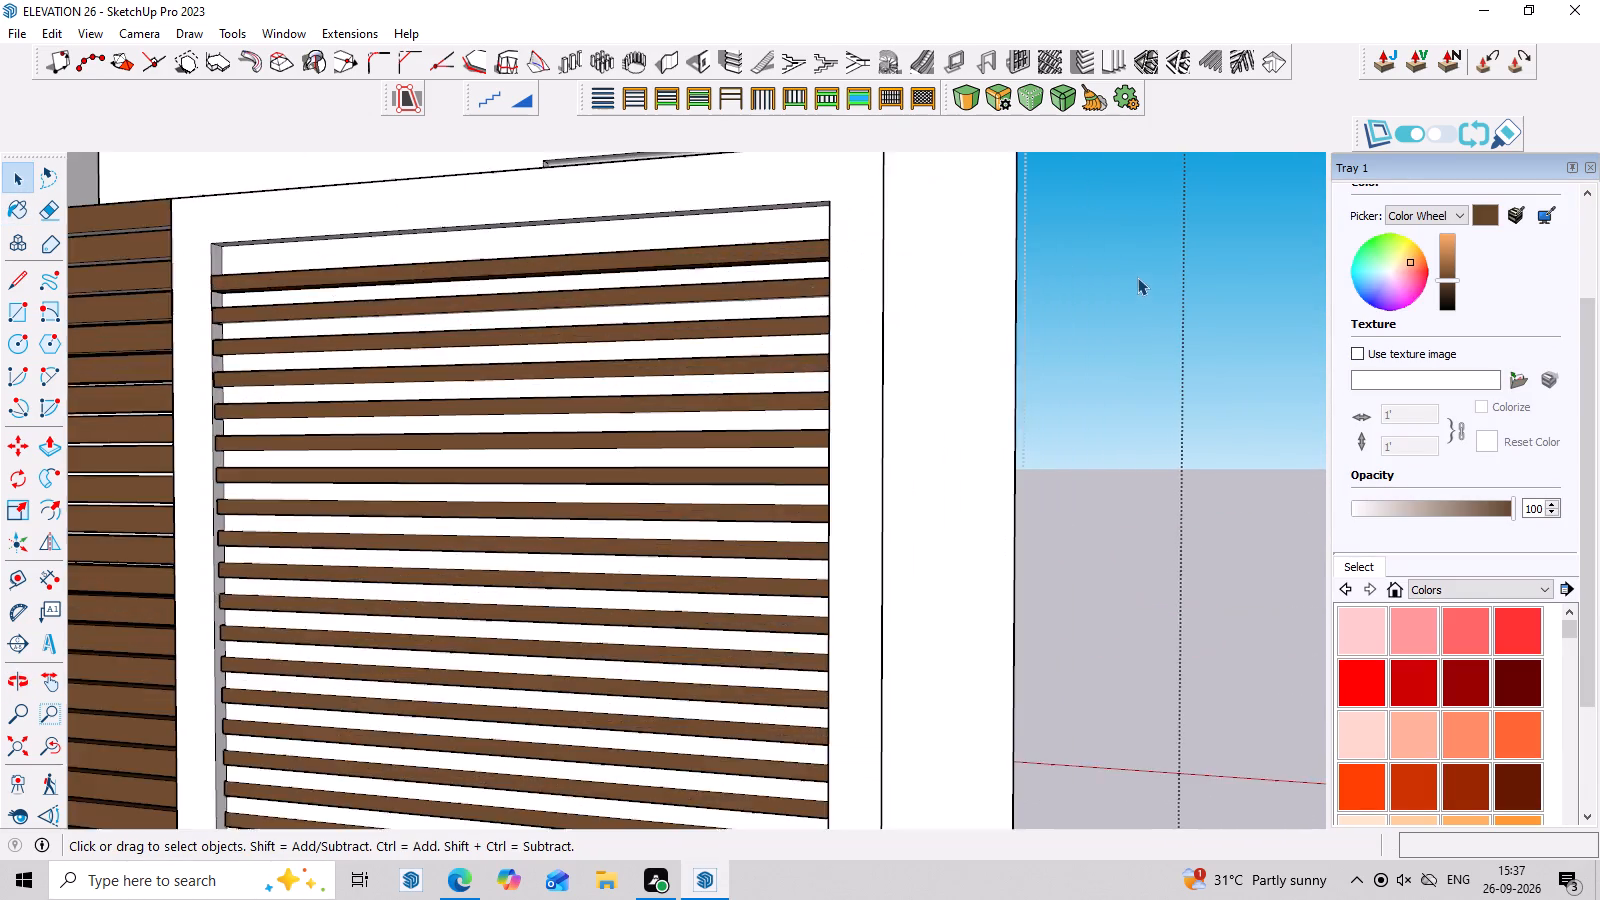
pyautogui.moveTo(1147, 275); pyautogui.dragTo(1311, 300, button='middle')
pyautogui.scroll(-7, 1311, 300)
pyautogui.moveTo(1289, 330); pyautogui.dragTo(1201, 393, button='middle')
pyautogui.scroll(4, 1197, 380)
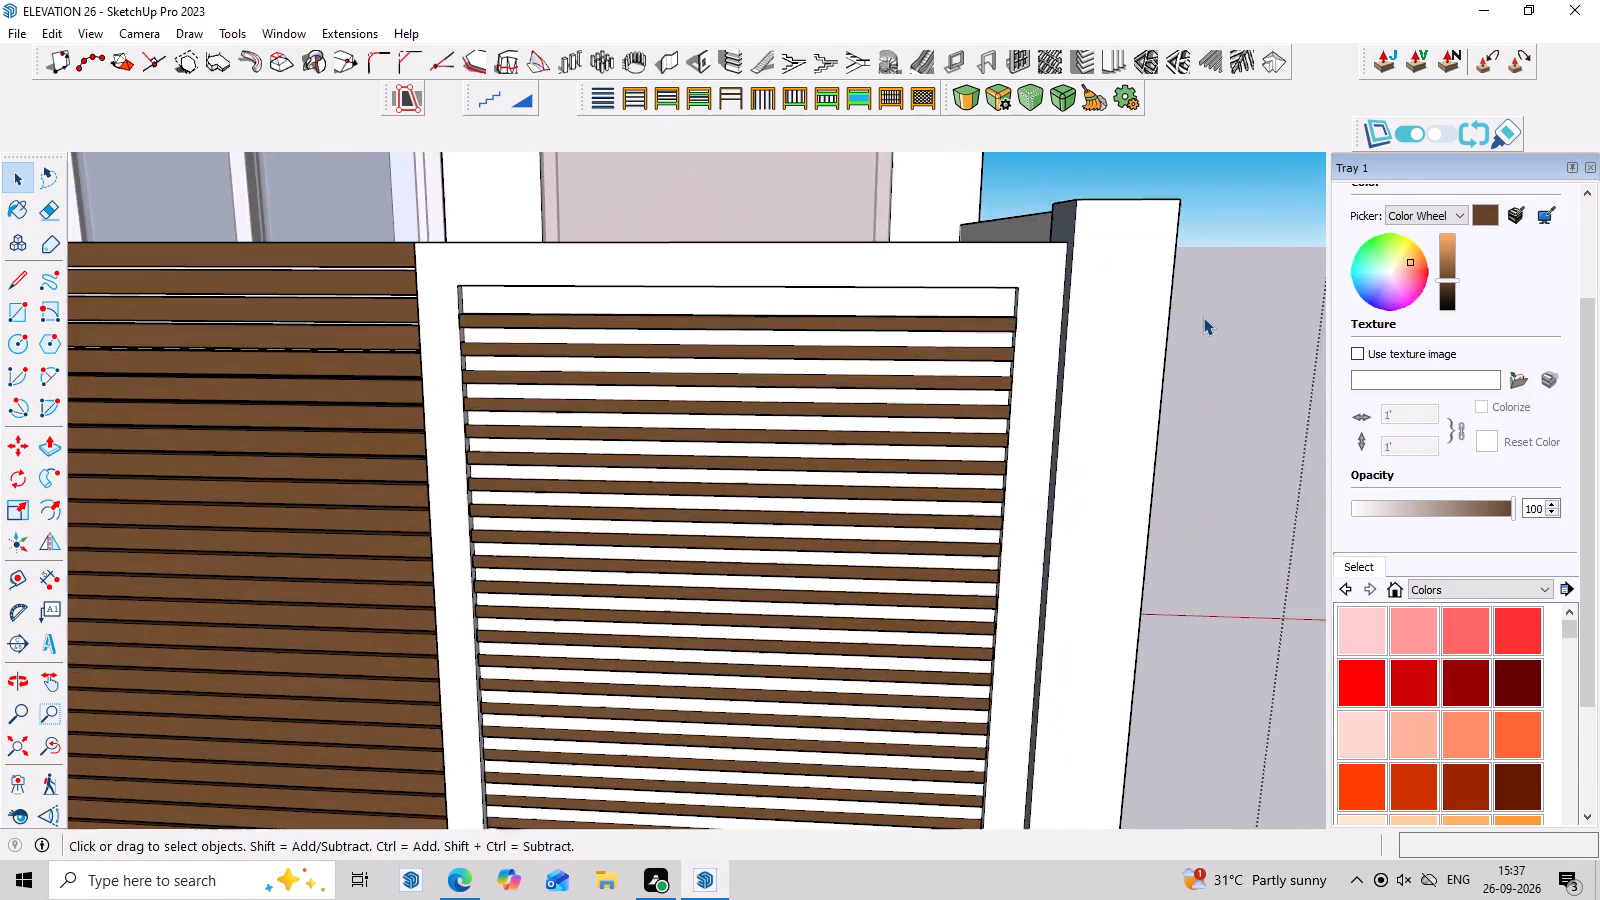
pyautogui.scroll(2, 1203, 317)
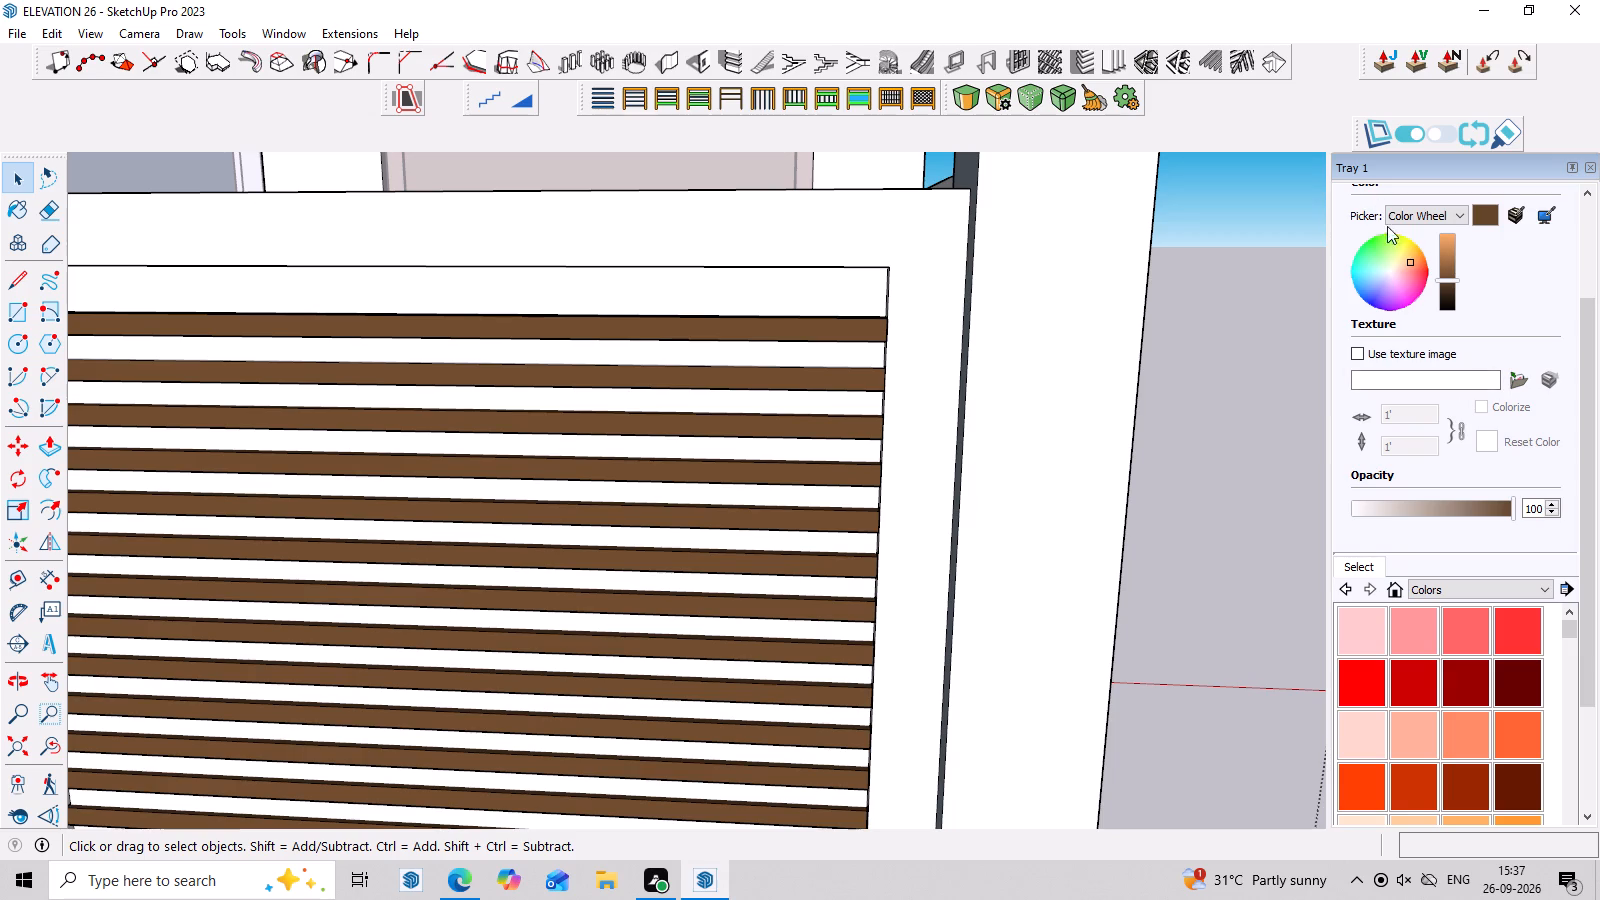
# Look through the pinks, purples, greys and blacks of the Colors material collection.
pyautogui.scroll(-7, 1467, 375)
pyautogui.click(1354, 412)
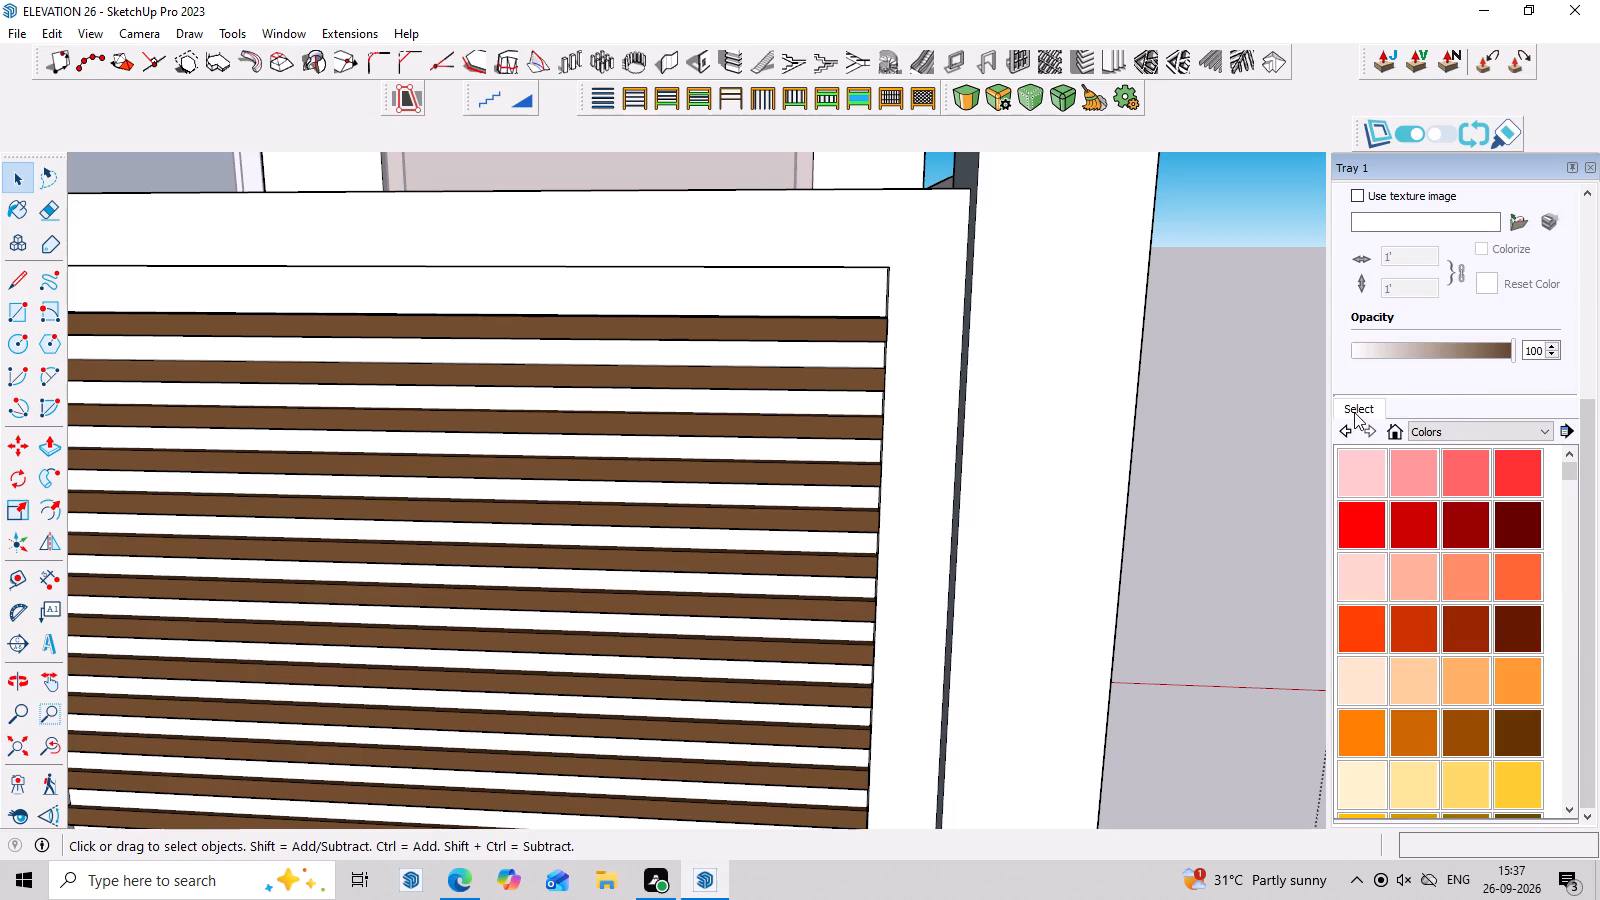
pyautogui.scroll(-20, 1502, 520)
pyautogui.scroll(-2, 1502, 520)
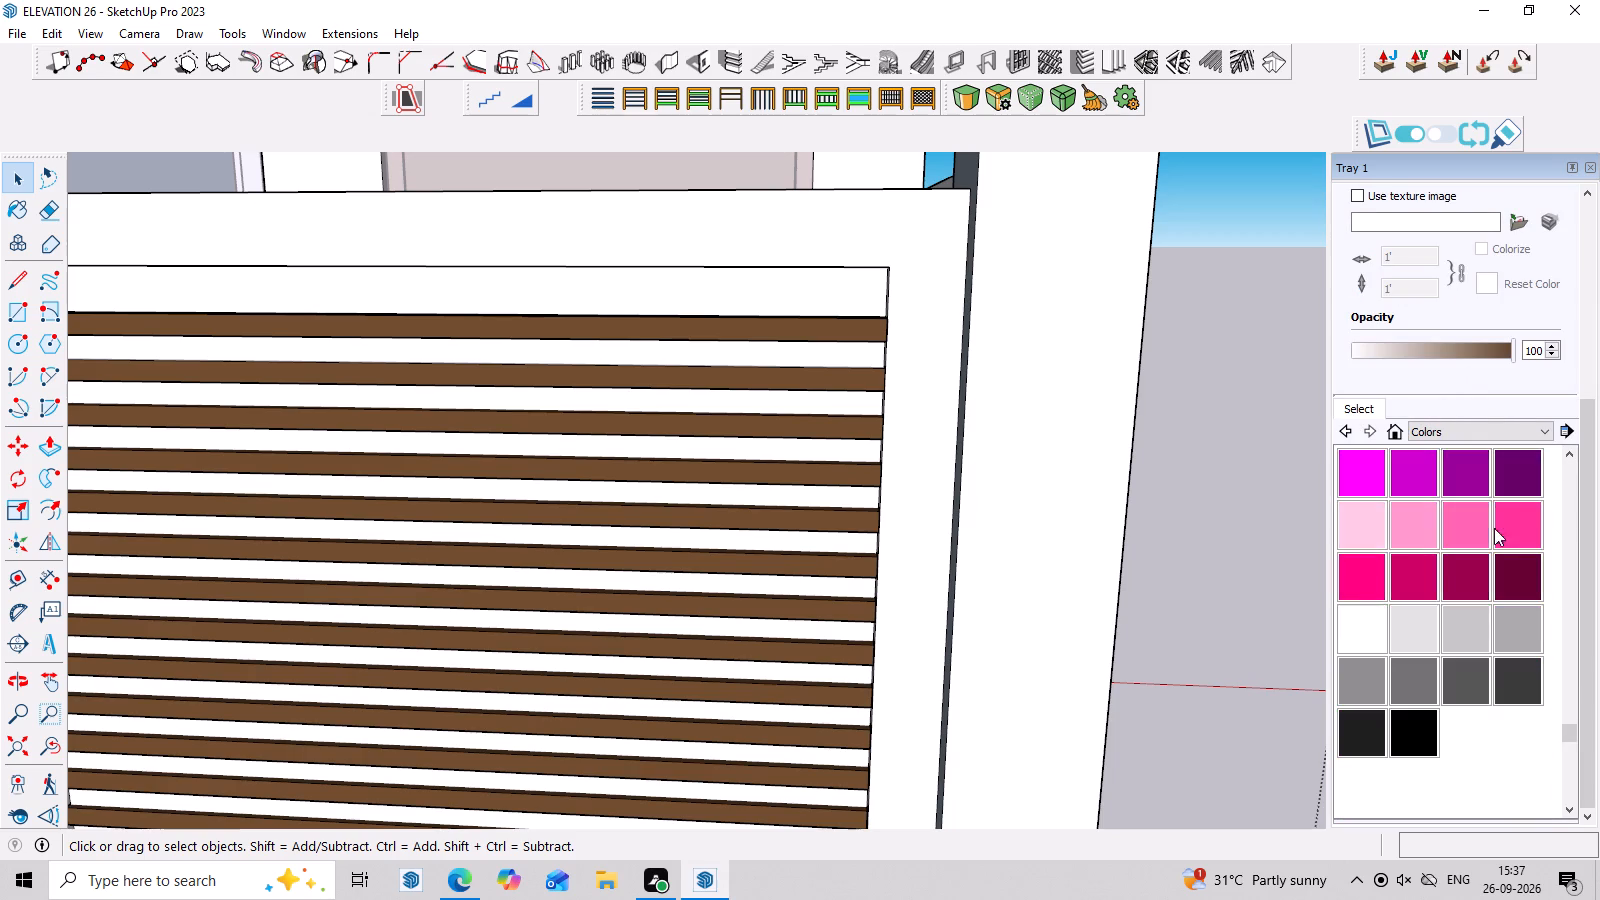
pyautogui.scroll(-4, 1484, 449)
pyautogui.scroll(-3, 1481, 716)
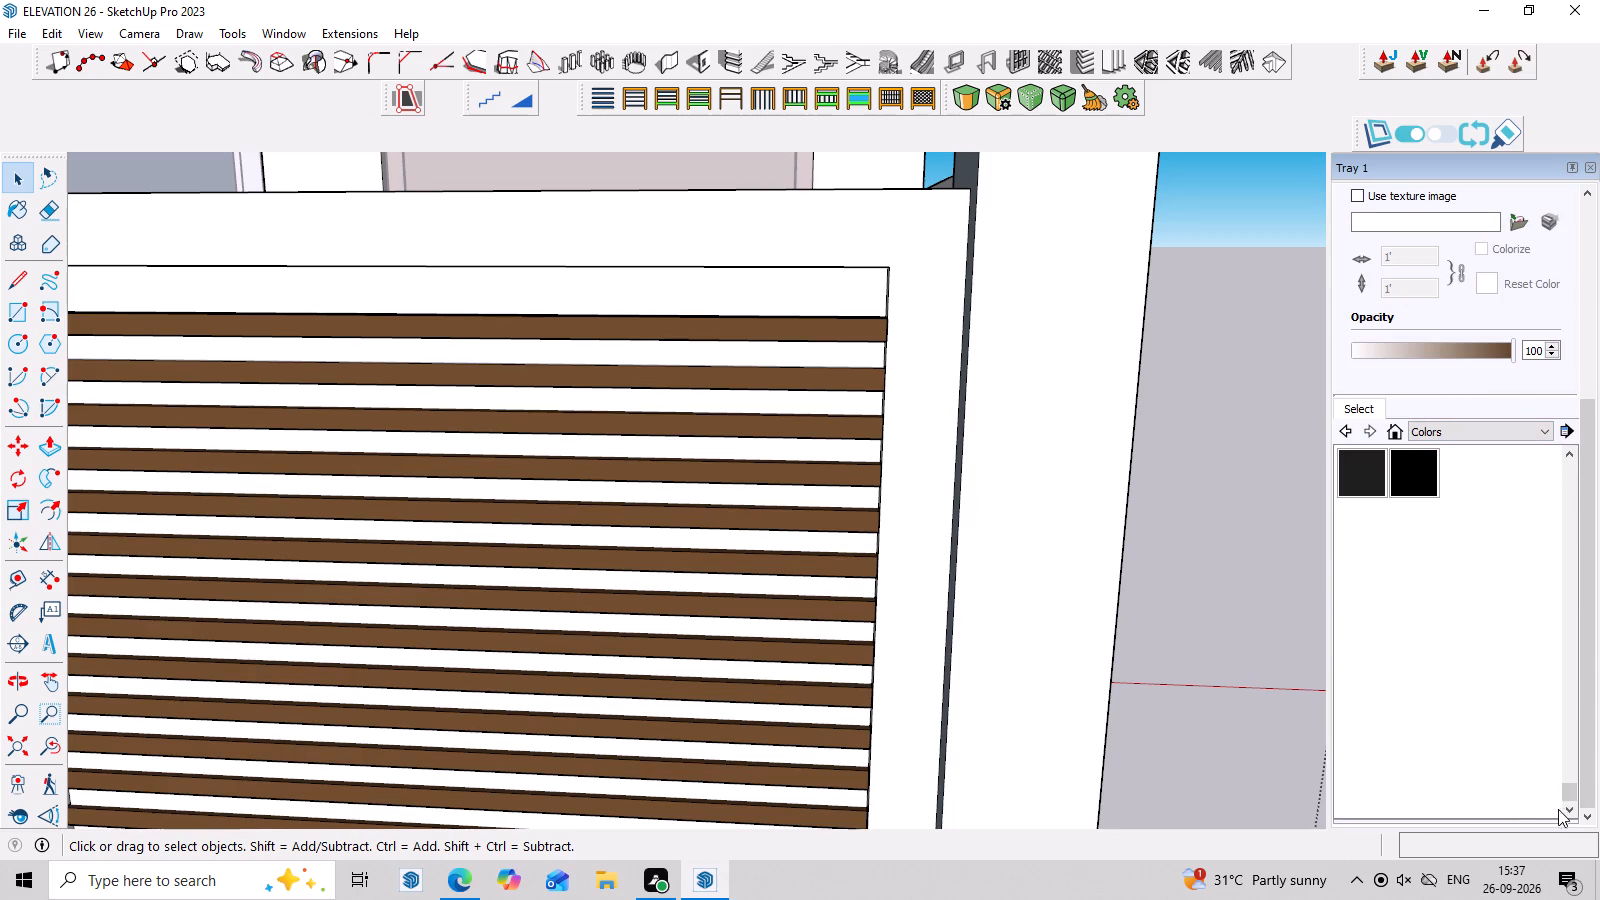
pyautogui.moveTo(1562, 821); pyautogui.dragTo(1549, 605)
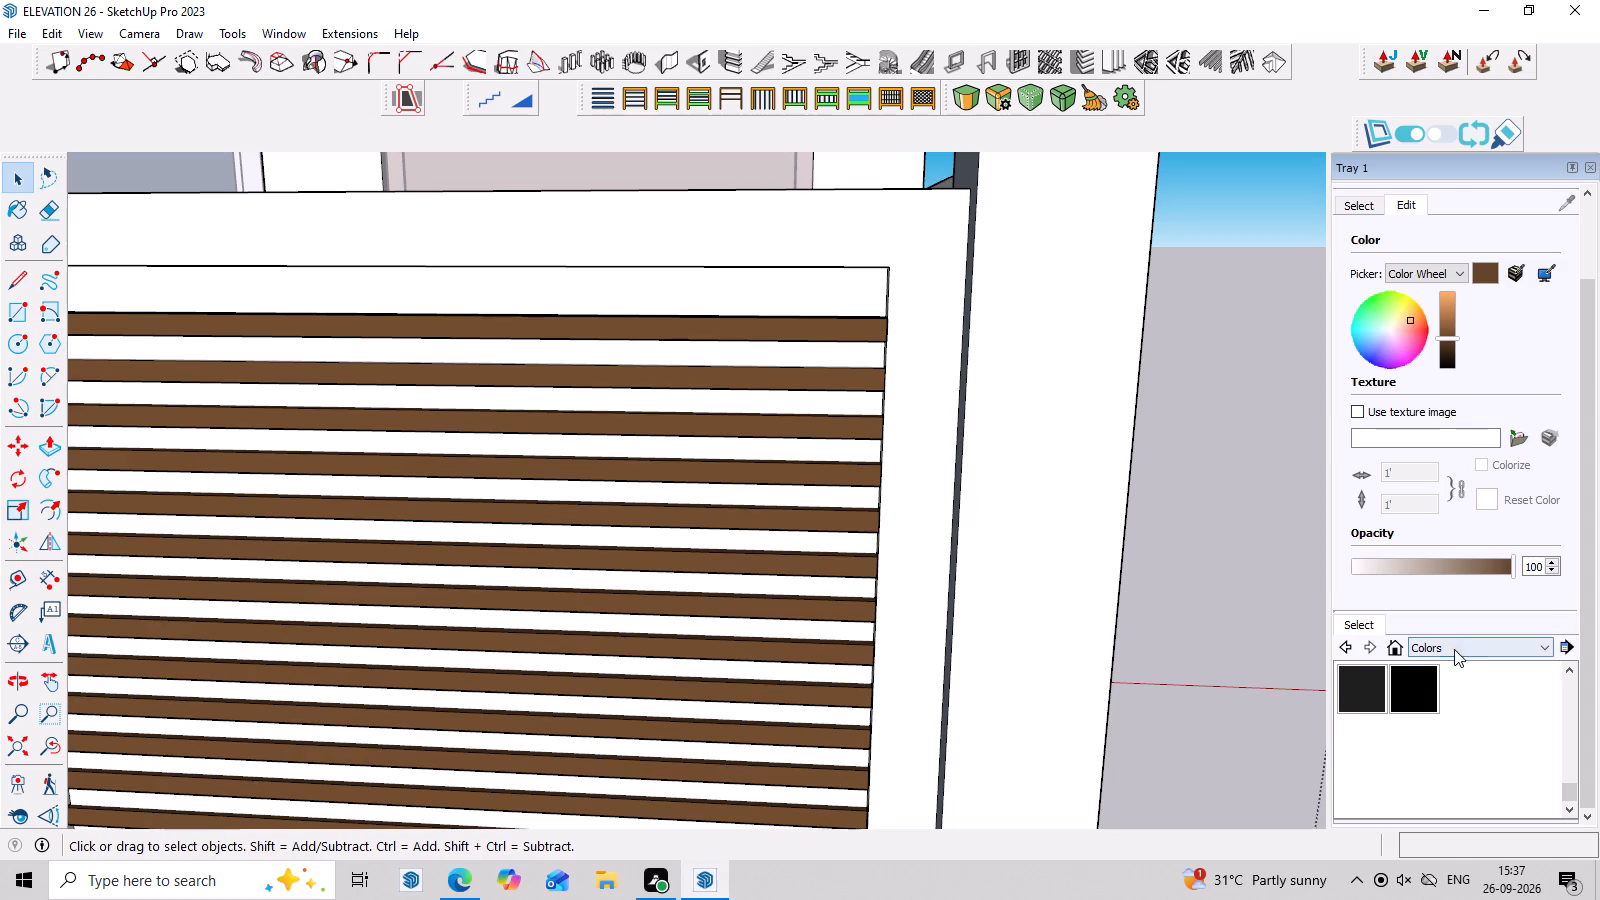
pyautogui.scroll(7, 1436, 716)
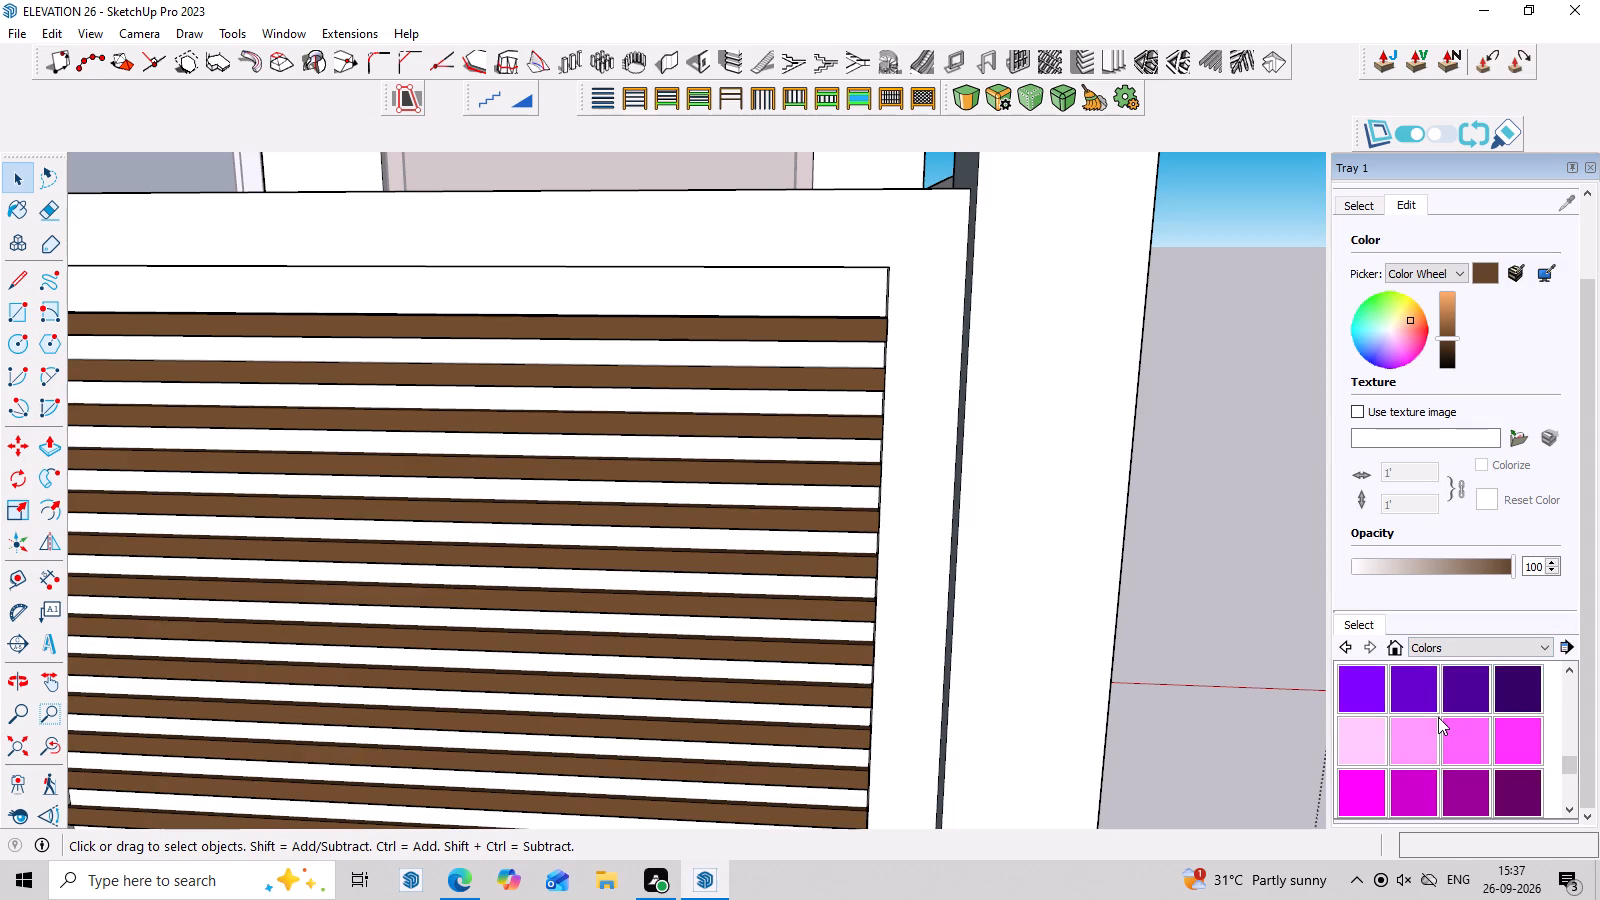
pyautogui.scroll(-4, 1438, 717)
# Paint the front face of the frame around the recessed panel with the dark grey Aluminum_Bumpy_5cm#1 material.
pyautogui.click(1360, 207)
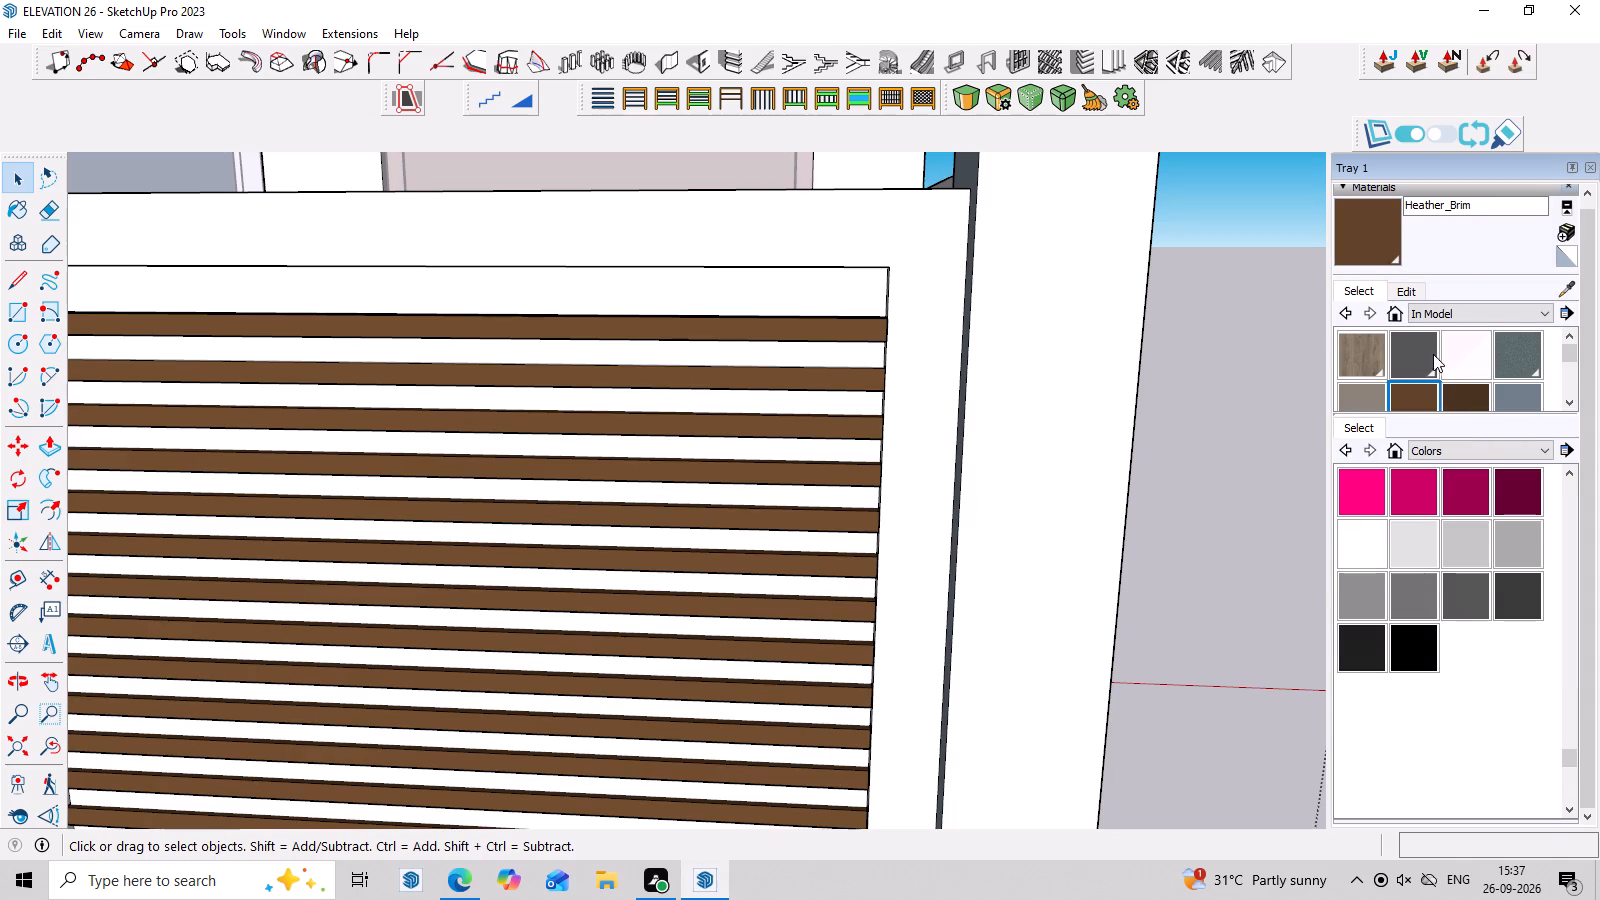
pyautogui.click(1430, 354)
pyautogui.click(910, 276)
# Paint the recessed band above the top brown strip of the panel with Aluminum_Bumpy_5cm#1.
pyautogui.scroll(-7, 960, 317)
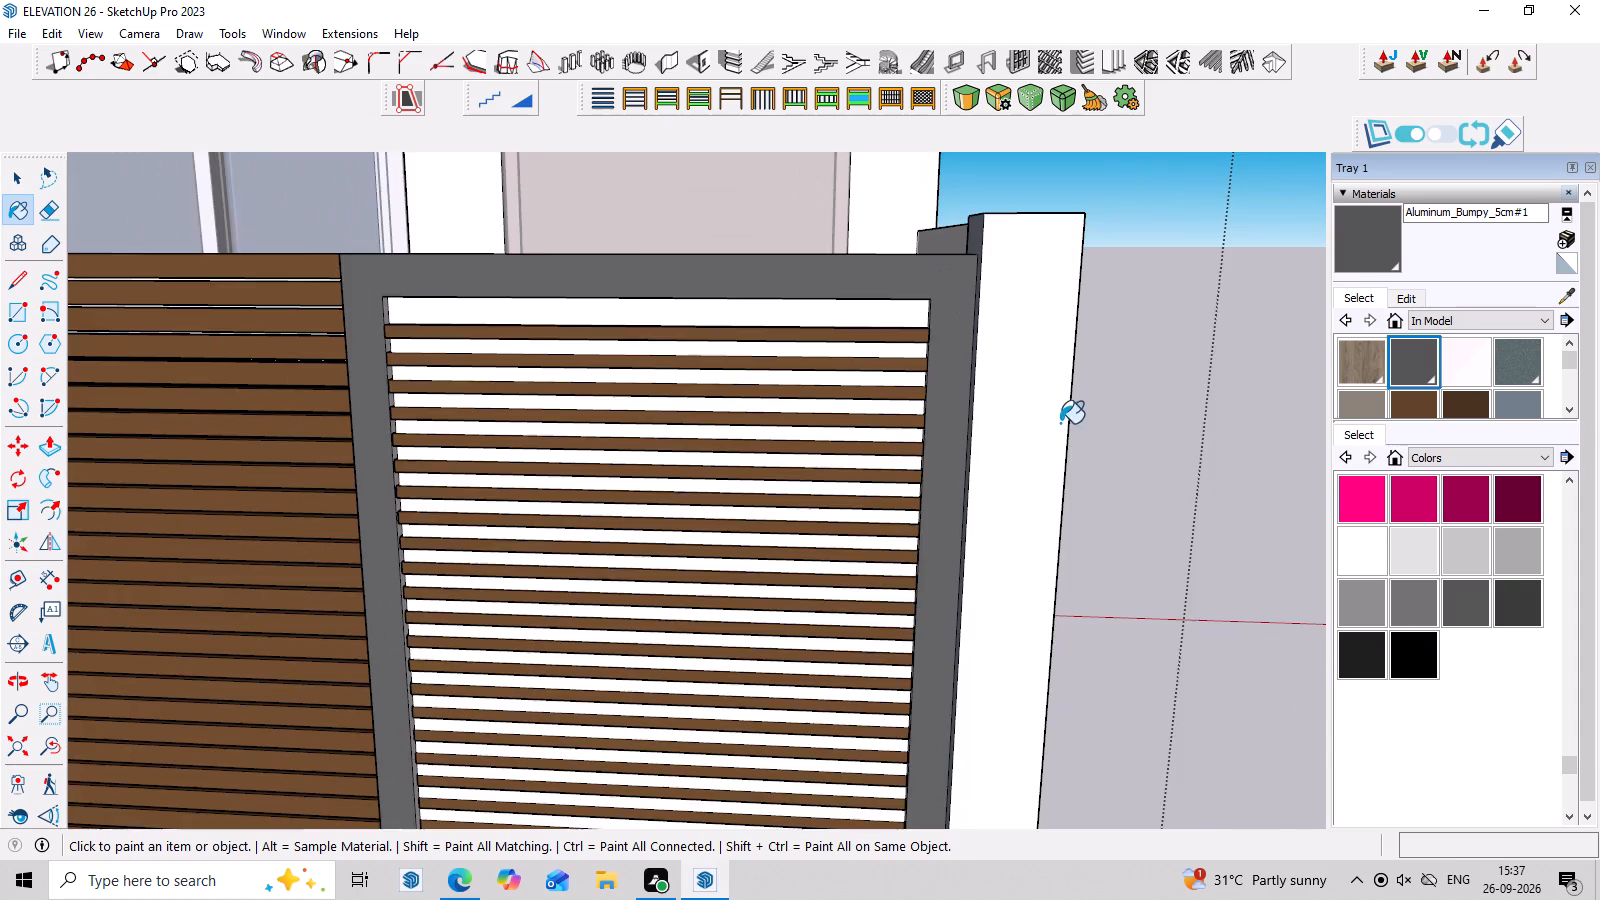
pyautogui.scroll(-7, 1060, 423)
pyautogui.moveTo(1238, 555); pyautogui.dragTo(1264, 415, button='middle')
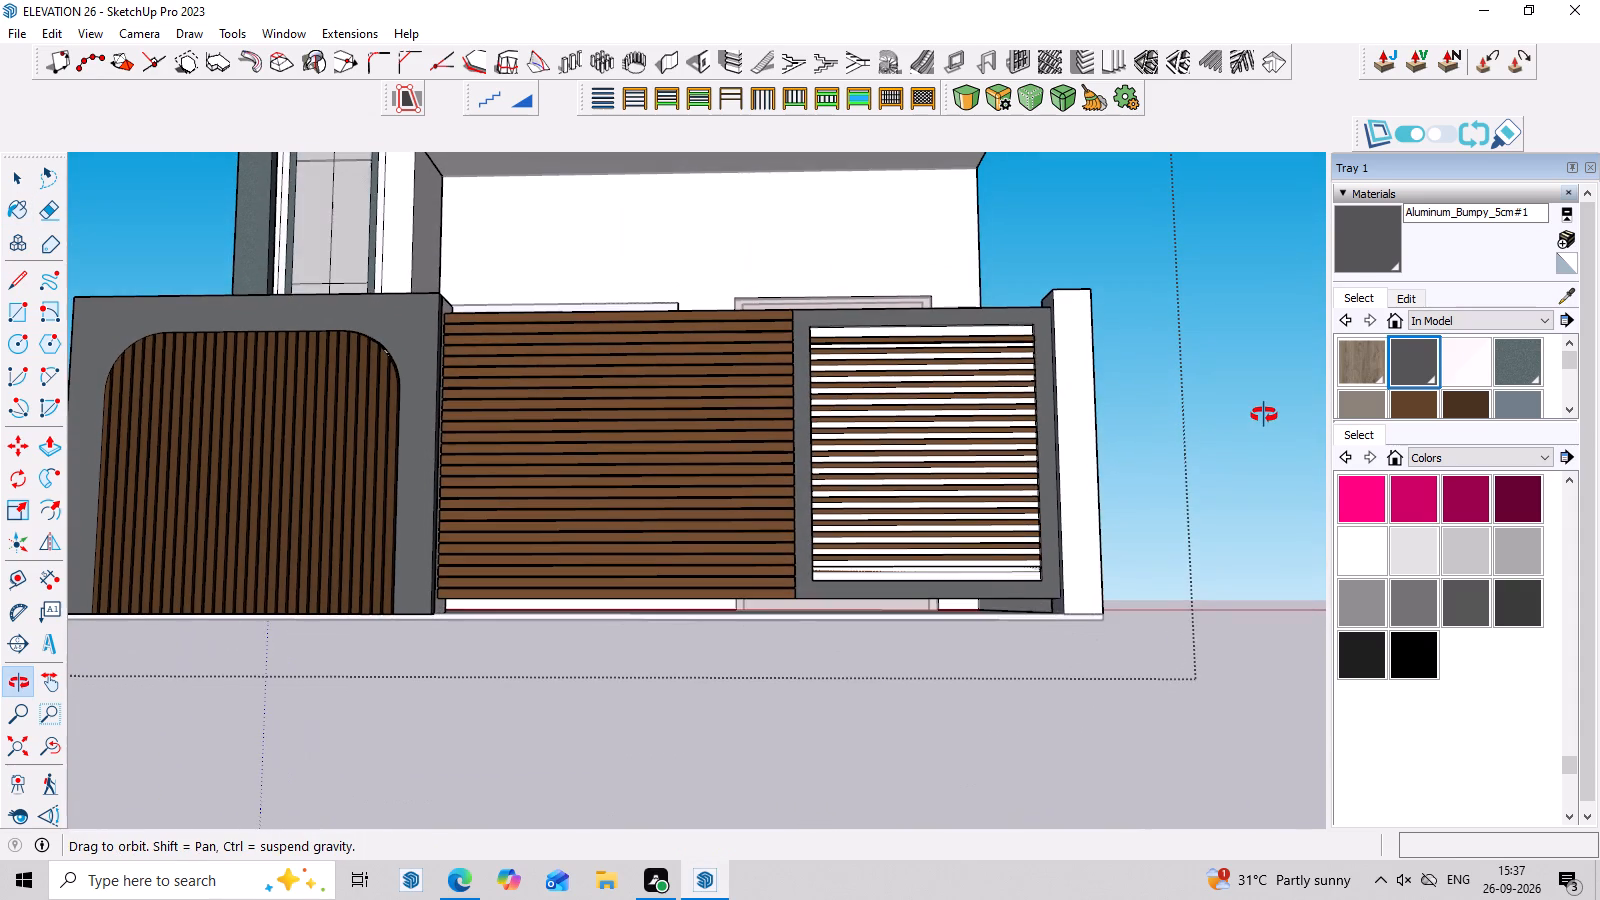
pyautogui.moveTo(1264, 415); pyautogui.dragTo(1145, 399, button='middle')
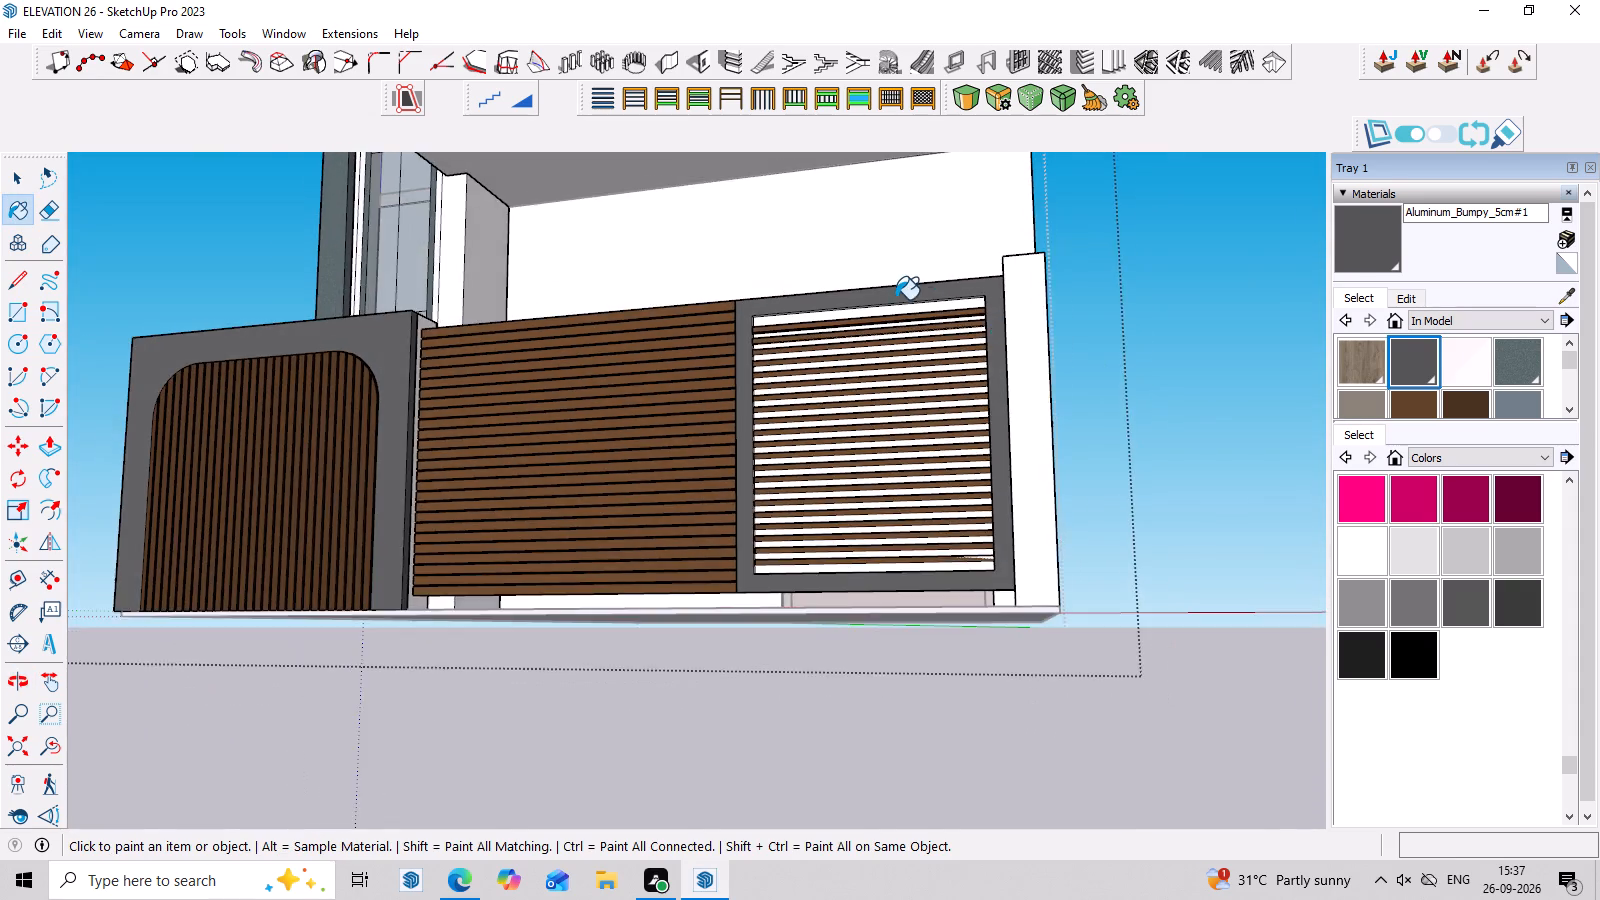
pyautogui.scroll(7, 895, 299)
pyautogui.moveTo(963, 337); pyautogui.dragTo(992, 396, button='middle')
pyautogui.scroll(7, 1058, 424)
pyautogui.click(1124, 439)
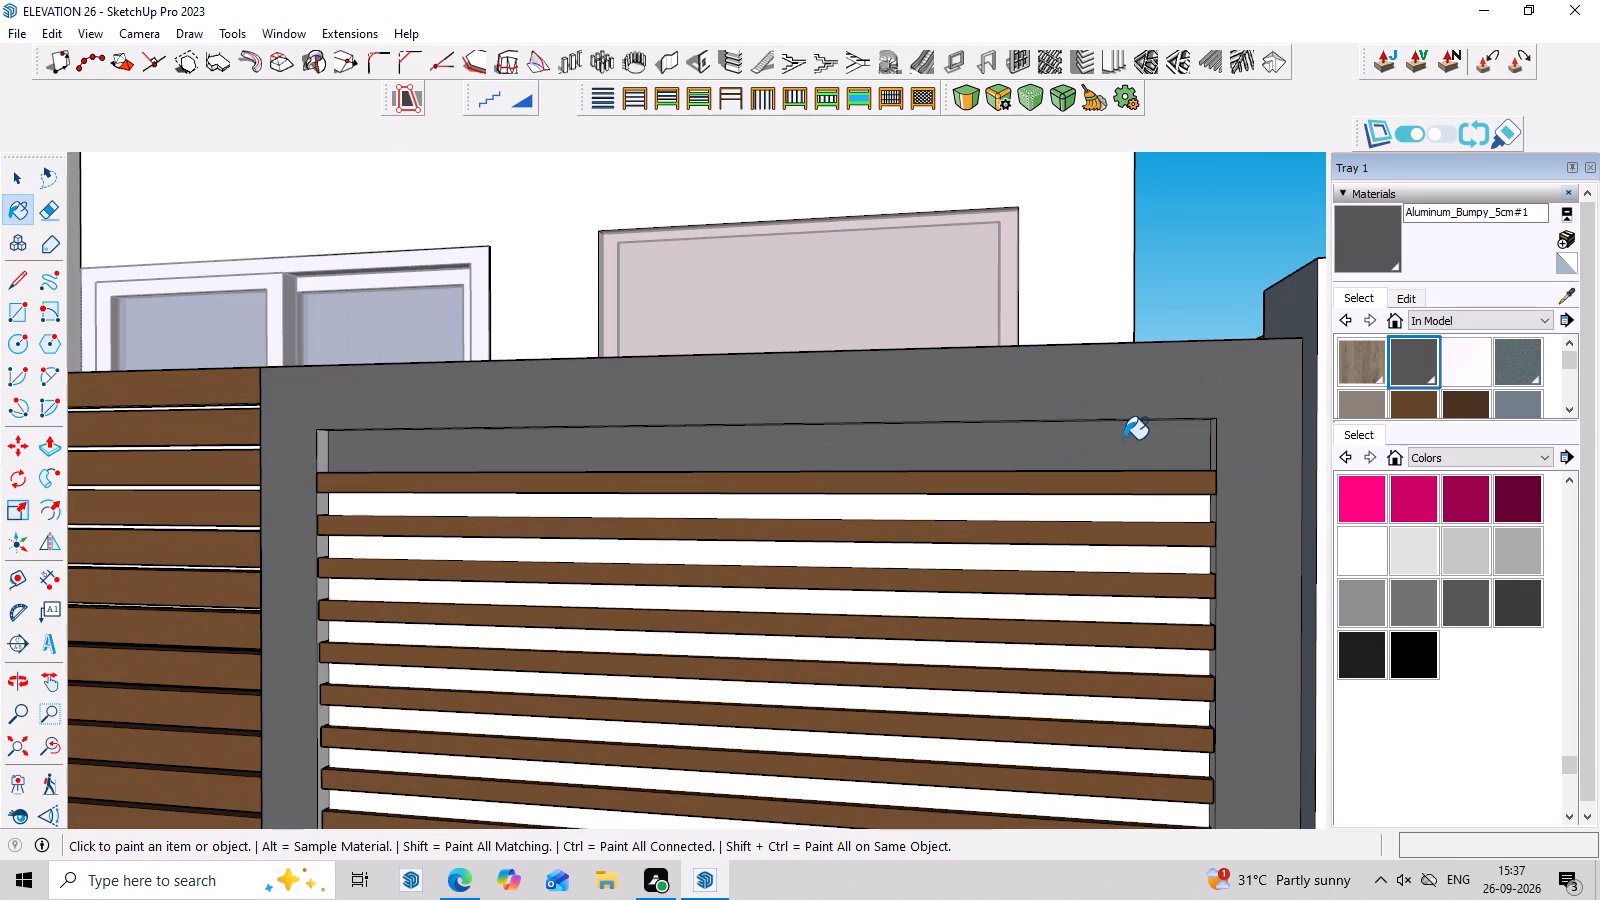
# Select the white recessed background face between the brown strips and paint it with Aluminum_Bumpy_5cm#1.
pyautogui.moveTo(1165, 462); pyautogui.dragTo(1171, 452, button='middle')
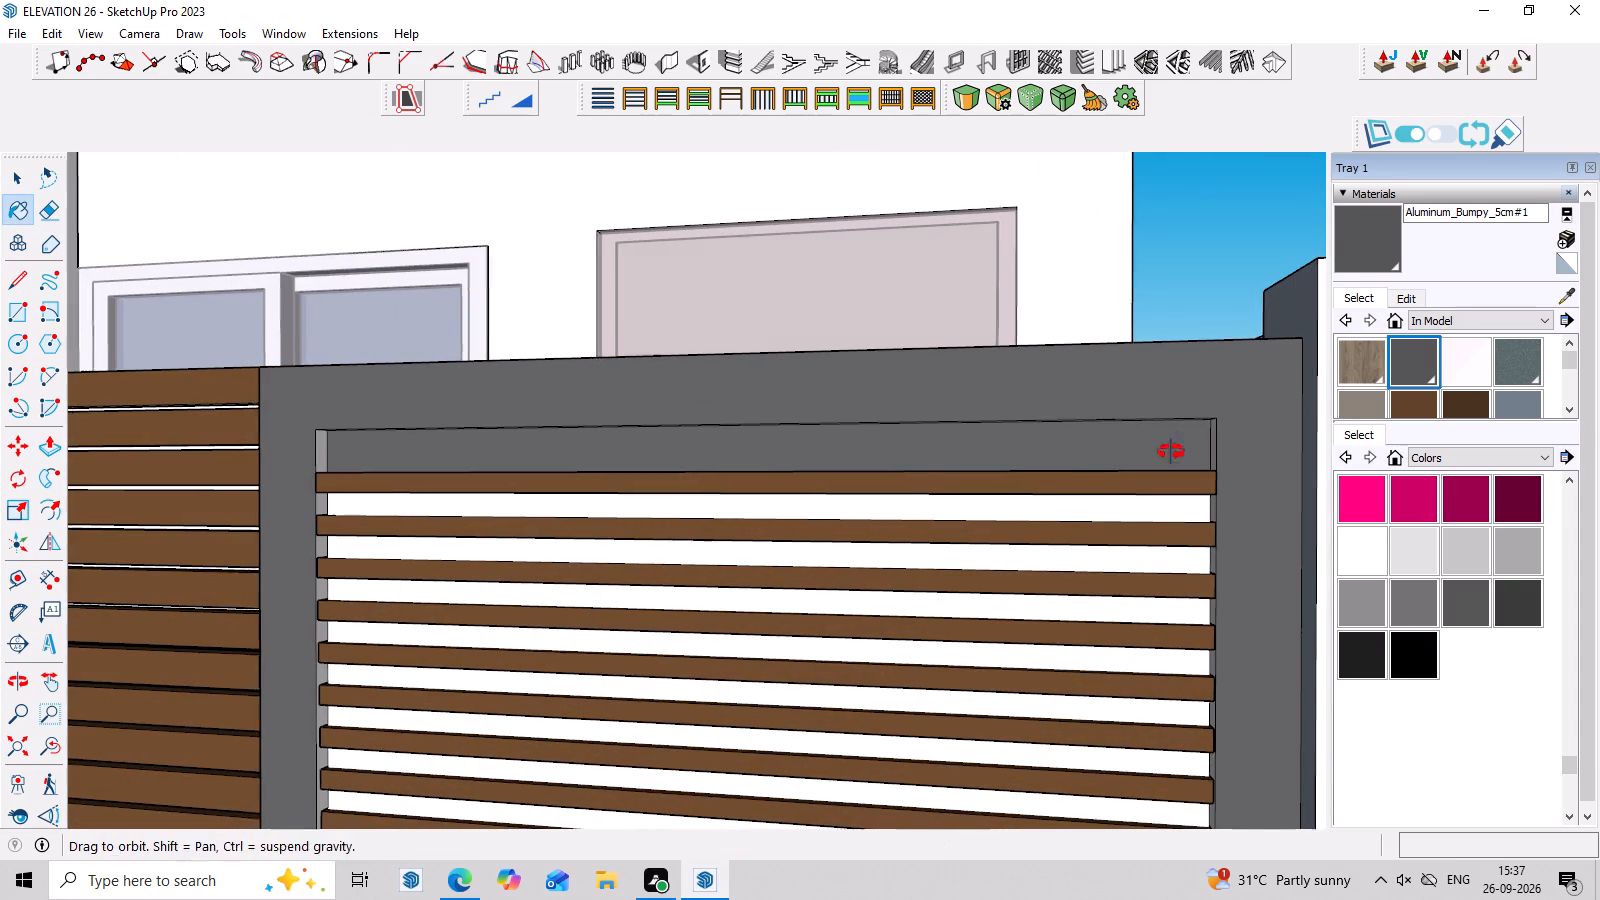
pyautogui.moveTo(1171, 452); pyautogui.dragTo(1181, 421, button='middle')
pyautogui.scroll(3, 1160, 468)
pyautogui.press('space')
pyautogui.doubleClick(1187, 511)
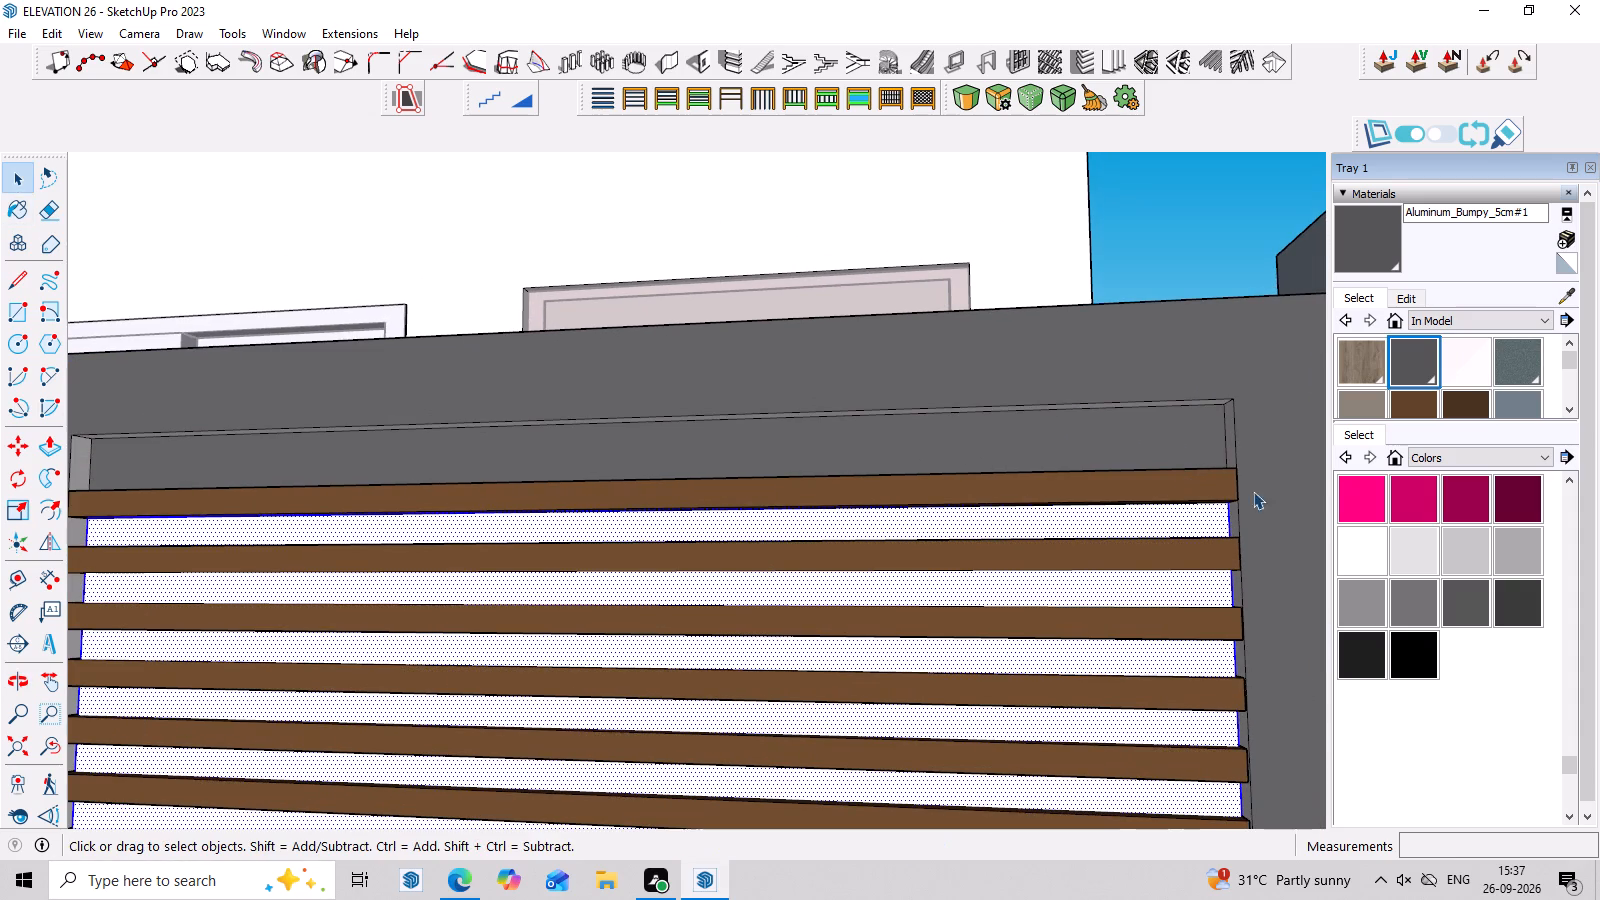
pyautogui.click(1430, 355)
pyautogui.click(1162, 518)
# Repaint the front face of the frame around the slatted panel with the beige Heather_Hat material.
pyautogui.scroll(-4, 1190, 537)
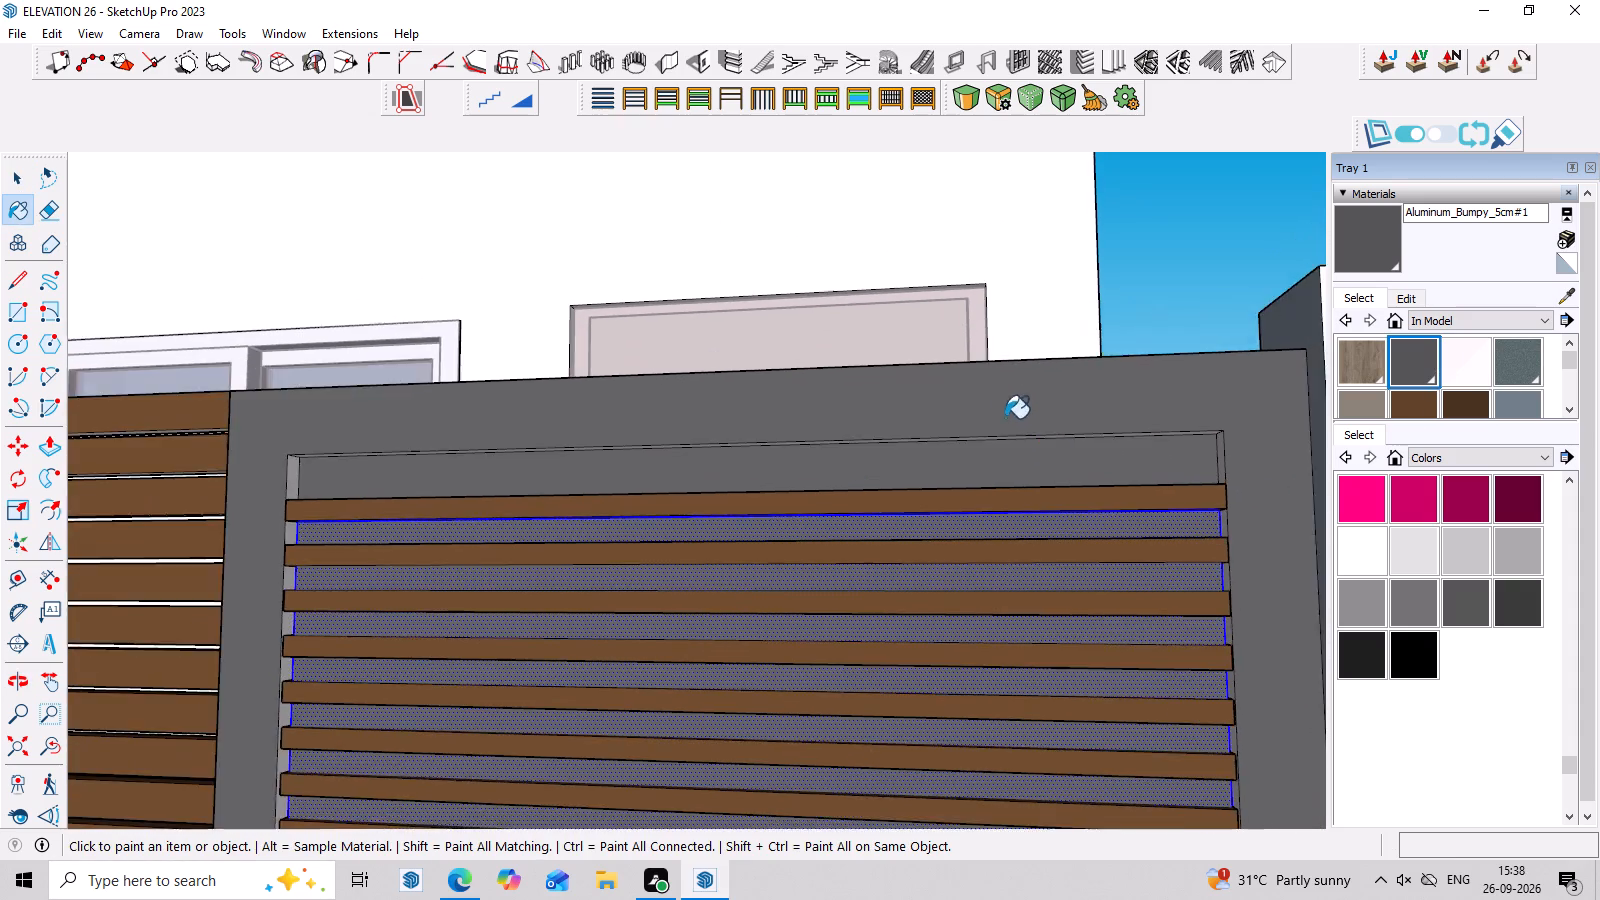
pyautogui.scroll(-11, 1005, 418)
pyautogui.moveTo(1067, 372); pyautogui.dragTo(1163, 532, button='middle')
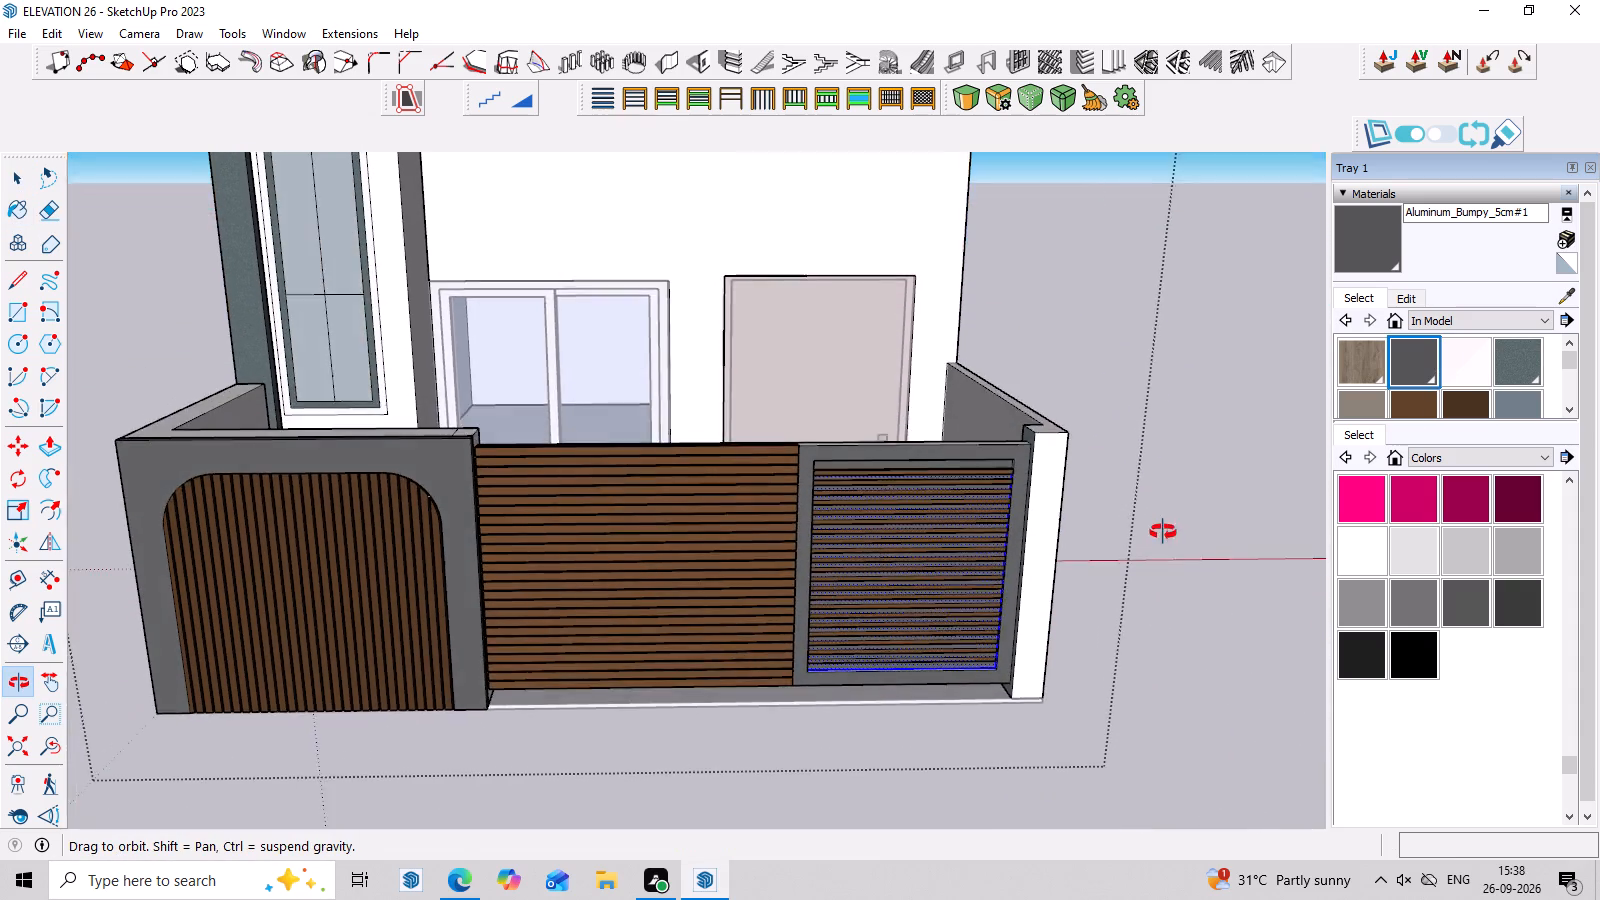
pyautogui.moveTo(1163, 532); pyautogui.dragTo(986, 458, button='middle')
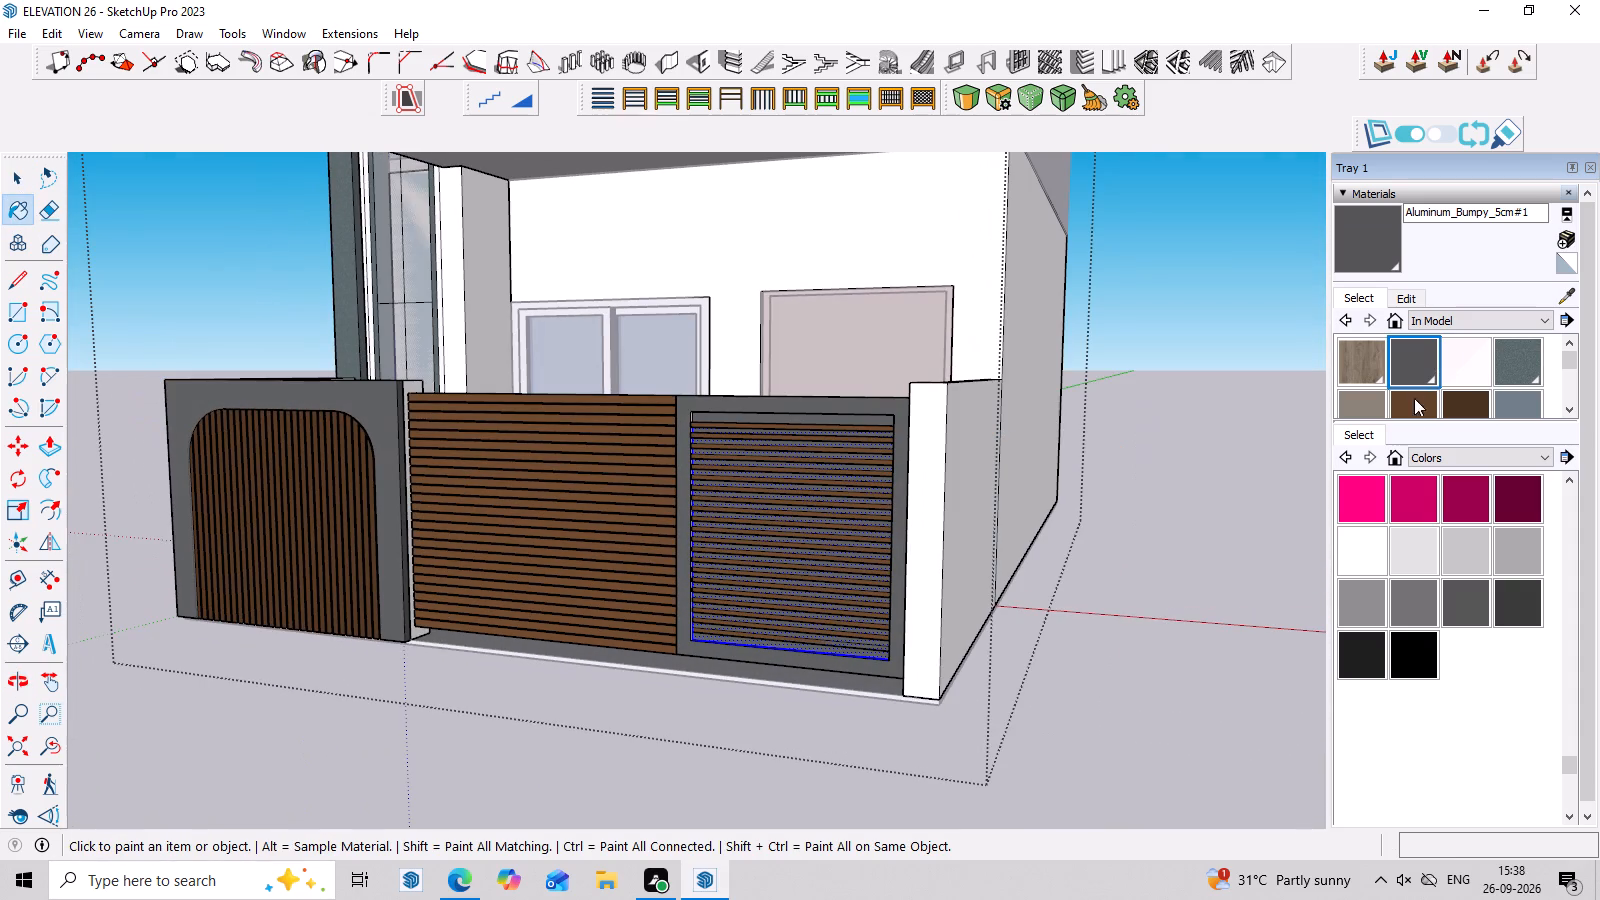
pyautogui.scroll(3, 1423, 406)
pyautogui.scroll(-3, 1429, 414)
pyautogui.scroll(3, 1467, 366)
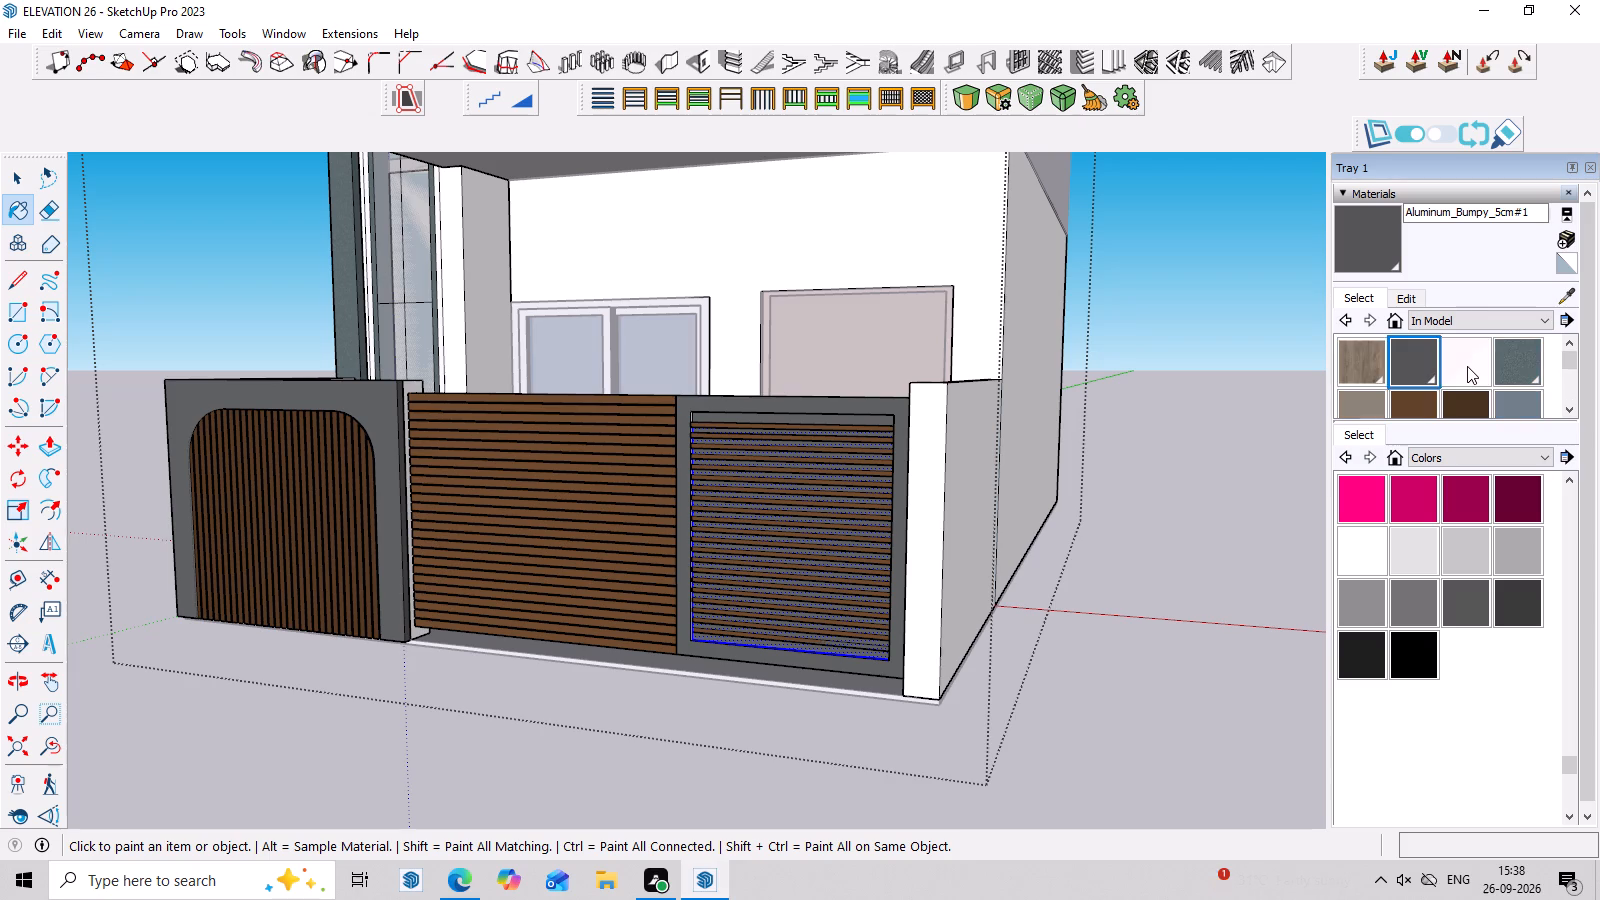
pyautogui.scroll(-2, 1467, 366)
pyautogui.click(1466, 402)
pyautogui.scroll(4, 898, 383)
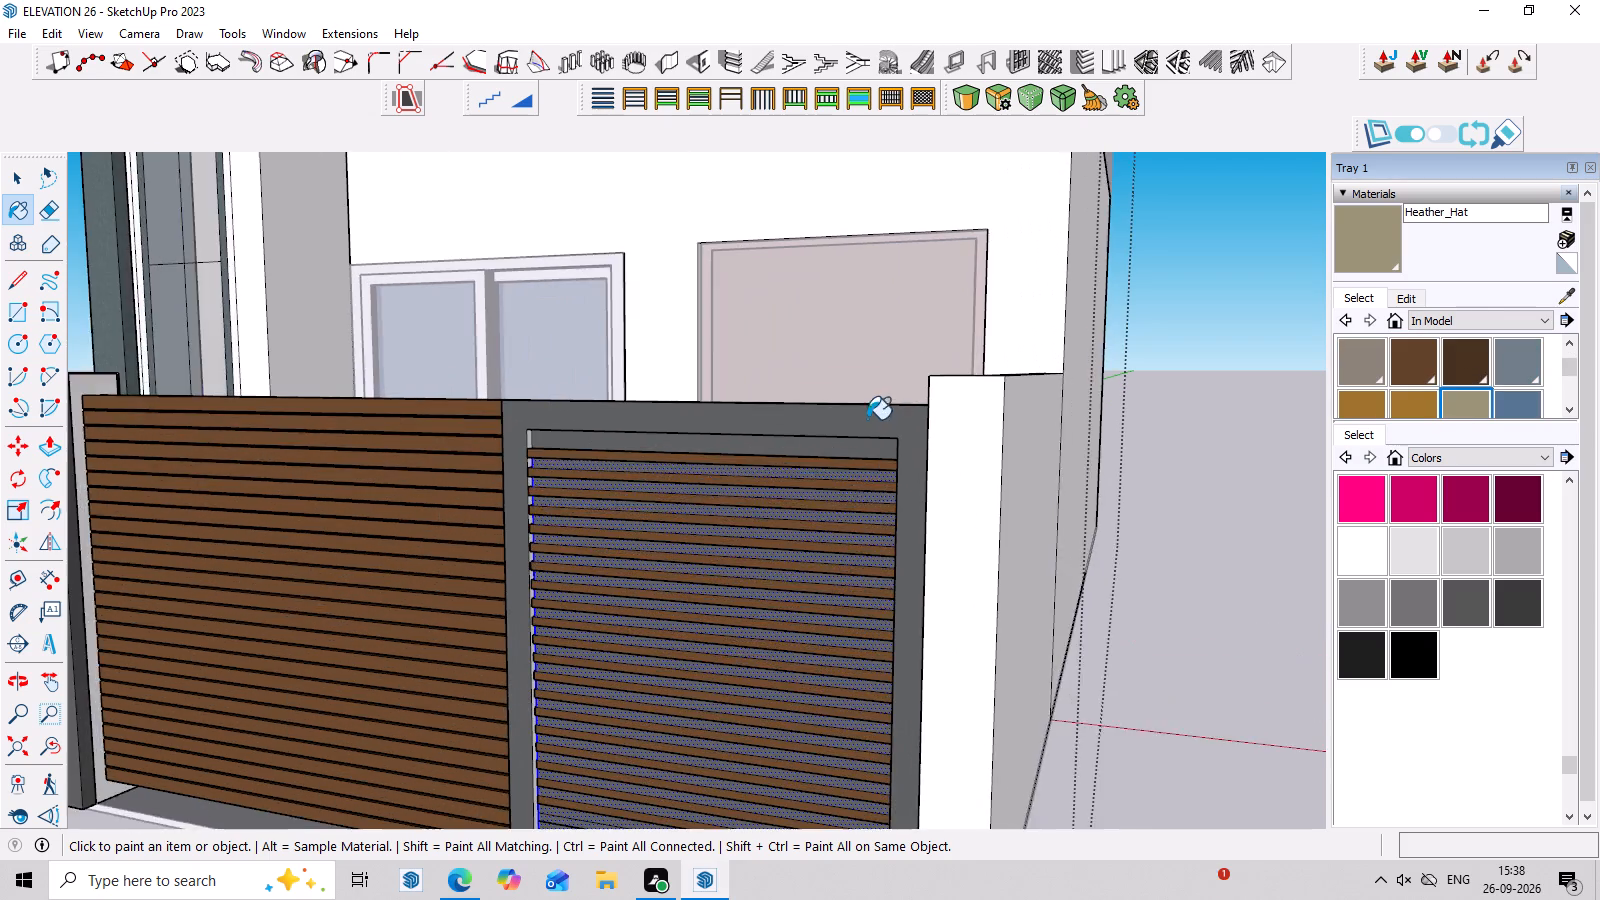
pyautogui.scroll(2, 867, 419)
pyautogui.click(884, 413)
# Repaint the recessed band above the panel's top brown strip with Heather_Hat.
pyautogui.scroll(-3, 892, 475)
pyautogui.moveTo(928, 506); pyautogui.dragTo(1164, 460, button='middle')
pyautogui.scroll(1, 1159, 399)
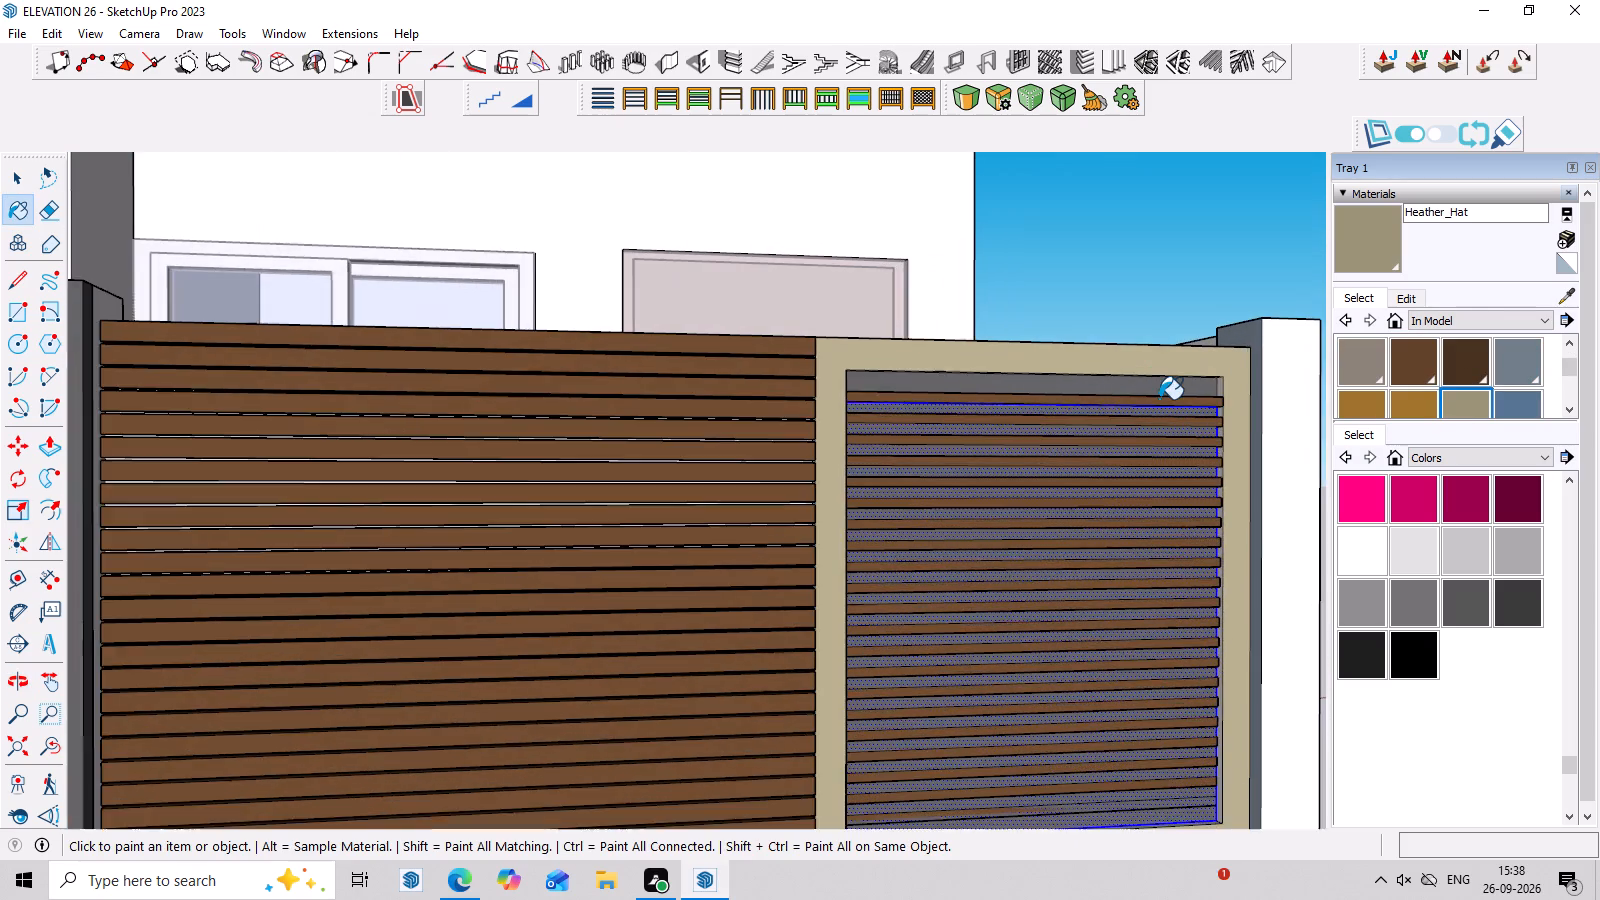
pyautogui.scroll(6, 1159, 399)
pyautogui.click(1176, 385)
# Repaint the recessed background face between the panel's brown strips with Heather_Hat and exit the panel's group.
pyautogui.moveTo(1162, 421); pyautogui.dragTo(1091, 384, button='middle')
pyautogui.scroll(4, 1108, 405)
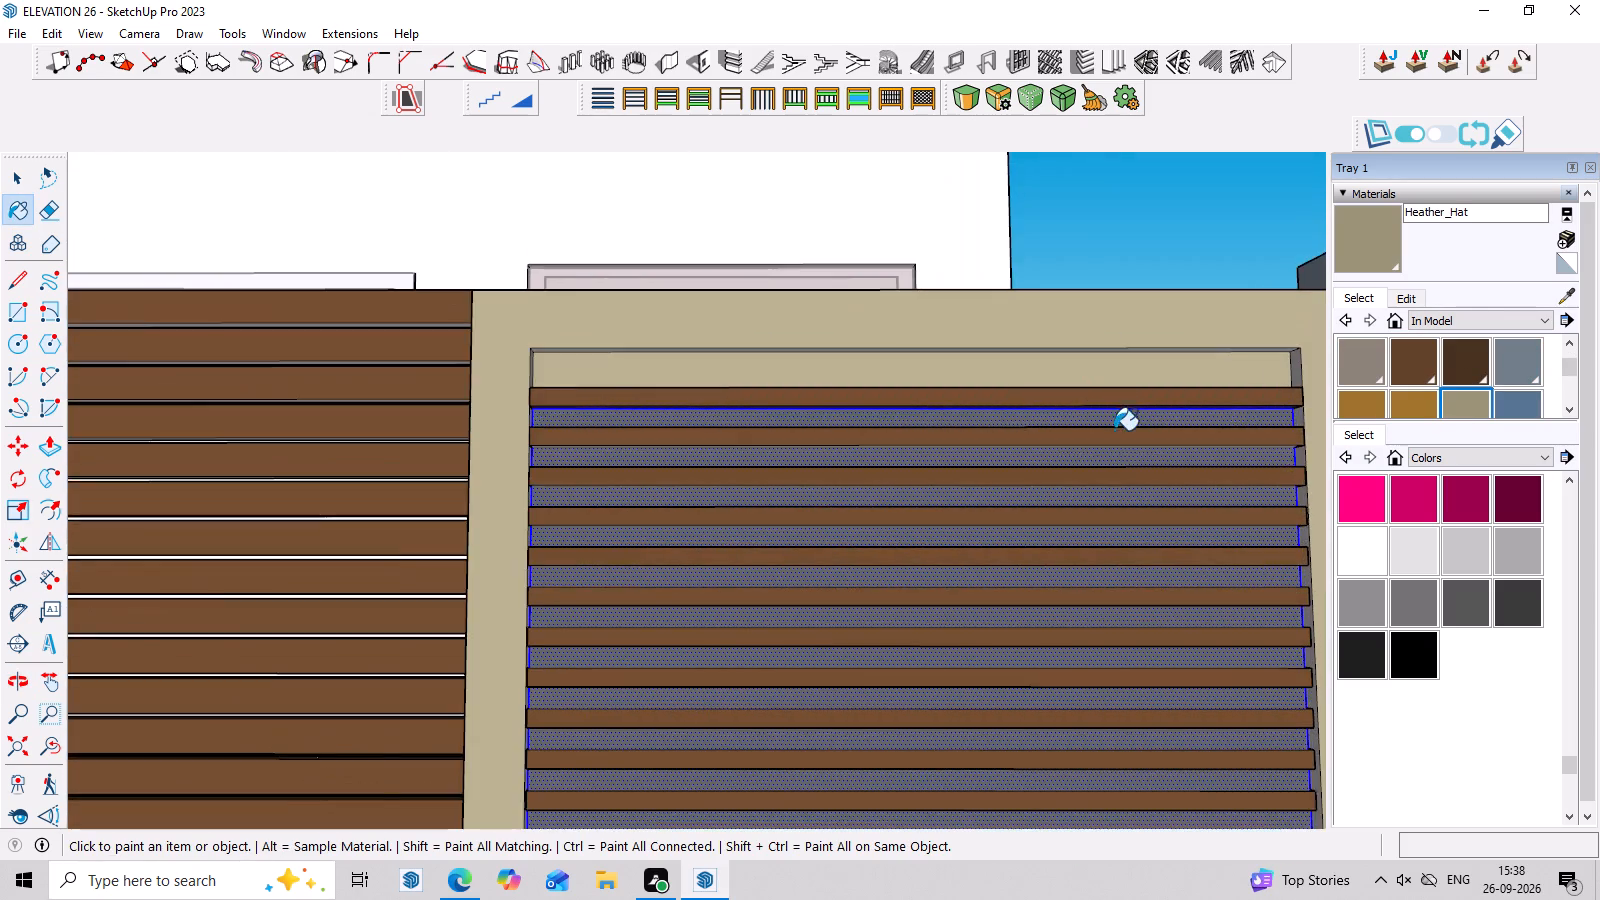
pyautogui.scroll(3, 1114, 430)
pyautogui.click(1126, 418)
pyautogui.scroll(-11, 1119, 432)
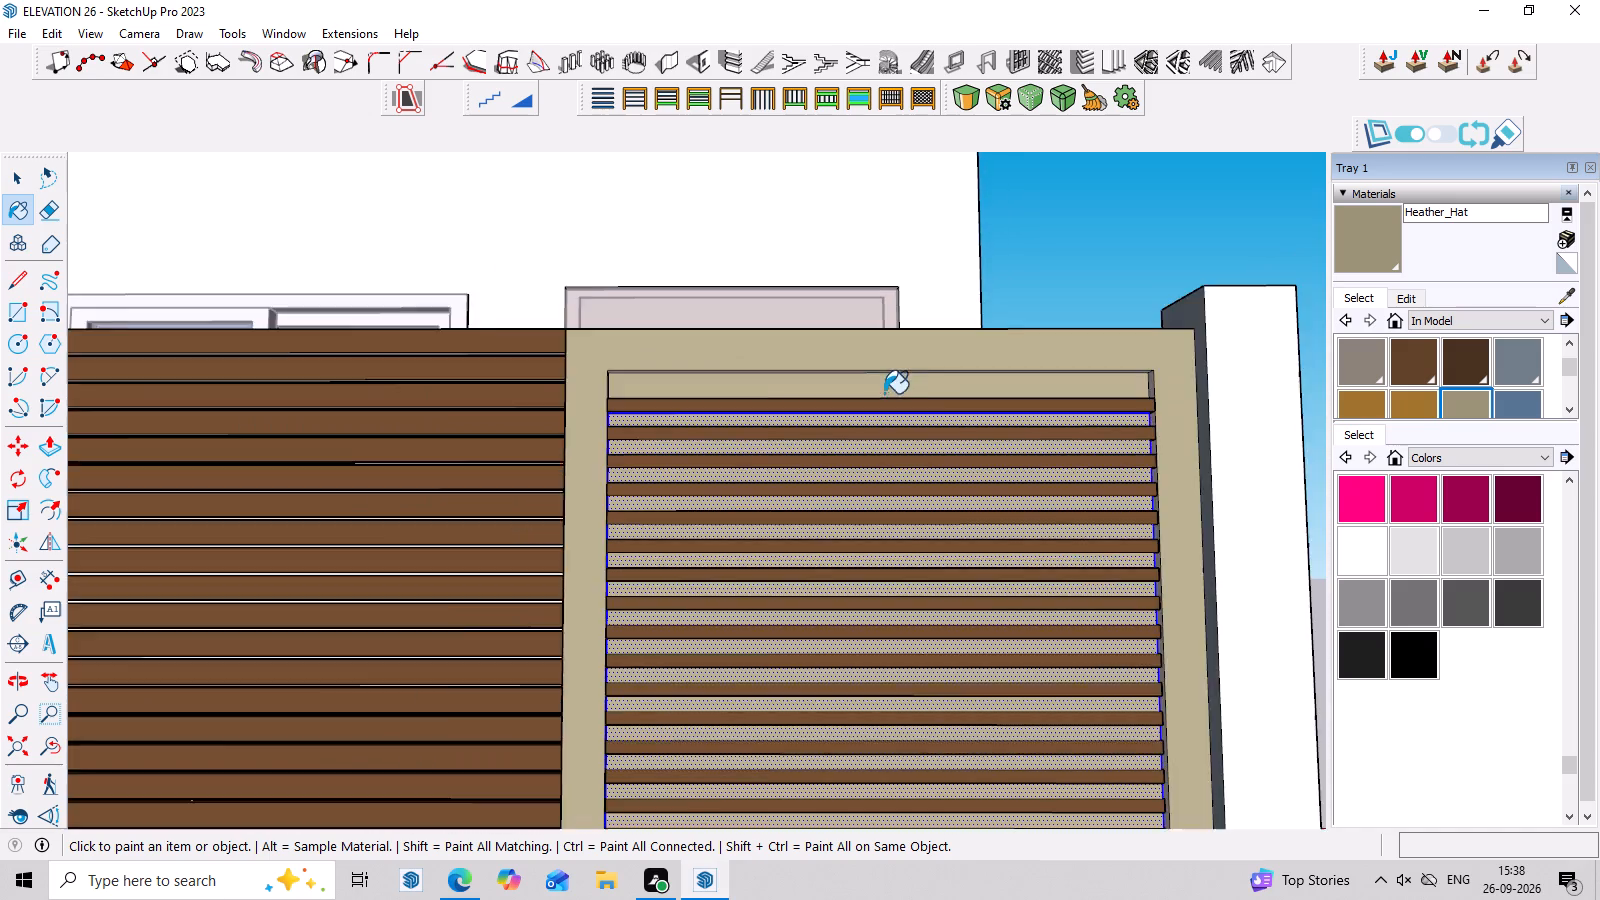
pyautogui.scroll(-4, 884, 393)
pyautogui.moveTo(1186, 410); pyautogui.dragTo(1185, 503, button='middle')
pyautogui.scroll(-7, 1168, 401)
pyautogui.moveTo(1195, 500); pyautogui.dragTo(1158, 539, button='middle')
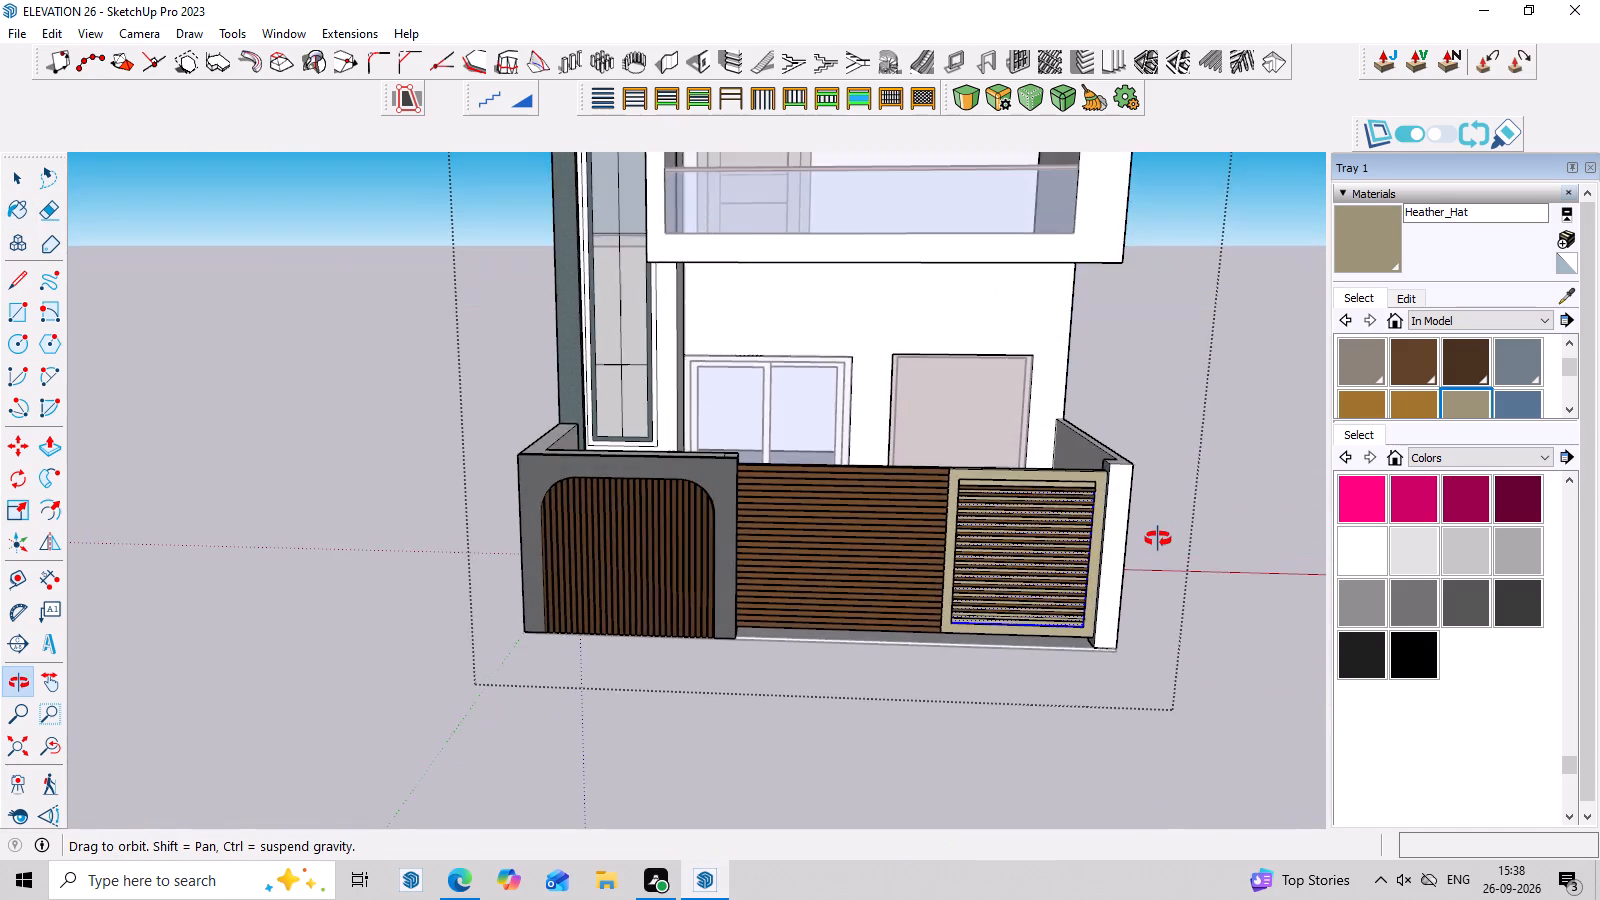
pyautogui.moveTo(1158, 539); pyautogui.dragTo(1110, 393, button='middle')
pyautogui.press('space')
pyautogui.click(1179, 311)
# Examine the painted front boundary wall up close and together with the rest of the house facade.
pyautogui.moveTo(1186, 358); pyautogui.dragTo(1196, 443, button='middle')
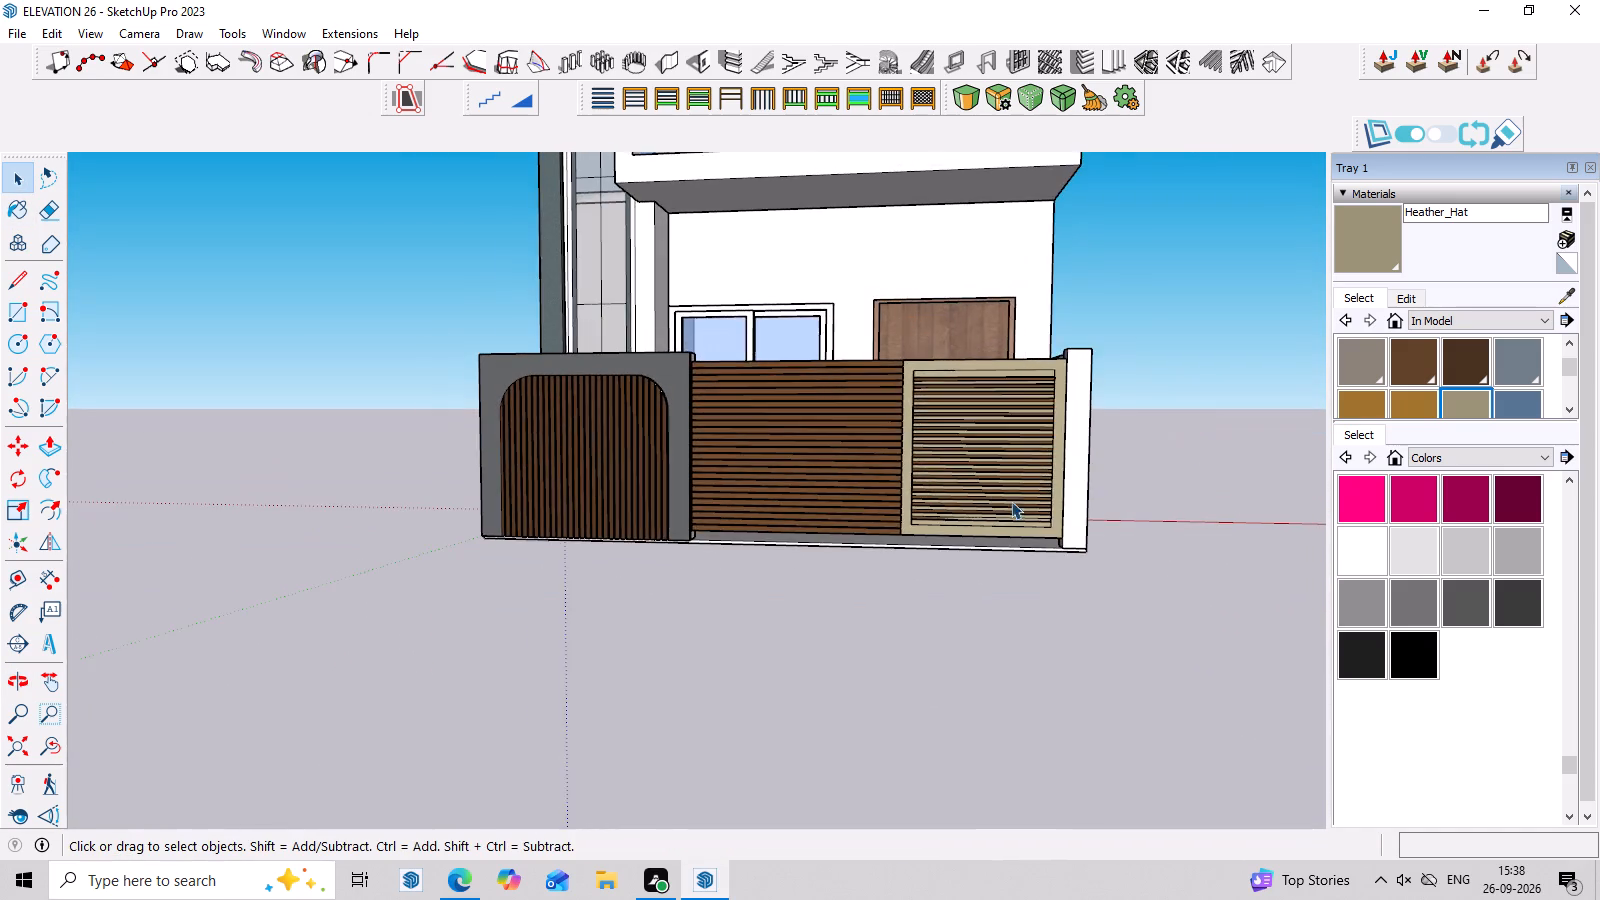
pyautogui.scroll(7, 970, 486)
pyautogui.moveTo(958, 422); pyautogui.dragTo(1194, 563, button='middle')
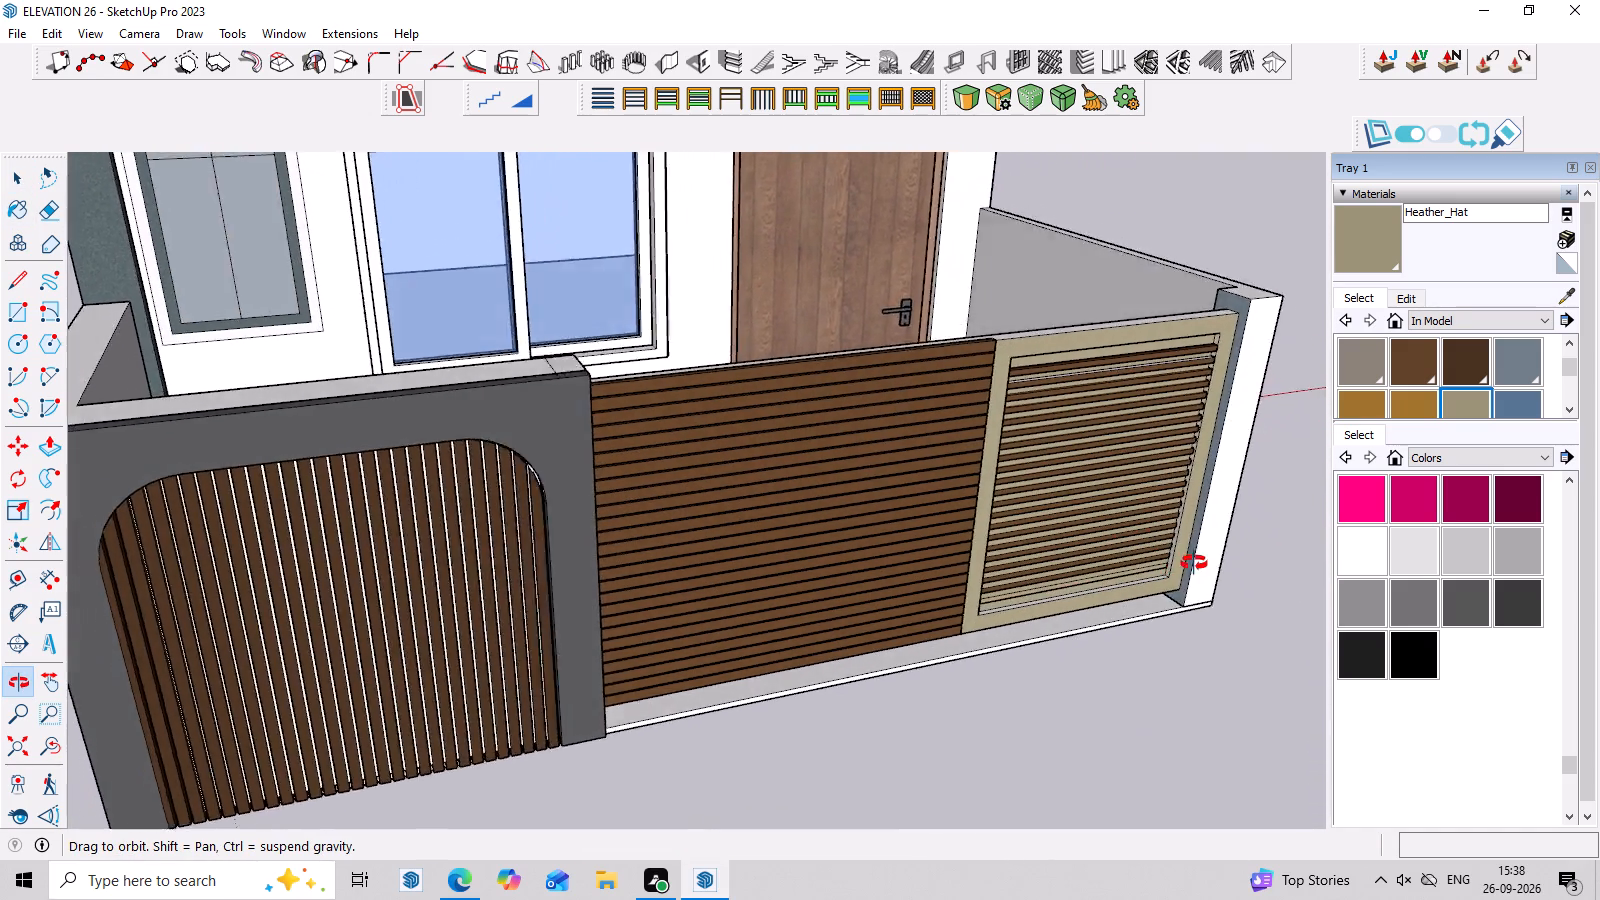
pyautogui.moveTo(1194, 563); pyautogui.dragTo(989, 620, button='middle')
pyautogui.scroll(1, 963, 608)
pyautogui.scroll(-12, 950, 584)
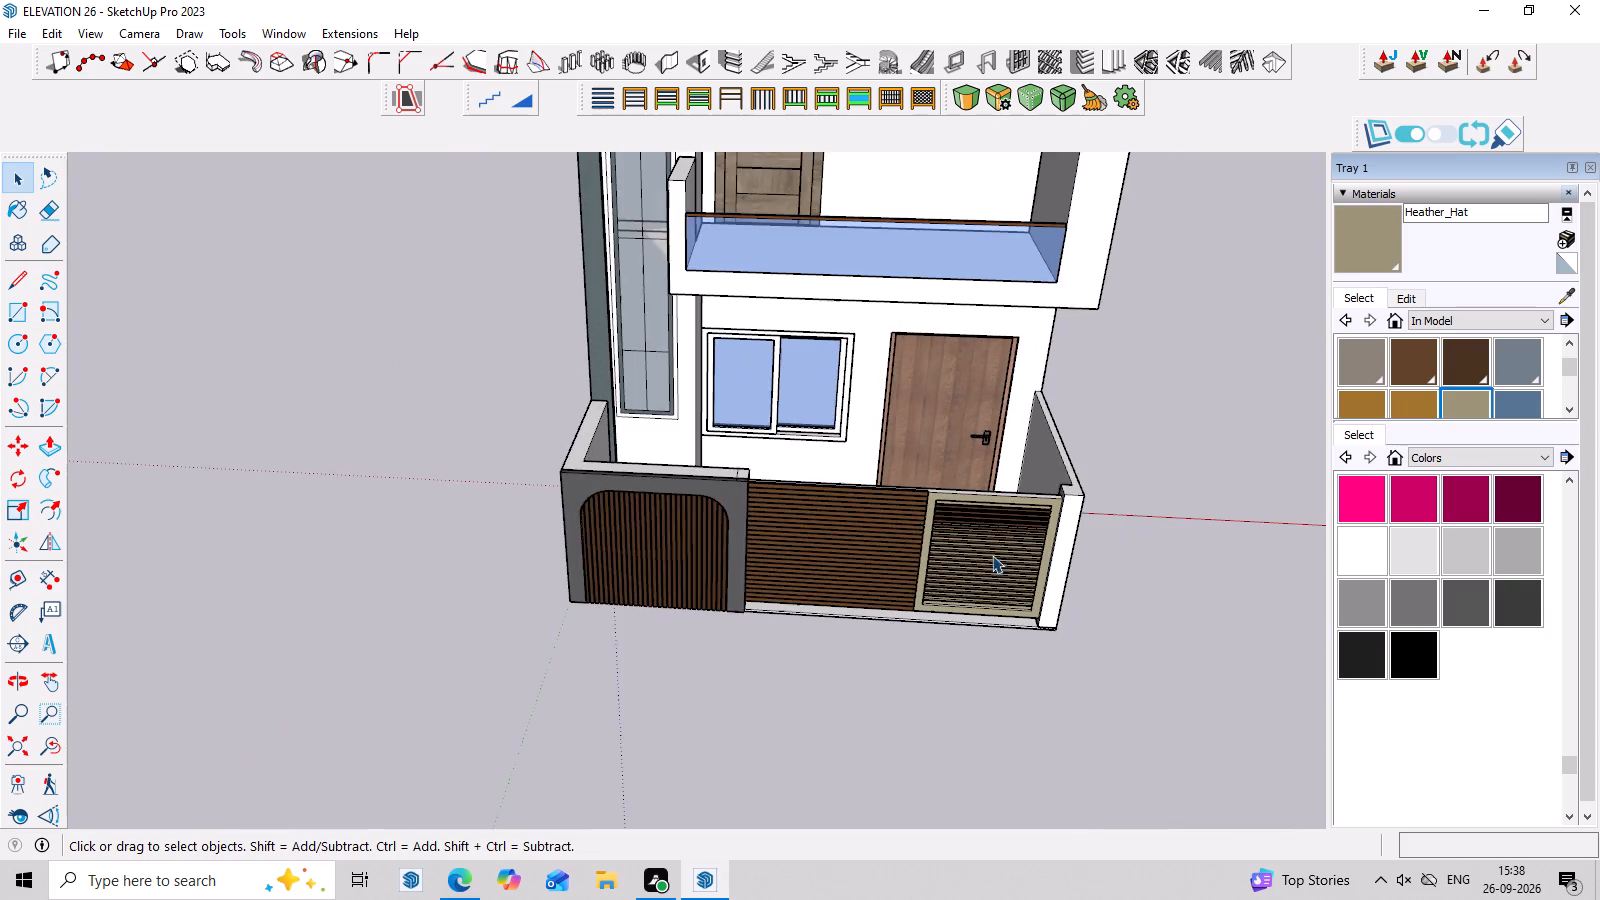
pyautogui.moveTo(1157, 606); pyautogui.dragTo(1158, 615, button='middle')
pyautogui.scroll(-7, 1158, 614)
pyautogui.scroll(4, 1241, 270)
pyautogui.moveTo(1227, 314); pyautogui.dragTo(1227, 276, button='middle')
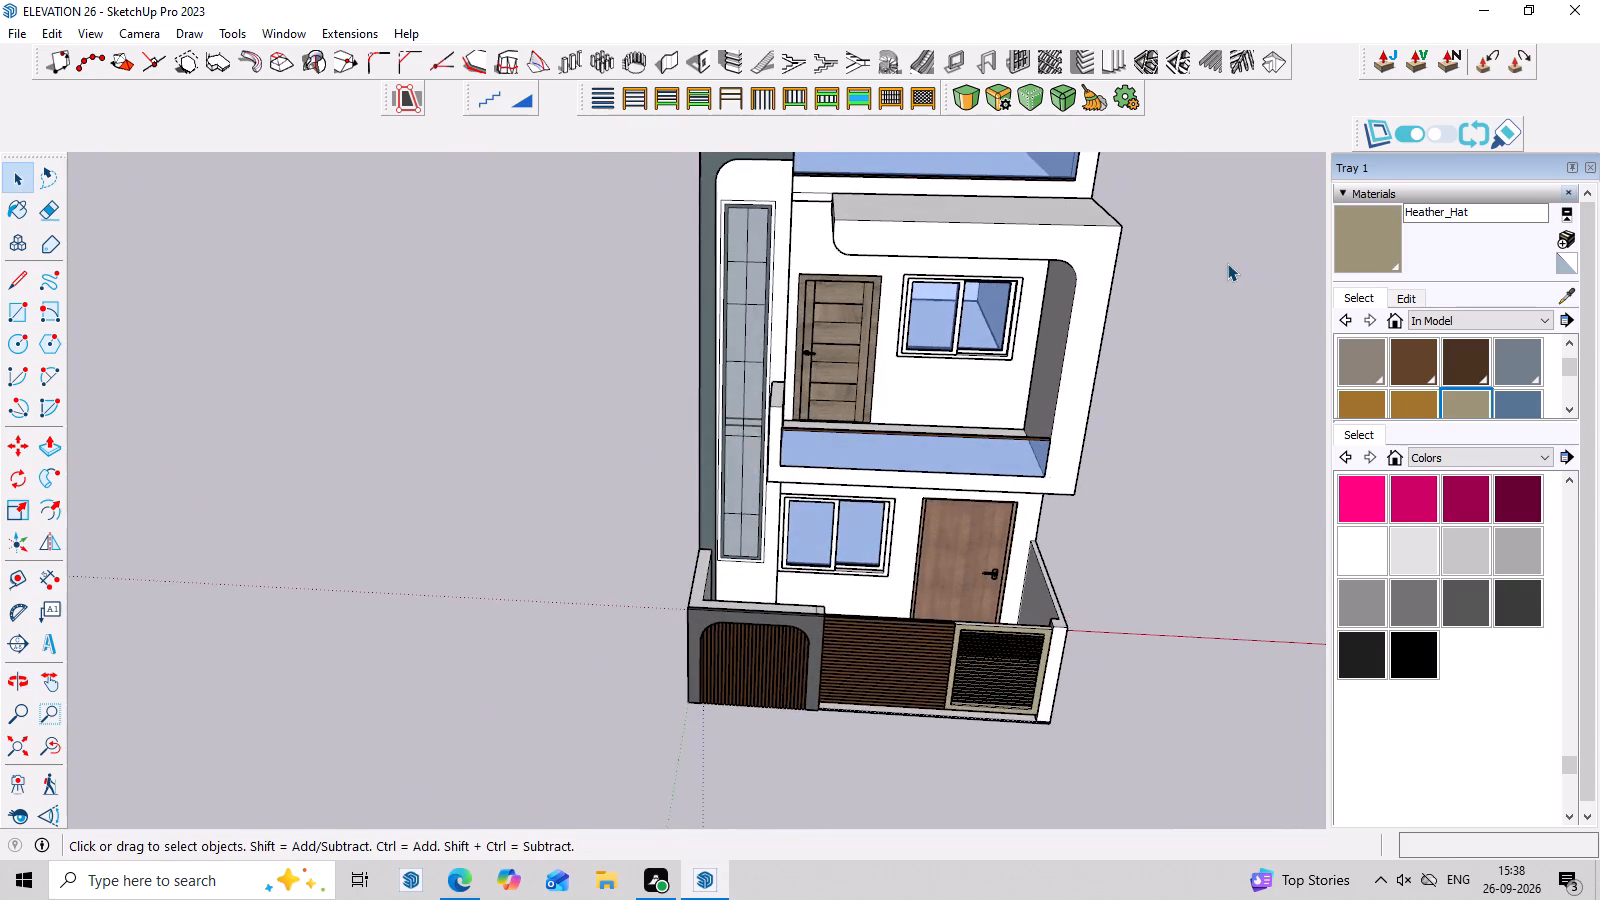
pyautogui.scroll(-7, 1227, 263)
pyautogui.moveTo(1227, 254); pyautogui.dragTo(1113, 138, button='middle')
pyautogui.scroll(6, 1182, 316)
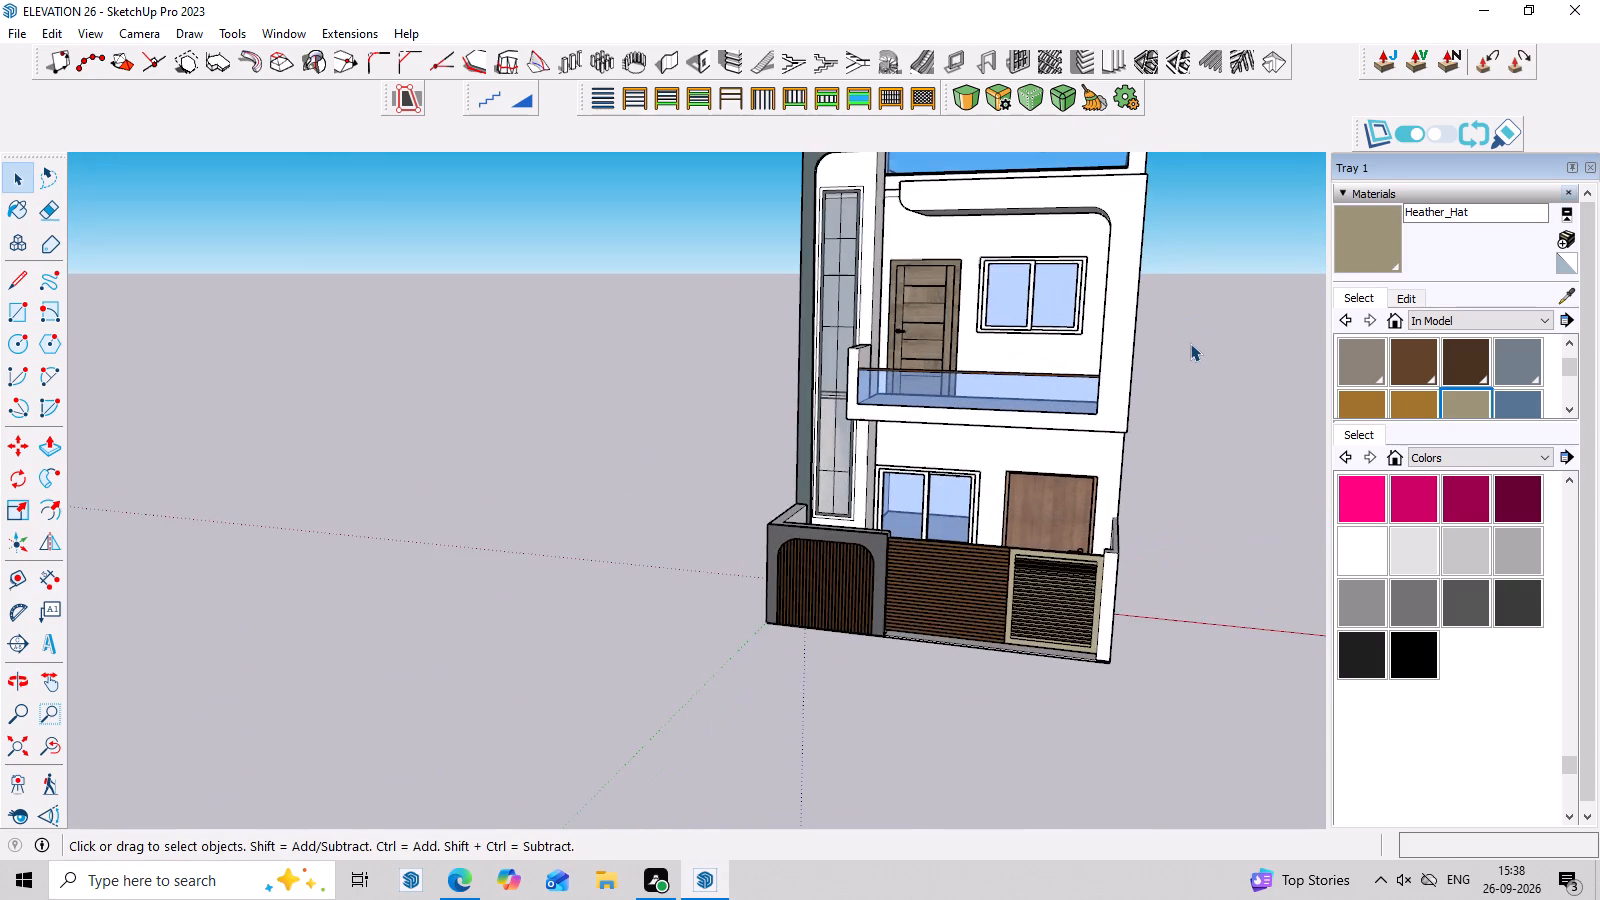
pyautogui.scroll(1, 1190, 343)
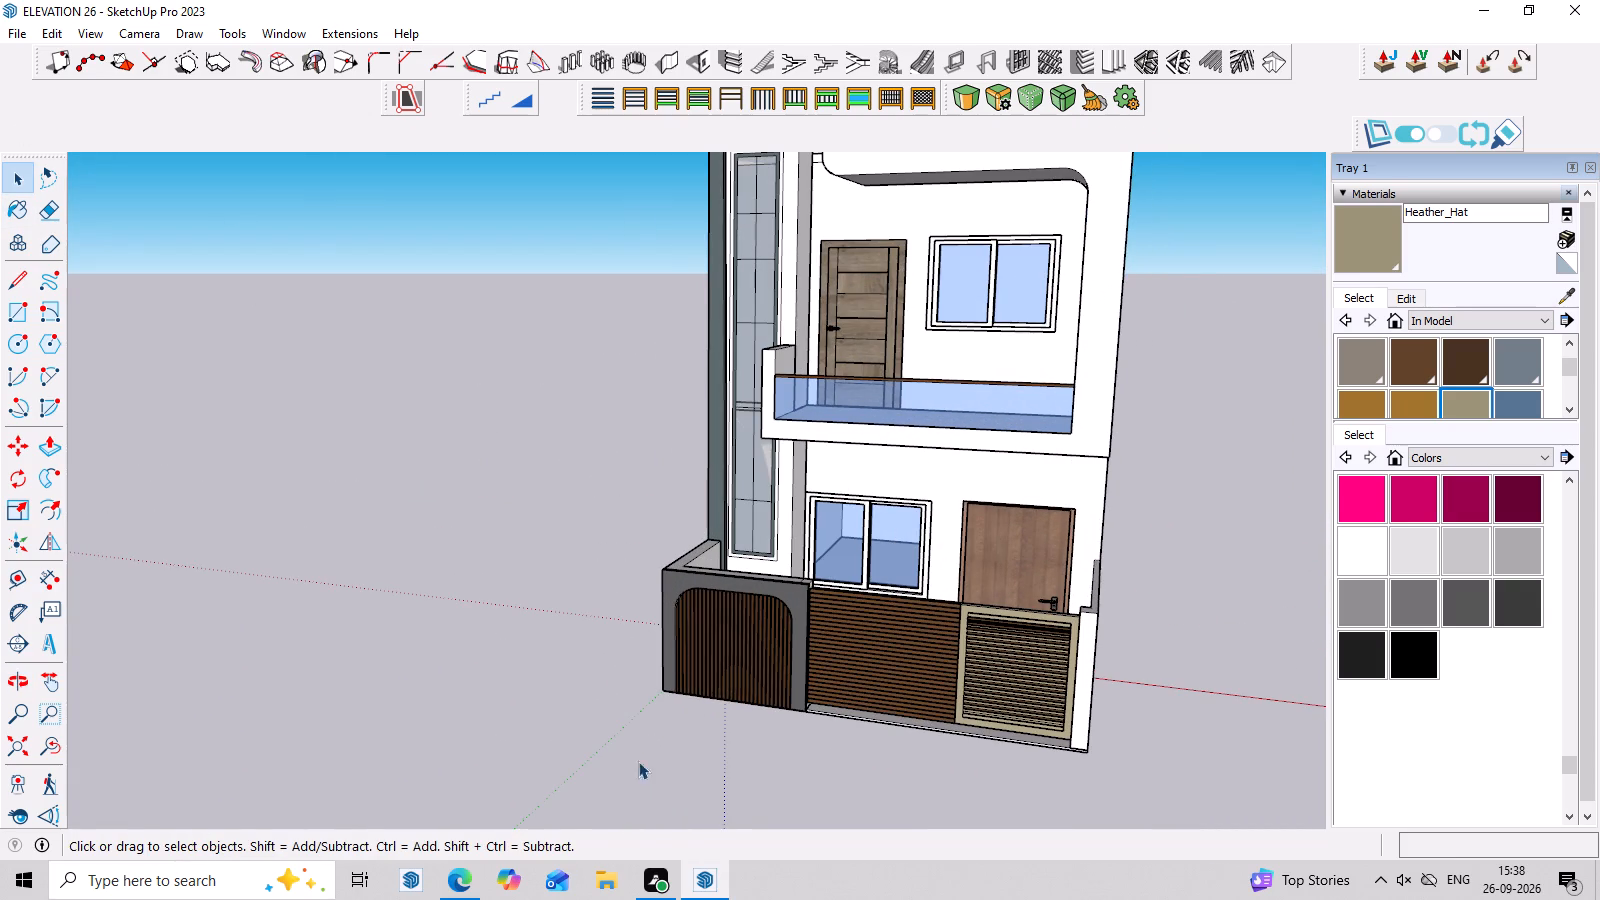